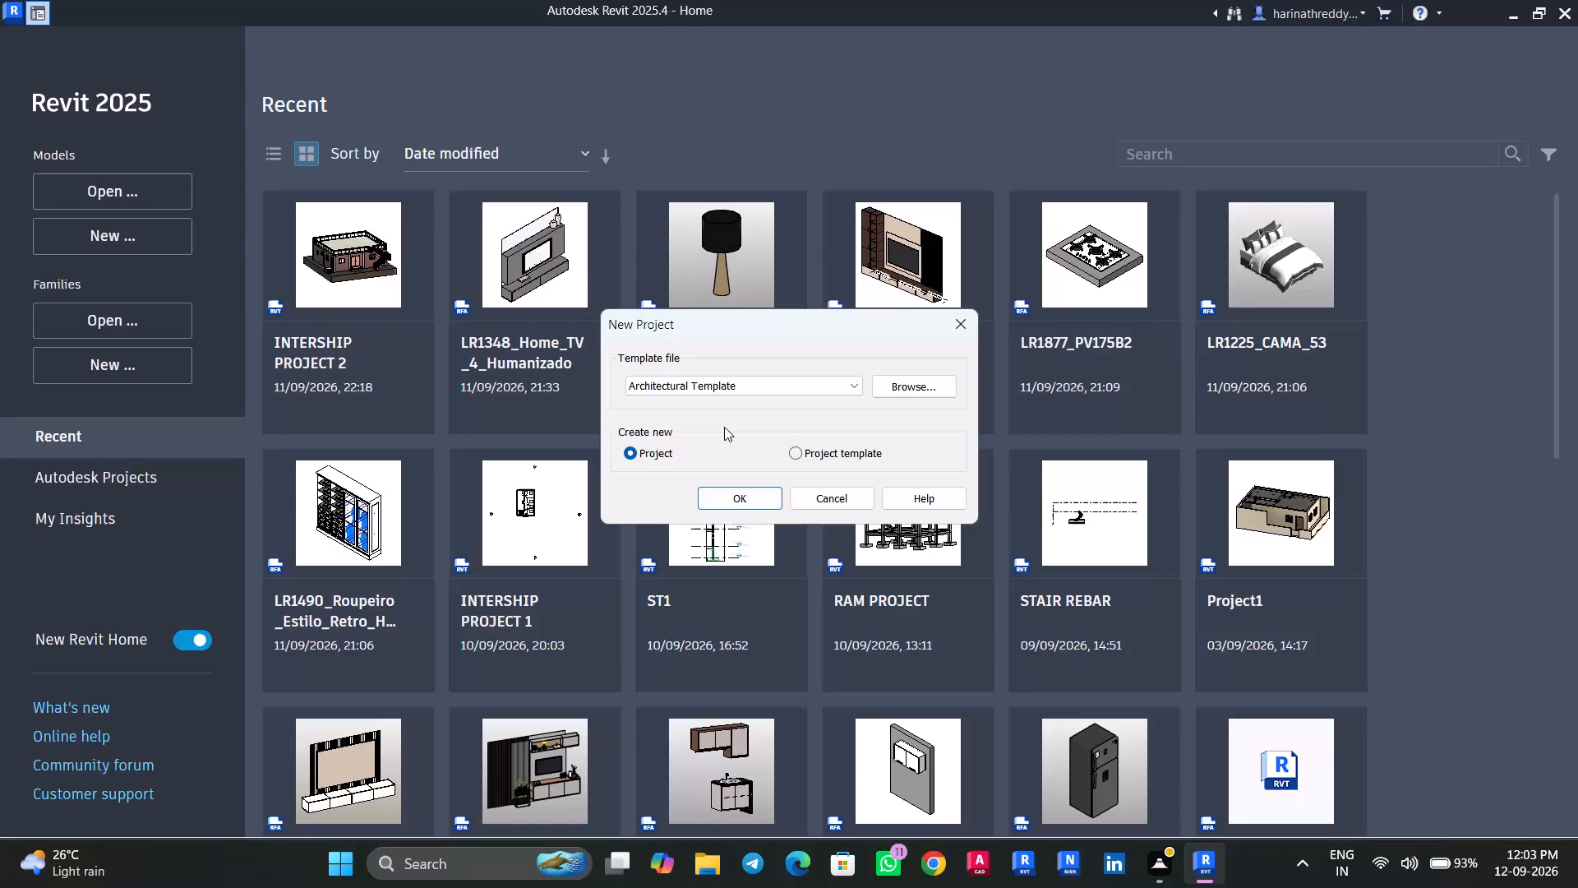
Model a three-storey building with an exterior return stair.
Create a new project from the Architectural Template.
{"action": "key", "text": "Return"}
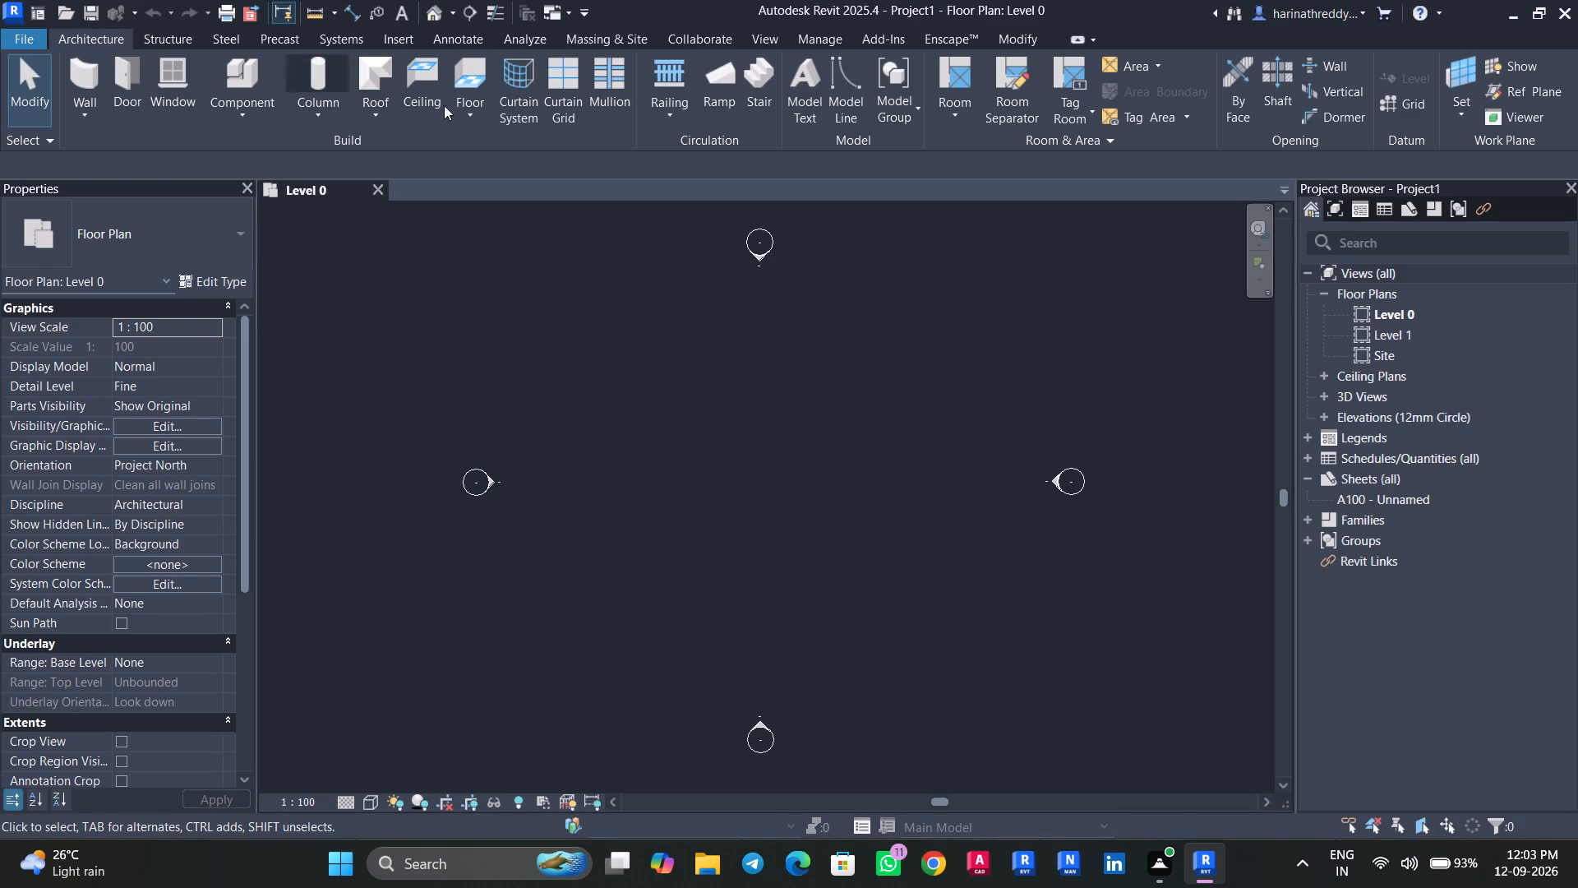
Link floor plans-Layout1_260812_110533.pdf from Downloads at 600 DPI and place it centred between the elevation markers in Level 0.
{"action": "left_click", "coordinate": [397, 44]}
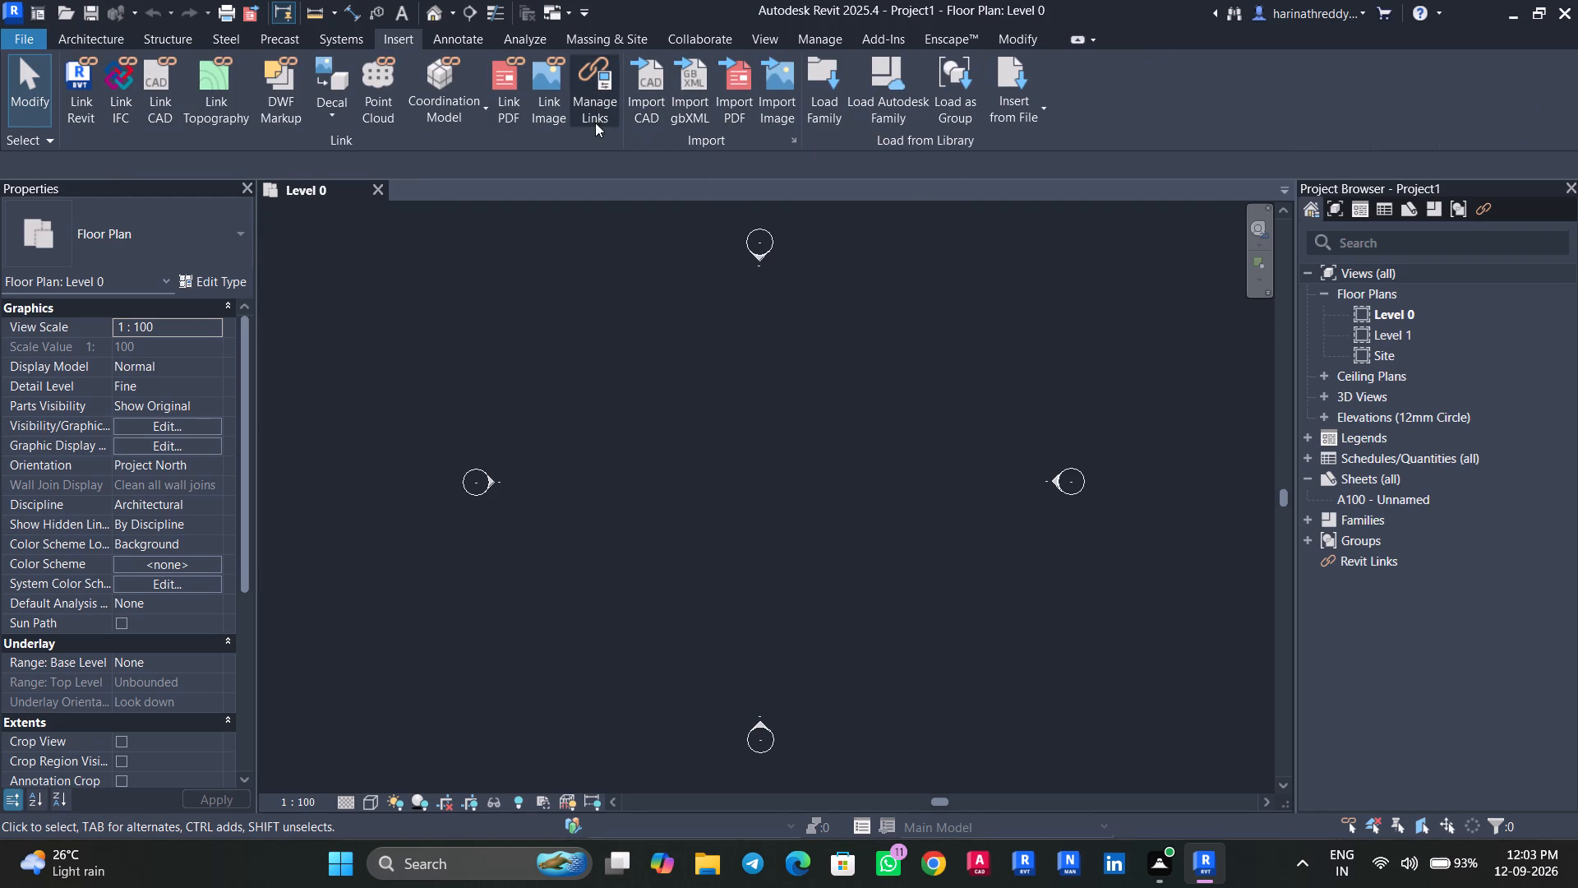
{"action": "left_click", "coordinate": [519, 108]}
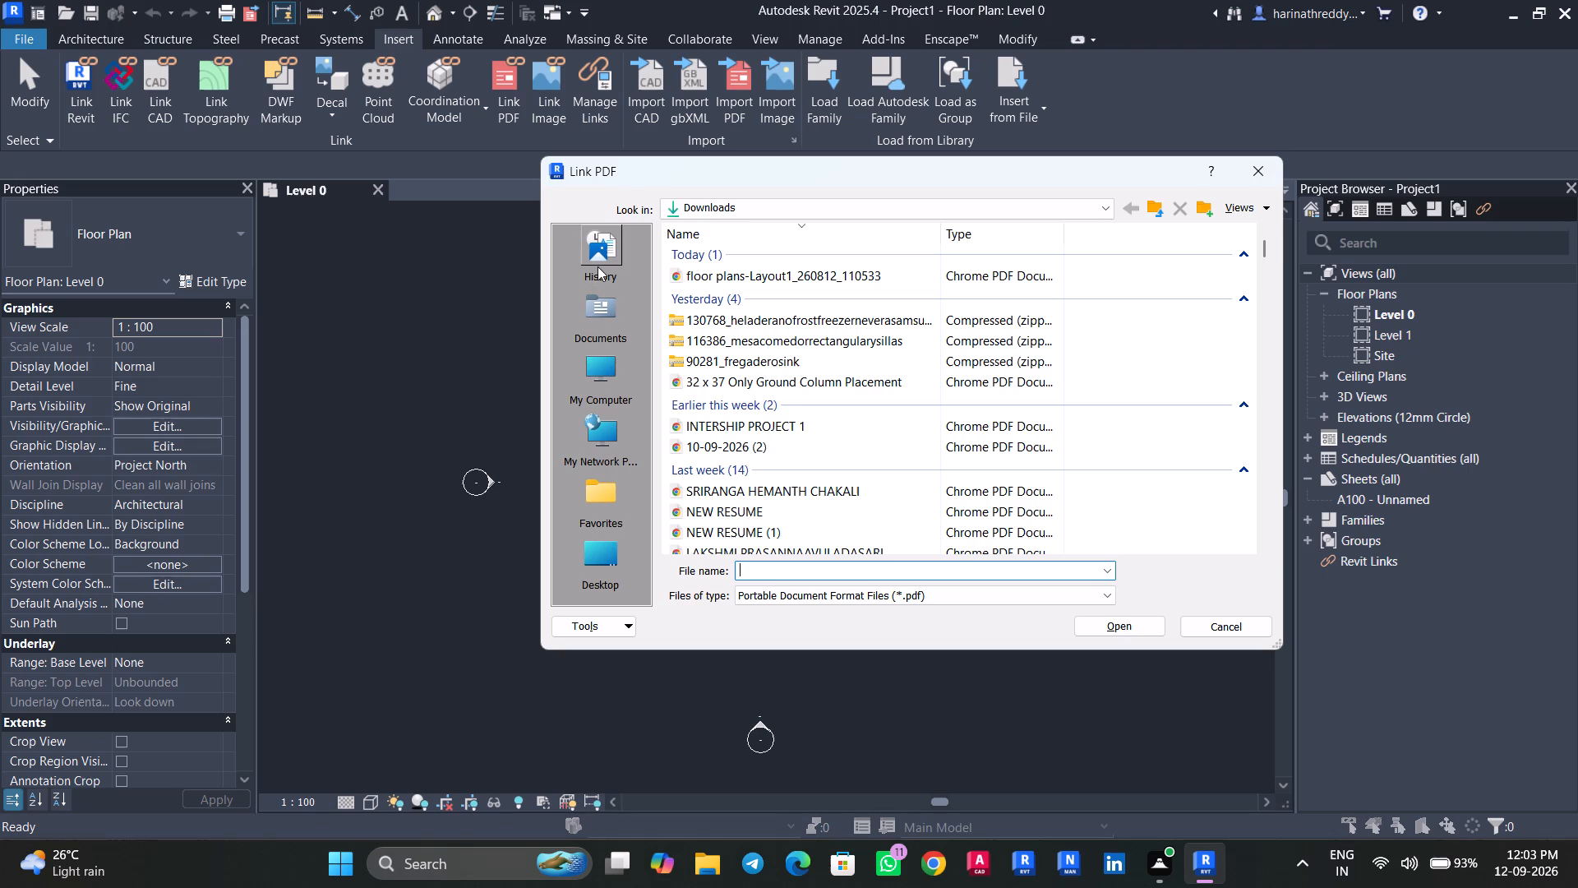
{"action": "left_click", "coordinate": [699, 270]}
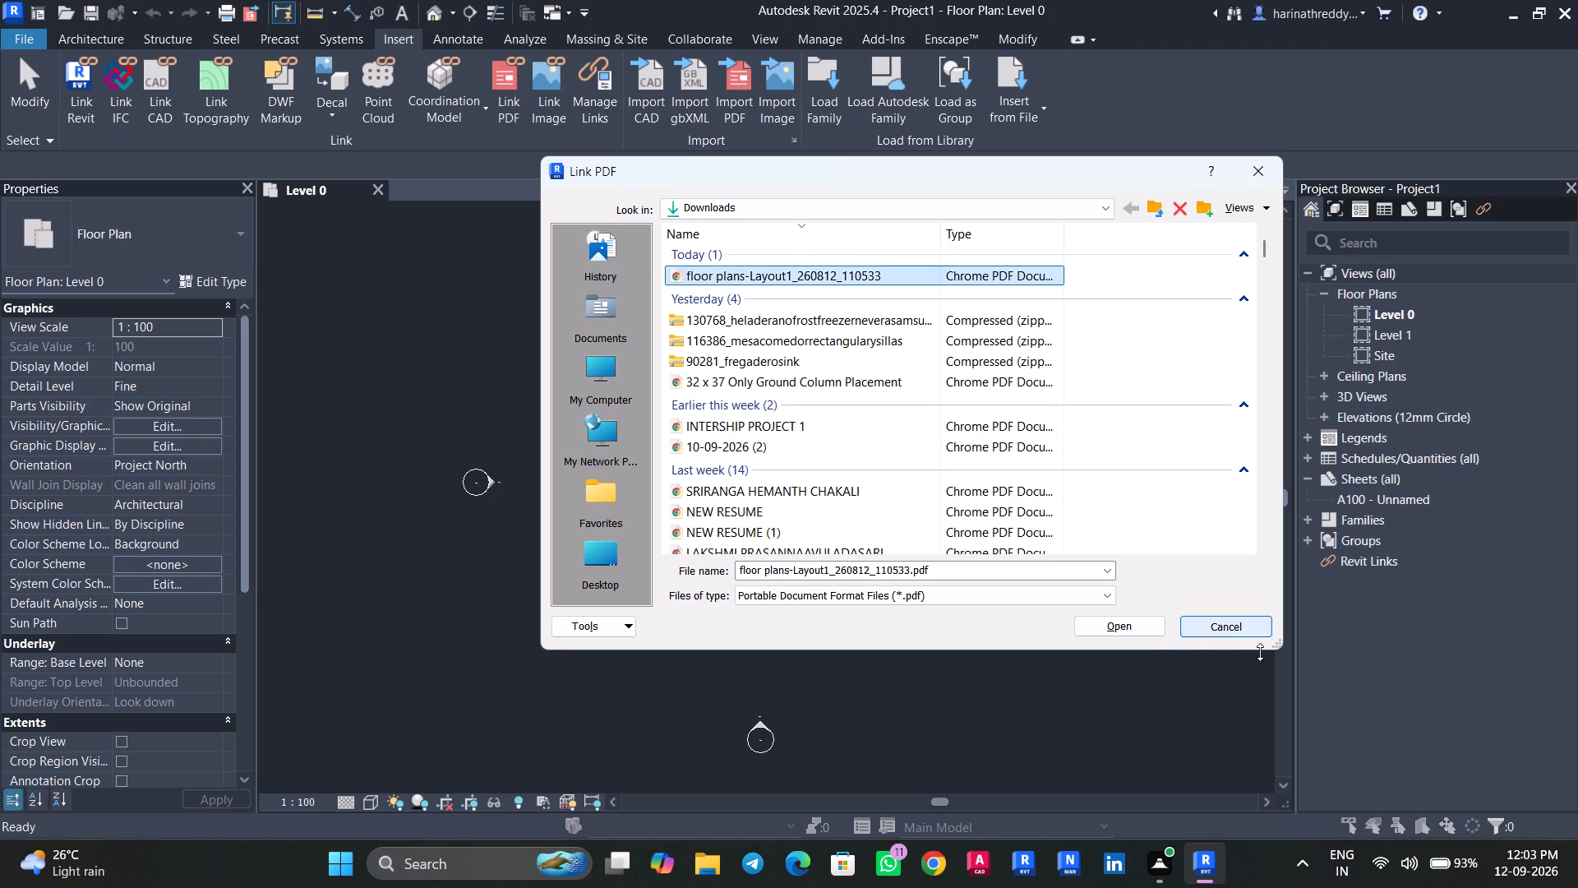
{"action": "left_click", "coordinate": [1150, 627]}
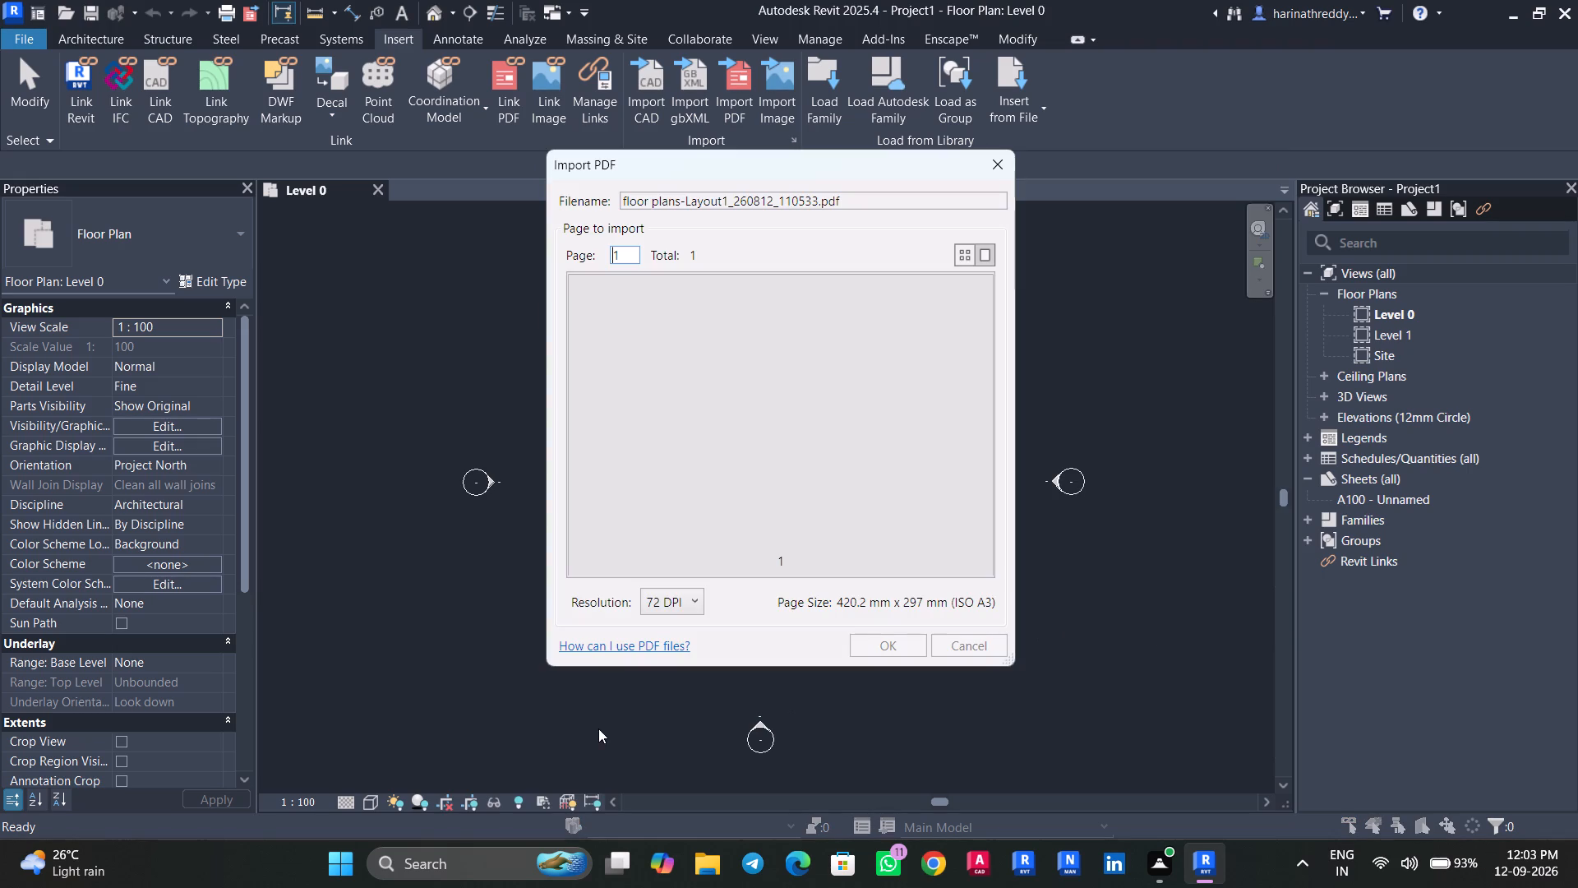
{"action": "left_click", "coordinate": [681, 610]}
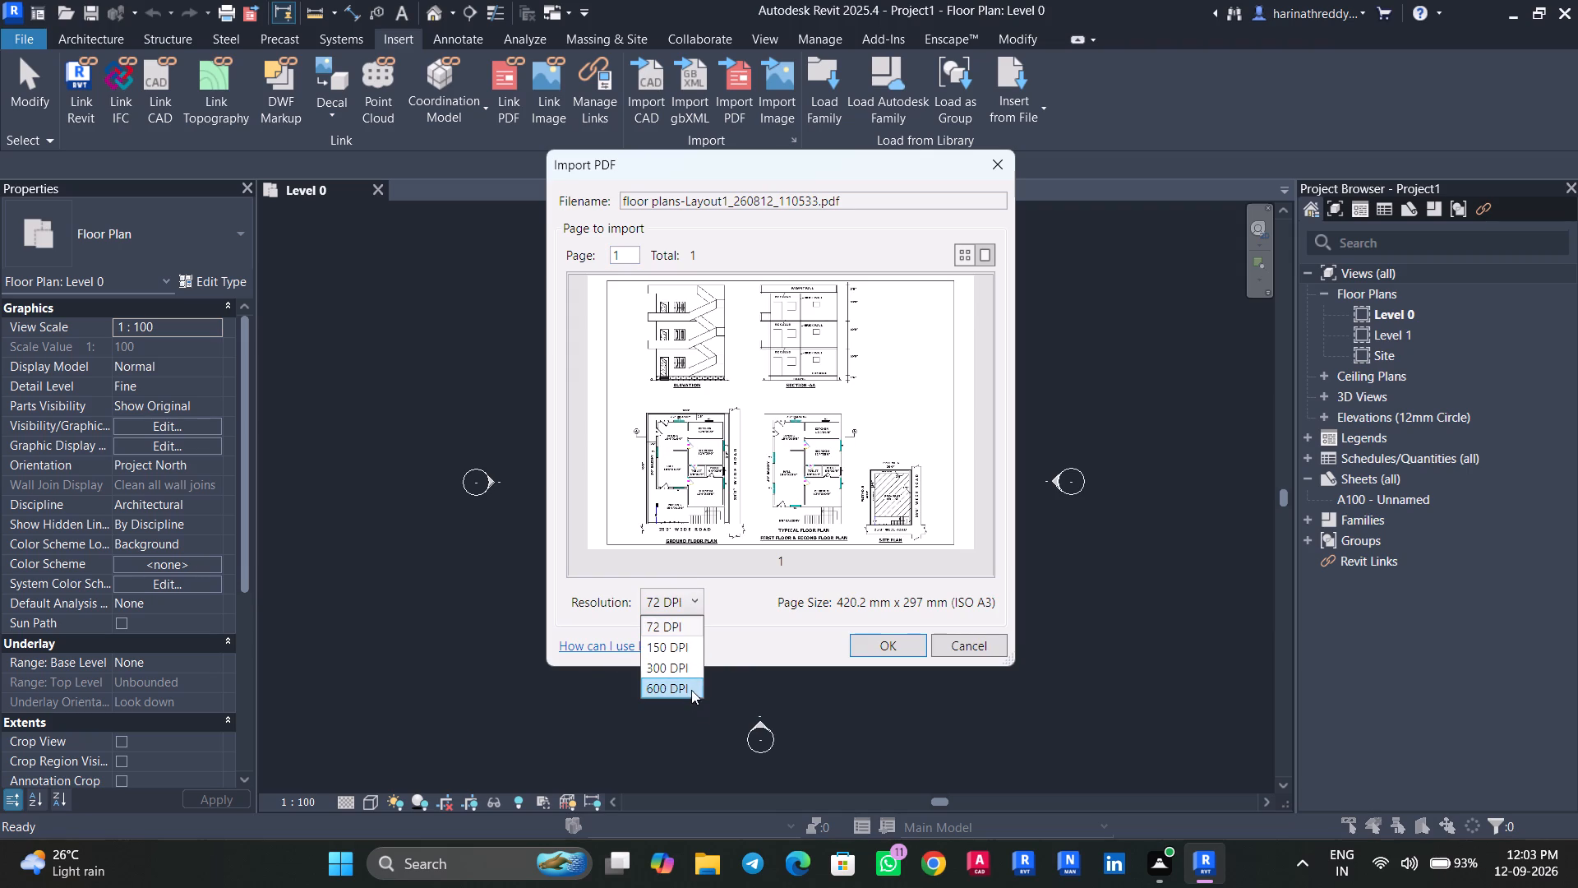
{"action": "left_click", "coordinate": [690, 687]}
{"action": "left_click", "coordinate": [899, 637]}
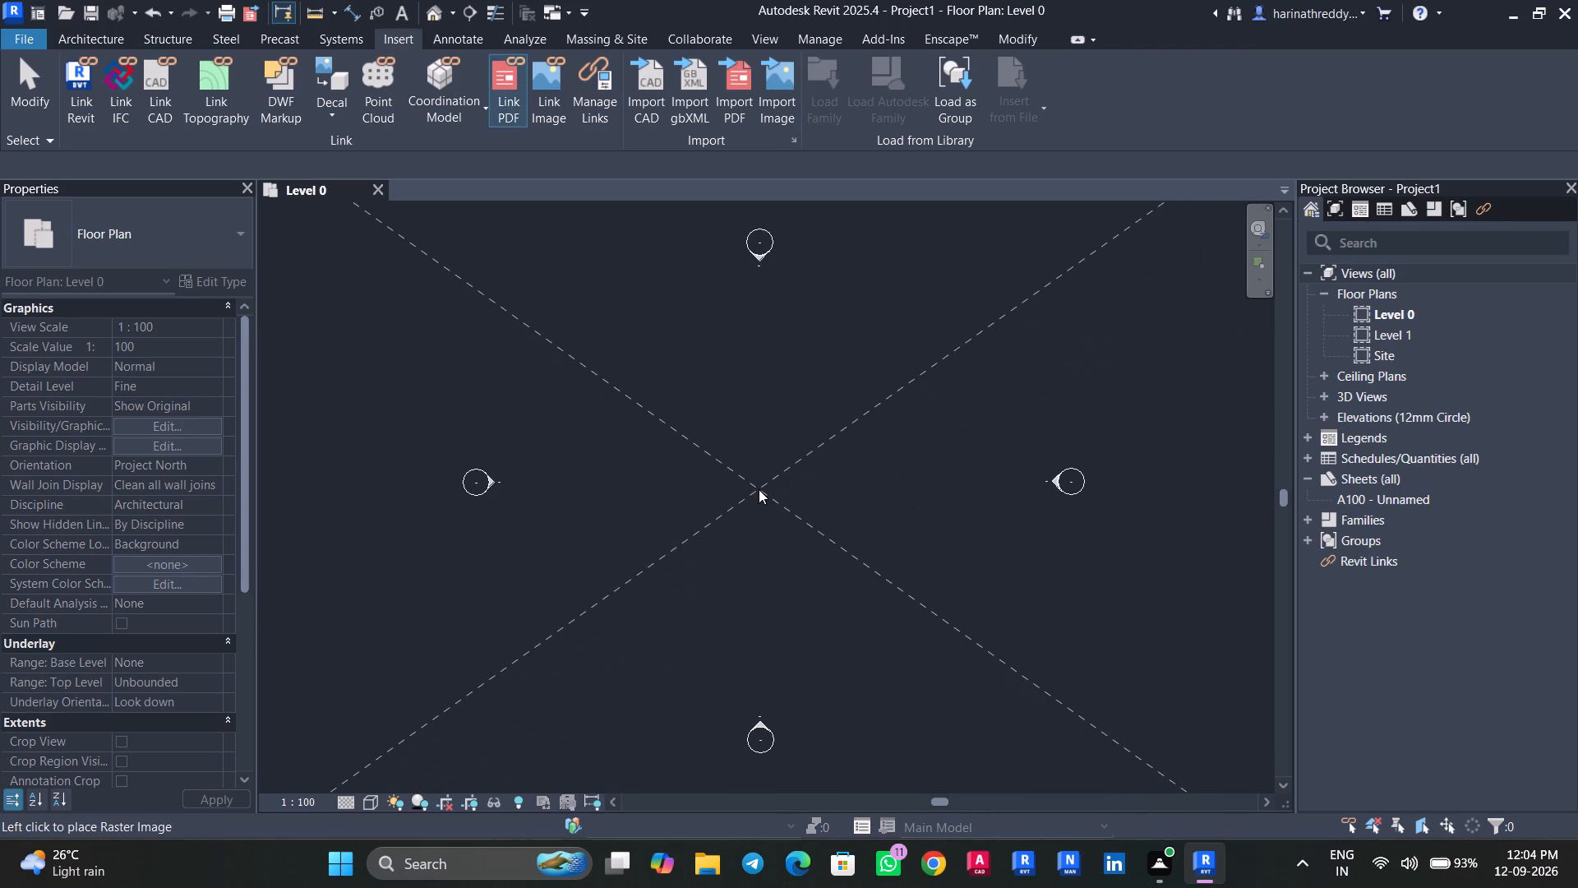
{"action": "left_click", "coordinate": [759, 489]}
{"action": "scroll", "coordinate": [759, 489], "scroll_direction": "down", "scroll_amount": 3}
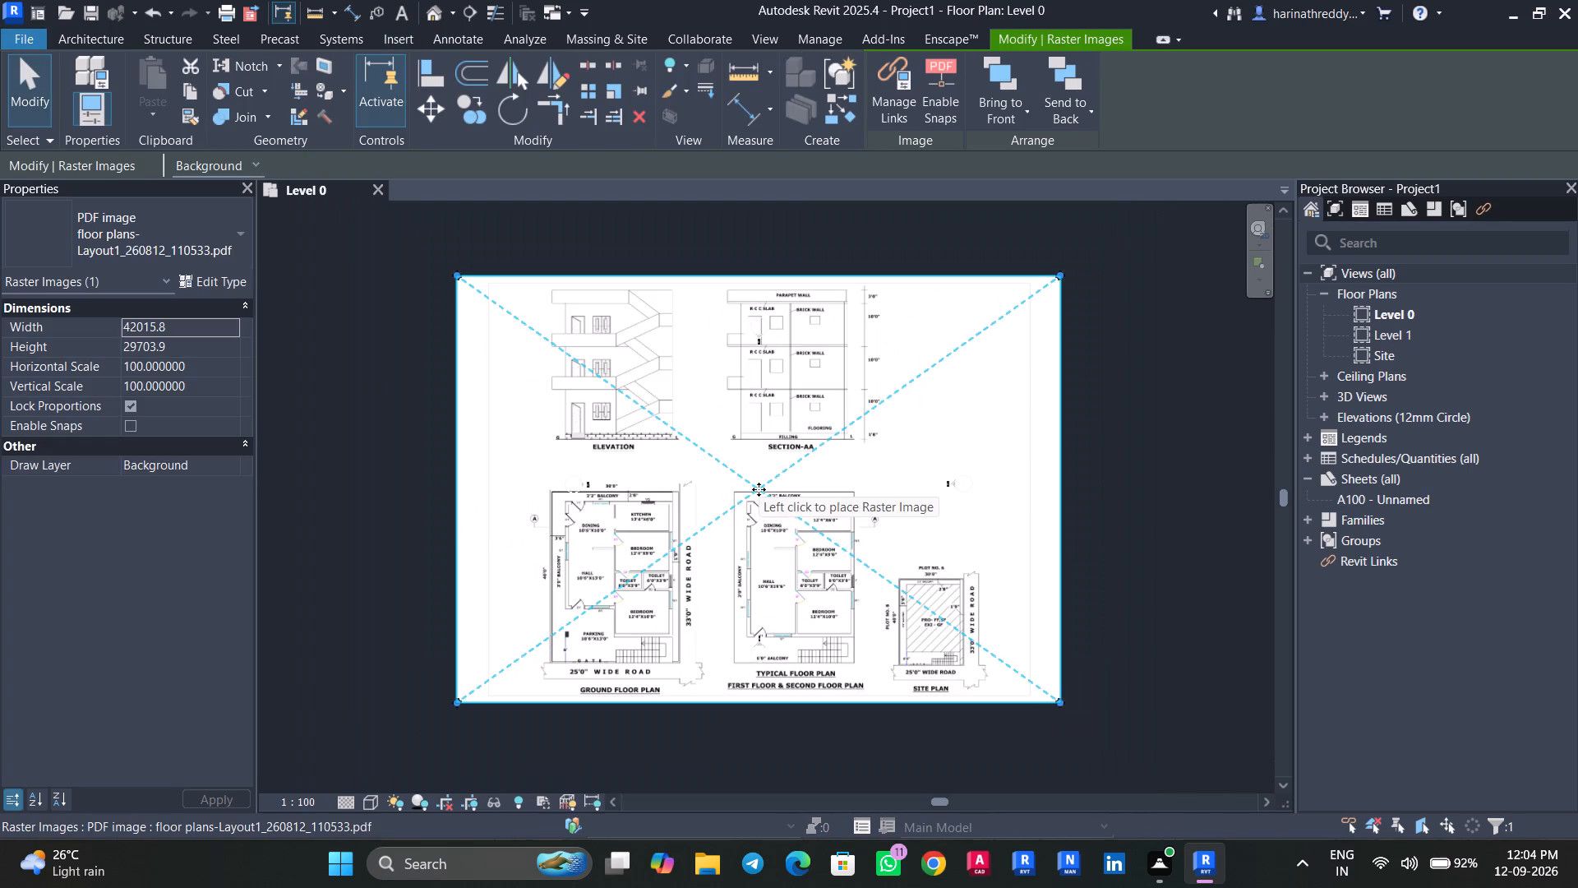
{"action": "key", "text": "Escape"}
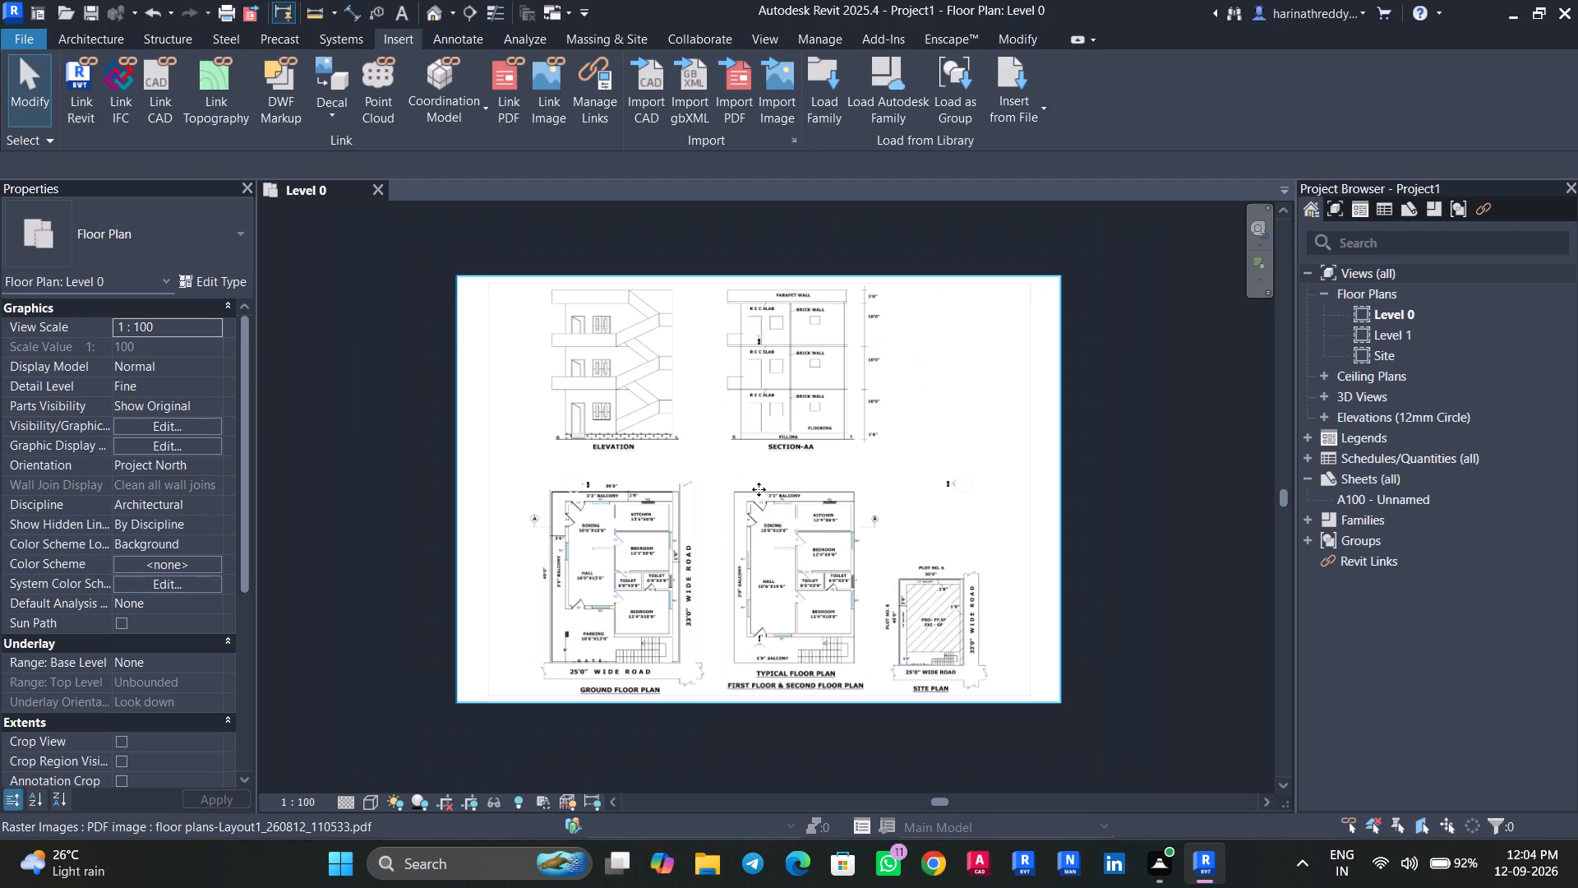
{"action": "left_click", "coordinate": [638, 421]}
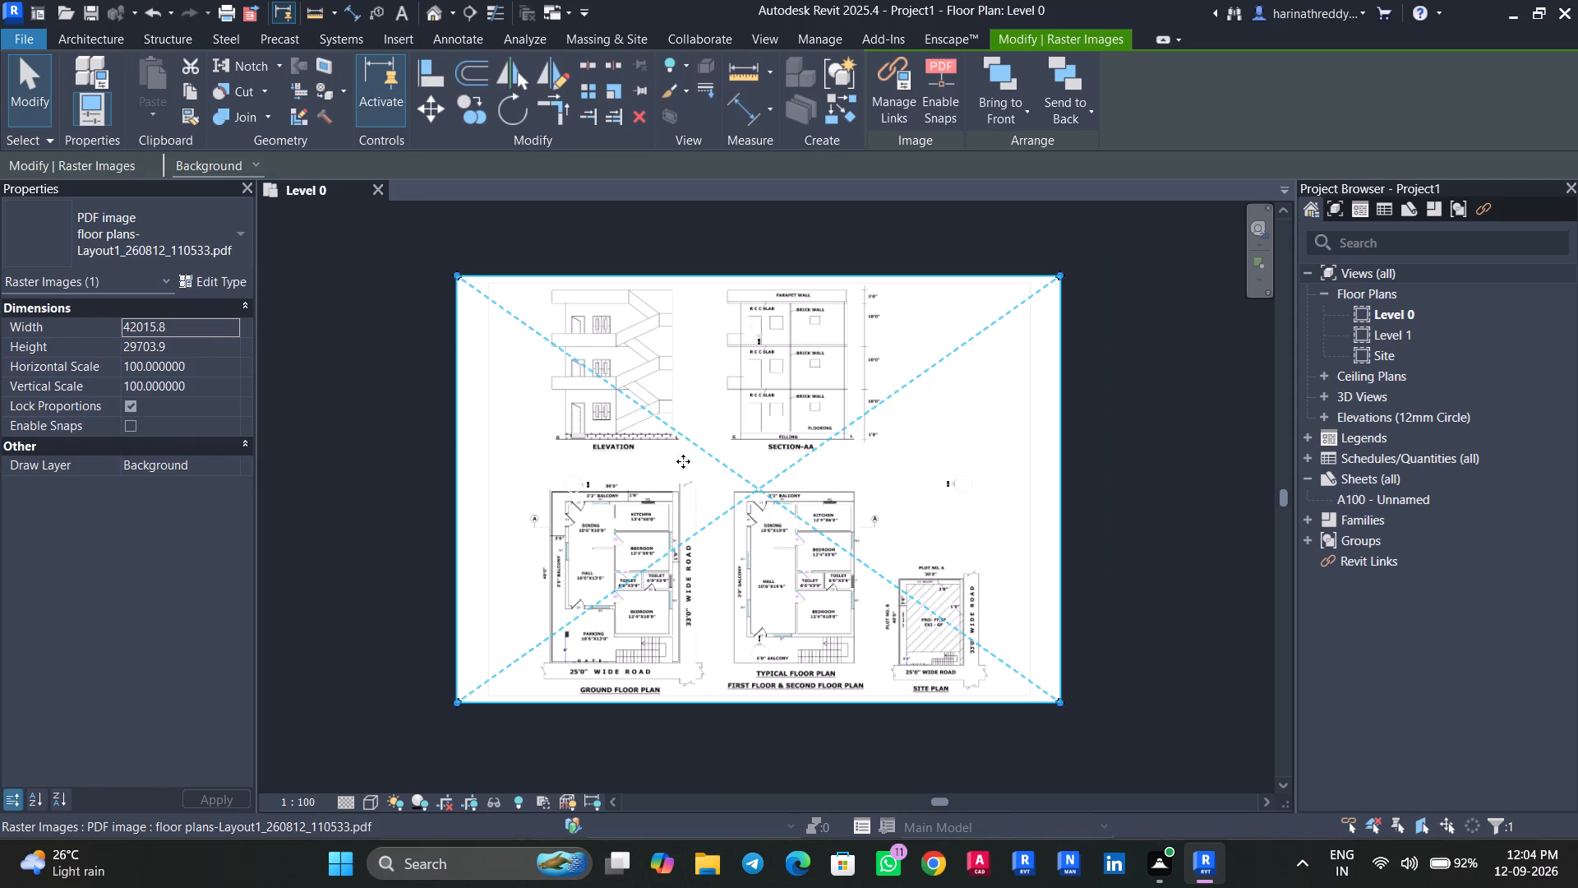
{"action": "key", "text": "Escape"}
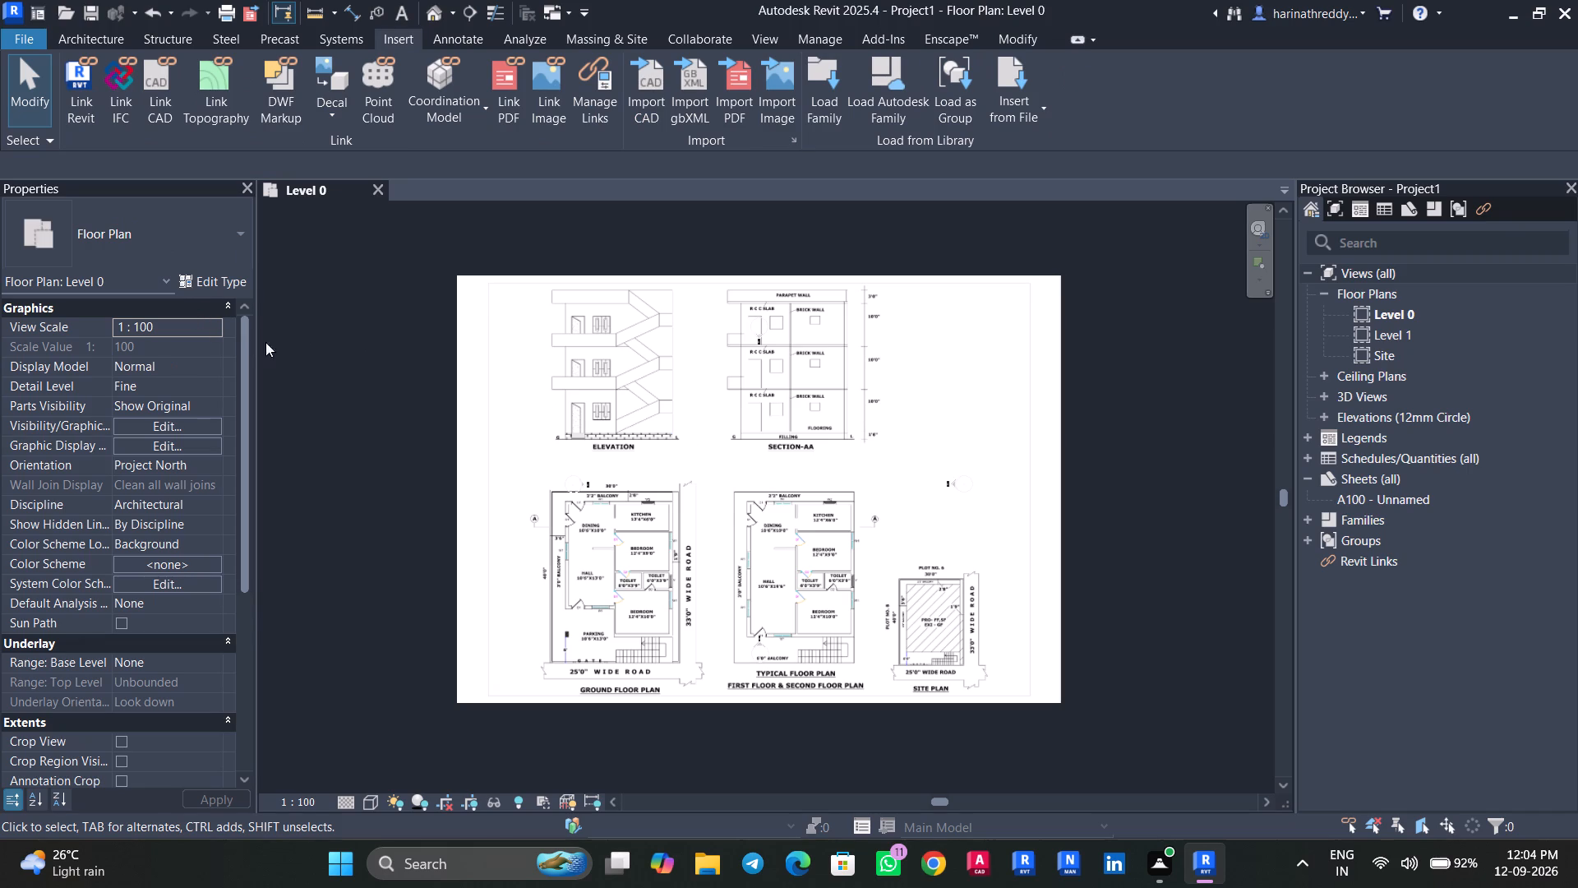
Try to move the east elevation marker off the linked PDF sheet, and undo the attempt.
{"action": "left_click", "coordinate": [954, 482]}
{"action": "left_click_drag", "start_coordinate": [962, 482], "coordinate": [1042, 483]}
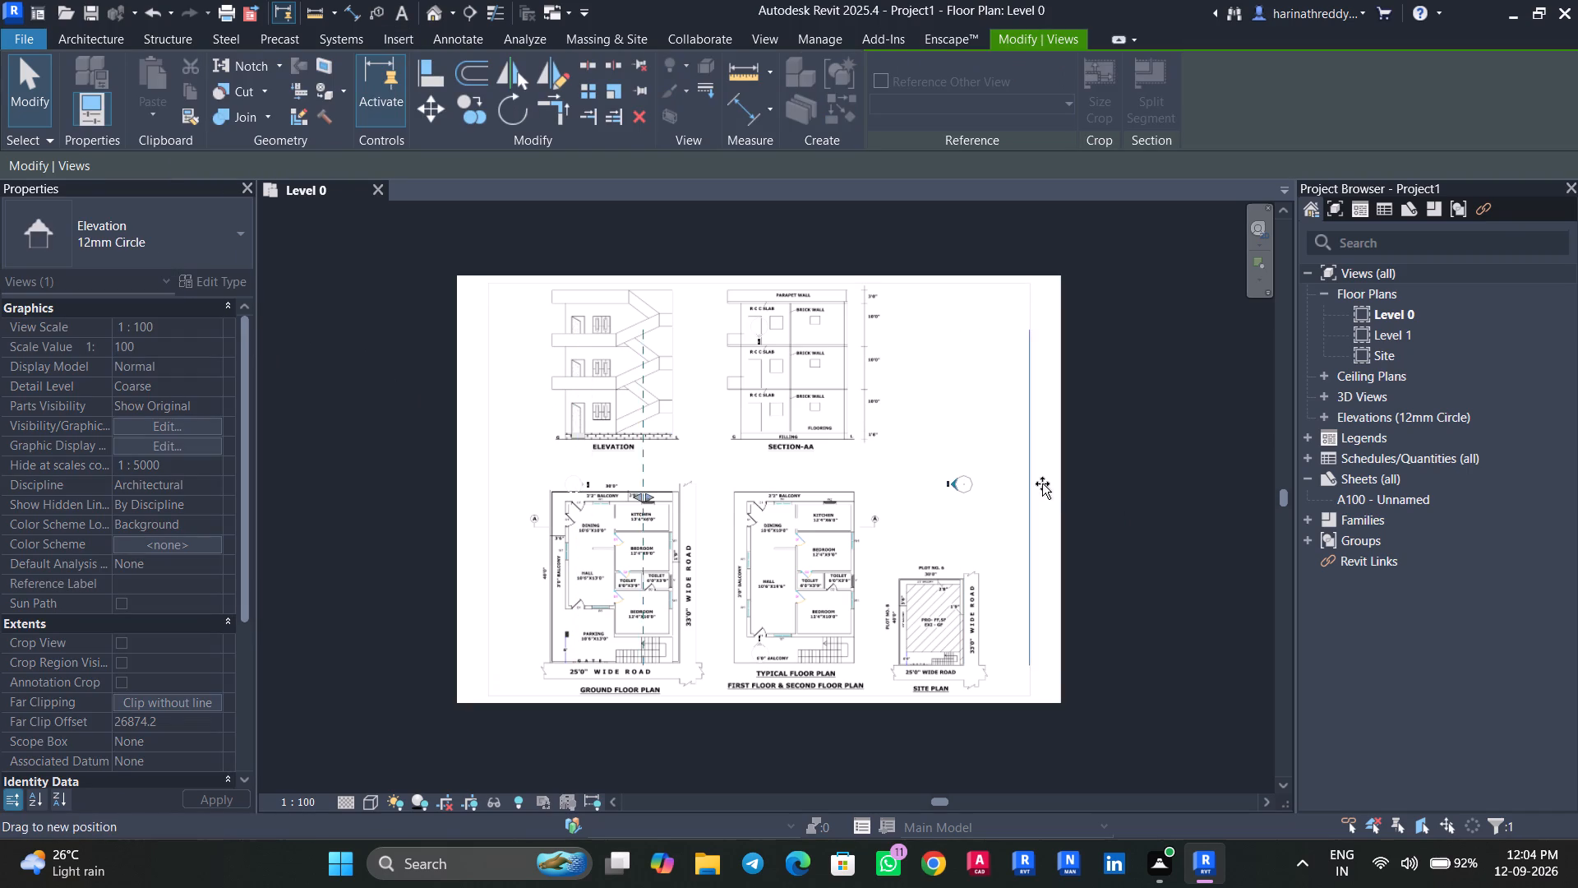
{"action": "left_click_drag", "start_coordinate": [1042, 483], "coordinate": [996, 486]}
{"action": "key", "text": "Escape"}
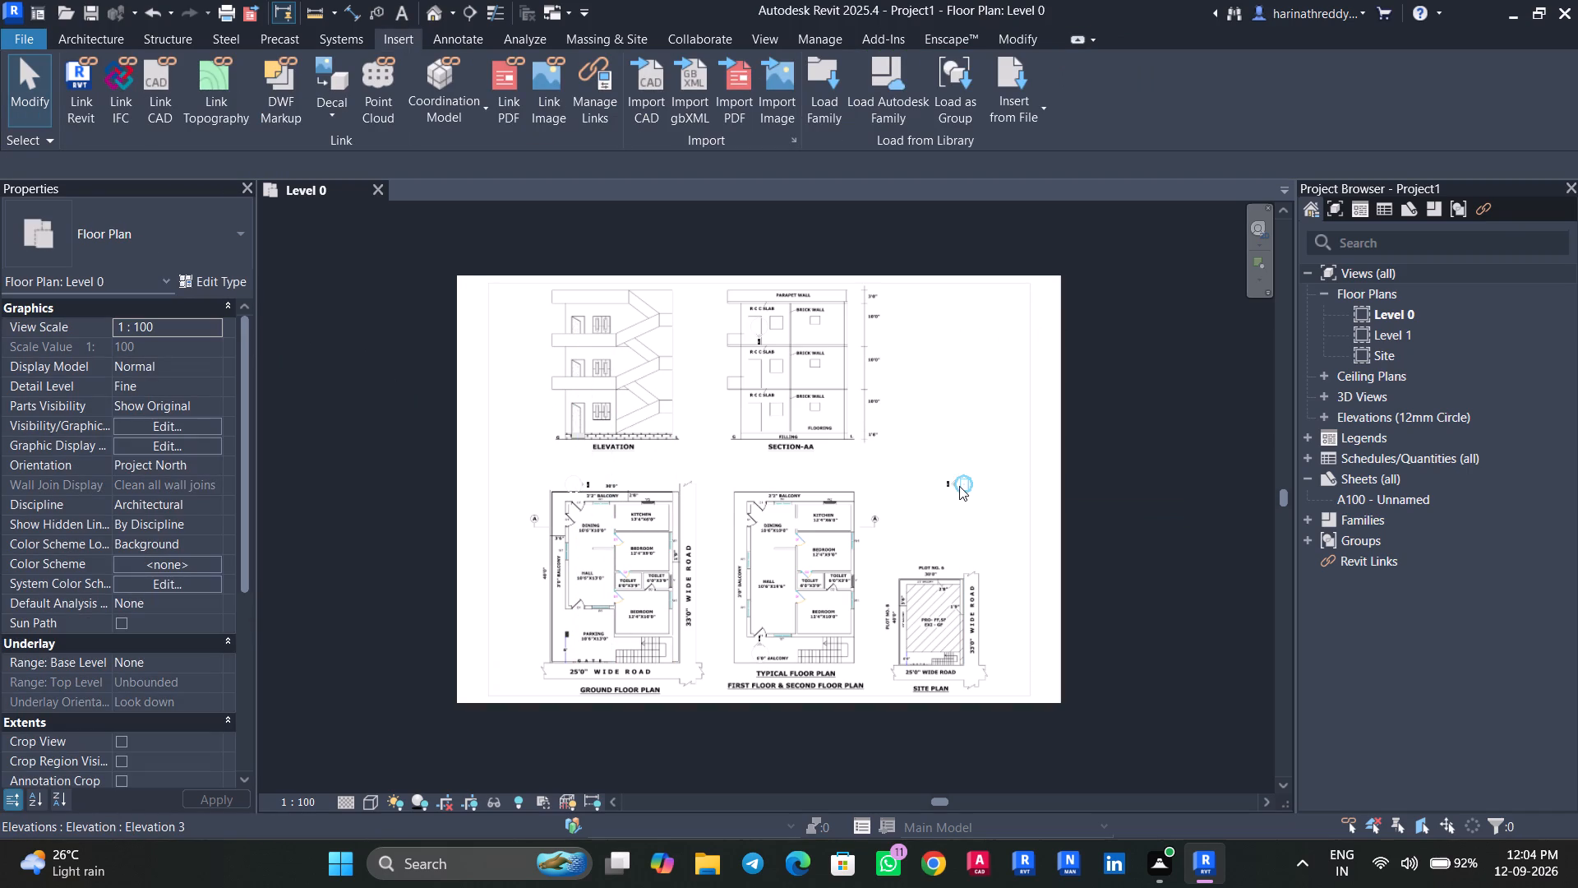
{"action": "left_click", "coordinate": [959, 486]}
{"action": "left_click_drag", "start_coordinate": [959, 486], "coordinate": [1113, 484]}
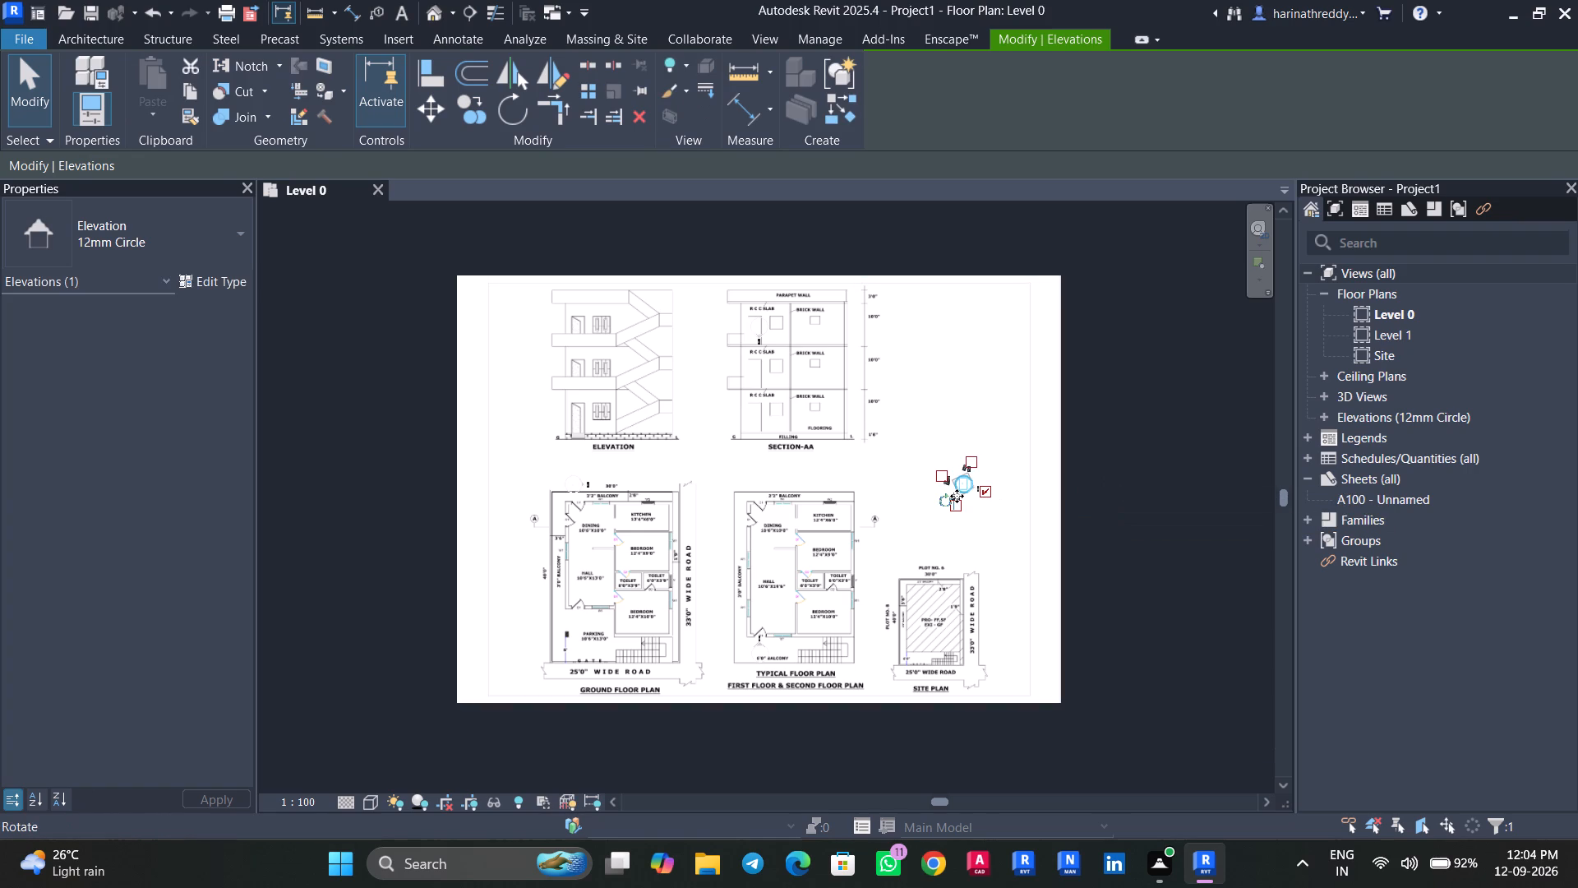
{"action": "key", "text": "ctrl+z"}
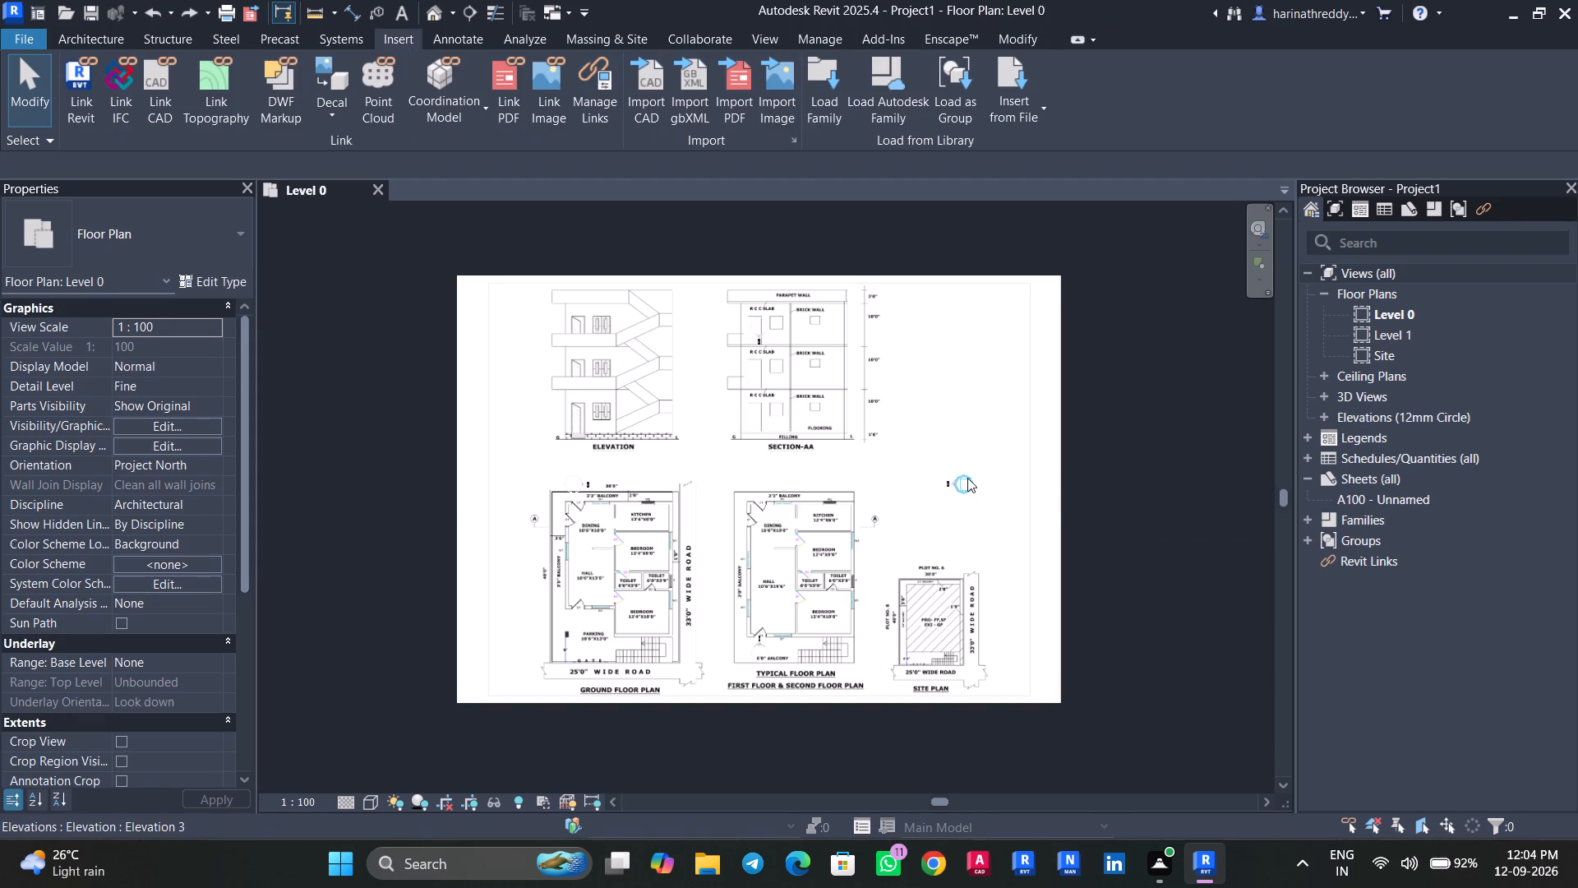
Move the east elevation marker horizontally until it sits outside the east edge of the linked PDF sheet.
{"action": "left_click", "coordinate": [967, 478]}
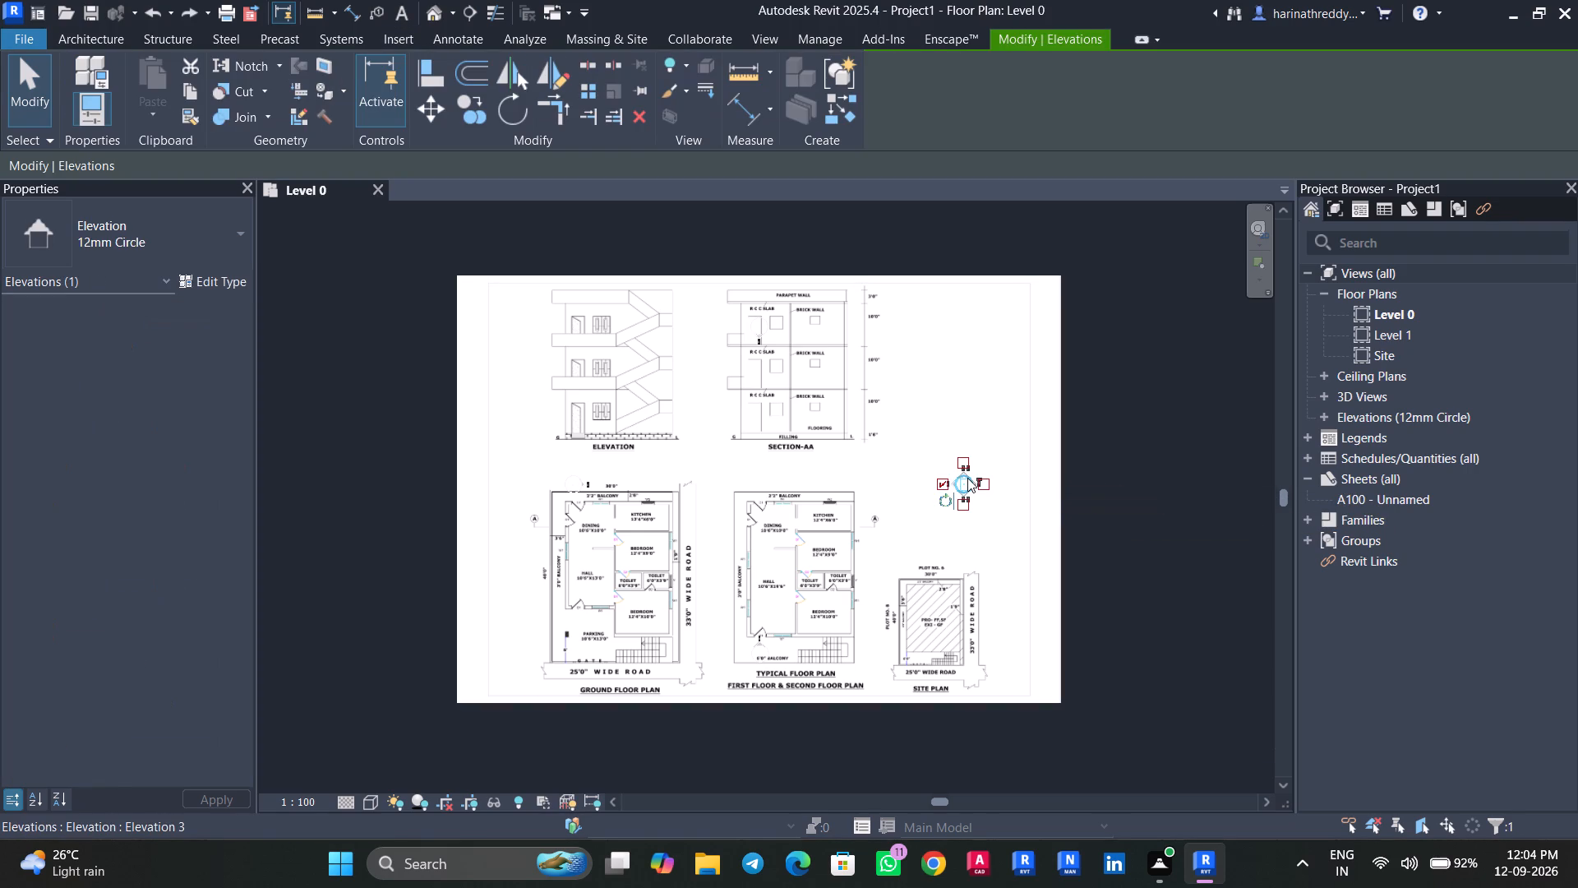
{"action": "key", "text": "Right"}
{"action": "key", "text": "Right"}
{"action": "key", "text": "Right"}
{"action": "key", "text": "Right"}
{"action": "key", "text": "Right"}
{"action": "key", "text": "Right"}
{"action": "key", "text": "Right"}
{"action": "key", "text": "Right"}
{"action": "key", "text": "Right"}
{"action": "key", "text": "Right"}
{"action": "key", "text": "Right"}
{"action": "key", "text": "Right"}
{"action": "key", "text": "Right"}
{"action": "key", "text": "Right"}
{"action": "key", "text": "Right"}
{"action": "key", "text": "Right"}
{"action": "key", "text": "Right"}
{"action": "key", "text": "Right"}
{"action": "key", "text": "Right"}
{"action": "key", "text": "Right"}
{"action": "key", "text": "Right"}
{"action": "key", "text": "Right"}
{"action": "key", "text": "Right"}
{"action": "key", "text": "Right"}
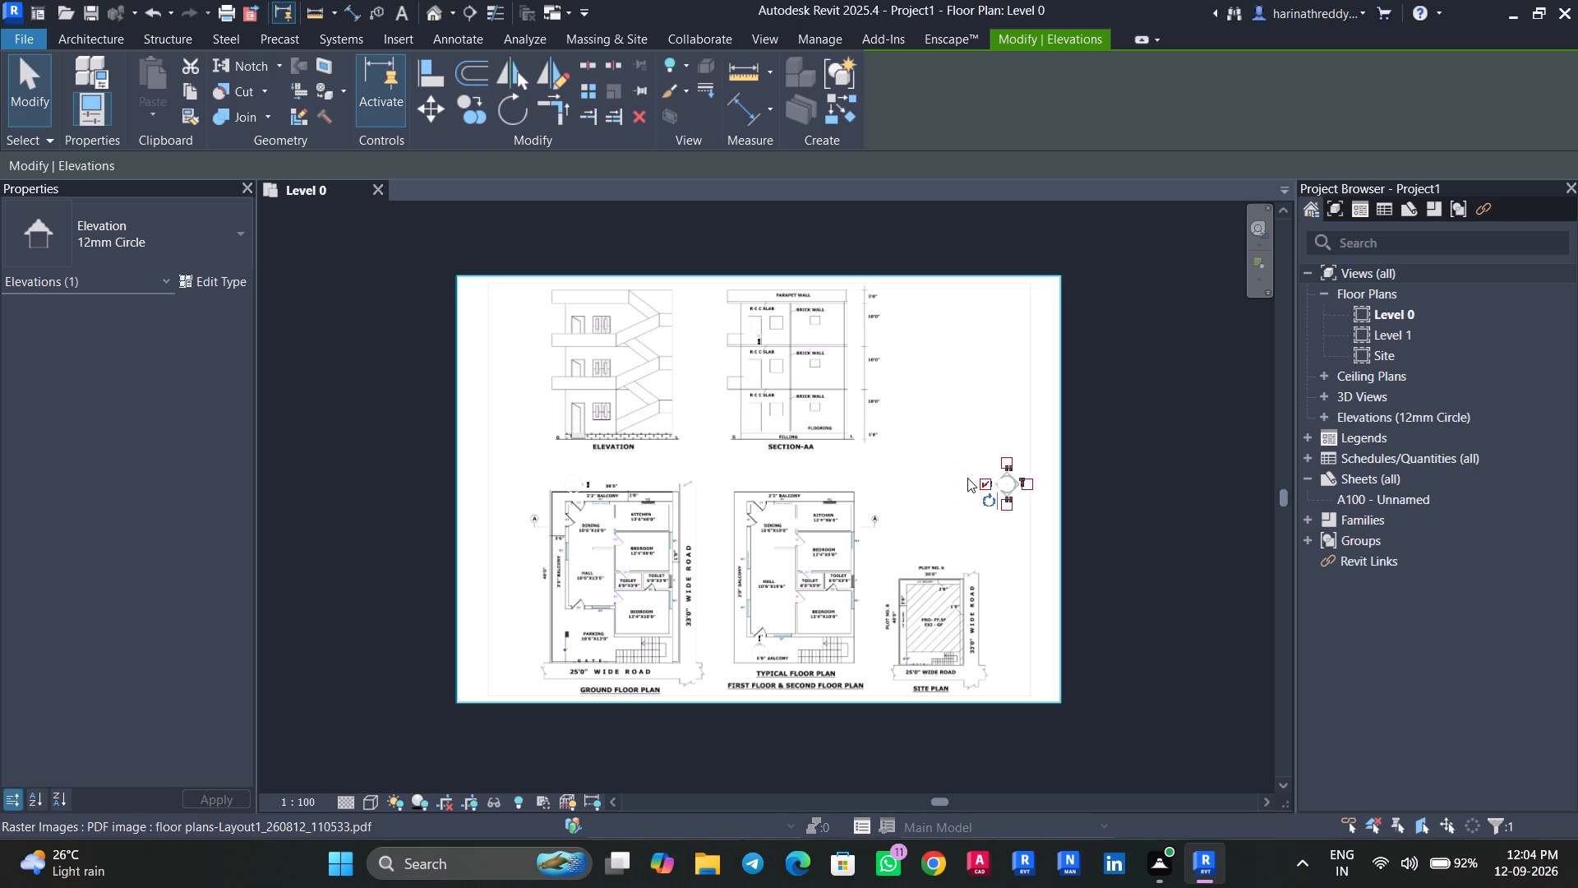
{"action": "key", "text": "Right"}
{"action": "key", "text": "Right"}
{"action": "key", "text": "Right"}
{"action": "key", "text": "Right"}
{"action": "key", "text": "Right"}
{"action": "key", "text": "Right"}
{"action": "key", "text": "Right"}
{"action": "key", "text": "Right"}
{"action": "key", "text": "Right"}
{"action": "key", "text": "Right"}
{"action": "key", "text": "Right"}
{"action": "key", "text": "Right"}
{"action": "key", "text": "Right"}
{"action": "key", "text": "Right"}
{"action": "key", "text": "Right"}
{"action": "key", "text": "Right"}
{"action": "key", "text": "Right"}
{"action": "key", "text": "Right"}
{"action": "key", "text": "Right"}
{"action": "key", "text": "Right"}
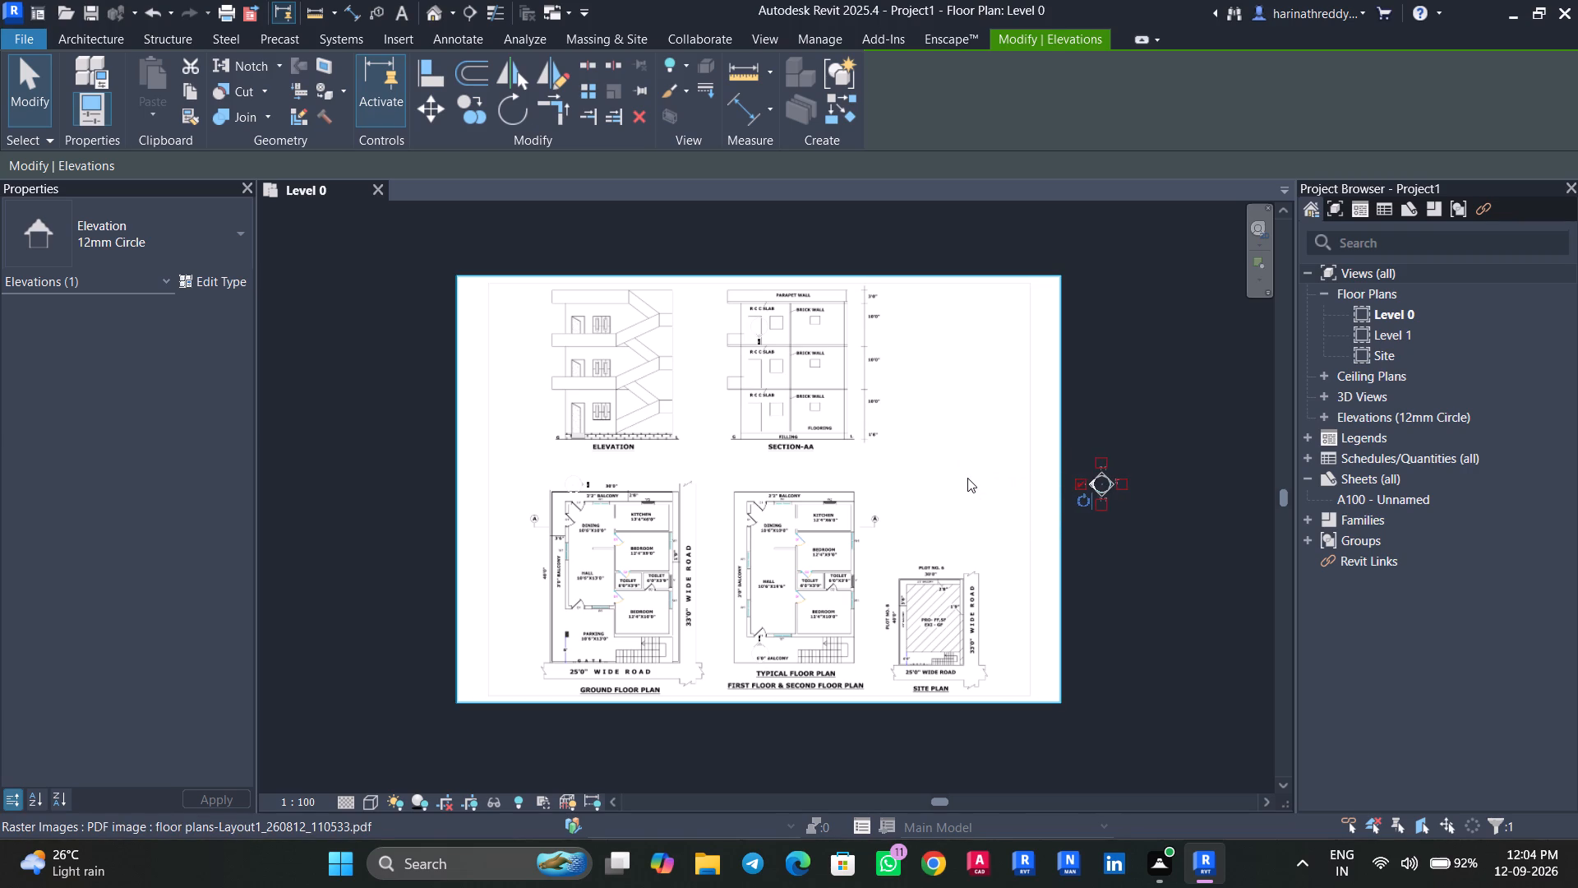
{"action": "key", "text": "Right"}
{"action": "key", "text": "Right"}
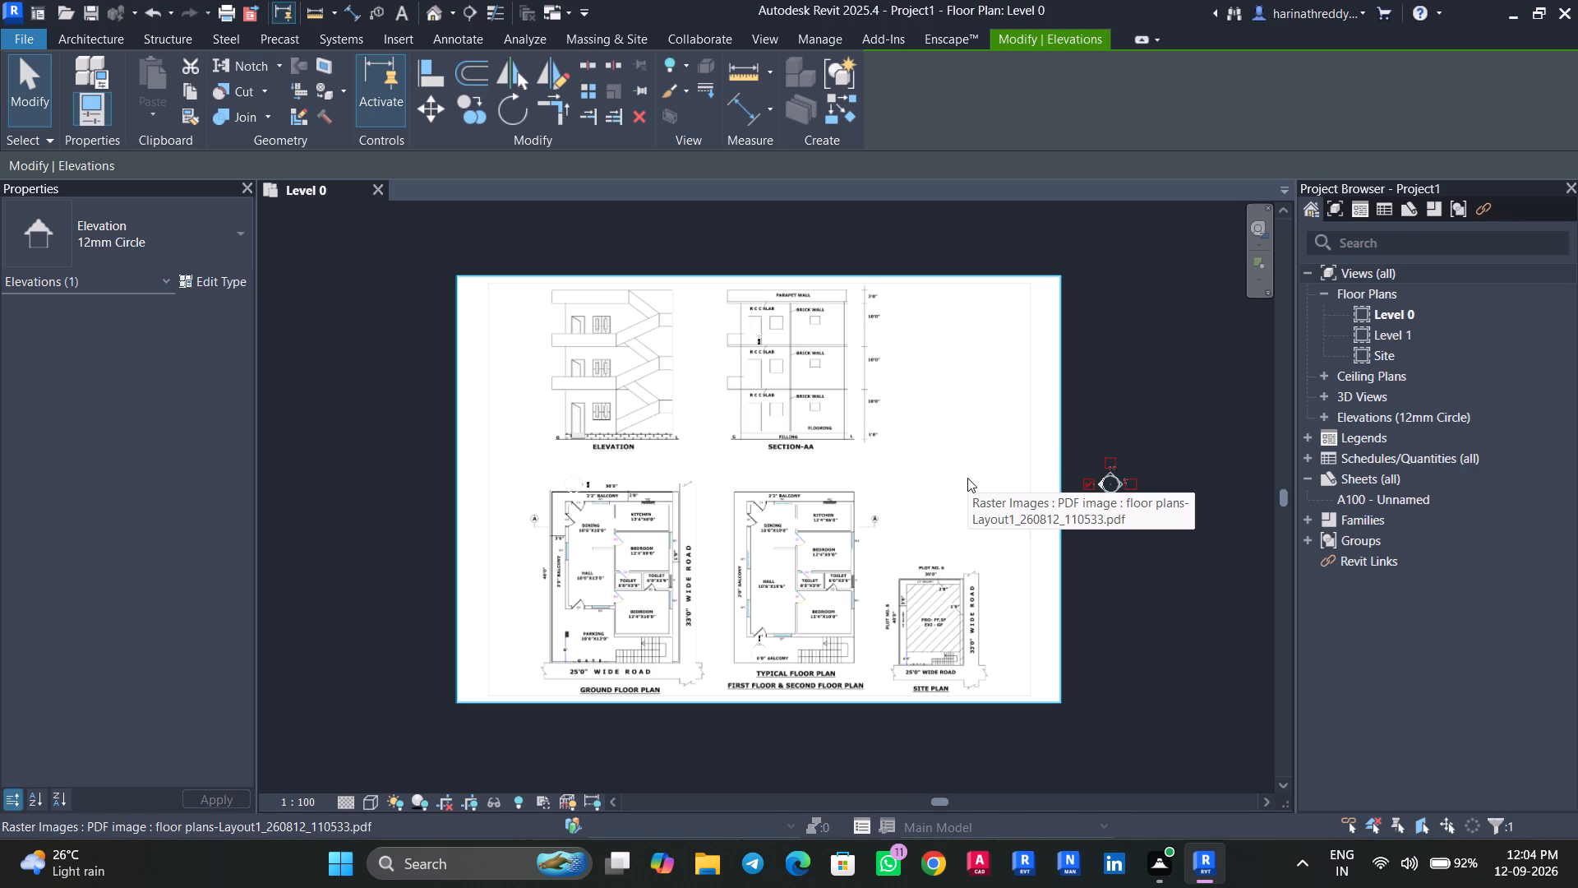
{"action": "key", "text": "Escape"}
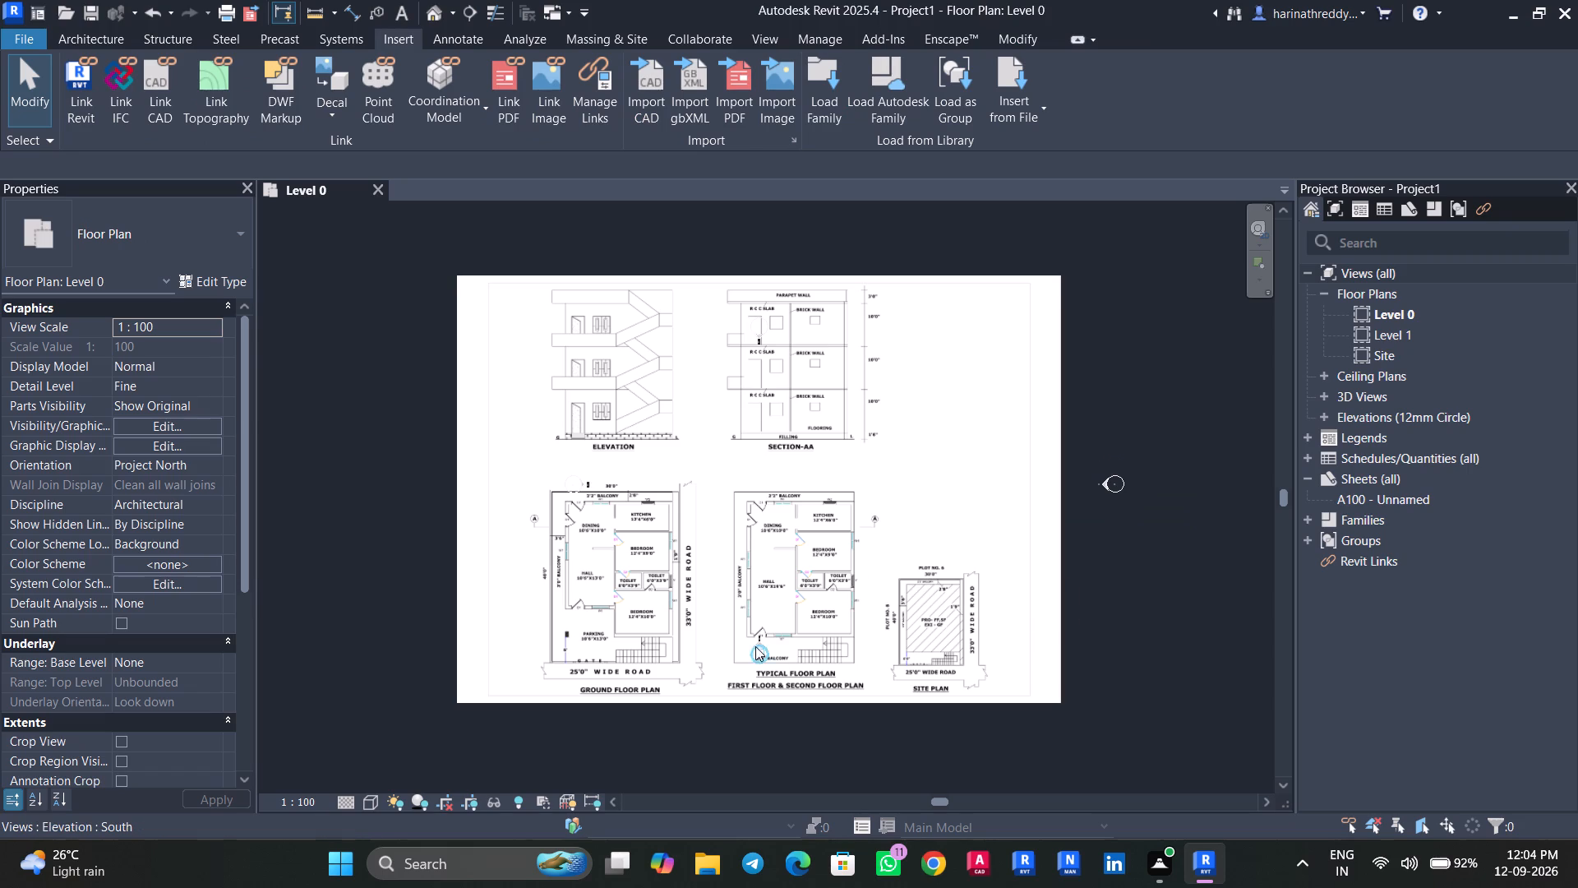
Move the south elevation marker straight down until it sits below the linked PDF sheet's bottom edge.
{"action": "left_click", "coordinate": [761, 655]}
{"action": "key", "text": "Down"}
{"action": "key", "text": "Down"}
{"action": "key", "text": "Down"}
{"action": "key", "text": "Down"}
{"action": "key", "text": "Down"}
{"action": "key", "text": "Down"}
{"action": "key", "text": "Down"}
{"action": "key", "text": "Down"}
{"action": "key", "text": "Down"}
{"action": "key", "text": "Down"}
{"action": "key", "text": "Down"}
{"action": "key", "text": "Down"}
{"action": "key", "text": "Down"}
{"action": "key", "text": "Down"}
{"action": "key", "text": "Down"}
{"action": "key", "text": "Down"}
{"action": "key", "text": "Down"}
{"action": "key", "text": "Down"}
{"action": "key", "text": "Down"}
{"action": "key", "text": "Down"}
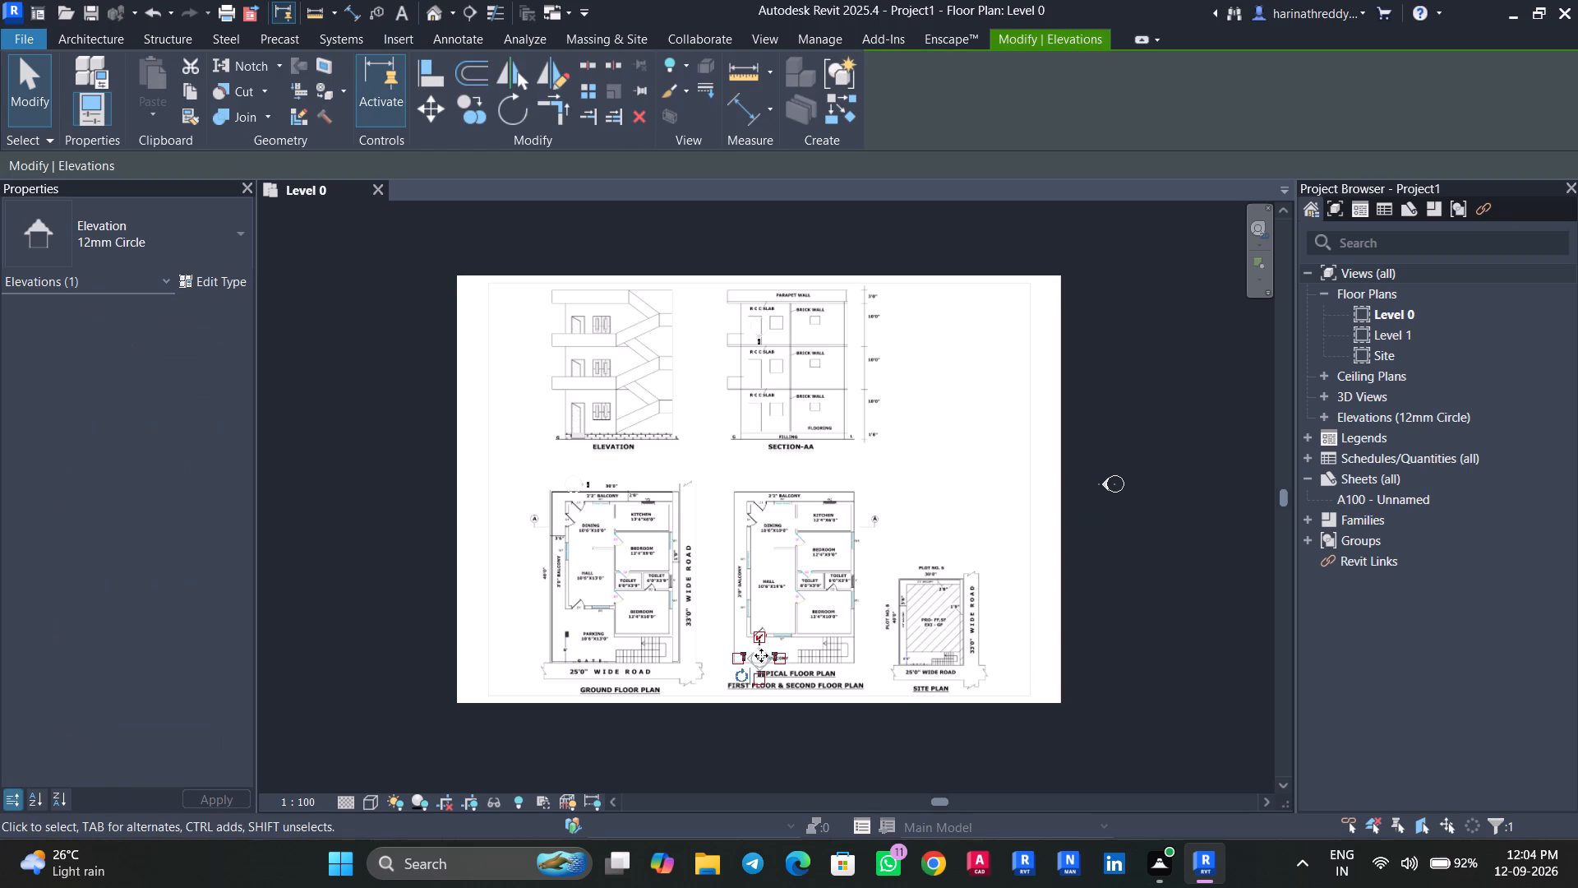
{"action": "key", "text": "Down"}
{"action": "key", "text": "Down"}
{"action": "key", "text": "Down"}
{"action": "key", "text": "Down"}
{"action": "key", "text": "Down"}
{"action": "key", "text": "Down"}
{"action": "key", "text": "Down"}
{"action": "key", "text": "Down"}
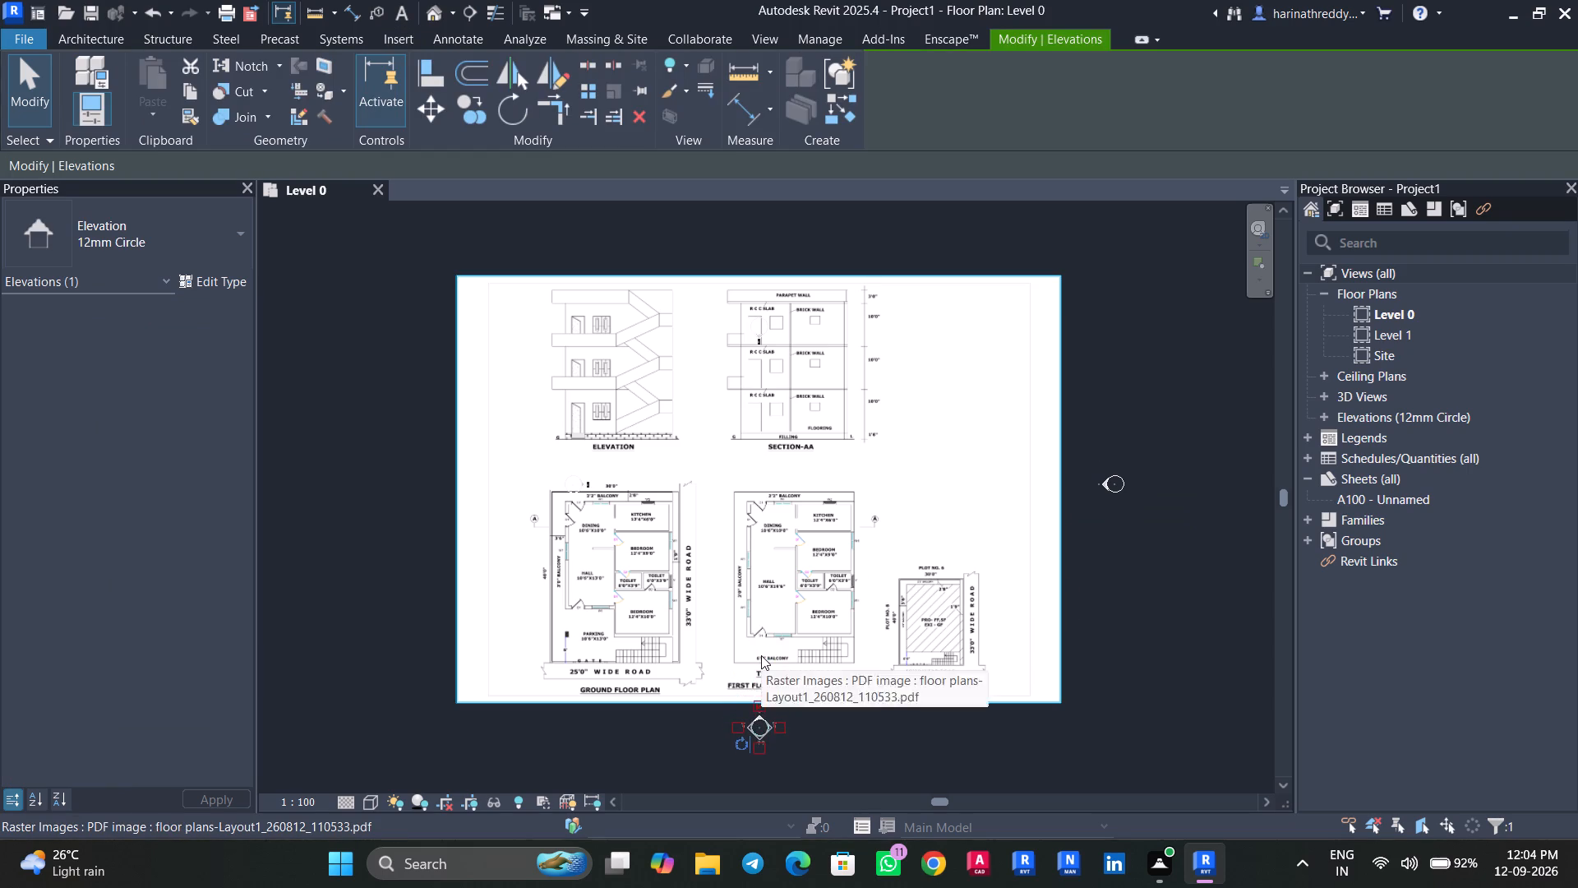
{"action": "key", "text": "Down"}
{"action": "key", "text": "Escape"}
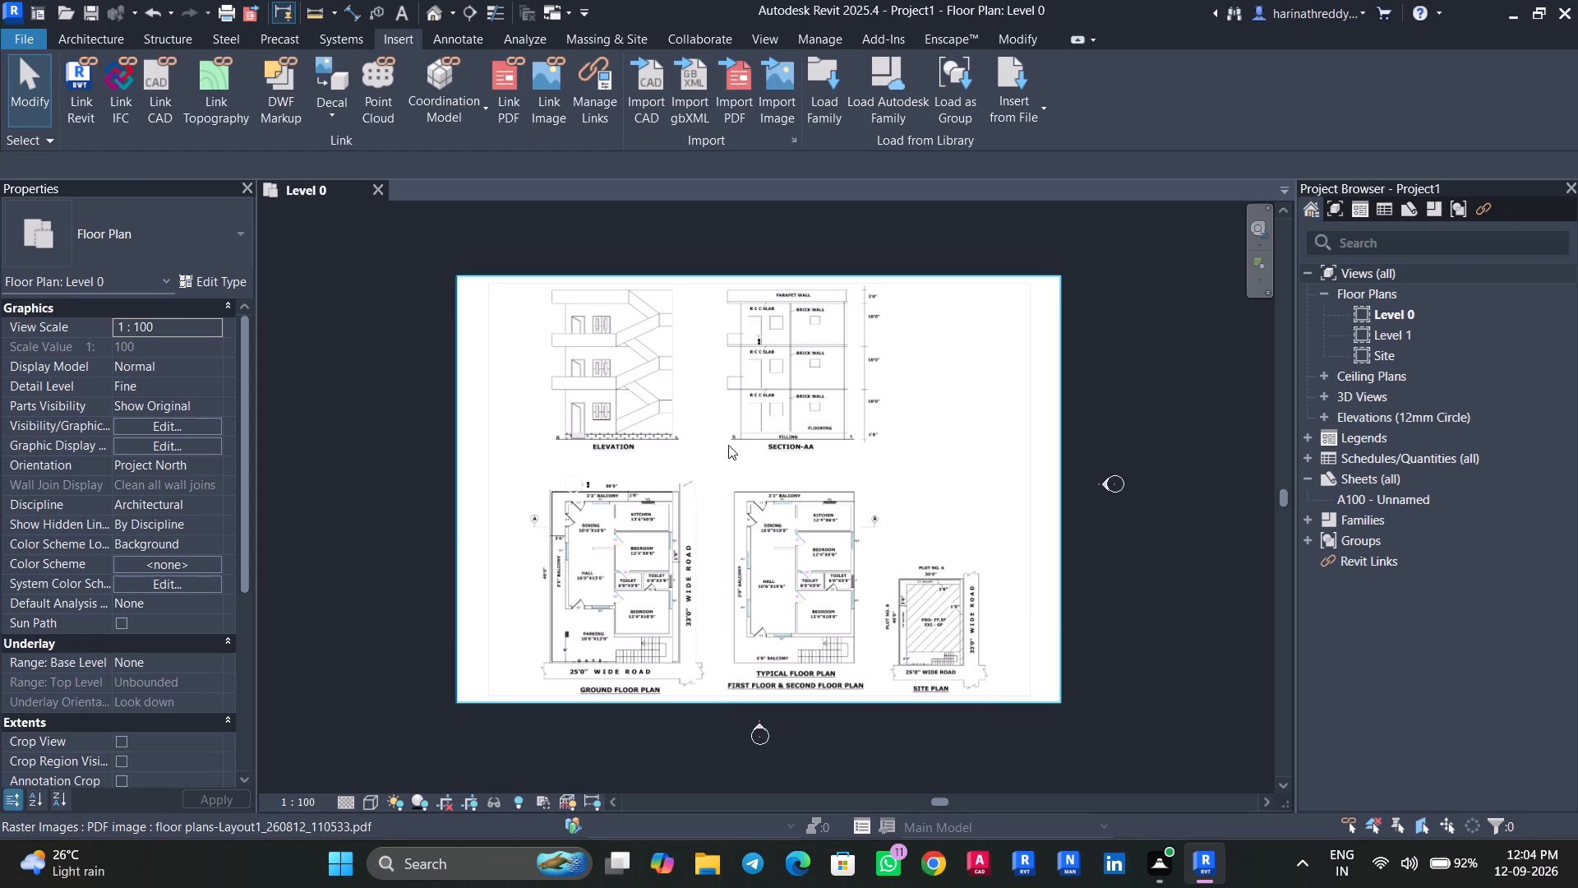
Move the north elevation marker straight up until it sits above the linked PDF sheet's top edge.
{"action": "left_click", "coordinate": [756, 328]}
{"action": "key", "text": "Up"}
{"action": "key", "text": "Up"}
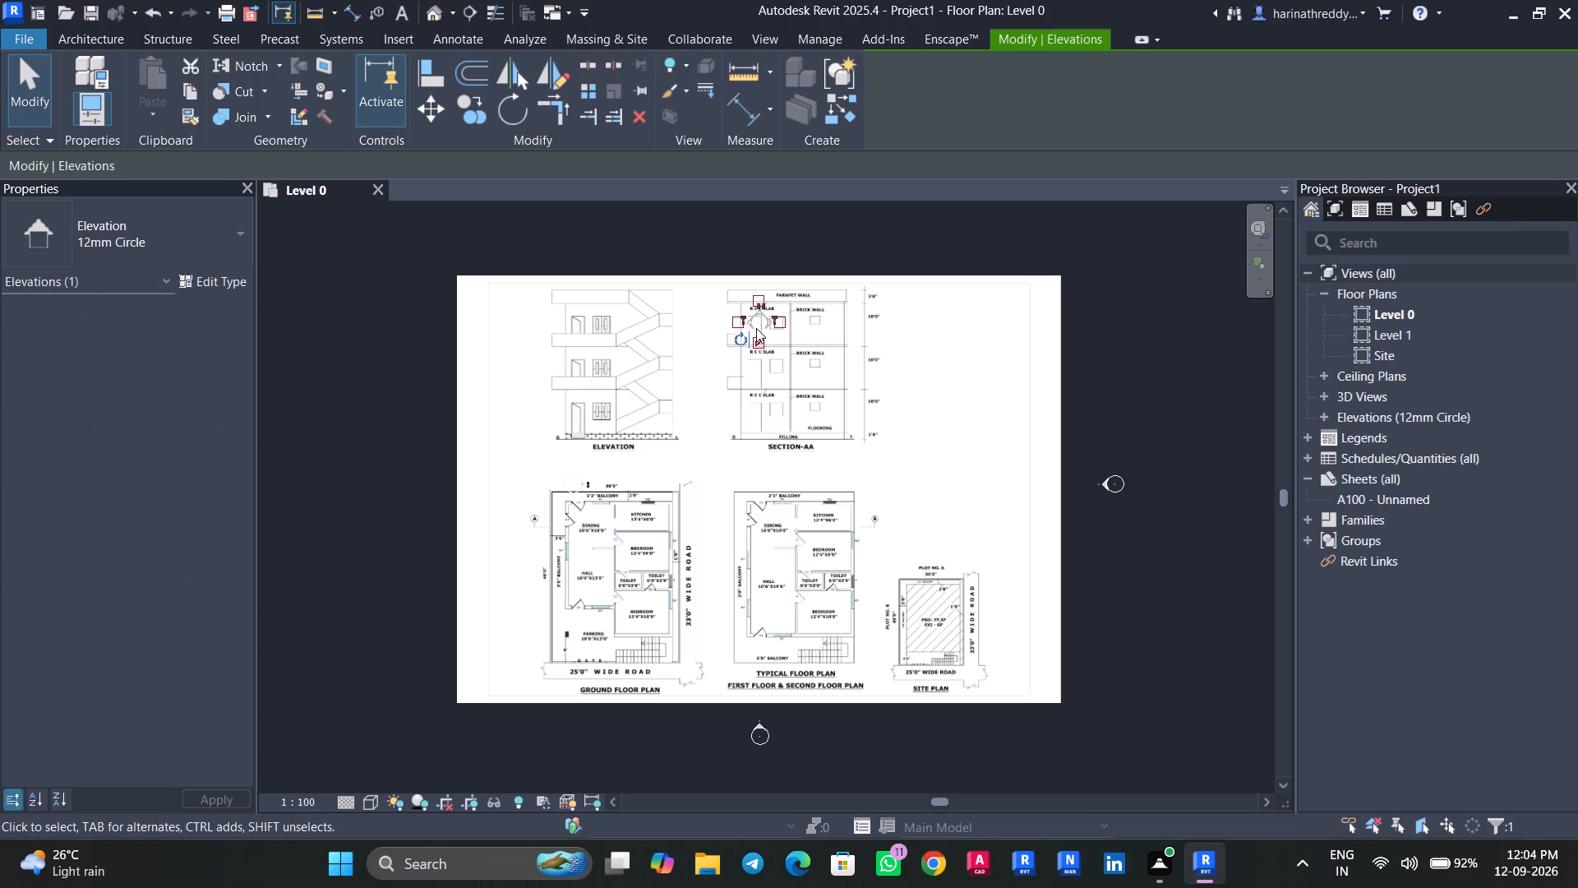
{"action": "key", "text": "Up"}
{"action": "key", "text": "Up"}
{"action": "key", "text": "Up"}
{"action": "key", "text": "Up"}
{"action": "key", "text": "Up"}
{"action": "key", "text": "Up"}
{"action": "key", "text": "Up"}
{"action": "key", "text": "Up"}
{"action": "key", "text": "Up"}
{"action": "key", "text": "Up"}
{"action": "key", "text": "Up"}
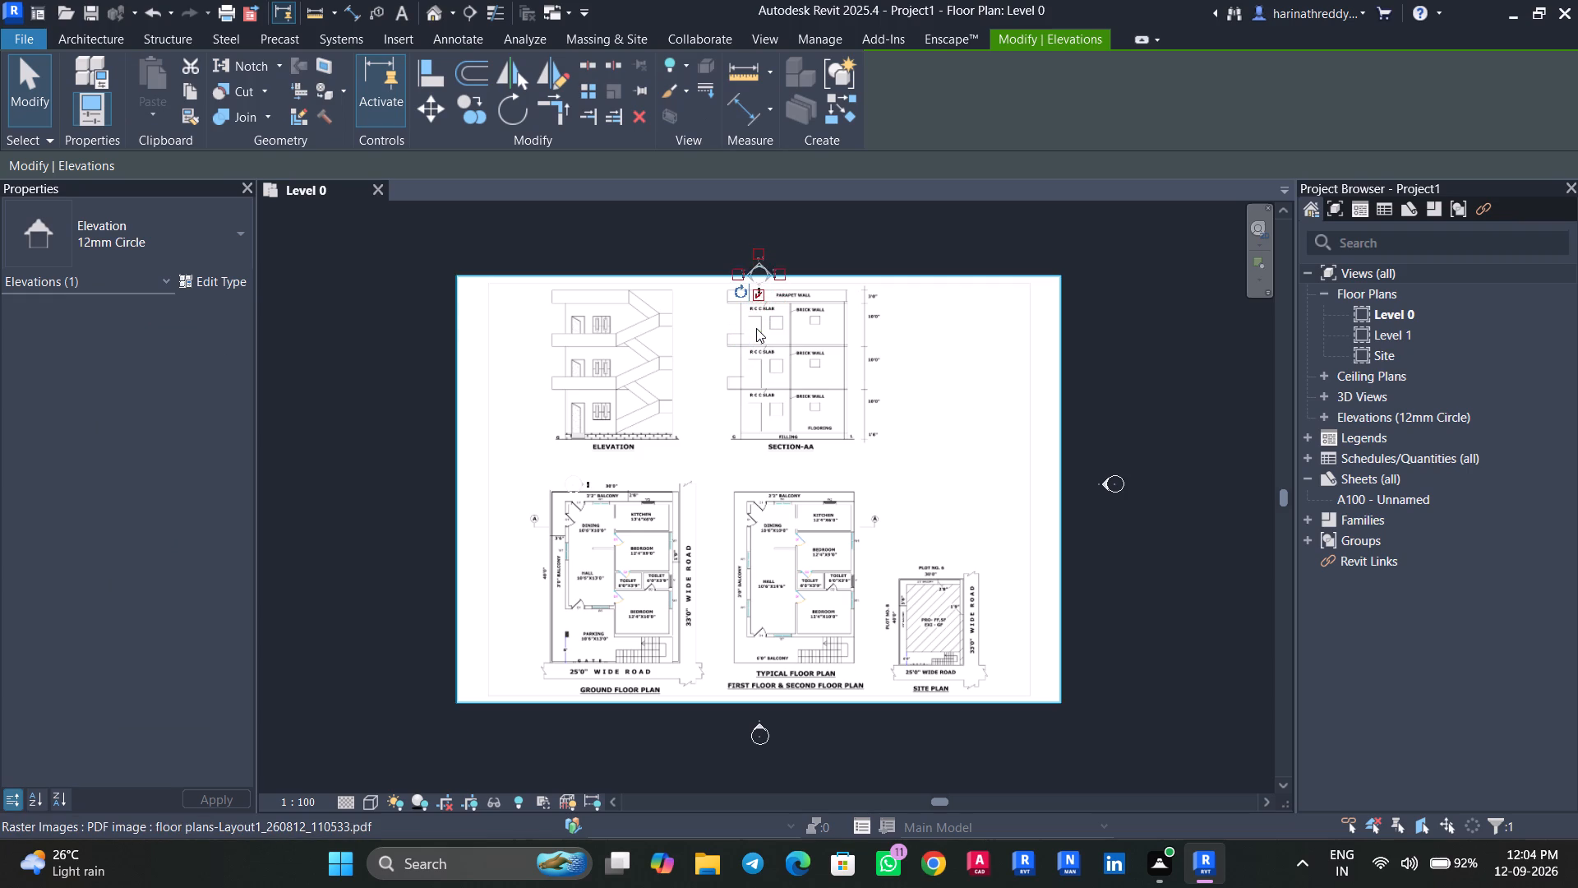
{"action": "key", "text": "Up"}
{"action": "key", "text": "Up"}
{"action": "key", "text": "Up"}
{"action": "key", "text": "Up"}
{"action": "key", "text": "Up"}
{"action": "key", "text": "Up"}
{"action": "key", "text": "Up"}
{"action": "key", "text": "Up"}
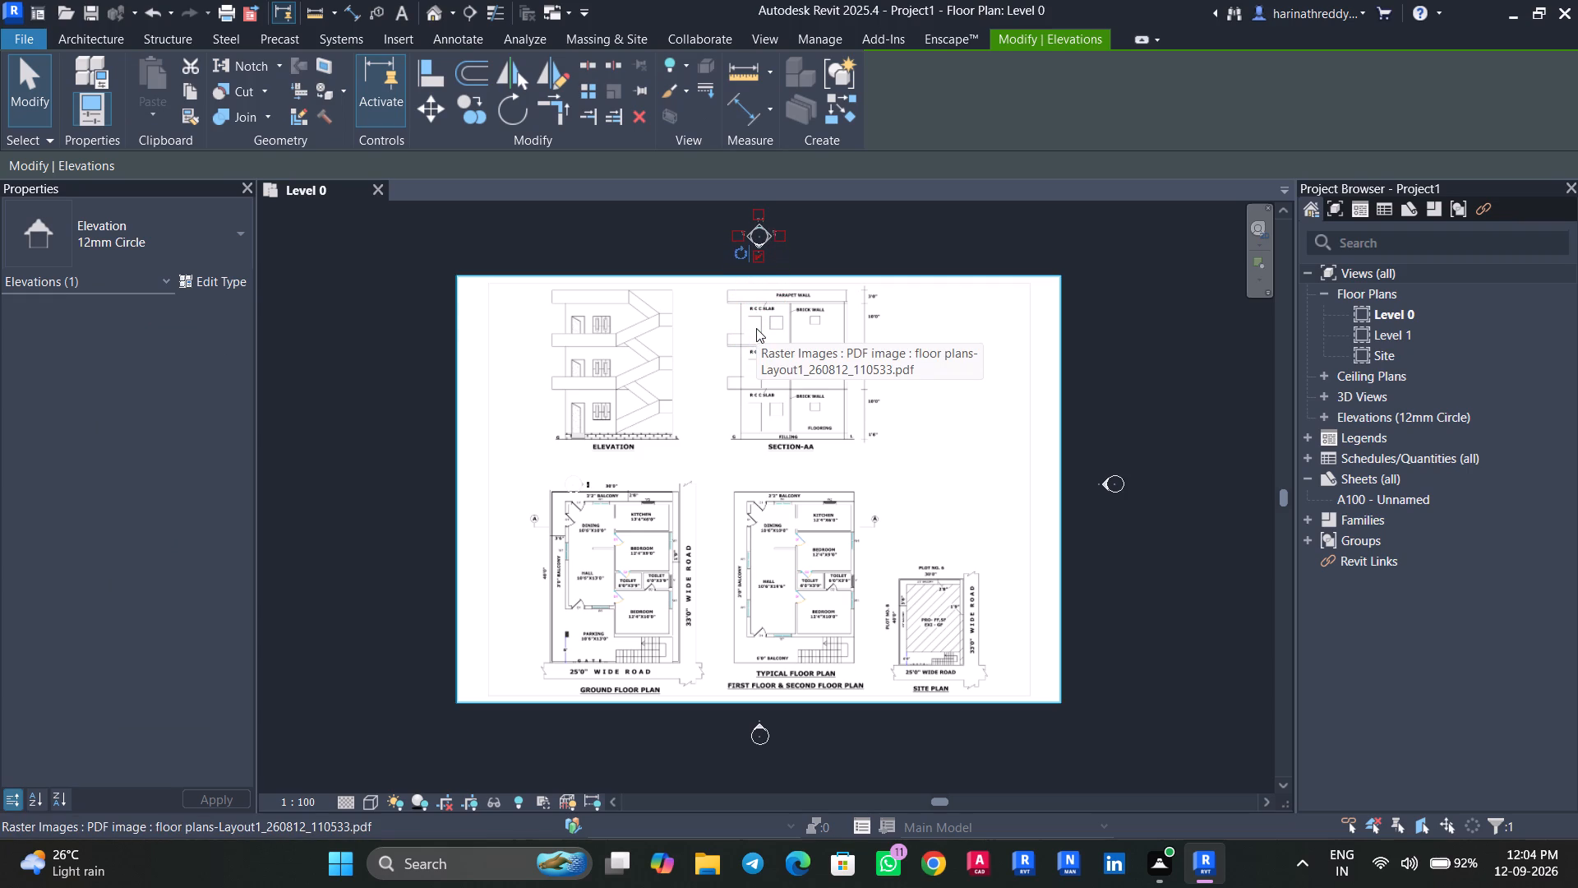
{"action": "key", "text": "Escape"}
Move the west elevation marker horizontally until it sits outside the west edge of the linked PDF sheet.
{"action": "left_click", "coordinate": [574, 488]}
{"action": "key", "text": "Left"}
{"action": "key", "text": "Left"}
{"action": "key", "text": "Left"}
{"action": "key", "text": "Left"}
{"action": "key", "text": "Left"}
{"action": "key", "text": "Left"}
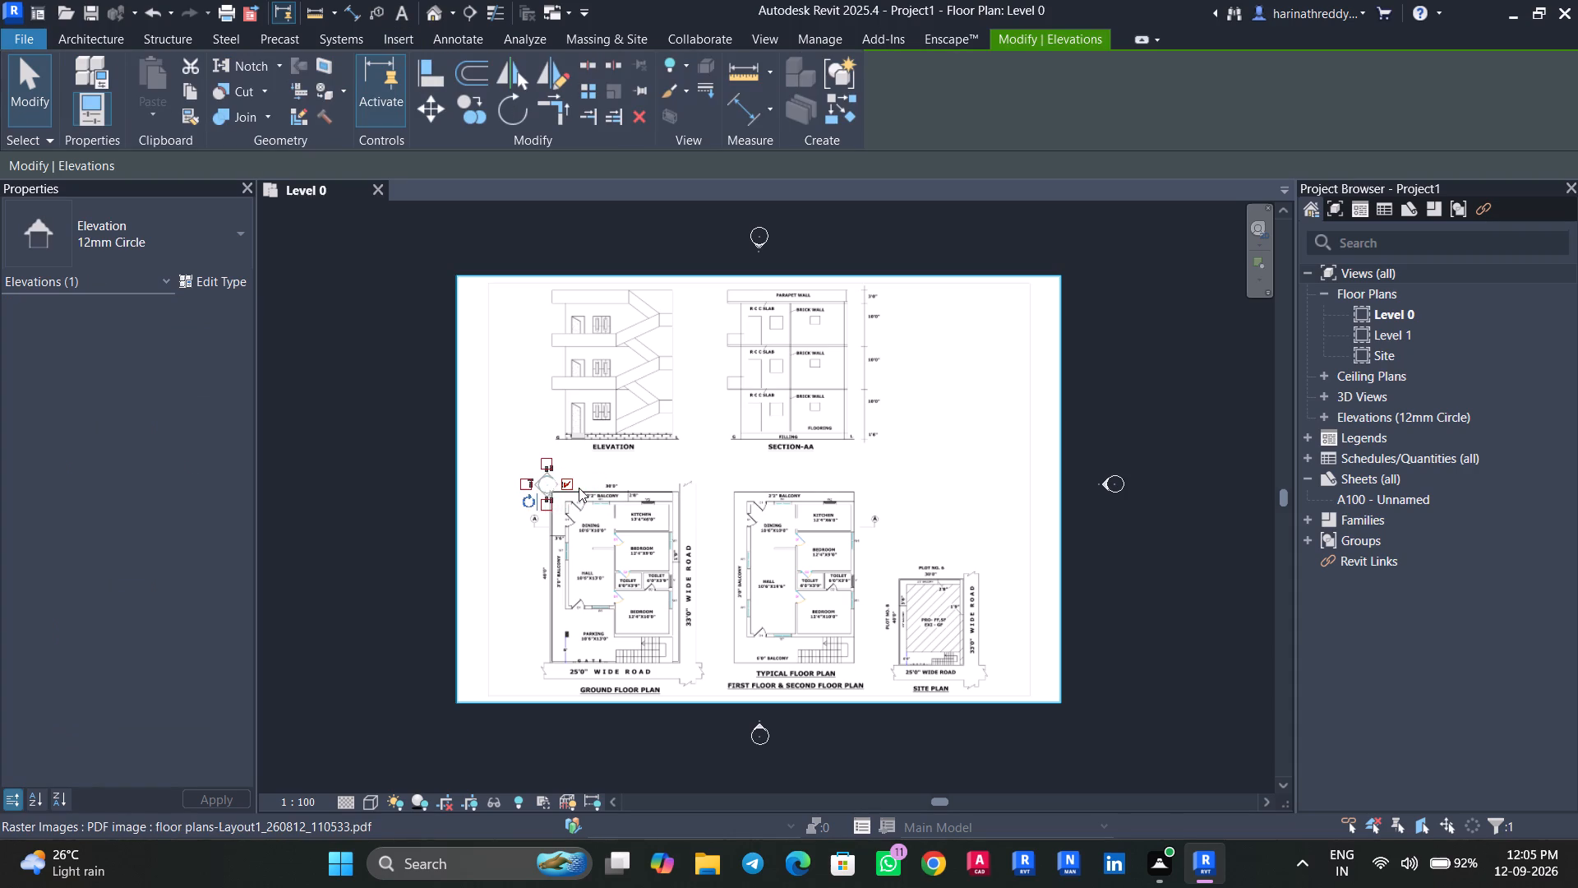
{"action": "key", "text": "Left"}
{"action": "key", "text": "Left"}
{"action": "key", "text": "Left"}
{"action": "key", "text": "Left"}
{"action": "key", "text": "Left"}
{"action": "key", "text": "Left"}
{"action": "key", "text": "Left"}
{"action": "key", "text": "Left"}
{"action": "key", "text": "Left"}
{"action": "key", "text": "Left"}
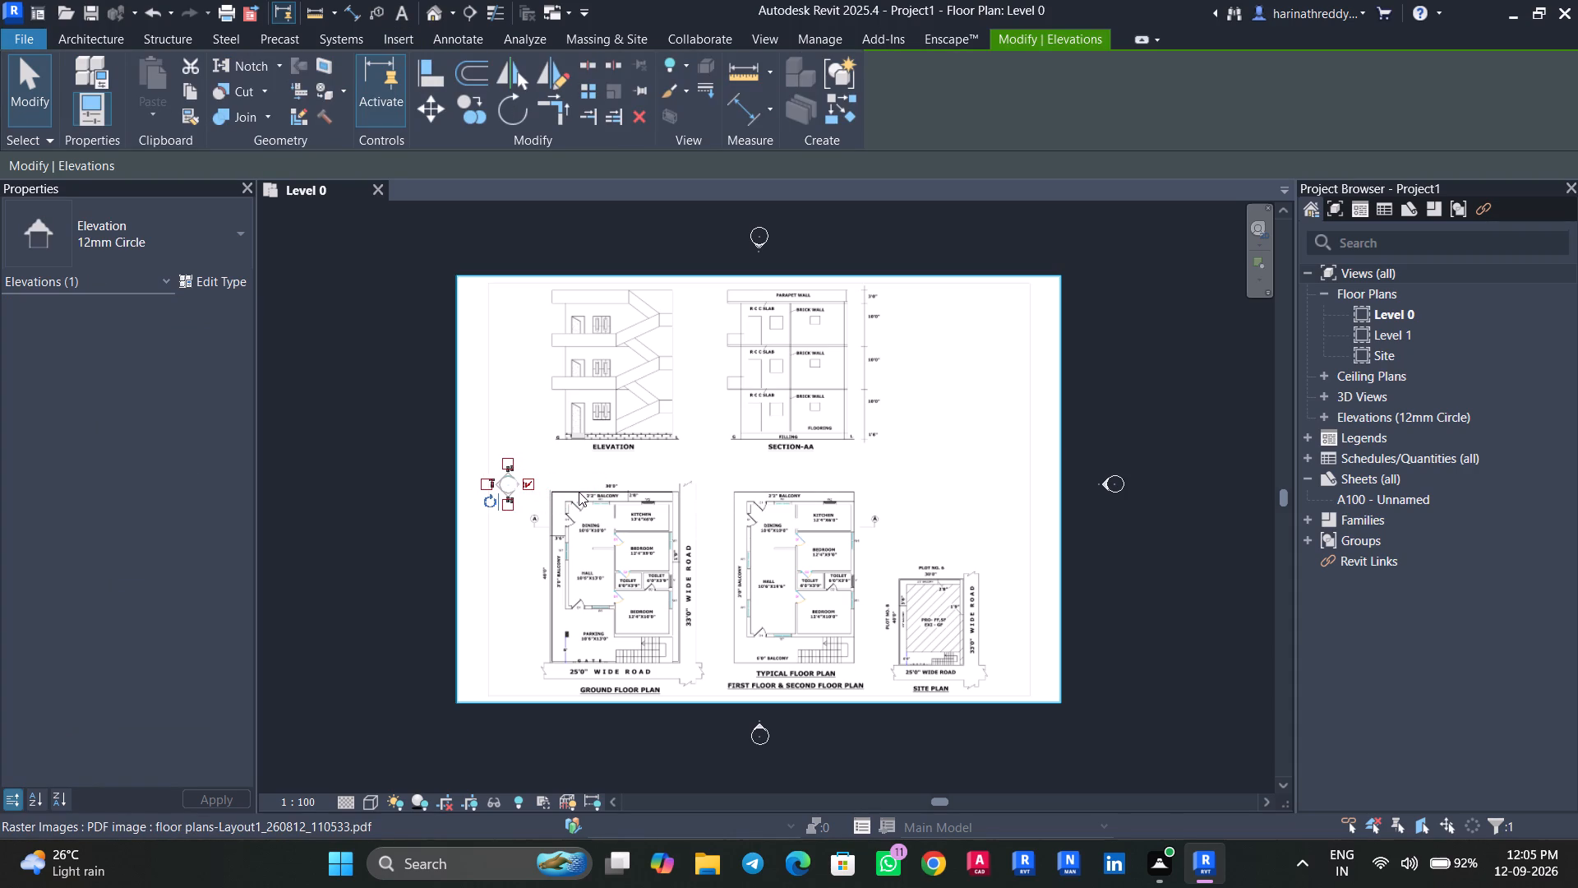
{"action": "key", "text": "Left"}
{"action": "key", "text": "Left"}
{"action": "key", "text": "Left"}
{"action": "key", "text": "Left"}
{"action": "key", "text": "Left"}
{"action": "key", "text": "Left"}
{"action": "key", "text": "Left"}
{"action": "key", "text": "Left"}
{"action": "key", "text": "Left"}
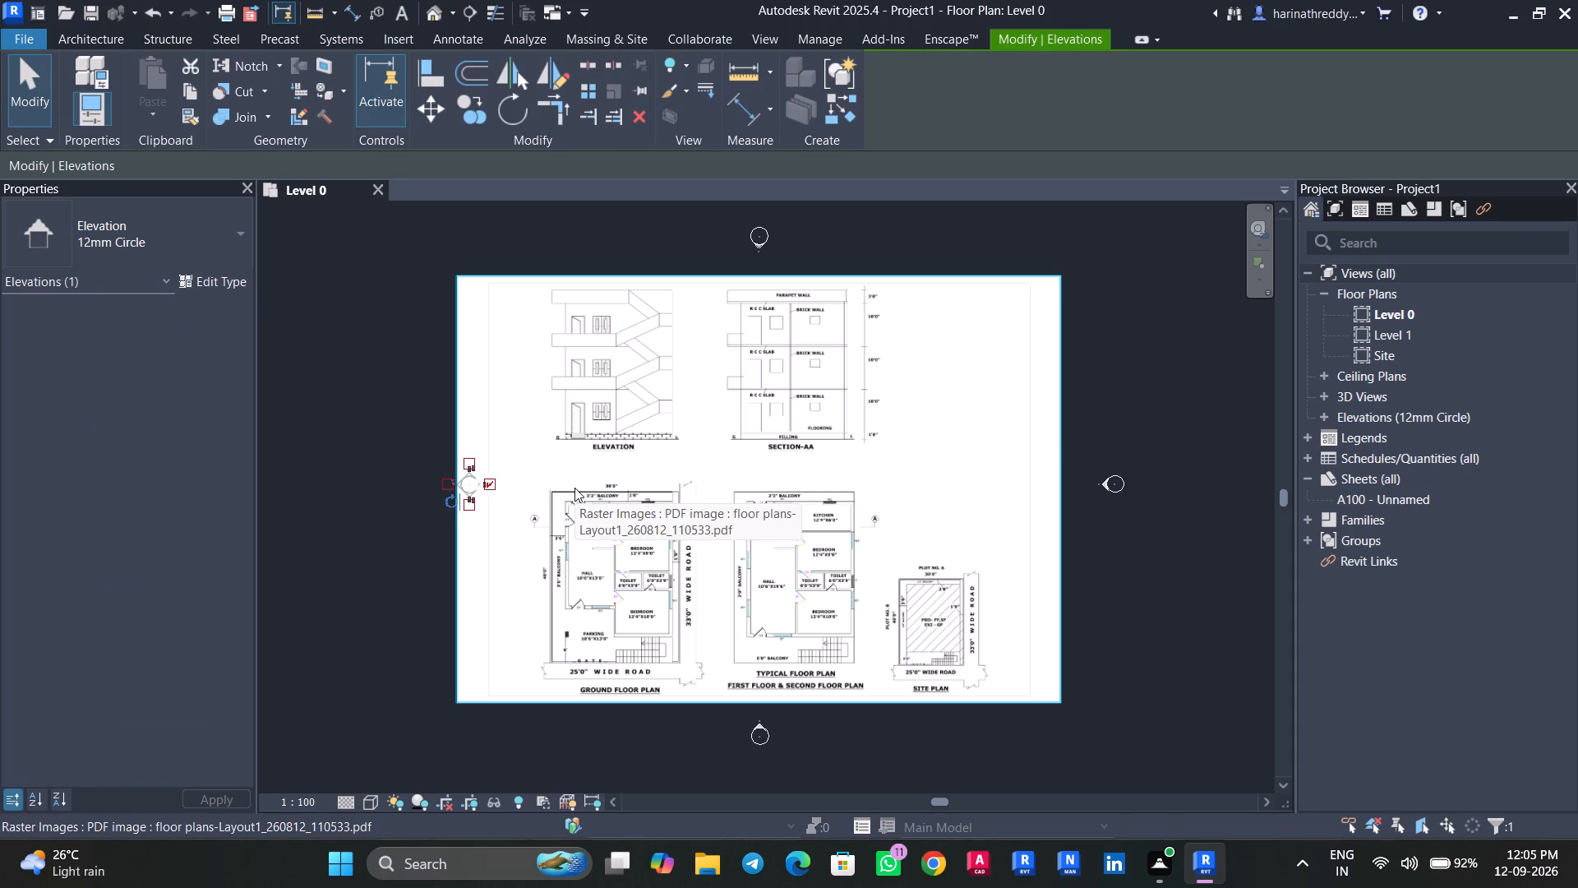
{"action": "key", "text": "Left"}
{"action": "key", "text": "Left"}
{"action": "key", "text": "Left"}
{"action": "key", "text": "Left"}
{"action": "key", "text": "Left"}
{"action": "key", "text": "Left"}
{"action": "key", "text": "Left"}
{"action": "key", "text": "Left"}
{"action": "key", "text": "Left"}
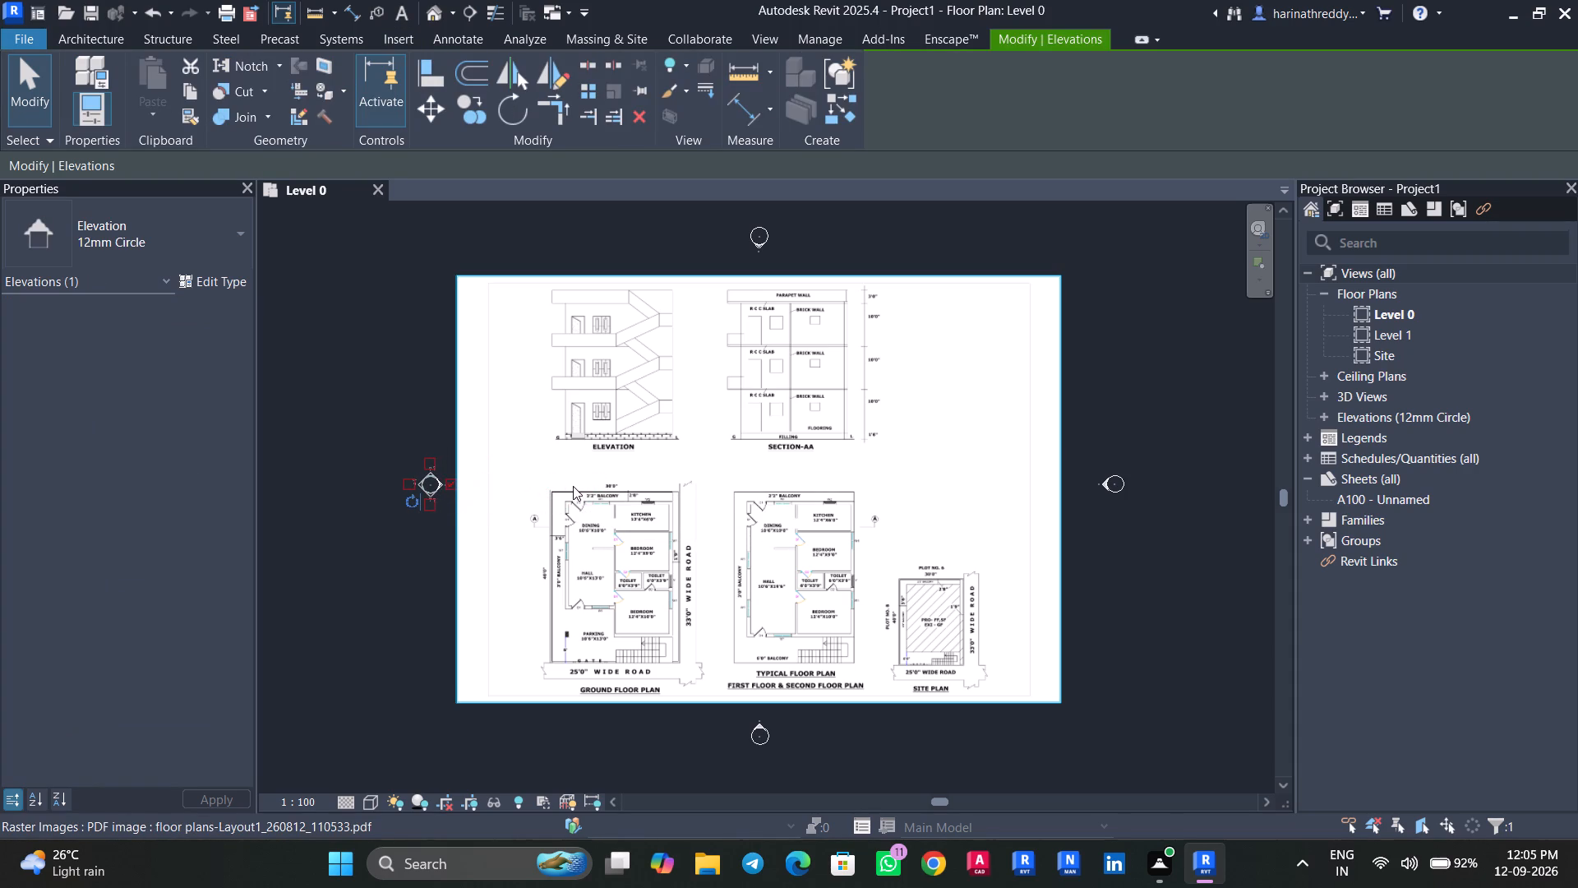
Nudge the west elevation marker slightly further west, away from the edge of the linked PDF sheet.
{"action": "key", "text": "Left"}
{"action": "key", "text": "Left"}
{"action": "key", "text": "Left"}
{"action": "key", "text": "Left"}
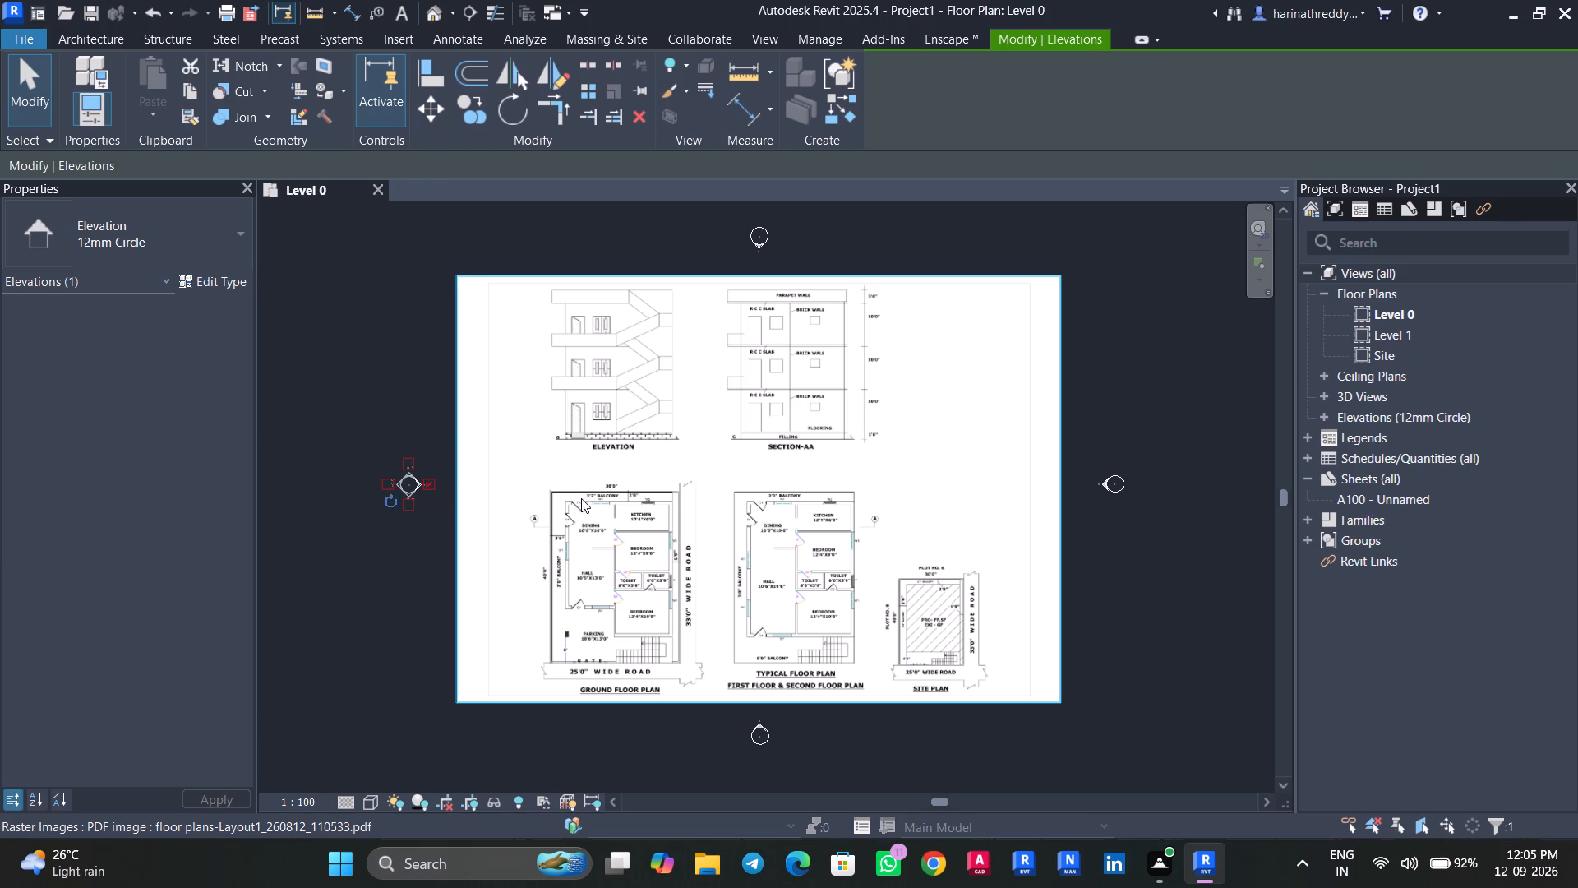
{"action": "key", "text": "Escape"}
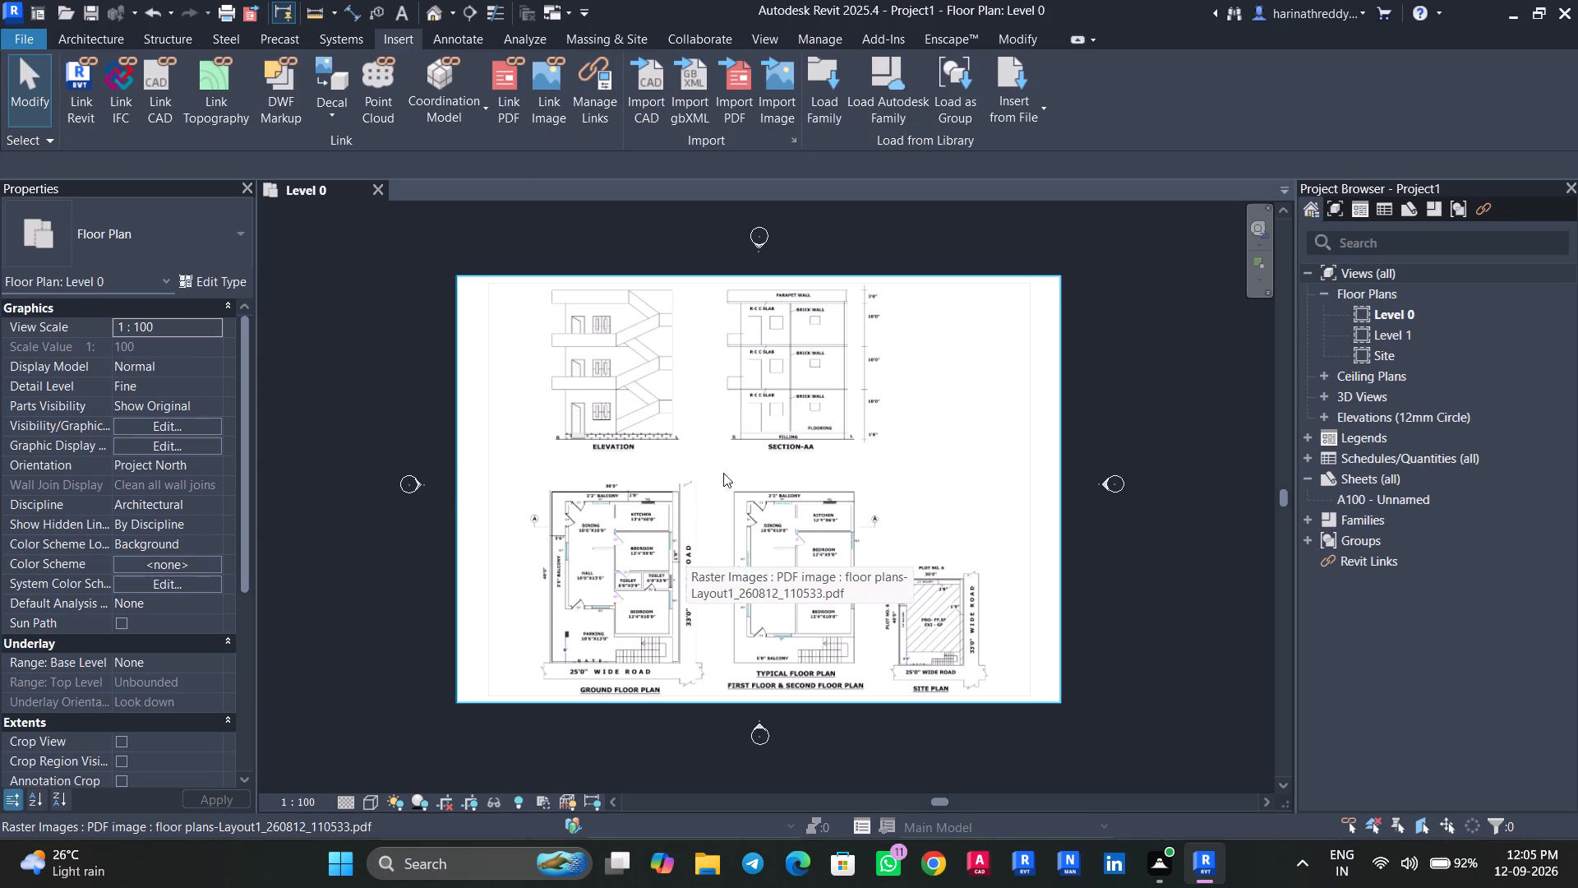
Enable snaps on the linked floor plan PDF.
{"action": "scroll", "coordinate": [721, 479], "scroll_direction": "up", "scroll_amount": 2}
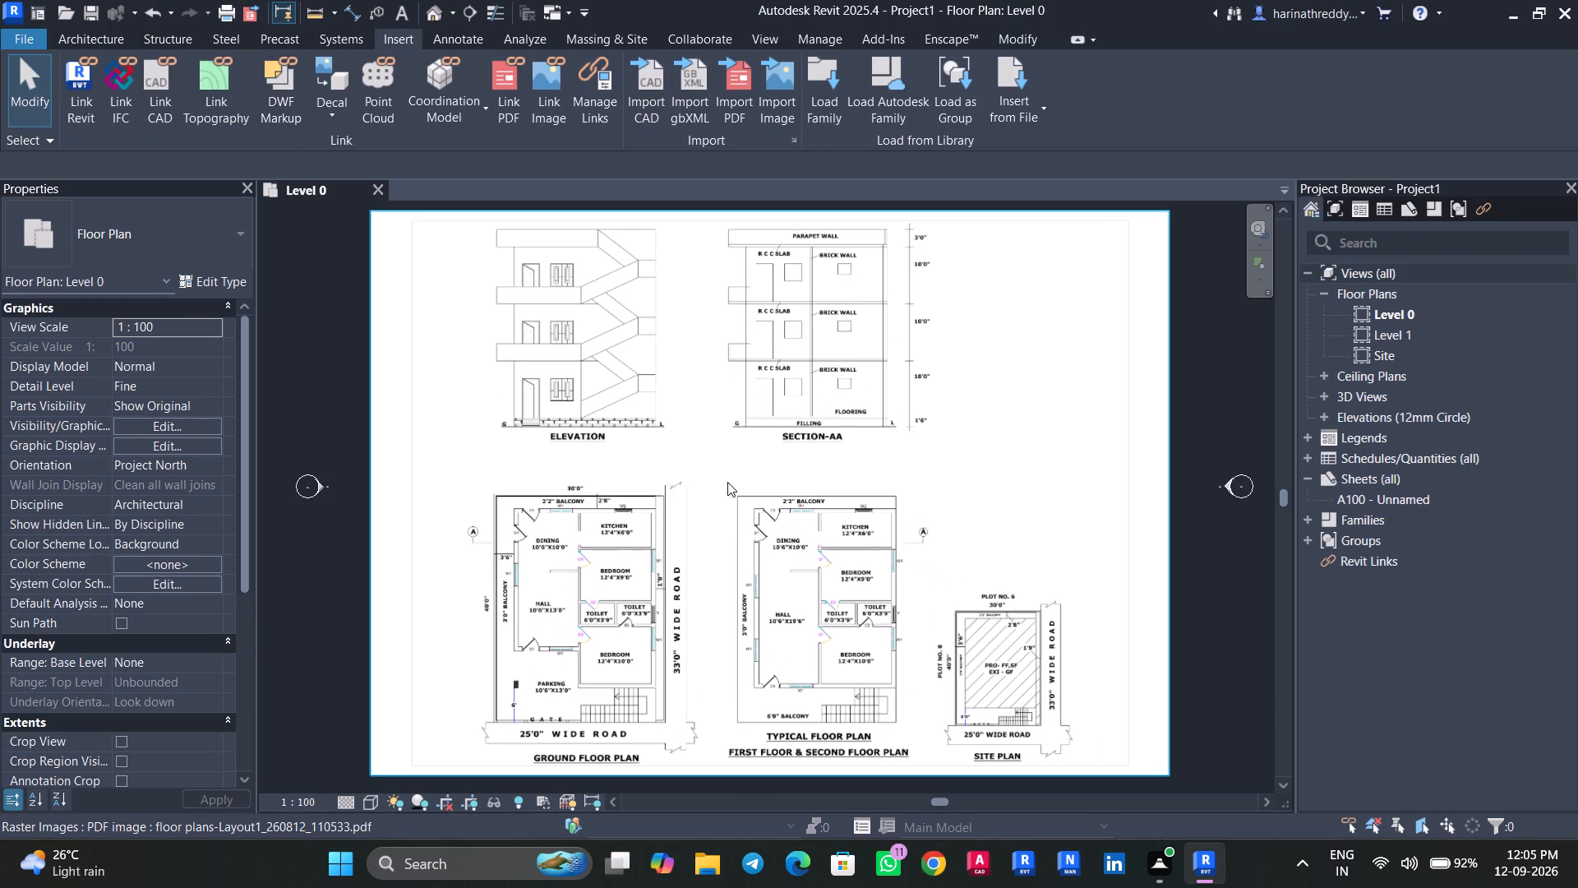
{"action": "left_click", "coordinate": [618, 570]}
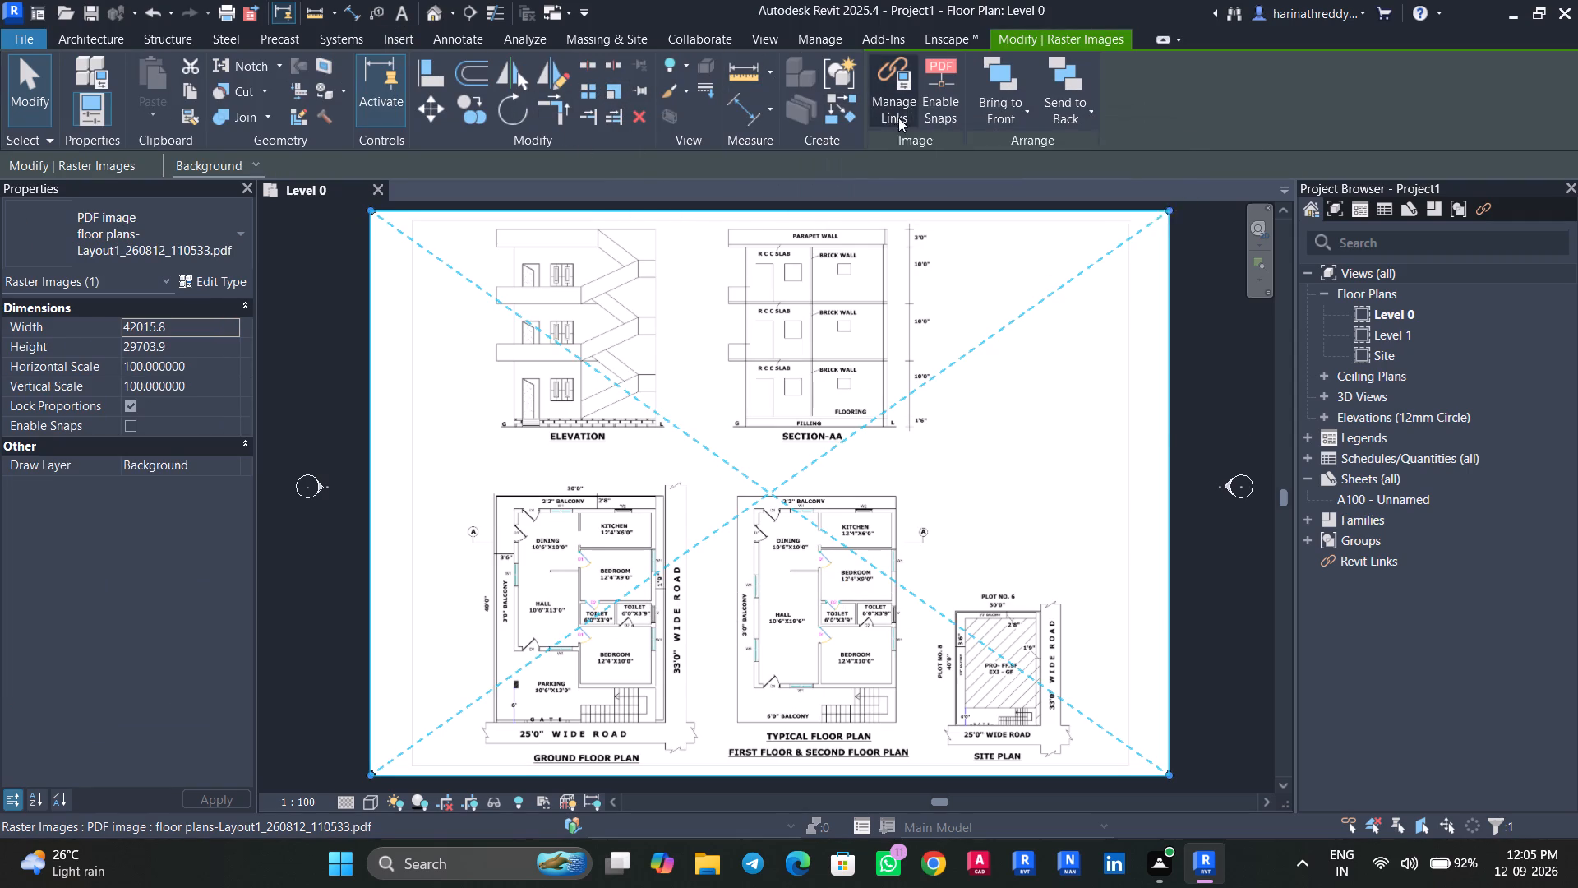
{"action": "left_click", "coordinate": [952, 106]}
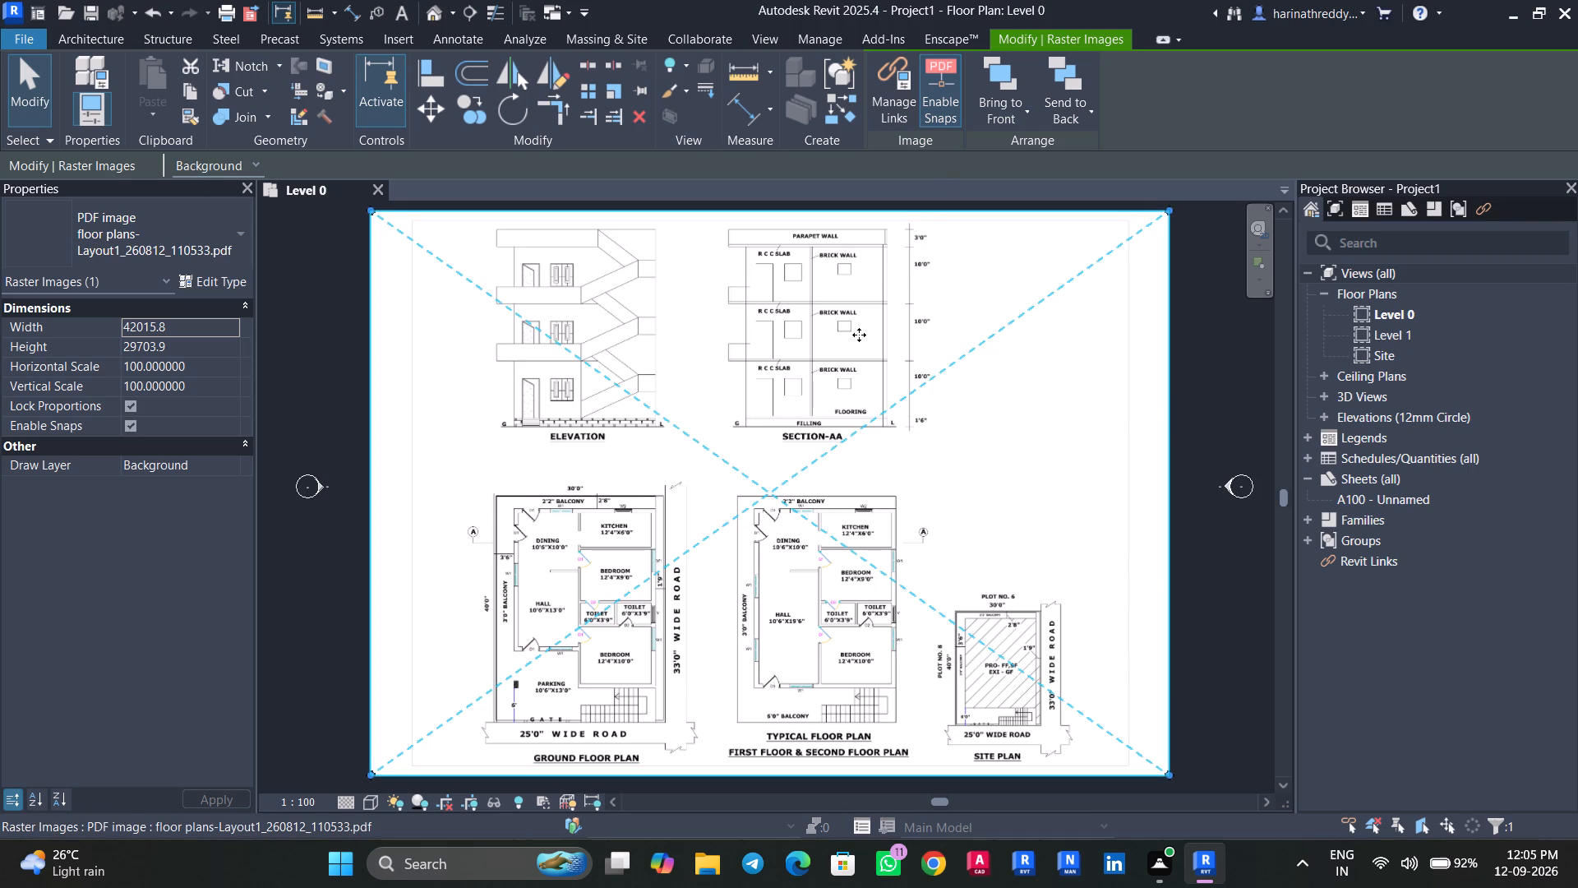
Scale the PDF graphically from the ground floor plan's upper-left outer corner to its upper-right corner, setting that width to 30'.
{"action": "left_click", "coordinate": [606, 86]}
{"action": "scroll", "coordinate": [468, 242], "scroll_direction": "up", "scroll_amount": 3}
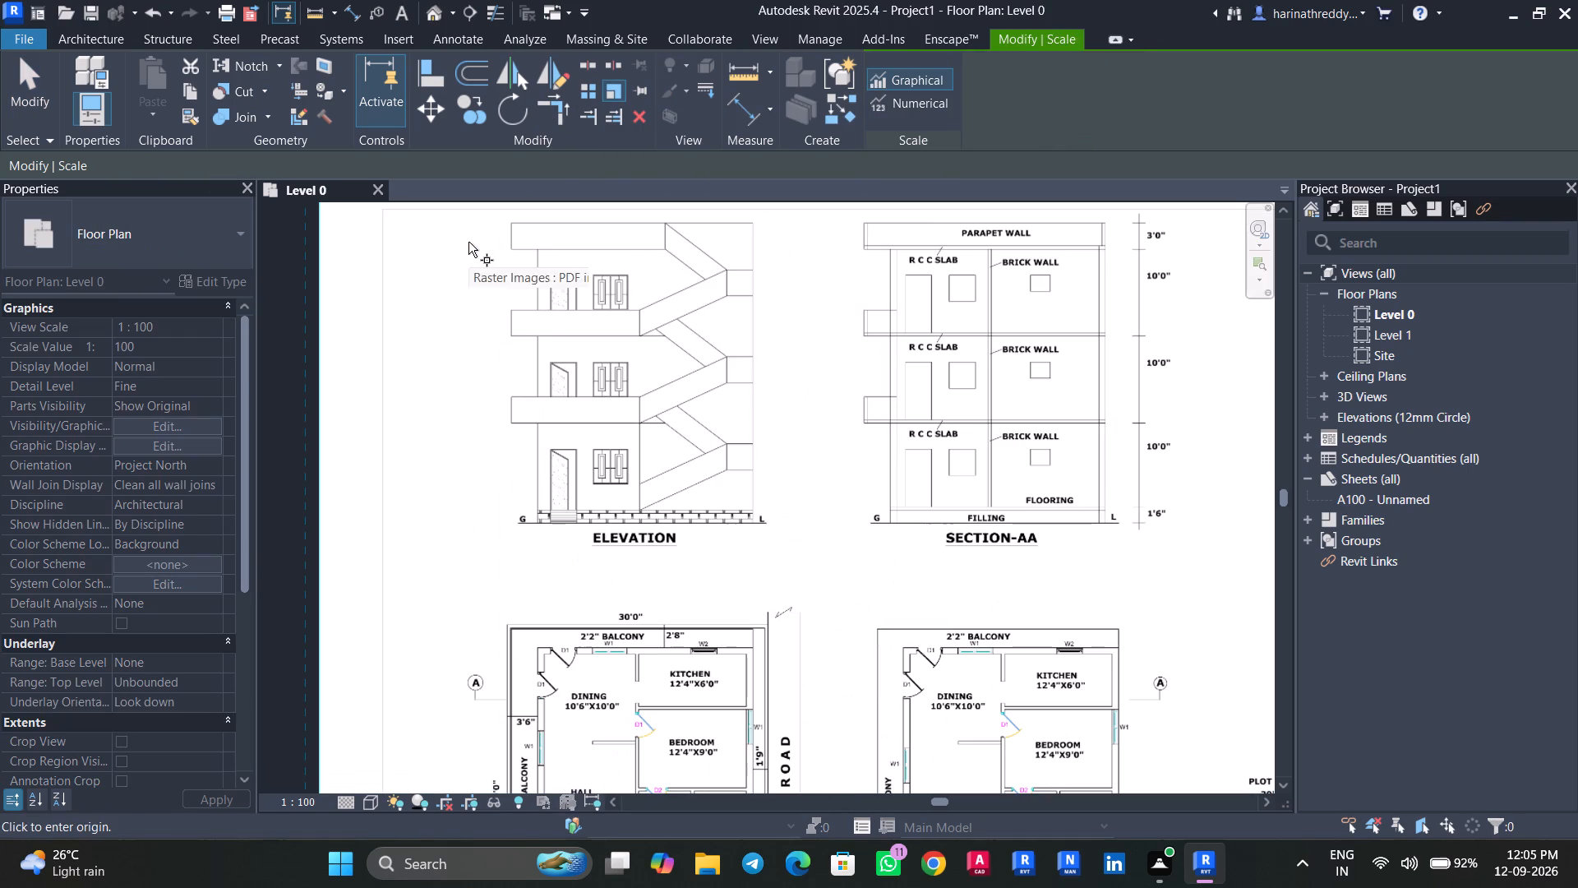
{"action": "middle_click_drag", "start_coordinate": [565, 579], "coordinate": [658, 294]}
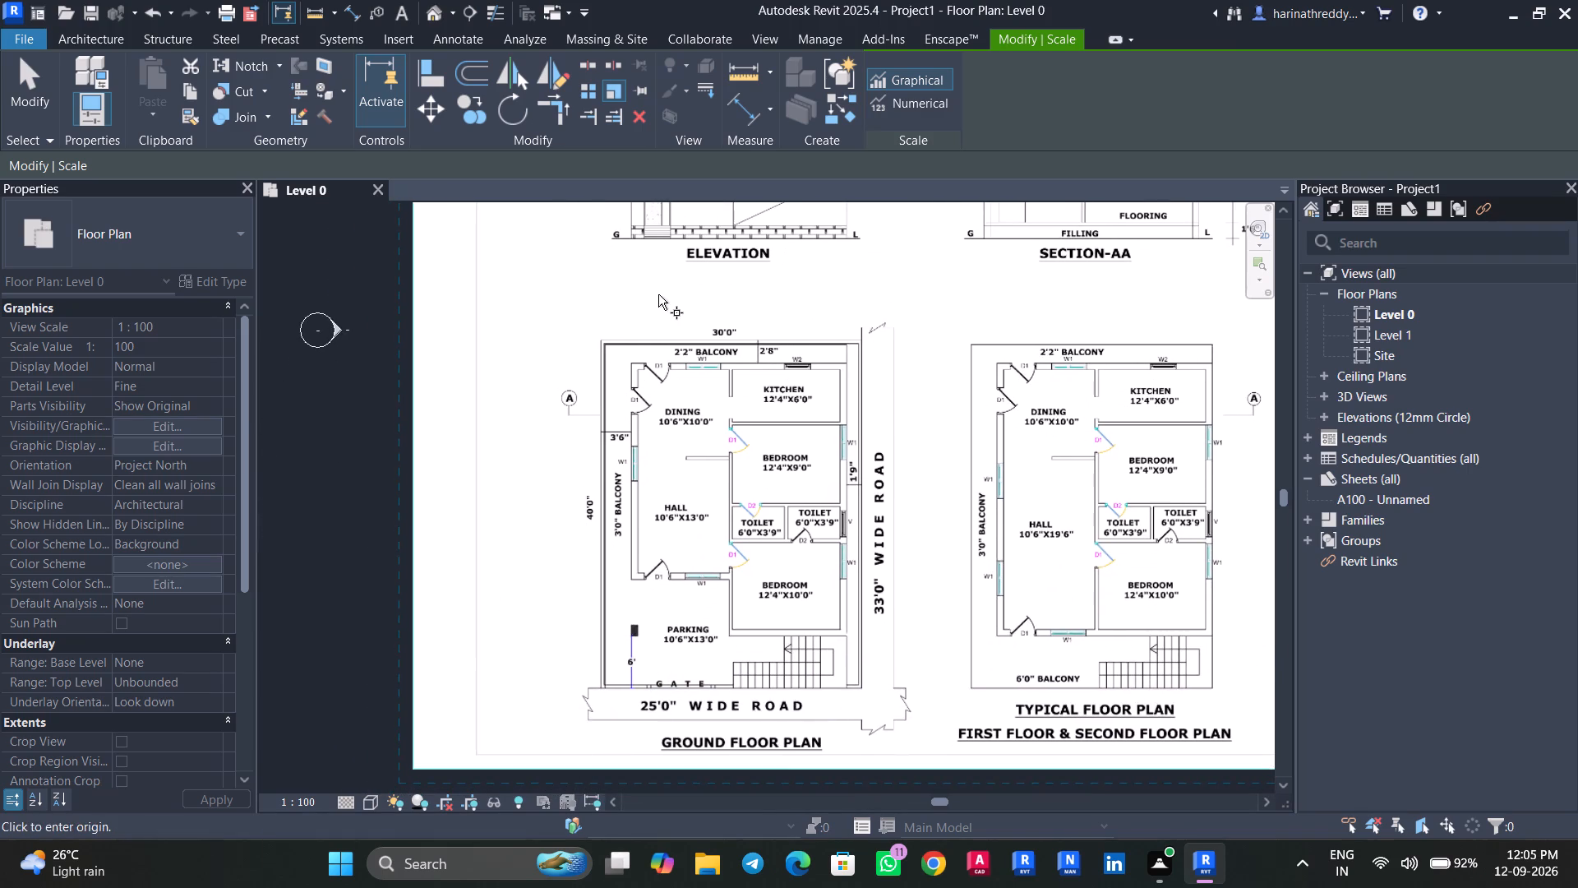
{"action": "scroll", "coordinate": [645, 345], "scroll_direction": "up", "scroll_amount": 7}
{"action": "scroll", "coordinate": [610, 368], "scroll_direction": "down", "scroll_amount": 1}
{"action": "scroll", "coordinate": [610, 368], "scroll_direction": "up", "scroll_amount": 2}
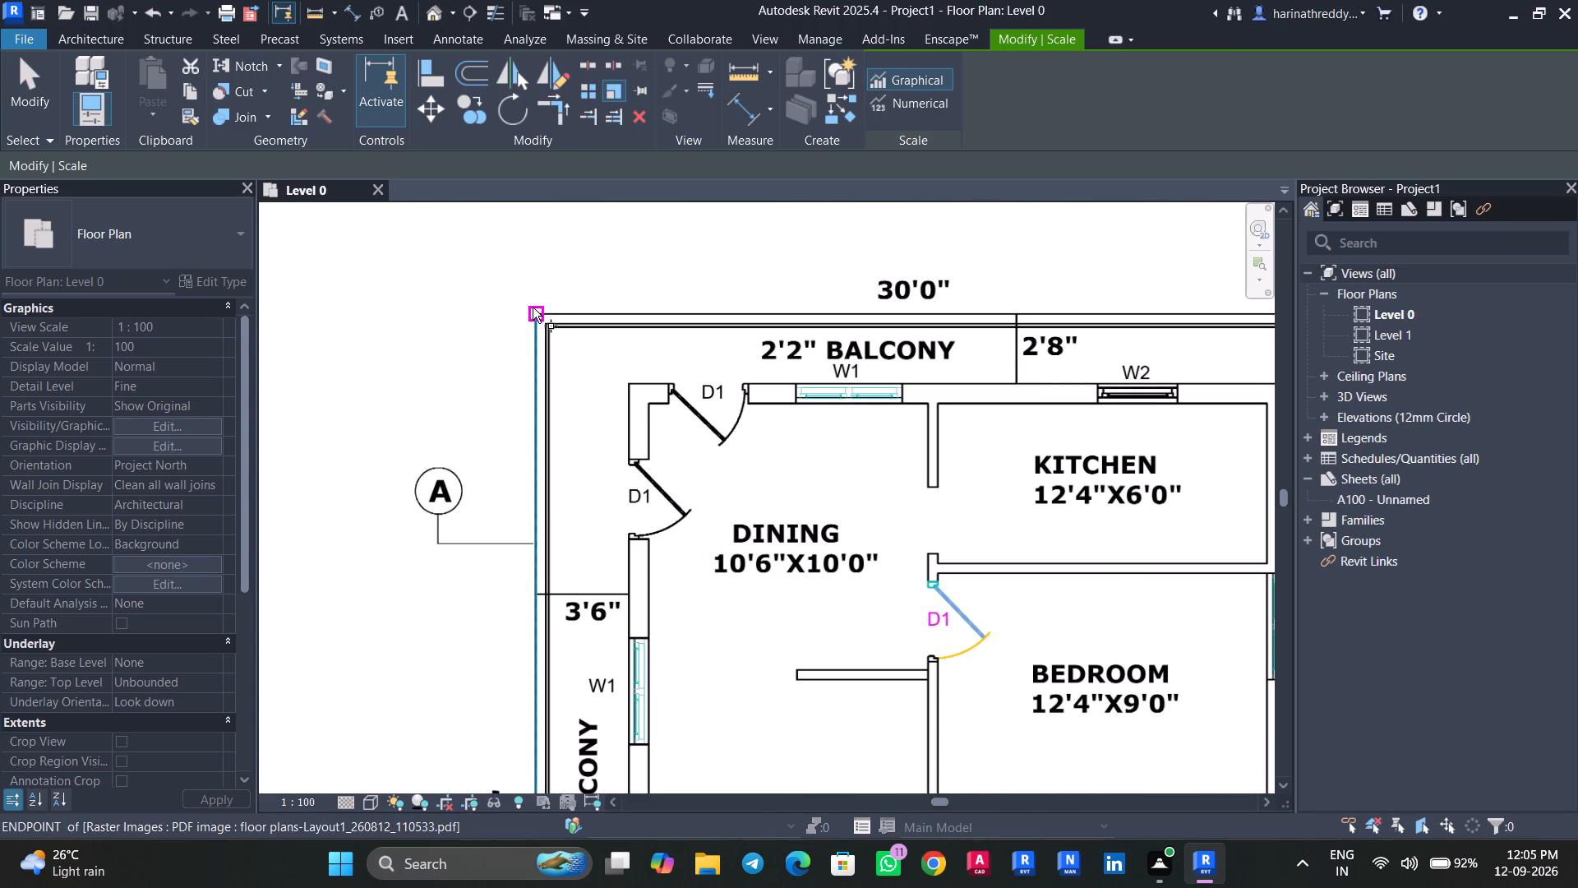
{"action": "left_click", "coordinate": [535, 315]}
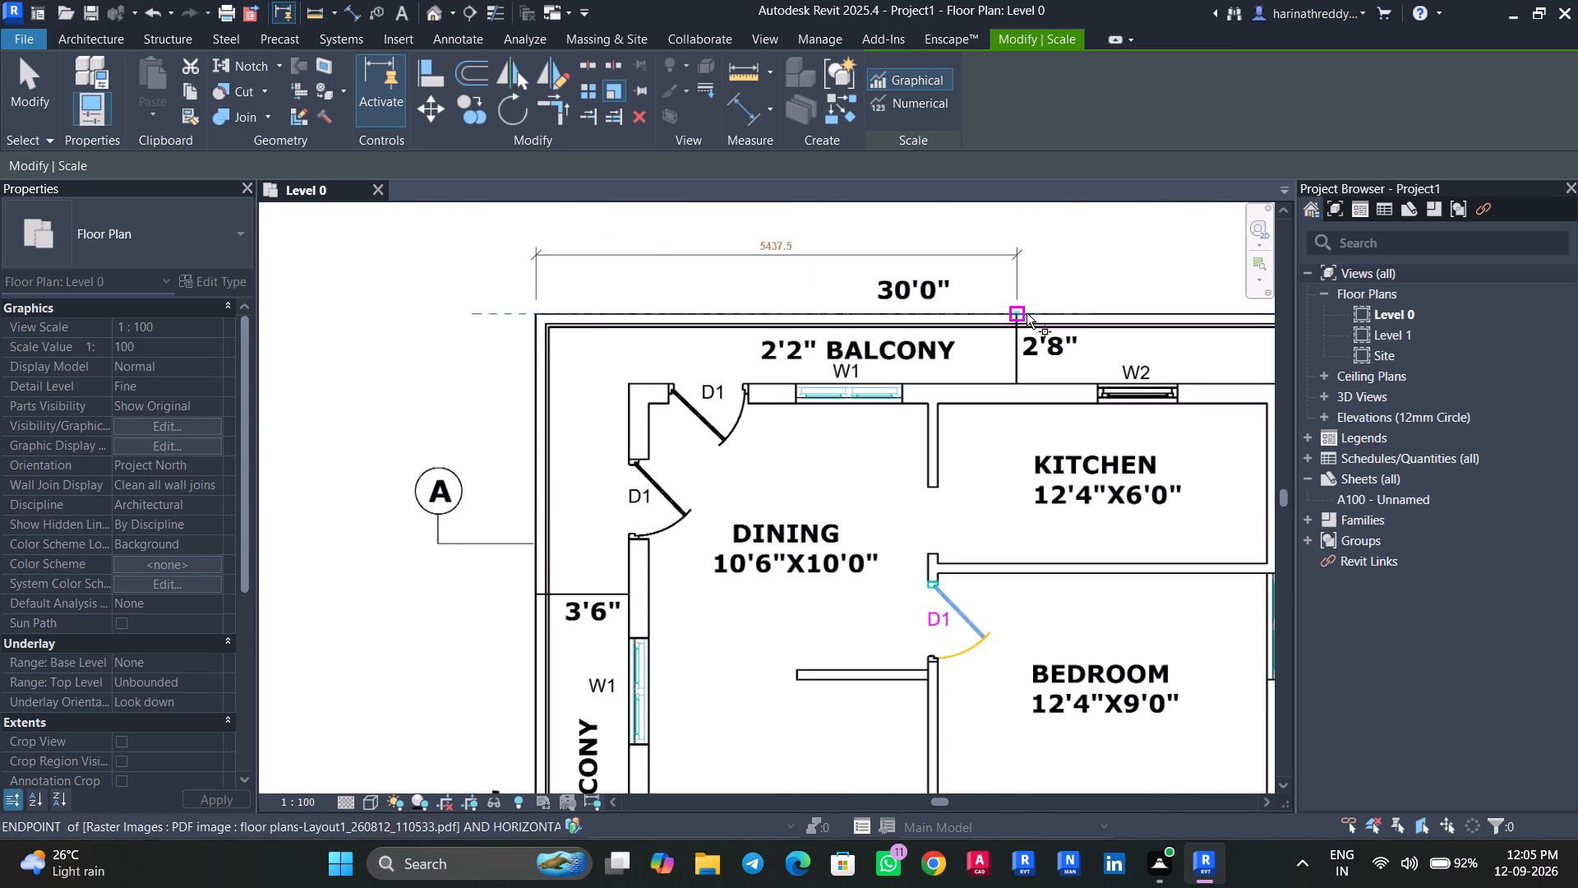
{"action": "middle_click_drag", "start_coordinate": [1030, 312], "coordinate": [417, 315]}
{"action": "scroll", "coordinate": [417, 315], "scroll_direction": "down", "scroll_amount": 3}
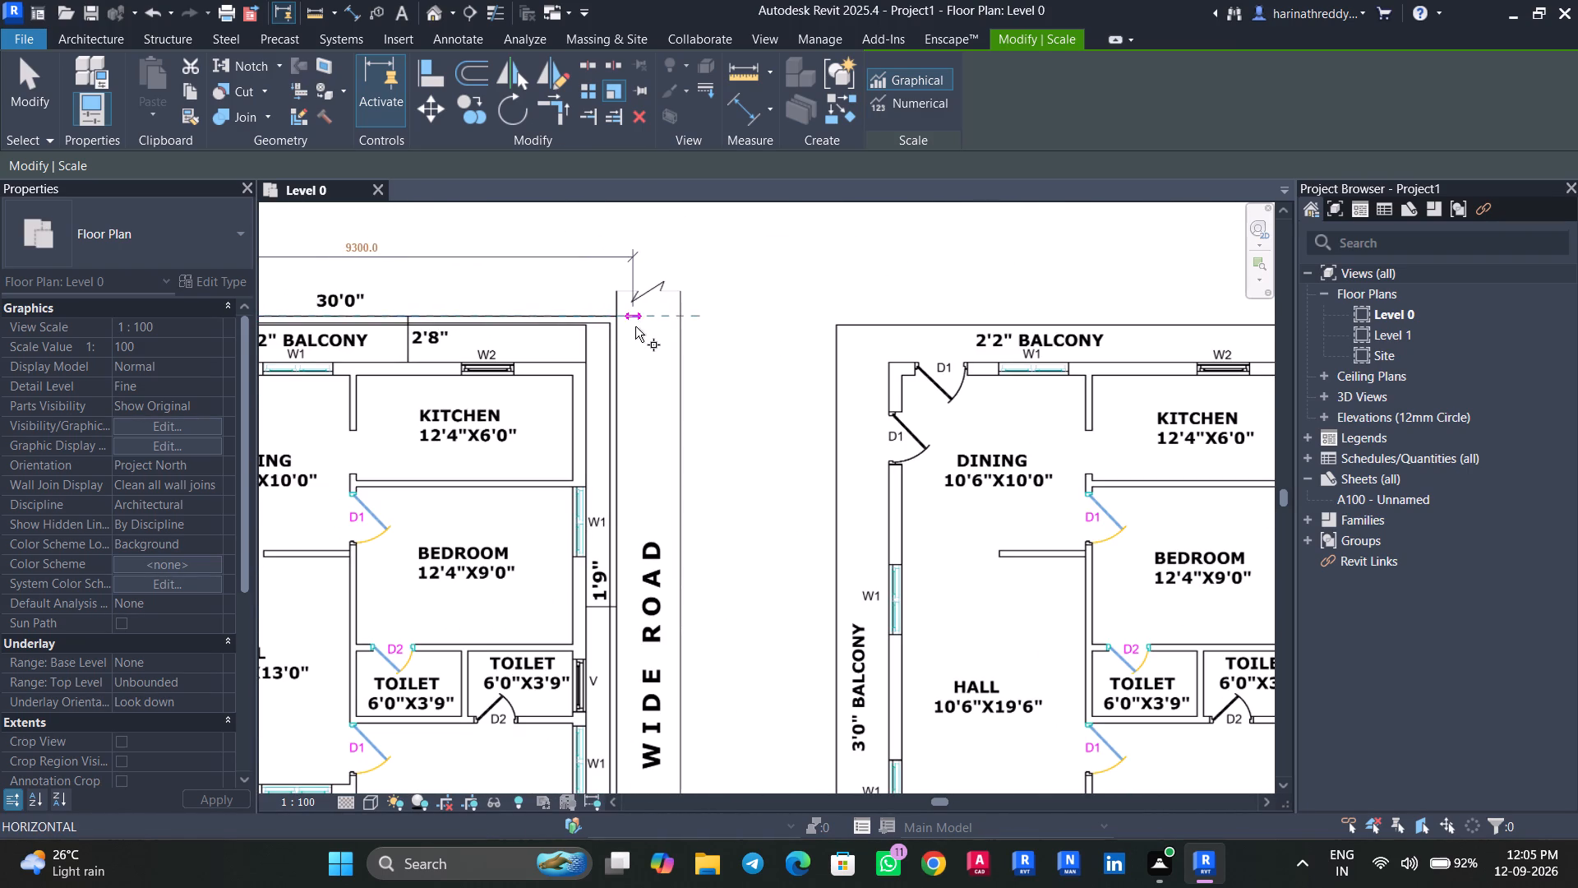
{"action": "left_click", "coordinate": [617, 315]}
{"action": "scroll", "coordinate": [617, 315], "scroll_direction": "down", "scroll_amount": 2}
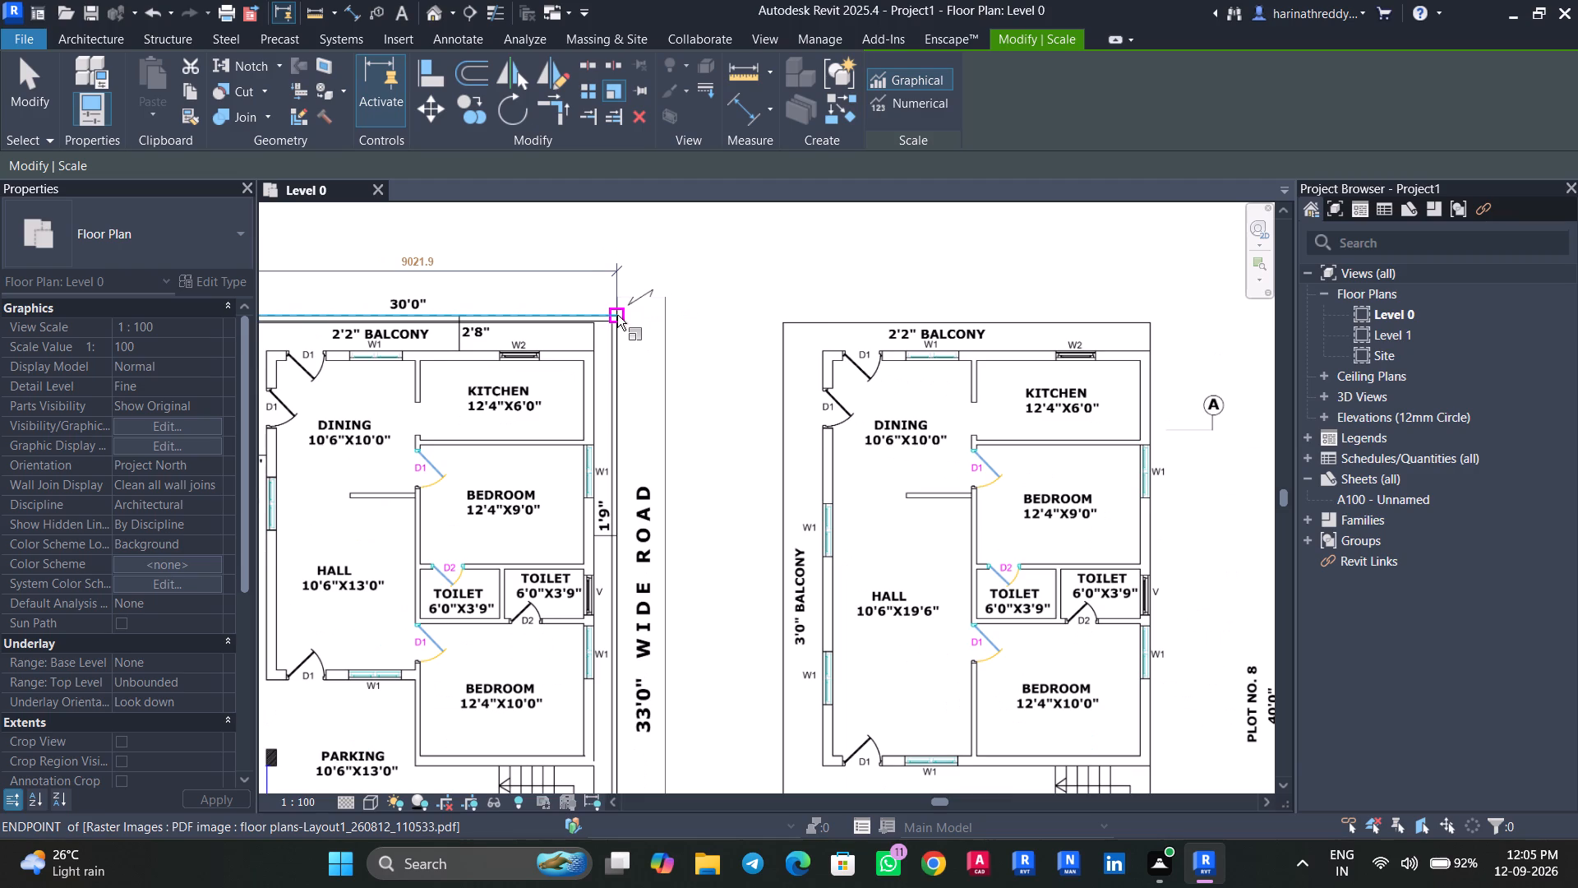
{"action": "middle_click_drag", "start_coordinate": [617, 315], "coordinate": [717, 274]}
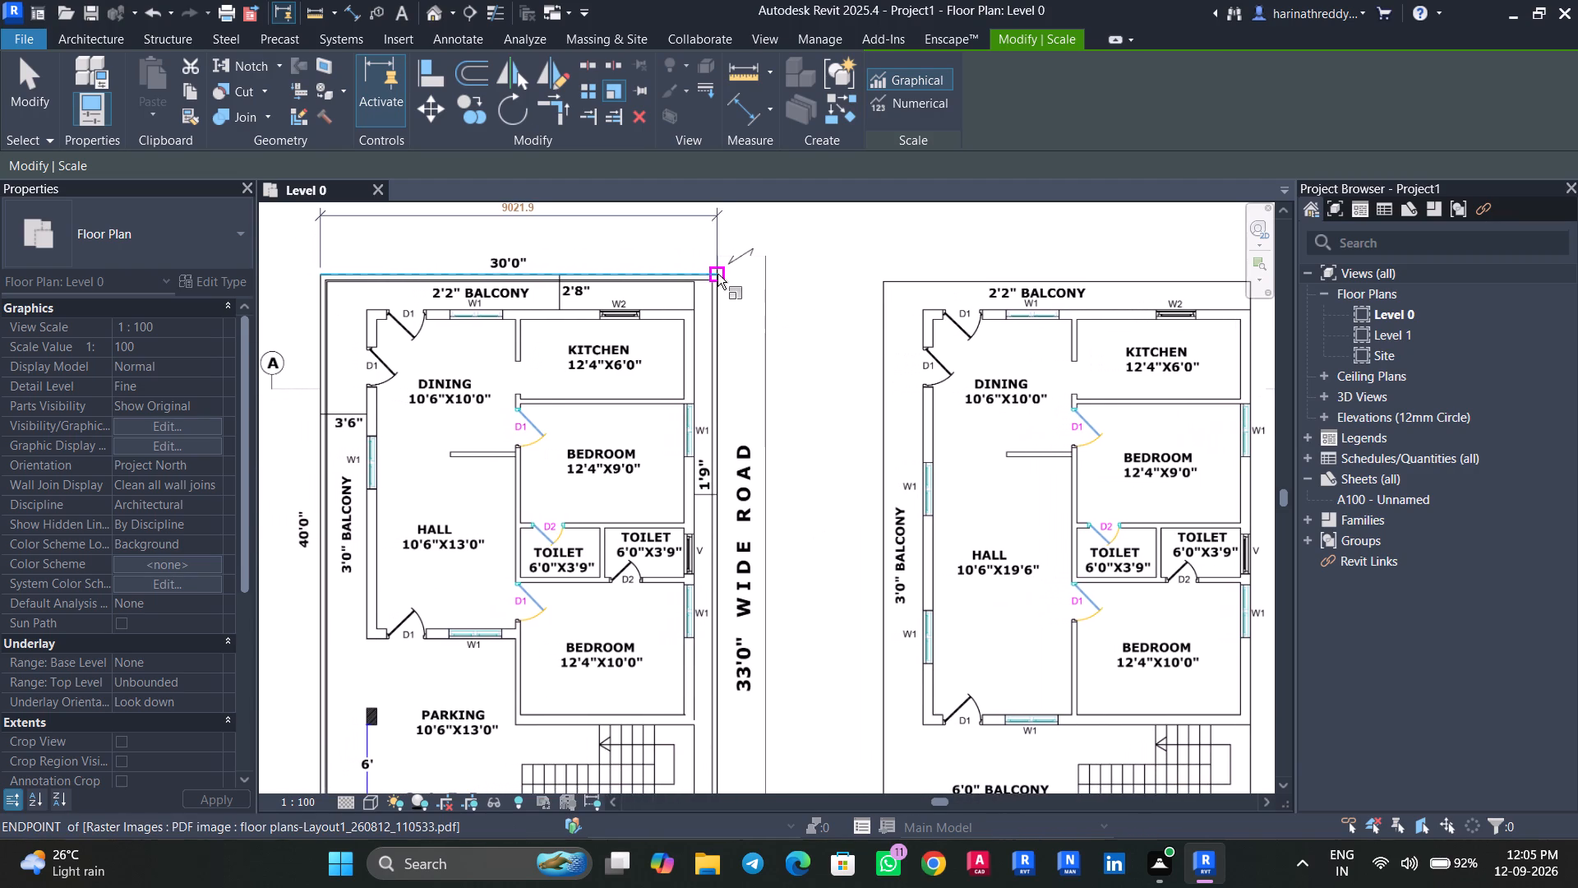
{"action": "type", "text": "30'"}
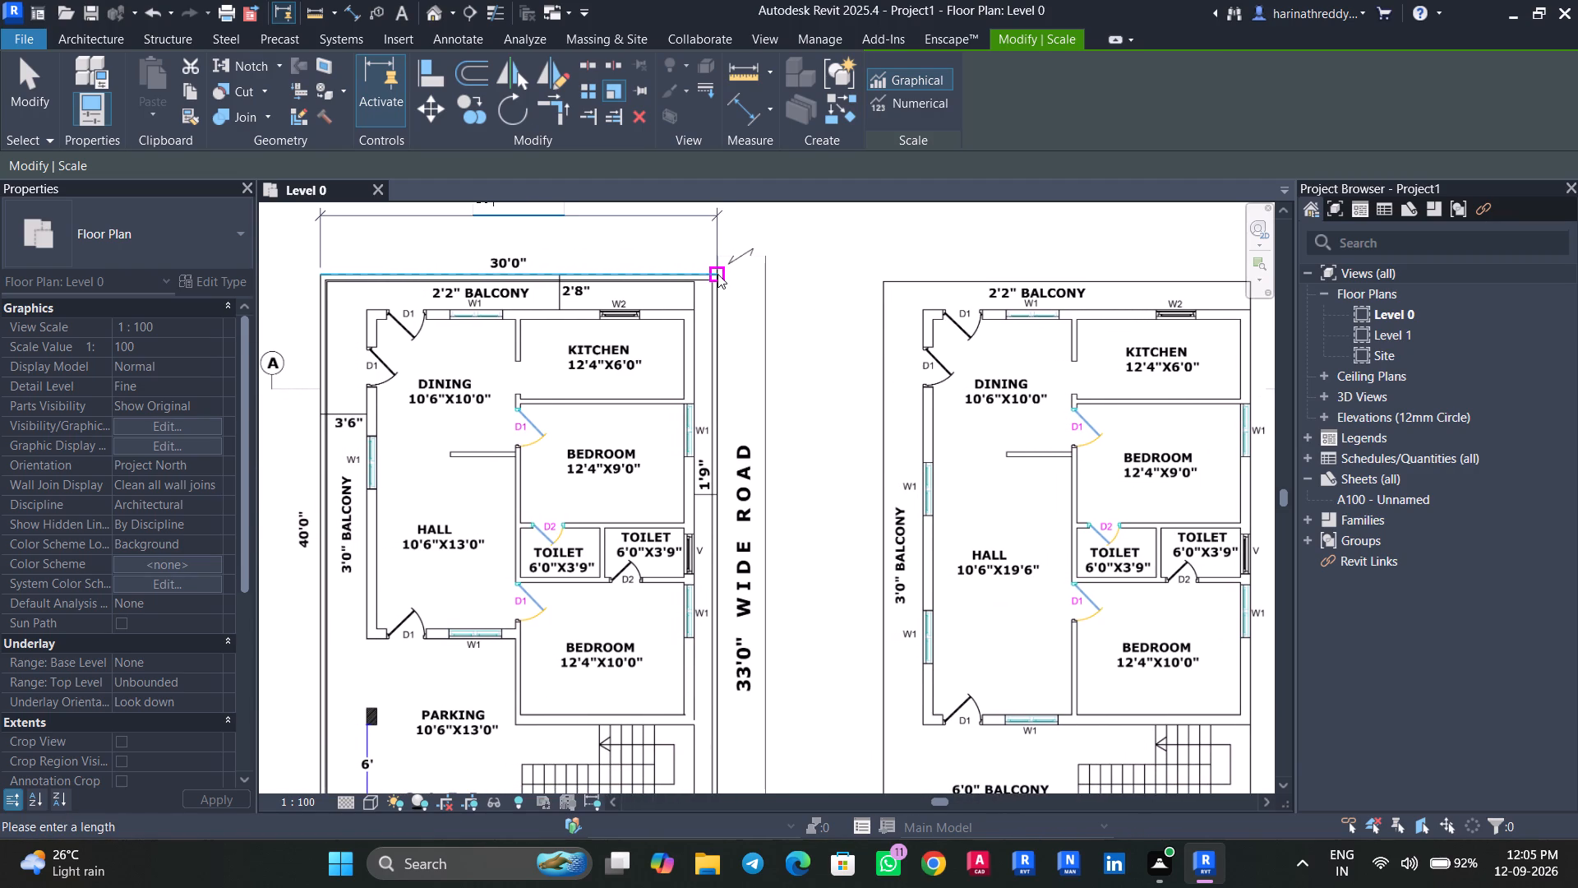
{"action": "key", "text": "Return"}
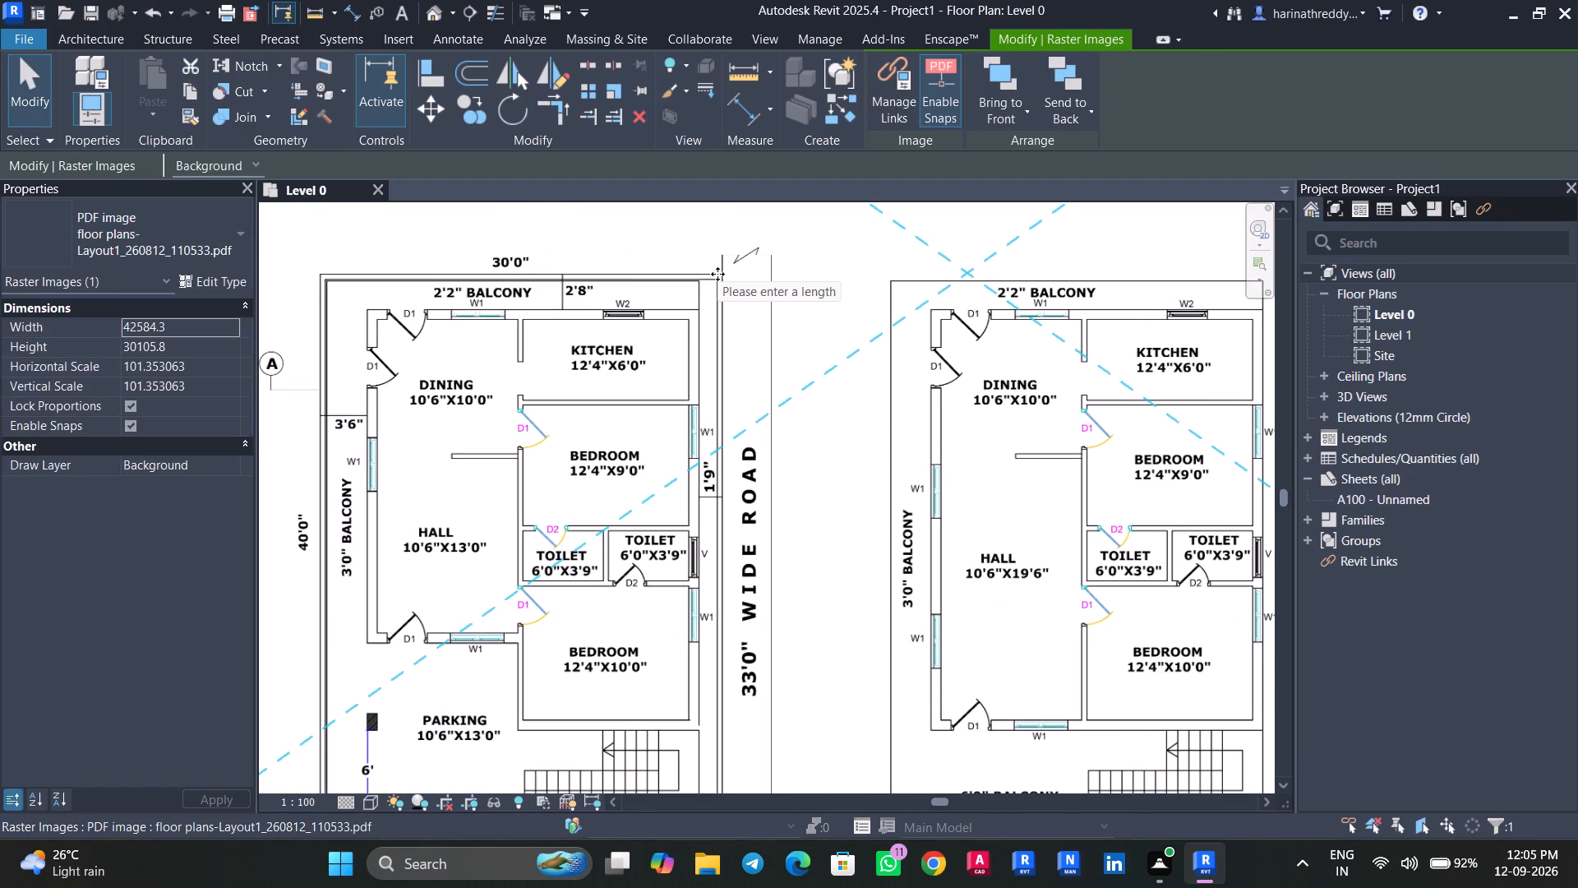
Set the project's length units to feet with 1 decimal place and the ' unit symbol.
{"action": "scroll", "coordinate": [717, 274], "scroll_direction": "down", "scroll_amount": 3}
{"action": "scroll", "coordinate": [717, 275], "scroll_direction": "up", "scroll_amount": 2}
{"action": "scroll", "coordinate": [717, 275], "scroll_direction": "down", "scroll_amount": 1}
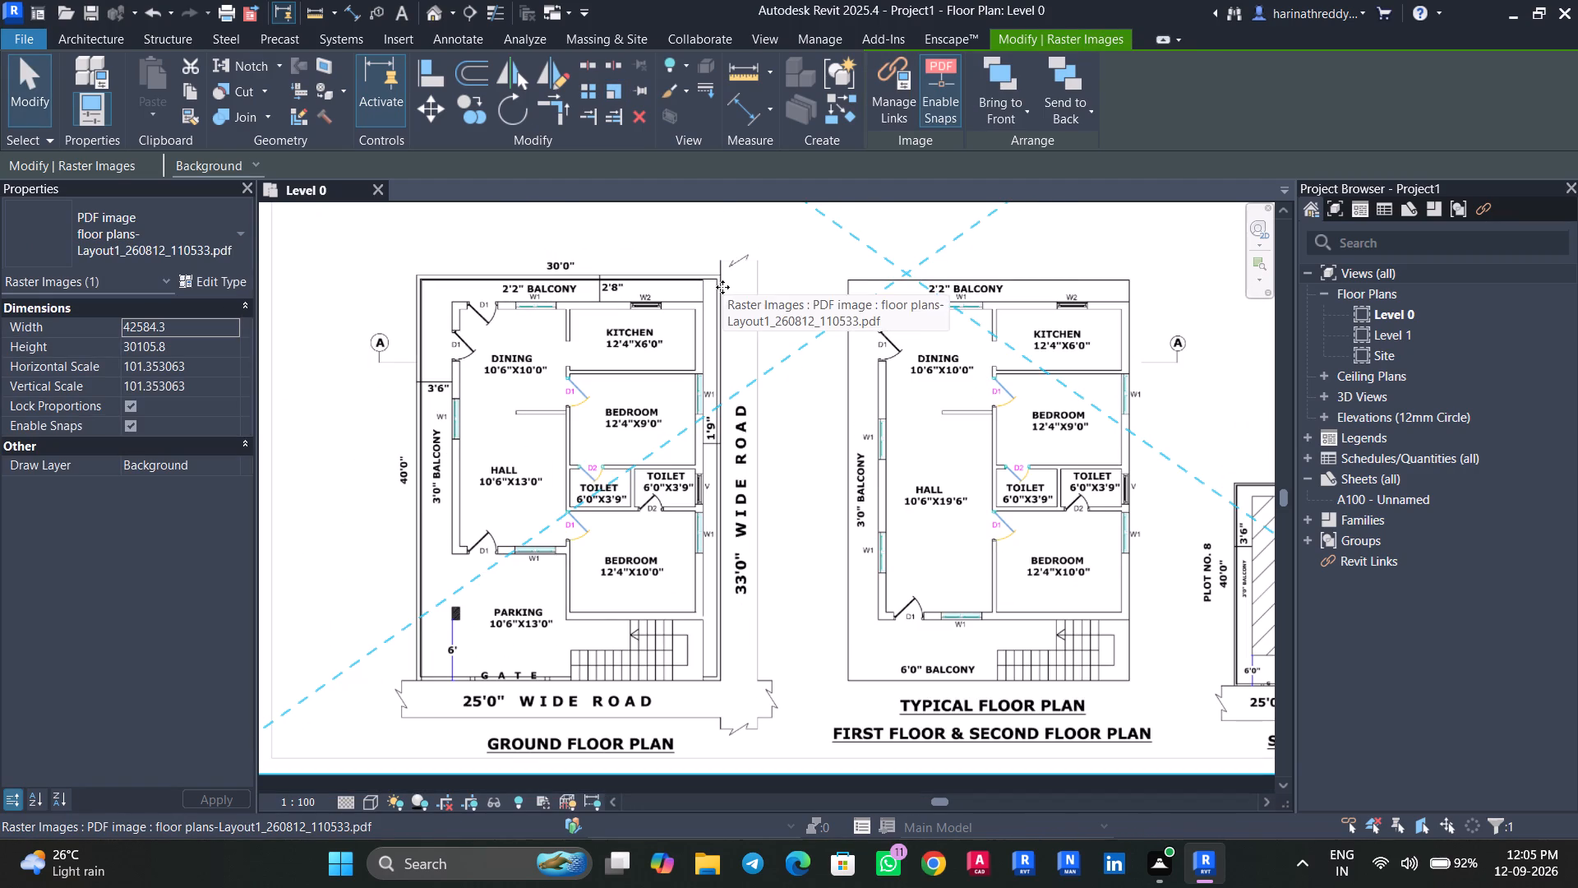
{"action": "type", "text": "un"}
{"action": "key", "text": "Return"}
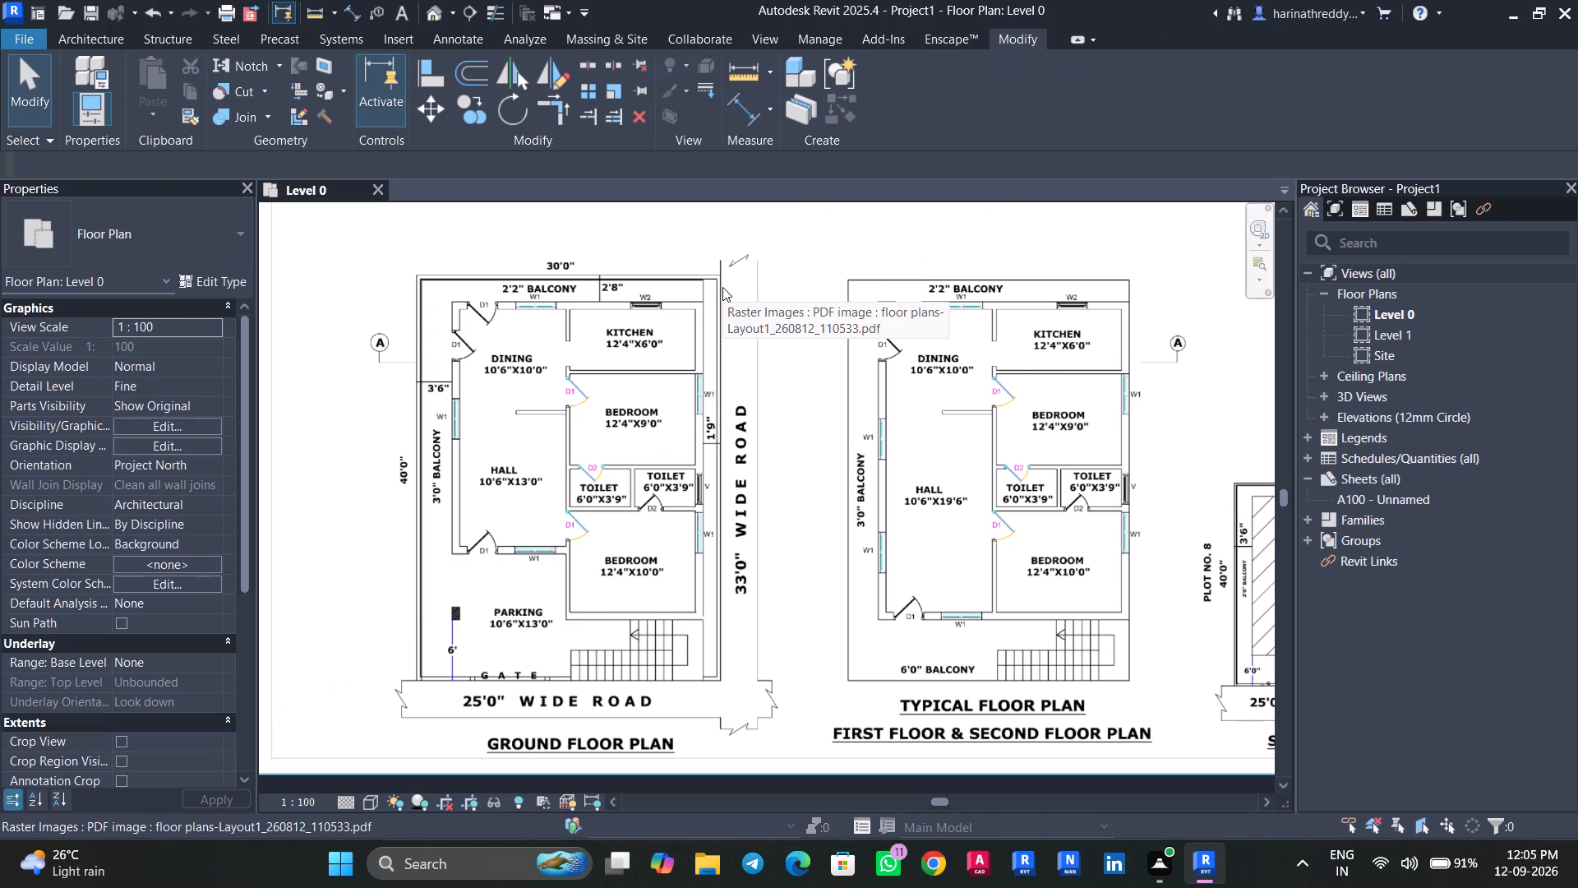
{"action": "type", "text": "un"}
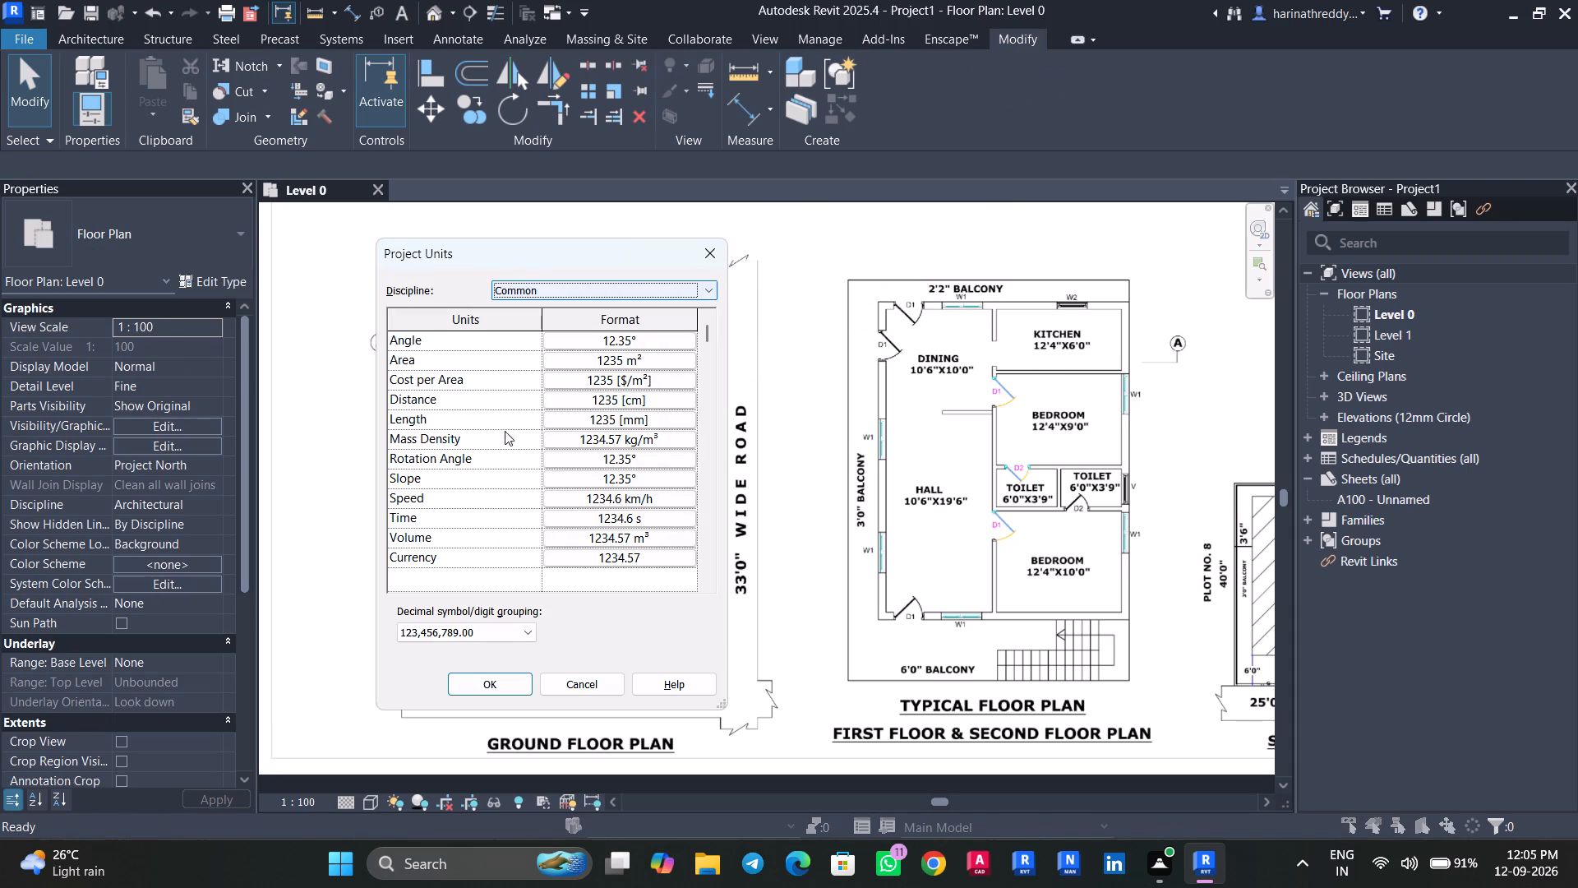
{"action": "left_click", "coordinate": [644, 422]}
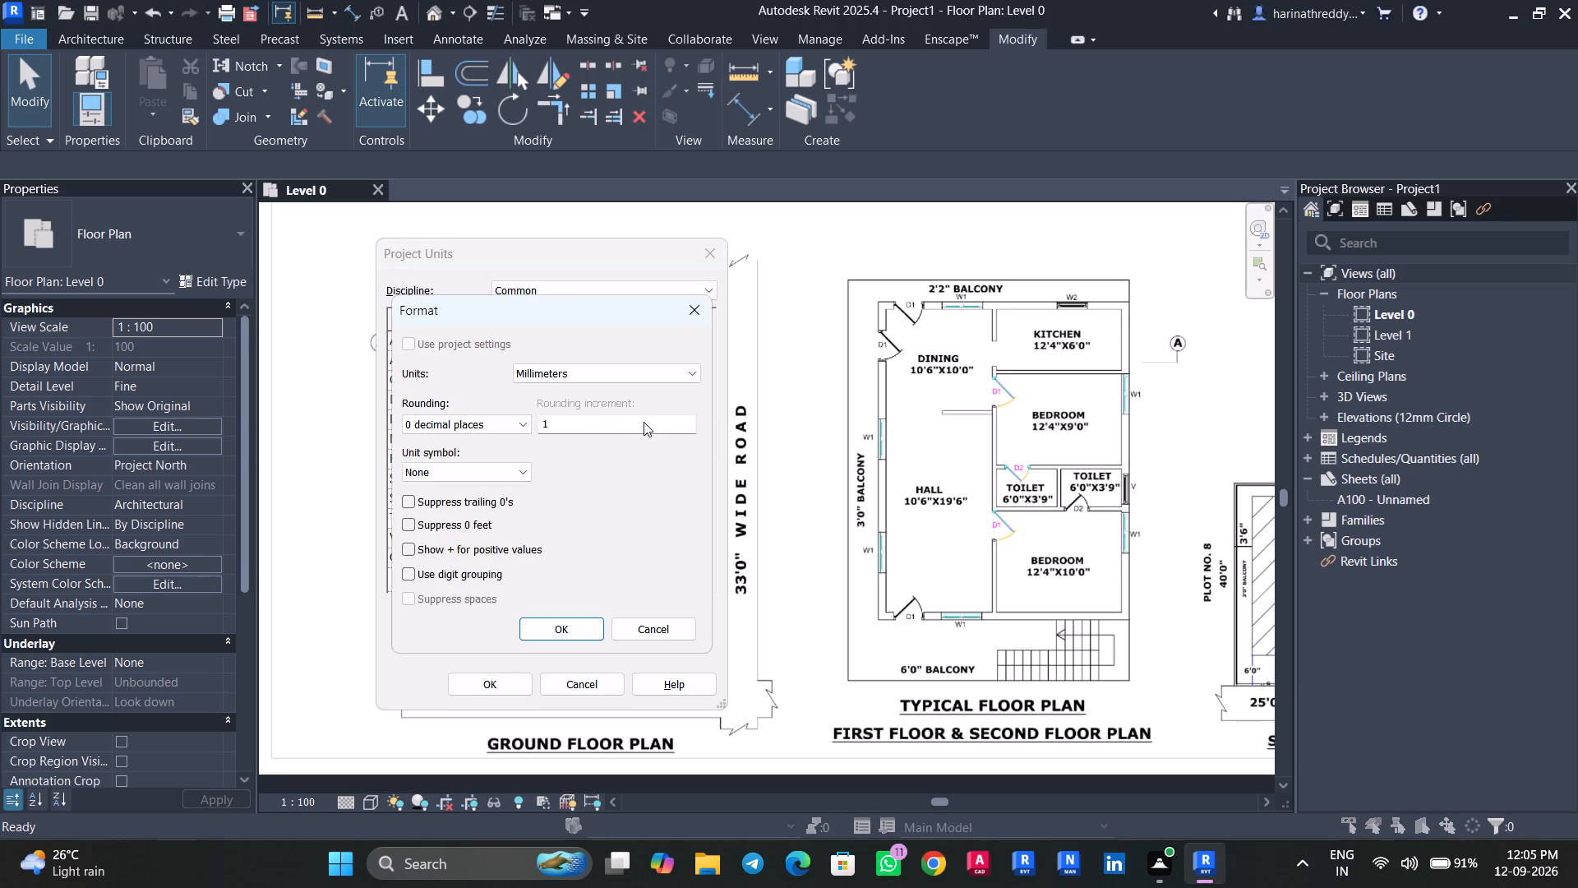
{"action": "left_click", "coordinate": [587, 364]}
{"action": "left_click", "coordinate": [578, 414]}
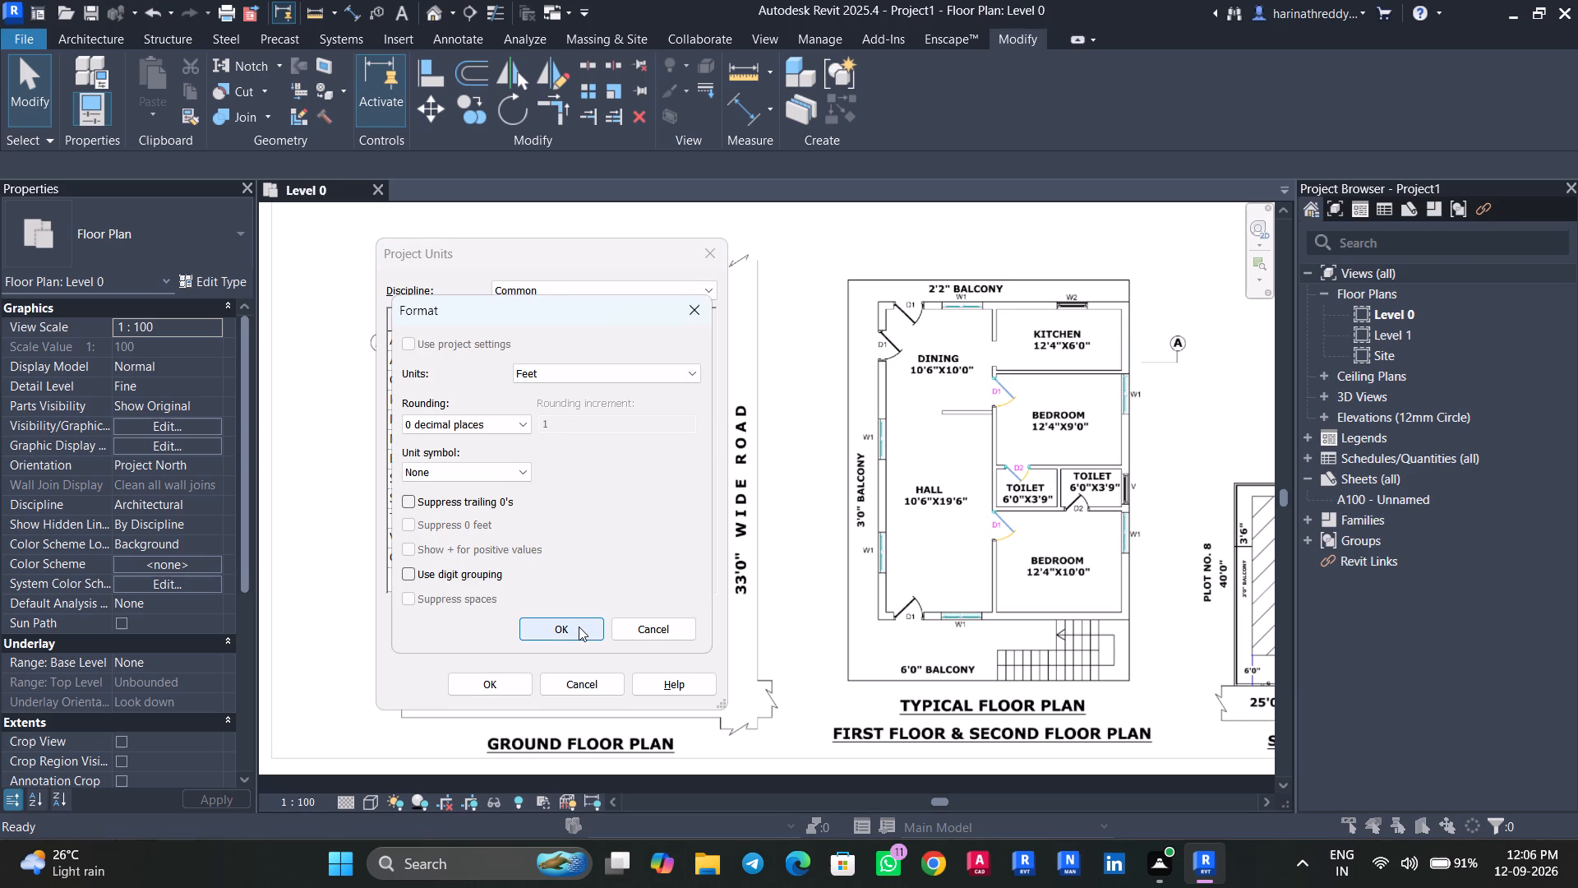
{"action": "left_click", "coordinate": [481, 427]}
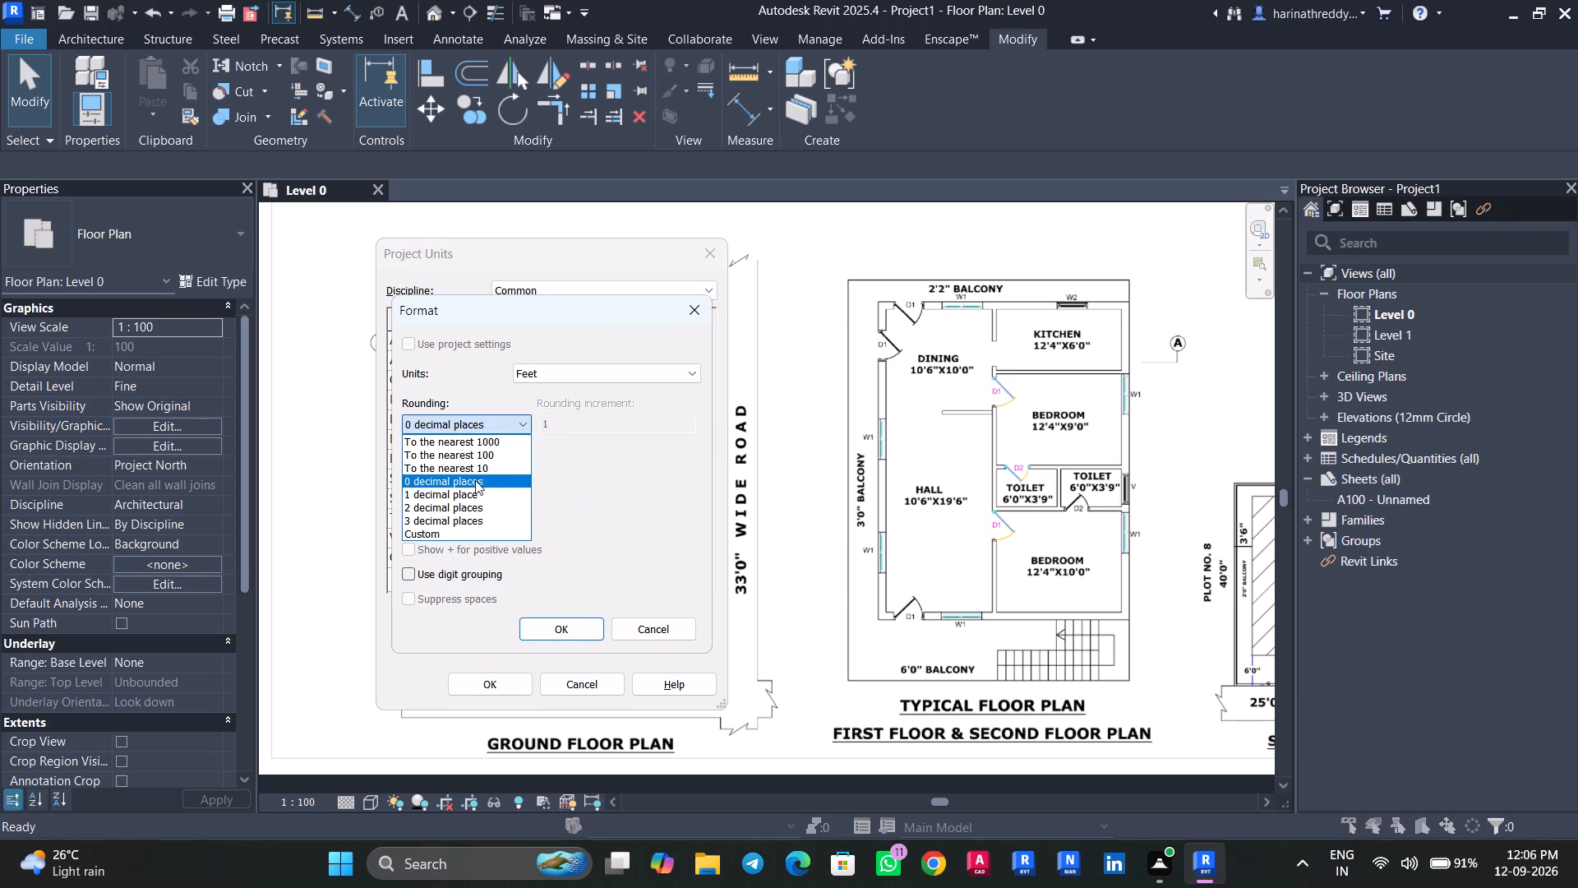
{"action": "left_click", "coordinate": [475, 490]}
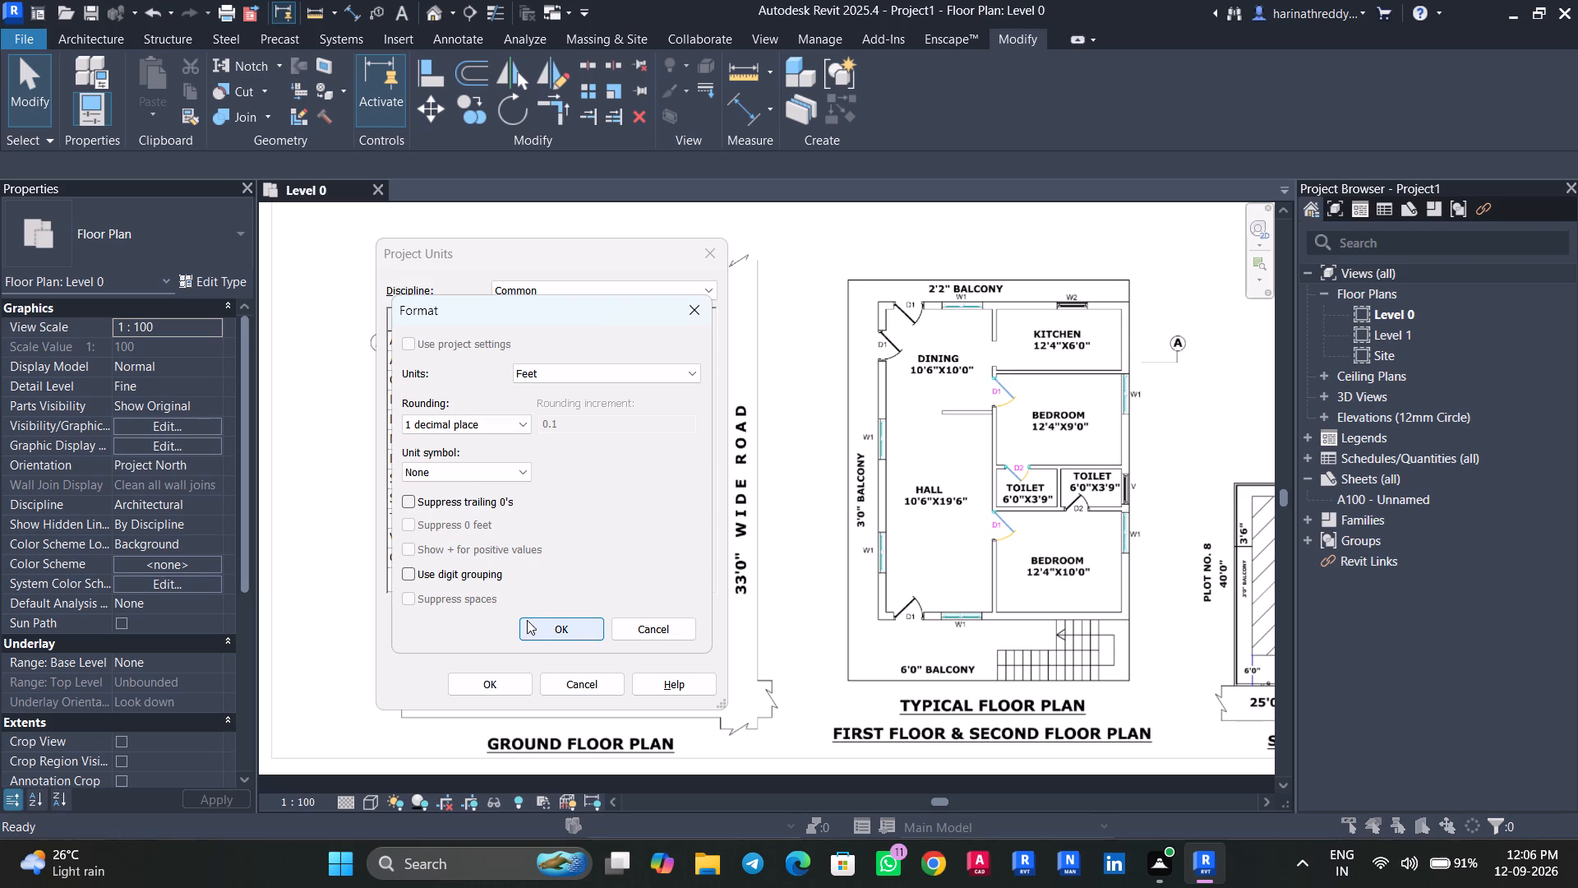
{"action": "left_click", "coordinate": [513, 479]}
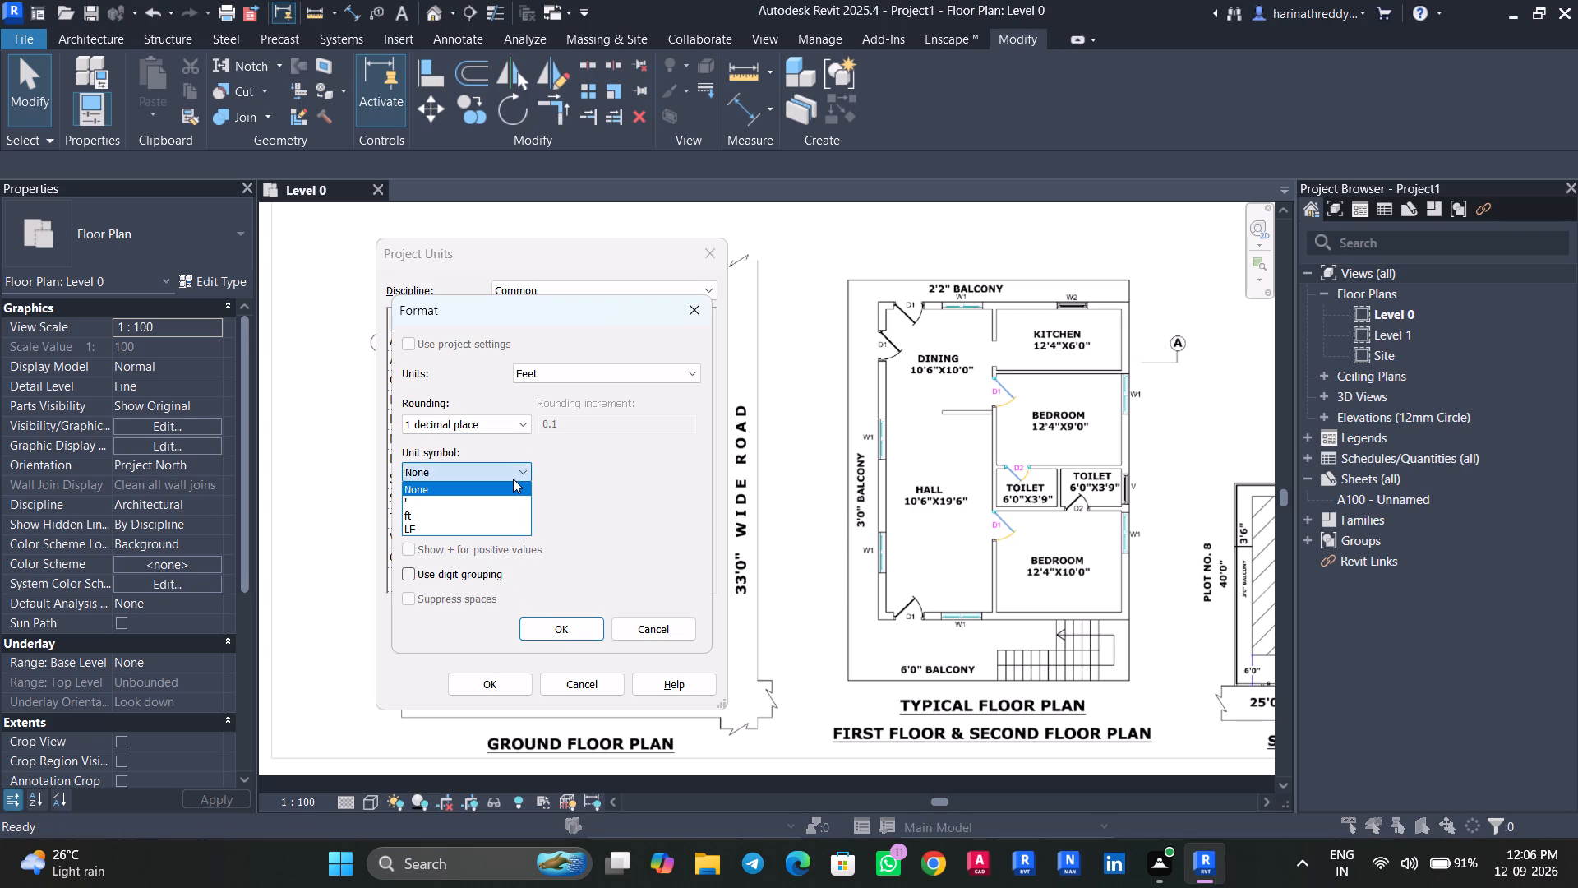
{"action": "left_click", "coordinate": [506, 513]}
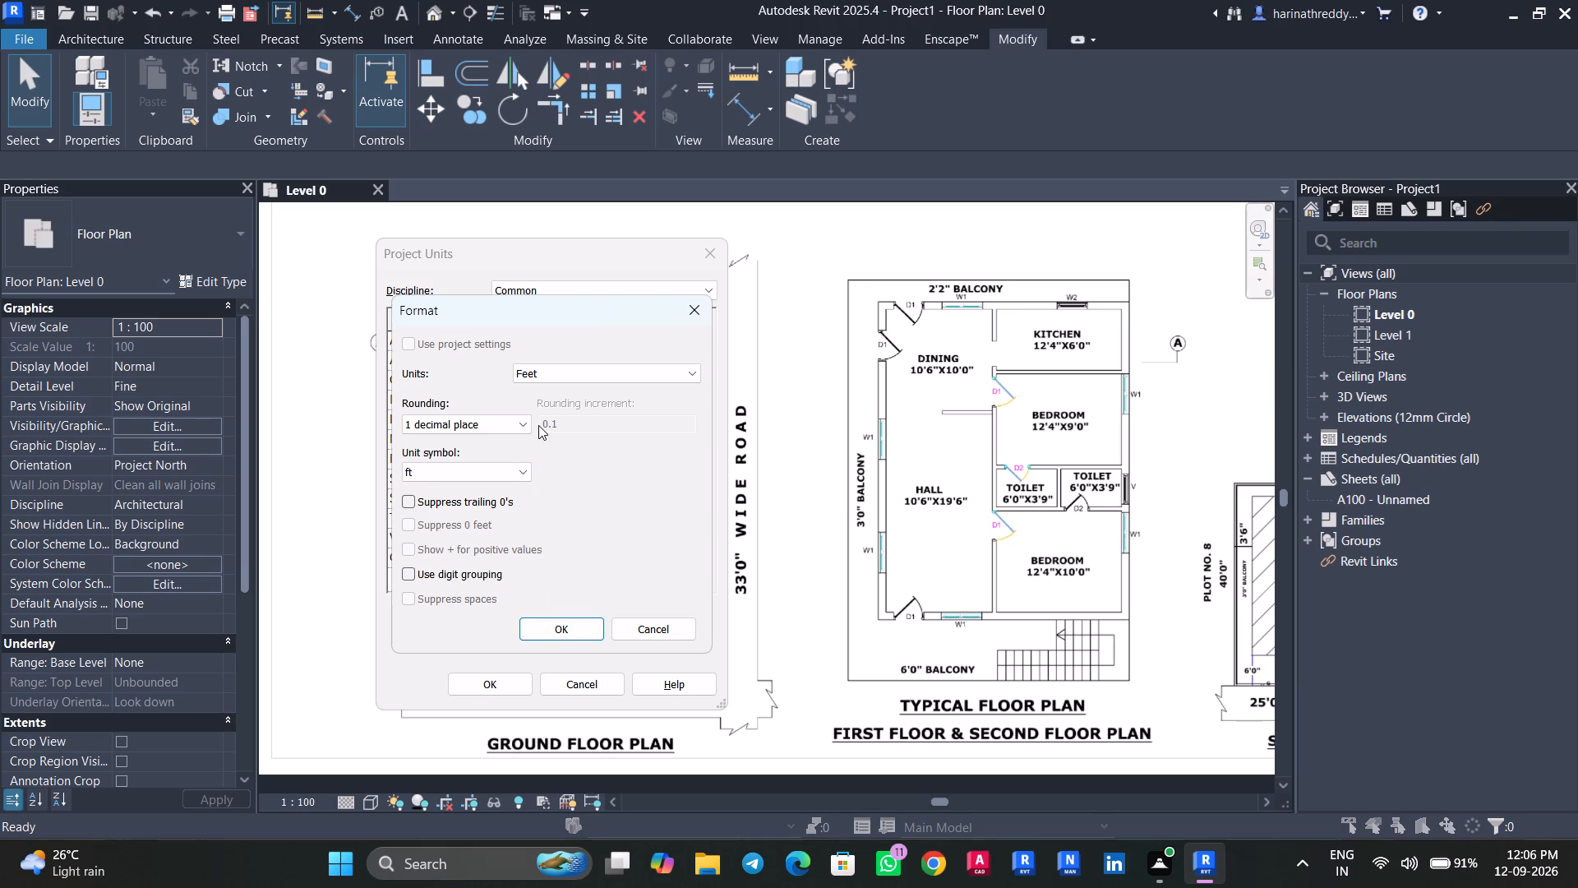
{"action": "left_click", "coordinate": [516, 482]}
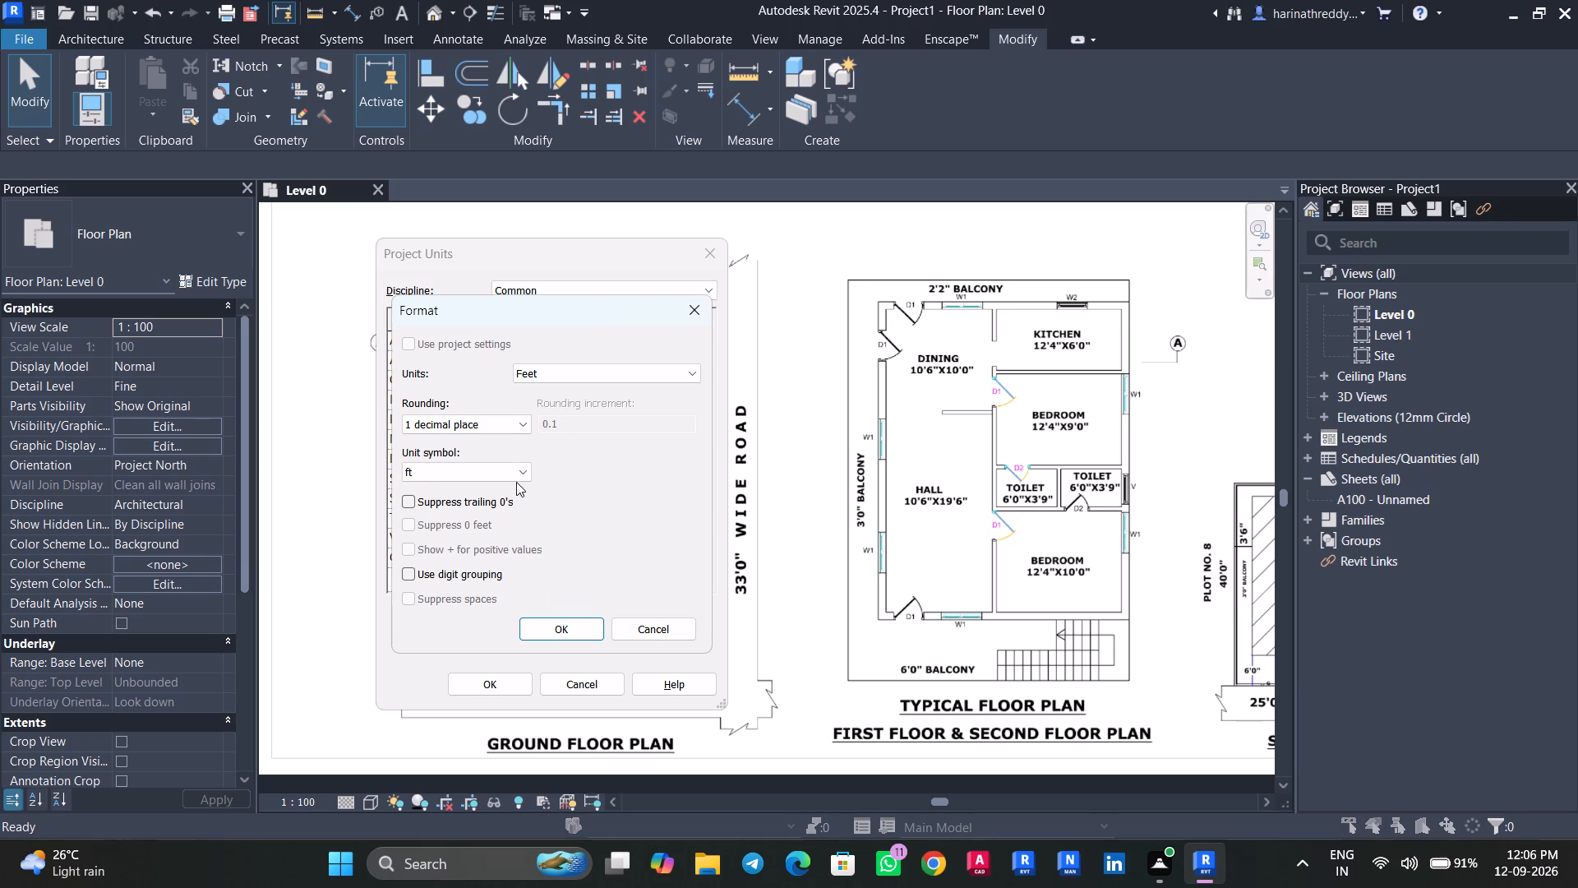
{"action": "left_click", "coordinate": [518, 469]}
{"action": "left_click", "coordinate": [491, 508]}
{"action": "left_click", "coordinate": [552, 627]}
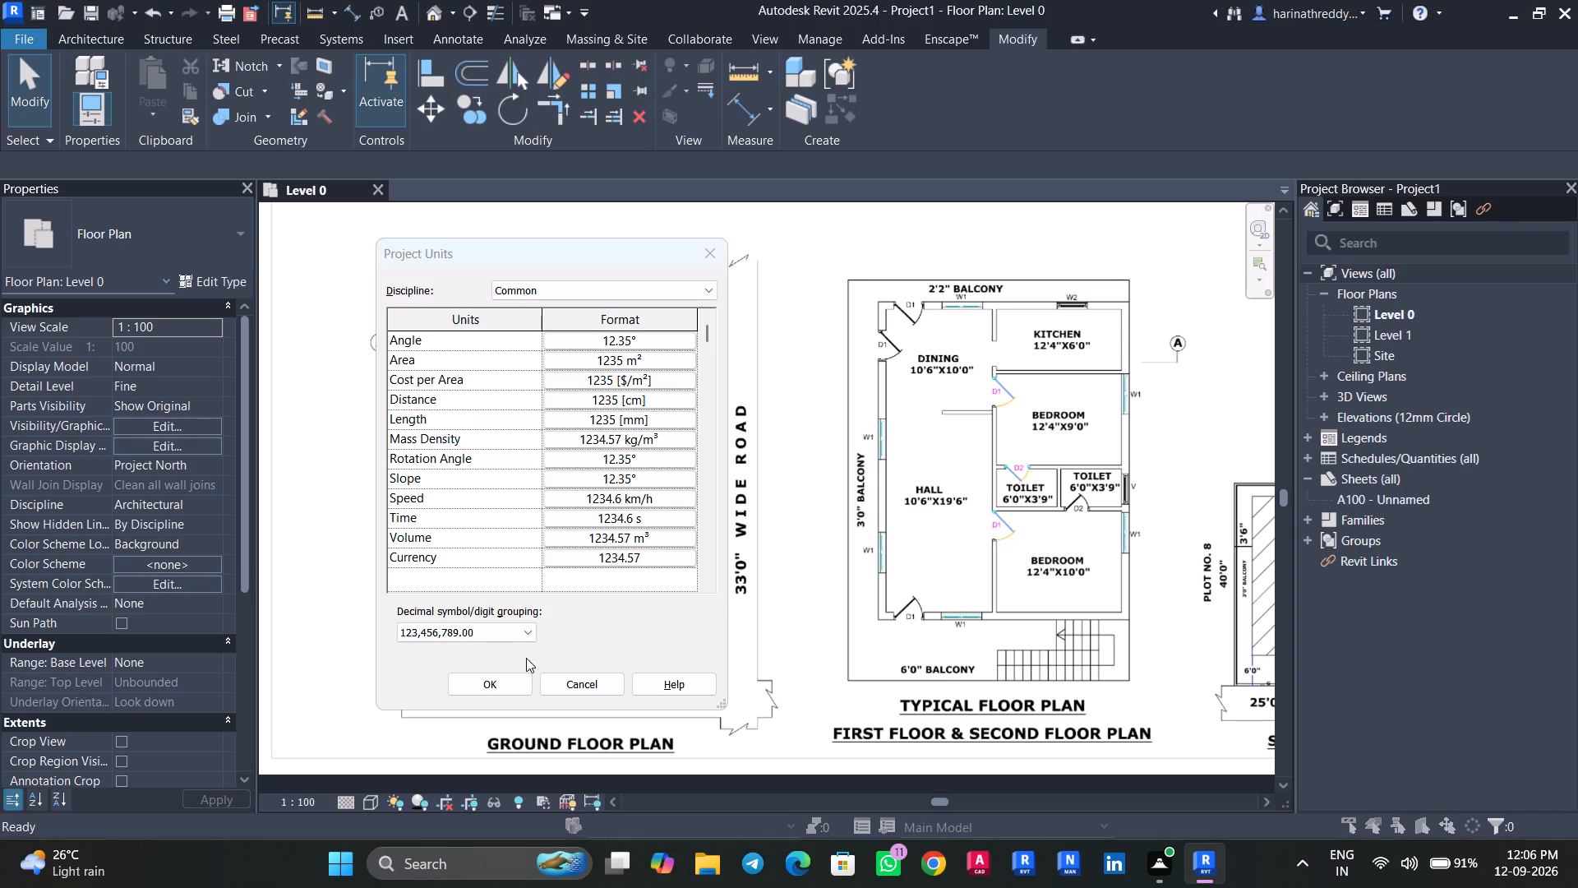
{"action": "left_click", "coordinate": [508, 676]}
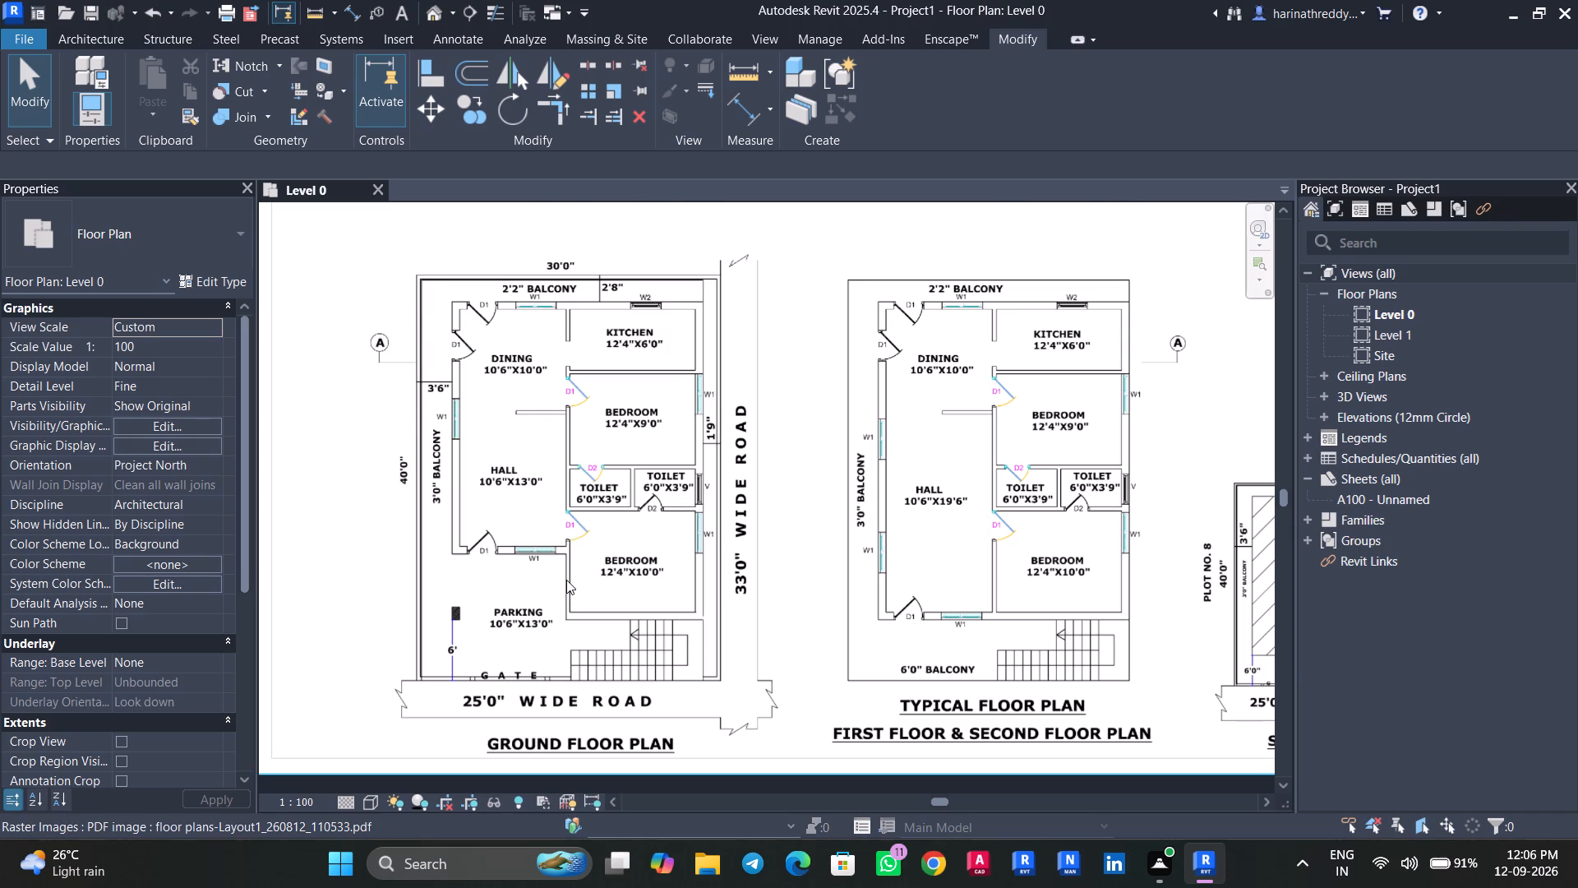
Scale the PDF graphically along the ground floor plan's west boundary, from its upper corner to its lower corner, setting that length to 40'.
{"action": "scroll", "coordinate": [566, 580], "scroll_direction": "down", "scroll_amount": 1}
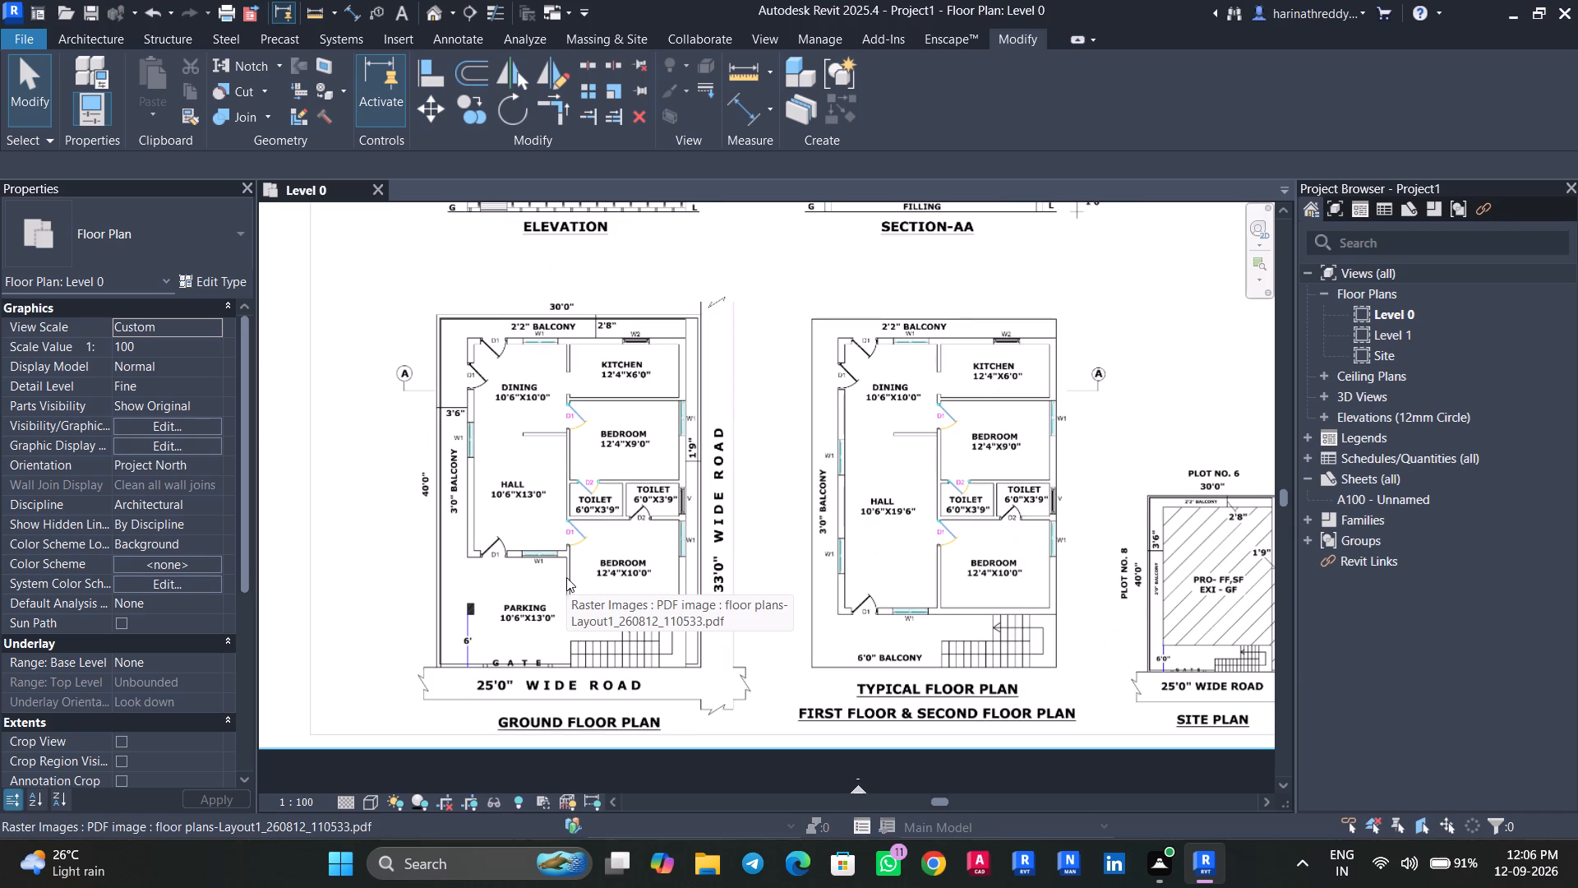
{"action": "left_click", "coordinate": [570, 416]}
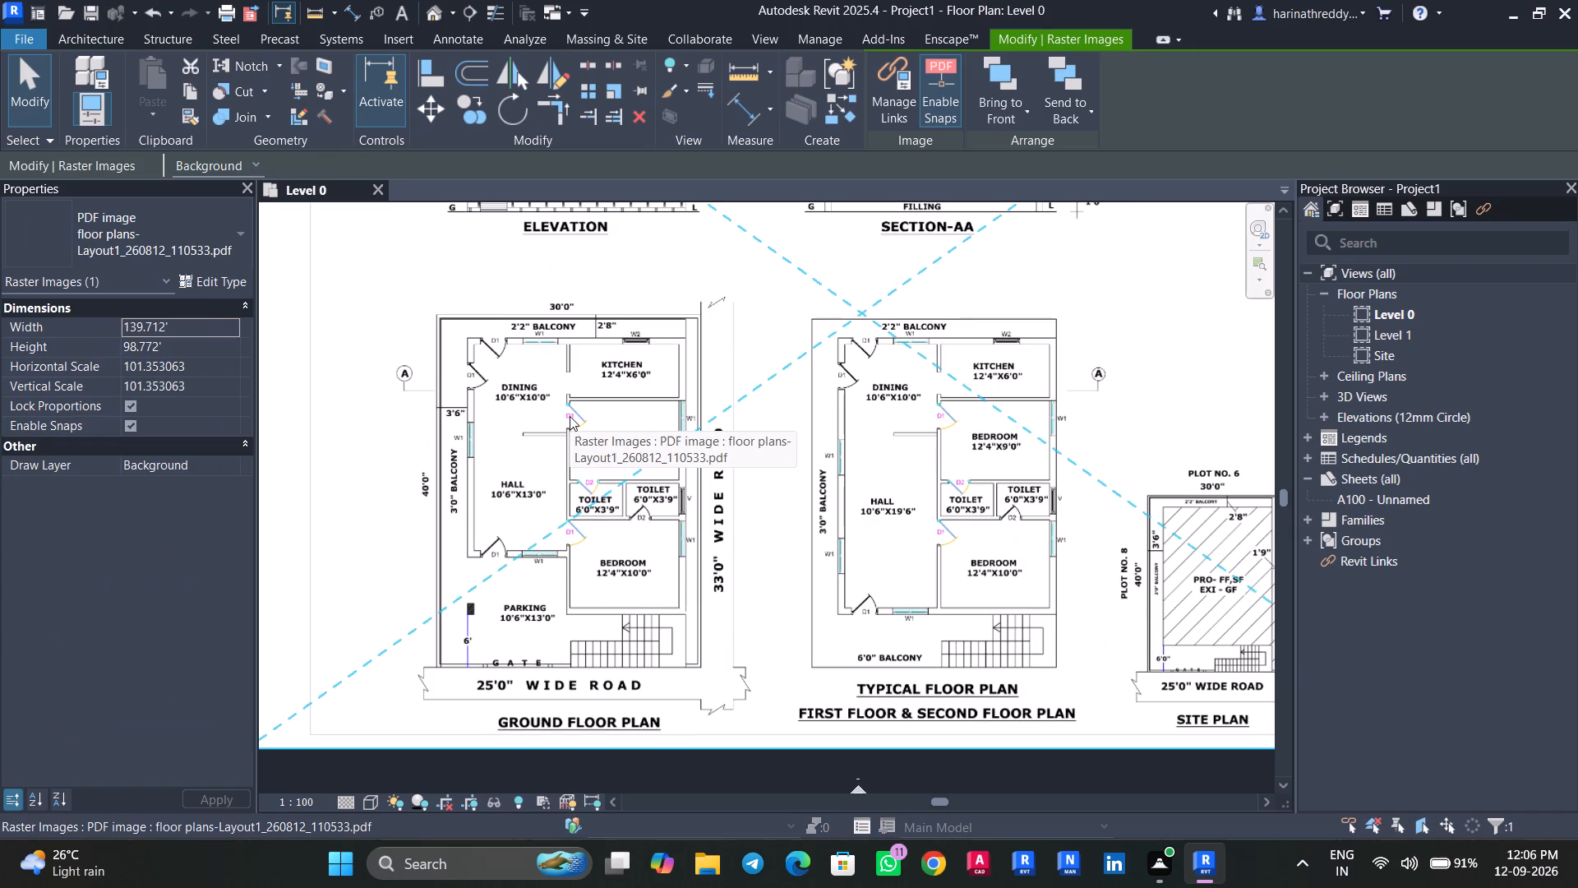
{"action": "left_click", "coordinate": [611, 92]}
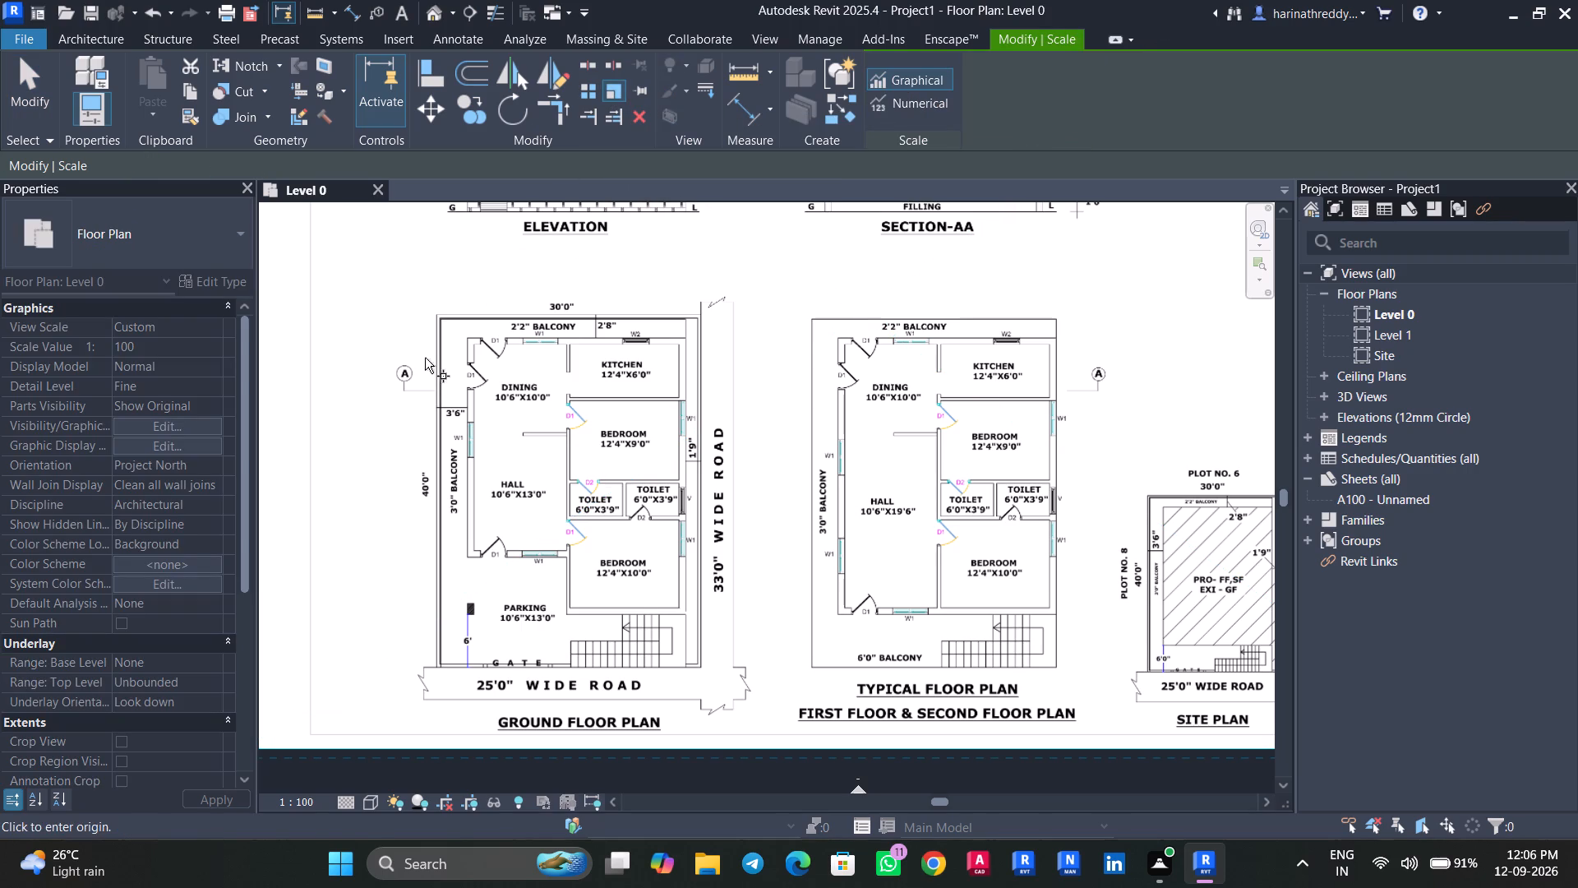
{"action": "scroll", "coordinate": [436, 319], "scroll_direction": "up", "scroll_amount": 2}
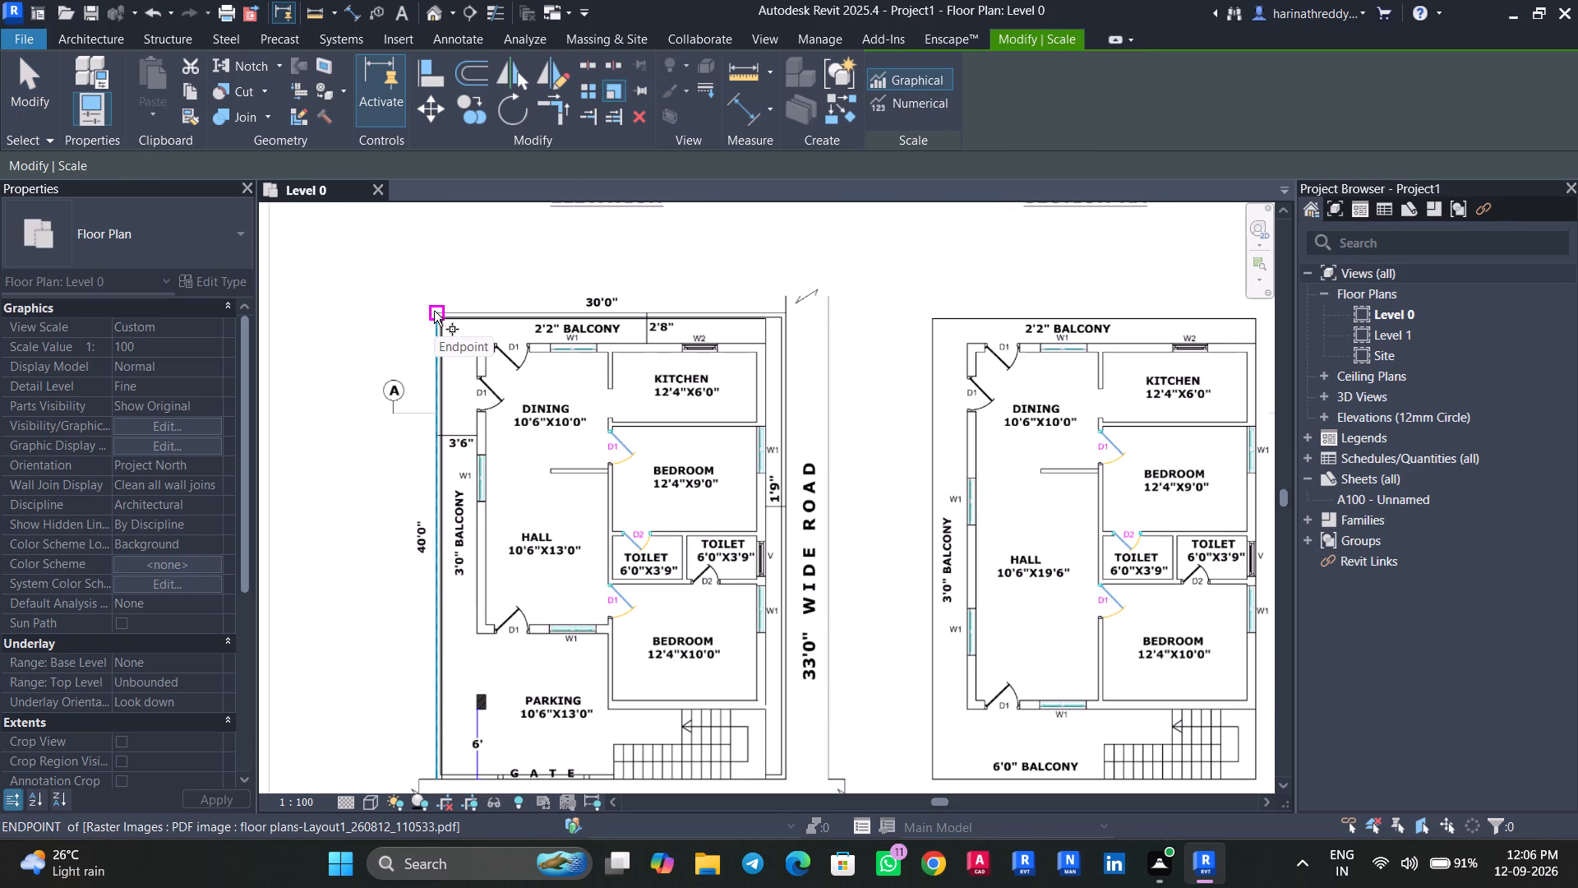
{"action": "left_click", "coordinate": [434, 311]}
{"action": "middle_click_drag", "start_coordinate": [444, 480], "coordinate": [475, 312]}
{"action": "scroll", "coordinate": [475, 312], "scroll_direction": "up", "scroll_amount": 1}
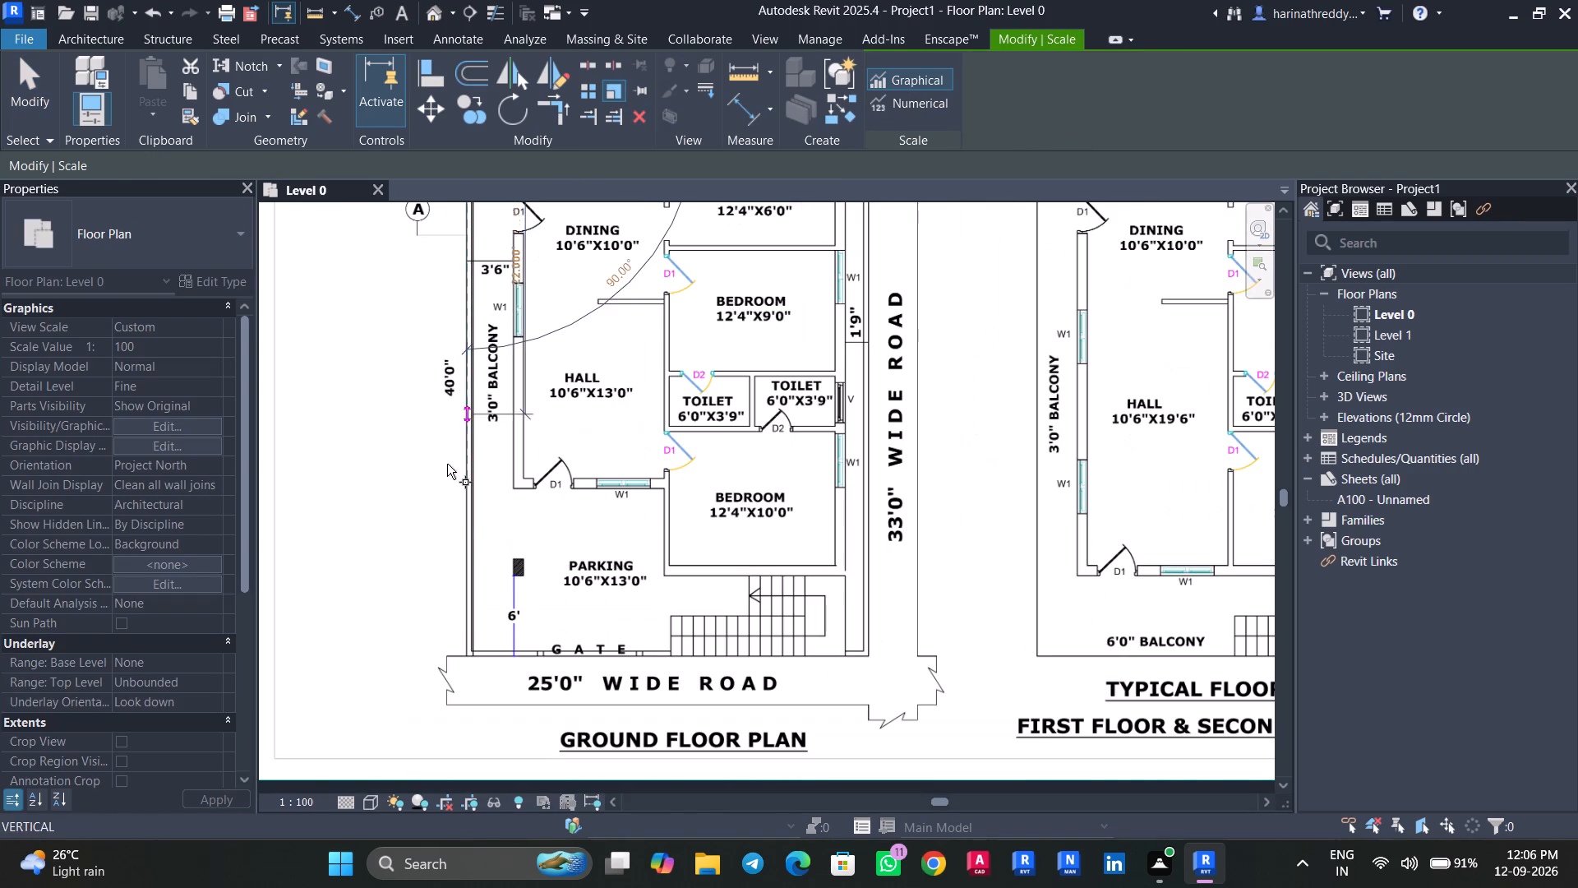
{"action": "left_click", "coordinate": [465, 659]}
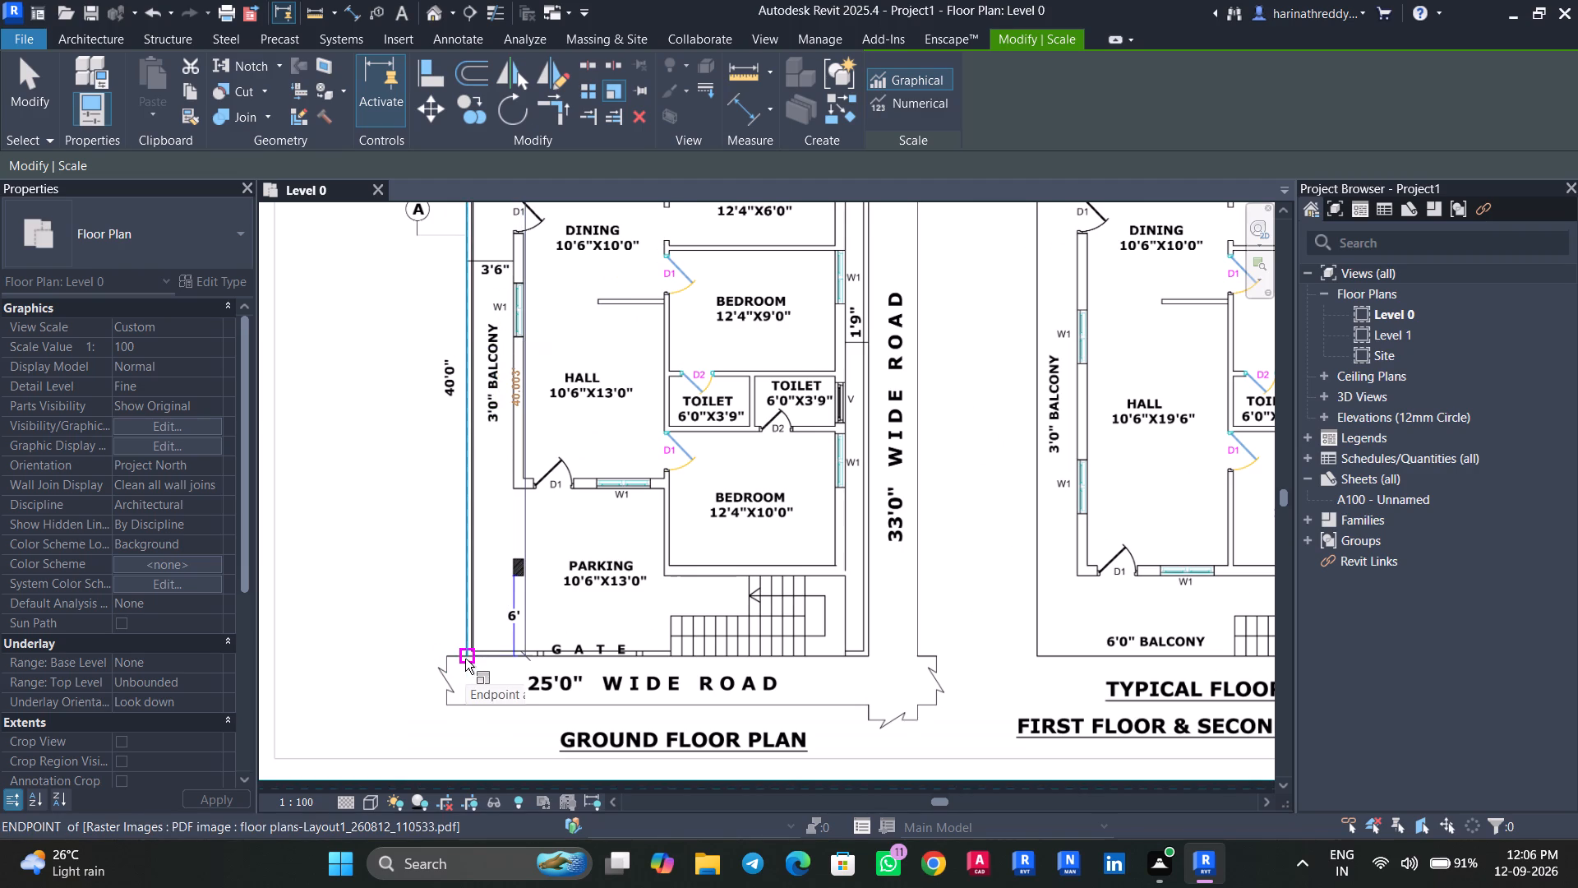
{"action": "type", "text": "40'"}
{"action": "key", "text": "Return"}
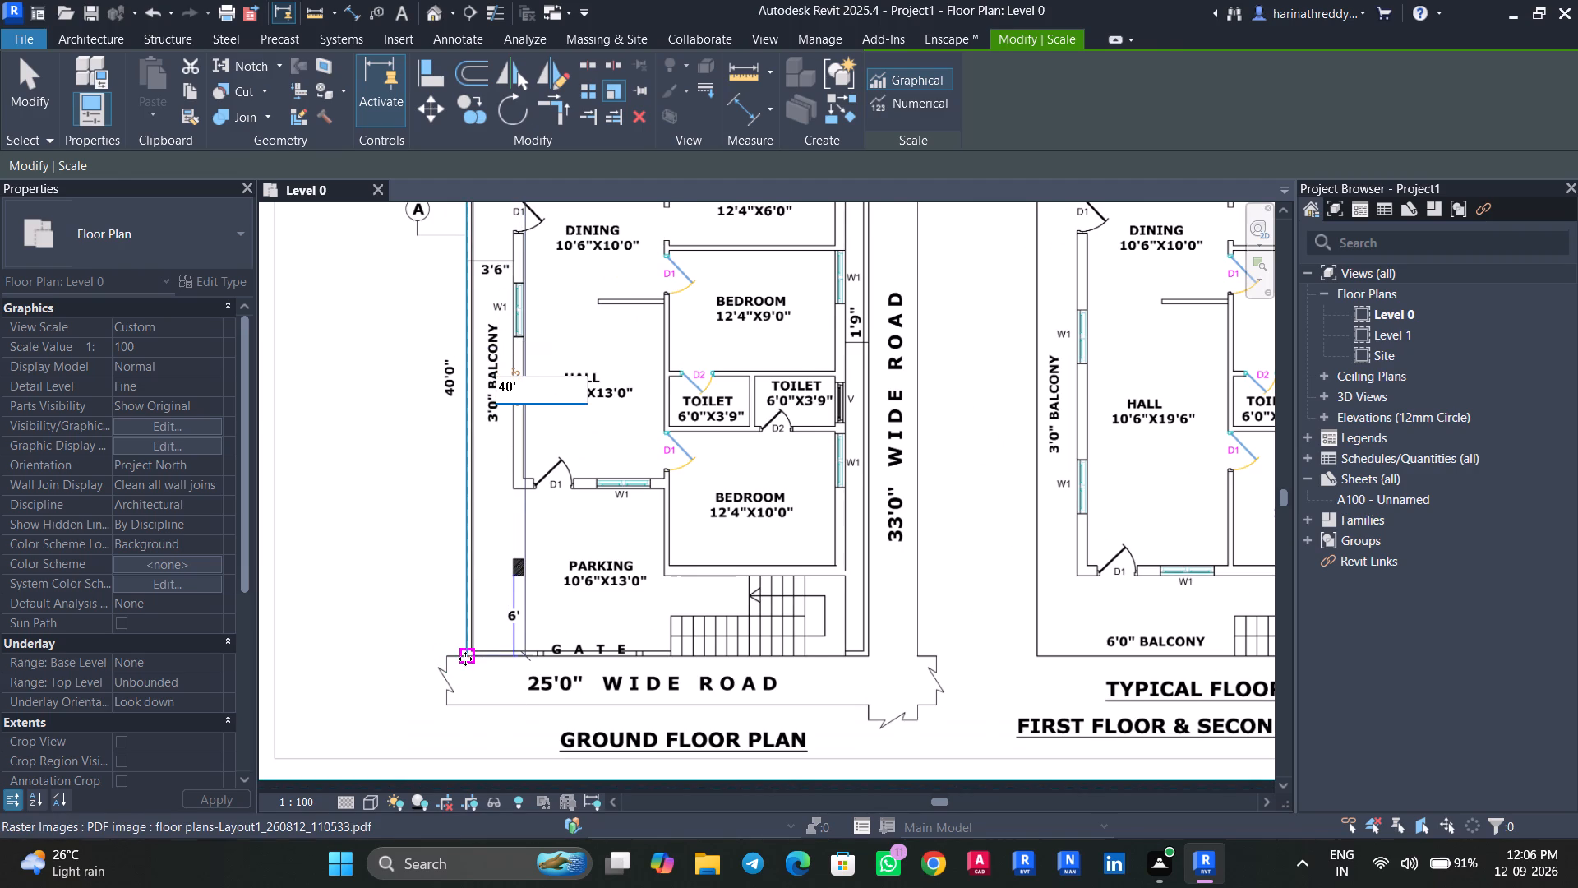
{"action": "scroll", "coordinate": [480, 643], "scroll_direction": "down", "scroll_amount": 1}
{"action": "scroll", "coordinate": [521, 594], "scroll_direction": "up", "scroll_amount": 1}
{"action": "scroll", "coordinate": [521, 594], "scroll_direction": "down", "scroll_amount": 4}
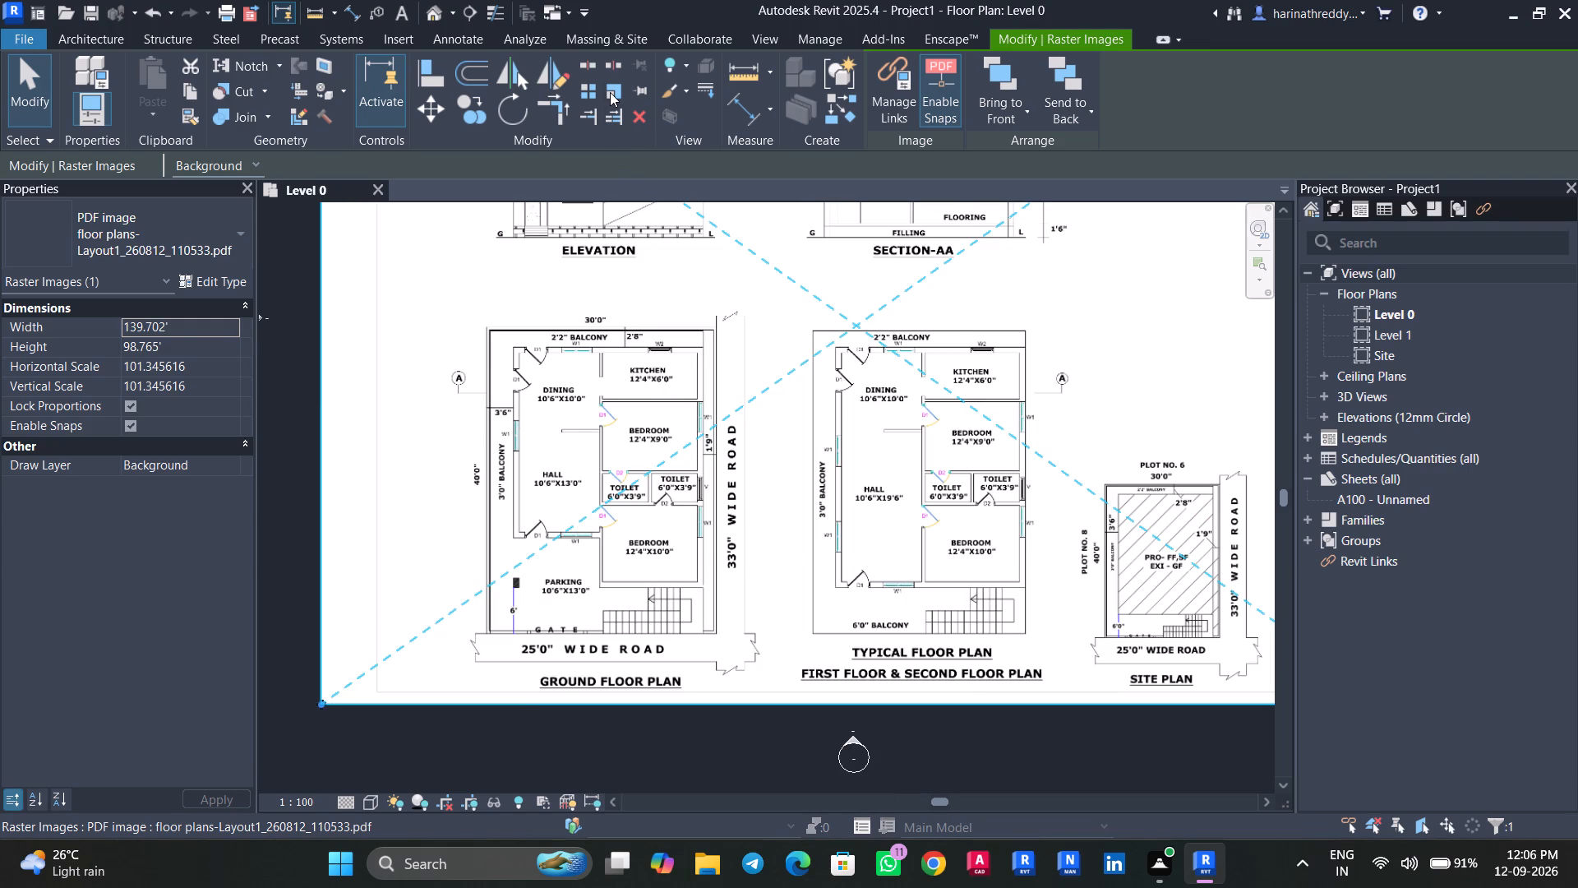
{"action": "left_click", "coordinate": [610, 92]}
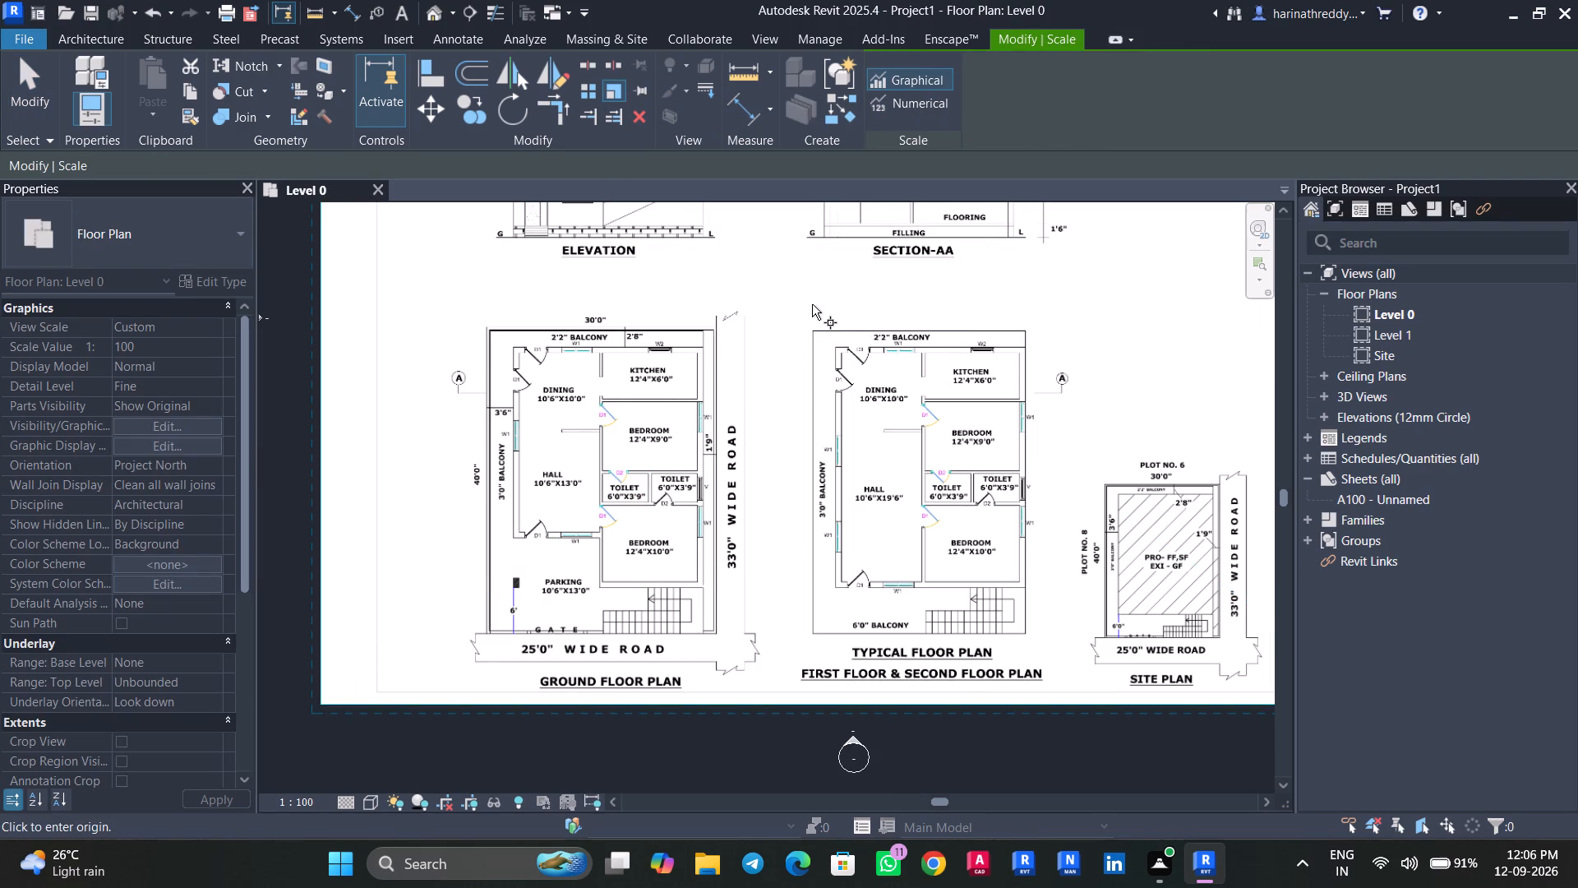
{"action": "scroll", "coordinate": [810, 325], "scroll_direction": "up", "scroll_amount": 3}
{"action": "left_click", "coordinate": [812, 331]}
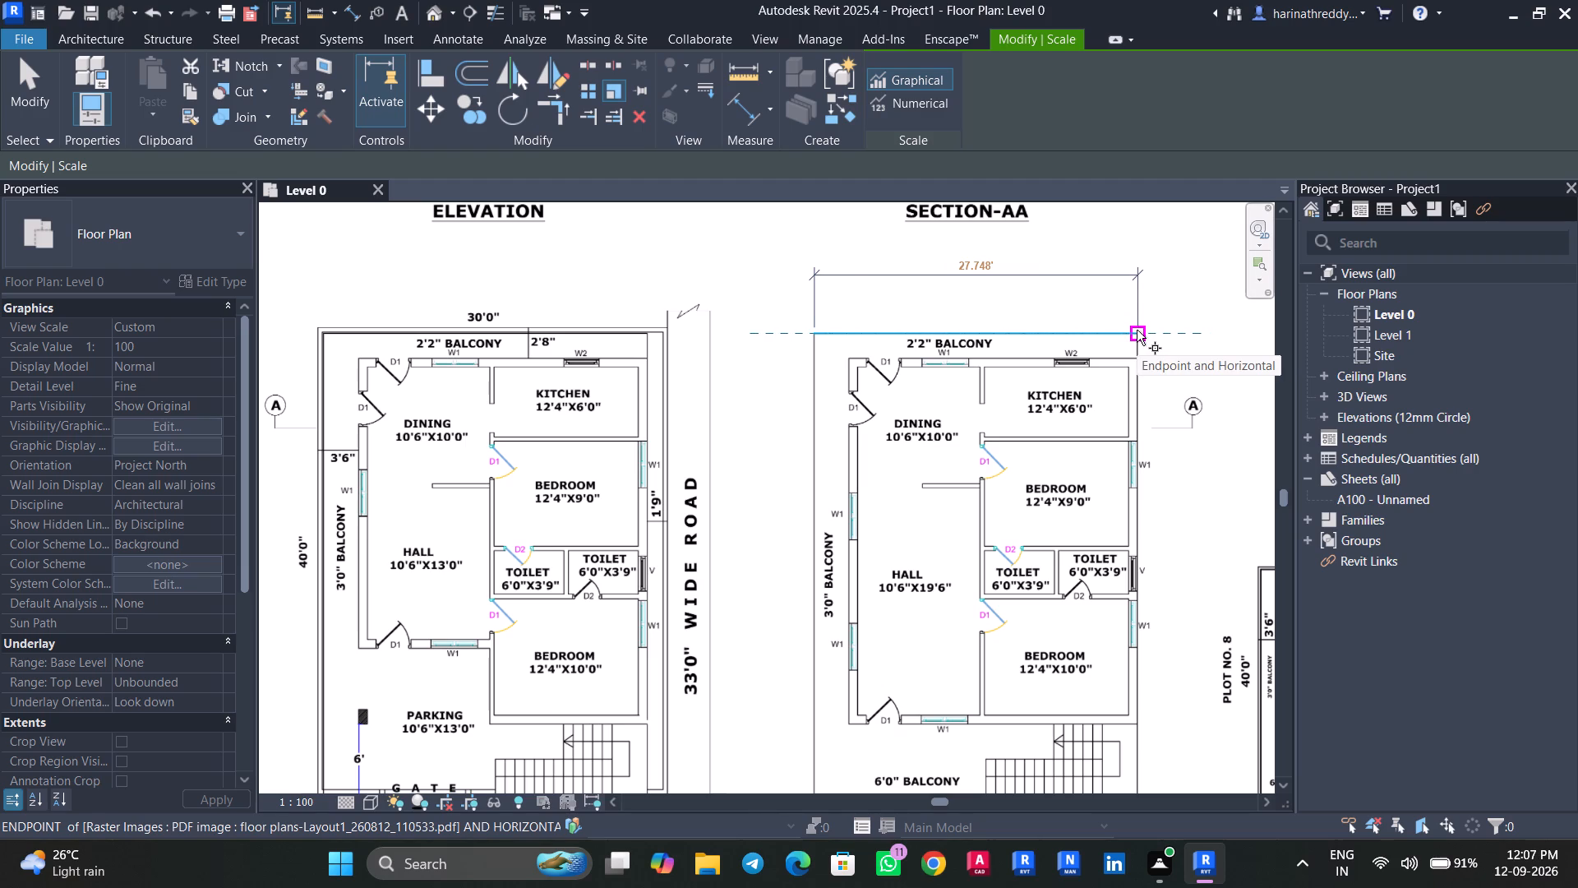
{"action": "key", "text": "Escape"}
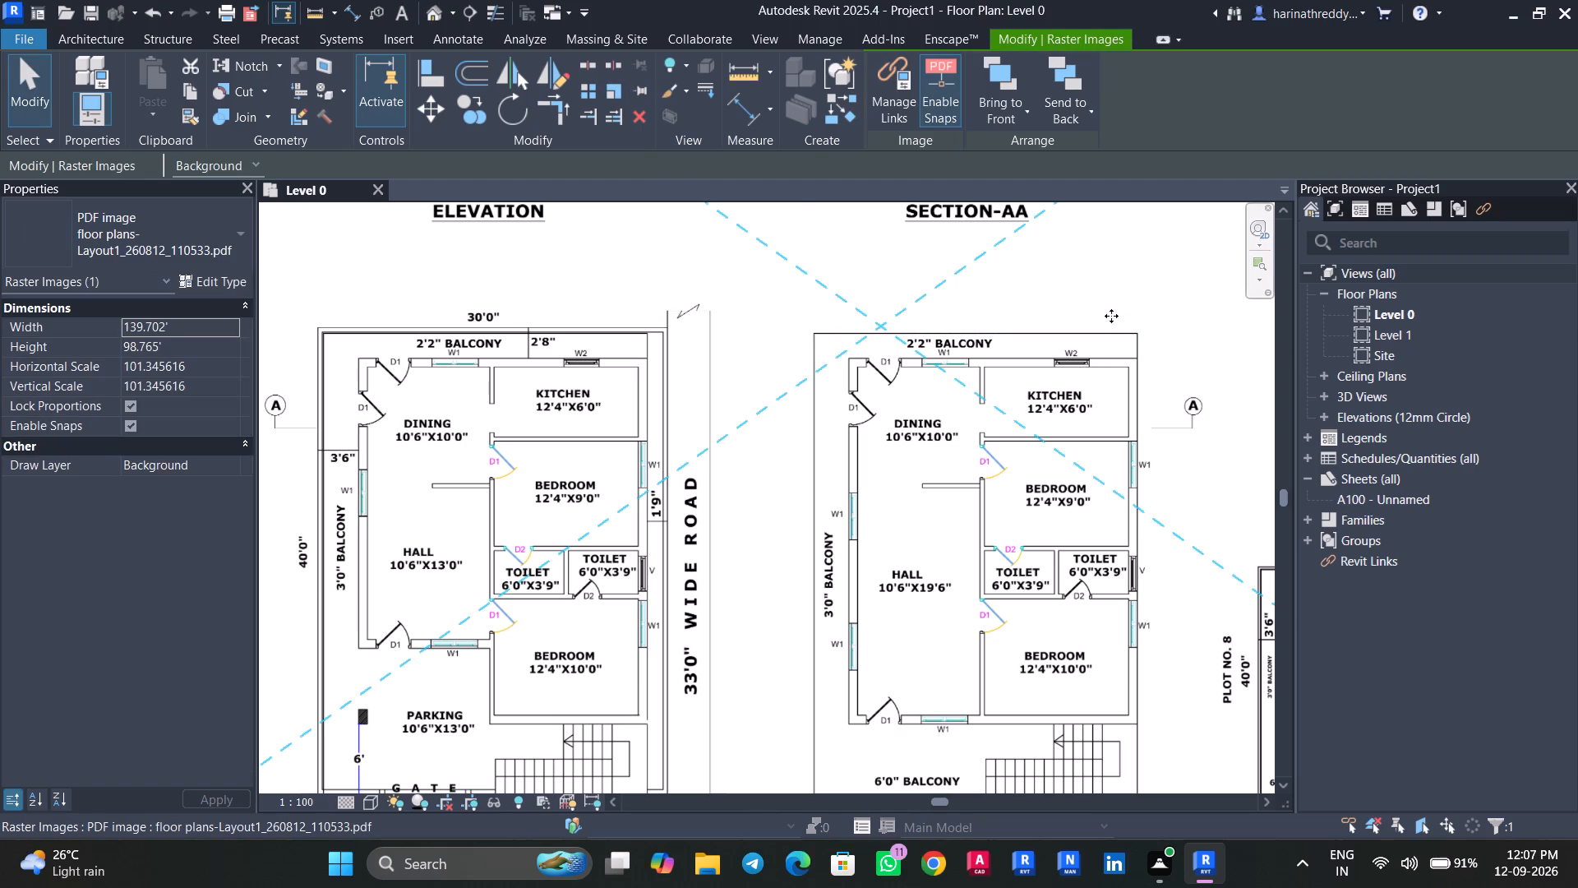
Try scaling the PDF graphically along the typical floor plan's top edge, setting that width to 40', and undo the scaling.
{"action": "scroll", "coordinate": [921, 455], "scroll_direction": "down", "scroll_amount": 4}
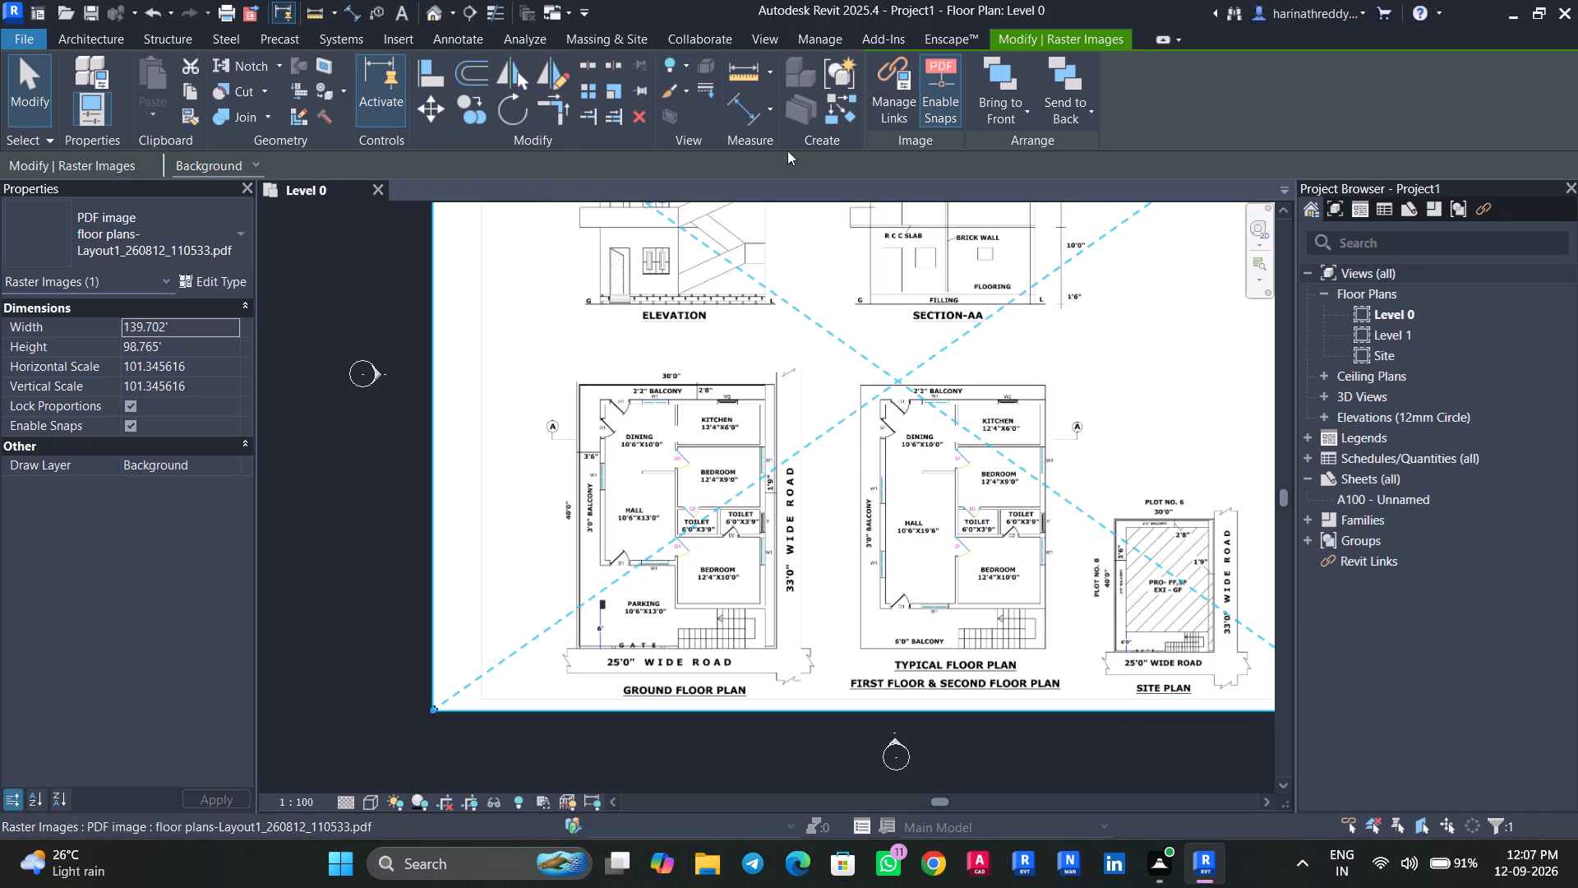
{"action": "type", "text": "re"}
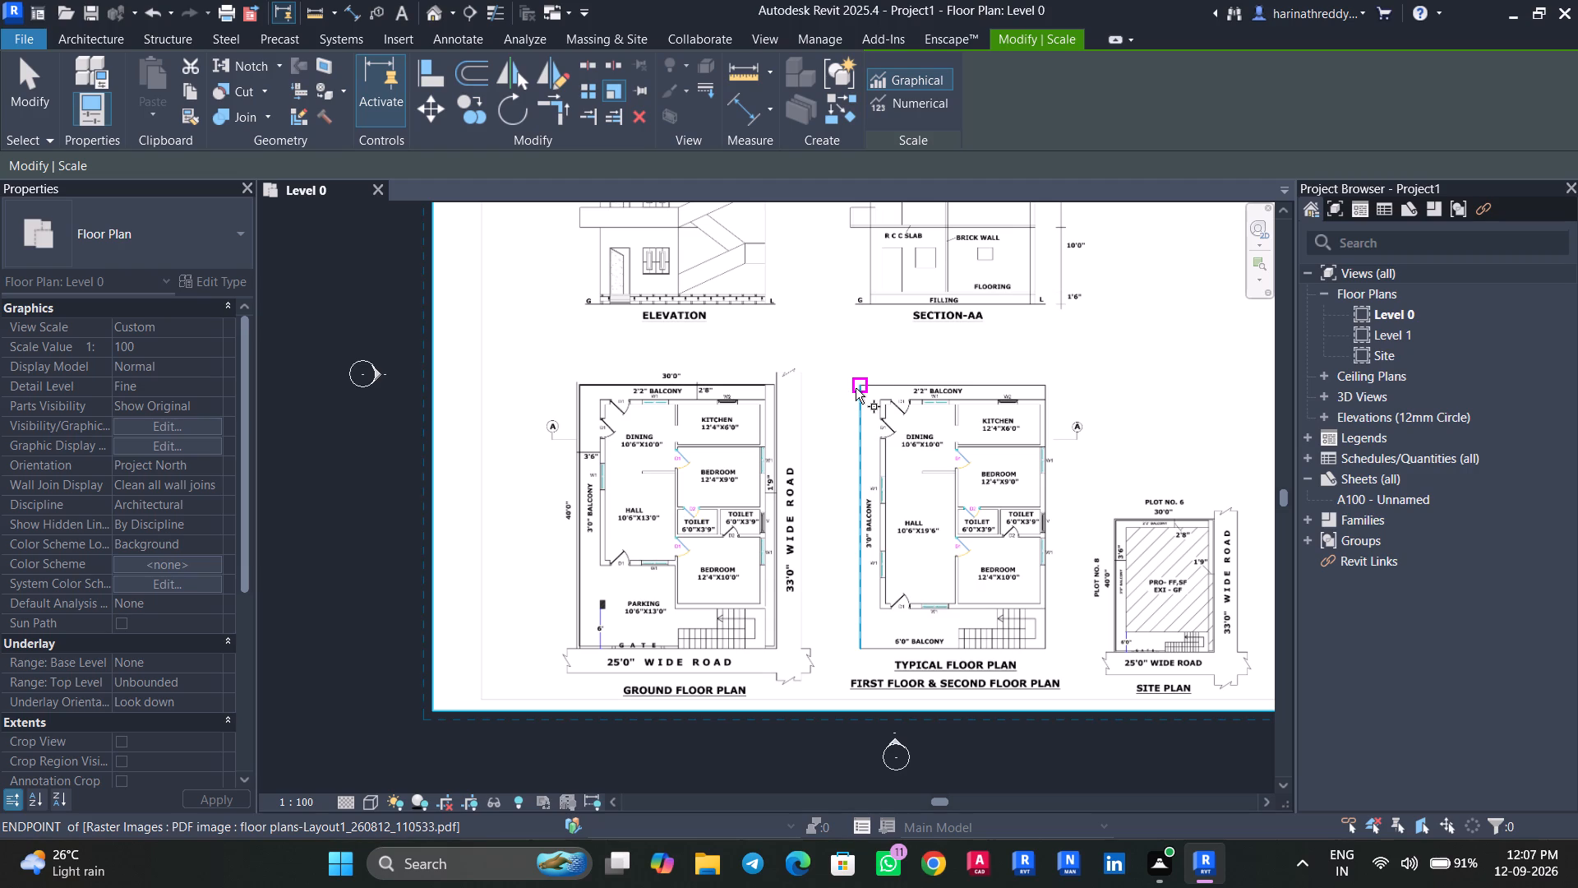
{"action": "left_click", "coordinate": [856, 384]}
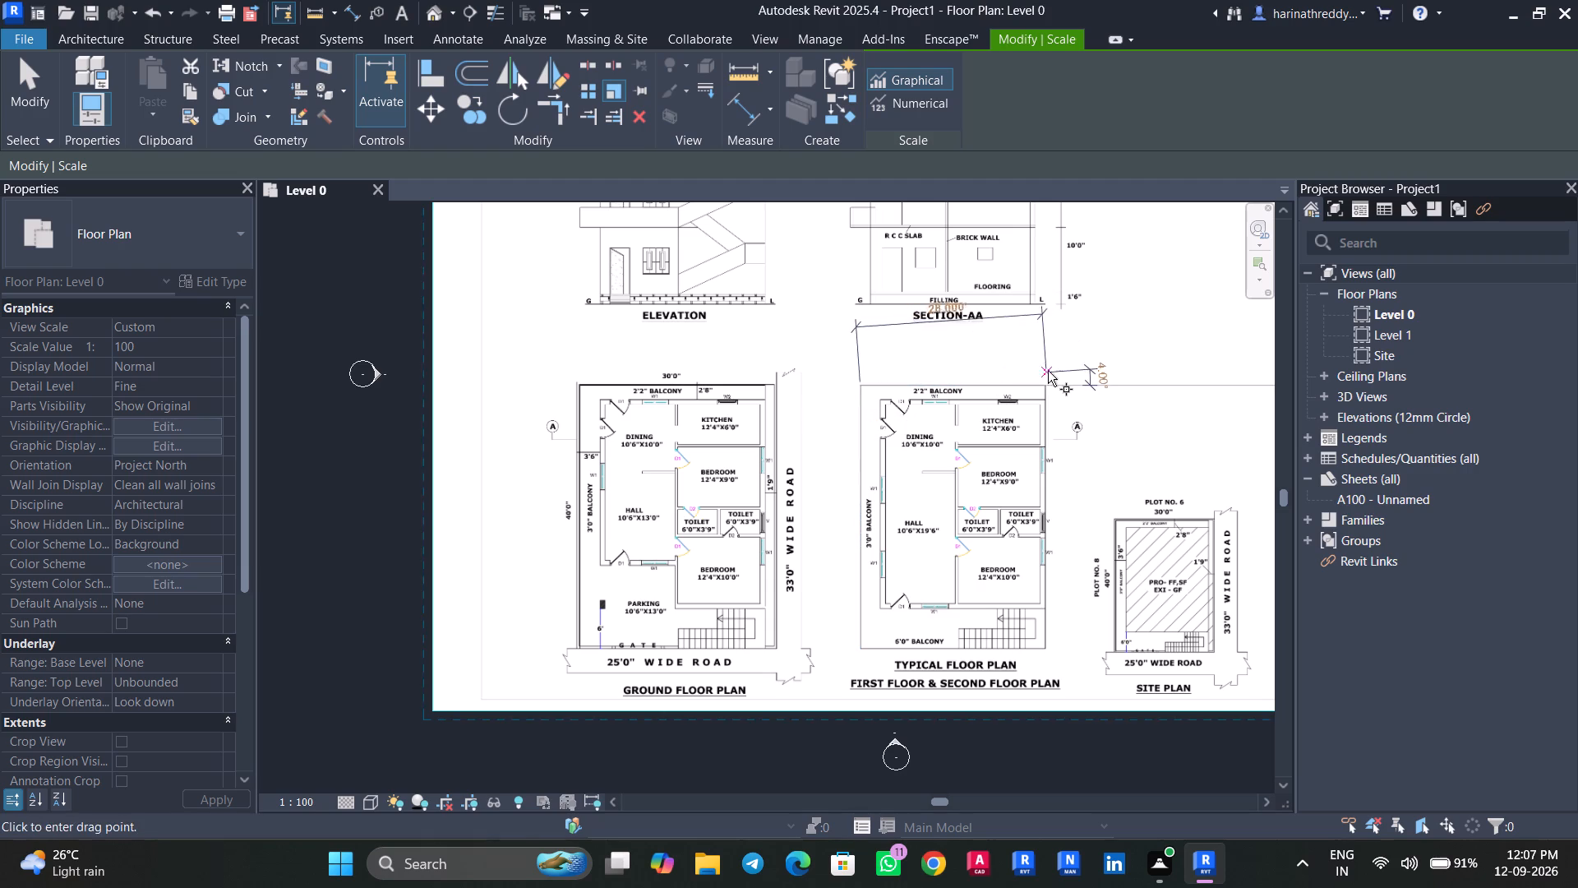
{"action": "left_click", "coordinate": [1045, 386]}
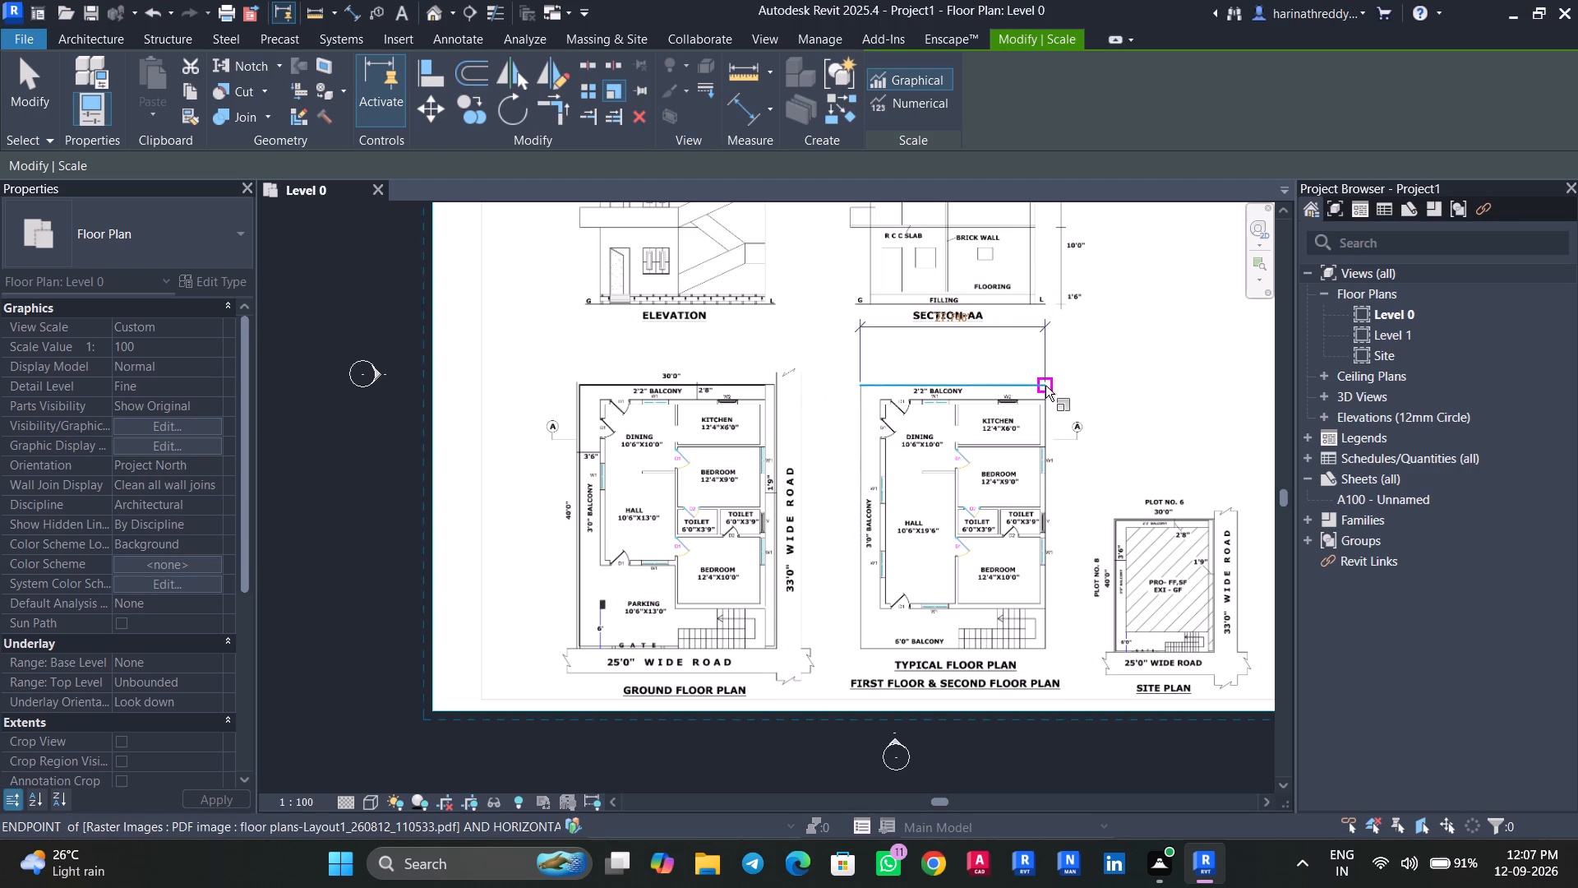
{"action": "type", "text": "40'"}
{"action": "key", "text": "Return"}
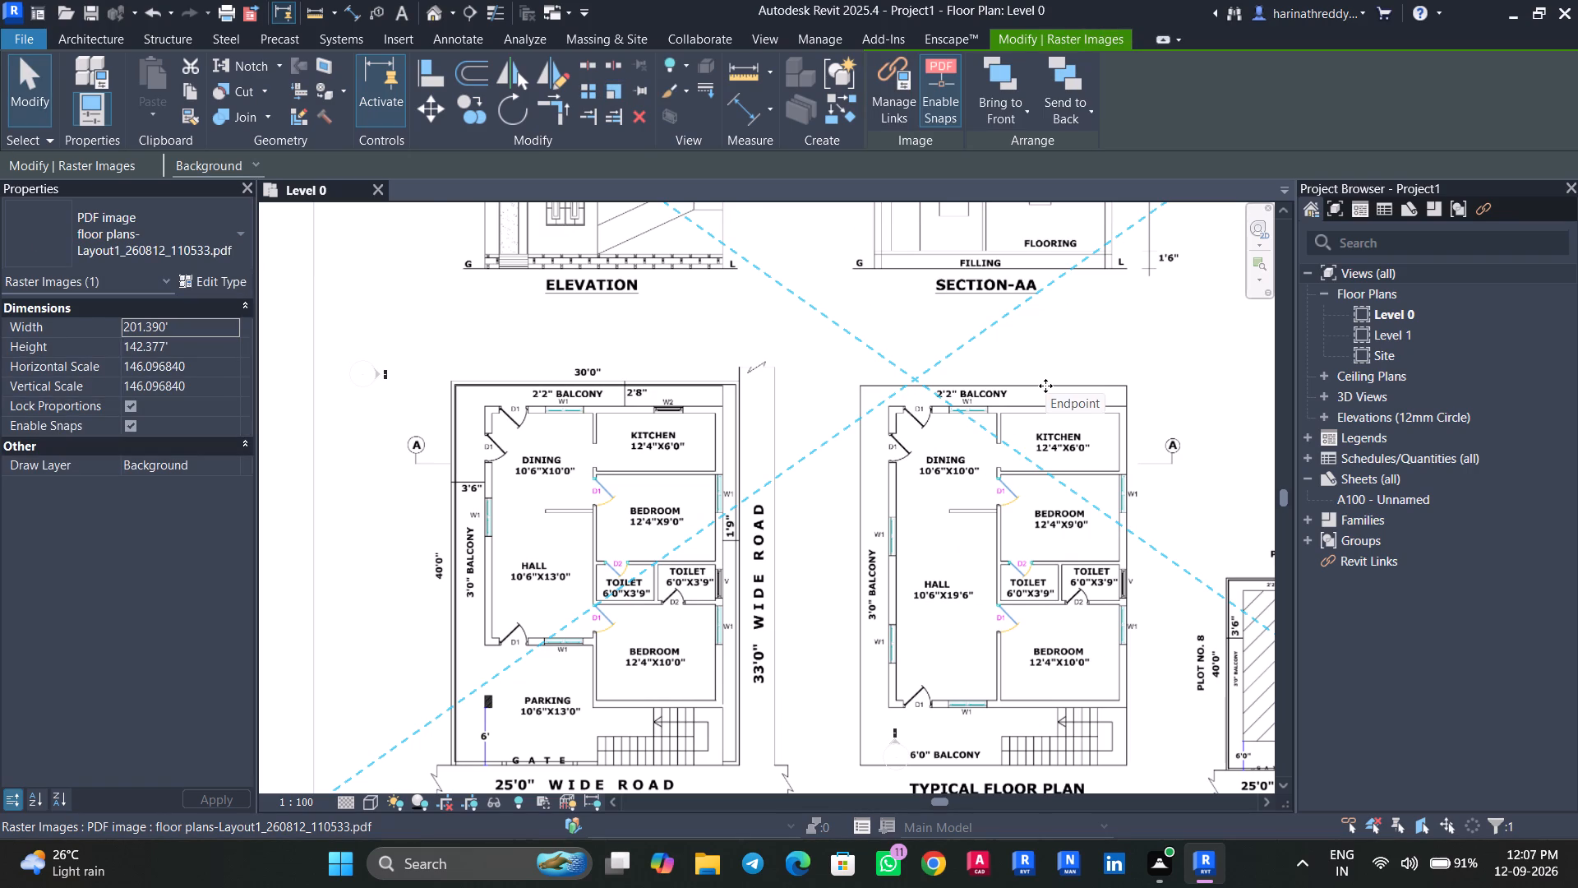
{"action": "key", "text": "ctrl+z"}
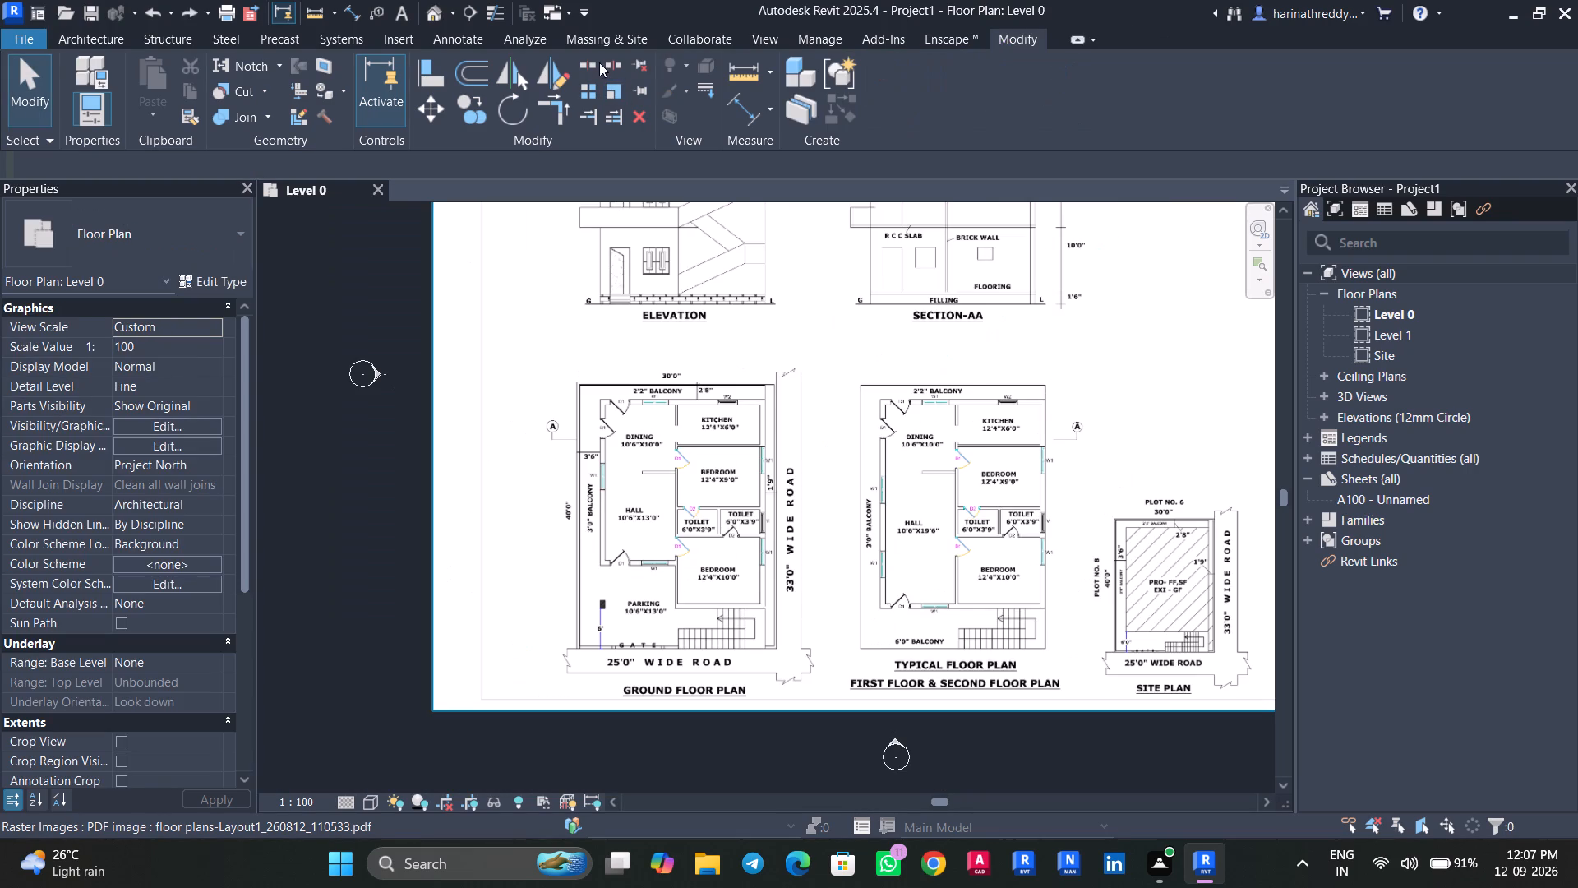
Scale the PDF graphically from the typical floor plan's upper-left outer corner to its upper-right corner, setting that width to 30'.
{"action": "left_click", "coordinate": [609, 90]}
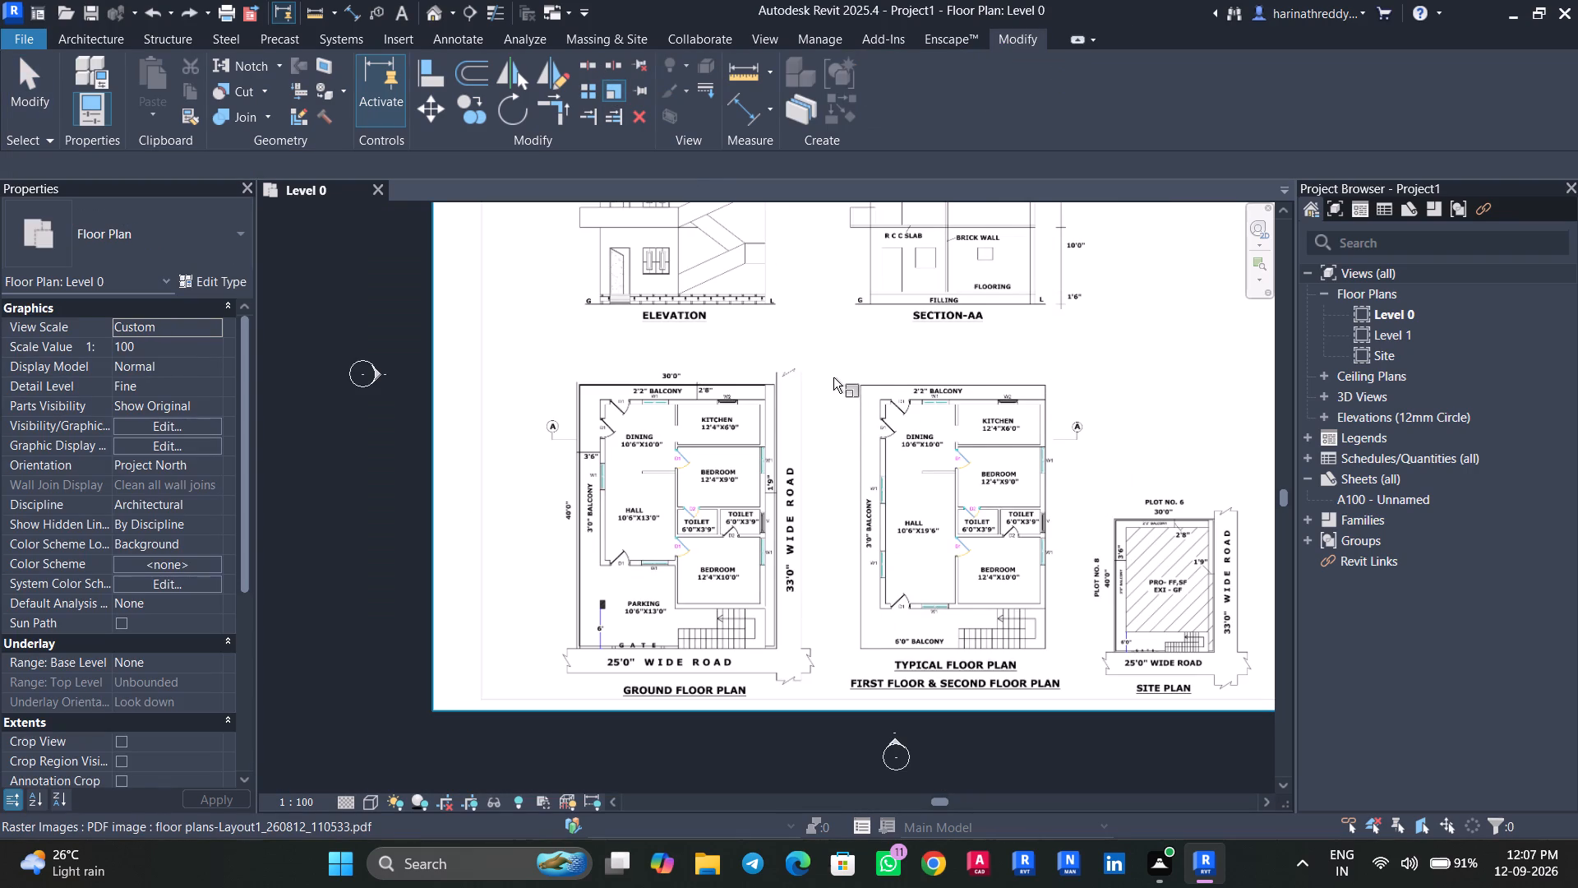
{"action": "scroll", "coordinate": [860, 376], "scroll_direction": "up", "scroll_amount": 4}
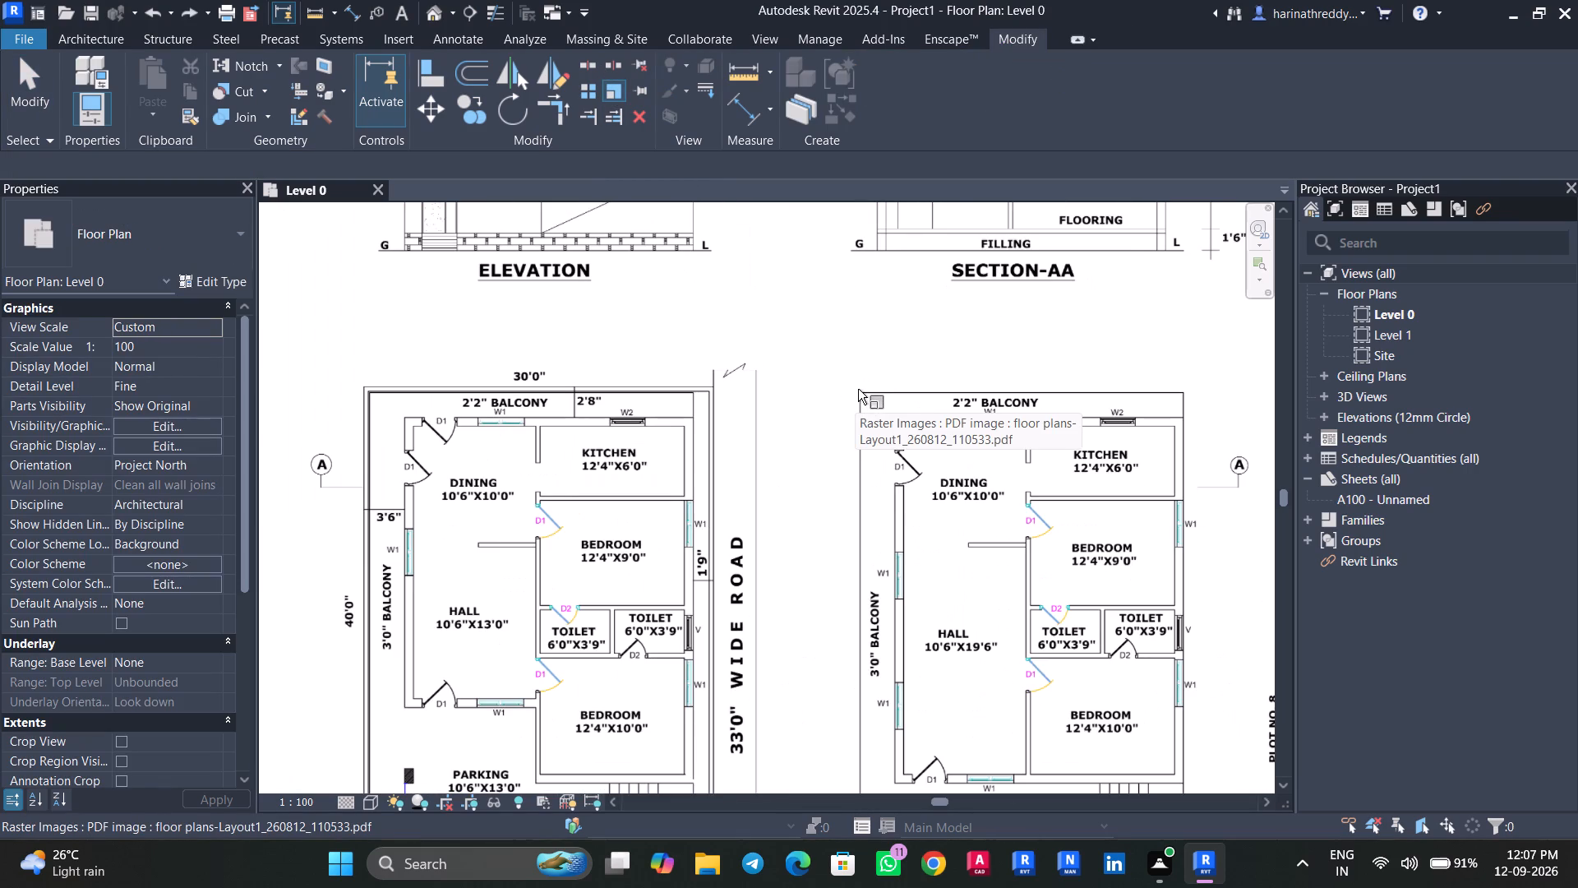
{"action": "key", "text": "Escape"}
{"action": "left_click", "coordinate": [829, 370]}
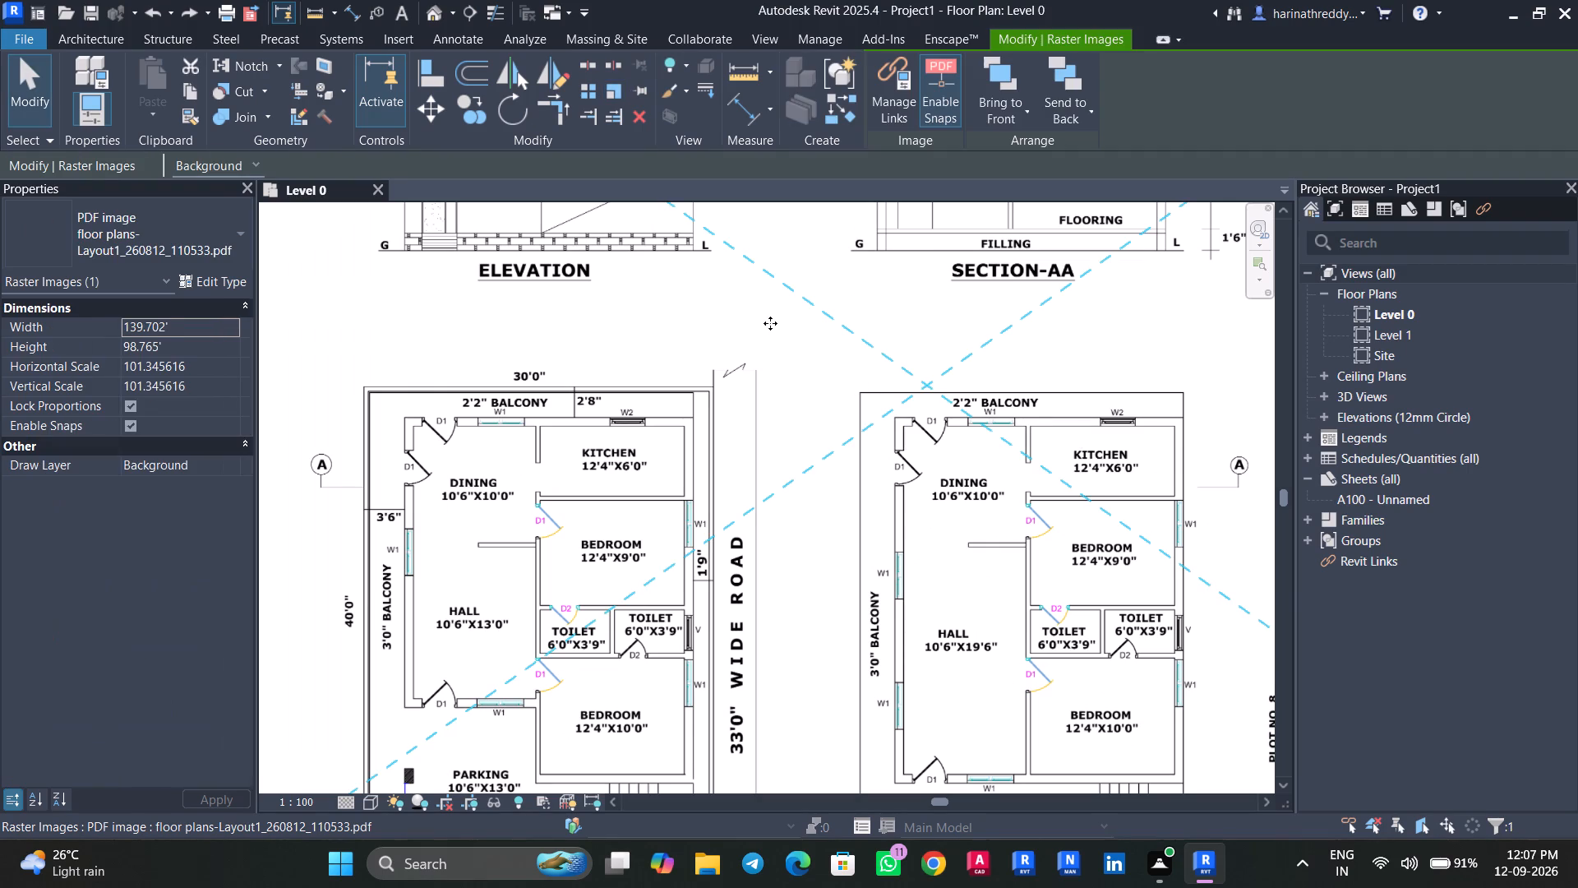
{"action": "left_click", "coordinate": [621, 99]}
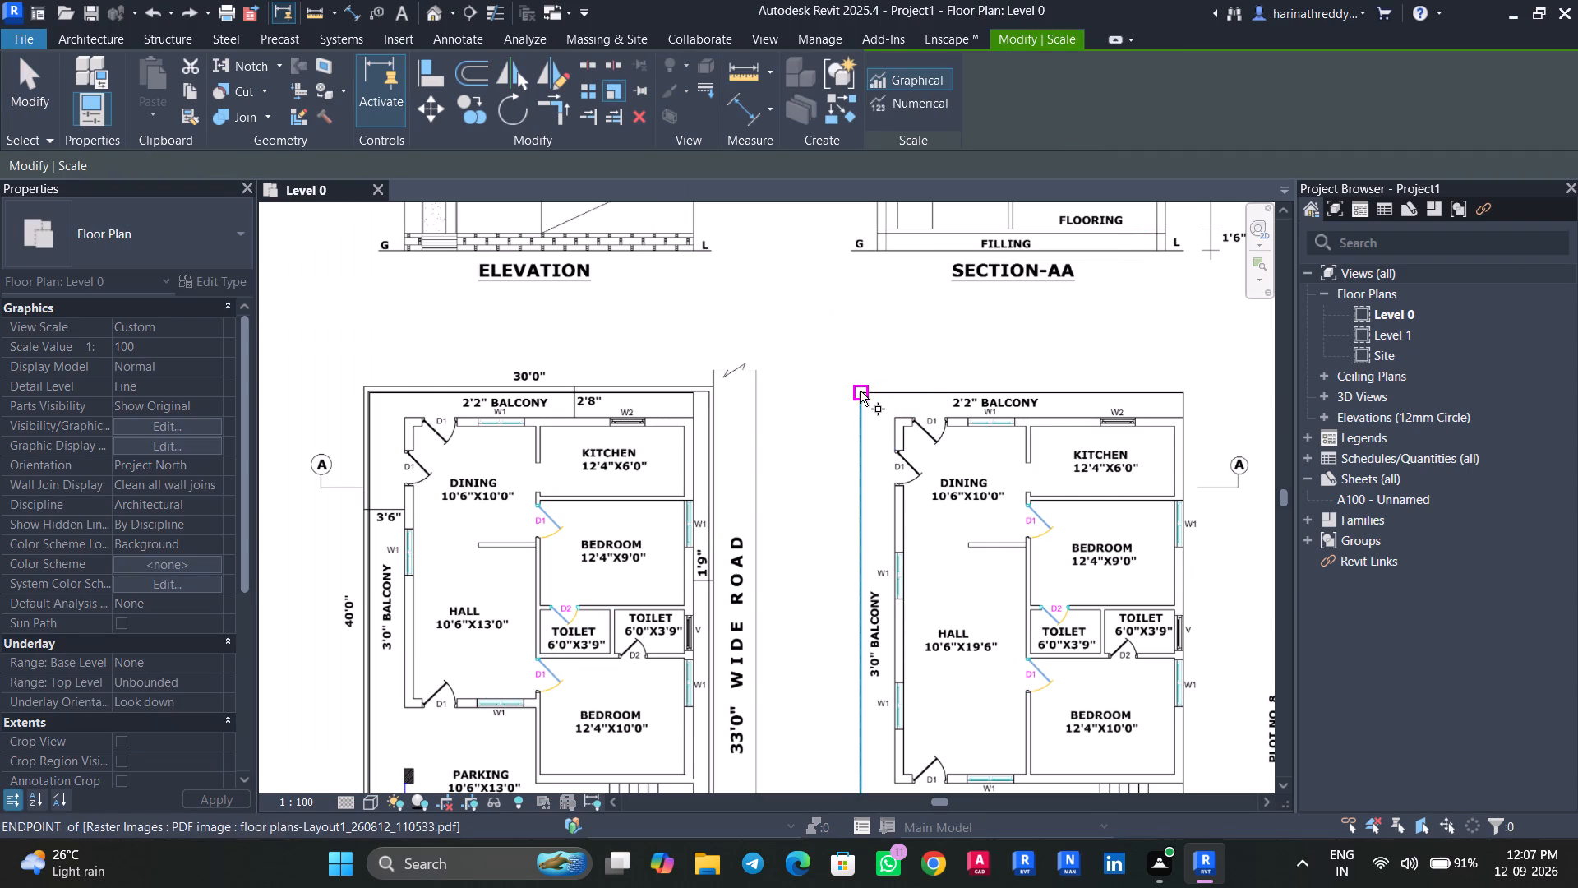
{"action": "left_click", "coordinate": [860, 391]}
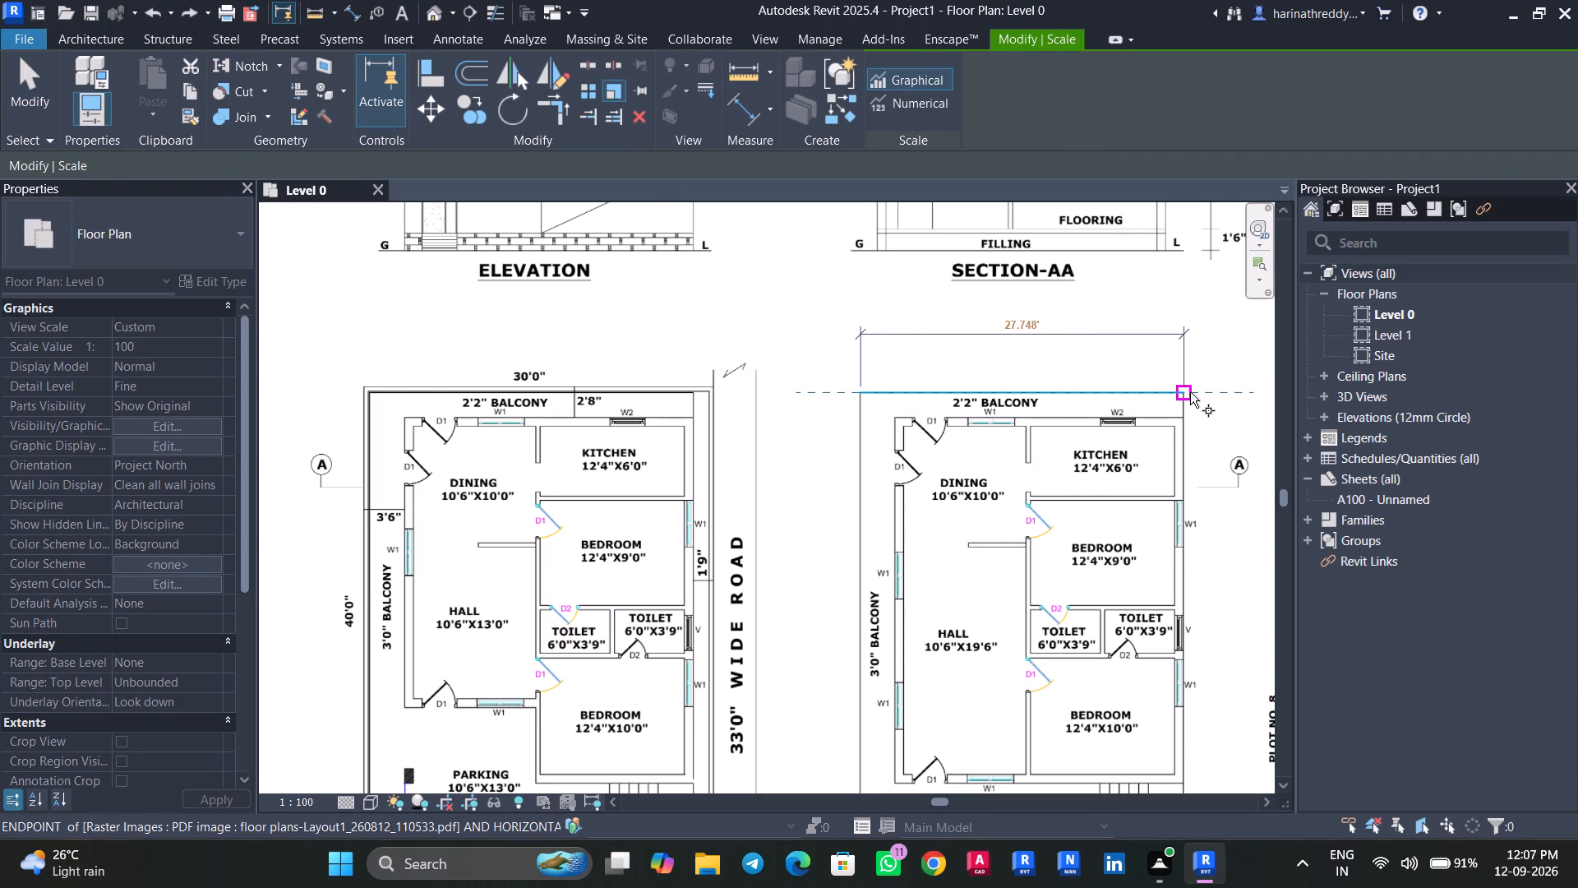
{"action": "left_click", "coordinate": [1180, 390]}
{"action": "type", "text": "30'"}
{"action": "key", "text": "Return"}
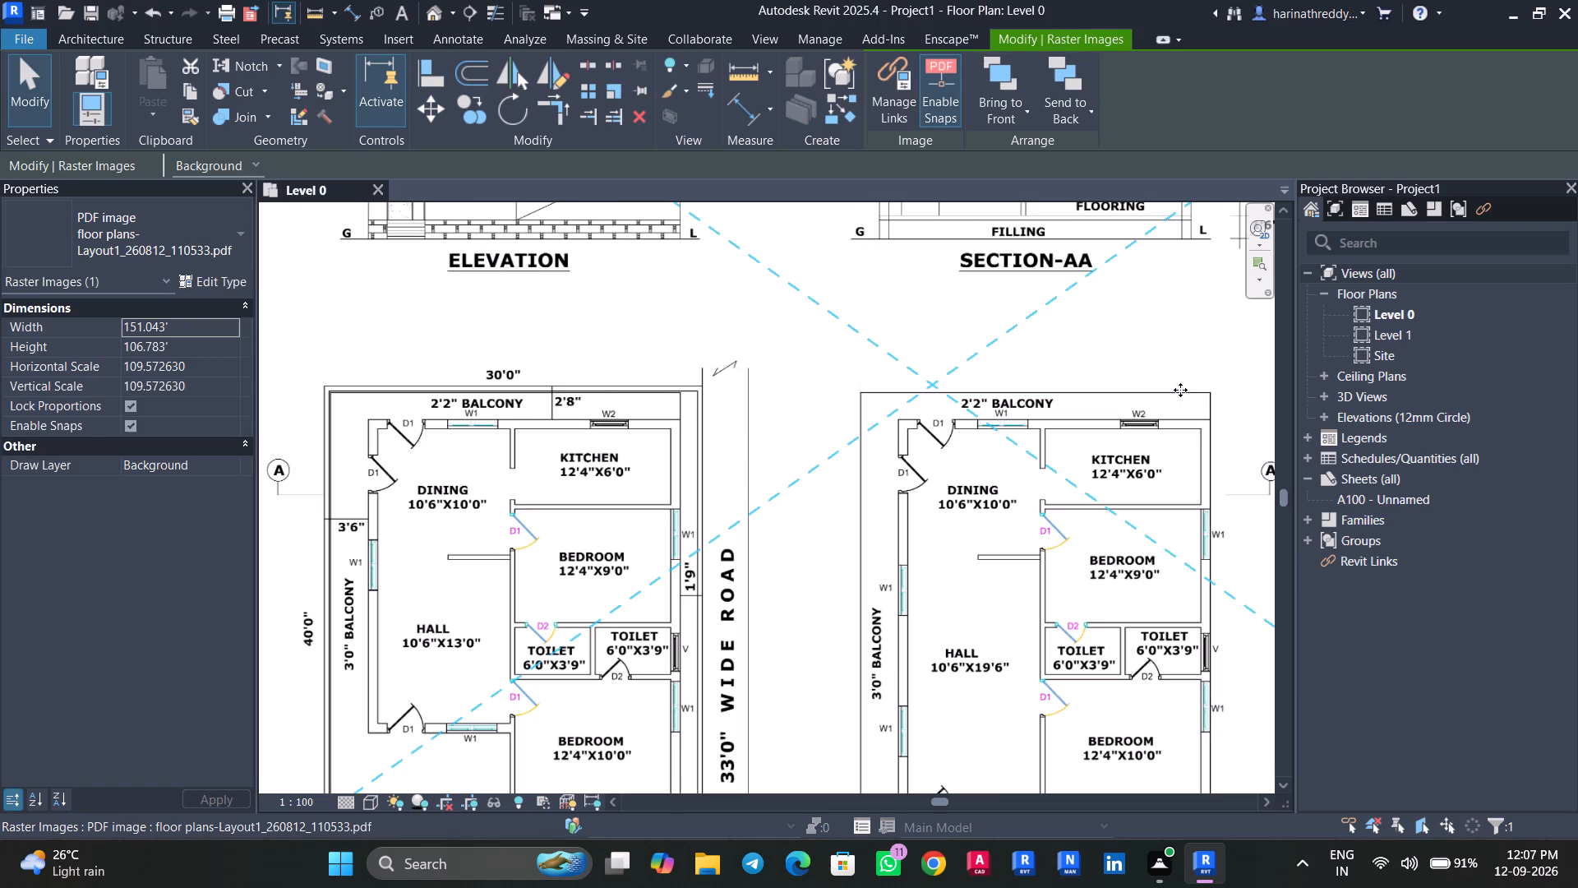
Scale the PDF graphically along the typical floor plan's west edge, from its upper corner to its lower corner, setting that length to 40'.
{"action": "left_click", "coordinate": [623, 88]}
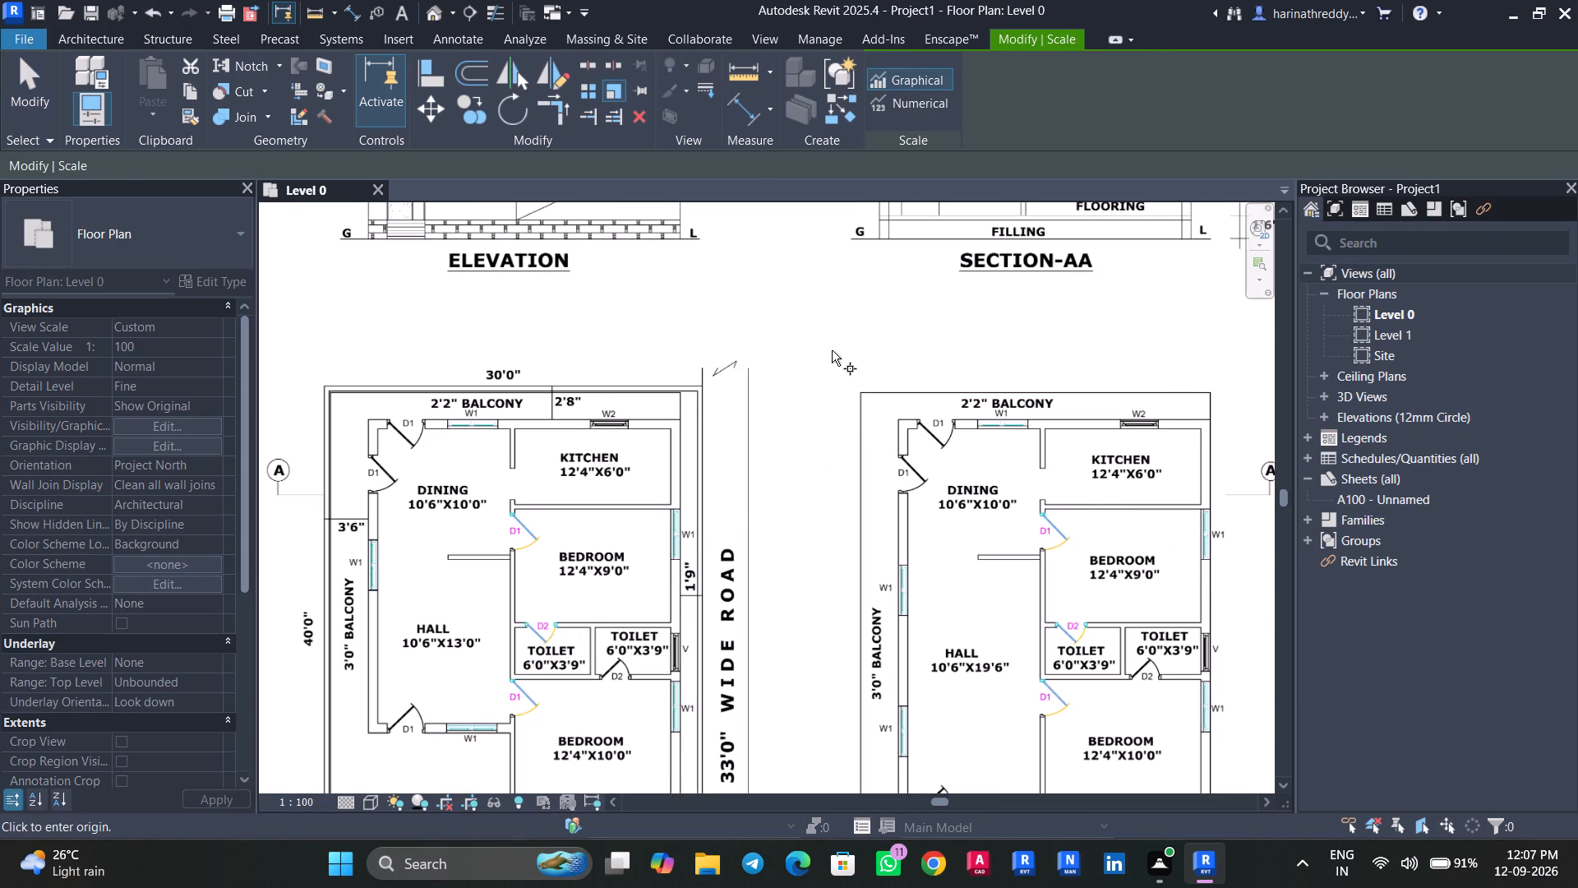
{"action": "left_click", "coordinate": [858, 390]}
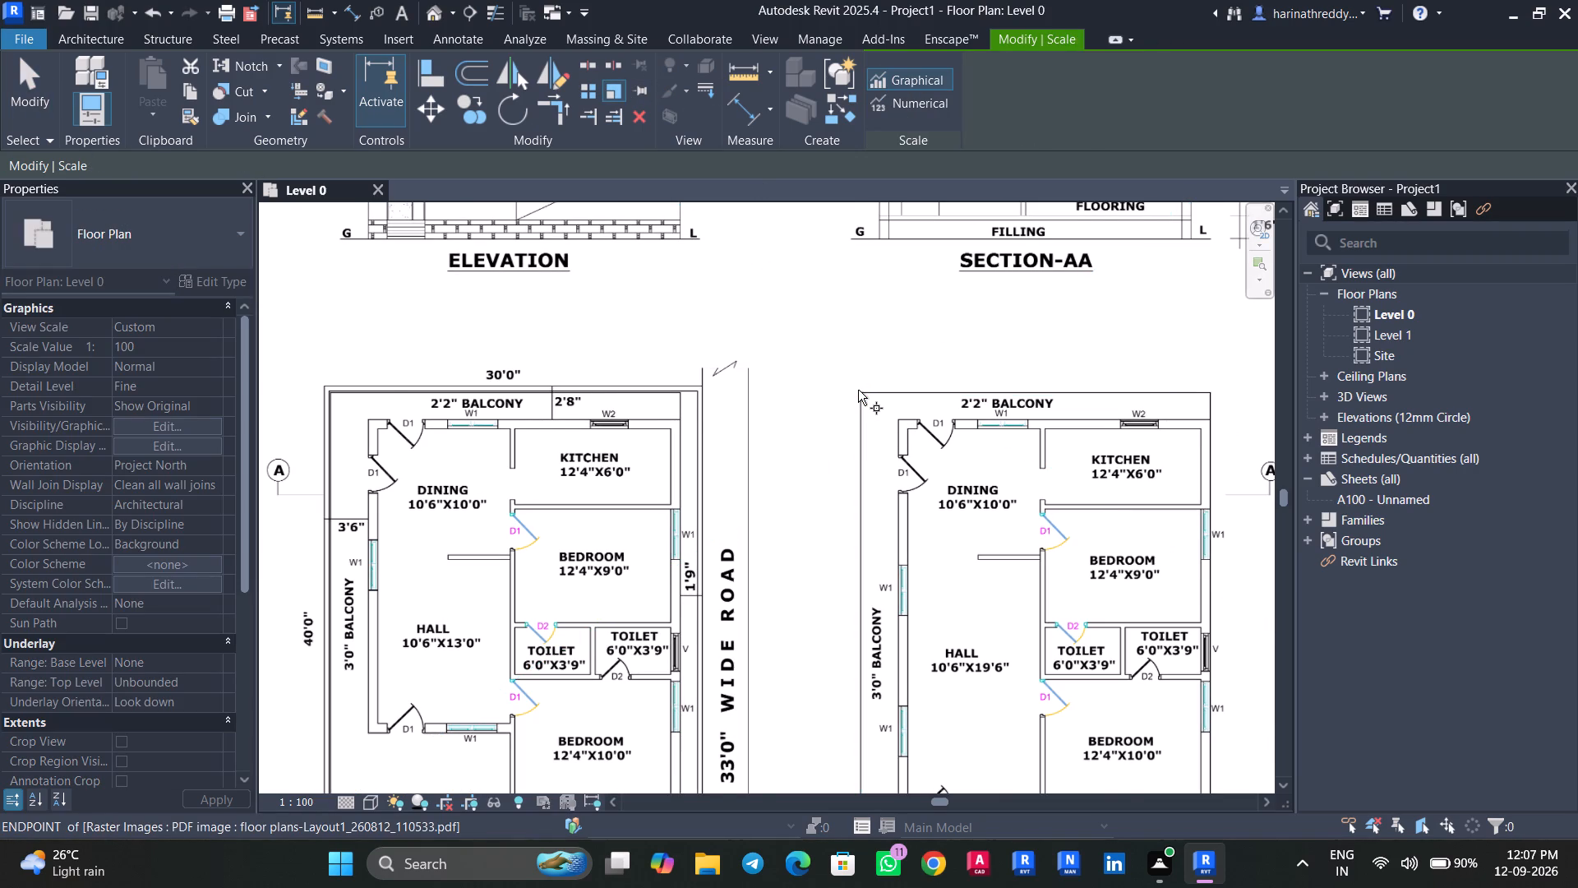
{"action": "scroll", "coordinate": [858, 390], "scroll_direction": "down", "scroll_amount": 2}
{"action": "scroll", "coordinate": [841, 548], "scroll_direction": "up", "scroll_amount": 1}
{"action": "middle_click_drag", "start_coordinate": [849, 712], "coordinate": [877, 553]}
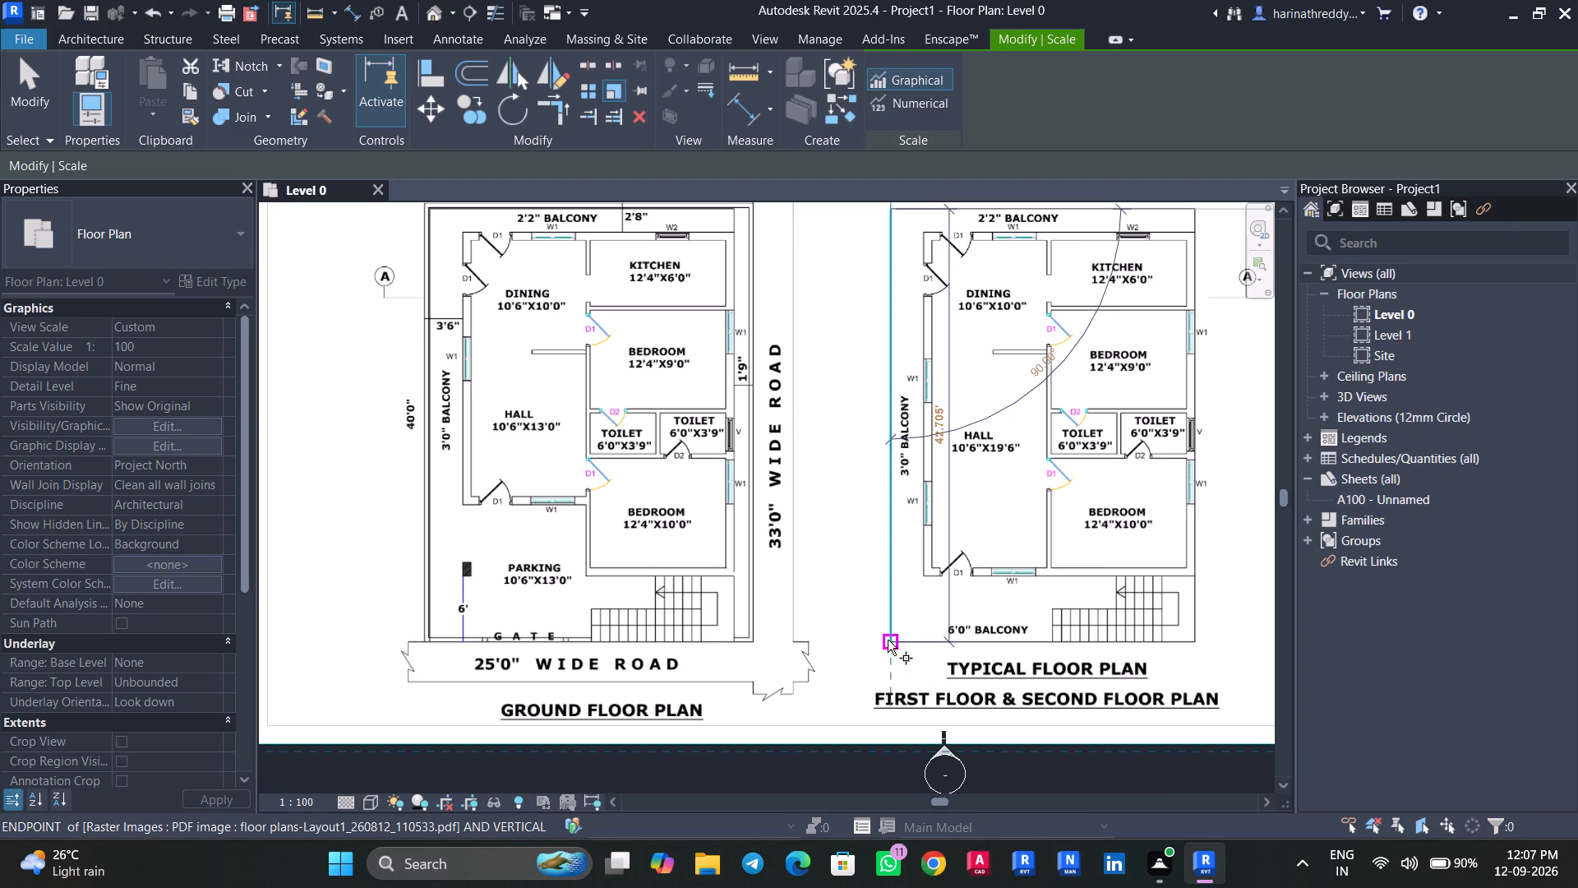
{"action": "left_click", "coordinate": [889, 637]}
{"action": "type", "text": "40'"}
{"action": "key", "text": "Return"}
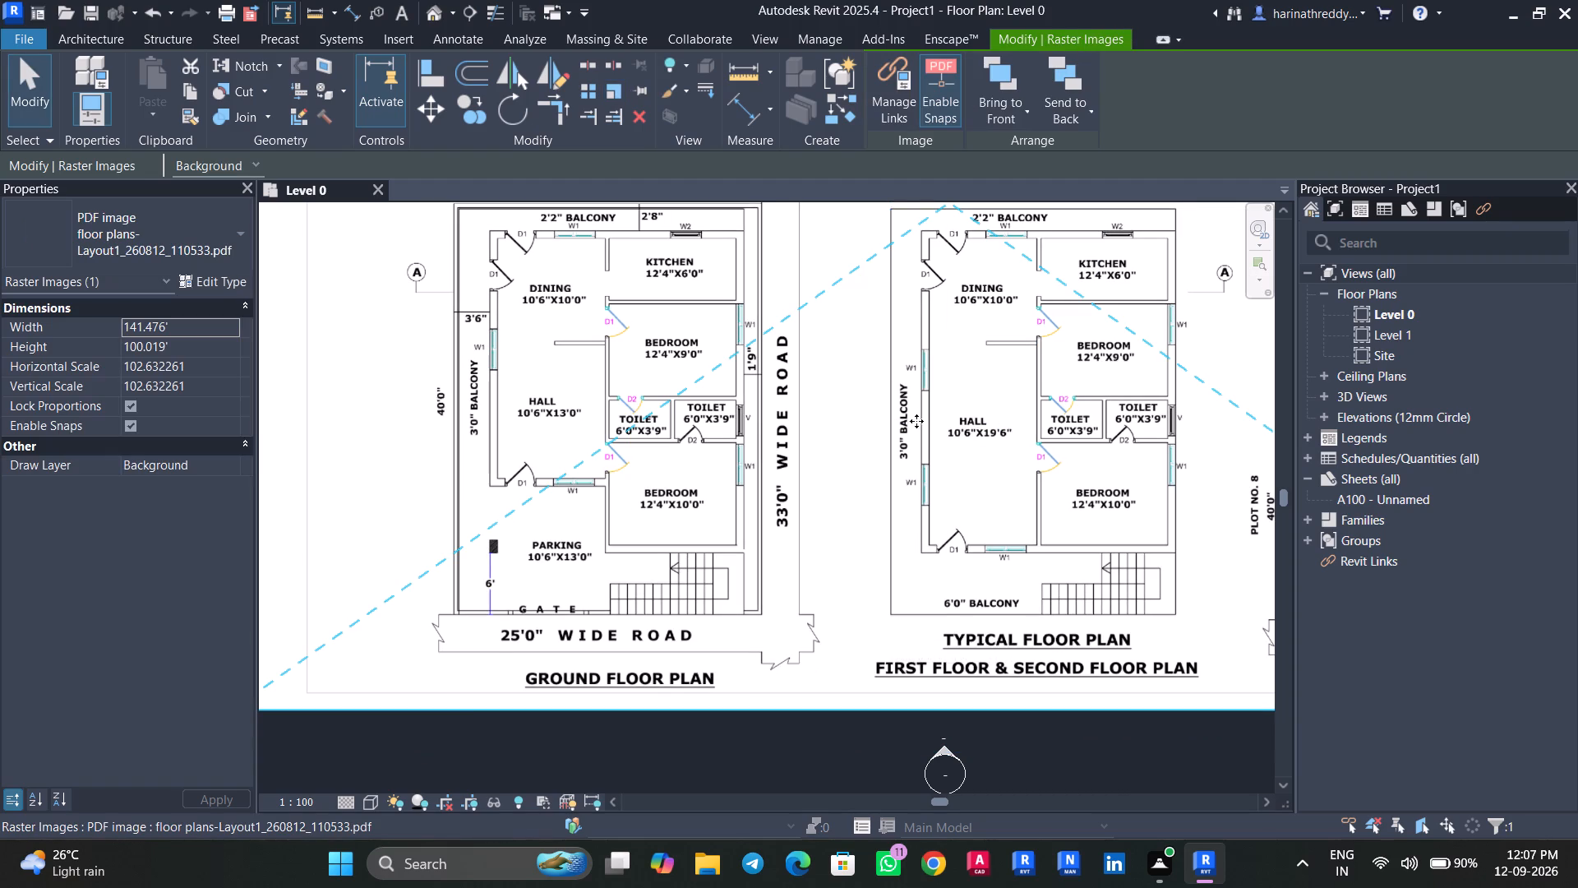
Scale the PDF graphically from the ground floor plan's upper-right outer corner to its upper-left corner, setting that width to 30'.
{"action": "scroll", "coordinate": [915, 414], "scroll_direction": "down", "scroll_amount": 3}
{"action": "middle_click_drag", "start_coordinate": [915, 414], "coordinate": [845, 483]}
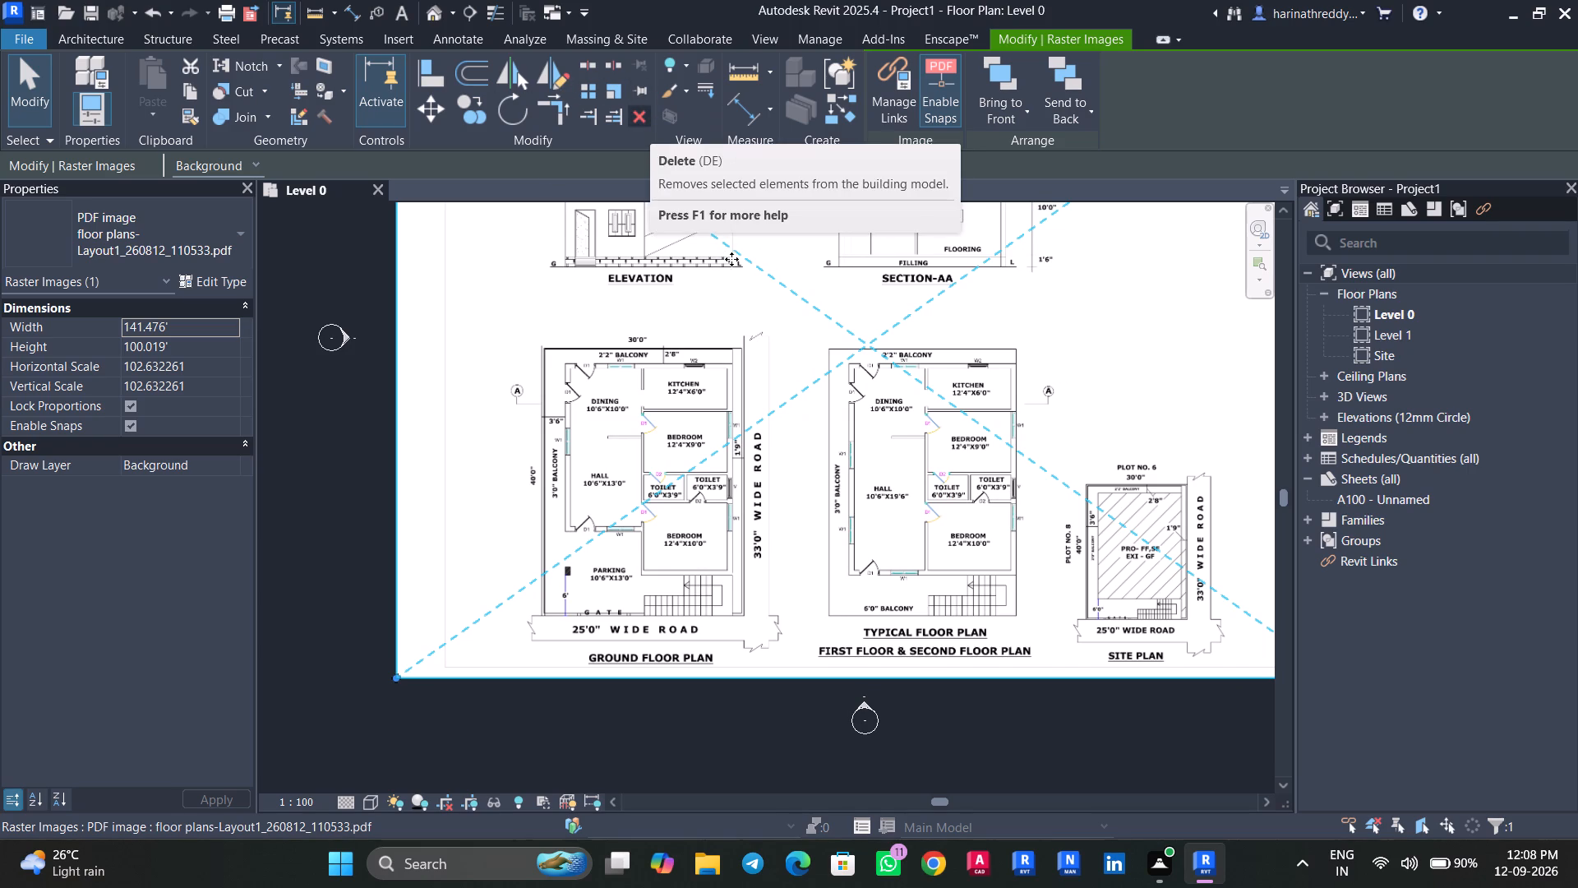
{"action": "middle_click_drag", "start_coordinate": [731, 259], "coordinate": [938, 524]}
{"action": "scroll", "coordinate": [938, 524], "scroll_direction": "up", "scroll_amount": 2}
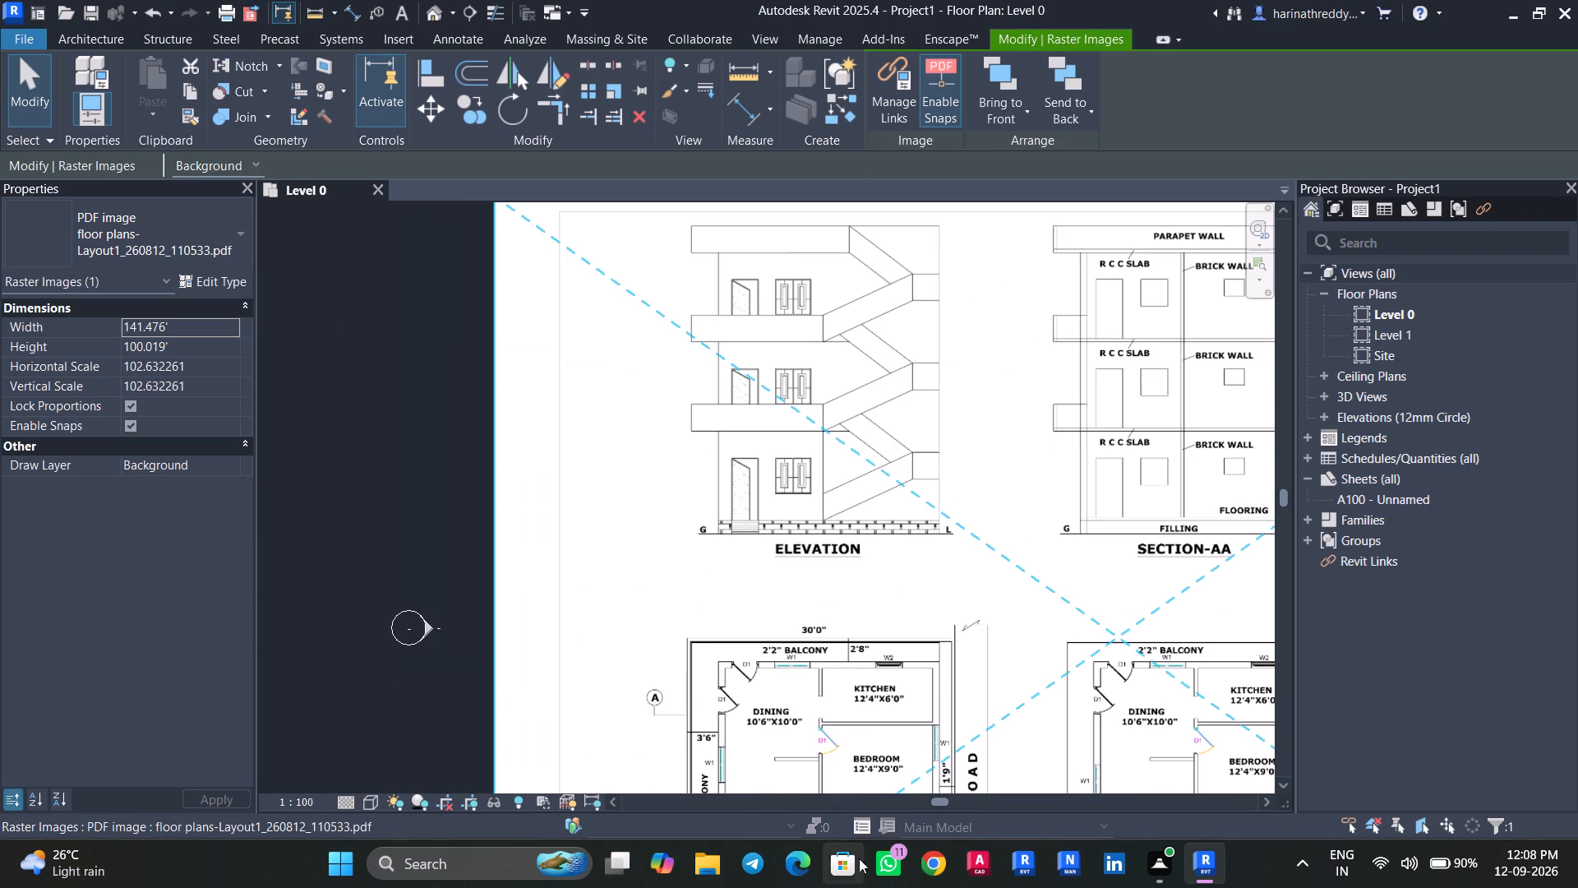
{"action": "middle_click_drag", "start_coordinate": [998, 648], "coordinate": [1039, 337]}
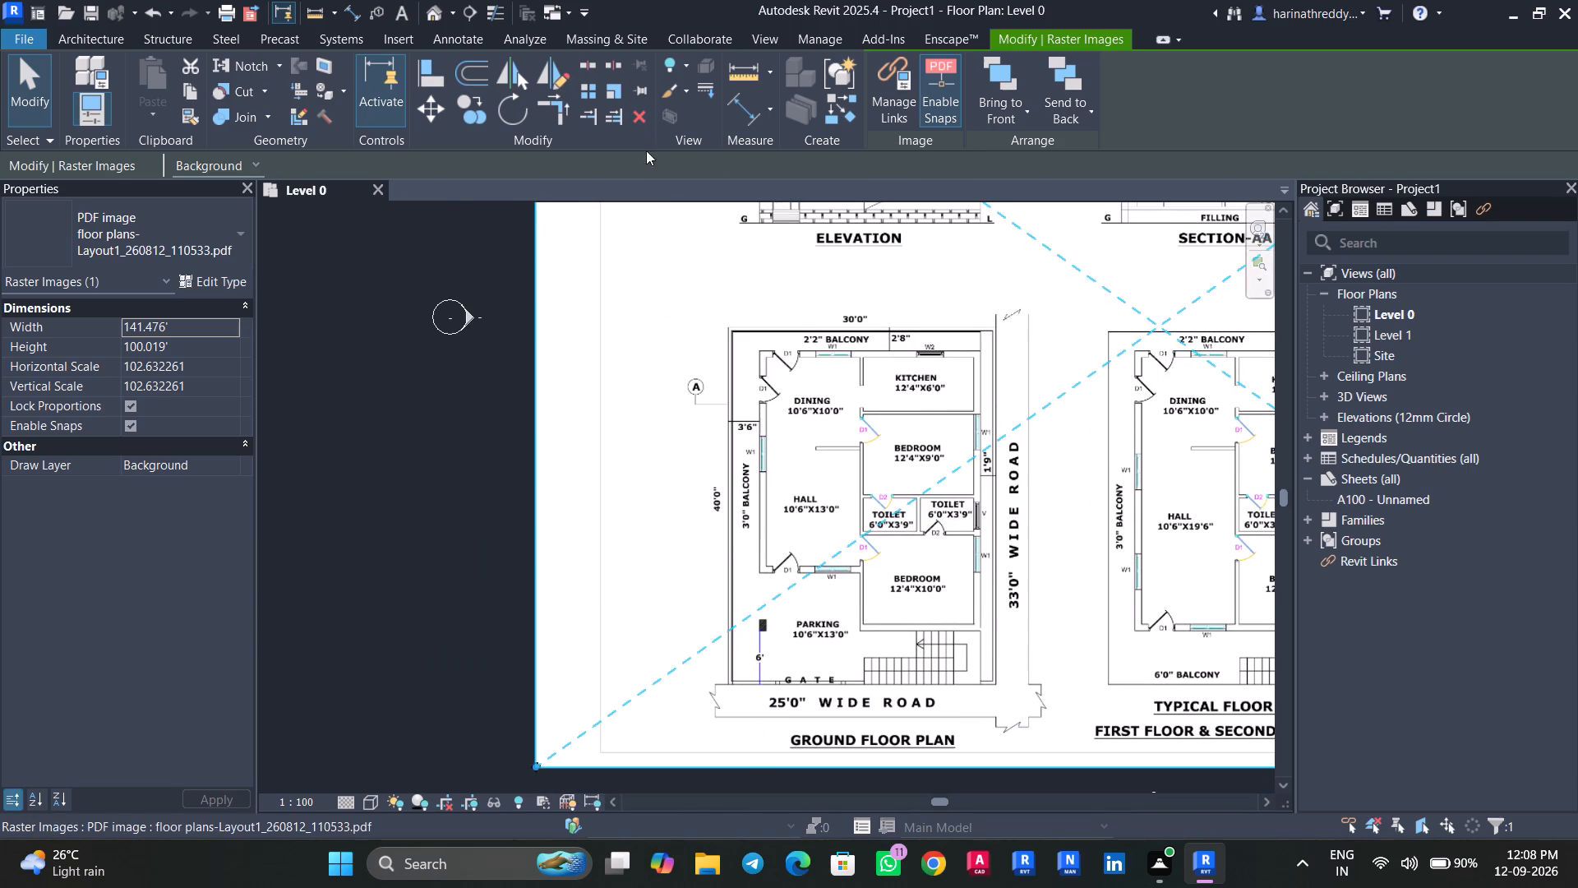
{"action": "left_click", "coordinate": [609, 93]}
{"action": "scroll", "coordinate": [876, 293], "scroll_direction": "up", "scroll_amount": 2}
{"action": "scroll", "coordinate": [876, 293], "scroll_direction": "down", "scroll_amount": 1}
{"action": "scroll", "coordinate": [876, 293], "scroll_direction": "up", "scroll_amount": 3}
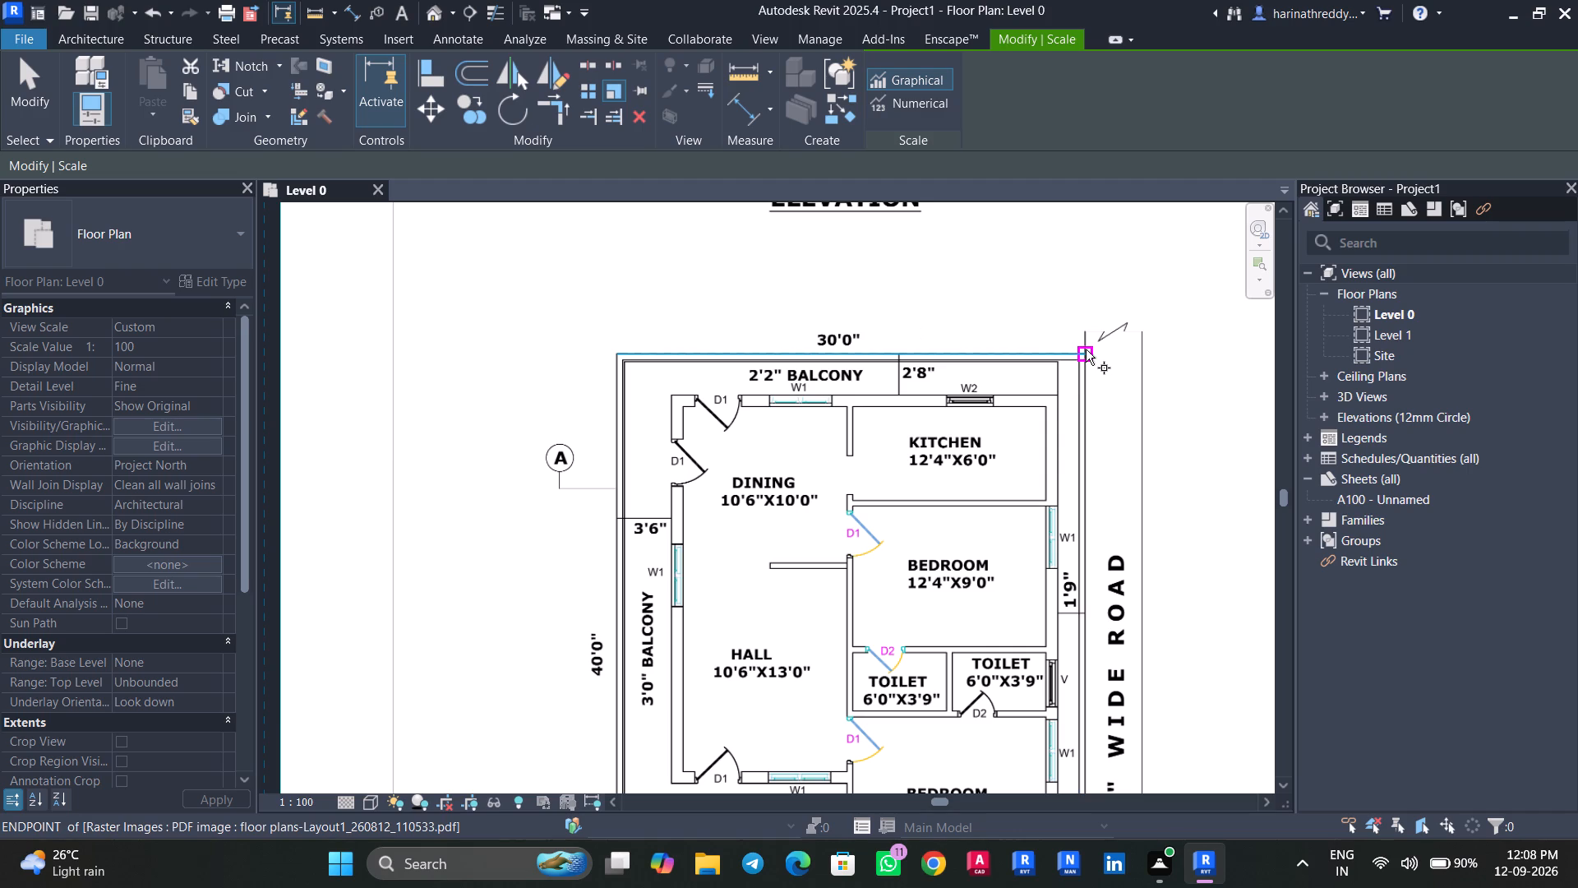
{"action": "left_click", "coordinate": [1085, 349]}
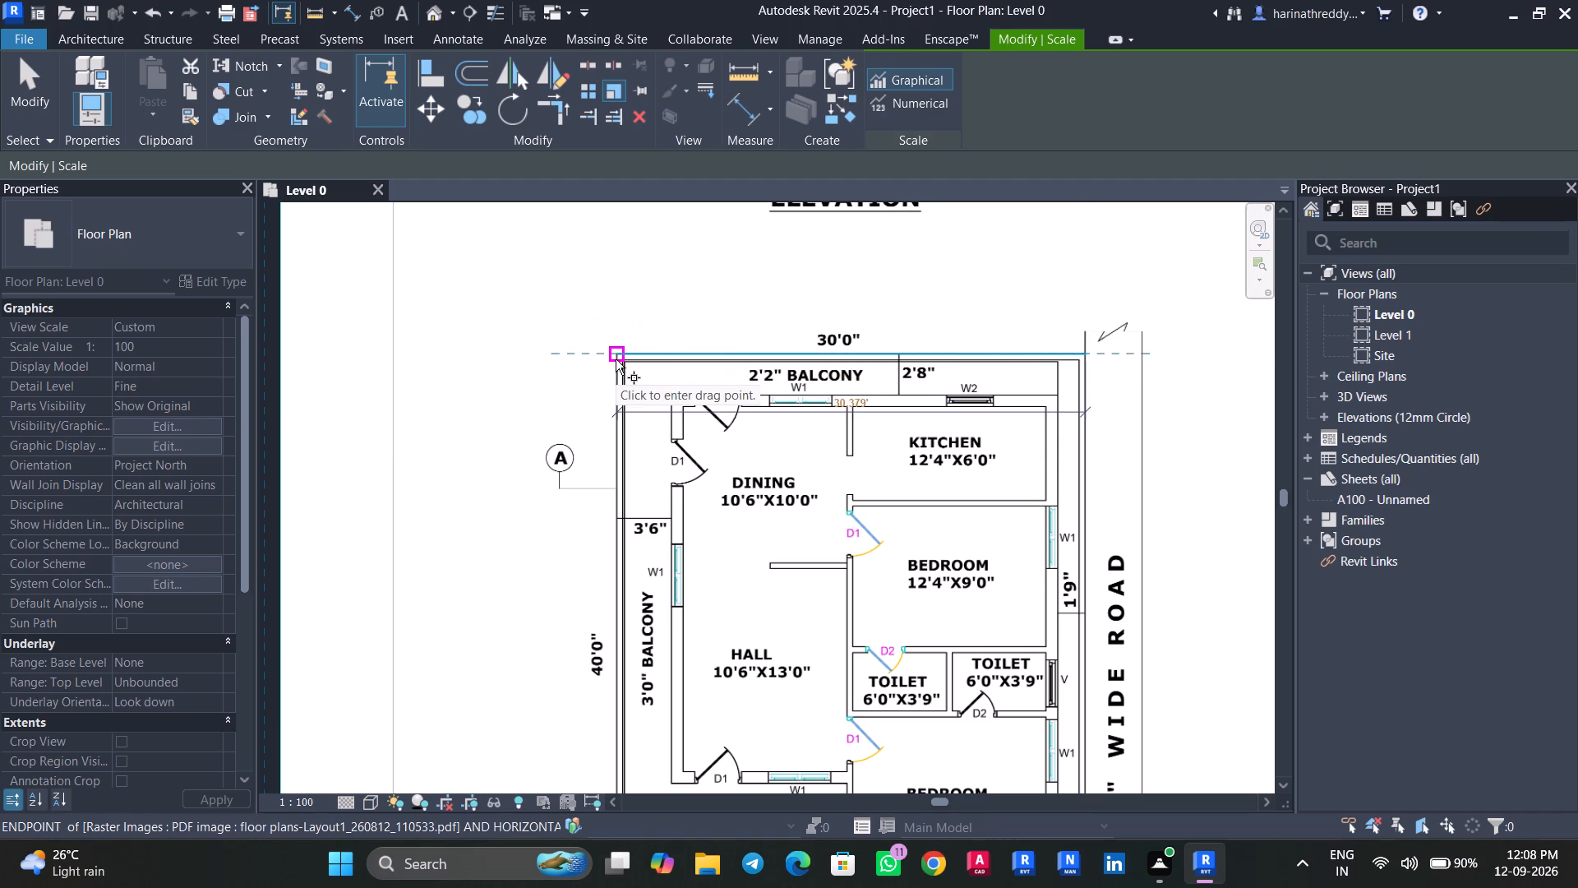
{"action": "left_click", "coordinate": [616, 359]}
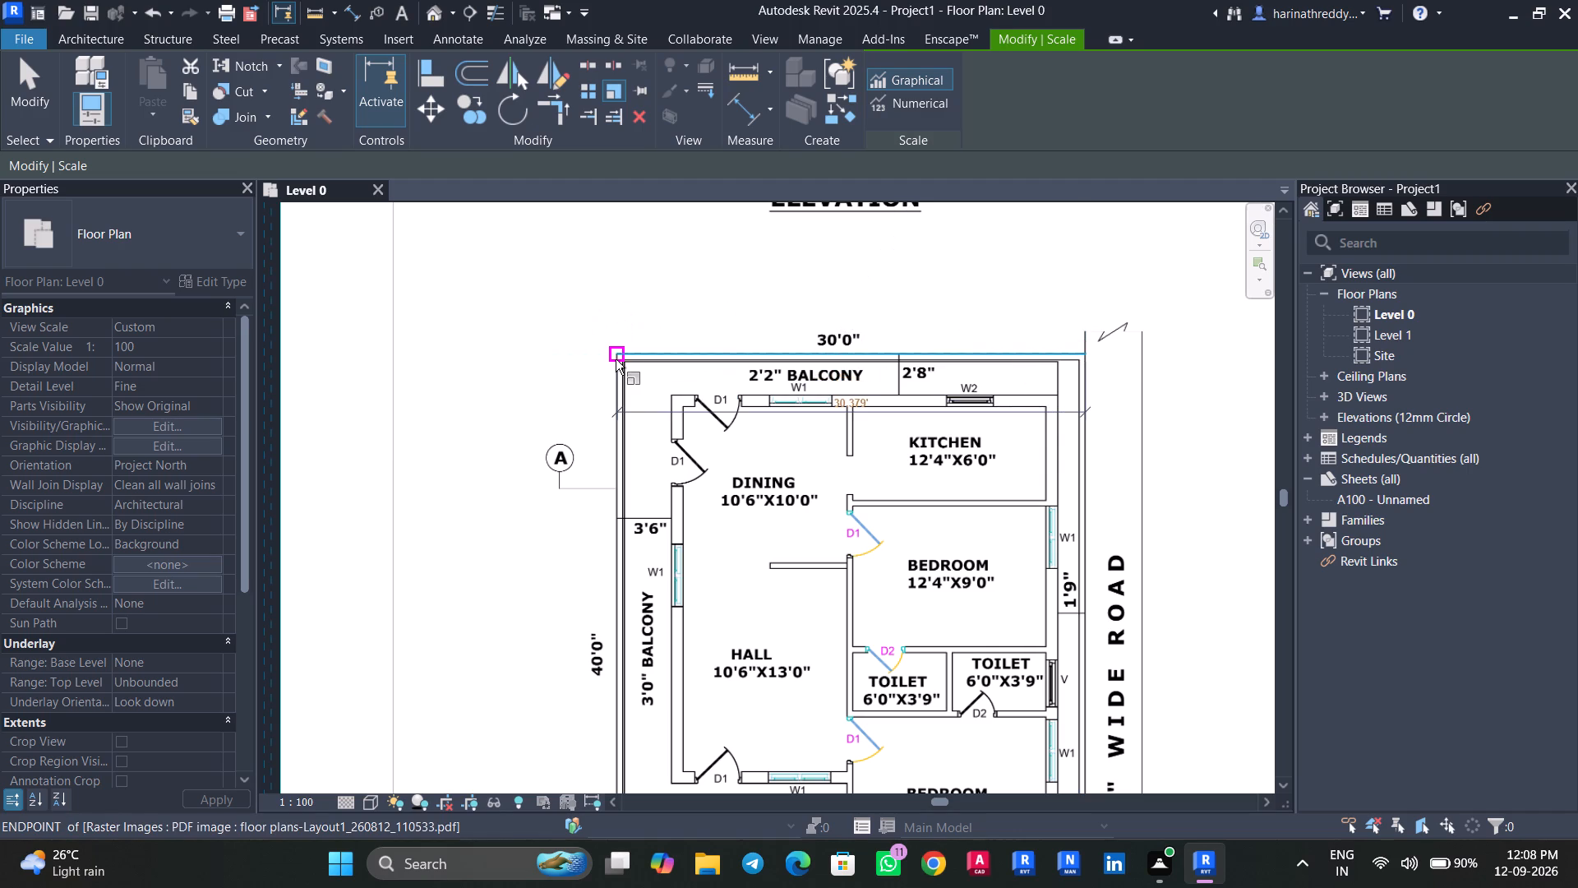
{"action": "type", "text": "30"}
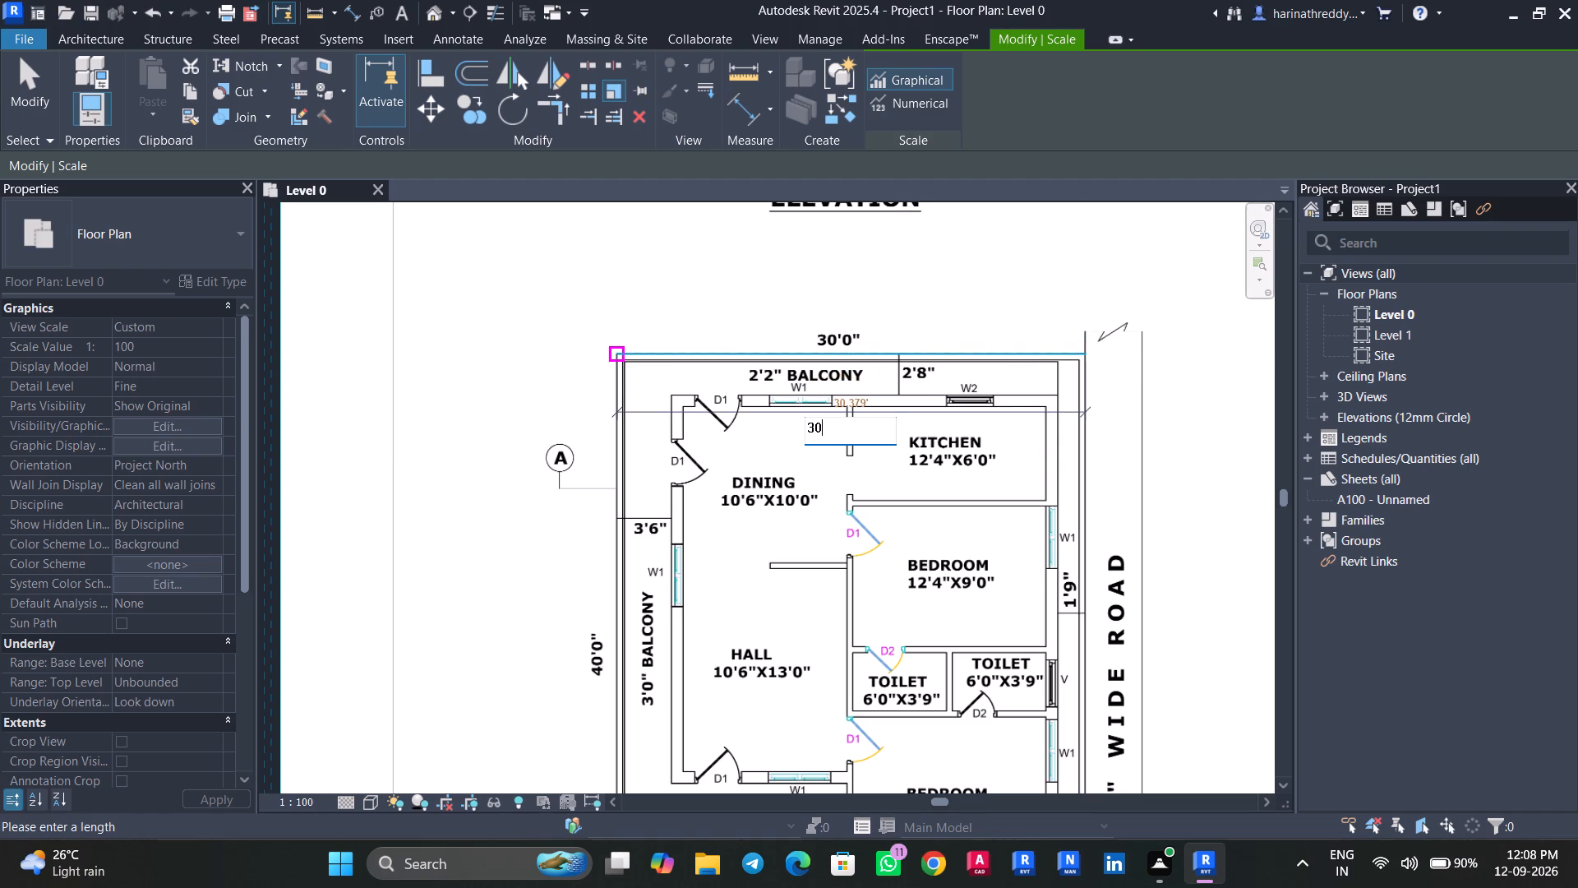
{"action": "key", "text": "apostrophe"}
{"action": "key", "text": "Return"}
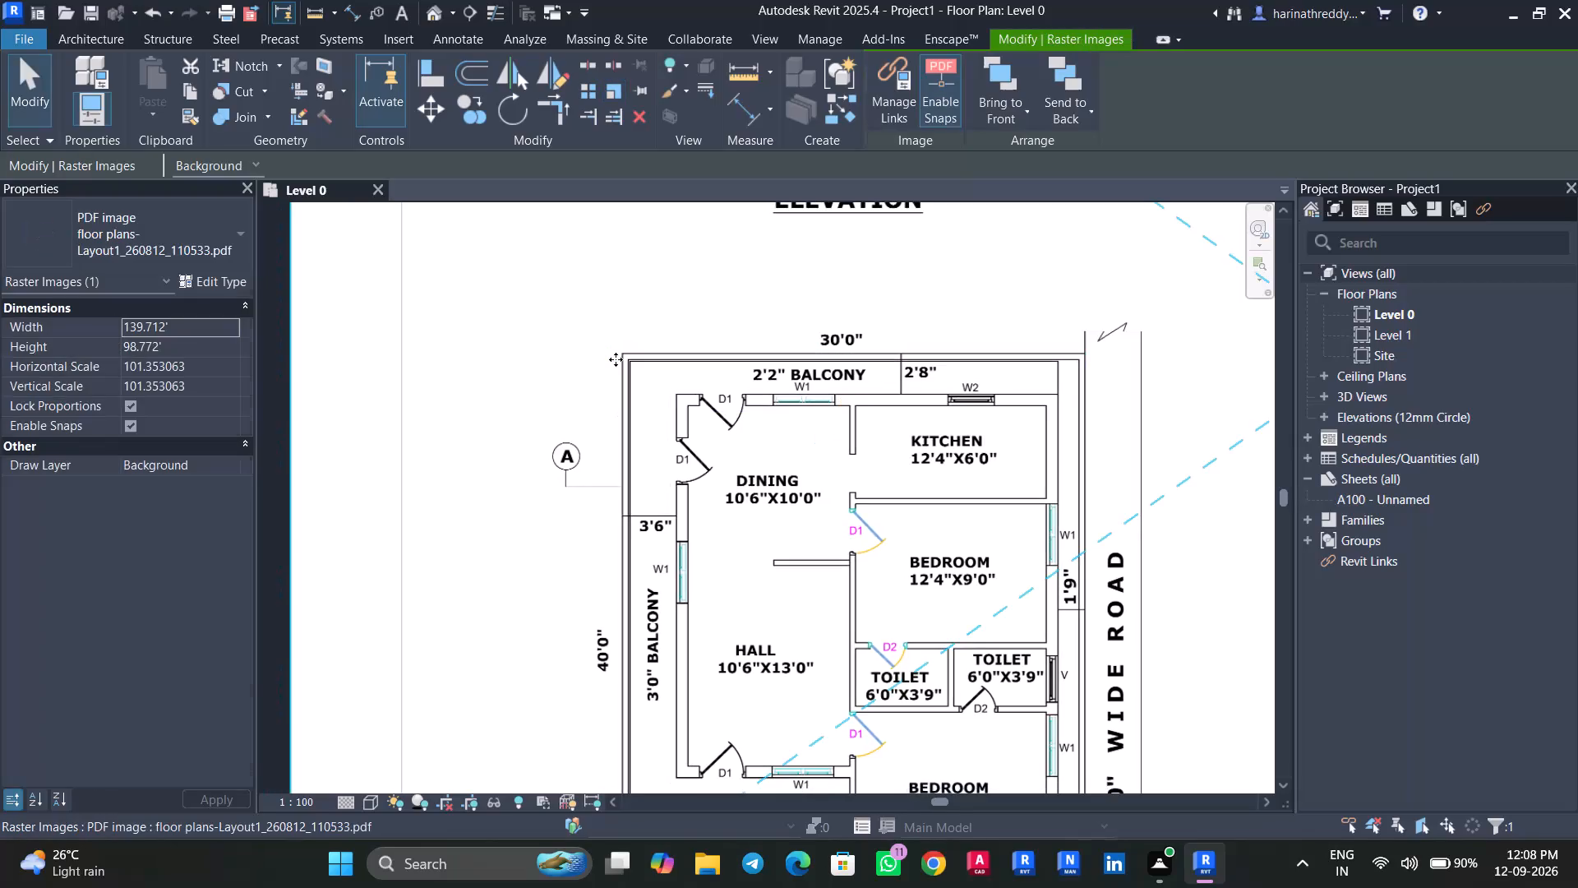
Scale the PDF graphically along the ground floor plan's west boundary, from its lower corner to its upper corner, setting that length to 40'.
{"action": "scroll", "coordinate": [736, 459], "scroll_direction": "down", "scroll_amount": 4}
{"action": "scroll", "coordinate": [740, 457], "scroll_direction": "up", "scroll_amount": 1}
{"action": "middle_click_drag", "start_coordinate": [747, 527], "coordinate": [808, 363]}
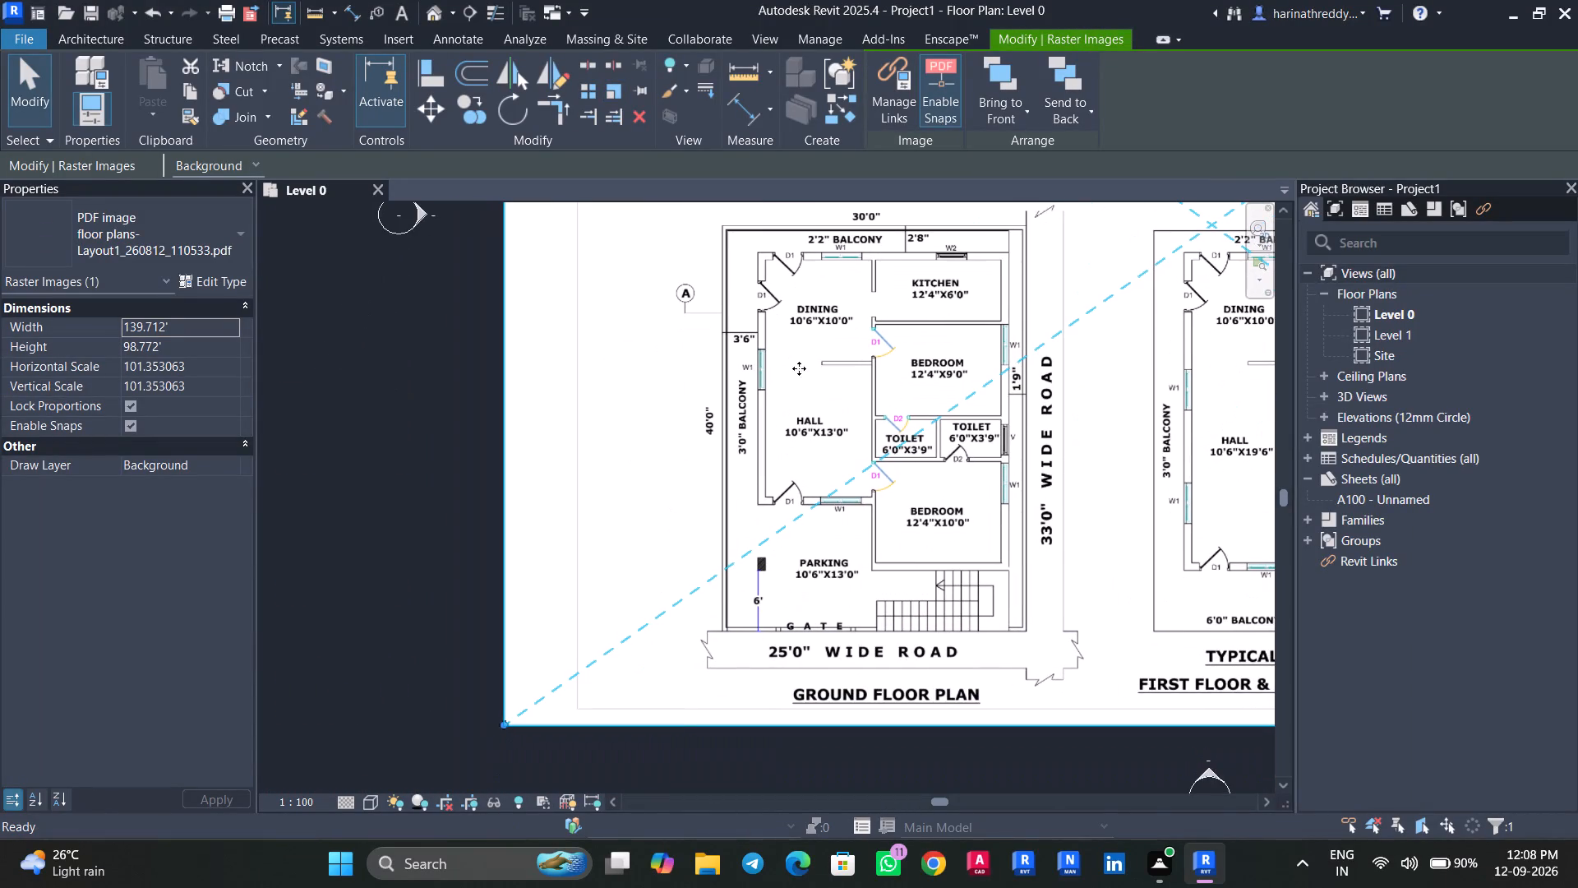
{"action": "scroll", "coordinate": [727, 428], "scroll_direction": "up", "scroll_amount": 1}
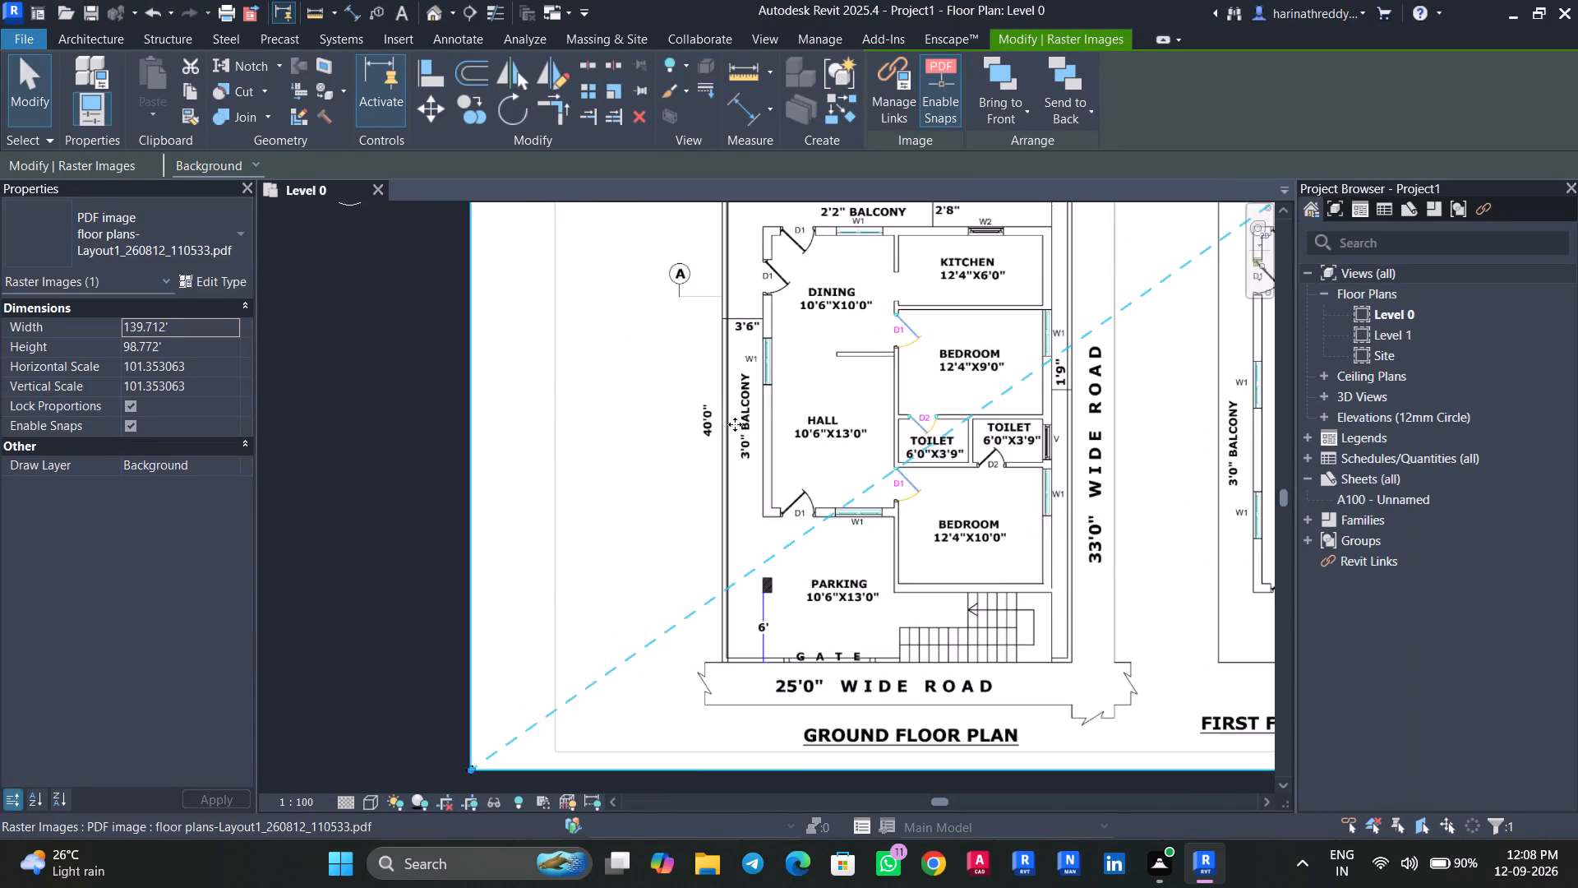
{"action": "scroll", "coordinate": [735, 424], "scroll_direction": "up", "scroll_amount": 1}
{"action": "scroll", "coordinate": [735, 424], "scroll_direction": "down", "scroll_amount": 2}
{"action": "scroll", "coordinate": [735, 424], "scroll_direction": "up", "scroll_amount": 1}
{"action": "scroll", "coordinate": [735, 424], "scroll_direction": "down", "scroll_amount": 7}
{"action": "scroll", "coordinate": [744, 371], "scroll_direction": "up", "scroll_amount": 3}
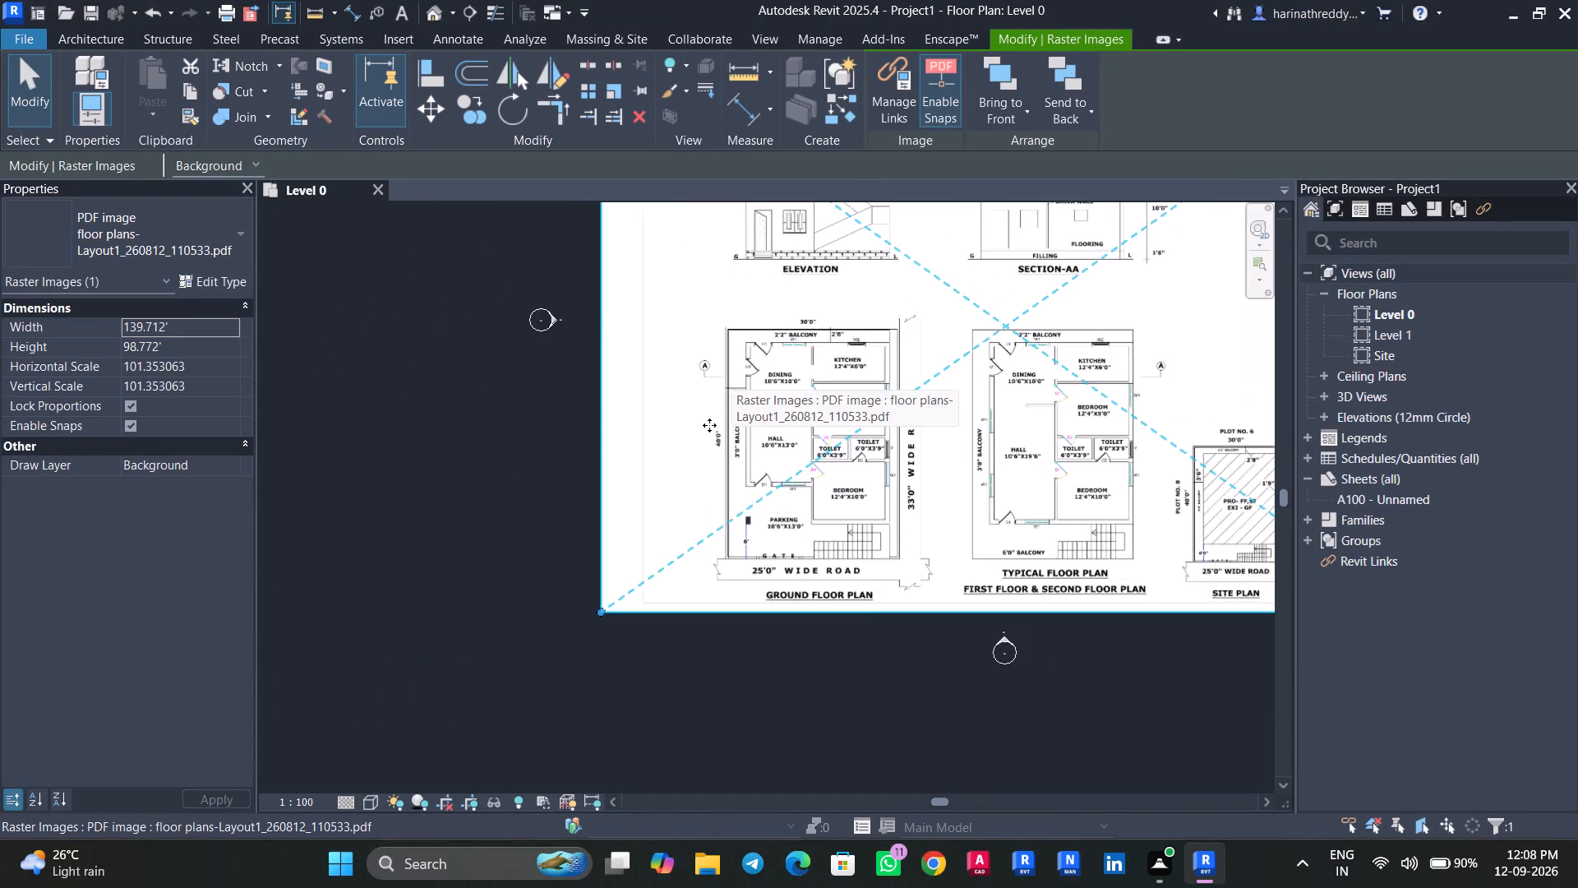
{"action": "scroll", "coordinate": [709, 425], "scroll_direction": "up", "scroll_amount": 3}
{"action": "middle_click_drag", "start_coordinate": [684, 460], "coordinate": [727, 499]}
{"action": "scroll", "coordinate": [727, 503], "scroll_direction": "up", "scroll_amount": 2}
{"action": "middle_click_drag", "start_coordinate": [727, 503], "coordinate": [678, 489]}
{"action": "left_click", "coordinate": [678, 489]}
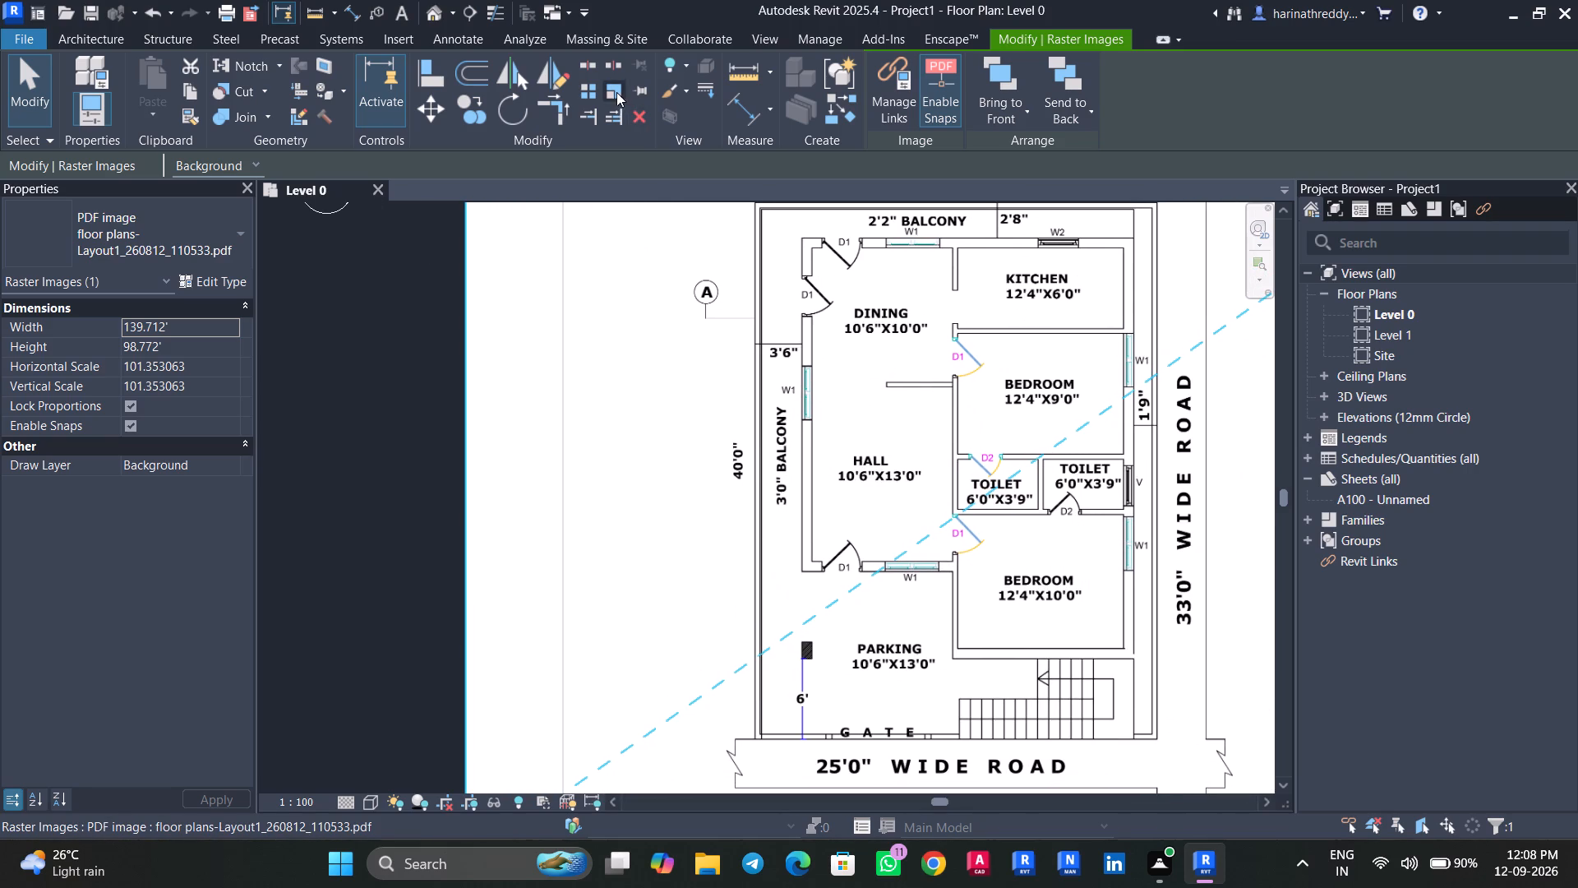
{"action": "left_click", "coordinate": [616, 91]}
{"action": "left_click", "coordinate": [753, 741]}
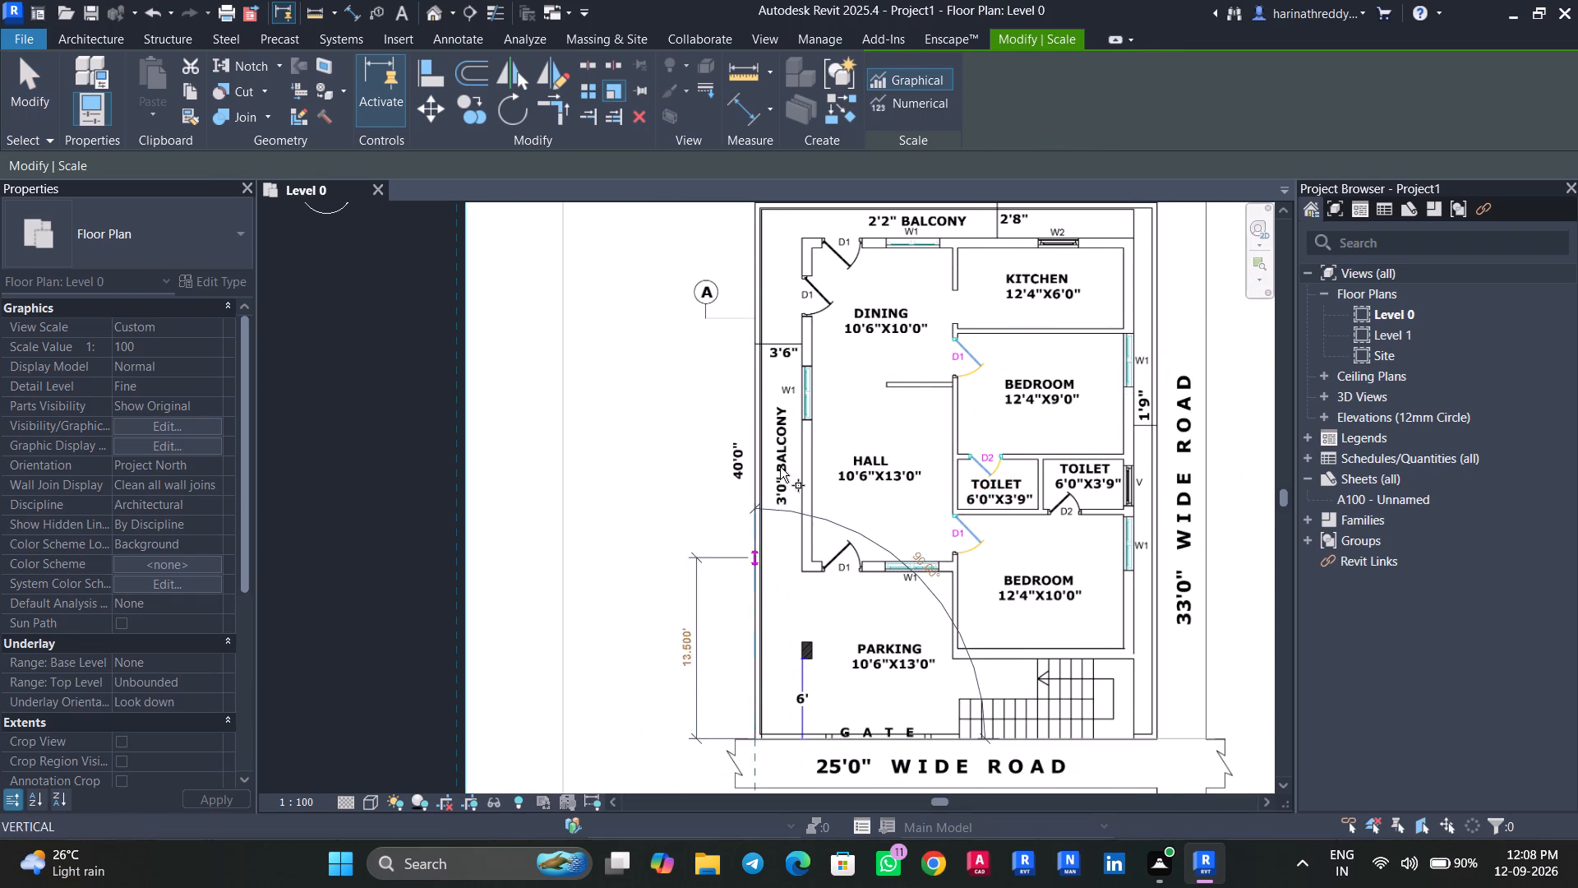
{"action": "middle_click_drag", "start_coordinate": [749, 223], "coordinate": [727, 305]}
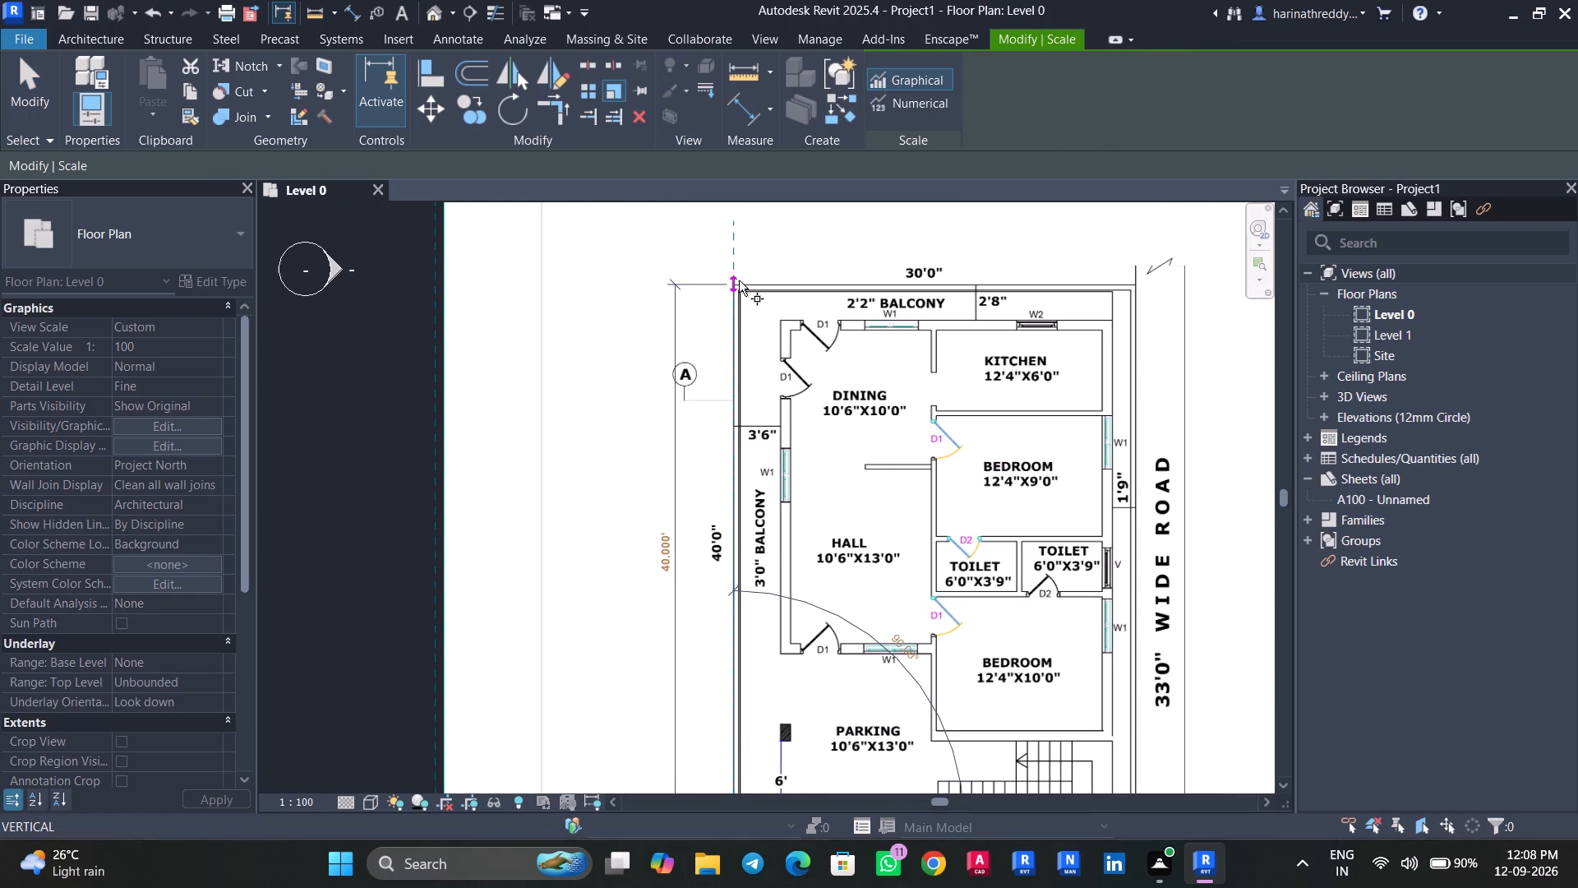
{"action": "left_click", "coordinate": [737, 280]}
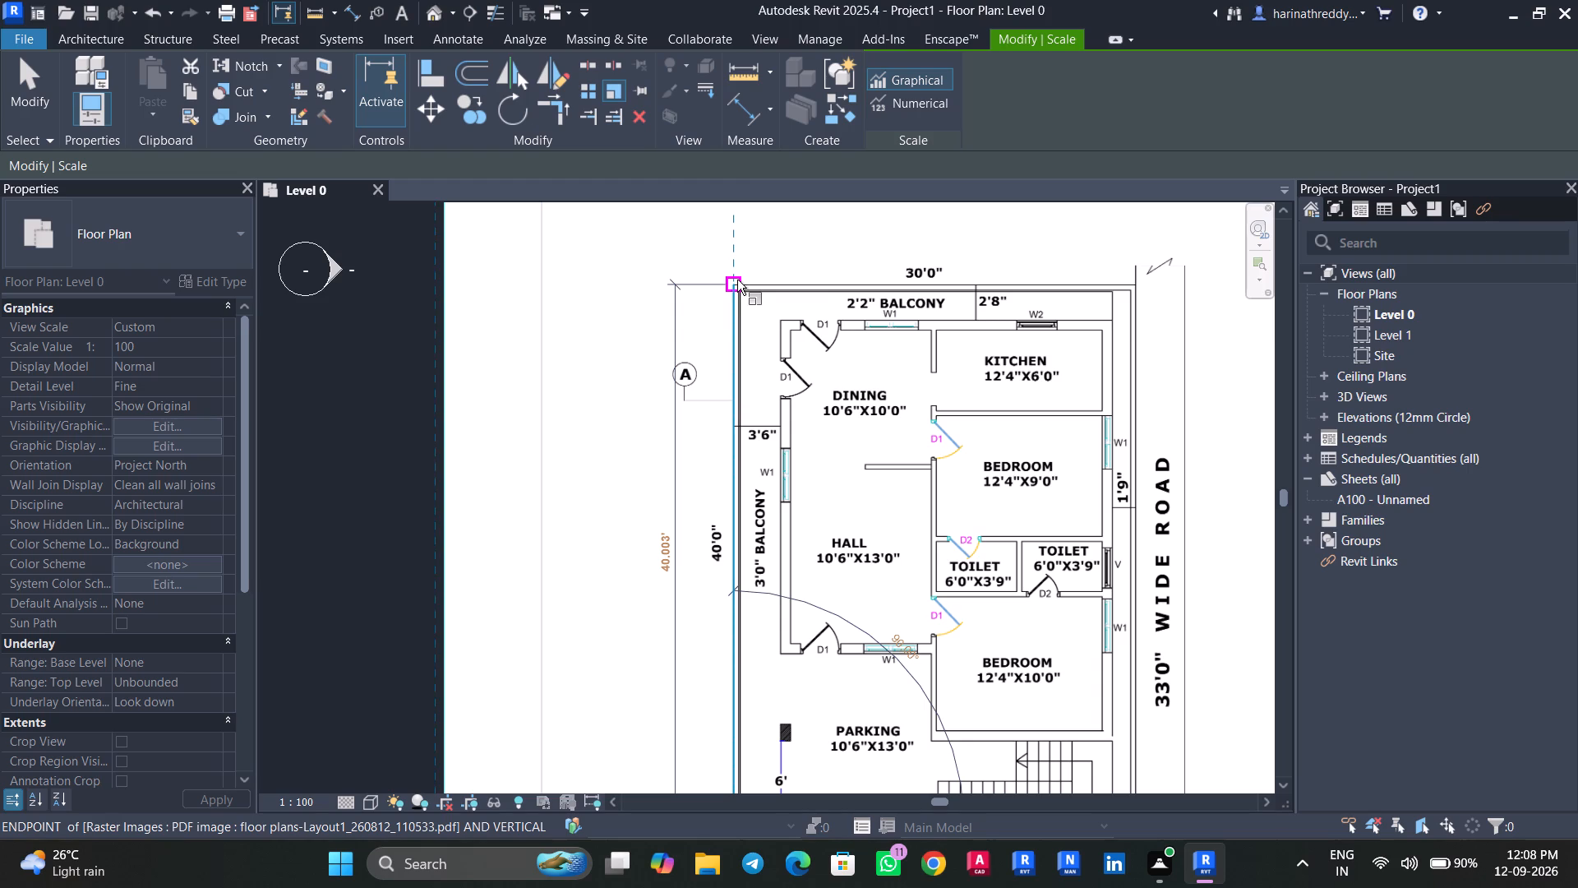
{"action": "type", "text": "40'"}
{"action": "key", "text": "Return"}
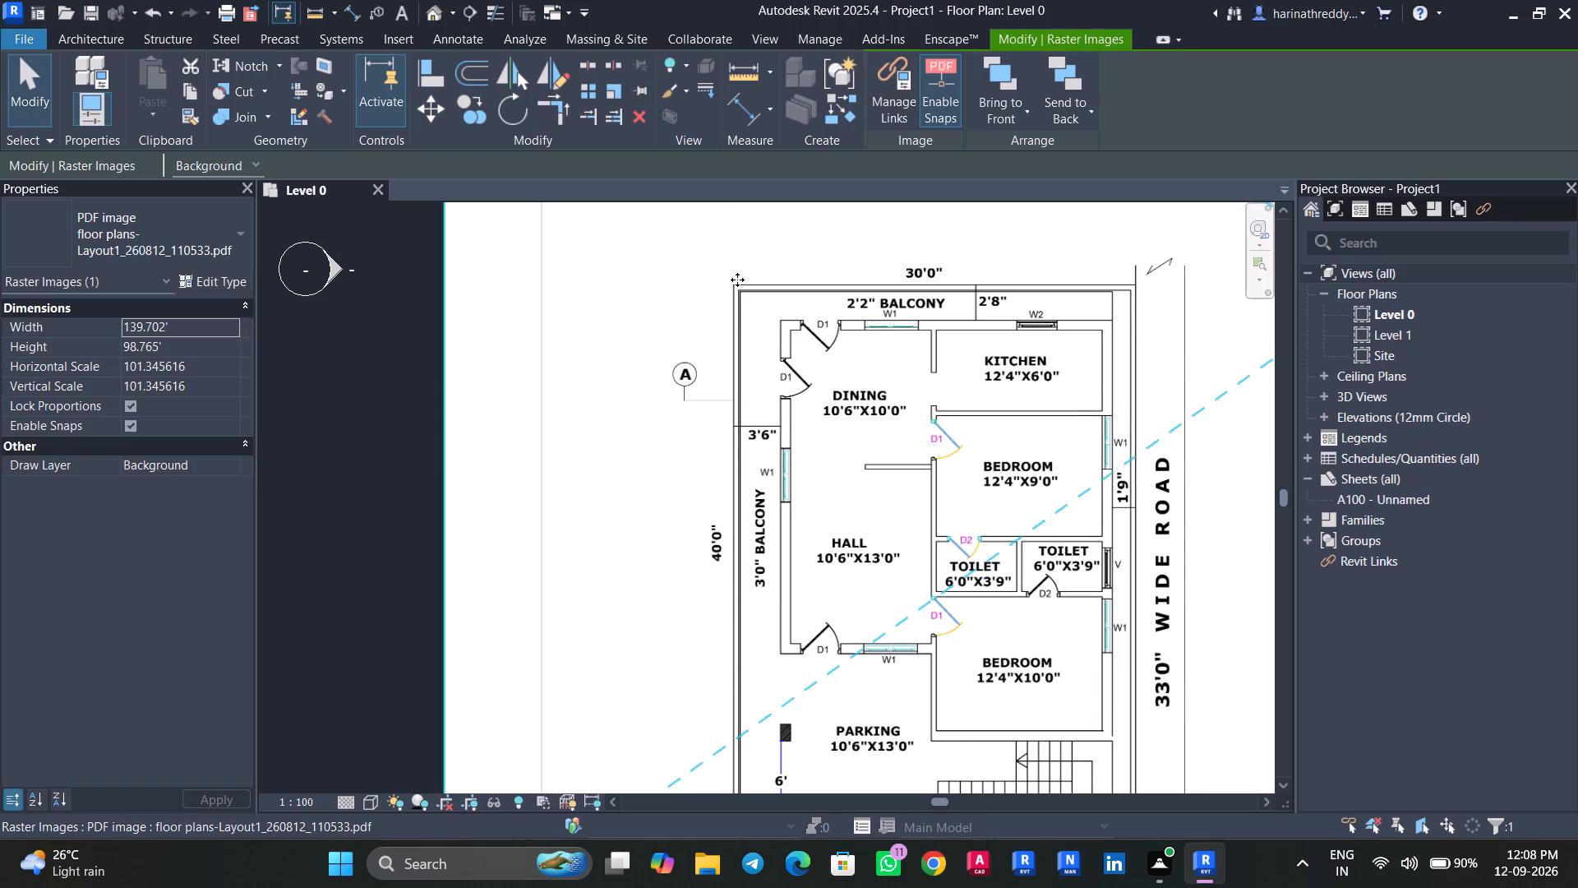
Examine the ground floor plan up close around the balcony, dining room and kitchen walls.
{"action": "scroll", "coordinate": [718, 416], "scroll_direction": "down", "scroll_amount": 1}
{"action": "scroll", "coordinate": [718, 416], "scroll_direction": "up", "scroll_amount": 1}
{"action": "scroll", "coordinate": [725, 413], "scroll_direction": "down", "scroll_amount": 1}
{"action": "scroll", "coordinate": [789, 467], "scroll_direction": "up", "scroll_amount": 5}
{"action": "left_click", "coordinate": [799, 465]}
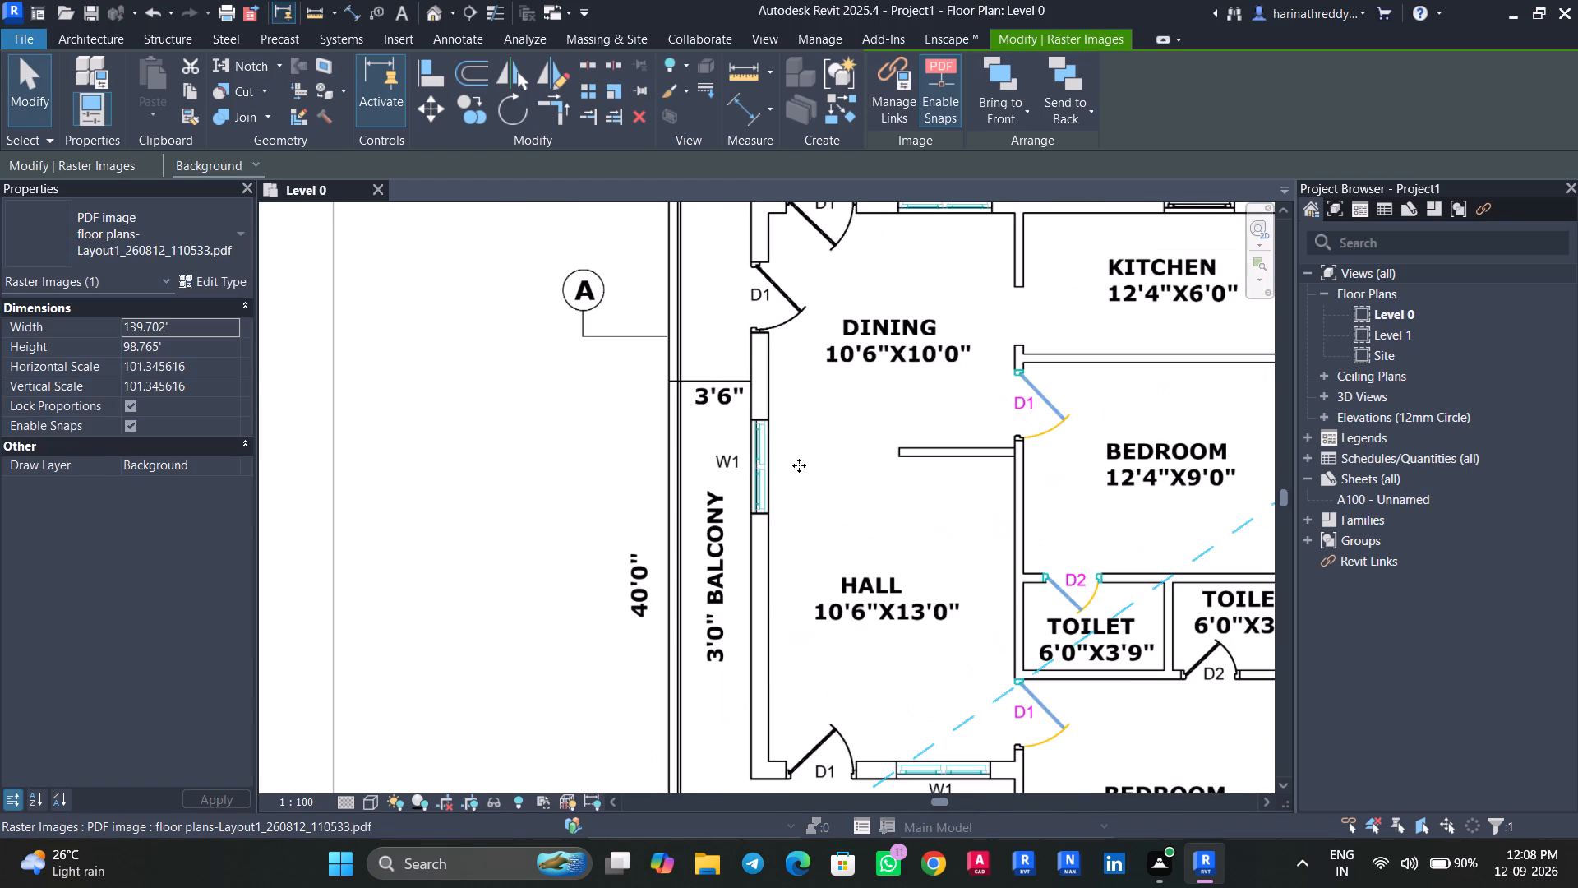
{"action": "scroll", "coordinate": [799, 465], "scroll_direction": "down", "scroll_amount": 4}
{"action": "middle_click_drag", "start_coordinate": [799, 465], "coordinate": [668, 435]}
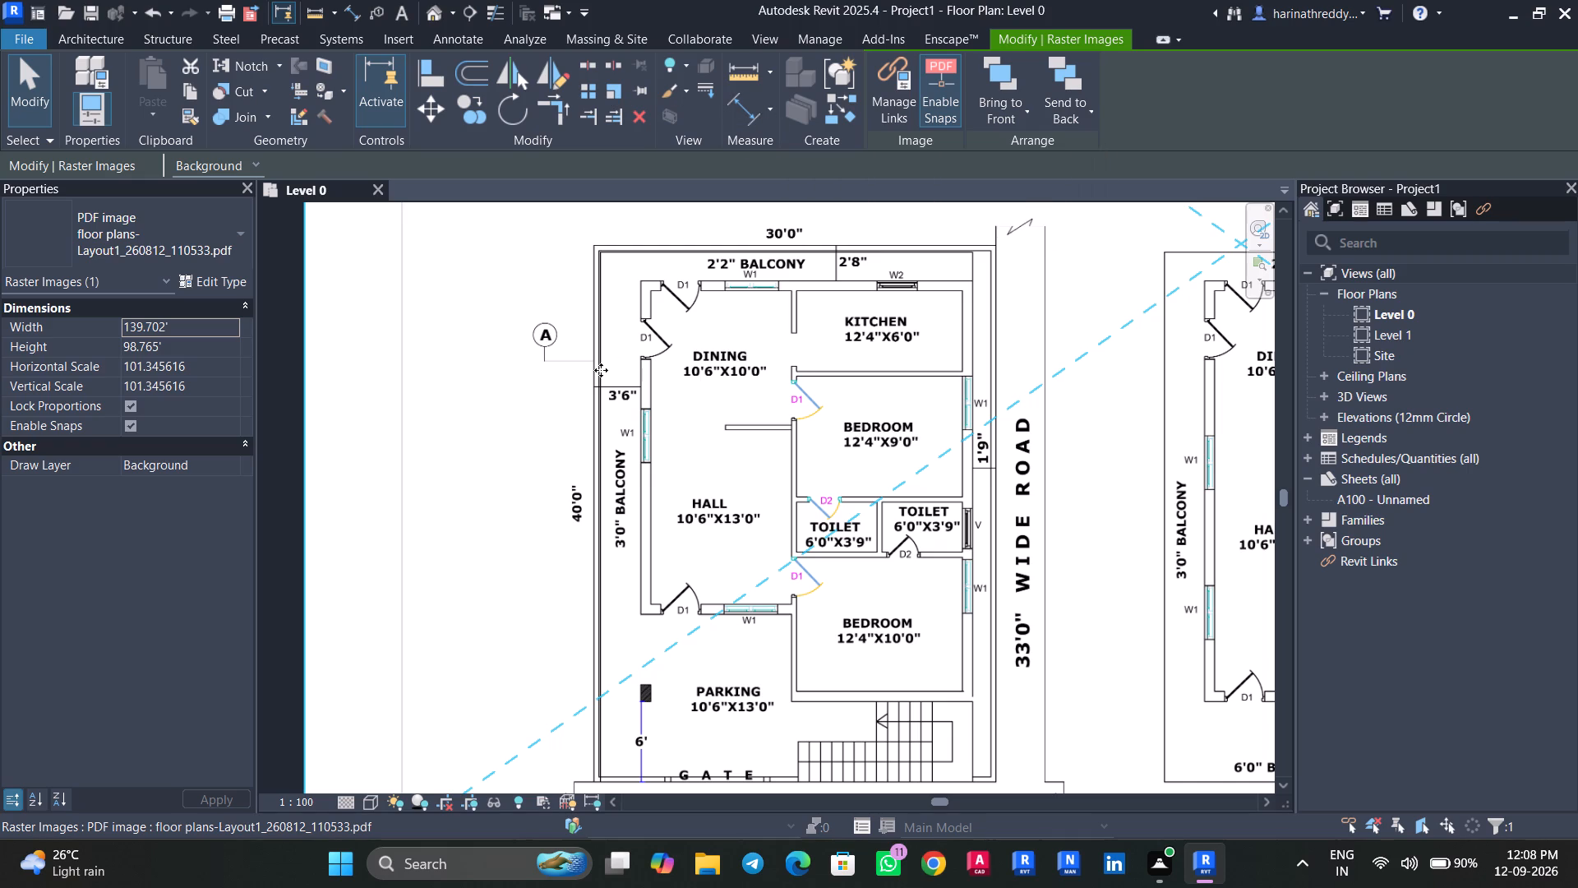
{"action": "scroll", "coordinate": [752, 238], "scroll_direction": "up", "scroll_amount": 1}
{"action": "scroll", "coordinate": [752, 238], "scroll_direction": "down", "scroll_amount": 1}
{"action": "scroll", "coordinate": [752, 238], "scroll_direction": "up", "scroll_amount": 2}
{"action": "scroll", "coordinate": [752, 238], "scroll_direction": "down", "scroll_amount": 1}
{"action": "scroll", "coordinate": [752, 238], "scroll_direction": "up", "scroll_amount": 2}
{"action": "scroll", "coordinate": [789, 302], "scroll_direction": "up", "scroll_amount": 1}
{"action": "scroll", "coordinate": [789, 302], "scroll_direction": "down", "scroll_amount": 2}
{"action": "scroll", "coordinate": [789, 302], "scroll_direction": "up", "scroll_amount": 10}
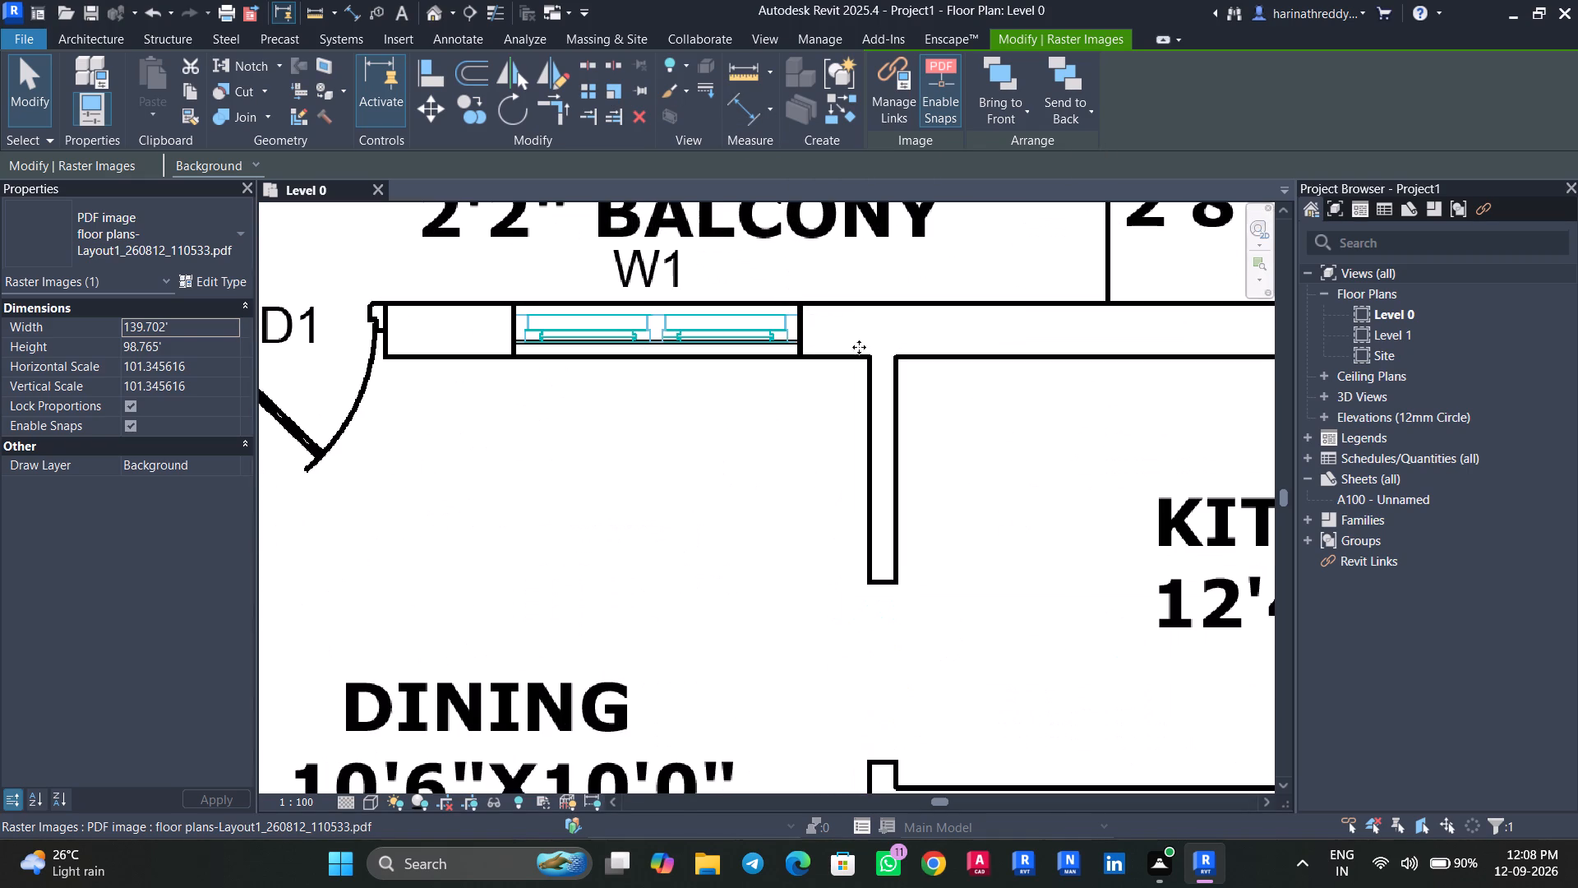
{"action": "left_click", "coordinate": [787, 495]}
{"action": "scroll", "coordinate": [762, 384], "scroll_direction": "down", "scroll_amount": 1}
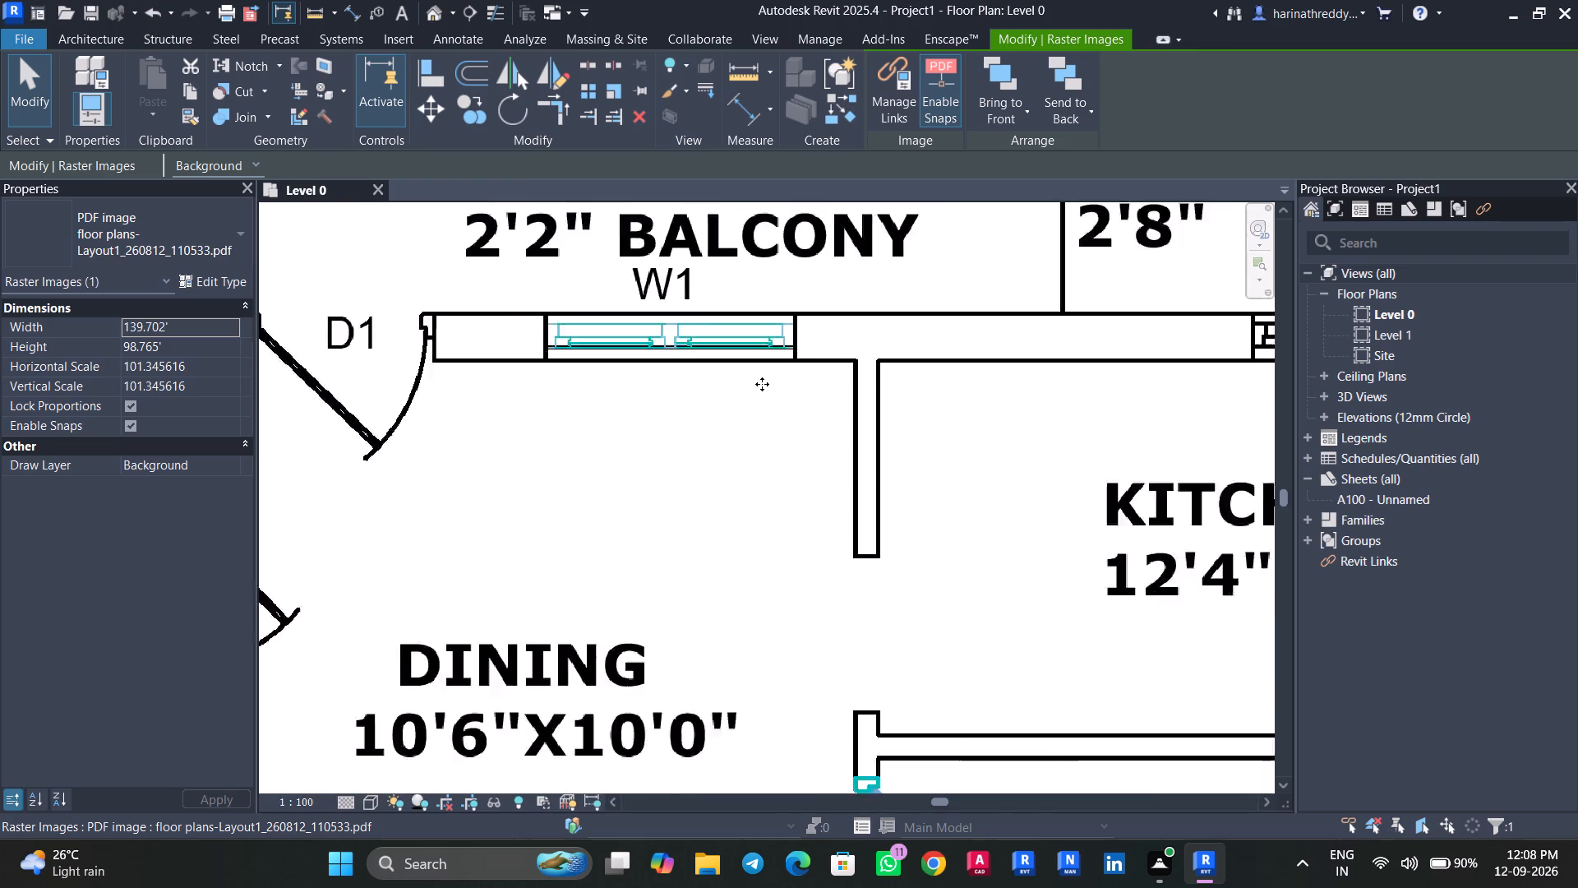
{"action": "scroll", "coordinate": [762, 384], "scroll_direction": "down", "scroll_amount": 9}
{"action": "scroll", "coordinate": [768, 380], "scroll_direction": "up", "scroll_amount": 10}
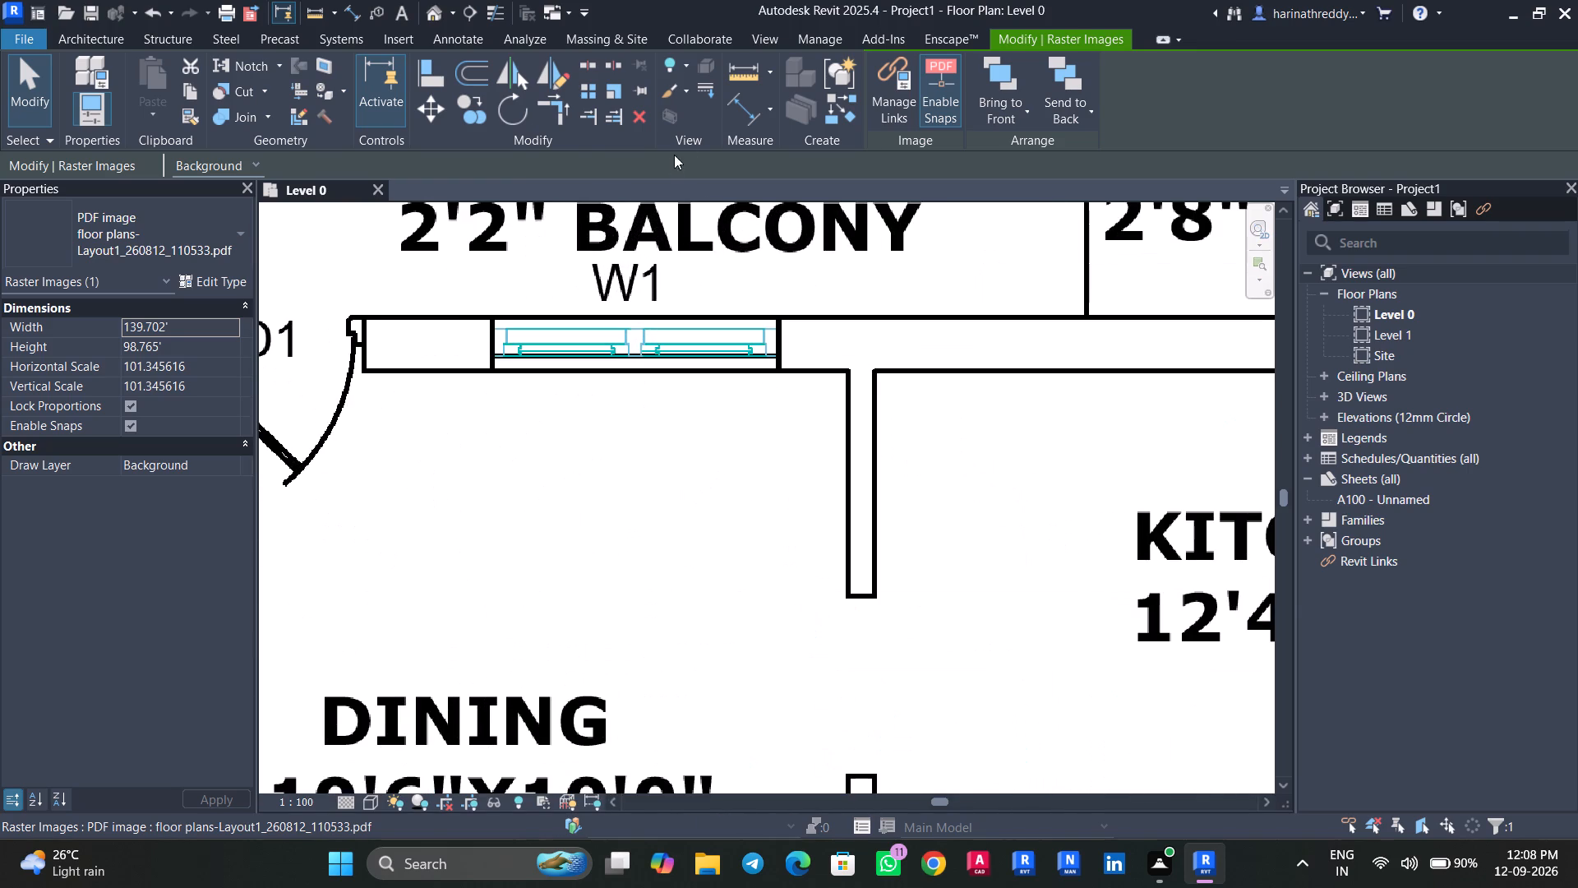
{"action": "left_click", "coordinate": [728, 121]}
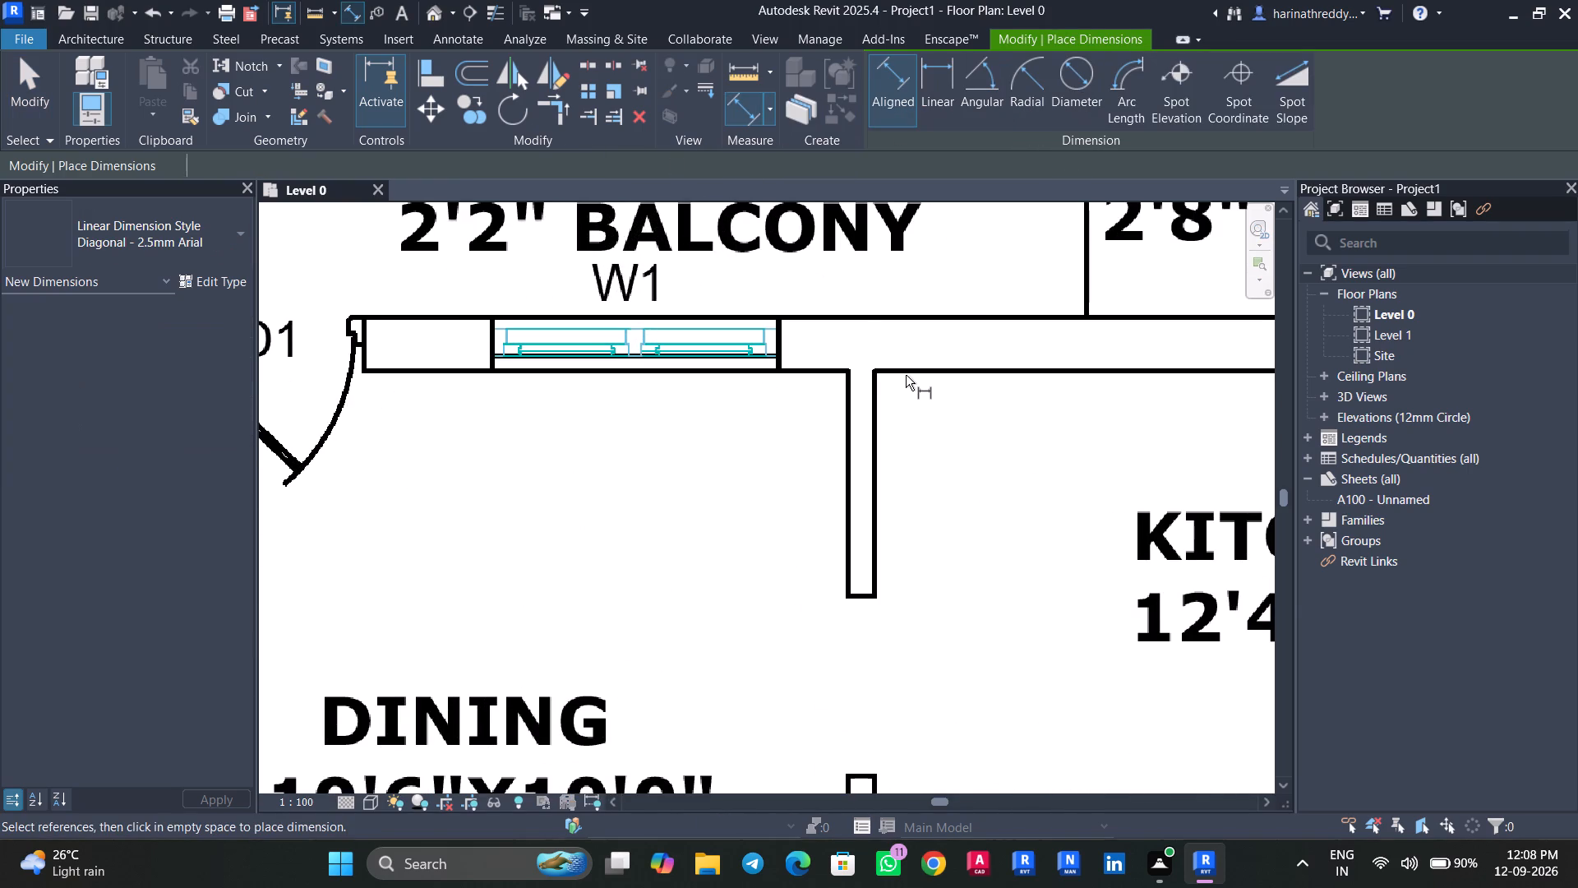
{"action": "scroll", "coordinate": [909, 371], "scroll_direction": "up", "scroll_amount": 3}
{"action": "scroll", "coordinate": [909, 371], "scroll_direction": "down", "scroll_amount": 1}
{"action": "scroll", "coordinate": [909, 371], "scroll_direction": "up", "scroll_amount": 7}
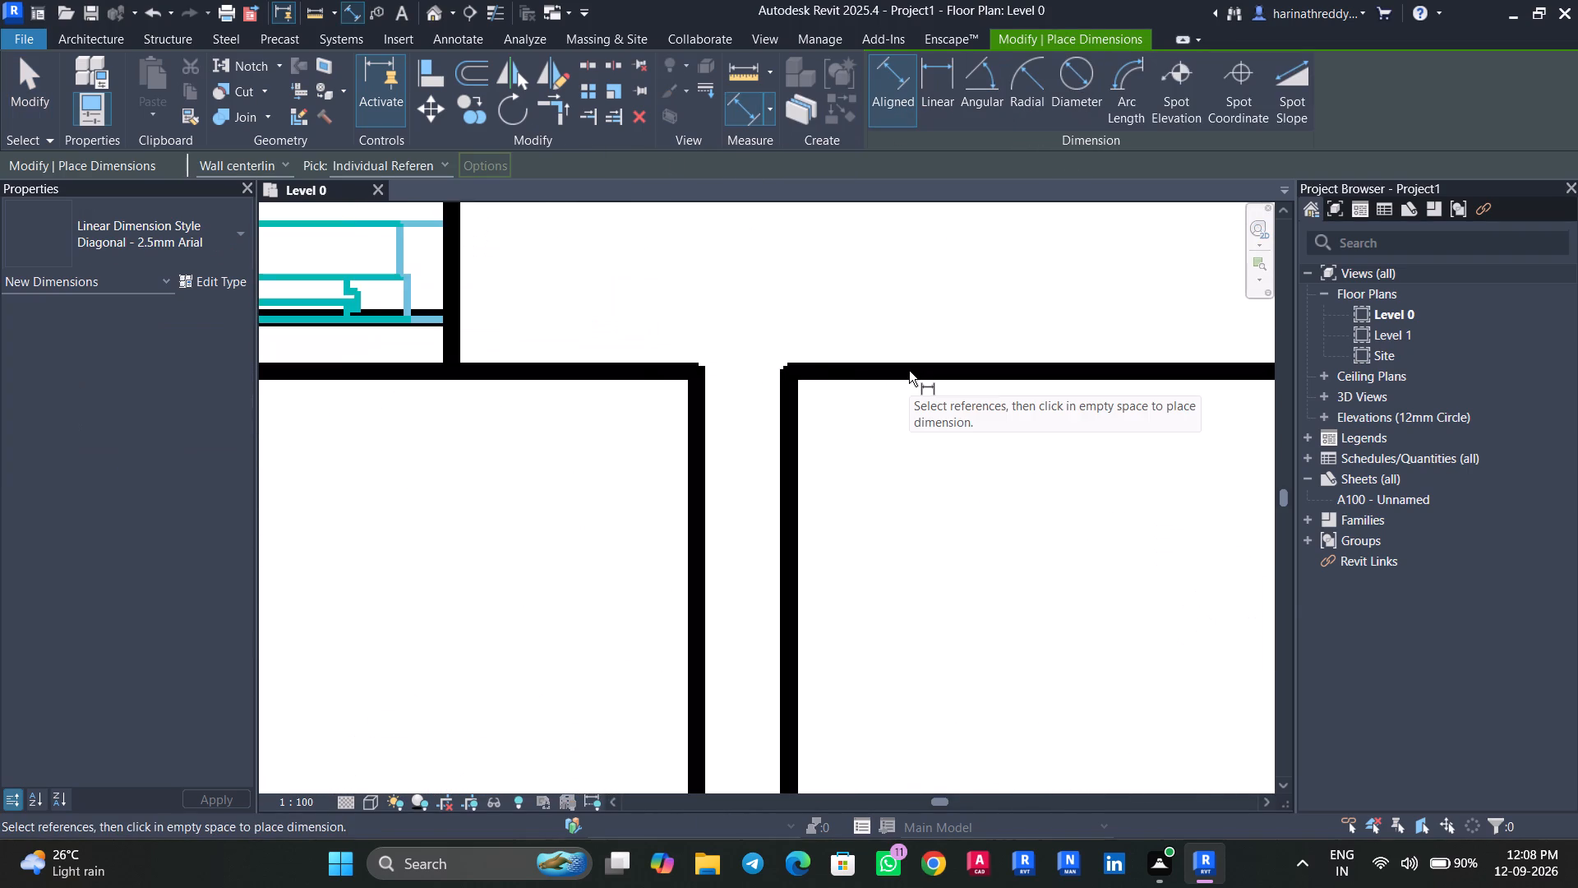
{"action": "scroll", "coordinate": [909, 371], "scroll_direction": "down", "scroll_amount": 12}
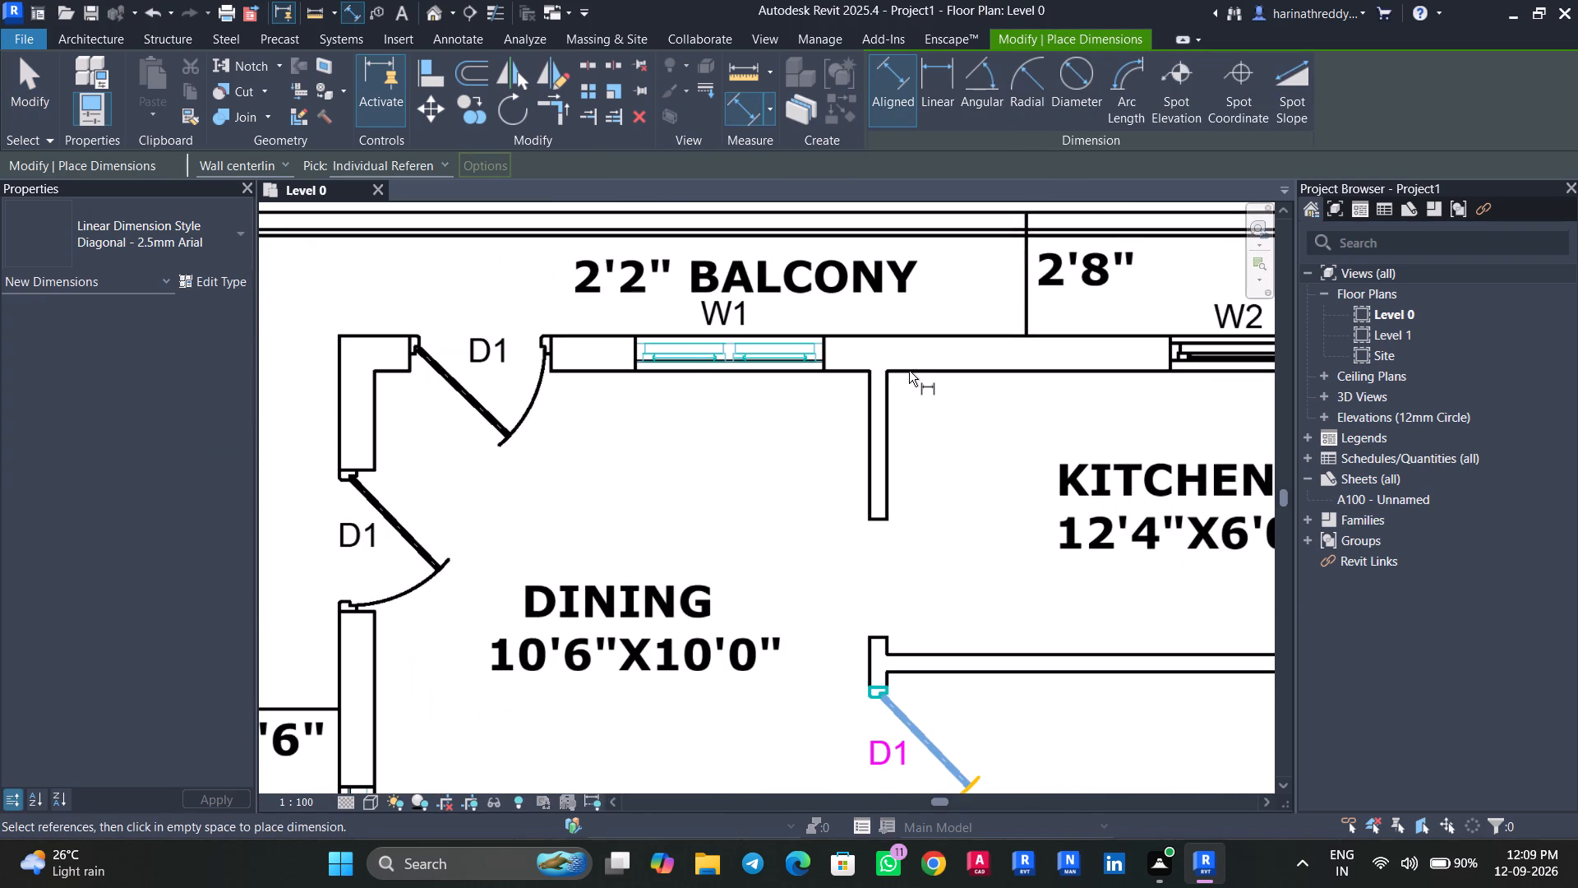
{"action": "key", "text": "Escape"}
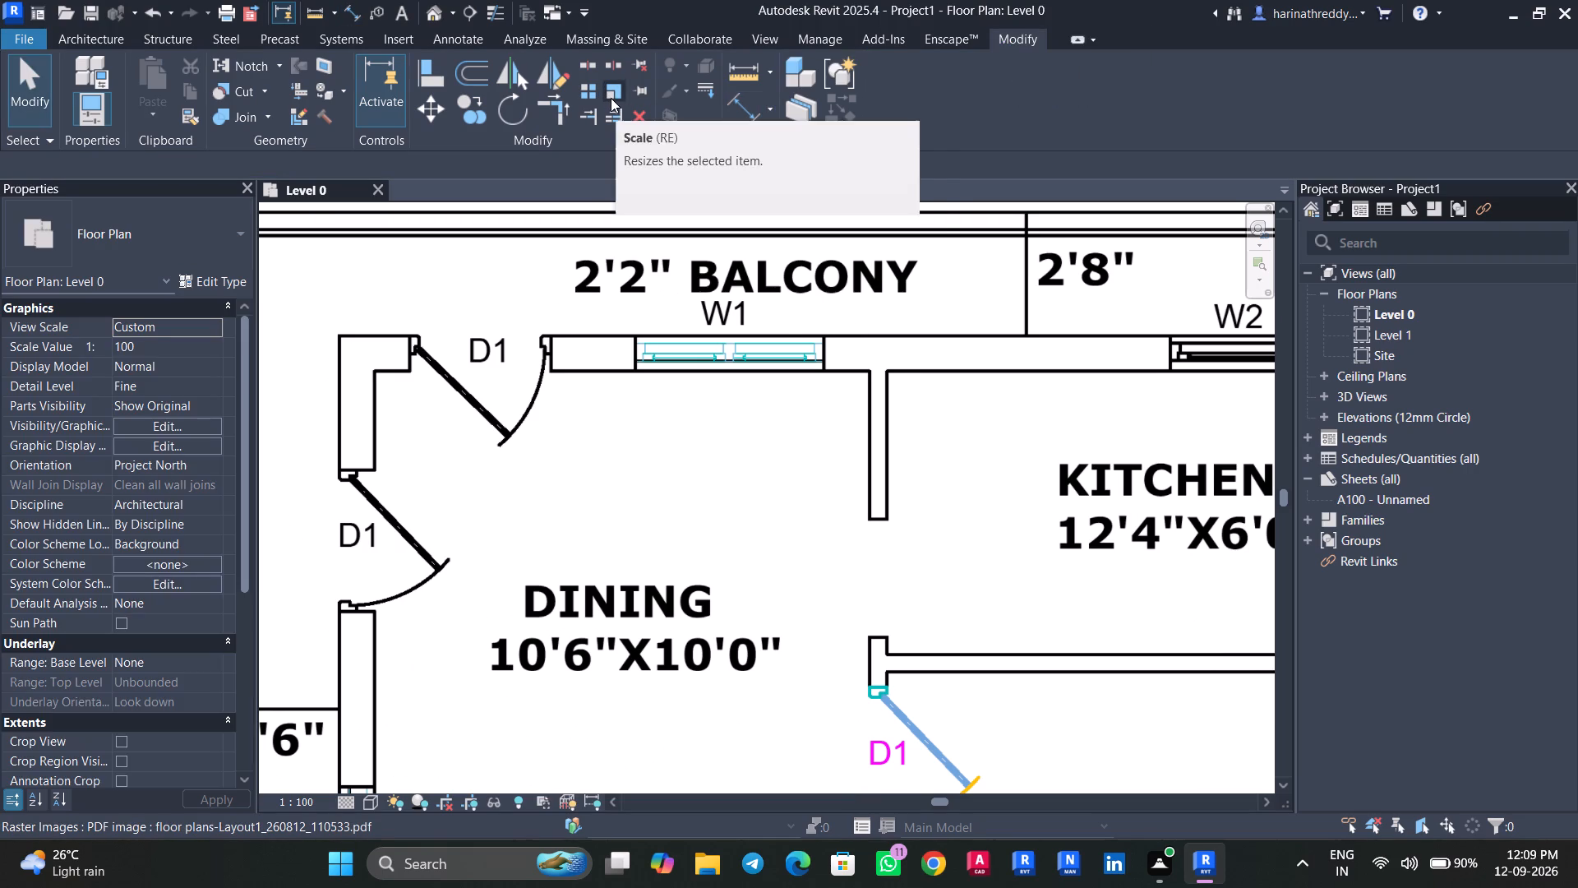
Check the thickness of the north exterior wall near the dining-kitchen partition using the Scale tool's temporary dimension.
{"action": "left_click", "coordinate": [873, 523]}
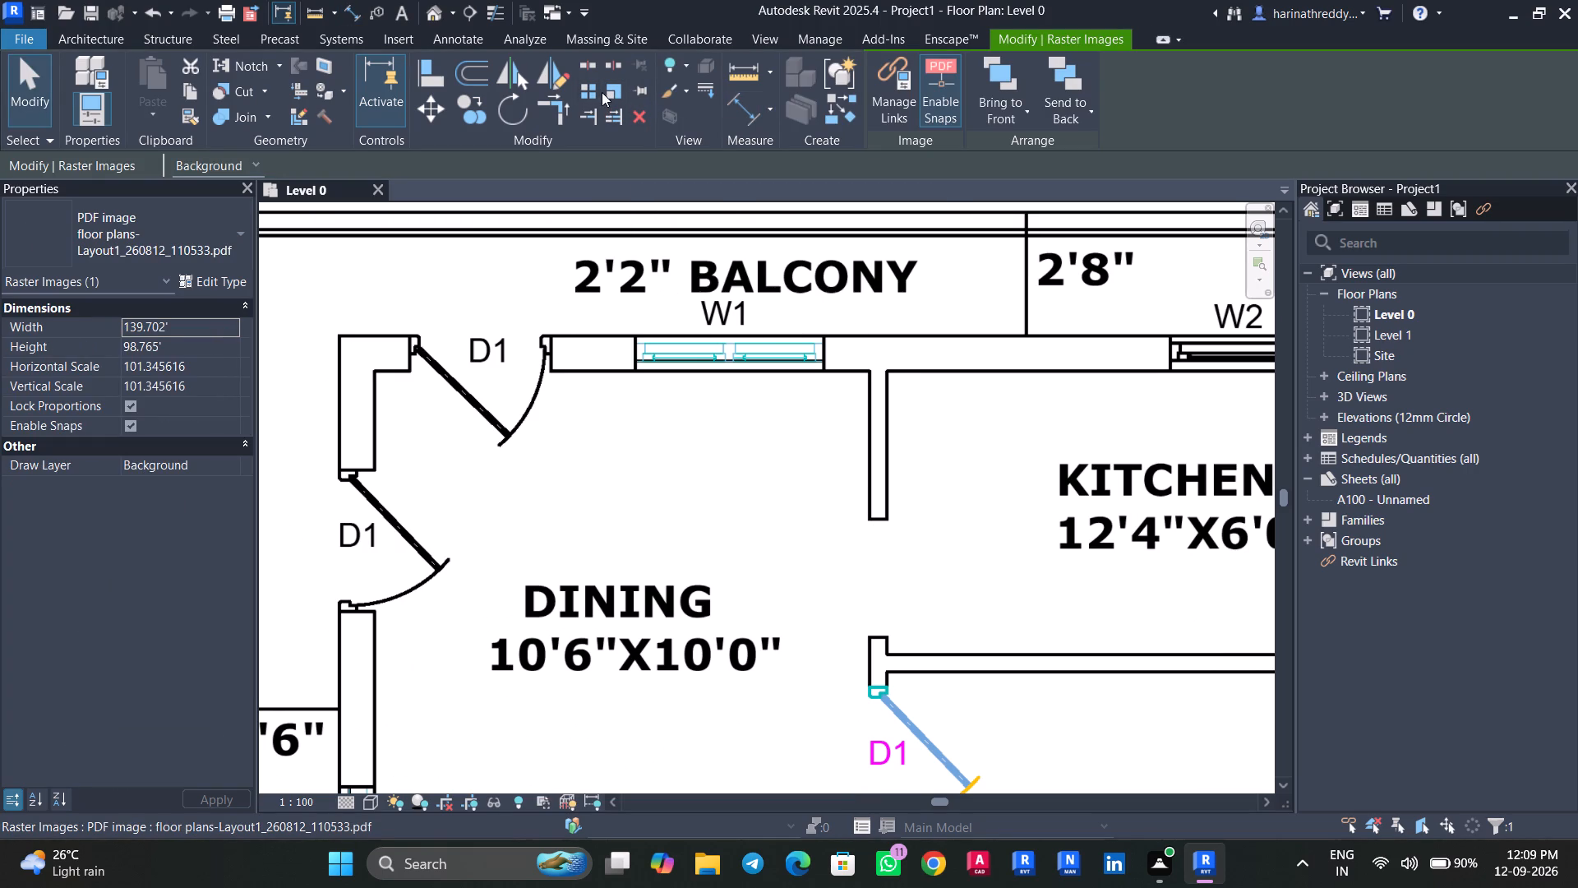
{"action": "left_click", "coordinate": [615, 91]}
{"action": "scroll", "coordinate": [876, 365], "scroll_direction": "up", "scroll_amount": 1}
{"action": "scroll", "coordinate": [876, 365], "scroll_direction": "down", "scroll_amount": 1}
{"action": "scroll", "coordinate": [876, 365], "scroll_direction": "up", "scroll_amount": 12}
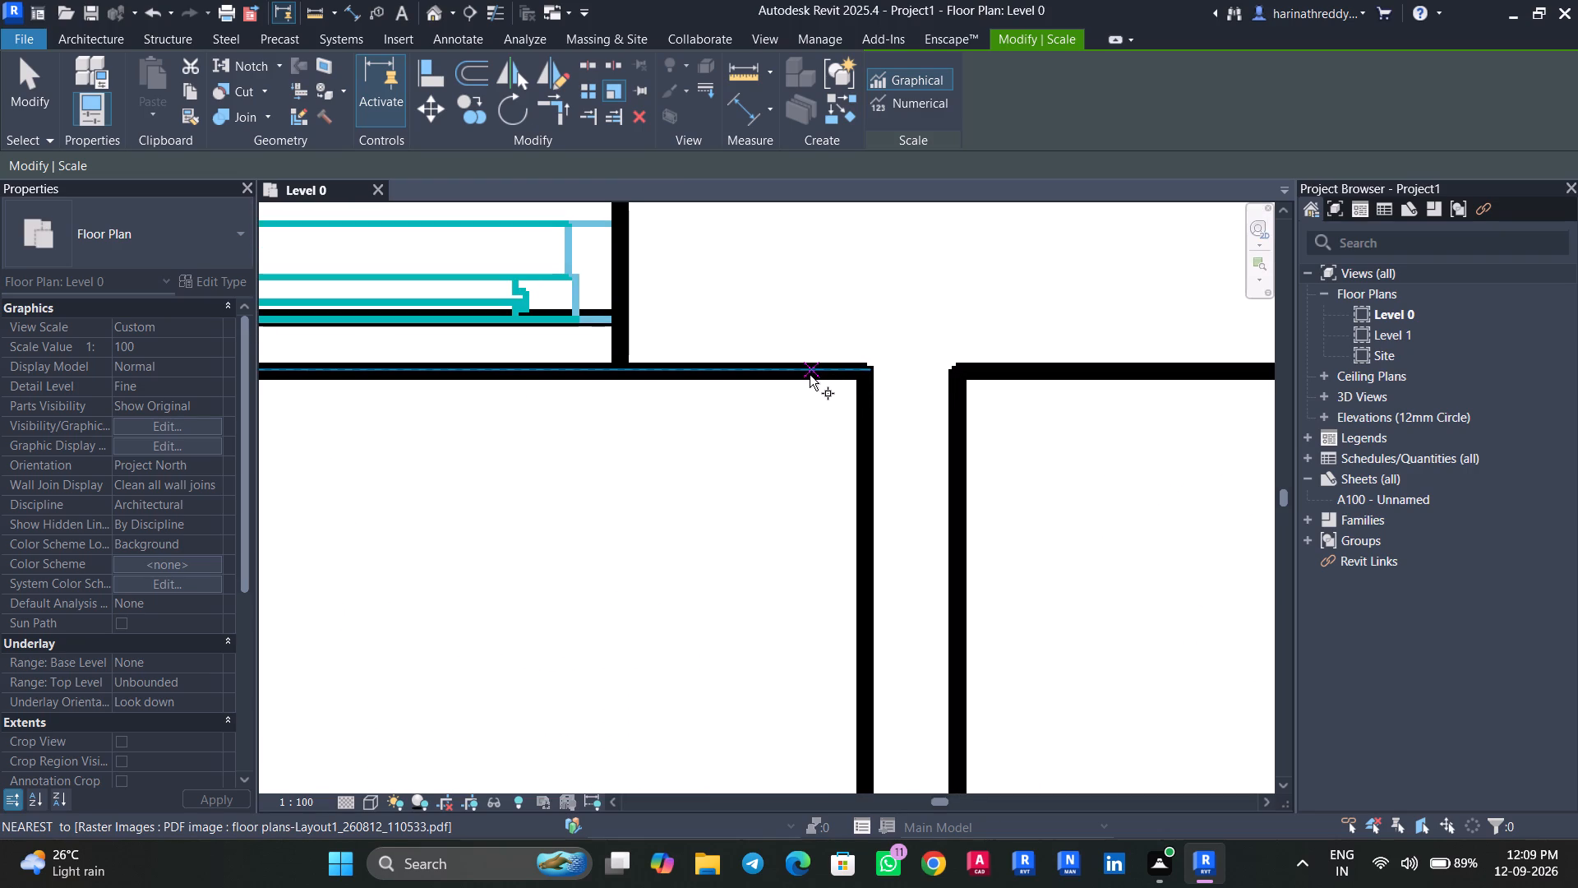
{"action": "scroll", "coordinate": [806, 368], "scroll_direction": "down", "scroll_amount": 2}
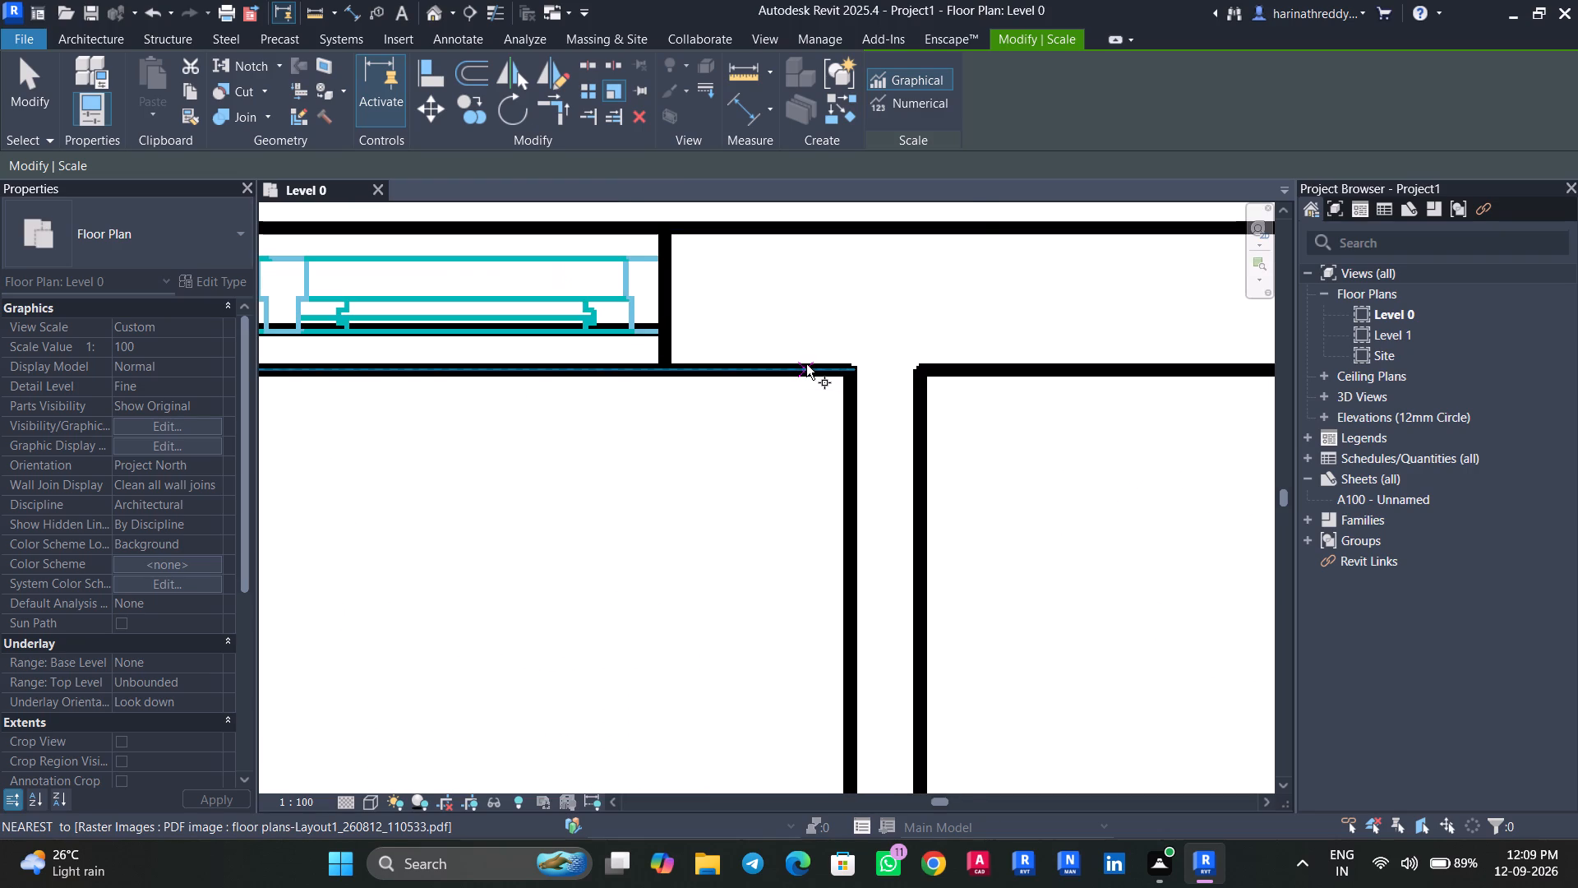
{"action": "left_click", "coordinate": [806, 364]}
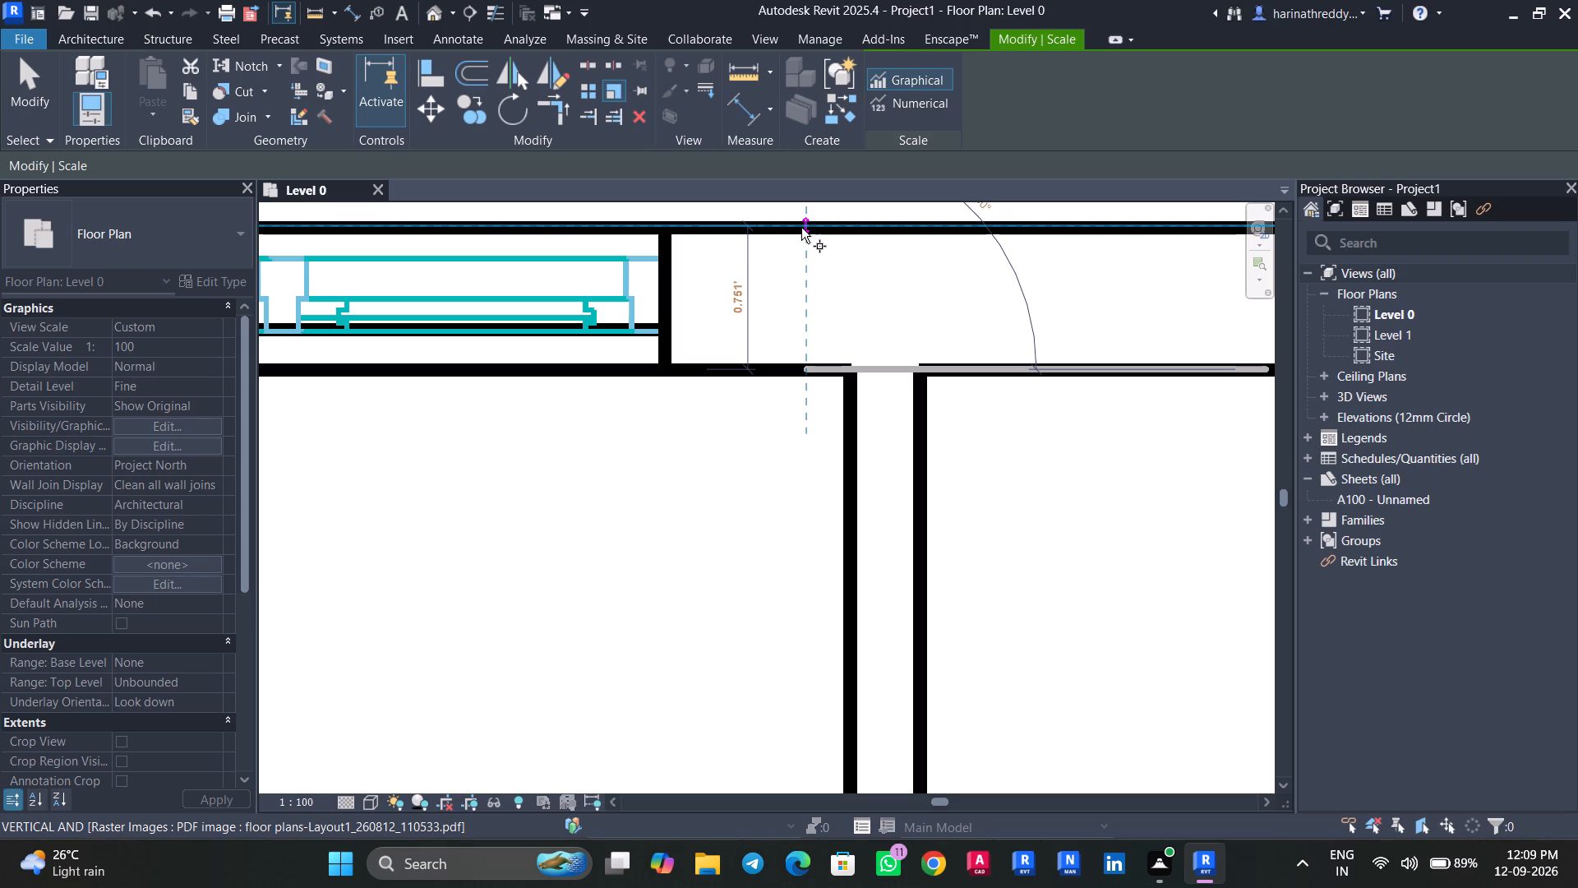
{"action": "key", "text": "Escape"}
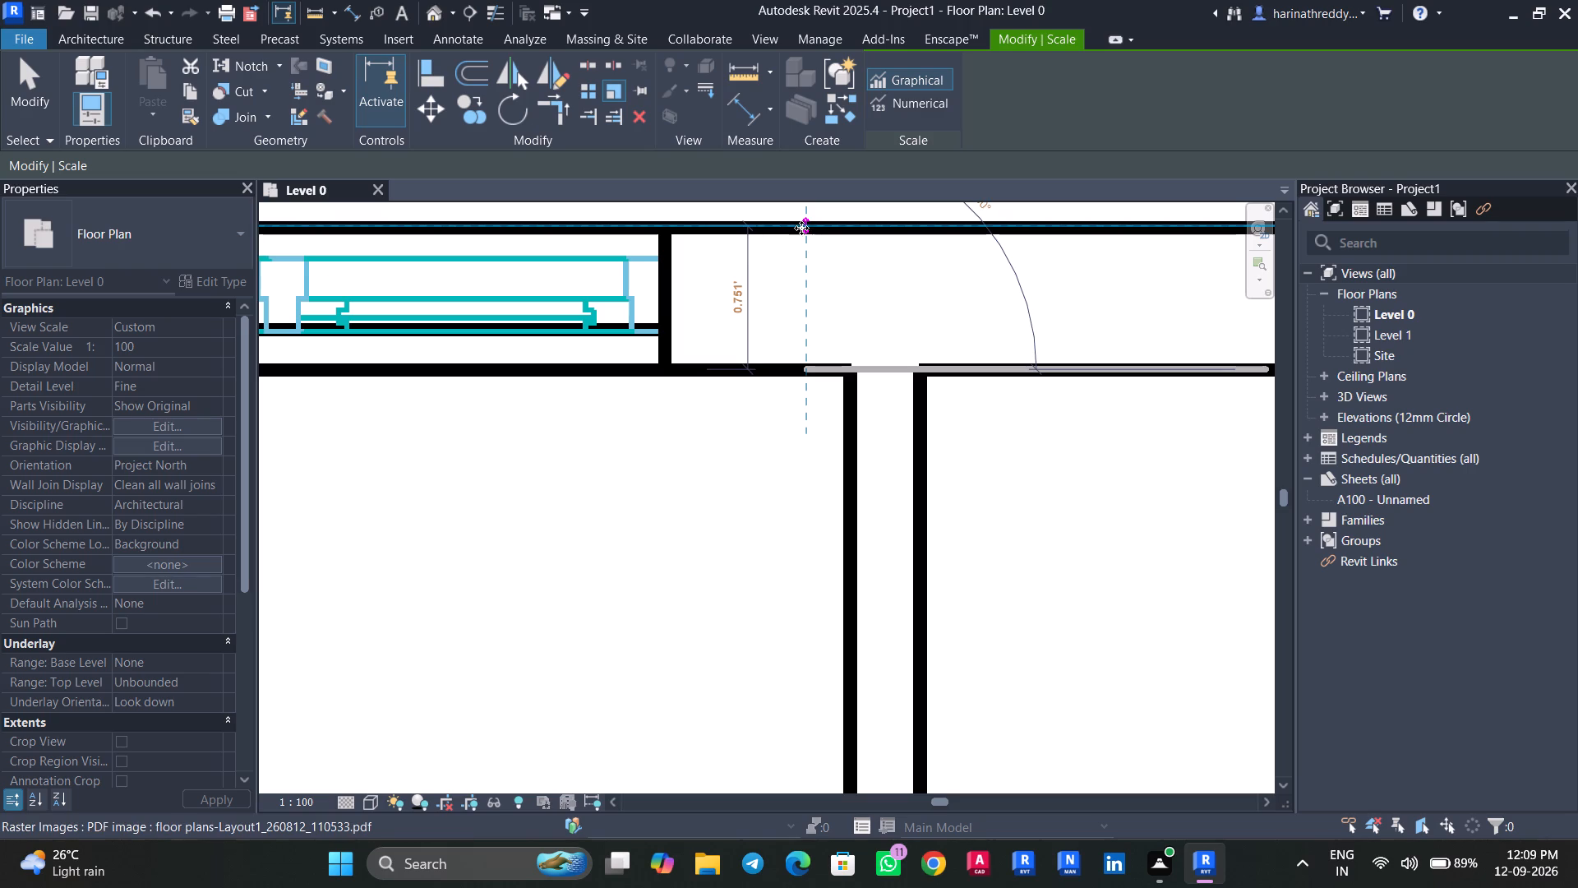
Start the Wall tool and duplicate the basic wall type Wall-Ext_215Bwk as a new type named EXT WALL.
{"action": "type", "text": "wa"}
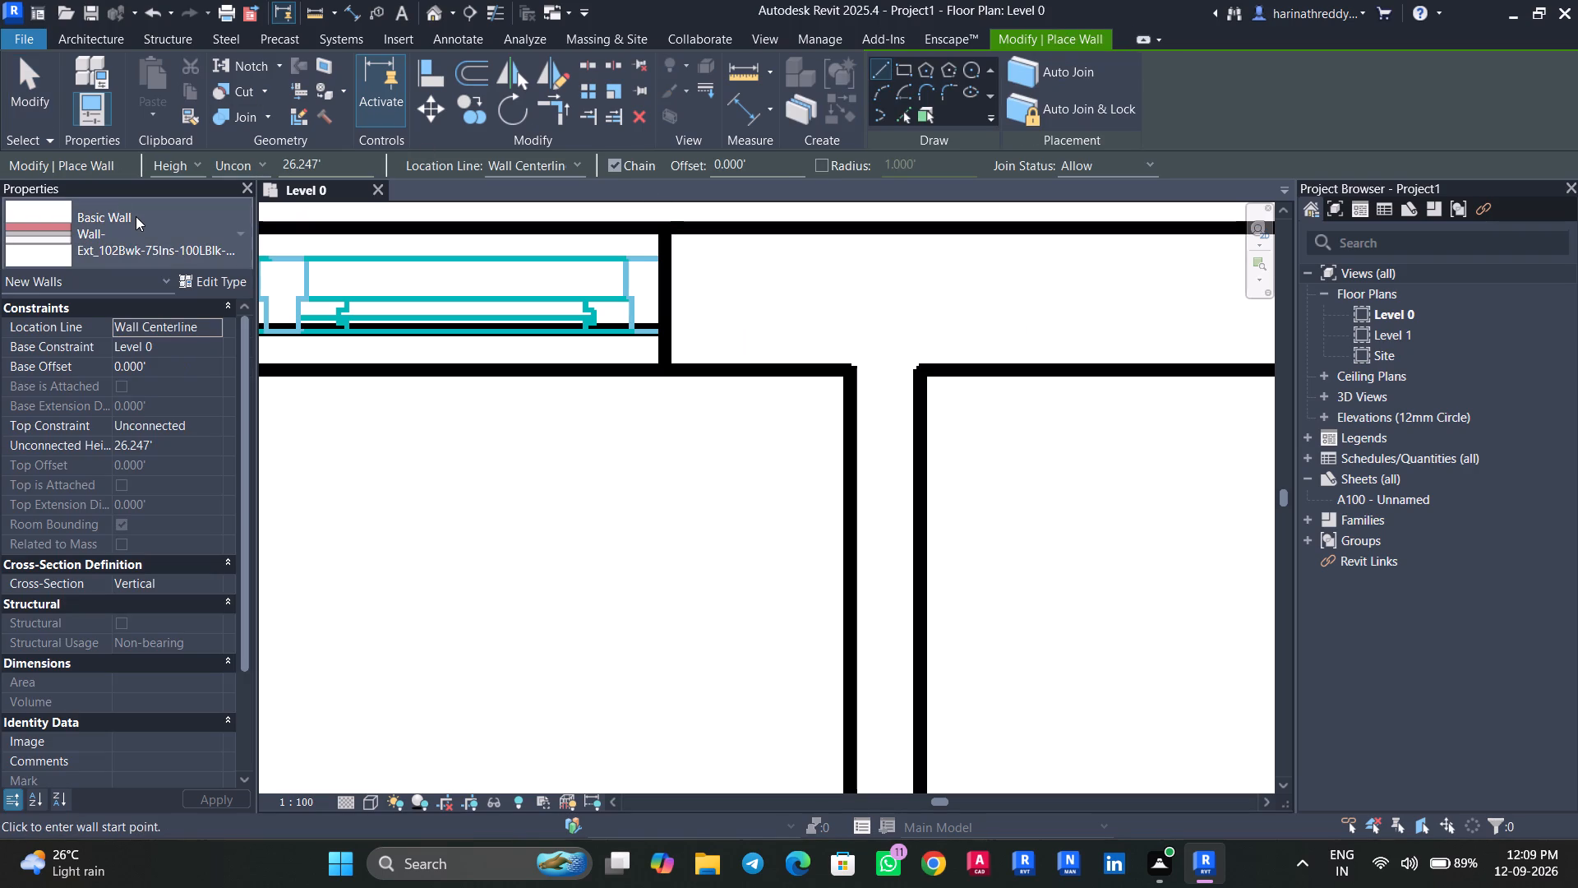
{"action": "left_click", "coordinate": [136, 216]}
{"action": "left_click", "coordinate": [154, 233]}
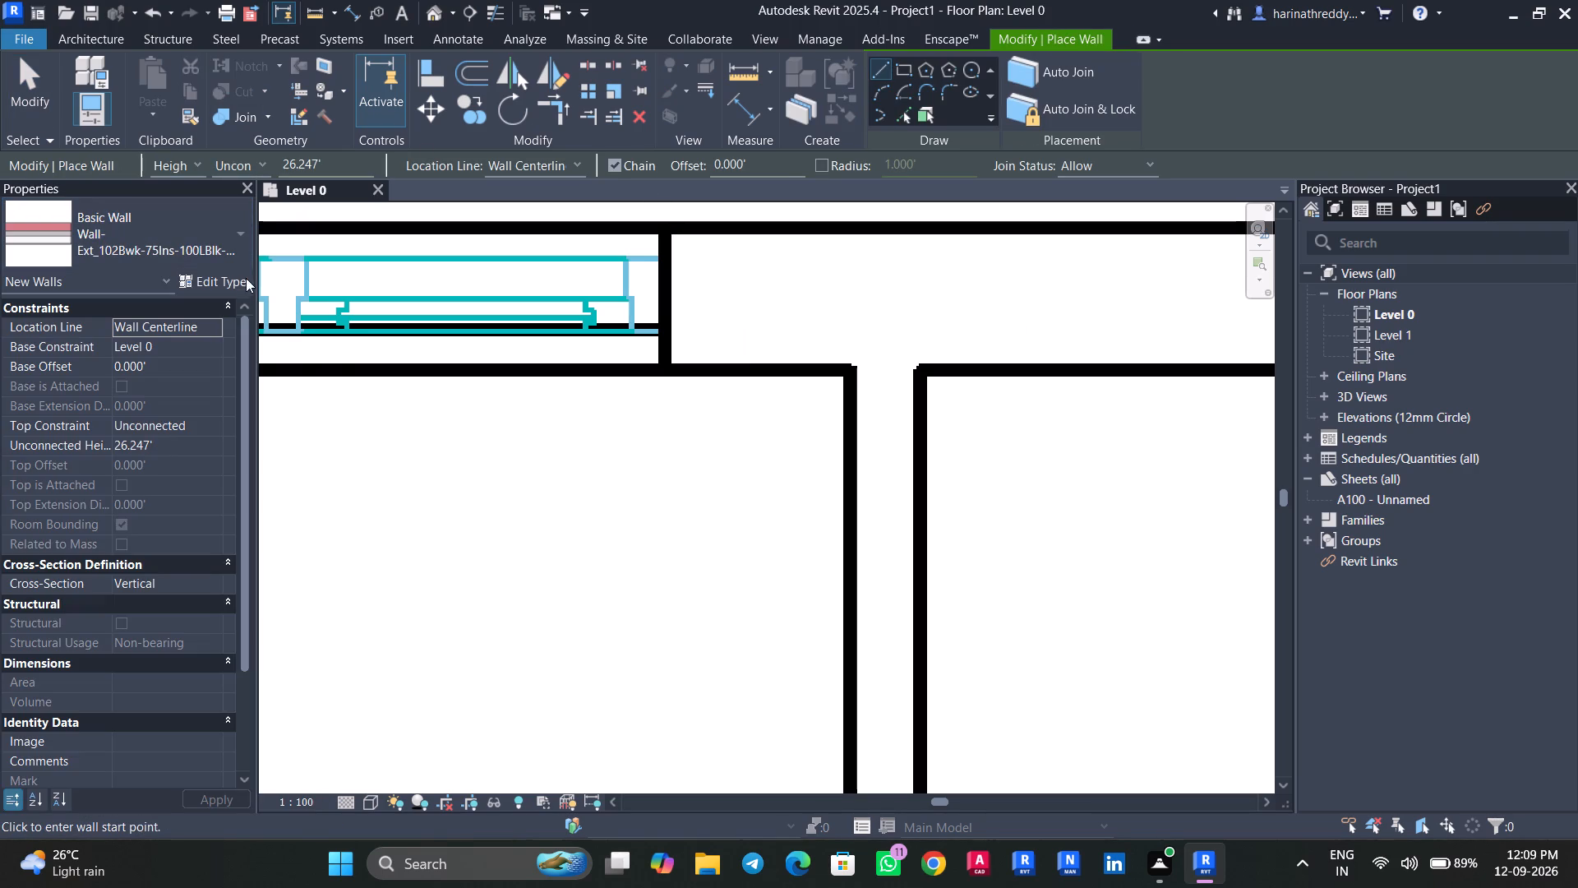
{"action": "left_click", "coordinate": [207, 252]}
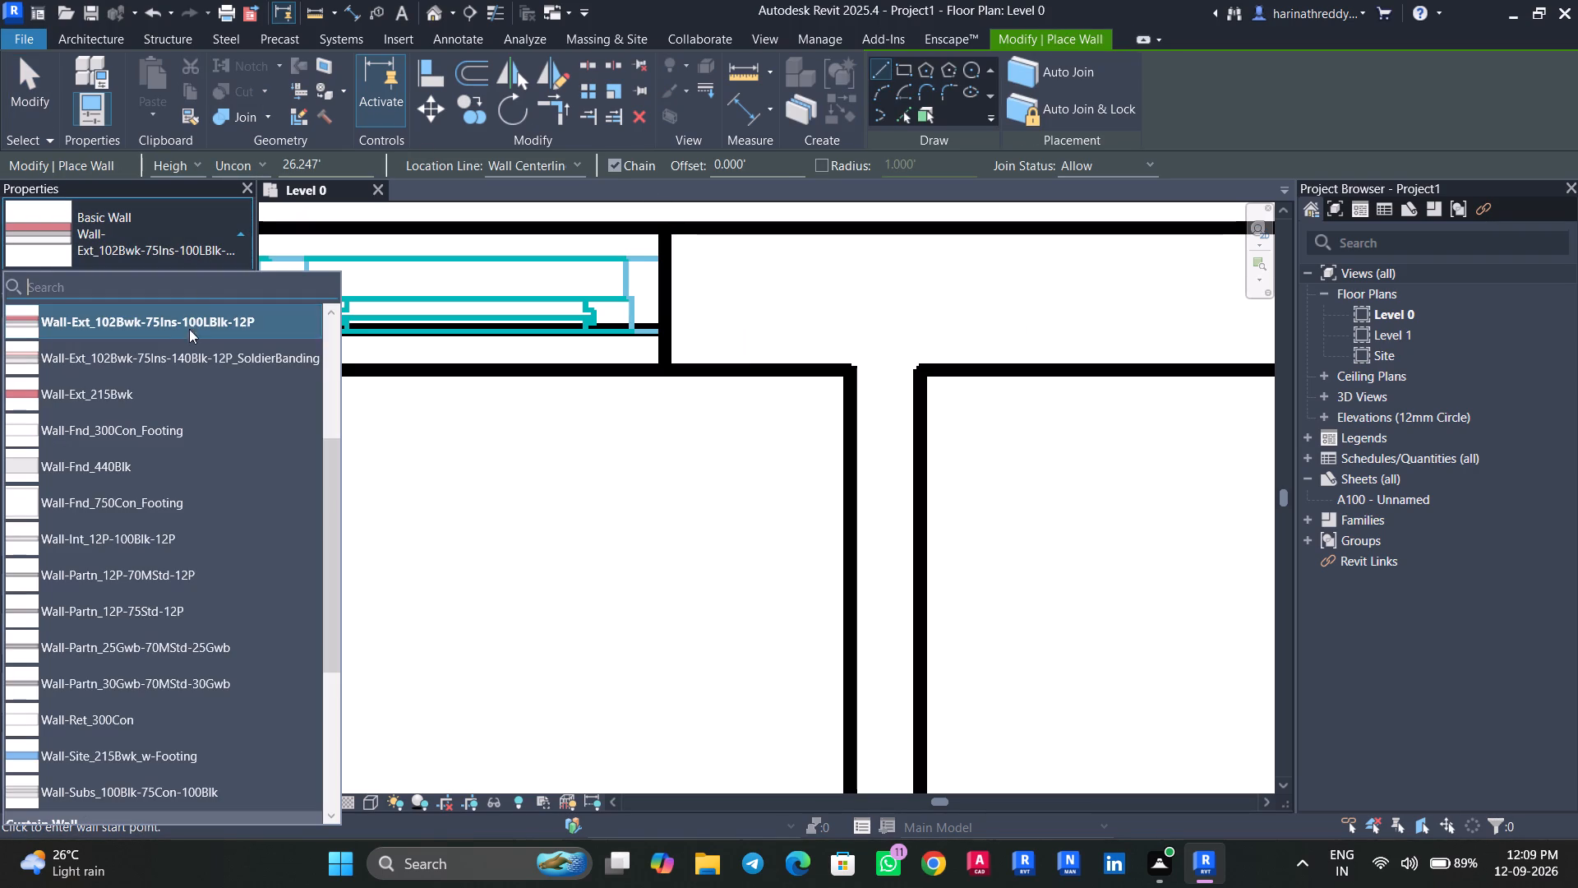
{"action": "left_click", "coordinate": [170, 395]}
{"action": "left_click", "coordinate": [220, 284]}
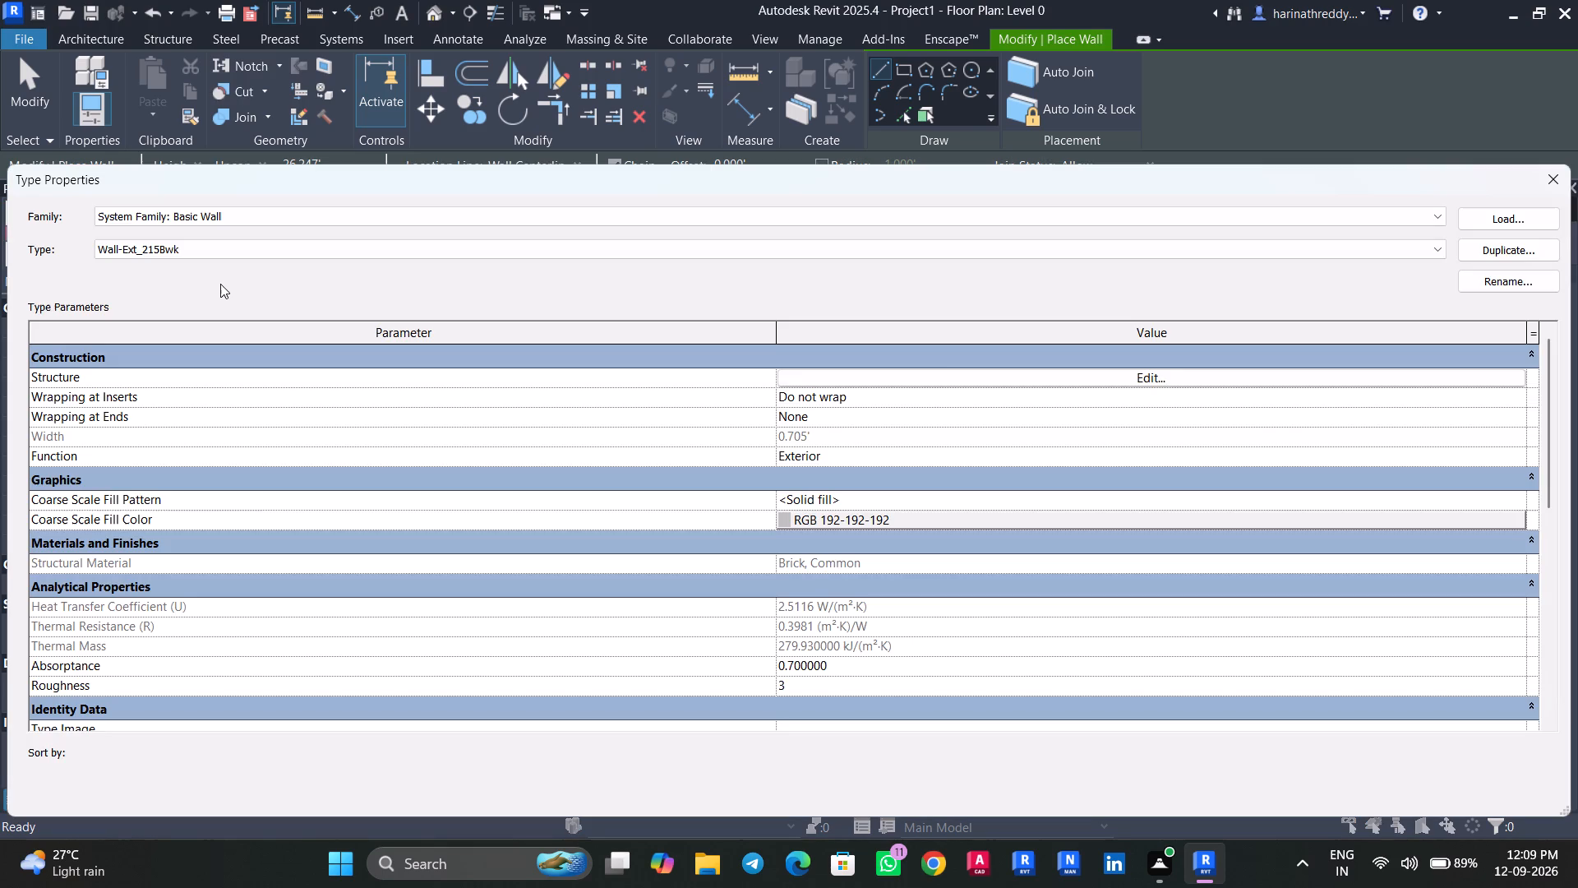
{"action": "left_click", "coordinate": [1501, 243]}
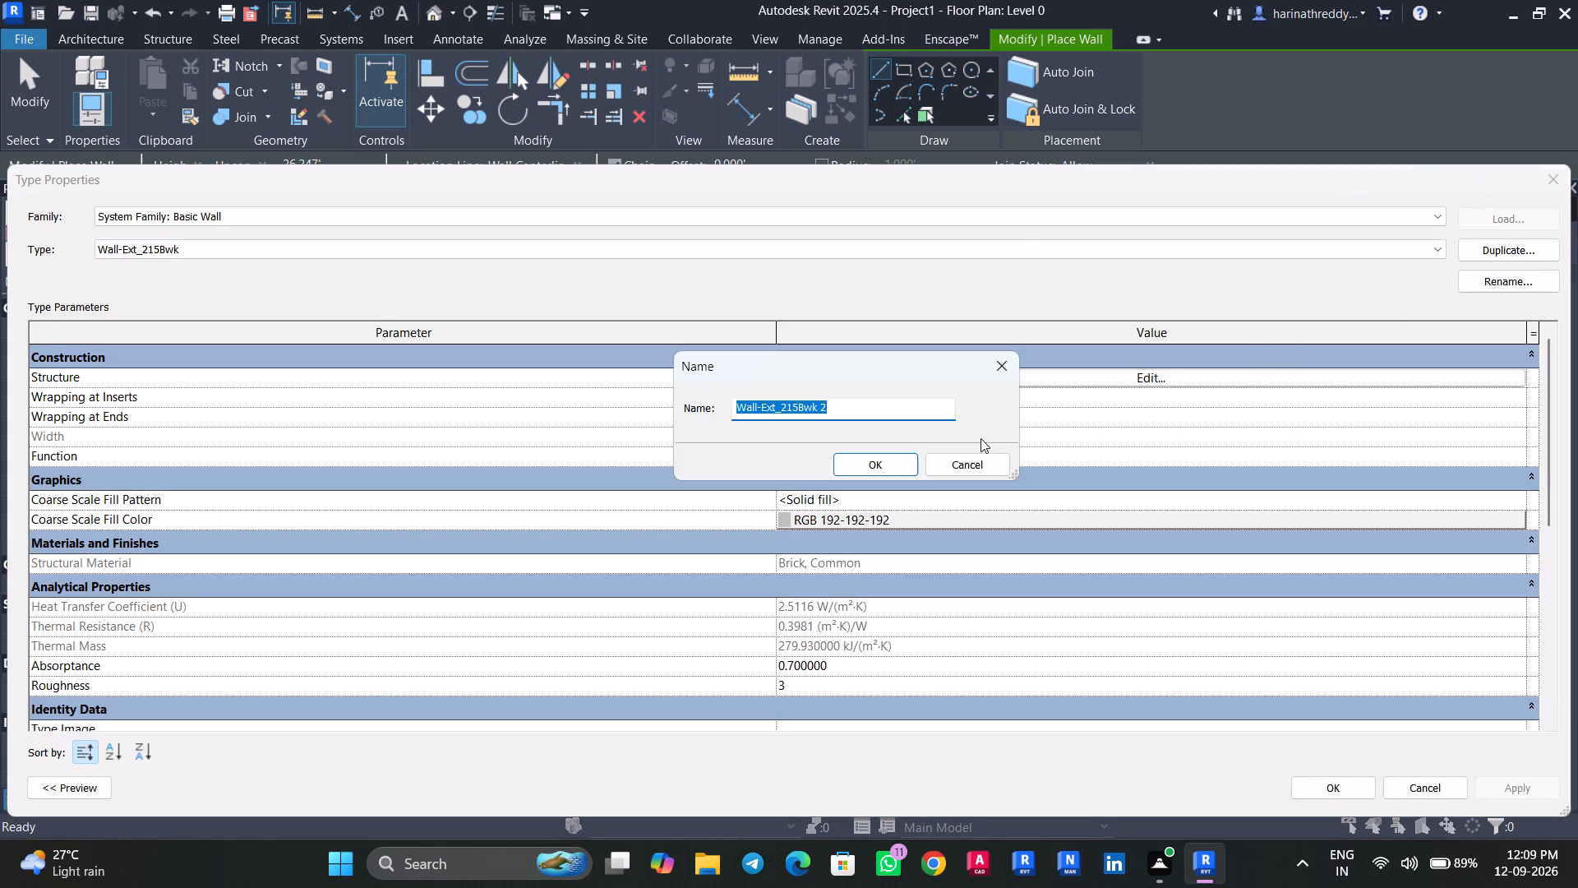
{"action": "type", "text": "ext"}
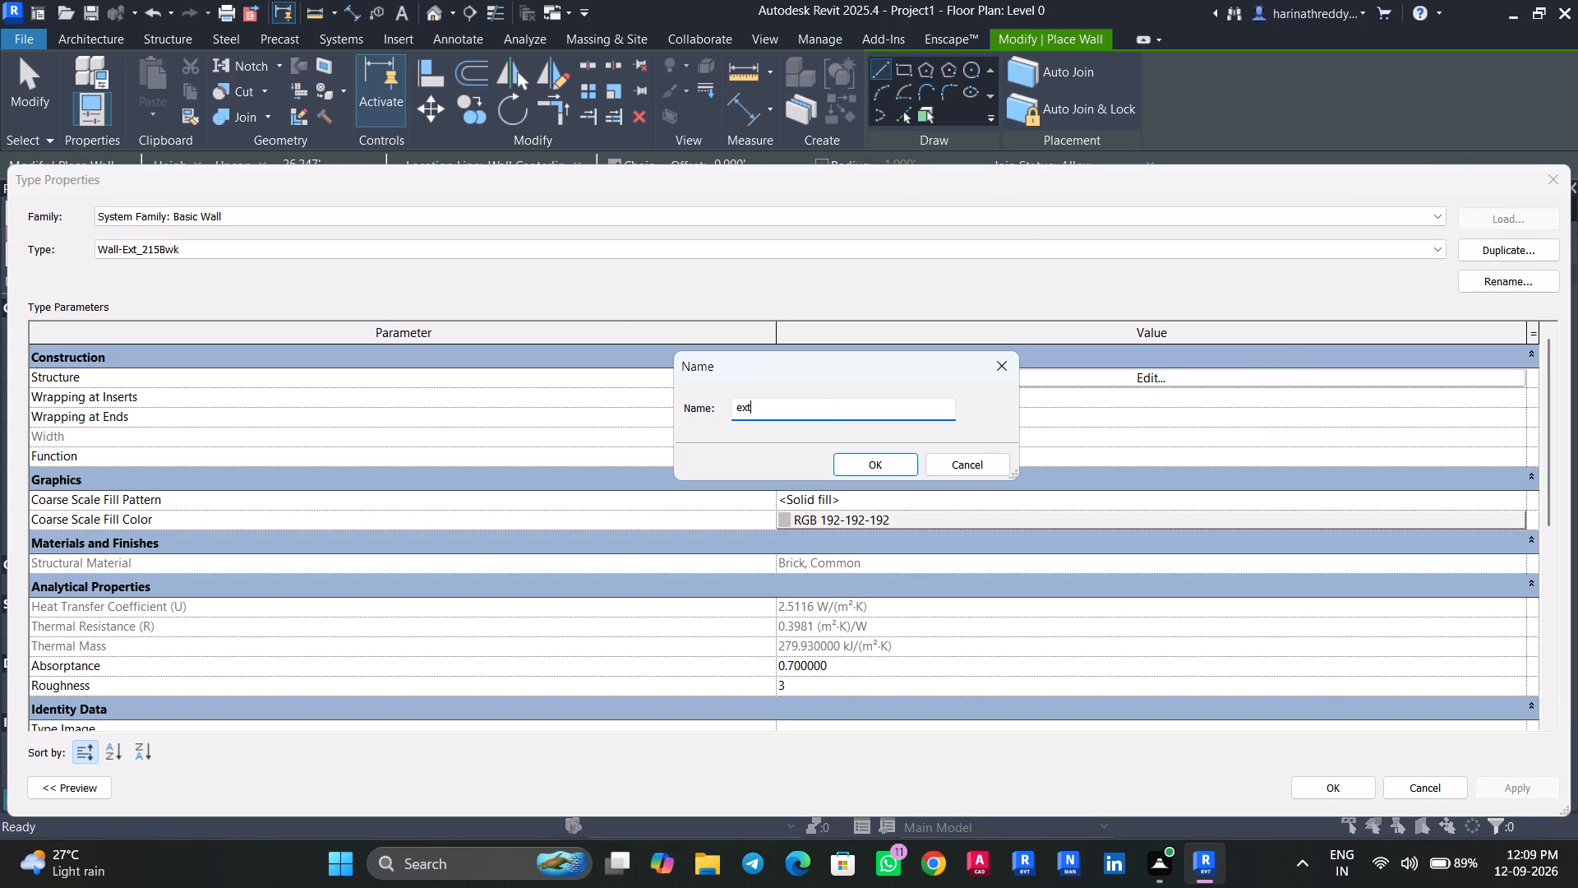
{"action": "key", "text": "space"}
{"action": "key", "text": "BackSpace"}
{"action": "key", "text": "BackSpace"}
{"action": "key", "text": "BackSpace"}
{"action": "key", "text": "BackSpace"}
{"action": "key", "text": "BackSpace"}
{"action": "key", "text": "BackSpace"}
{"action": "key", "text": "BackSpace"}
{"action": "key", "text": "BackSpace"}
{"action": "key", "text": "BackSpace"}
{"action": "key", "text": "BackSpace"}
{"action": "type", "text": "EXT W"}
{"action": "type", "text": "ALL"}
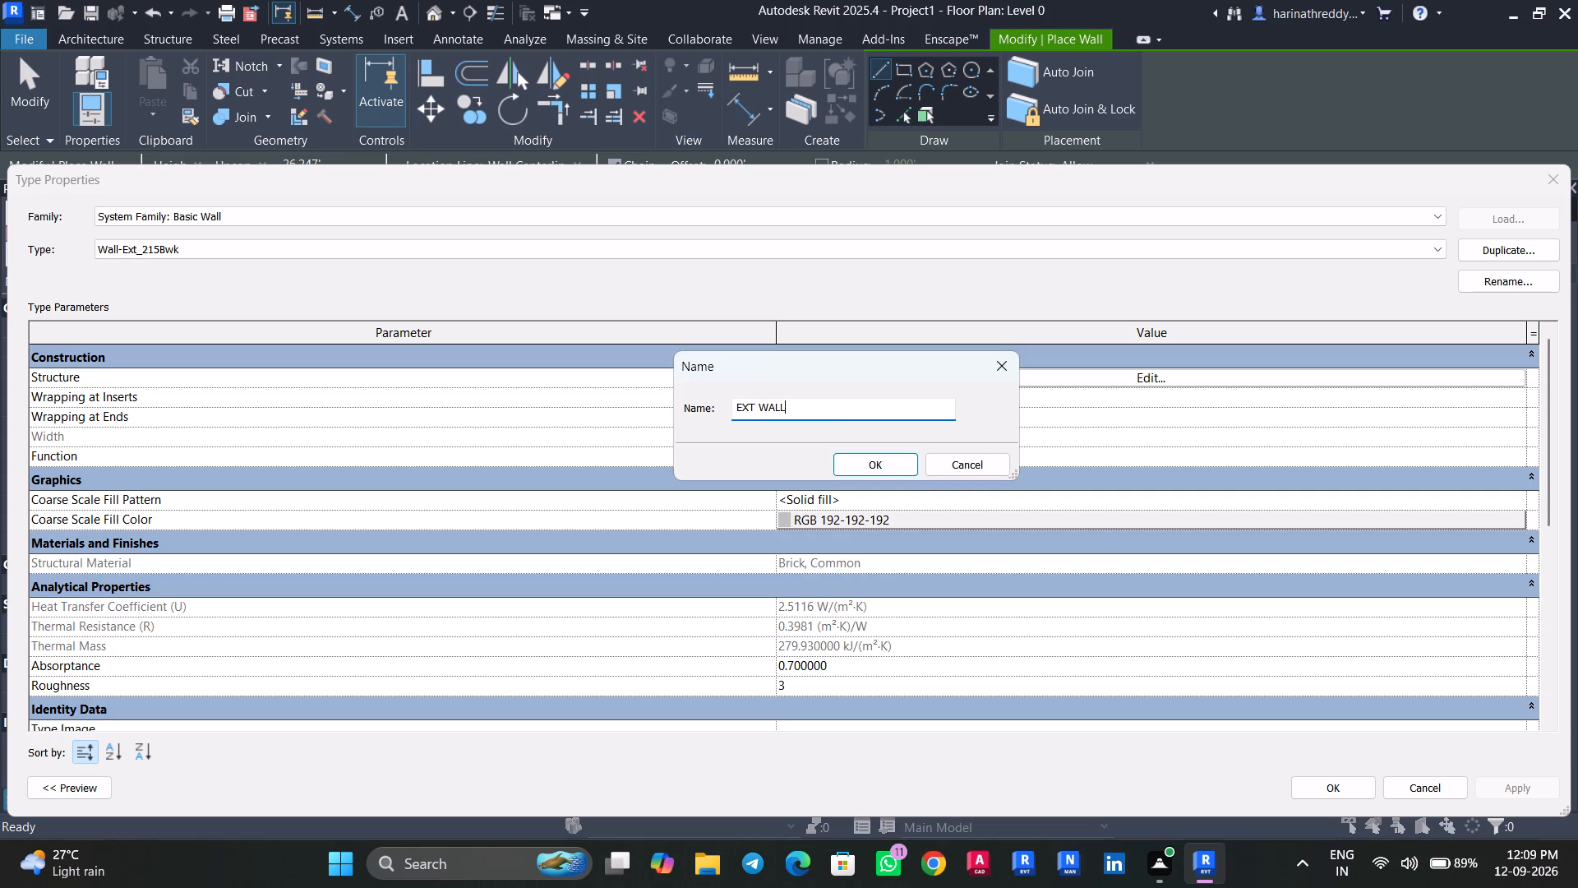
{"action": "left_click", "coordinate": [884, 470]}
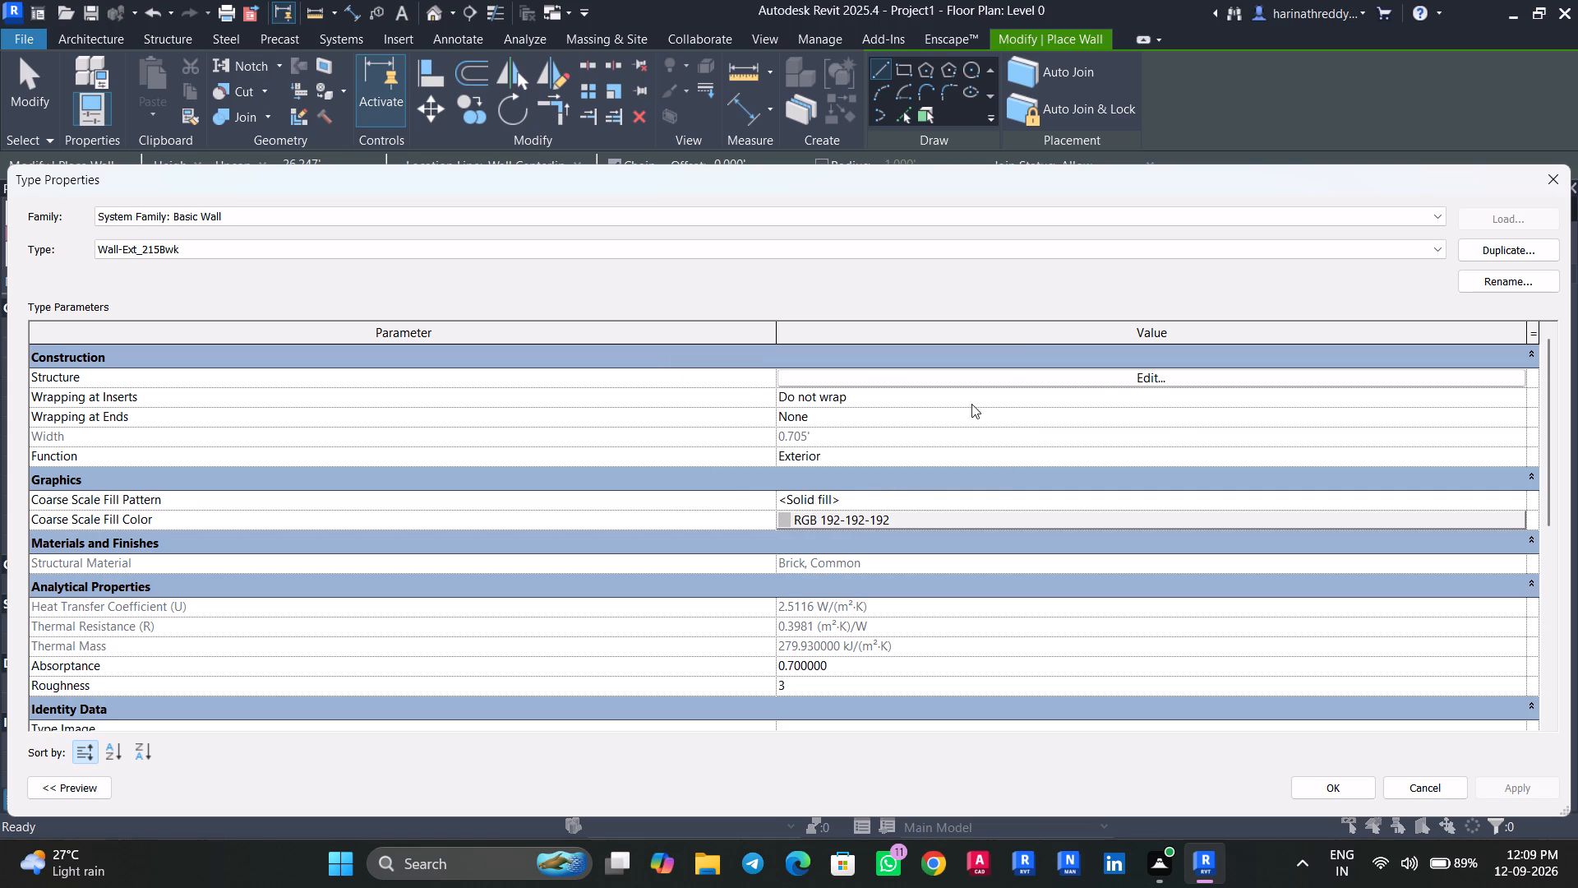
Set the thickness of EXT WALL's Brick, Common structure layer to 0.750' and apply the type changes.
{"action": "left_click", "coordinate": [1020, 377]}
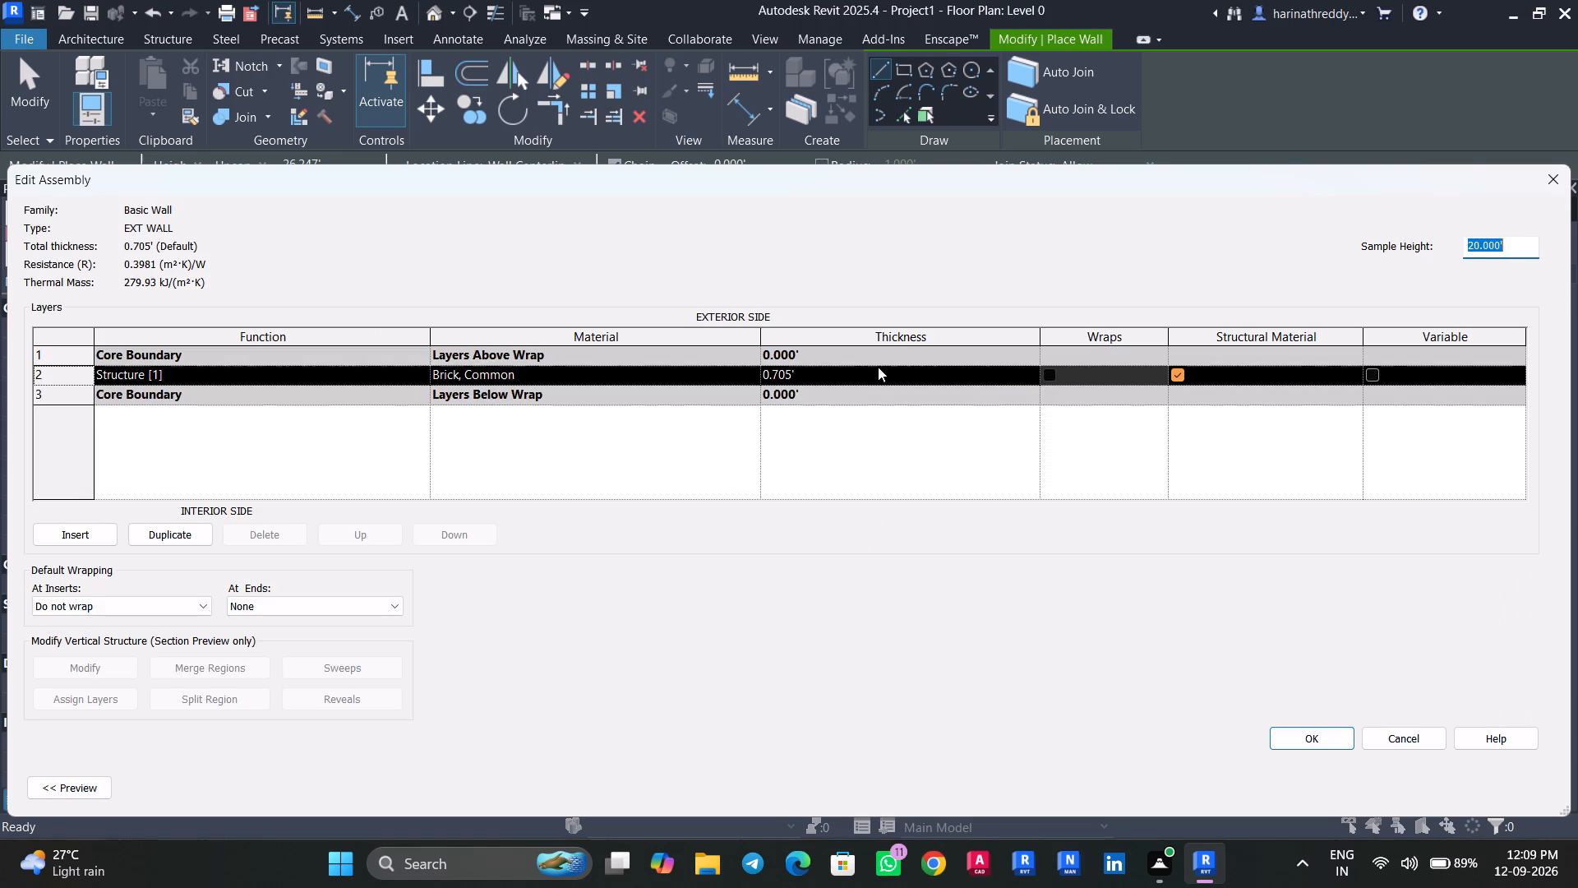
{"action": "left_click", "coordinate": [875, 371]}
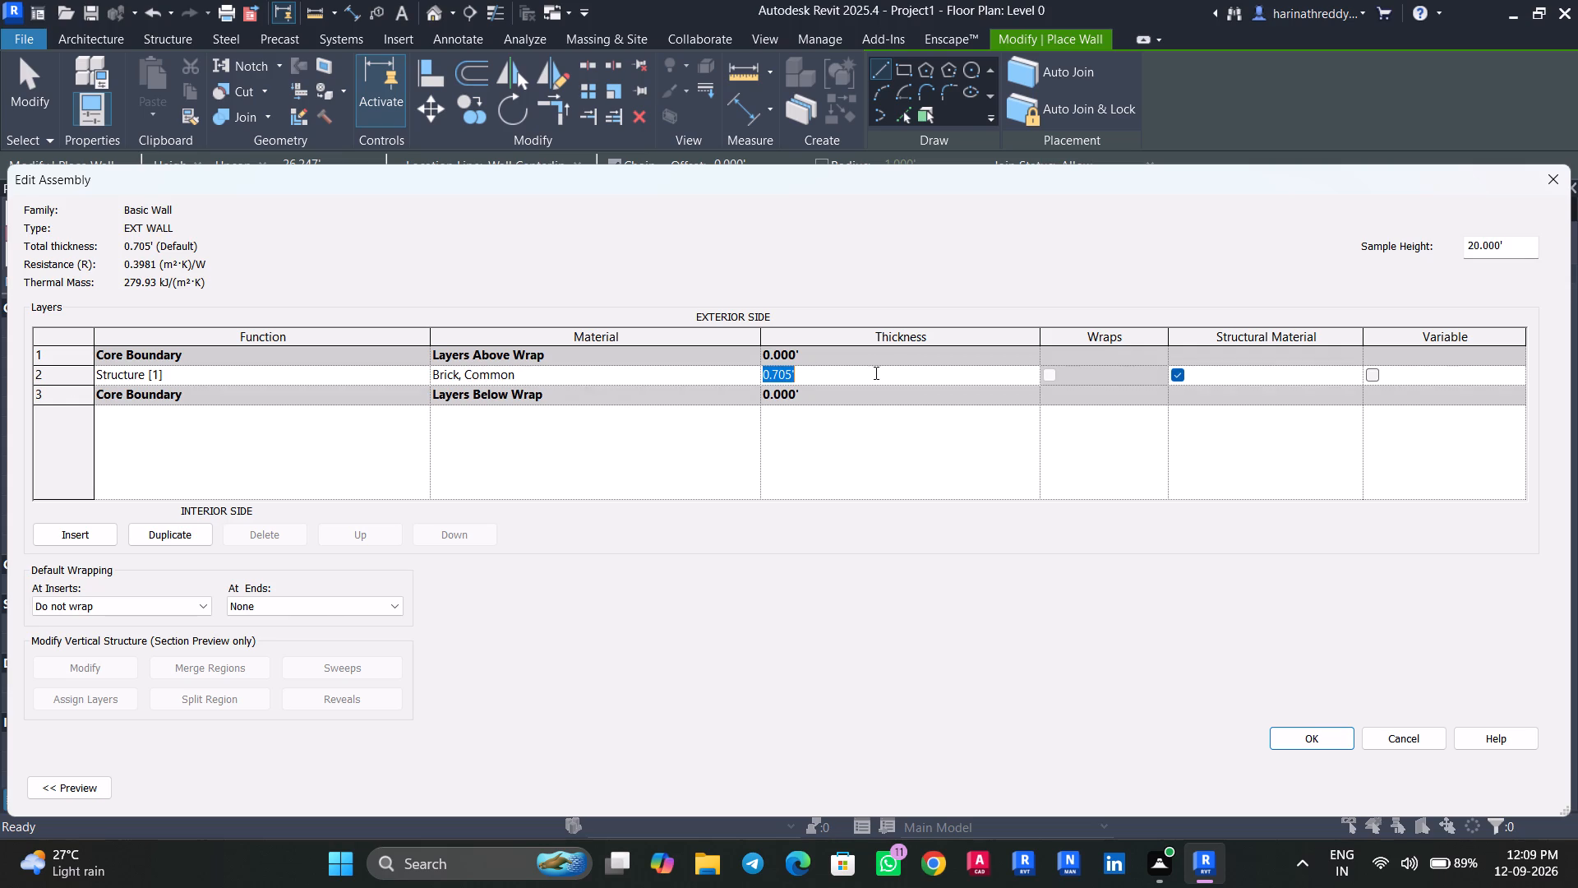
{"action": "type", "text": "0.75"}
{"action": "key", "text": "0"}
{"action": "key", "text": "semicolon"}
{"action": "key", "text": "BackSpace"}
{"action": "key", "text": "apostrophe"}
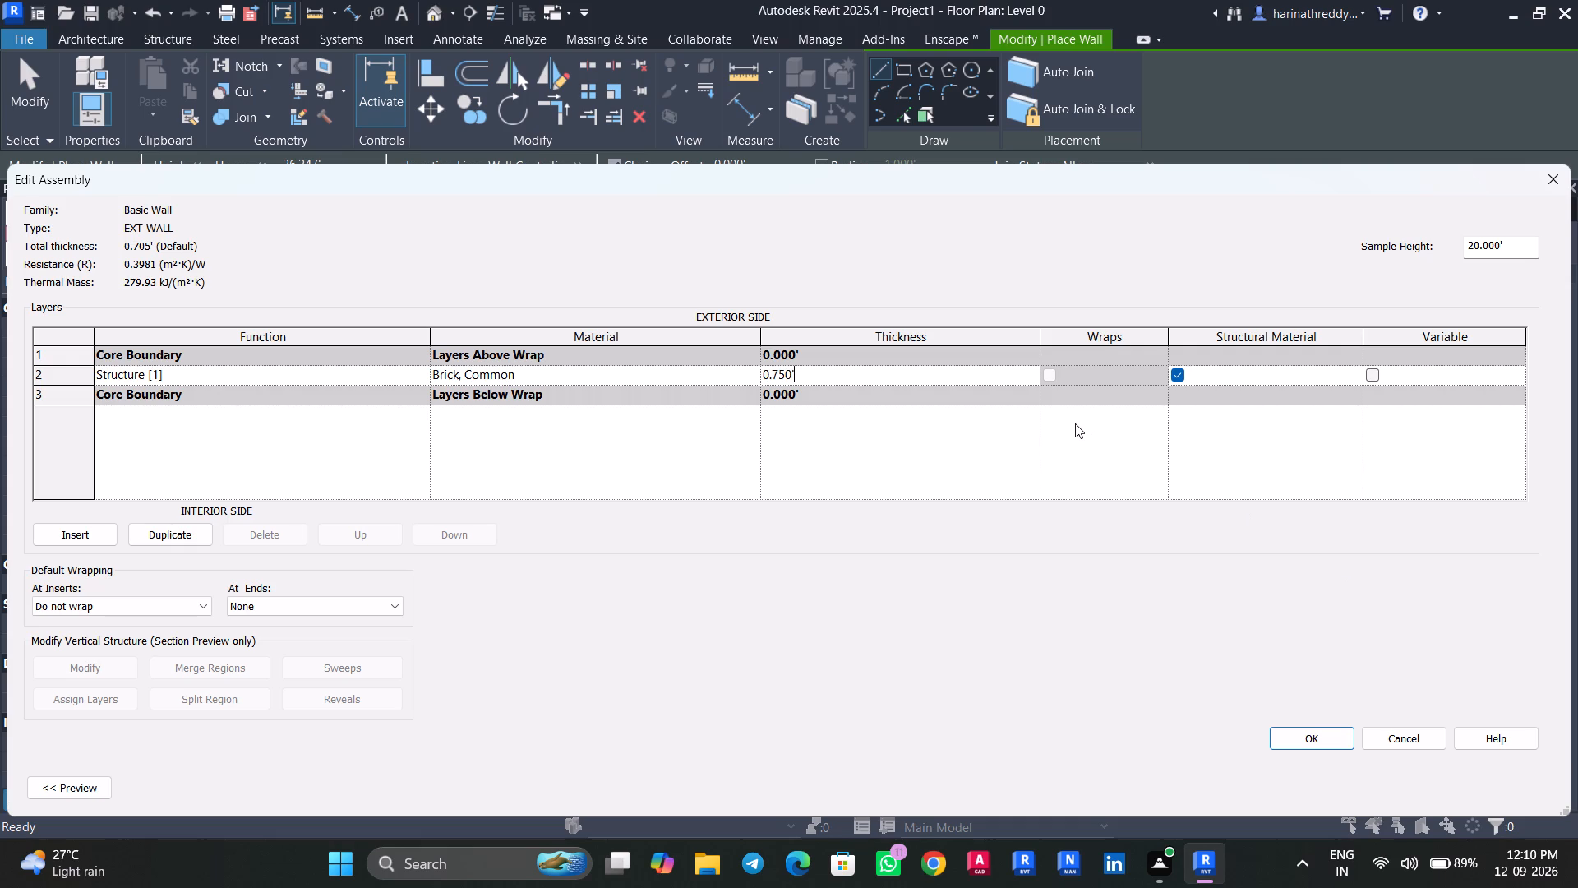
{"action": "key", "text": "Return"}
{"action": "left_click", "coordinate": [1315, 739]}
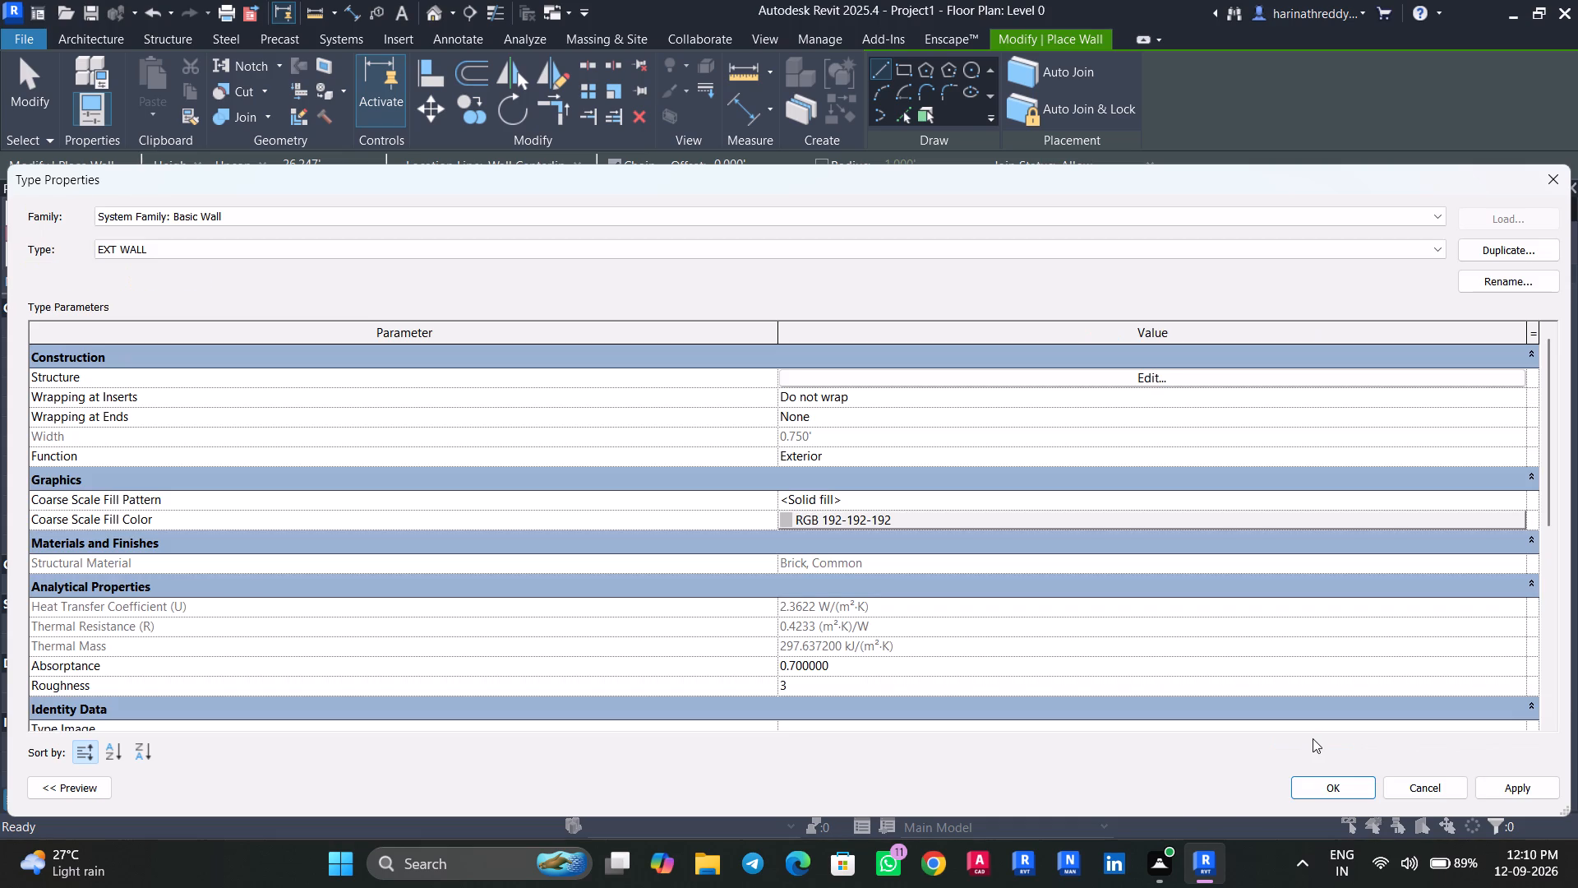
{"action": "left_click", "coordinate": [1502, 789]}
{"action": "left_click", "coordinate": [1295, 780]}
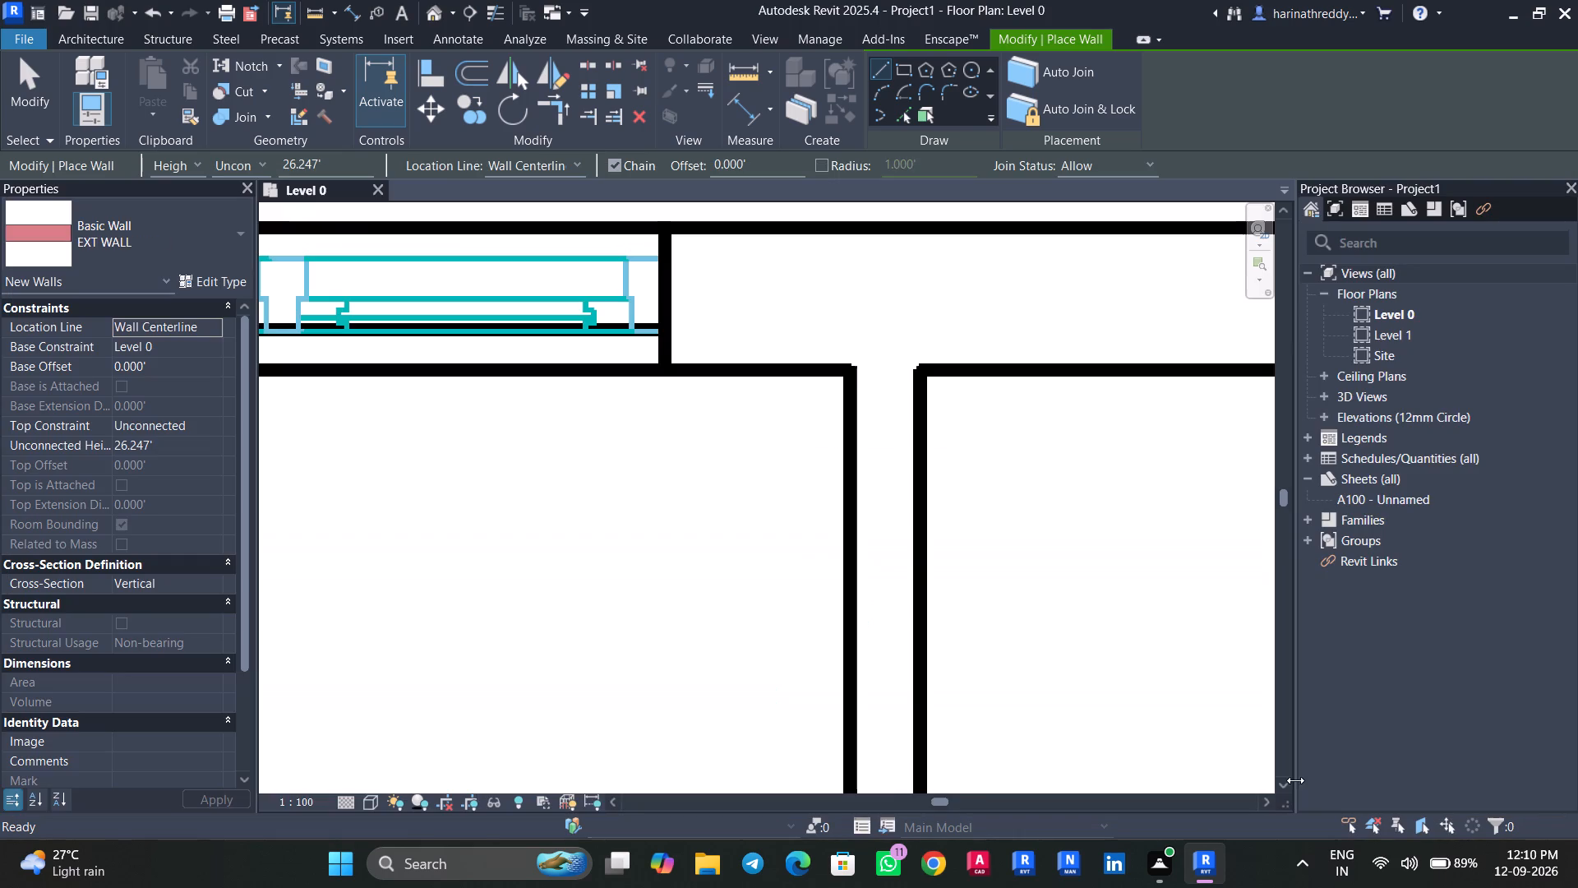
Look over the ground floor, typical floor and site plans on the PDF with the Wall tool active.
{"action": "scroll", "coordinate": [1162, 650], "scroll_direction": "down", "scroll_amount": 4}
{"action": "scroll", "coordinate": [1154, 638], "scroll_direction": "up", "scroll_amount": 1}
{"action": "scroll", "coordinate": [1154, 638], "scroll_direction": "down", "scroll_amount": 1}
{"action": "scroll", "coordinate": [1154, 638], "scroll_direction": "up", "scroll_amount": 1}
{"action": "scroll", "coordinate": [1154, 638], "scroll_direction": "down", "scroll_amount": 13}
{"action": "middle_click", "coordinate": [1125, 631]}
{"action": "scroll", "coordinate": [1109, 622], "scroll_direction": "up", "scroll_amount": 2}
{"action": "scroll", "coordinate": [1109, 622], "scroll_direction": "down", "scroll_amount": 2}
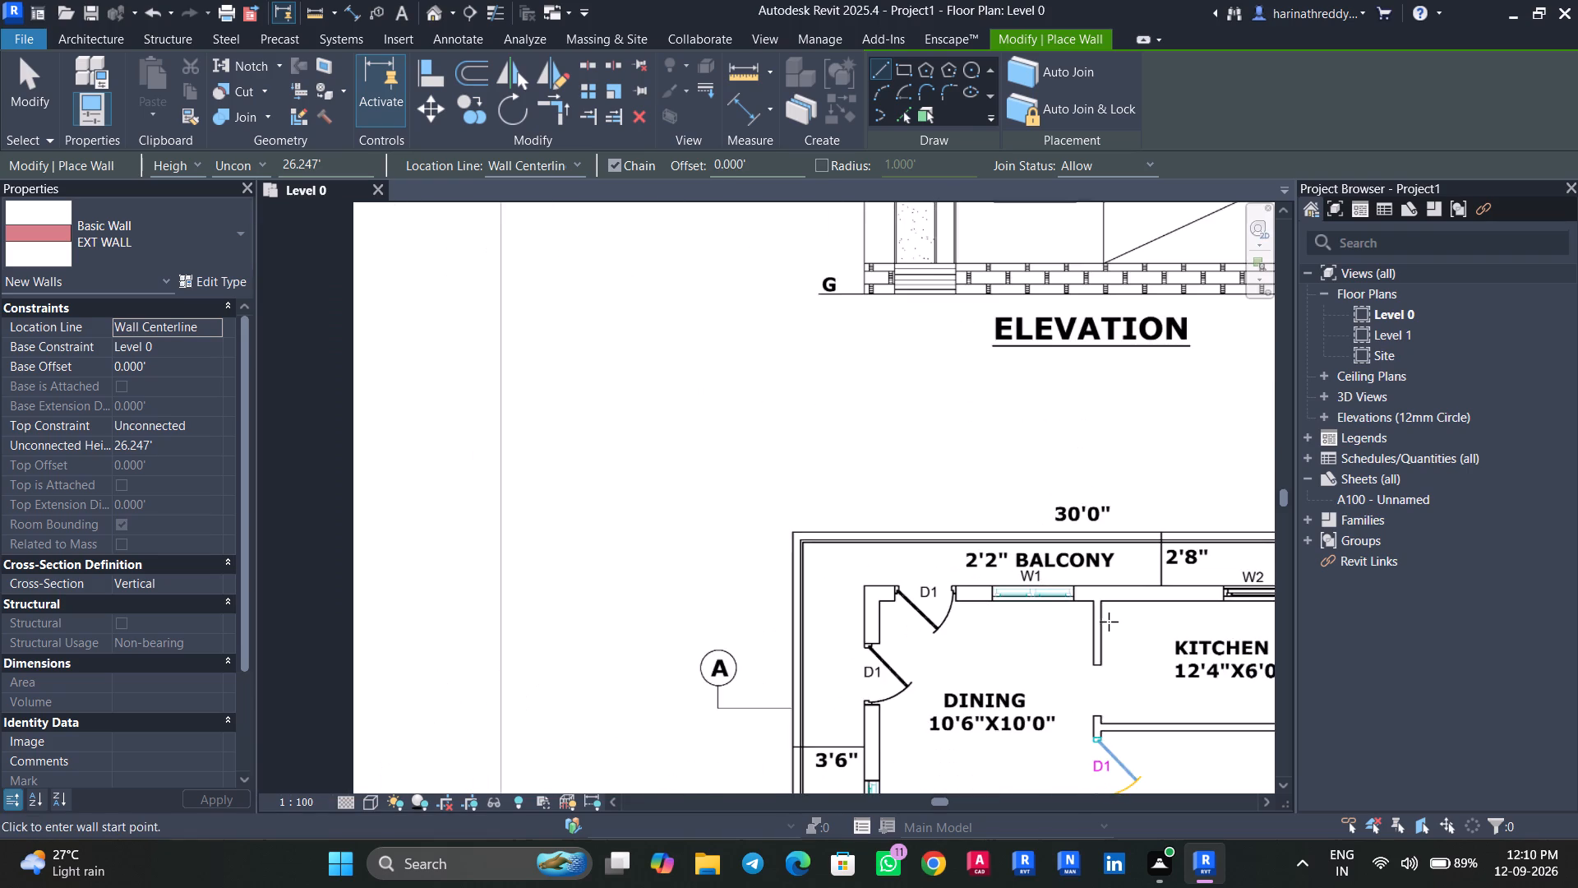
{"action": "middle_click_drag", "start_coordinate": [1109, 622], "coordinate": [864, 319]}
{"action": "scroll", "coordinate": [864, 319], "scroll_direction": "down", "scroll_amount": 3}
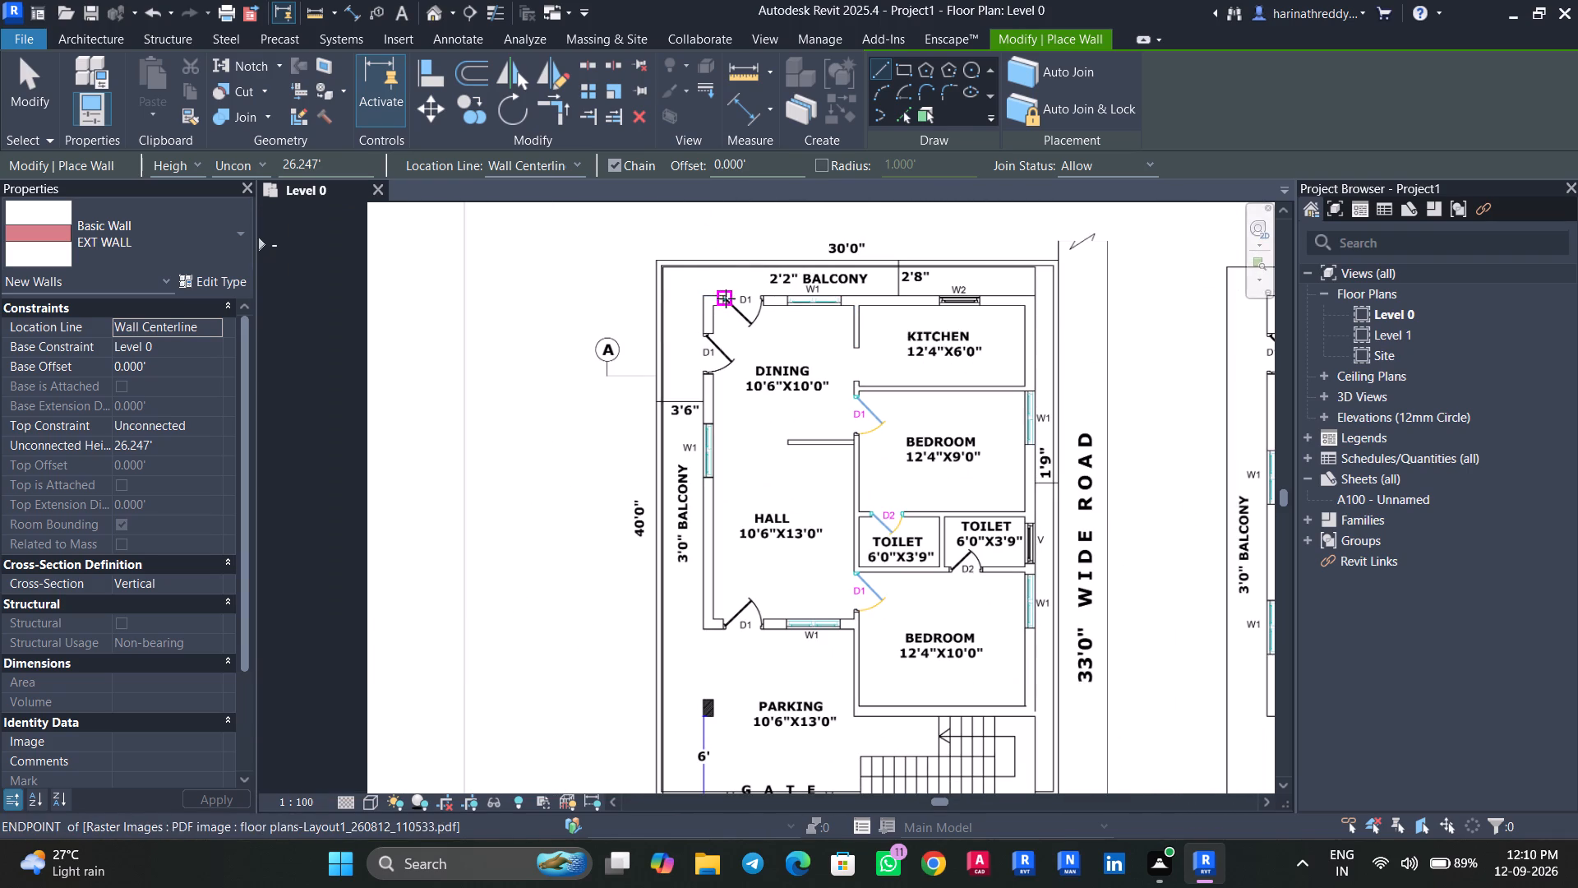
{"action": "scroll", "coordinate": [698, 271], "scroll_direction": "down", "scroll_amount": 3}
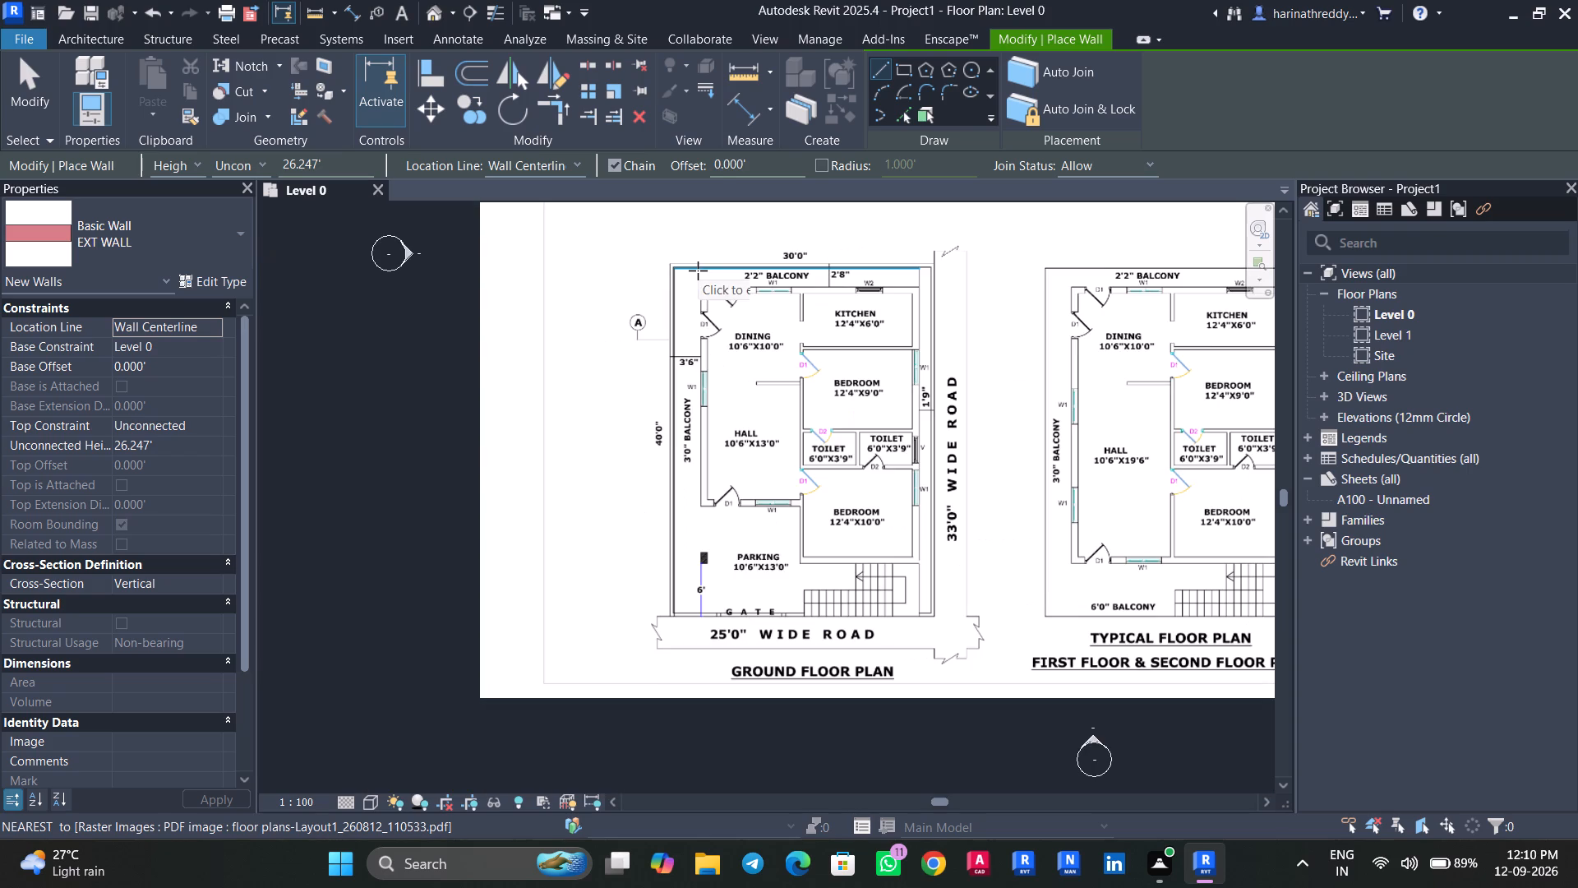
{"action": "scroll", "coordinate": [859, 322], "scroll_direction": "up", "scroll_amount": 1}
{"action": "scroll", "coordinate": [852, 330], "scroll_direction": "down", "scroll_amount": 3}
{"action": "middle_click_drag", "start_coordinate": [824, 365], "coordinate": [422, 331]}
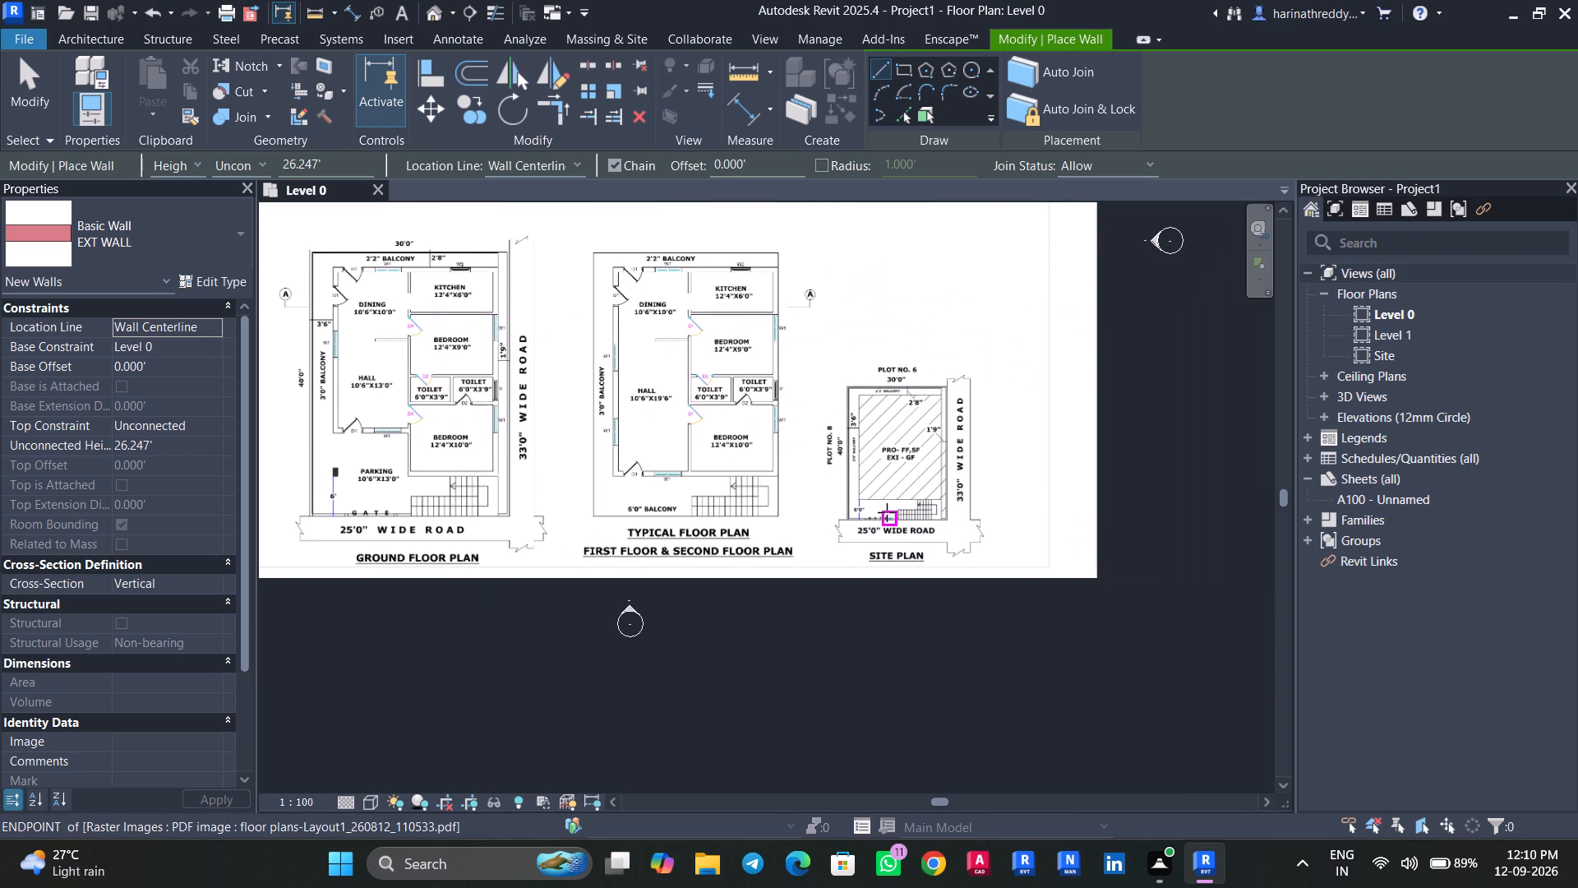
Examine the elevation and SECTION-AA drawings on the PDF for the filling and storey heights.
{"action": "scroll", "coordinate": [887, 512], "scroll_direction": "up", "scroll_amount": 1}
{"action": "scroll", "coordinate": [887, 512], "scroll_direction": "down", "scroll_amount": 3}
{"action": "scroll", "coordinate": [738, 395], "scroll_direction": "up", "scroll_amount": 1}
{"action": "middle_click_drag", "start_coordinate": [729, 389], "coordinate": [836, 608]}
{"action": "scroll", "coordinate": [729, 389], "scroll_direction": "down", "scroll_amount": 1}
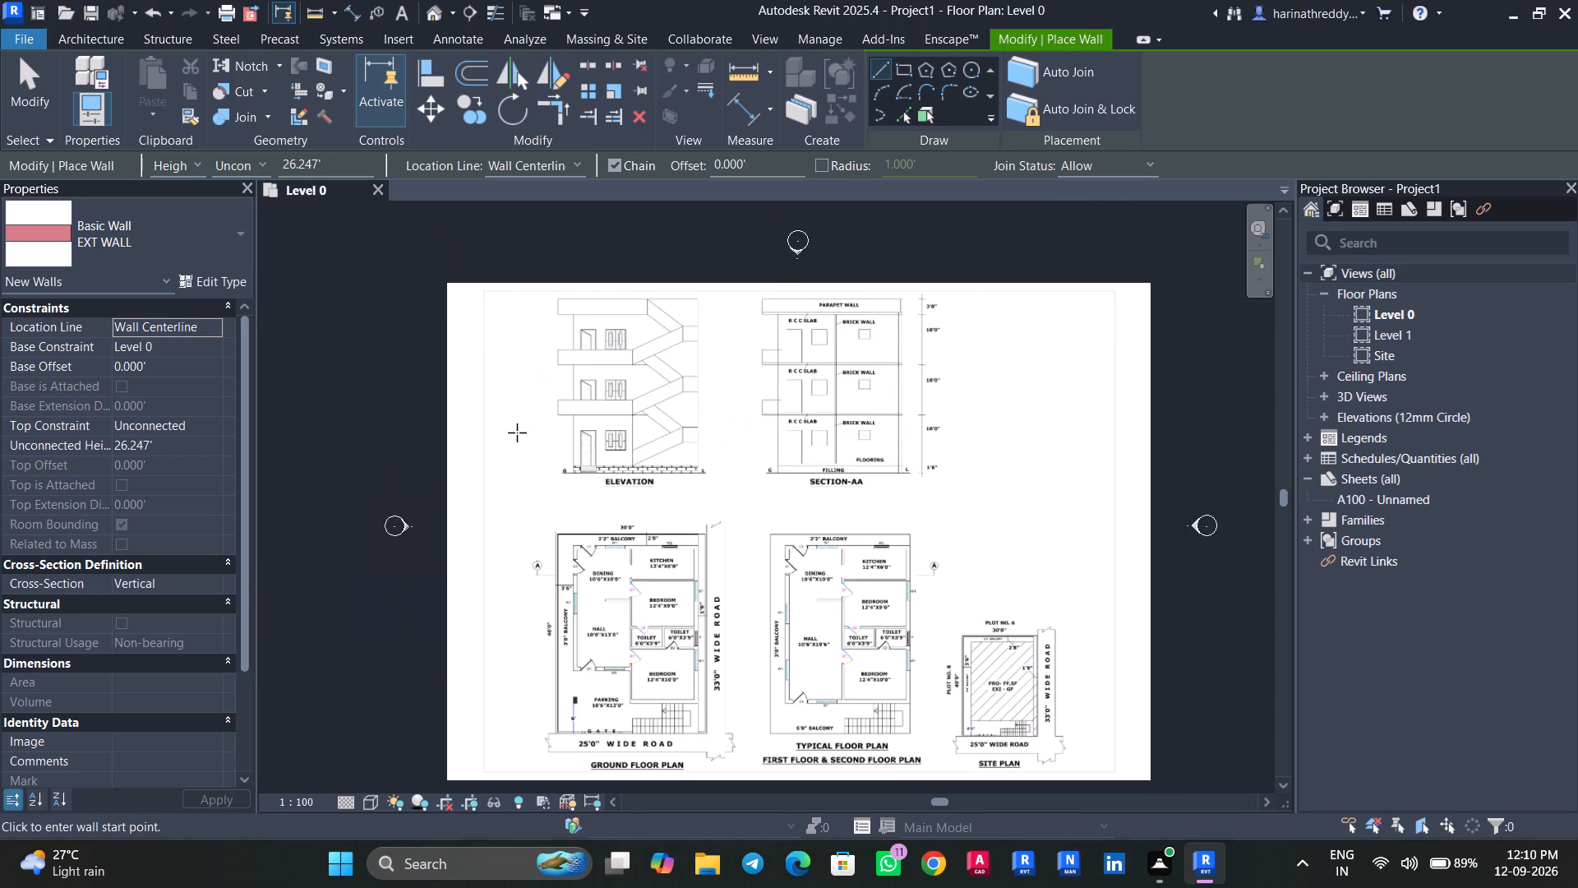
{"action": "scroll", "coordinate": [526, 422], "scroll_direction": "up", "scroll_amount": 5}
{"action": "middle_click_drag", "start_coordinate": [567, 417], "coordinate": [342, 463]}
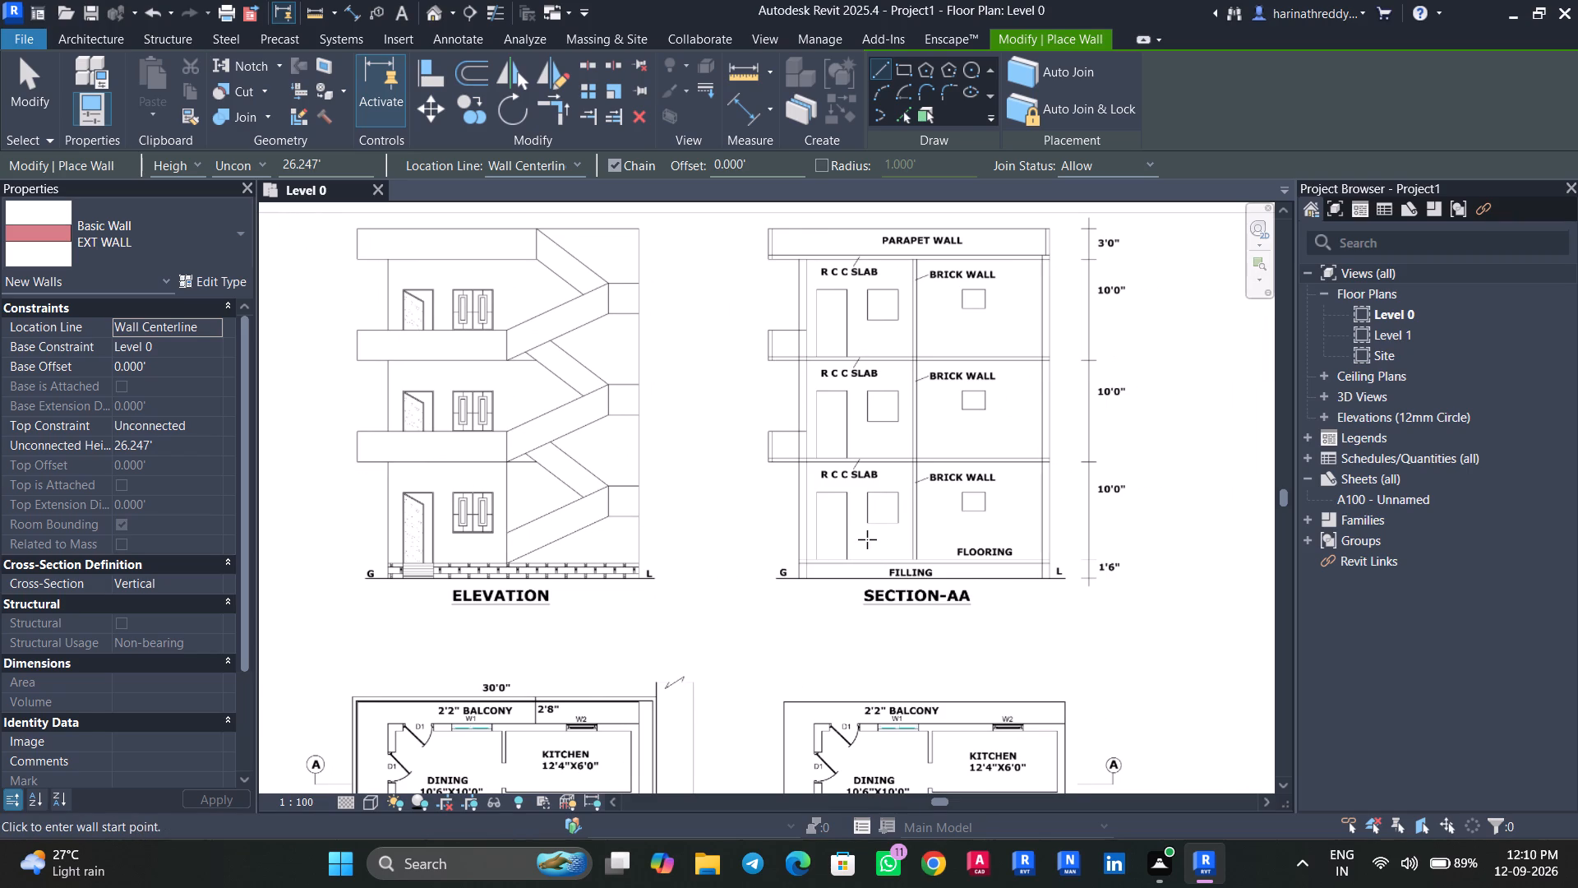
{"action": "scroll", "coordinate": [934, 606], "scroll_direction": "up", "scroll_amount": 2}
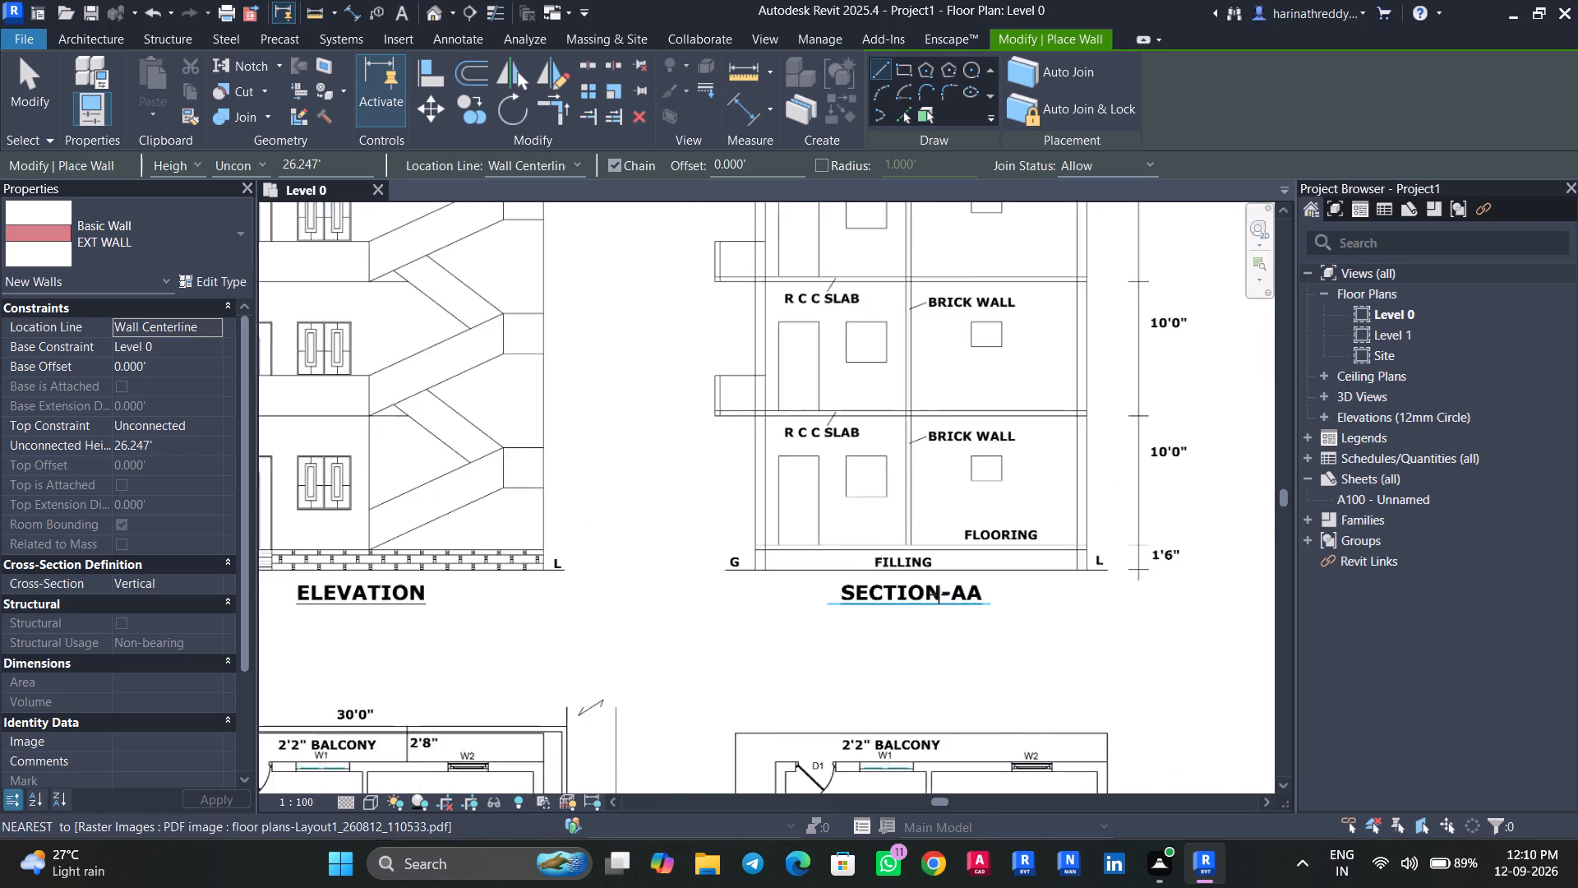
{"action": "scroll", "coordinate": [939, 594], "scroll_direction": "up", "scroll_amount": 3}
{"action": "middle_click_drag", "start_coordinate": [1080, 613], "coordinate": [939, 663]}
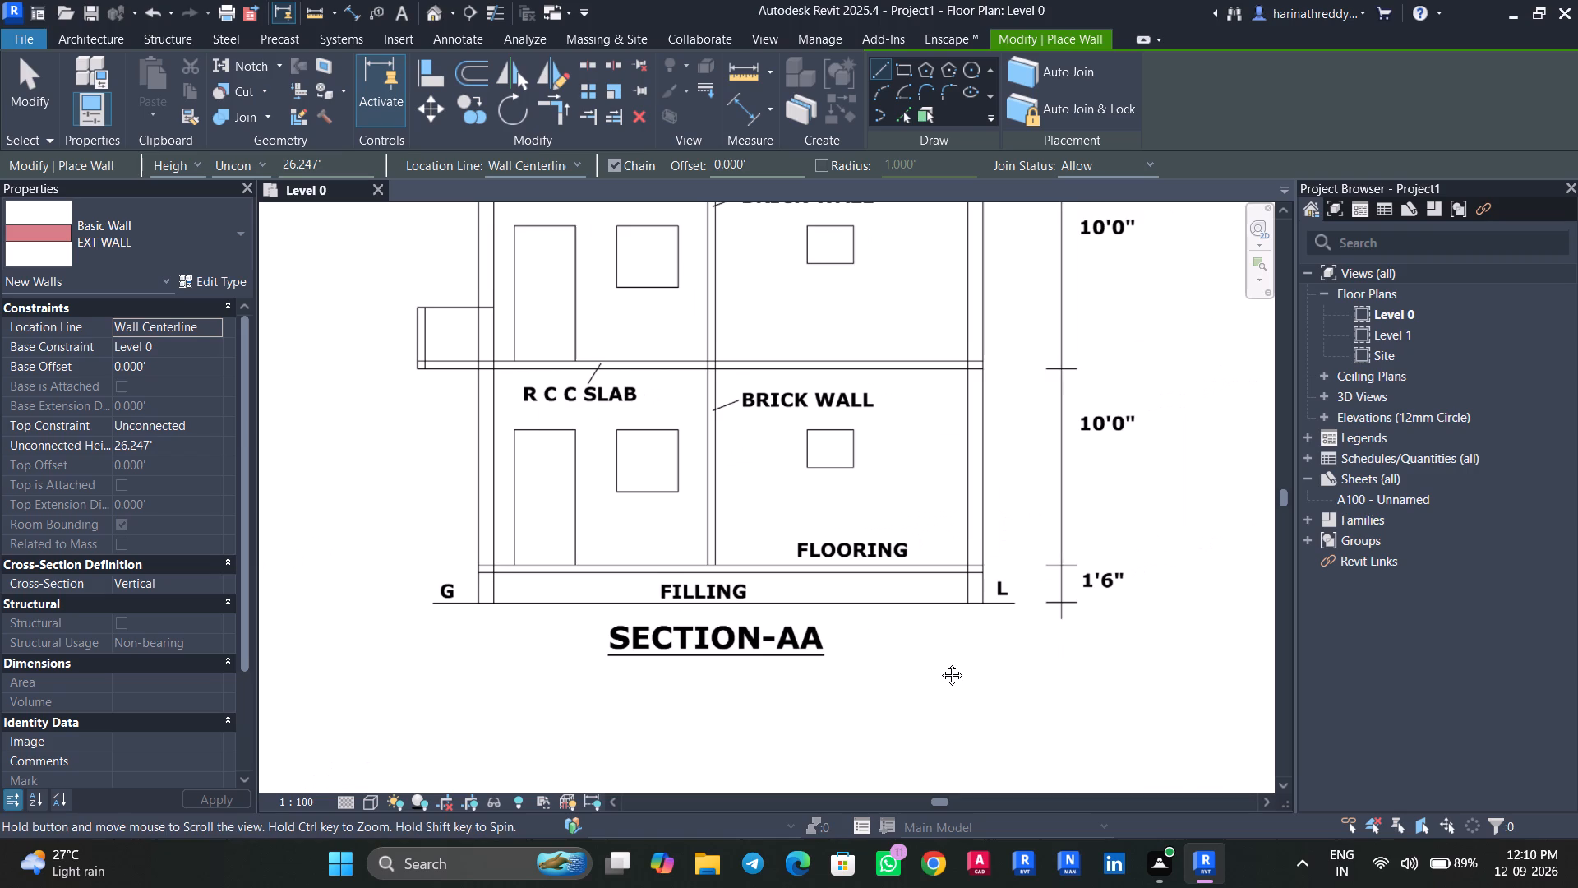
{"action": "middle_click_drag", "start_coordinate": [939, 663], "coordinate": [939, 664]}
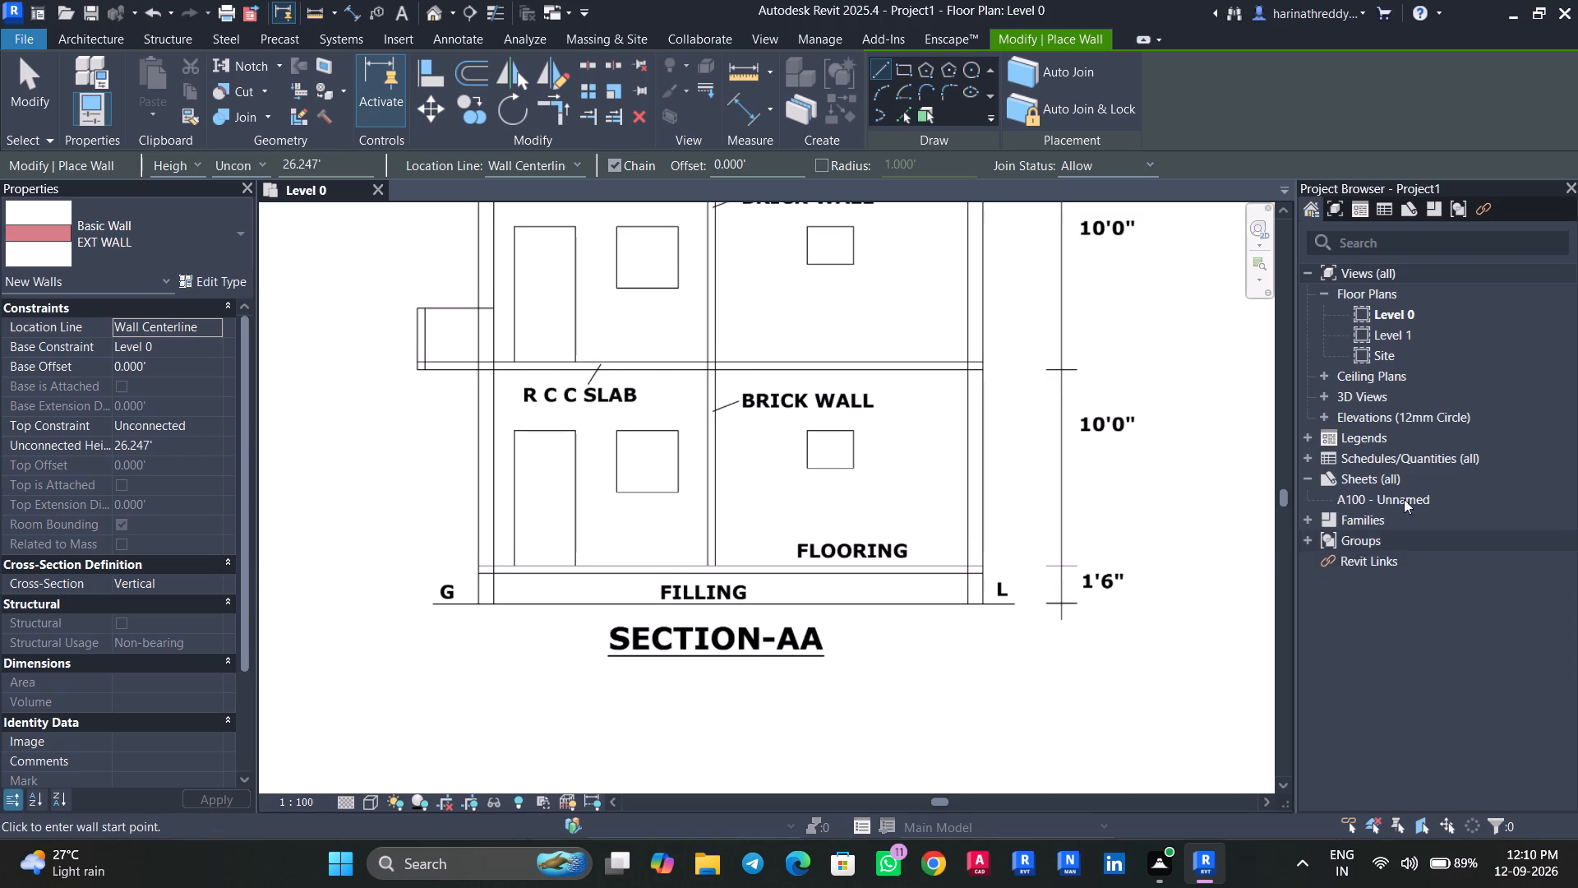
Open the East elevation view and rename Level 1 as FILLING.
{"action": "left_click", "coordinate": [1327, 419]}
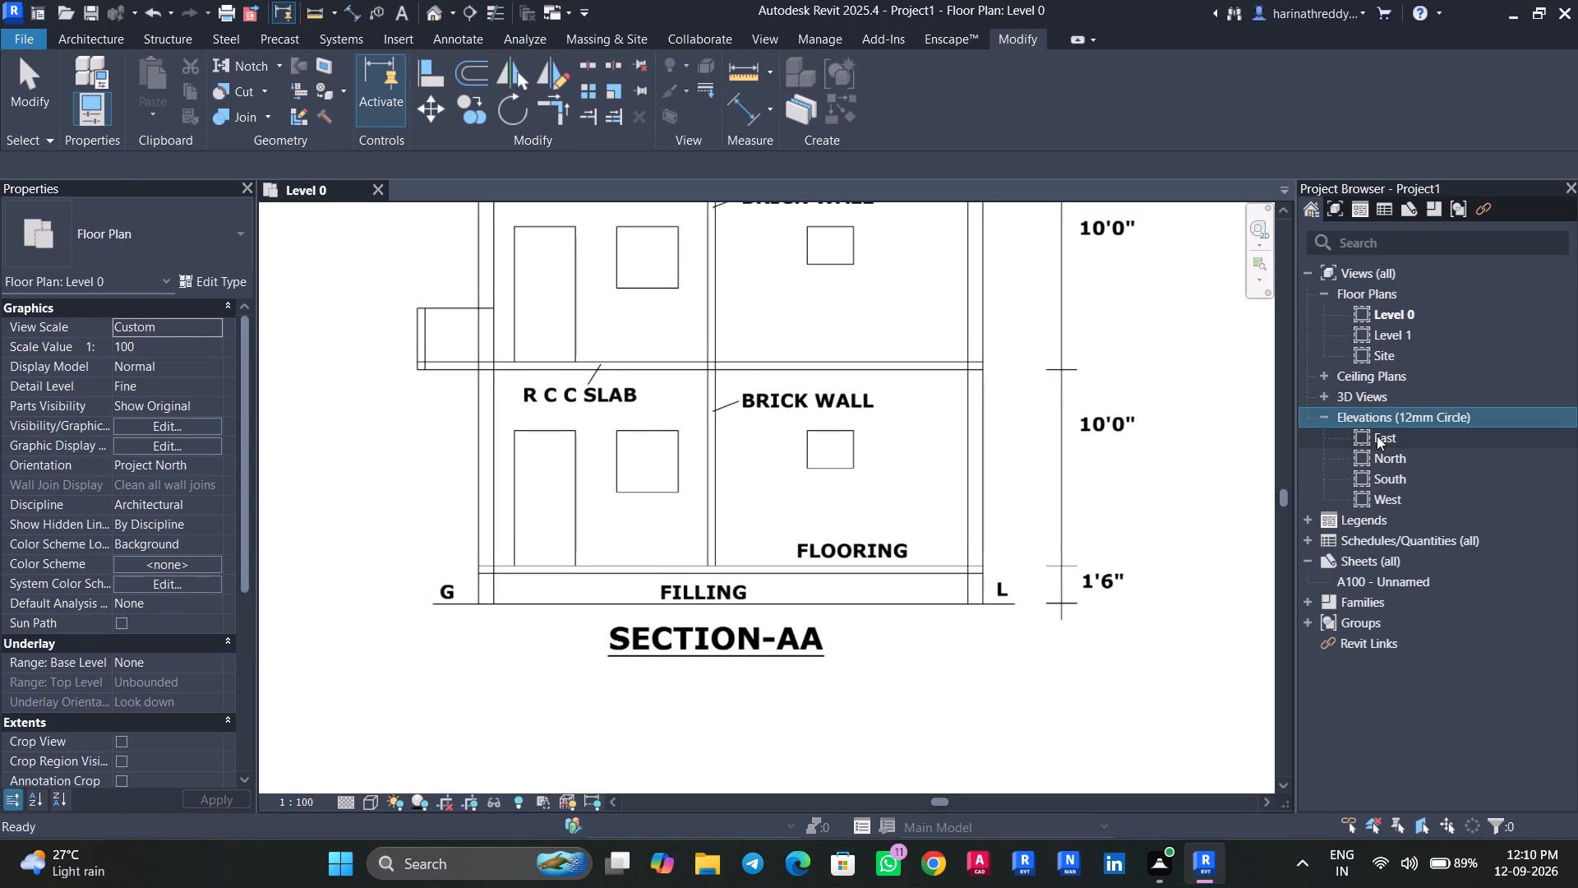
{"action": "double_click", "coordinate": [1377, 436]}
{"action": "scroll", "coordinate": [889, 599], "scroll_direction": "down", "scroll_amount": 2}
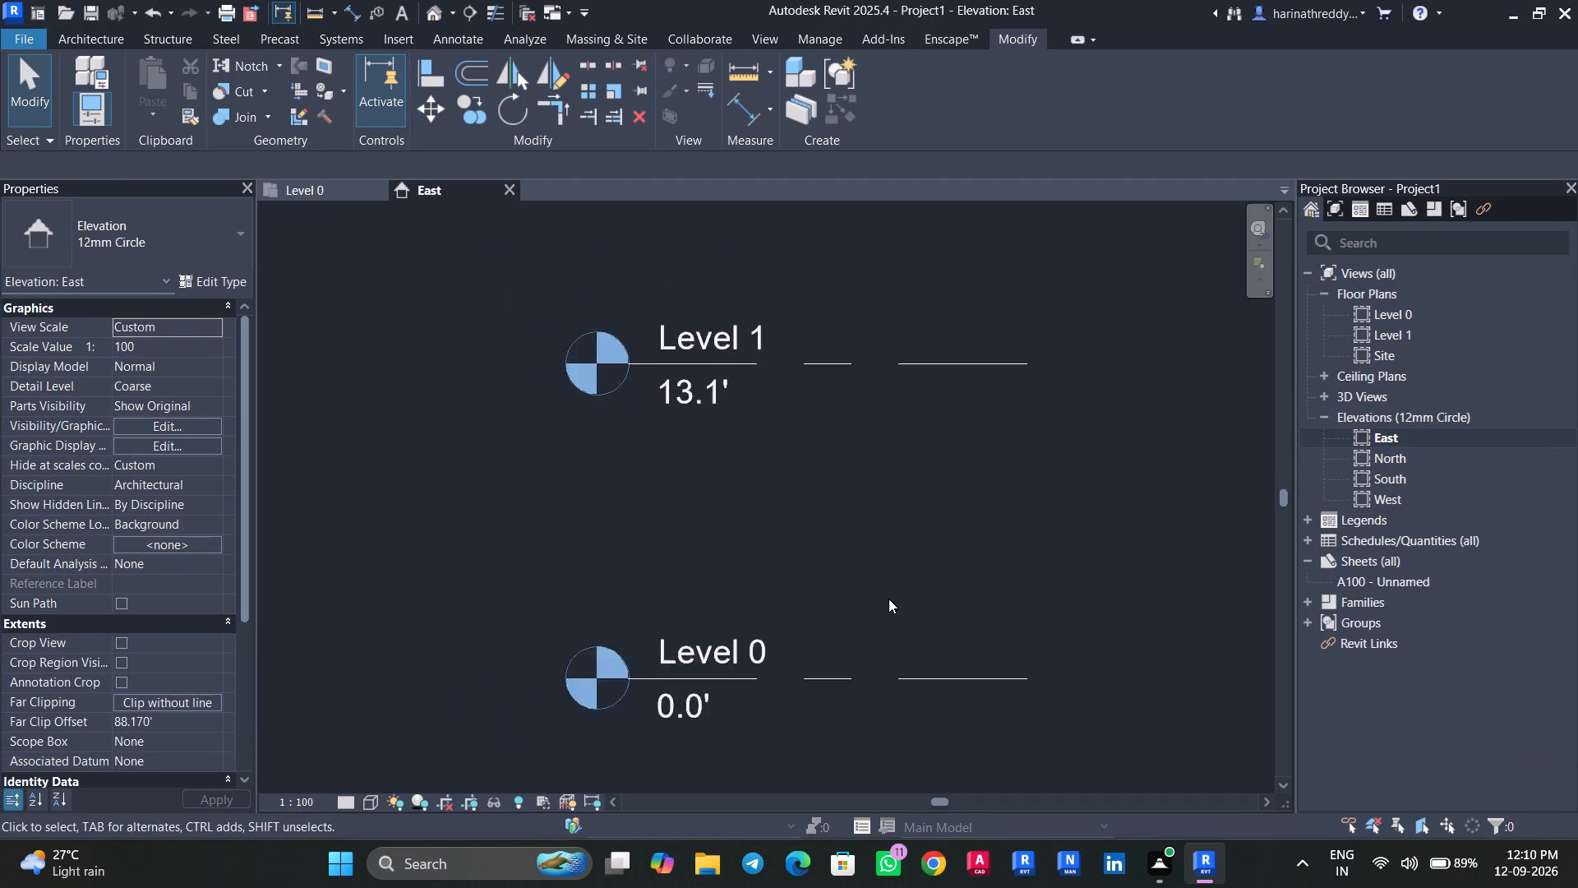
{"action": "scroll", "coordinate": [888, 597], "scroll_direction": "up", "scroll_amount": 1}
{"action": "scroll", "coordinate": [888, 597], "scroll_direction": "down", "scroll_amount": 2}
{"action": "scroll", "coordinate": [824, 502], "scroll_direction": "down", "scroll_amount": 4}
{"action": "left_click", "coordinate": [776, 419]}
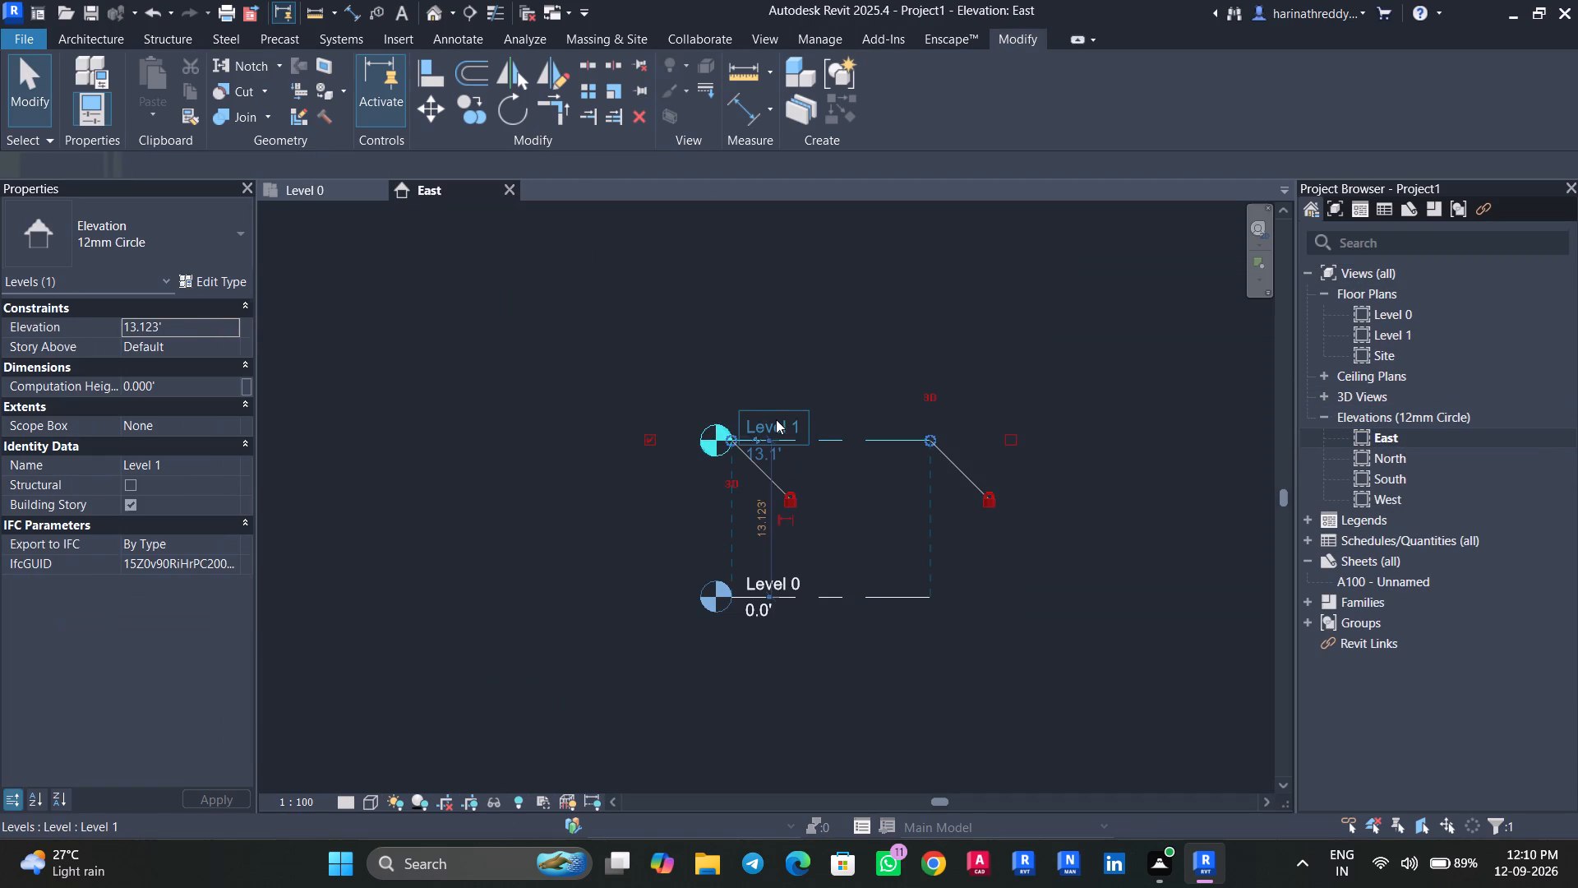
{"action": "left_click", "coordinate": [776, 419]}
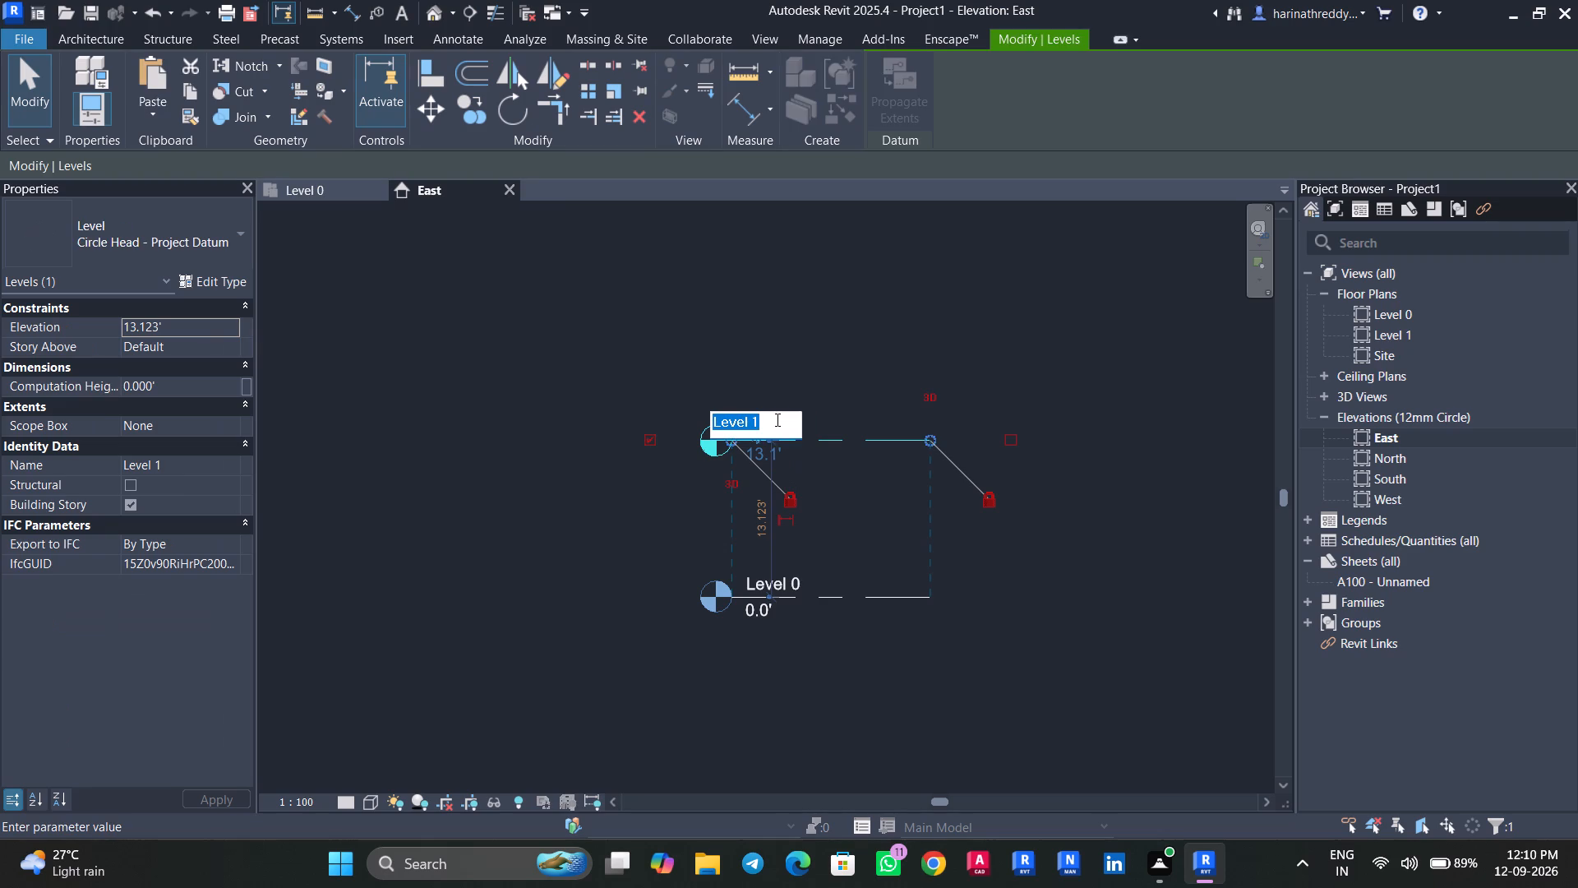
{"action": "type", "text": "FILLING"}
{"action": "key", "text": "space"}
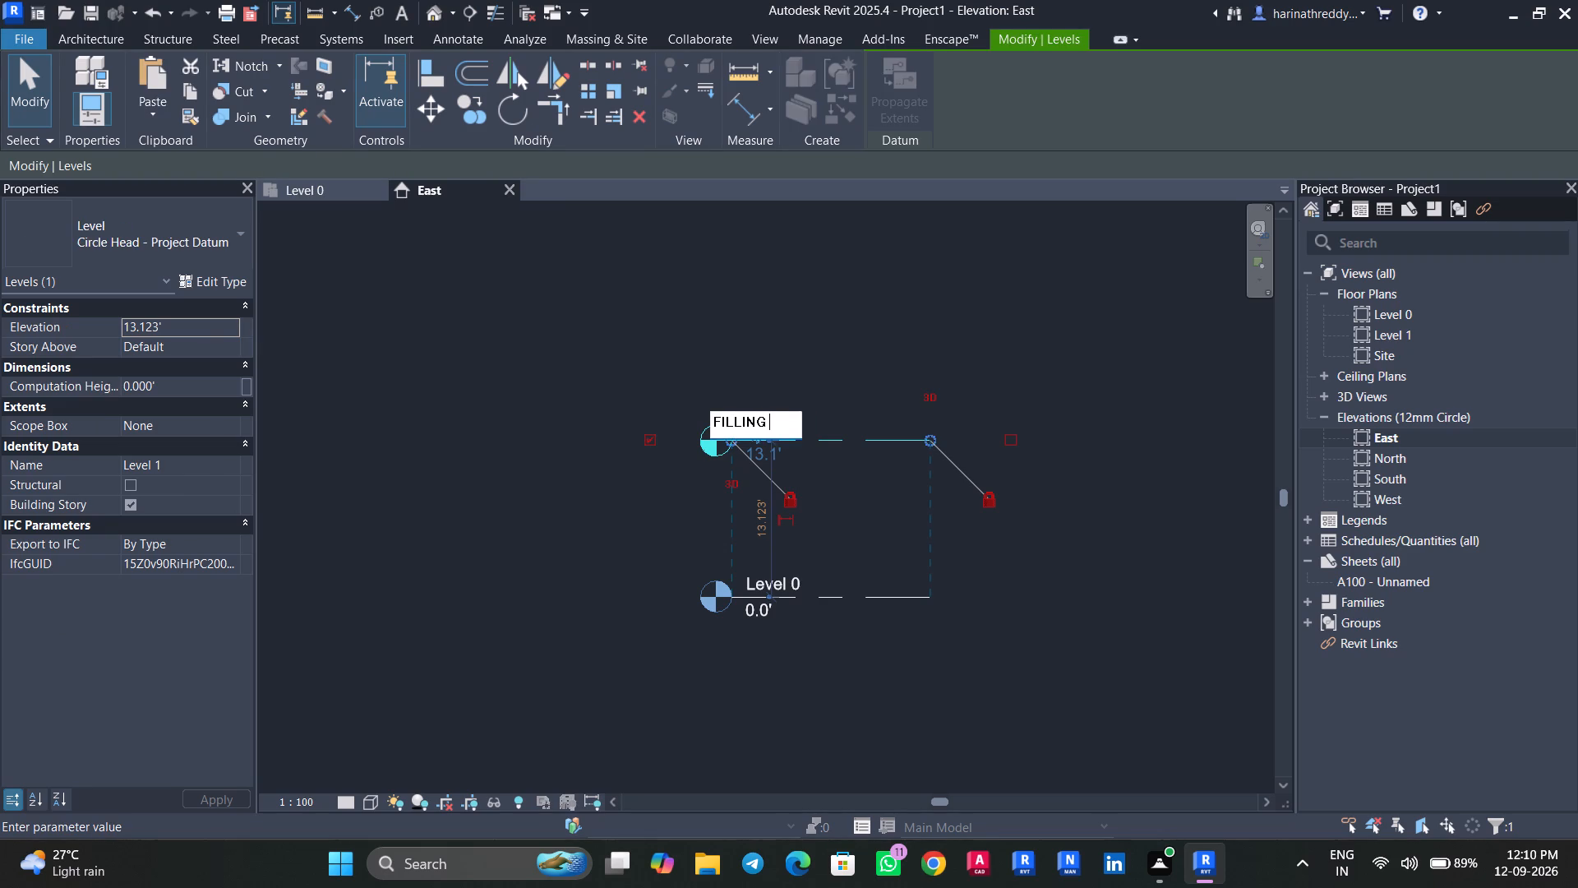
{"action": "key", "text": "Return"}
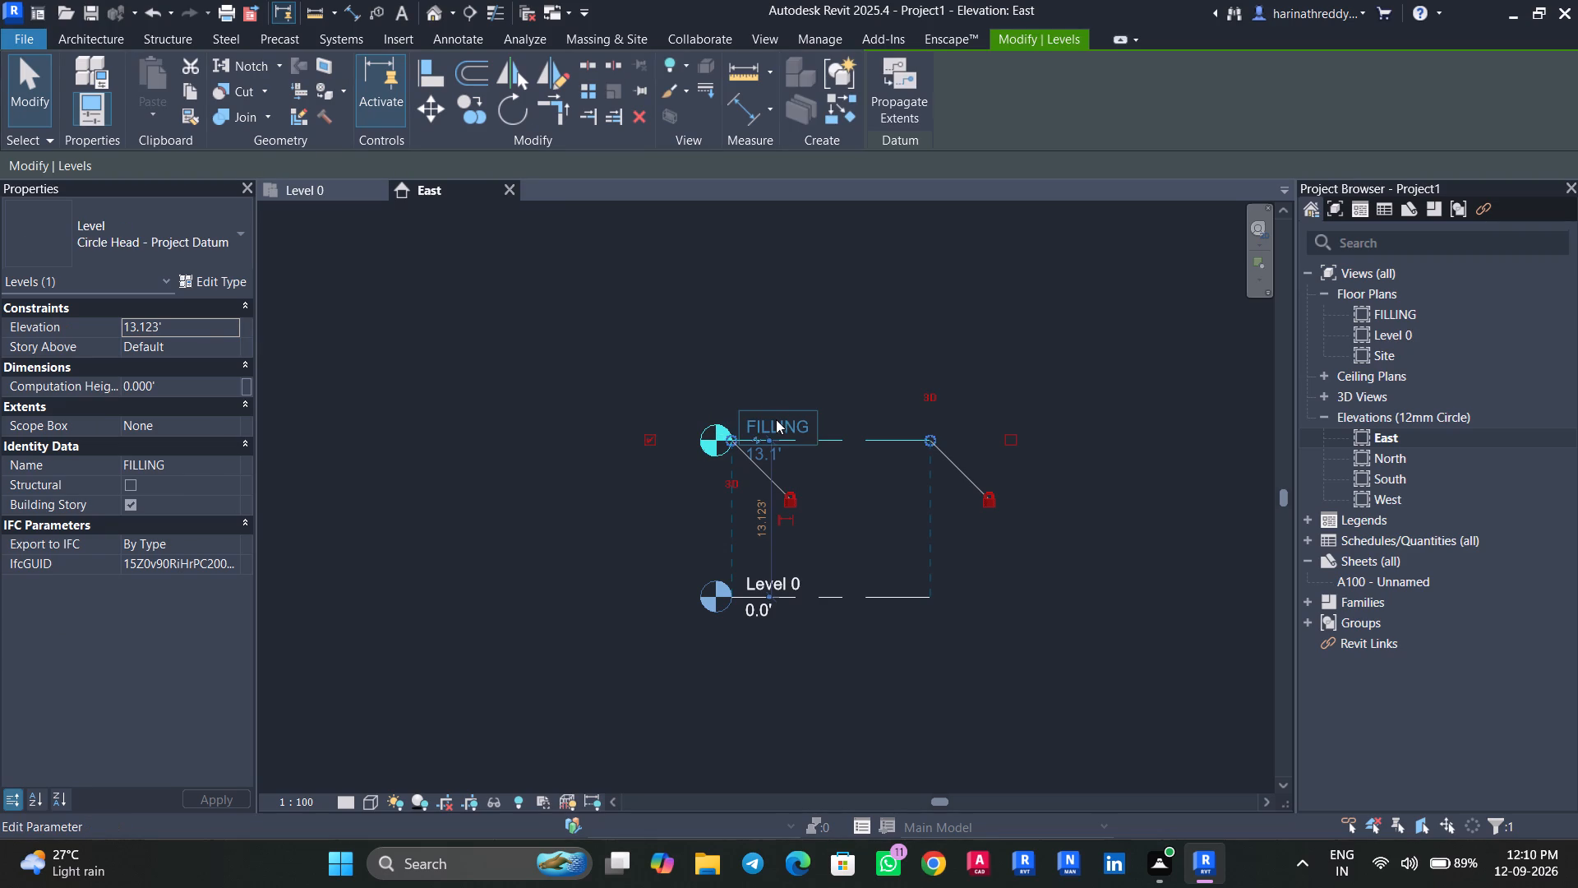
Set the elevation of the FILLING level to 1.6'.
{"action": "left_click", "coordinate": [752, 455]}
{"action": "type", "text": "1.6'"}
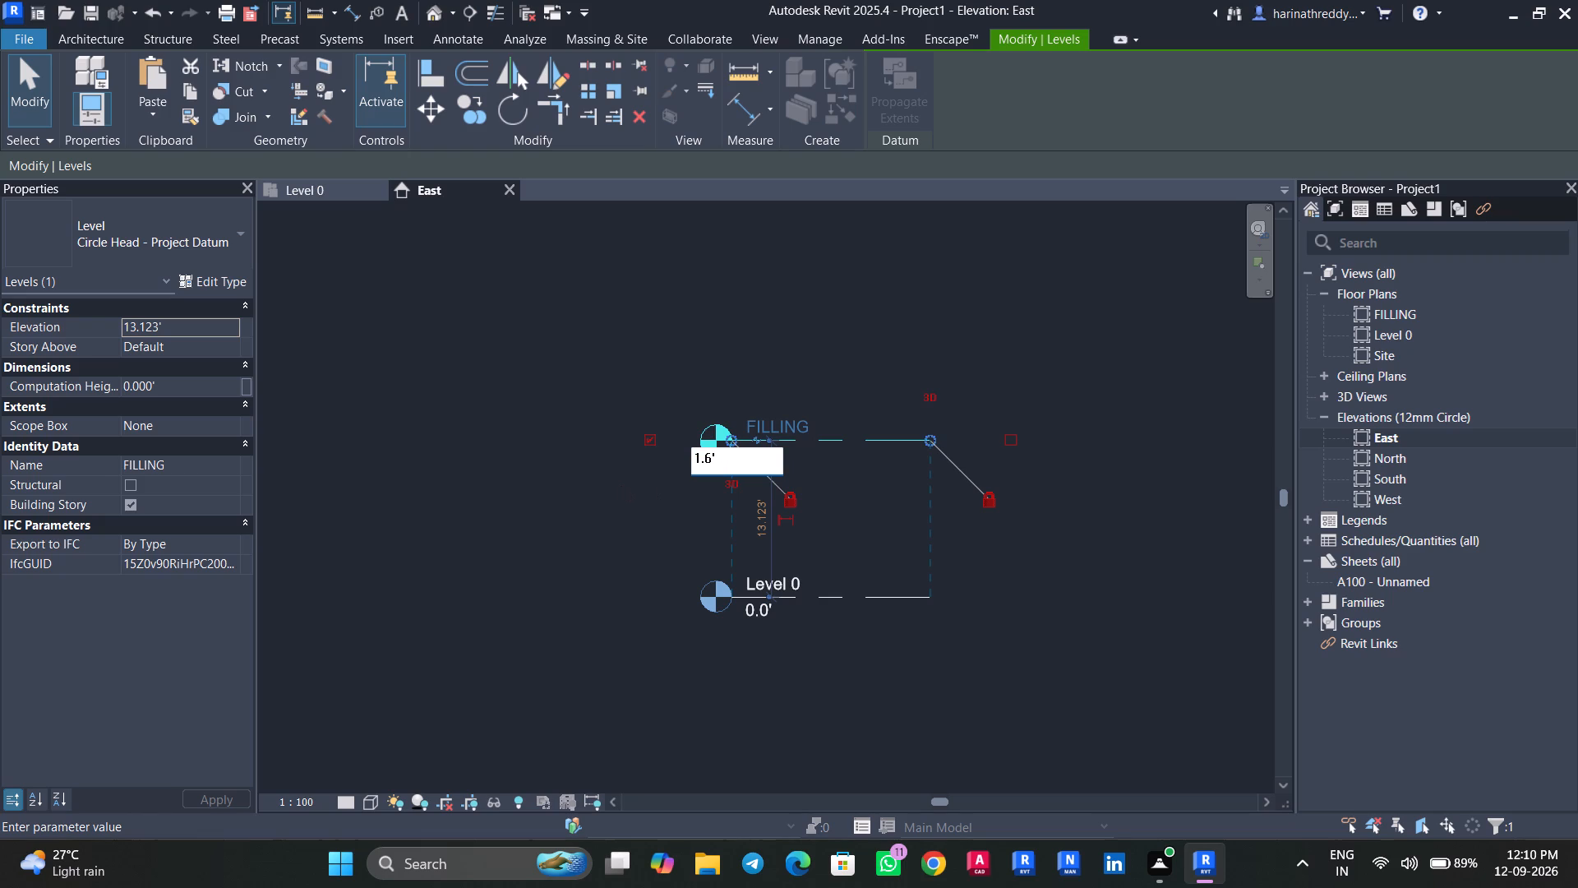
{"action": "key", "text": "Return"}
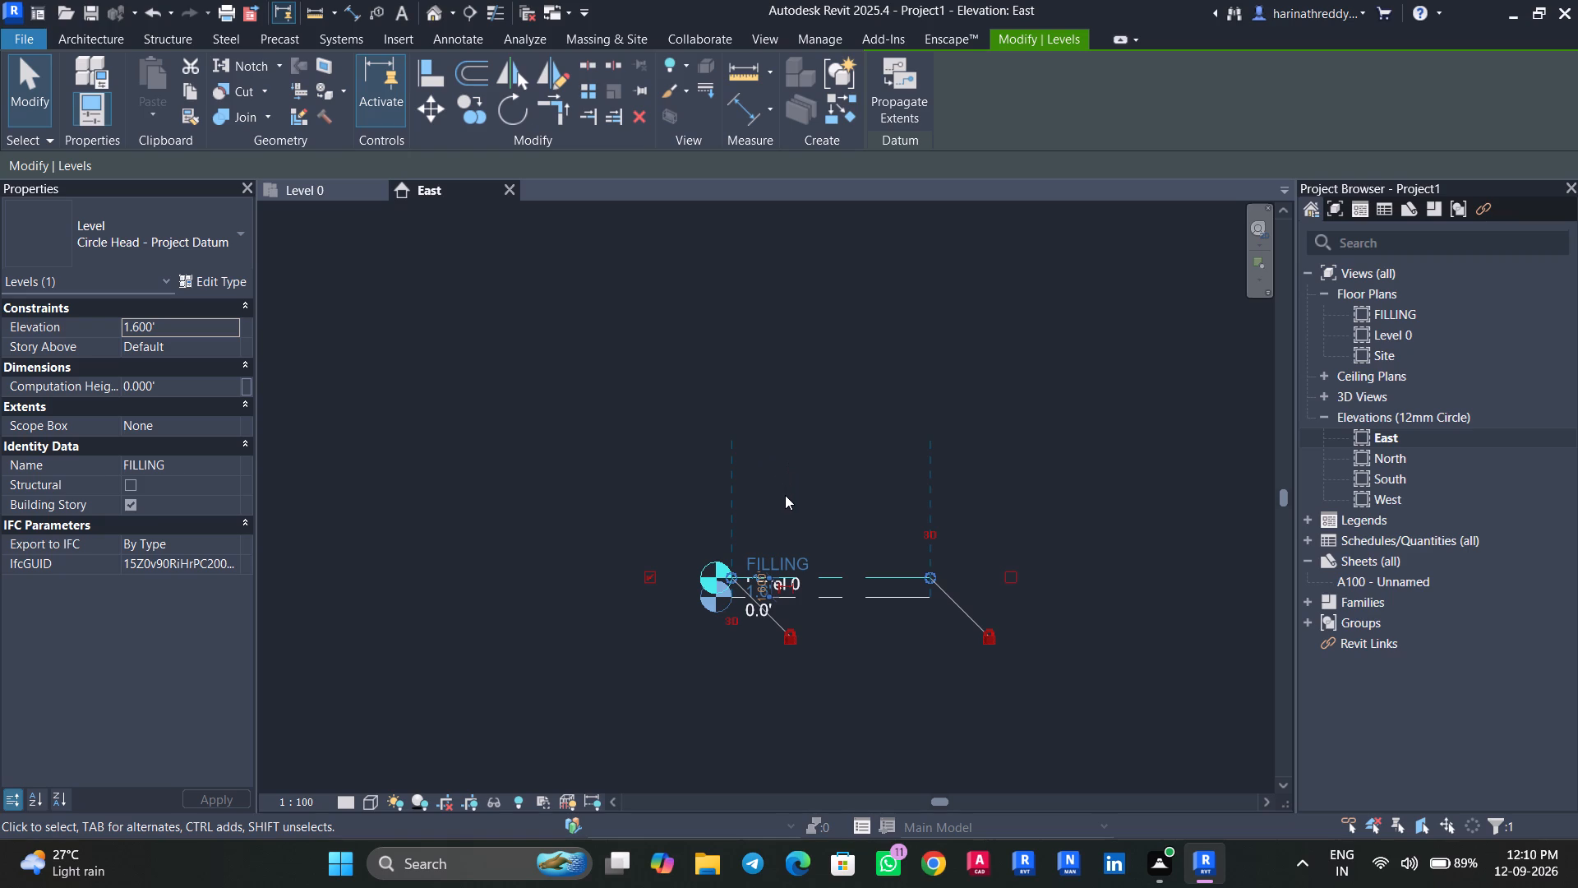
{"action": "key", "text": "Escape"}
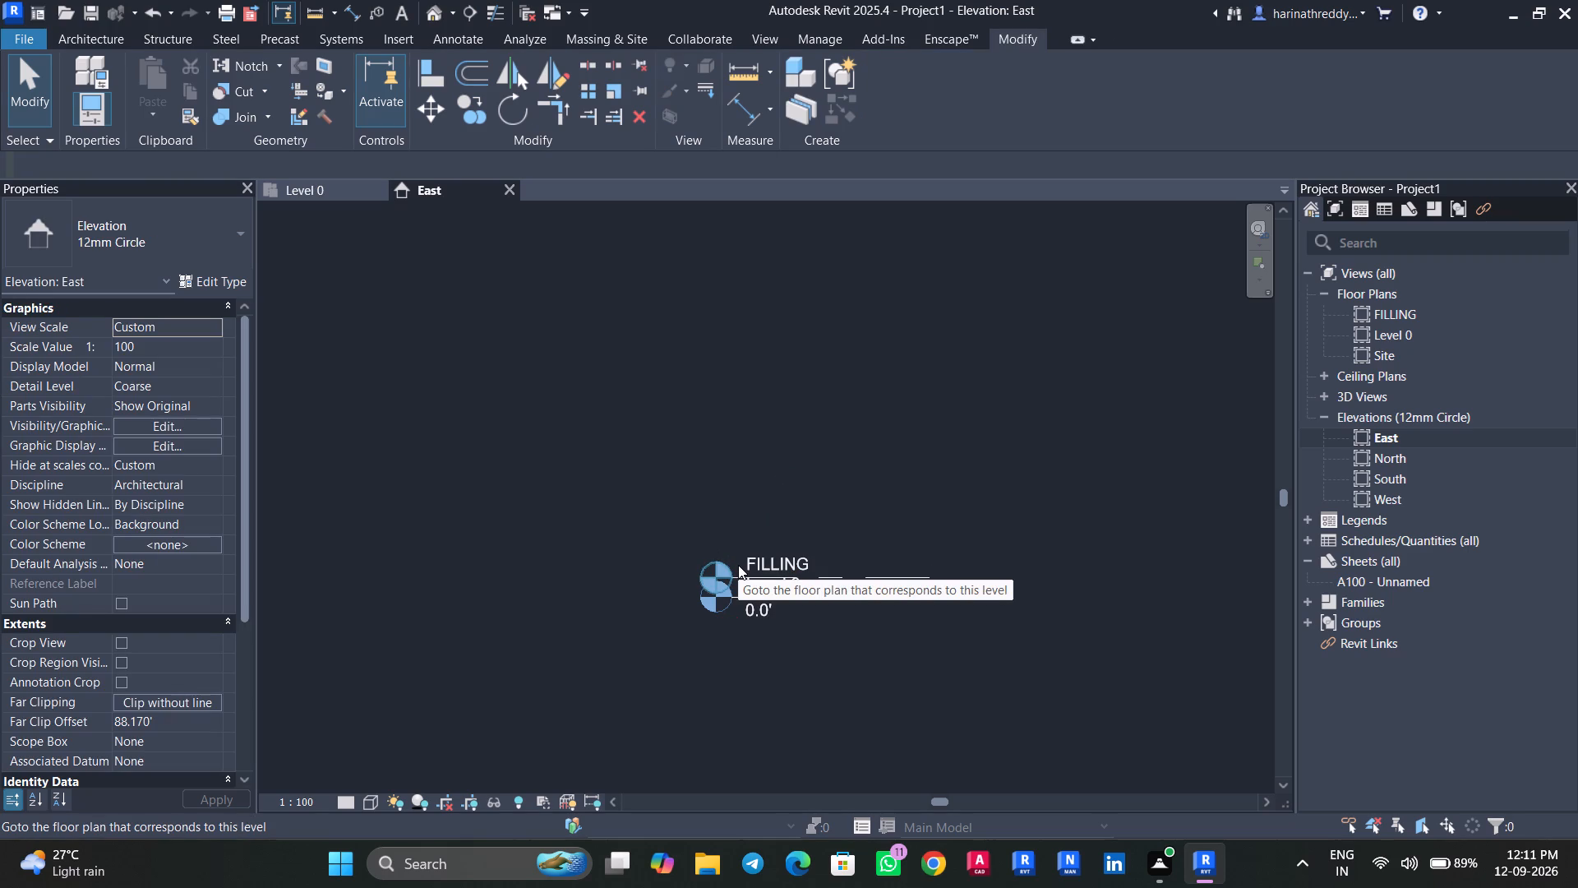
Add an elbow to the Level 0 line so its head sits below the level line.
{"action": "scroll", "coordinate": [619, 672], "scroll_direction": "up", "scroll_amount": 6}
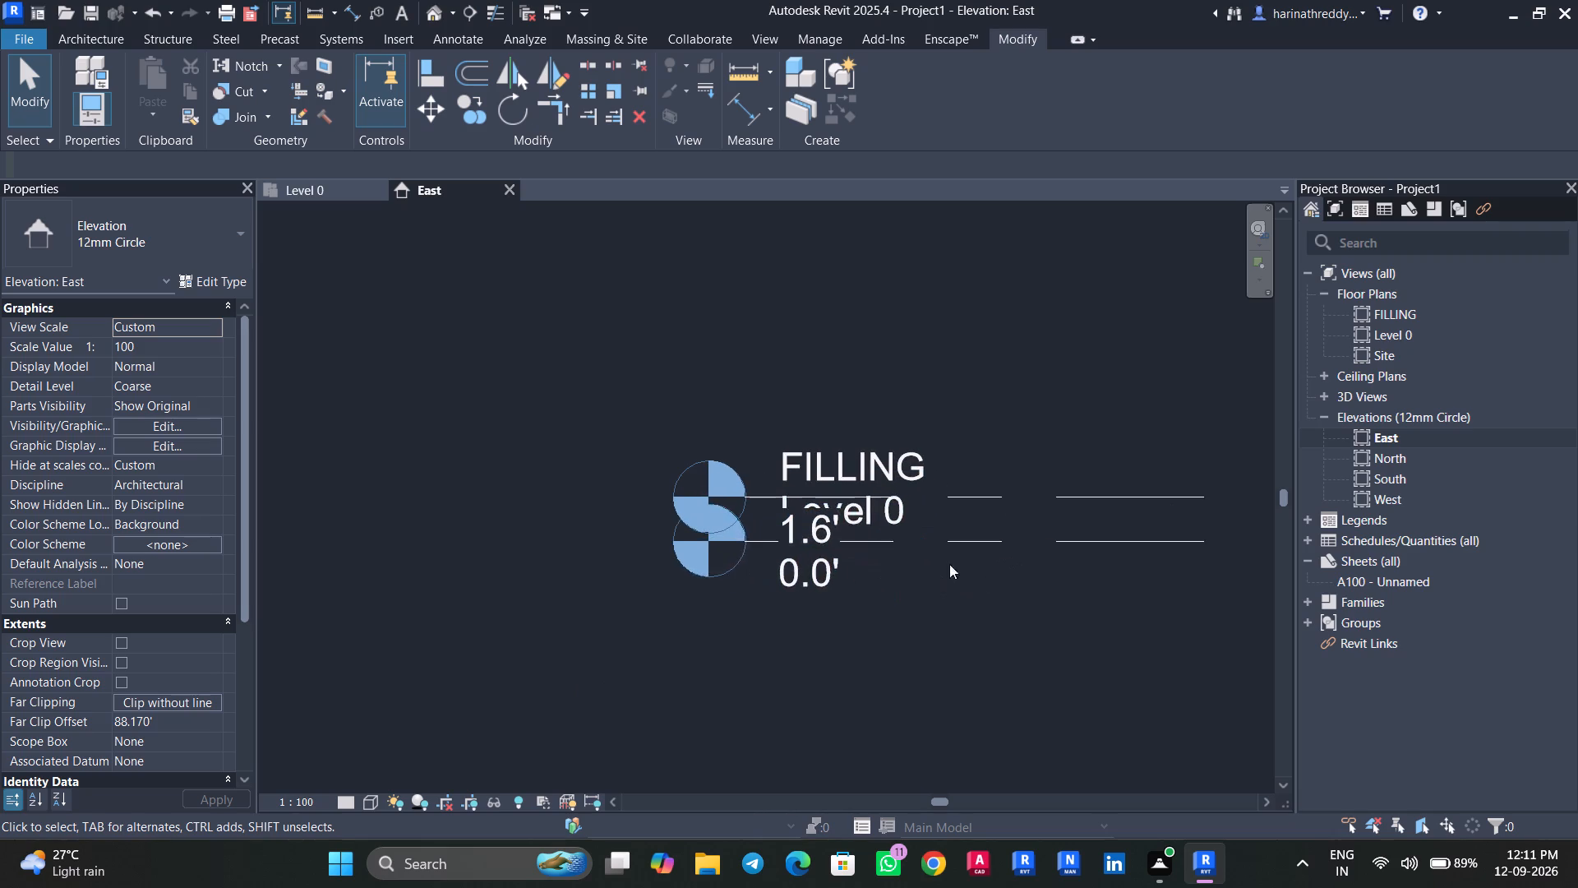
{"action": "left_click", "coordinate": [953, 545]}
{"action": "scroll", "coordinate": [744, 567], "scroll_direction": "up", "scroll_amount": 2}
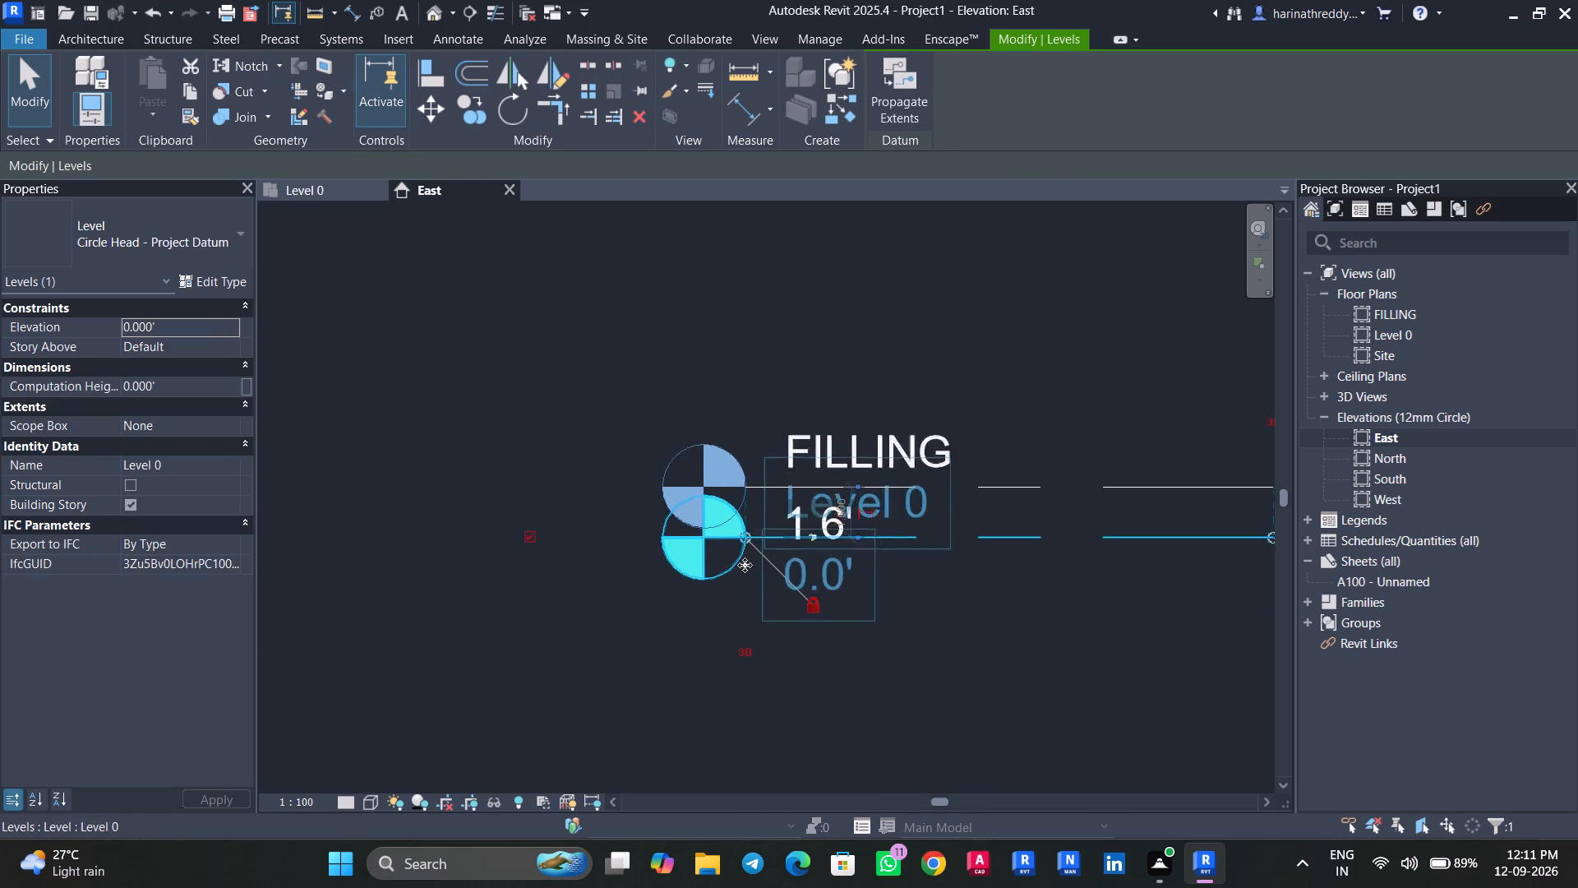
{"action": "scroll", "coordinate": [745, 565], "scroll_direction": "up", "scroll_amount": 4}
{"action": "left_click", "coordinate": [877, 514]}
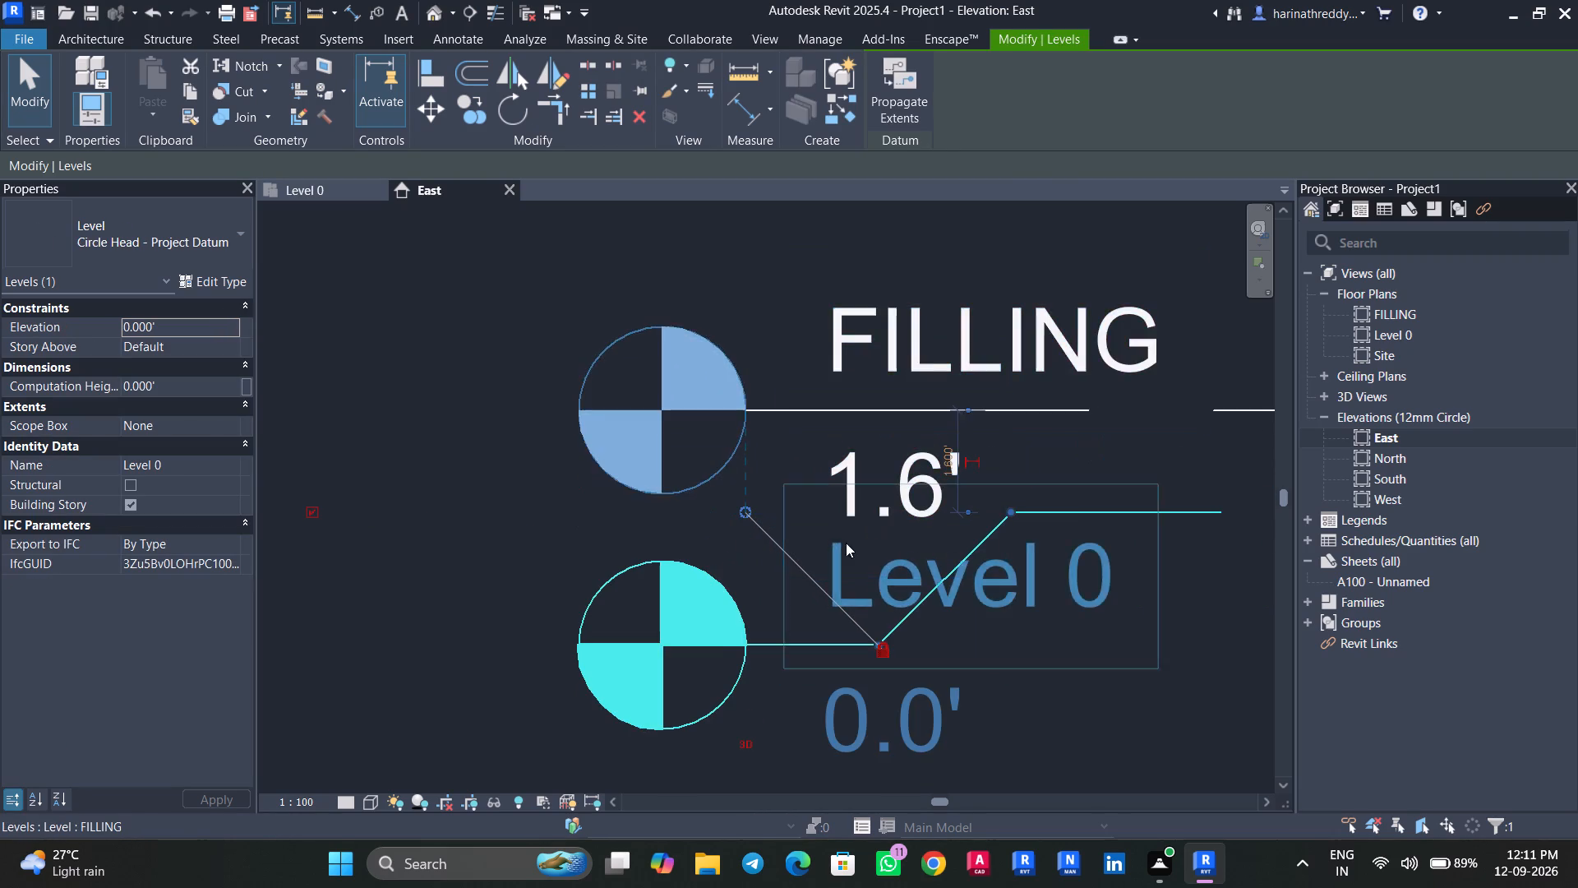
{"action": "scroll", "coordinate": [778, 623], "scroll_direction": "down", "scroll_amount": 6}
{"action": "left_click", "coordinate": [932, 701]}
{"action": "left_click", "coordinate": [878, 617]}
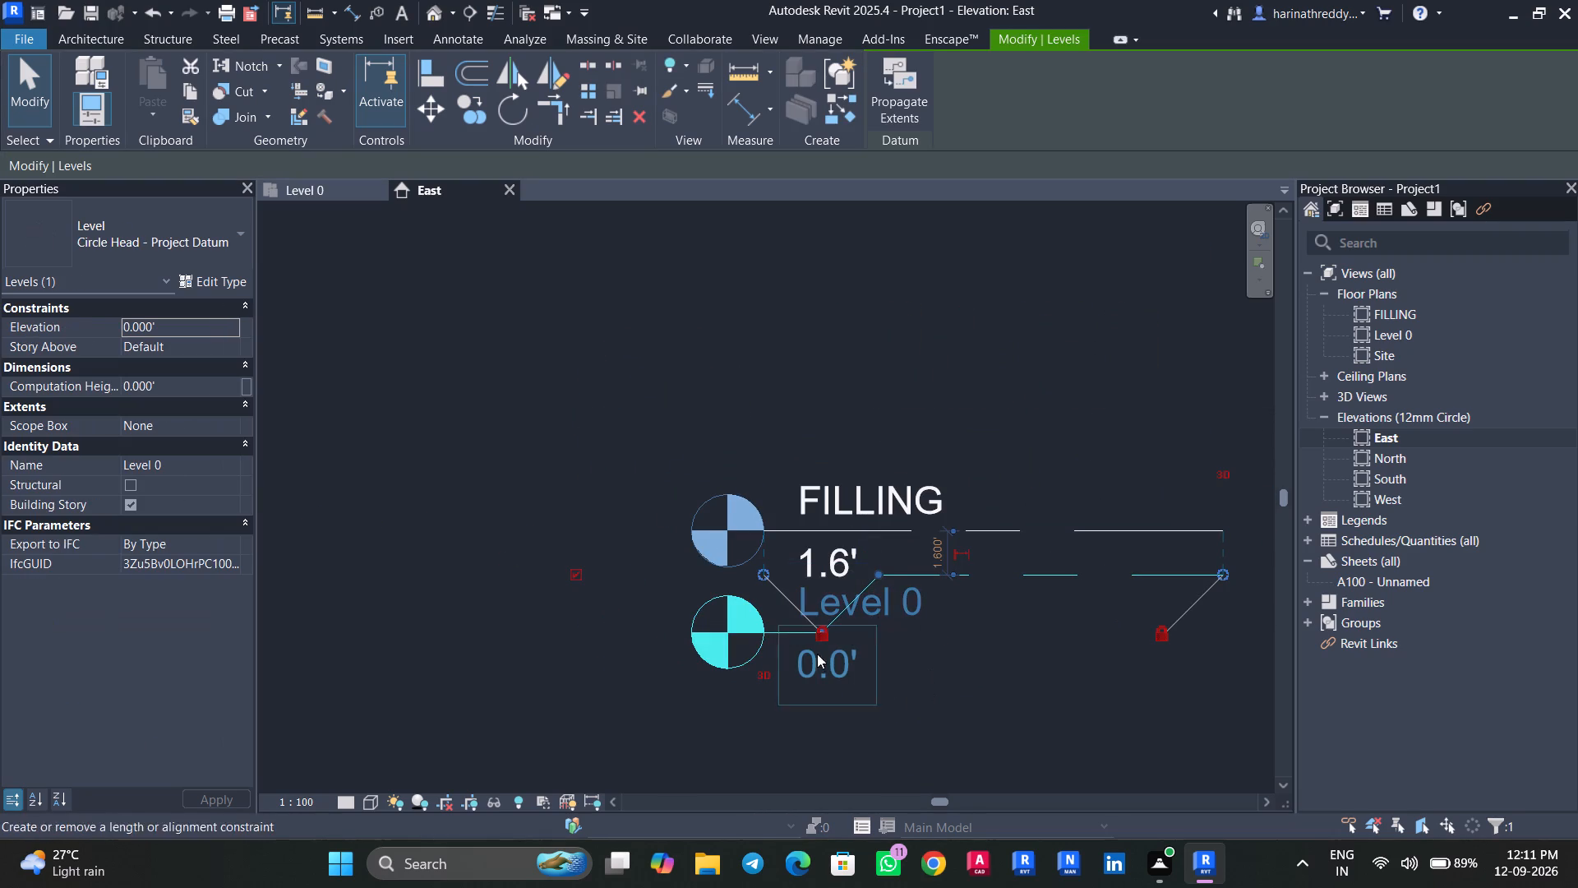
Add an elbow to the FILLING level line and move its head above the line, clear of the Level 0 head.
{"action": "left_click", "coordinate": [823, 530]}
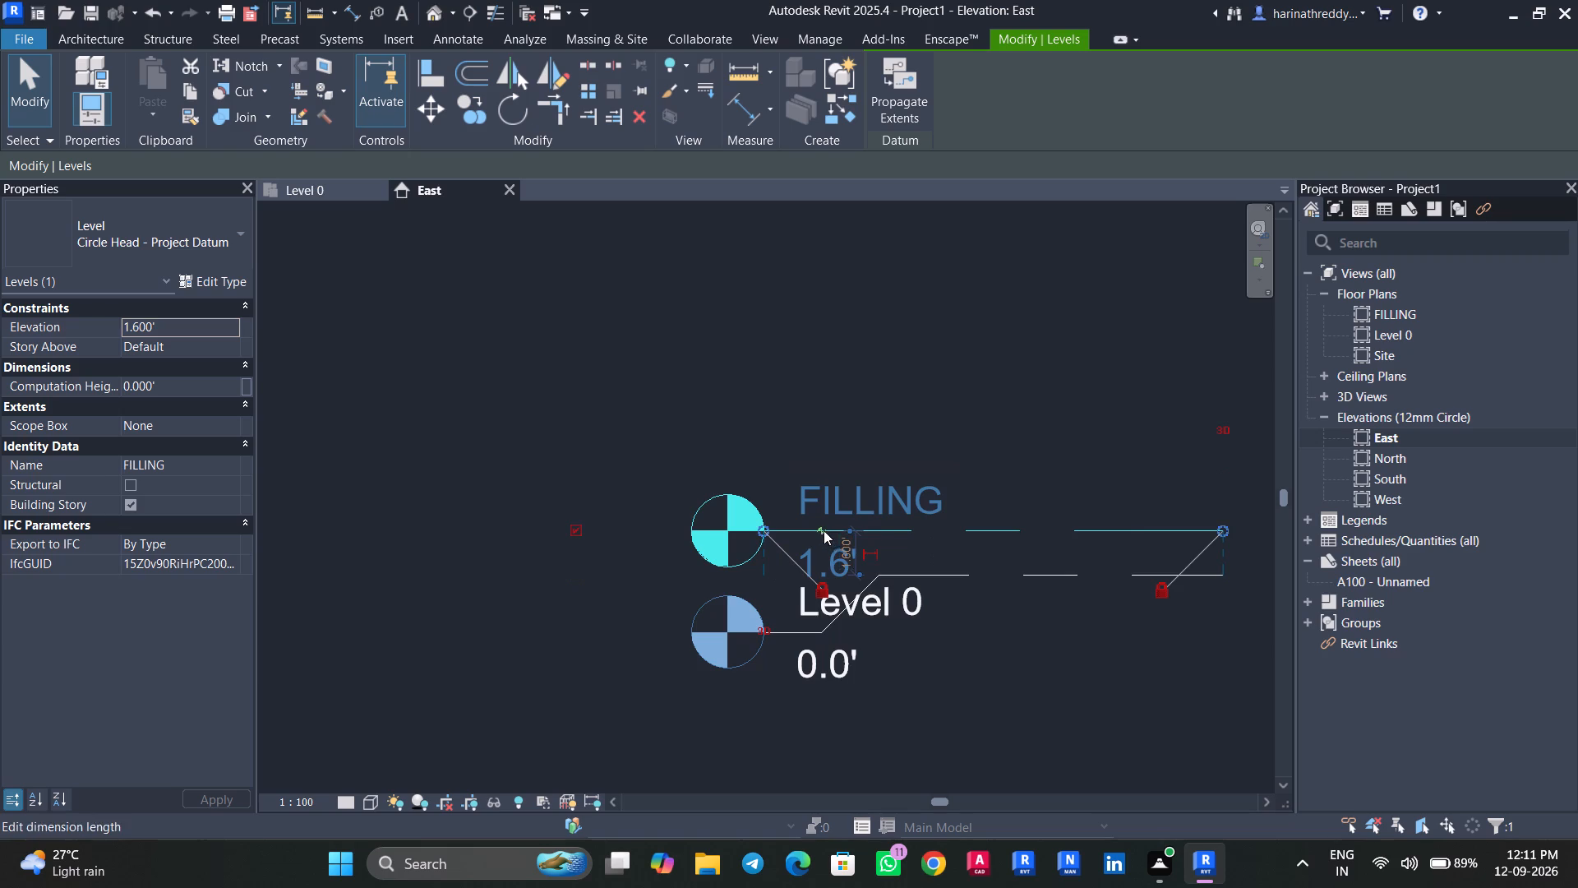
{"action": "left_click", "coordinate": [824, 530]}
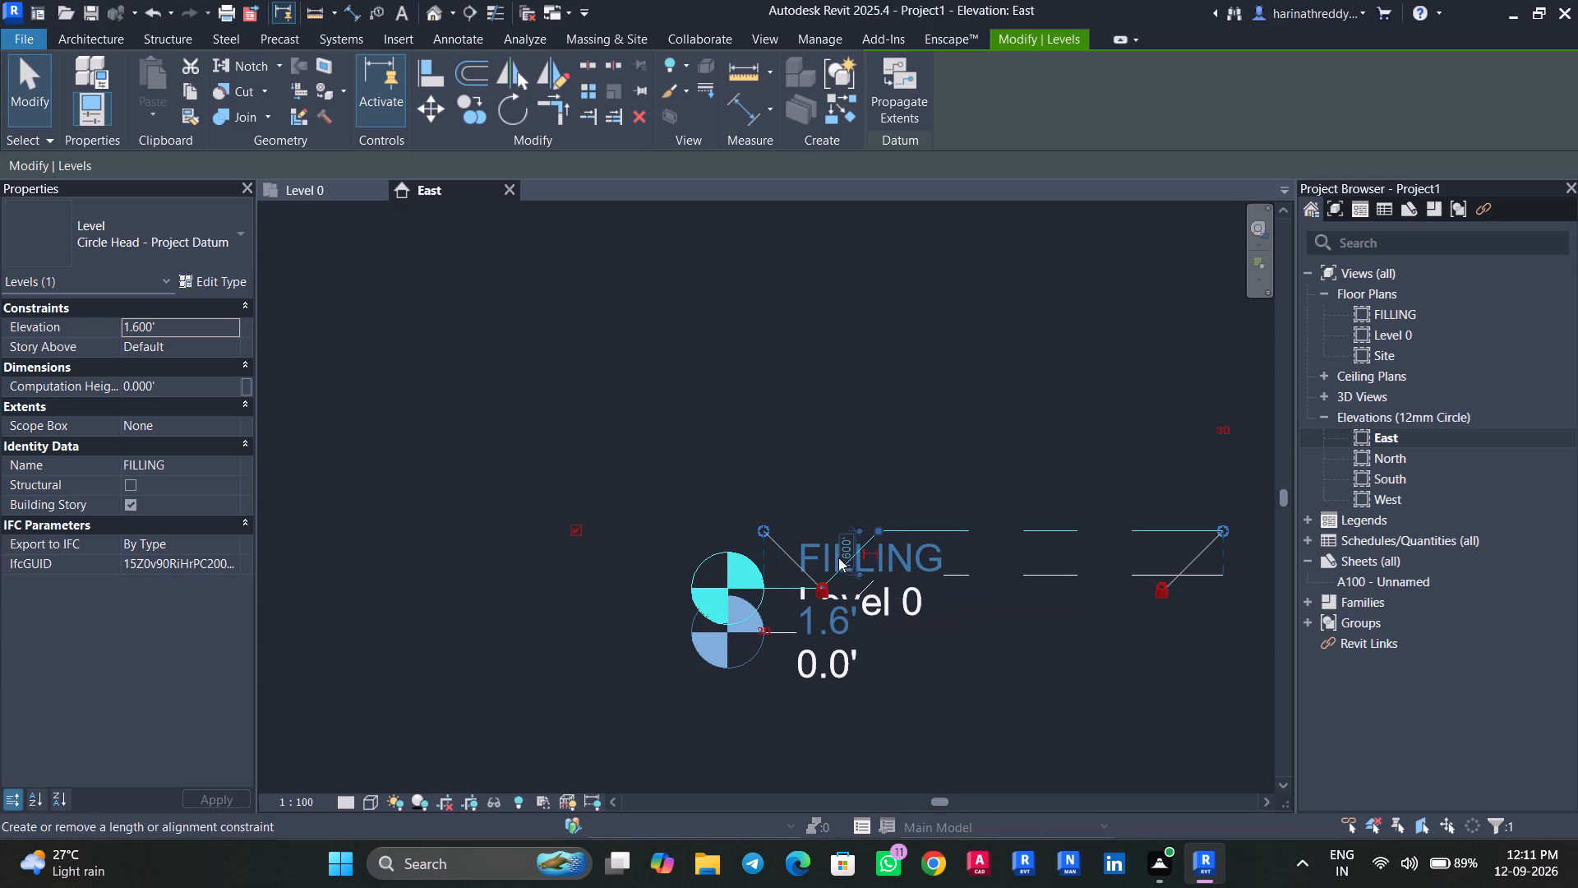
{"action": "left_click", "coordinate": [821, 460]}
{"action": "left_click", "coordinate": [772, 587]}
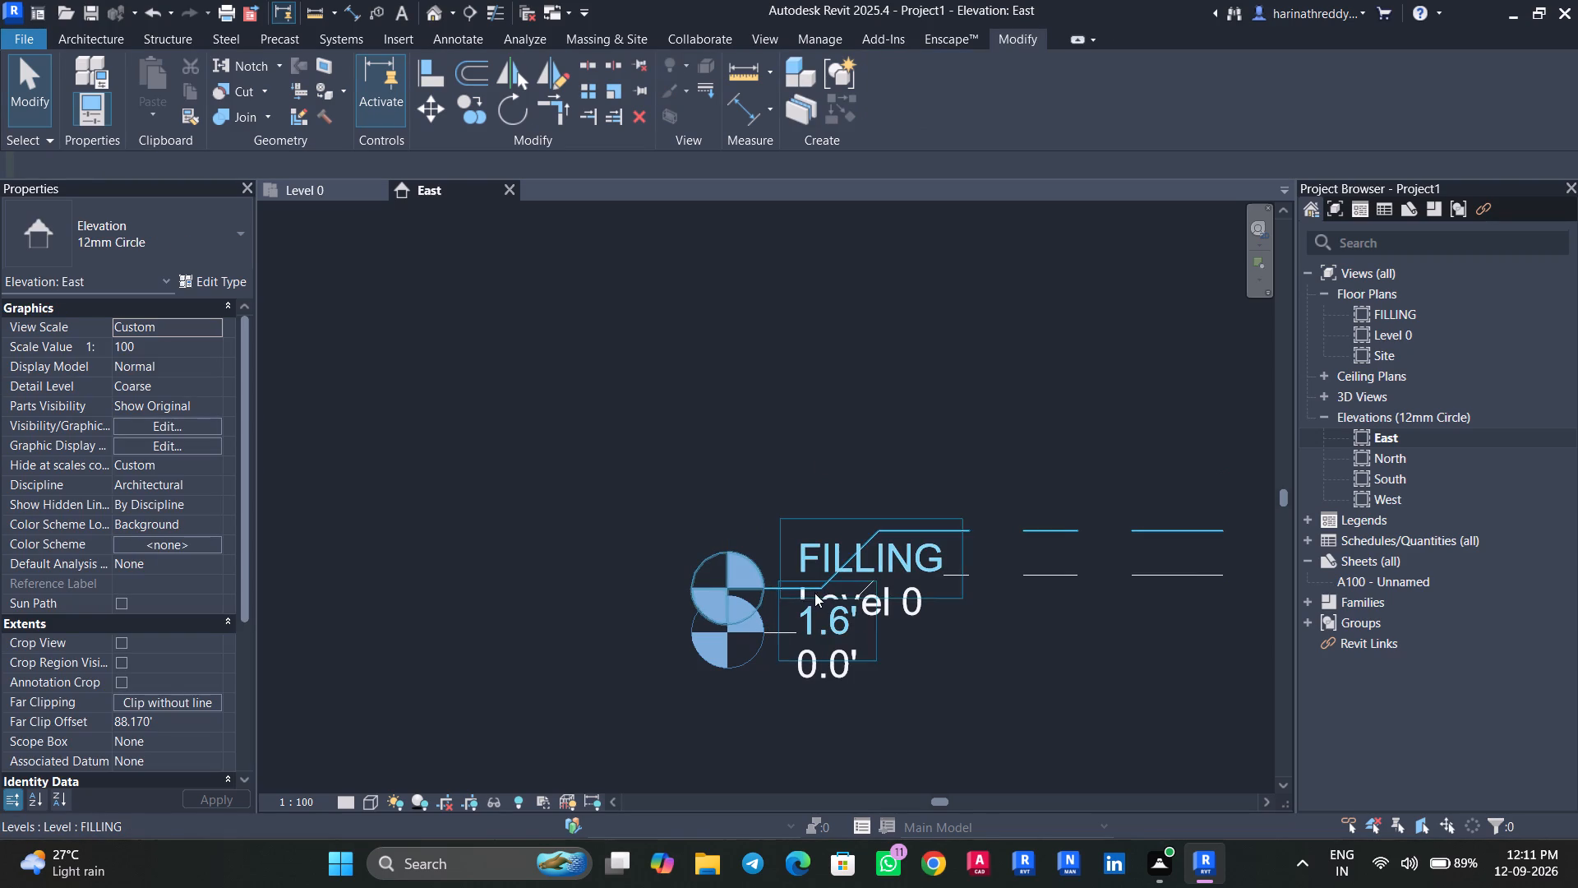
{"action": "left_click", "coordinate": [749, 571]}
{"action": "left_click", "coordinate": [960, 533]}
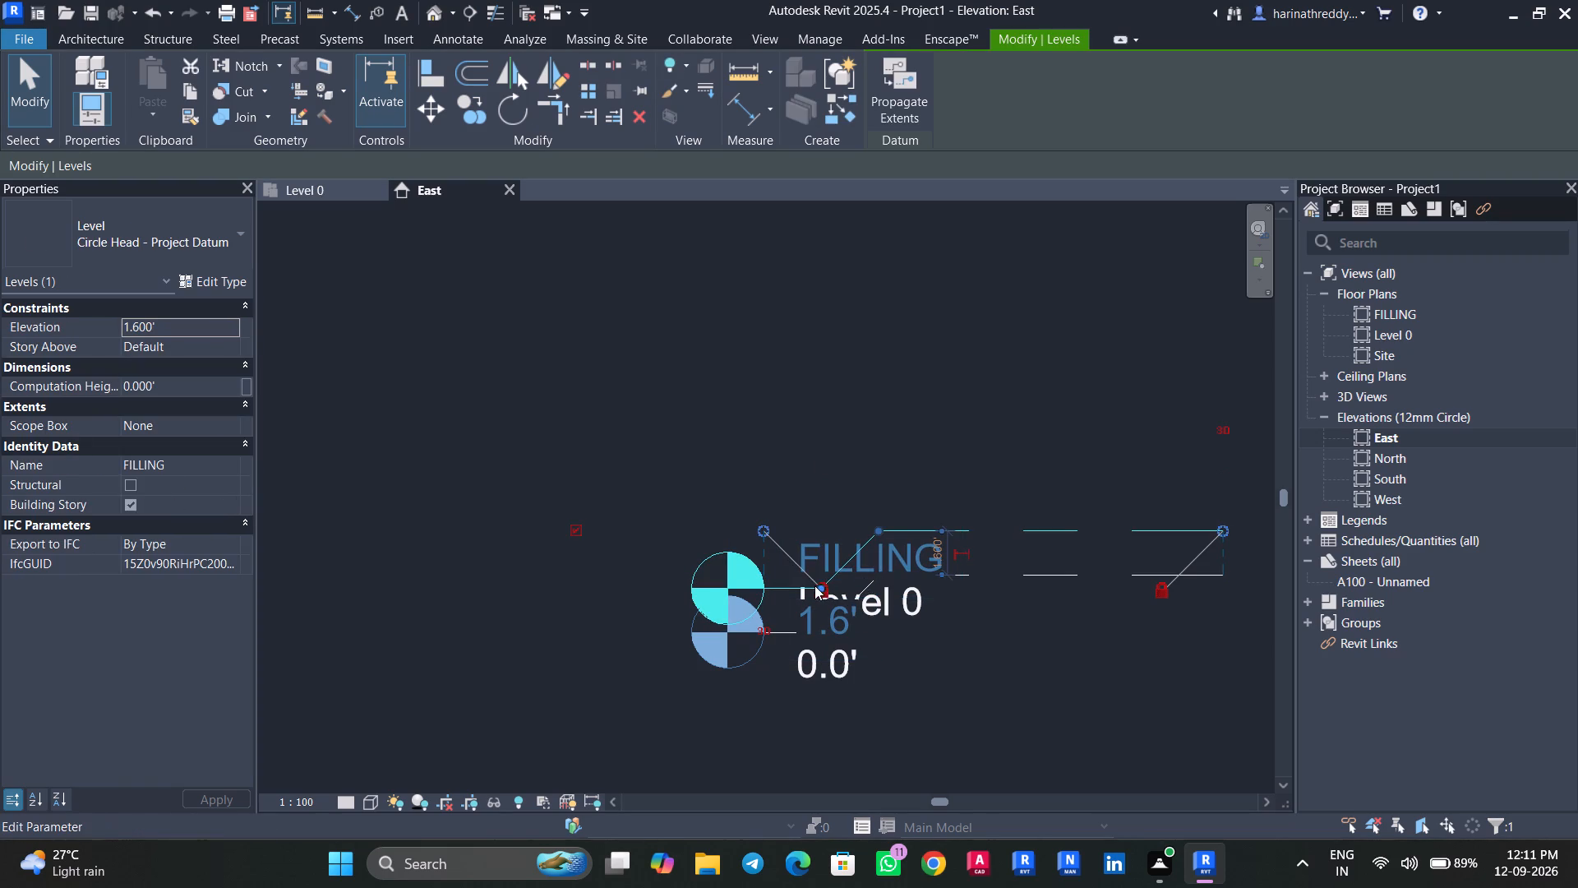
{"action": "left_click_drag", "start_coordinate": [814, 585], "coordinate": [821, 533]}
{"action": "scroll", "coordinate": [813, 574], "scroll_direction": "up", "scroll_amount": 6}
{"action": "scroll", "coordinate": [813, 574], "scroll_direction": "down", "scroll_amount": 1}
{"action": "scroll", "coordinate": [813, 574], "scroll_direction": "up", "scroll_amount": 2}
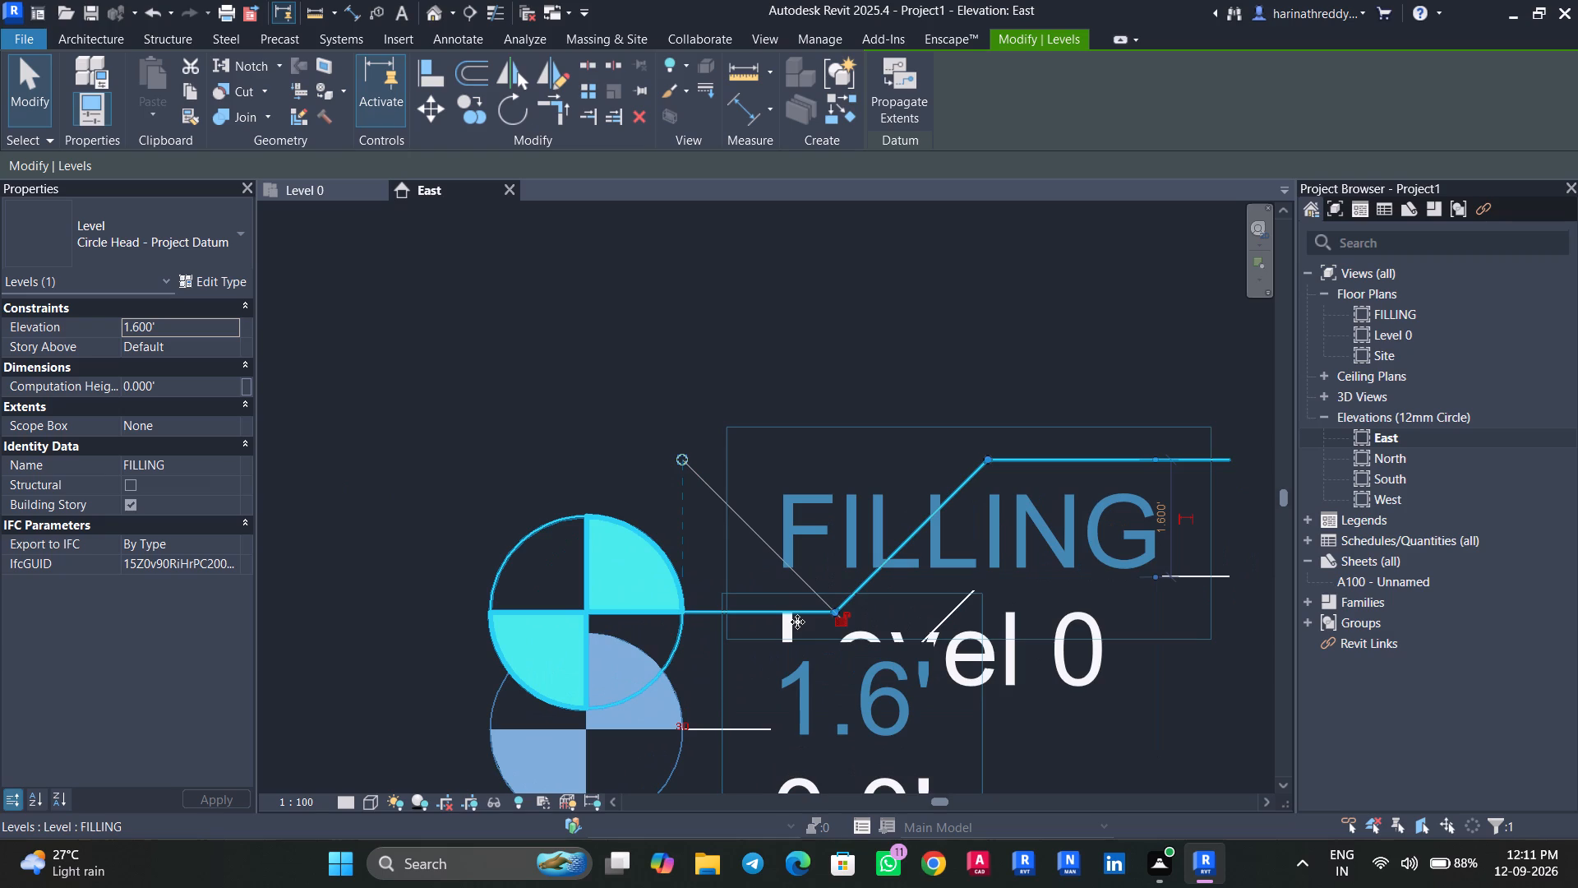
{"action": "scroll", "coordinate": [796, 627], "scroll_direction": "up", "scroll_amount": 2}
{"action": "scroll", "coordinate": [856, 612], "scroll_direction": "down", "scroll_amount": 4}
{"action": "scroll", "coordinate": [847, 611], "scroll_direction": "up", "scroll_amount": 3}
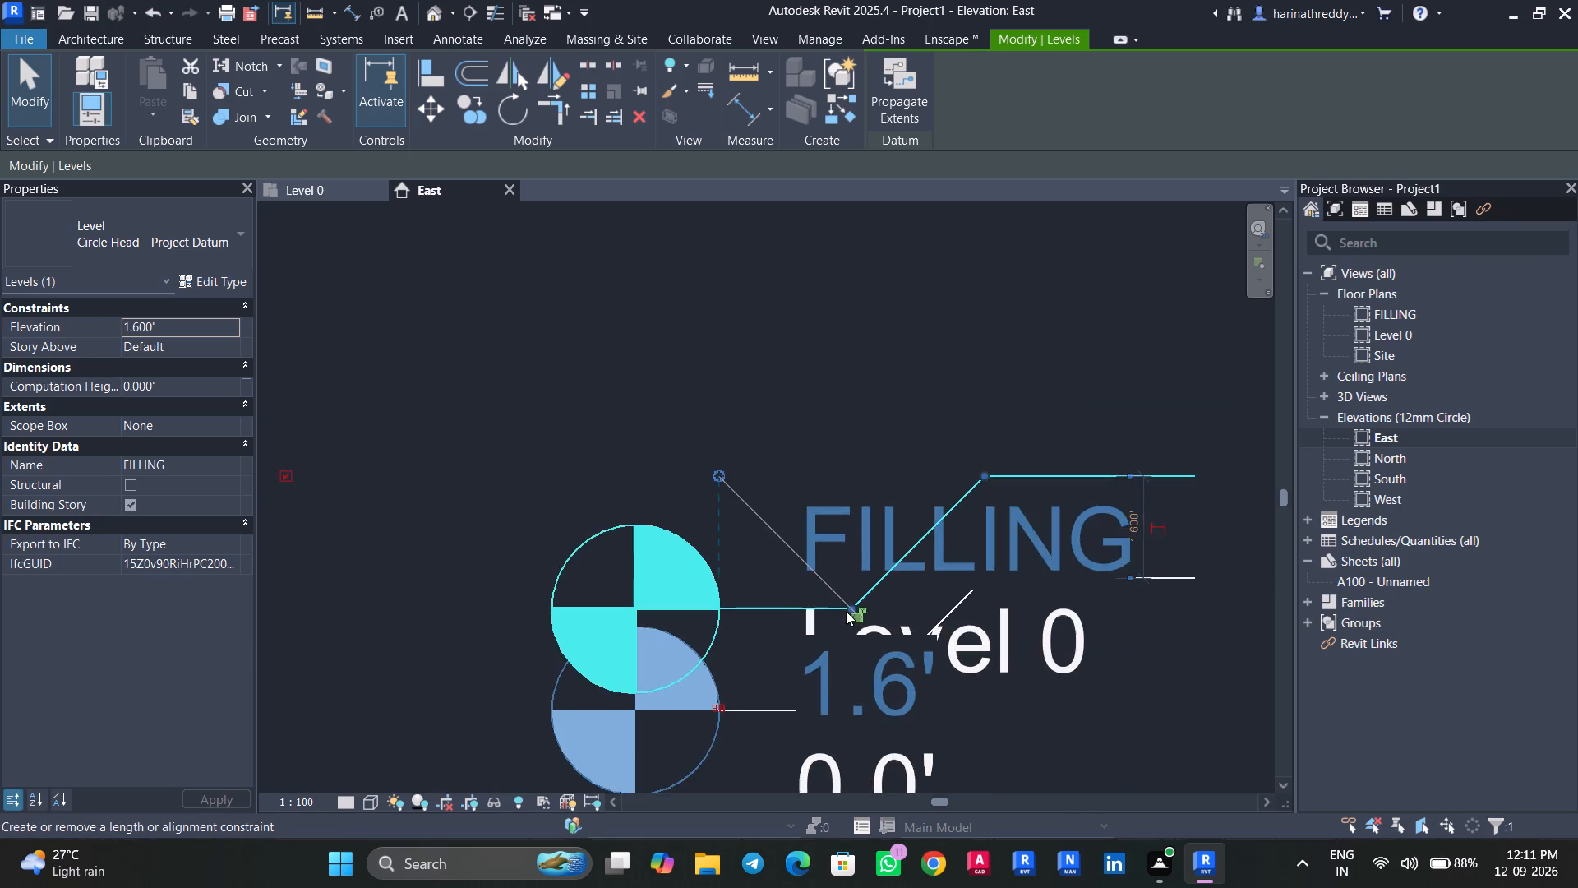
{"action": "scroll", "coordinate": [846, 611], "scroll_direction": "up", "scroll_amount": 6}
{"action": "left_click_drag", "start_coordinate": [861, 605], "coordinate": [833, 176]}
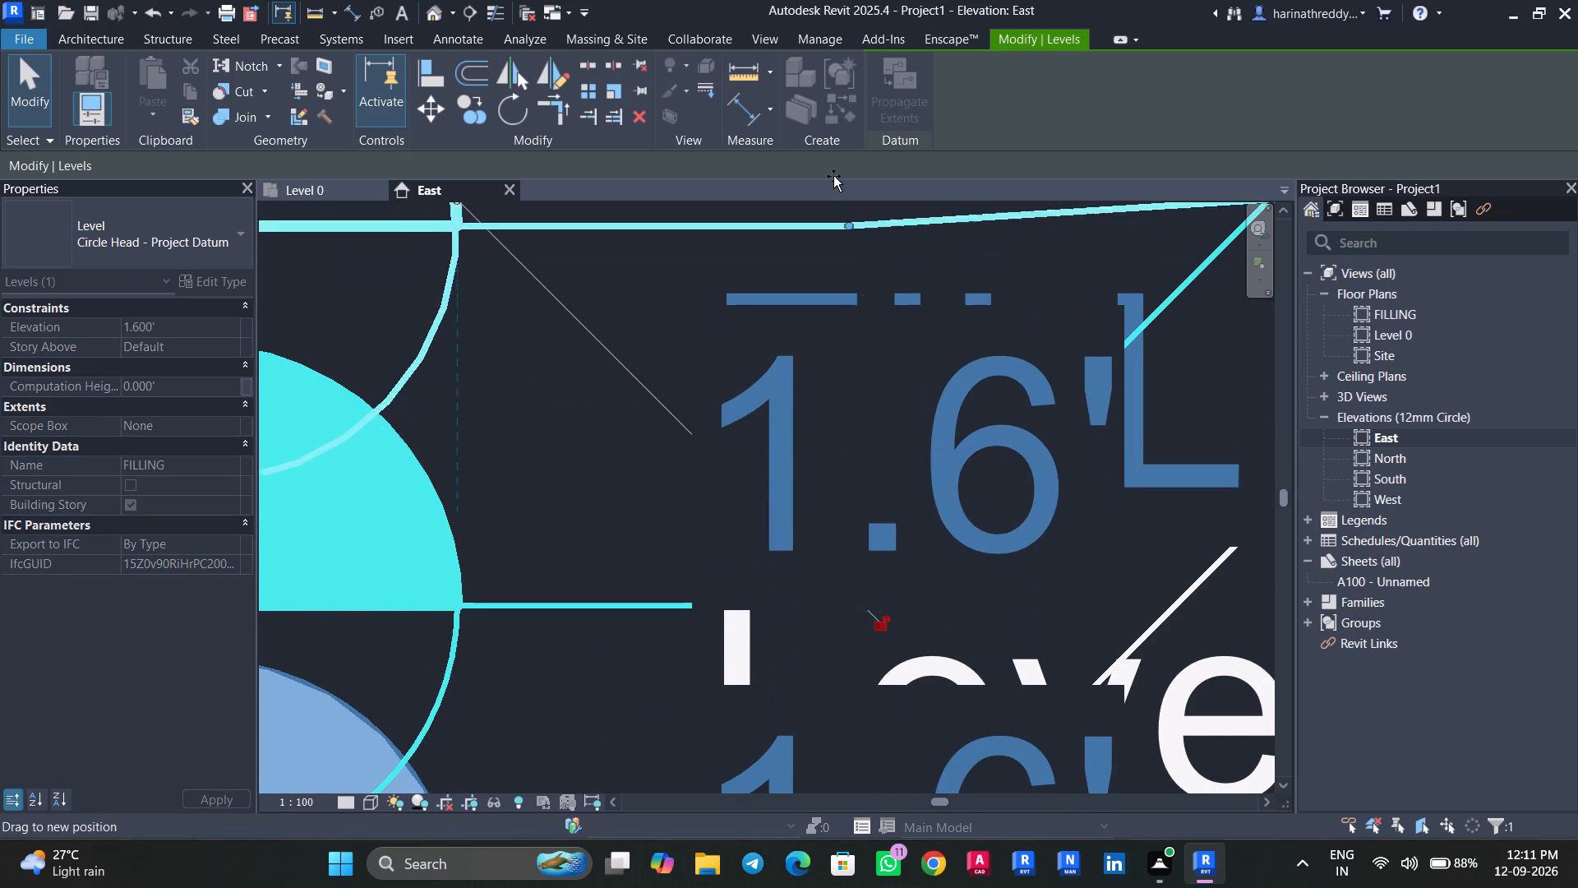
{"action": "left_click_drag", "start_coordinate": [833, 176], "coordinate": [825, 243]}
{"action": "scroll", "coordinate": [825, 243], "scroll_direction": "down", "scroll_amount": 14}
{"action": "middle_click_drag", "start_coordinate": [825, 243], "coordinate": [733, 606]}
{"action": "scroll", "coordinate": [733, 606], "scroll_direction": "up", "scroll_amount": 1}
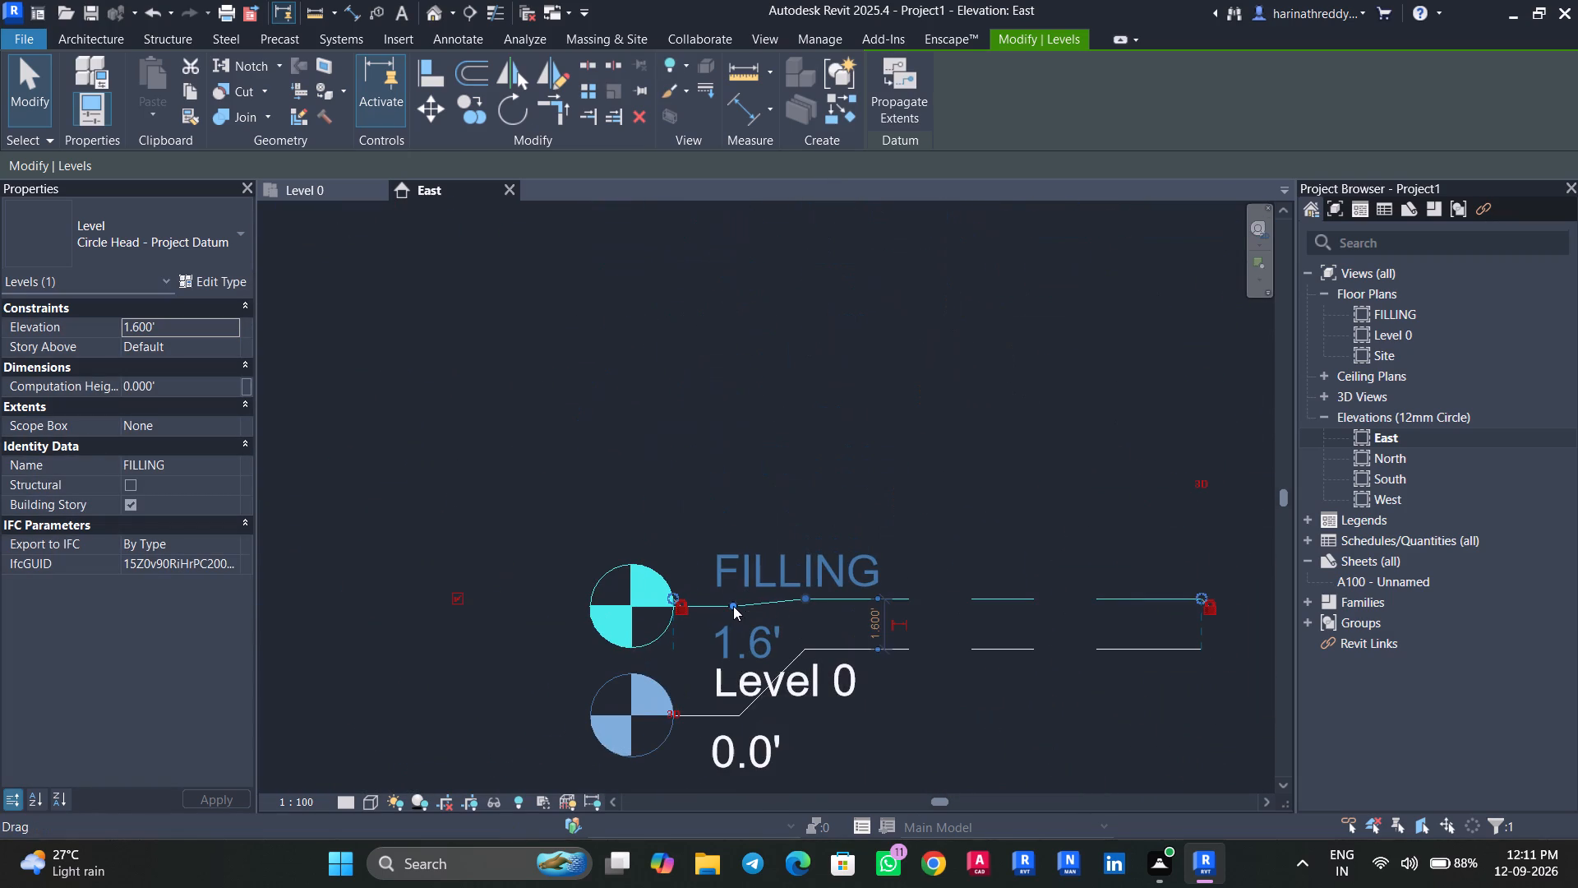
{"action": "left_click_drag", "start_coordinate": [734, 599], "coordinate": [743, 511]}
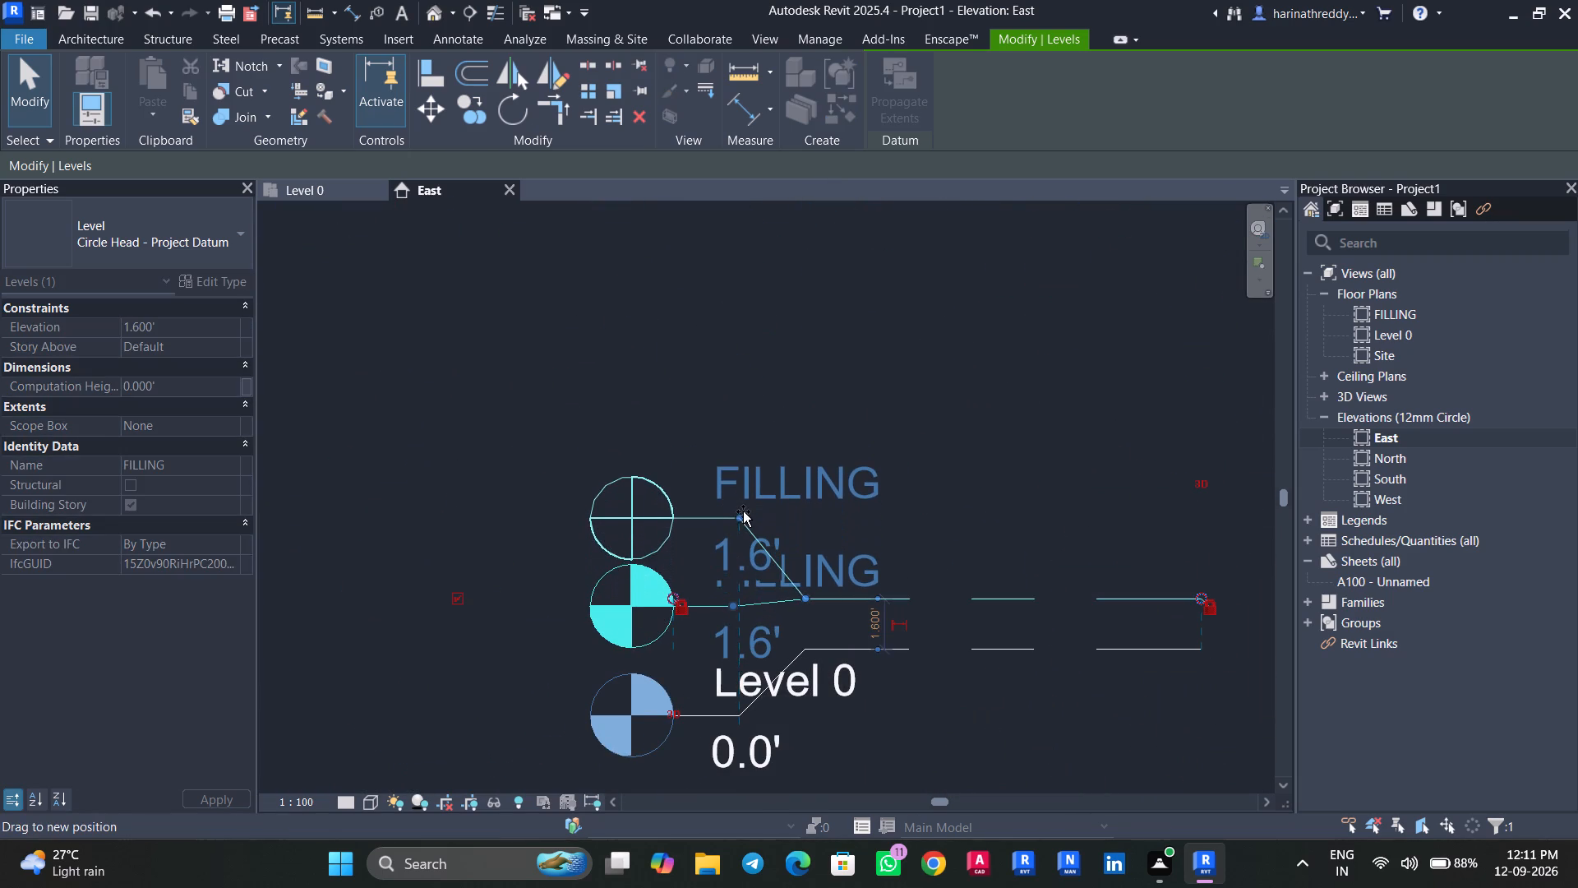
{"action": "left_click_drag", "start_coordinate": [743, 511], "coordinate": [744, 511]}
{"action": "left_click", "coordinate": [851, 557]}
{"action": "scroll", "coordinate": [851, 557], "scroll_direction": "down", "scroll_amount": 5}
{"action": "left_click", "coordinate": [988, 602]}
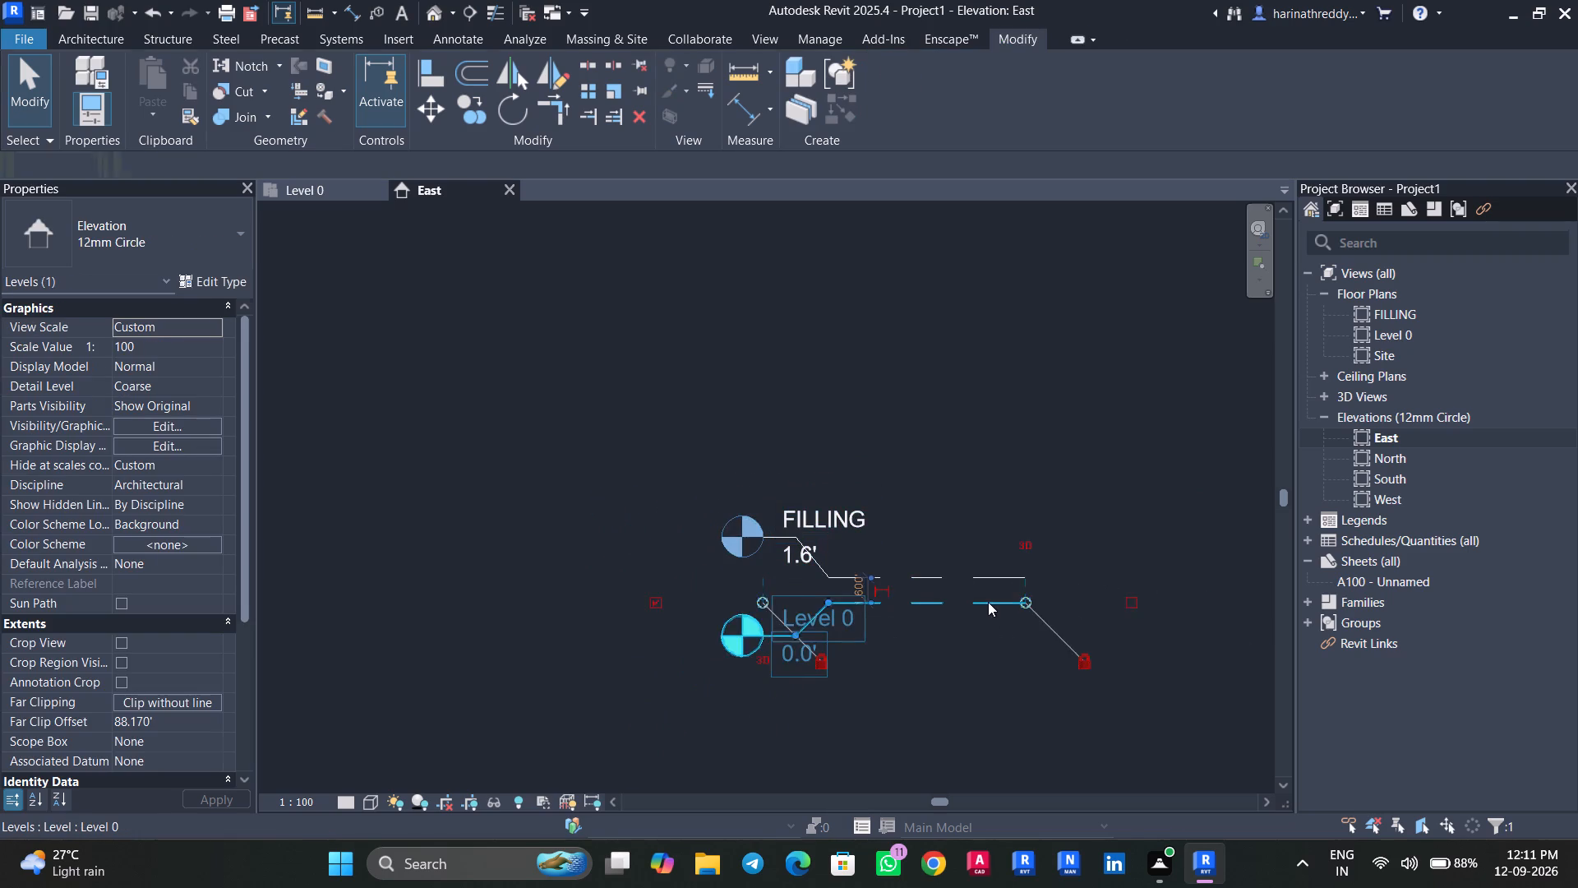
{"action": "scroll", "coordinate": [988, 602], "scroll_direction": "down", "scroll_amount": 4}
{"action": "left_click", "coordinate": [972, 511]}
Add three levels with plan views above FILLING in the East elevation, each offset 10' from the level below.
{"action": "scroll", "coordinate": [975, 536], "scroll_direction": "down", "scroll_amount": 1}
{"action": "scroll", "coordinate": [975, 536], "scroll_direction": "up", "scroll_amount": 2}
{"action": "middle_click_drag", "start_coordinate": [975, 536], "coordinate": [879, 516]}
{"action": "scroll", "coordinate": [882, 517], "scroll_direction": "up", "scroll_amount": 3}
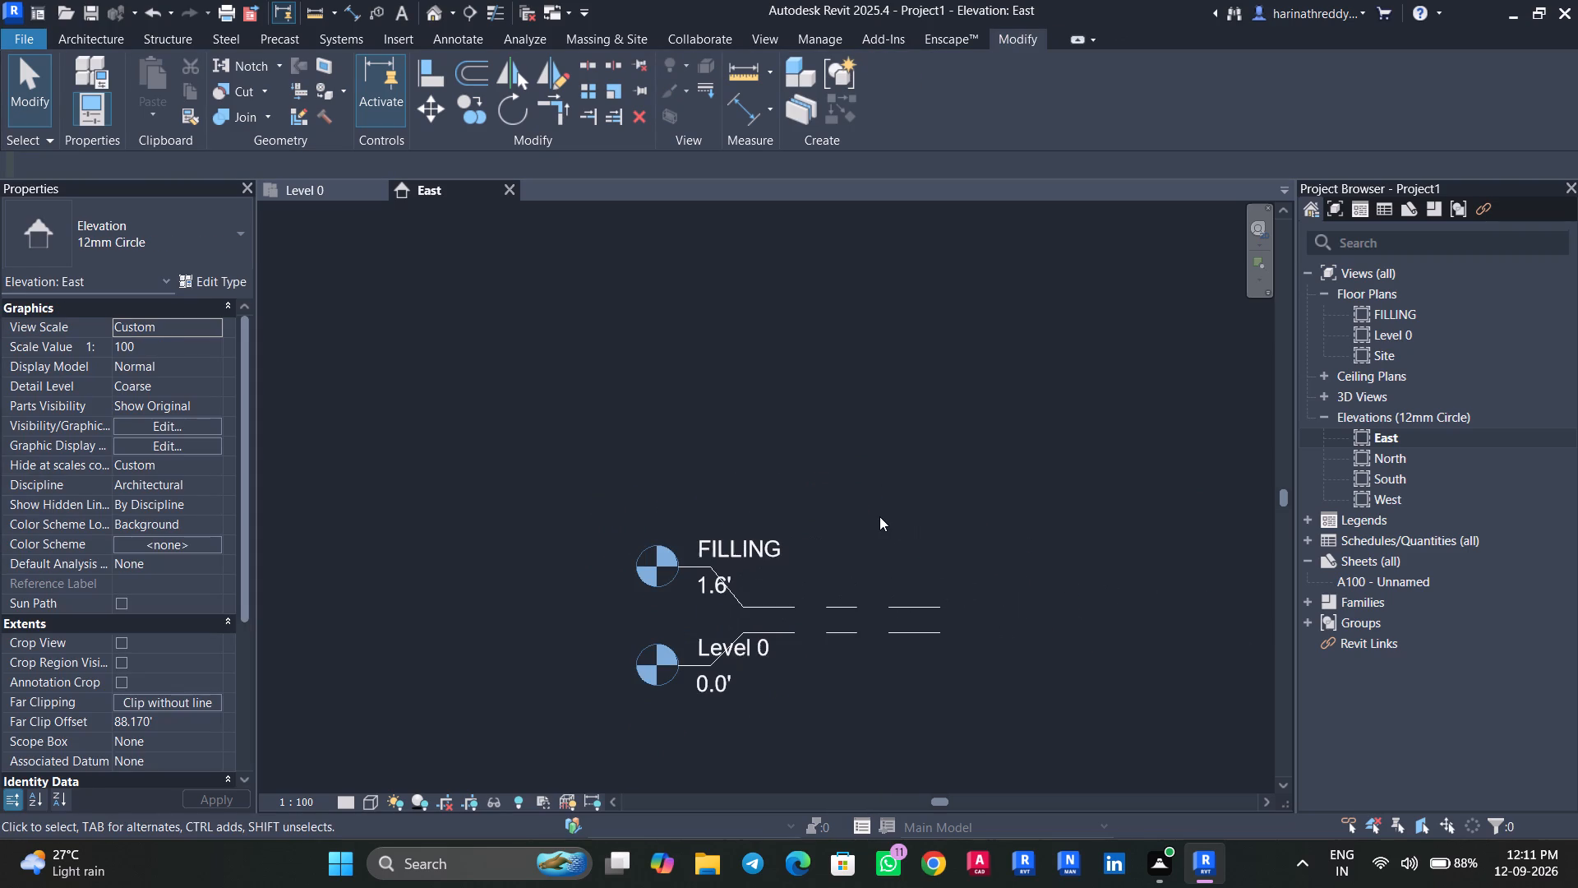
{"action": "type", "text": "LL"}
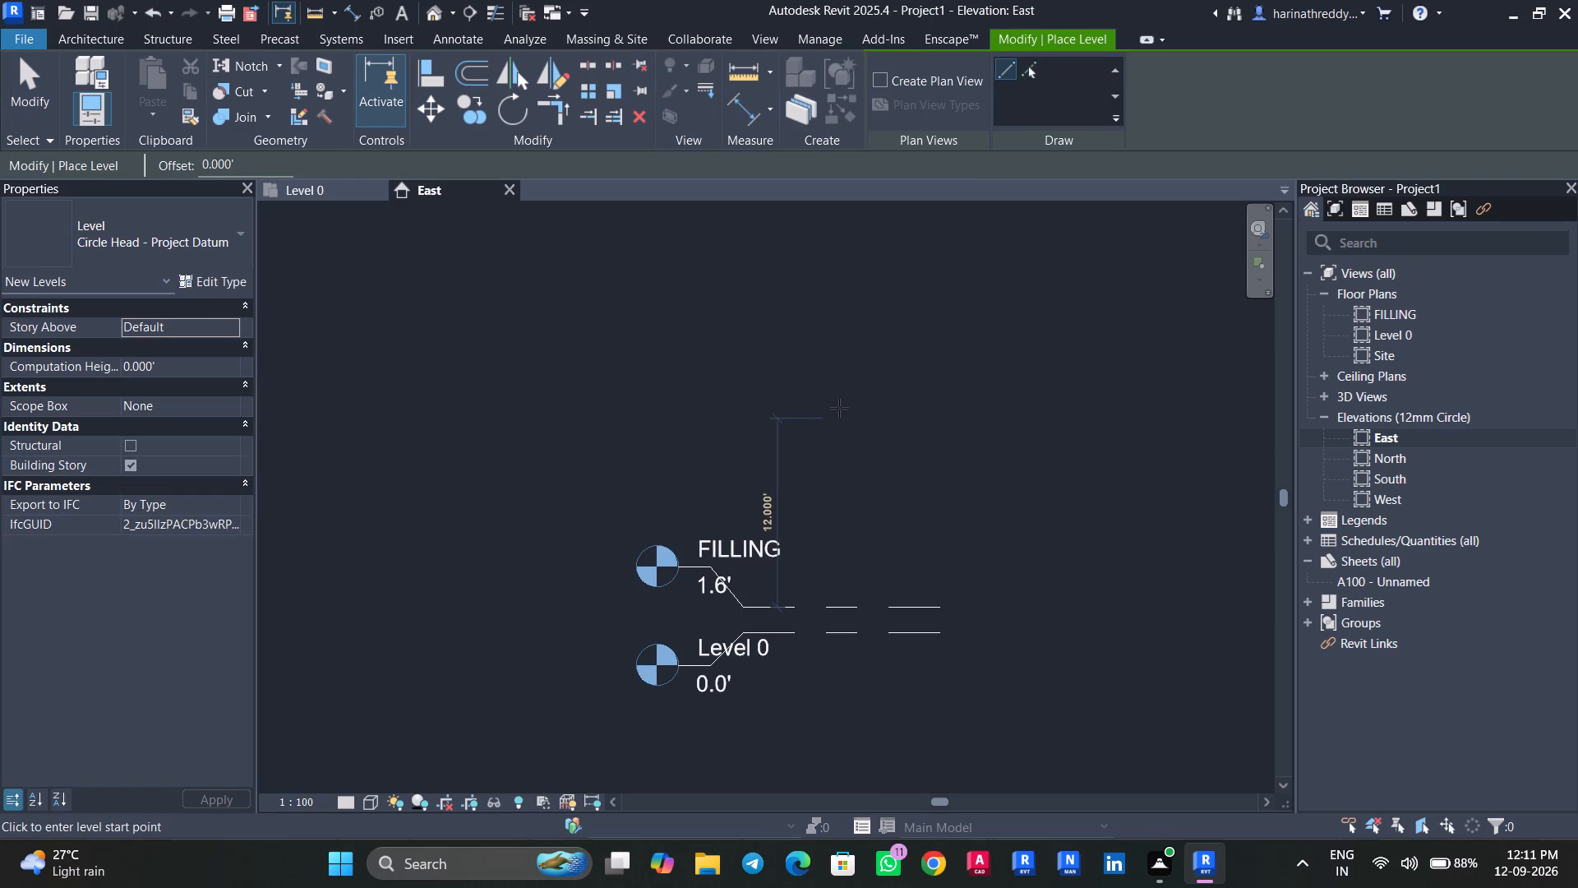
{"action": "left_click", "coordinate": [1031, 65]}
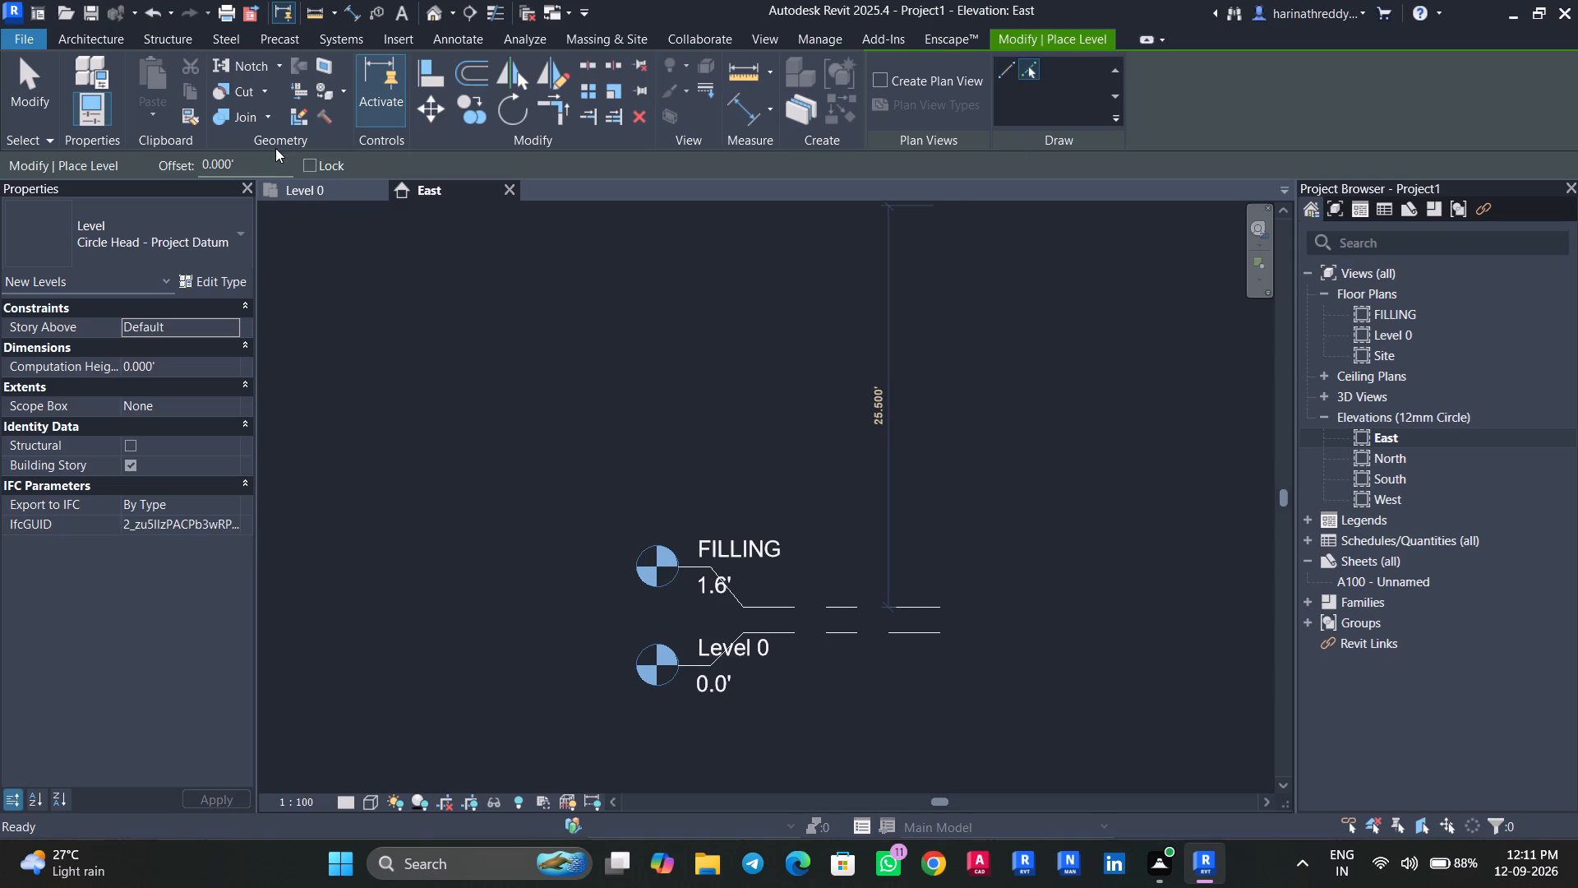
{"action": "left_click", "coordinate": [888, 81]}
{"action": "left_click", "coordinate": [882, 81]}
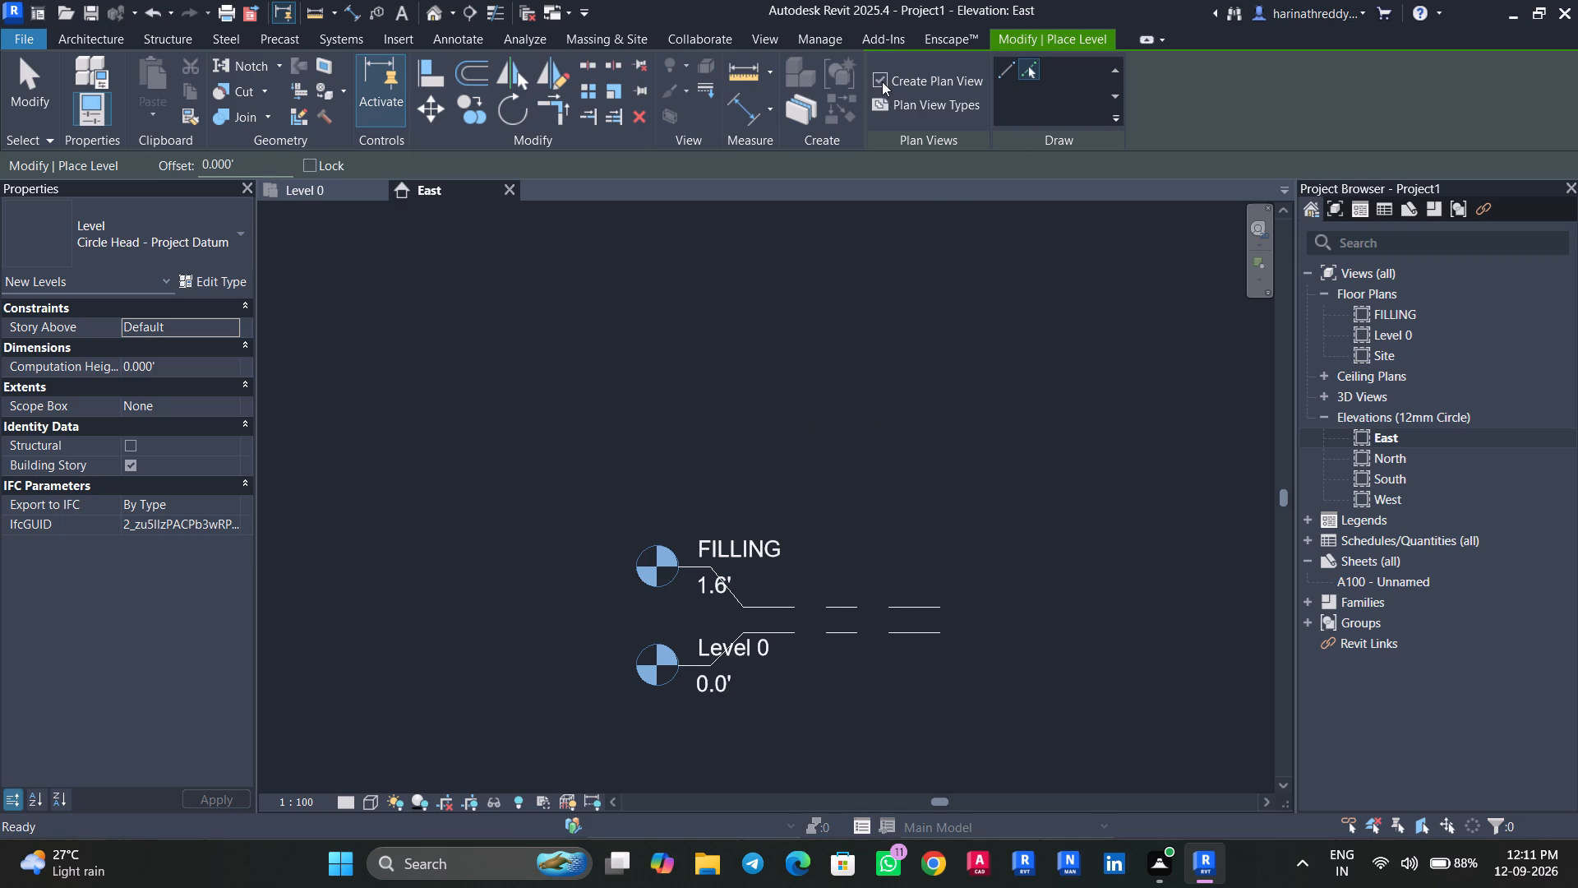
{"action": "double_click", "coordinate": [242, 172]}
{"action": "type", "text": "10"}
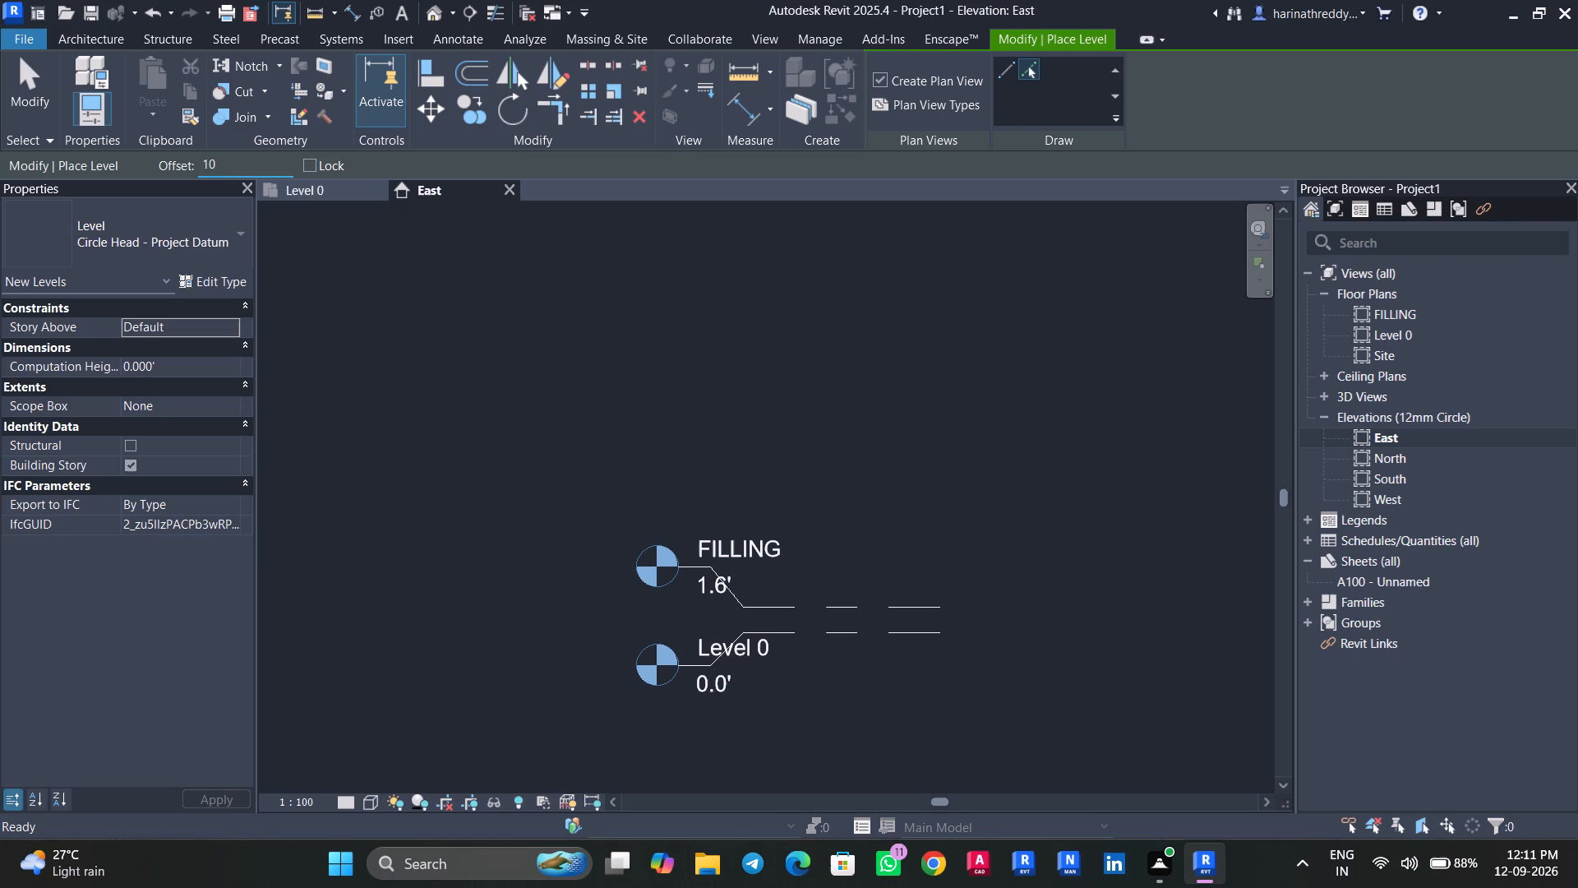
{"action": "key", "text": "apostrophe"}
{"action": "key", "text": "Return"}
{"action": "left_click", "coordinate": [765, 599]}
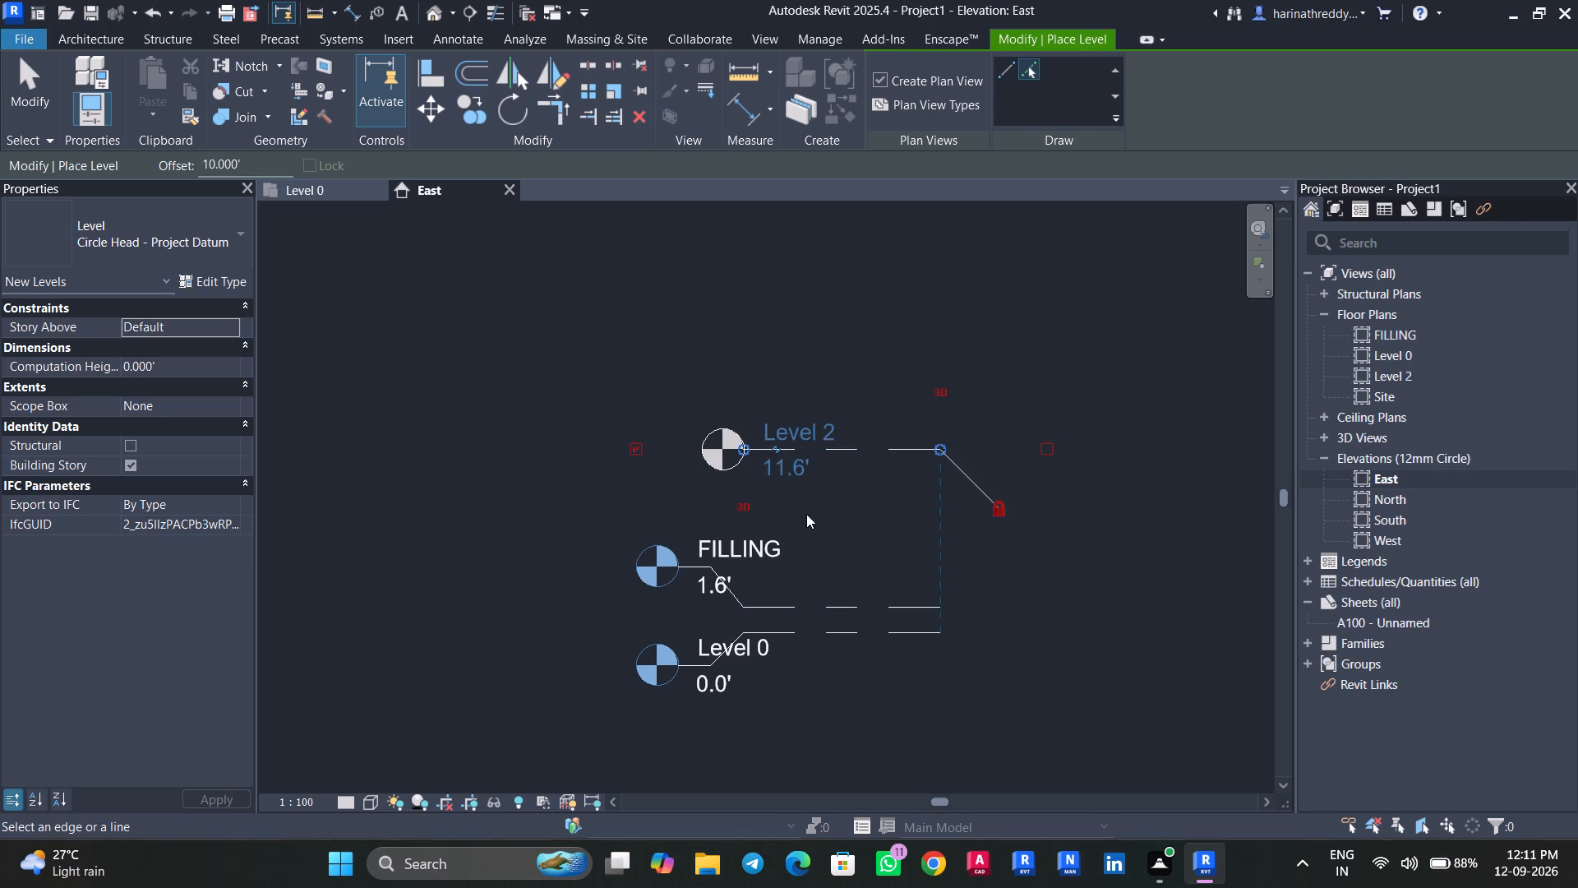
{"action": "left_click", "coordinate": [860, 445]}
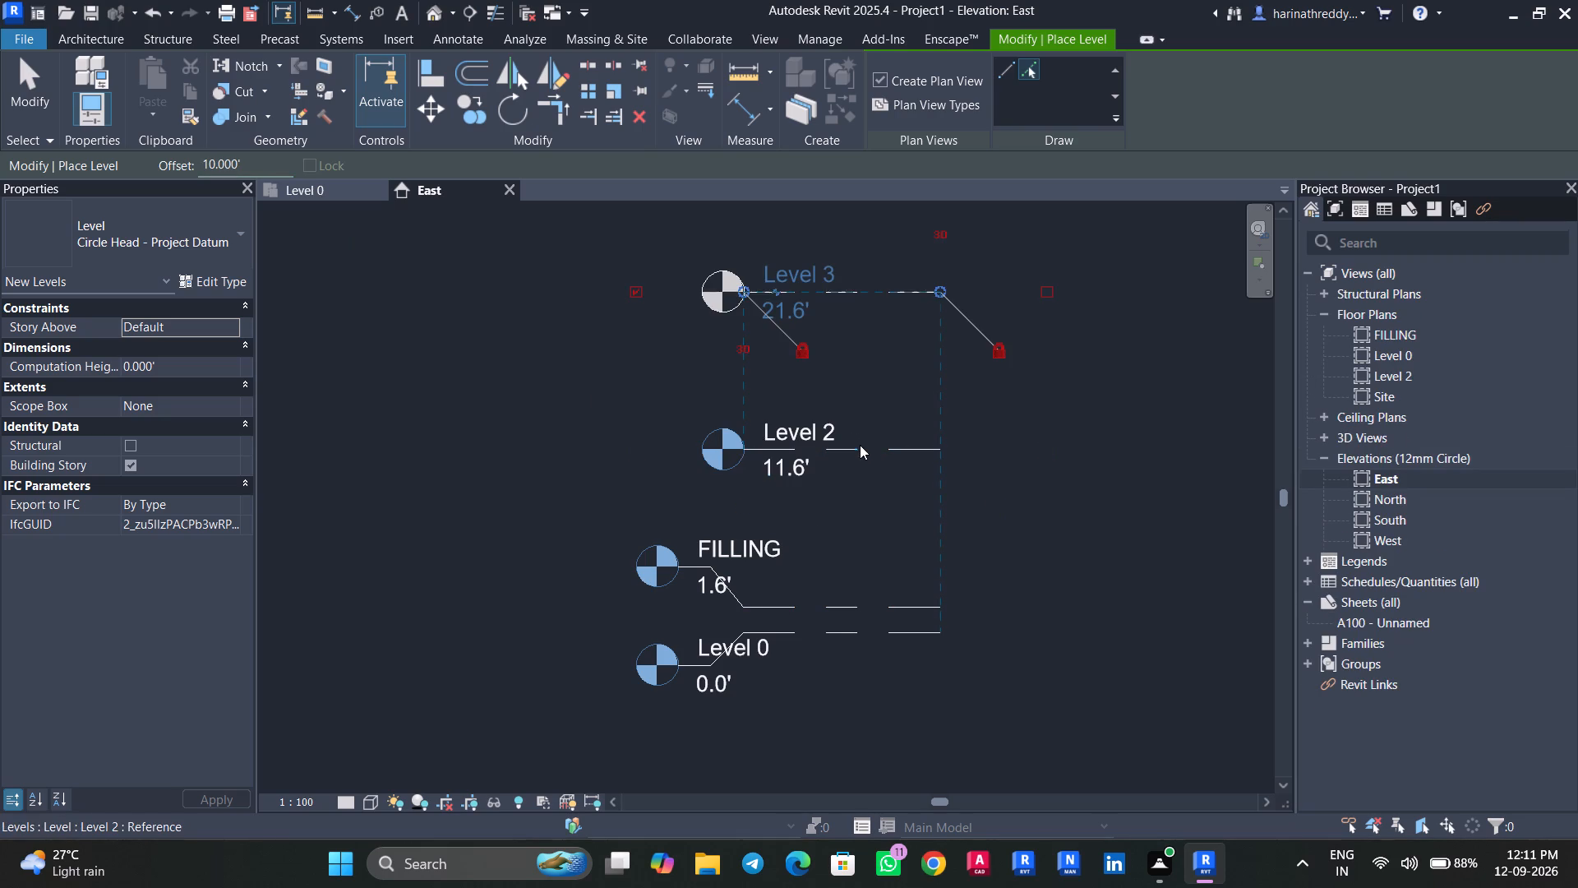
{"action": "left_click", "coordinate": [865, 291]}
{"action": "scroll", "coordinate": [865, 291], "scroll_direction": "down", "scroll_amount": 2}
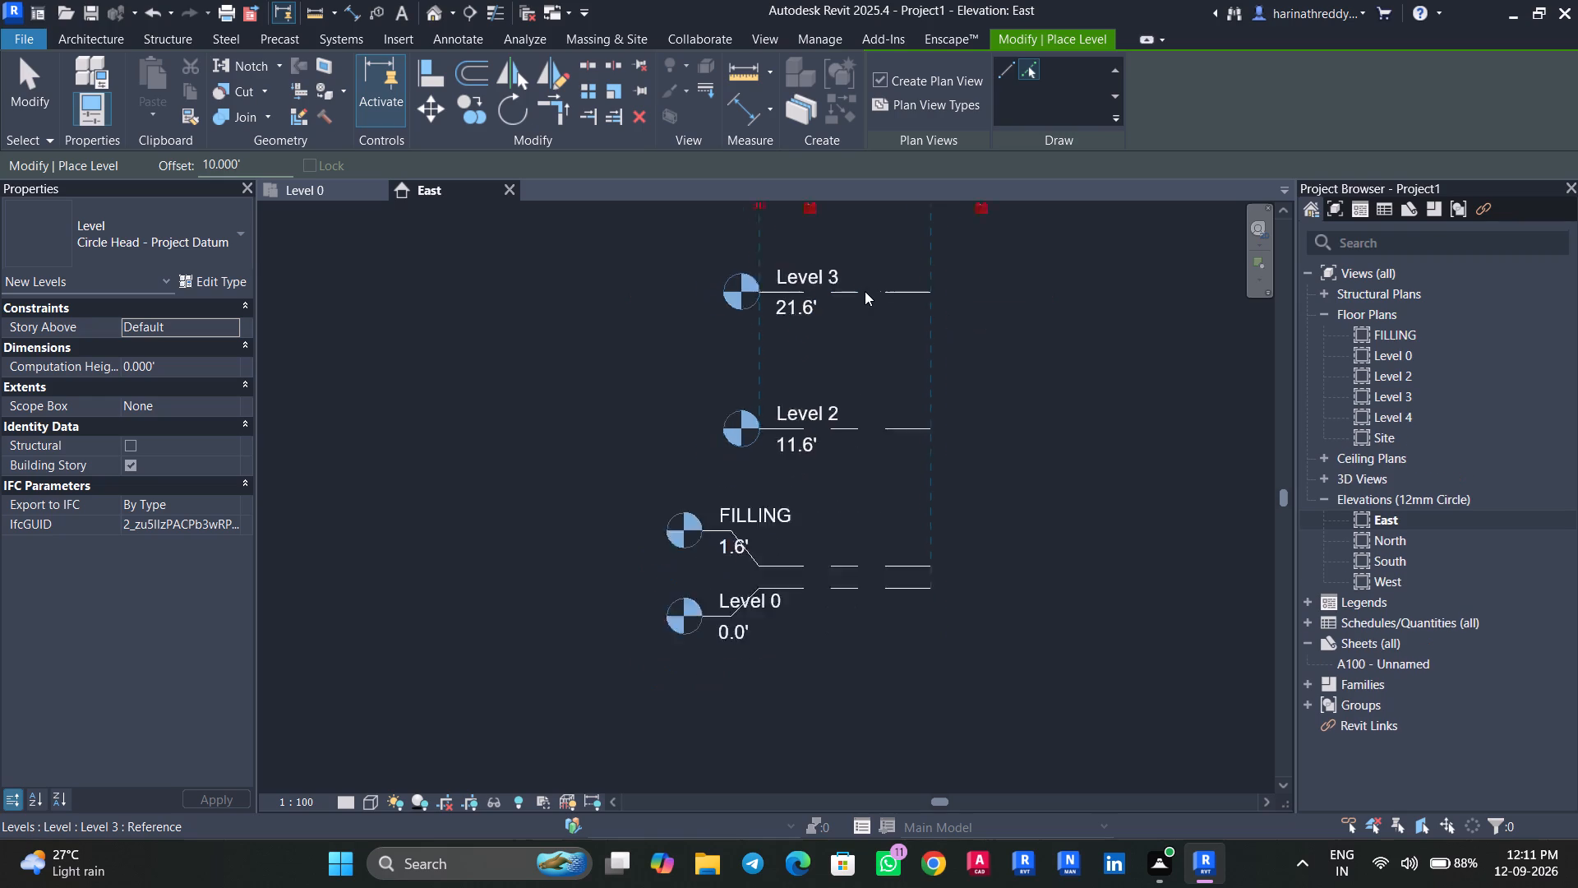
{"action": "scroll", "coordinate": [865, 291], "scroll_direction": "down", "scroll_amount": 3}
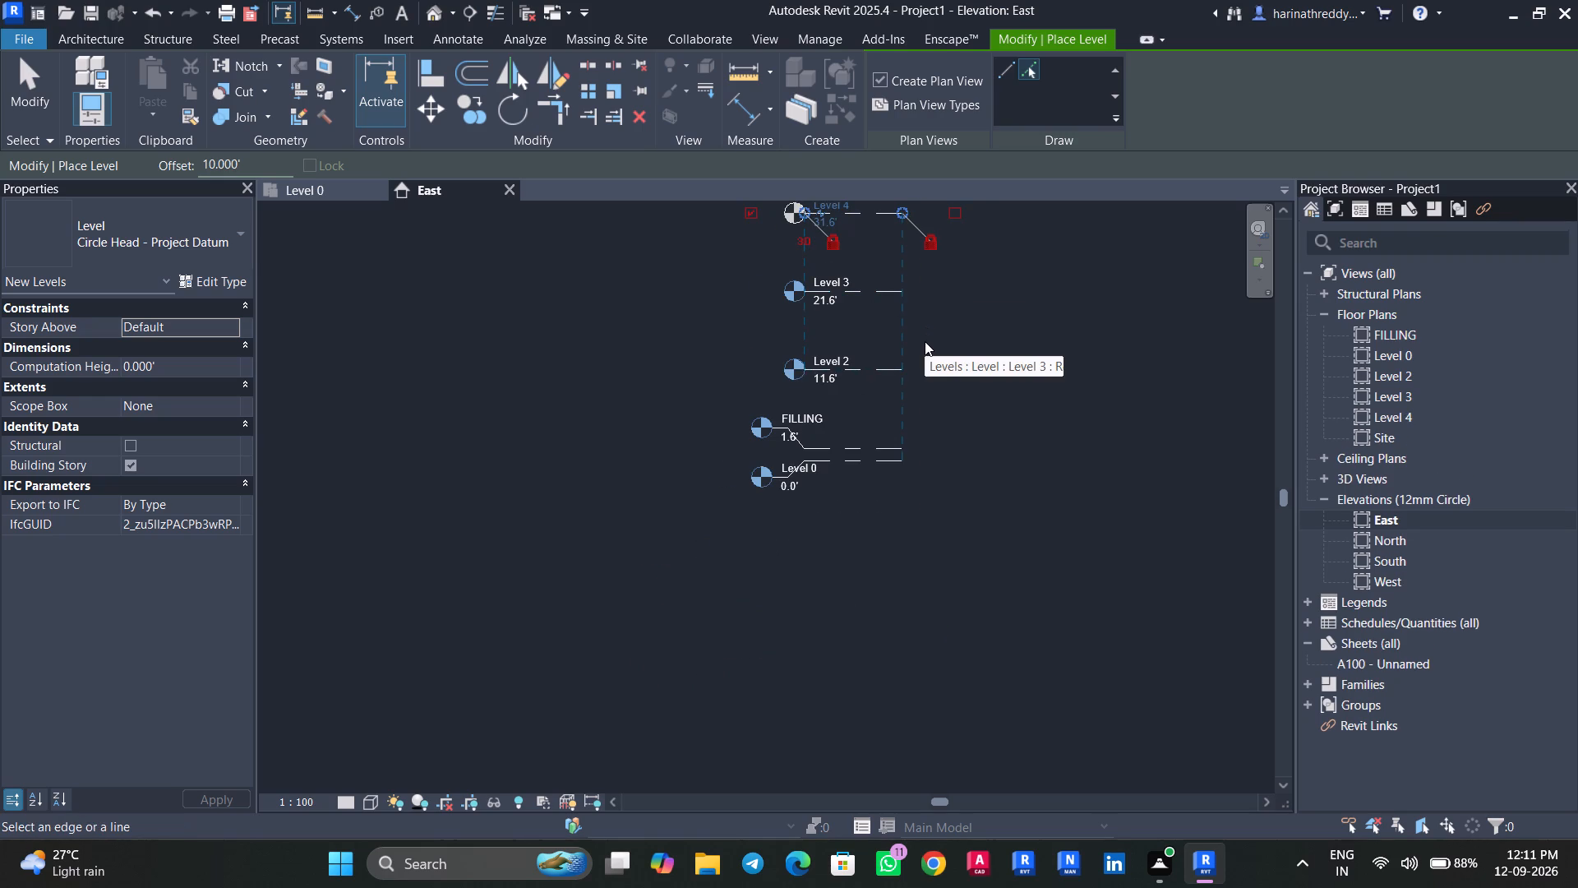
Check the parapet on Section-AA in the Level 0 plan and add a level 3' above Level 4 in the East elevation.
{"action": "left_click", "coordinate": [316, 190]}
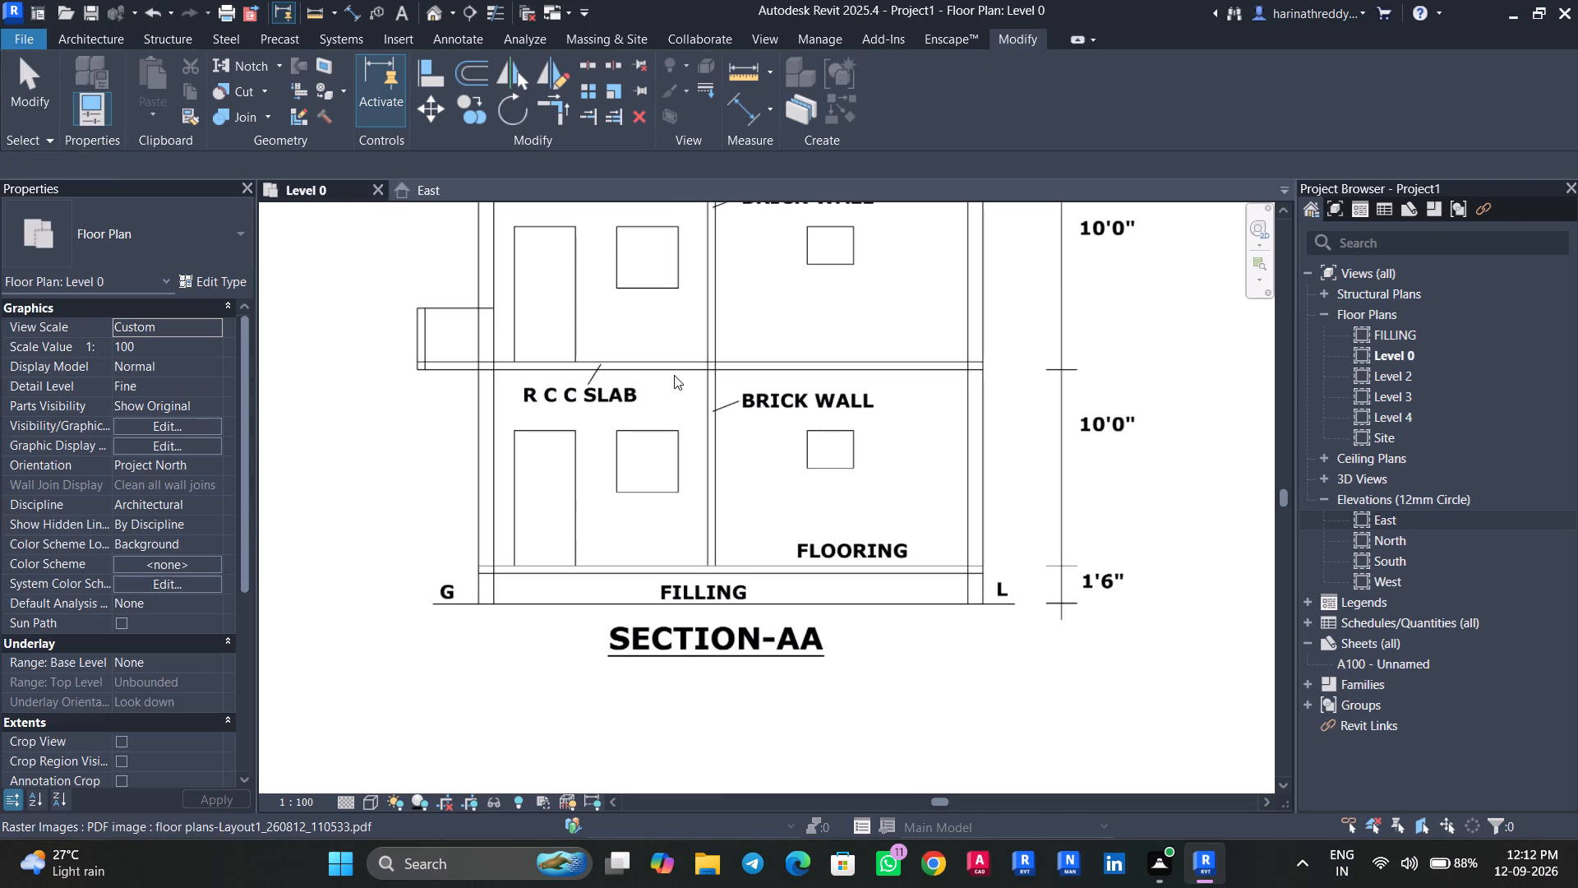
{"action": "middle_click_drag", "start_coordinate": [1031, 480], "coordinate": [916, 811]}
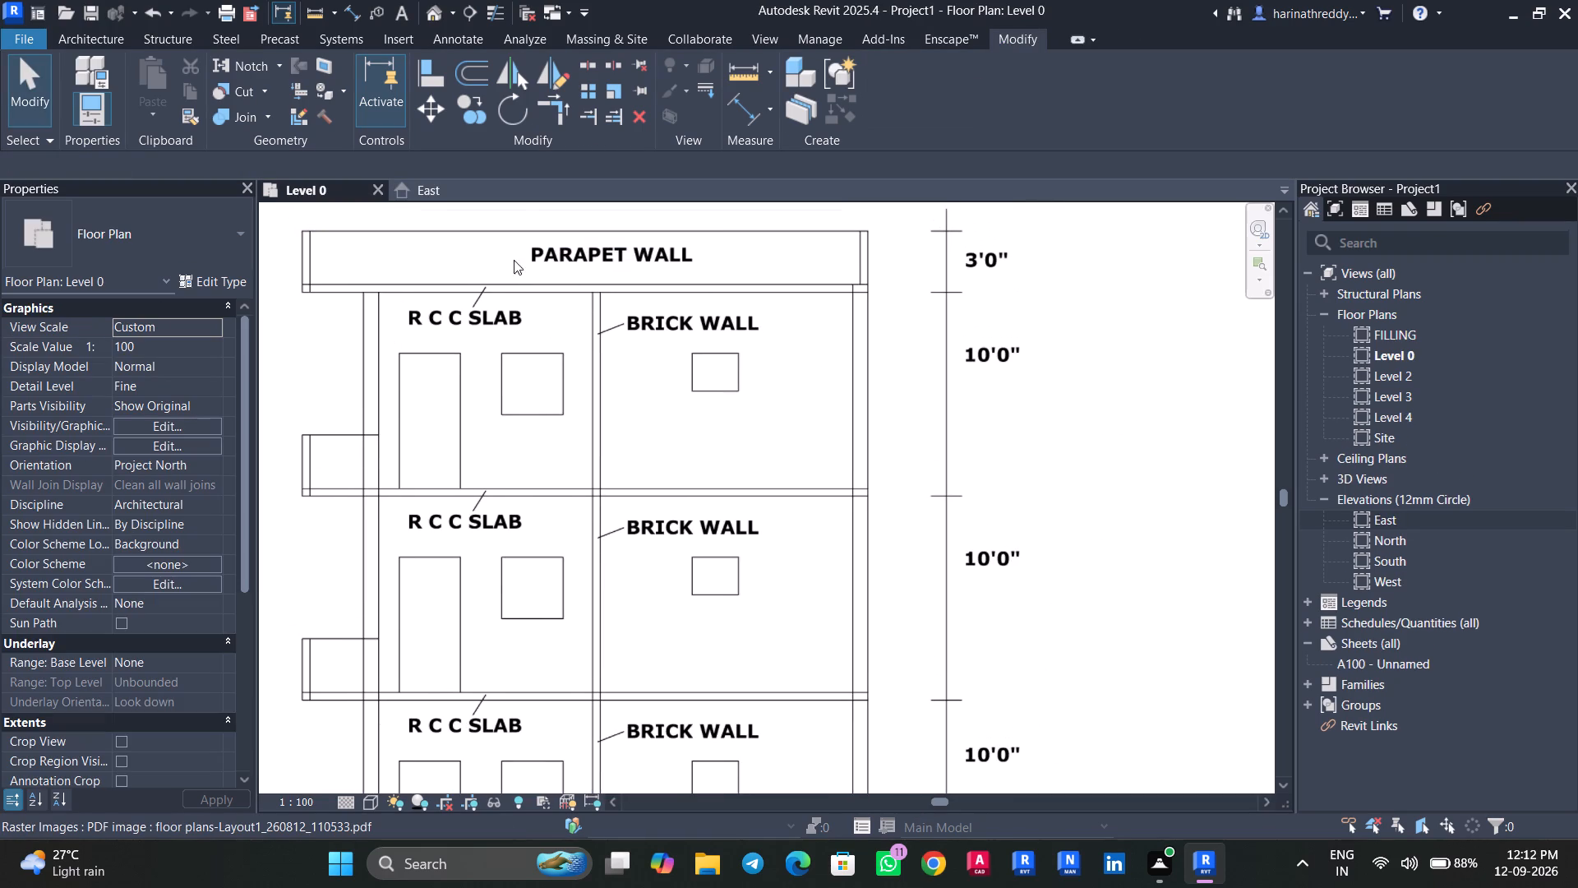
{"action": "left_click", "coordinate": [424, 196]}
{"action": "scroll", "coordinate": [918, 406], "scroll_direction": "down", "scroll_amount": 2}
{"action": "middle_click_drag", "start_coordinate": [953, 376], "coordinate": [865, 553]}
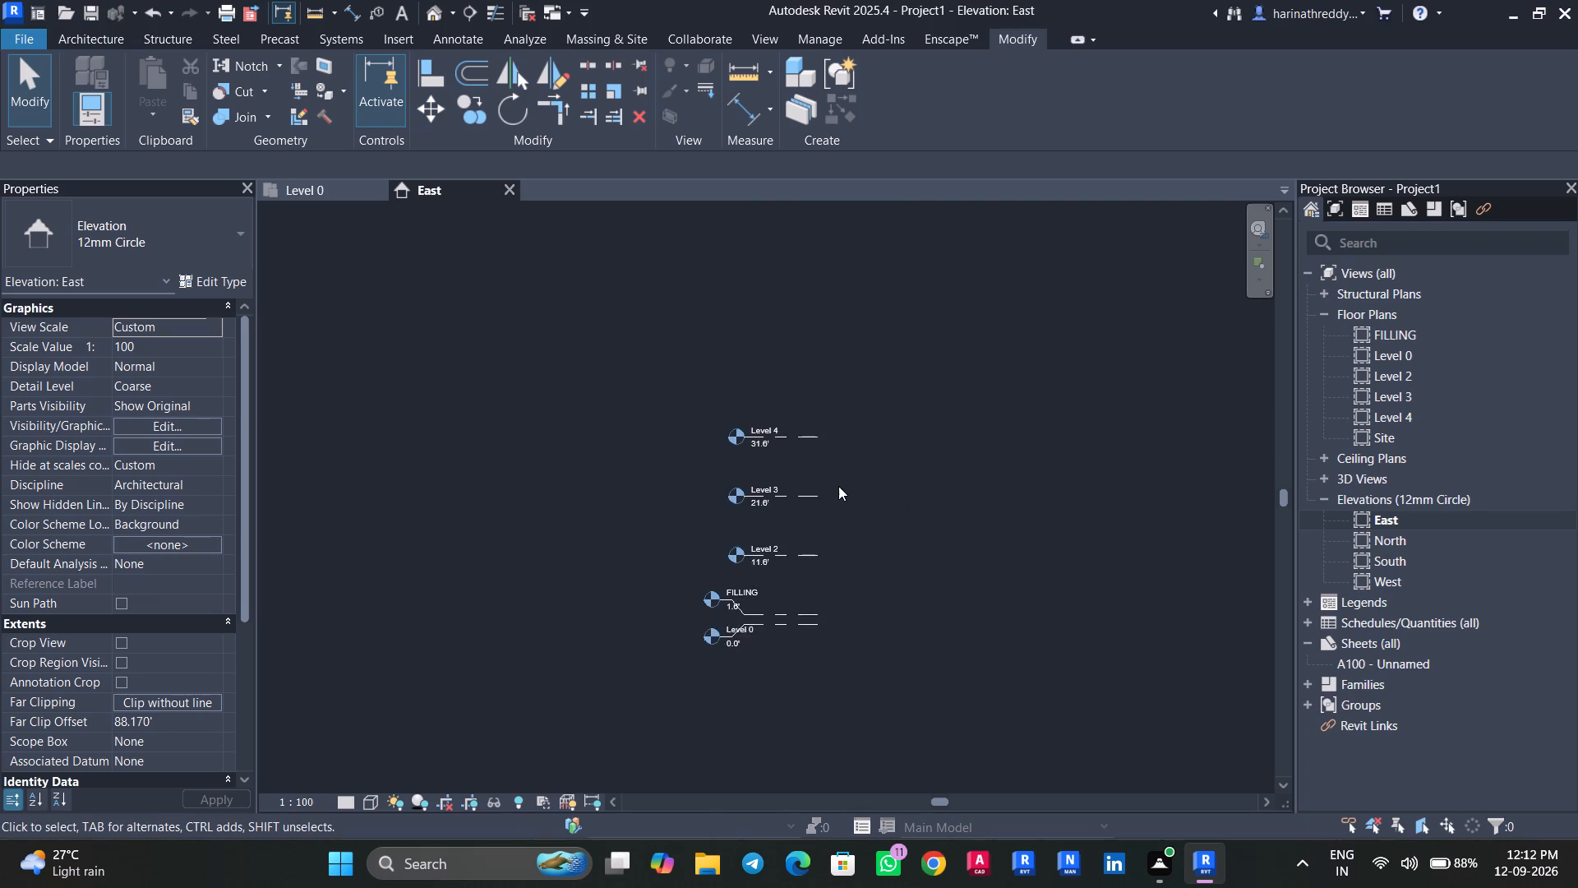
{"action": "scroll", "coordinate": [838, 482], "scroll_direction": "up", "scroll_amount": 5}
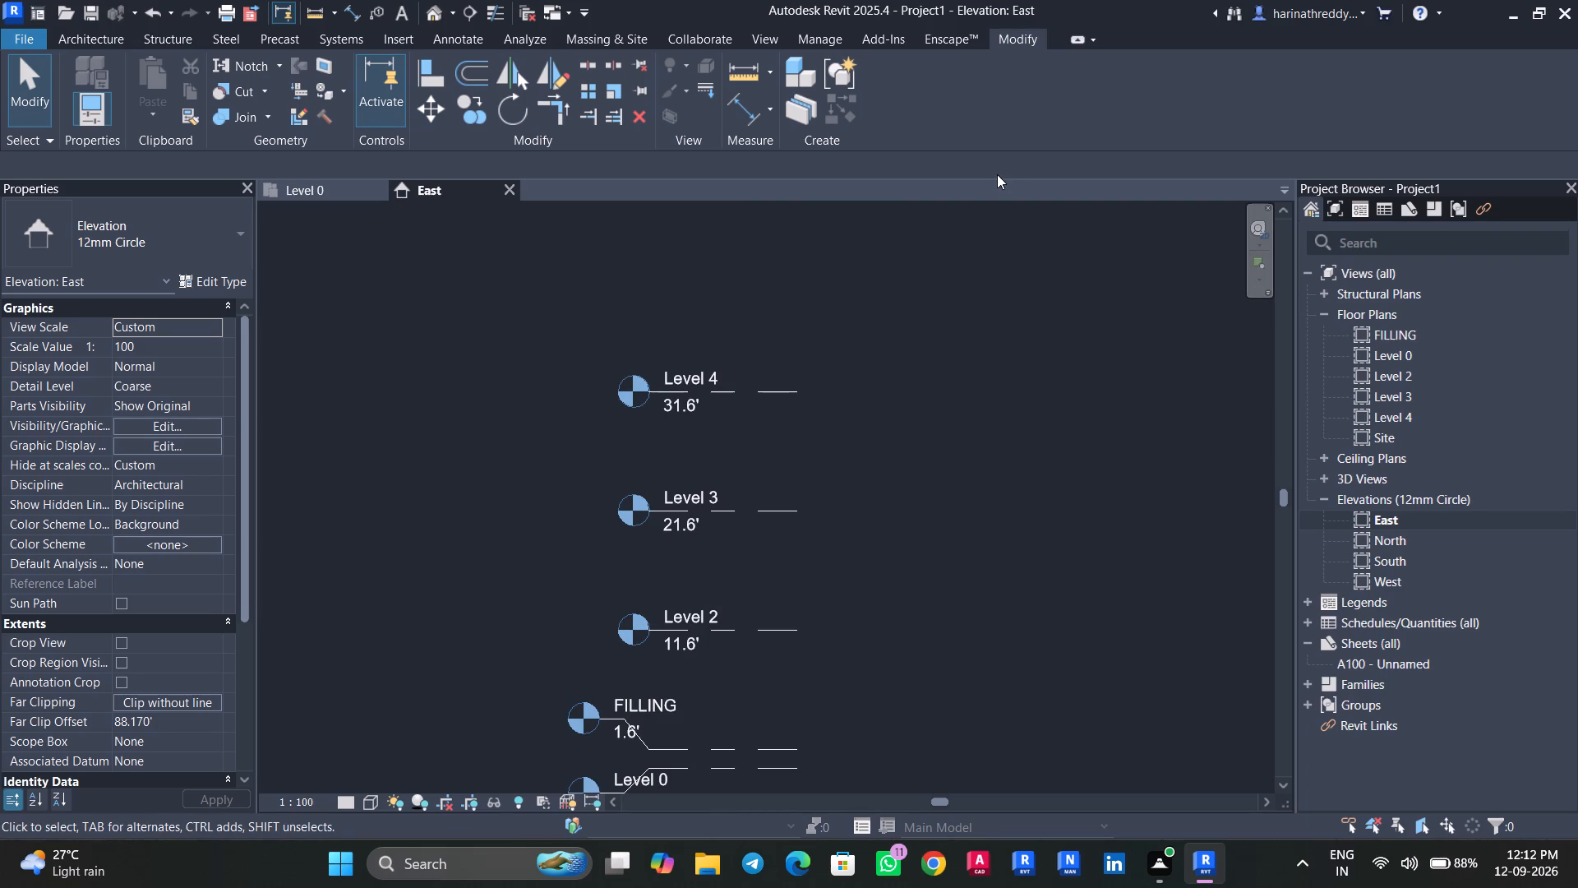
{"action": "key", "text": "Escape"}
{"action": "type", "text": "LL"}
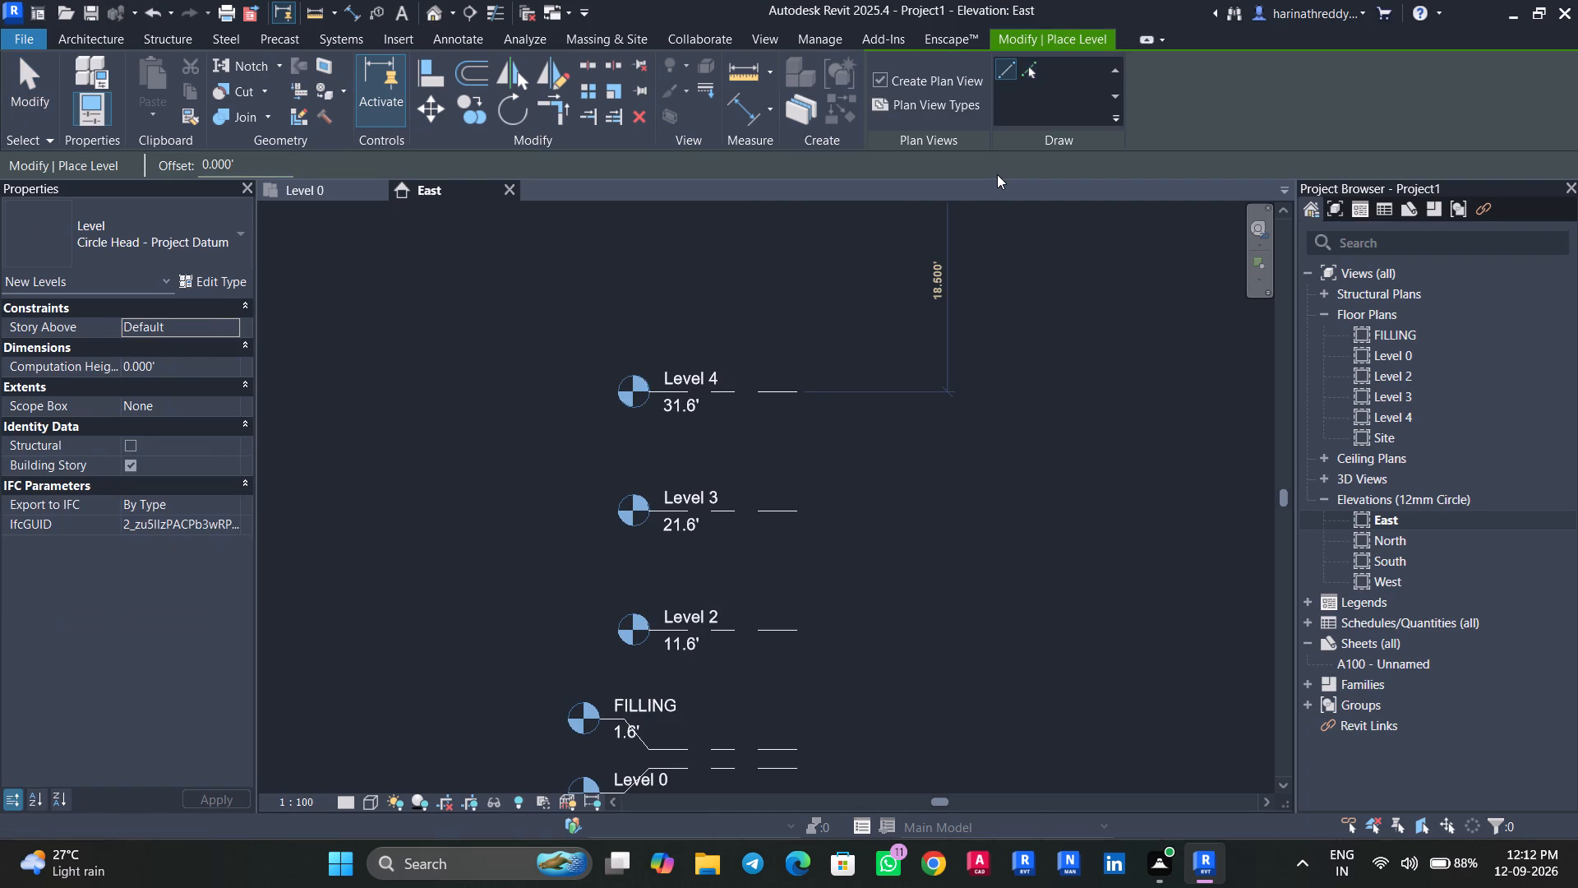
{"action": "left_click", "coordinate": [1025, 78]}
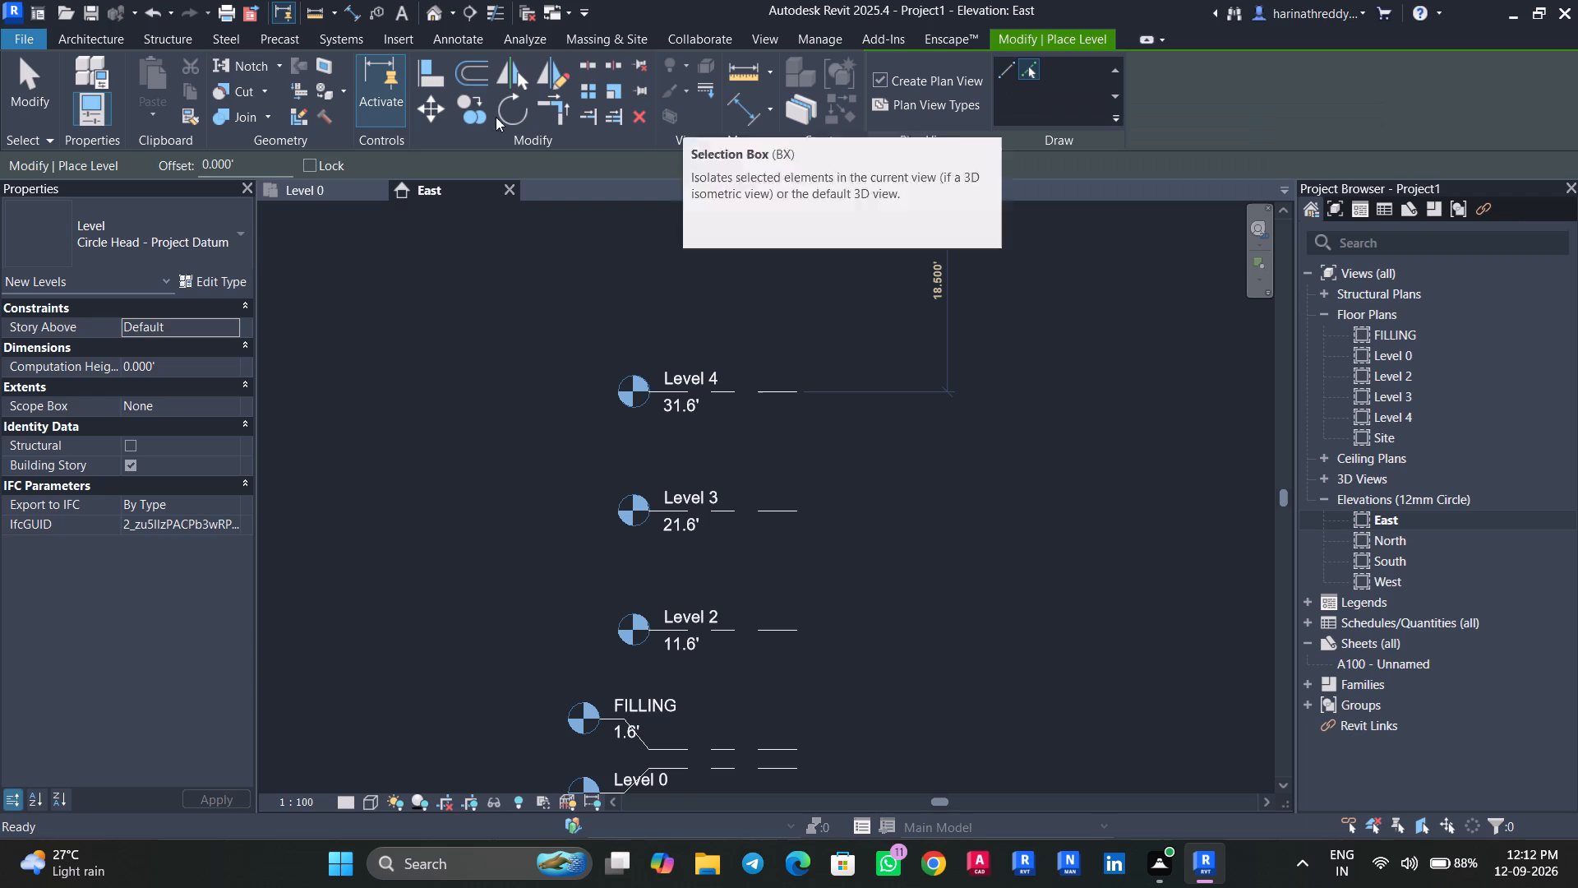
{"action": "double_click", "coordinate": [236, 168]}
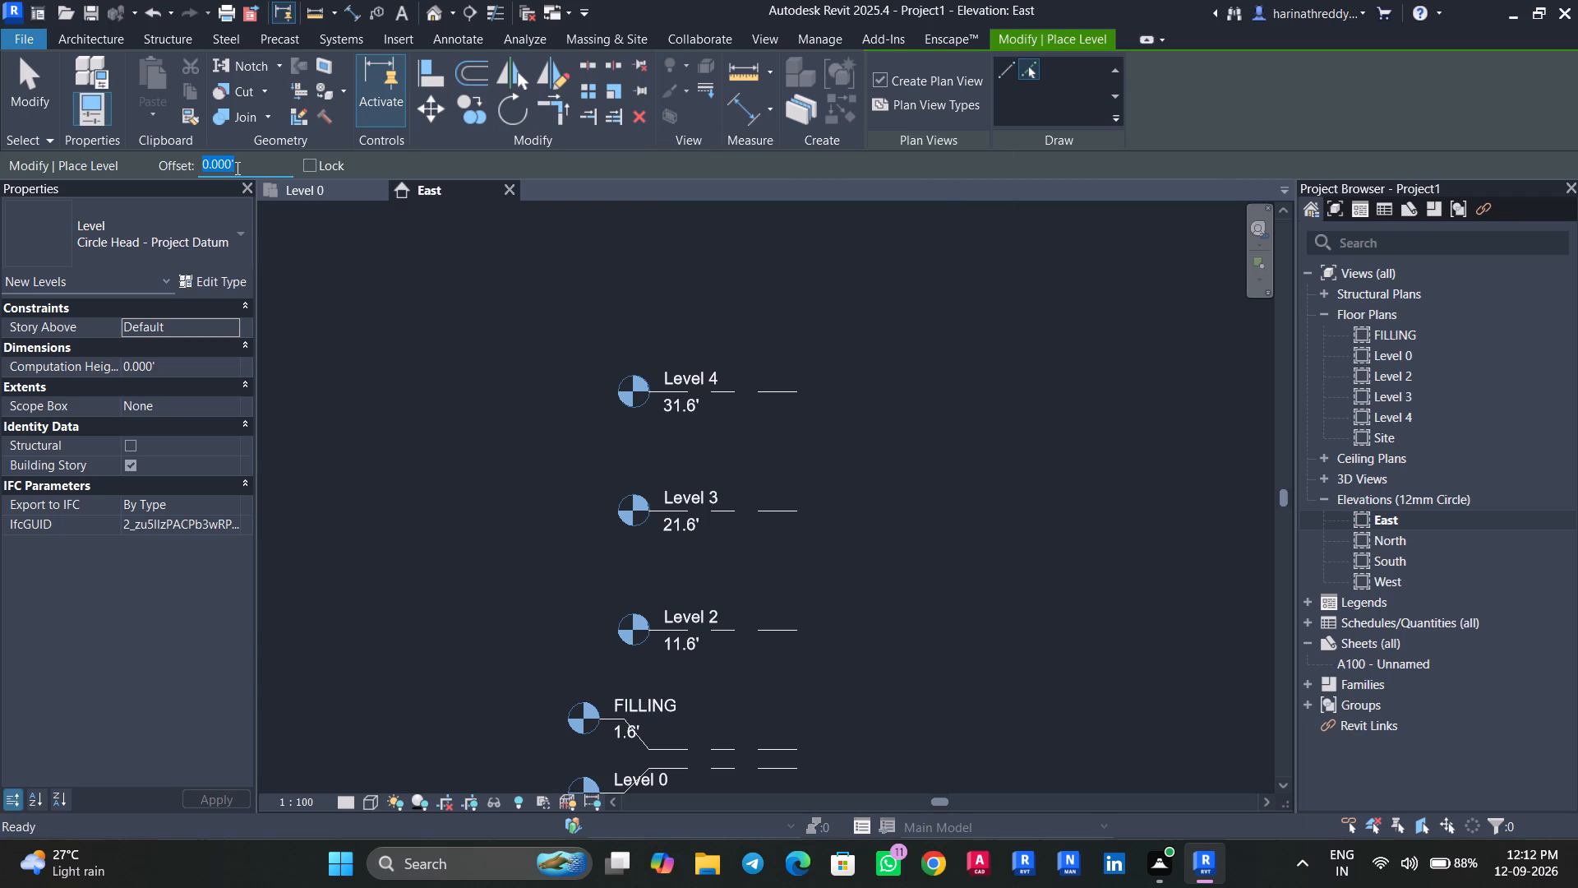
{"action": "type", "text": "3'"}
{"action": "key", "text": "Return"}
{"action": "left_click", "coordinate": [752, 386]}
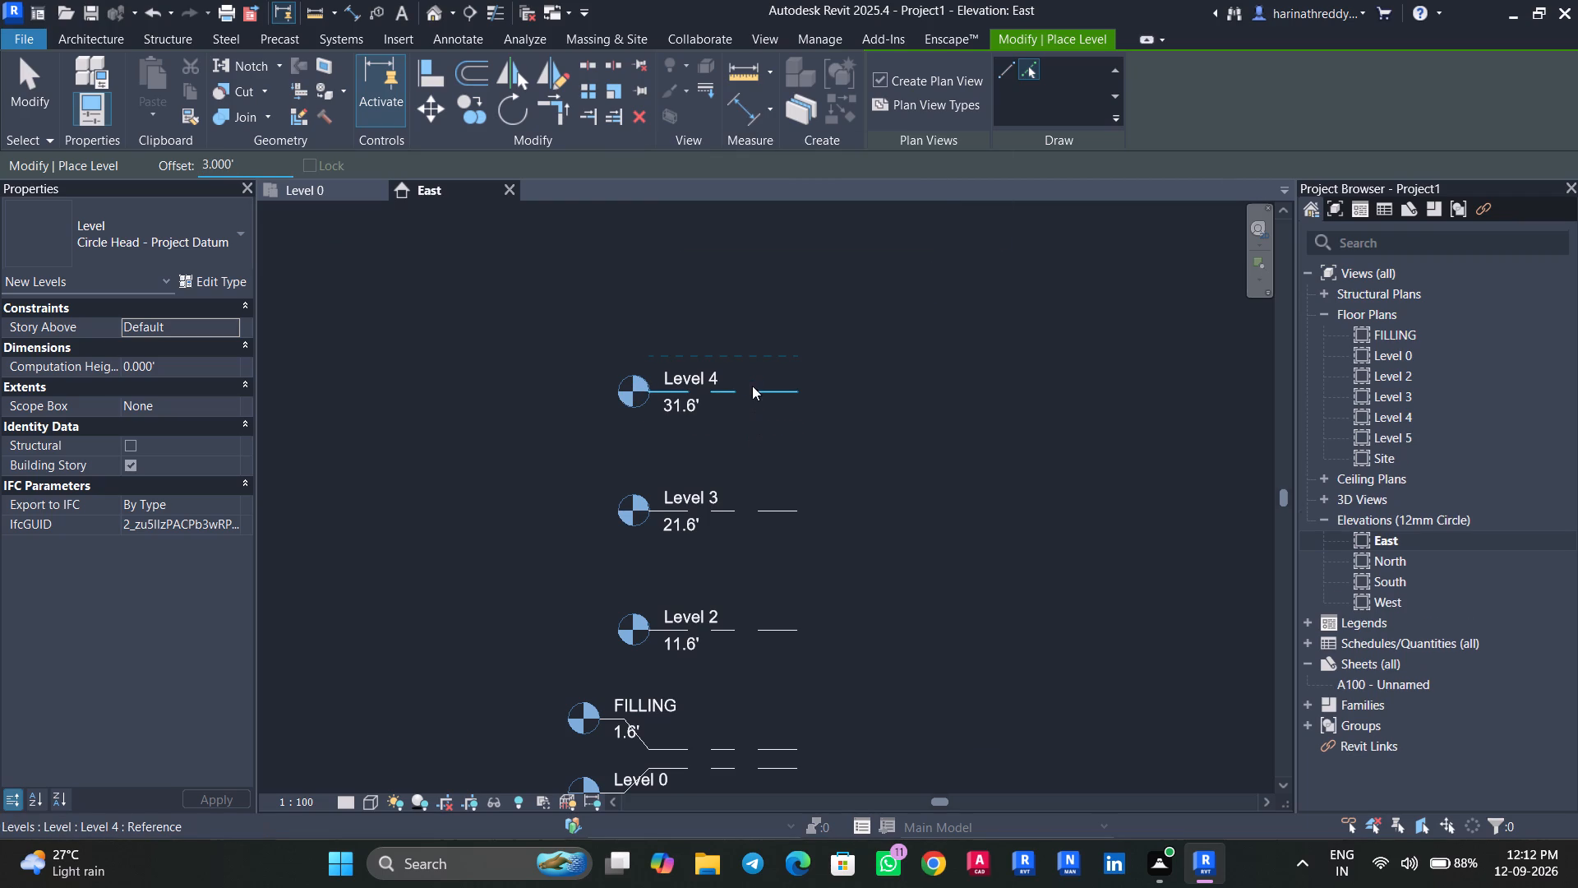
{"action": "key", "text": "Escape"}
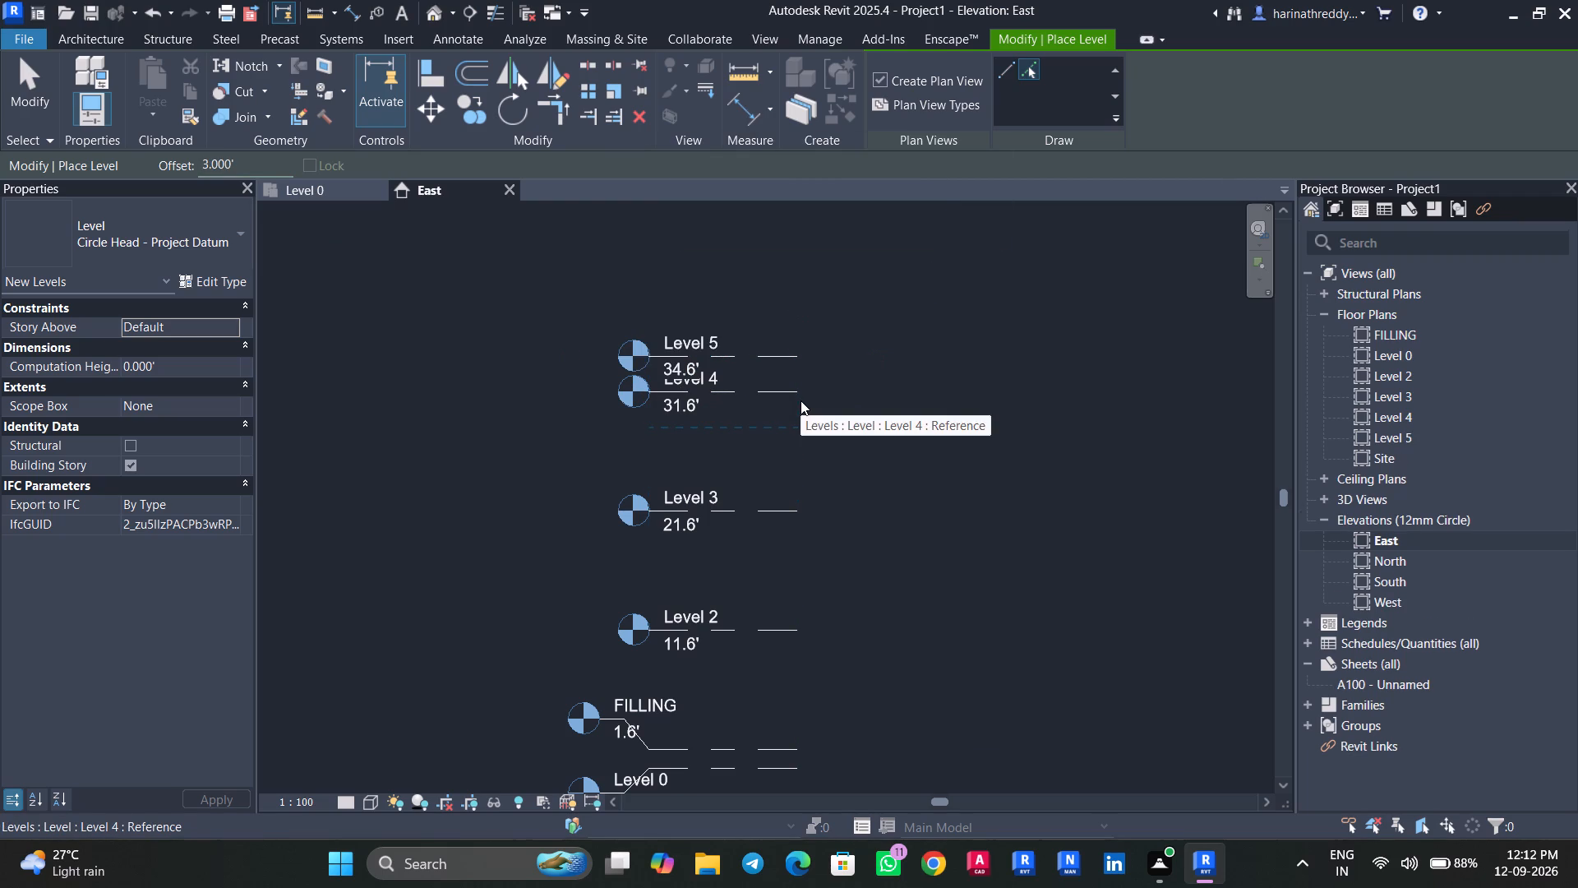
Recheck Section-AA and extend the aligned head ends of Levels 2 to 5 outward, roughly in line with the FILLING head.
{"action": "left_click", "coordinate": [315, 191]}
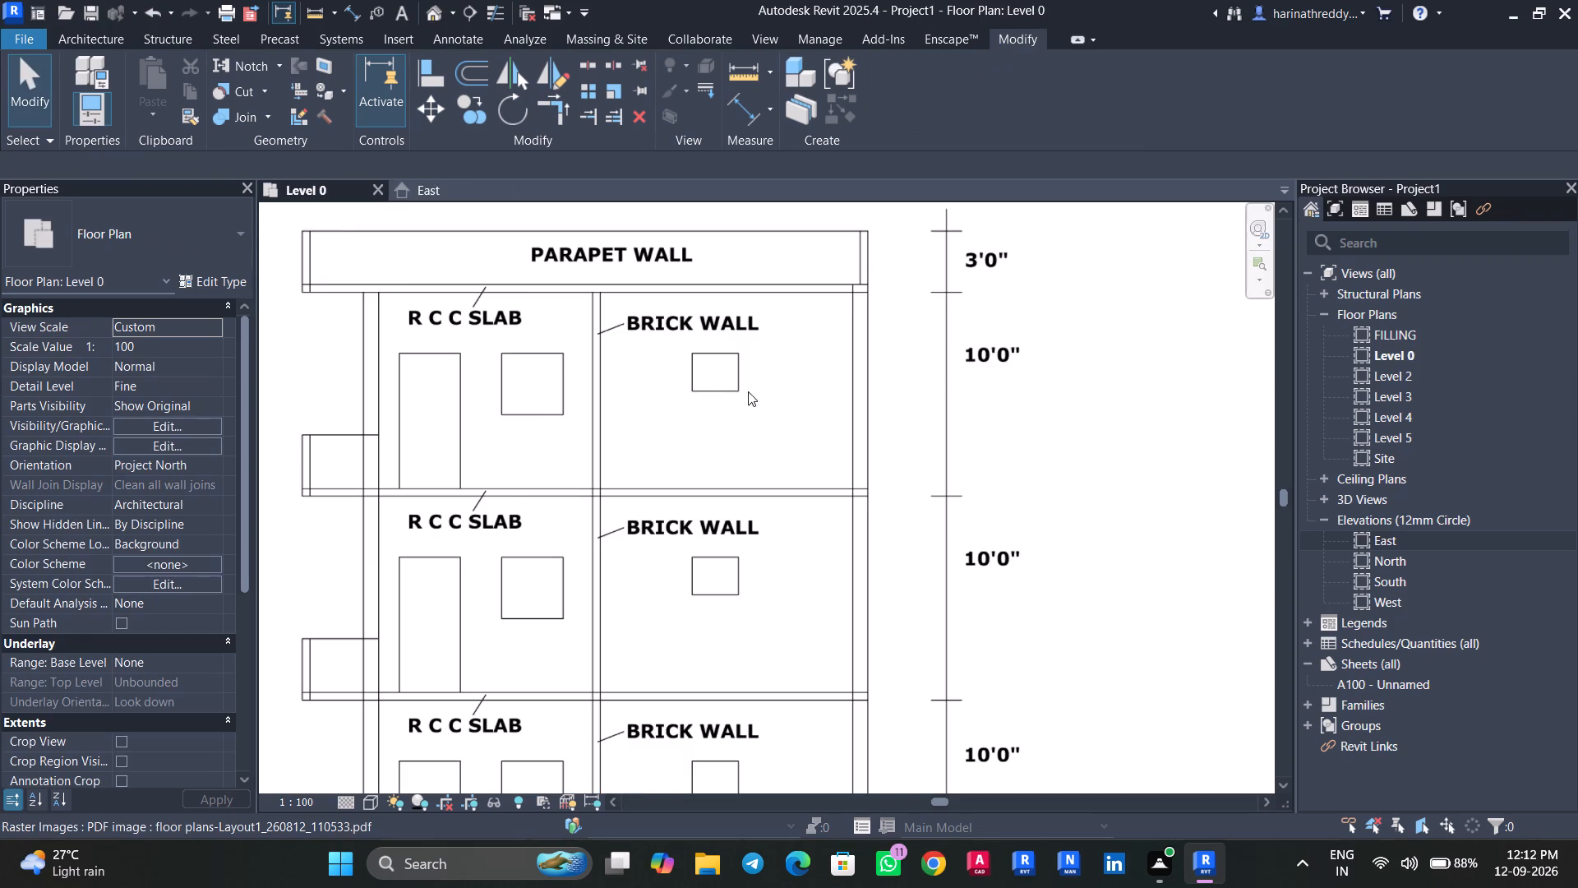
{"action": "scroll", "coordinate": [806, 403], "scroll_direction": "down", "scroll_amount": 5}
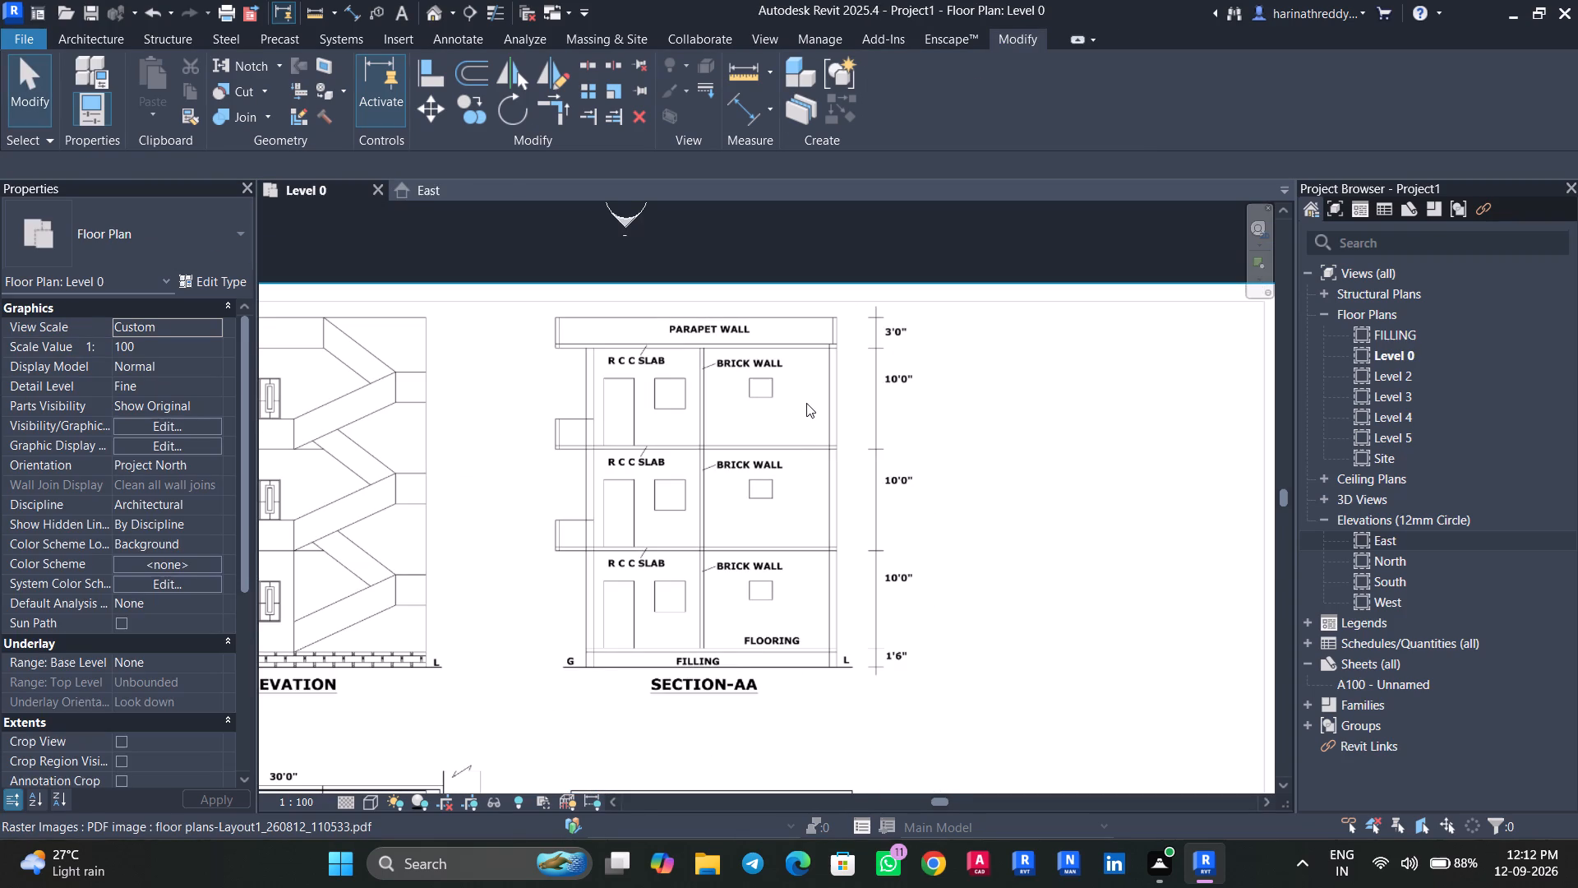
{"action": "left_click", "coordinate": [443, 186]}
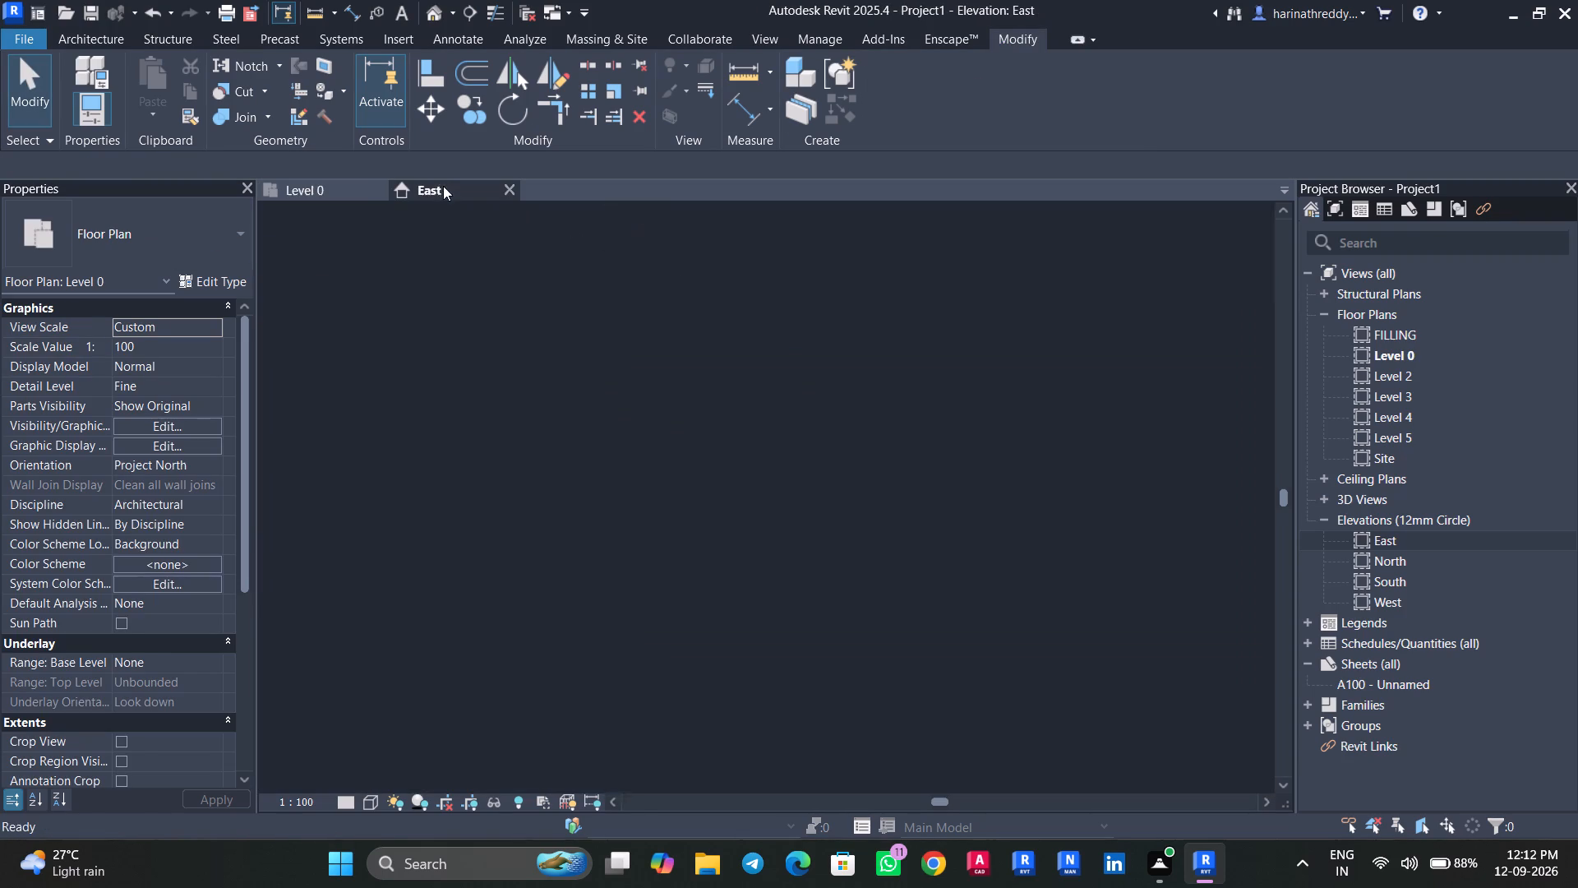
{"action": "scroll", "coordinate": [692, 611], "scroll_direction": "down", "scroll_amount": 1}
{"action": "scroll", "coordinate": [692, 611], "scroll_direction": "up", "scroll_amount": 3}
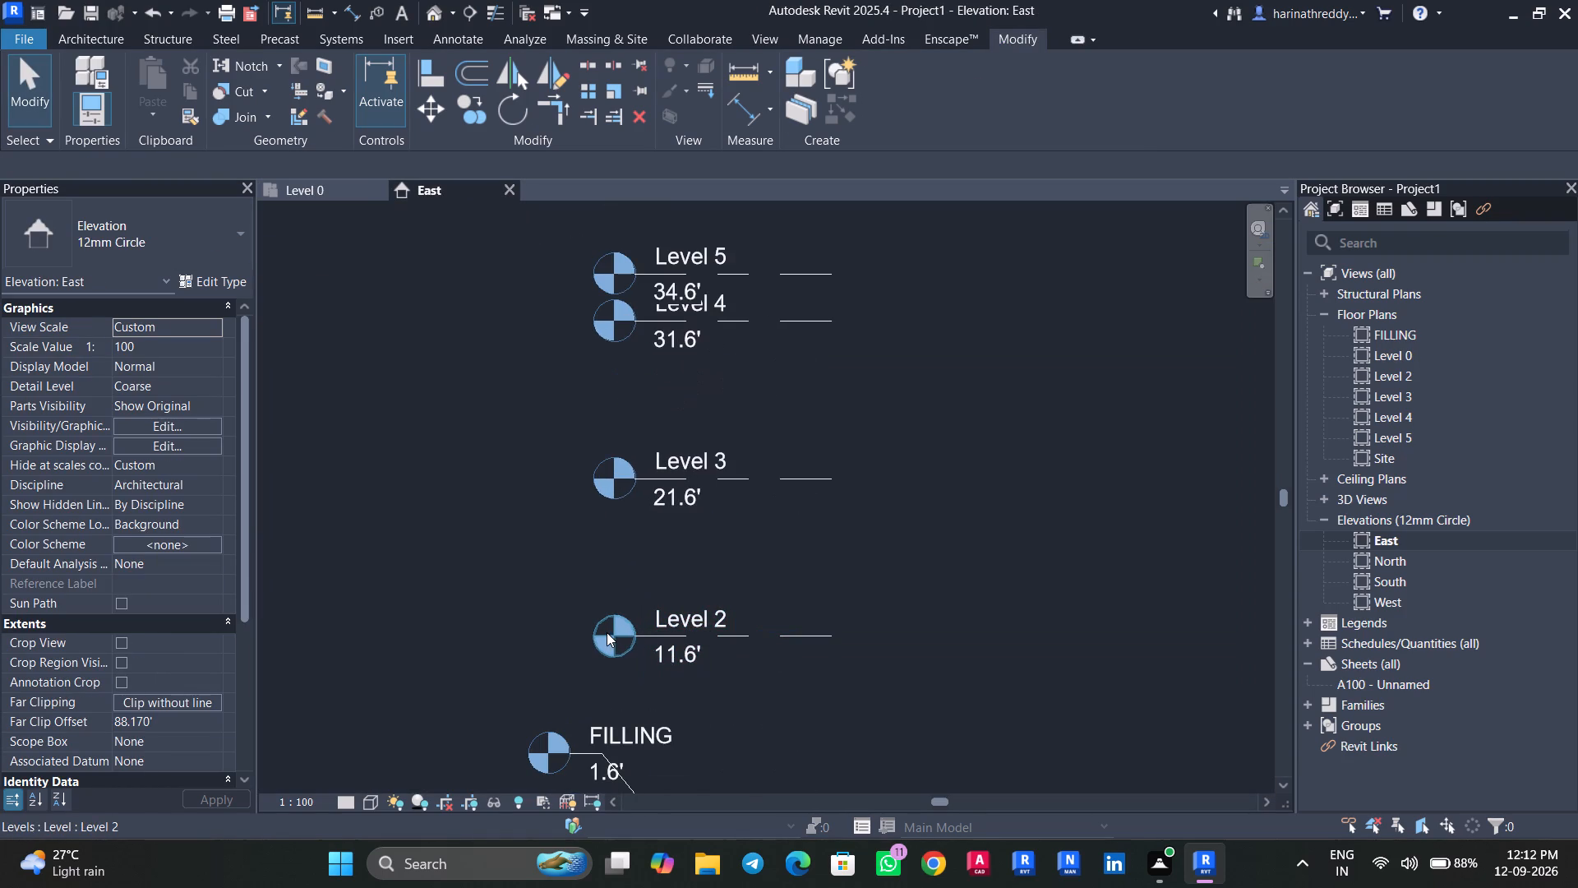
{"action": "left_click", "coordinate": [607, 632]}
{"action": "left_click", "coordinate": [721, 630]}
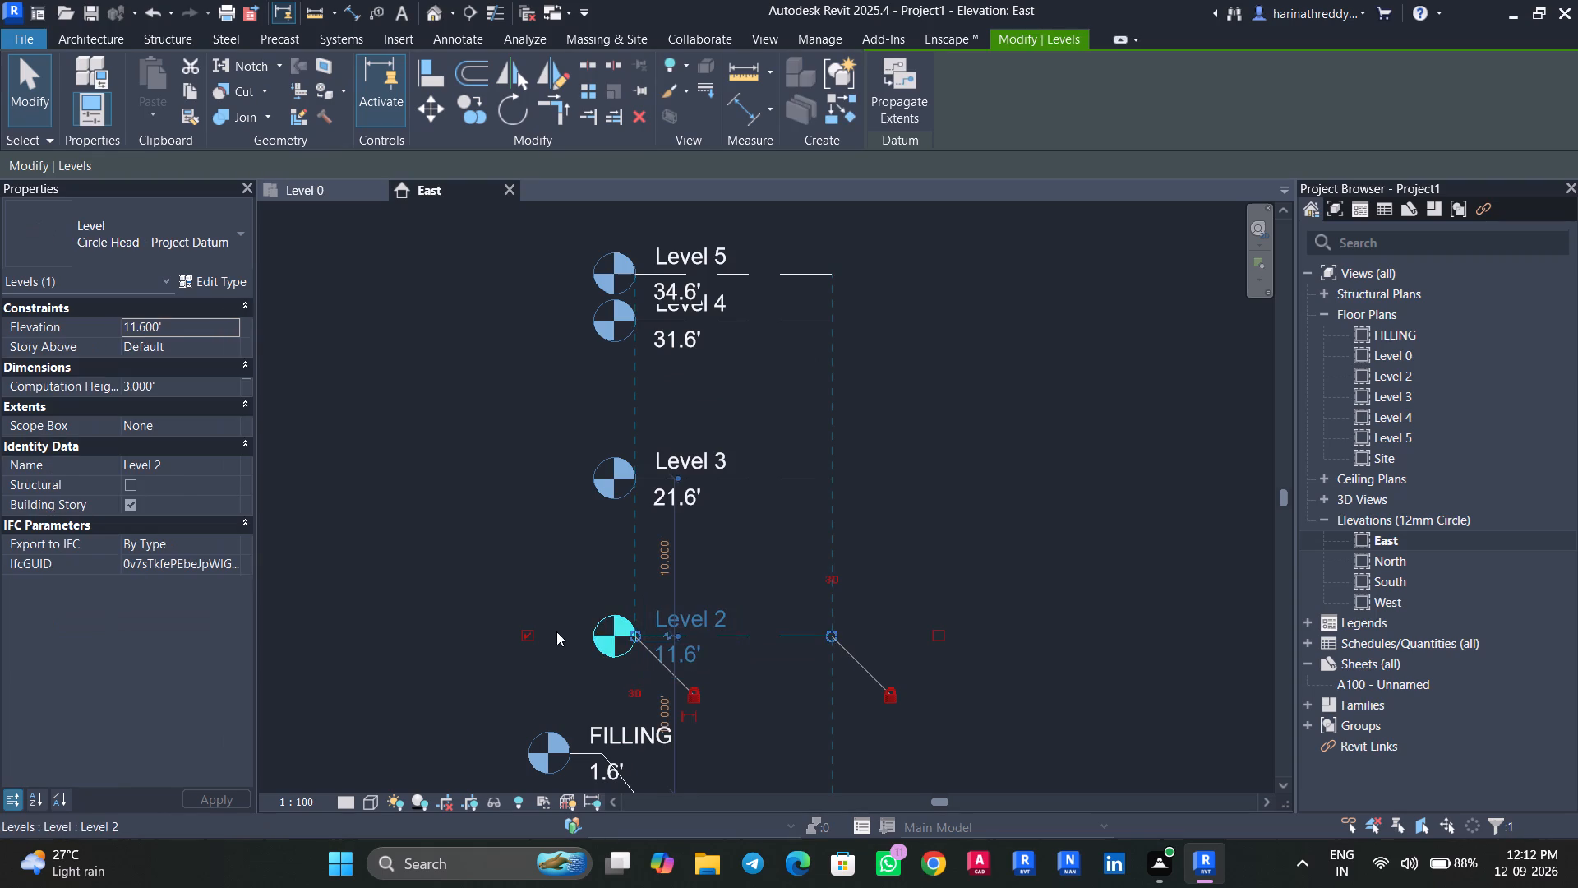
{"action": "left_click_drag", "start_coordinate": [638, 636], "coordinate": [593, 637]}
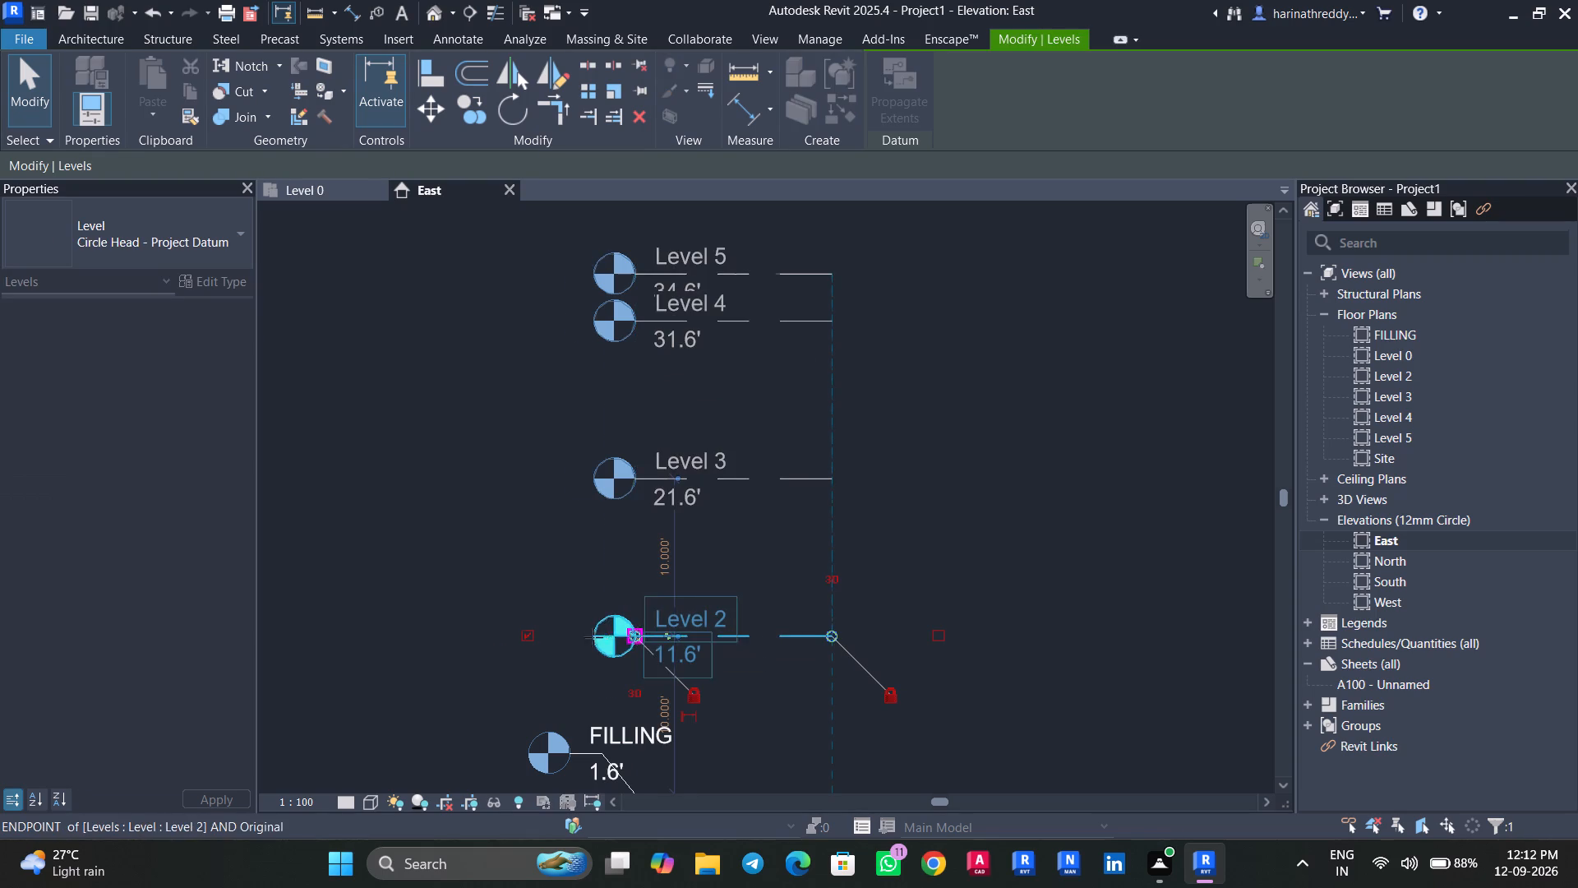
{"action": "left_click_drag", "start_coordinate": [593, 637], "coordinate": [557, 641]}
{"action": "scroll", "coordinate": [625, 506], "scroll_direction": "up", "scroll_amount": 2}
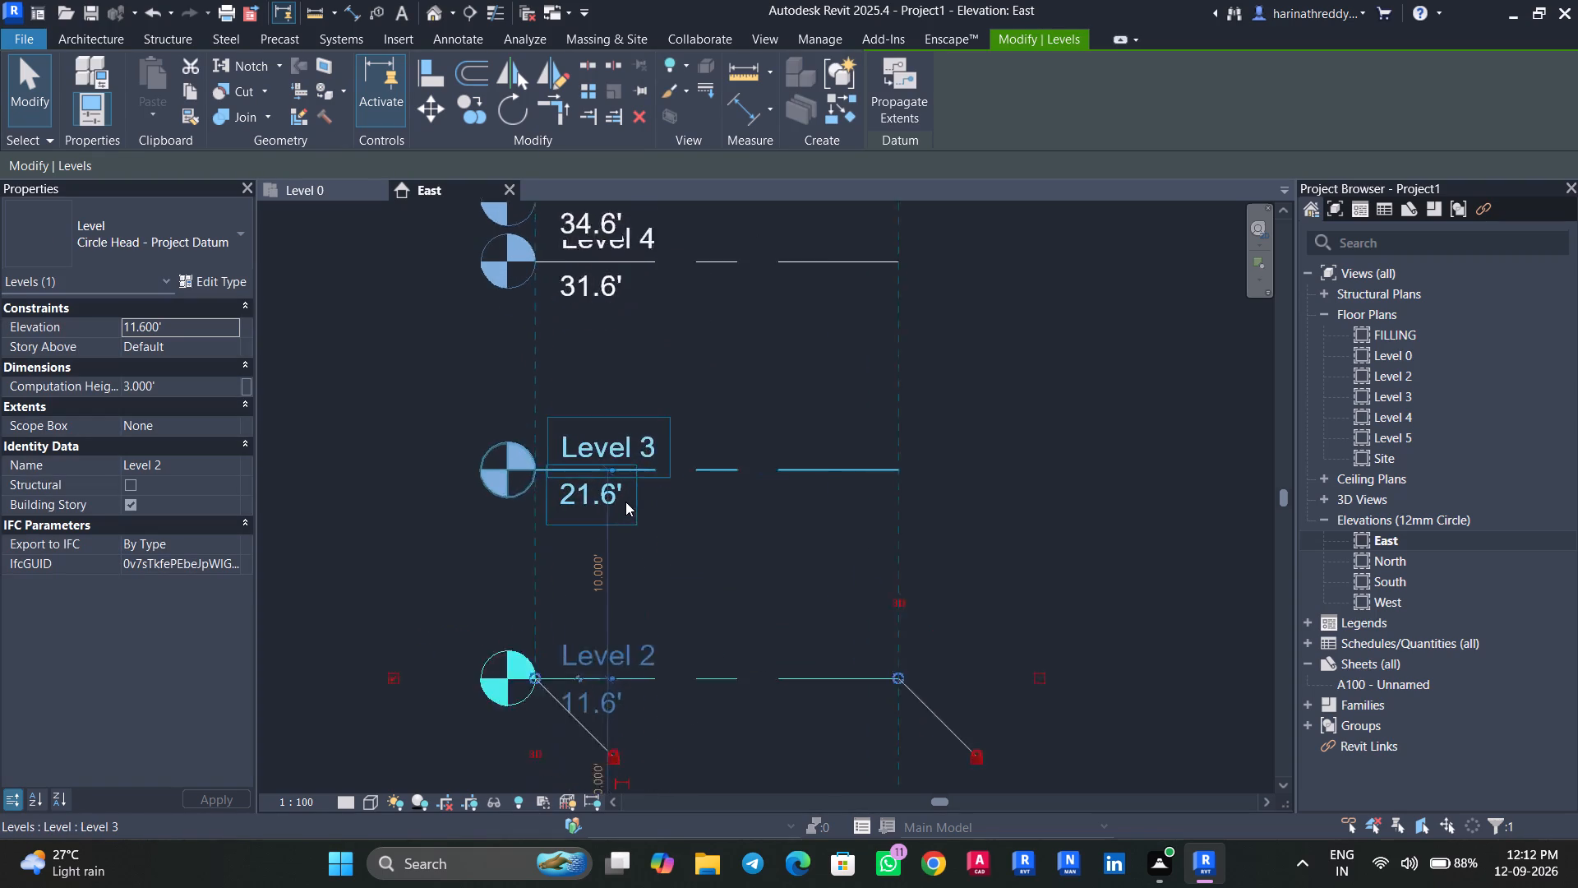
{"action": "scroll", "coordinate": [625, 502], "scroll_direction": "up", "scroll_amount": 1}
{"action": "scroll", "coordinate": [630, 437], "scroll_direction": "down", "scroll_amount": 3}
{"action": "scroll", "coordinate": [630, 437], "scroll_direction": "up", "scroll_amount": 1}
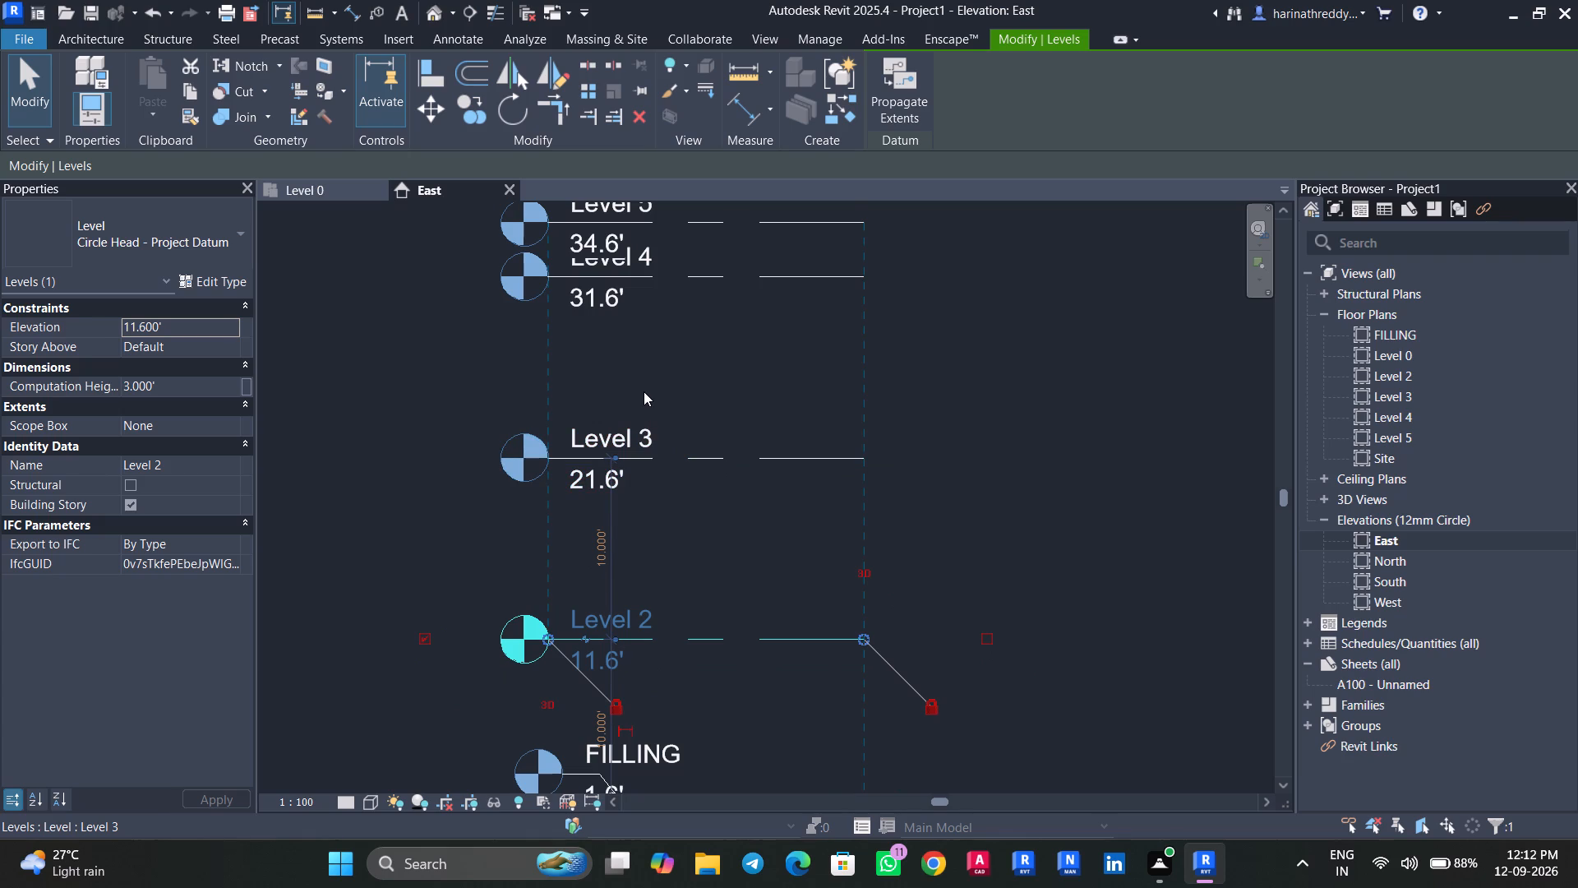
{"action": "key", "text": "Escape"}
Add an elbow to the Level 5 line and move its head above the line, clear of the Level 4 head.
{"action": "scroll", "coordinate": [644, 391], "scroll_direction": "down", "scroll_amount": 3}
{"action": "middle_click_drag", "start_coordinate": [644, 391], "coordinate": [642, 495]}
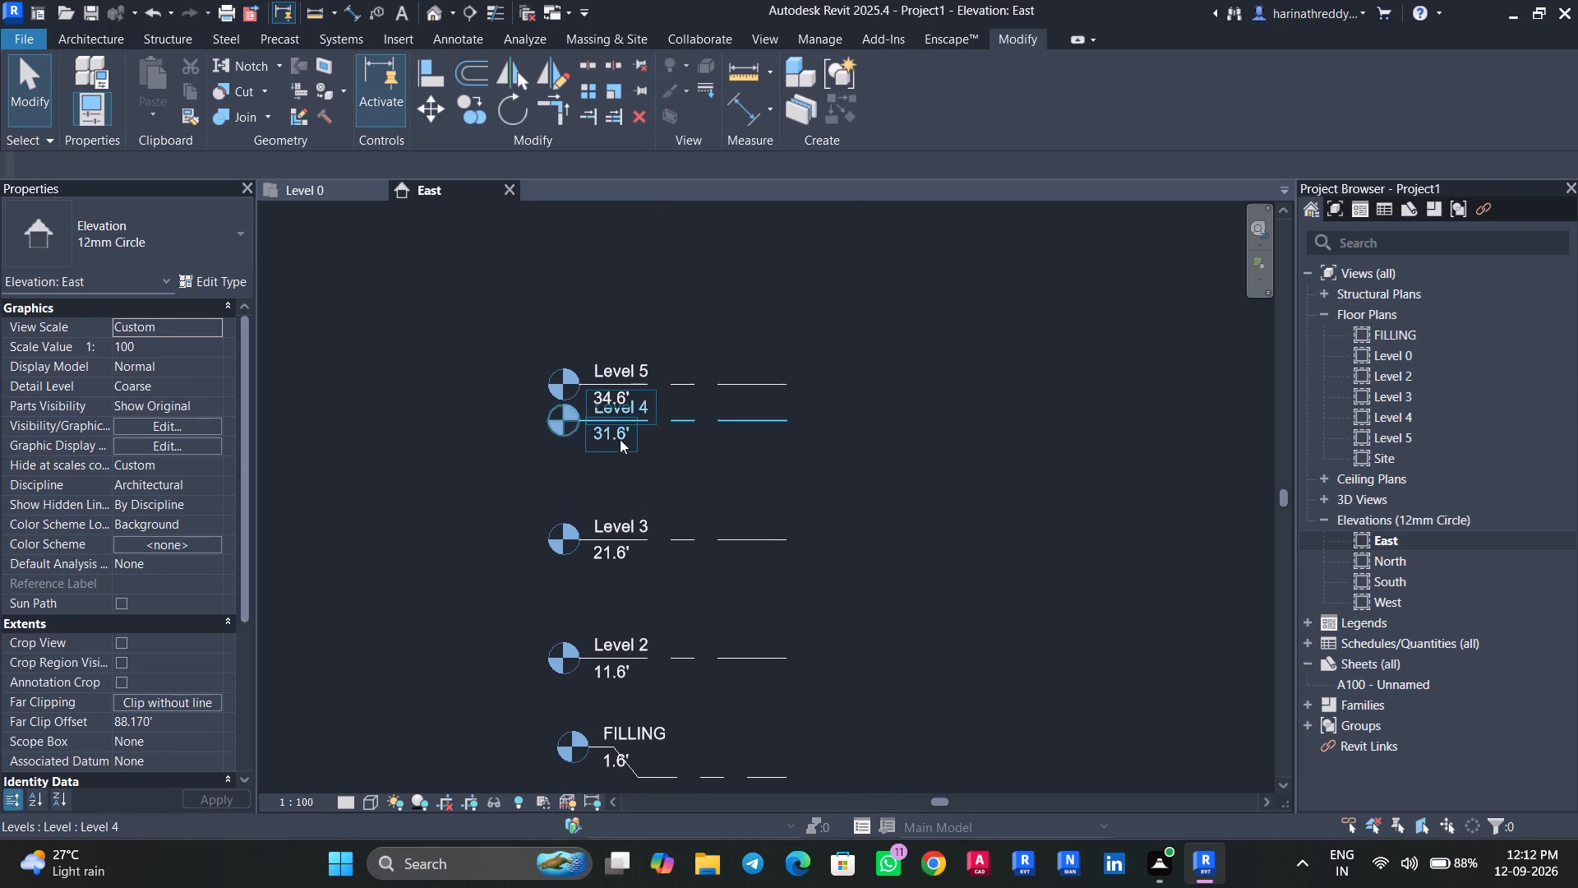
{"action": "left_click", "coordinate": [617, 386]}
{"action": "scroll", "coordinate": [617, 386], "scroll_direction": "up", "scroll_amount": 2}
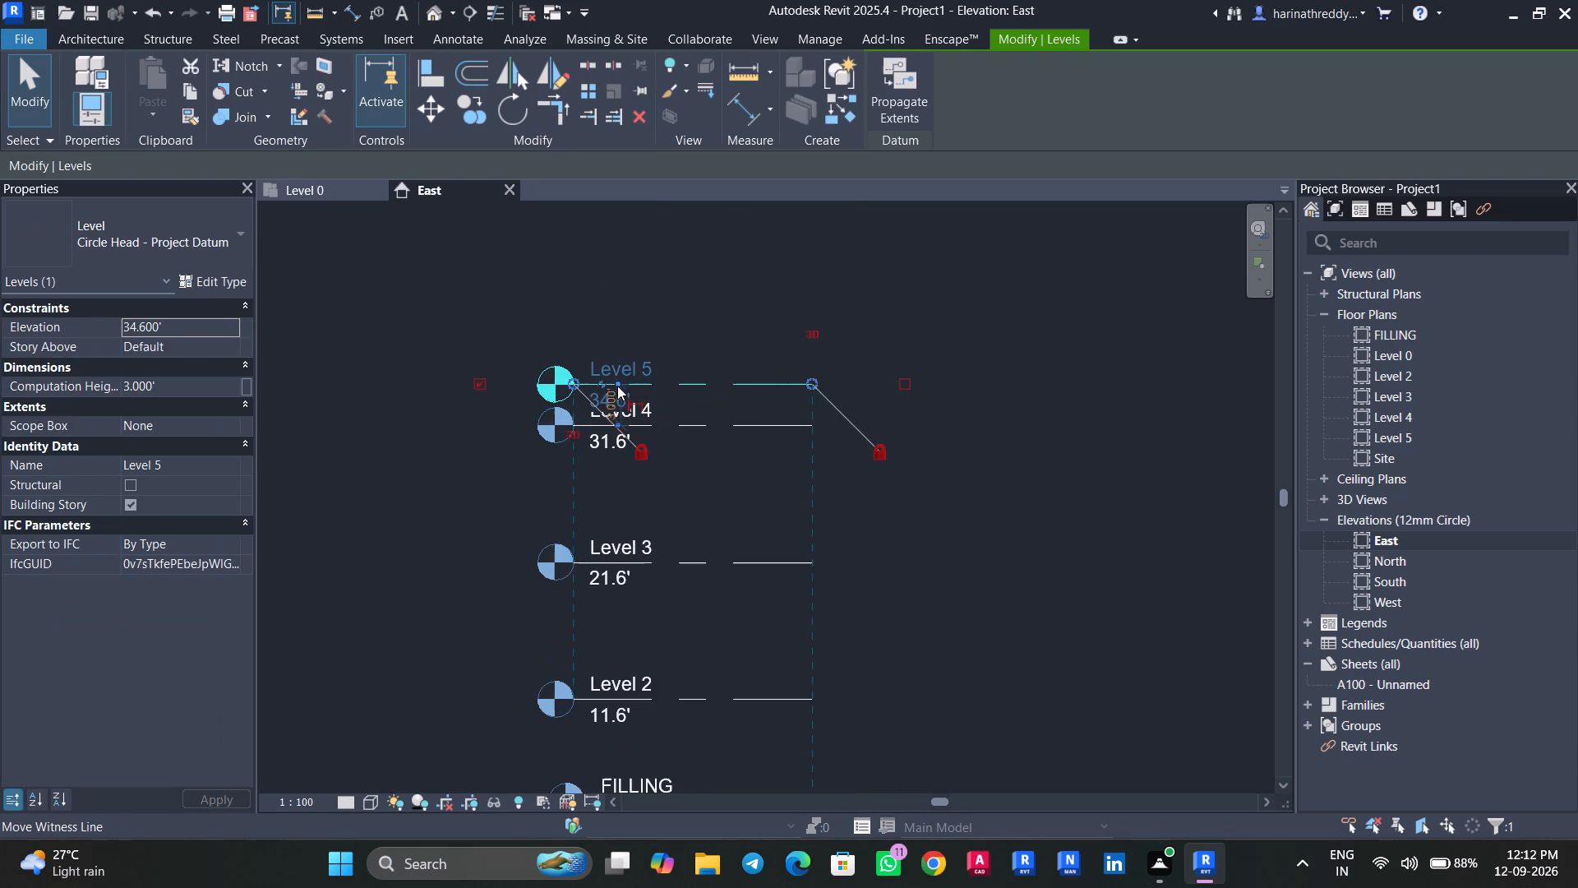
{"action": "scroll", "coordinate": [612, 386], "scroll_direction": "up", "scroll_amount": 12}
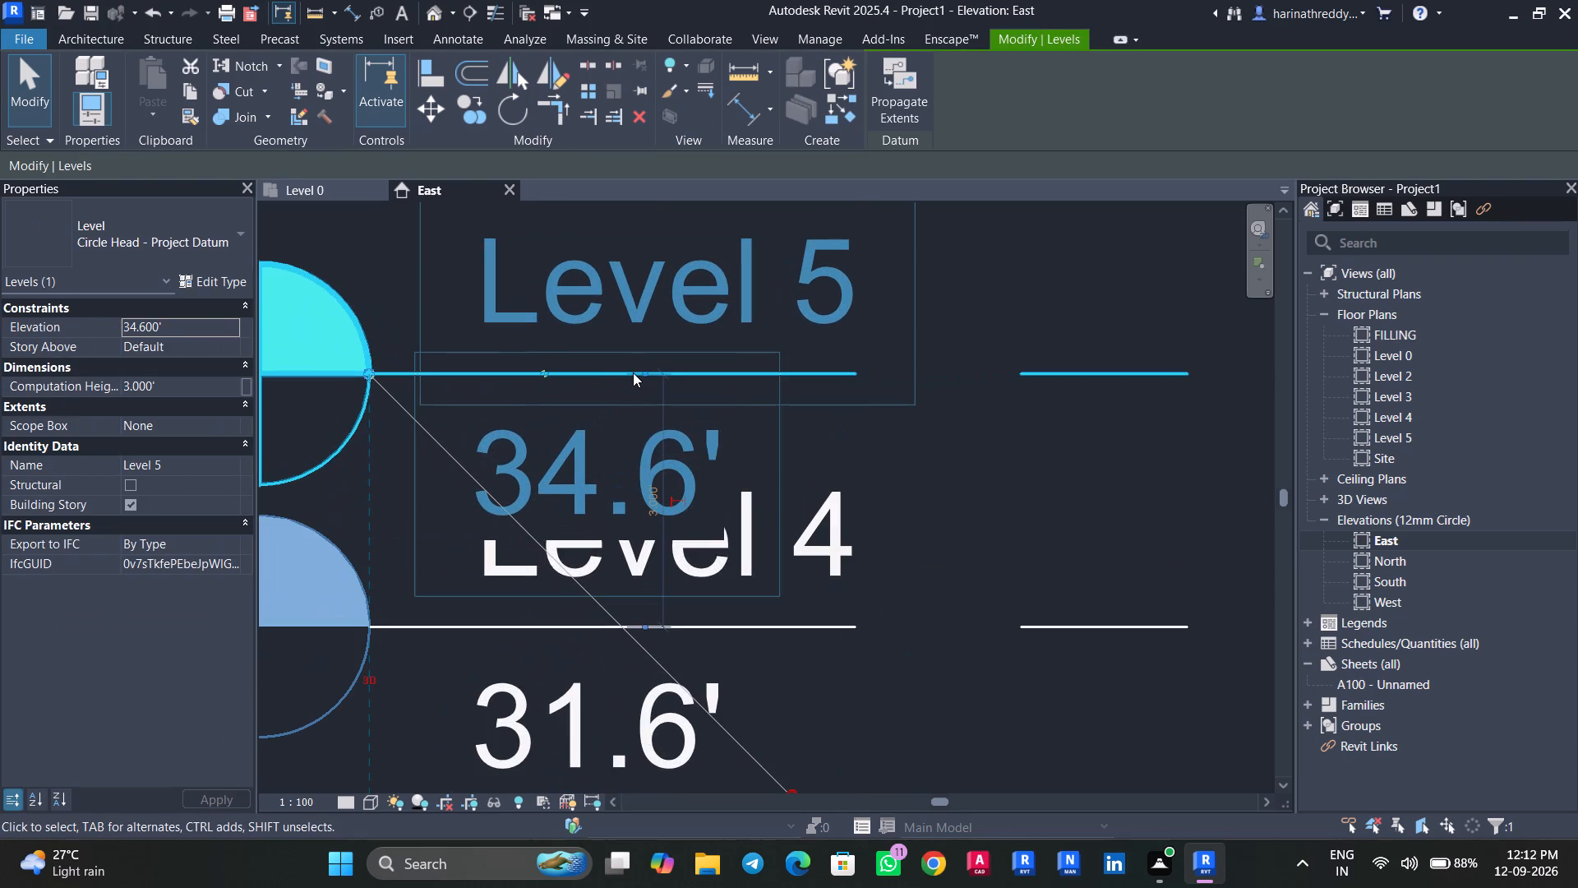
{"action": "left_click", "coordinate": [547, 376]}
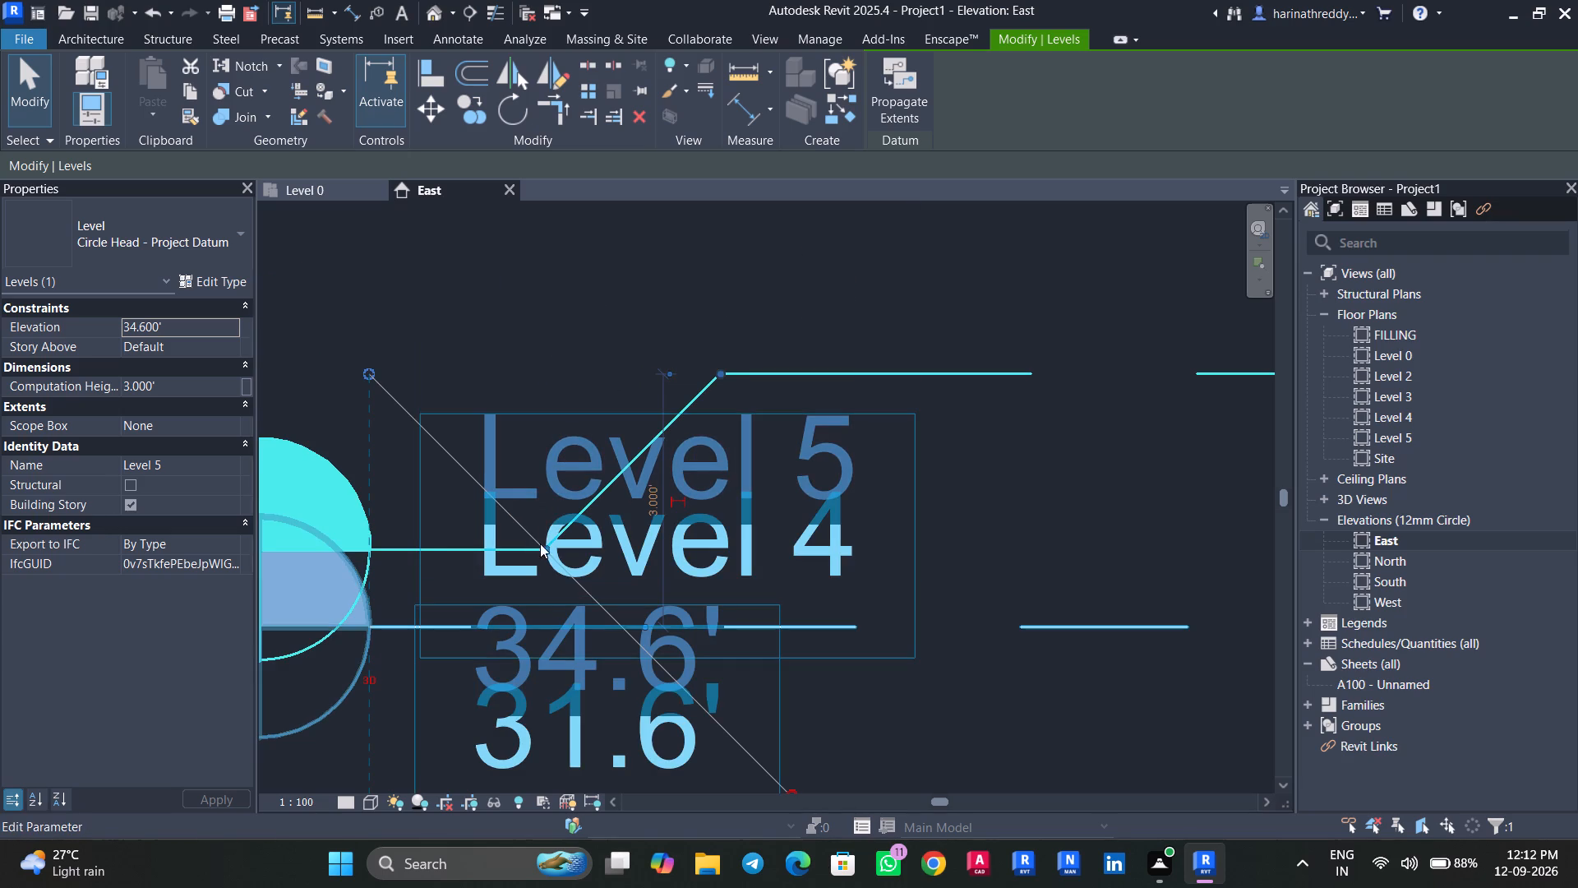
{"action": "left_click_drag", "start_coordinate": [542, 549], "coordinate": [568, 274]}
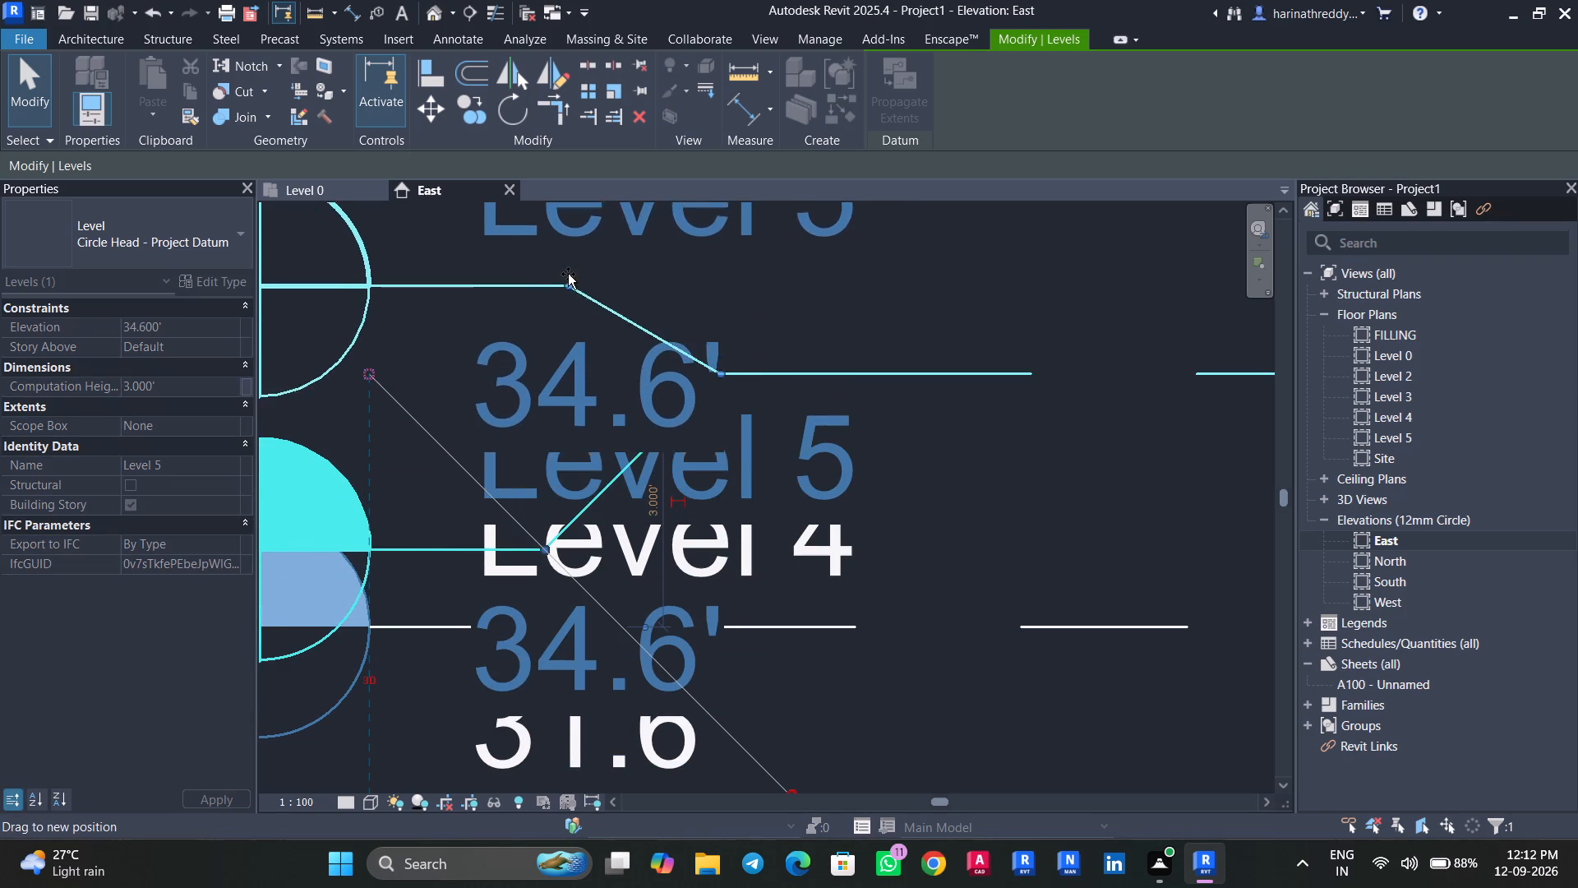
{"action": "left_click_drag", "start_coordinate": [568, 274], "coordinate": [573, 257]}
{"action": "scroll", "coordinate": [600, 394], "scroll_direction": "down", "scroll_amount": 10}
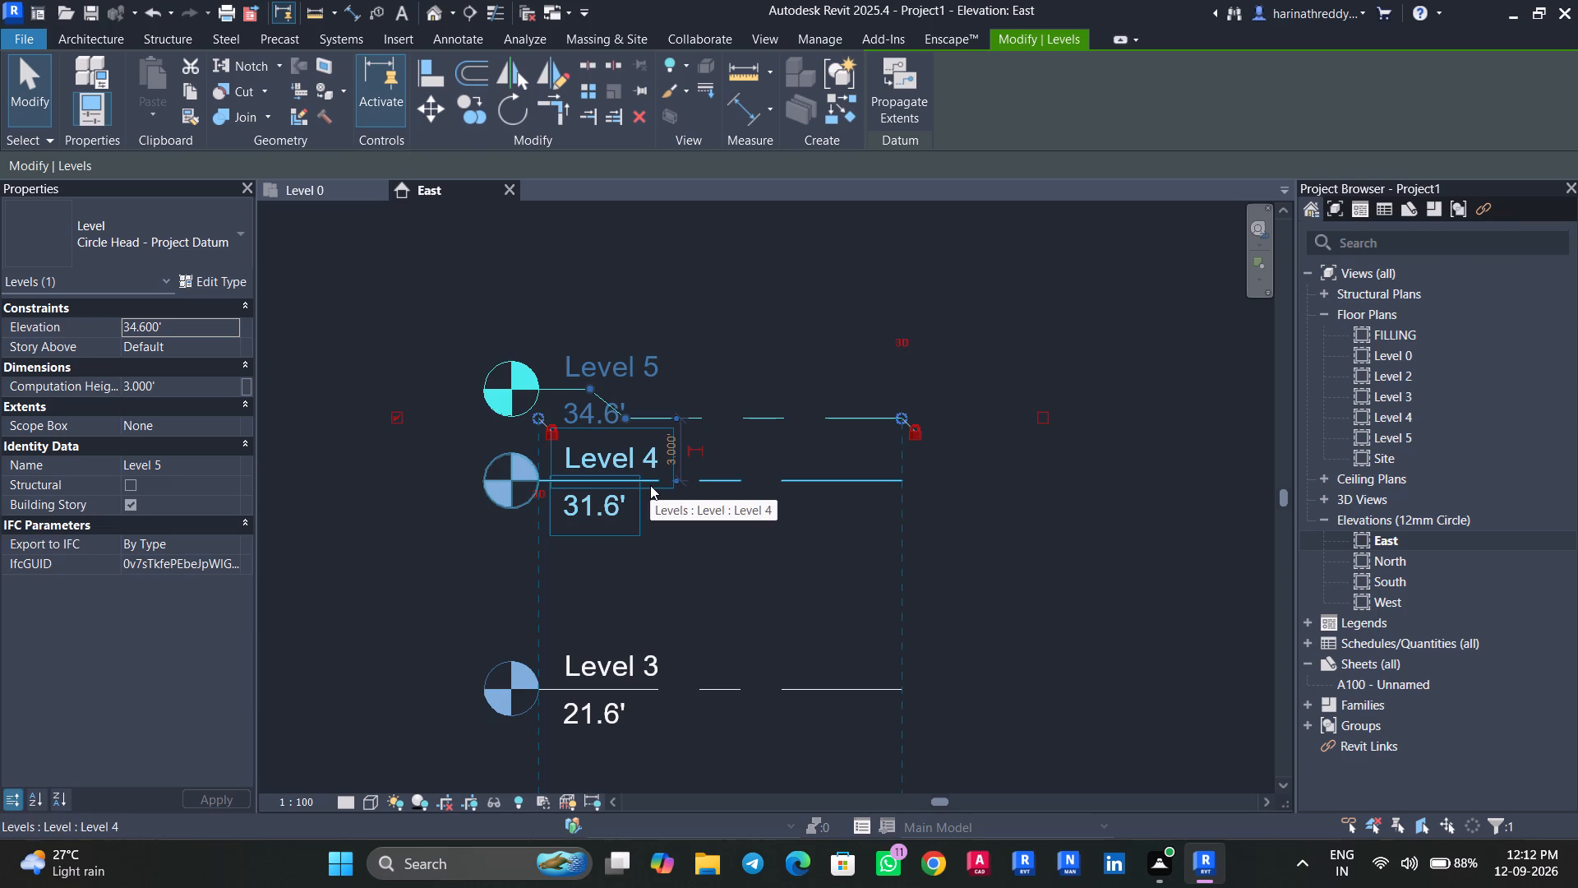
Check the floor labels and storey heights on Section-AA in the Level 0 plan before naming the levels.
{"action": "scroll", "coordinate": [650, 492], "scroll_direction": "down", "scroll_amount": 5}
{"action": "key", "text": "Escape"}
{"action": "scroll", "coordinate": [653, 624], "scroll_direction": "down", "scroll_amount": 3}
{"action": "middle_click_drag", "start_coordinate": [648, 659], "coordinate": [665, 580]}
{"action": "scroll", "coordinate": [653, 616], "scroll_direction": "up", "scroll_amount": 5}
{"action": "scroll", "coordinate": [653, 616], "scroll_direction": "down", "scroll_amount": 2}
{"action": "scroll", "coordinate": [653, 616], "scroll_direction": "up", "scroll_amount": 6}
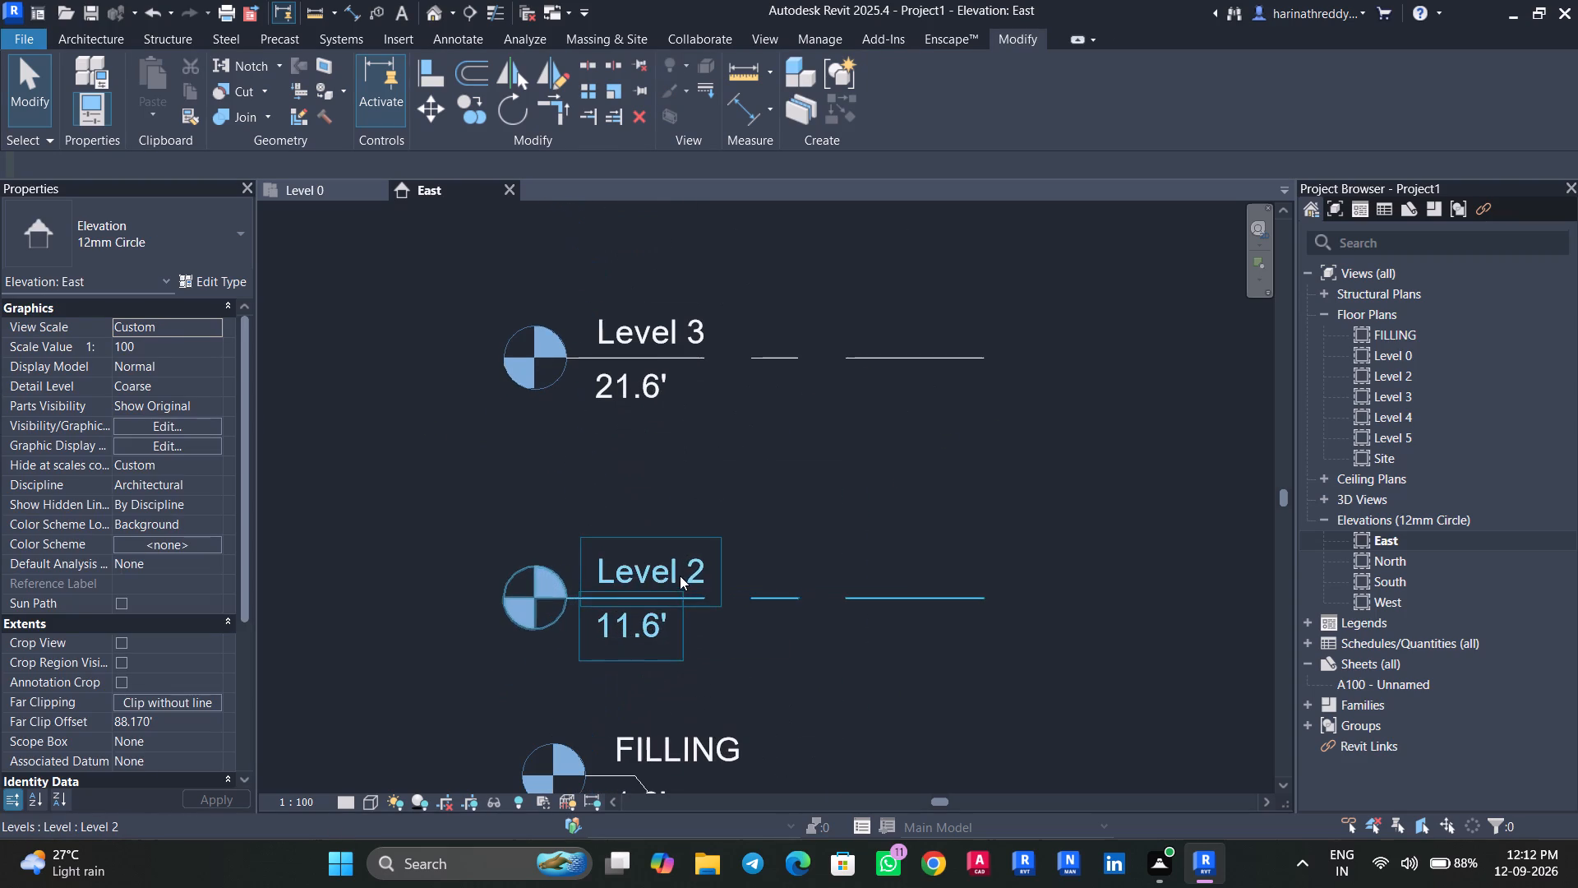
{"action": "left_click", "coordinate": [680, 576]}
{"action": "triple_click", "coordinate": [686, 575]}
{"action": "left_click_drag", "start_coordinate": [686, 575], "coordinate": [604, 594]}
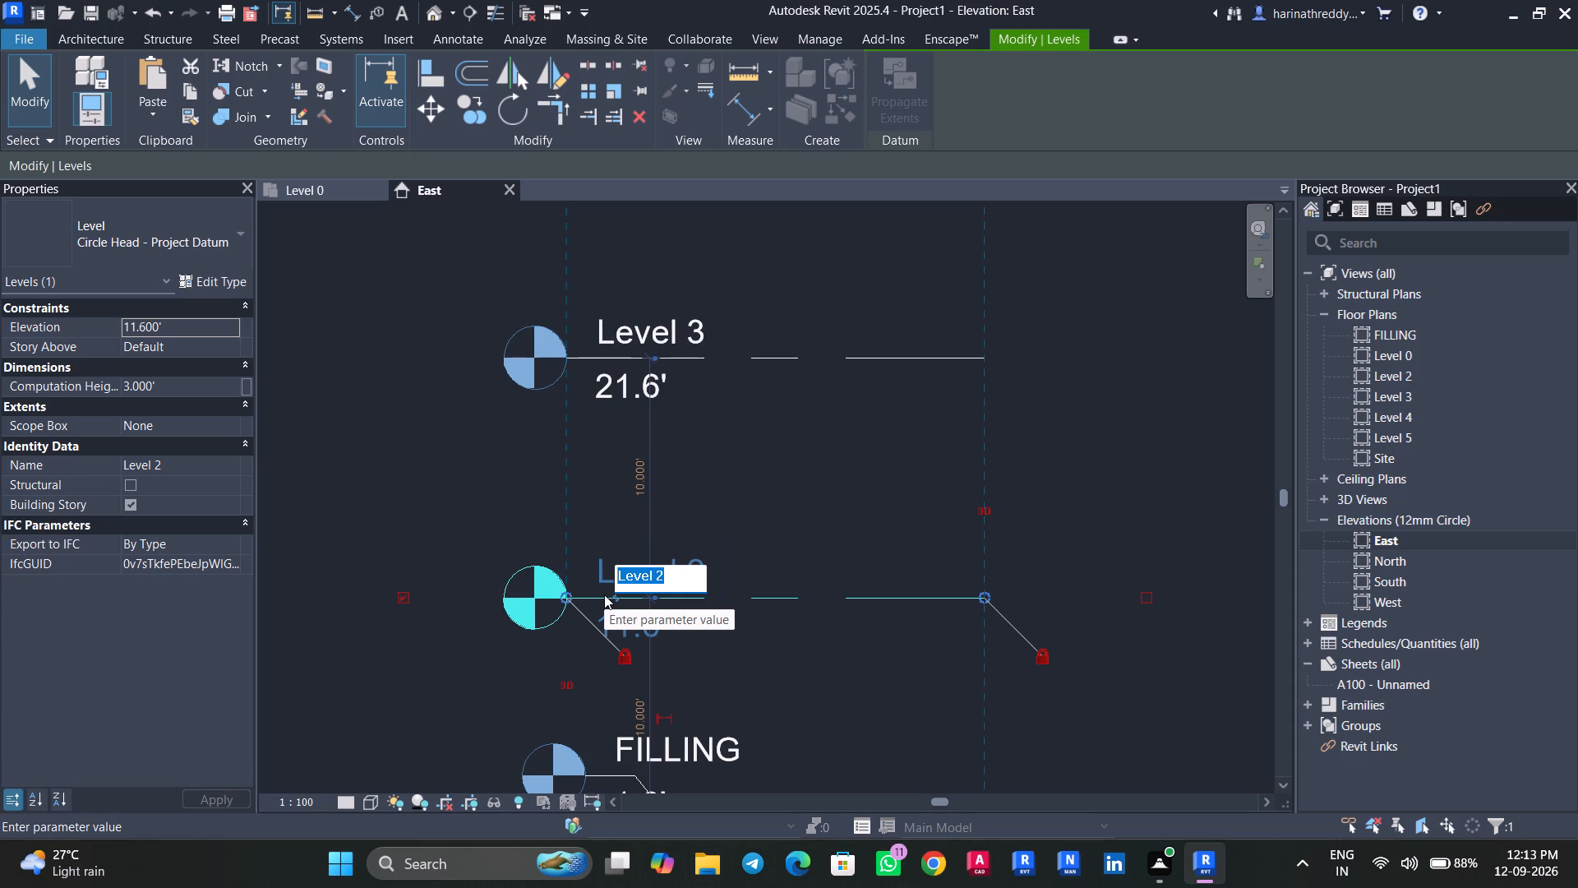
{"action": "left_click", "coordinate": [288, 192]}
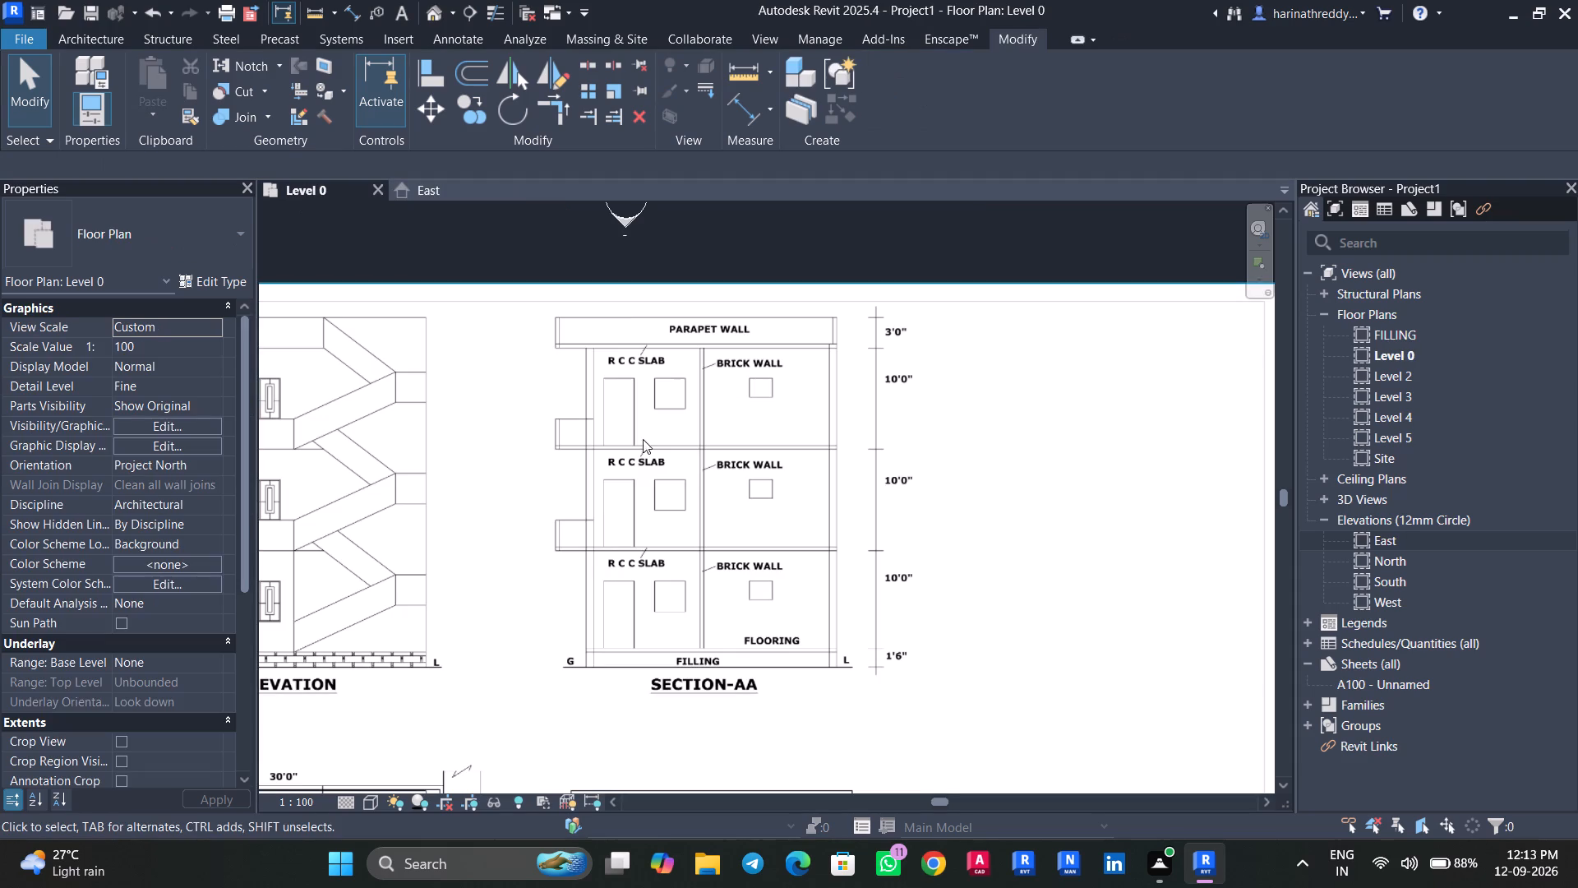
{"action": "scroll", "coordinate": [747, 593], "scroll_direction": "down", "scroll_amount": 2}
{"action": "scroll", "coordinate": [773, 617], "scroll_direction": "up", "scroll_amount": 5}
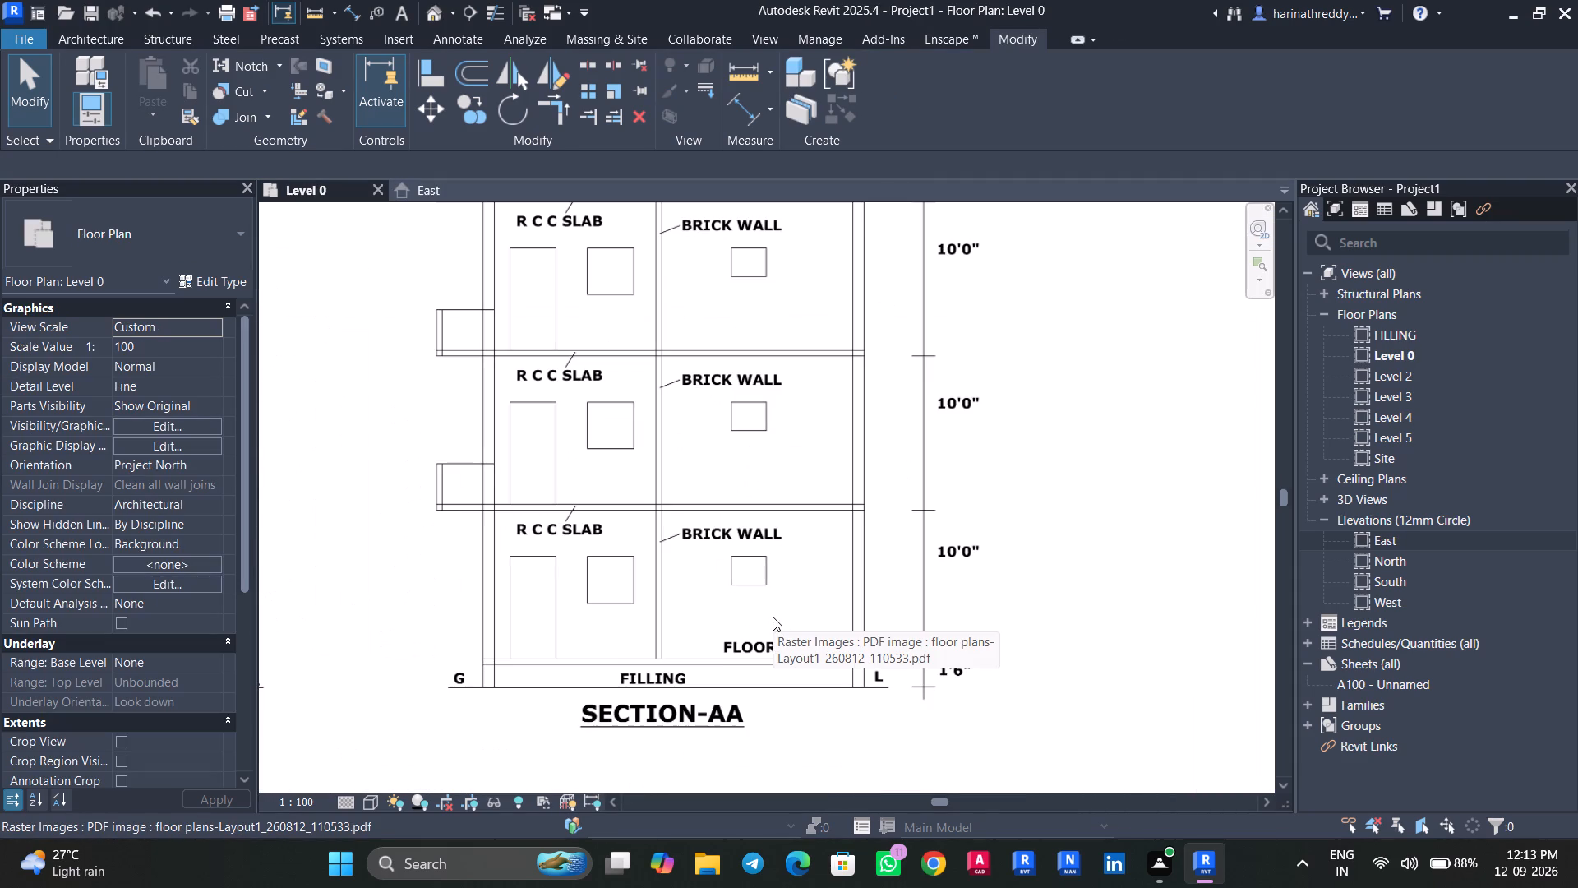
{"action": "scroll", "coordinate": [774, 617], "scroll_direction": "up", "scroll_amount": 5}
{"action": "scroll", "coordinate": [778, 613], "scroll_direction": "down", "scroll_amount": 2}
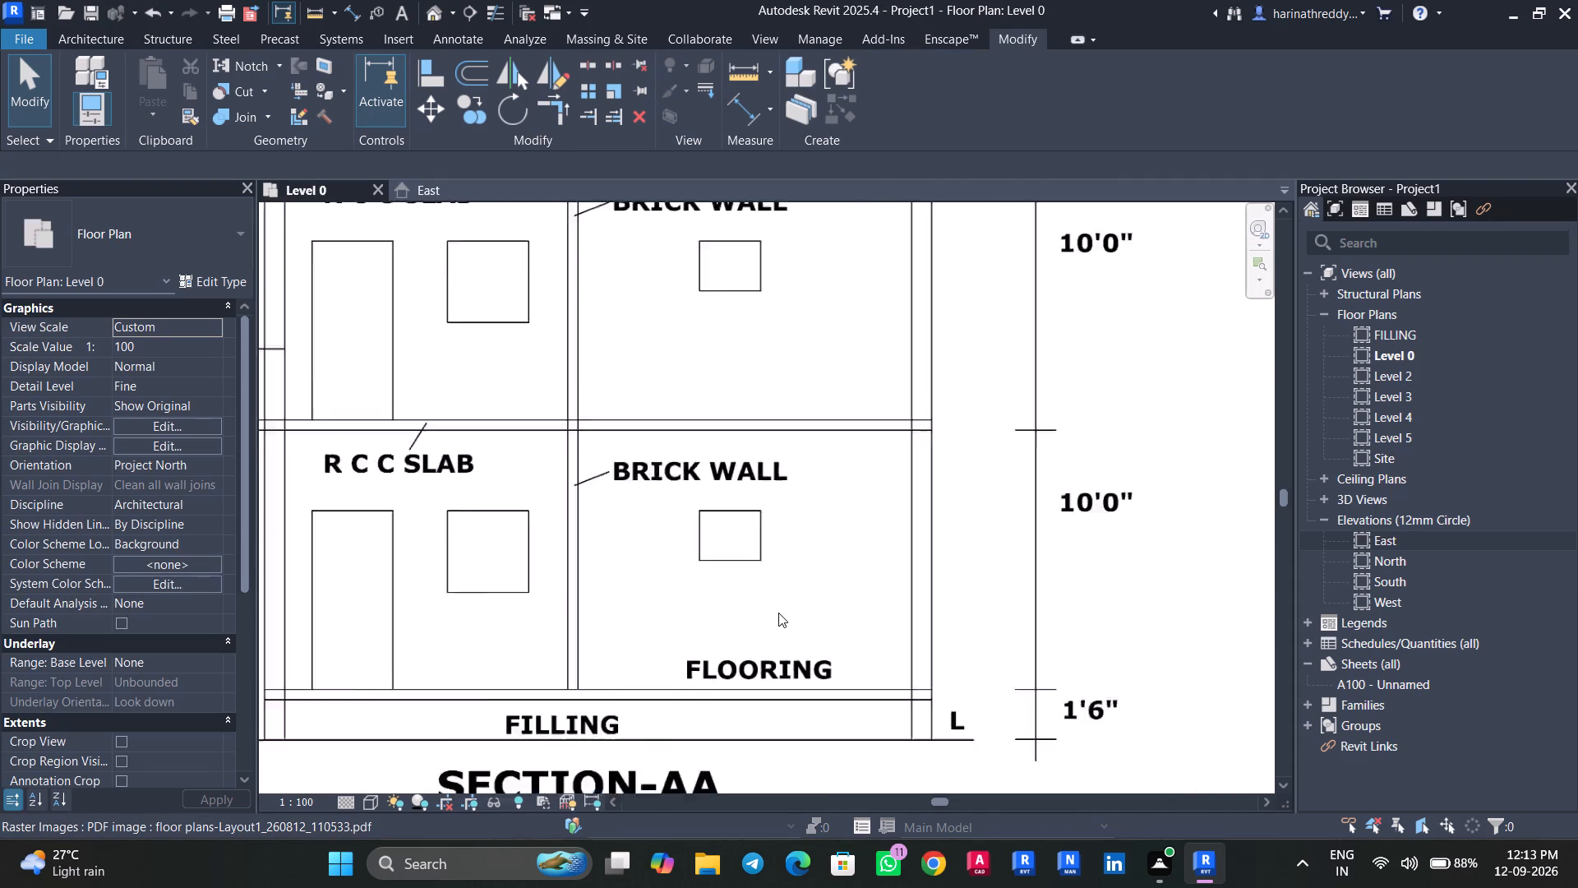
{"action": "scroll", "coordinate": [778, 613], "scroll_direction": "down", "scroll_amount": 4}
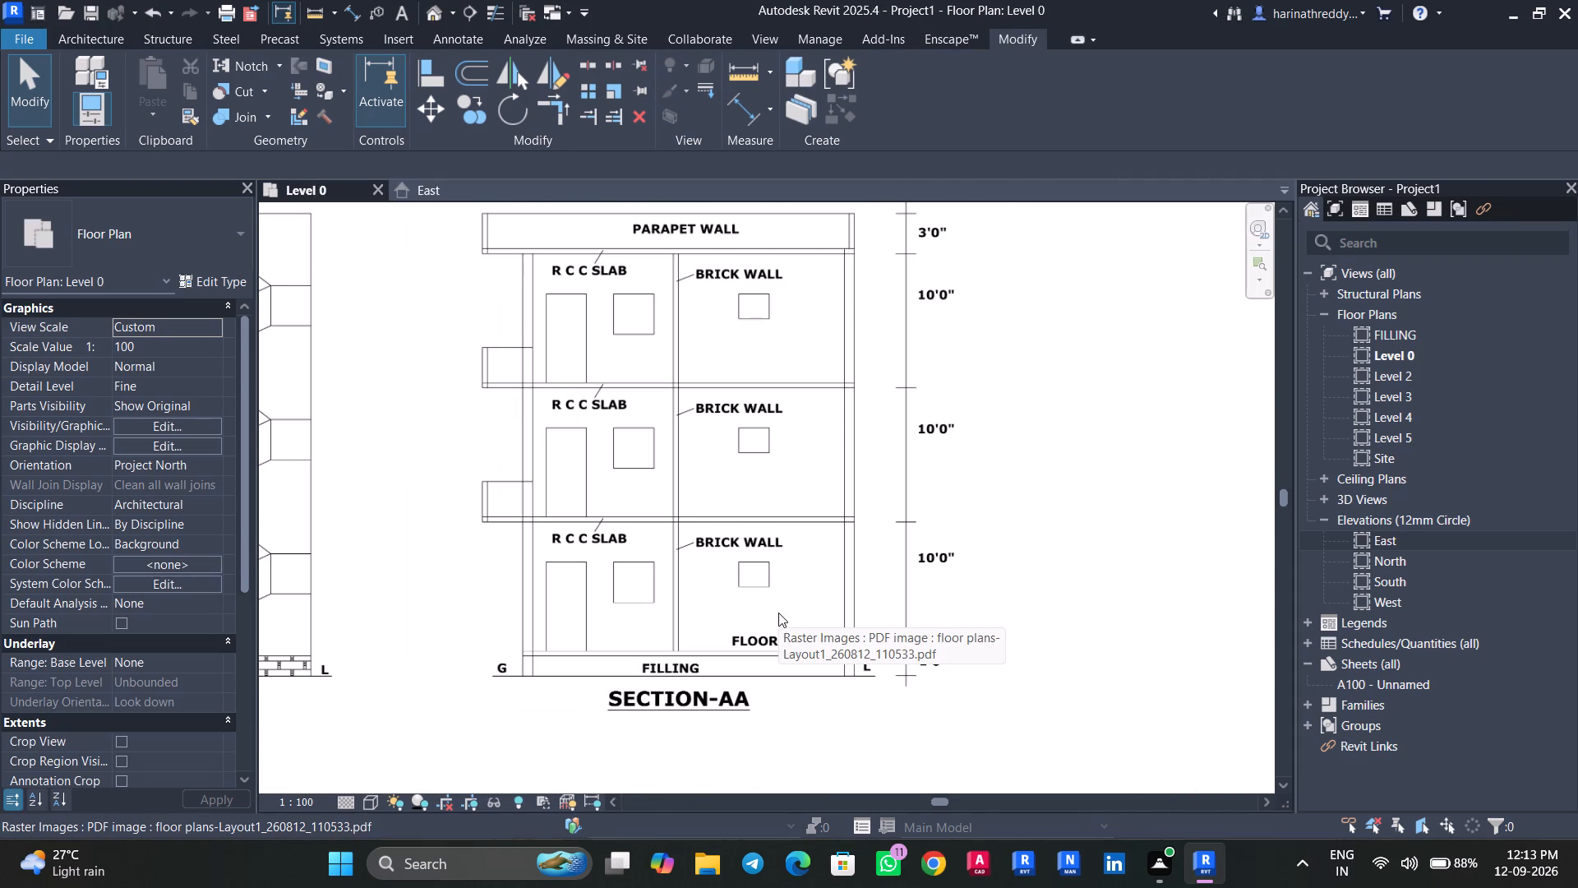
{"action": "left_click", "coordinate": [503, 196]}
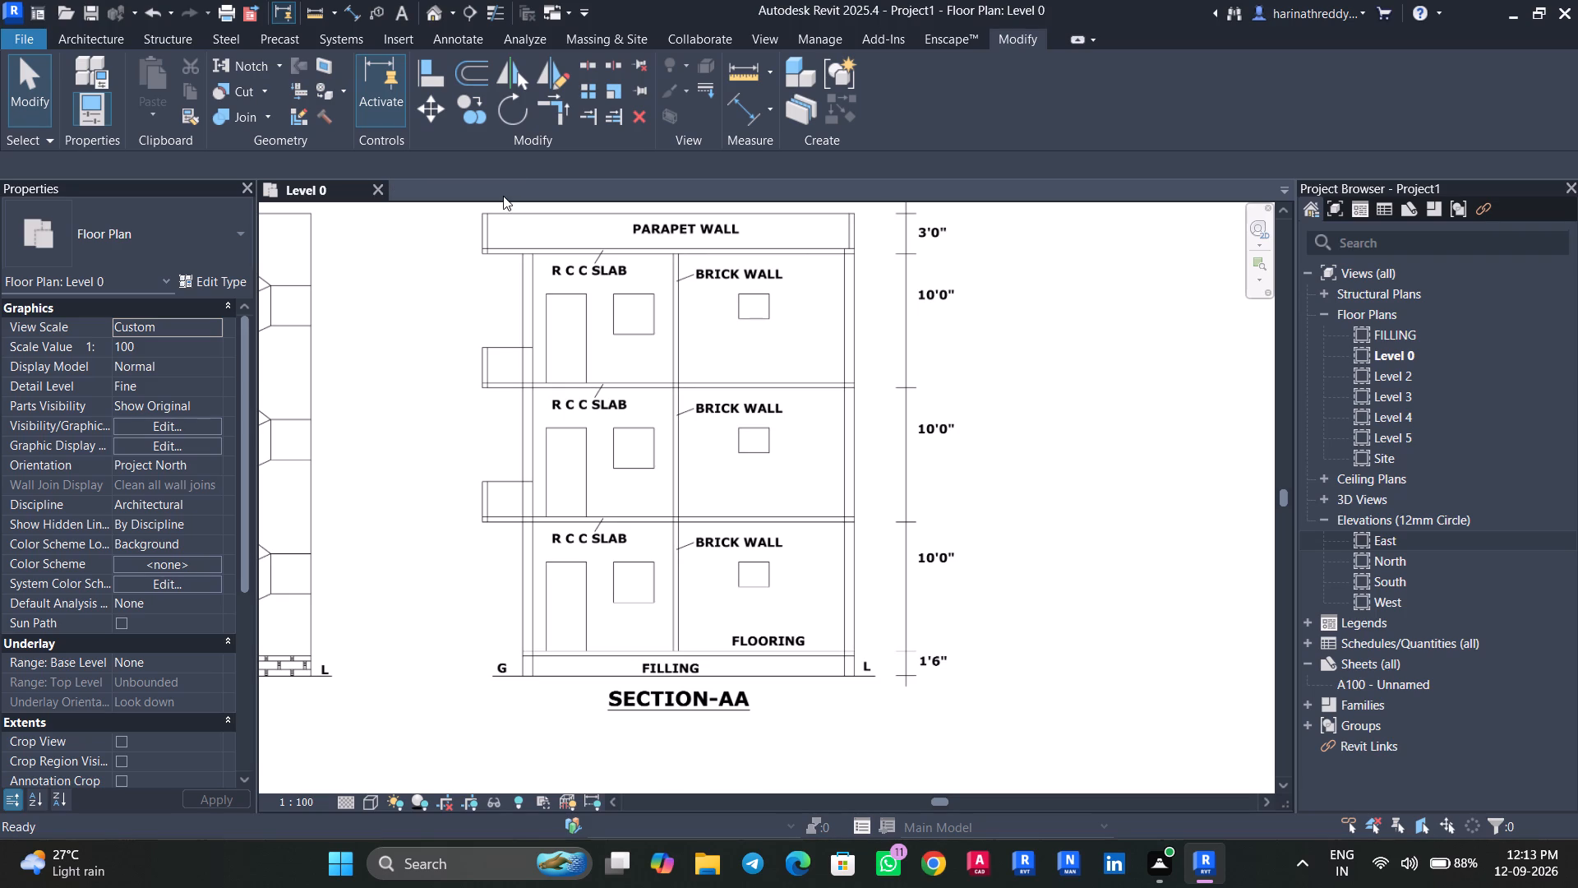
Reopen the East elevation and rename Level 2 as FFL, together with its plan view.
{"action": "double_click", "coordinate": [1371, 539]}
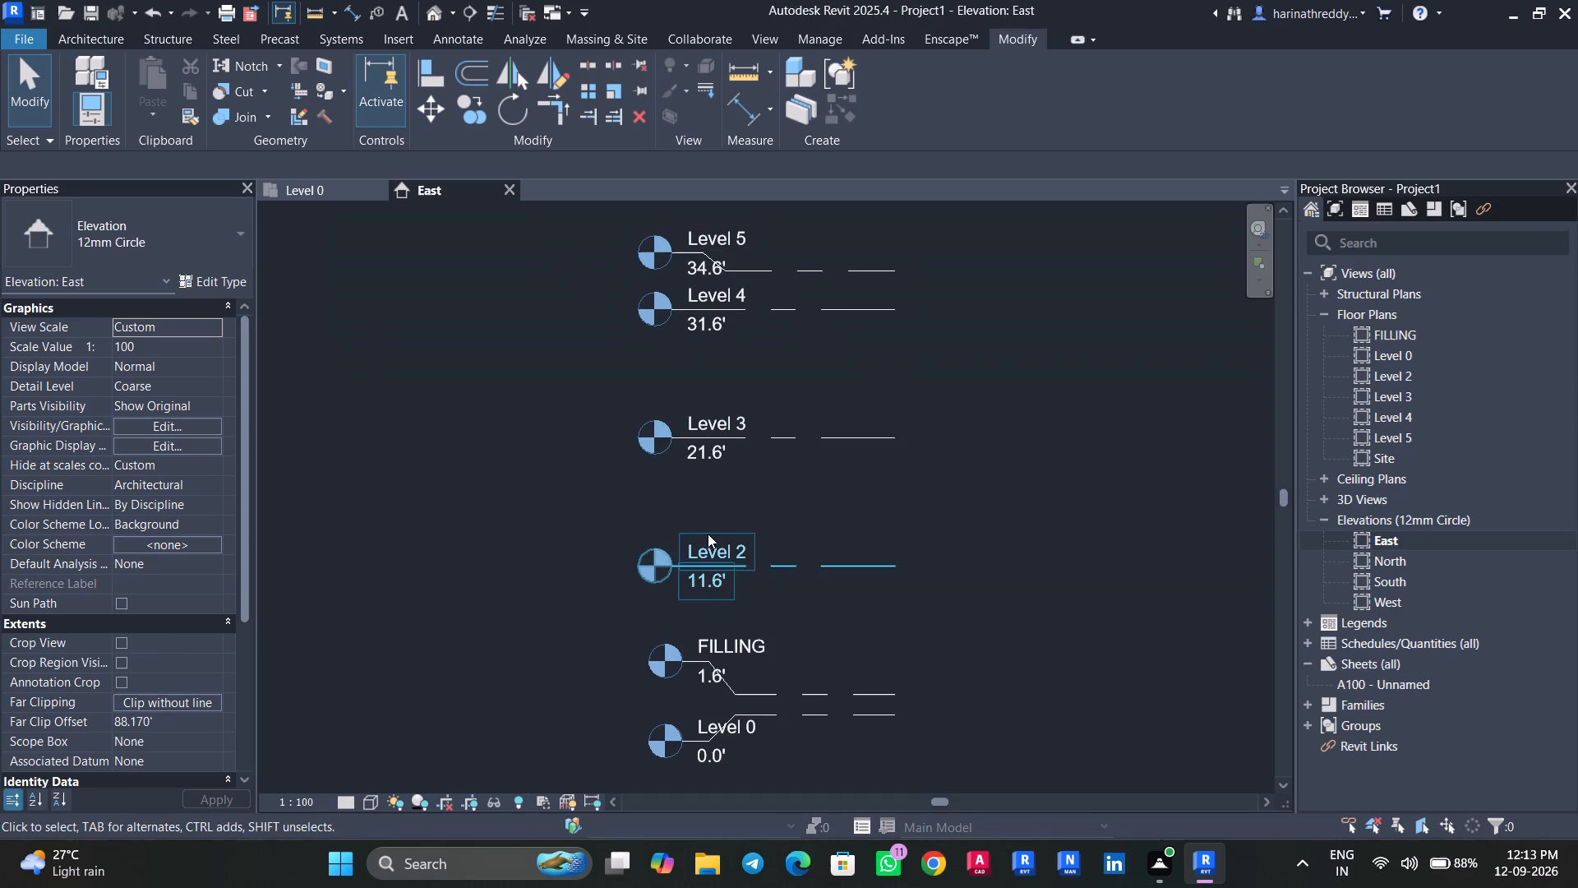
{"action": "double_click", "coordinate": [728, 547]}
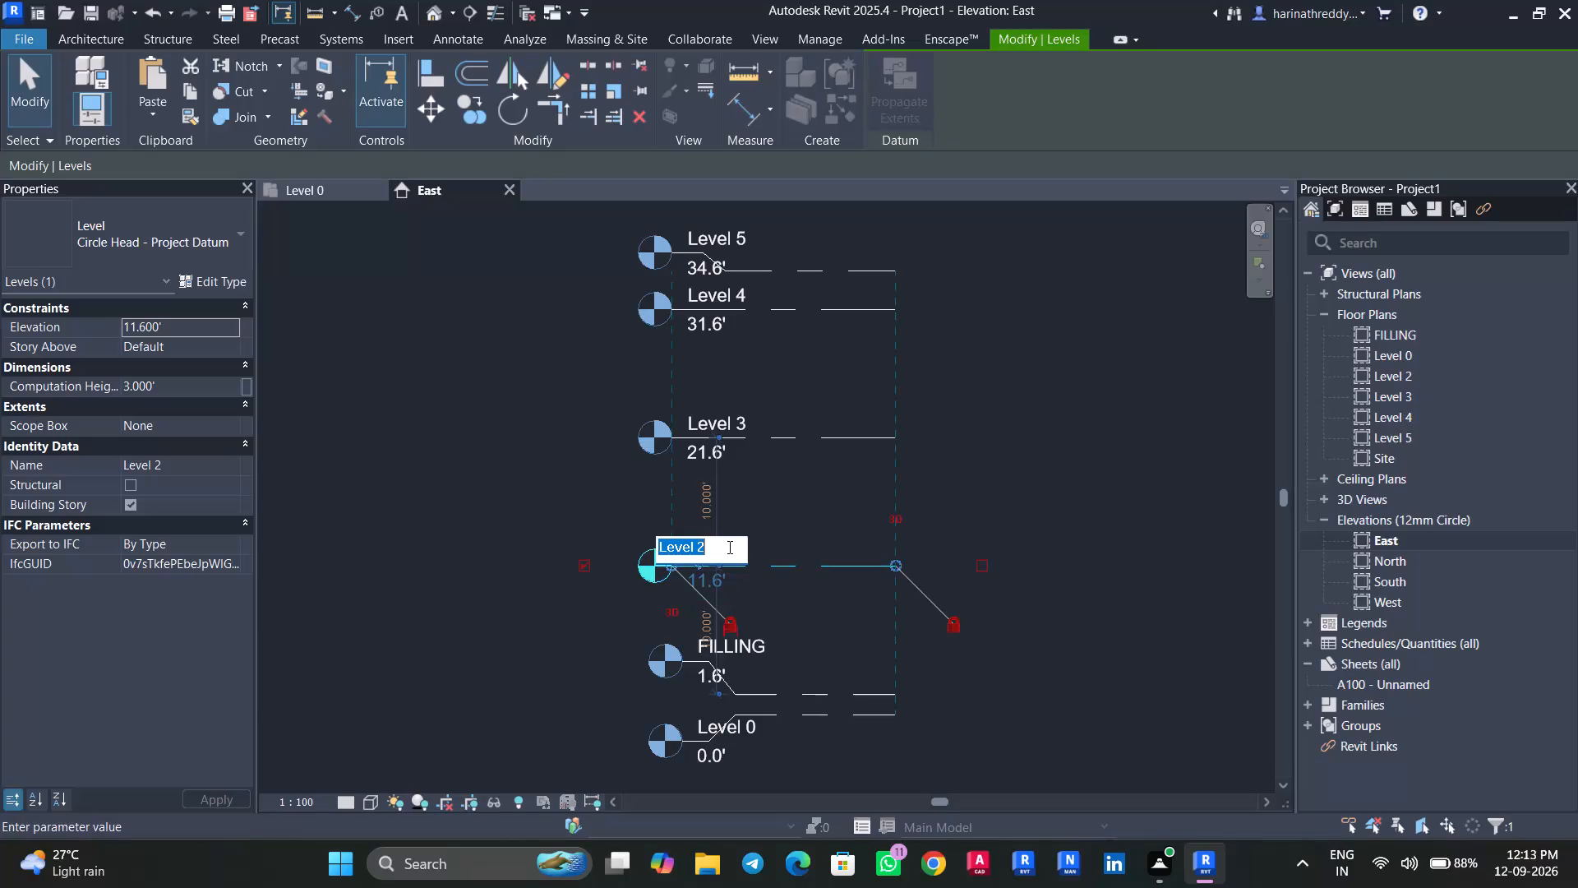
{"action": "key", "text": "g"}
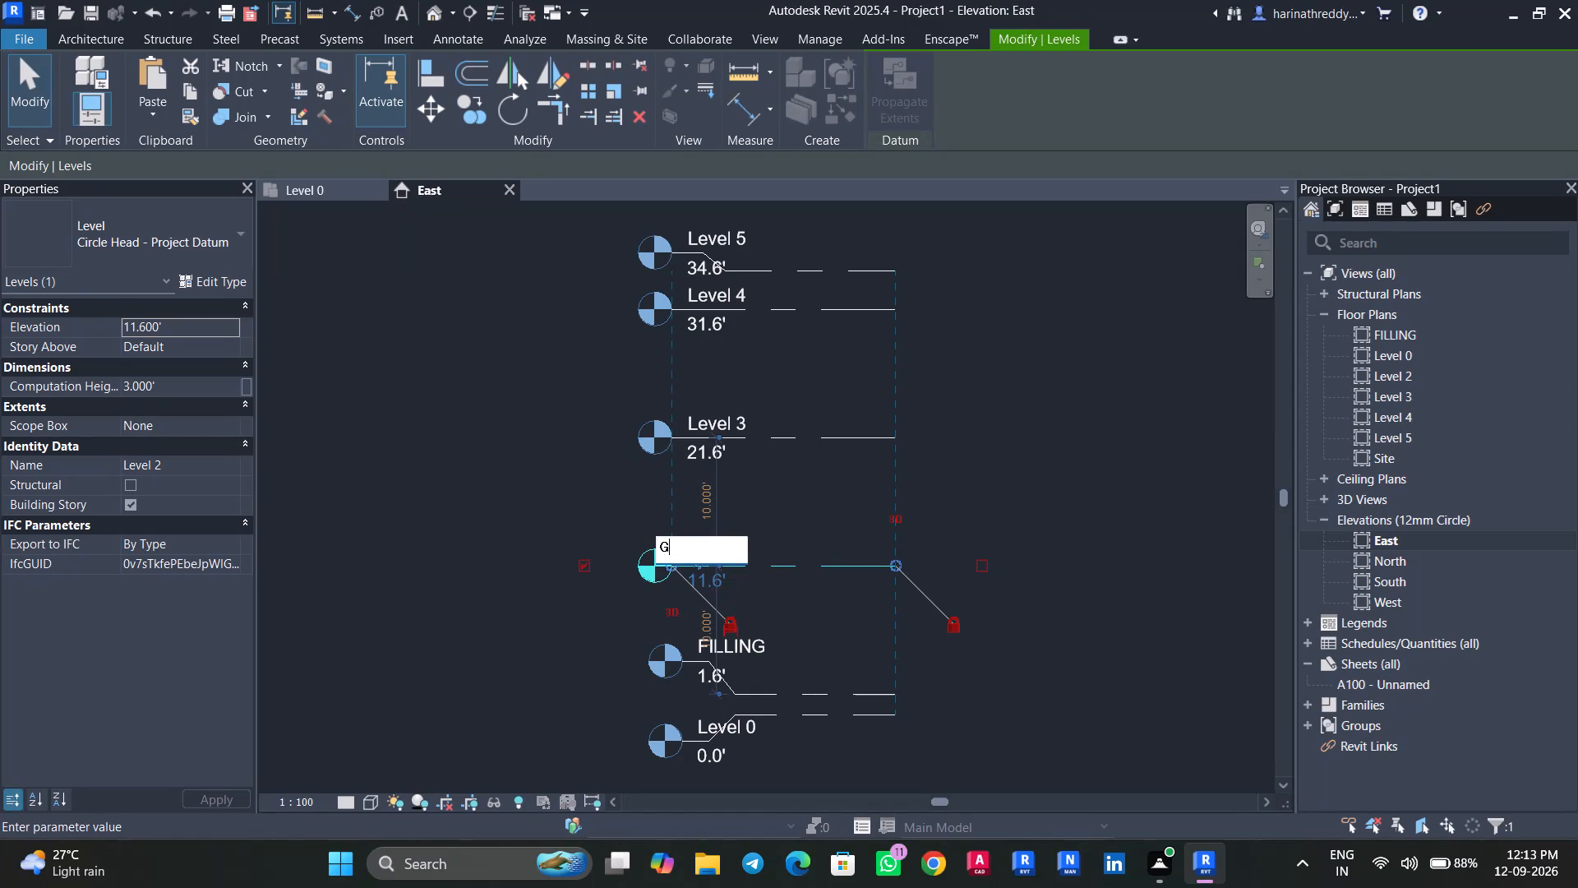
{"action": "key", "text": "BackSpace"}
{"action": "type", "text": "FIRST"}
{"action": "key", "text": "BackSpace"}
{"action": "key", "text": "BackSpace"}
{"action": "key", "text": "BackSpace"}
{"action": "key", "text": "BackSpace"}
{"action": "key", "text": "f"}
{"action": "key", "text": "l"}
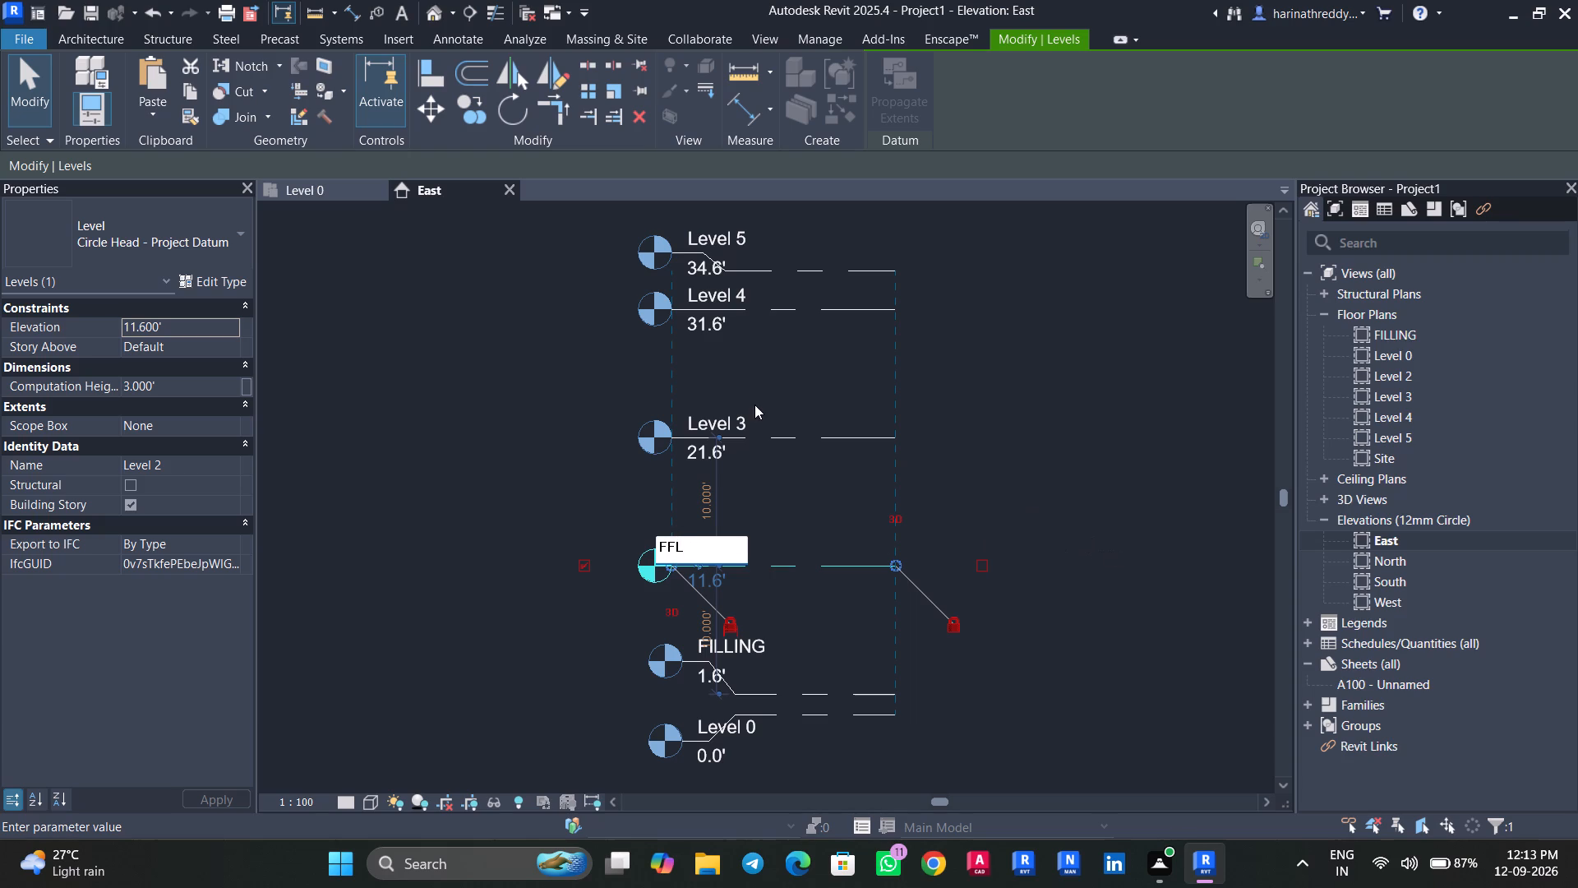
{"action": "left_click", "coordinate": [742, 416]}
{"action": "left_click", "coordinate": [740, 418]}
{"action": "key", "text": "Return"}
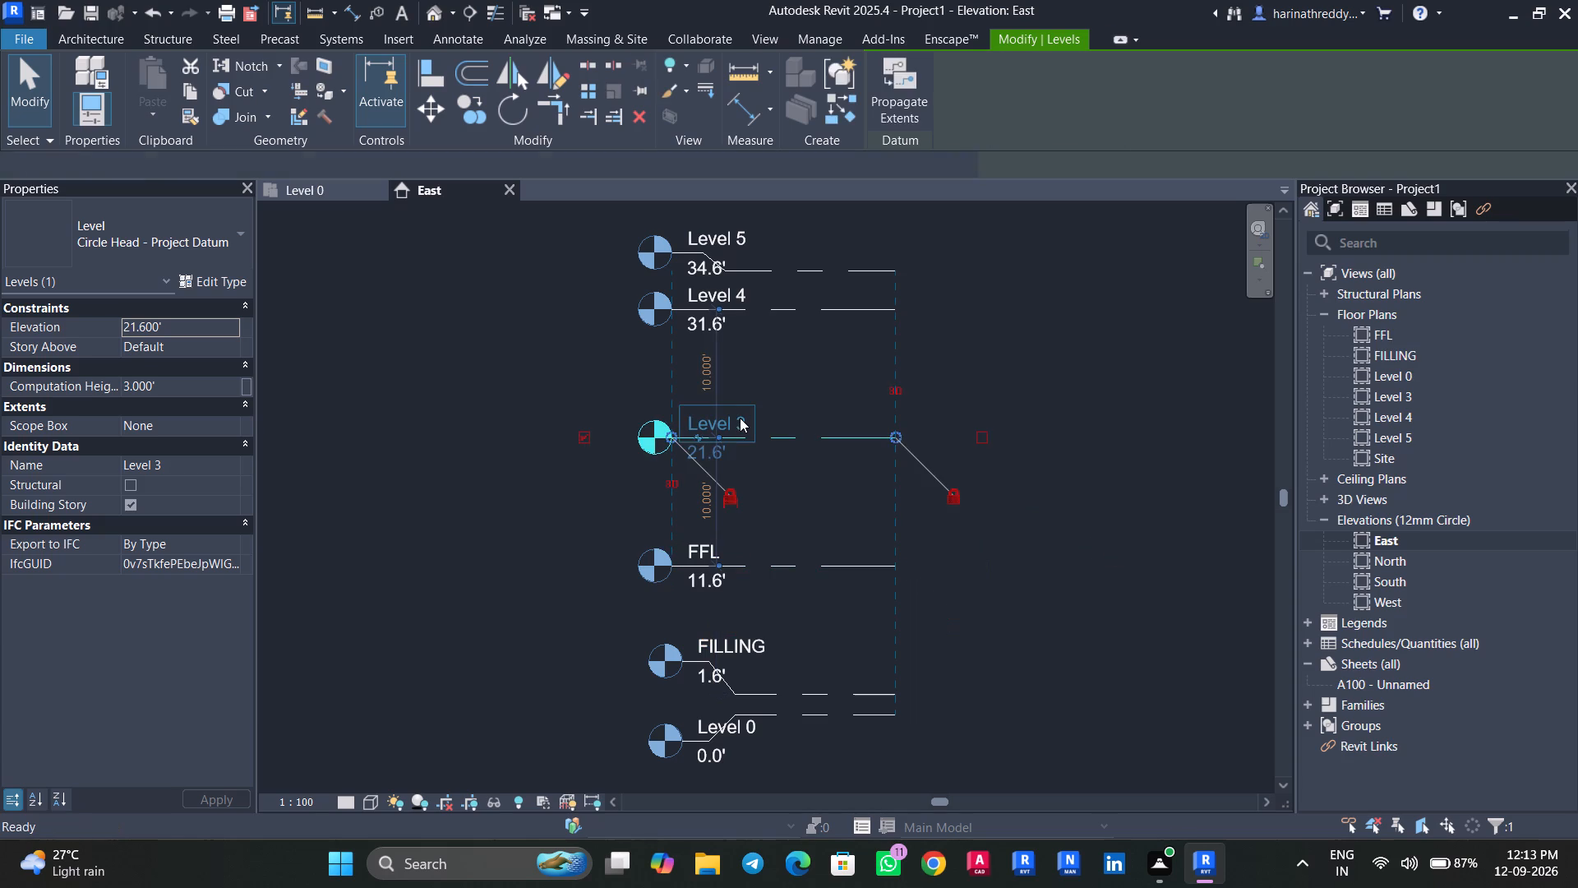
Rename Level 3 as SFL in the East elevation, together with its plan view.
{"action": "double_click", "coordinate": [731, 425]}
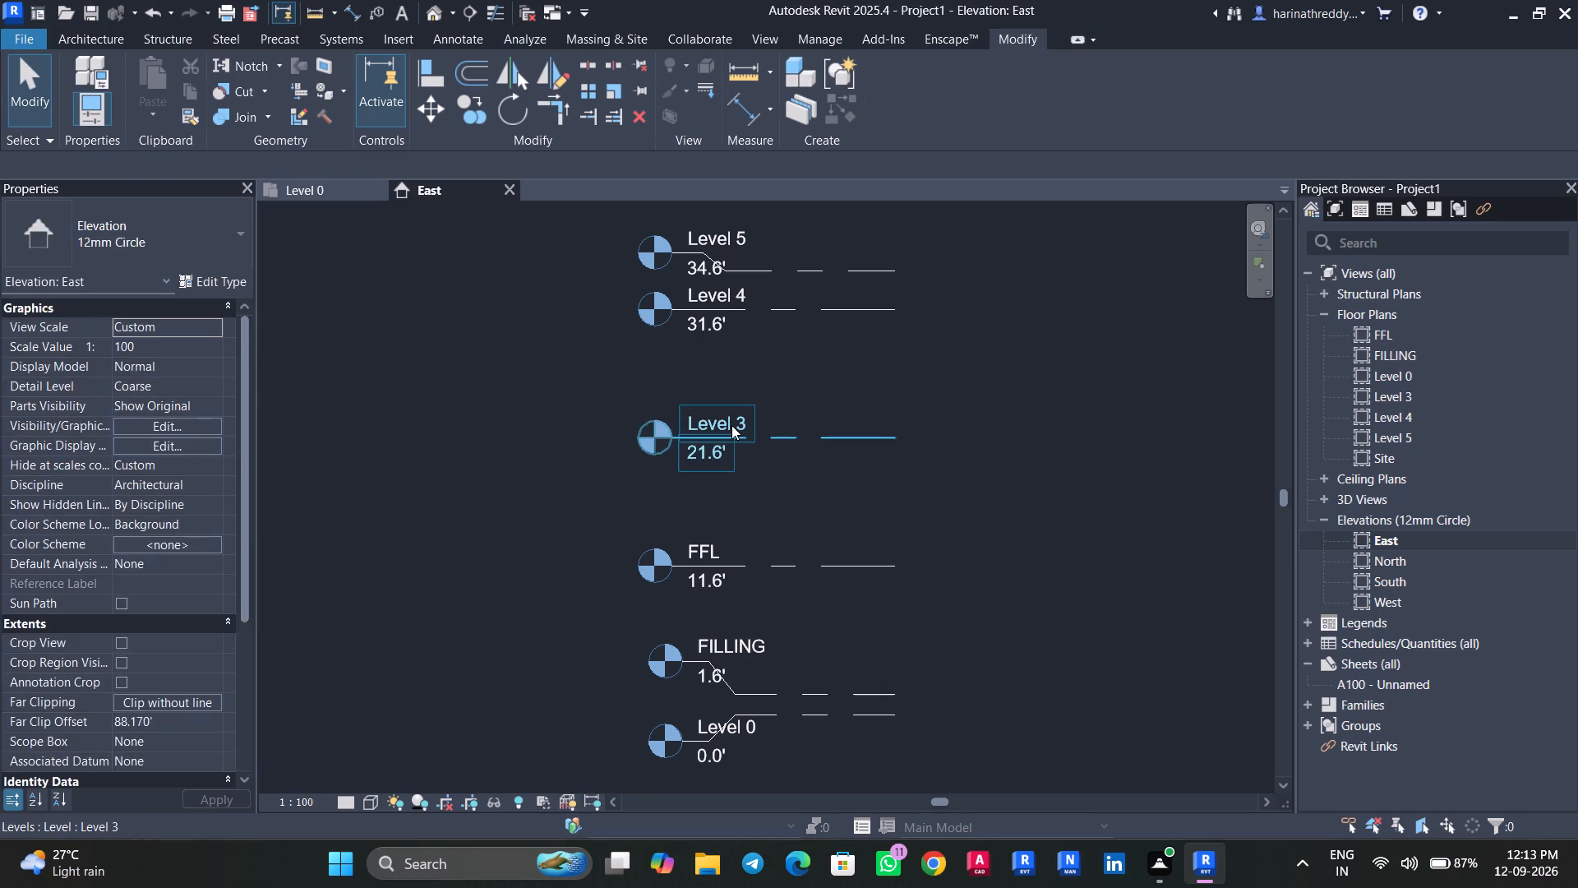
{"action": "left_click", "coordinate": [731, 425]}
{"action": "triple_click", "coordinate": [735, 416]}
{"action": "left_click_drag", "start_coordinate": [735, 416], "coordinate": [701, 424]}
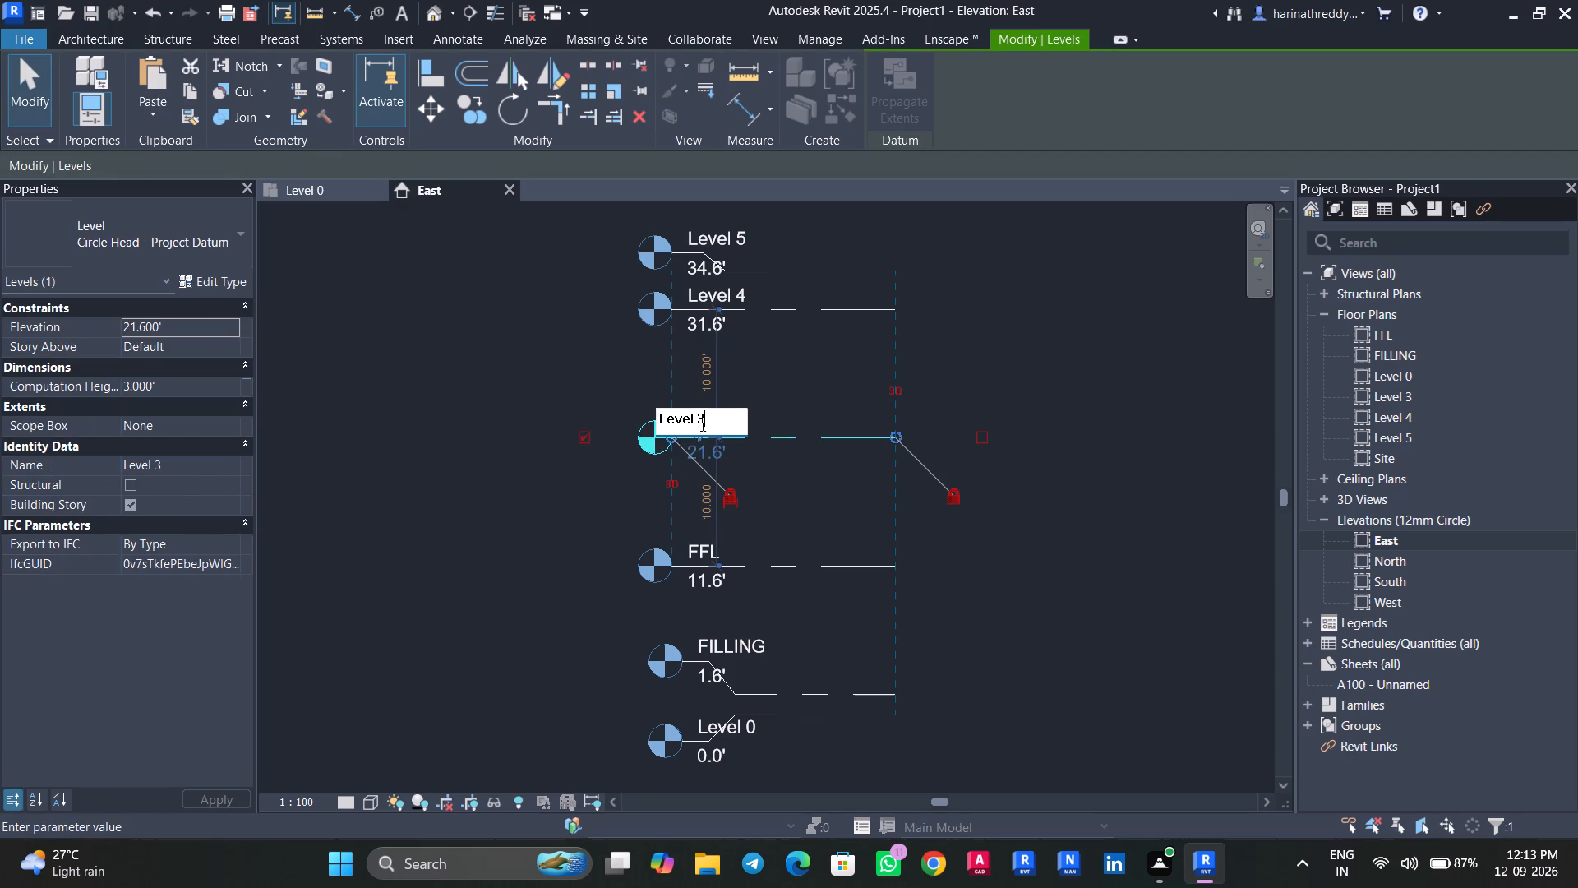
{"action": "left_click_drag", "start_coordinate": [701, 424], "coordinate": [637, 423]}
{"action": "type", "text": "SFL"}
{"action": "key", "text": "Return"}
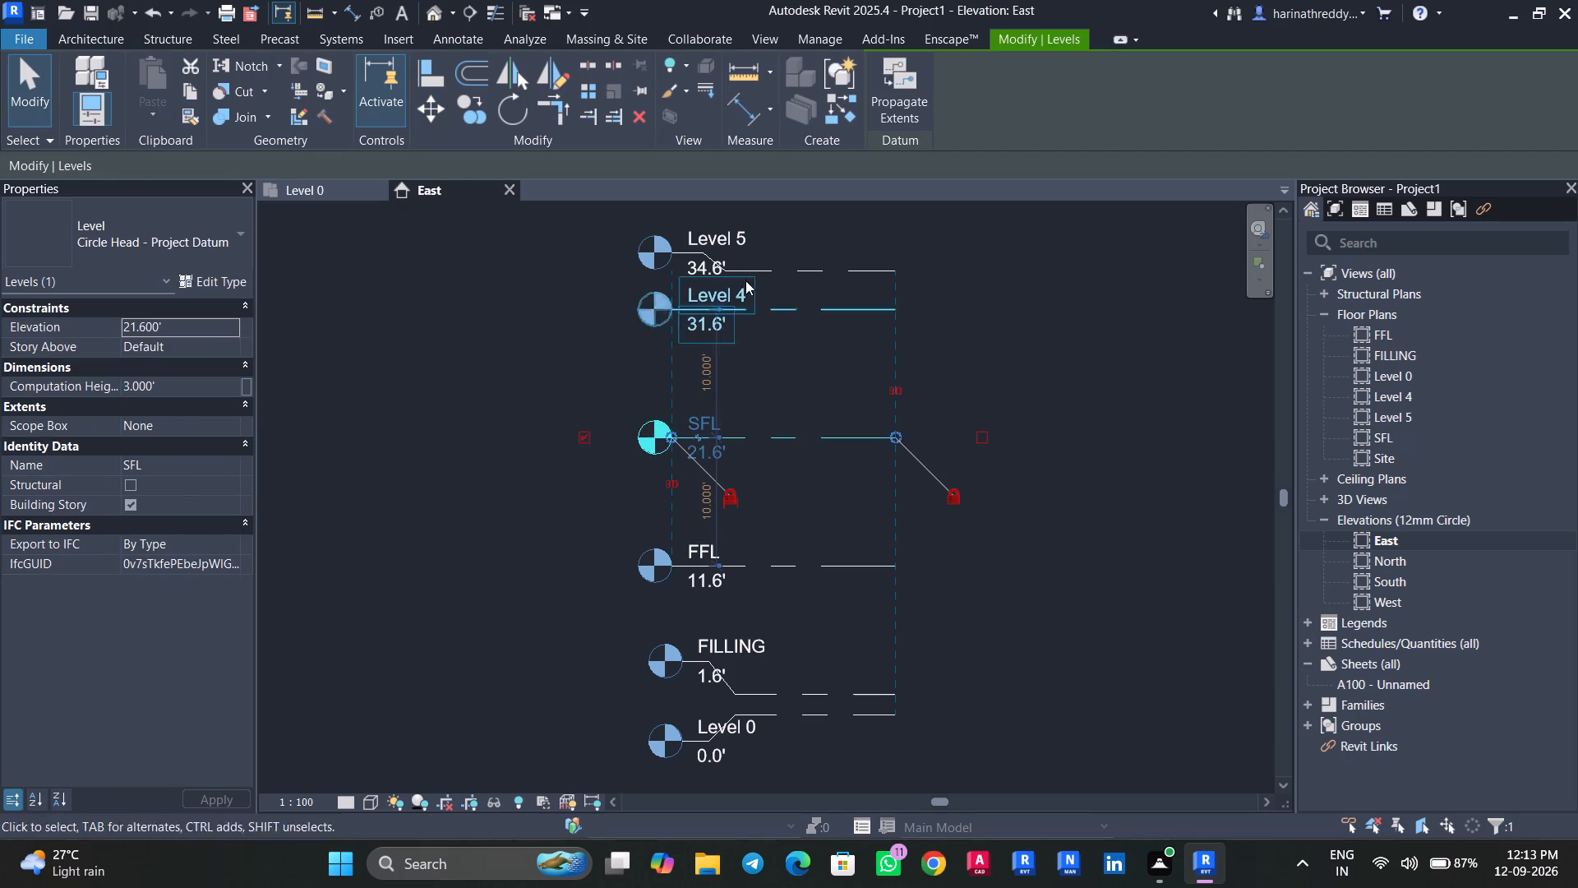
Compare the slab, flooring and filling lines of Section-AA in the Level 0 plan with the level names in the East elevation.
{"action": "scroll", "coordinate": [735, 285], "scroll_direction": "up", "scroll_amount": 5}
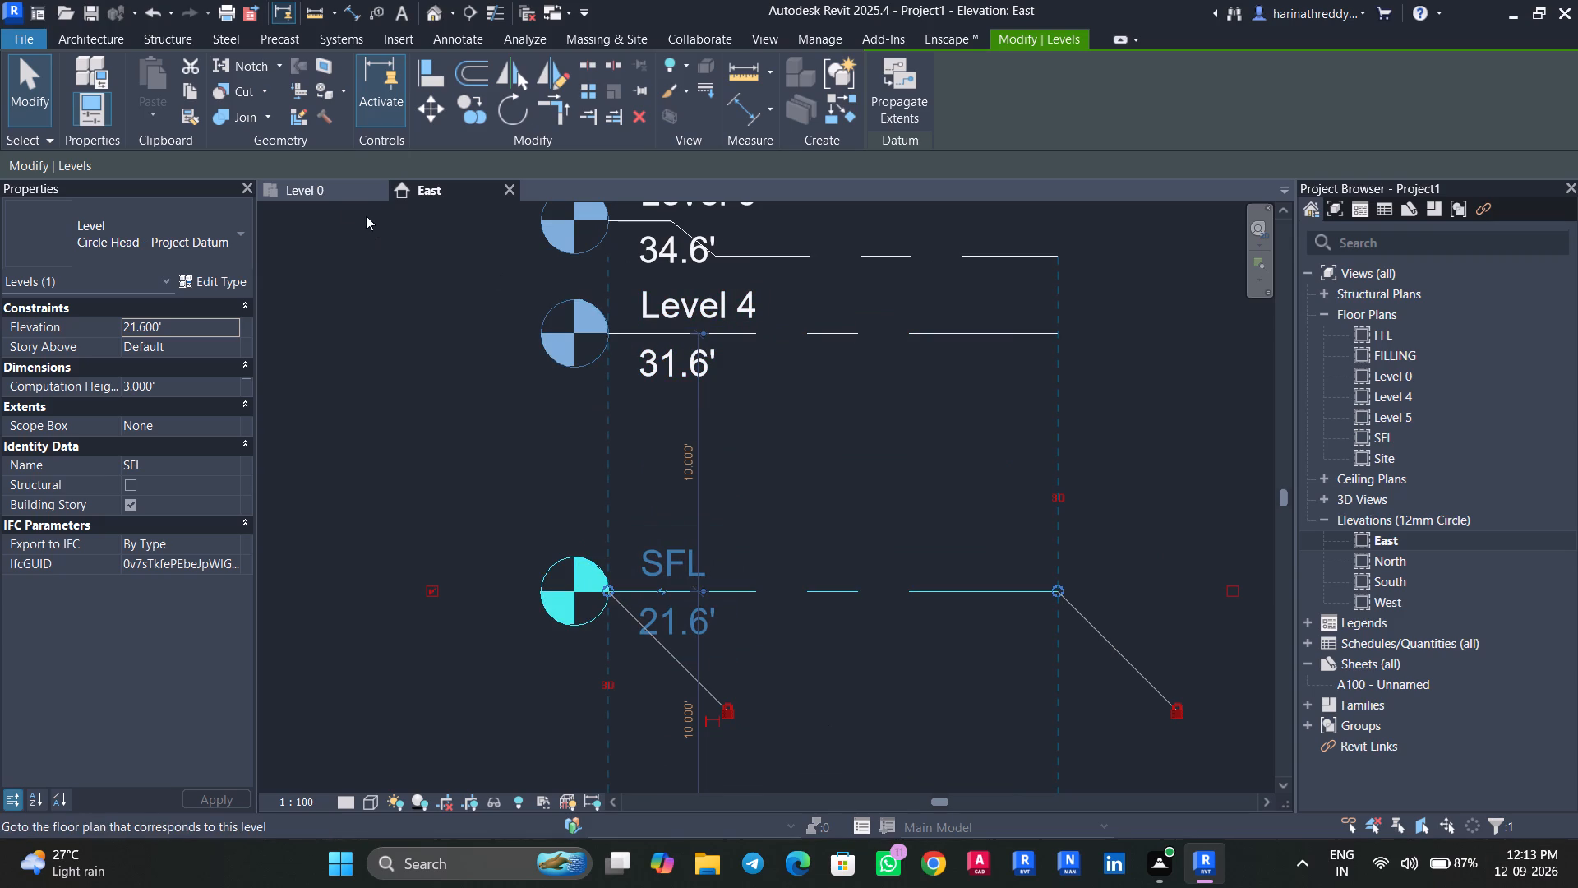
{"action": "left_click", "coordinate": [333, 197]}
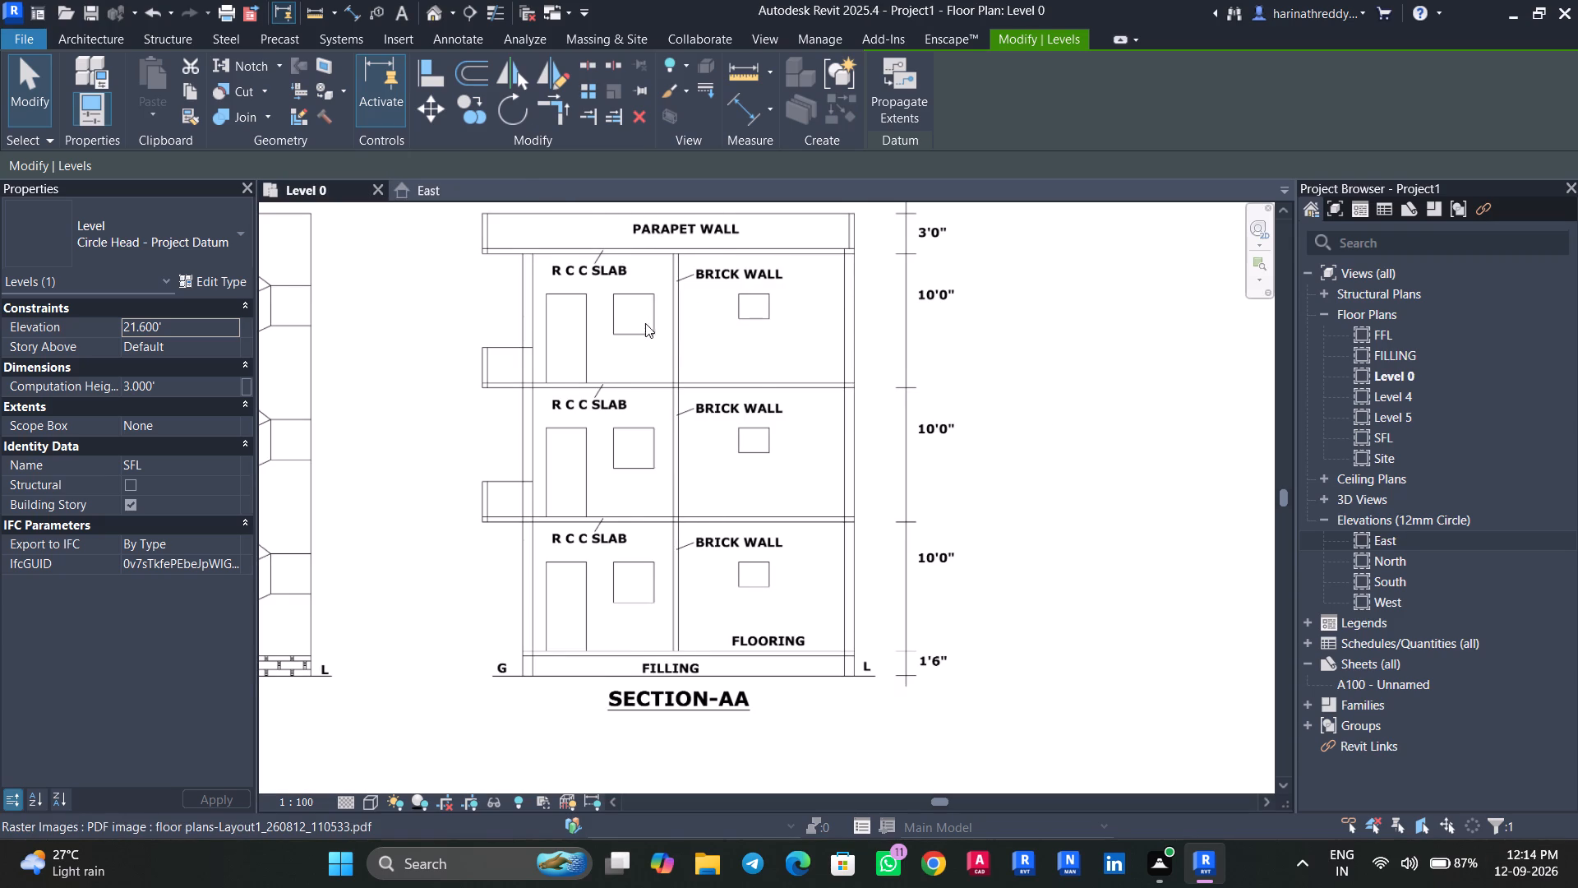
{"action": "middle_click_drag", "start_coordinate": [648, 327], "coordinate": [652, 342]}
{"action": "left_click", "coordinate": [445, 187]}
{"action": "scroll", "coordinate": [679, 411], "scroll_direction": "down", "scroll_amount": 2}
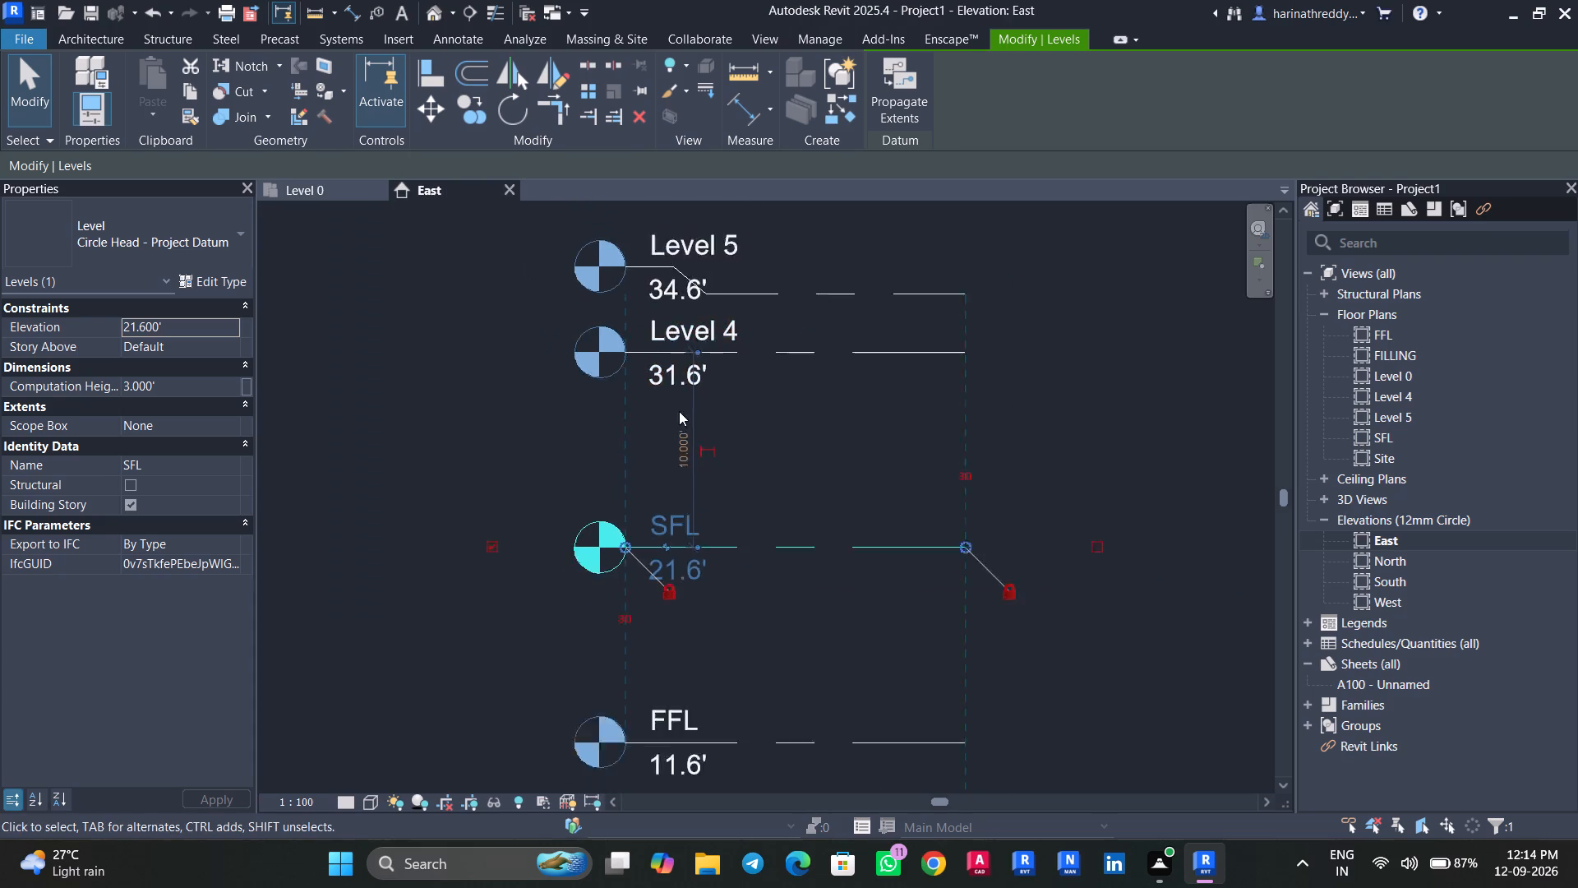
{"action": "scroll", "coordinate": [679, 411], "scroll_direction": "down", "scroll_amount": 1}
{"action": "middle_click_drag", "start_coordinate": [739, 431], "coordinate": [738, 463]}
{"action": "left_click", "coordinate": [704, 372]}
{"action": "left_click", "coordinate": [704, 372]}
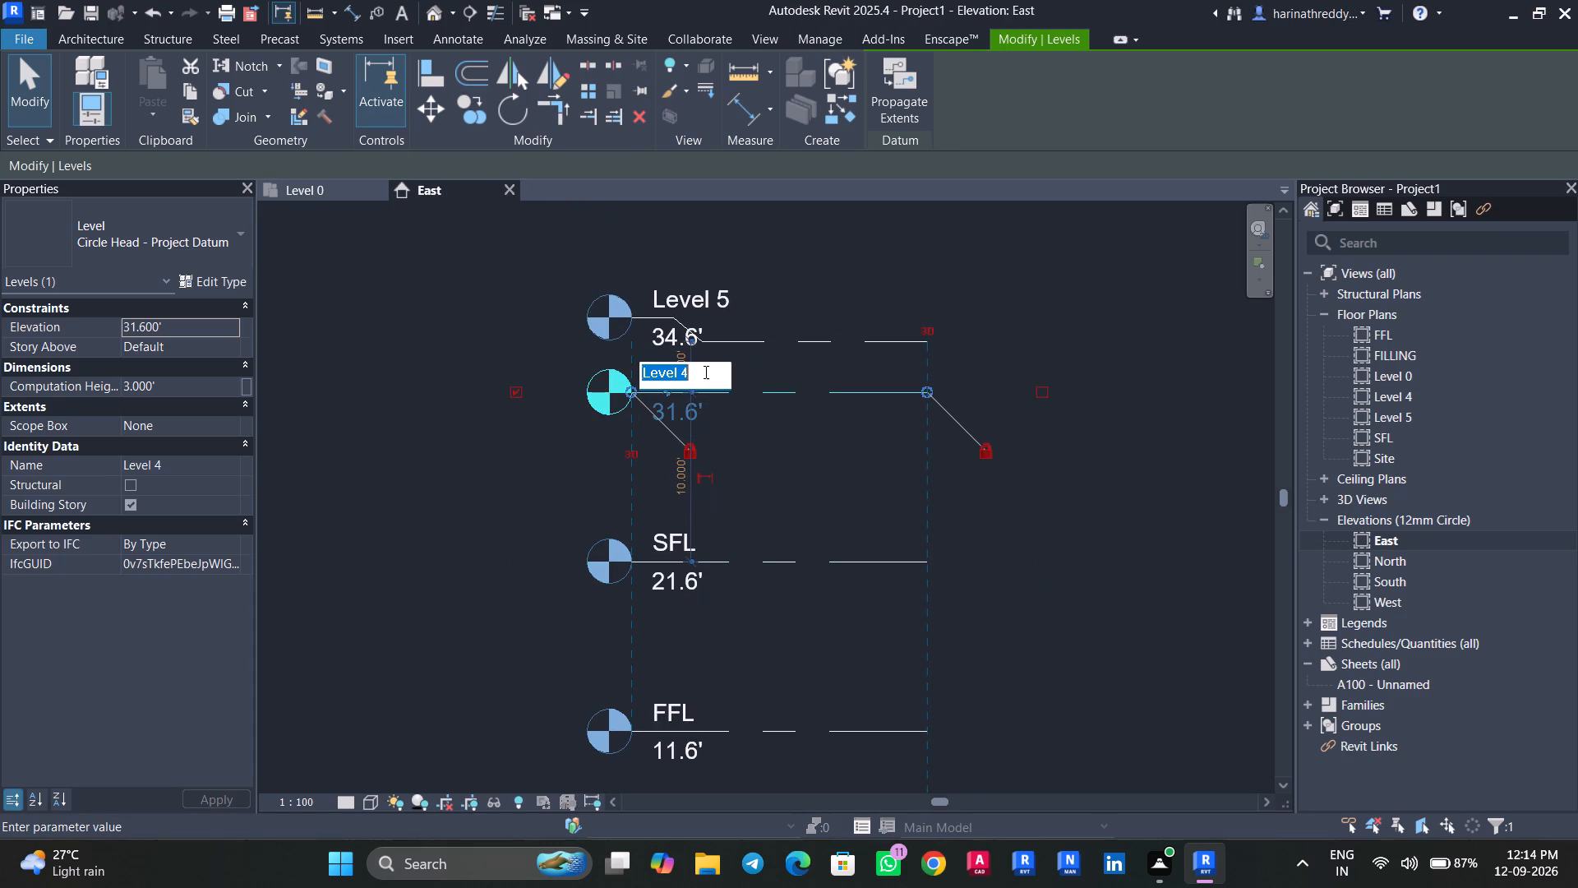
{"action": "scroll", "coordinate": [704, 372], "scroll_direction": "down", "scroll_amount": 1}
{"action": "scroll", "coordinate": [704, 372], "scroll_direction": "up", "scroll_amount": 1}
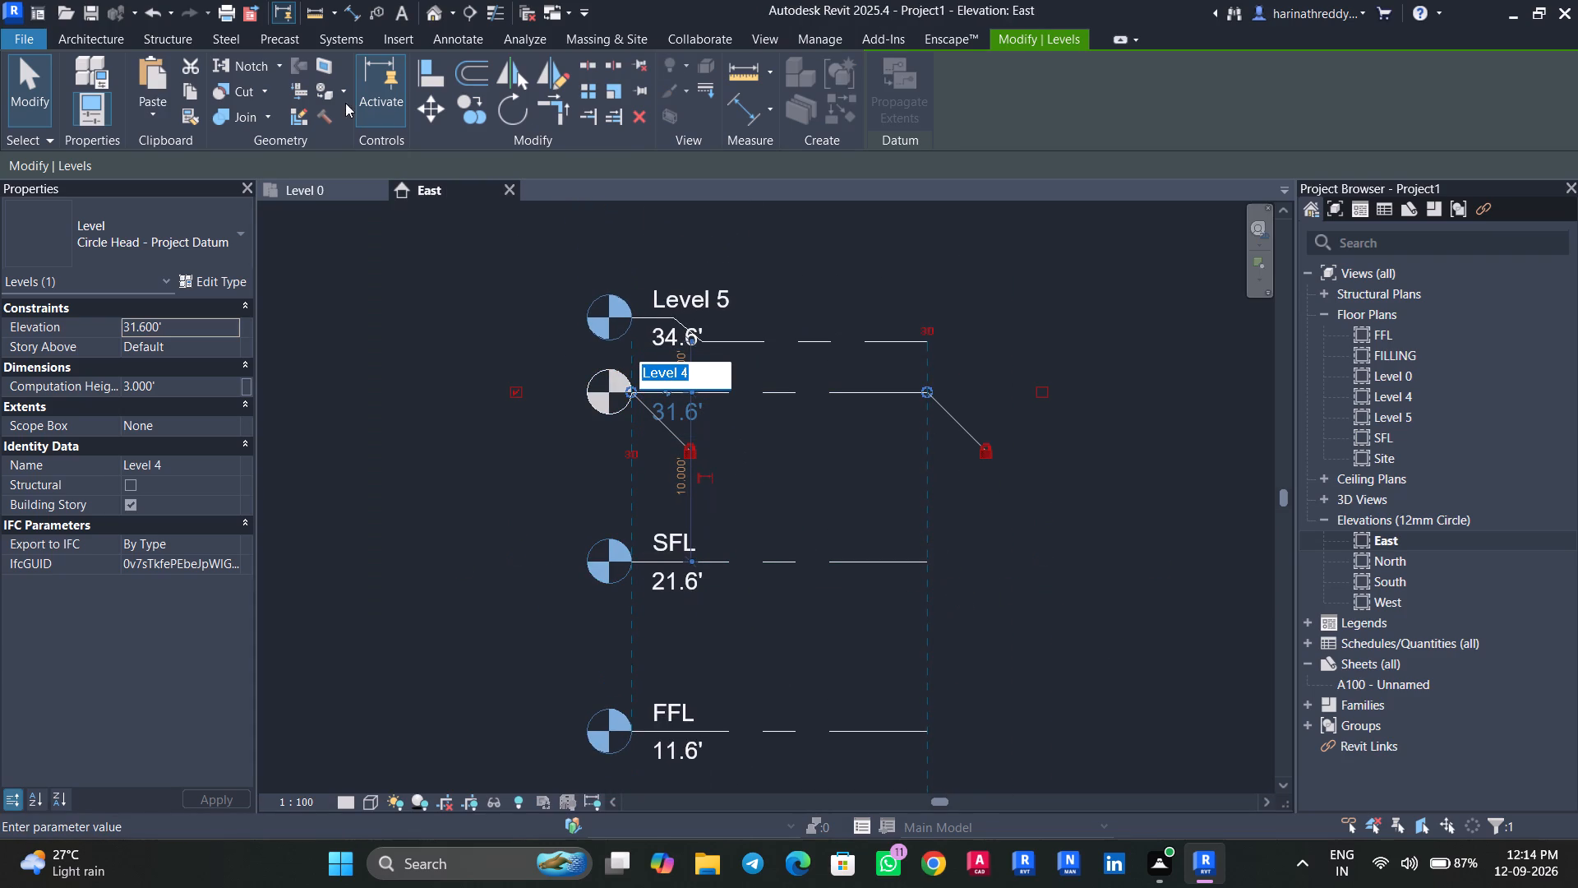
{"action": "left_click", "coordinate": [293, 184]}
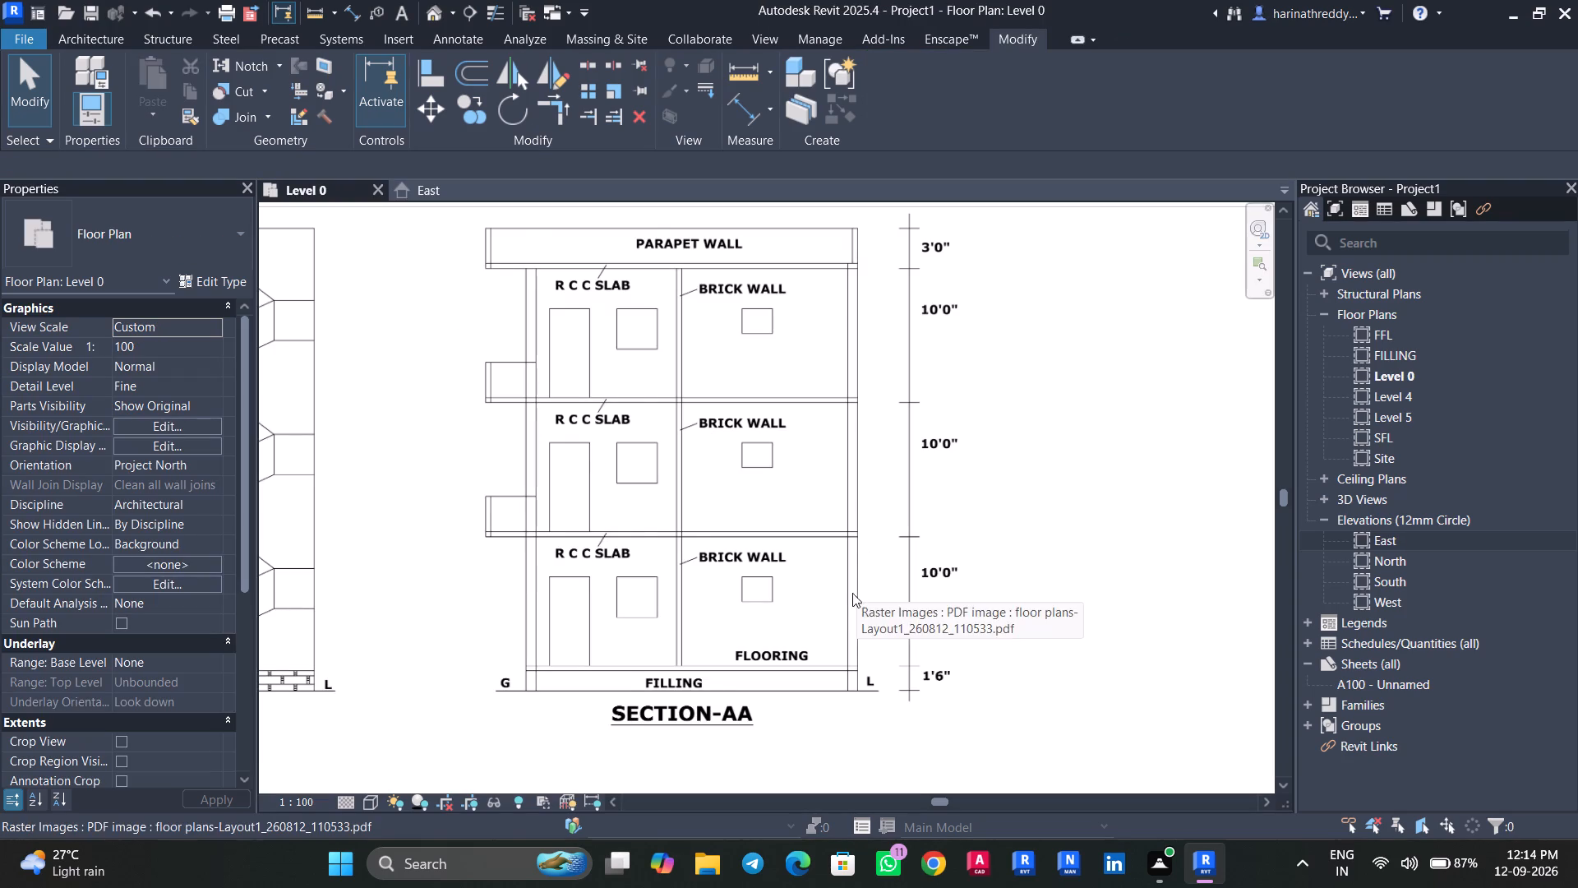
{"action": "scroll", "coordinate": [854, 602], "scroll_direction": "up", "scroll_amount": 1}
{"action": "middle_click_drag", "start_coordinate": [854, 602], "coordinate": [897, 685]}
{"action": "scroll", "coordinate": [897, 685], "scroll_direction": "down", "scroll_amount": 2}
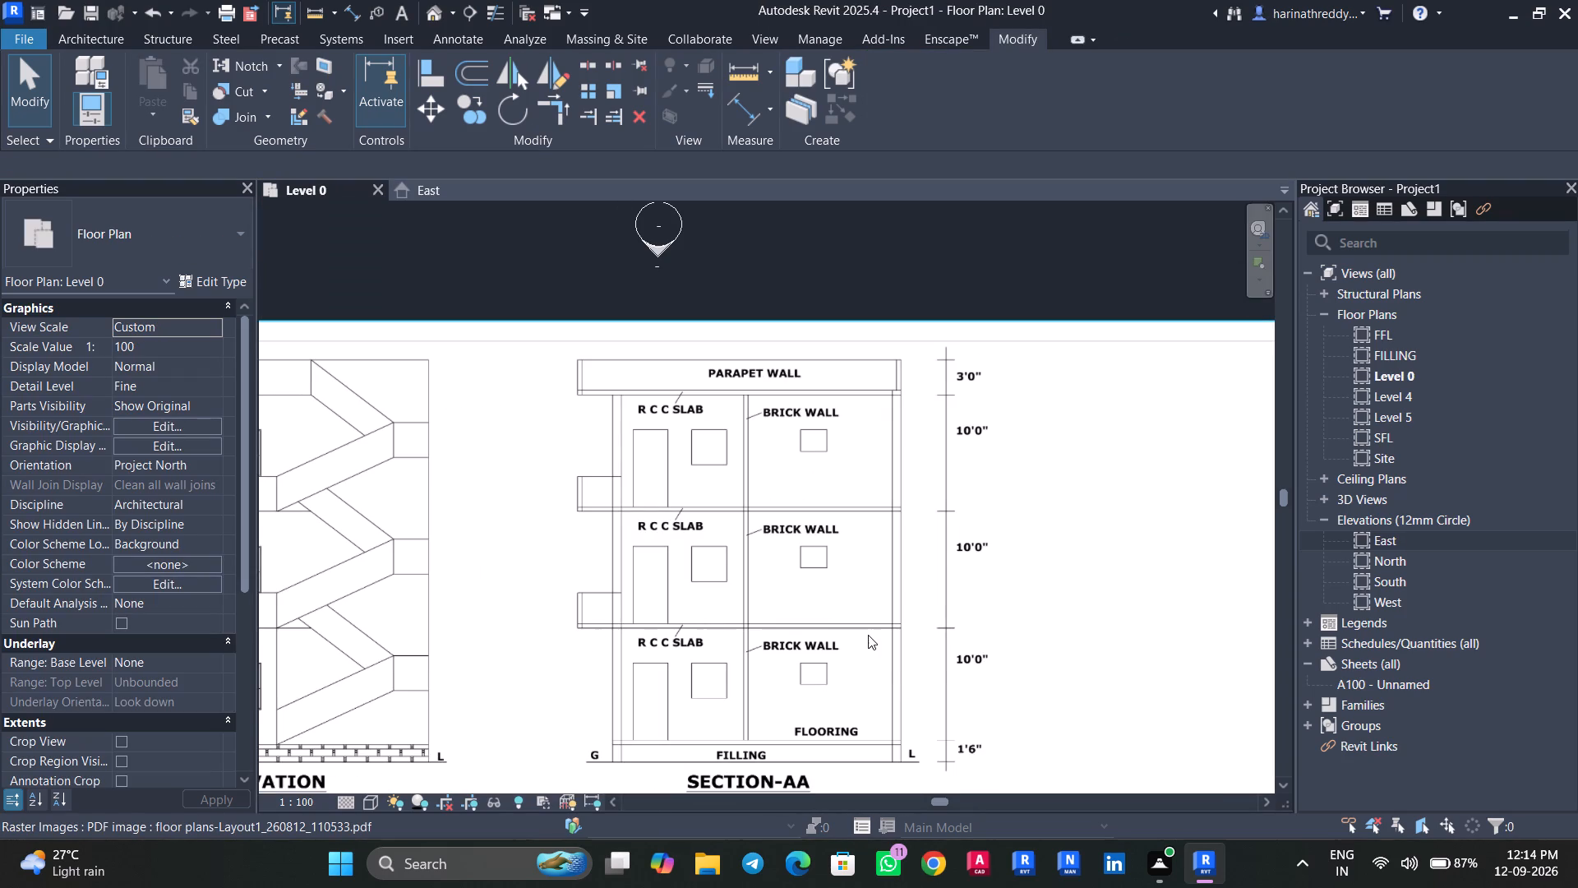
{"action": "middle_click_drag", "start_coordinate": [939, 732], "coordinate": [1027, 650]}
{"action": "scroll", "coordinate": [995, 666], "scroll_direction": "up", "scroll_amount": 8}
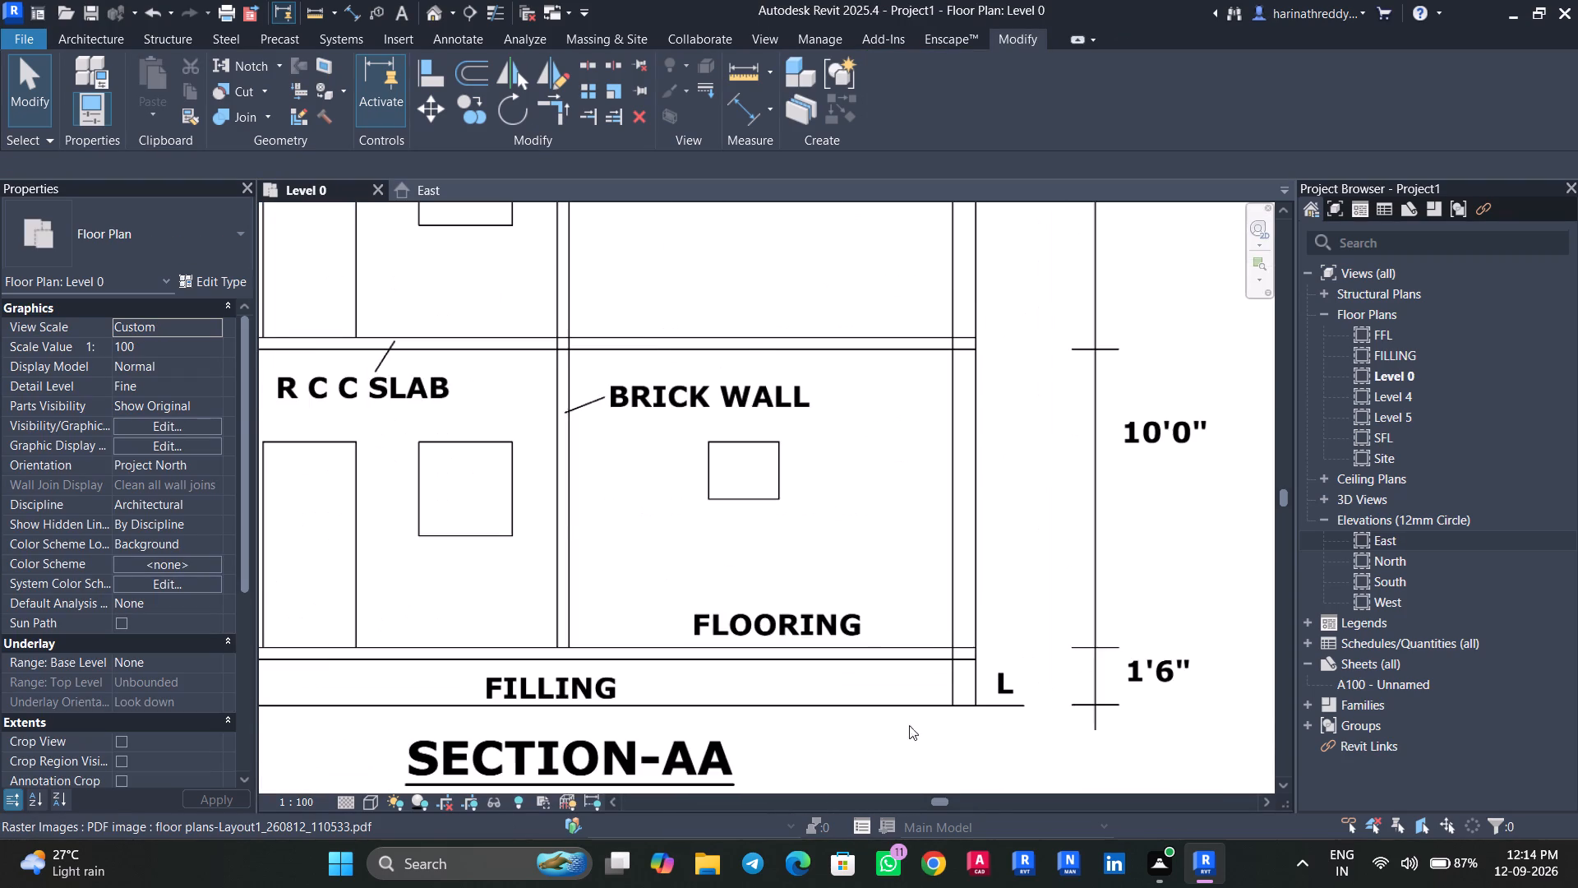
{"action": "scroll", "coordinate": [604, 701], "scroll_direction": "down", "scroll_amount": 2}
{"action": "middle_click_drag", "start_coordinate": [844, 685], "coordinate": [925, 658]}
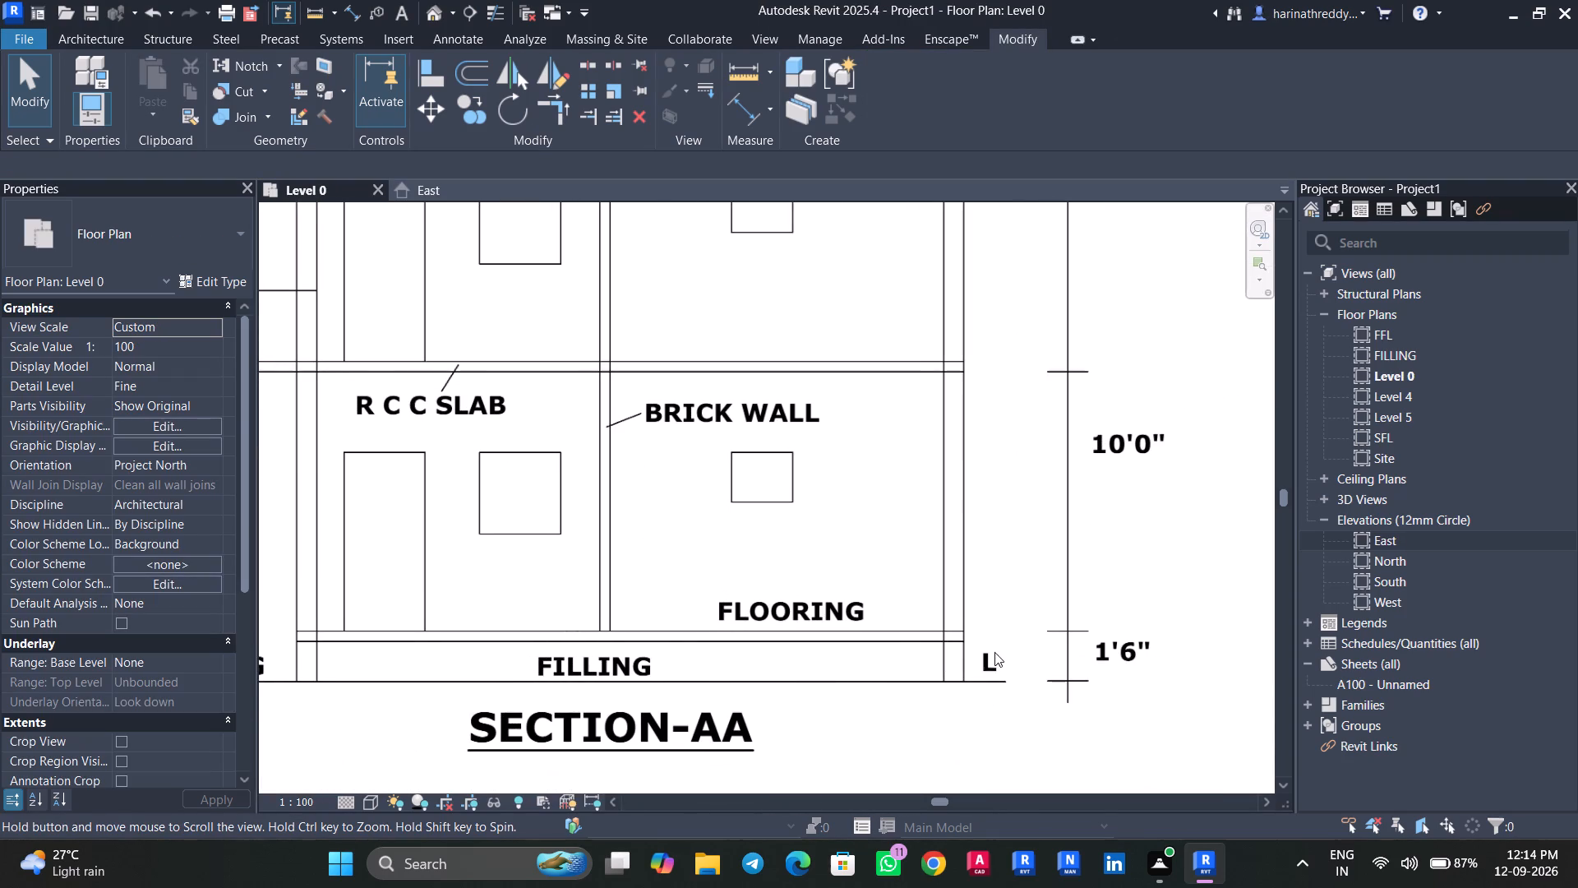
{"action": "scroll", "coordinate": [1013, 656], "scroll_direction": "down", "scroll_amount": 1}
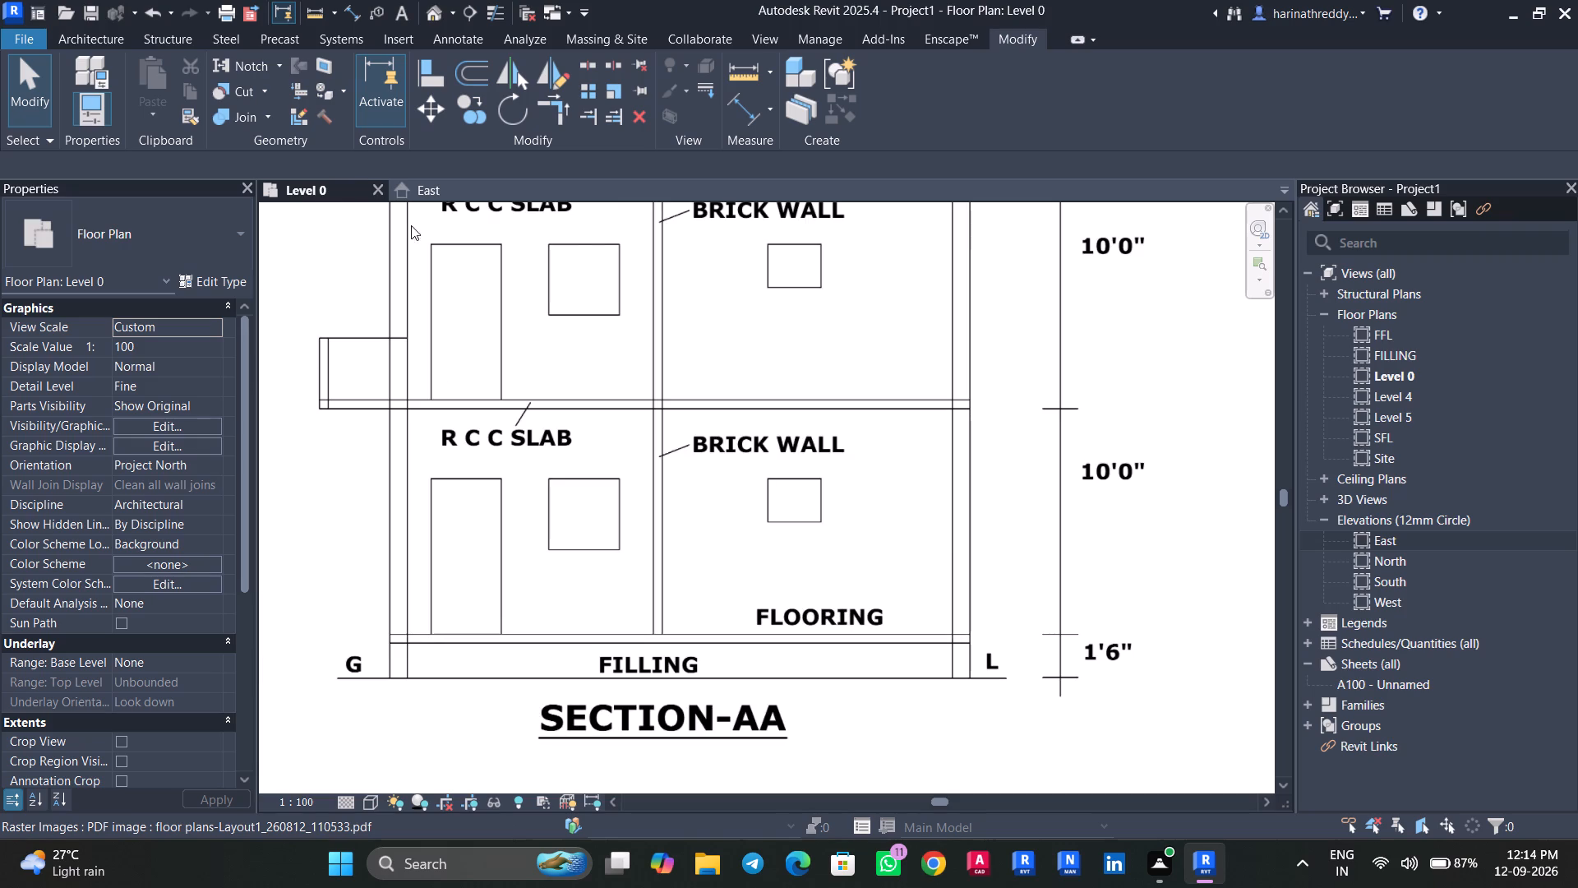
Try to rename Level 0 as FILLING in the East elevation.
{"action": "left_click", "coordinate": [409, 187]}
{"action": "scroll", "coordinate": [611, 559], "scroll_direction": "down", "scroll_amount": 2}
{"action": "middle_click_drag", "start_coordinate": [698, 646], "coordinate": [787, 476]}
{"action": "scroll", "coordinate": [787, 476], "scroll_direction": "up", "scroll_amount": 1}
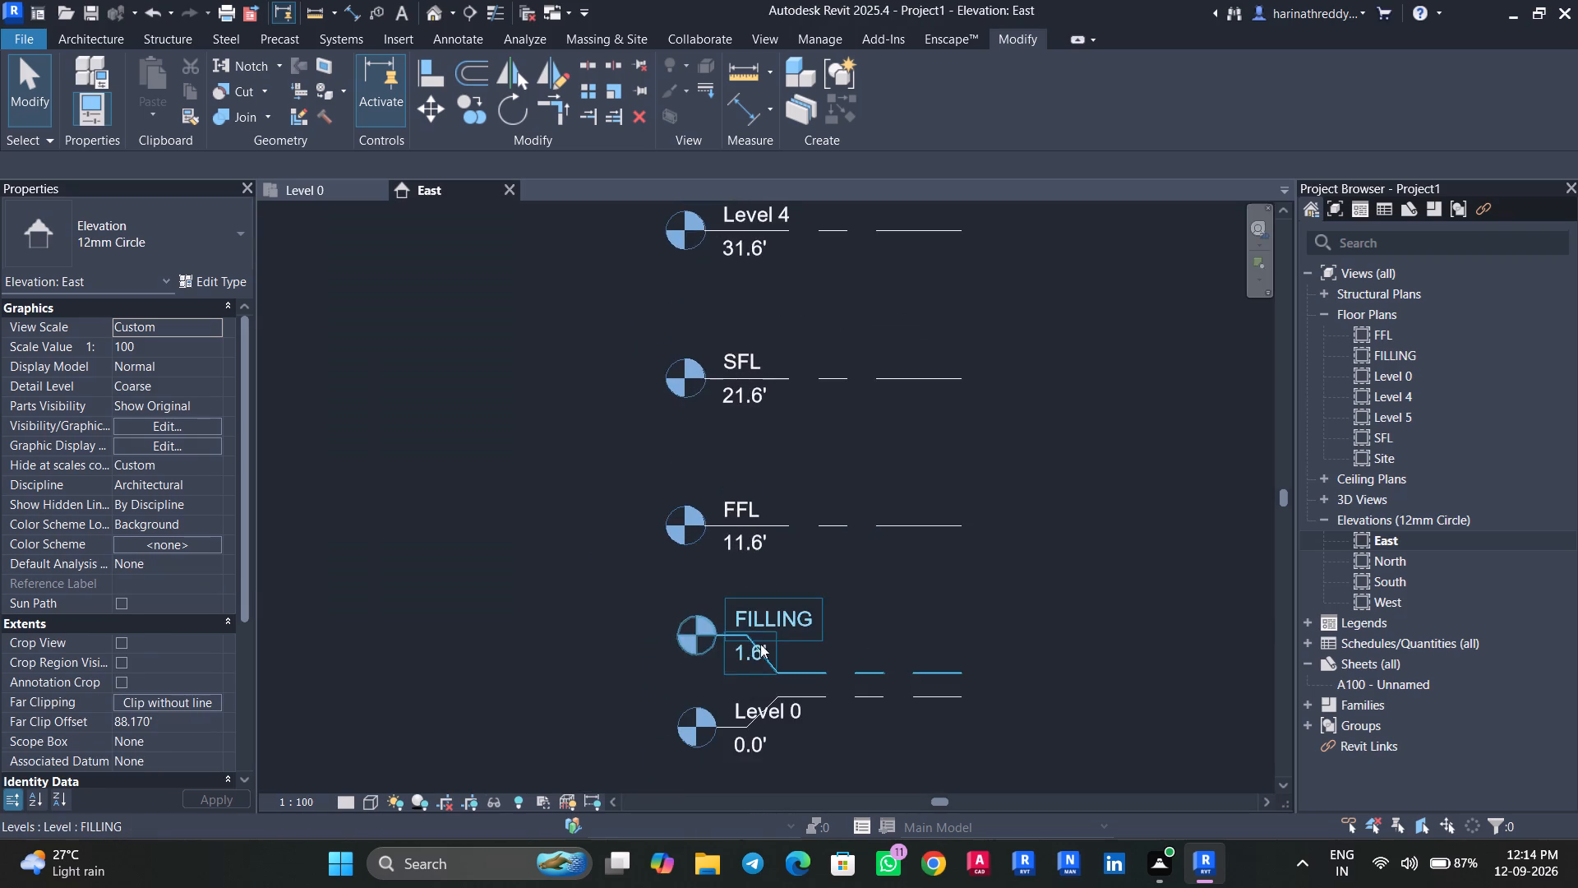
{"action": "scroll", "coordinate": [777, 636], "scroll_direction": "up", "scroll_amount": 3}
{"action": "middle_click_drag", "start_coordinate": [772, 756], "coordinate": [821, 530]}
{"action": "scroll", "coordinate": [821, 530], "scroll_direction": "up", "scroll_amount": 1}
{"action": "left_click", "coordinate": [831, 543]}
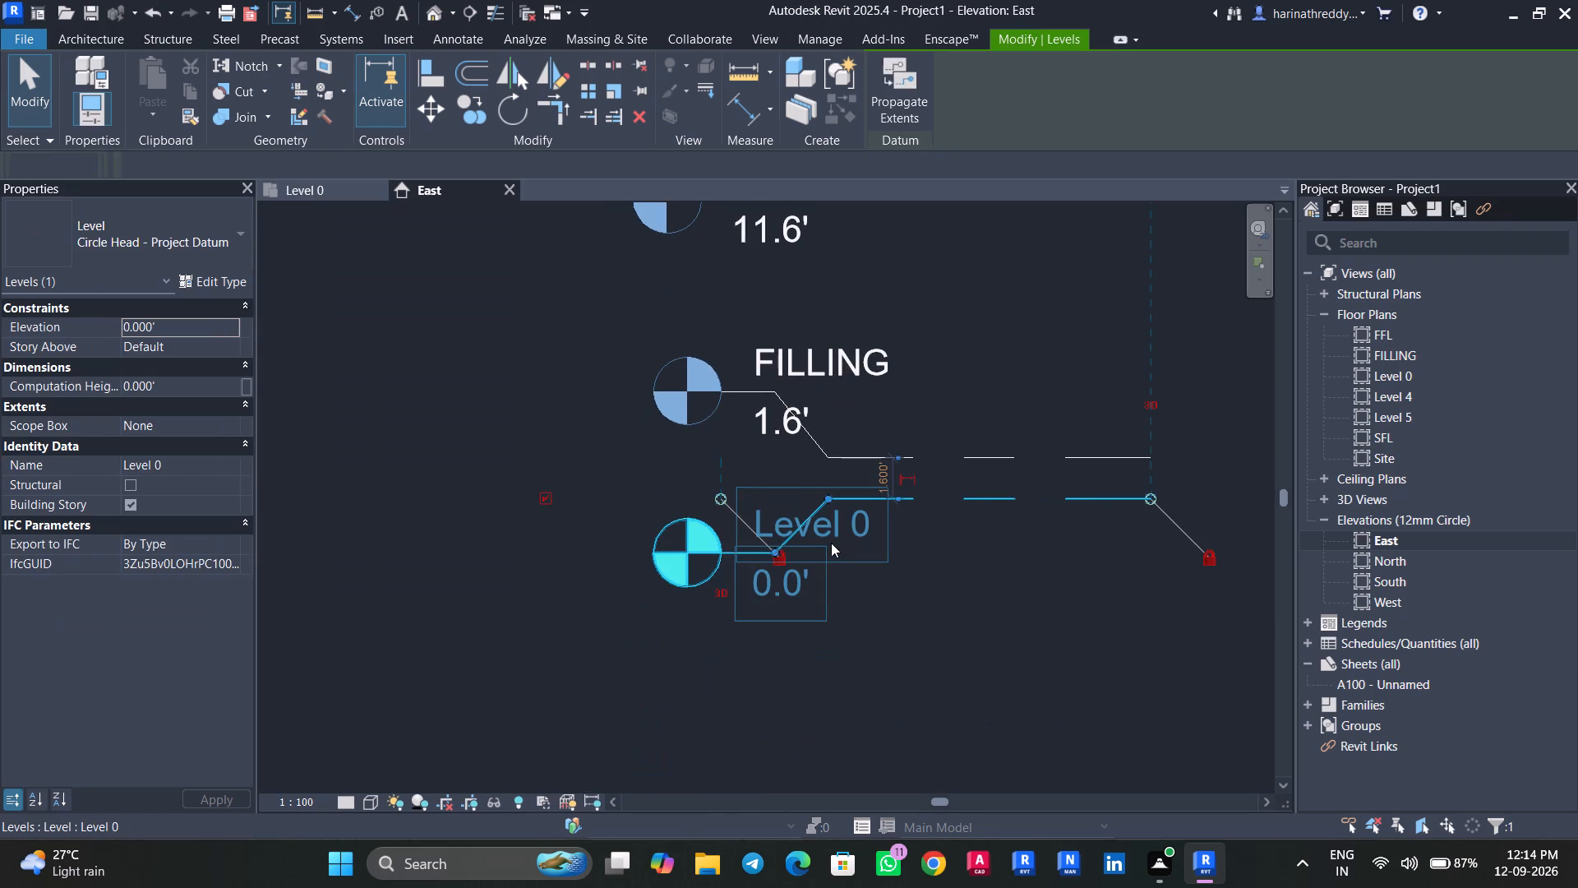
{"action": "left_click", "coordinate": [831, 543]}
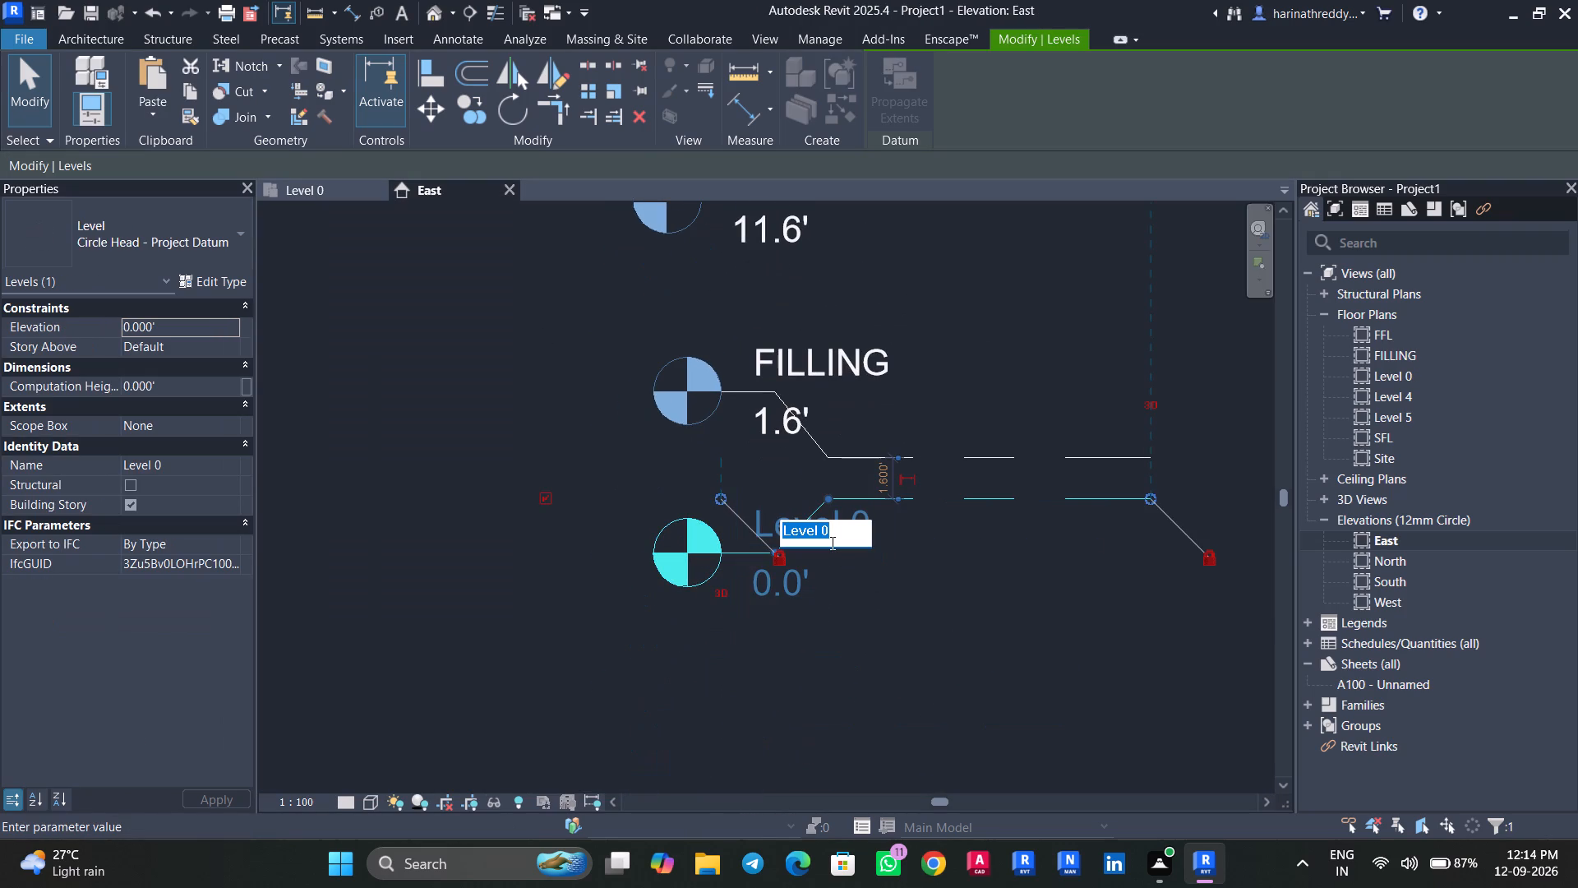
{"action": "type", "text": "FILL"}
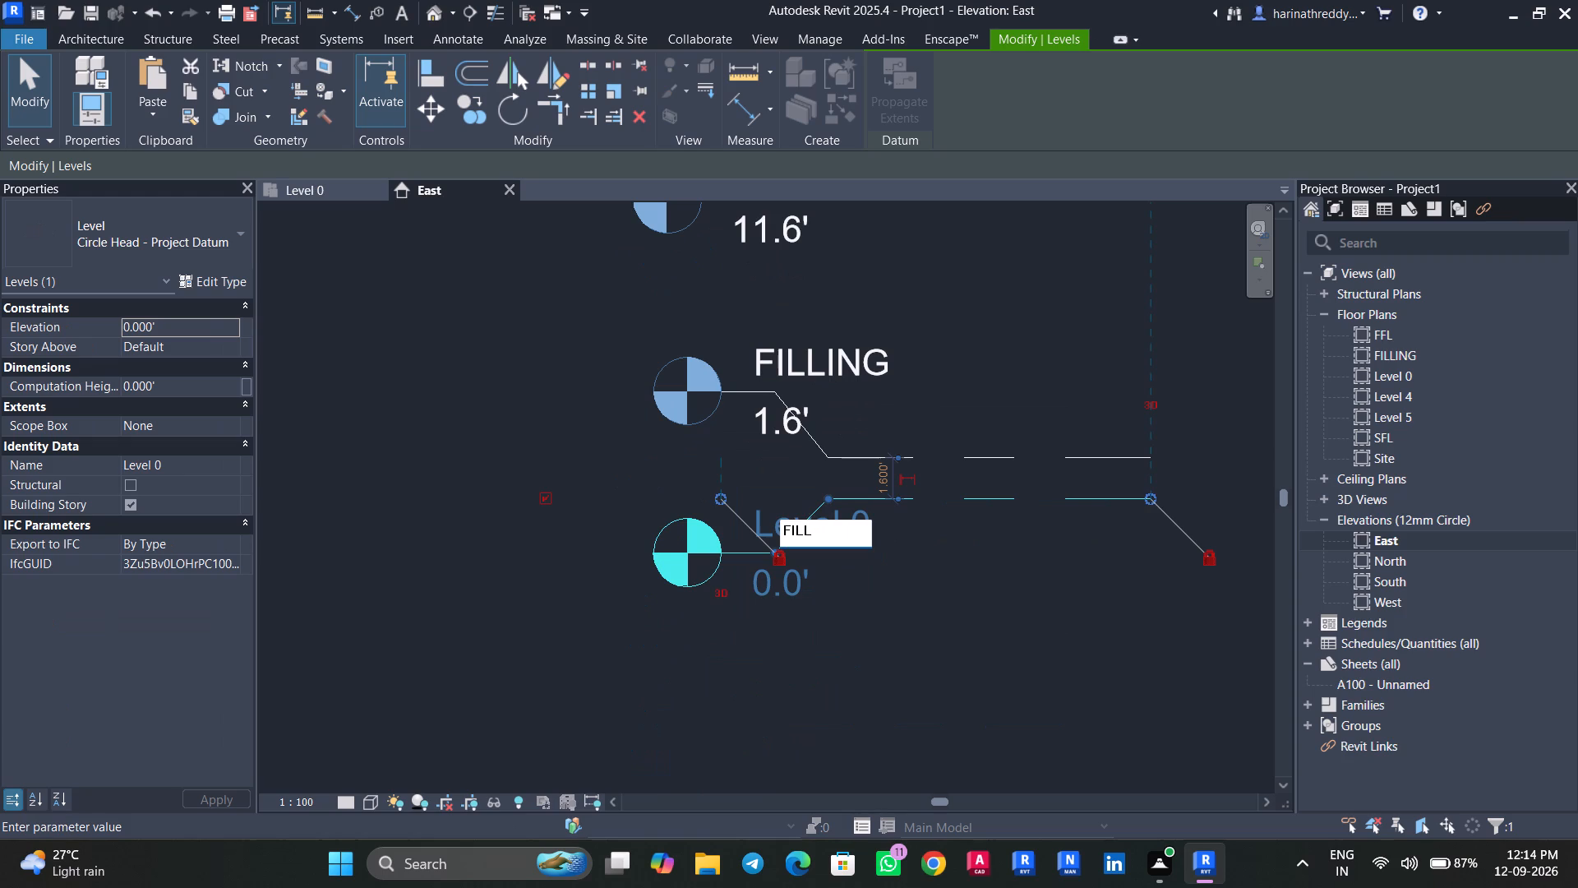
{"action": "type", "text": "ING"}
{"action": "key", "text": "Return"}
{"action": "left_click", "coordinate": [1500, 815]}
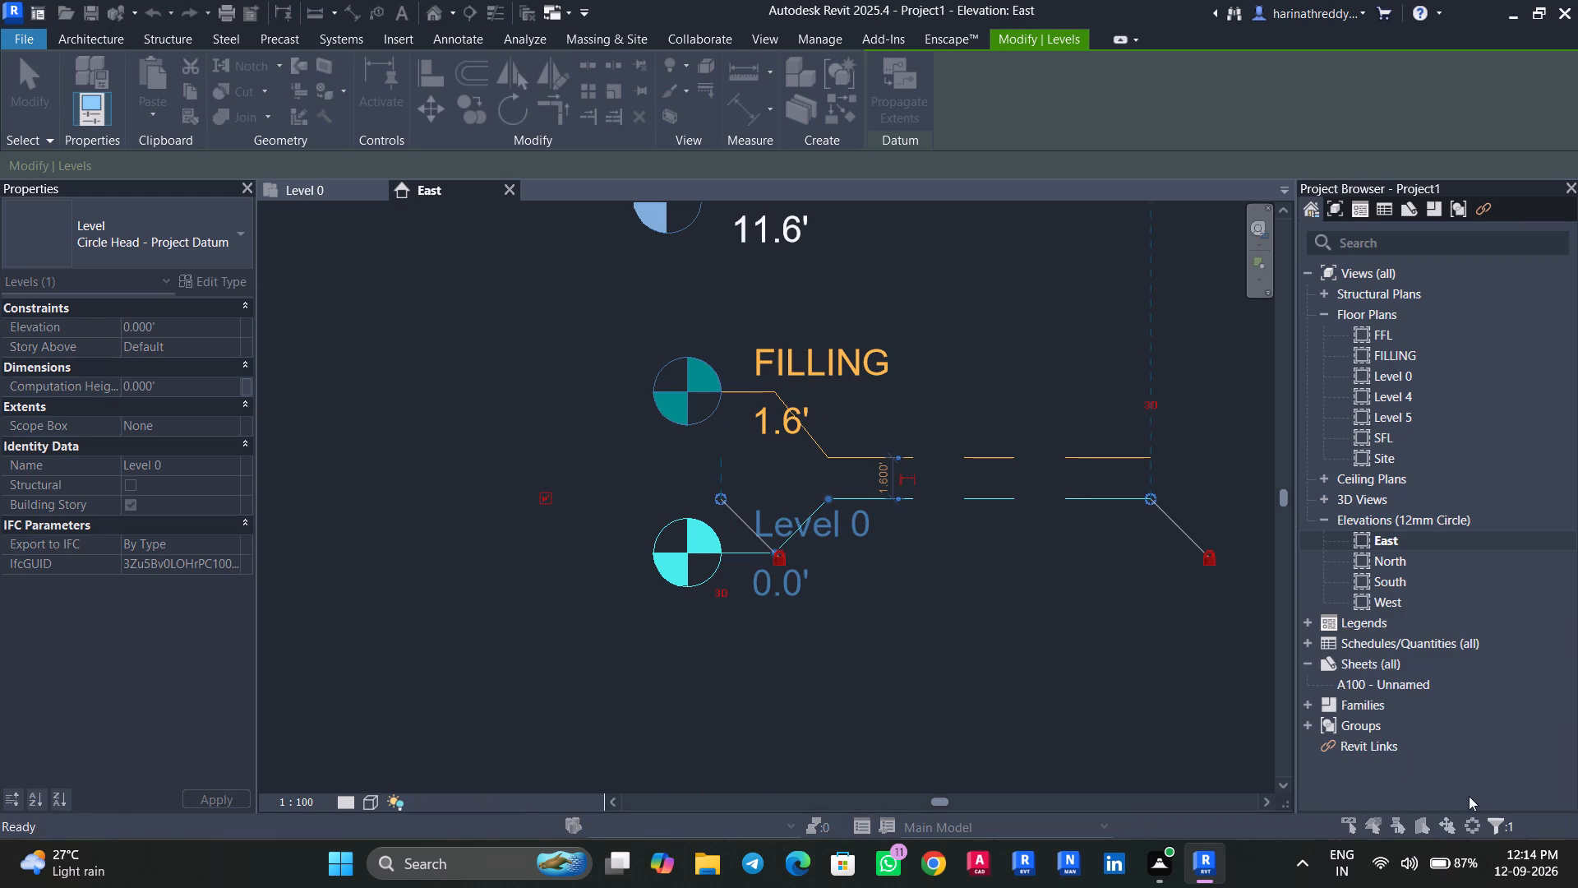
Rename the FILLING level at 1.6' as GFL in the East elevation, together with its plan view.
{"action": "double_click", "coordinate": [861, 363]}
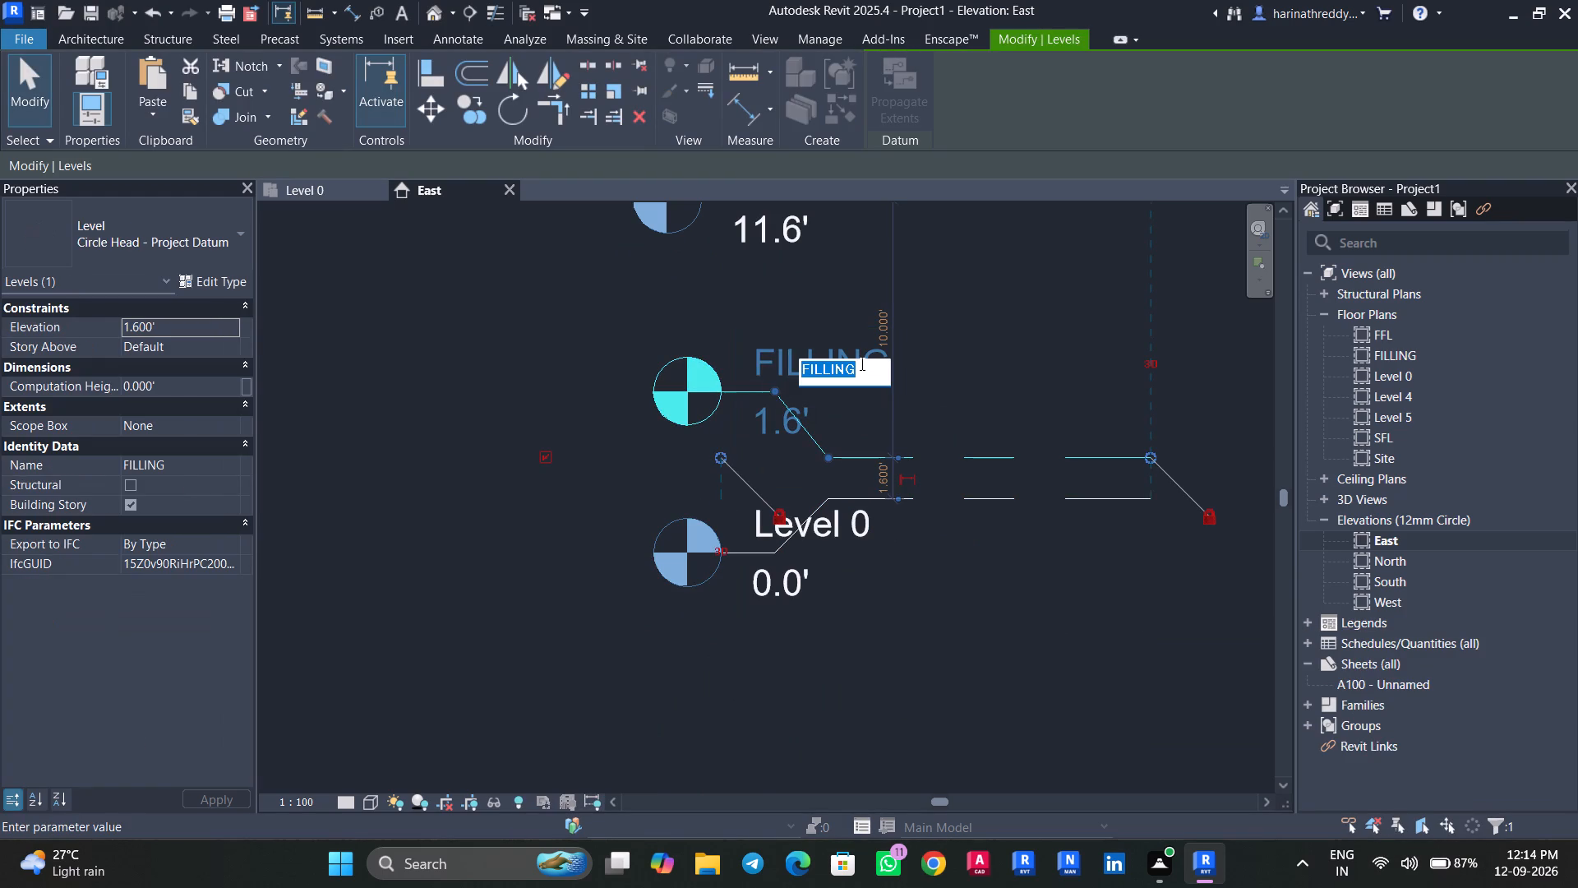
{"action": "type", "text": "GFL"}
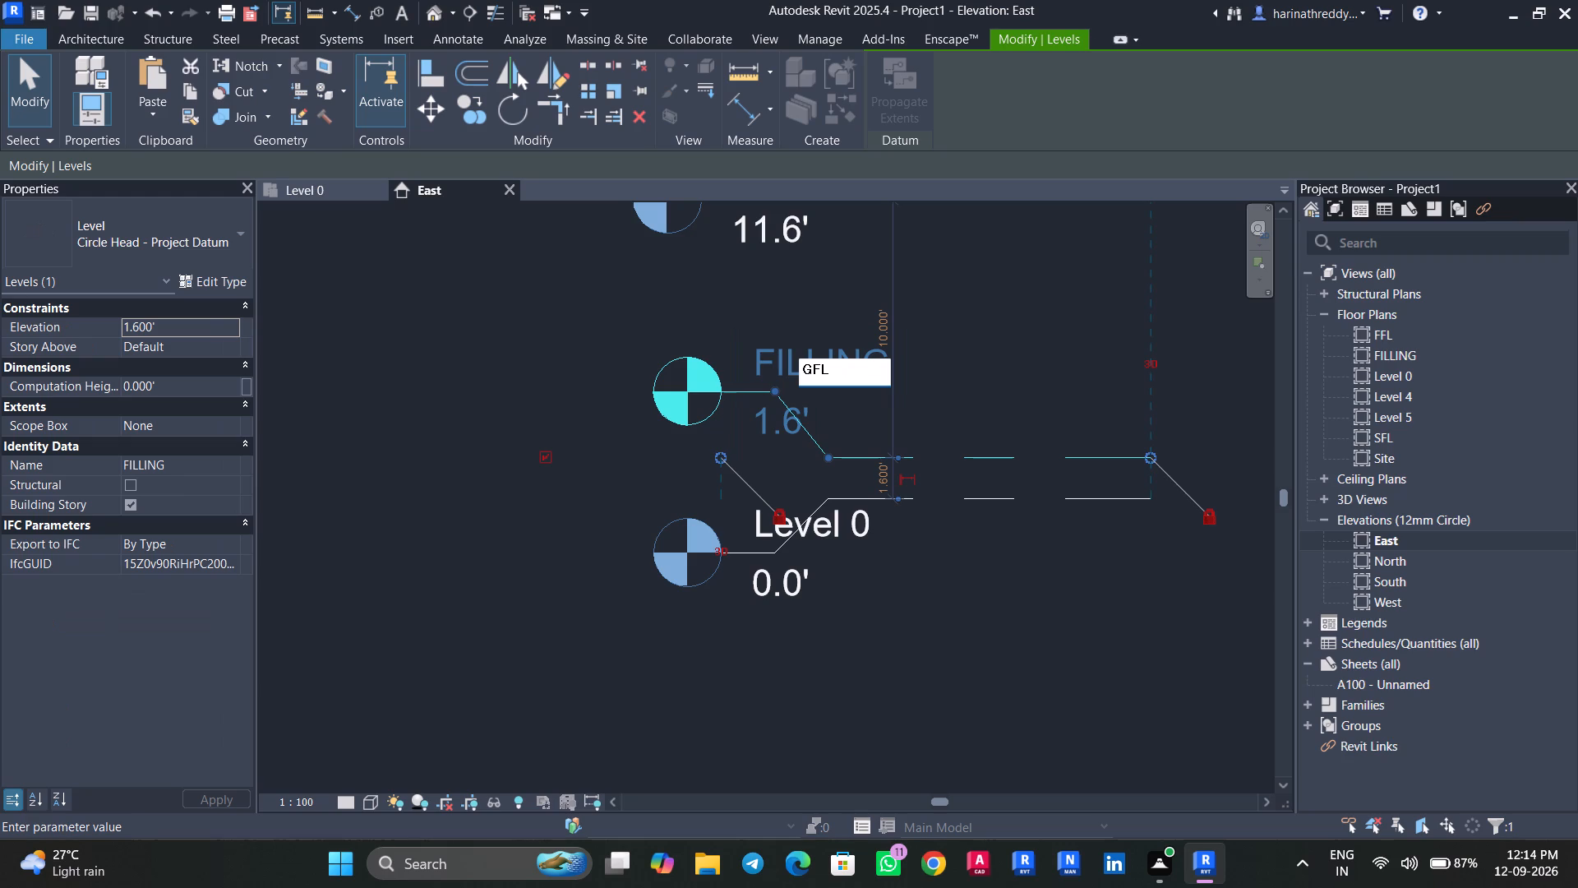
{"action": "key", "text": "Return"}
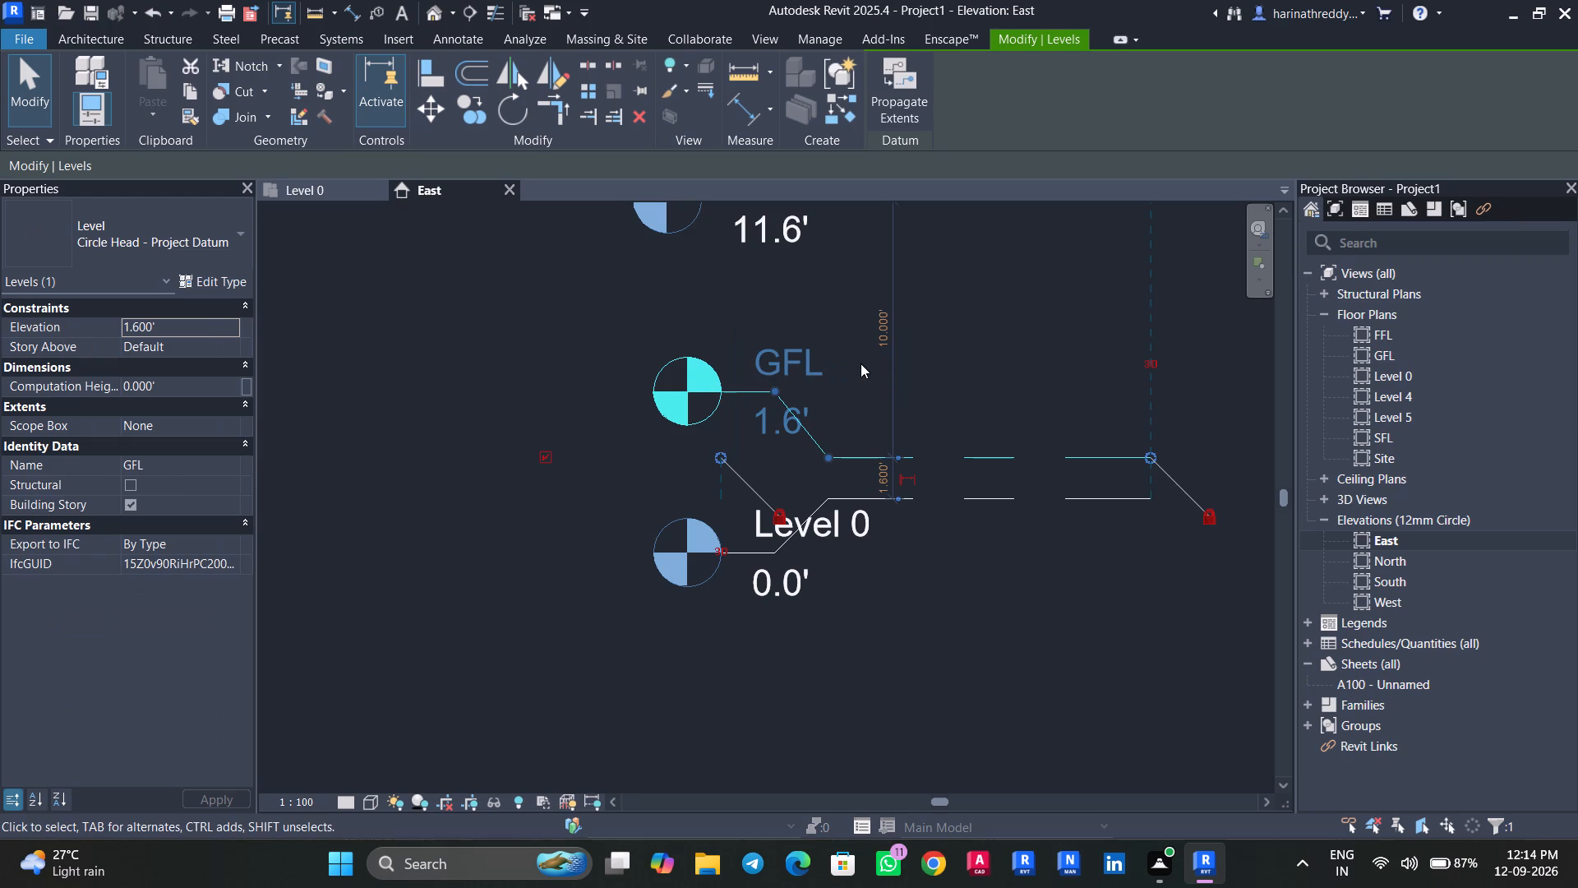
{"action": "left_click", "coordinate": [1004, 678]}
Rename Level 0 as FILLING in the East elevation, together with its plan view.
{"action": "double_click", "coordinate": [845, 516]}
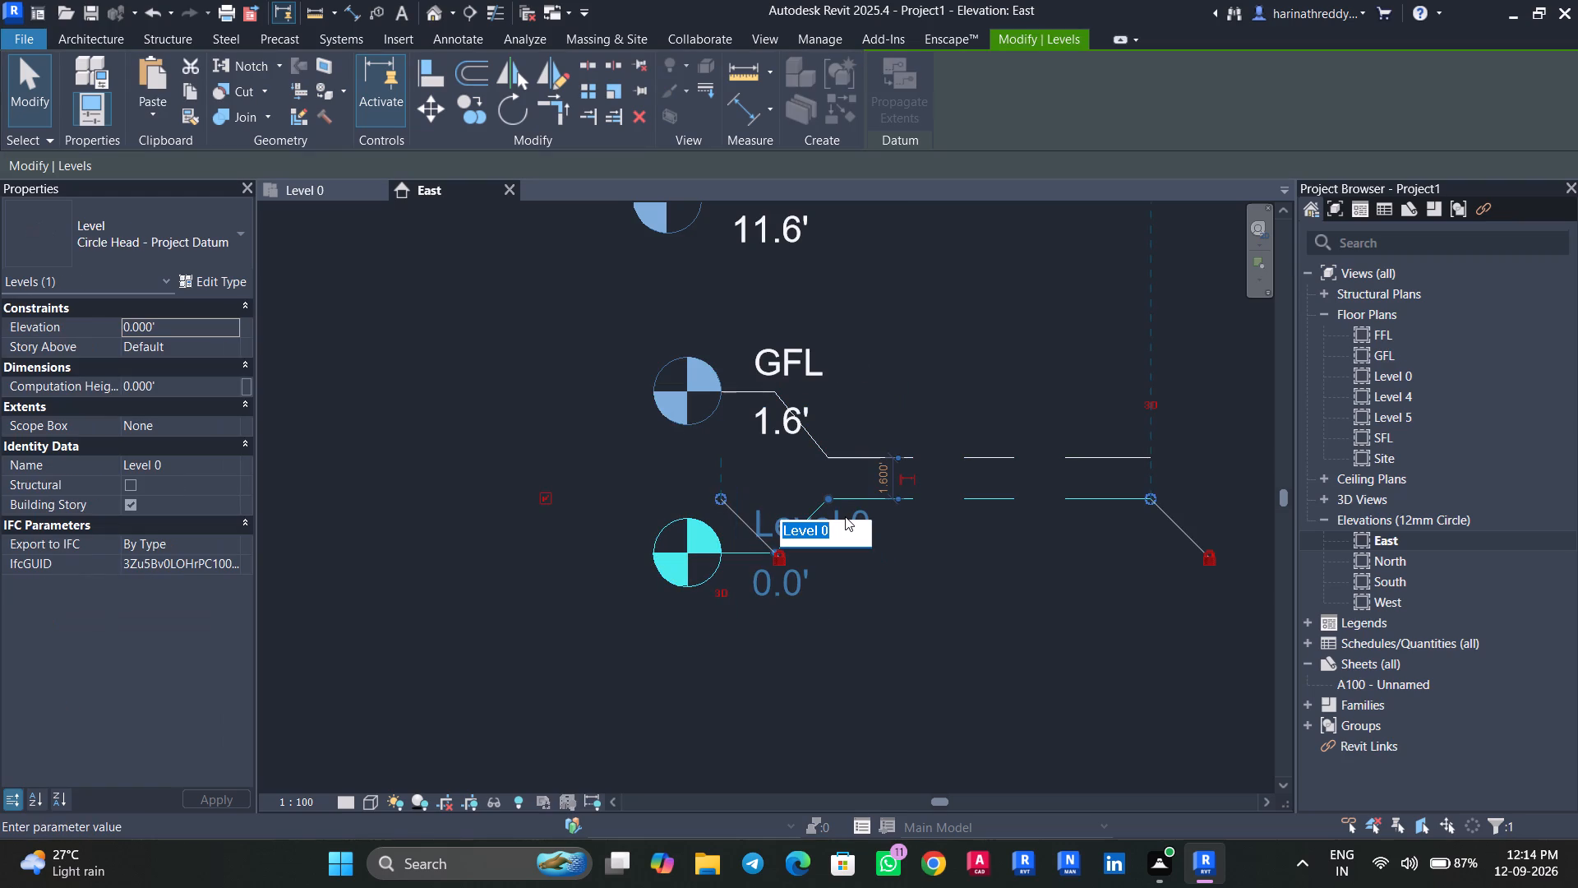
{"action": "type", "text": "FIL"}
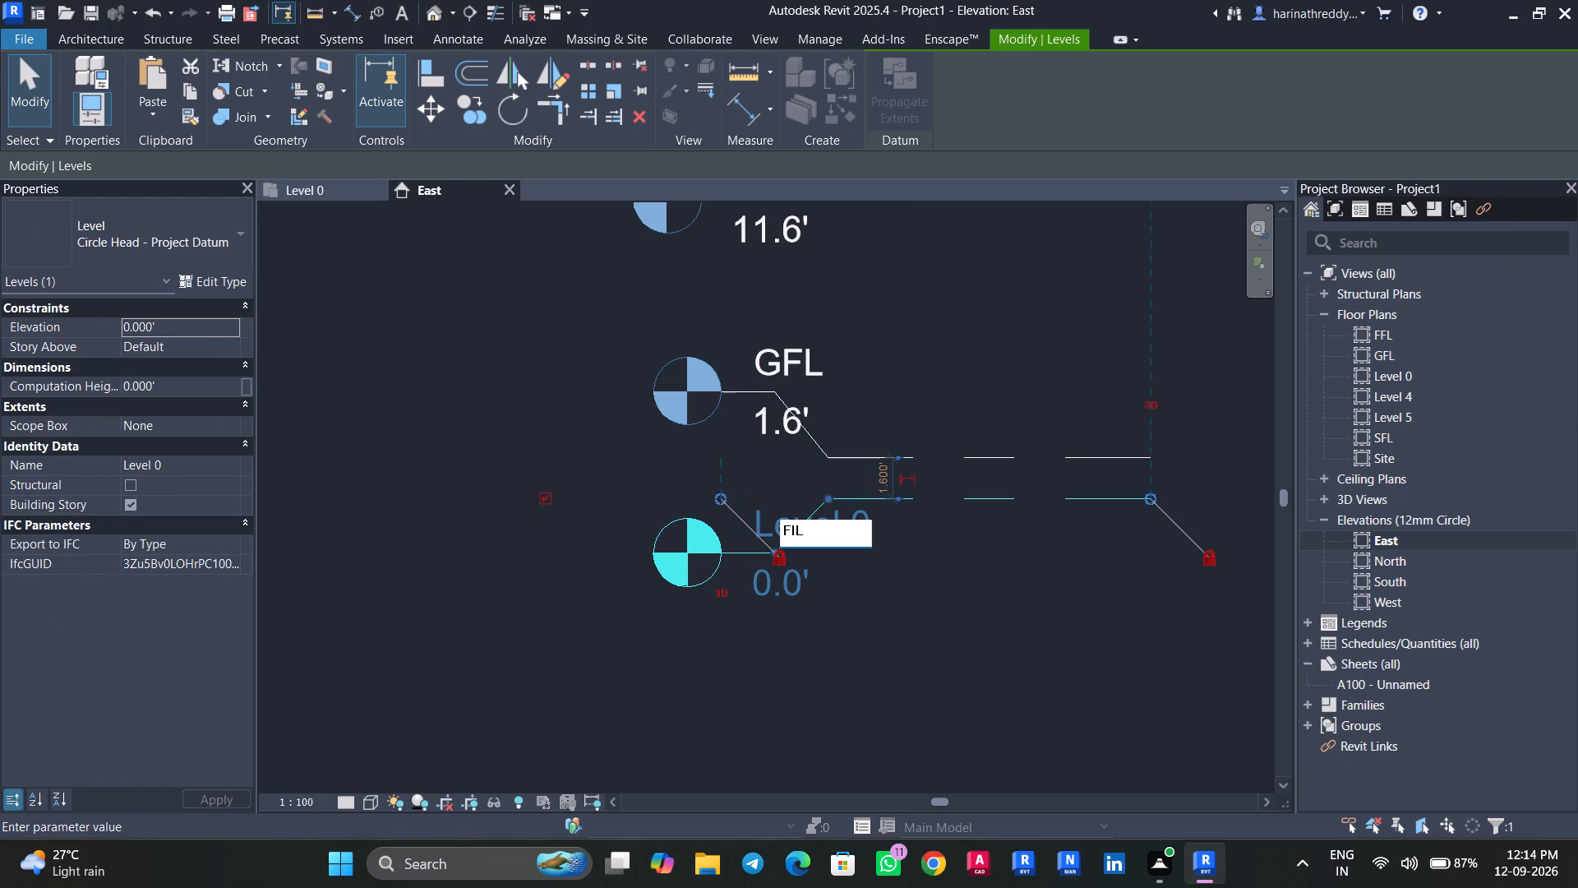
{"action": "type", "text": "LING"}
{"action": "key", "text": "Return"}
{"action": "left_click", "coordinate": [895, 622]}
{"action": "scroll", "coordinate": [894, 624], "scroll_direction": "down", "scroll_amount": 3}
{"action": "scroll", "coordinate": [894, 624], "scroll_direction": "up", "scroll_amount": 1}
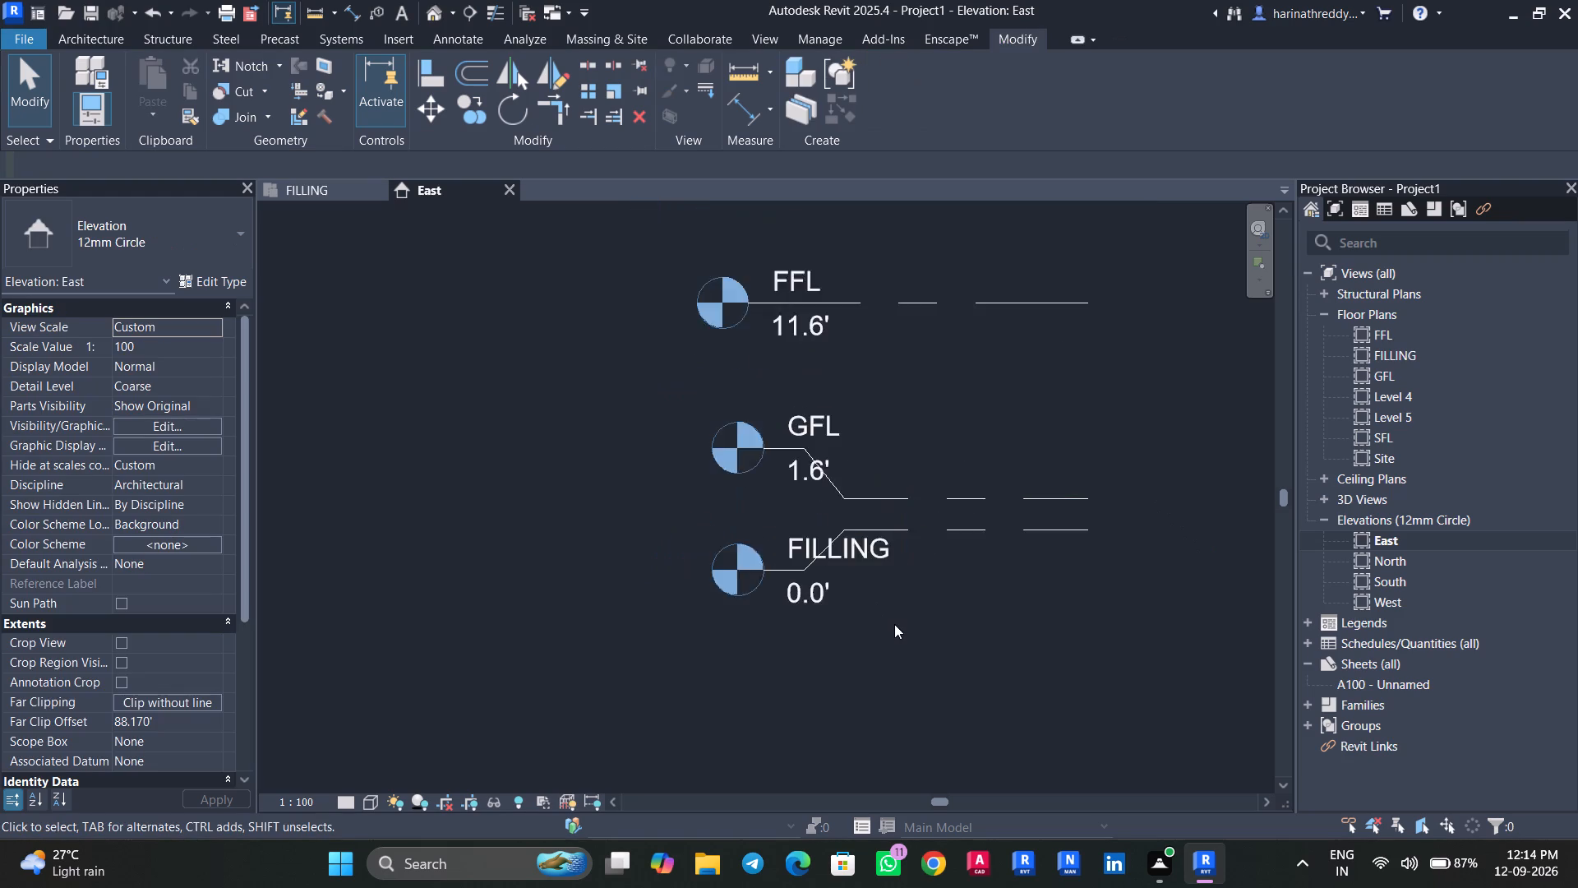
Lengthen the aligned level lines in the East elevation by pulling Level 4's headless end outward to about three times their length.
{"action": "scroll", "coordinate": [894, 624], "scroll_direction": "down", "scroll_amount": 8}
{"action": "left_click", "coordinate": [949, 393]}
{"action": "left_click_drag", "start_coordinate": [956, 390], "coordinate": [963, 390]}
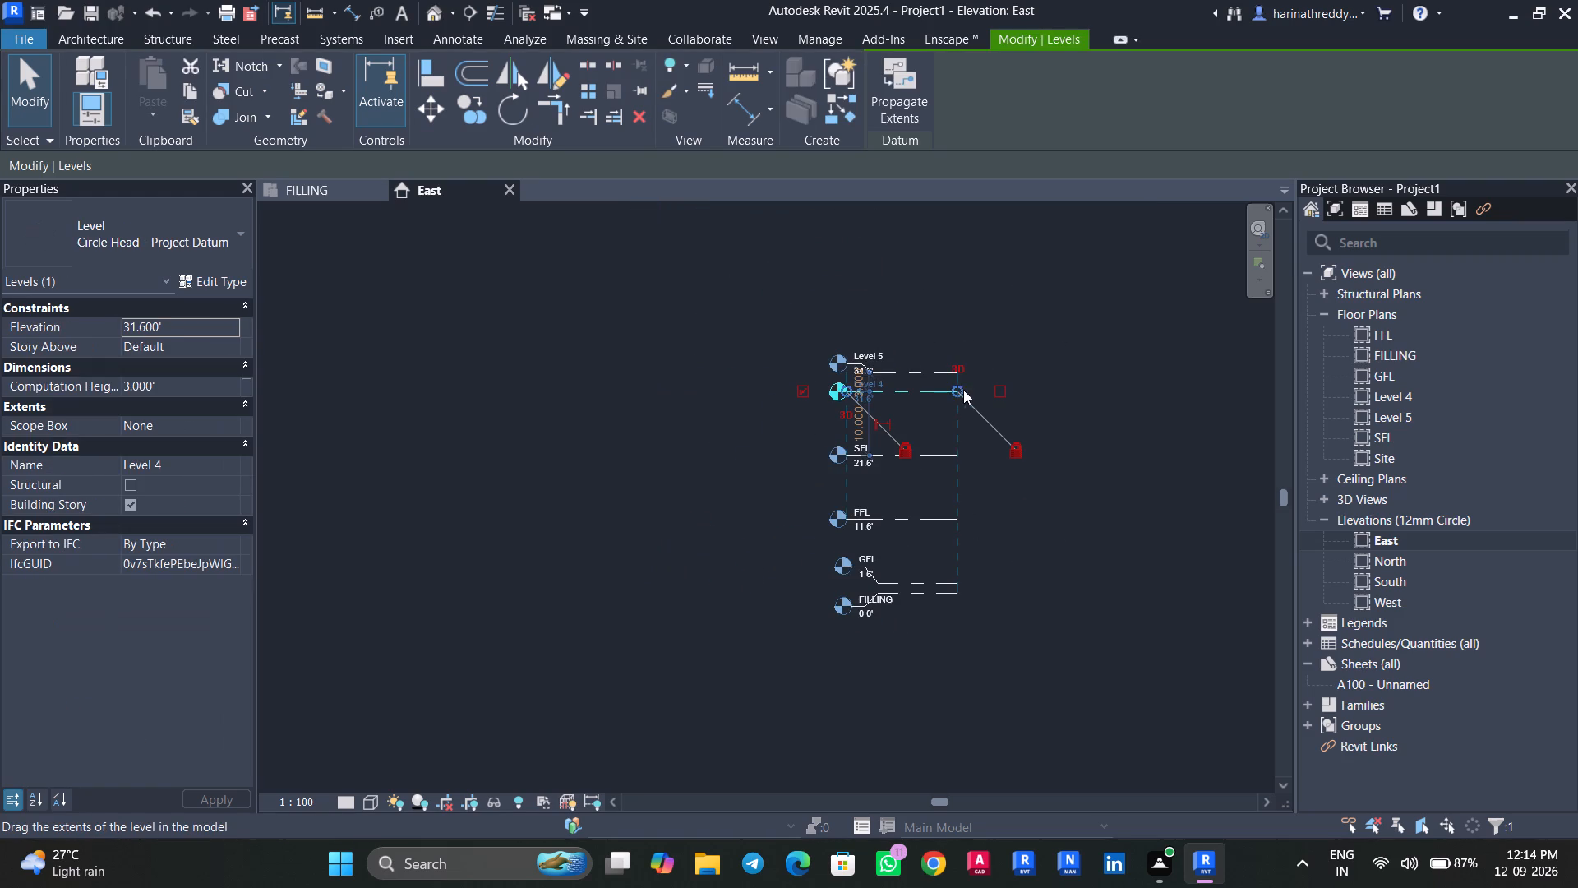
{"action": "left_click_drag", "start_coordinate": [963, 390], "coordinate": [1140, 430]}
{"action": "left_click", "coordinate": [1034, 414]}
Rename Level 4 as TL in the East elevation, together with its plan view.
{"action": "scroll", "coordinate": [869, 391], "scroll_direction": "up", "scroll_amount": 2}
{"action": "scroll", "coordinate": [869, 391], "scroll_direction": "down", "scroll_amount": 1}
{"action": "scroll", "coordinate": [869, 391], "scroll_direction": "up", "scroll_amount": 3}
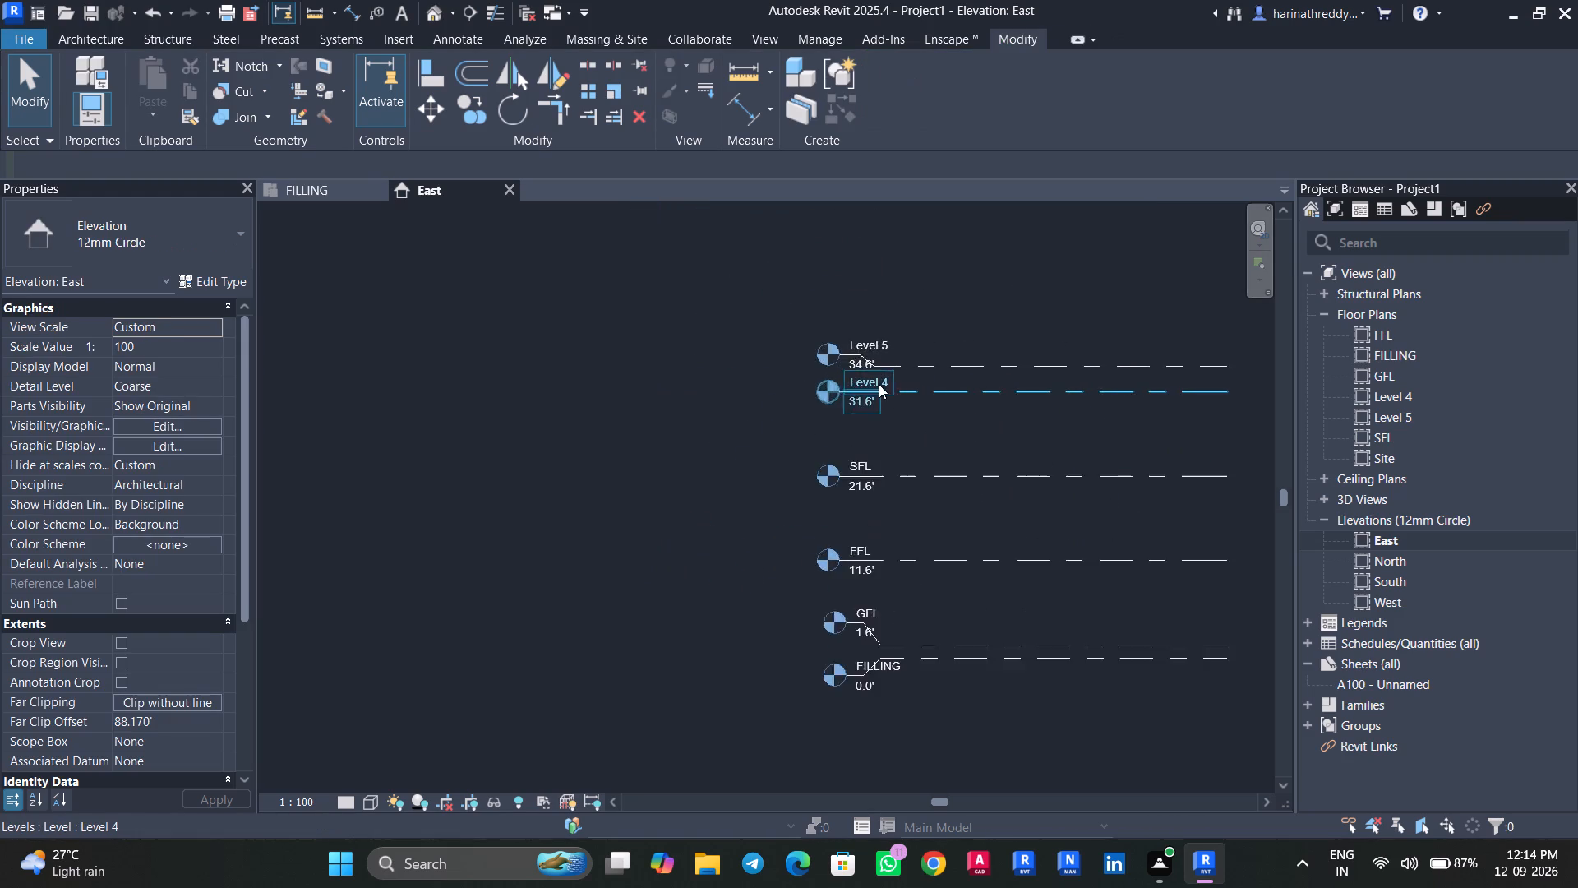
{"action": "scroll", "coordinate": [879, 384], "scroll_direction": "up", "scroll_amount": 3}
{"action": "middle_click_drag", "start_coordinate": [872, 464], "coordinate": [866, 529]}
{"action": "scroll", "coordinate": [869, 451], "scroll_direction": "up", "scroll_amount": 5}
{"action": "left_click", "coordinate": [869, 451]}
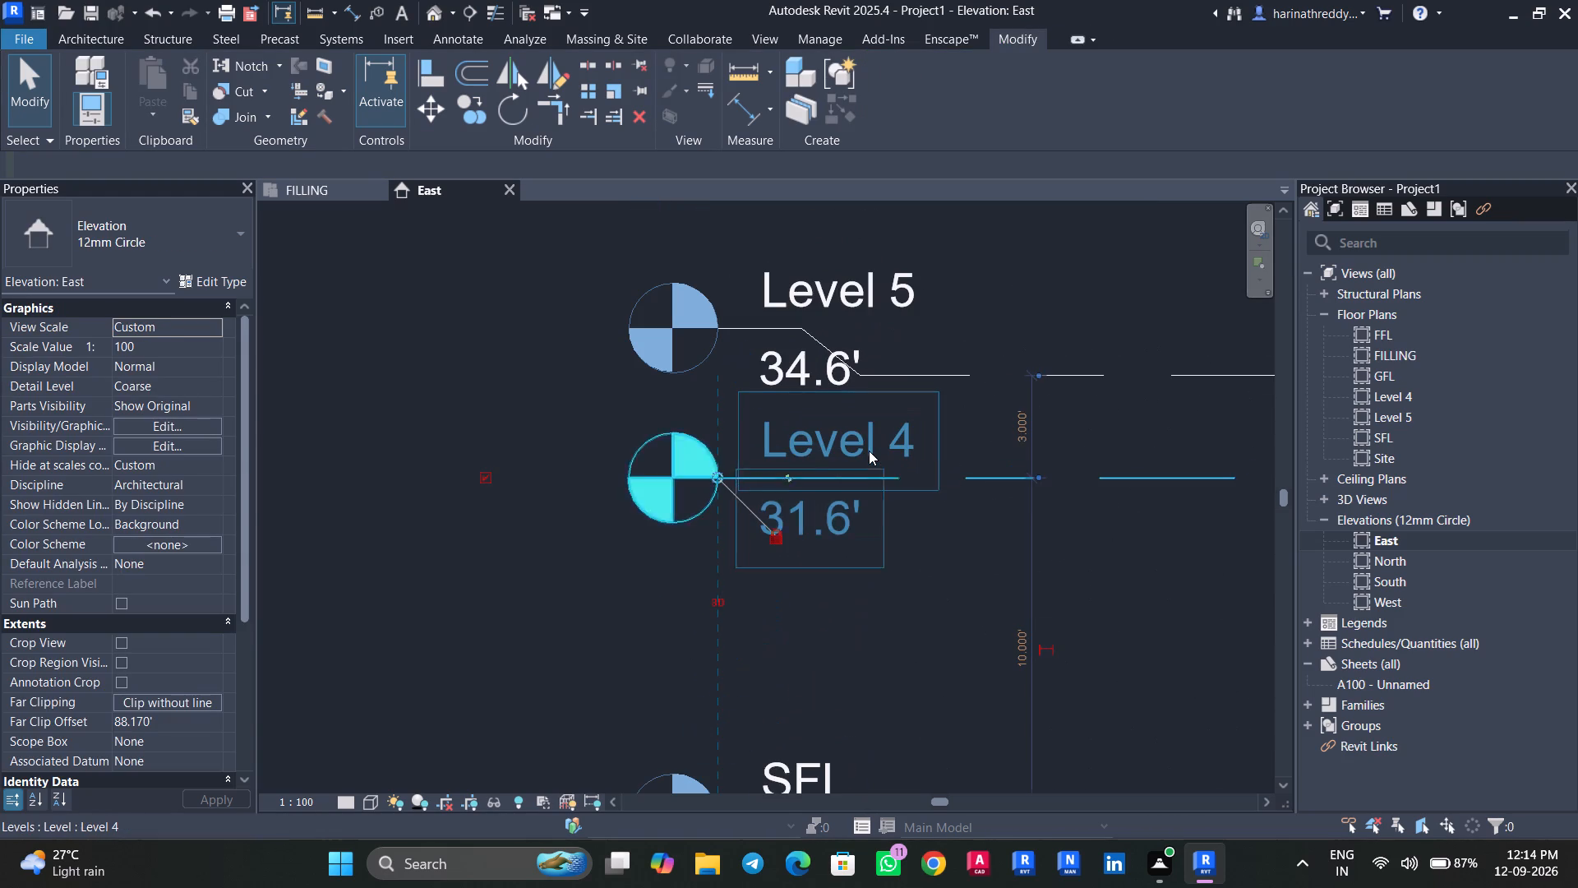
{"action": "left_click", "coordinate": [869, 439]}
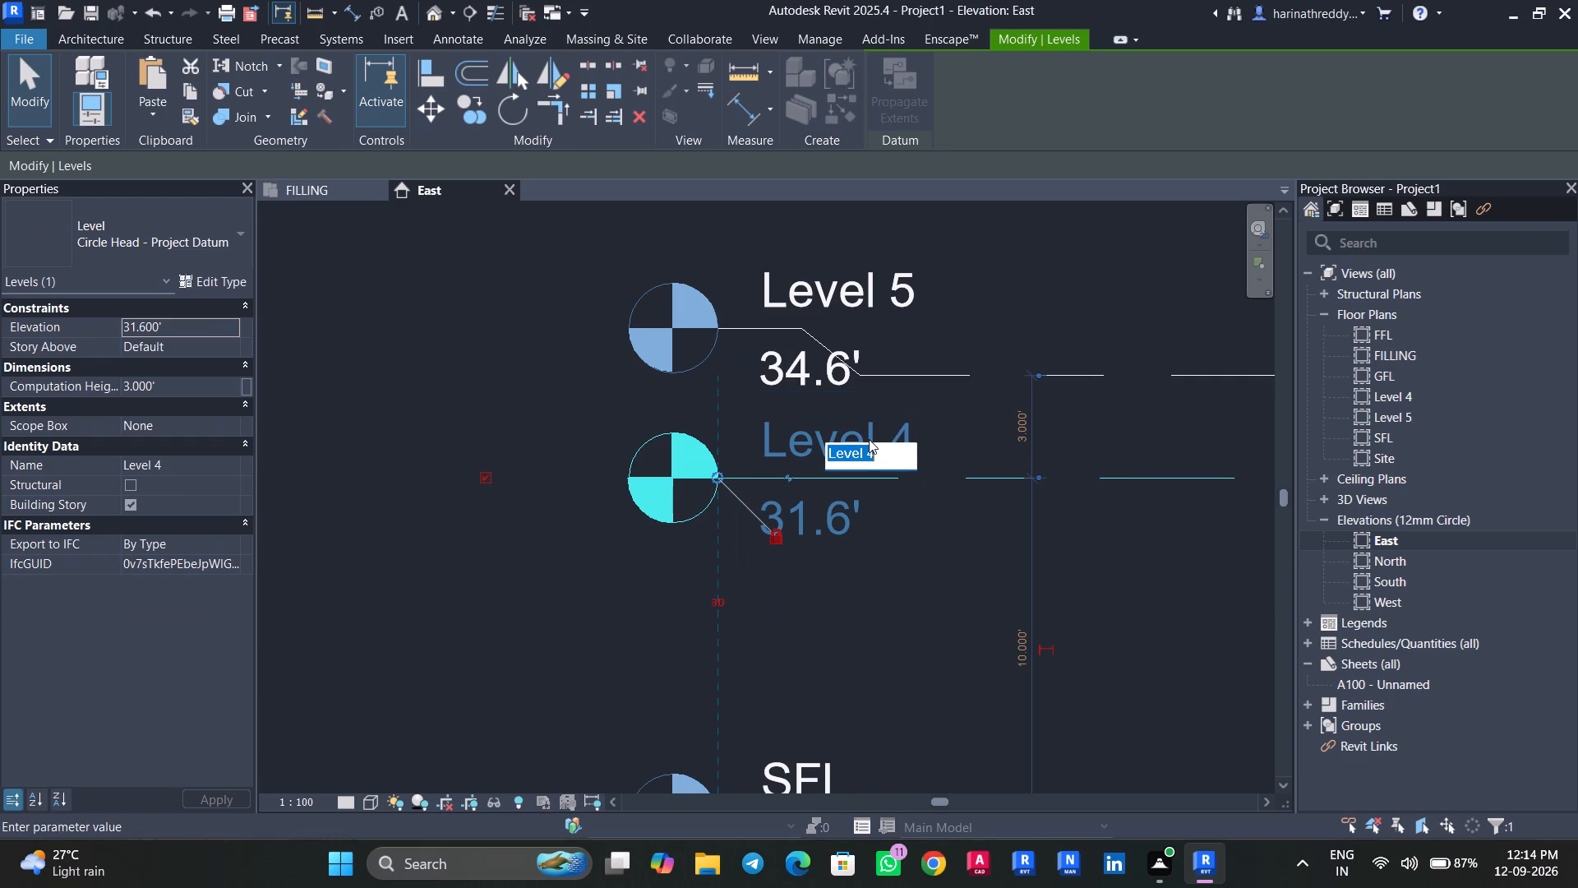
{"action": "type", "text": "TR"}
{"action": "key", "text": "BackSpace"}
{"action": "type", "text": "FL"}
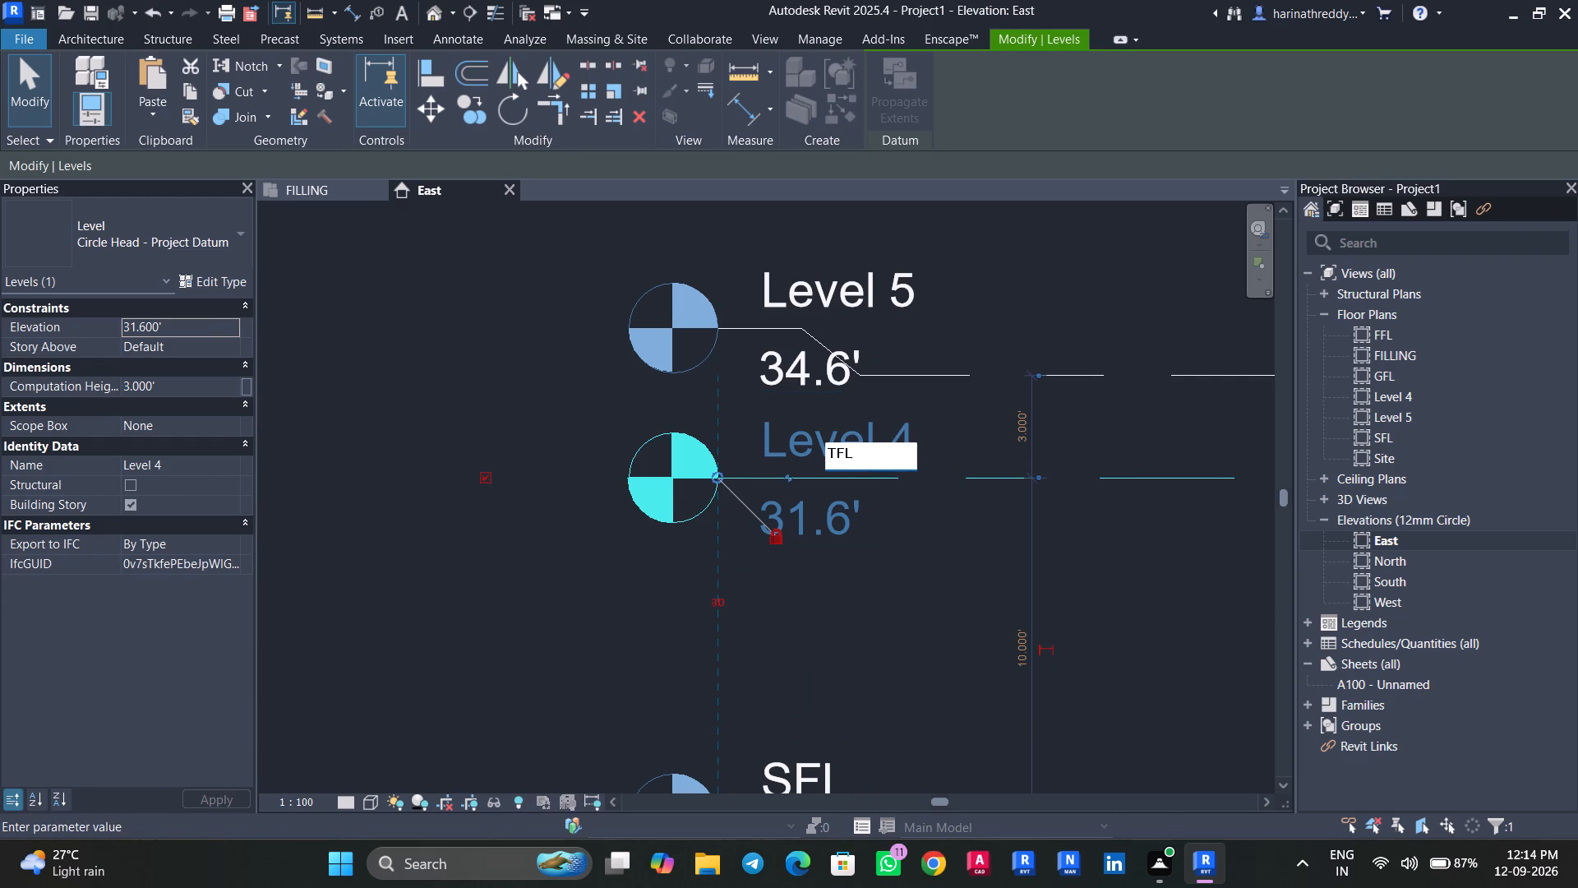
{"action": "key", "text": "BackSpace"}
{"action": "key", "text": "BackSpace"}
{"action": "key", "text": "l"}
{"action": "left_click", "coordinate": [874, 575]}
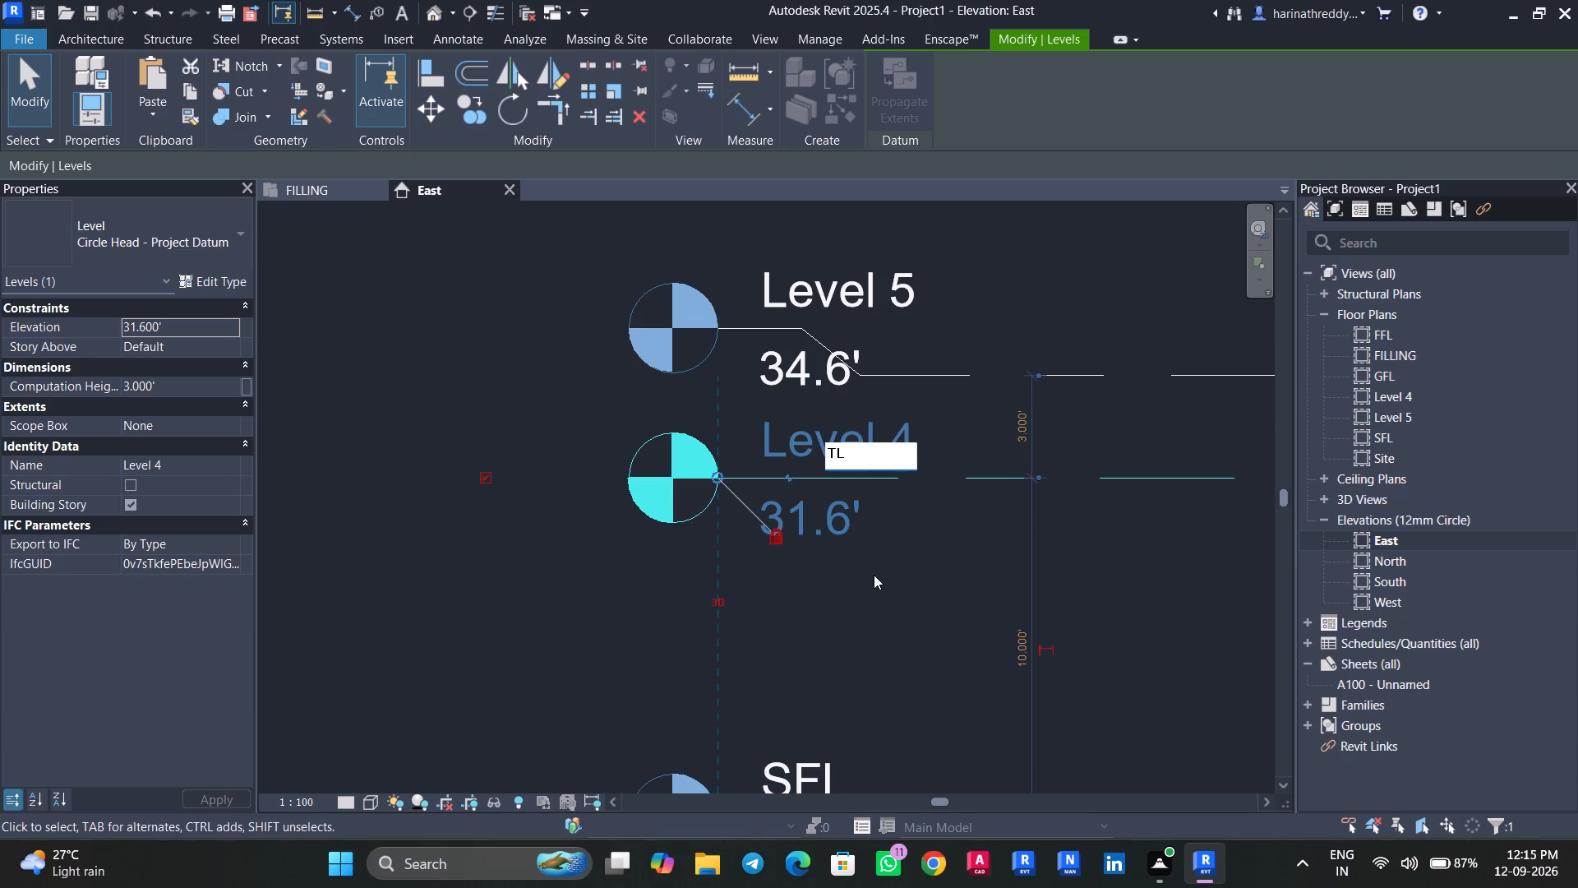
{"action": "left_click", "coordinate": [915, 611]}
Rename Level 5 as PARAPET LEVEL in the East elevation, together with its plan view.
{"action": "scroll", "coordinate": [905, 594], "scroll_direction": "down", "scroll_amount": 3}
{"action": "double_click", "coordinate": [871, 386]}
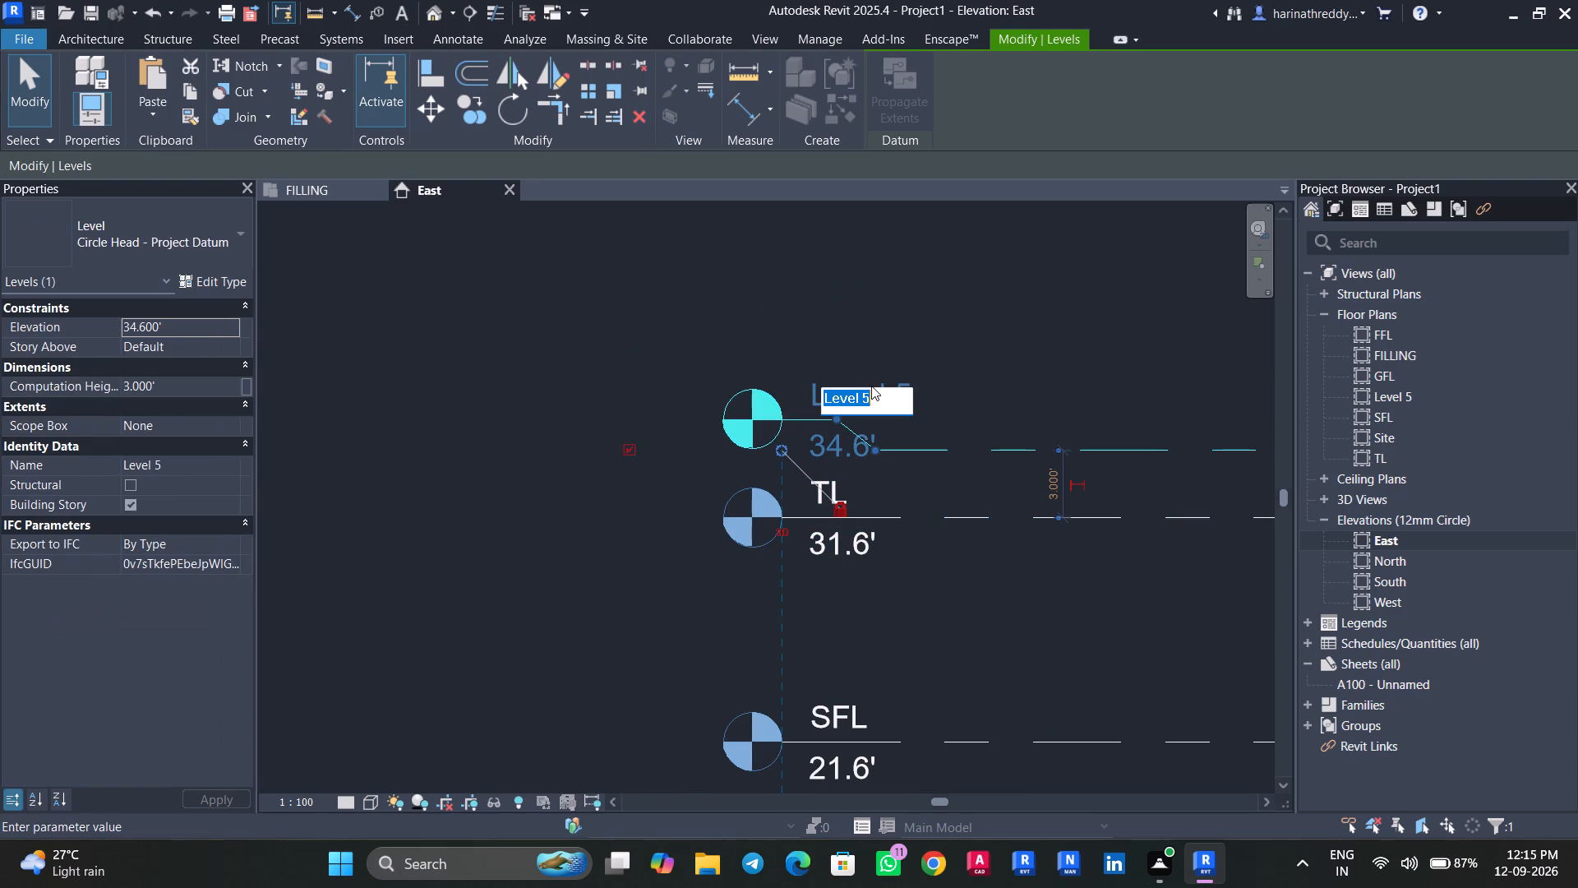
{"action": "type", "text": "PARA"}
{"action": "type", "text": "PET LEVE"}
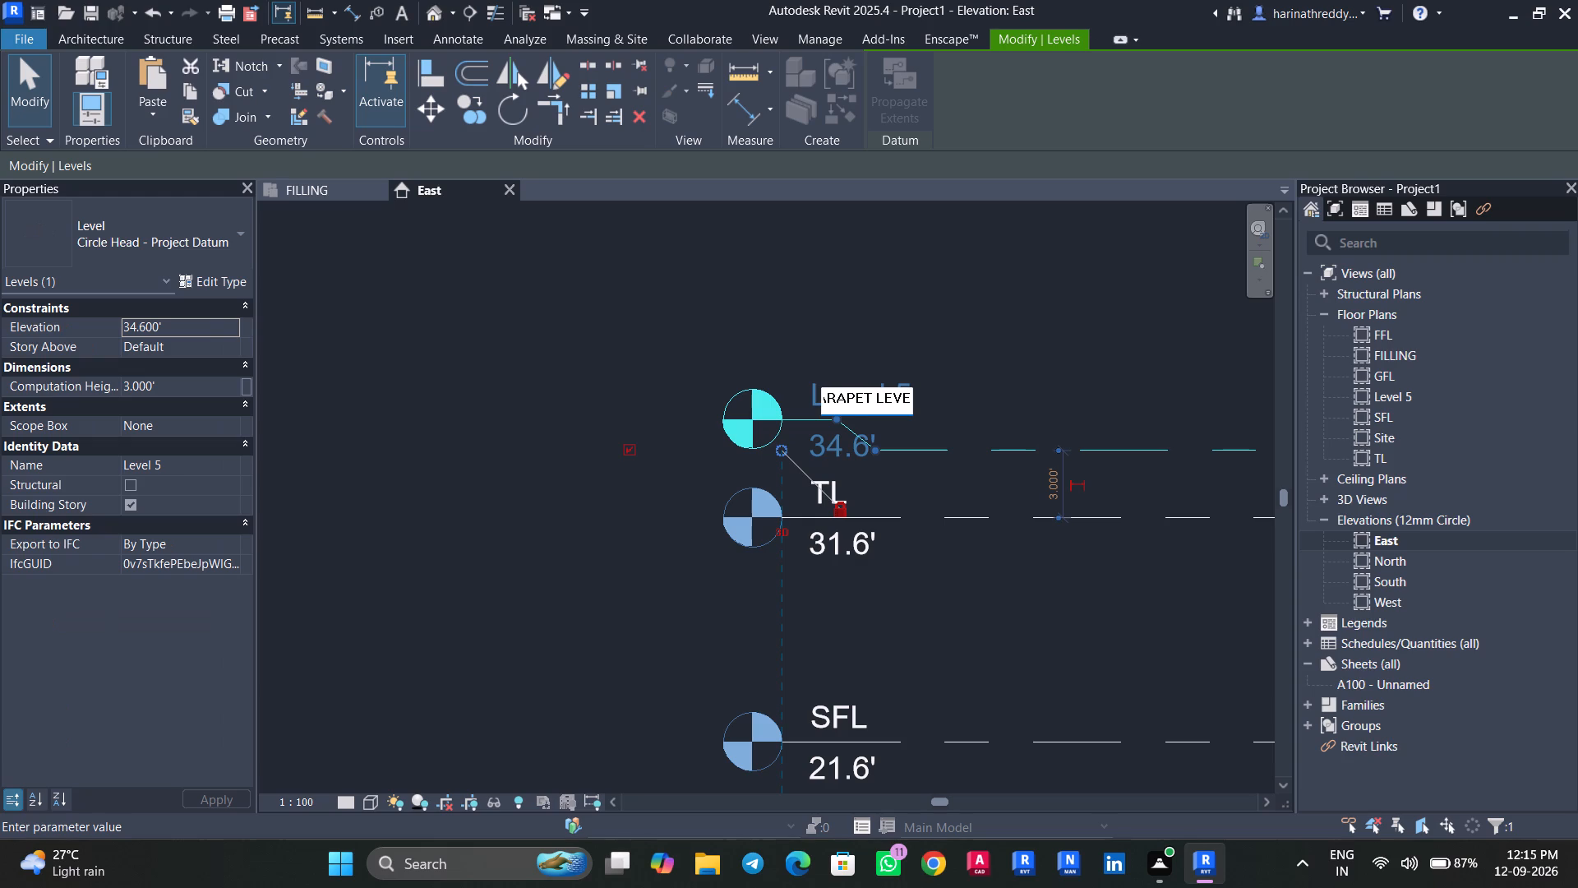
{"action": "key", "text": "l"}
{"action": "left_click", "coordinate": [1027, 395]}
{"action": "left_click", "coordinate": [933, 630]}
Review the renamed levels in the East elevation against the floor heights of Section-AA in the FILLING plan.
{"action": "scroll", "coordinate": [933, 630], "scroll_direction": "down", "scroll_amount": 4}
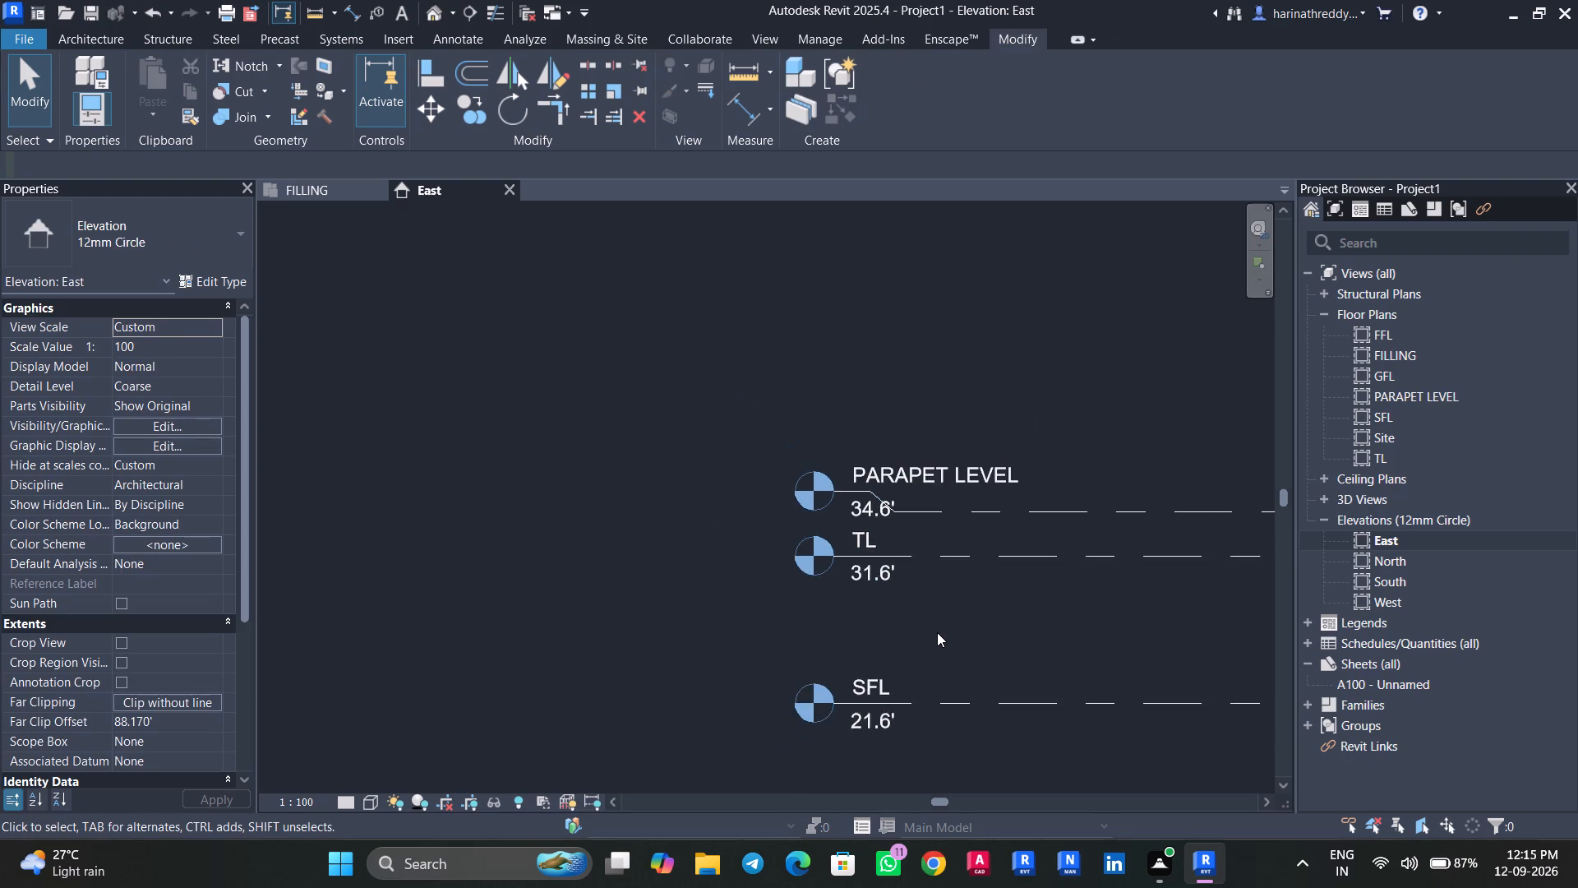
{"action": "scroll", "coordinate": [937, 632], "scroll_direction": "down", "scroll_amount": 1}
{"action": "scroll", "coordinate": [937, 632], "scroll_direction": "up", "scroll_amount": 1}
{"action": "scroll", "coordinate": [937, 632], "scroll_direction": "down", "scroll_amount": 2}
{"action": "middle_click_drag", "start_coordinate": [937, 632], "coordinate": [745, 426]}
{"action": "scroll", "coordinate": [745, 426], "scroll_direction": "up", "scroll_amount": 1}
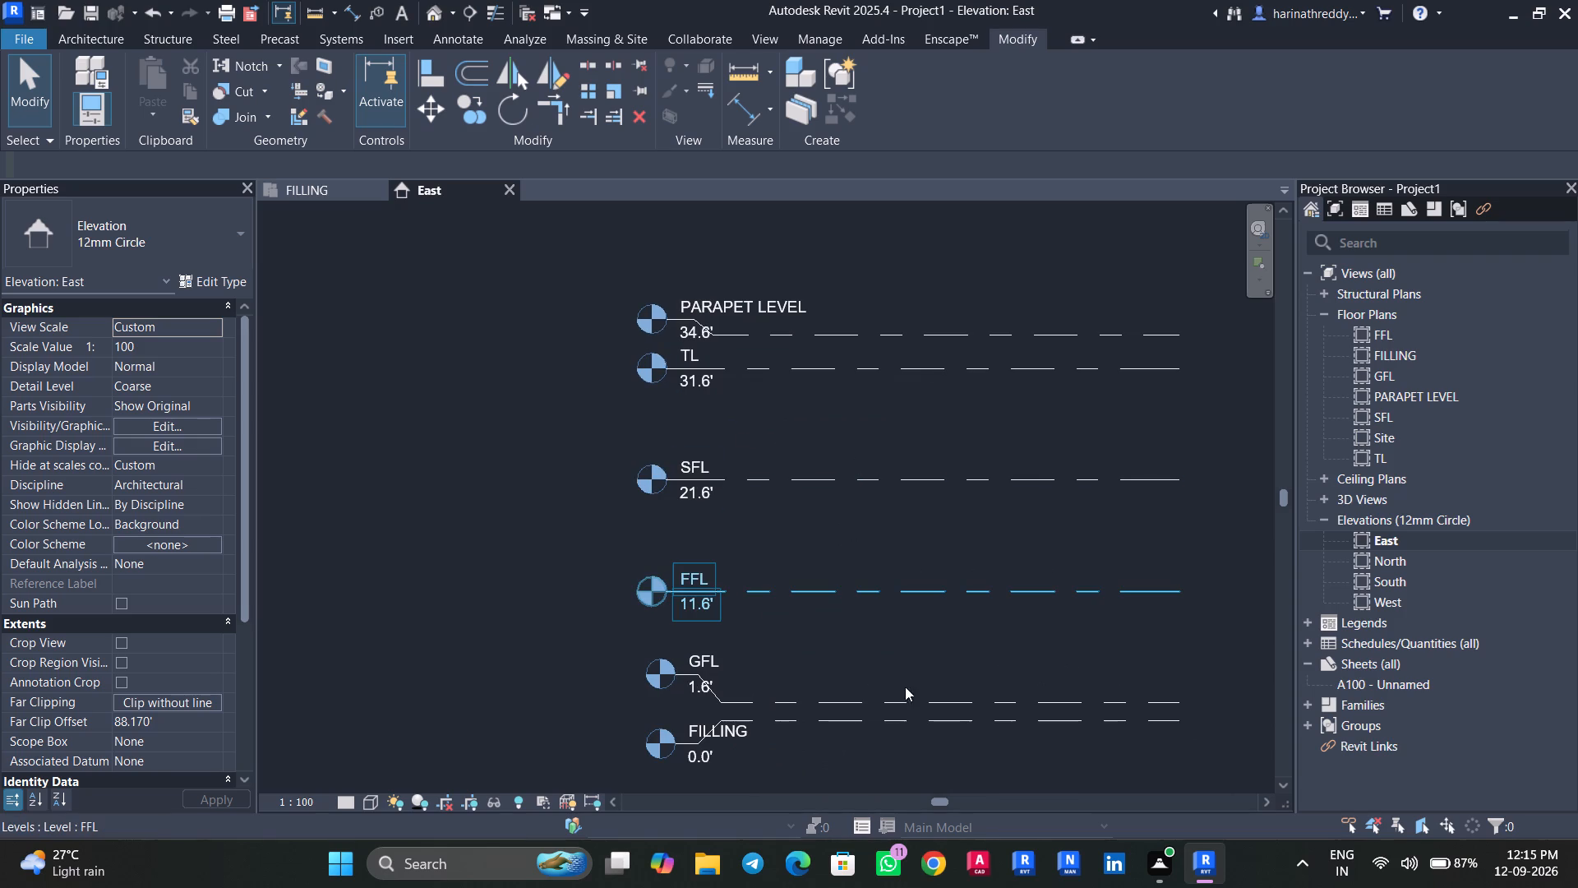
{"action": "scroll", "coordinate": [959, 669], "scroll_direction": "down", "scroll_amount": 1}
{"action": "middle_click_drag", "start_coordinate": [960, 668], "coordinate": [930, 656]}
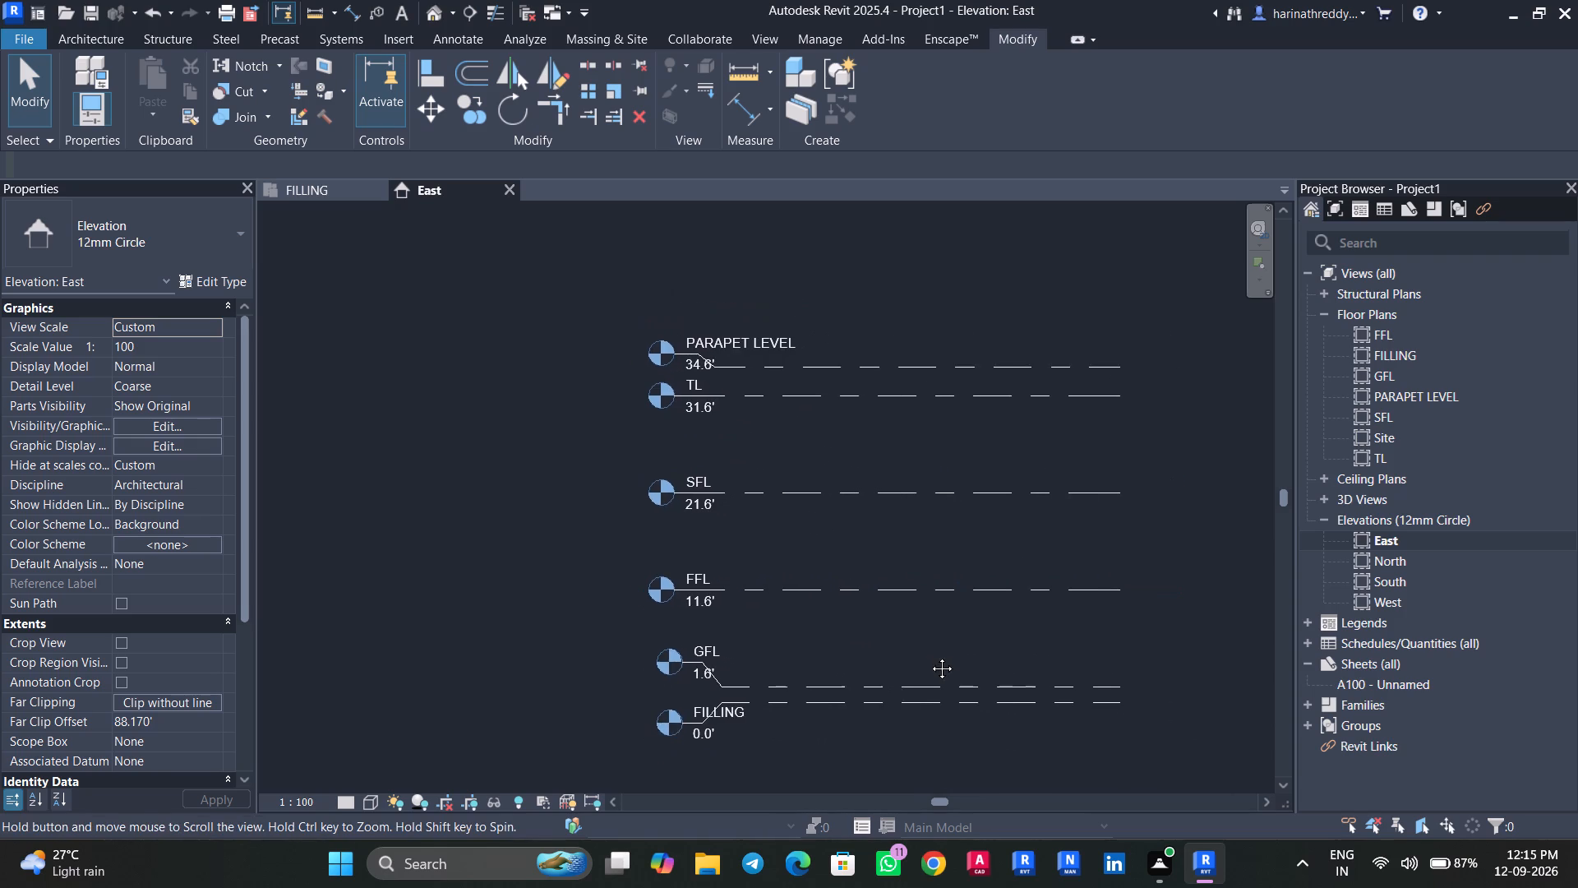
{"action": "middle_click_drag", "start_coordinate": [930, 656], "coordinate": [902, 644]}
{"action": "scroll", "coordinate": [902, 644], "scroll_direction": "up", "scroll_amount": 1}
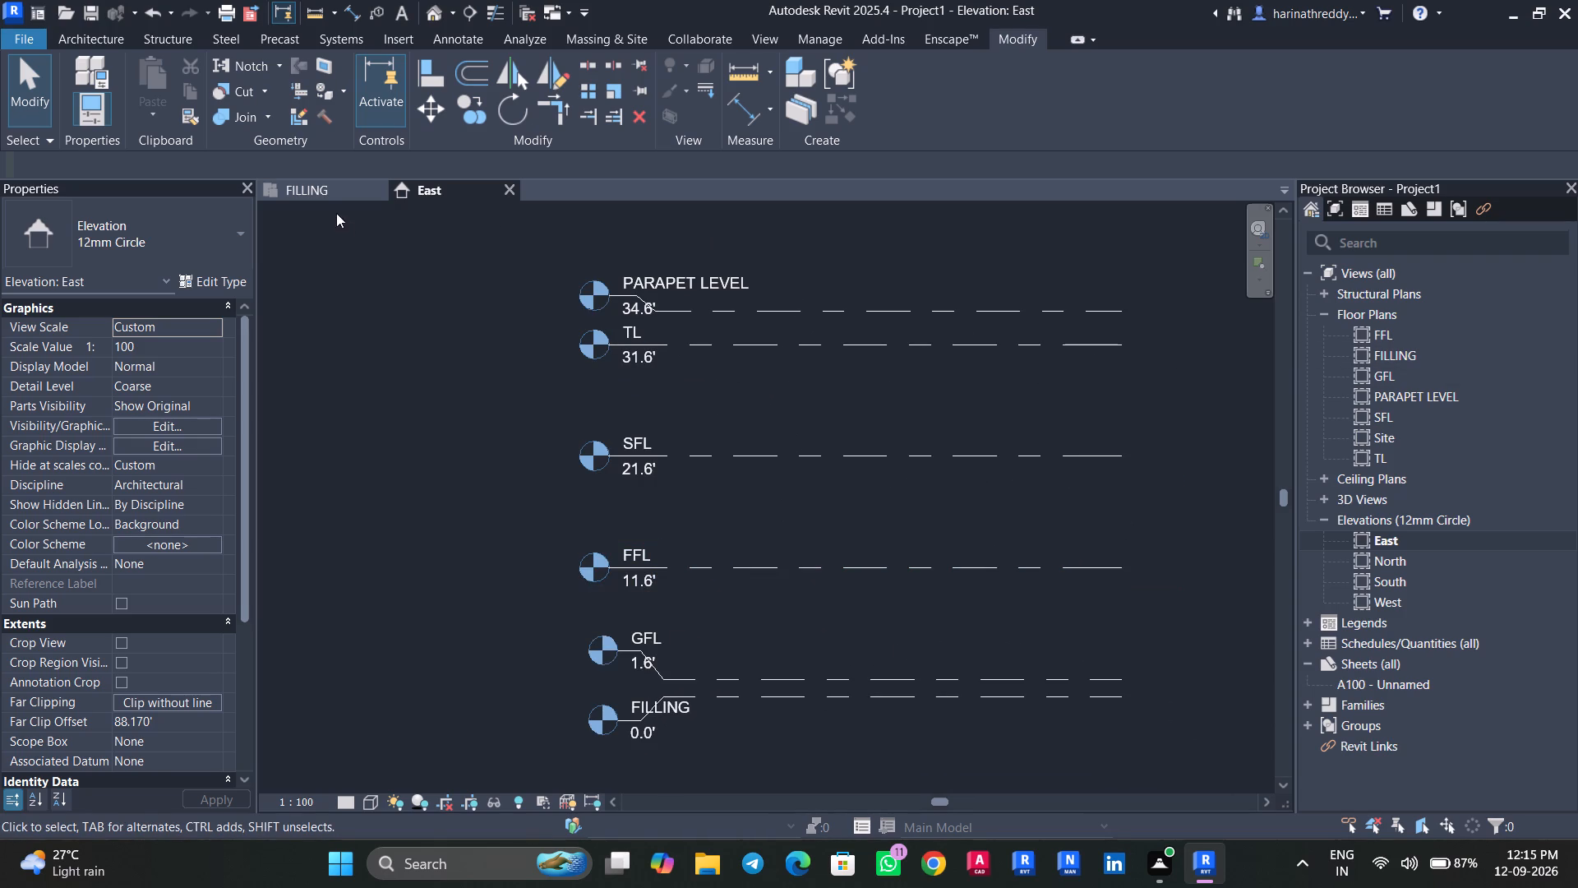
{"action": "left_click", "coordinate": [320, 189]}
{"action": "scroll", "coordinate": [662, 606], "scroll_direction": "down", "scroll_amount": 4}
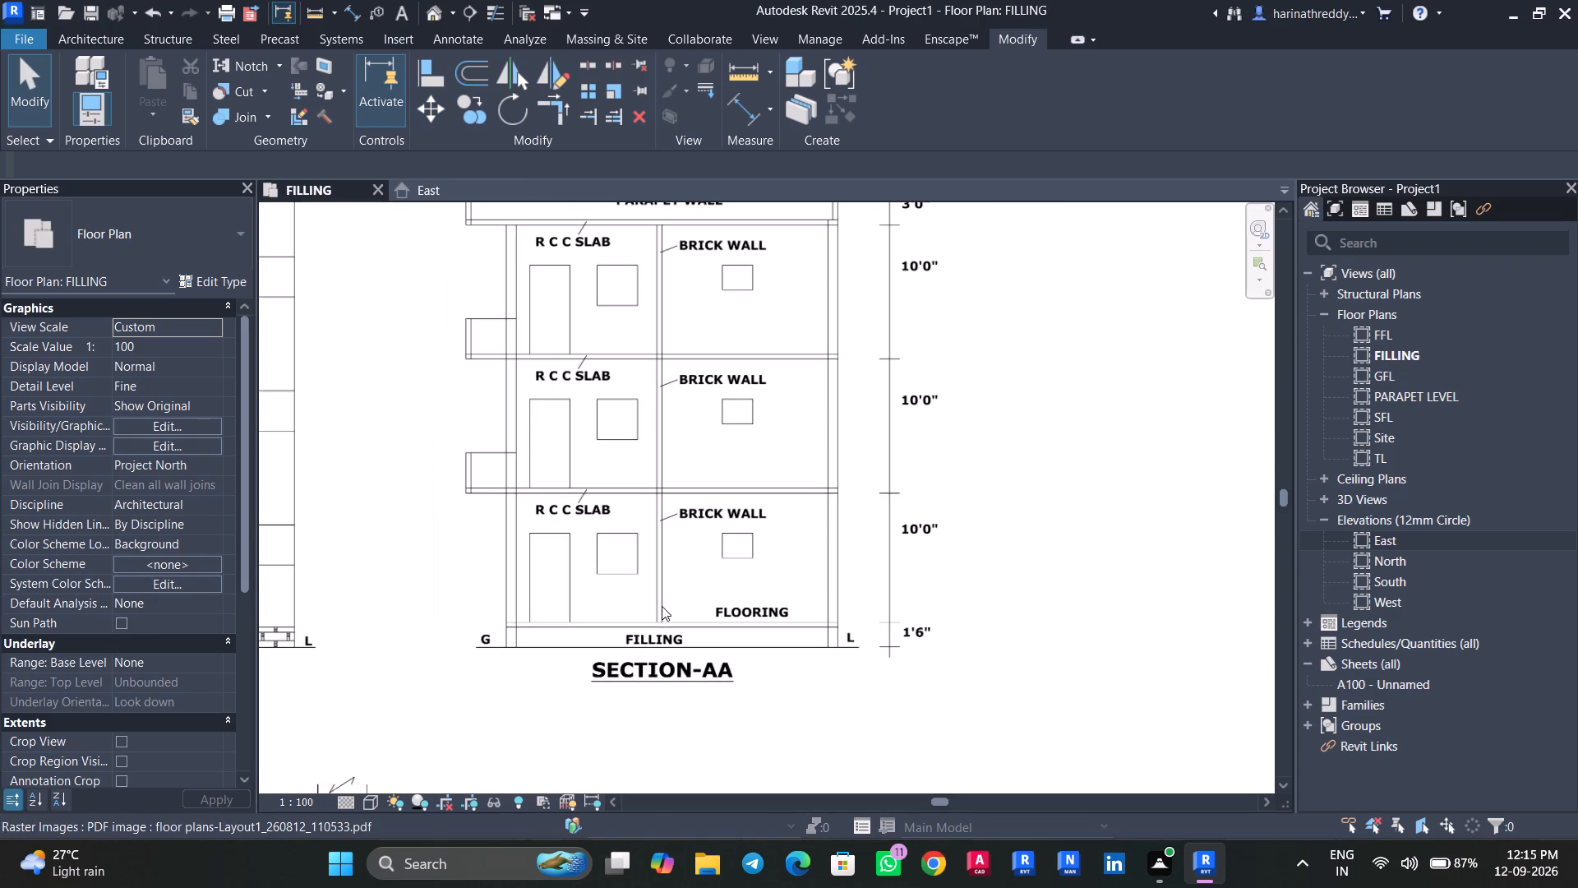
{"action": "middle_click_drag", "start_coordinate": [810, 736], "coordinate": [969, 750]}
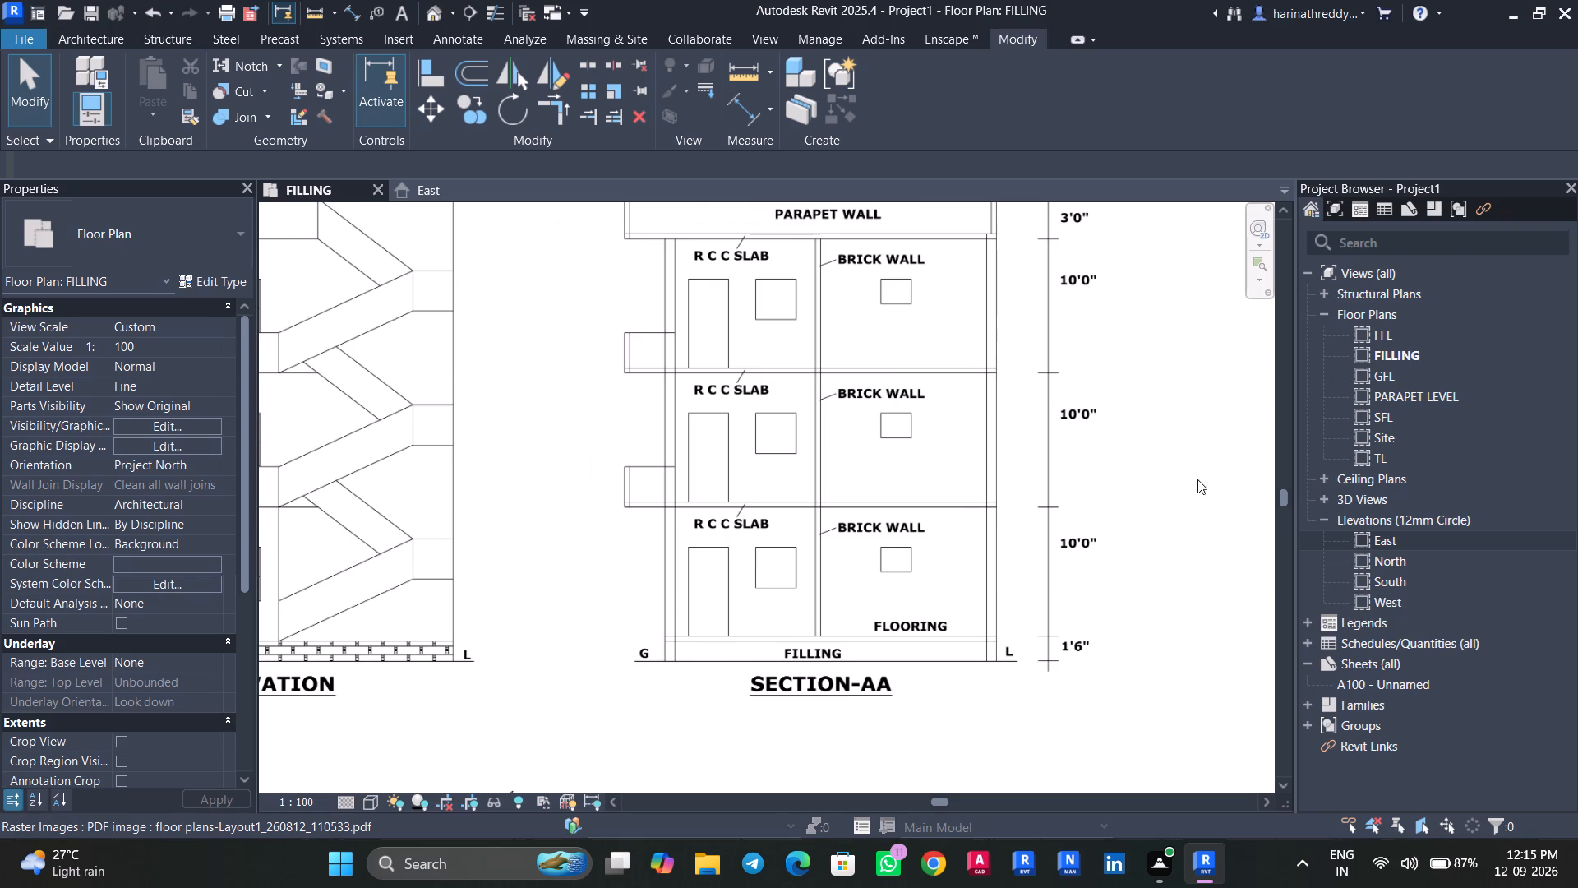
{"action": "middle_click_drag", "start_coordinate": [1059, 653], "coordinate": [1172, 627]}
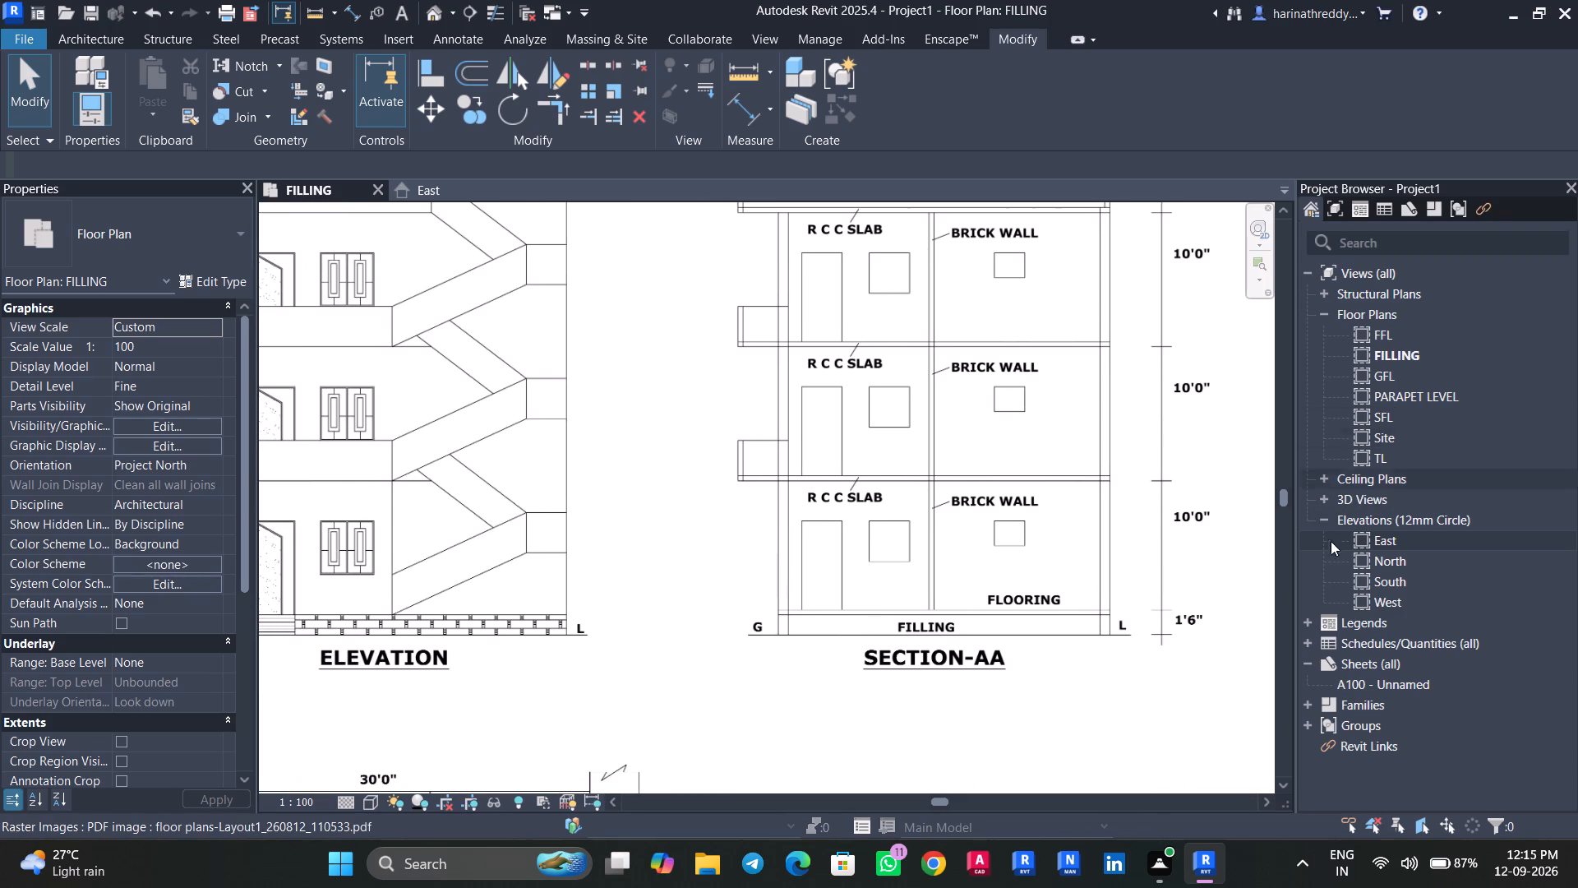
Examine the 30'0" by 40'0" floor plan drawing with its rooms and balconies in the FILLING plan.
{"action": "middle_click_drag", "start_coordinate": [984, 707], "coordinate": [1424, 251]}
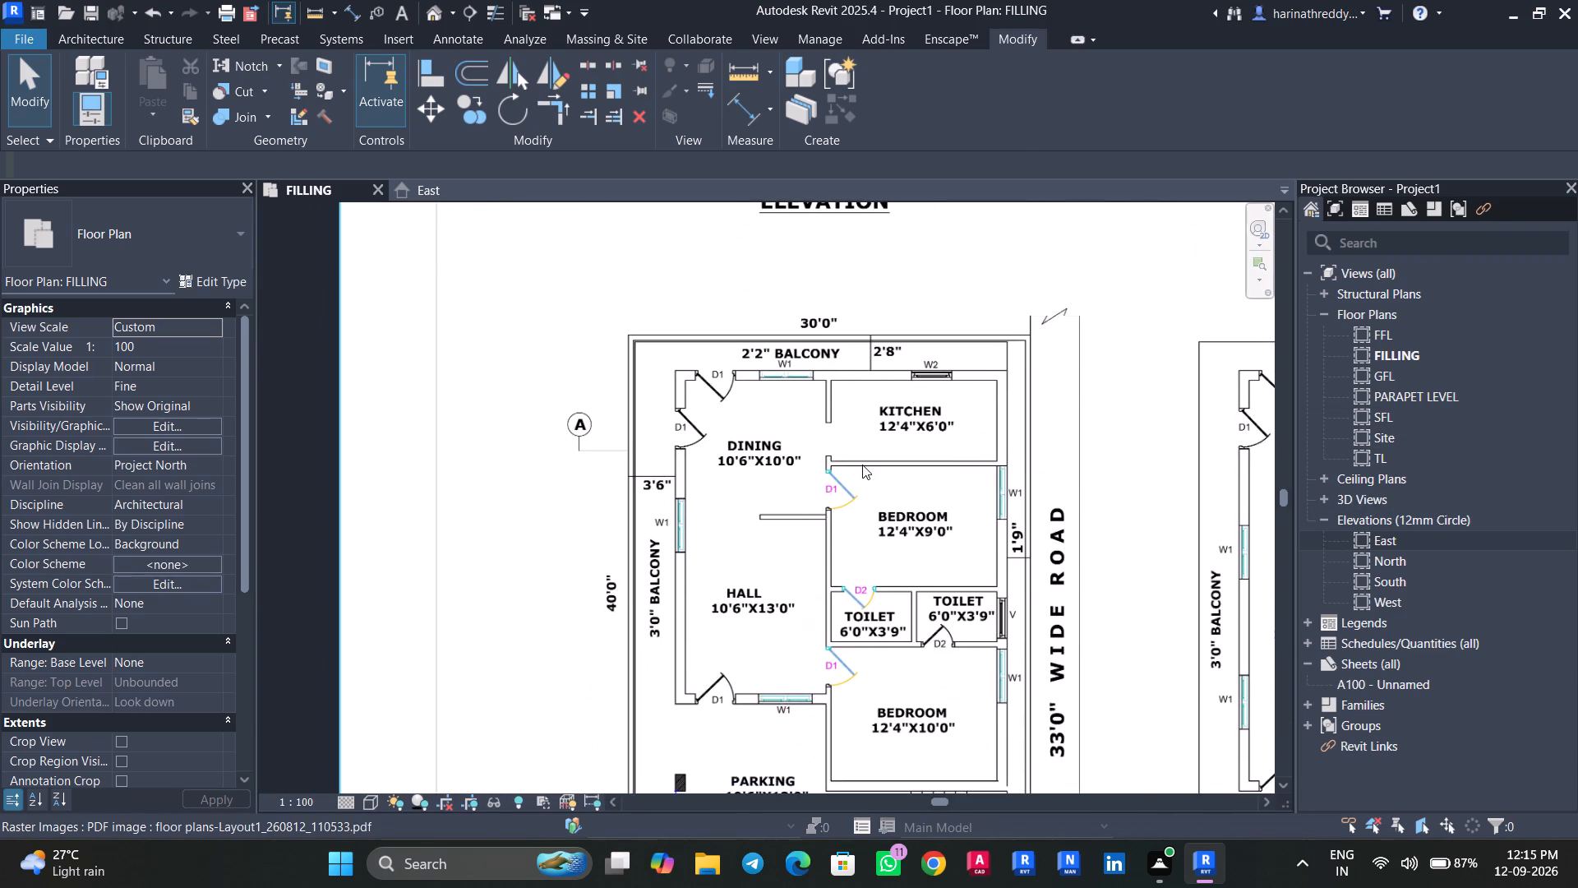
{"action": "scroll", "coordinate": [862, 465], "scroll_direction": "up", "scroll_amount": 2}
{"action": "scroll", "coordinate": [862, 465], "scroll_direction": "down", "scroll_amount": 1}
{"action": "scroll", "coordinate": [862, 465], "scroll_direction": "up", "scroll_amount": 1}
{"action": "middle_click_drag", "start_coordinate": [864, 506], "coordinate": [872, 442]}
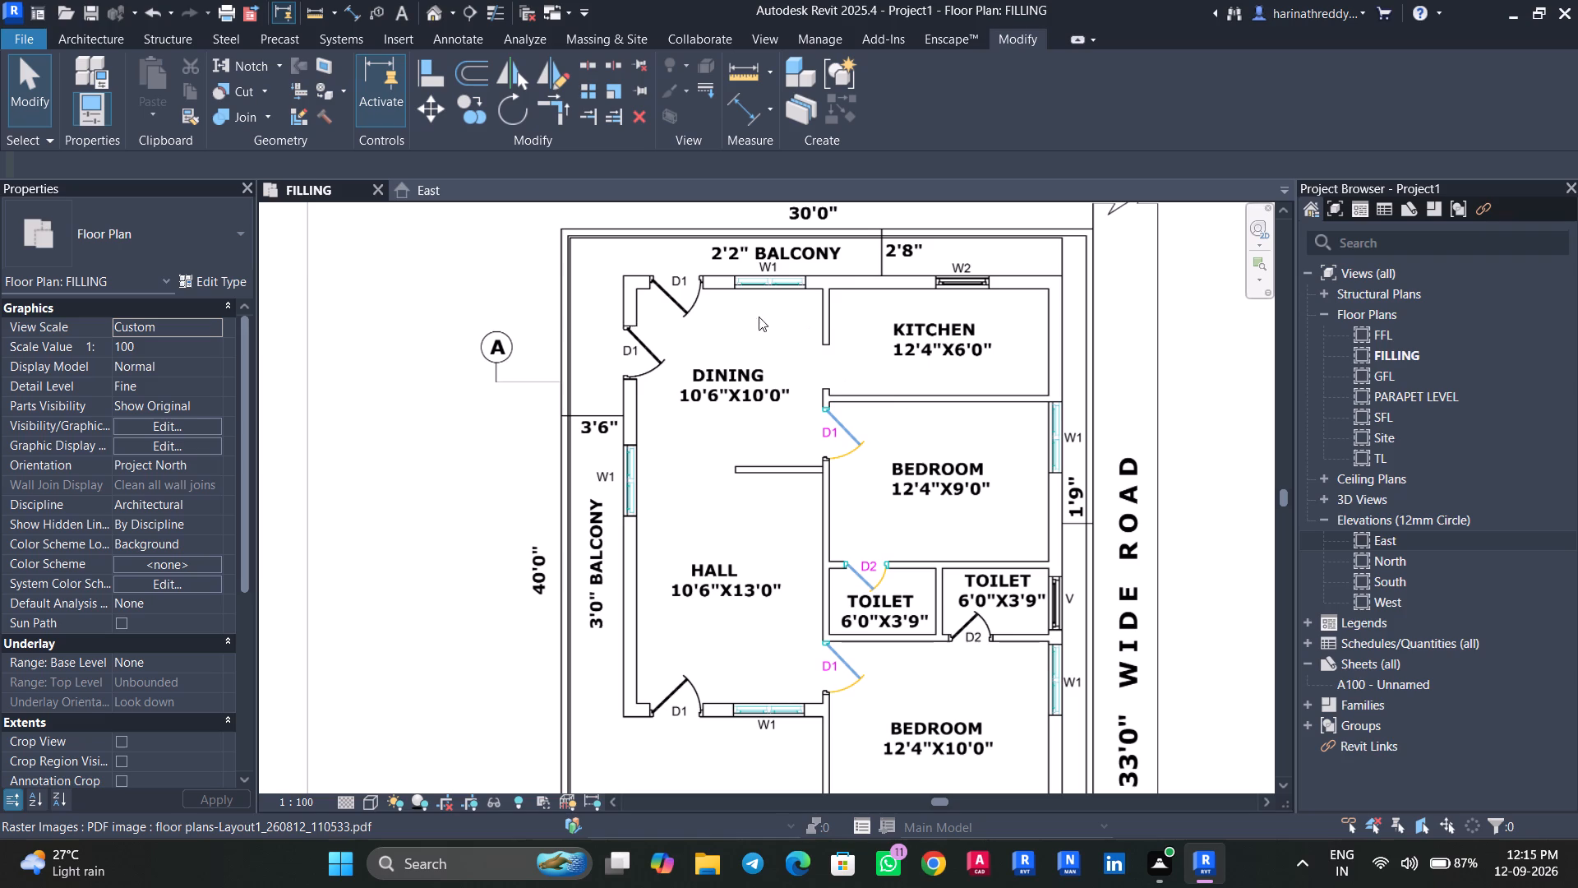
{"action": "scroll", "coordinate": [636, 298], "scroll_direction": "up", "scroll_amount": 1}
{"action": "middle_click_drag", "start_coordinate": [794, 385], "coordinate": [784, 431]}
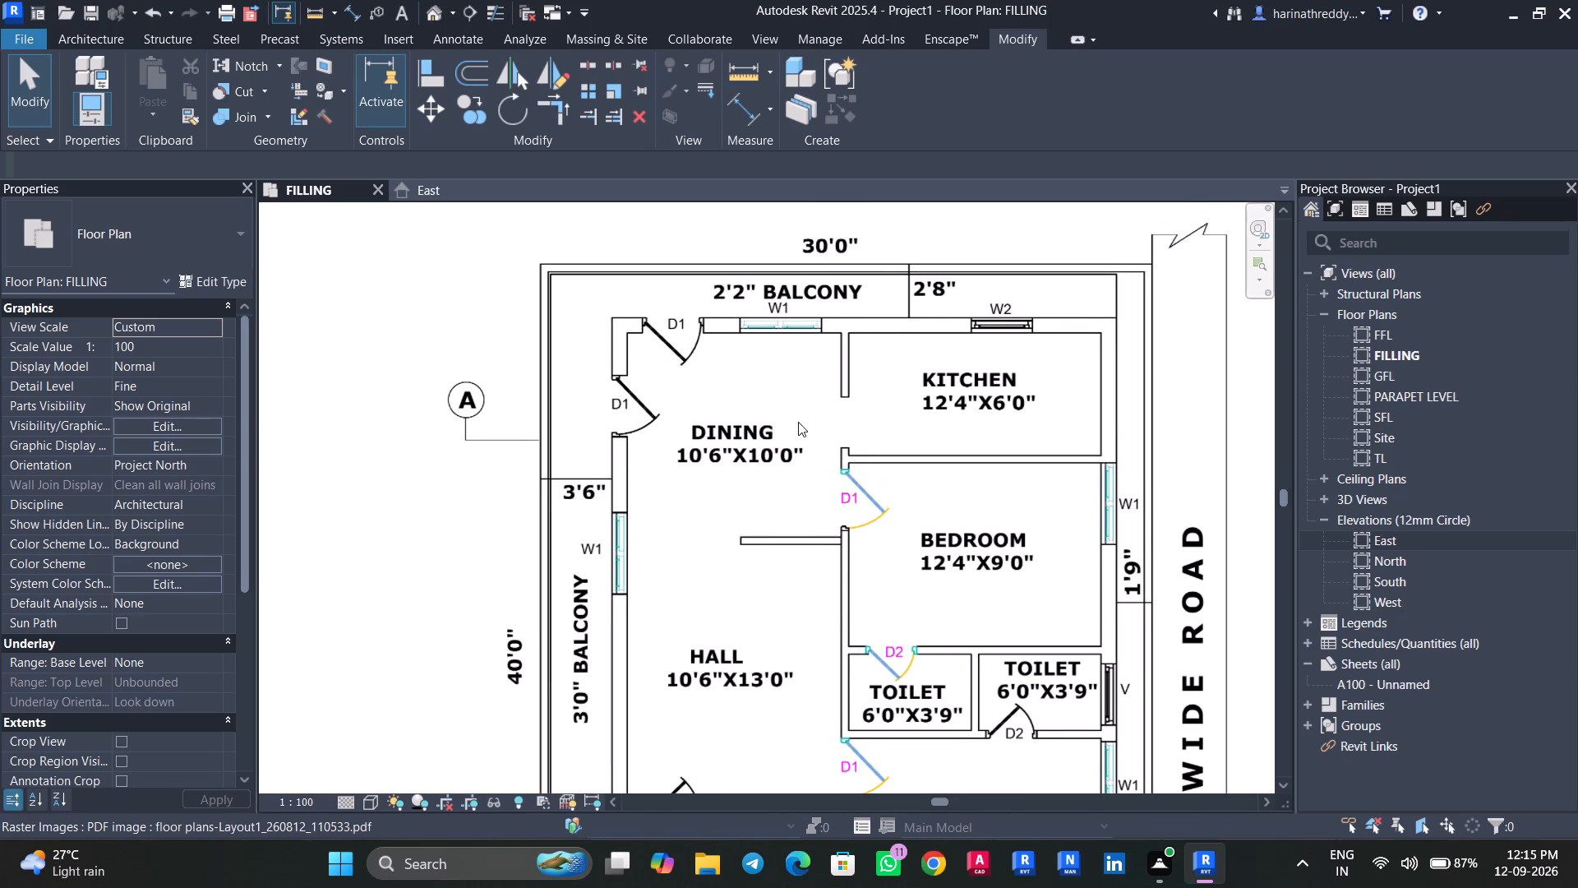
Open the GFL floor plan and compare its contents with the PDF drawing in the FILLING plan.
{"action": "double_click", "coordinate": [1384, 377]}
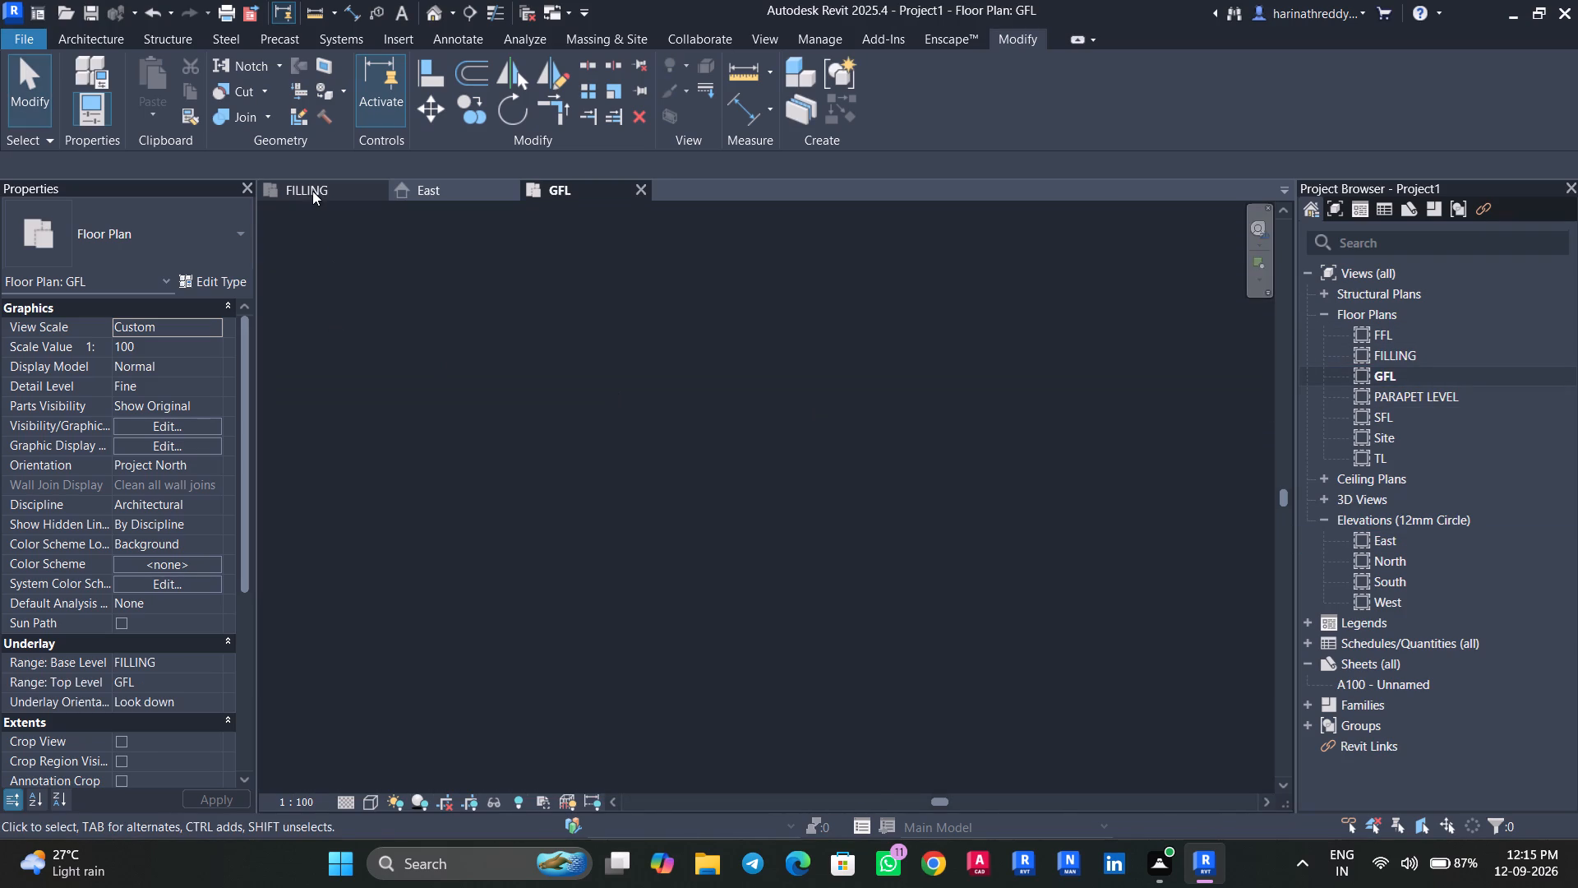
{"action": "left_click", "coordinate": [312, 191]}
{"action": "scroll", "coordinate": [577, 395], "scroll_direction": "down", "scroll_amount": 3}
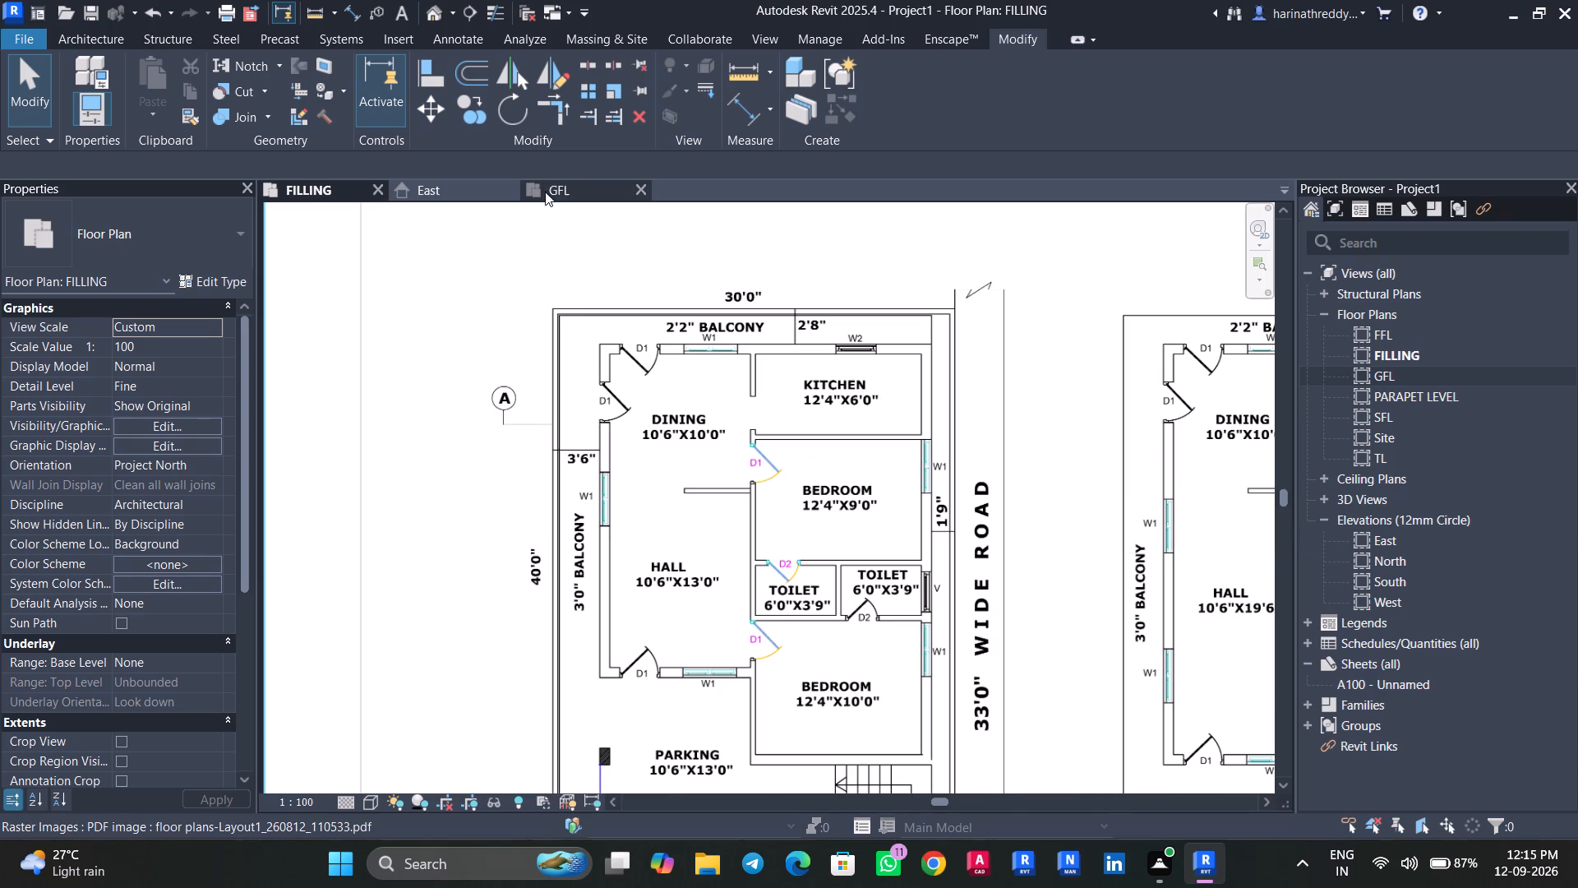
{"action": "left_click", "coordinate": [563, 188]}
{"action": "scroll", "coordinate": [601, 417], "scroll_direction": "down", "scroll_amount": 10}
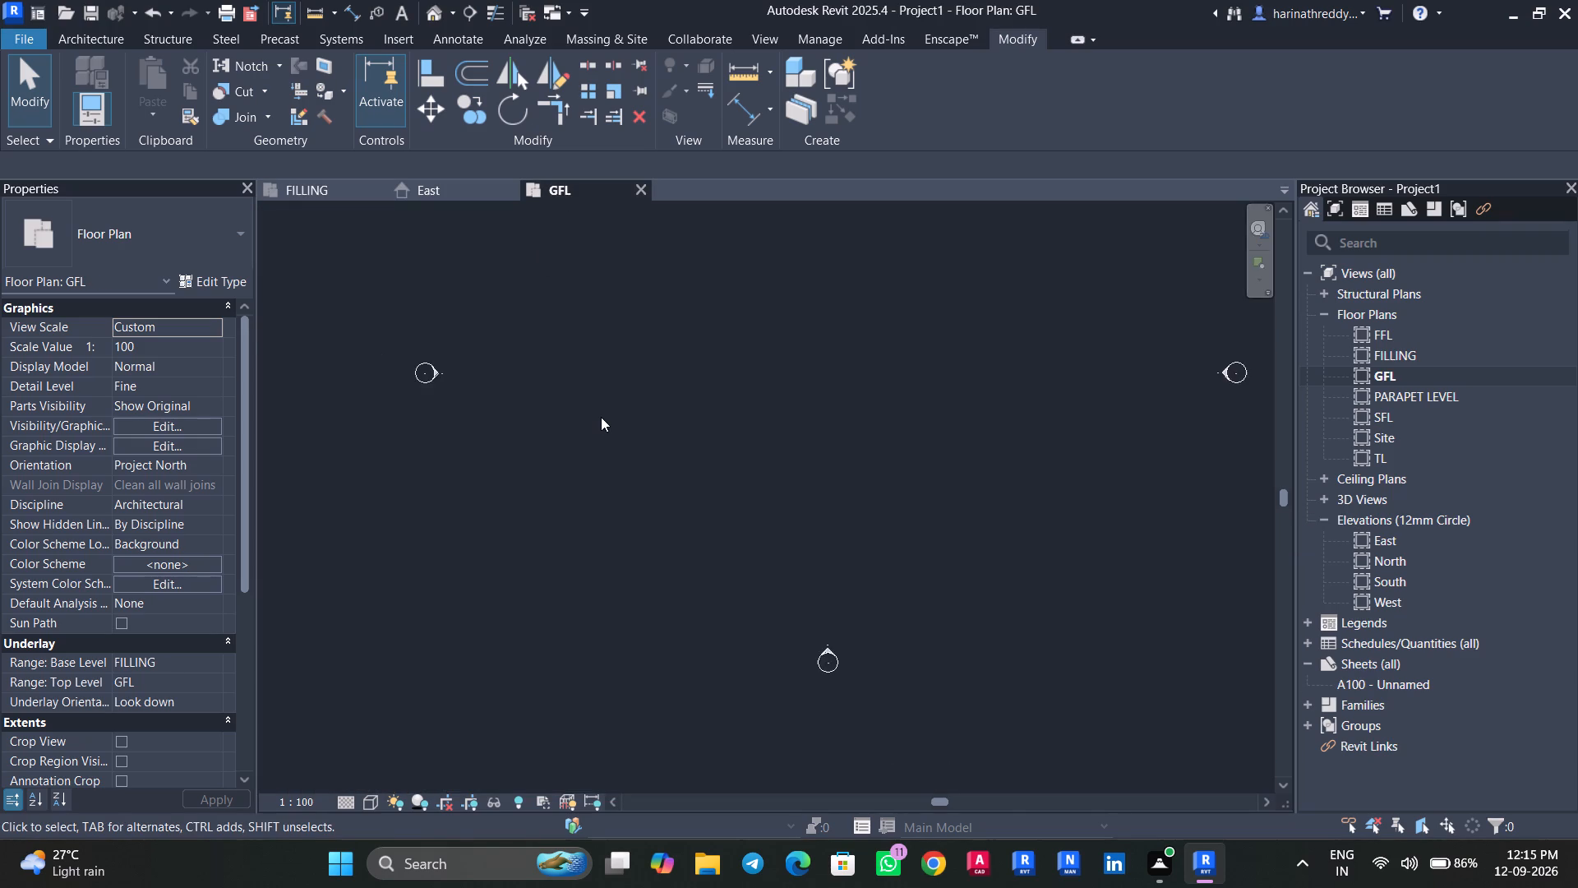
{"action": "scroll", "coordinate": [602, 417], "scroll_direction": "up", "scroll_amount": 1}
{"action": "scroll", "coordinate": [602, 417], "scroll_direction": "down", "scroll_amount": 2}
{"action": "scroll", "coordinate": [656, 473], "scroll_direction": "down", "scroll_amount": 3}
{"action": "middle_click_drag", "start_coordinate": [693, 451], "coordinate": [639, 558]}
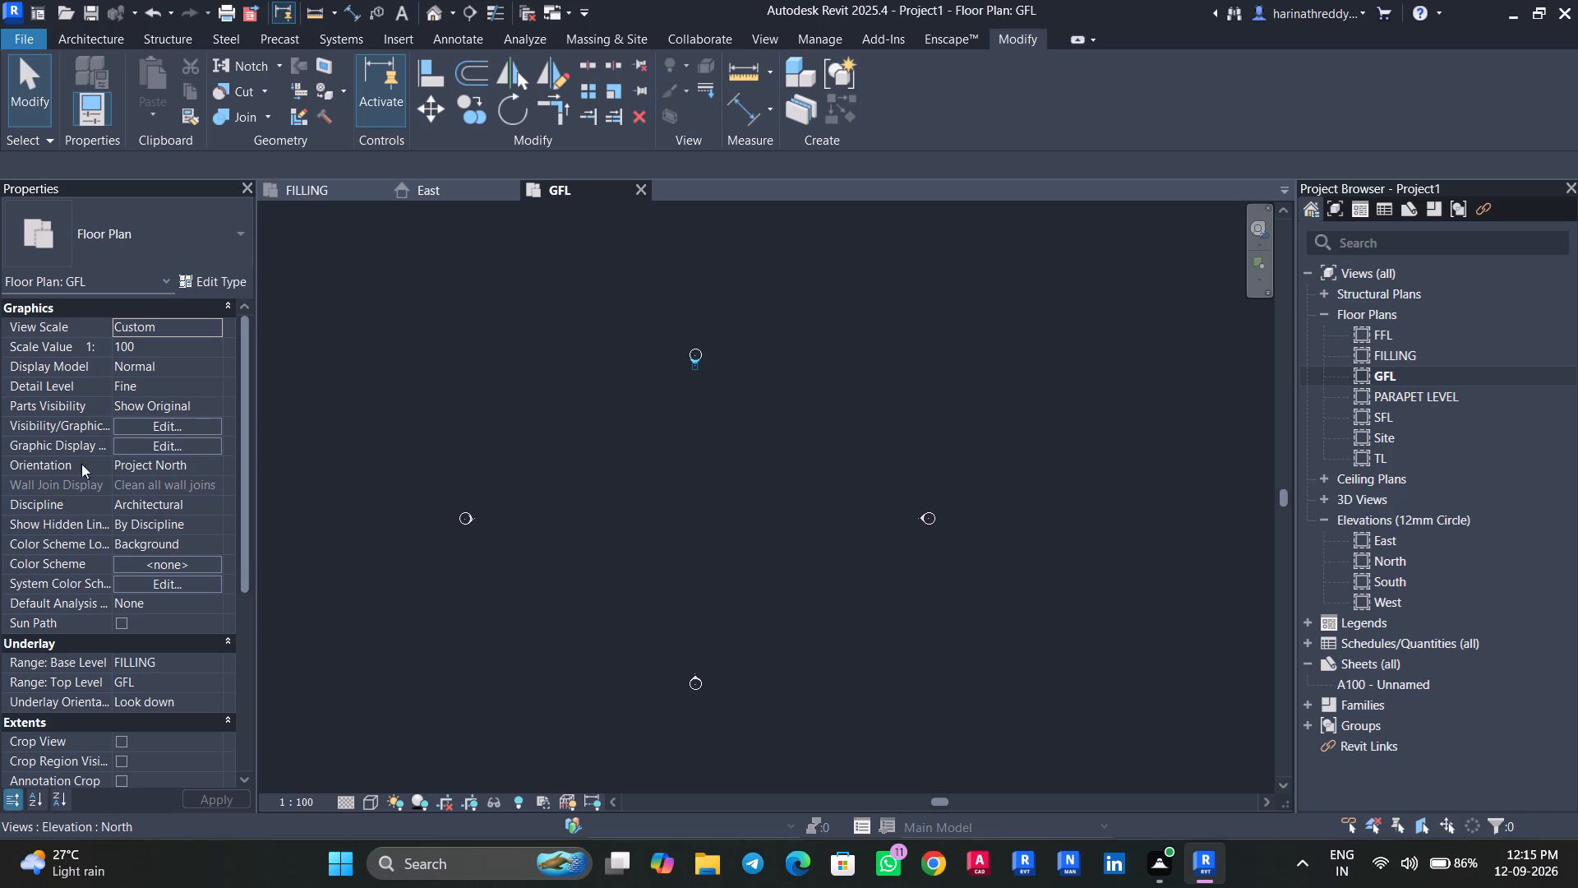
{"action": "left_click", "coordinate": [313, 195]}
{"action": "scroll", "coordinate": [676, 535], "scroll_direction": "up", "scroll_amount": 5}
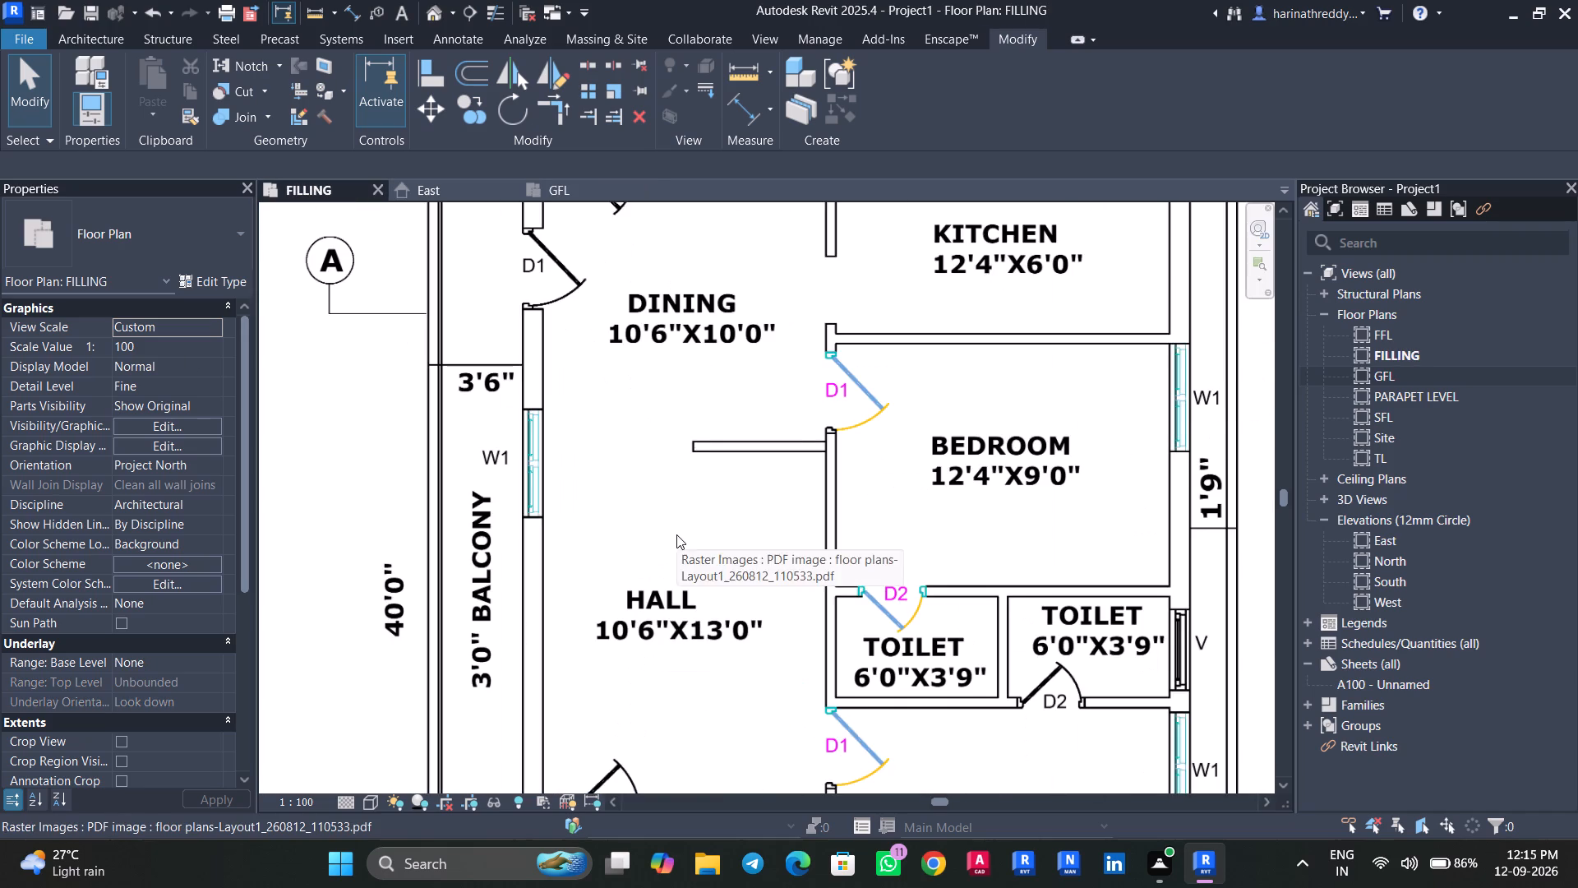
{"action": "middle_click_drag", "start_coordinate": [676, 534], "coordinate": [645, 478]}
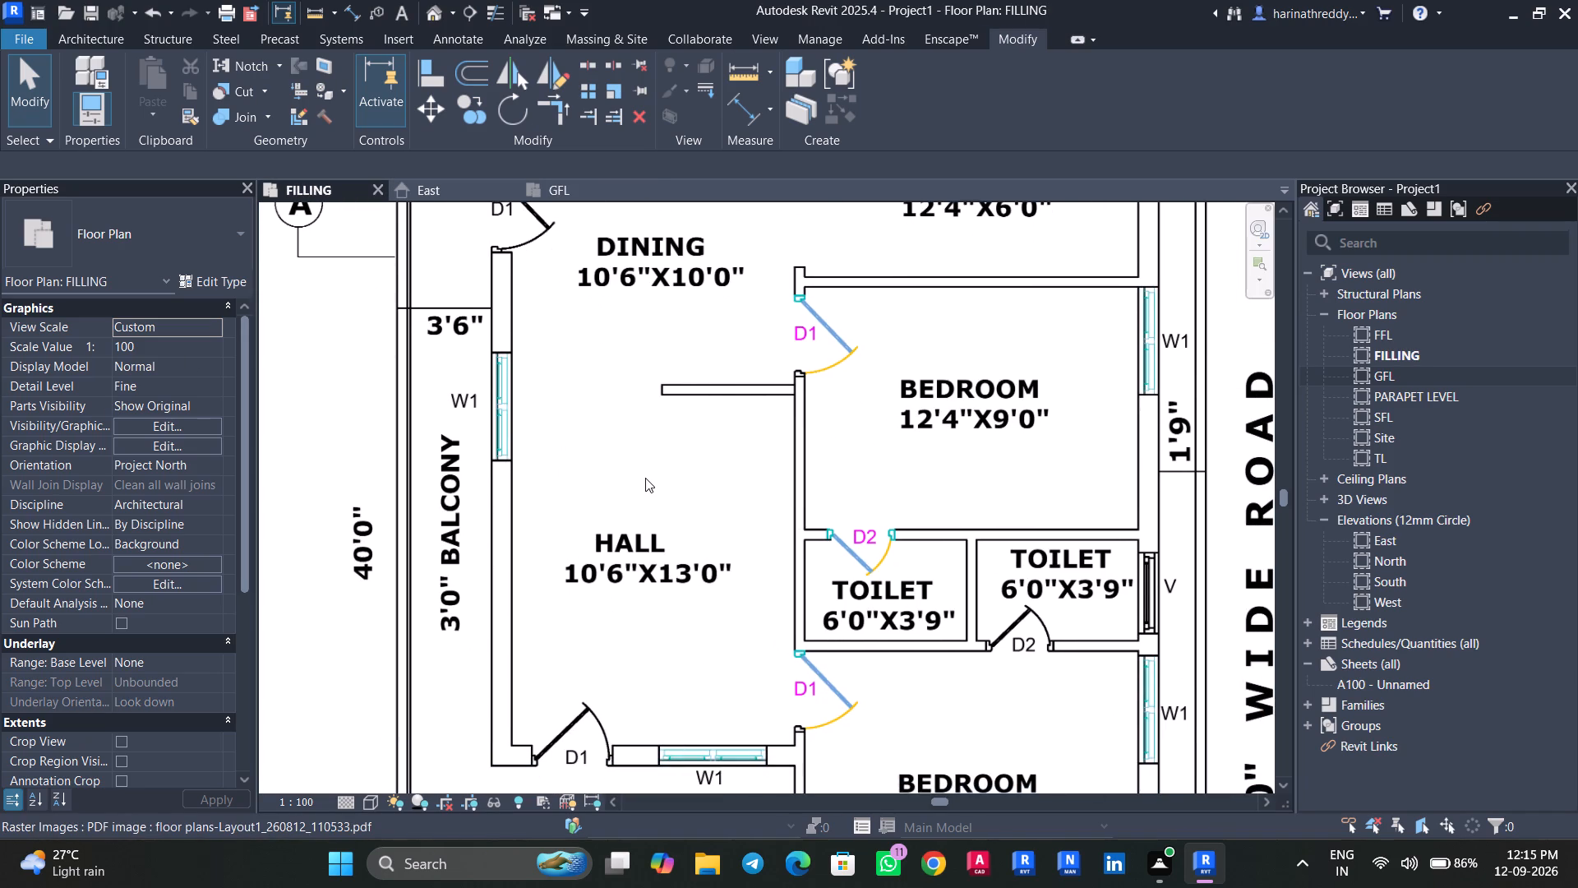
Configure EXT WALL placement with base constraint GFL, top constraint up to level FFL and location line Finish Face: Exterior.
{"action": "type", "text": "WA"}
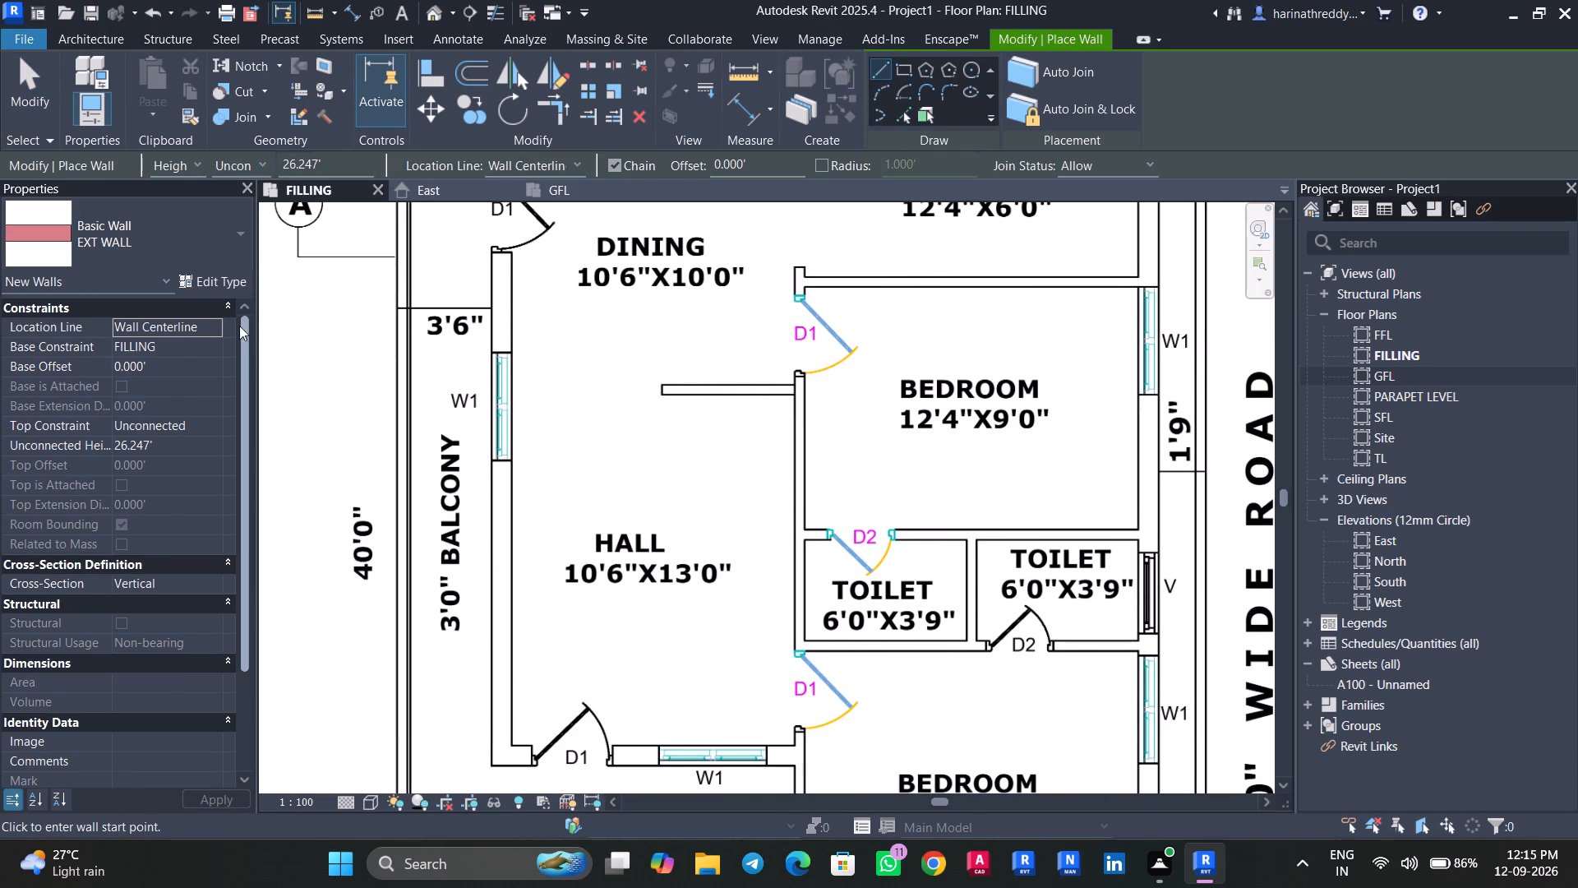
{"action": "left_click", "coordinate": [212, 341]}
{"action": "left_click", "coordinate": [186, 375]}
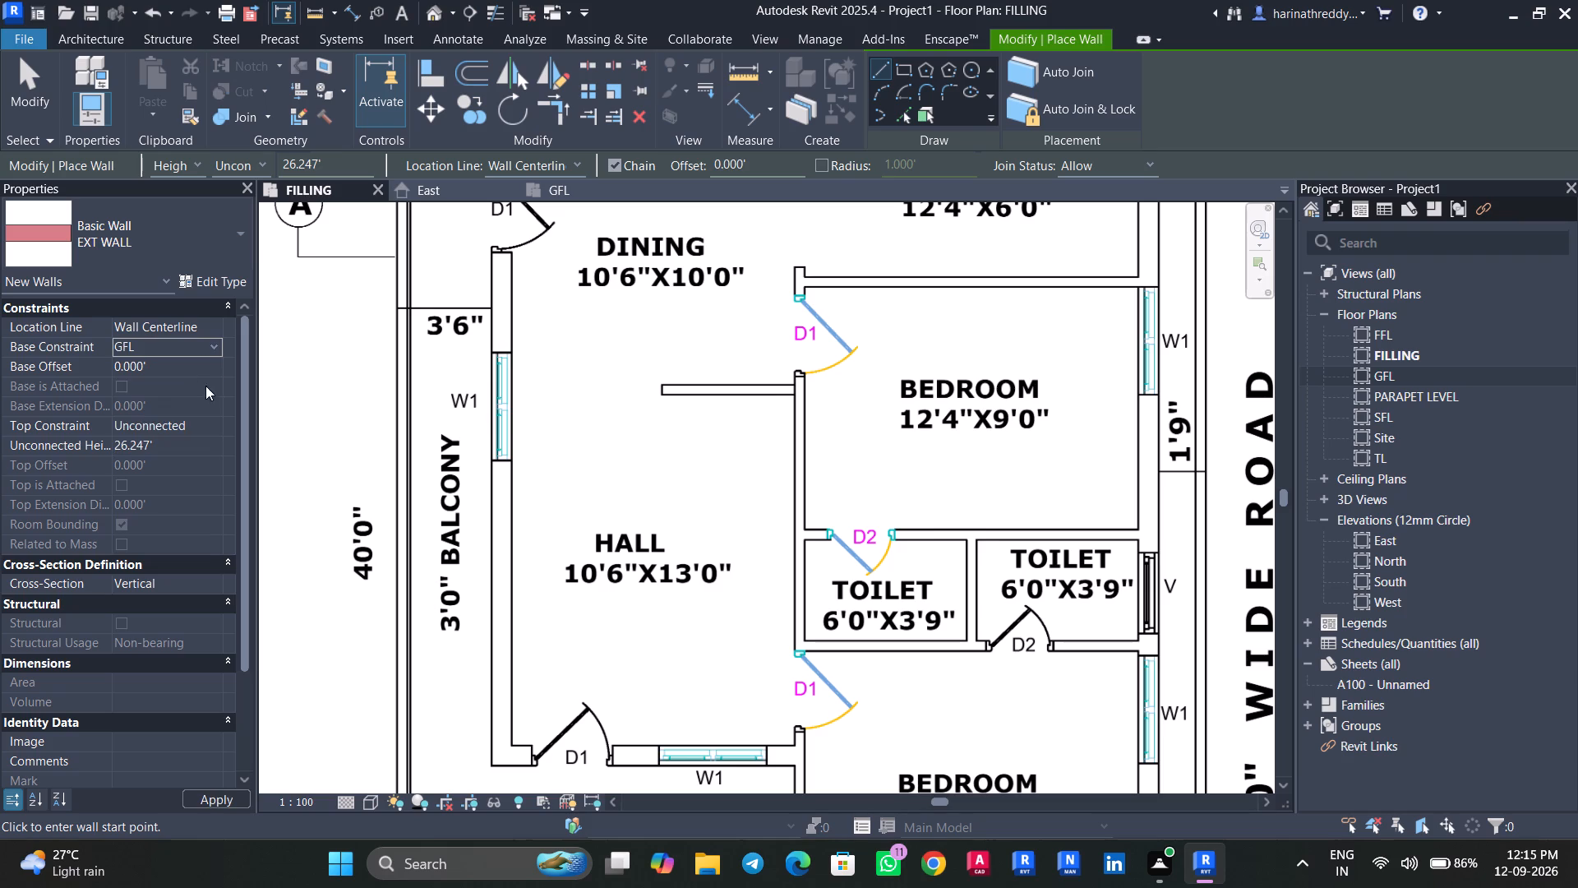
{"action": "left_click", "coordinate": [211, 425]}
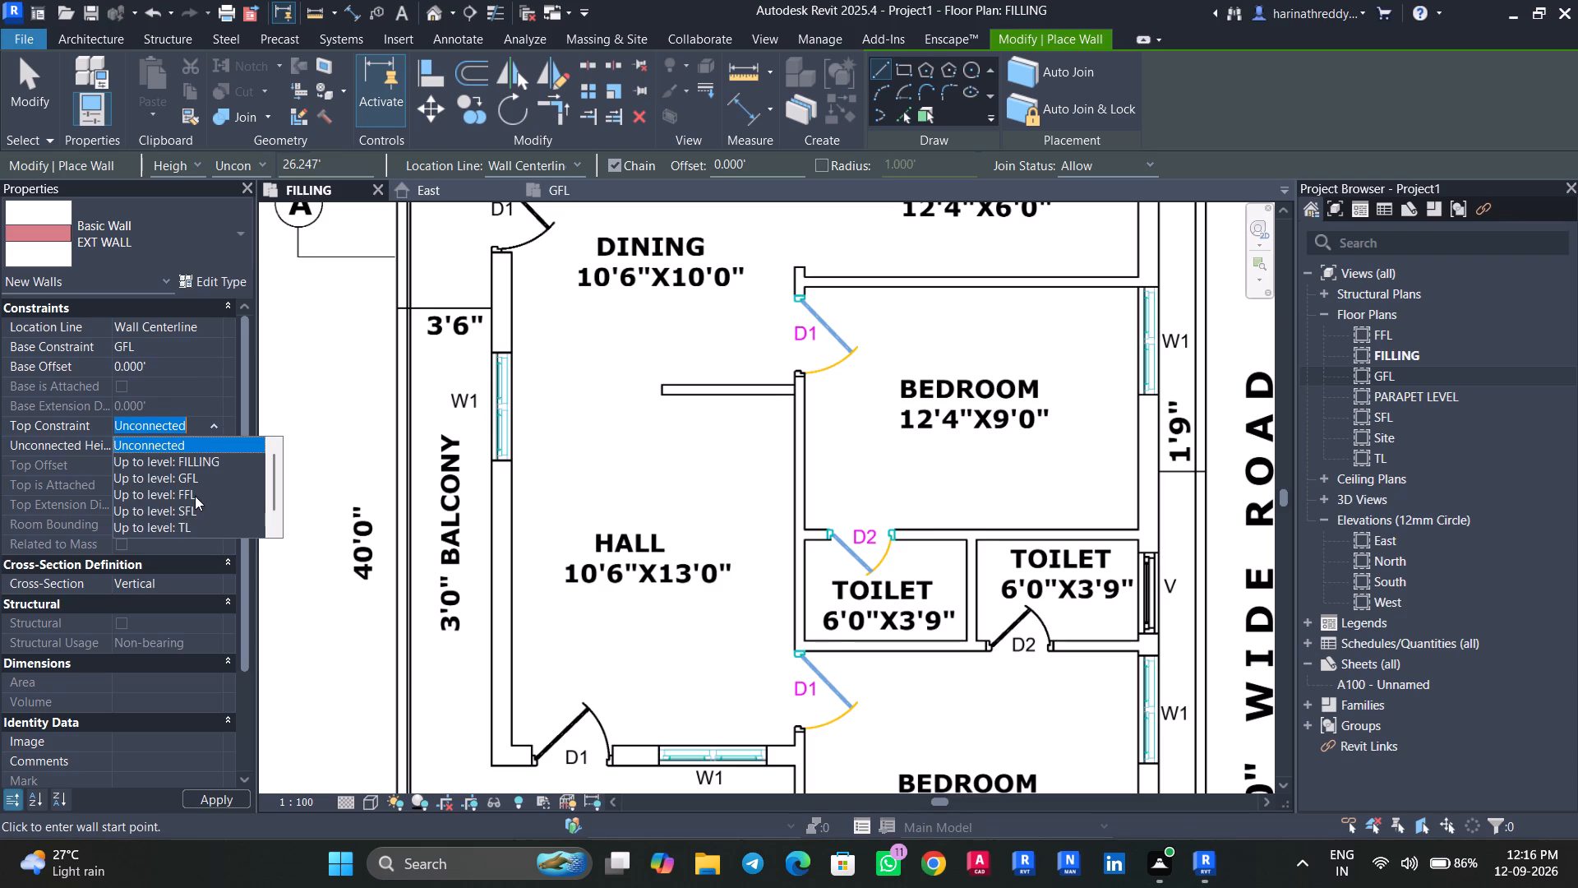
{"action": "left_click", "coordinate": [195, 495]}
{"action": "scroll", "coordinate": [570, 592], "scroll_direction": "down", "scroll_amount": 7}
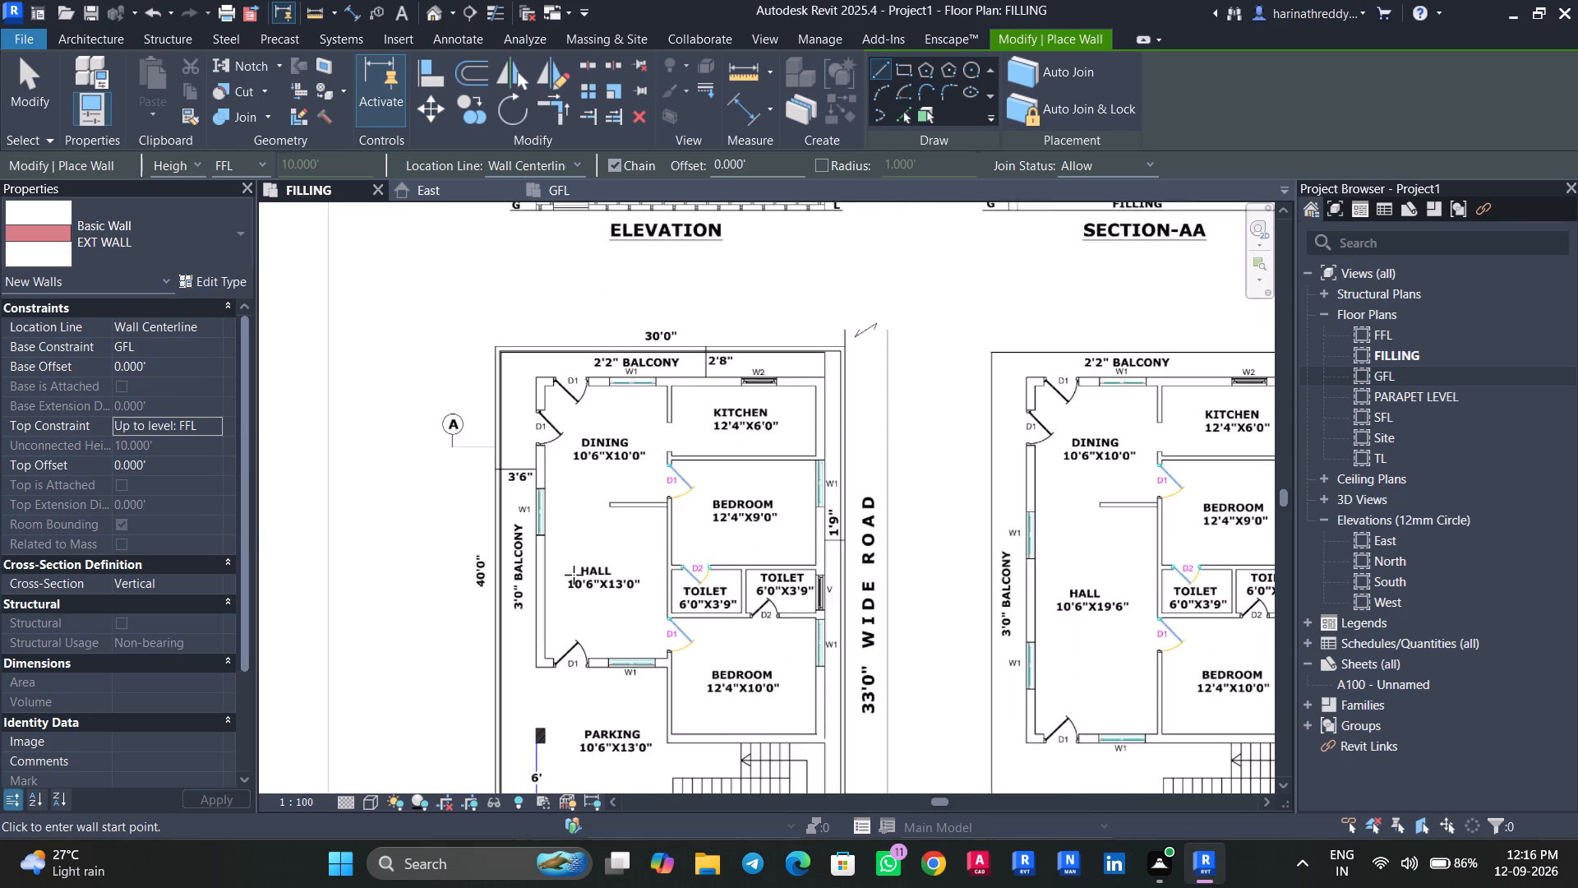
{"action": "middle_click_drag", "start_coordinate": [574, 573], "coordinate": [538, 651]}
{"action": "scroll", "coordinate": [483, 599], "scroll_direction": "up", "scroll_amount": 2}
{"action": "scroll", "coordinate": [483, 599], "scroll_direction": "down", "scroll_amount": 1}
{"action": "scroll", "coordinate": [582, 452], "scroll_direction": "up", "scroll_amount": 10}
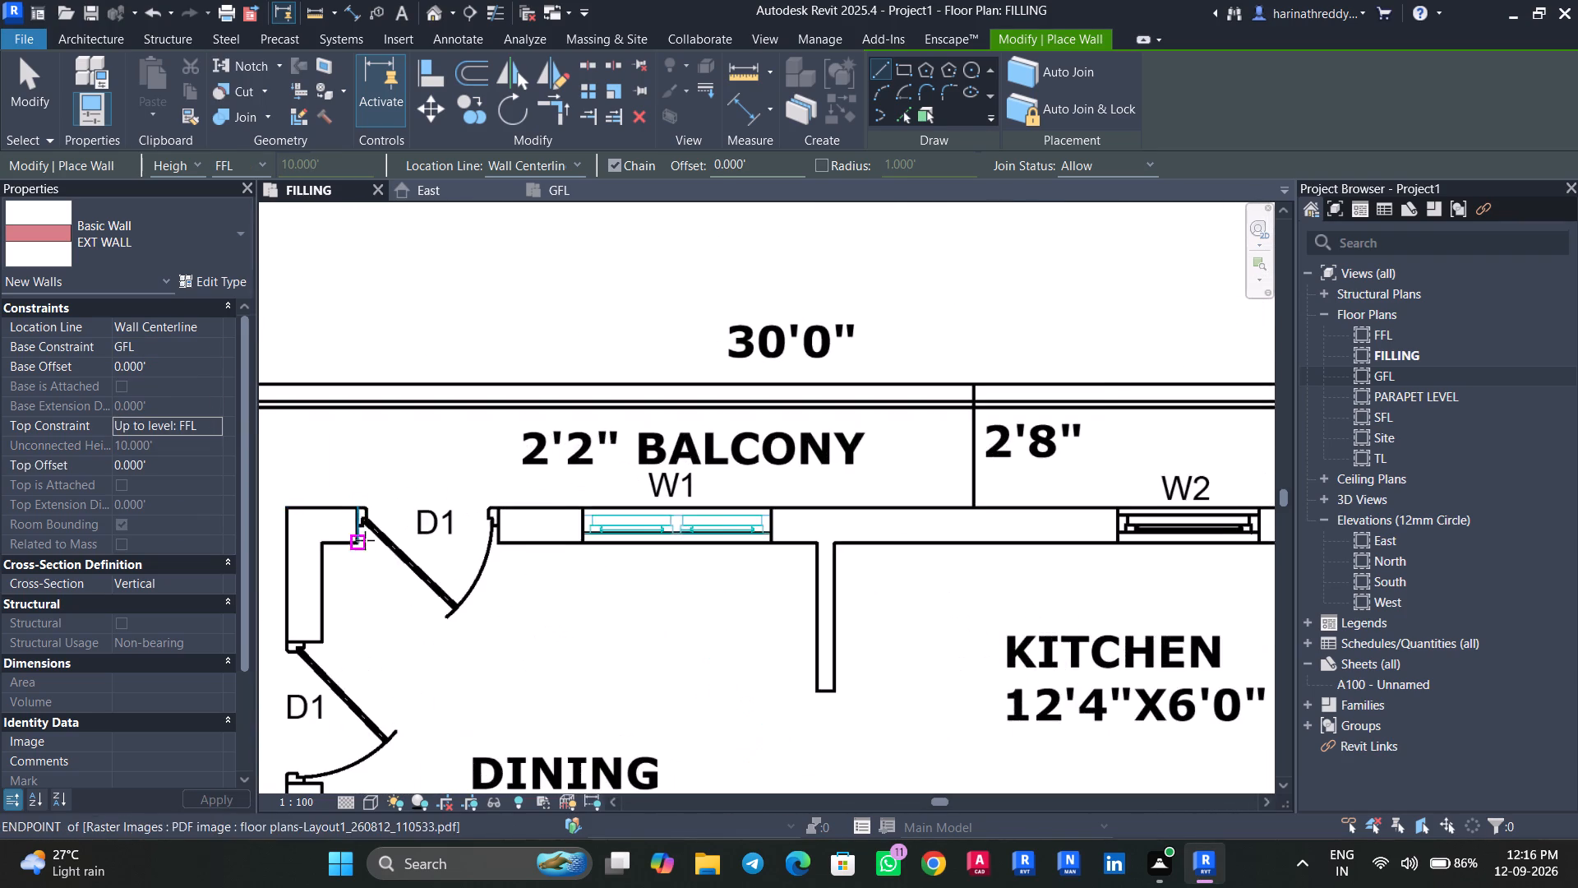
{"action": "middle_click_drag", "start_coordinate": [376, 547], "coordinate": [546, 532]}
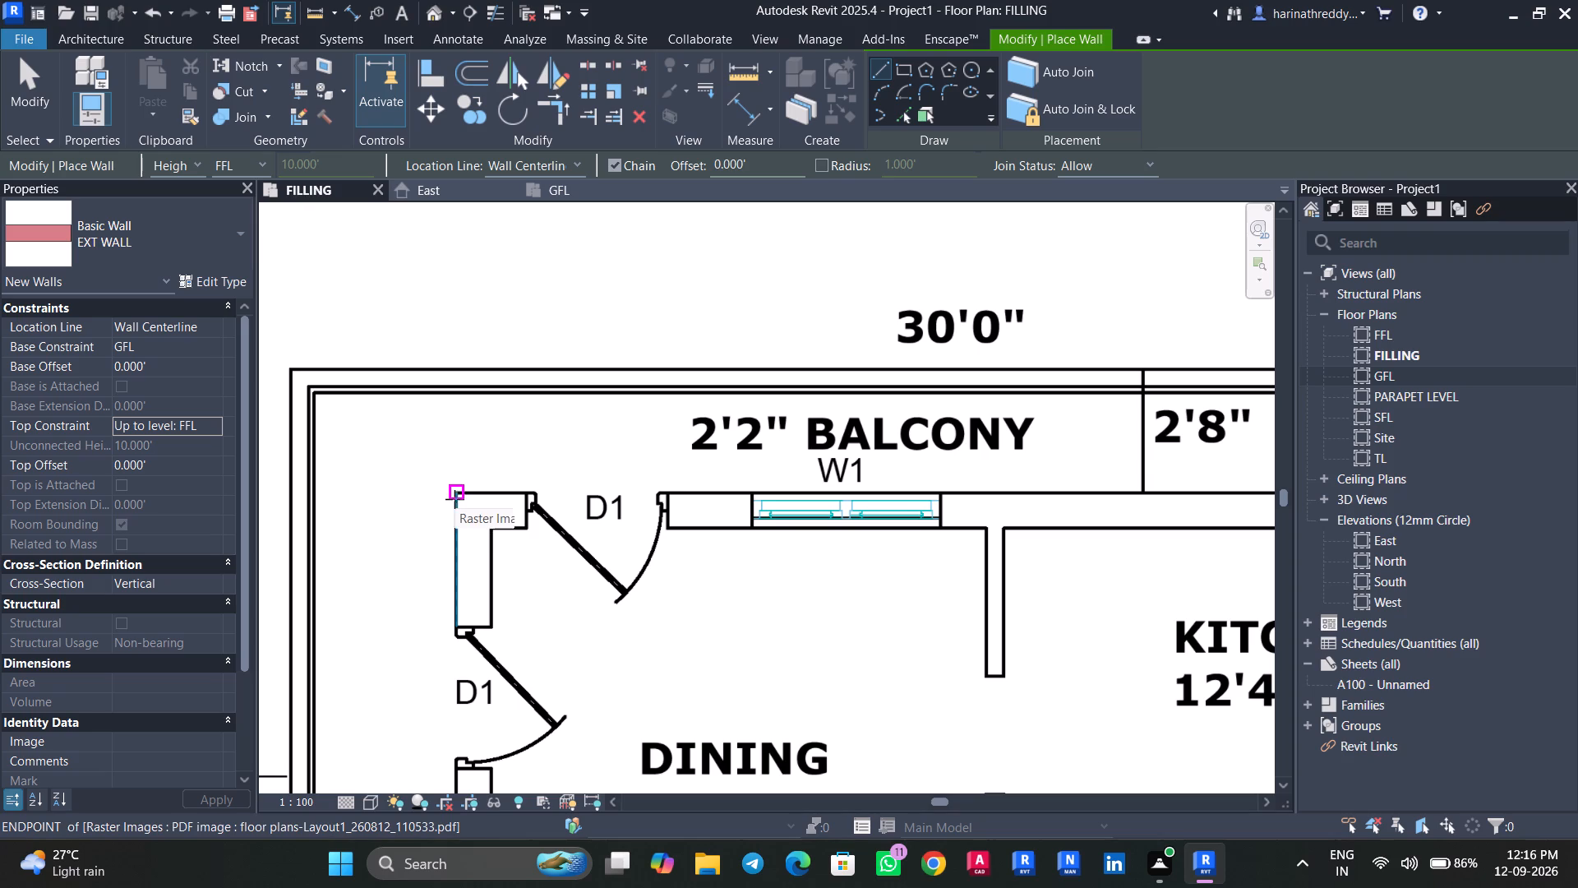
{"action": "left_click", "coordinate": [511, 158]}
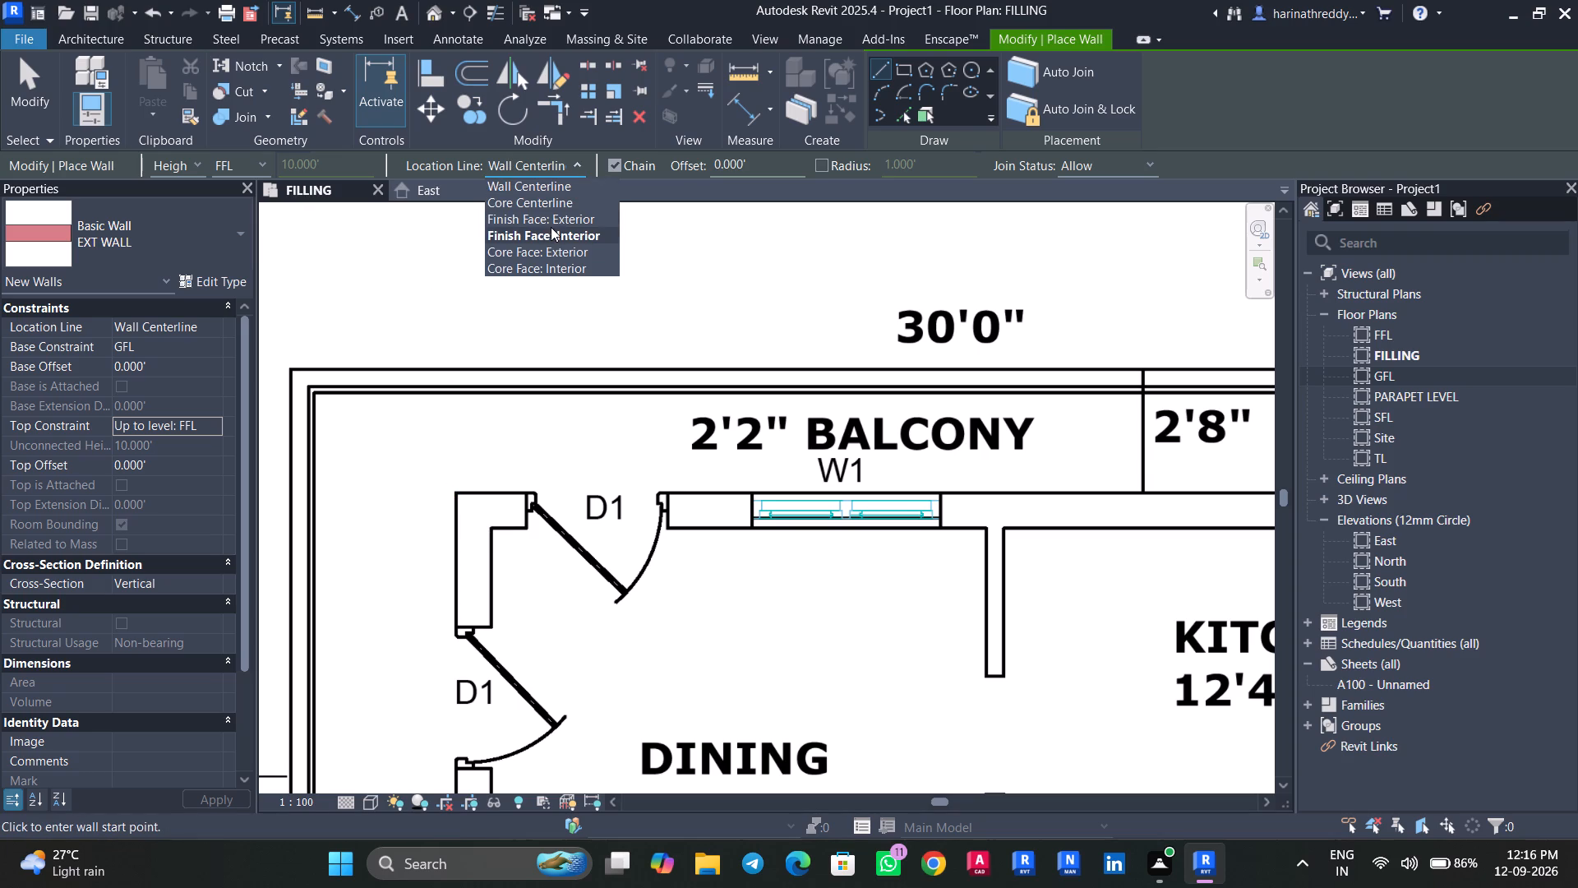
{"action": "left_click", "coordinate": [551, 221]}
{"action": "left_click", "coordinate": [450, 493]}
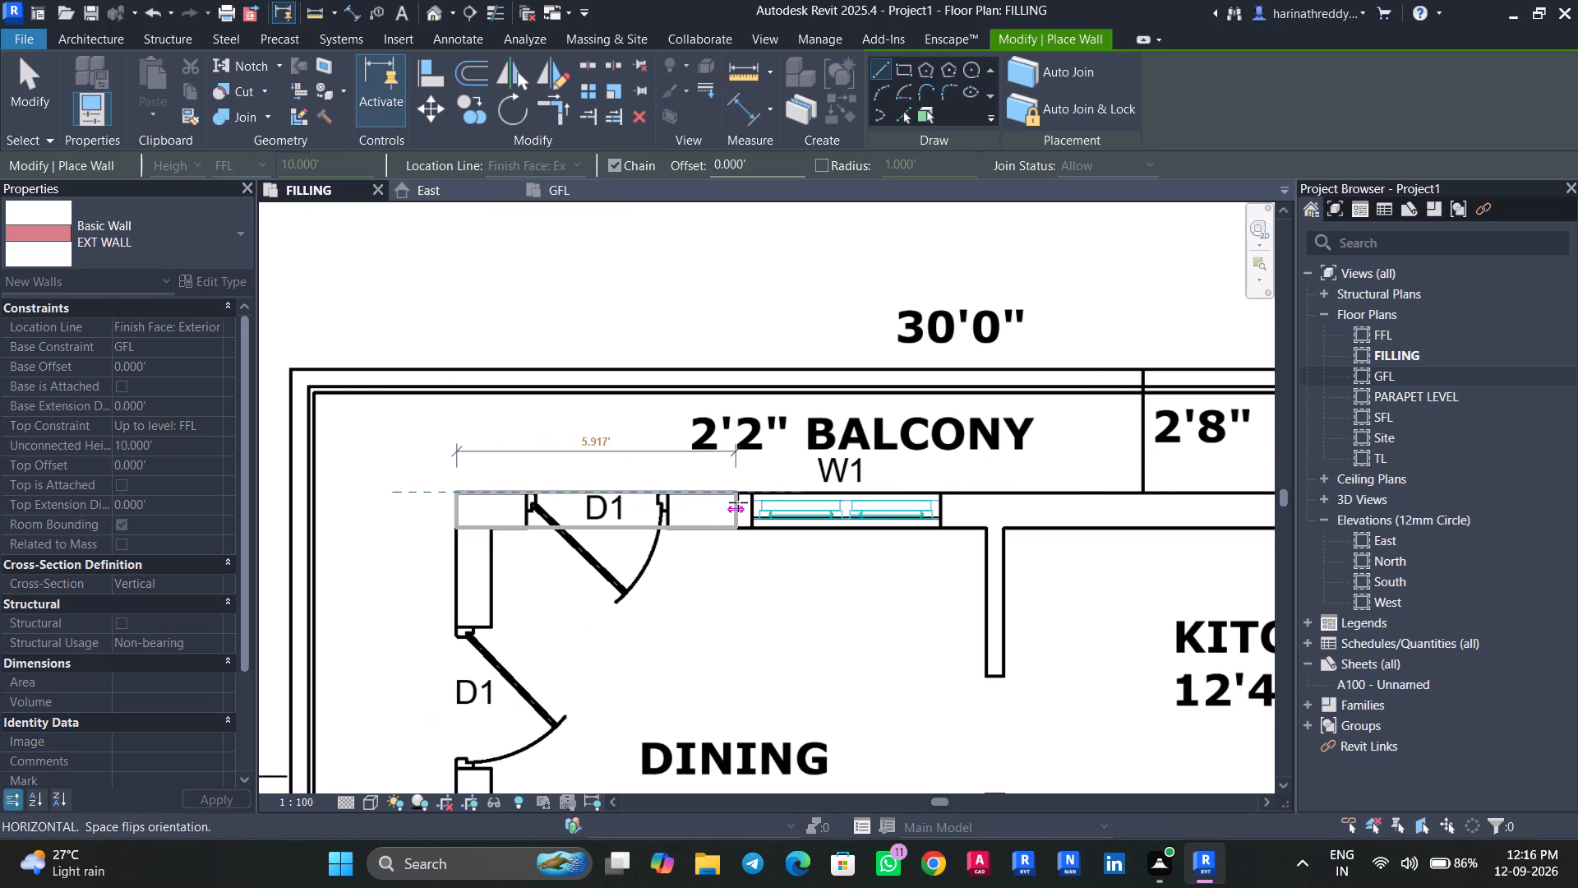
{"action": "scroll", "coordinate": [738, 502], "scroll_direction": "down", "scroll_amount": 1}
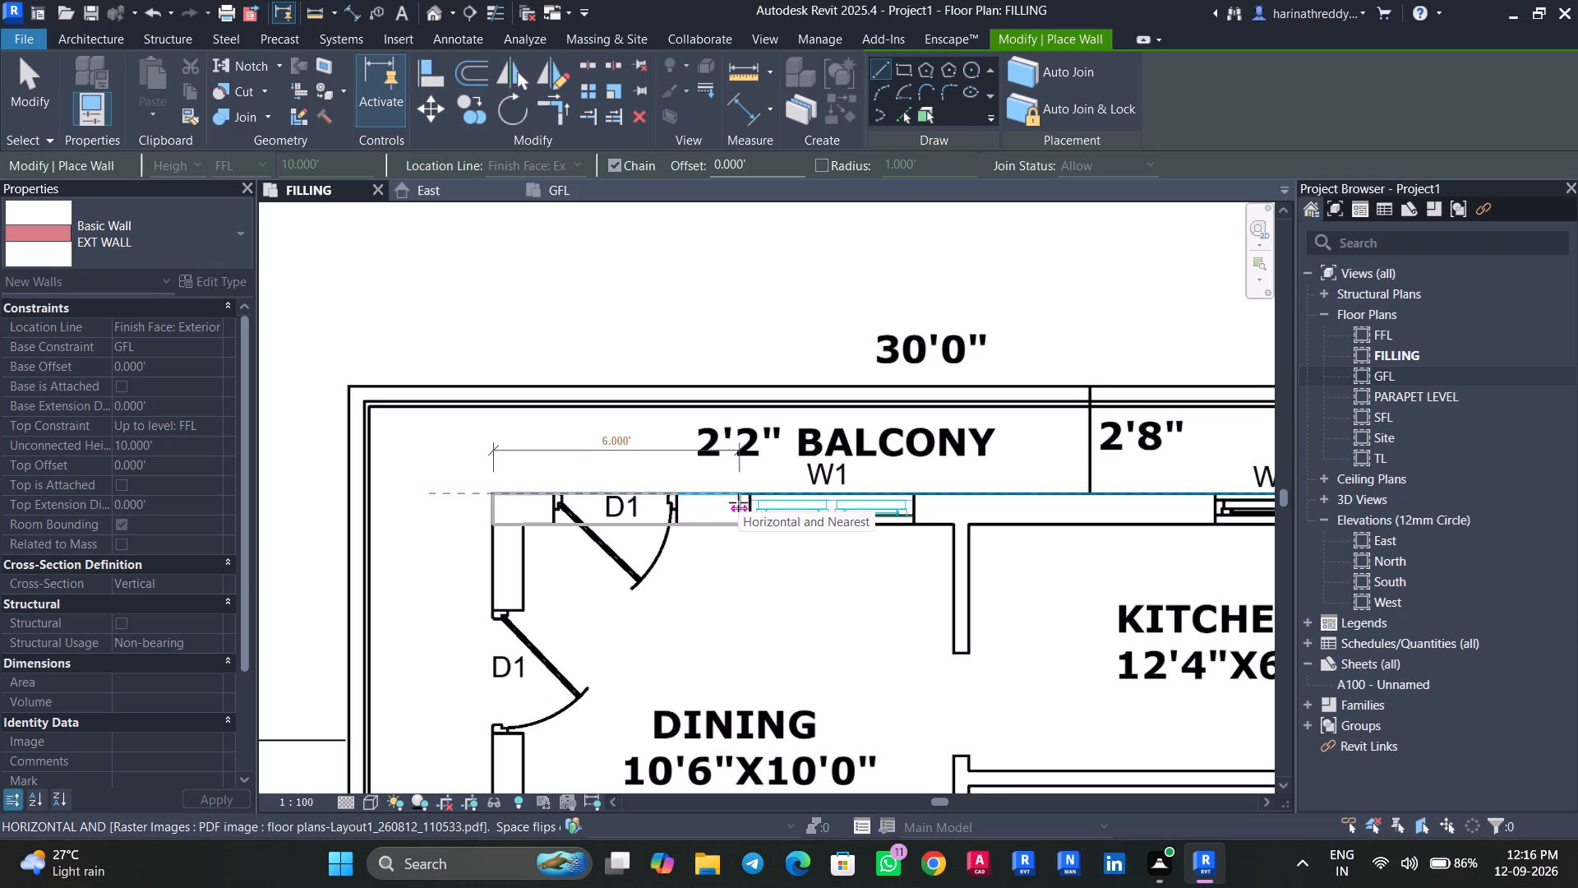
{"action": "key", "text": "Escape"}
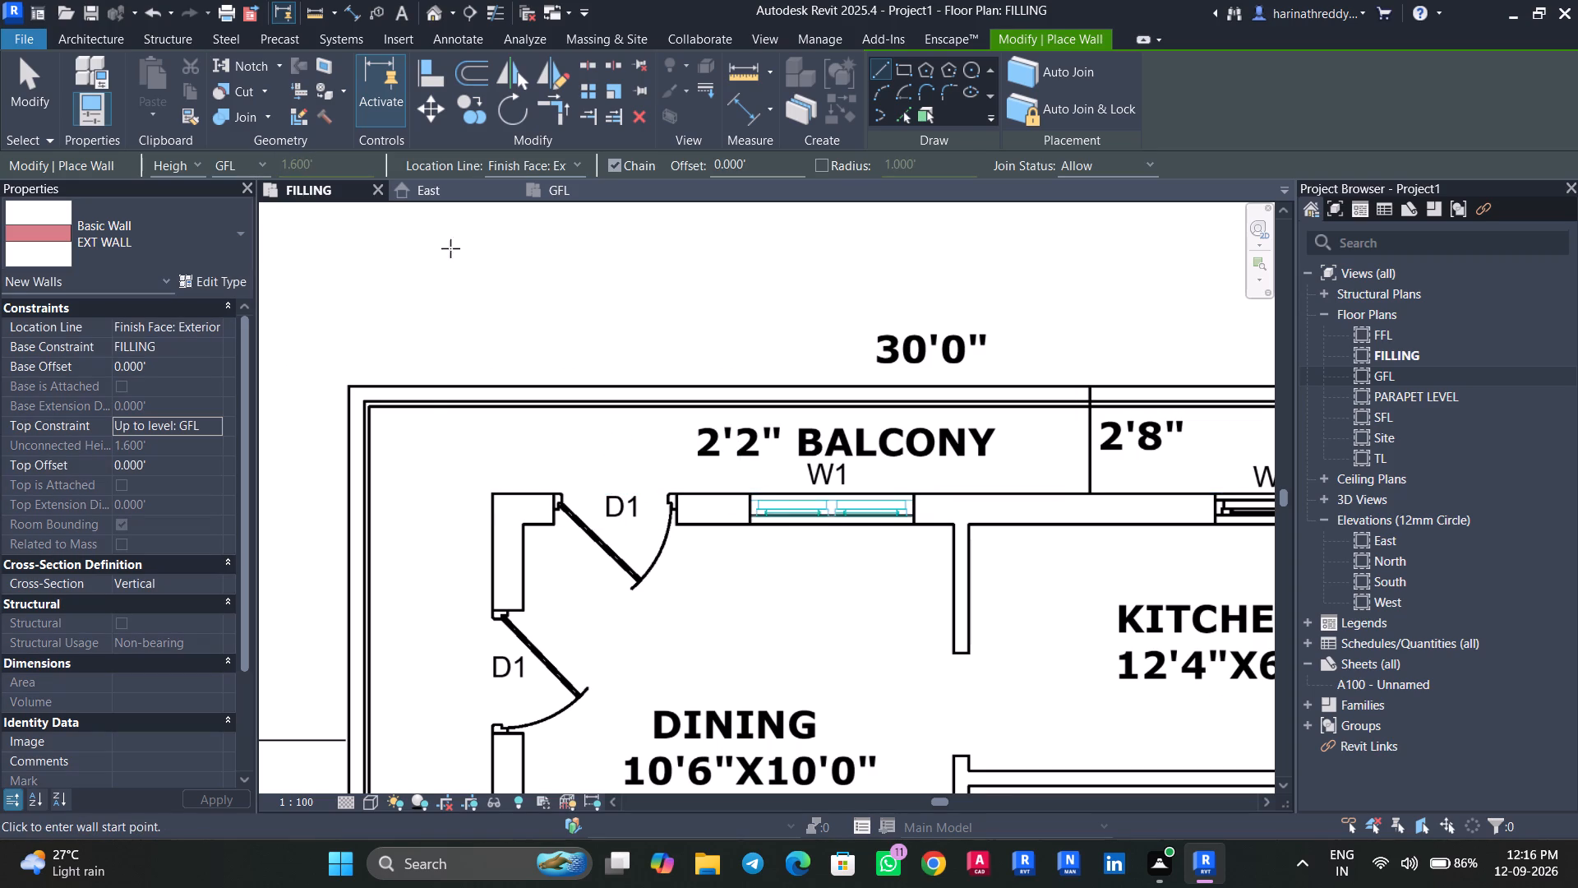
Draw an EXT WALL about 24.75' long from FILLING up to GFL along the dining and kitchen's outer edge beside the 2'2" balcony.
{"action": "left_click", "coordinate": [492, 497]}
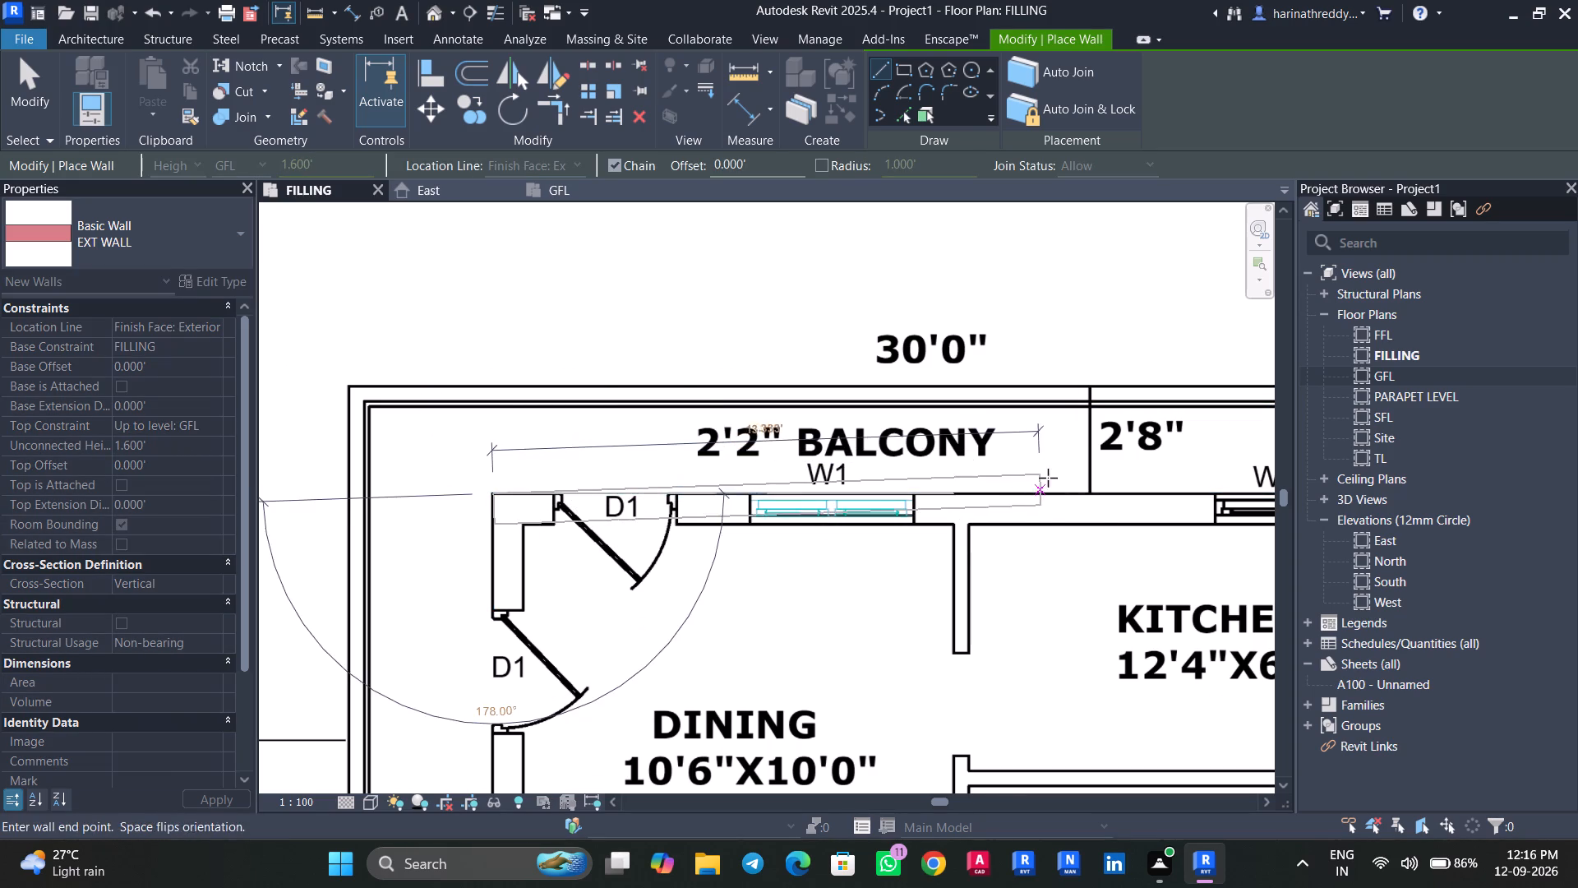
{"action": "middle_click_drag", "start_coordinate": [1096, 513], "coordinate": [611, 470]}
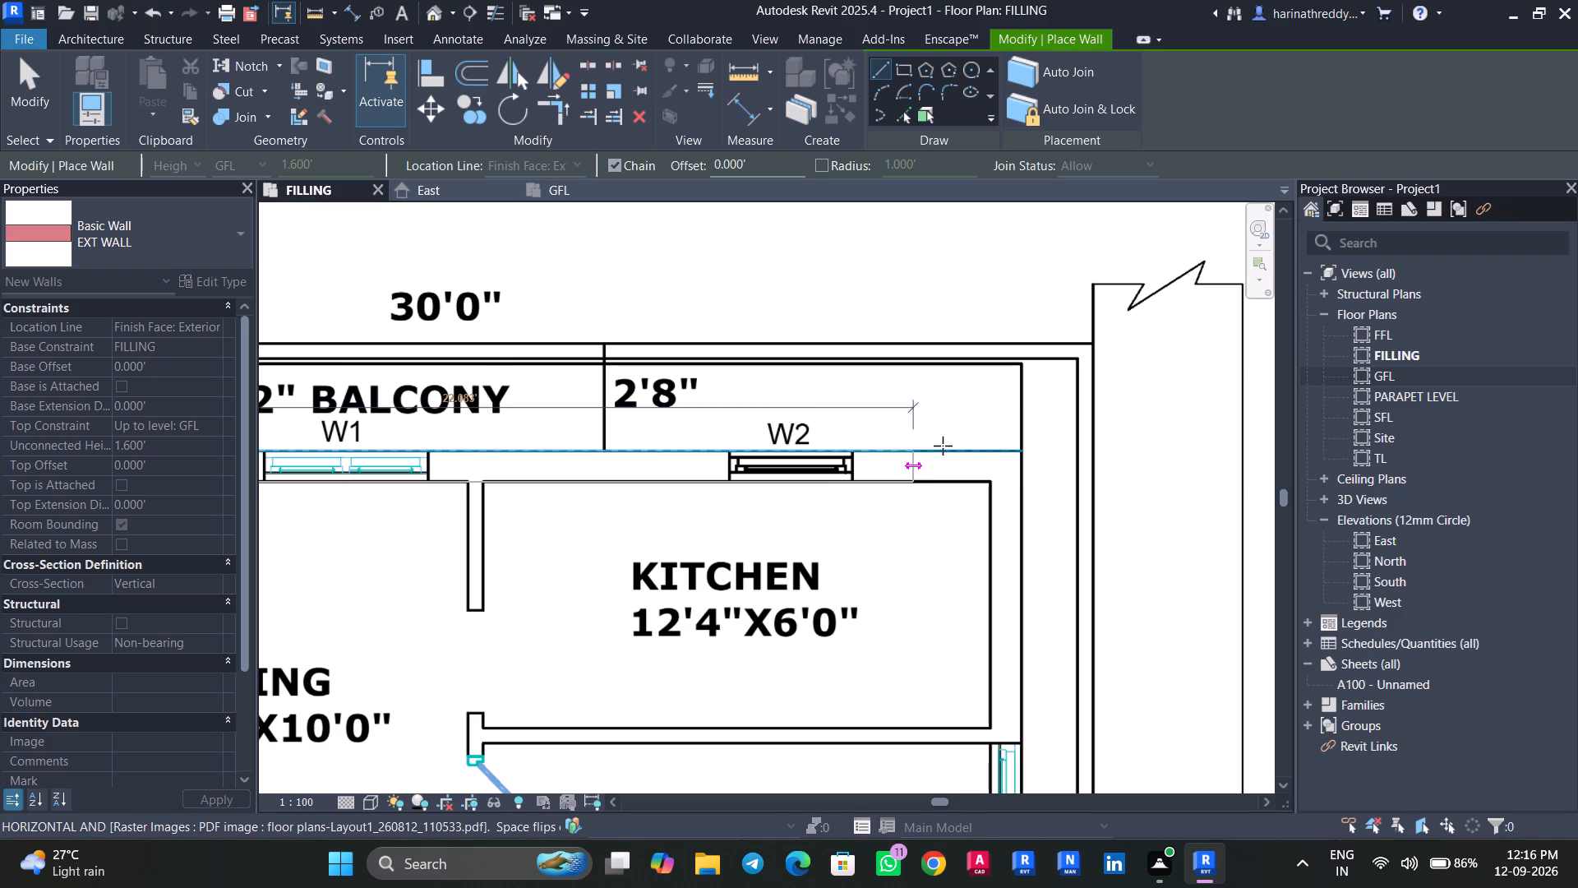
{"action": "left_click", "coordinate": [1024, 452]}
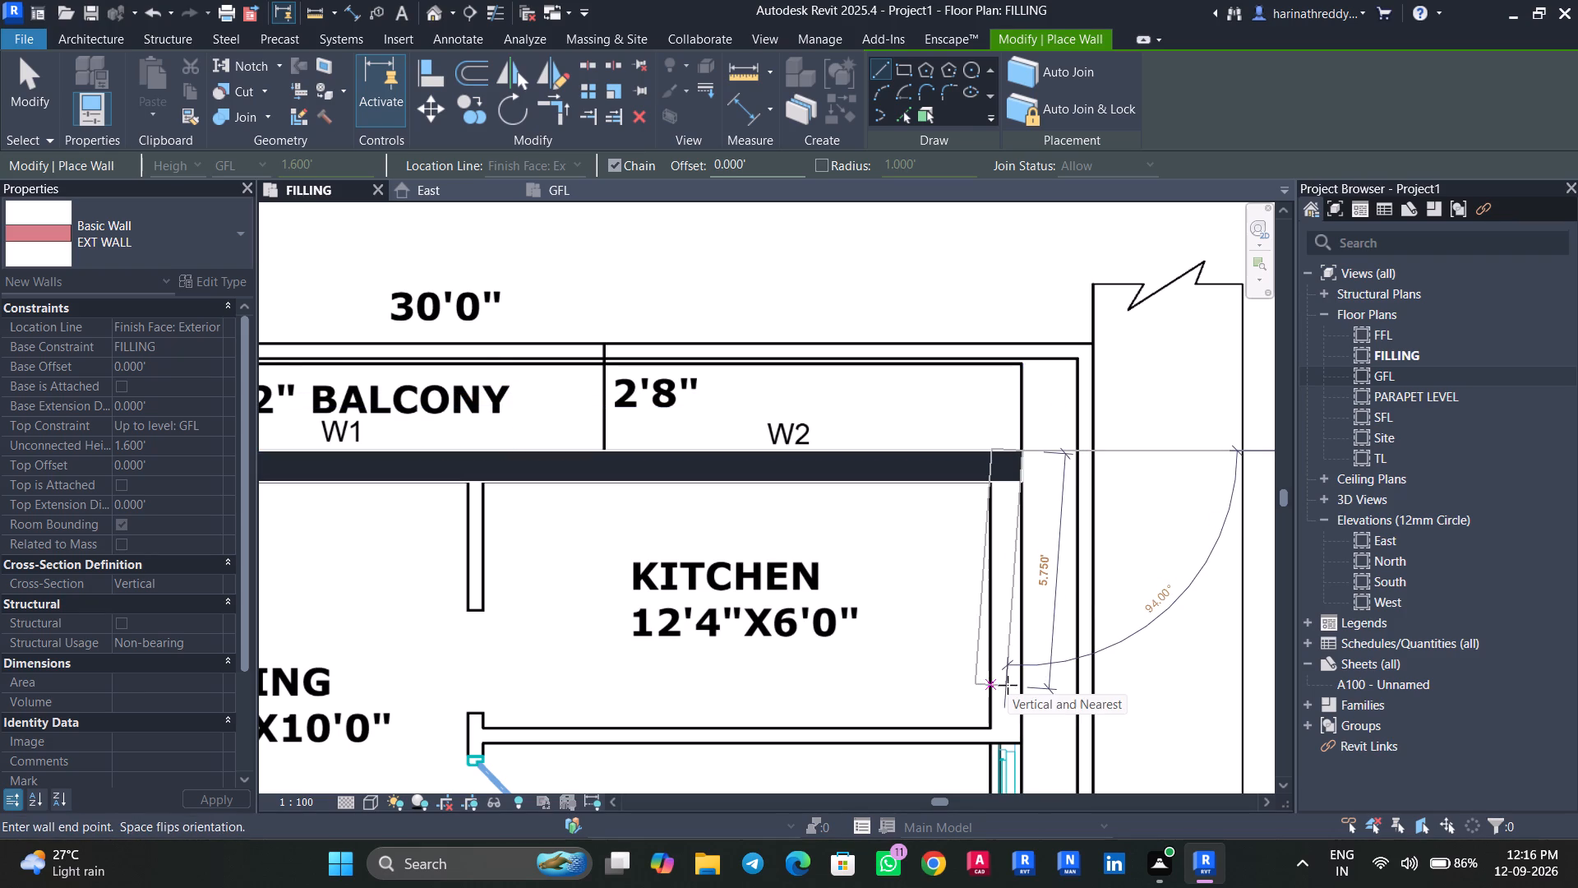
{"action": "key", "text": "Escape"}
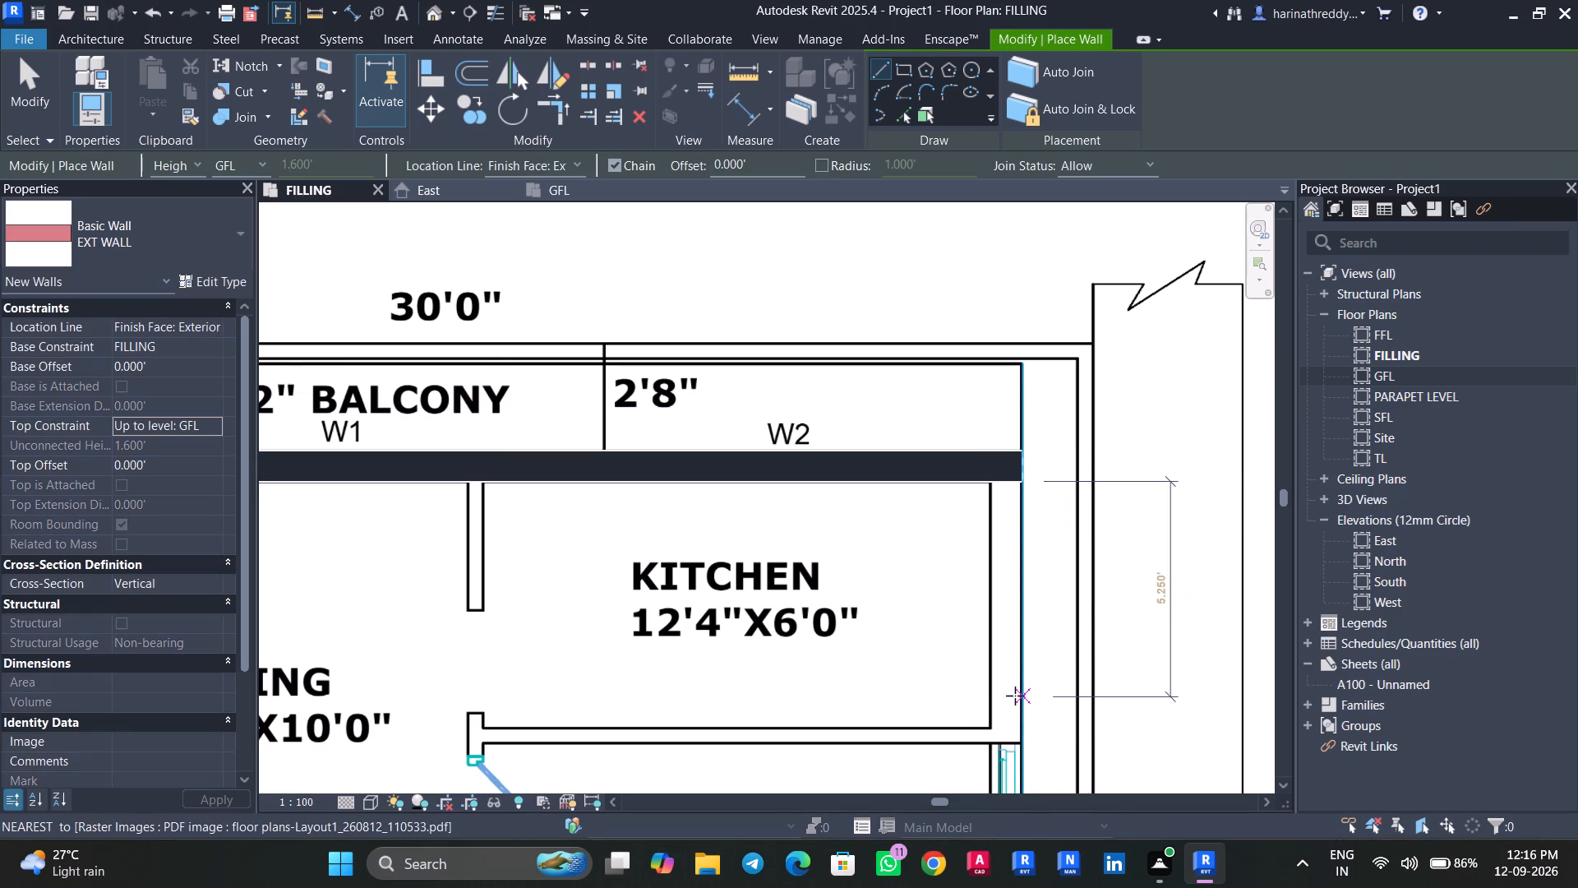
{"action": "key", "text": "Return"}
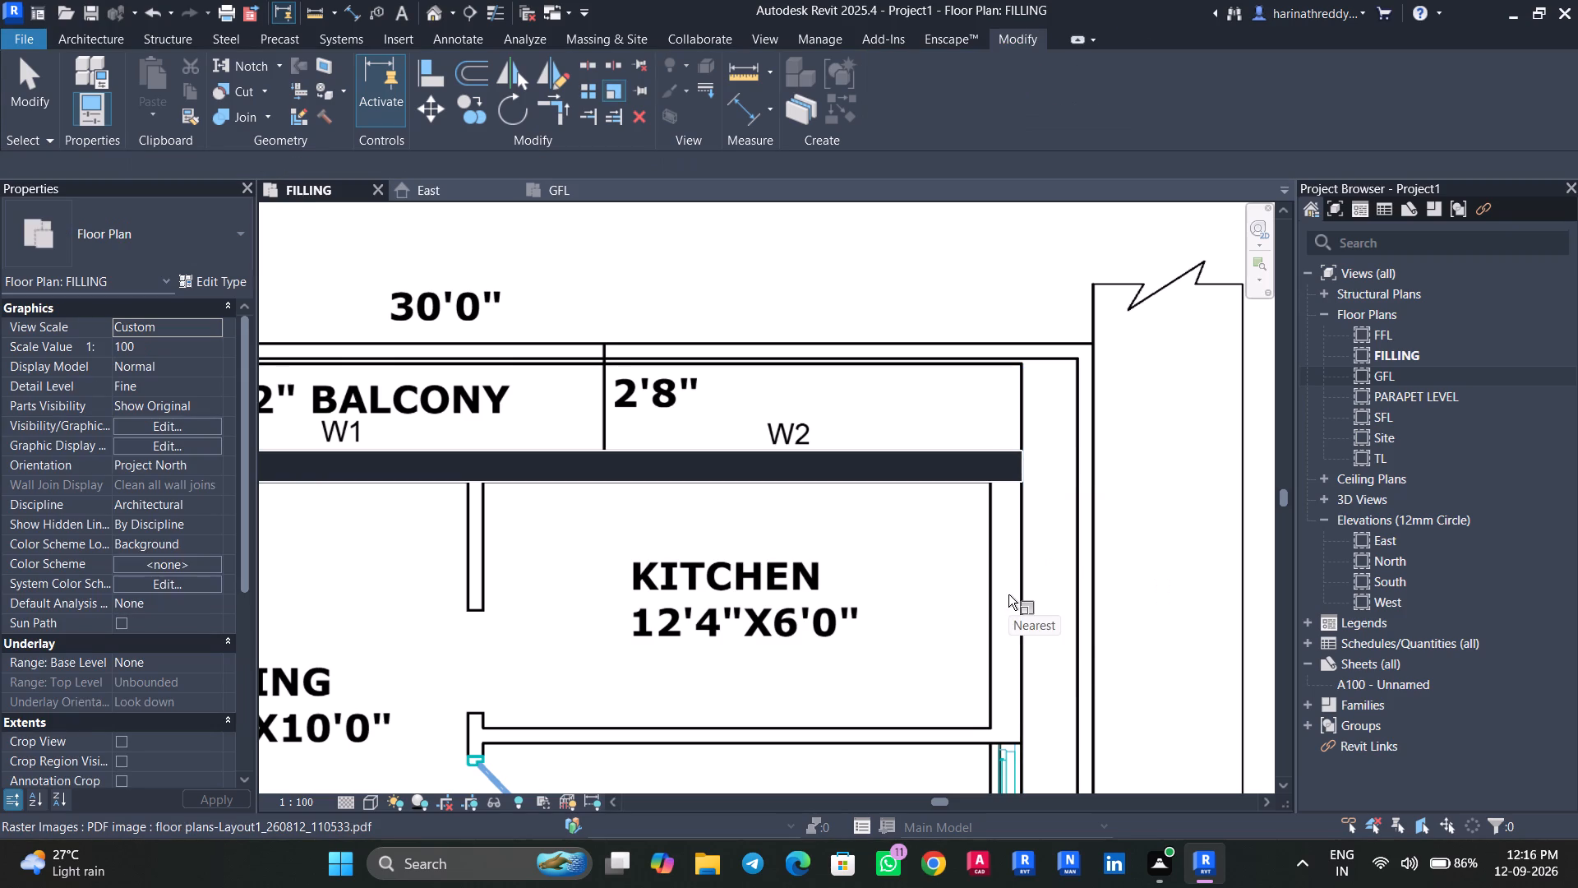
{"action": "key", "text": "Escape"}
{"action": "key", "text": "Escape"}
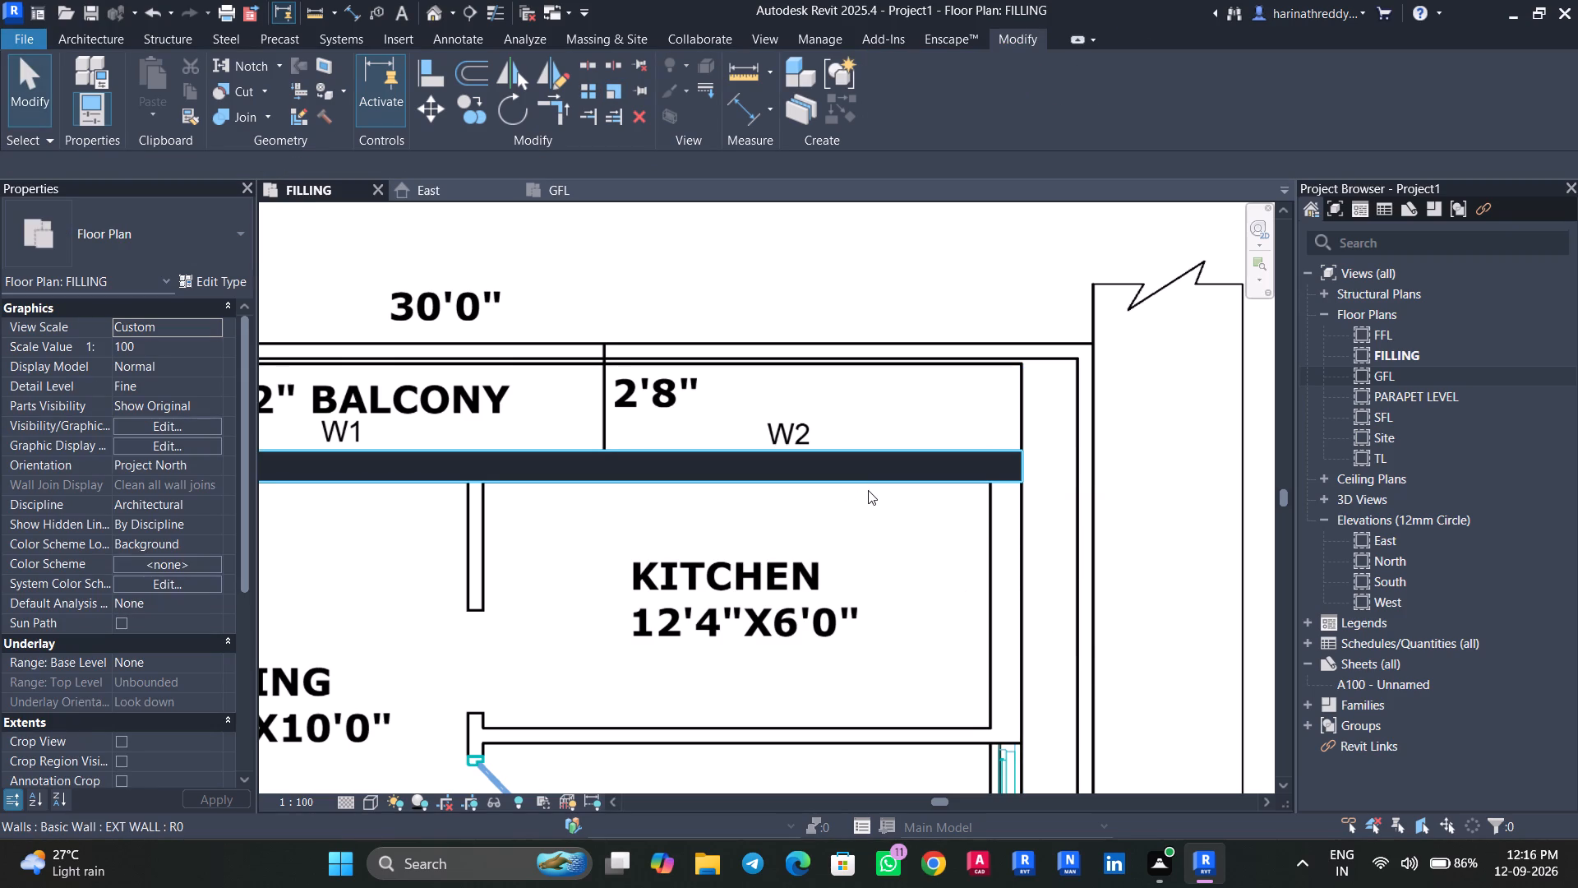
{"action": "key", "text": "Escape"}
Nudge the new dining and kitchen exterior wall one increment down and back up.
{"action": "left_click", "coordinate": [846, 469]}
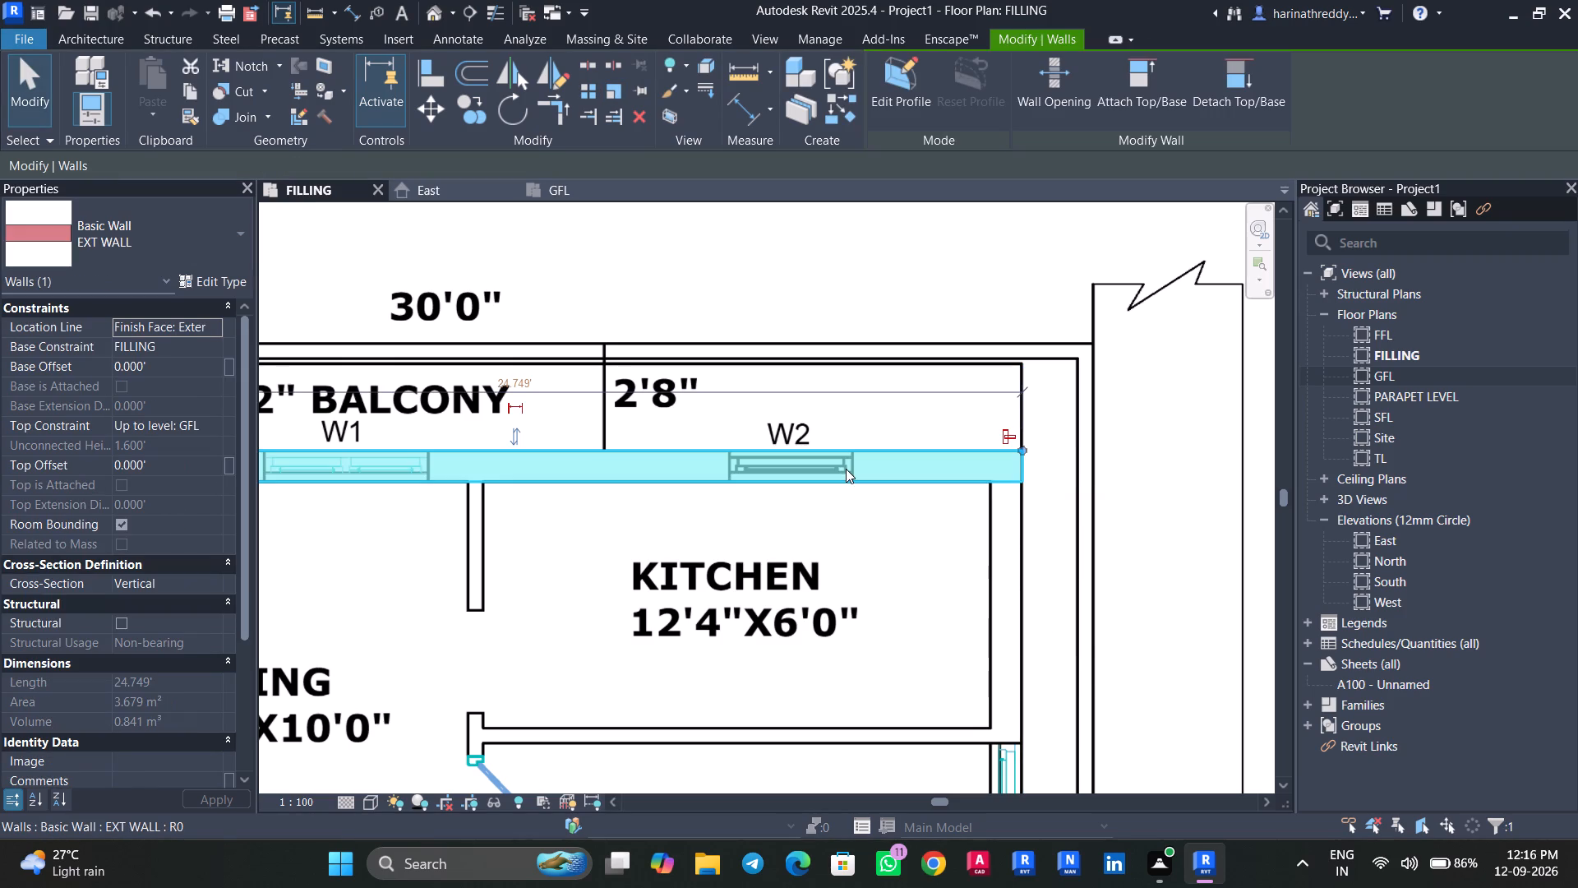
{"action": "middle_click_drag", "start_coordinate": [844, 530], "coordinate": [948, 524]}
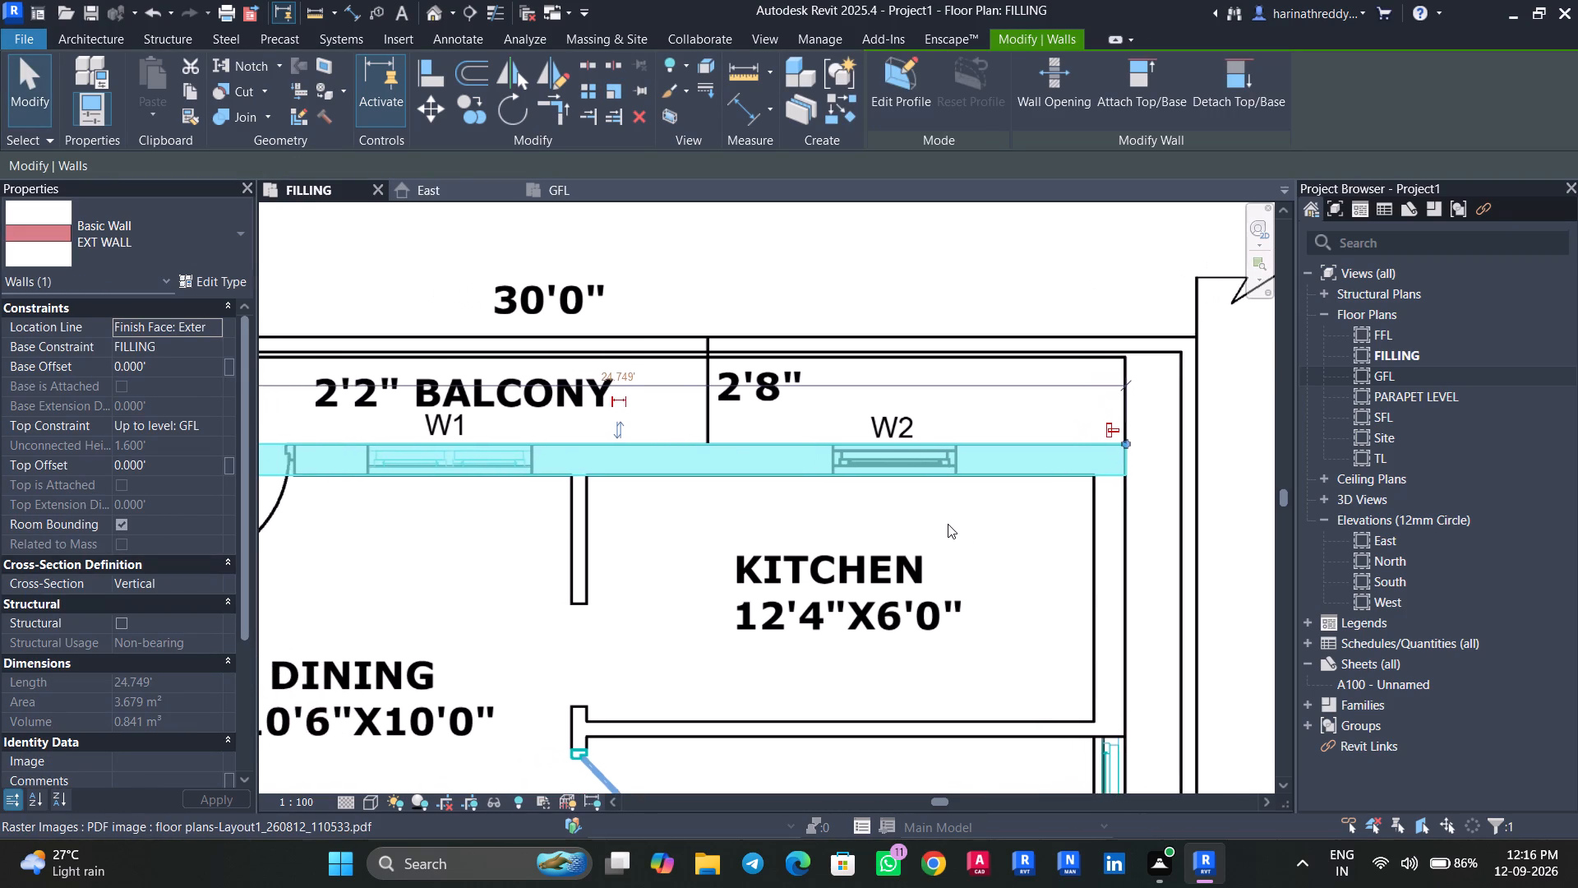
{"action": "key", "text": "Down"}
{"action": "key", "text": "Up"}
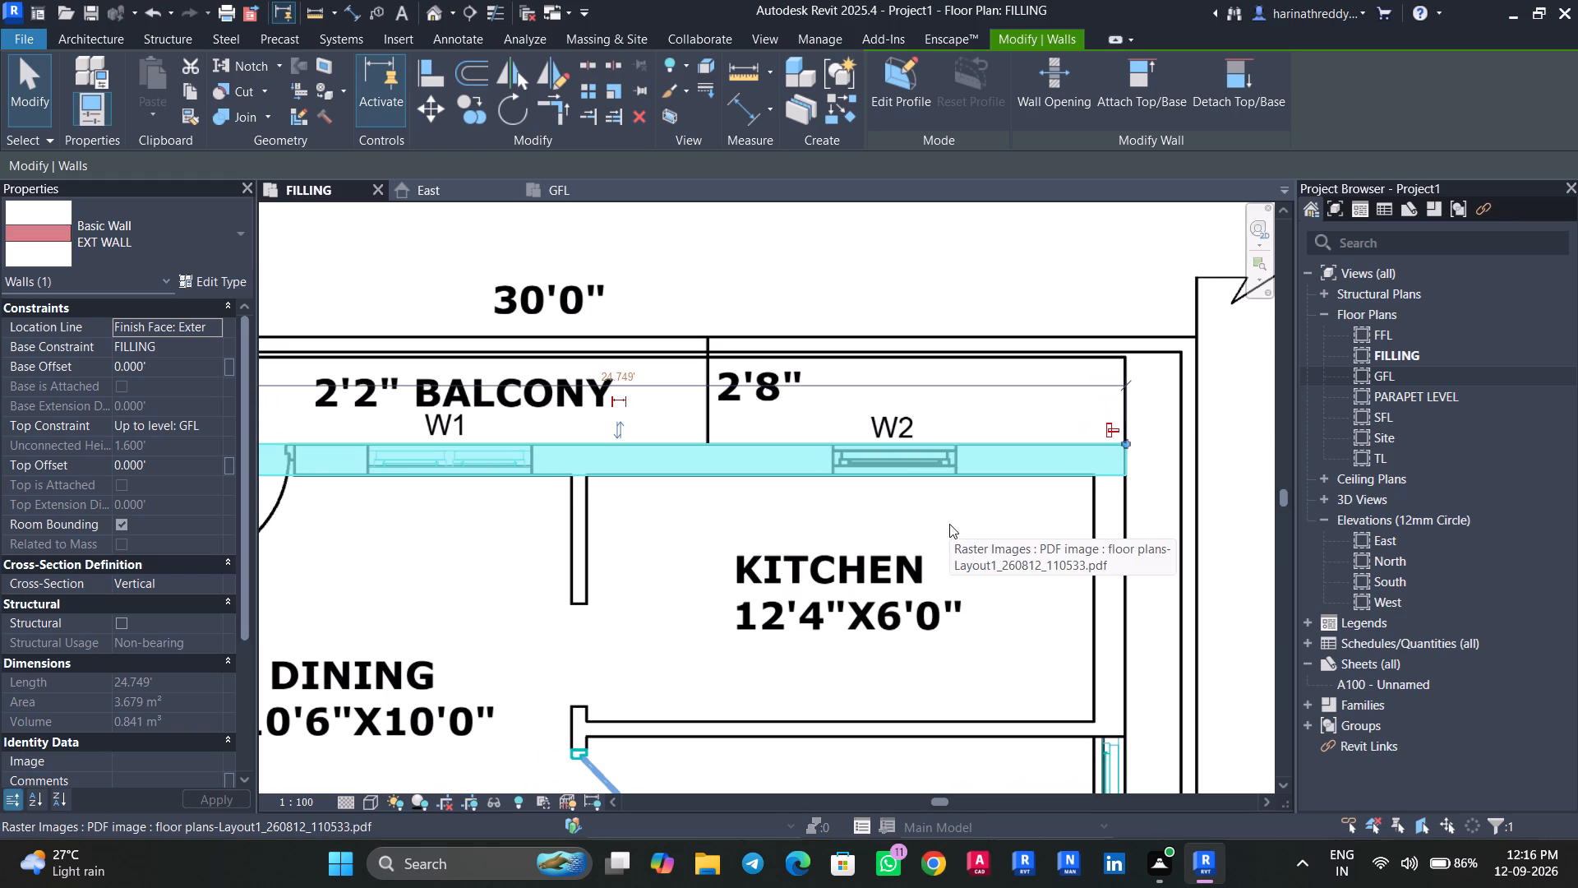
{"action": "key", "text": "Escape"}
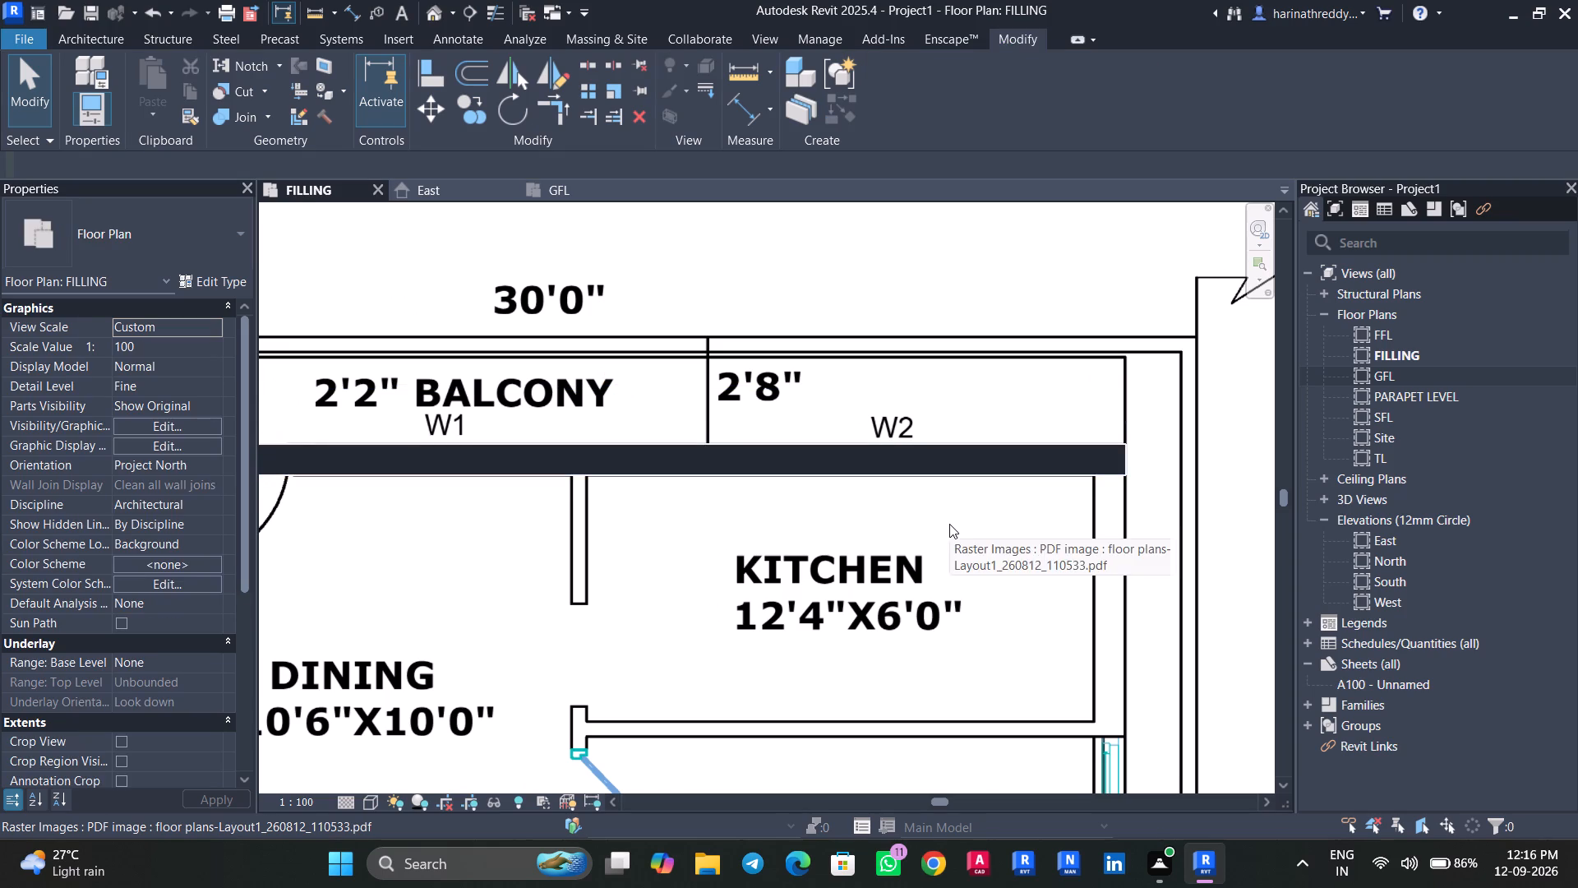
Draw an EXT WALL about 30.6' long down the road side from the kitchen corner to the outer corner of the 12'4"x10'0" bedroom.
{"action": "type", "text": "WA"}
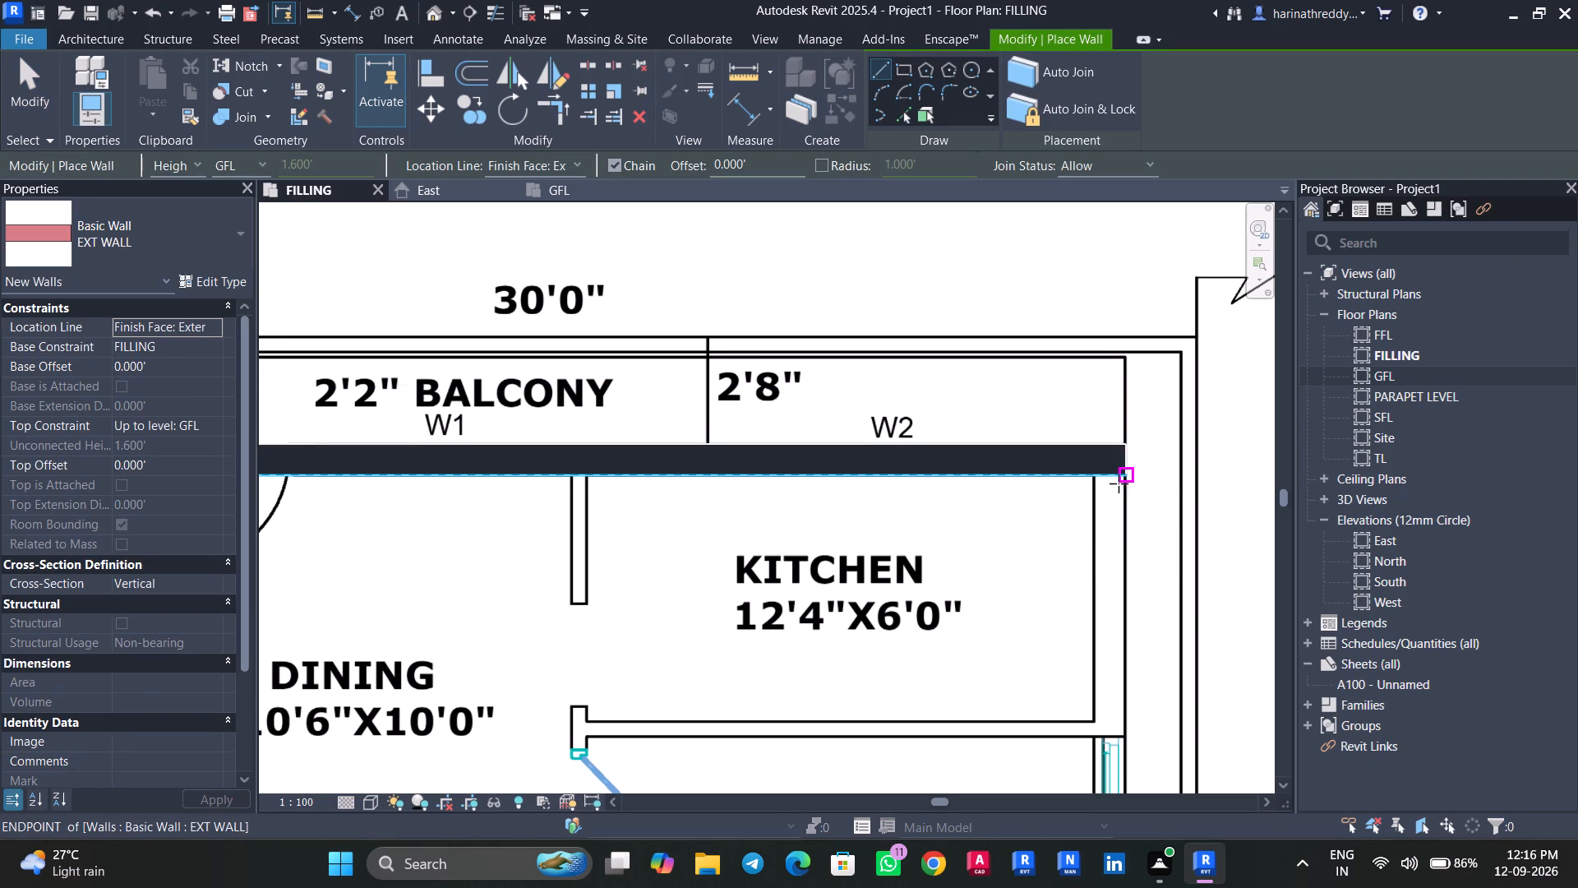
{"action": "left_click", "coordinate": [1124, 477]}
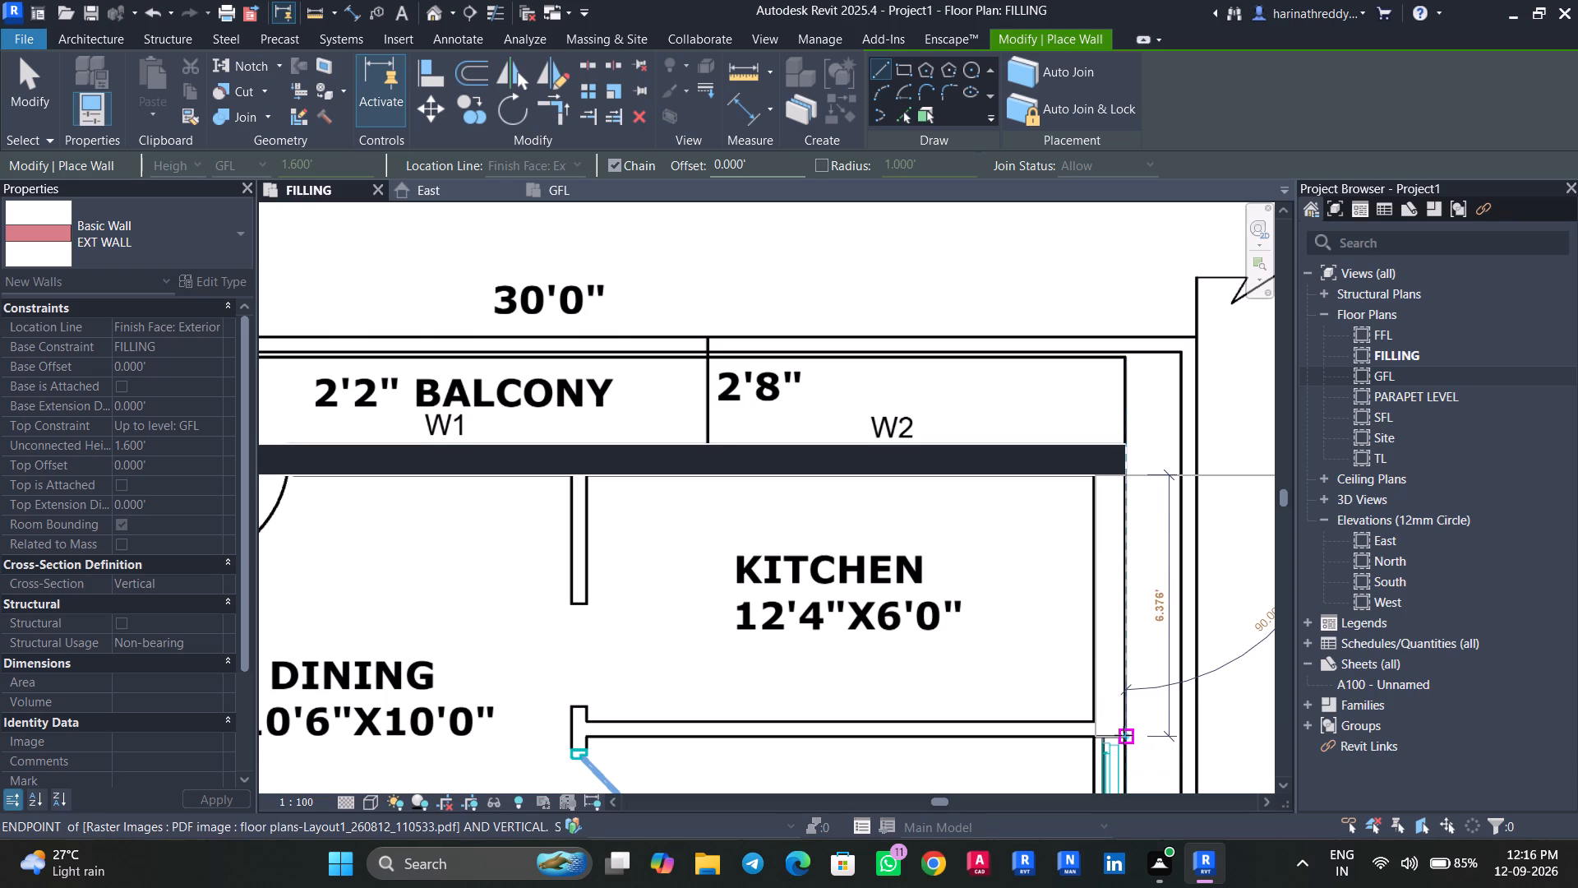
{"action": "scroll", "coordinate": [1124, 735], "scroll_direction": "down", "scroll_amount": 9}
{"action": "middle_click_drag", "start_coordinate": [1125, 733], "coordinate": [1065, 406]}
{"action": "scroll", "coordinate": [1065, 406], "scroll_direction": "up", "scroll_amount": 1}
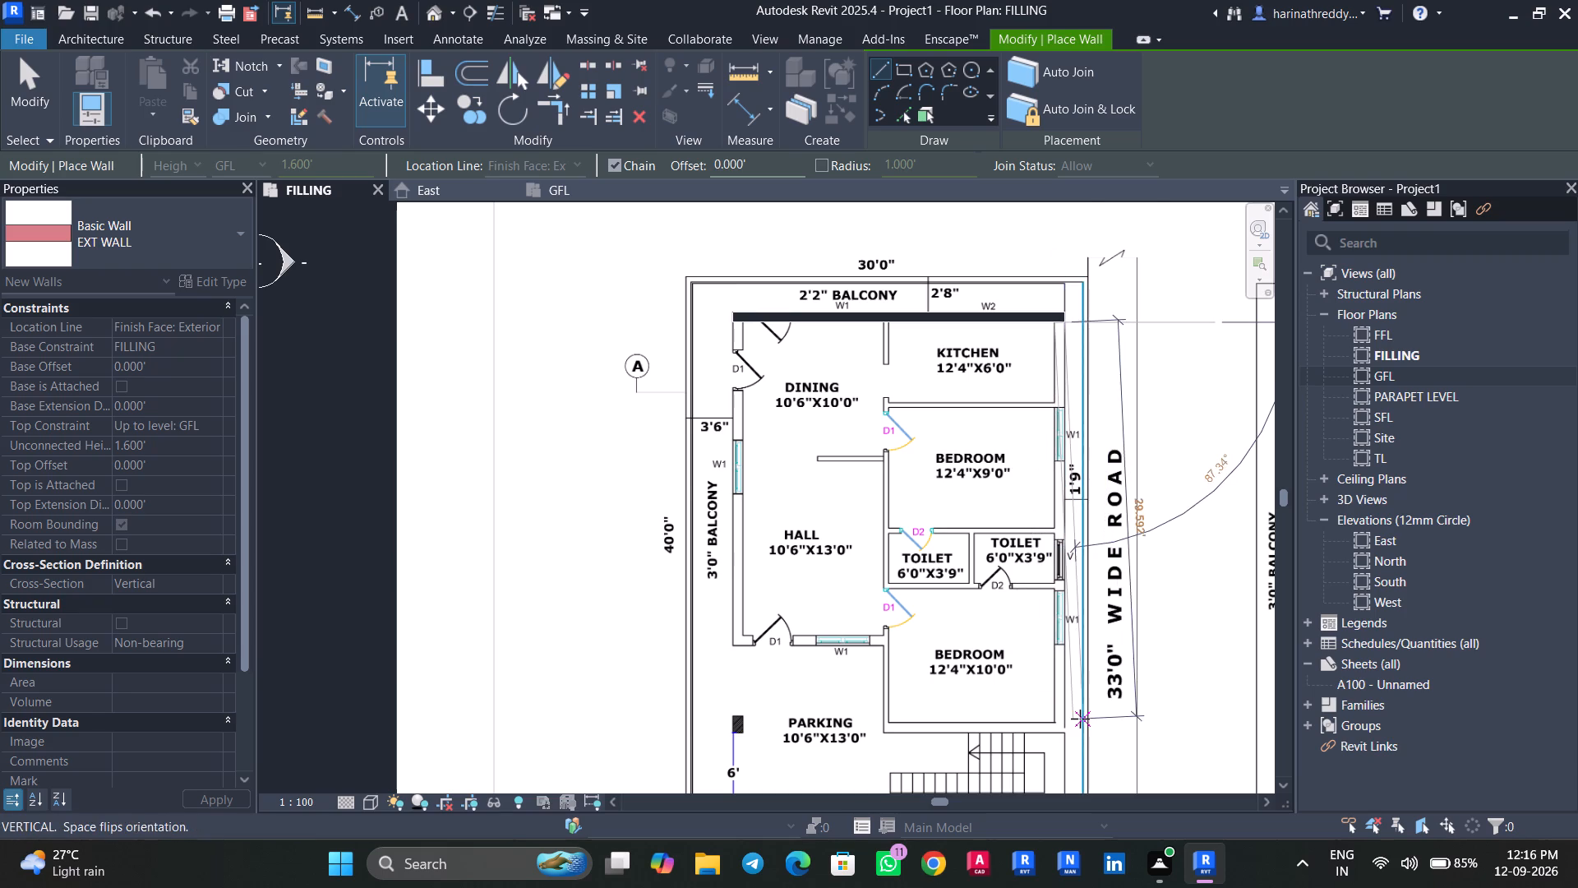
{"action": "scroll", "coordinate": [1078, 719], "scroll_direction": "up", "scroll_amount": 5}
{"action": "scroll", "coordinate": [1078, 719], "scroll_direction": "down", "scroll_amount": 1}
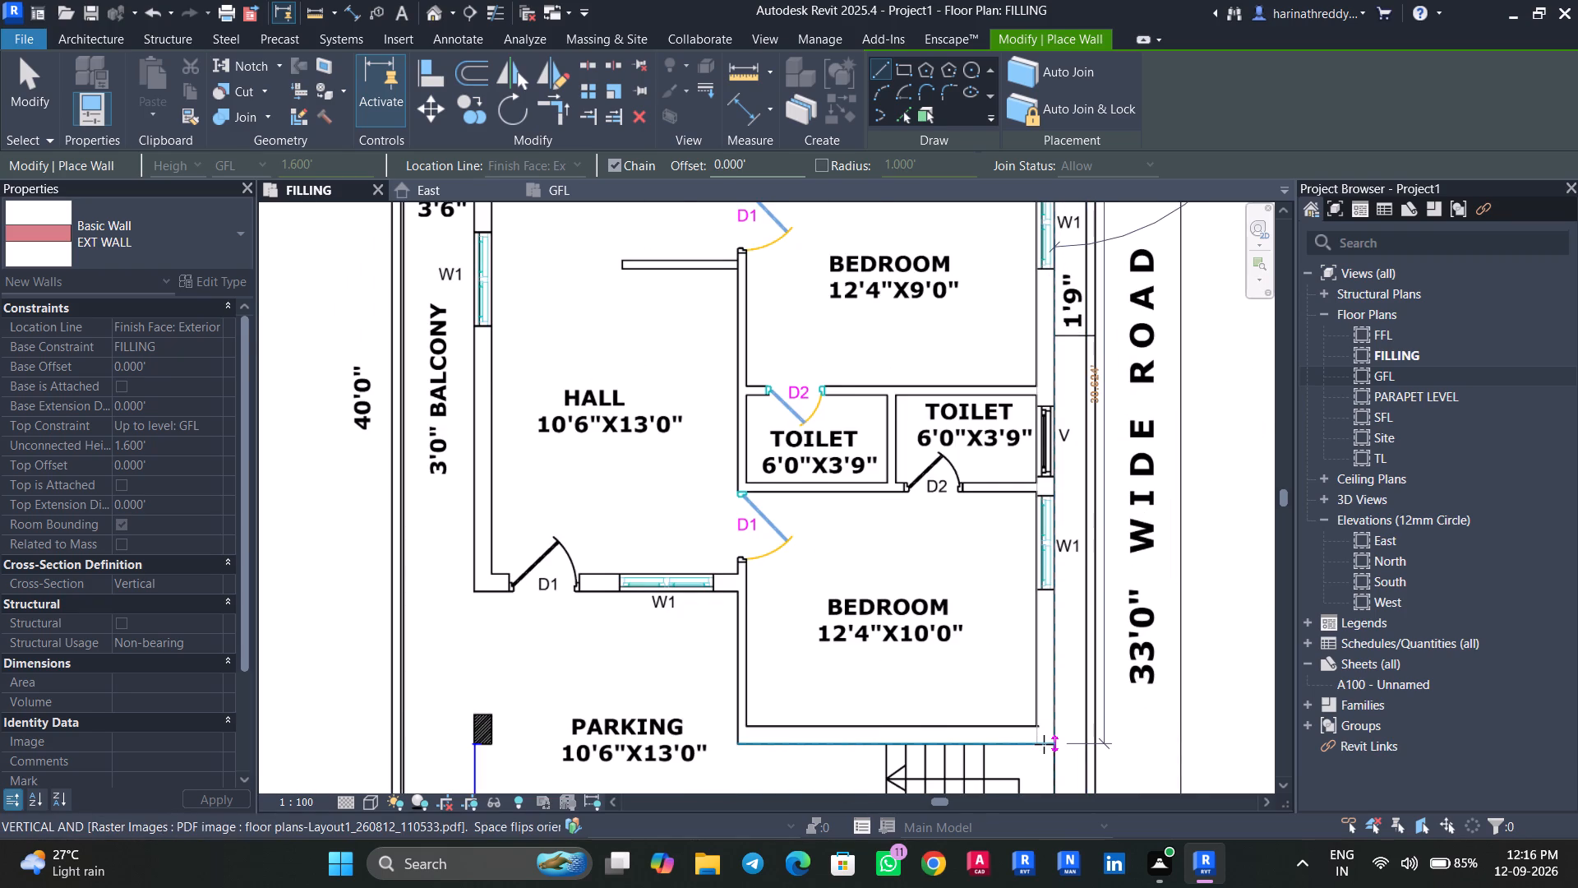
{"action": "middle_click_drag", "start_coordinate": [1044, 744], "coordinate": [1049, 567]}
{"action": "scroll", "coordinate": [1061, 557], "scroll_direction": "up", "scroll_amount": 1}
{"action": "scroll", "coordinate": [1061, 557], "scroll_direction": "down", "scroll_amount": 1}
{"action": "scroll", "coordinate": [1061, 557], "scroll_direction": "up", "scroll_amount": 4}
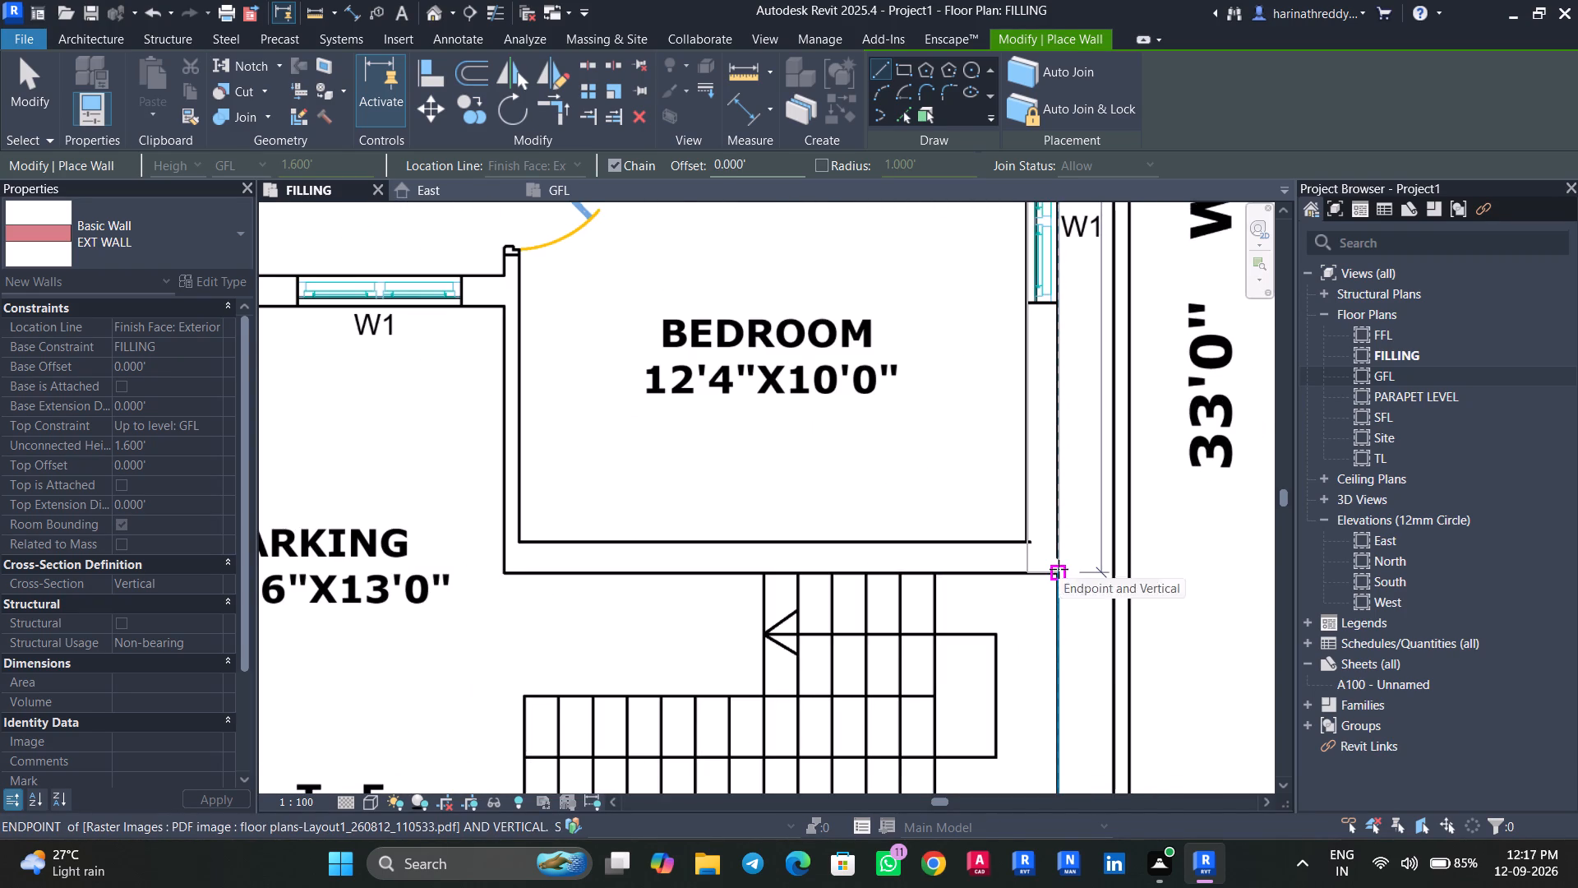
{"action": "left_click", "coordinate": [1059, 569]}
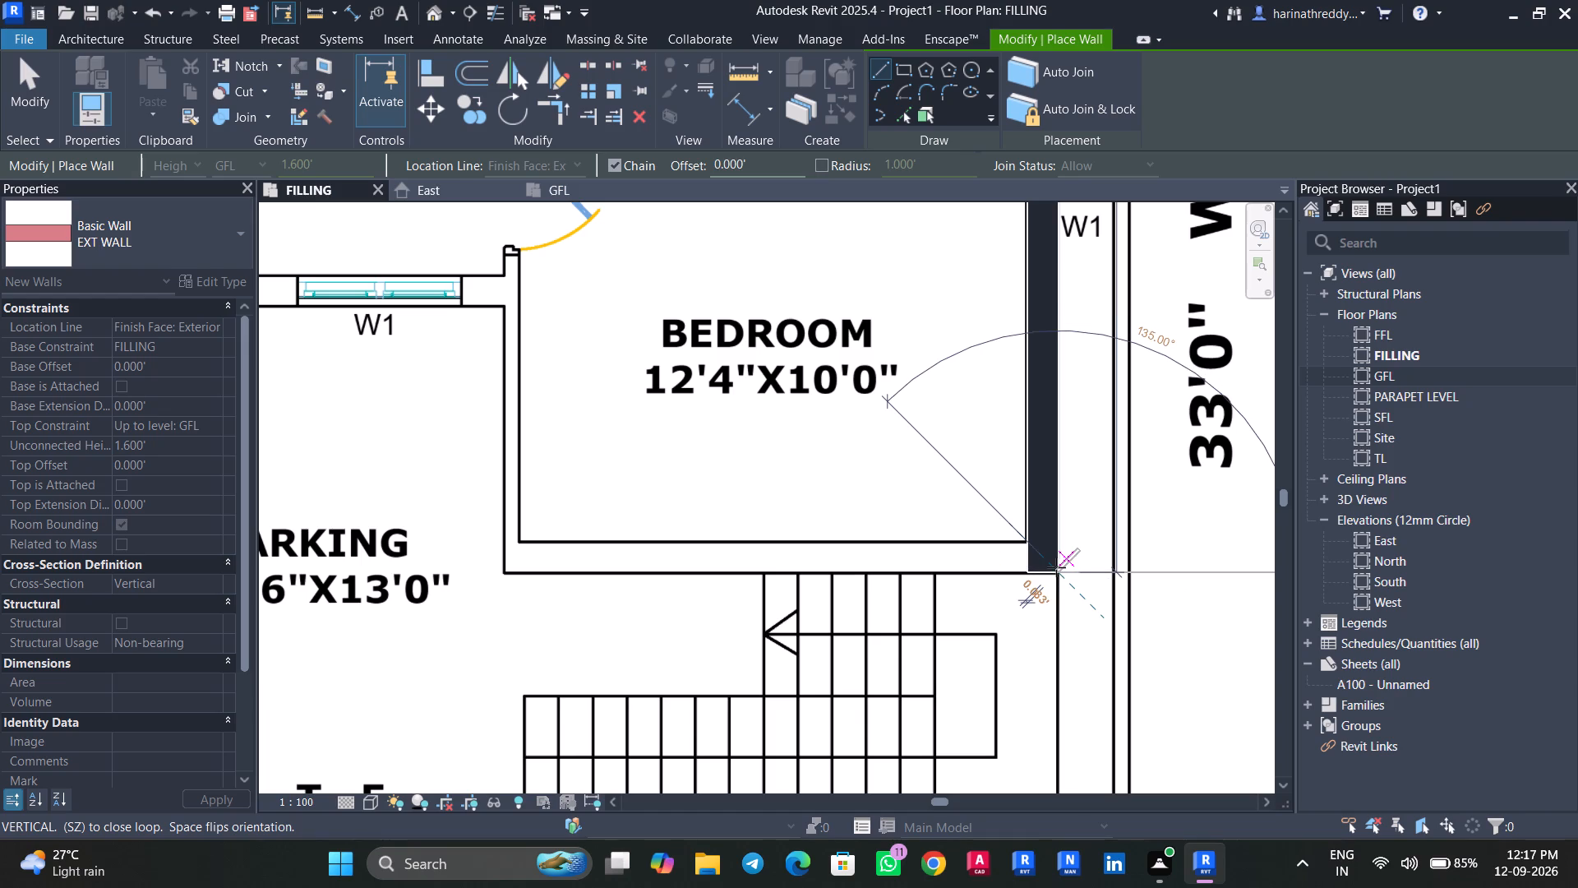
{"action": "key", "text": "Escape"}
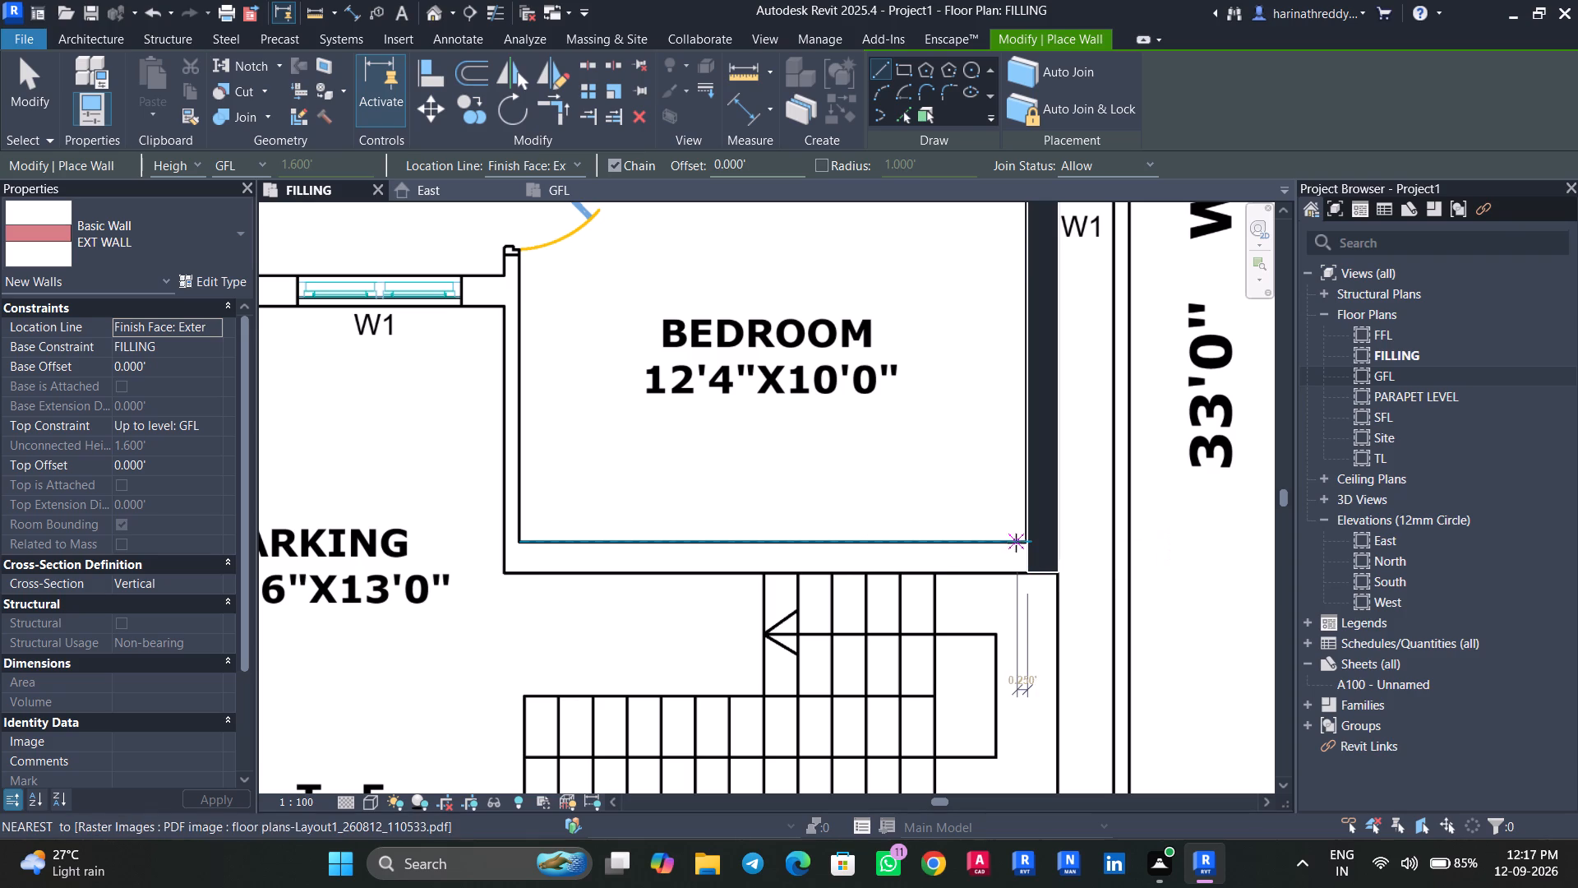
Draw an EXT WALL along the stair side of the 12'4"x10'0" bedroom, from the road-side wall to the parking corner.
{"action": "left_click", "coordinate": [1023, 571]}
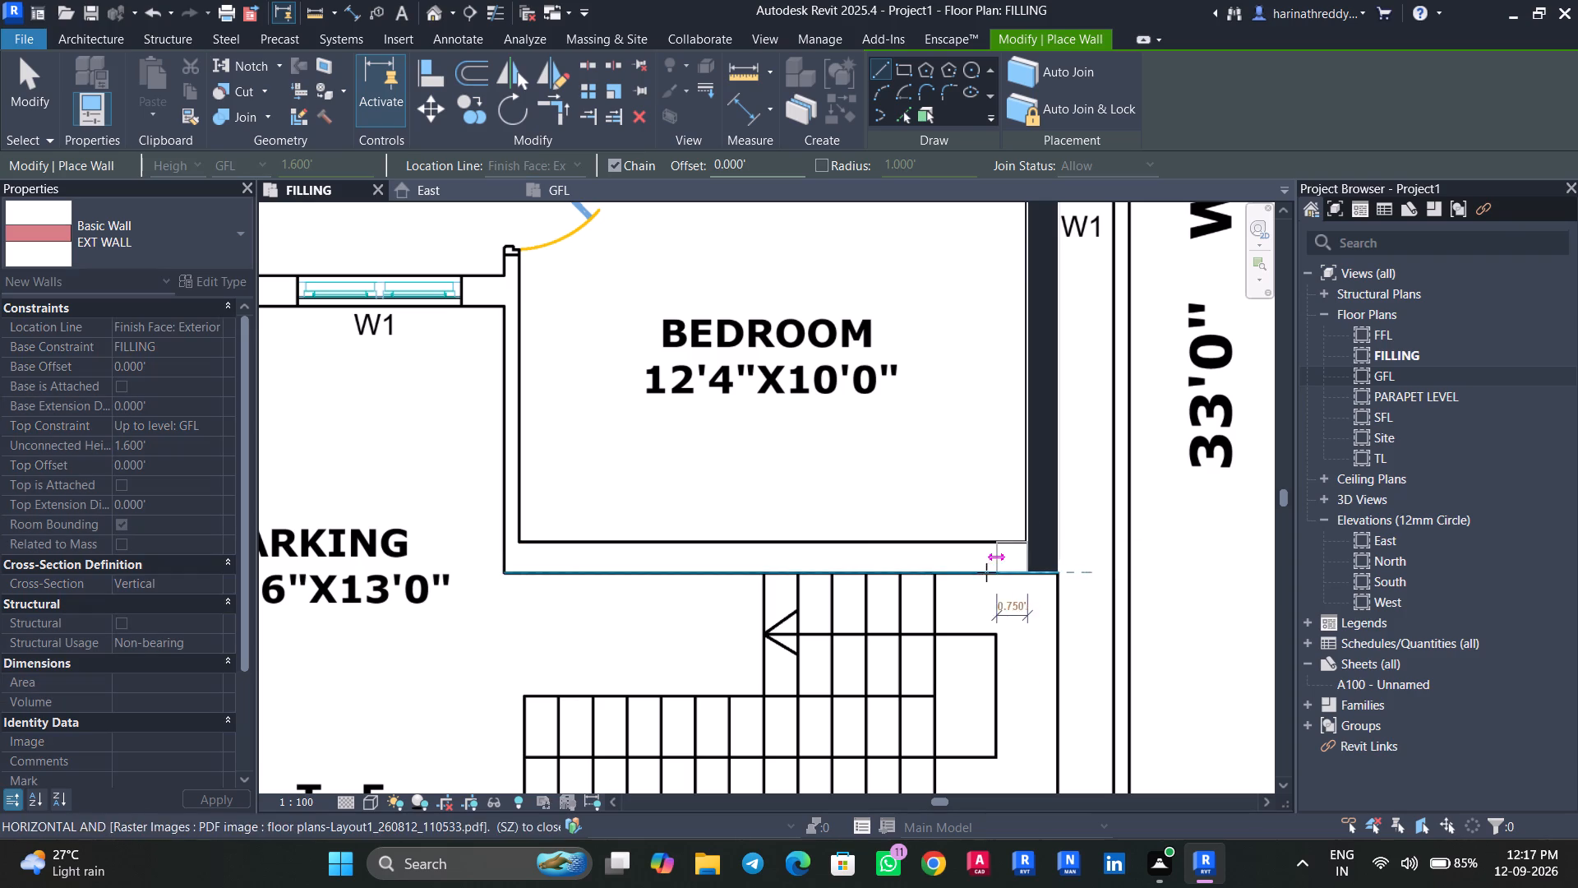
{"action": "left_click", "coordinate": [506, 568]}
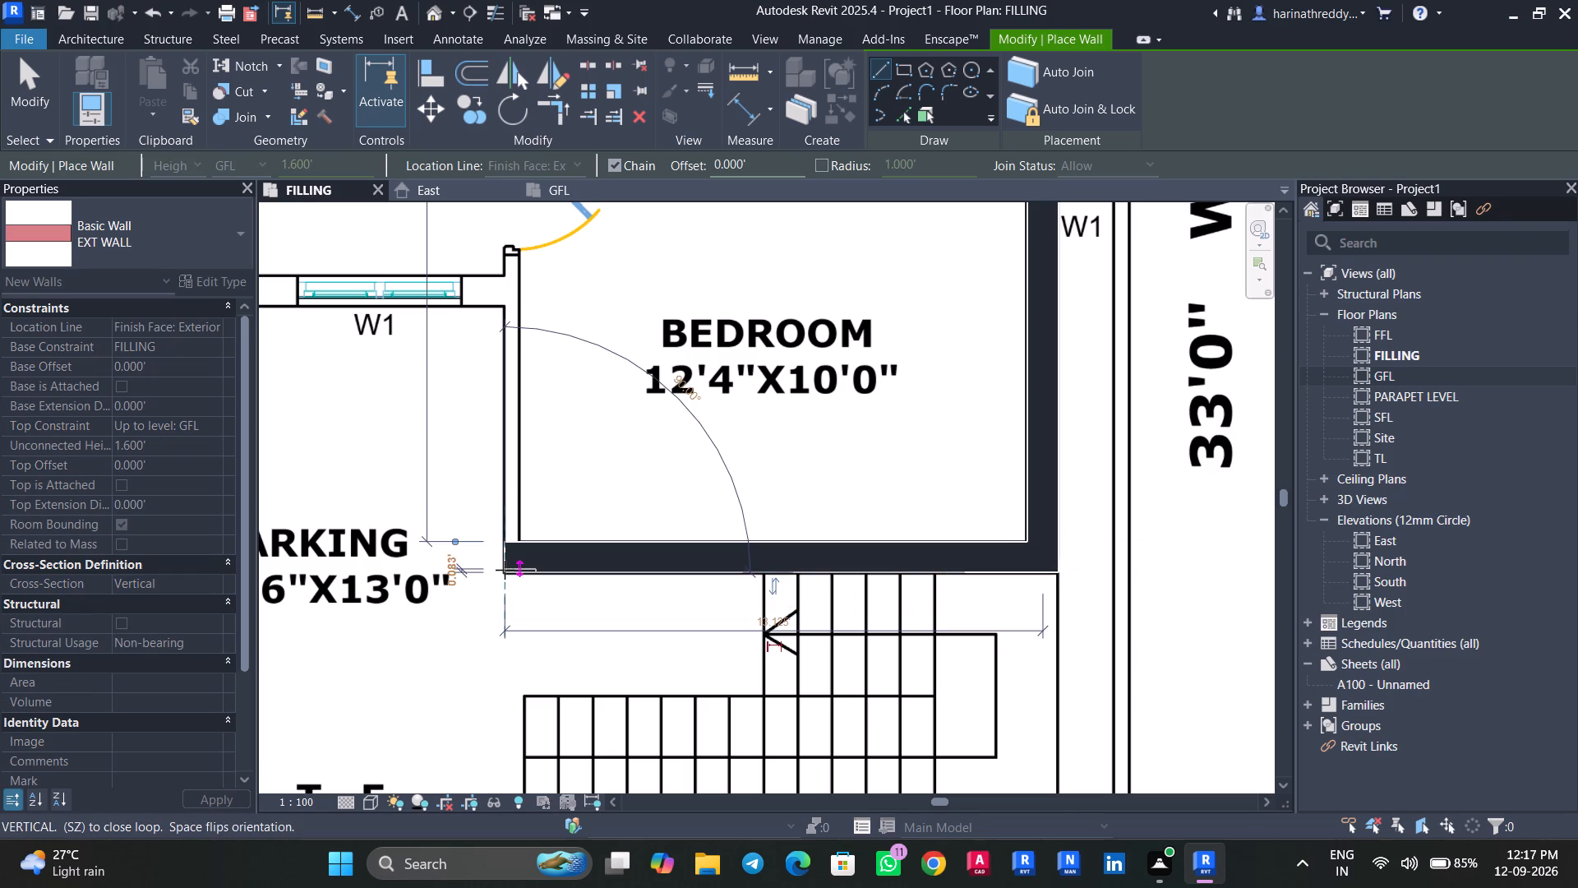
{"action": "key", "text": "Escape"}
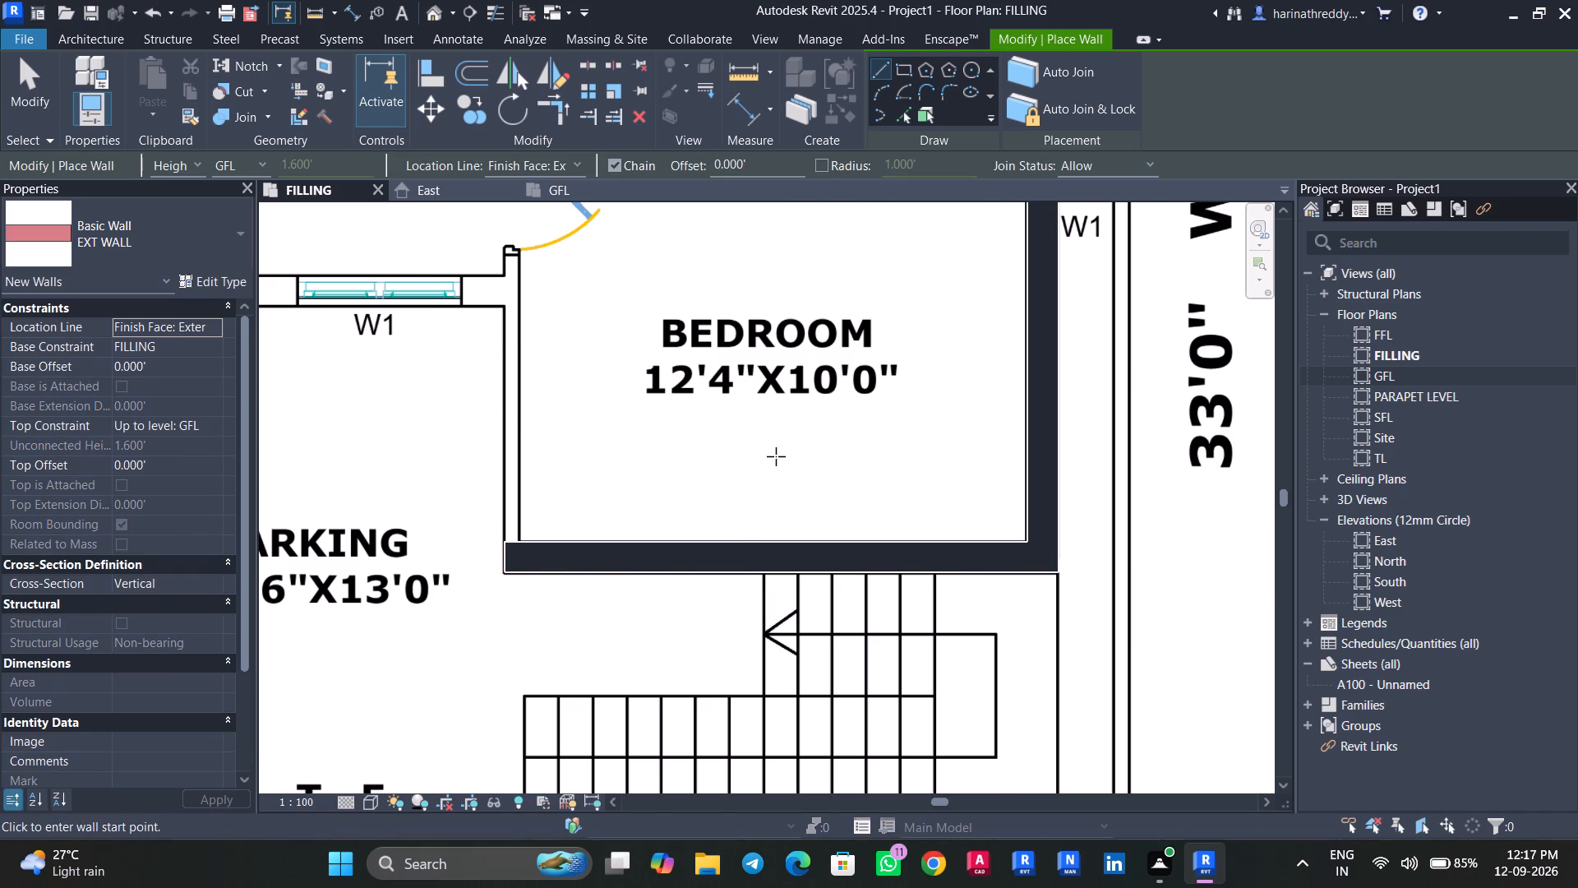
{"action": "scroll", "coordinate": [776, 456], "scroll_direction": "down", "scroll_amount": 4}
{"action": "scroll", "coordinate": [843, 382], "scroll_direction": "down", "scroll_amount": 1}
{"action": "middle_click_drag", "start_coordinate": [843, 382], "coordinate": [759, 548]}
{"action": "scroll", "coordinate": [840, 389], "scroll_direction": "down", "scroll_amount": 1}
{"action": "scroll", "coordinate": [733, 591], "scroll_direction": "up", "scroll_amount": 1}
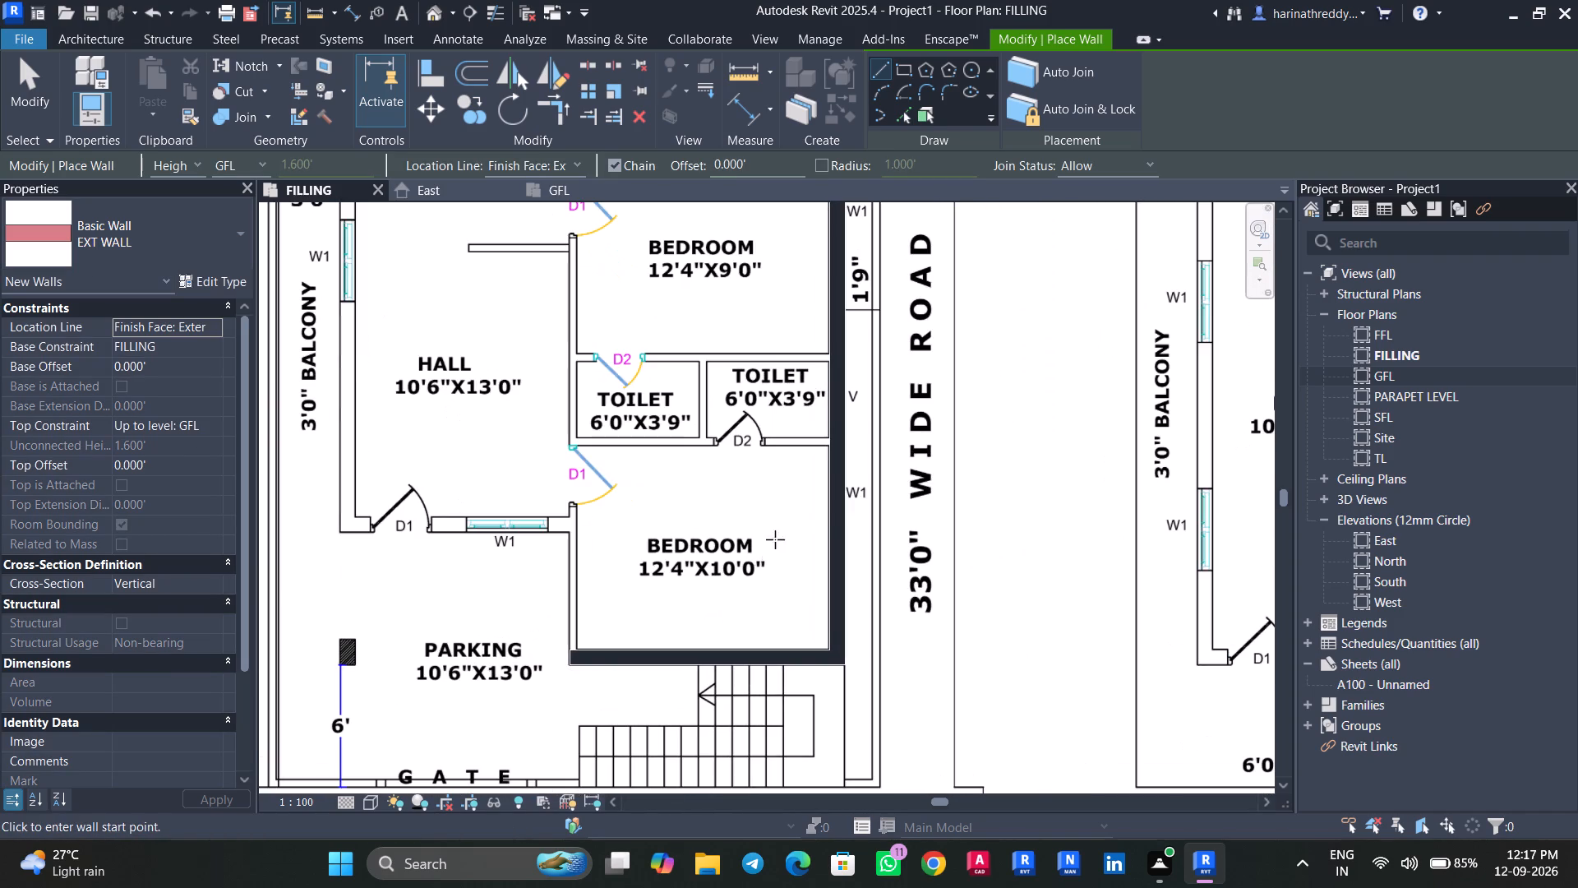
{"action": "scroll", "coordinate": [795, 513], "scroll_direction": "up", "scroll_amount": 7}
{"action": "key", "text": "Escape"}
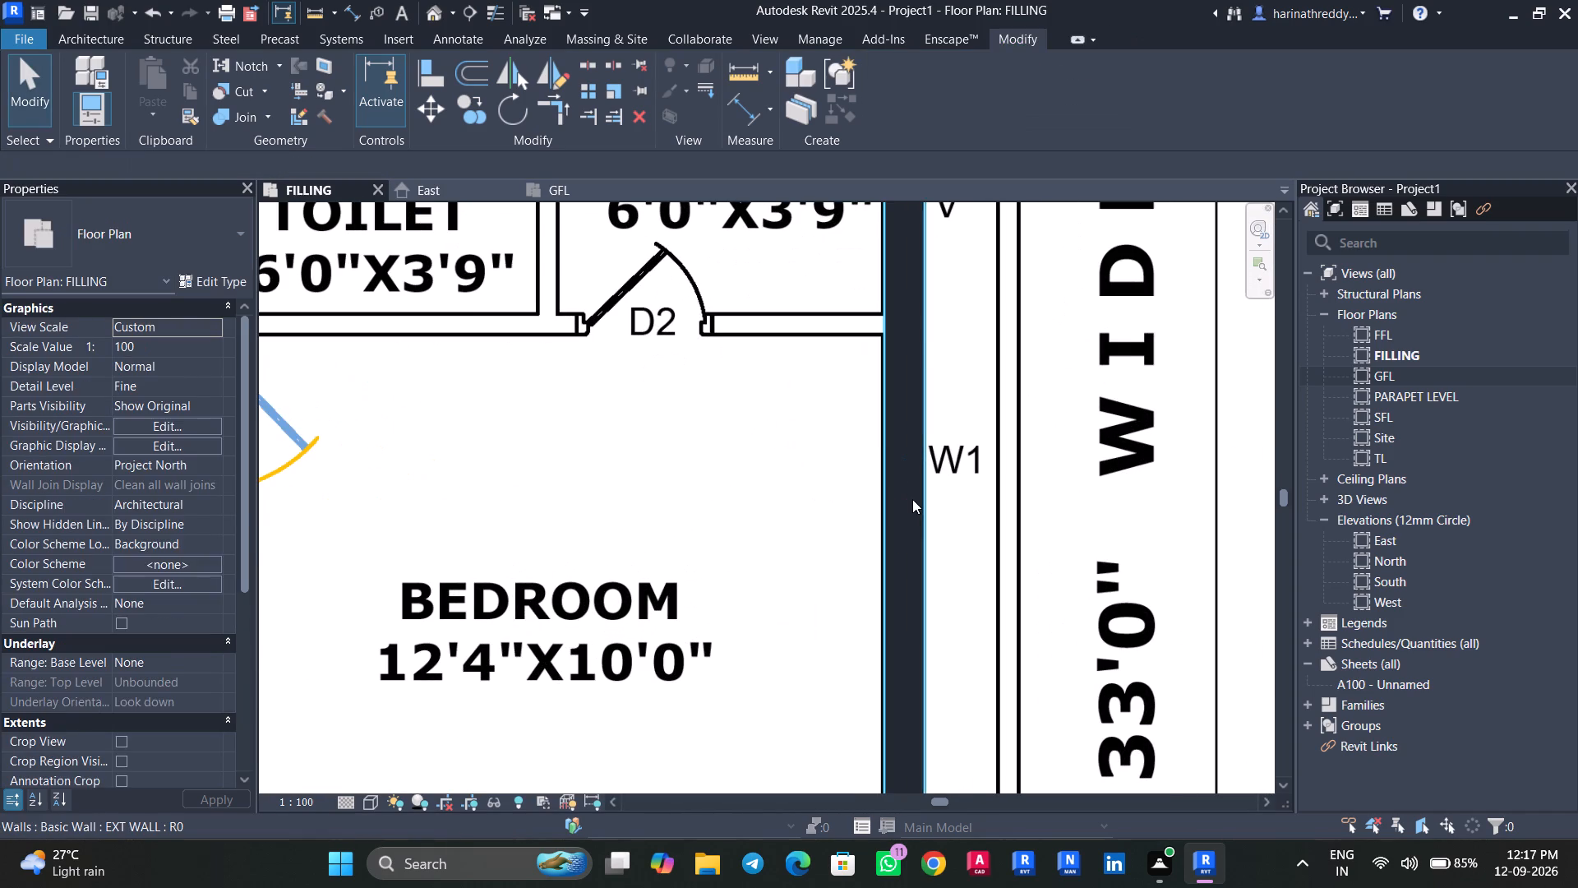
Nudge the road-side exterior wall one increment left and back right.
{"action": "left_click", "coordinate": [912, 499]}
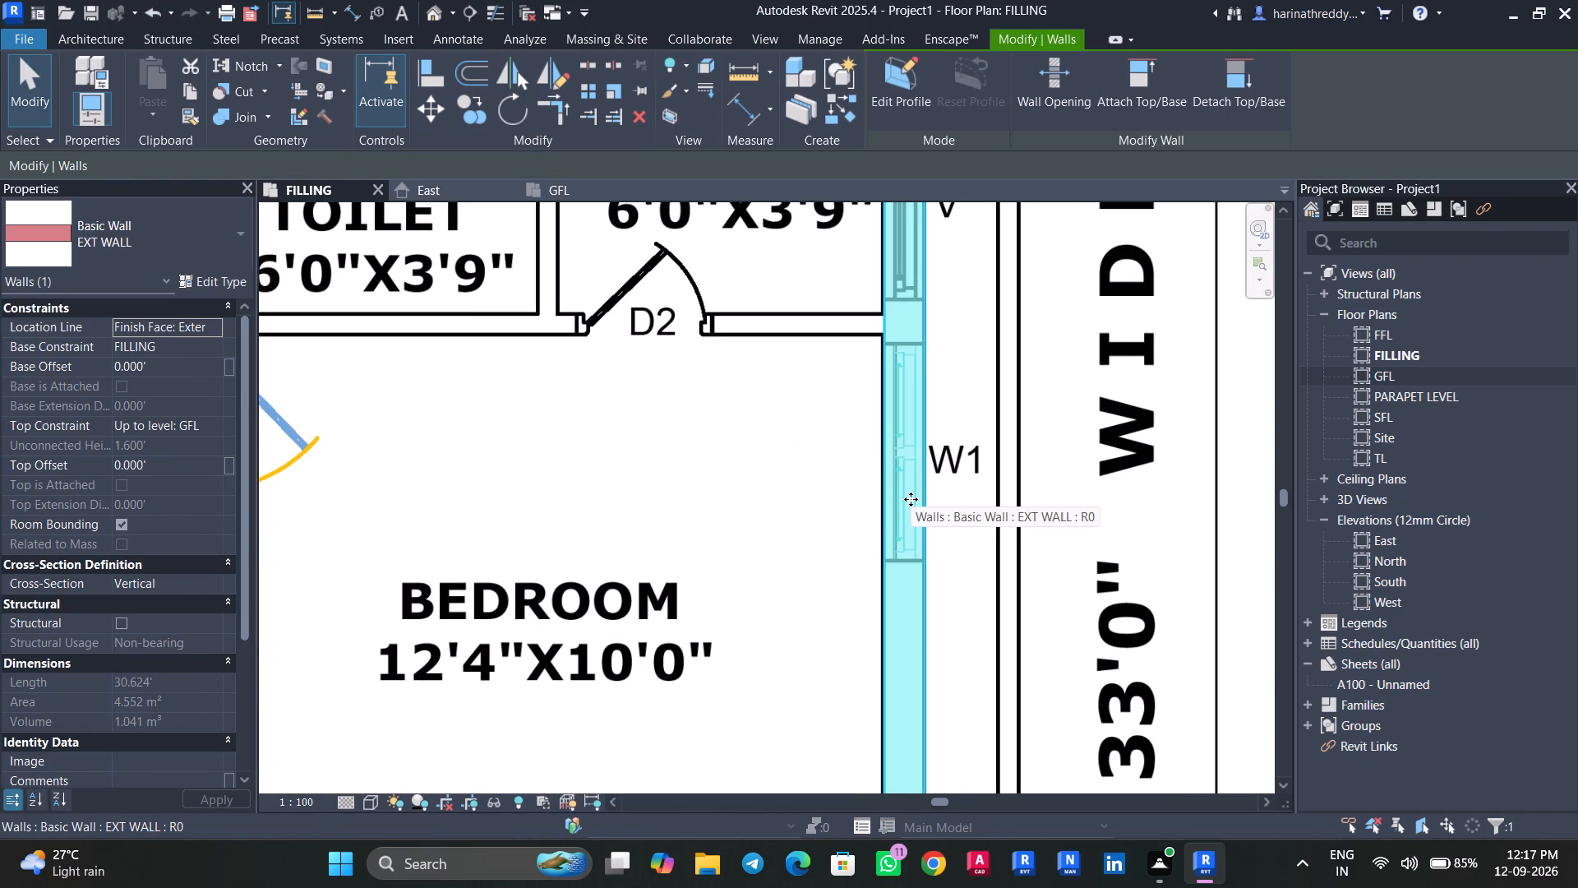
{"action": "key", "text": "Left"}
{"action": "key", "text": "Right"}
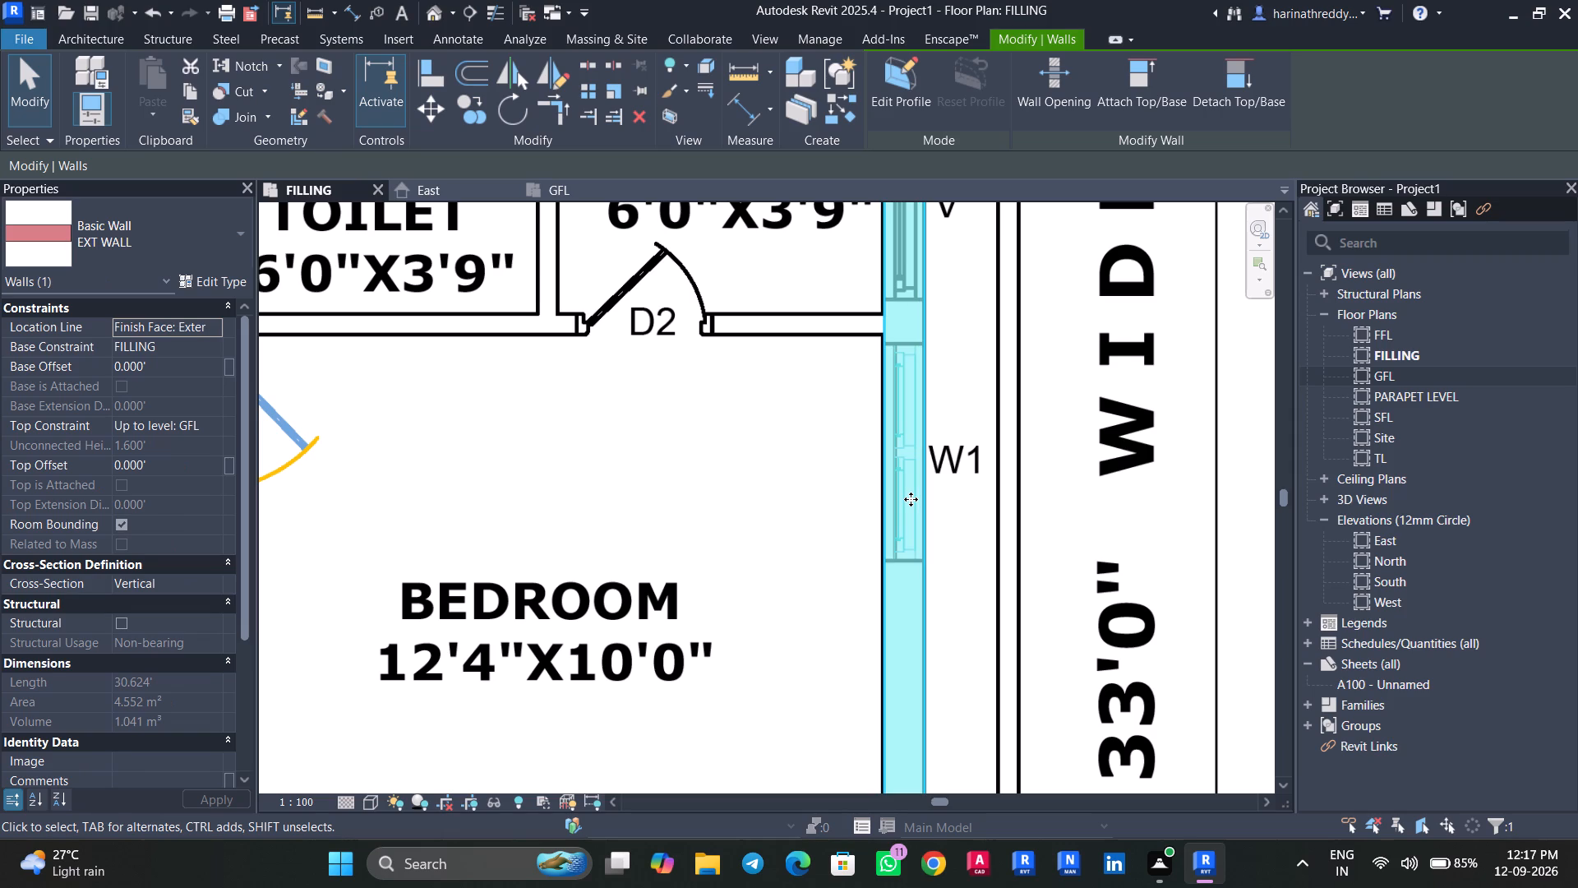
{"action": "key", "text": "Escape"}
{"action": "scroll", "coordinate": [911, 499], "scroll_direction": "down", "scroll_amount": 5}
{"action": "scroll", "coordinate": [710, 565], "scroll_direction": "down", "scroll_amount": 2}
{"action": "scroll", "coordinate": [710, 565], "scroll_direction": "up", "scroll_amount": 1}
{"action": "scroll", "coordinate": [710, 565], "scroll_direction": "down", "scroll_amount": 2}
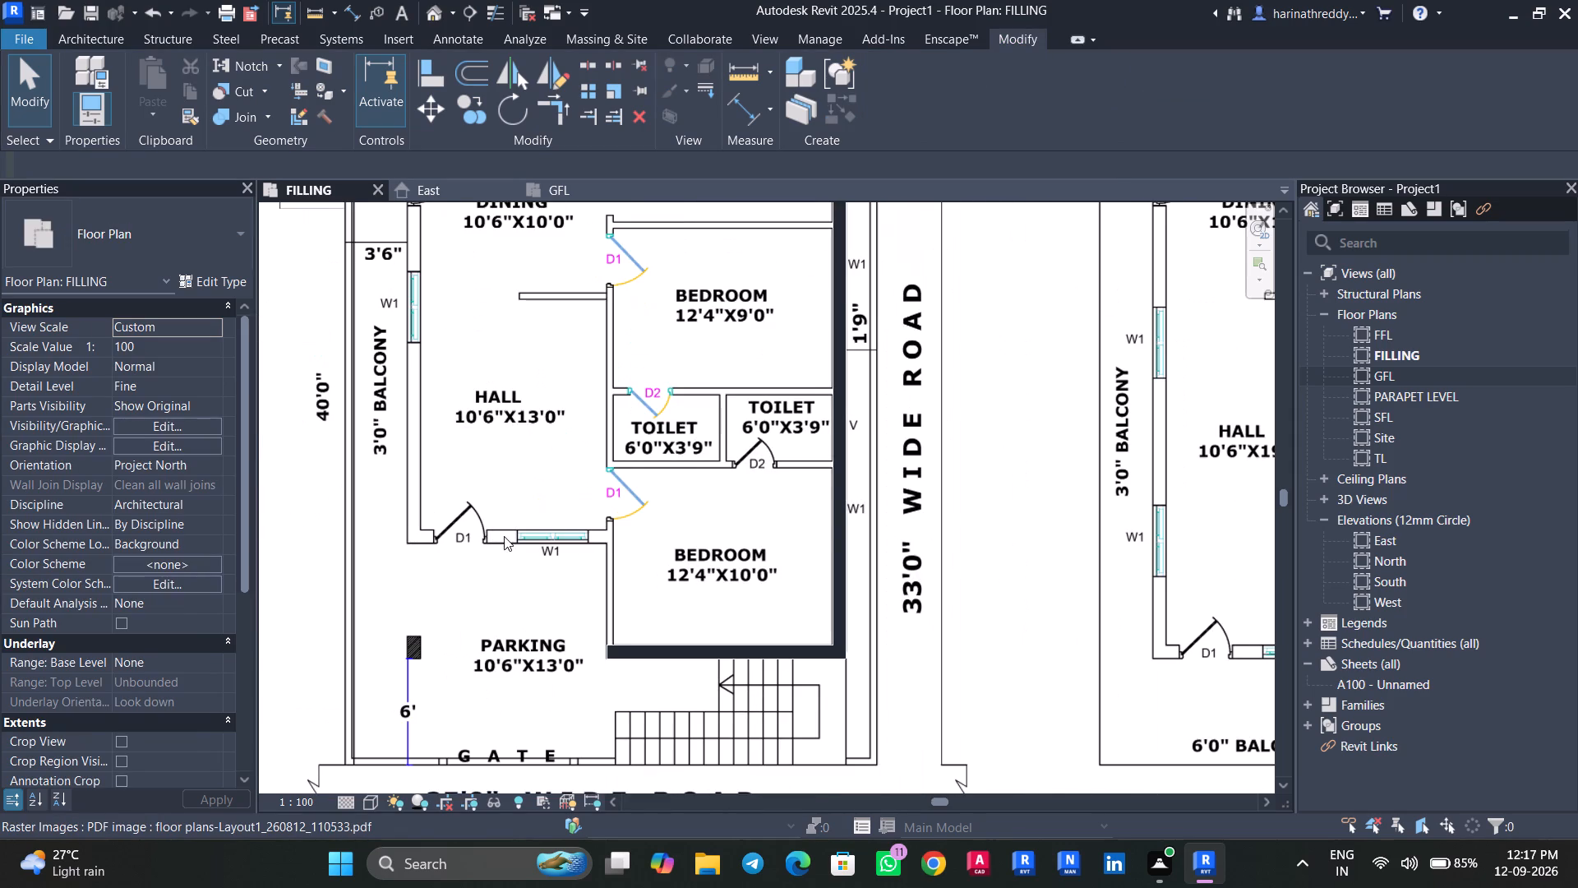
Draw an EXT WALL about 24.1' long down the 3'0" balcony side from the dining corner to the hall's parking corner.
{"action": "middle_click_drag", "start_coordinate": [504, 536], "coordinate": [611, 692]}
{"action": "type", "text": "WA"}
{"action": "scroll", "coordinate": [498, 341], "scroll_direction": "up", "scroll_amount": 5}
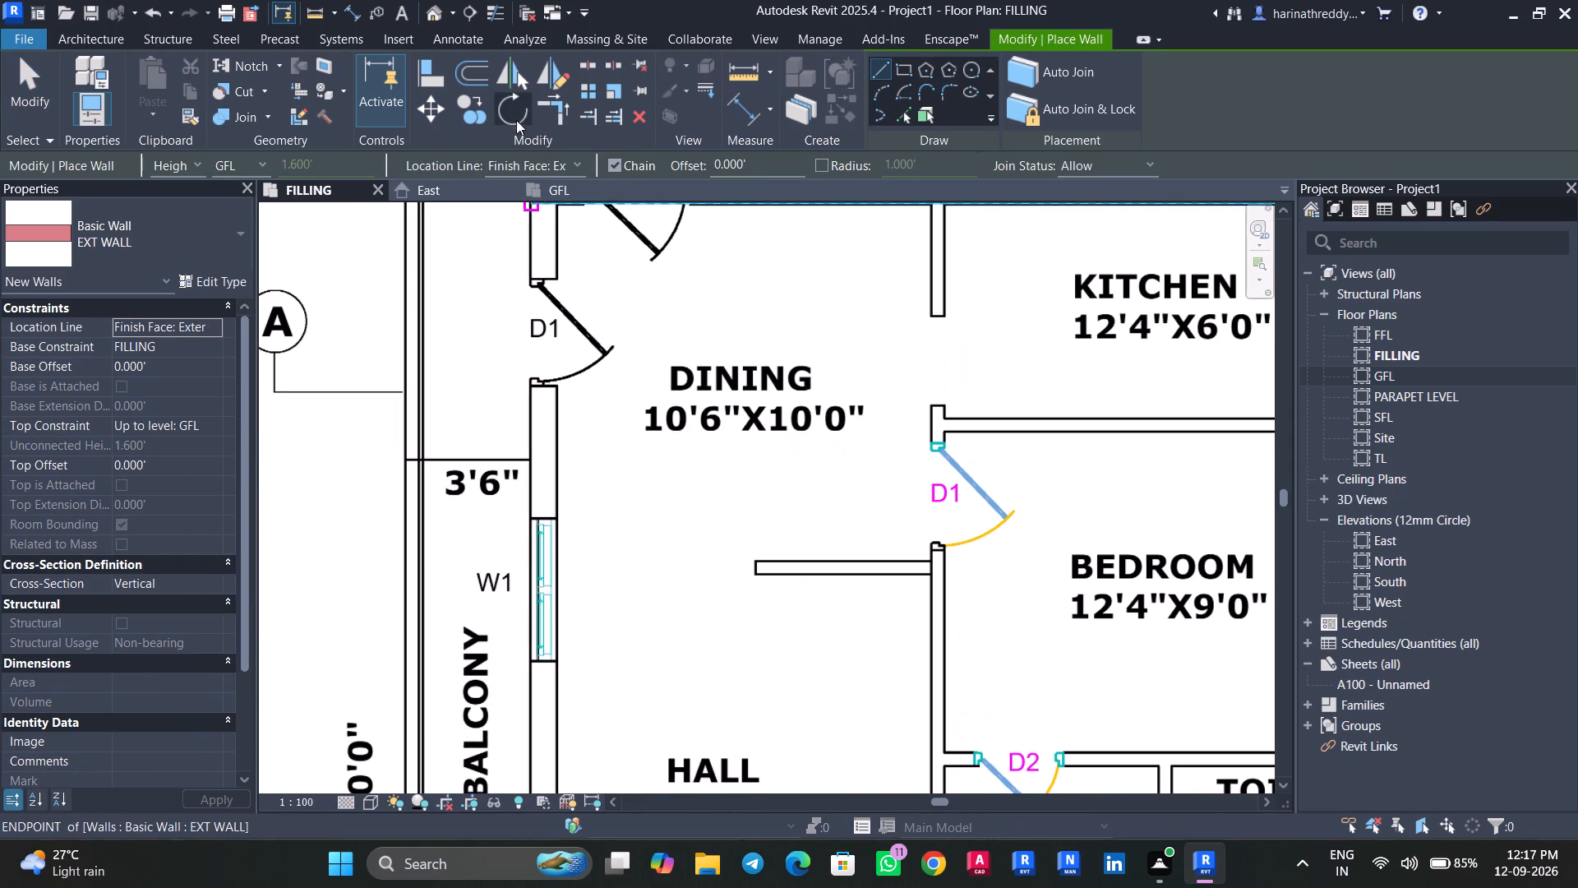
{"action": "scroll", "coordinate": [516, 124], "scroll_direction": "down", "scroll_amount": 2}
{"action": "scroll", "coordinate": [545, 235], "scroll_direction": "down", "scroll_amount": 4}
{"action": "left_click", "coordinate": [538, 220]}
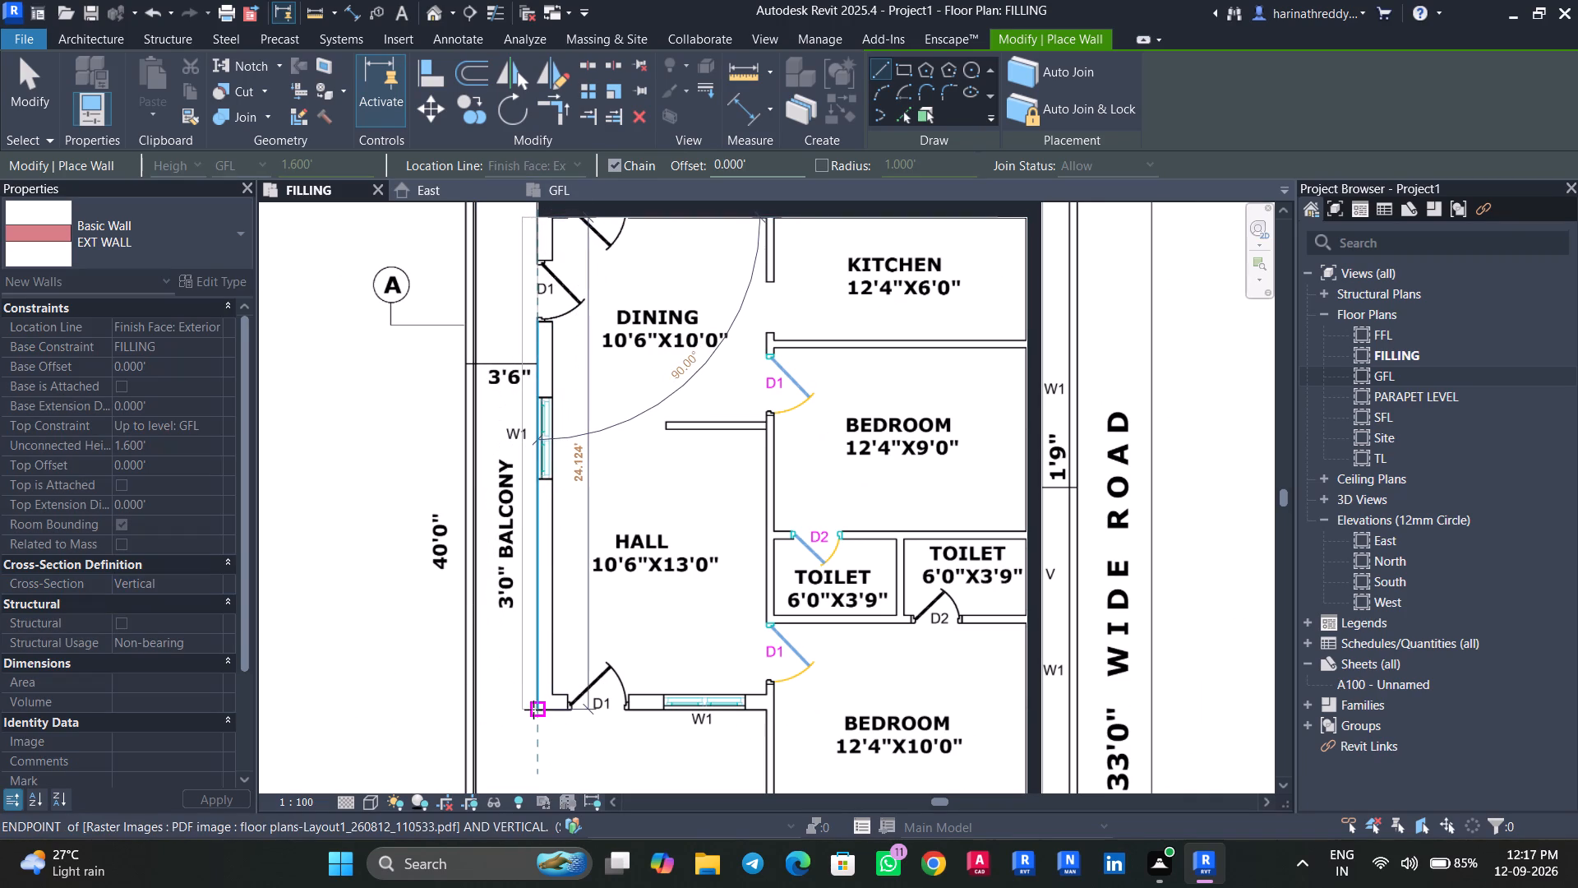
{"action": "key", "text": "space"}
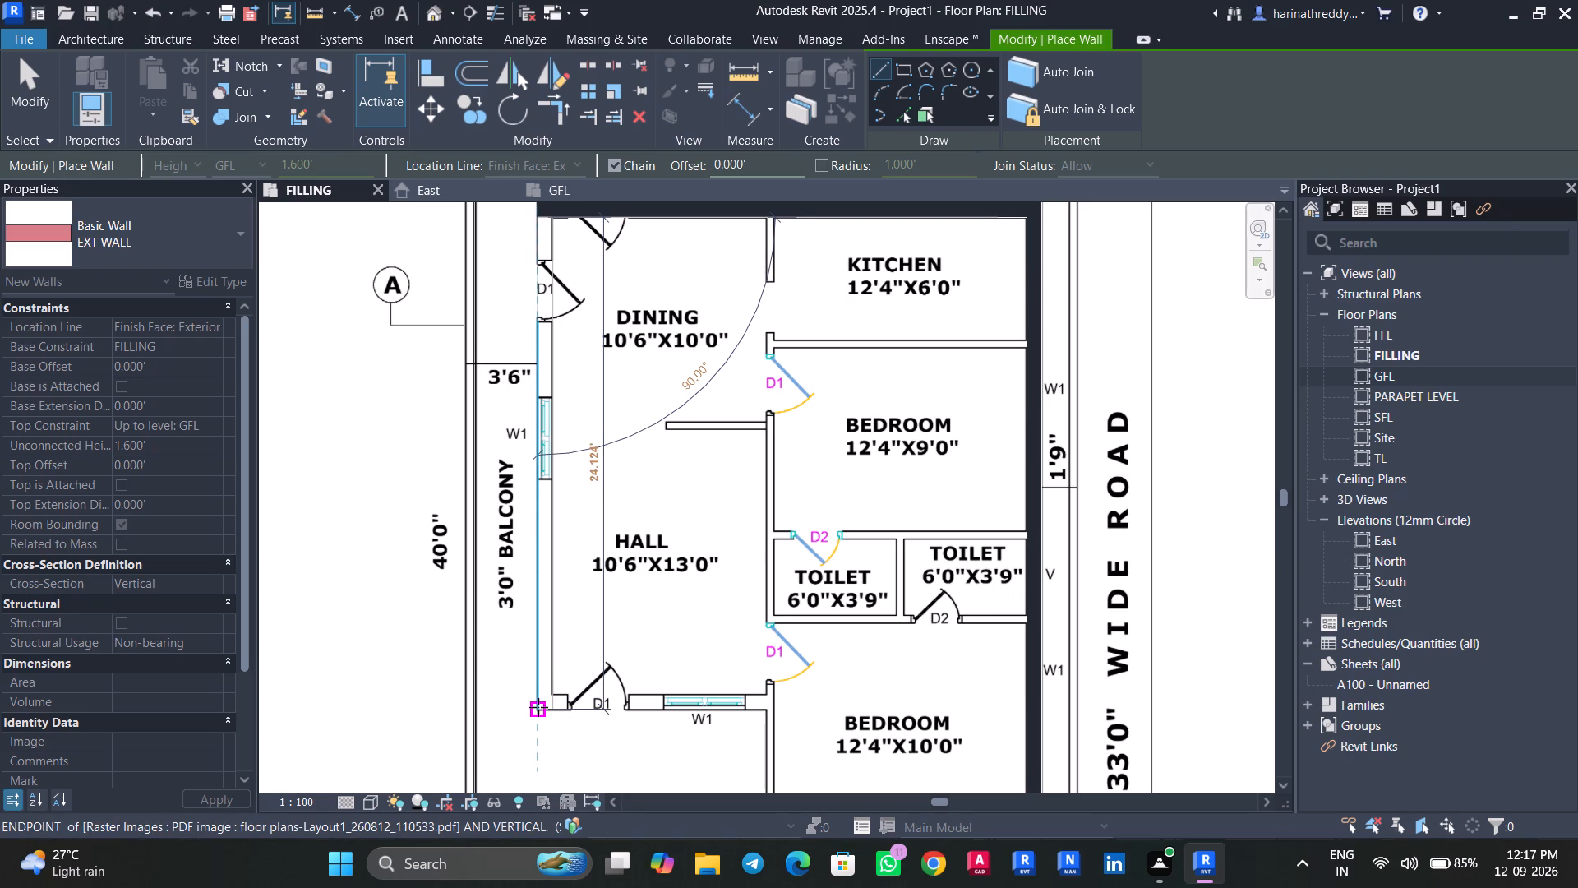
{"action": "left_click", "coordinate": [538, 707]}
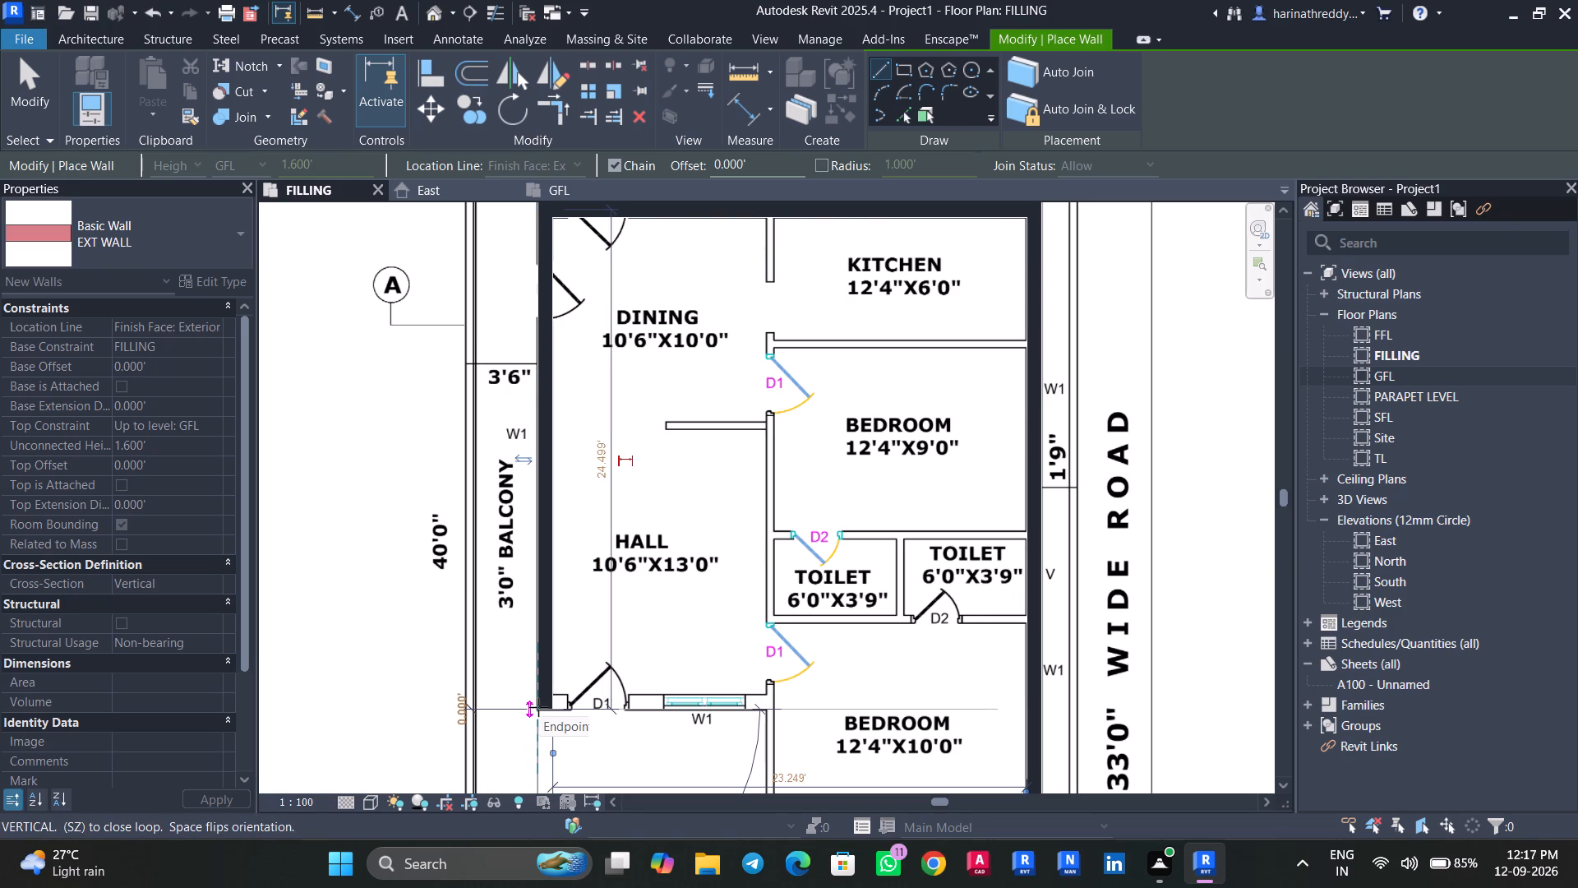
{"action": "key", "text": "Escape"}
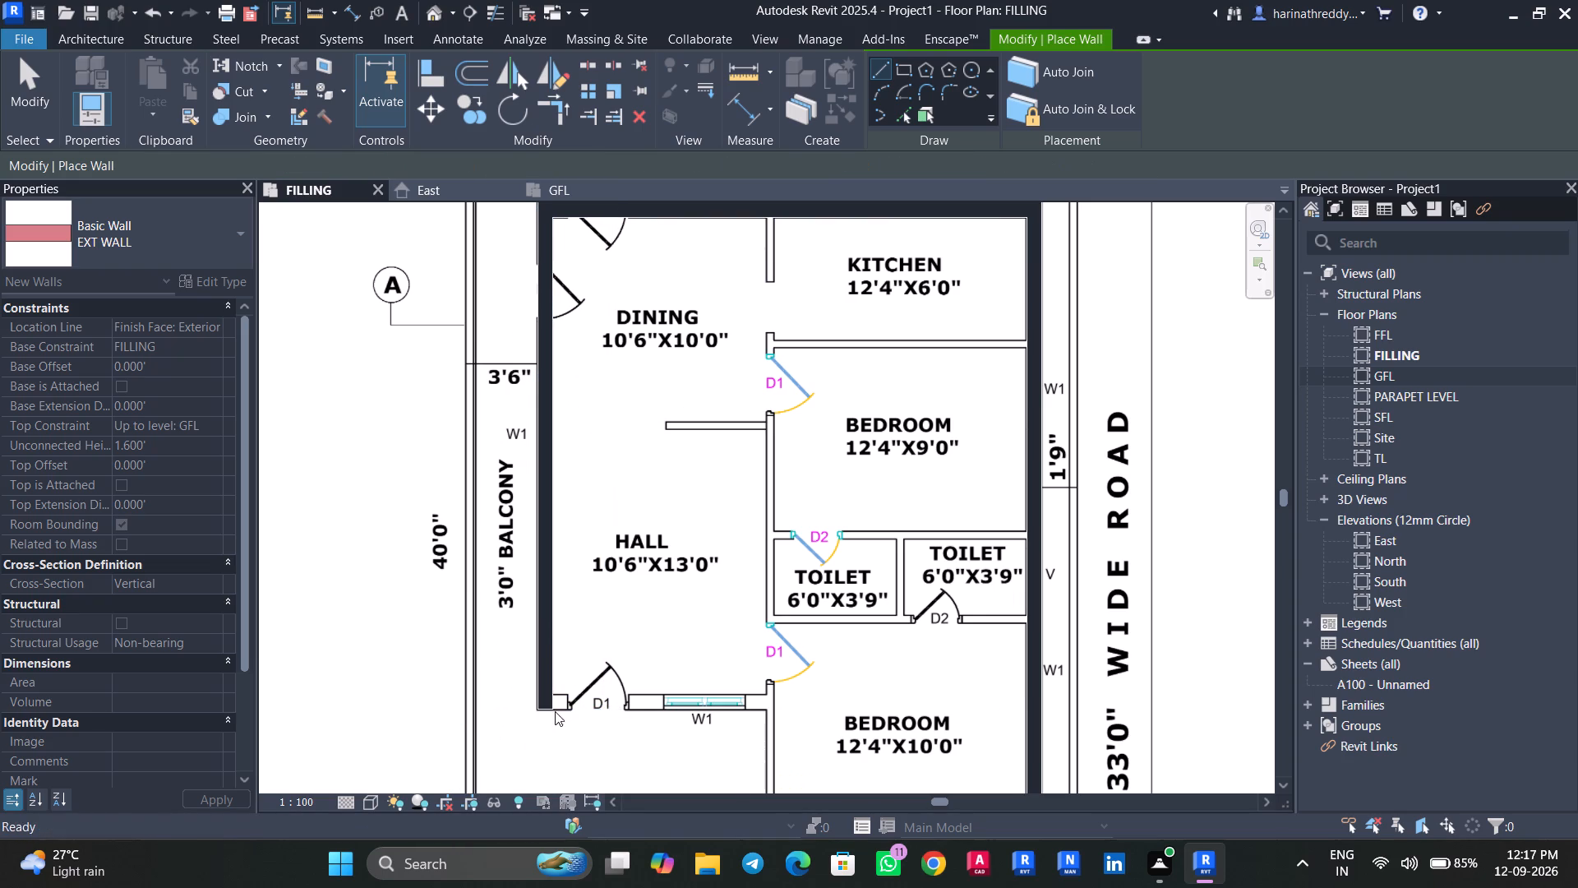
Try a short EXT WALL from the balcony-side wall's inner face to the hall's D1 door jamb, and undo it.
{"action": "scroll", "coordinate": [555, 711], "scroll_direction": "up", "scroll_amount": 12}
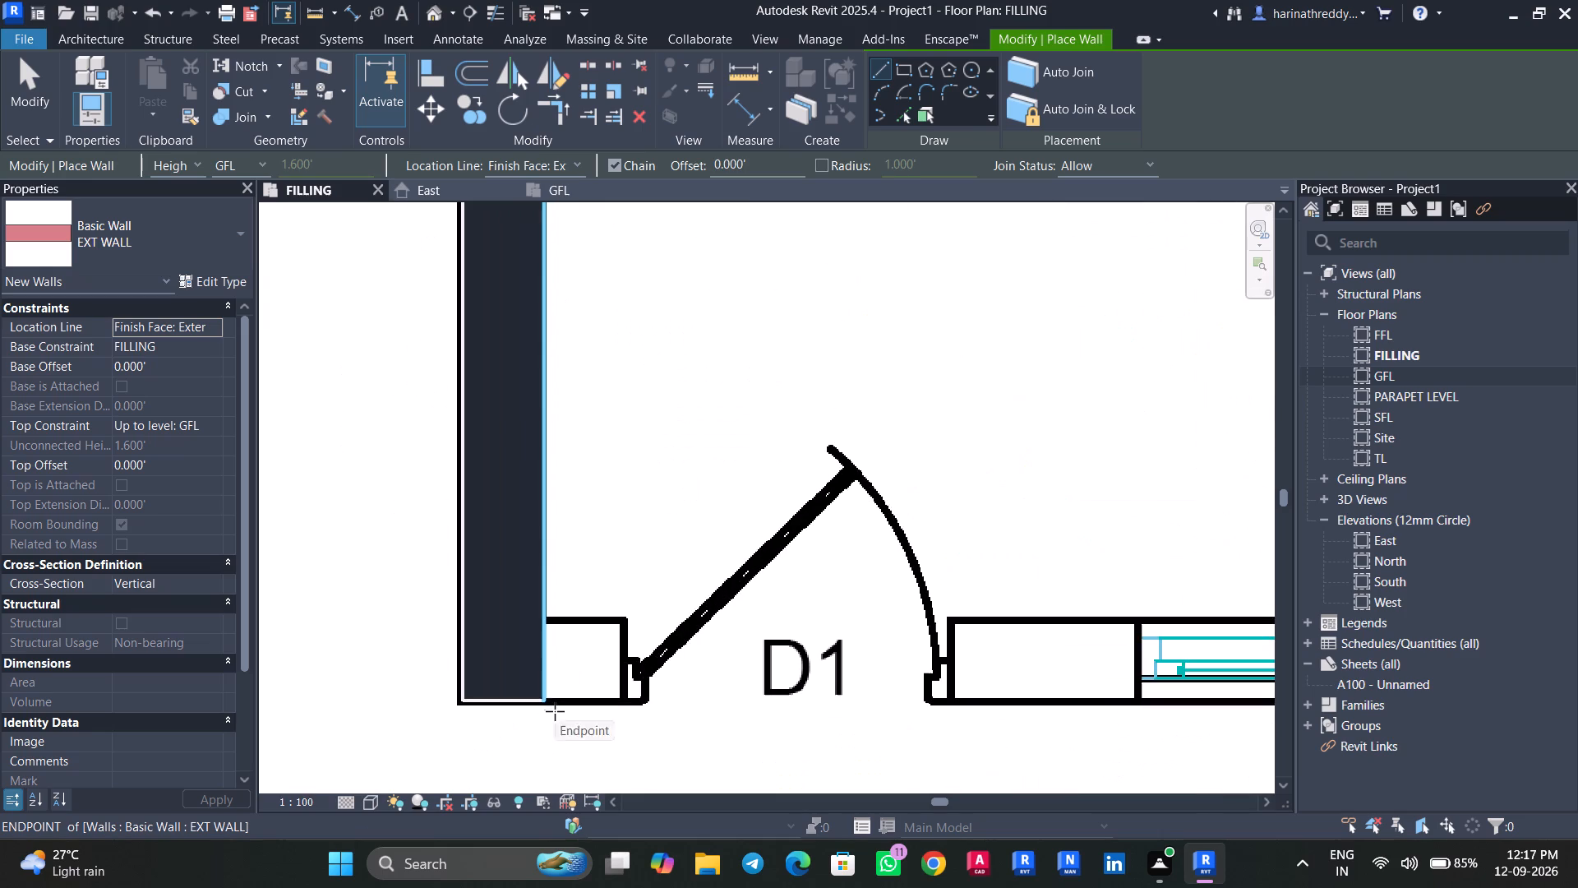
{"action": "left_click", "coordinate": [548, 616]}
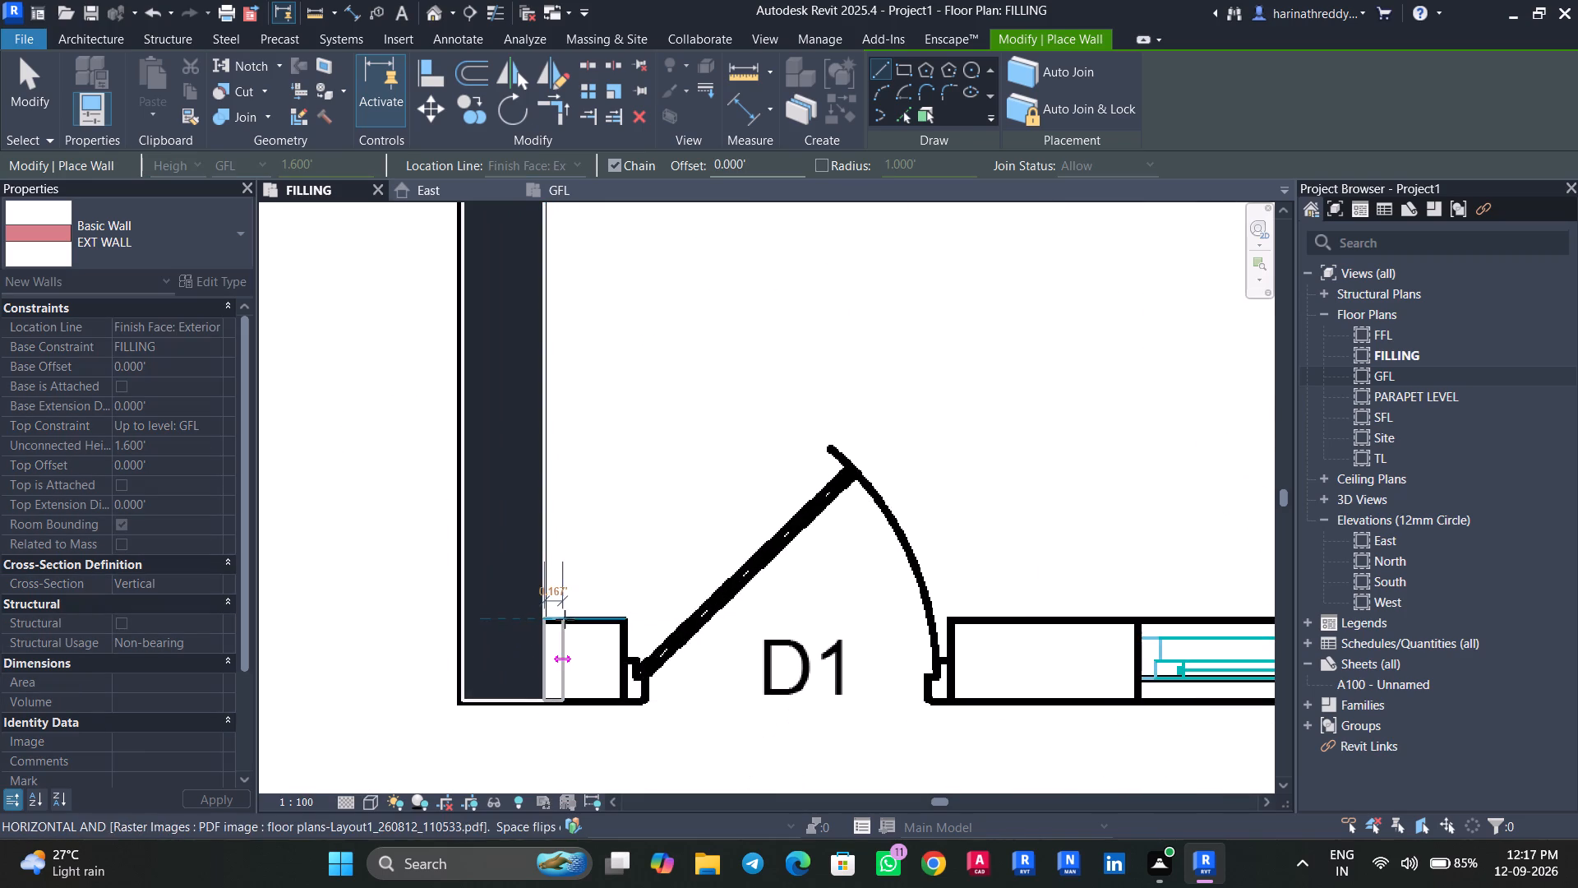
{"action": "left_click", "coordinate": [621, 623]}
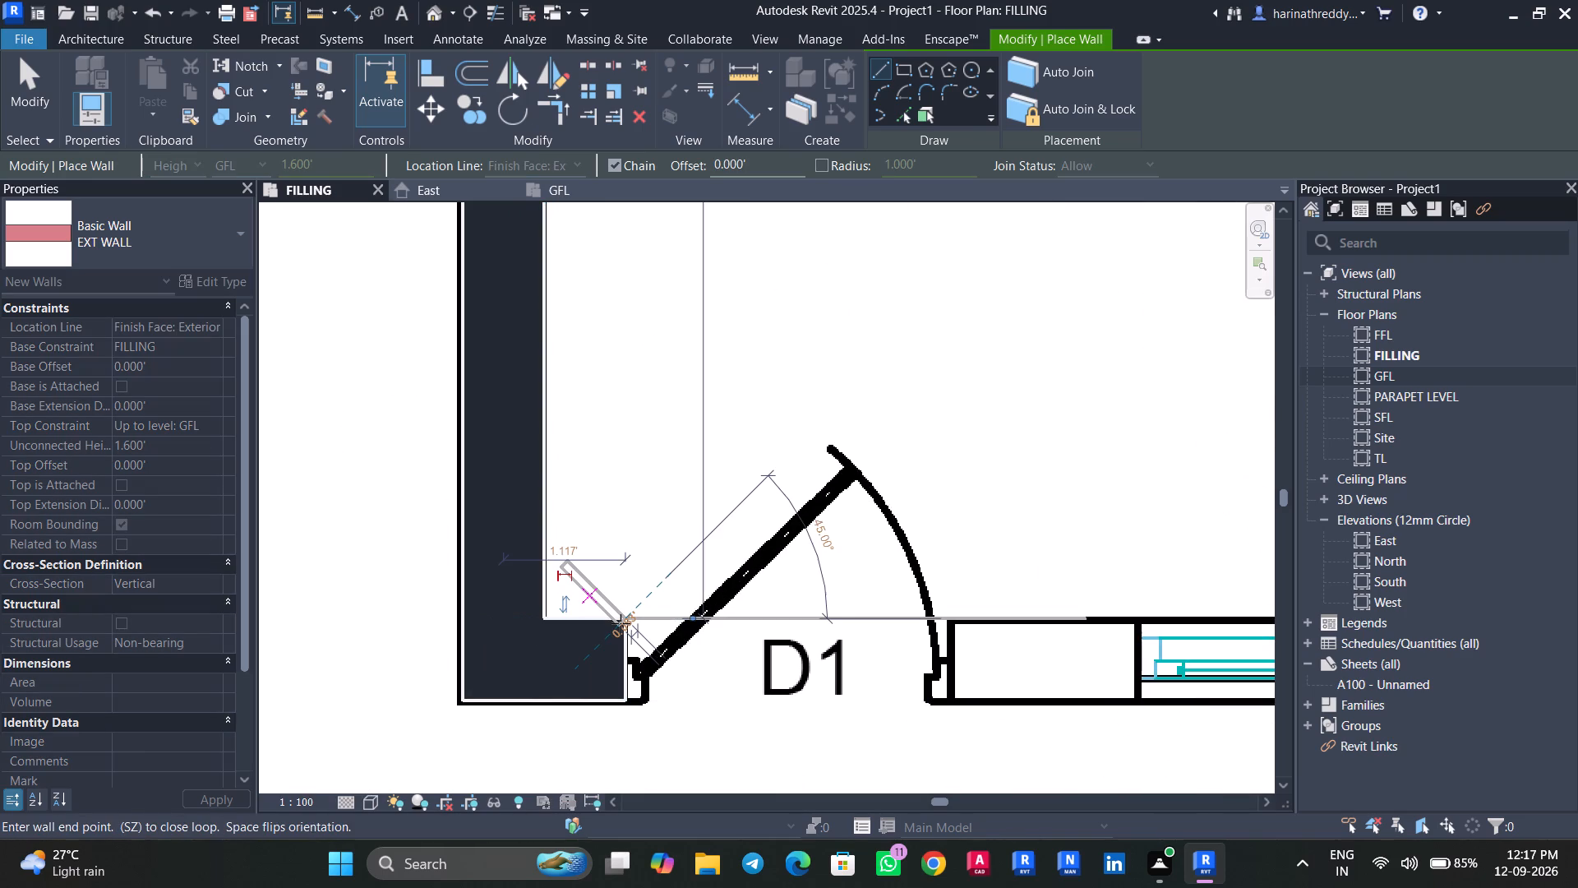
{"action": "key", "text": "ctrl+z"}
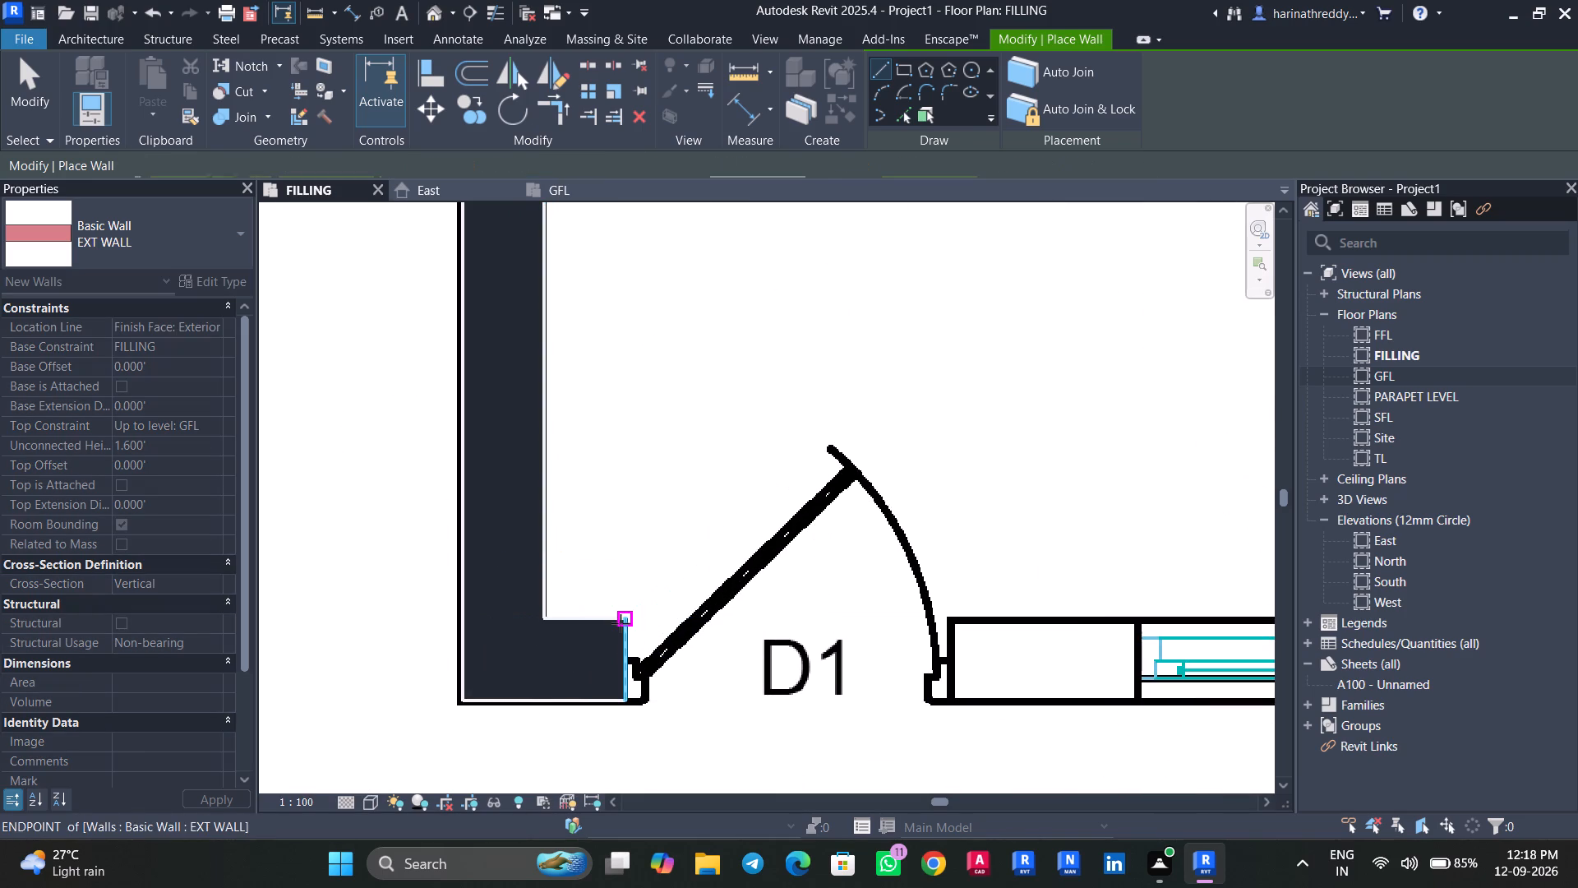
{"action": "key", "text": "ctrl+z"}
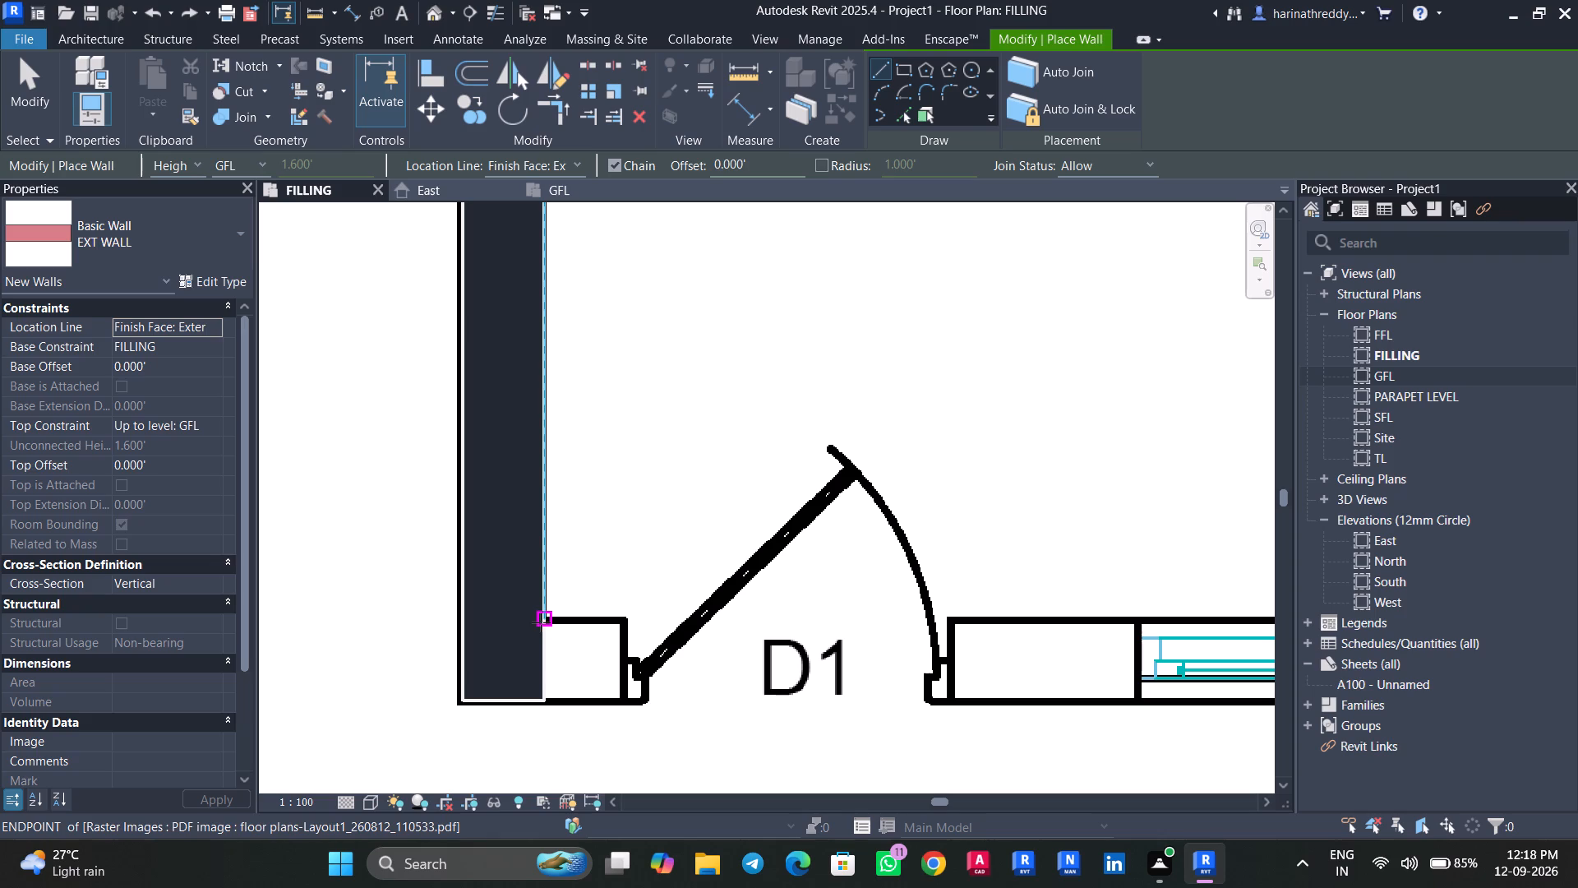
Draw a 10.5' EXT WALL along the hall's parking side, from the balcony-side wall to the 12'4"x10'0" bedroom partition.
{"action": "left_click", "coordinate": [542, 621]}
{"action": "scroll", "coordinate": [1031, 594], "scroll_direction": "down", "scroll_amount": 5}
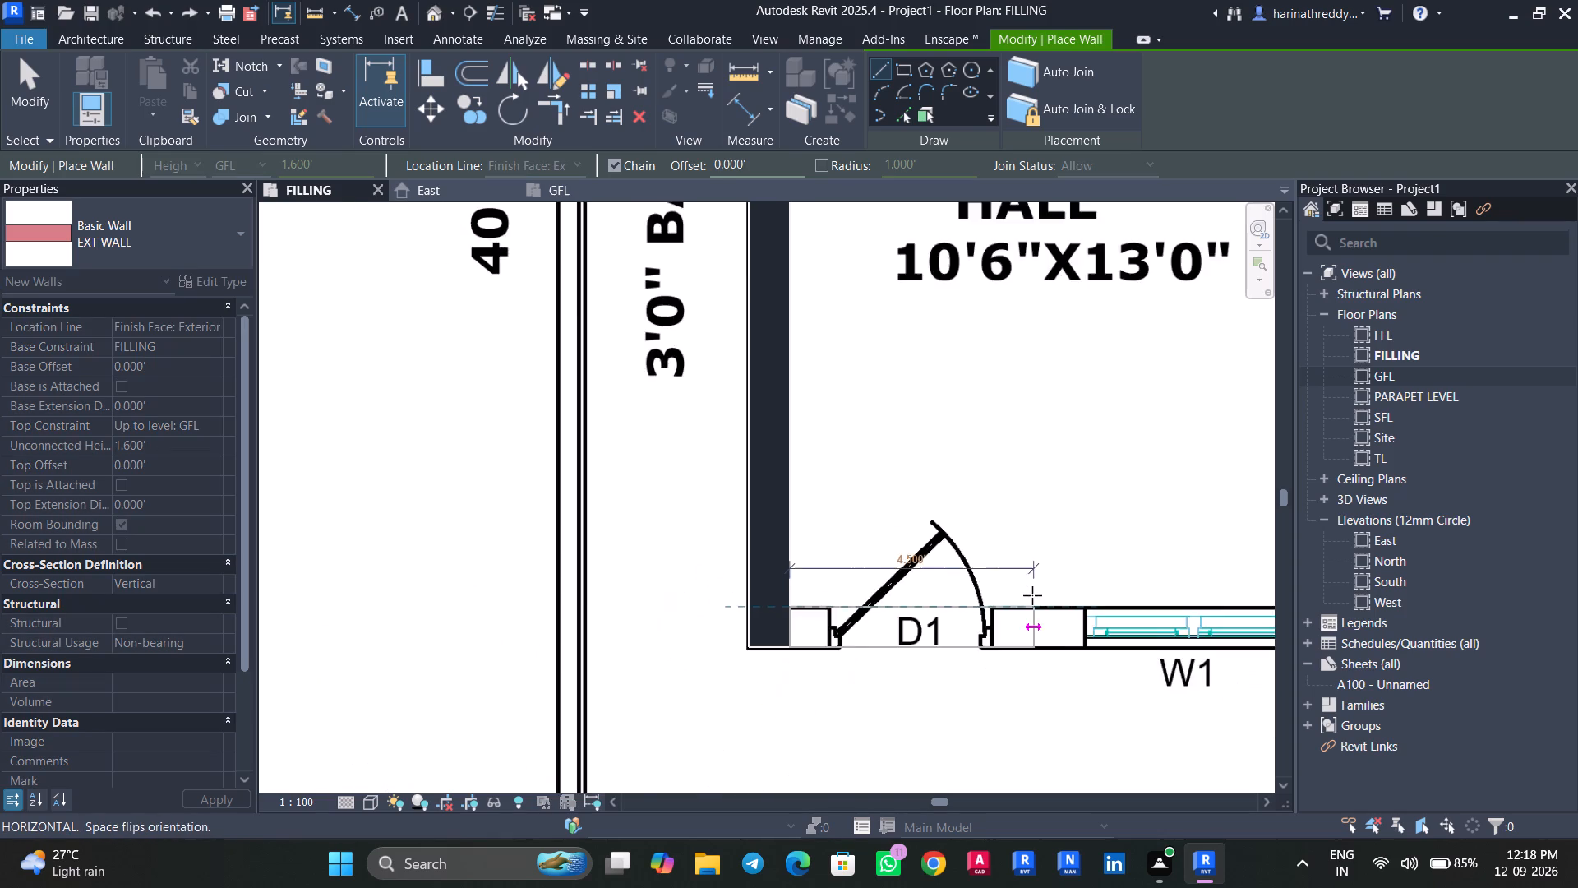
{"action": "scroll", "coordinate": [1032, 595], "scroll_direction": "down", "scroll_amount": 6}
{"action": "middle_click_drag", "start_coordinate": [1021, 598], "coordinate": [662, 634]}
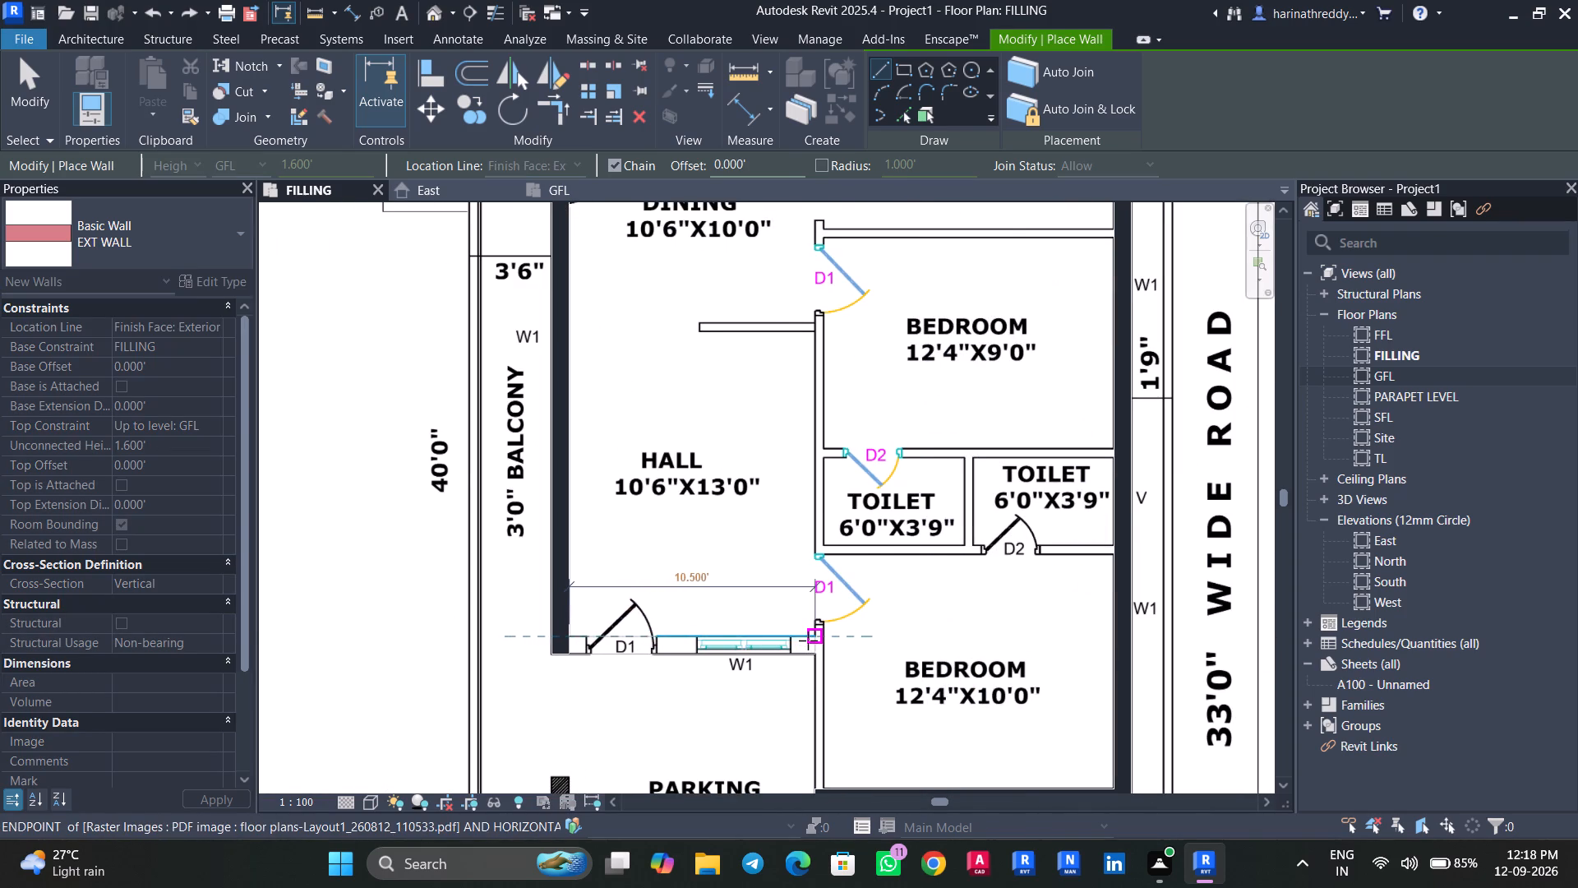
{"action": "scroll", "coordinate": [808, 641], "scroll_direction": "up", "scroll_amount": 12}
{"action": "left_click", "coordinate": [846, 622]}
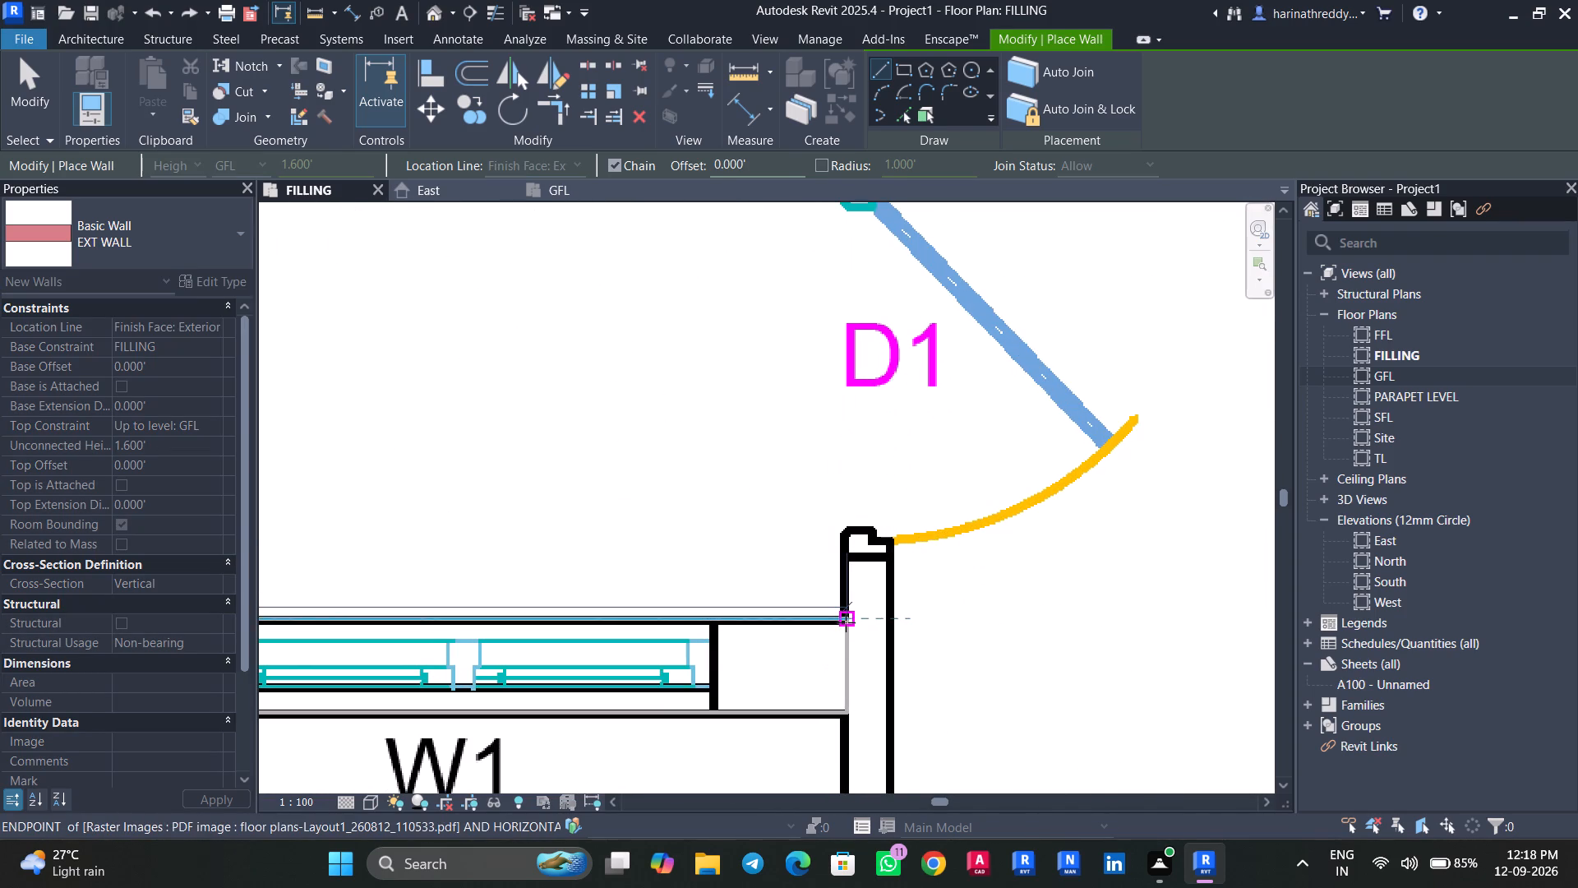
{"action": "key", "text": "Escape"}
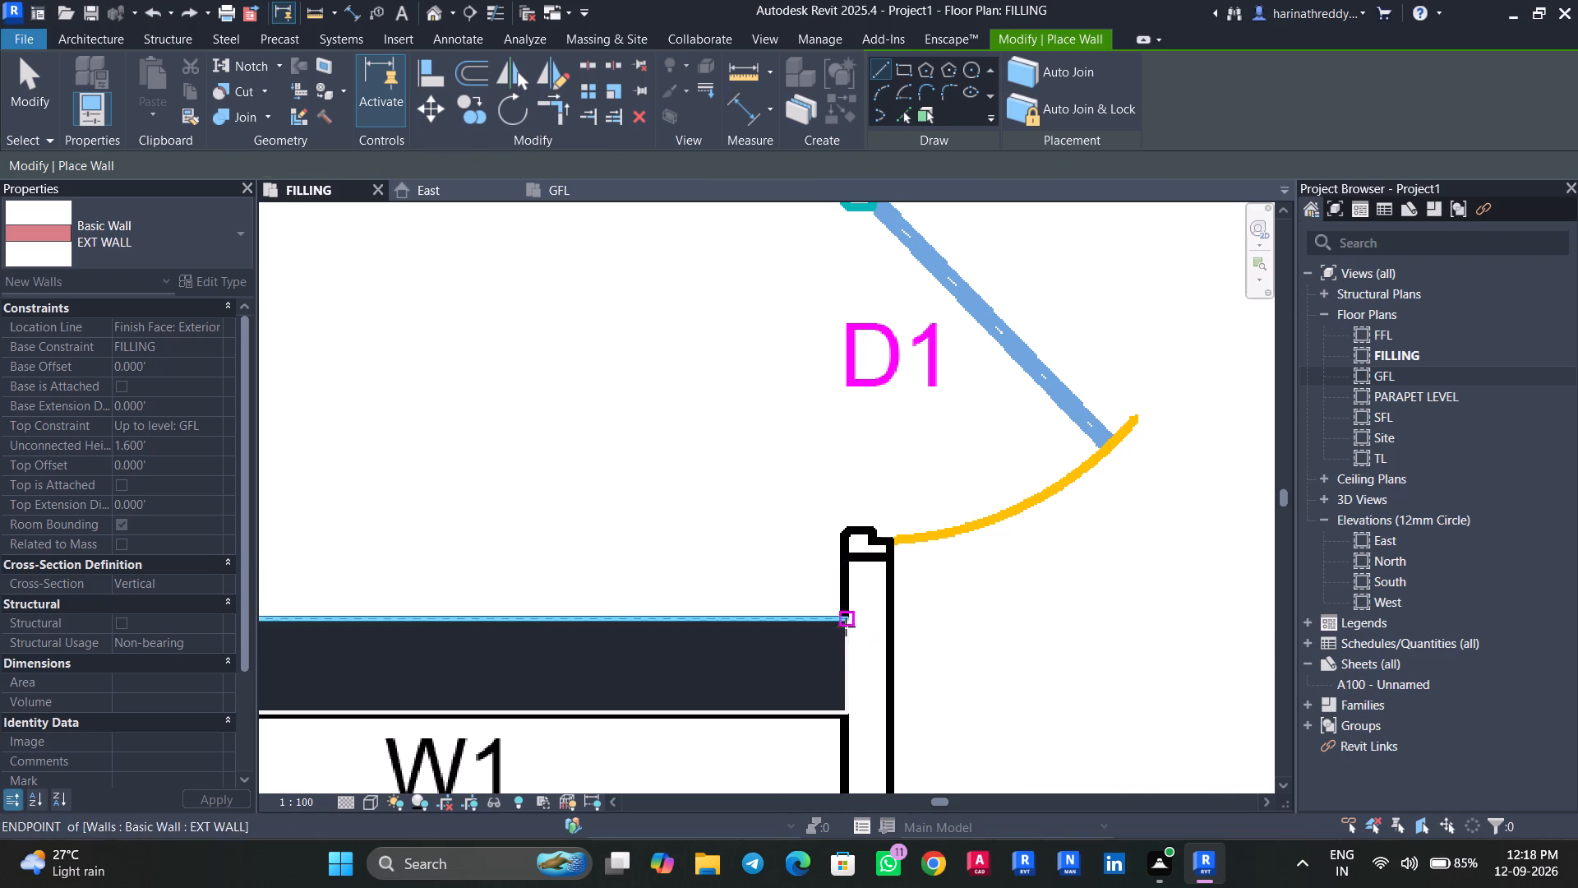
{"action": "scroll", "coordinate": [645, 479], "scroll_direction": "down", "scroll_amount": 2}
{"action": "scroll", "coordinate": [645, 479], "scroll_direction": "up", "scroll_amount": 1}
{"action": "scroll", "coordinate": [645, 479], "scroll_direction": "down", "scroll_amount": 2}
{"action": "scroll", "coordinate": [645, 479], "scroll_direction": "up", "scroll_amount": 1}
{"action": "scroll", "coordinate": [645, 479], "scroll_direction": "down", "scroll_amount": 4}
{"action": "scroll", "coordinate": [644, 479], "scroll_direction": "up", "scroll_amount": 1}
{"action": "scroll", "coordinate": [644, 479], "scroll_direction": "down", "scroll_amount": 6}
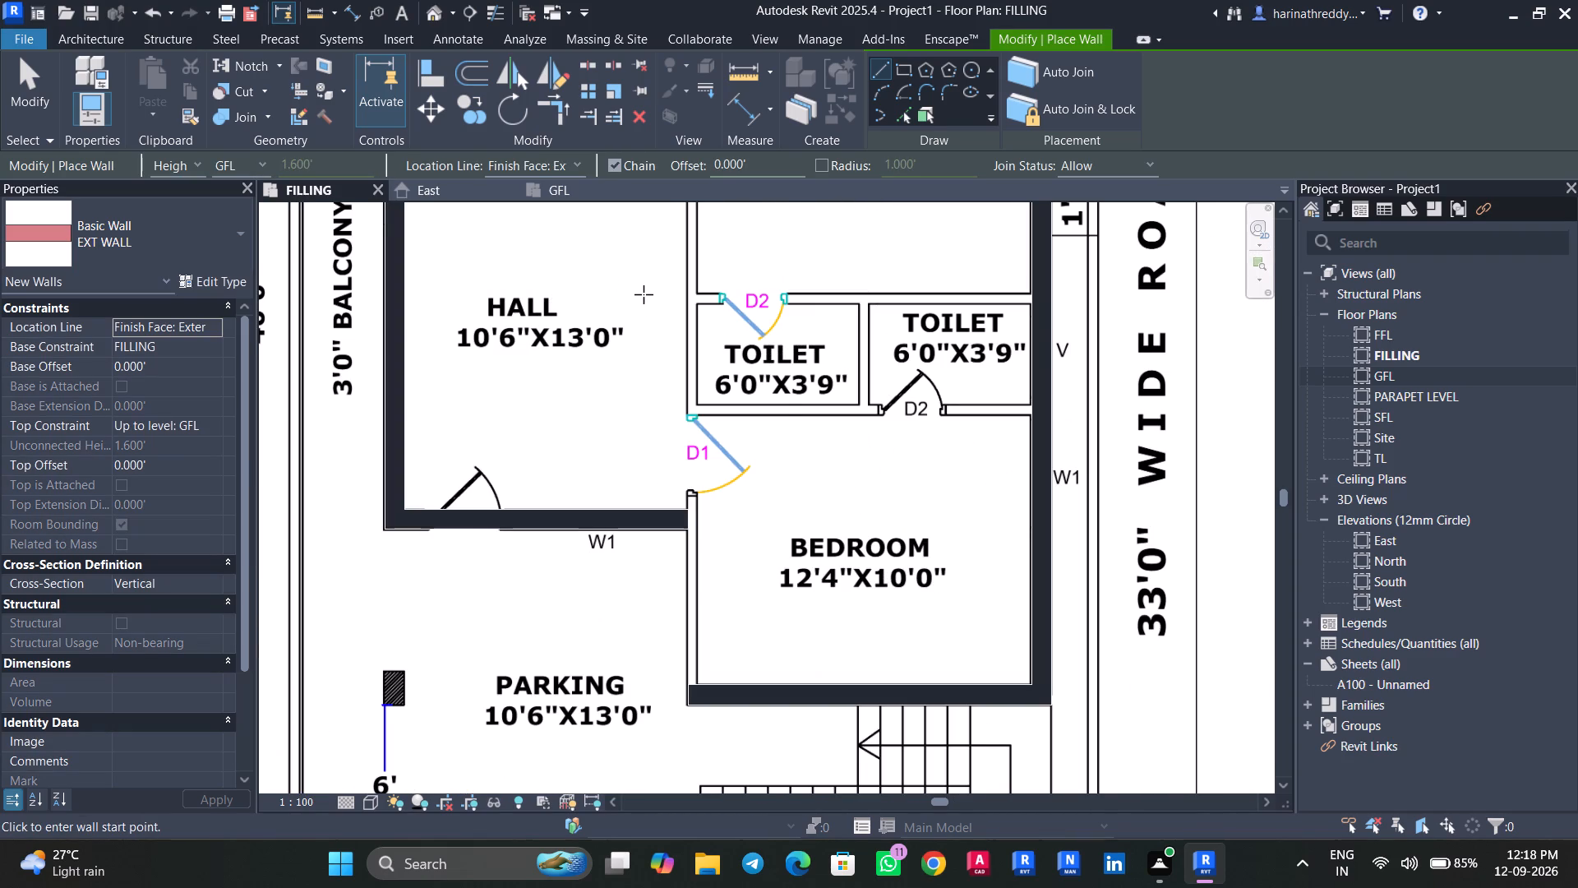
{"action": "left_click", "coordinate": [651, 294]}
{"action": "key", "text": "Escape"}
{"action": "key", "text": "Escape"}
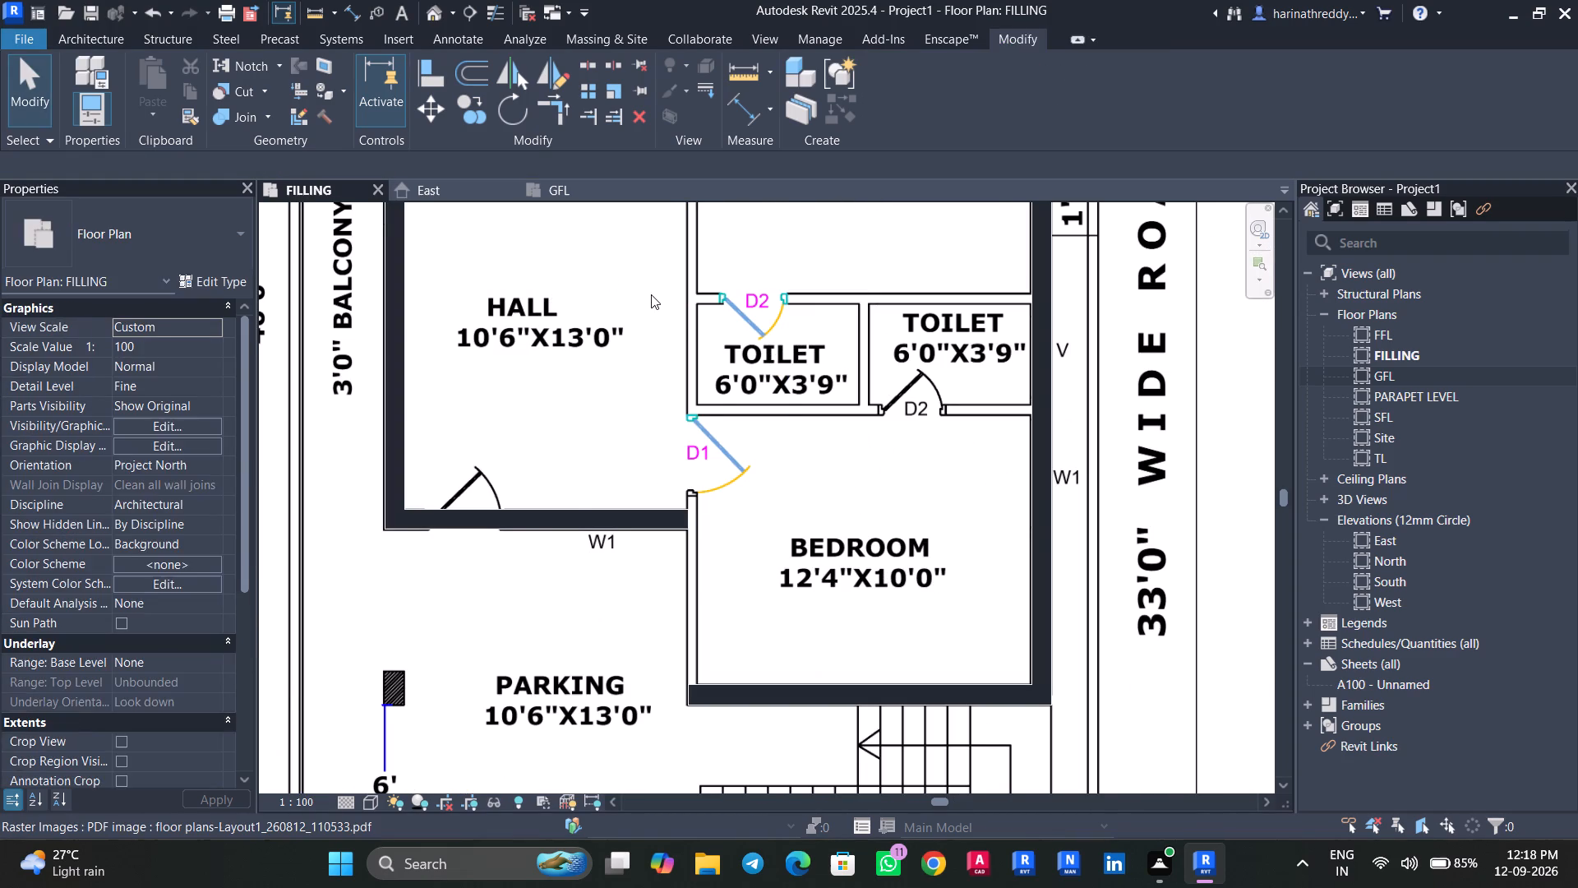
Measure the thickness of the partition between the parking and the 12'4"x10'0" bedroom on the plan.
{"action": "left_click", "coordinate": [651, 294]}
{"action": "left_click", "coordinate": [617, 98]}
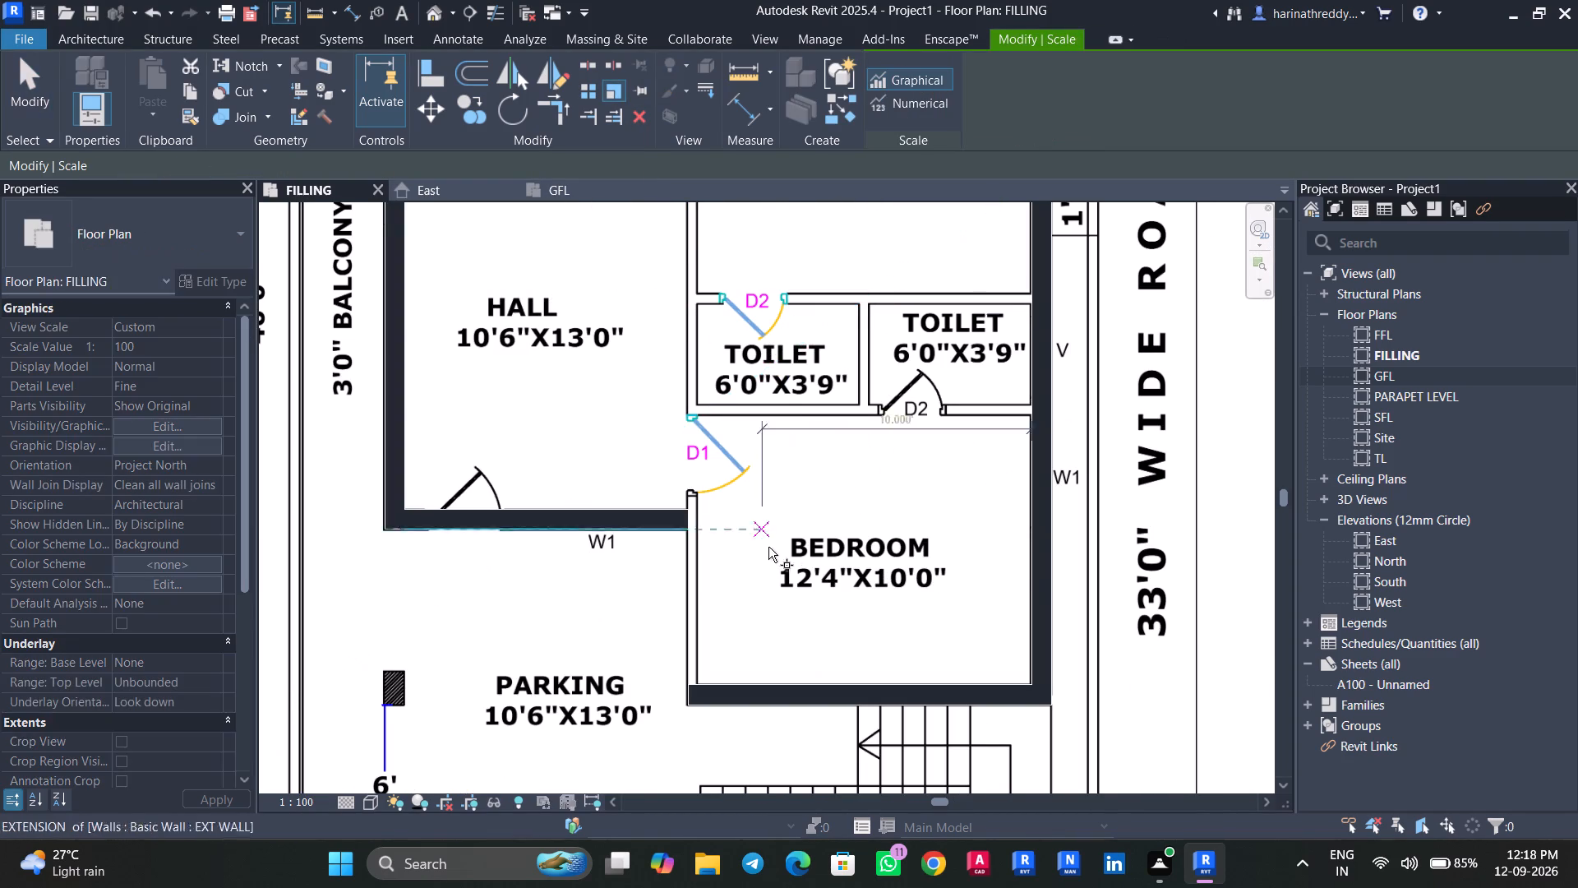
{"action": "scroll", "coordinate": [733, 551], "scroll_direction": "up", "scroll_amount": 12}
{"action": "scroll", "coordinate": [464, 520], "scroll_direction": "up", "scroll_amount": 8}
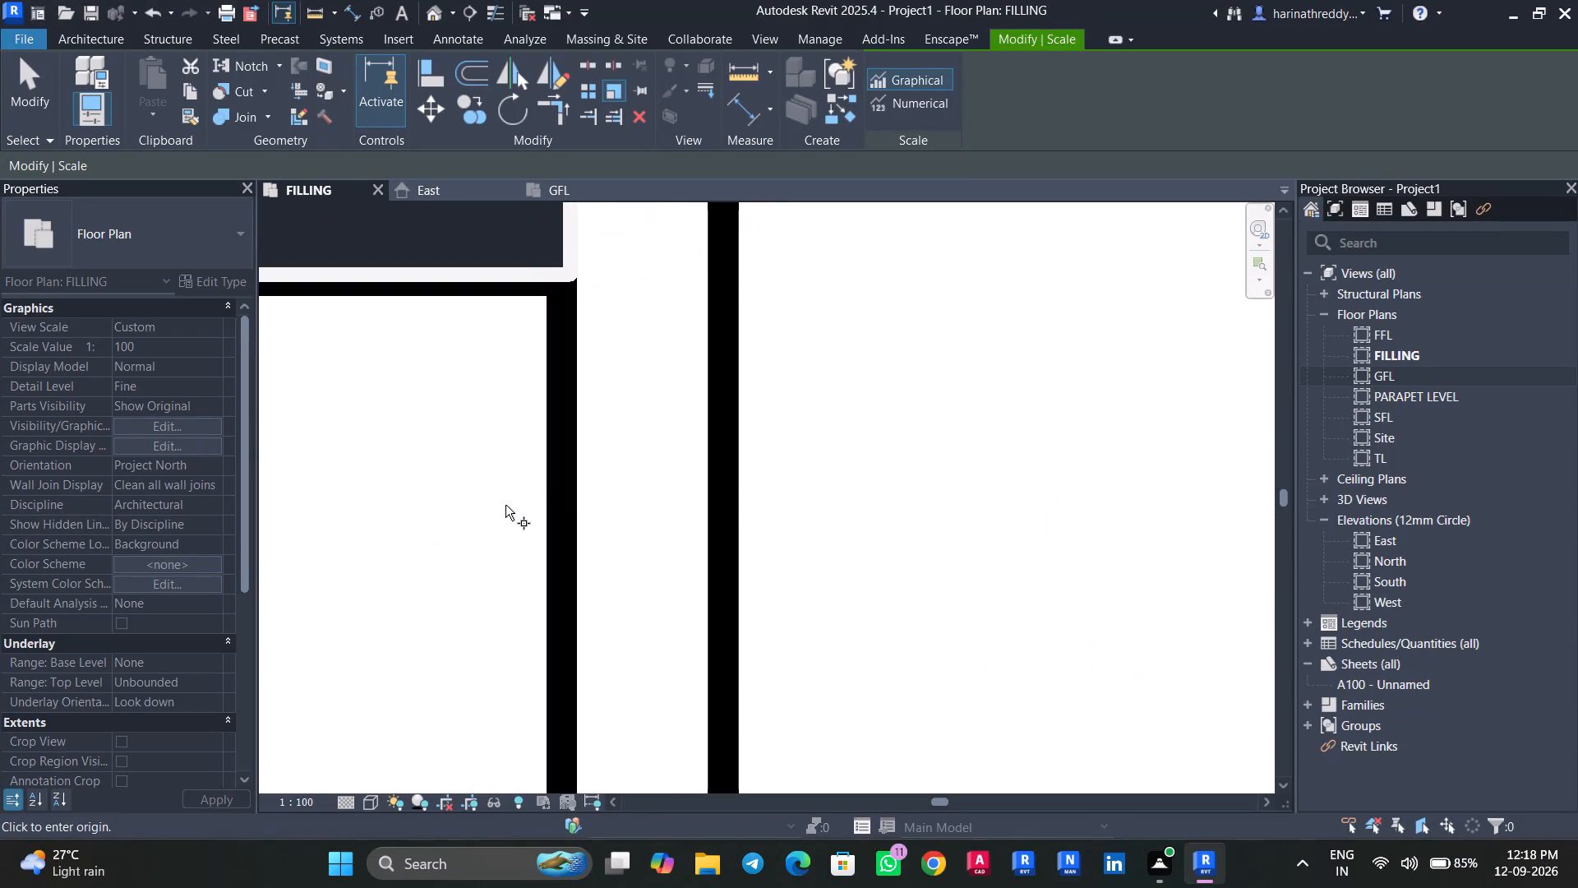
{"action": "left_click", "coordinate": [558, 488]}
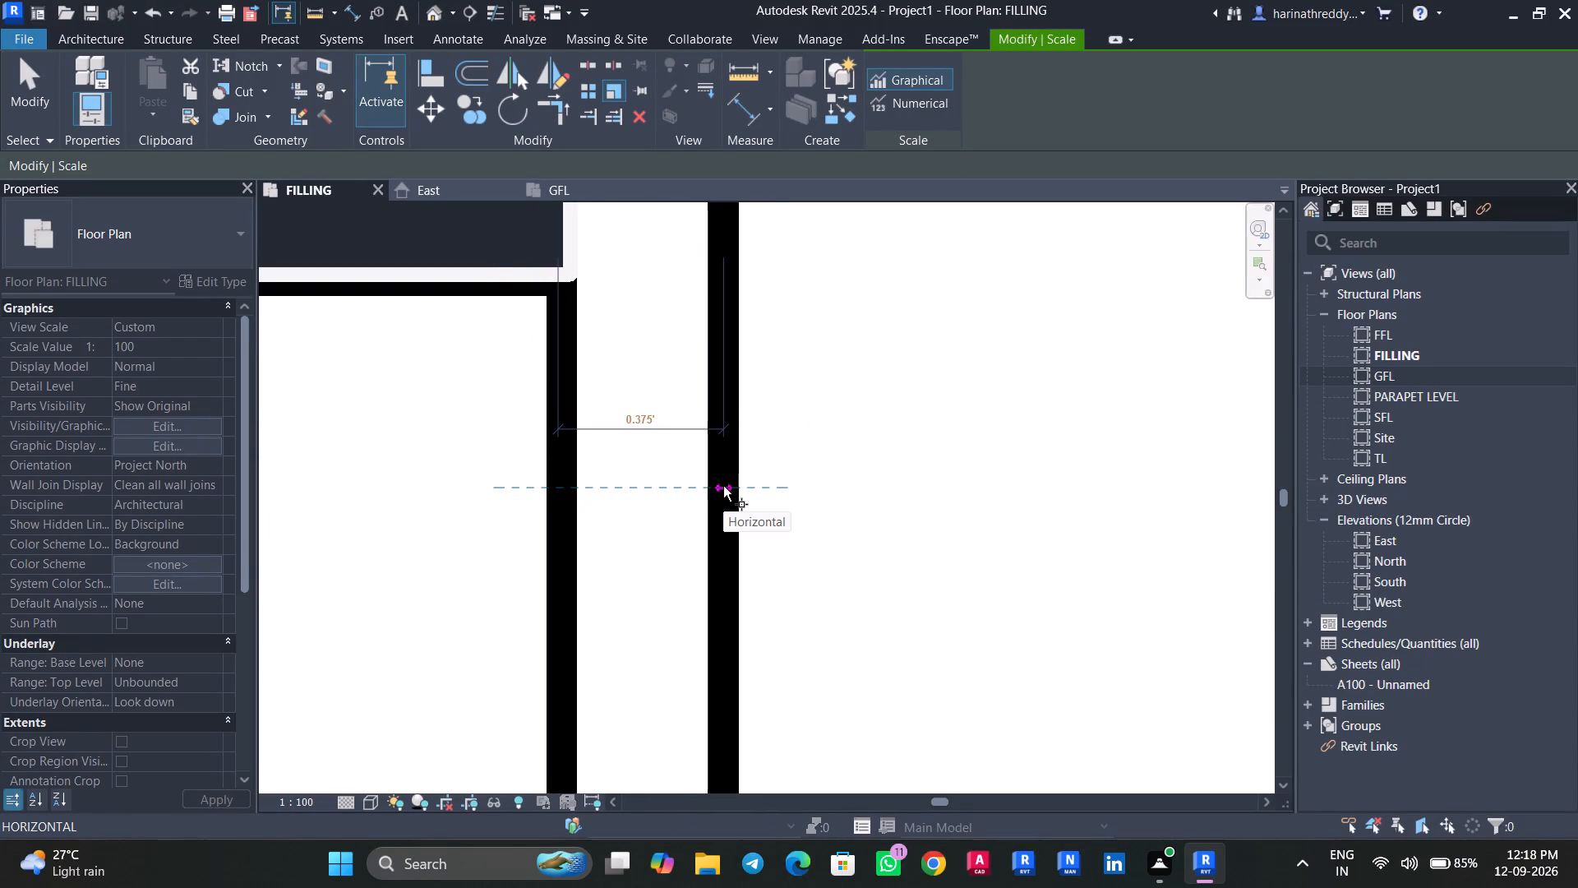
{"action": "key", "text": "Escape"}
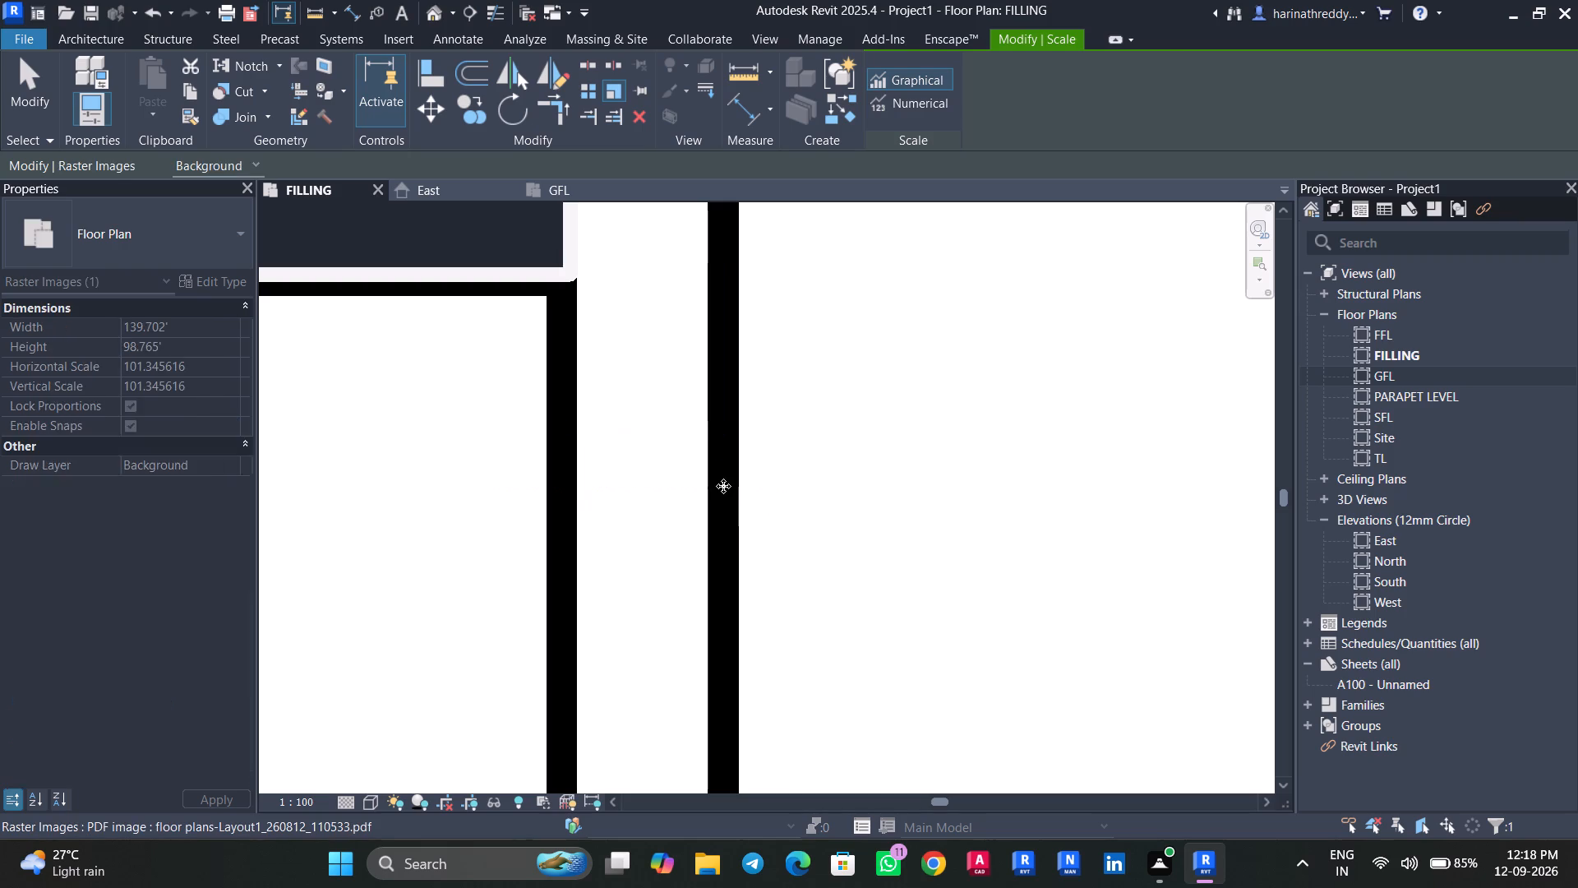
{"action": "key", "text": "Escape"}
{"action": "key", "text": "Escape"}
Duplicate the EXT WALL type as a new wall type named INT WALL.
{"action": "scroll", "coordinate": [365, 300], "scroll_direction": "down", "scroll_amount": 7}
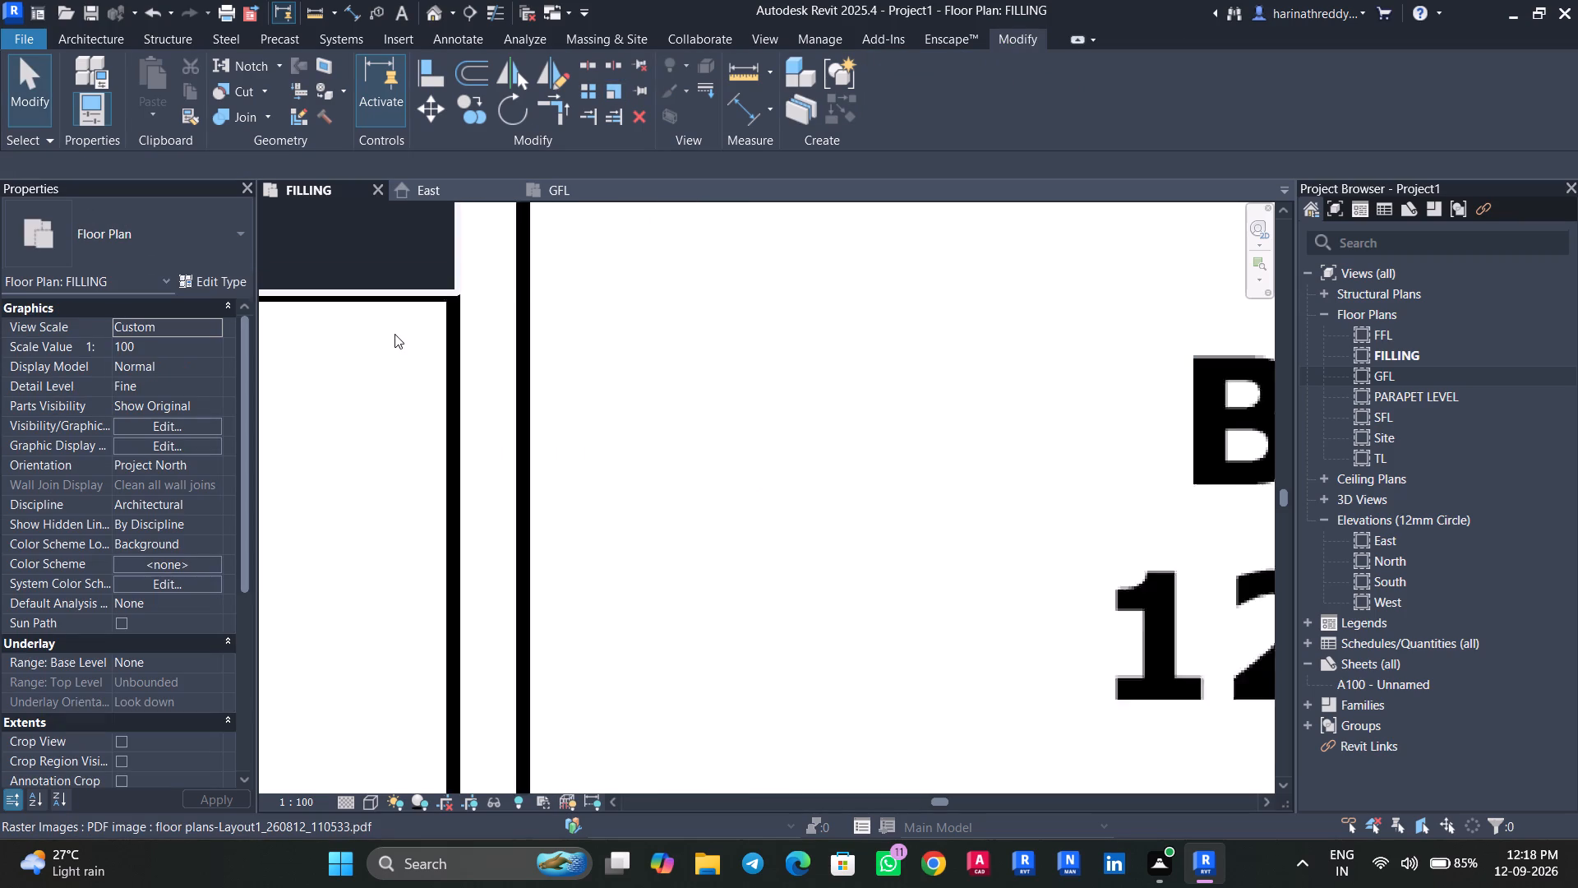
{"action": "scroll", "coordinate": [394, 334], "scroll_direction": "down", "scroll_amount": 18}
{"action": "scroll", "coordinate": [442, 368], "scroll_direction": "down", "scroll_amount": 6}
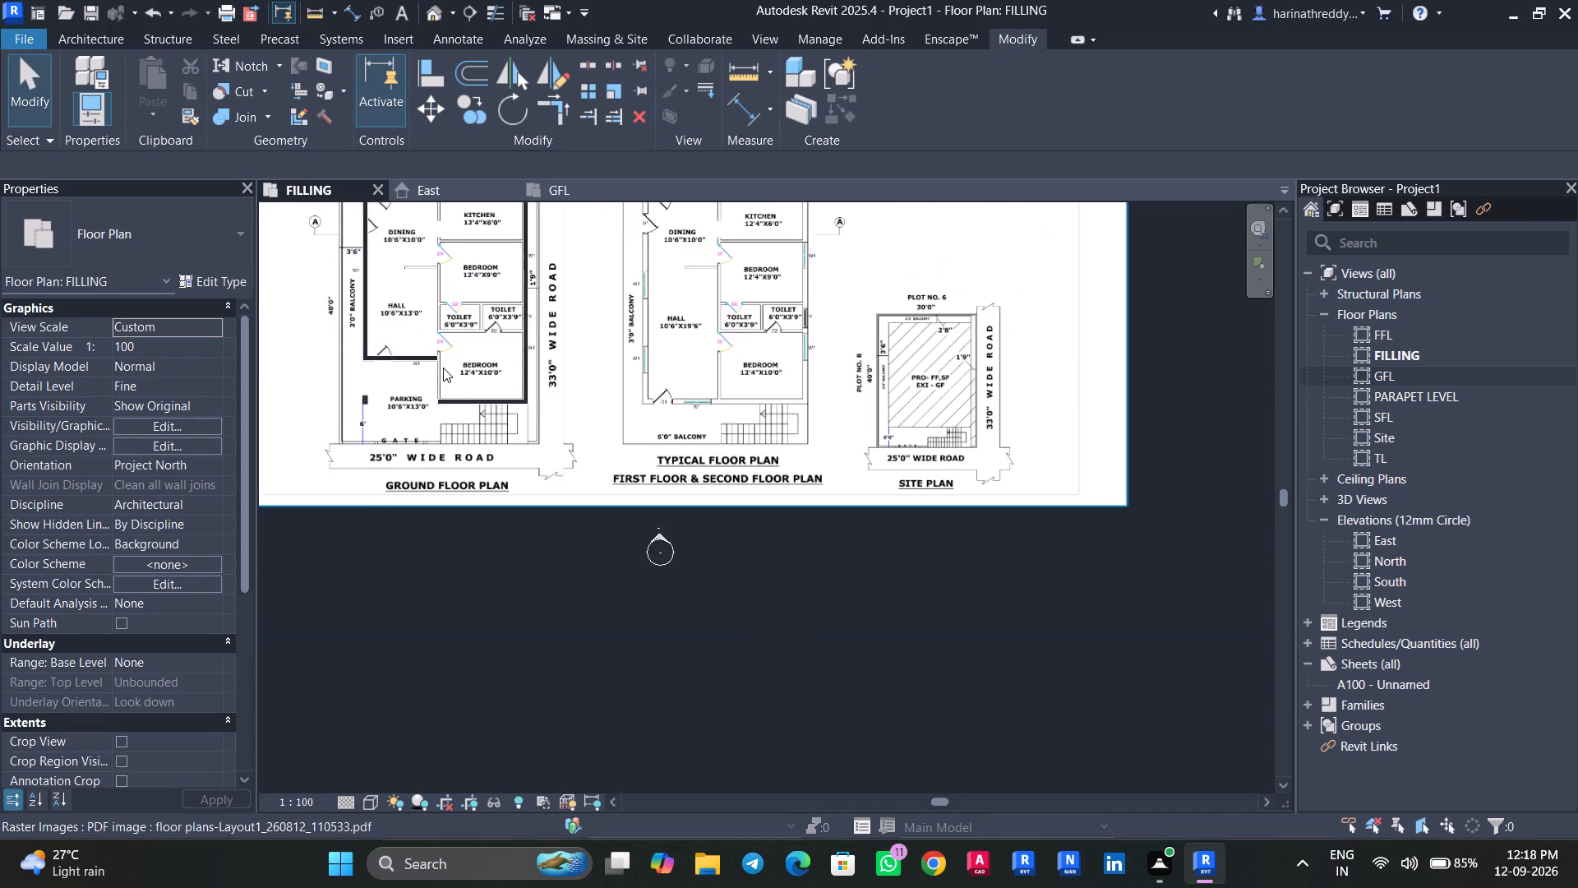
{"action": "middle_click_drag", "start_coordinate": [443, 368], "coordinate": [582, 488]}
{"action": "scroll", "coordinate": [582, 489], "scroll_direction": "up", "scroll_amount": 7}
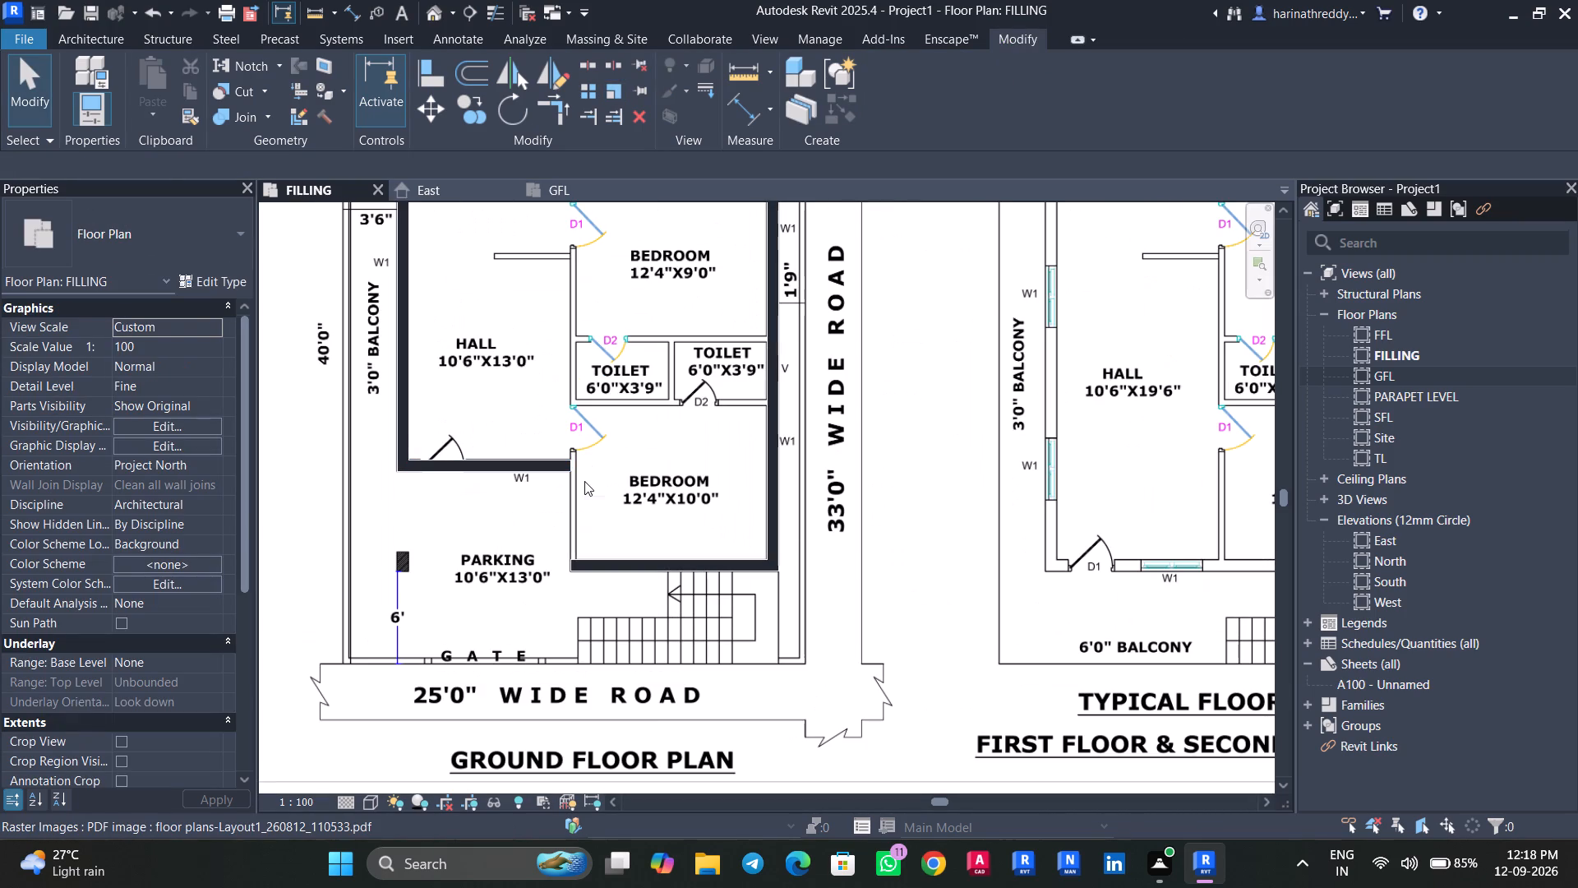
{"action": "type", "text": "WA"}
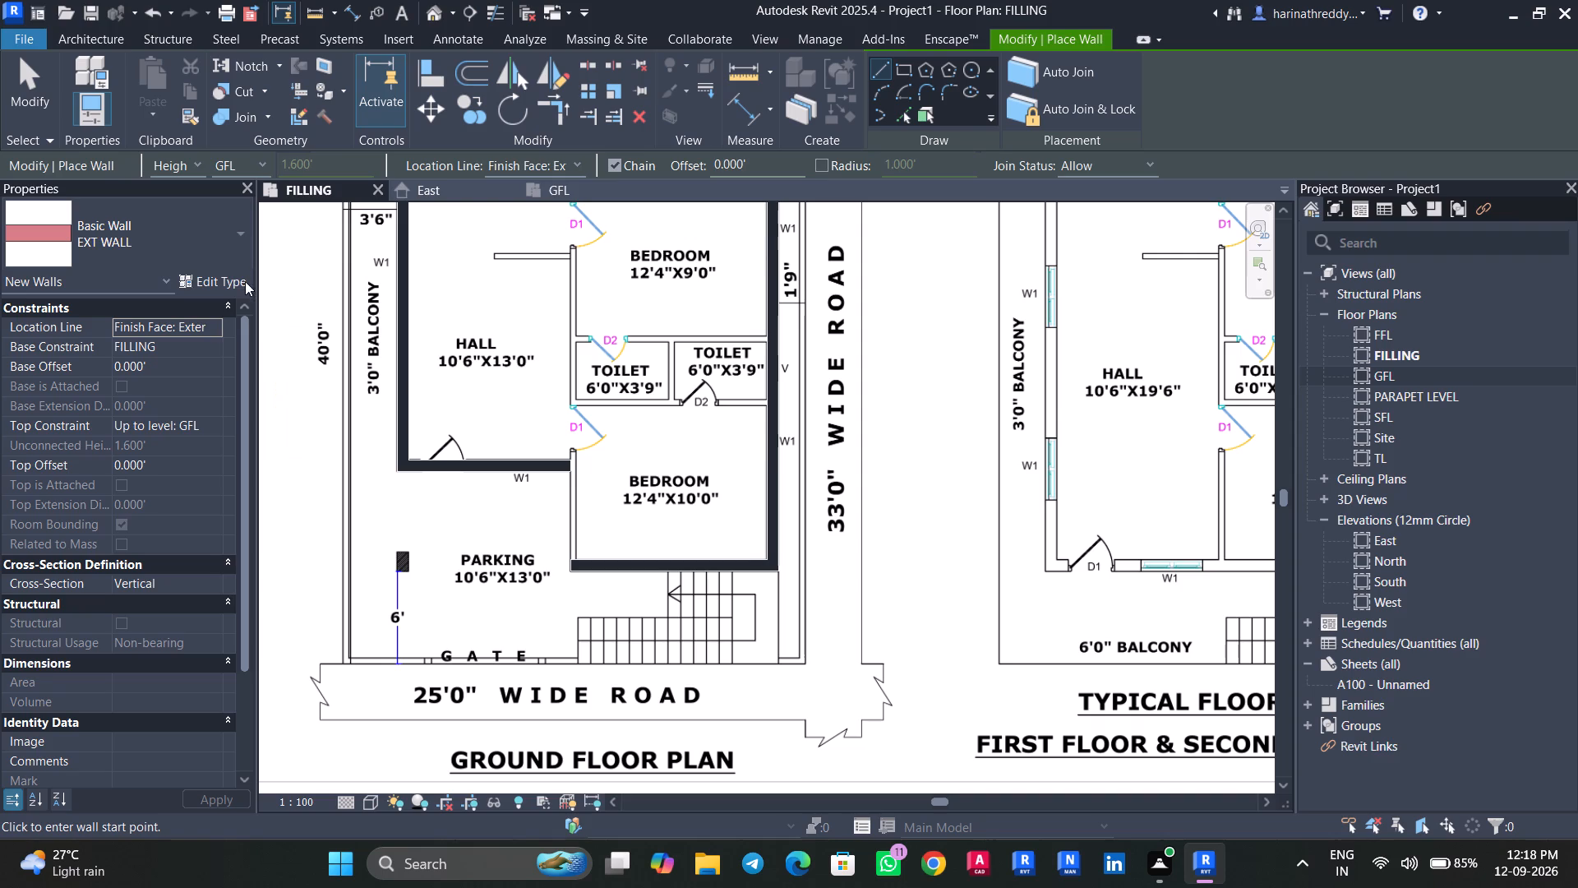
{"action": "left_click", "coordinate": [245, 281]}
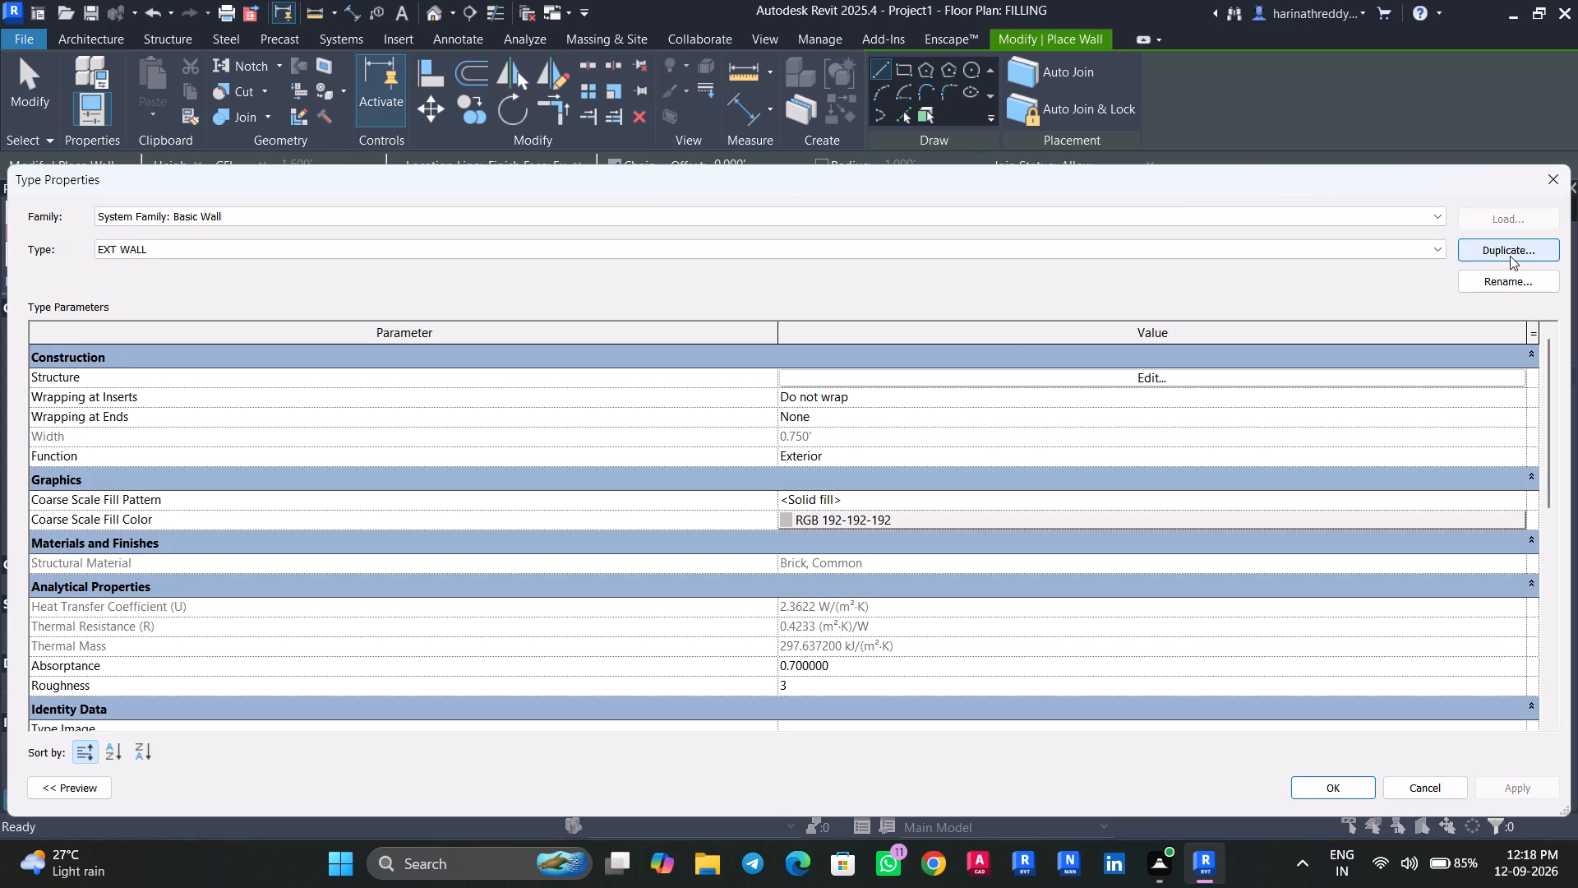
{"action": "left_click", "coordinate": [1510, 256]}
{"action": "type", "text": "INT WALL"}
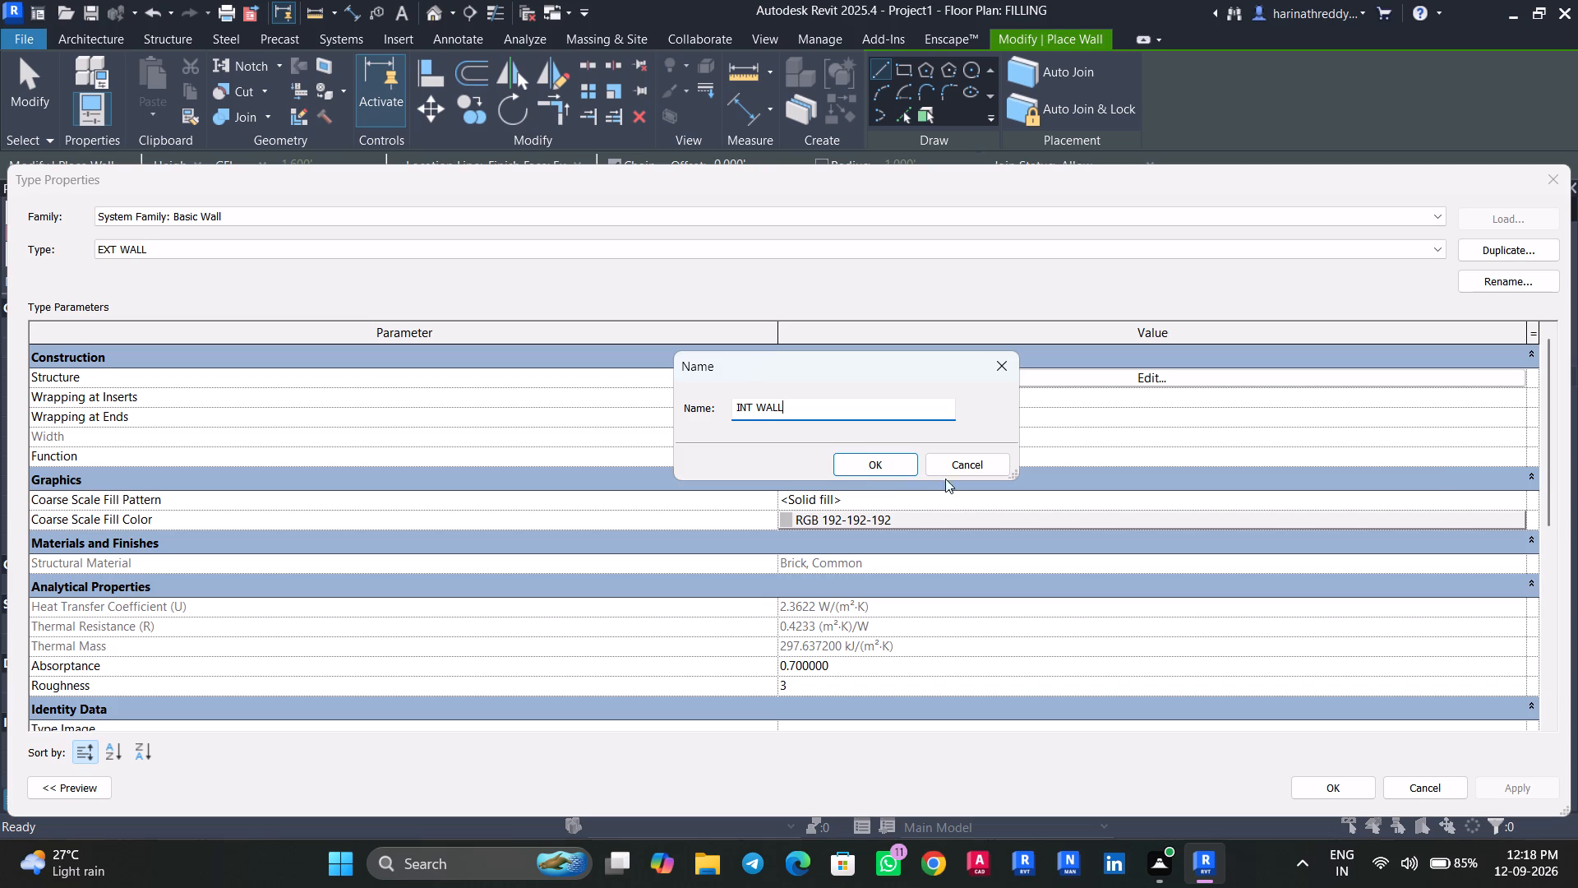
{"action": "left_click", "coordinate": [870, 472]}
Set the INT WALL type's Brick, Common structure layer to a thickness of 0.375'.
{"action": "left_click", "coordinate": [1087, 377]}
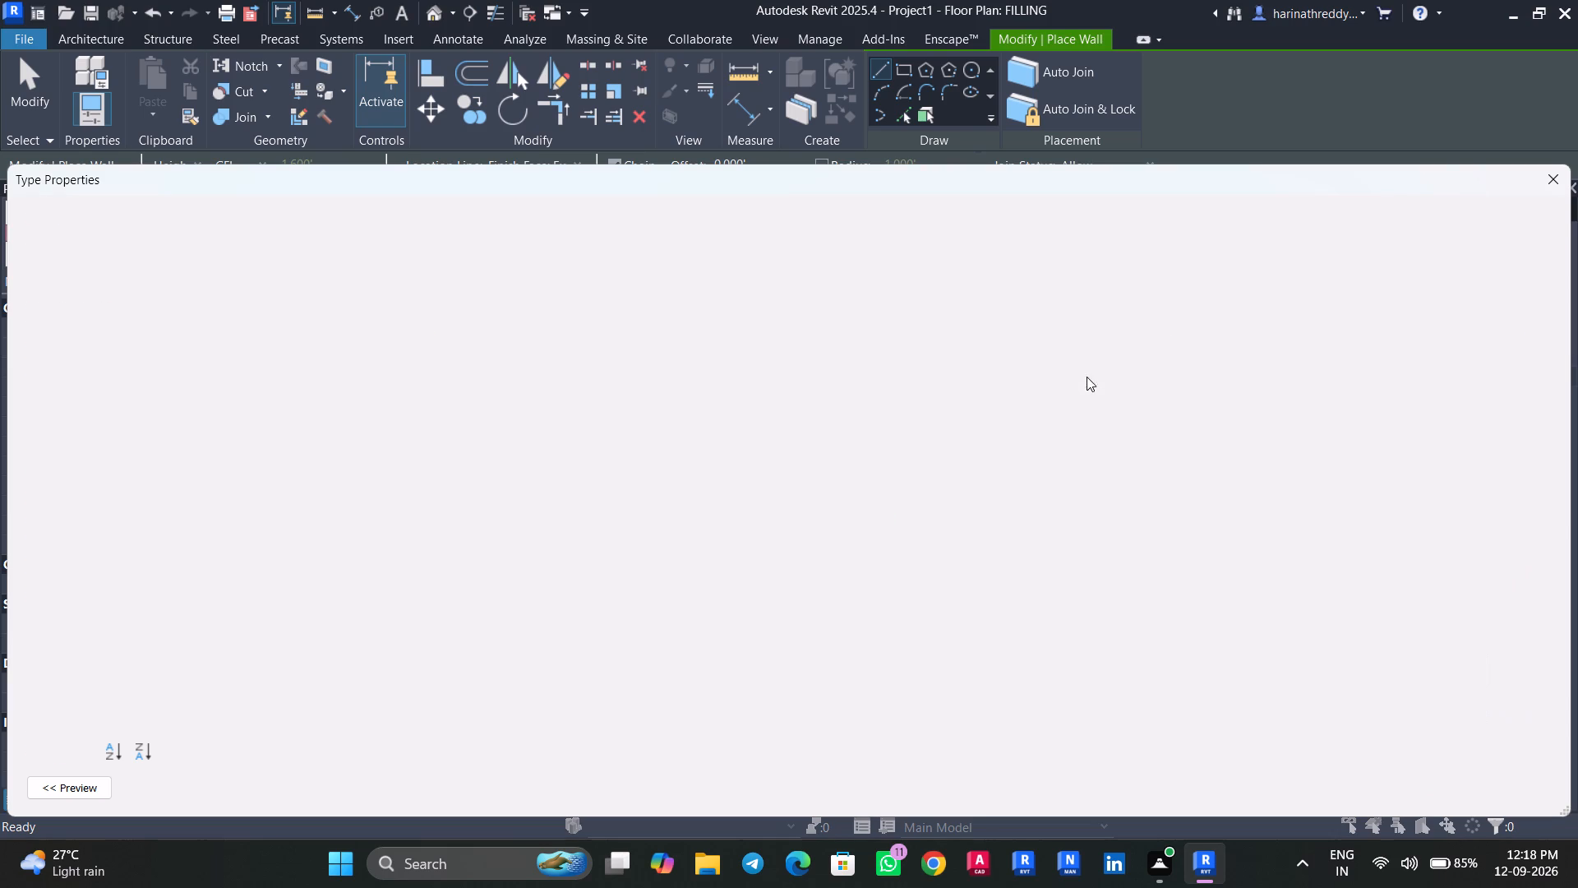
{"action": "left_click", "coordinate": [821, 385]}
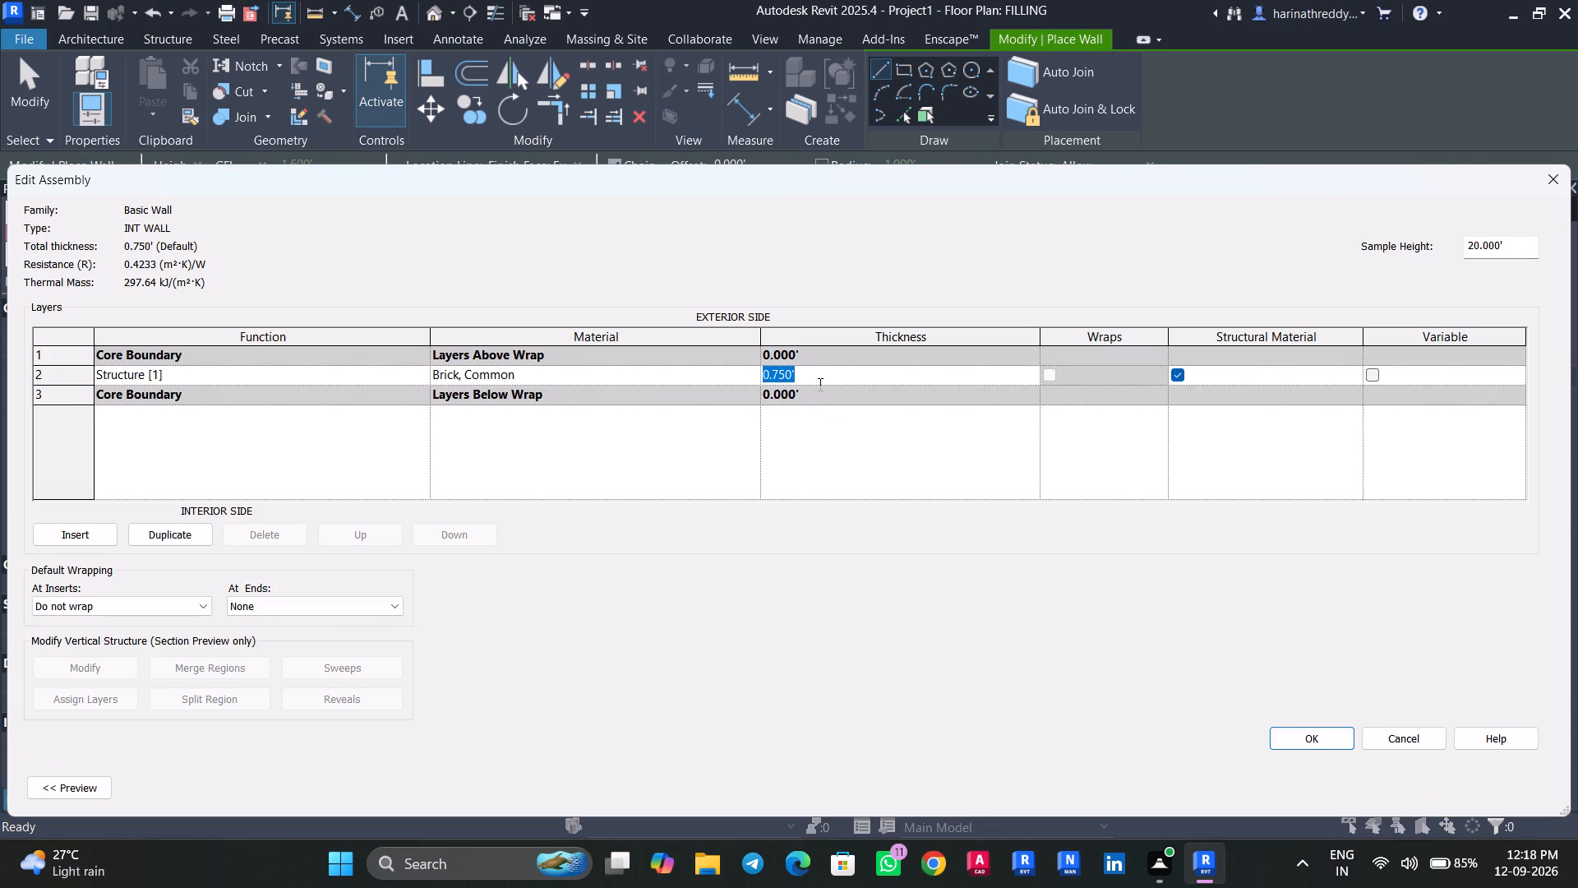
{"action": "type", "text": "0.375'"}
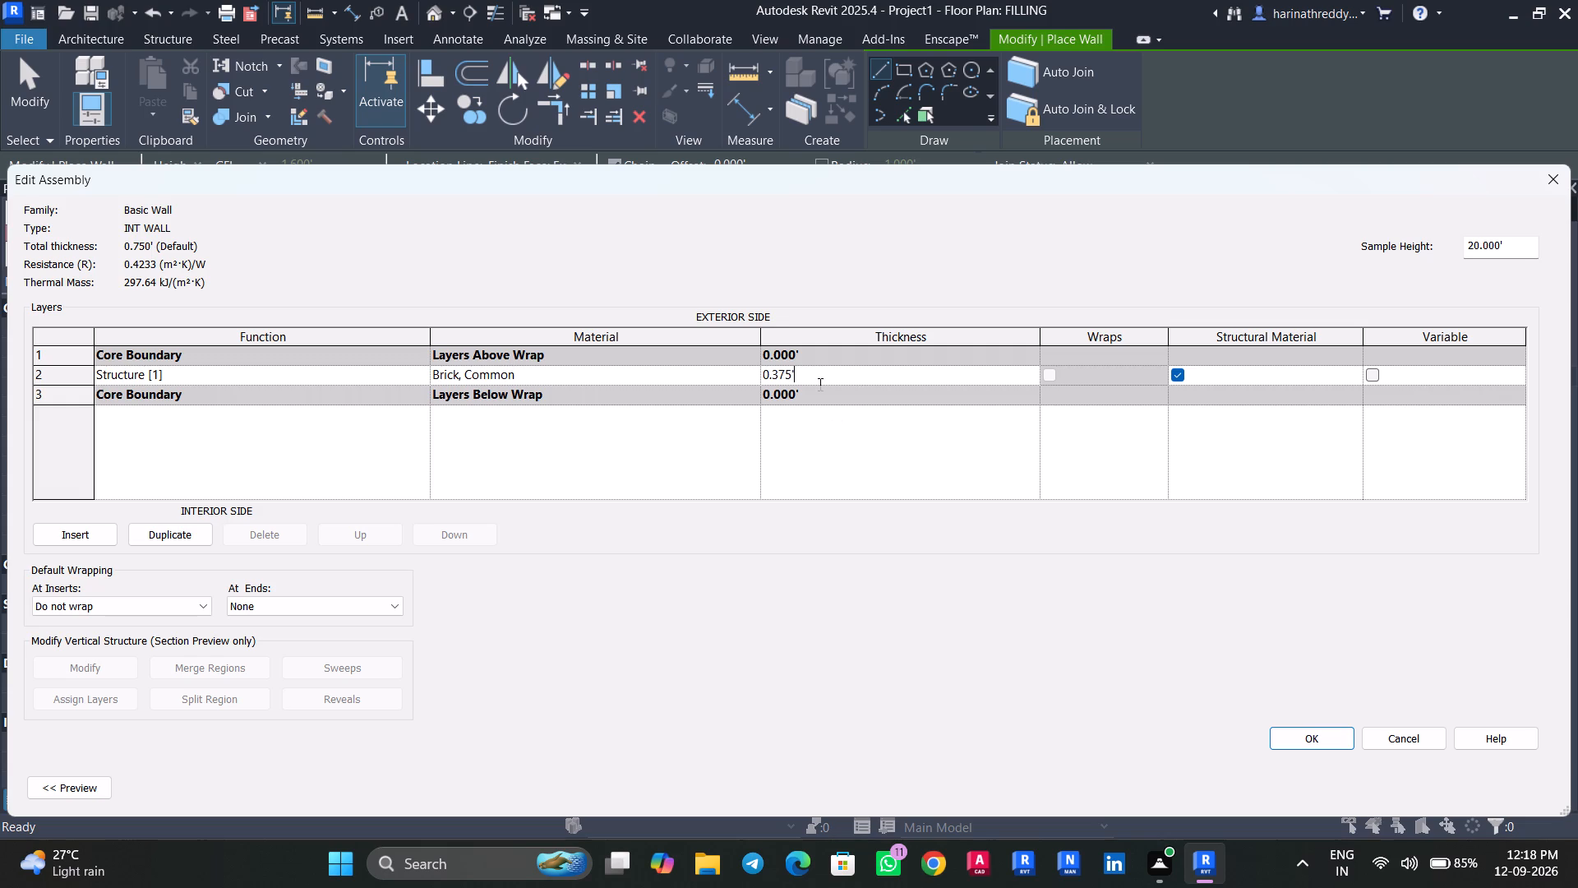
{"action": "key", "text": "Return"}
{"action": "left_click", "coordinate": [1281, 728]}
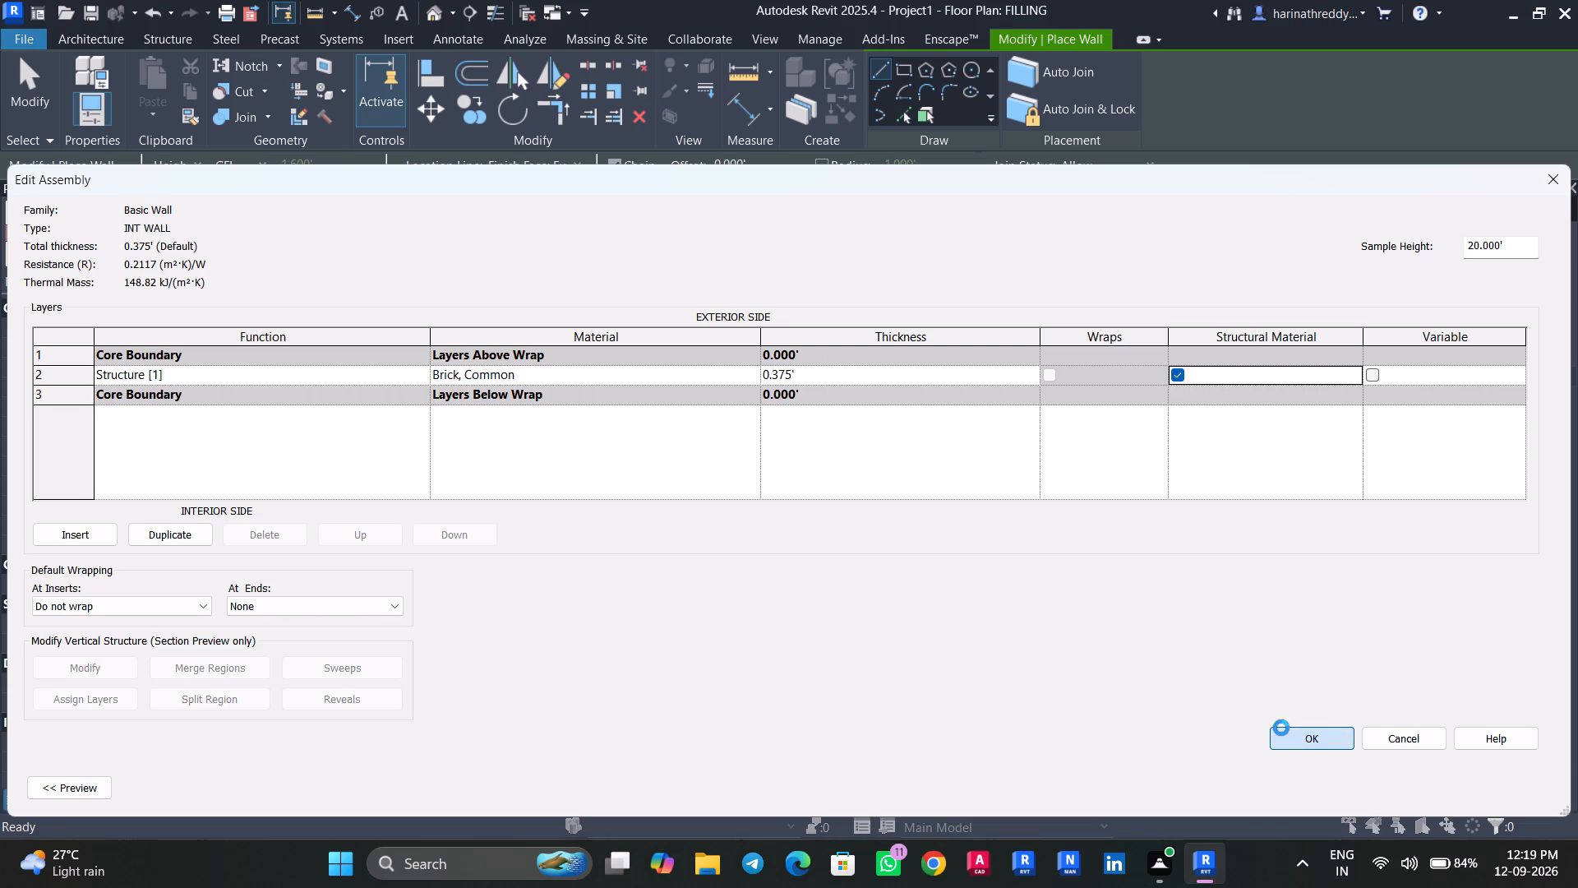
{"action": "left_click", "coordinate": [1488, 788]}
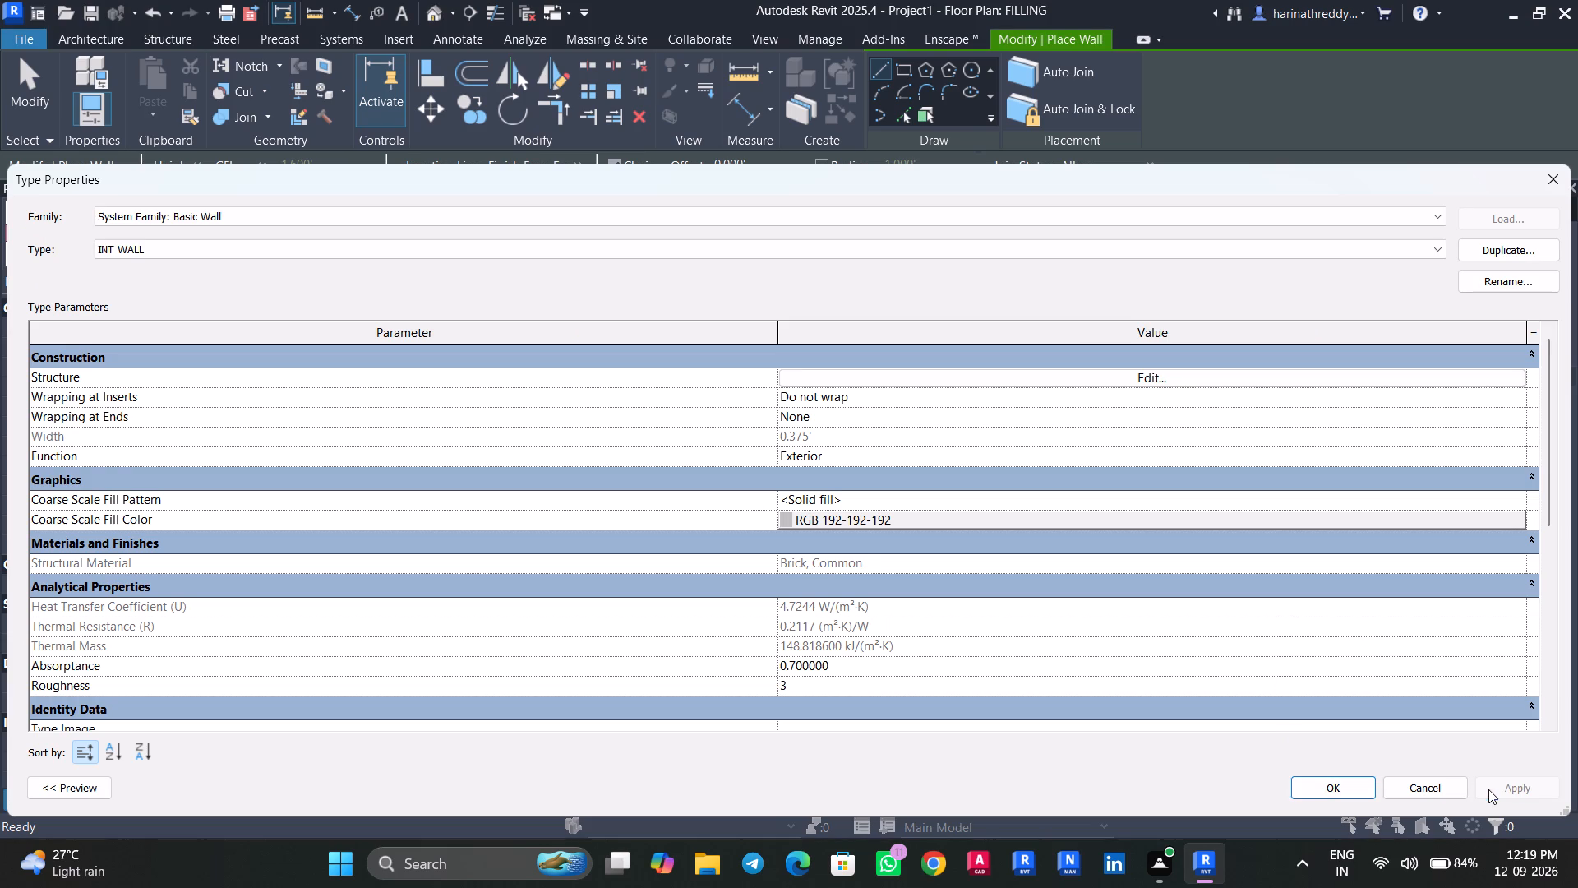
{"action": "left_click", "coordinate": [1328, 789]}
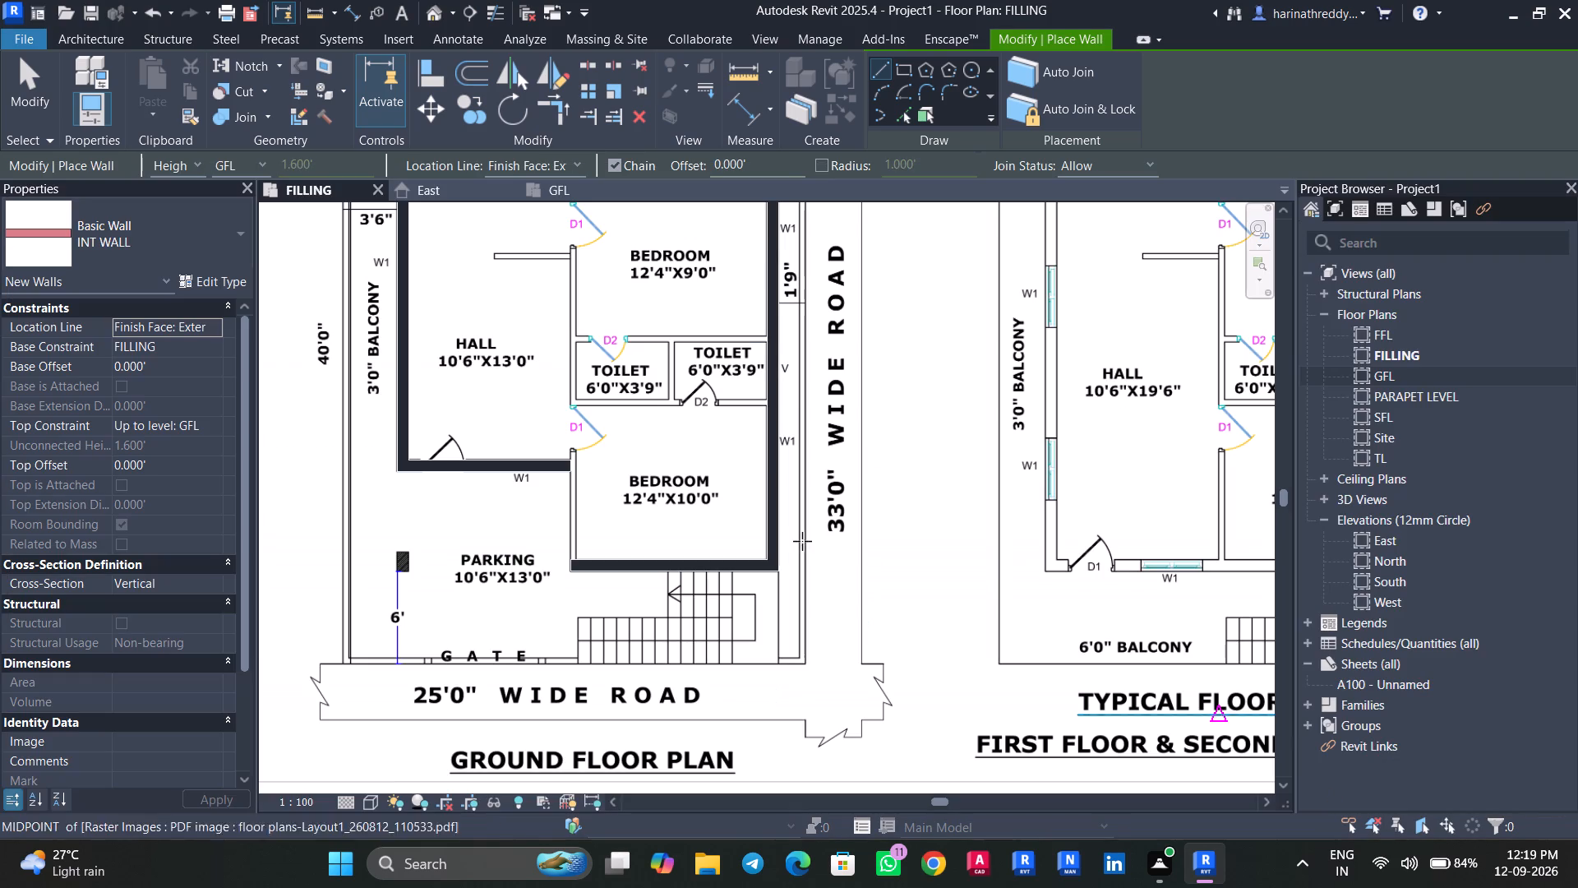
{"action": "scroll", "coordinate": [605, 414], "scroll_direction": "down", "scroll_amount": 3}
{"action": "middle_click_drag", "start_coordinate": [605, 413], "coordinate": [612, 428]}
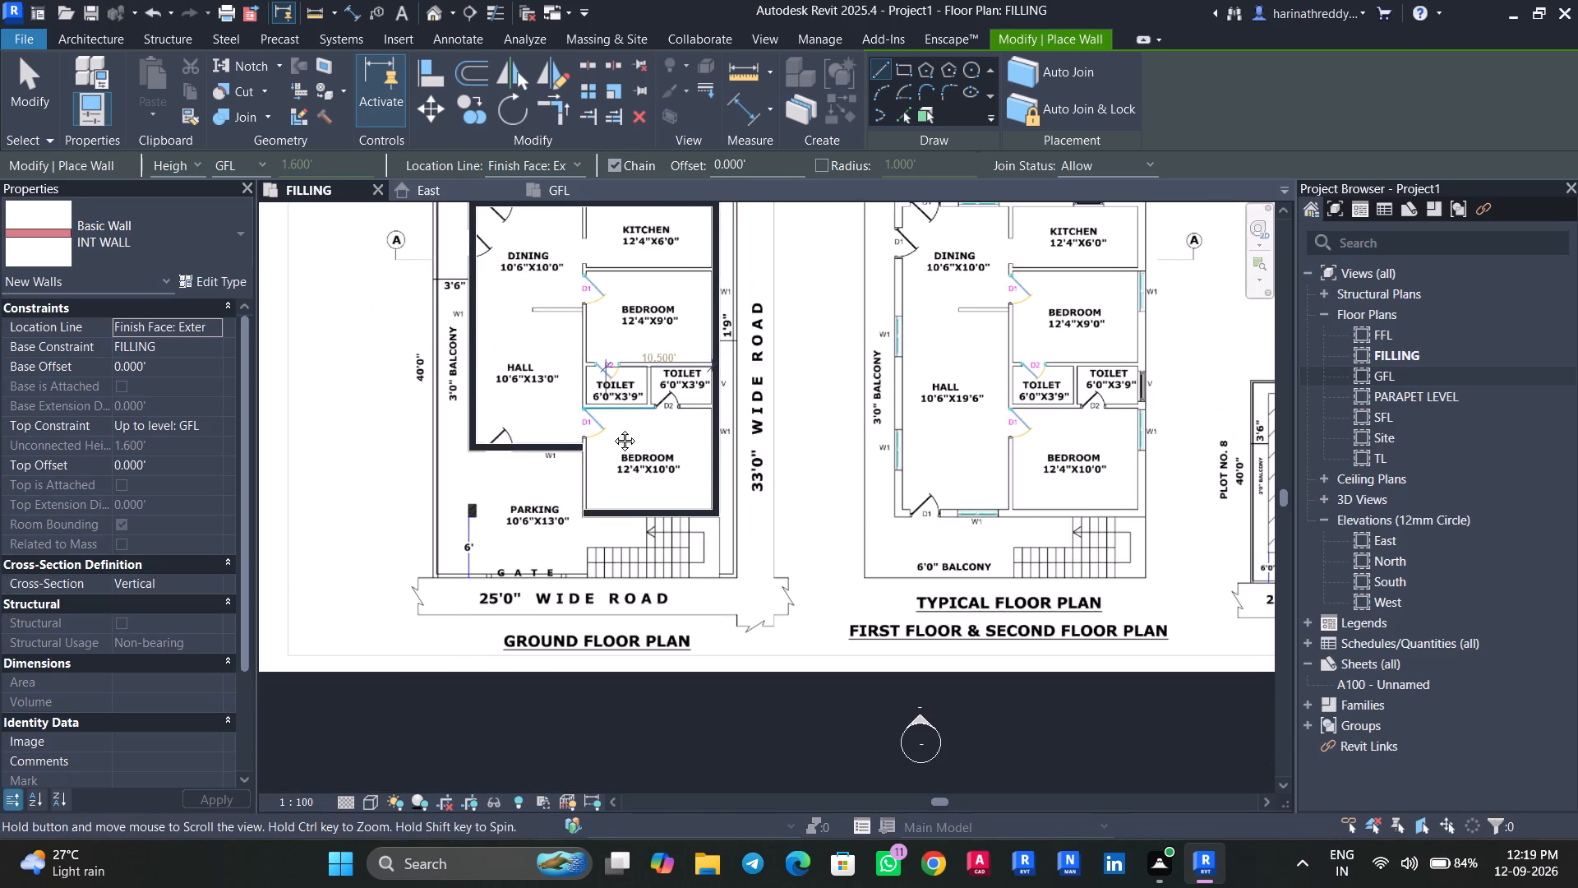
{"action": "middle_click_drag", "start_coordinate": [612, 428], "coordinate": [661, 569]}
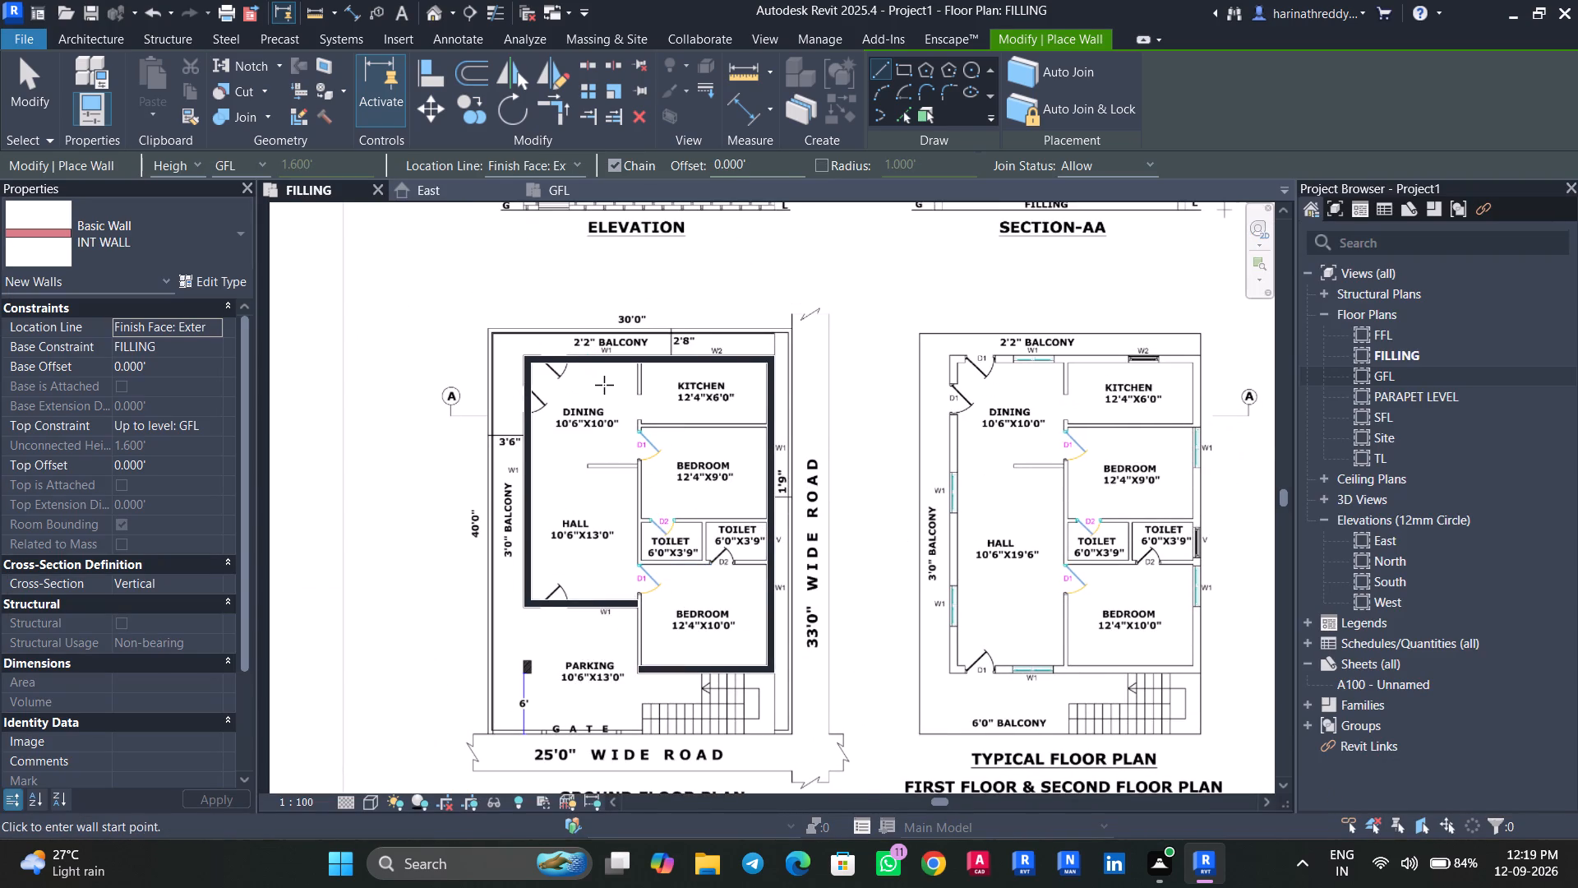
Draw an INT WALL along the bedroom-side spine, from the kitchen's balcony-side exterior wall to the 12'4"x10'0" bedroom's stair-side exterior wall.
{"action": "scroll", "coordinate": [604, 385], "scroll_direction": "up", "scroll_amount": 6}
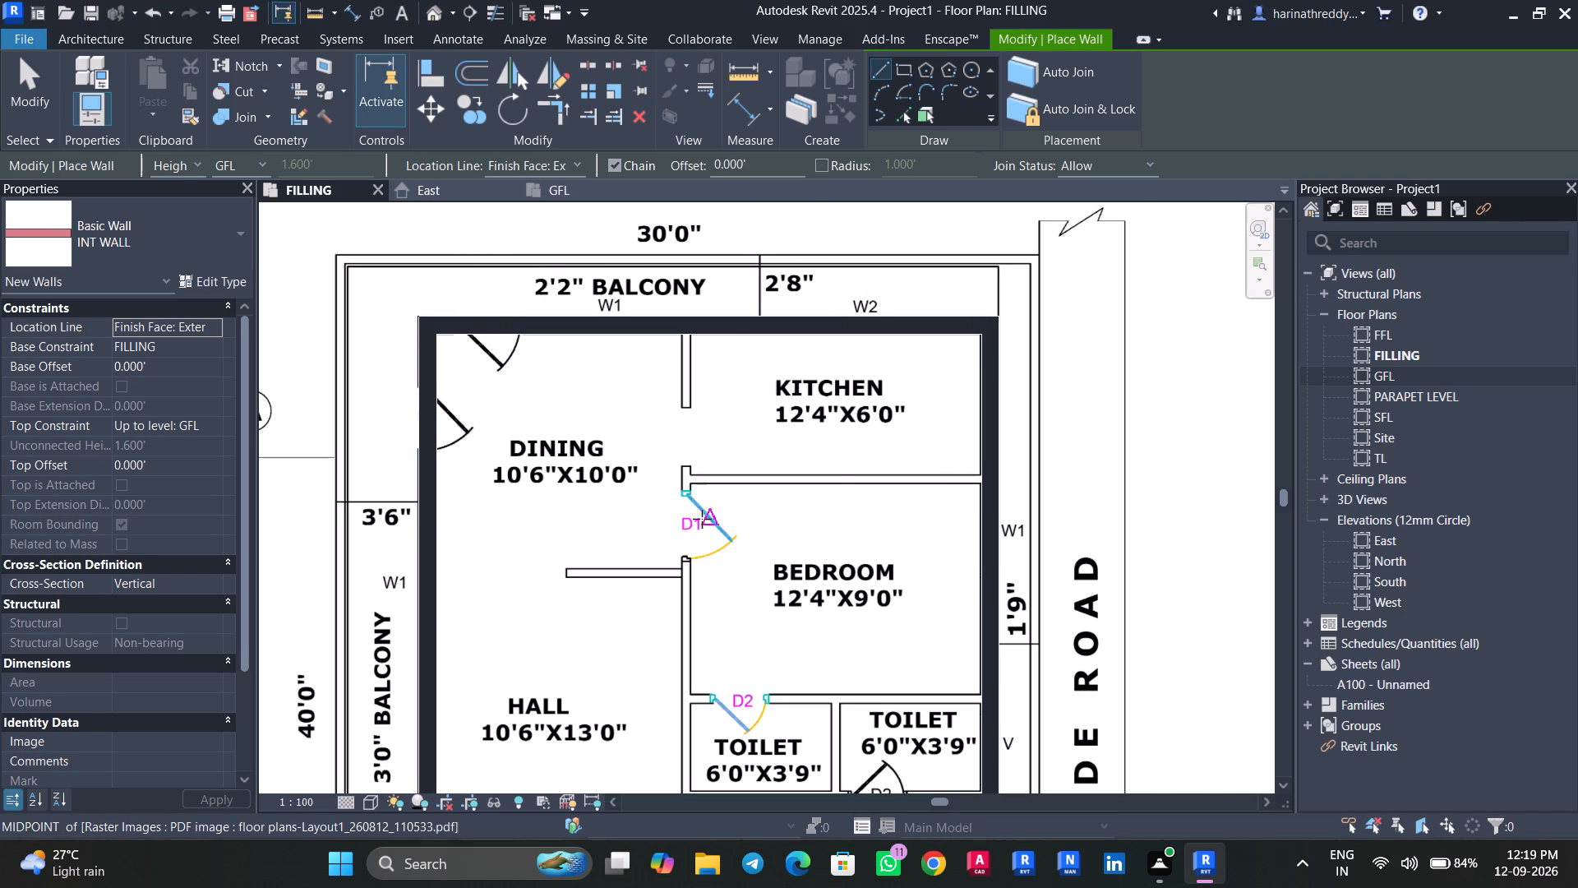
{"action": "scroll", "coordinate": [691, 503], "scroll_direction": "up", "scroll_amount": 1}
{"action": "scroll", "coordinate": [691, 502], "scroll_direction": "down", "scroll_amount": 1}
{"action": "scroll", "coordinate": [691, 501], "scroll_direction": "up", "scroll_amount": 3}
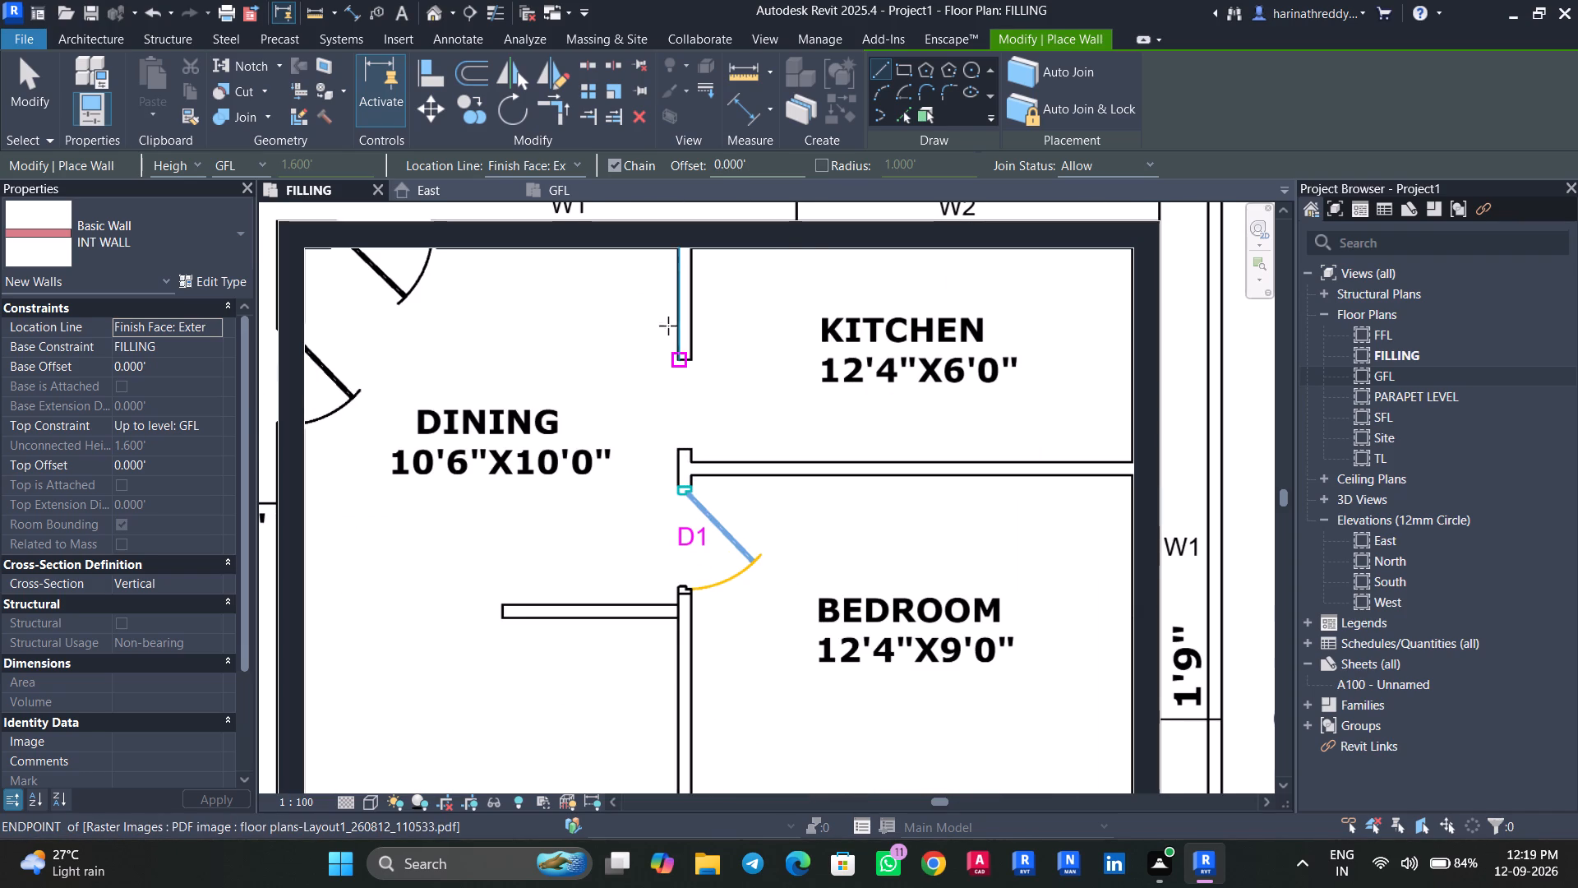
{"action": "scroll", "coordinate": [687, 270], "scroll_direction": "up", "scroll_amount": 4}
{"action": "left_click", "coordinate": [694, 229]}
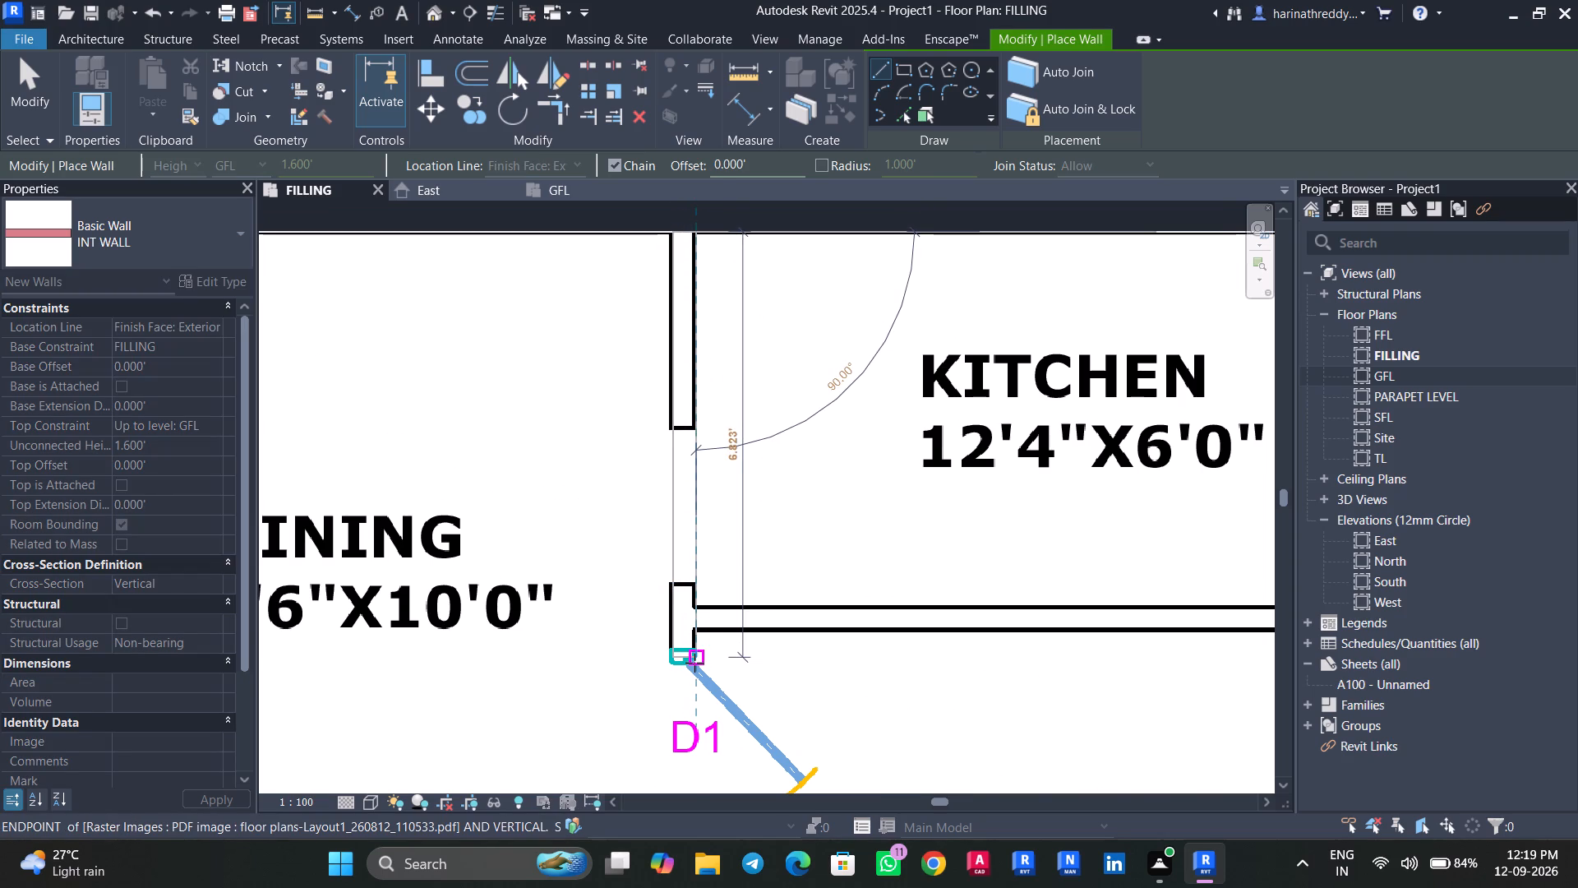
{"action": "scroll", "coordinate": [694, 663], "scroll_direction": "down", "scroll_amount": 5}
{"action": "middle_click_drag", "start_coordinate": [694, 663], "coordinate": [768, 215]}
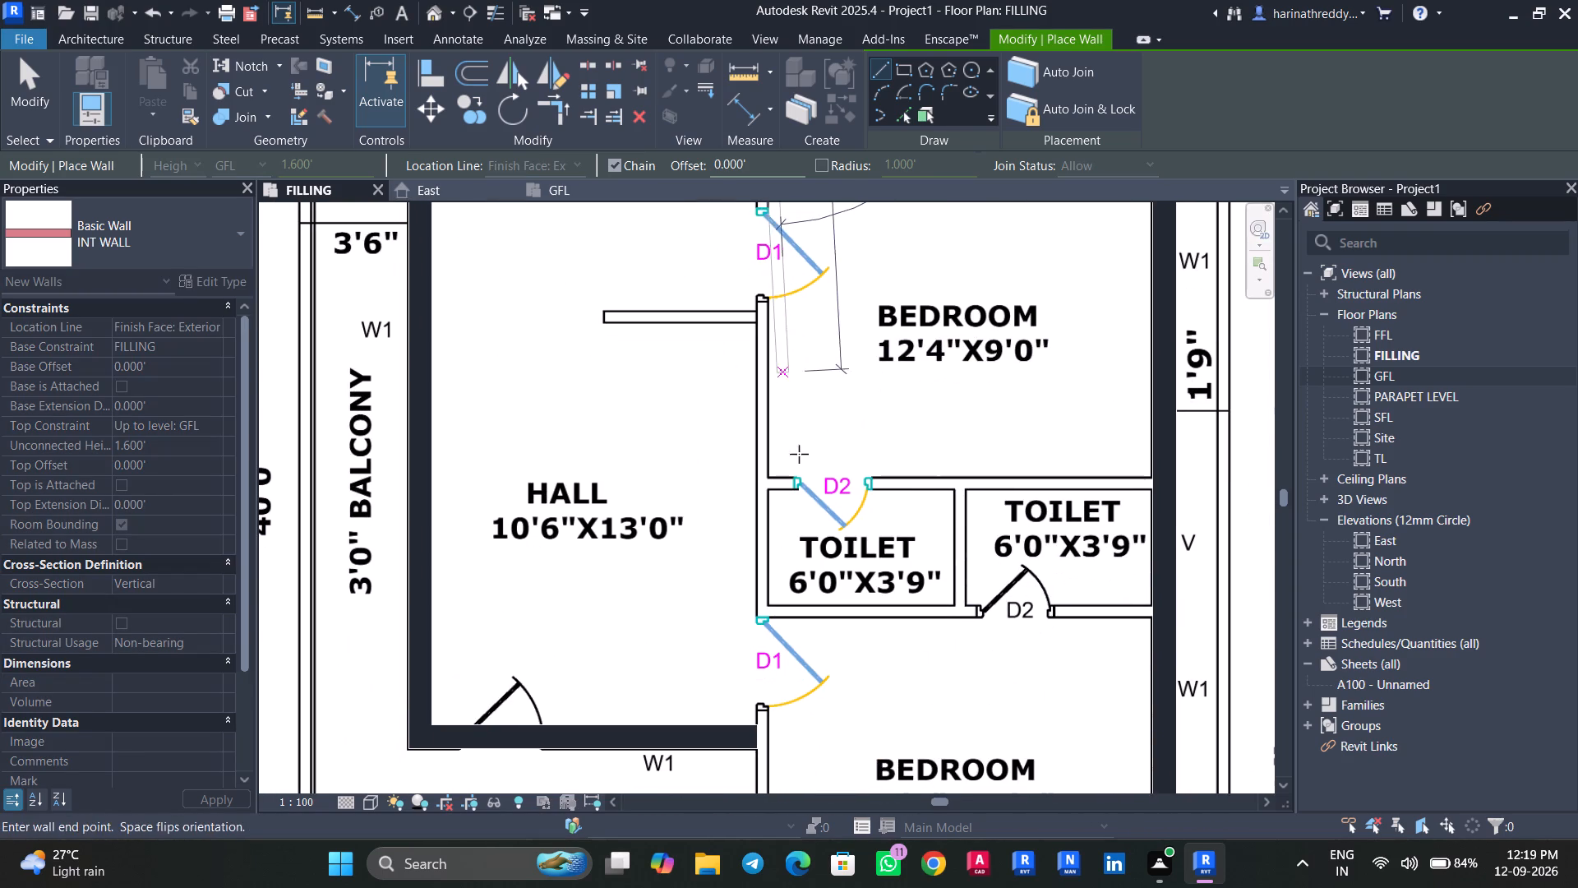
{"action": "scroll", "coordinate": [761, 705], "scroll_direction": "down", "scroll_amount": 4}
{"action": "scroll", "coordinate": [760, 710], "scroll_direction": "up", "scroll_amount": 1}
{"action": "middle_click_drag", "start_coordinate": [760, 710], "coordinate": [778, 456]}
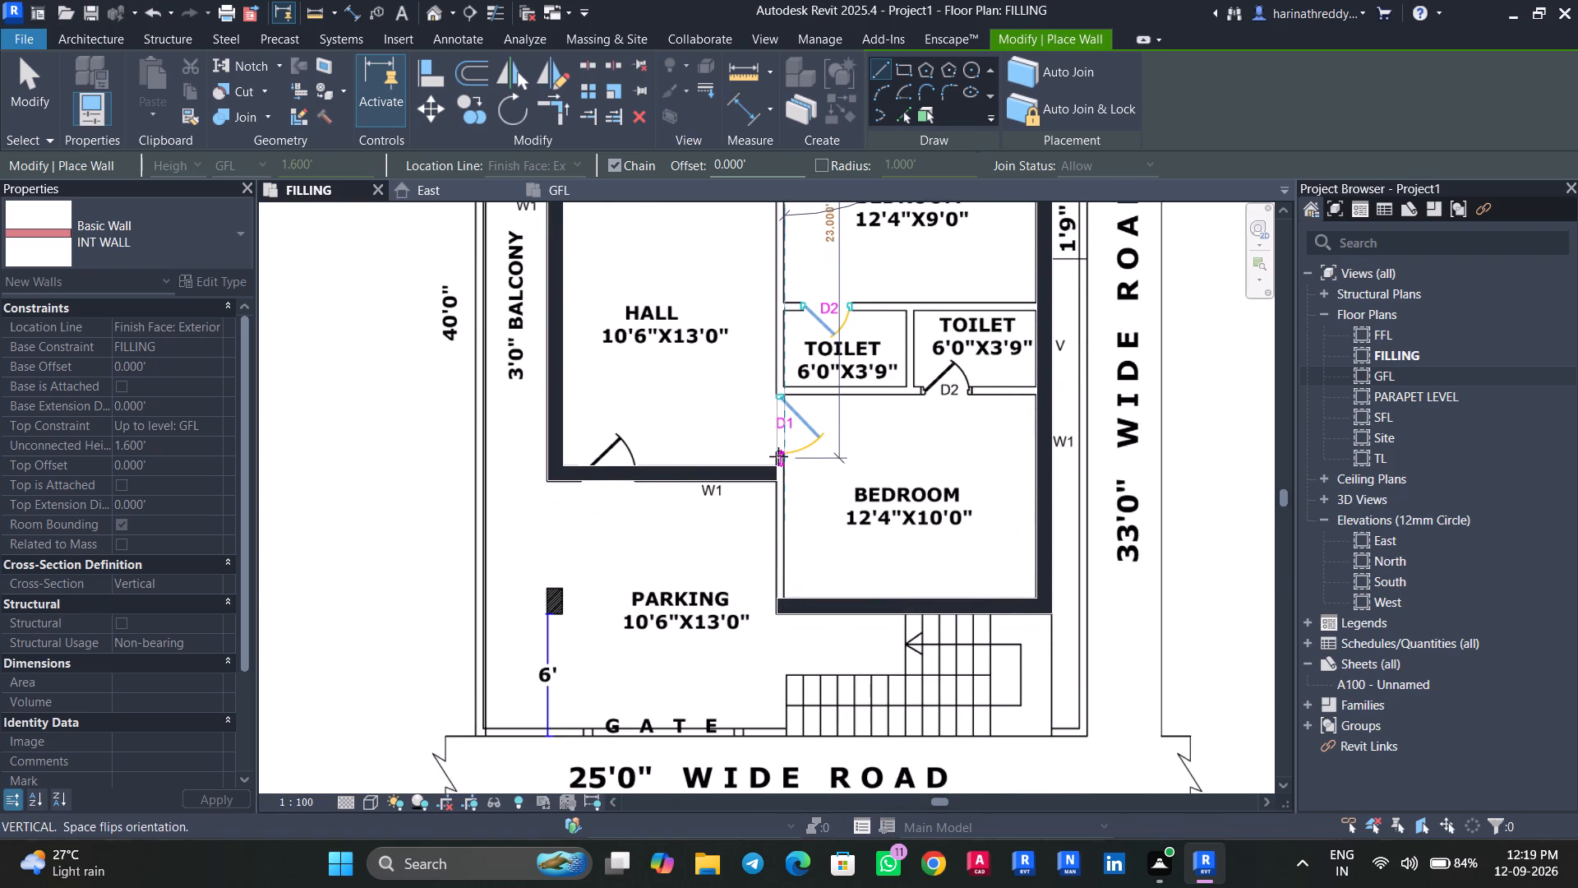
{"action": "scroll", "coordinate": [777, 582], "scroll_direction": "up", "scroll_amount": 6}
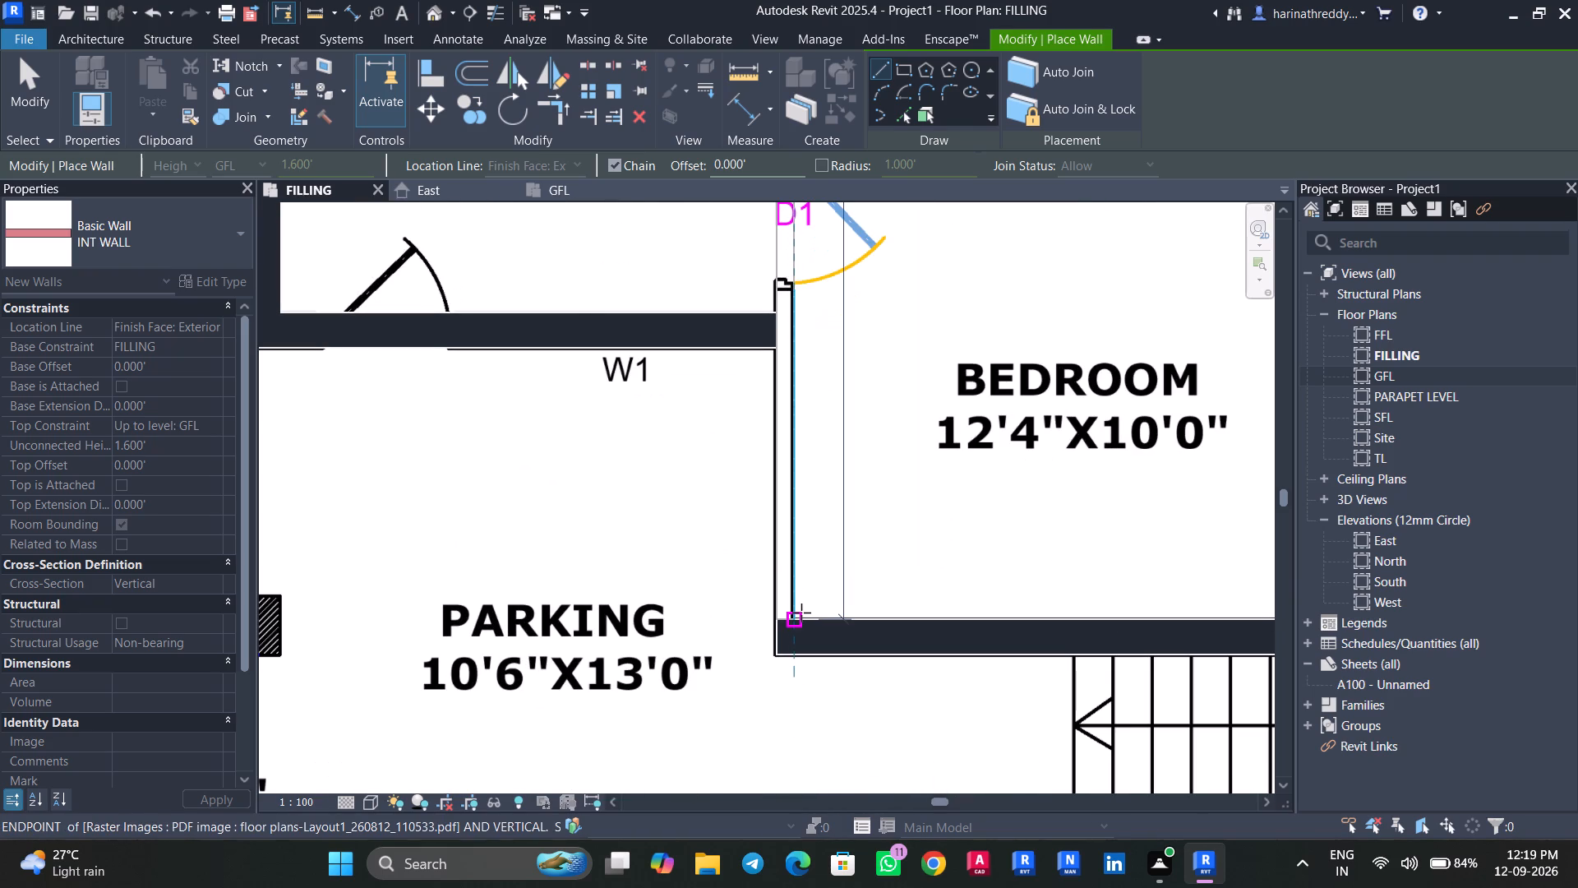
{"action": "left_click", "coordinate": [801, 613]}
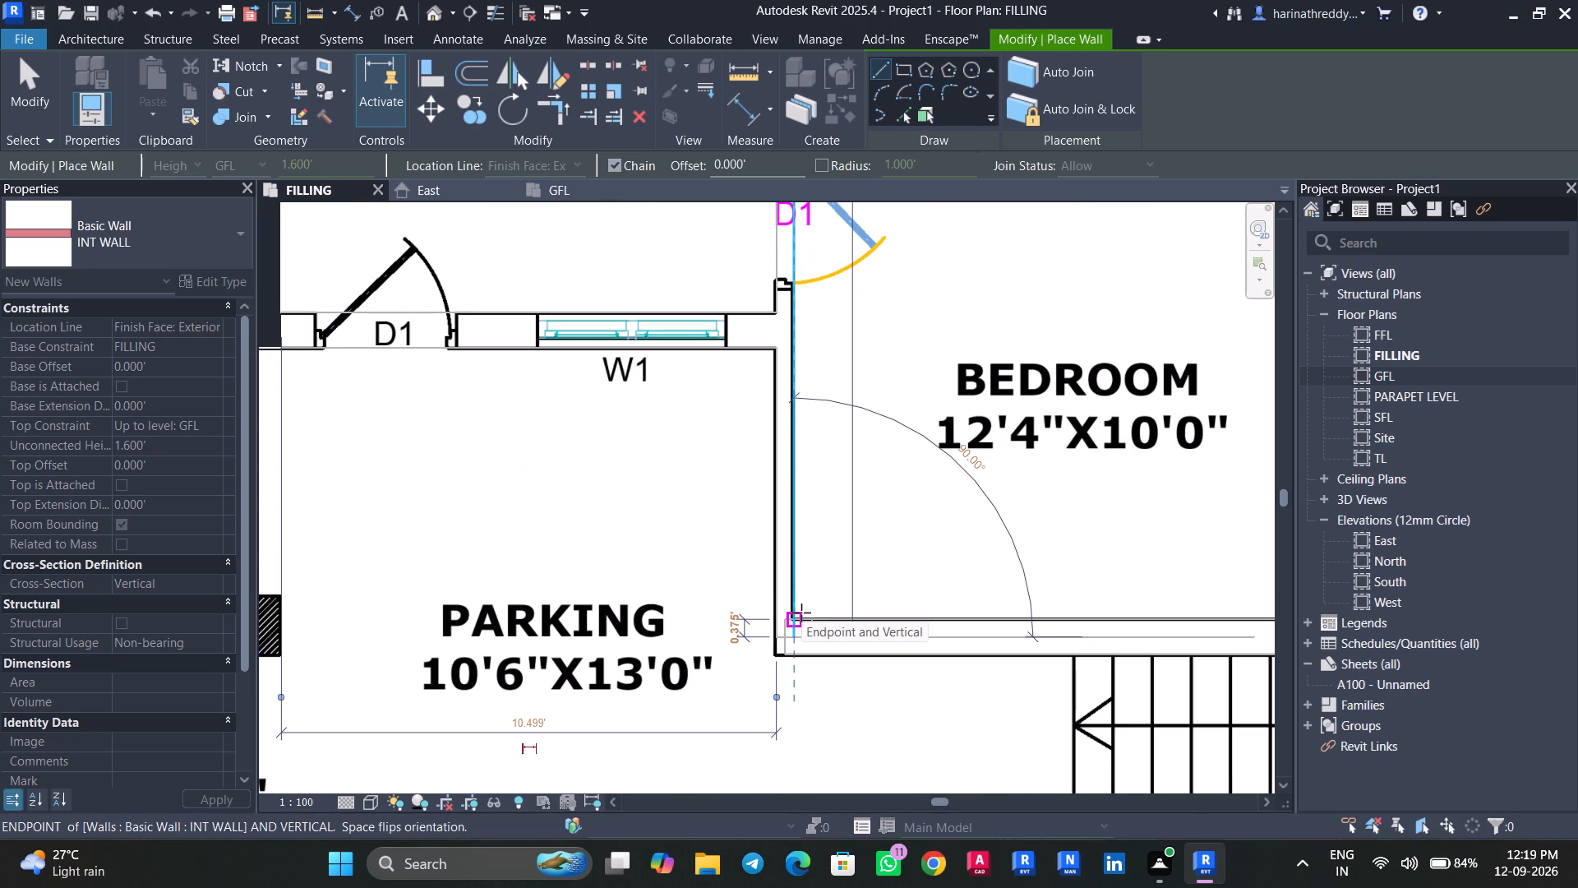
{"action": "left_click", "coordinate": [801, 613]}
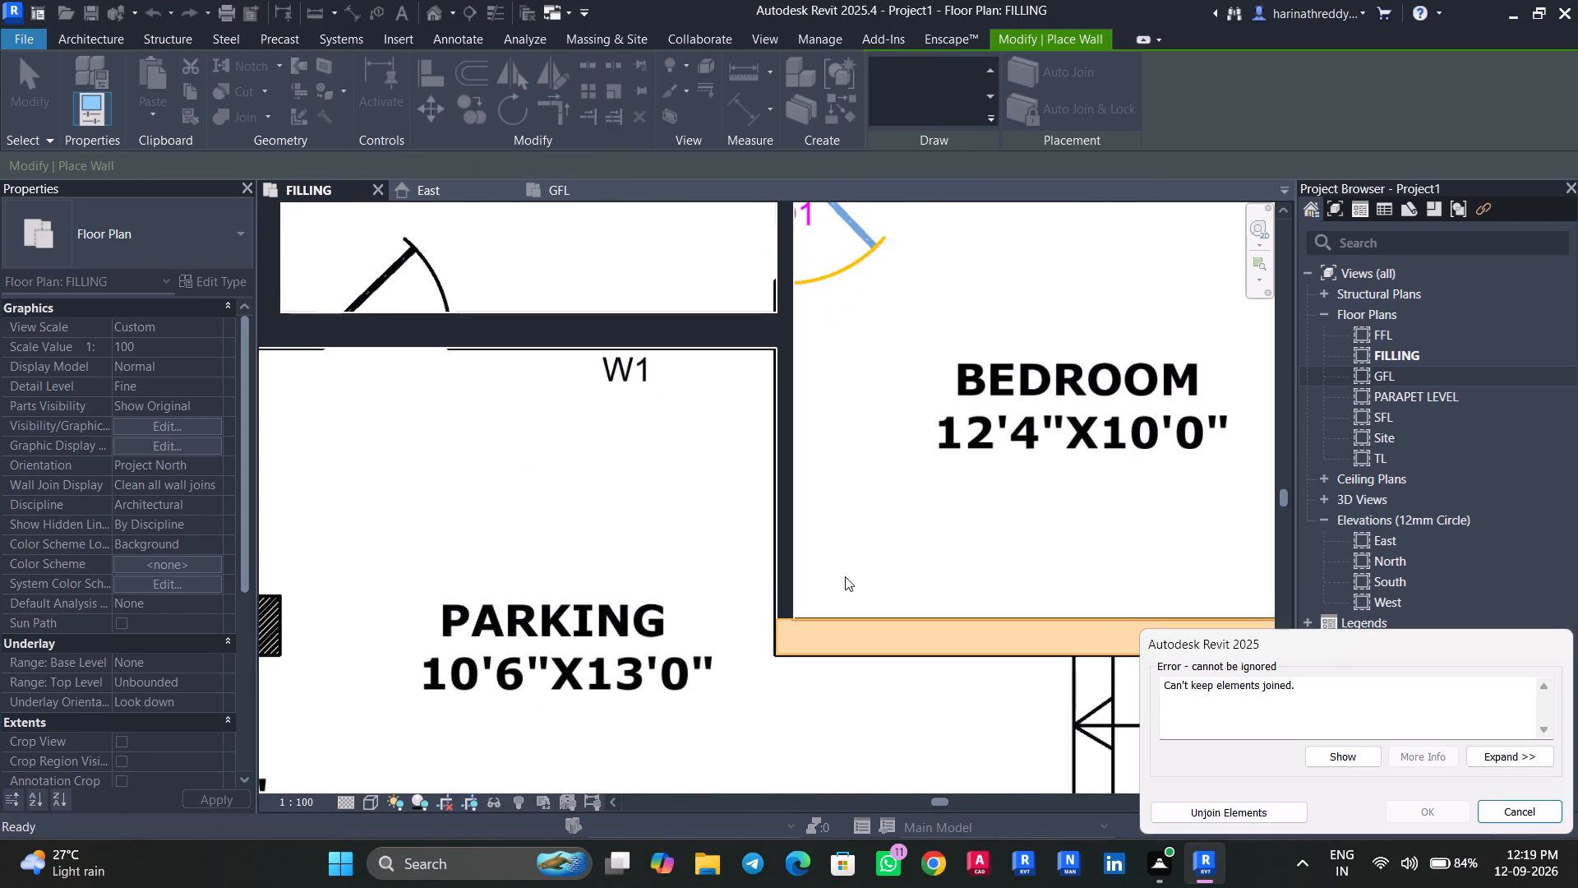
{"action": "left_click", "coordinate": [1548, 804]}
Draw a 12.374' INT WALL between the kitchen and the 12'4"x9'0" bedroom, flipped to sit within the plan's partition lines.
{"action": "scroll", "coordinate": [802, 514], "scroll_direction": "down", "scroll_amount": 3}
{"action": "scroll", "coordinate": [811, 446], "scroll_direction": "down", "scroll_amount": 5}
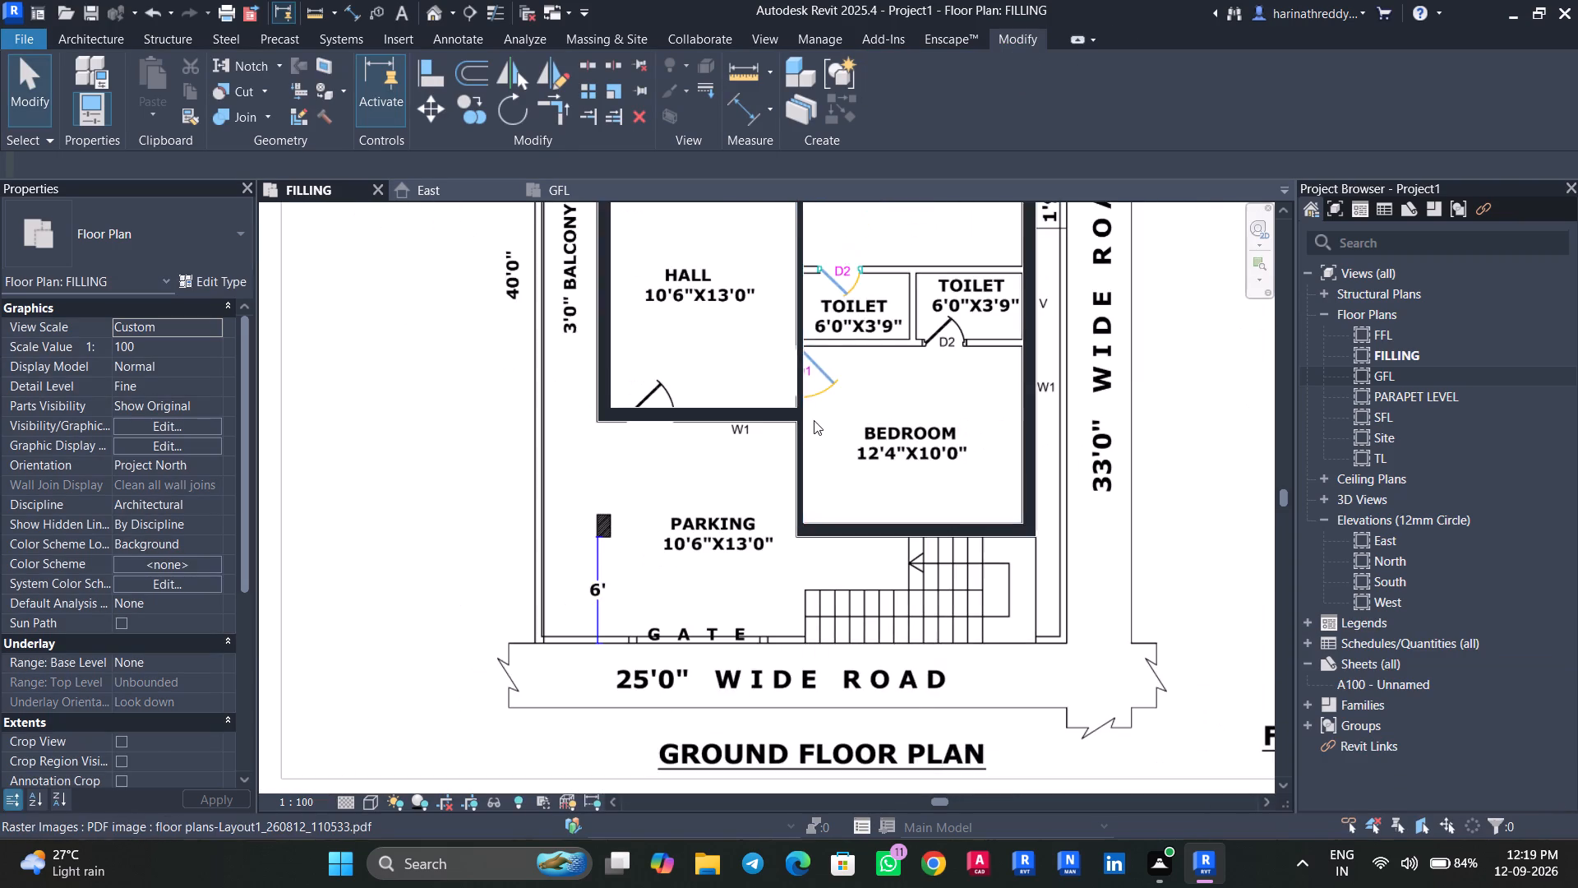
{"action": "scroll", "coordinate": [814, 420], "scroll_direction": "down", "scroll_amount": 2}
{"action": "middle_click_drag", "start_coordinate": [814, 421], "coordinate": [714, 633]}
{"action": "scroll", "coordinate": [715, 631], "scroll_direction": "up", "scroll_amount": 1}
{"action": "scroll", "coordinate": [717, 488], "scroll_direction": "up", "scroll_amount": 5}
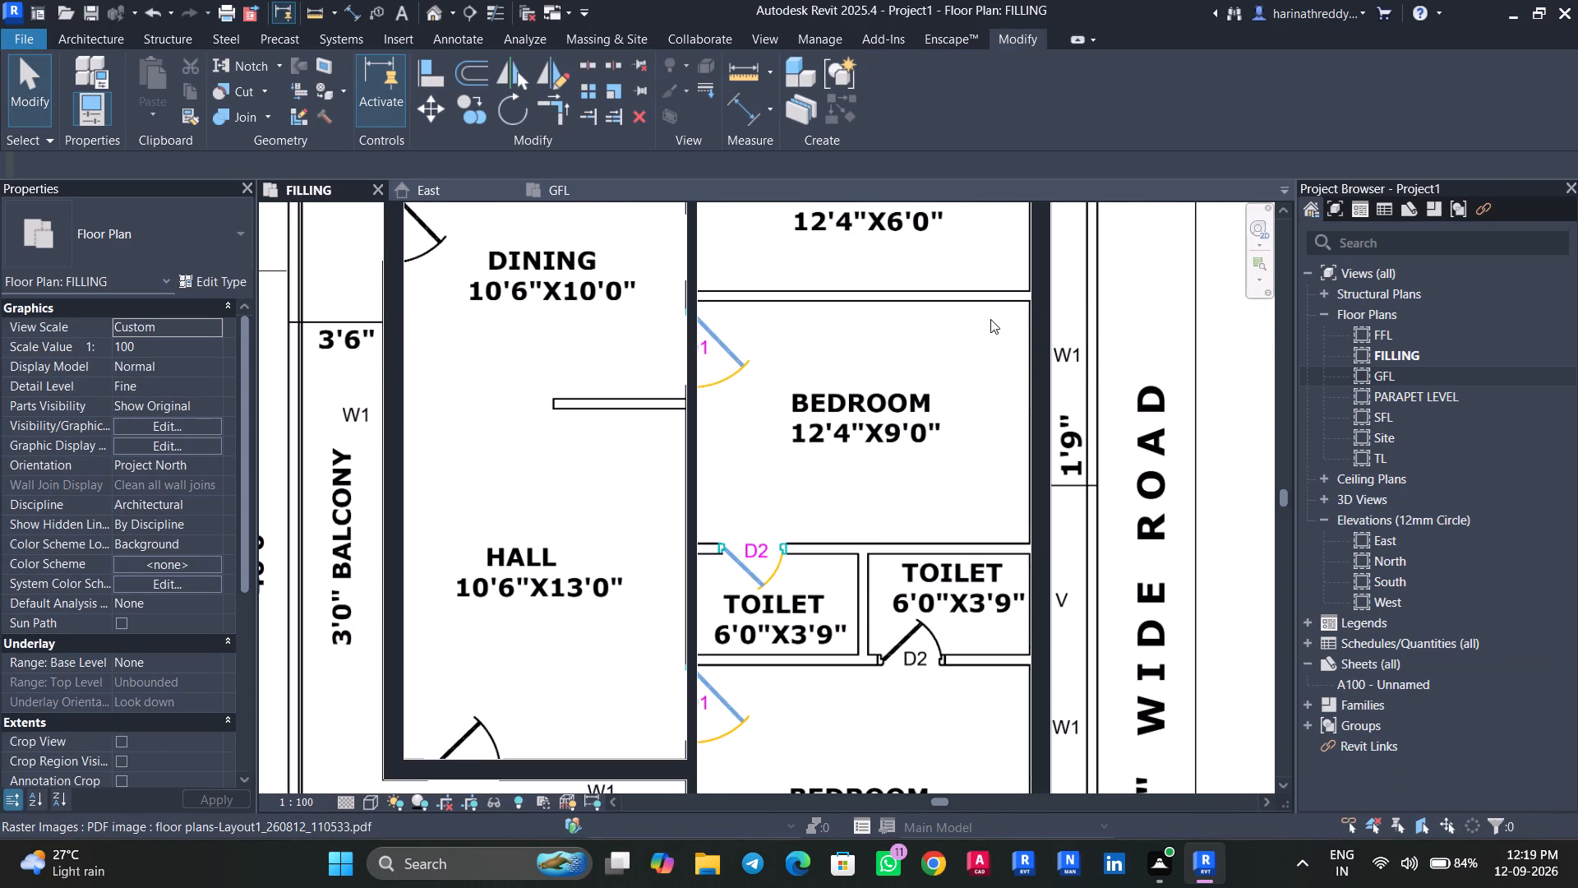
{"action": "type", "text": "WA"}
{"action": "scroll", "coordinate": [994, 312], "scroll_direction": "up", "scroll_amount": 3}
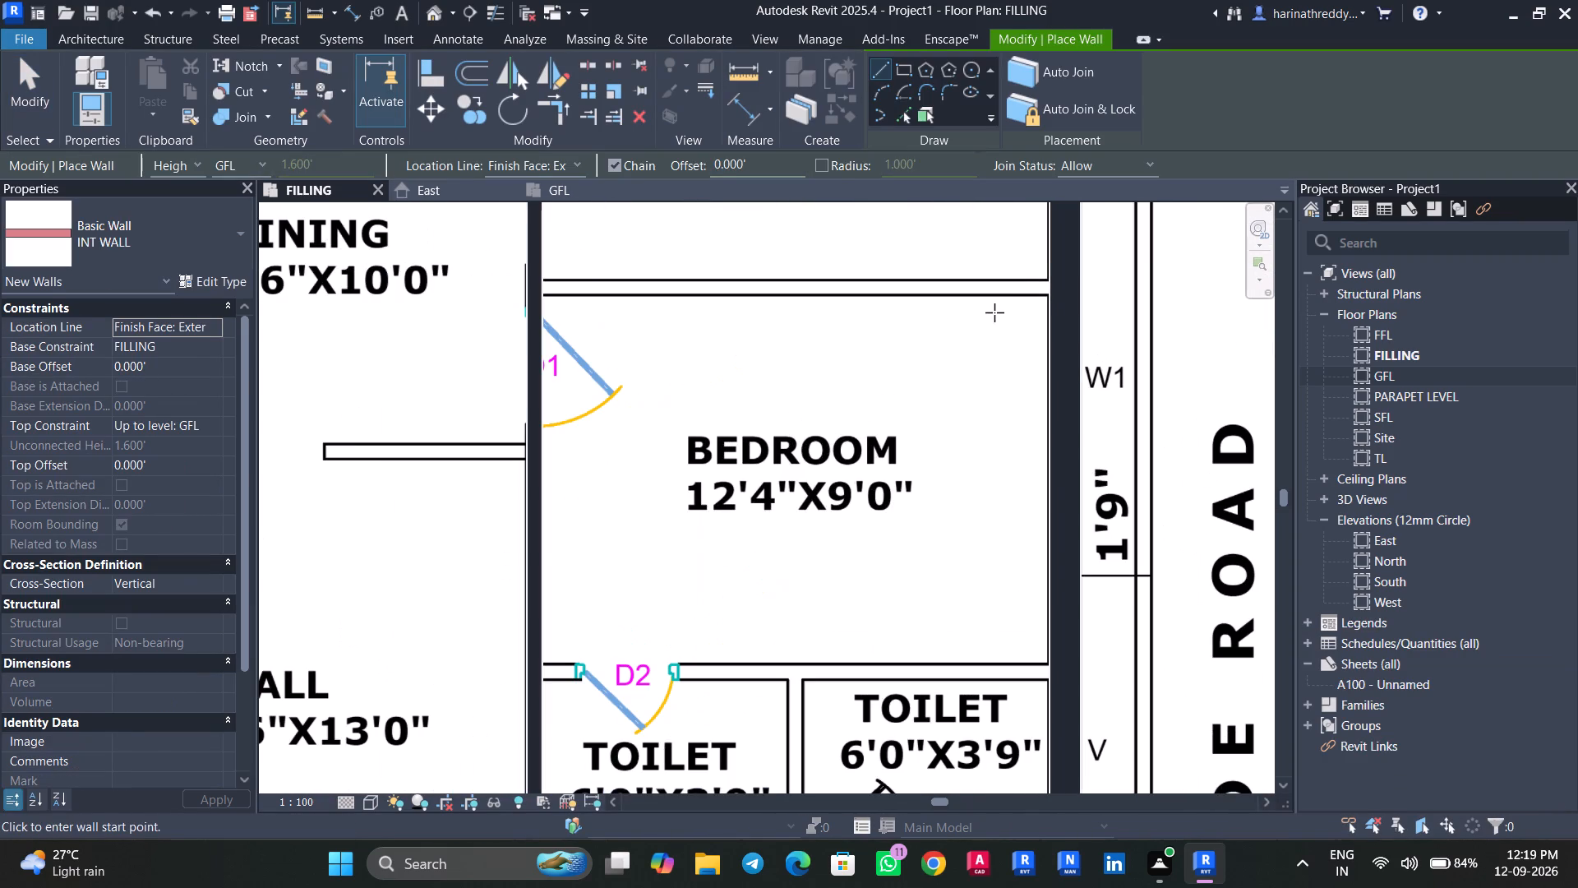
{"action": "left_click", "coordinate": [1047, 280]}
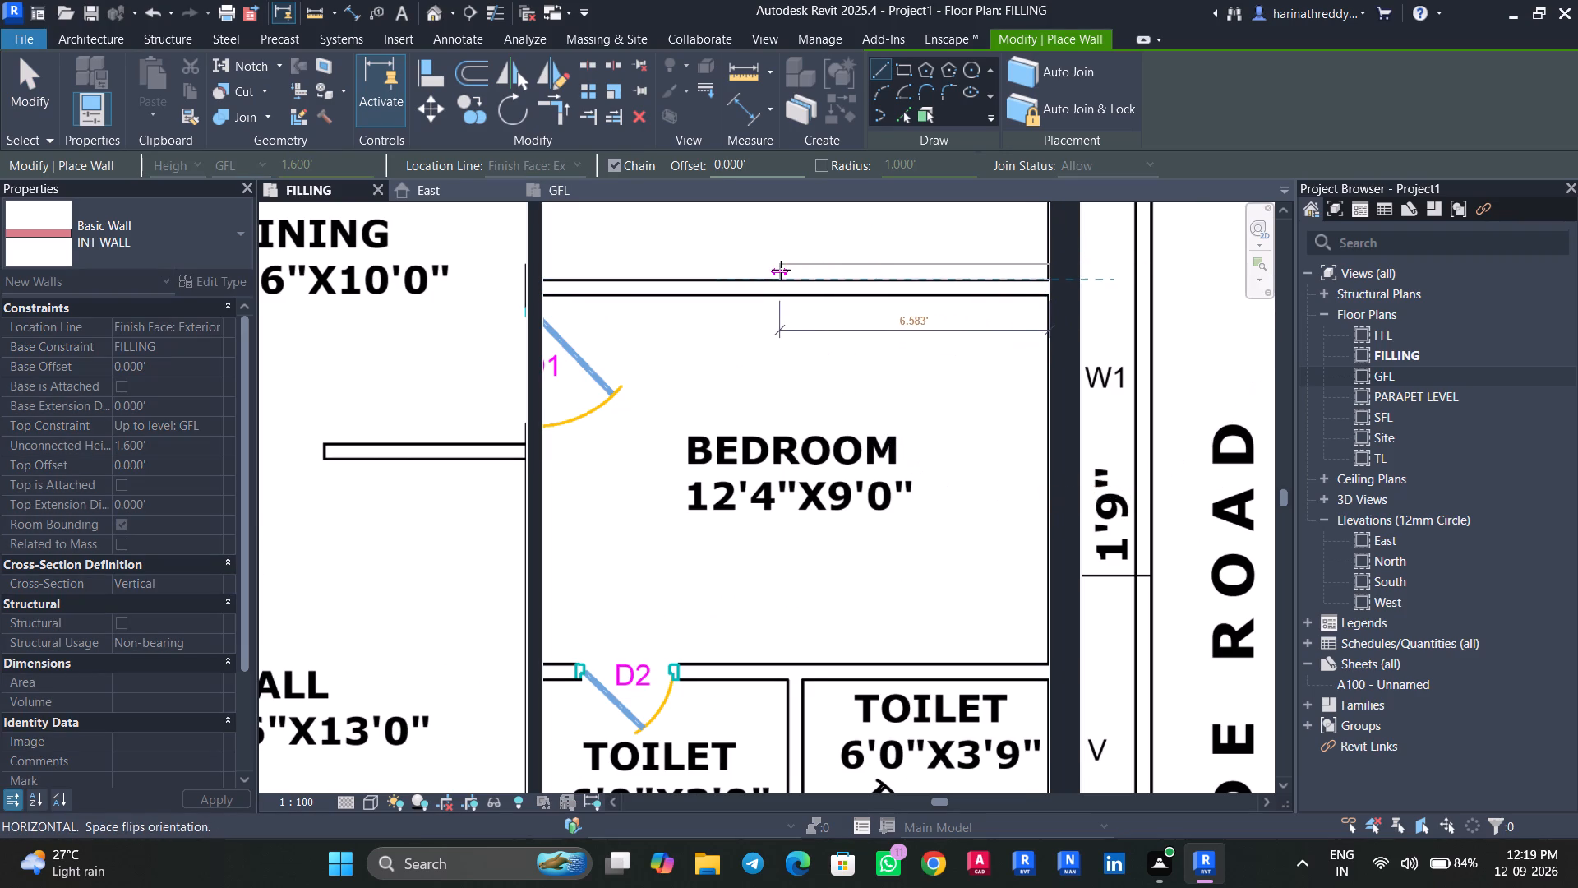
{"action": "key", "text": "space"}
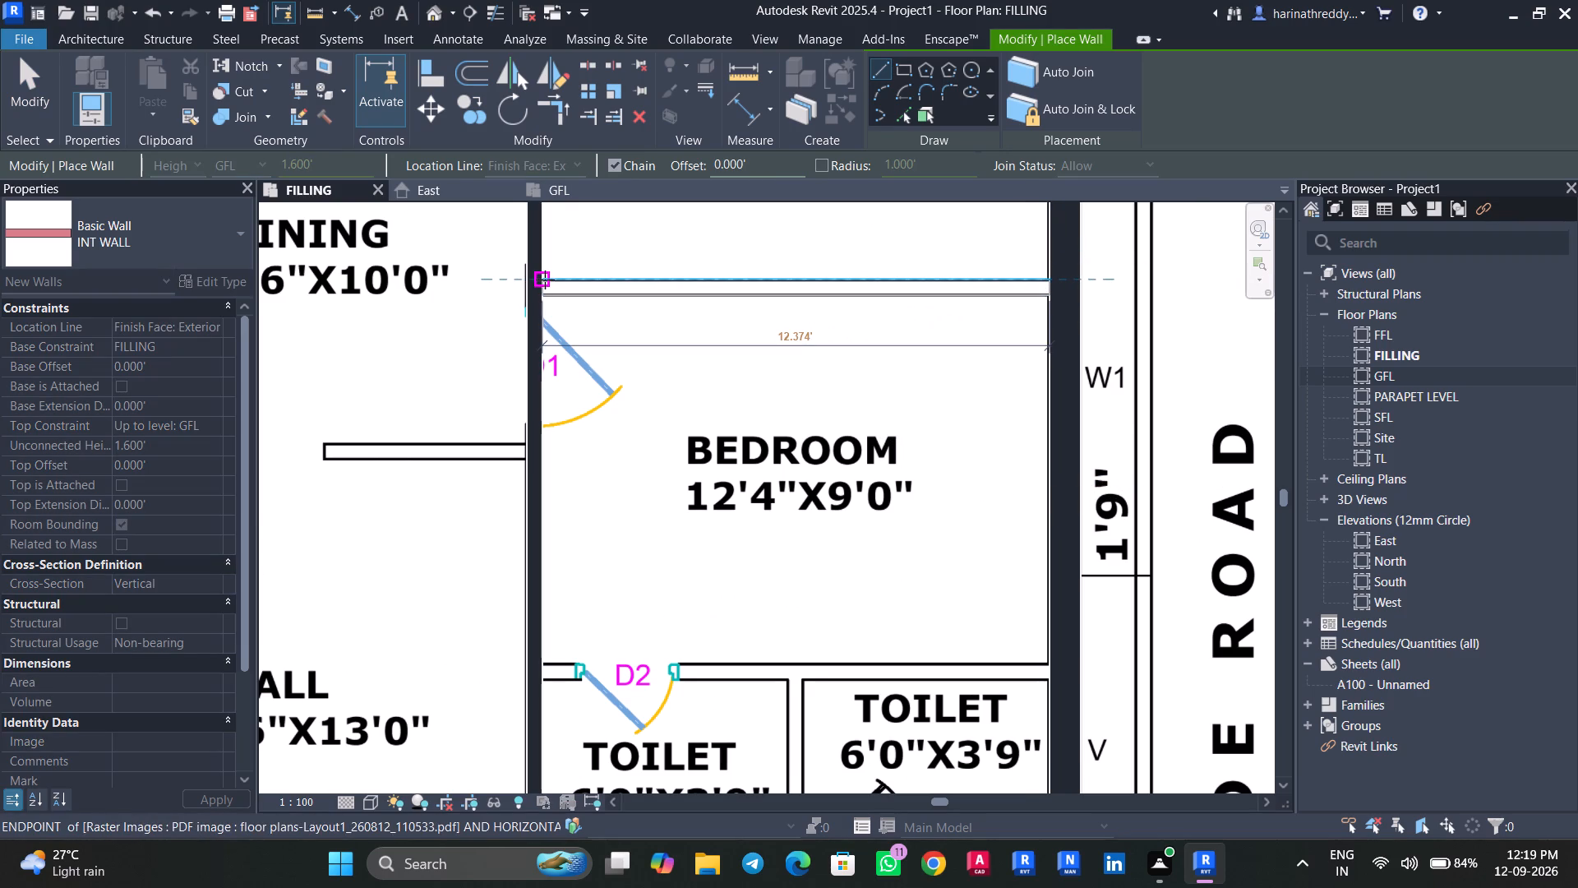
{"action": "left_click", "coordinate": [545, 280]}
{"action": "left_click", "coordinate": [545, 280]}
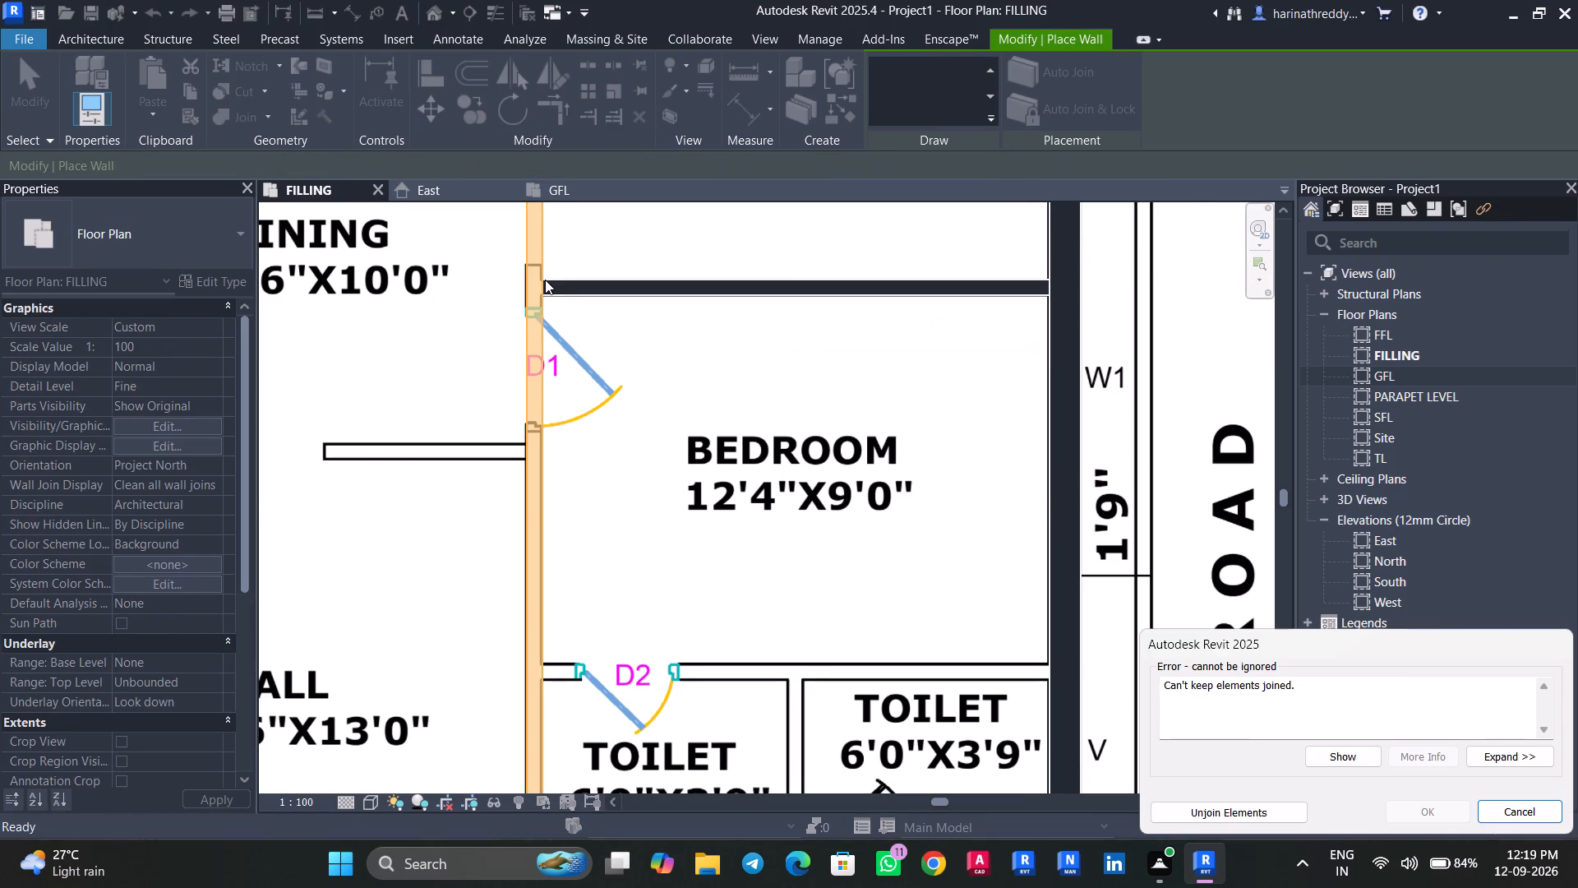
{"action": "left_click", "coordinate": [1497, 812]}
Draw a 12.374' INT WALL between the 12'4"x9'0" bedroom and the two toilets, from the spine wall to the road-side exterior wall.
{"action": "scroll", "coordinate": [1012, 638], "scroll_direction": "down", "scroll_amount": 2}
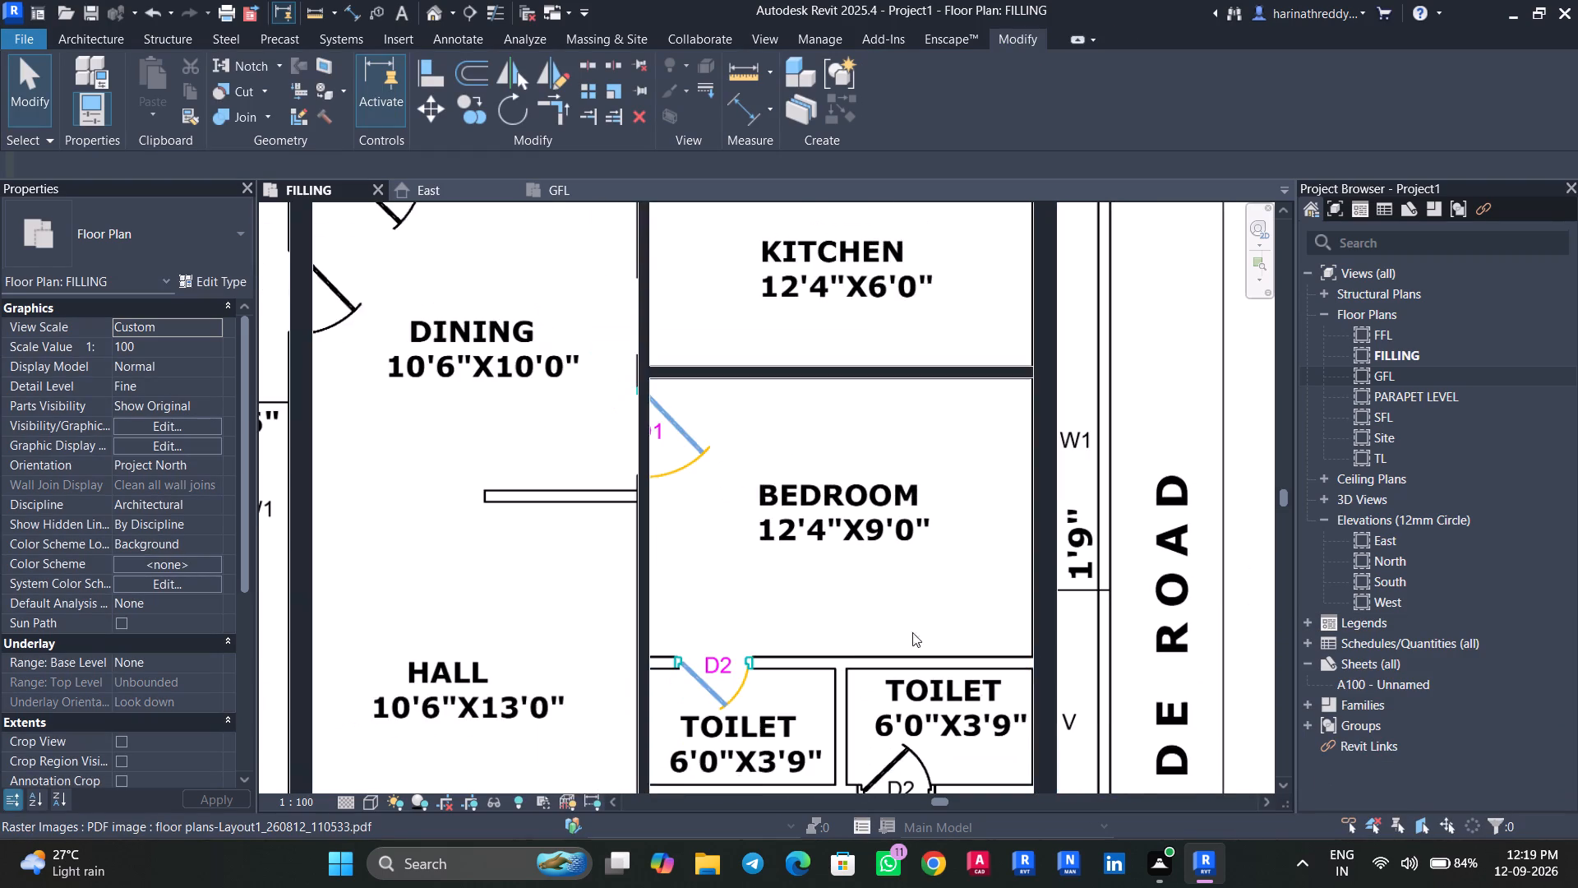
{"action": "scroll", "coordinate": [859, 636], "scroll_direction": "up", "scroll_amount": 1}
{"action": "scroll", "coordinate": [859, 636], "scroll_direction": "down", "scroll_amount": 1}
{"action": "middle_click_drag", "start_coordinate": [859, 636], "coordinate": [868, 473]}
{"action": "scroll", "coordinate": [868, 473], "scroll_direction": "down", "scroll_amount": 1}
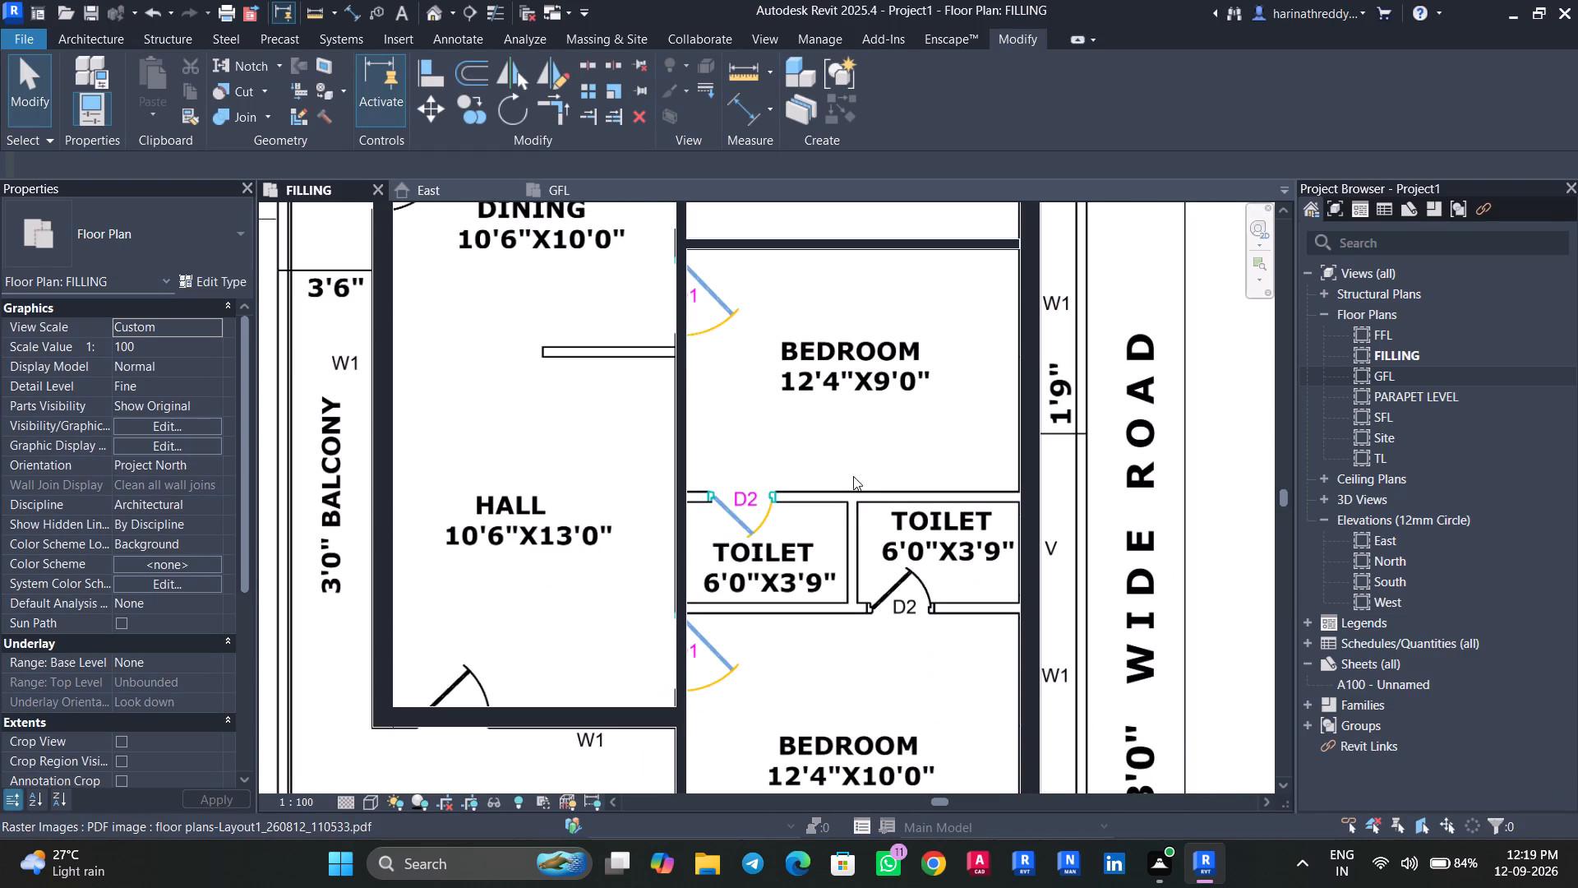
{"action": "type", "text": "WA"}
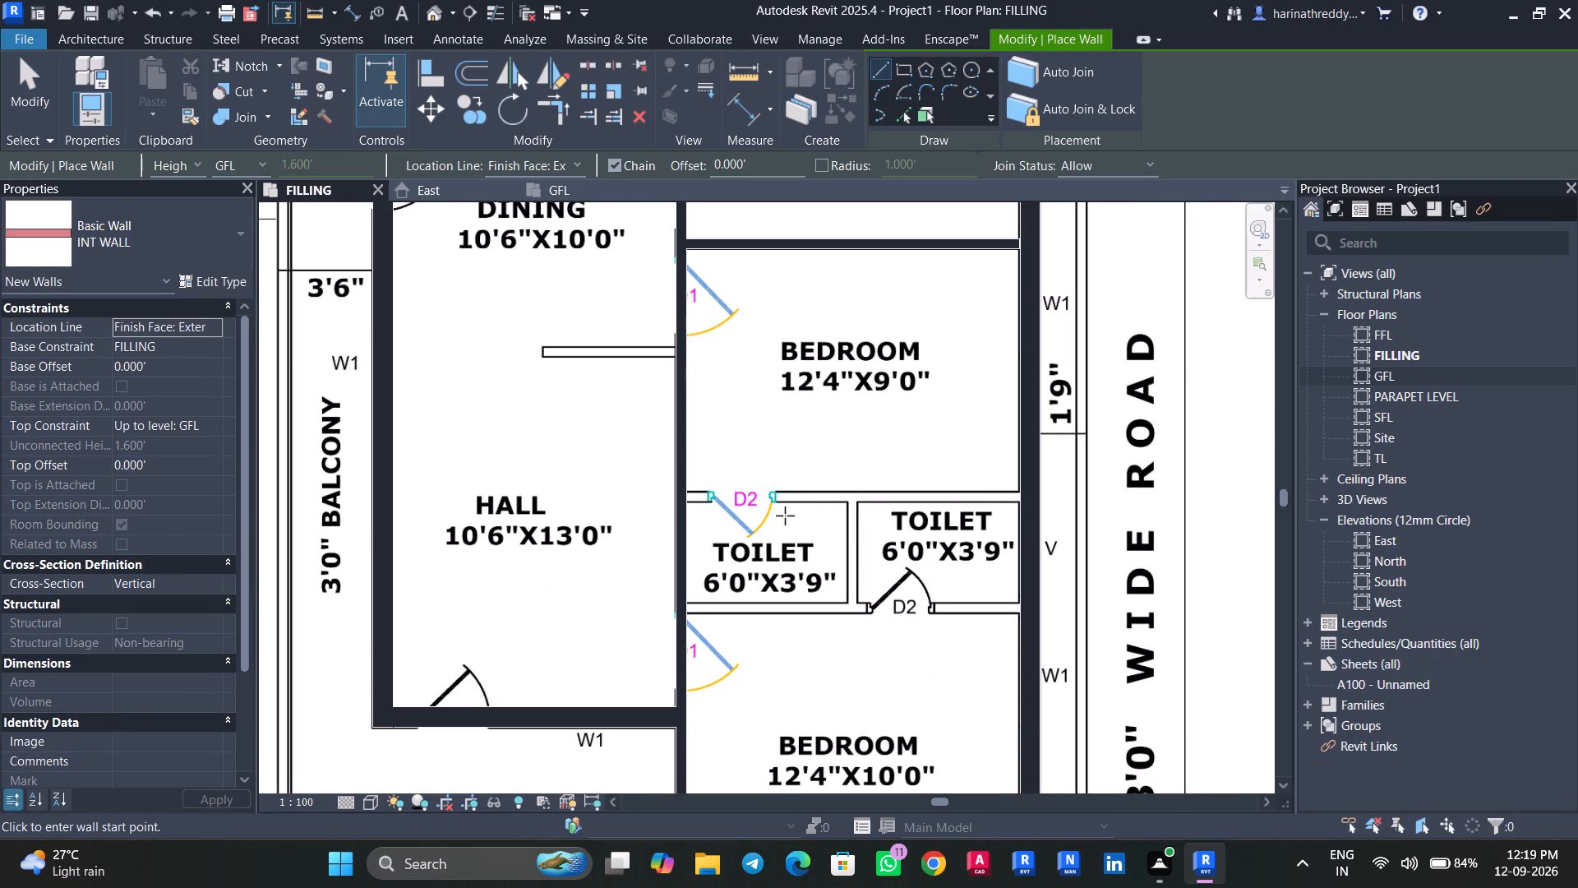
{"action": "scroll", "coordinate": [718, 521], "scroll_direction": "up", "scroll_amount": 9}
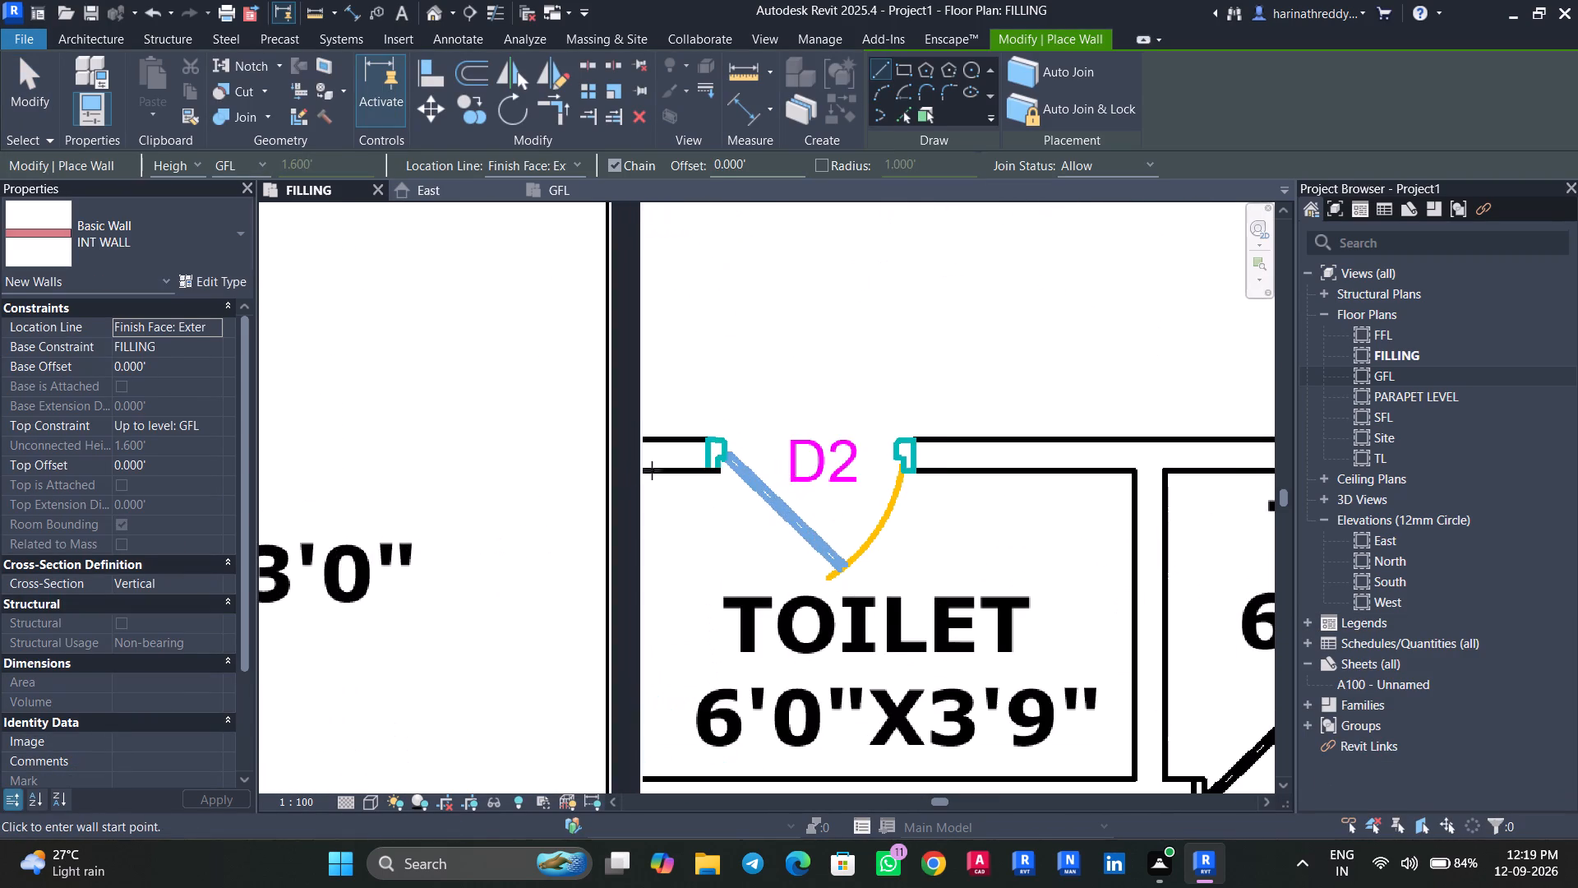
{"action": "left_click", "coordinate": [634, 431]}
{"action": "scroll", "coordinate": [1202, 414], "scroll_direction": "down", "scroll_amount": 3}
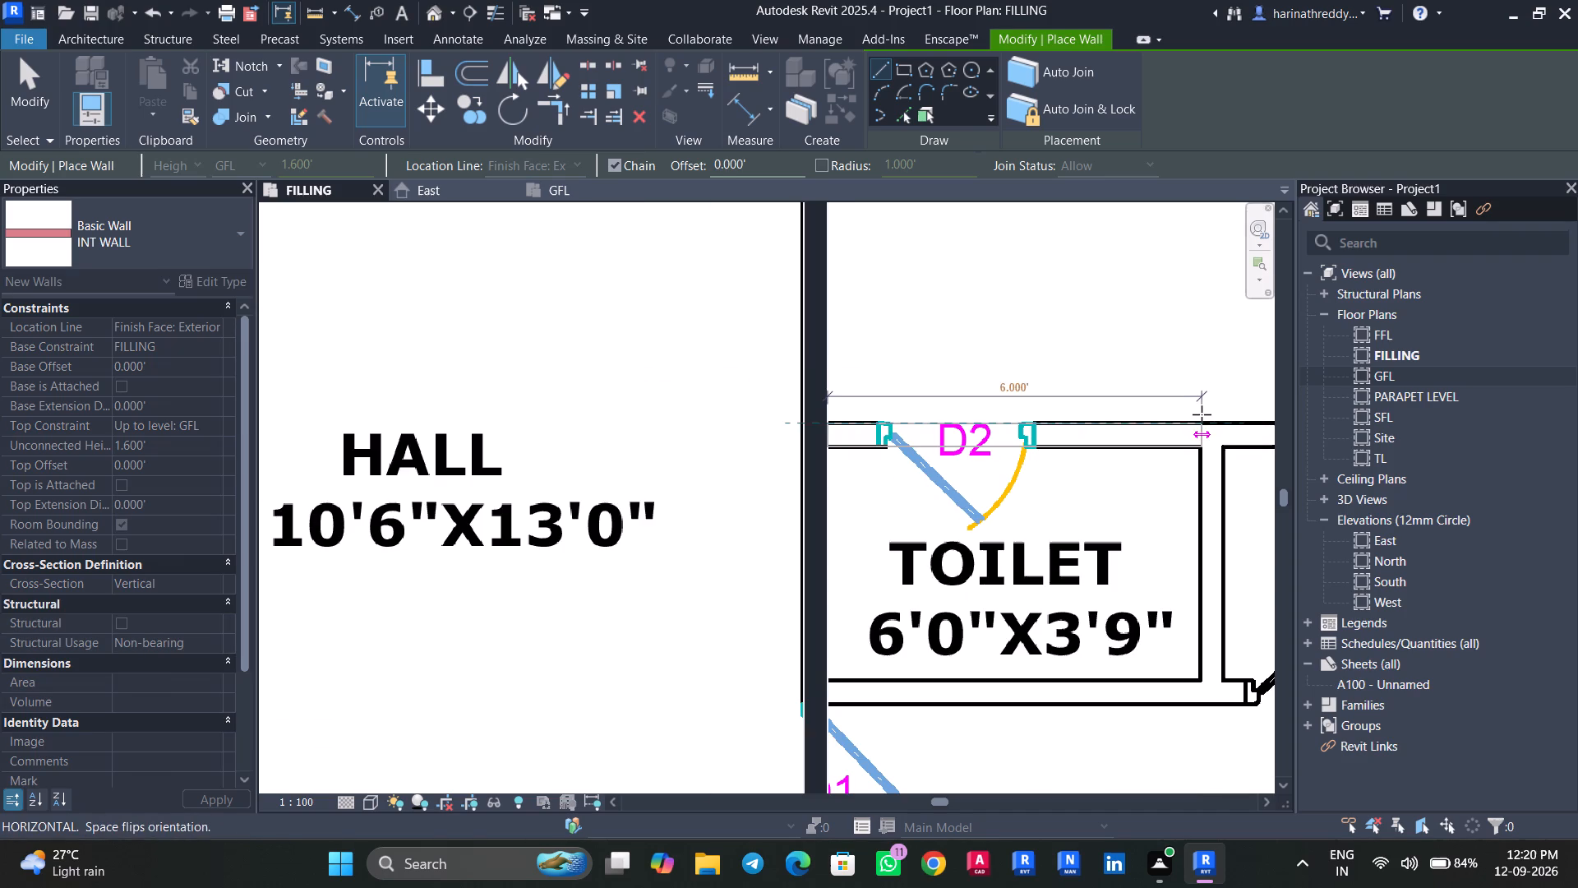
{"action": "middle_click_drag", "start_coordinate": [1202, 414], "coordinate": [754, 436]}
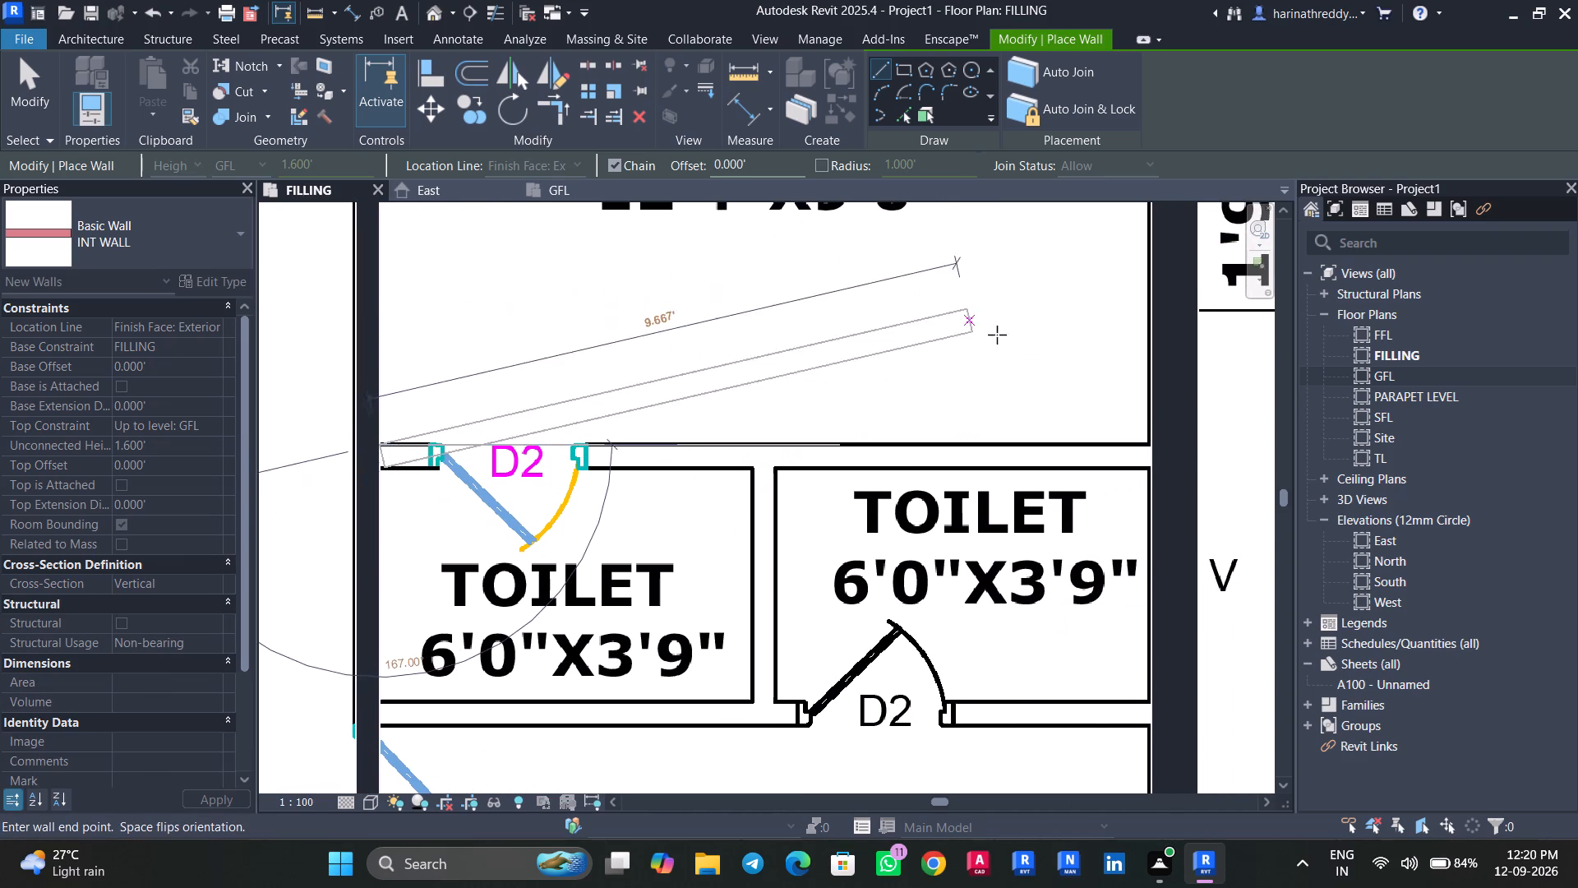
{"action": "left_click", "coordinate": [1145, 444]}
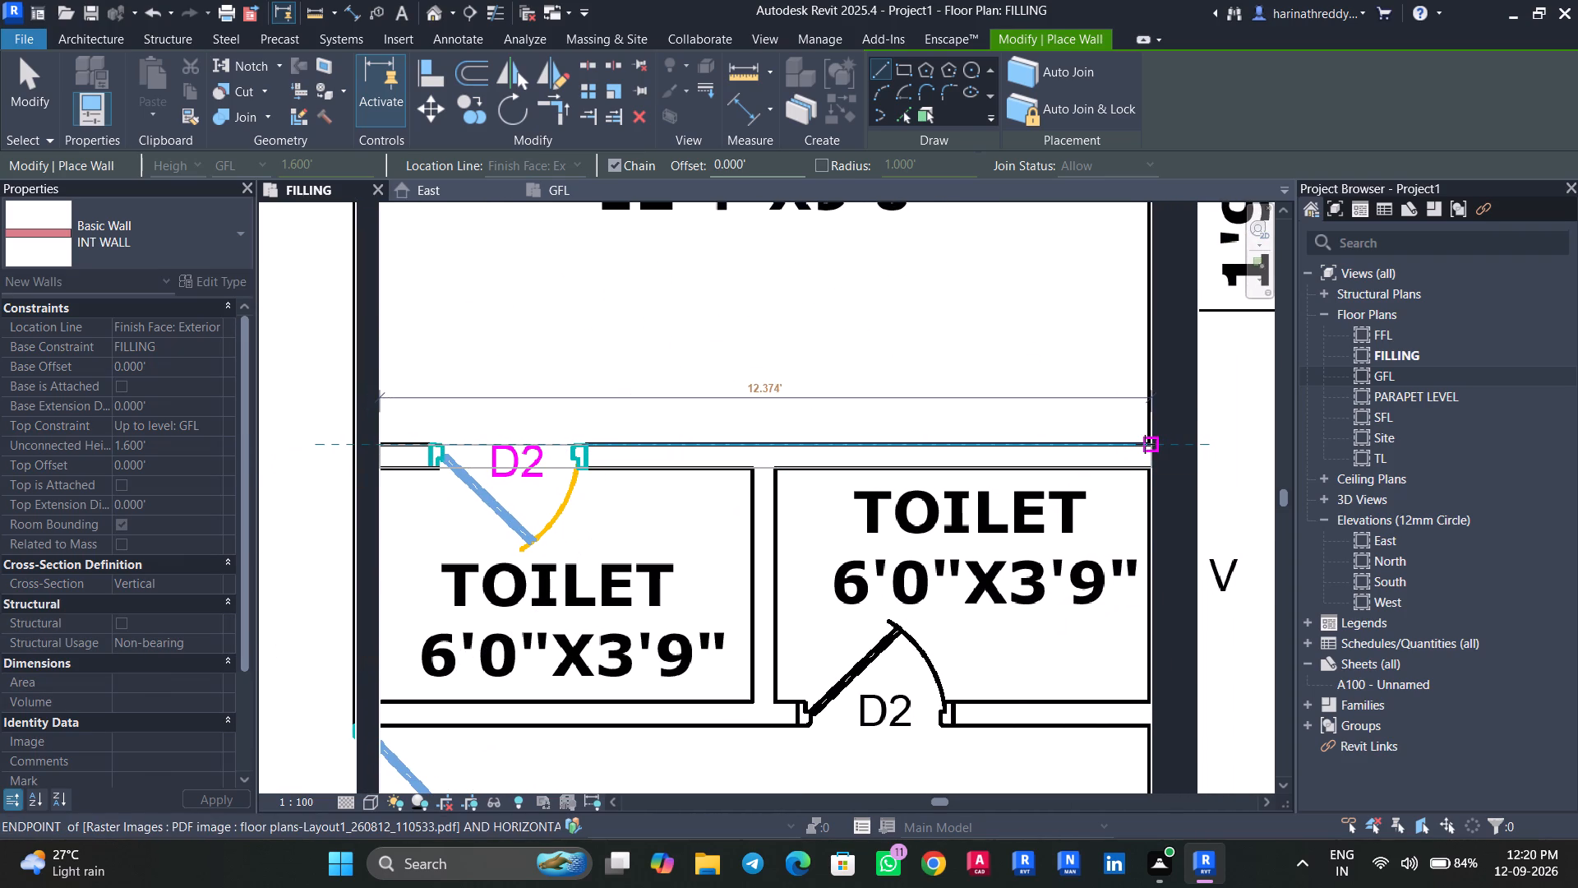
{"action": "key", "text": "Escape"}
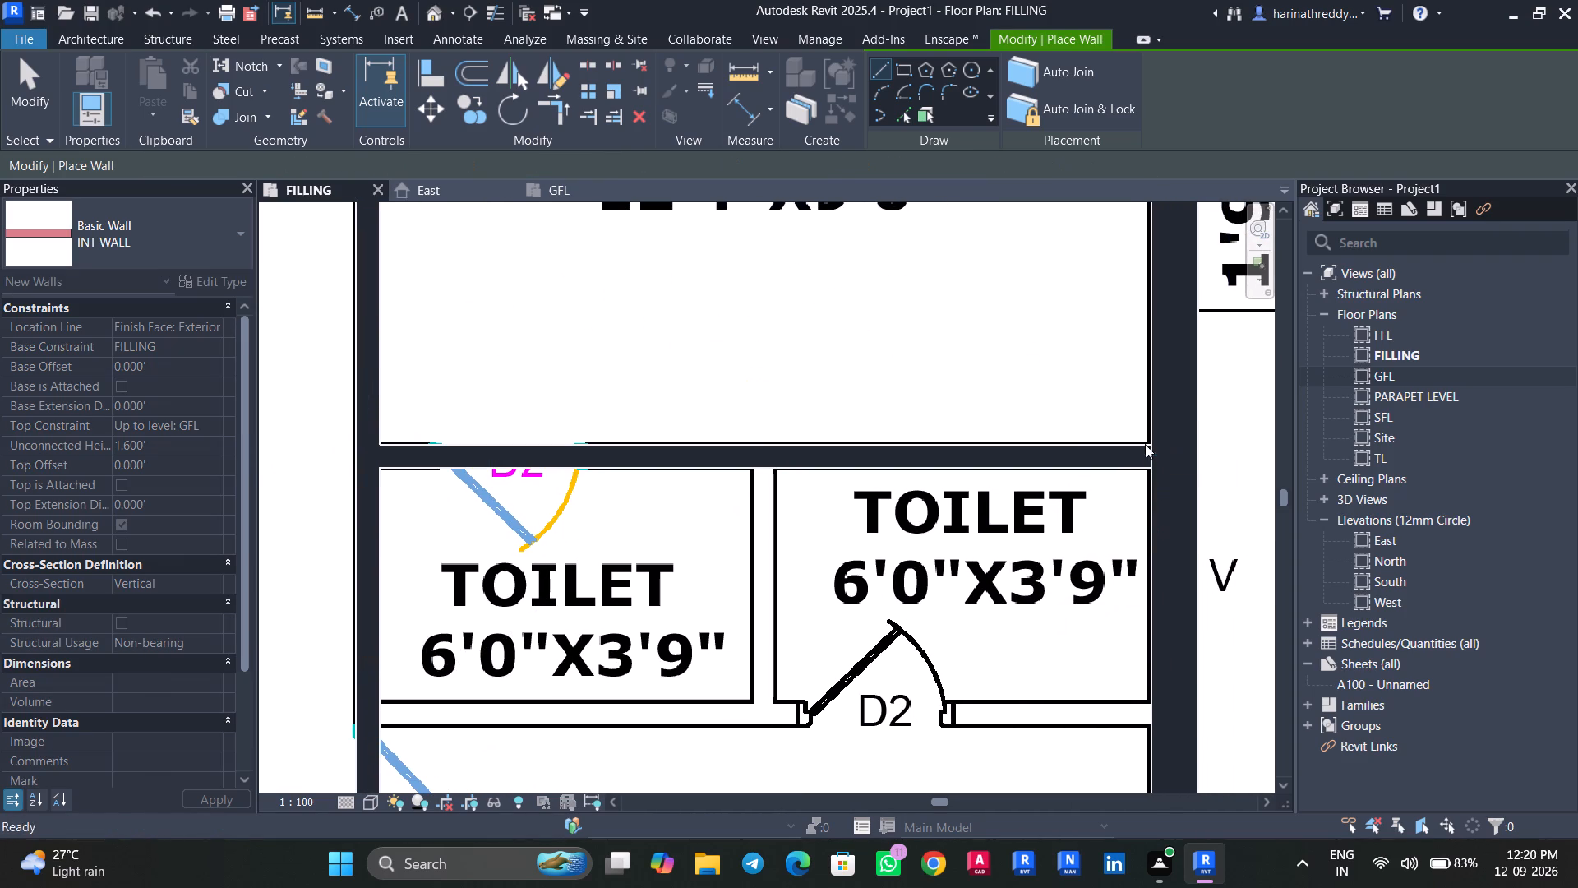
Draw an INT WALL between the two toilets and the 12'4"x10'0" bedroom, from the spine wall to the road-side exterior wall.
{"action": "left_click", "coordinate": [381, 702]}
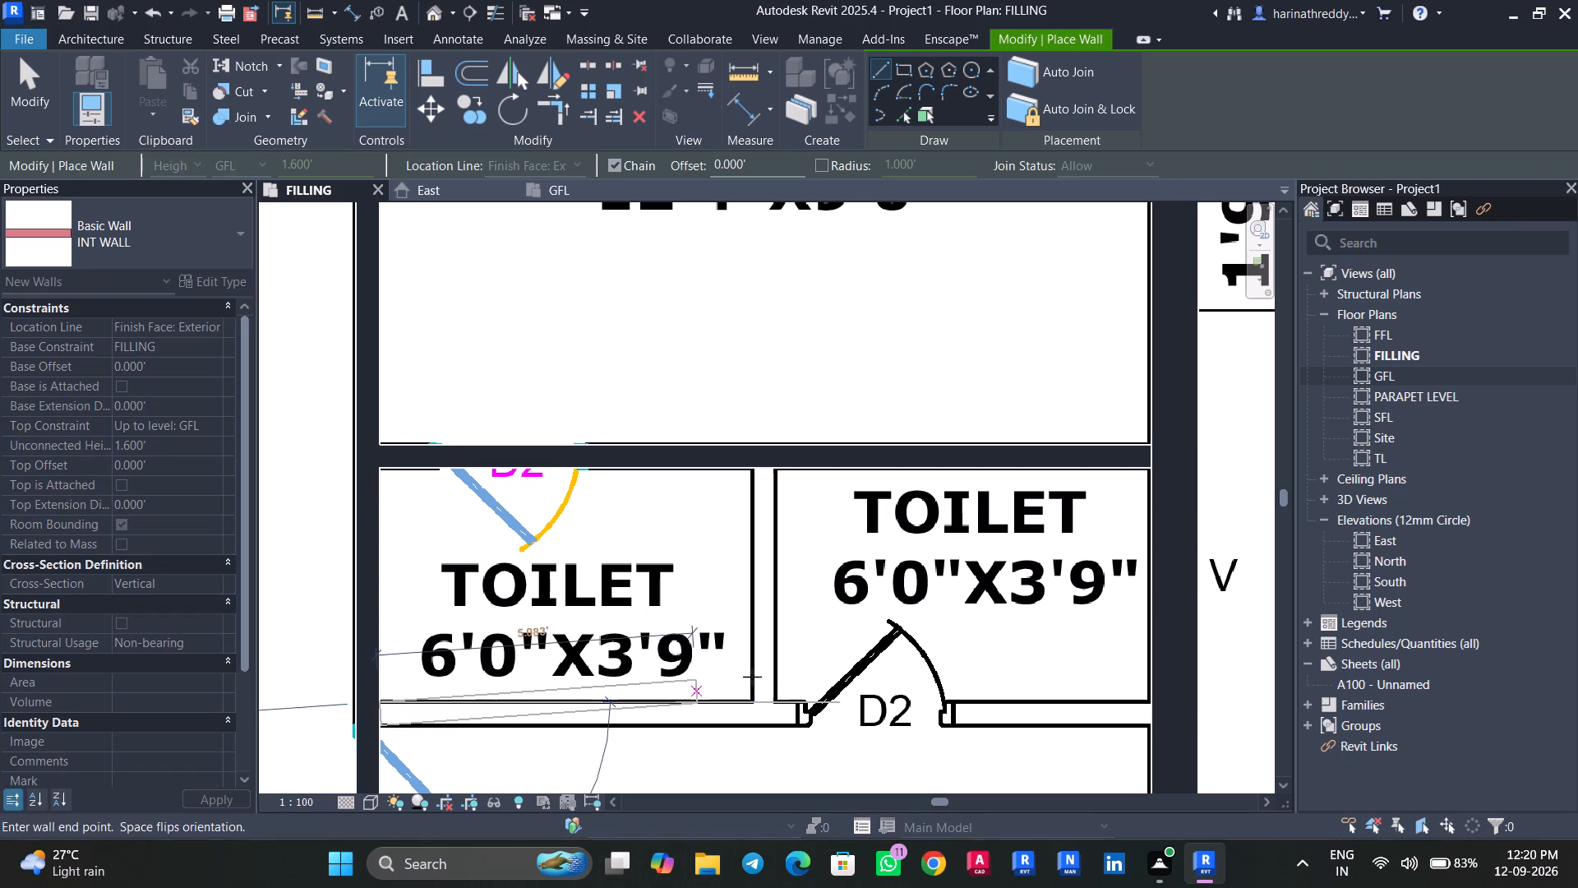
{"action": "left_click", "coordinate": [1148, 702]}
{"action": "key", "text": "Escape"}
Draw the INT WALL that separates the two 6'0"x3'9" toilets, spanning between their two long partitions.
{"action": "scroll", "coordinate": [1026, 749], "scroll_direction": "down", "scroll_amount": 2}
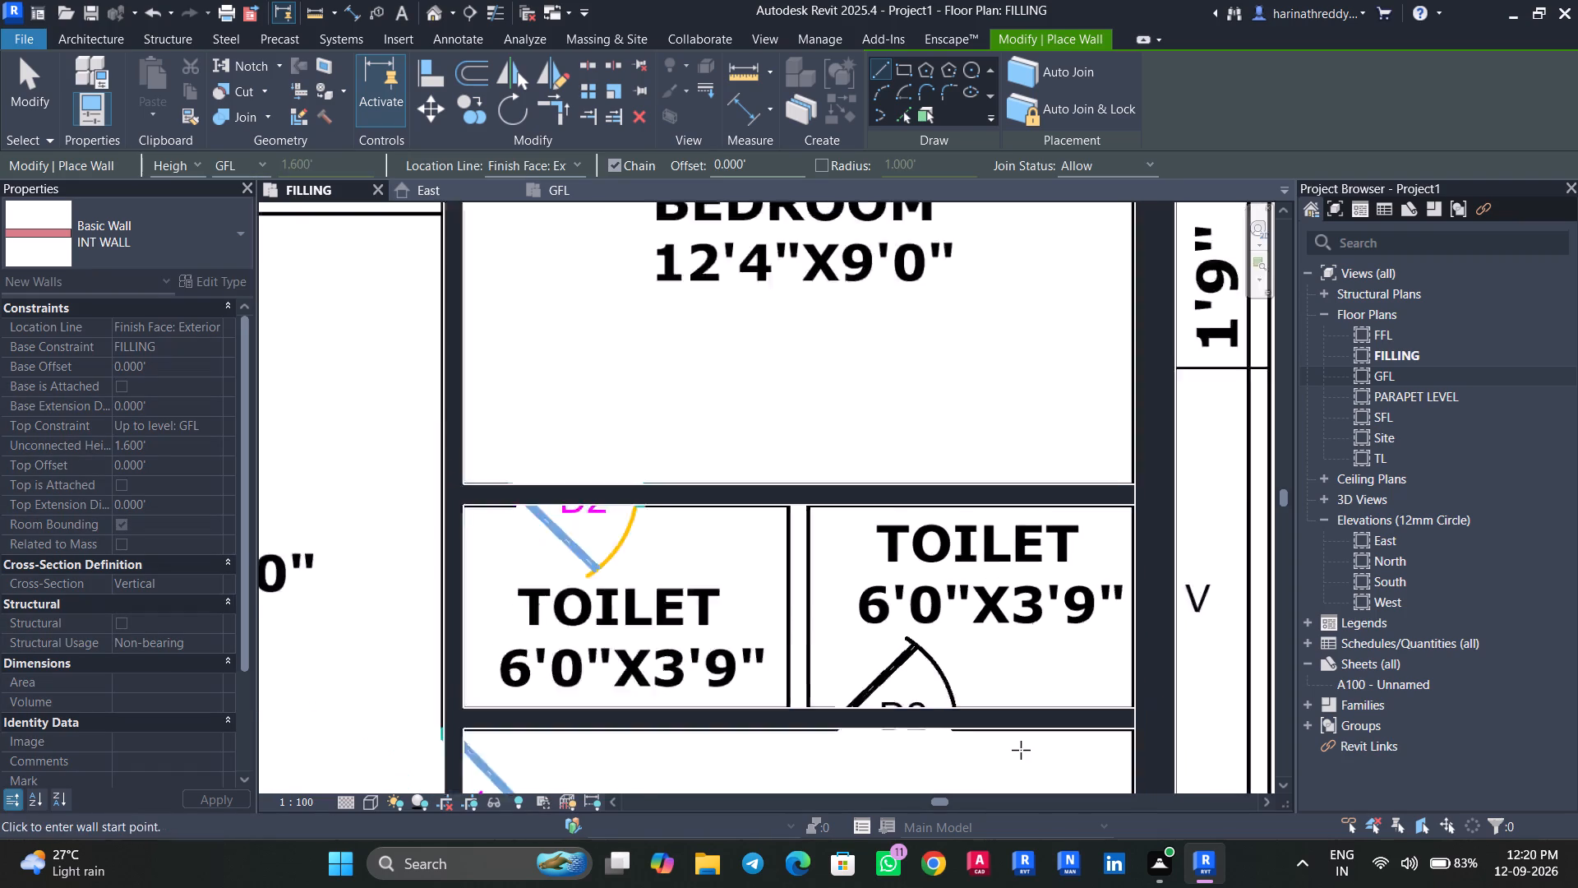
{"action": "scroll", "coordinate": [1021, 750], "scroll_direction": "down", "scroll_amount": 1}
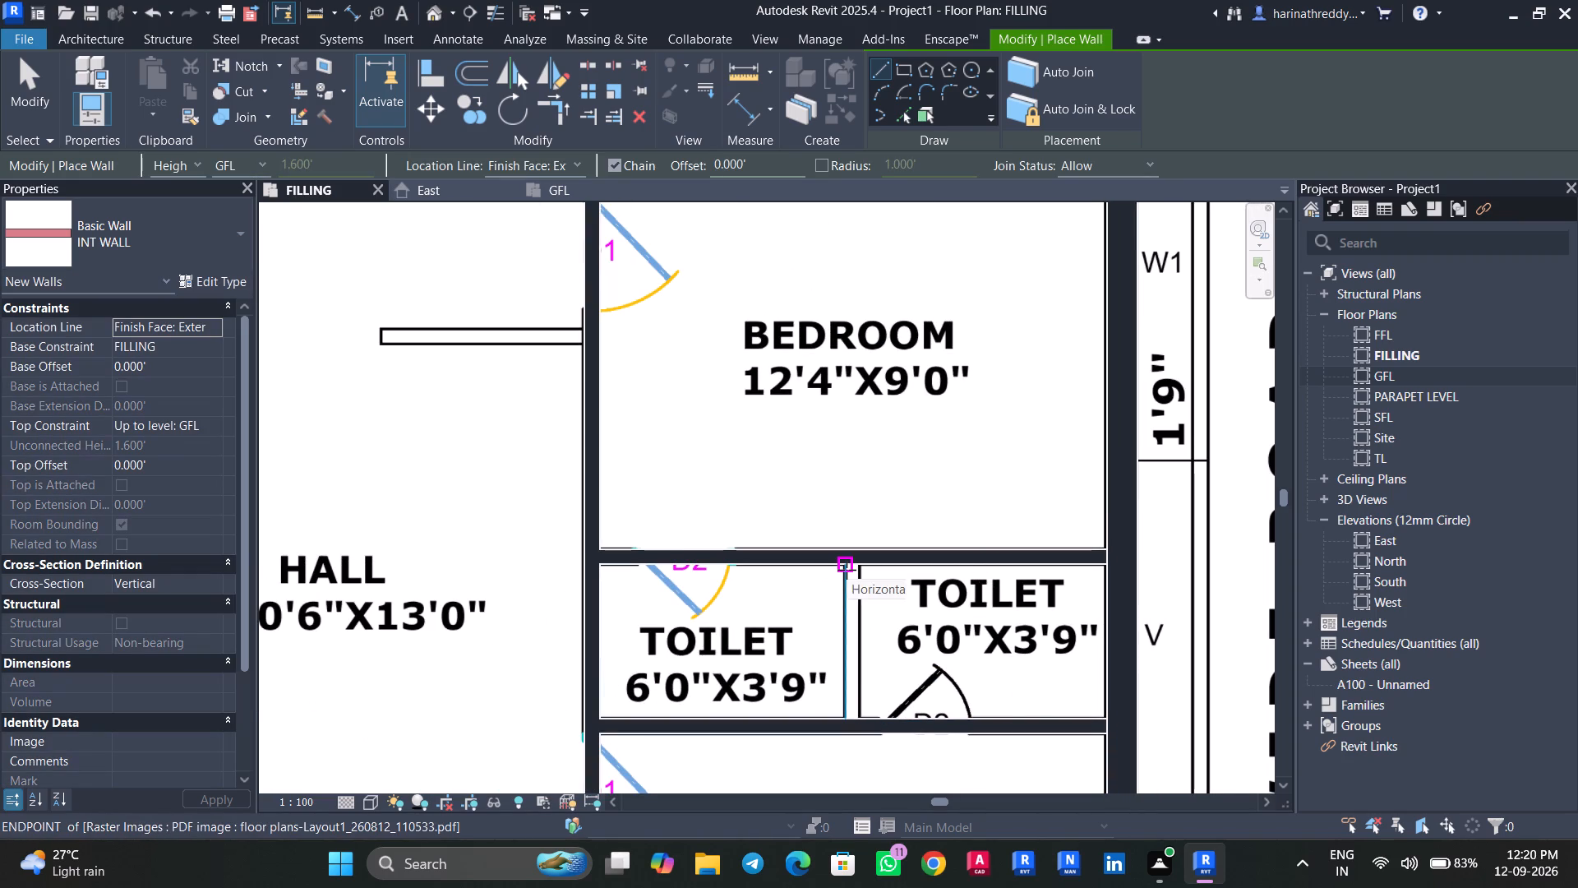
{"action": "left_click", "coordinate": [857, 569]}
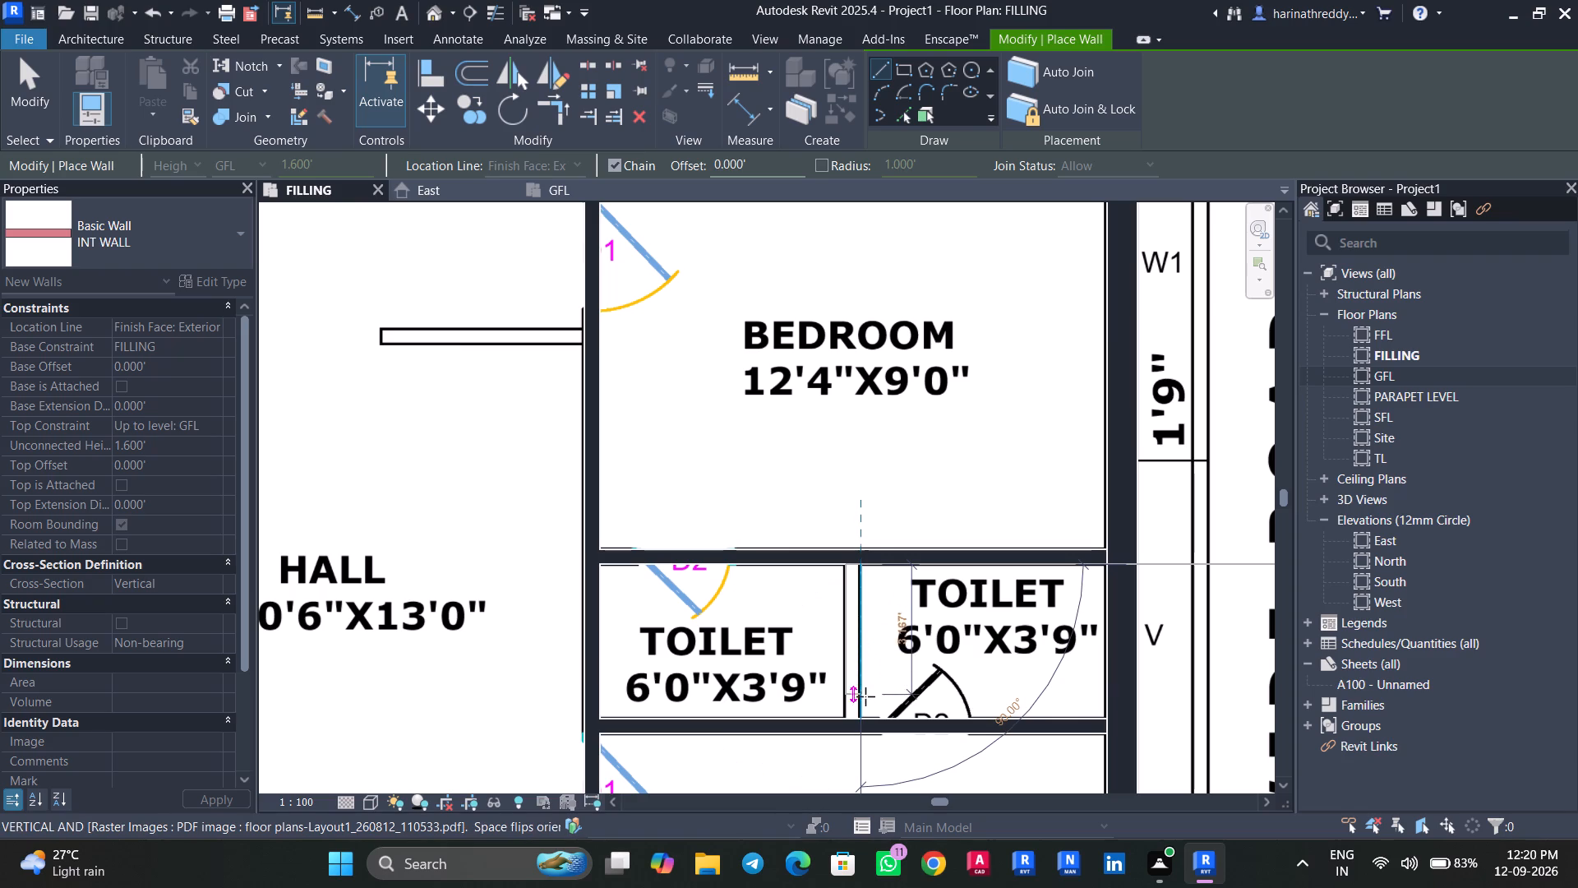
{"action": "left_click", "coordinate": [862, 717]}
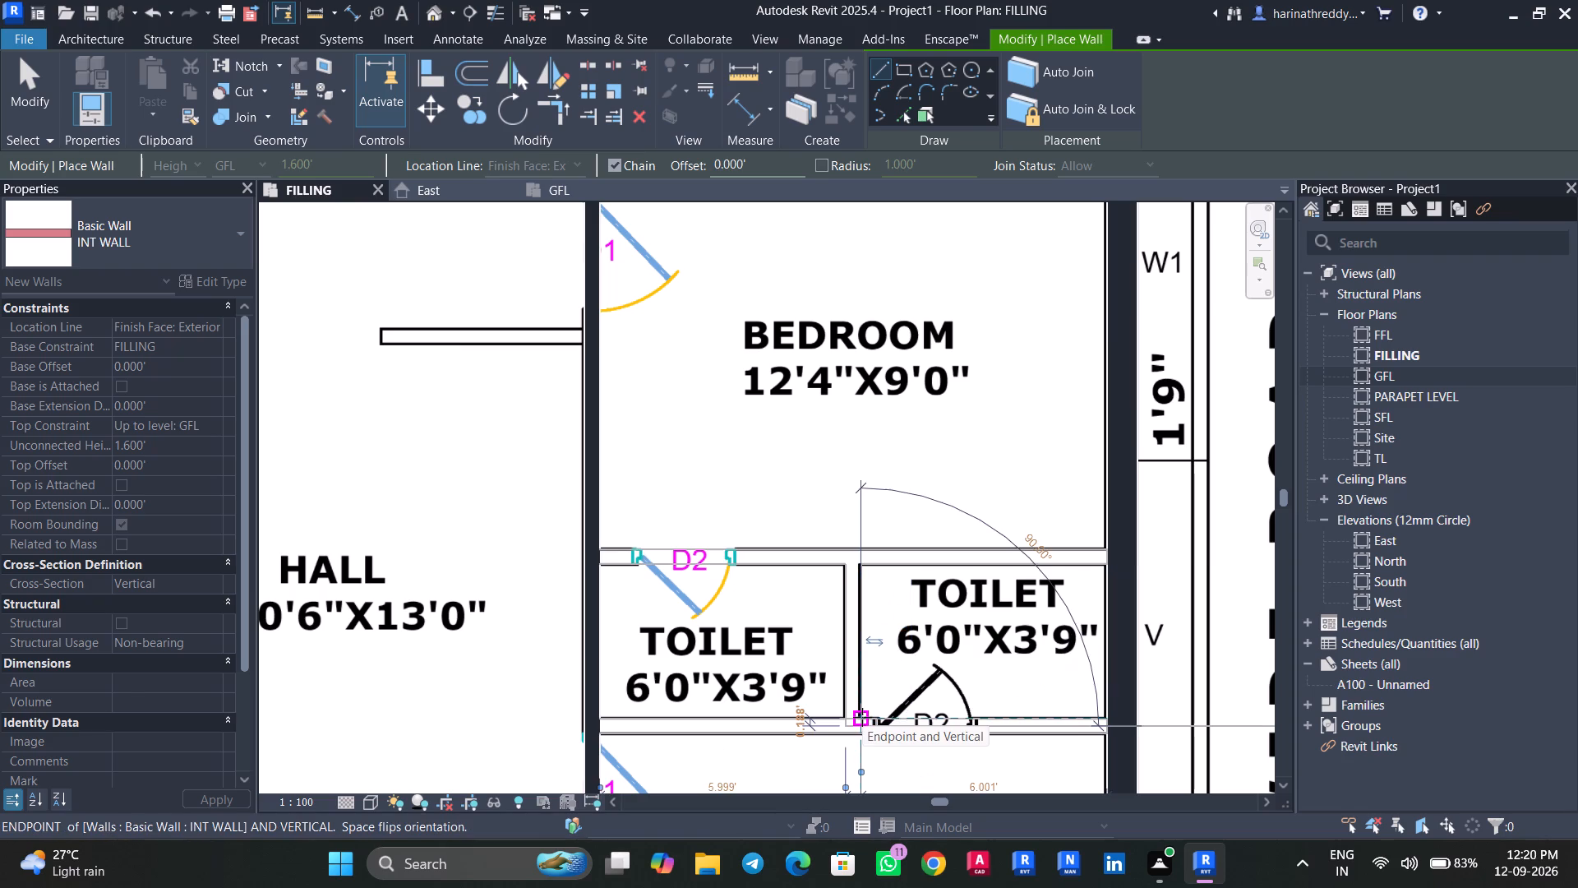
{"action": "left_click", "coordinate": [862, 717]}
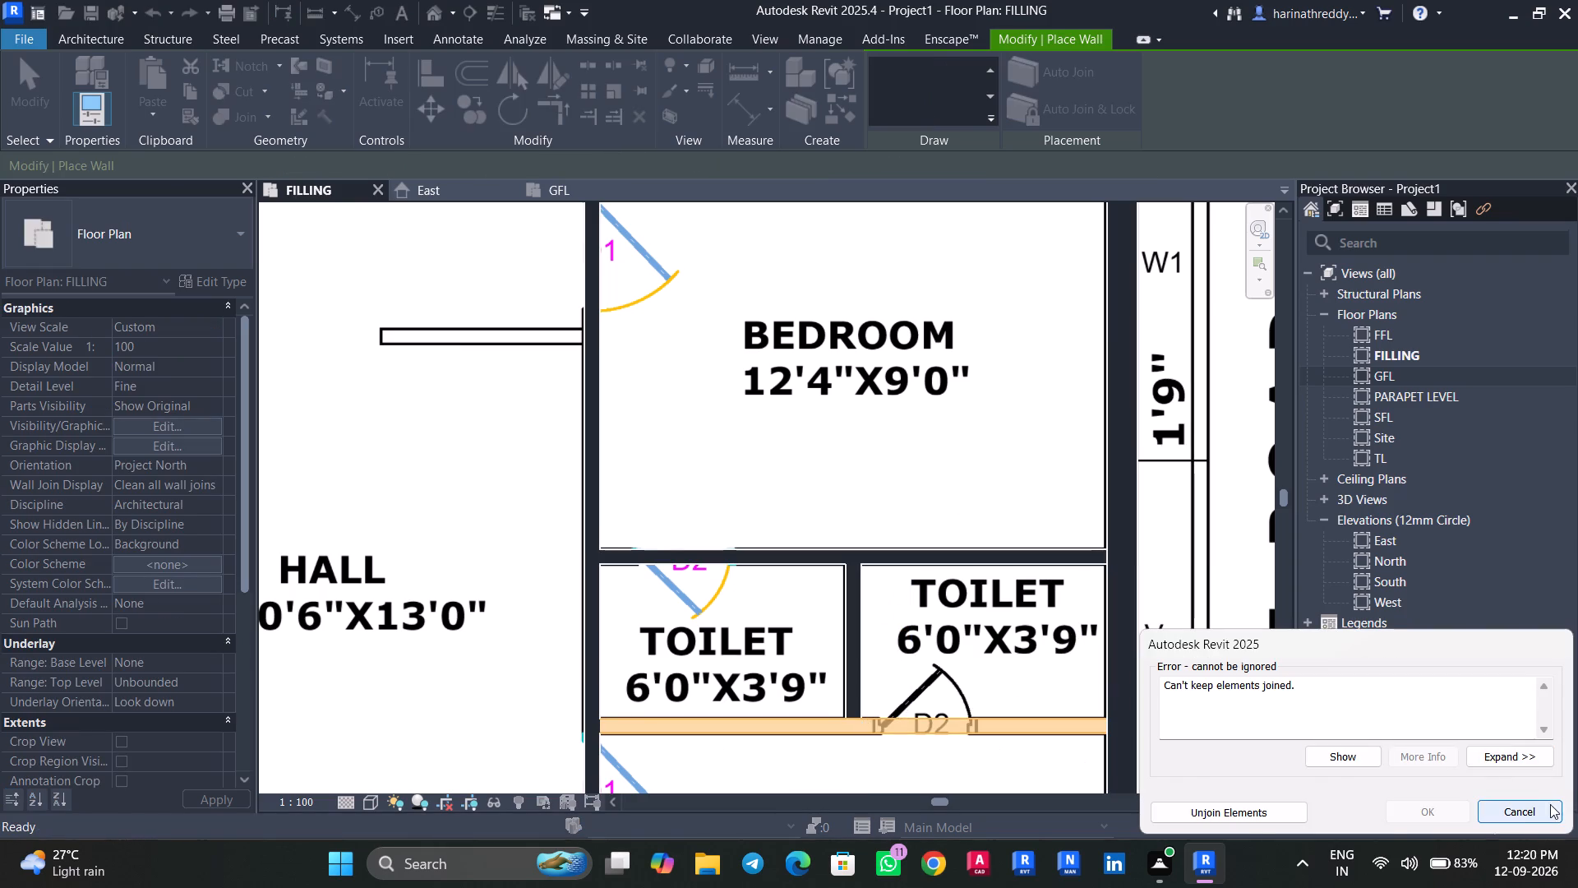
{"action": "left_click", "coordinate": [1531, 816]}
Draw a 4.930' INT WALL stub between the dining and the hall, from its free end to the spine wall.
{"action": "scroll", "coordinate": [967, 722], "scroll_direction": "down", "scroll_amount": 3}
{"action": "middle_click_drag", "start_coordinate": [961, 716], "coordinate": [874, 407]}
{"action": "scroll", "coordinate": [959, 716], "scroll_direction": "down", "scroll_amount": 1}
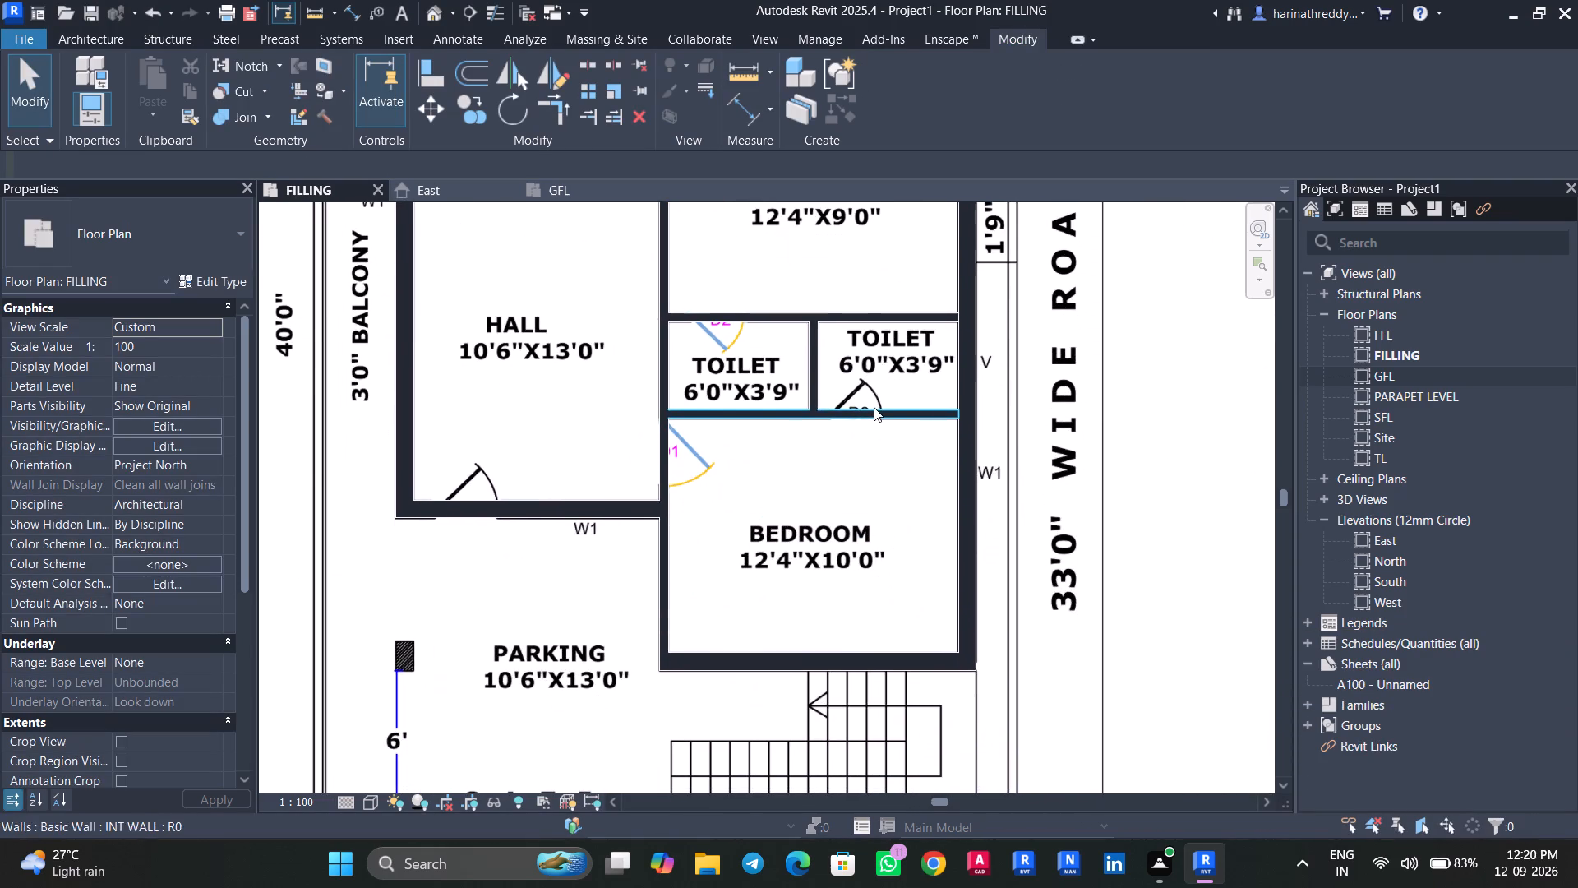
{"action": "scroll", "coordinate": [597, 414], "scroll_direction": "down", "scroll_amount": 1}
{"action": "middle_click_drag", "start_coordinate": [597, 414], "coordinate": [638, 633]}
{"action": "scroll", "coordinate": [634, 446], "scroll_direction": "up", "scroll_amount": 2}
{"action": "scroll", "coordinate": [634, 446], "scroll_direction": "down", "scroll_amount": 1}
{"action": "scroll", "coordinate": [634, 446], "scroll_direction": "up", "scroll_amount": 2}
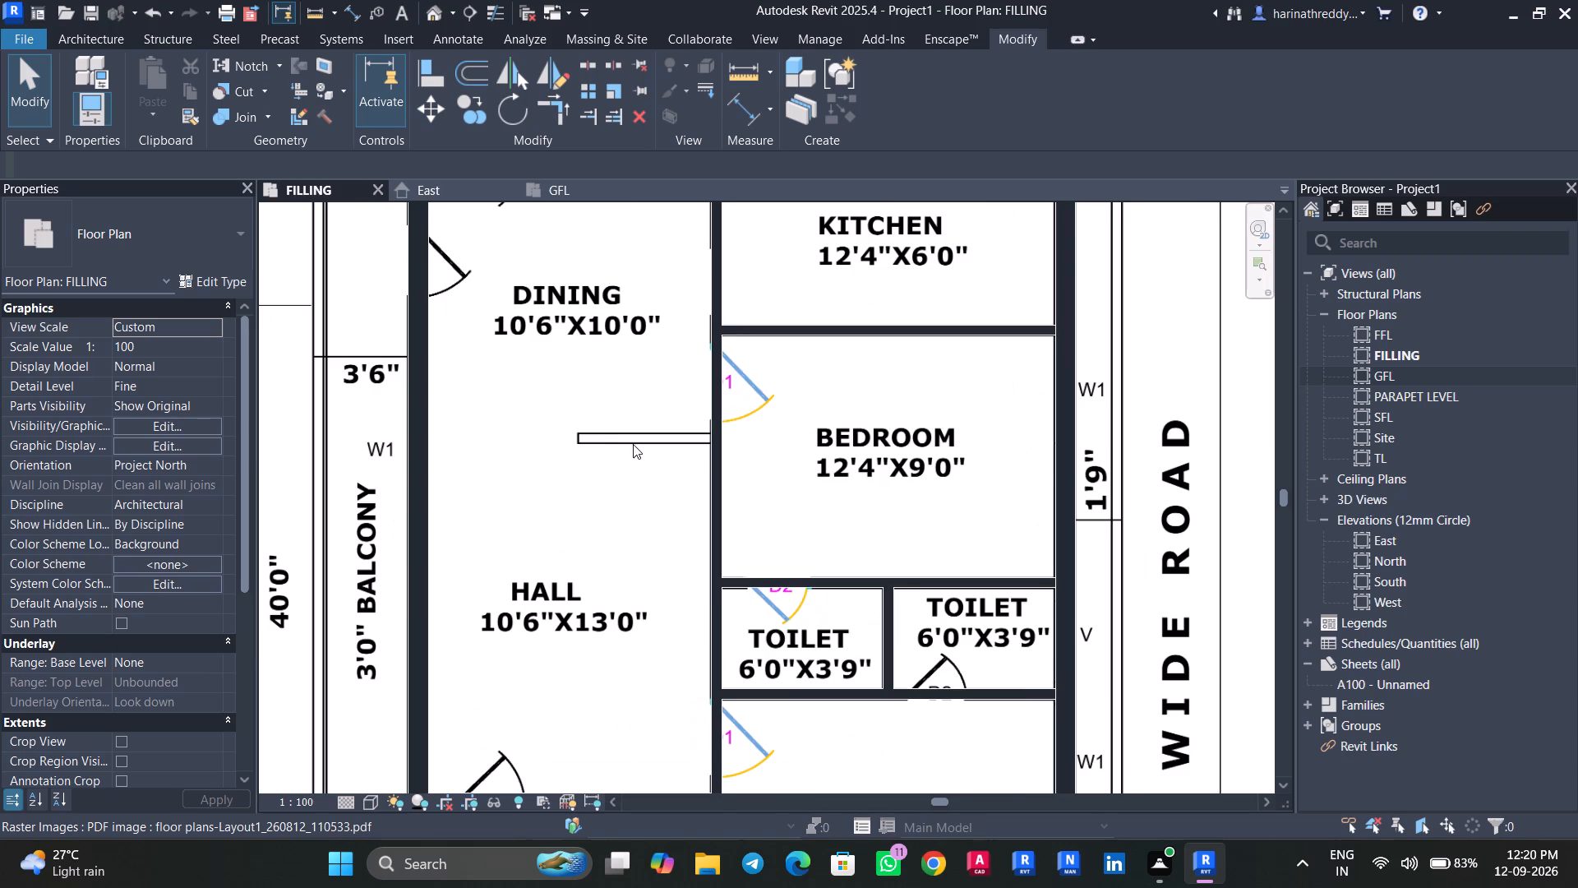
{"action": "scroll", "coordinate": [570, 427], "scroll_direction": "up", "scroll_amount": 3}
{"action": "type", "text": "WA"}
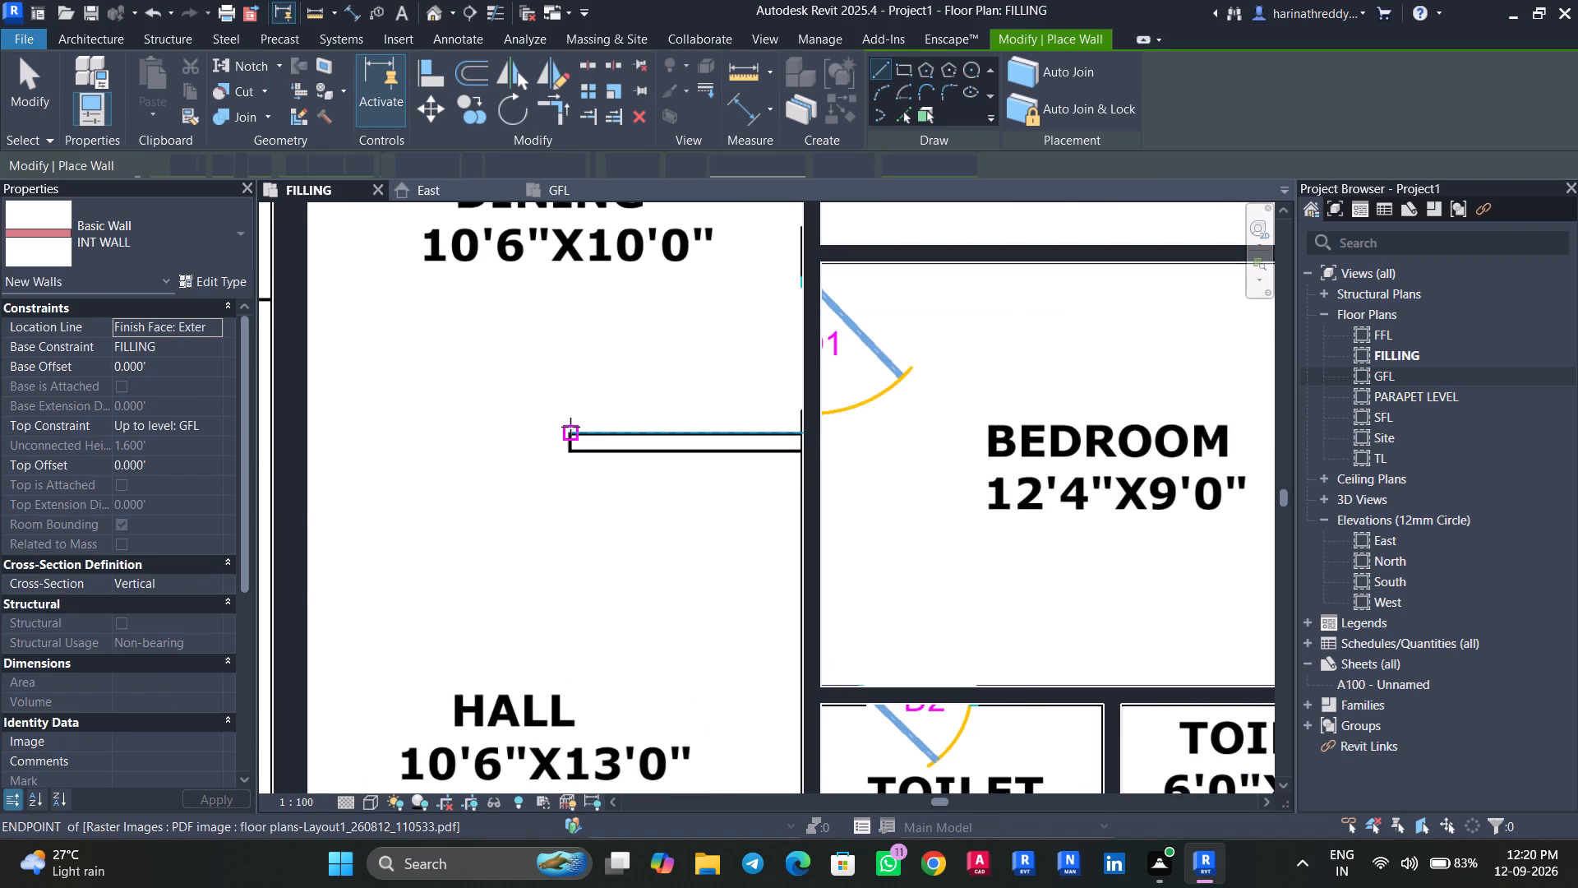
{"action": "scroll", "coordinate": [570, 427], "scroll_direction": "up", "scroll_amount": 5}
{"action": "left_click", "coordinate": [565, 445]}
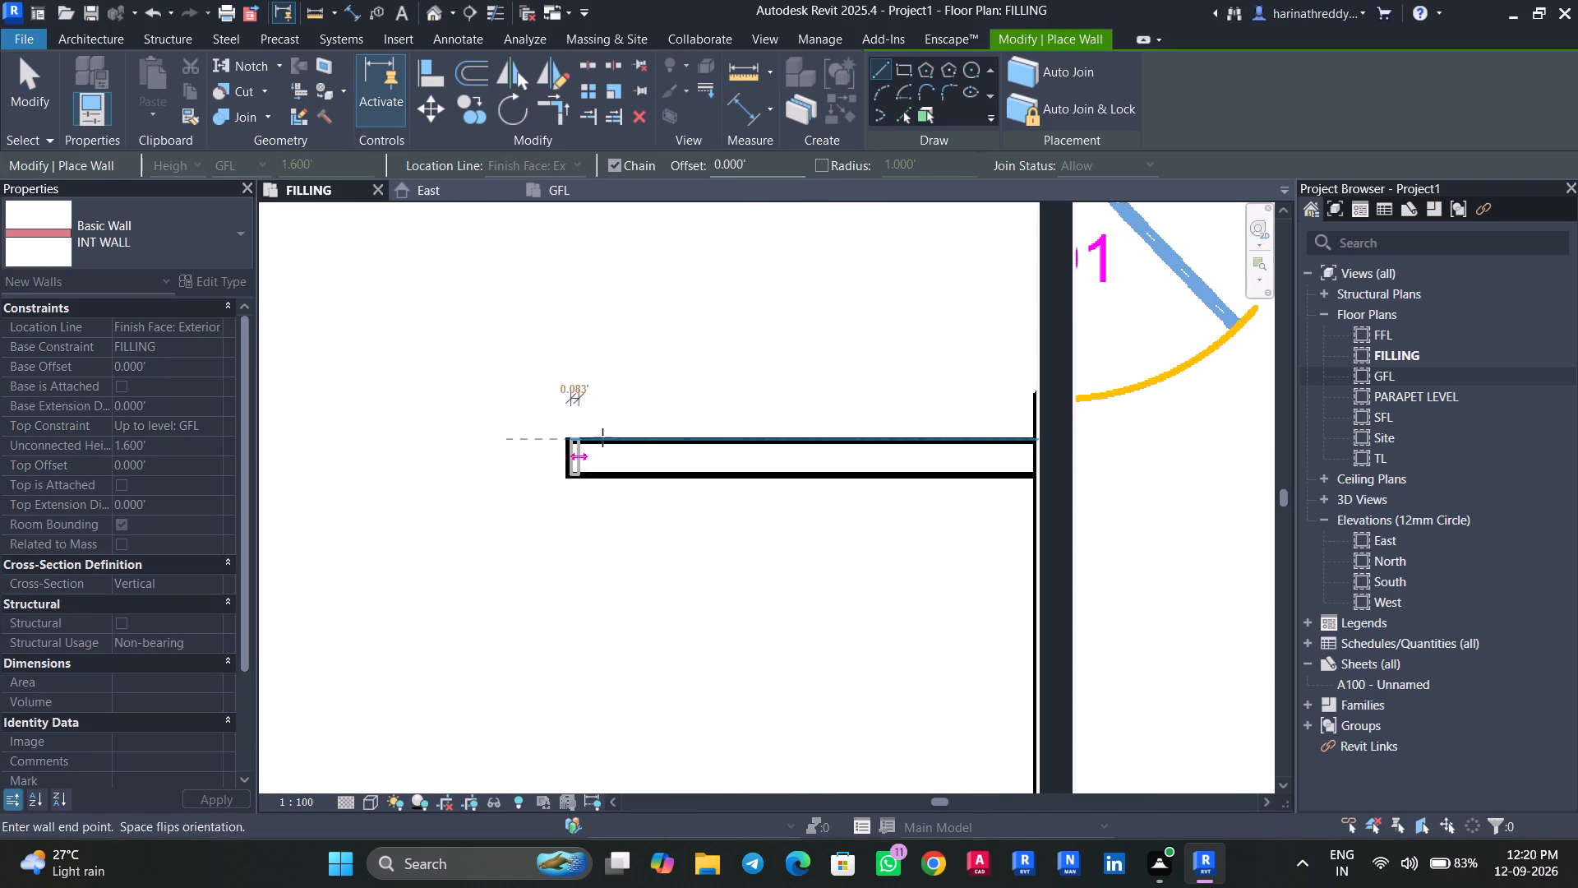
{"action": "left_click", "coordinate": [1035, 442]}
{"action": "left_click", "coordinate": [1035, 442]}
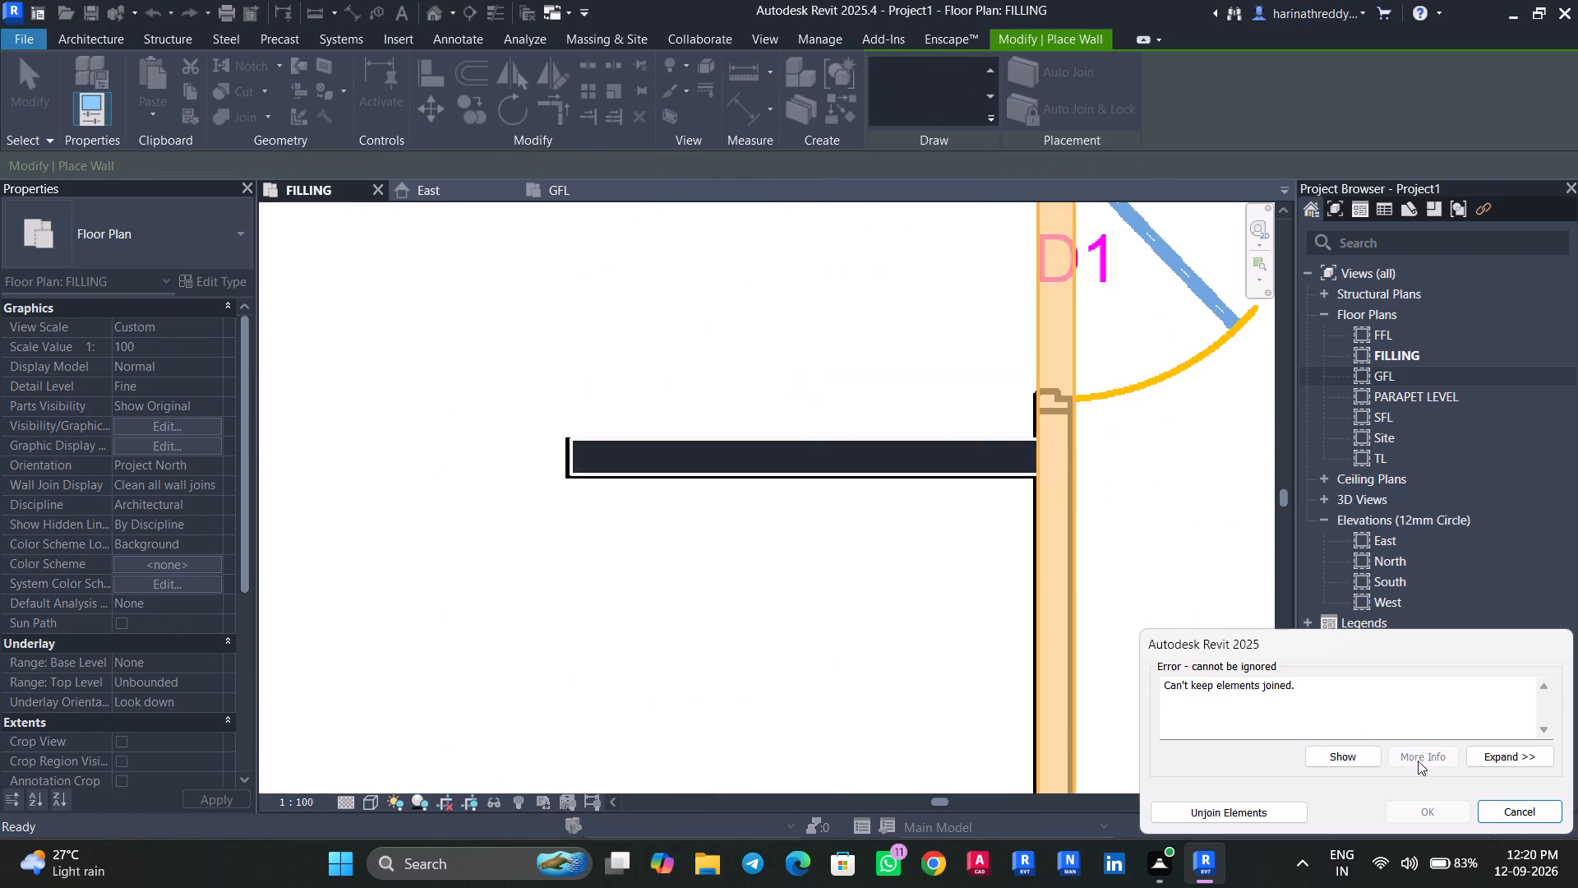
{"action": "left_click", "coordinate": [1496, 805]}
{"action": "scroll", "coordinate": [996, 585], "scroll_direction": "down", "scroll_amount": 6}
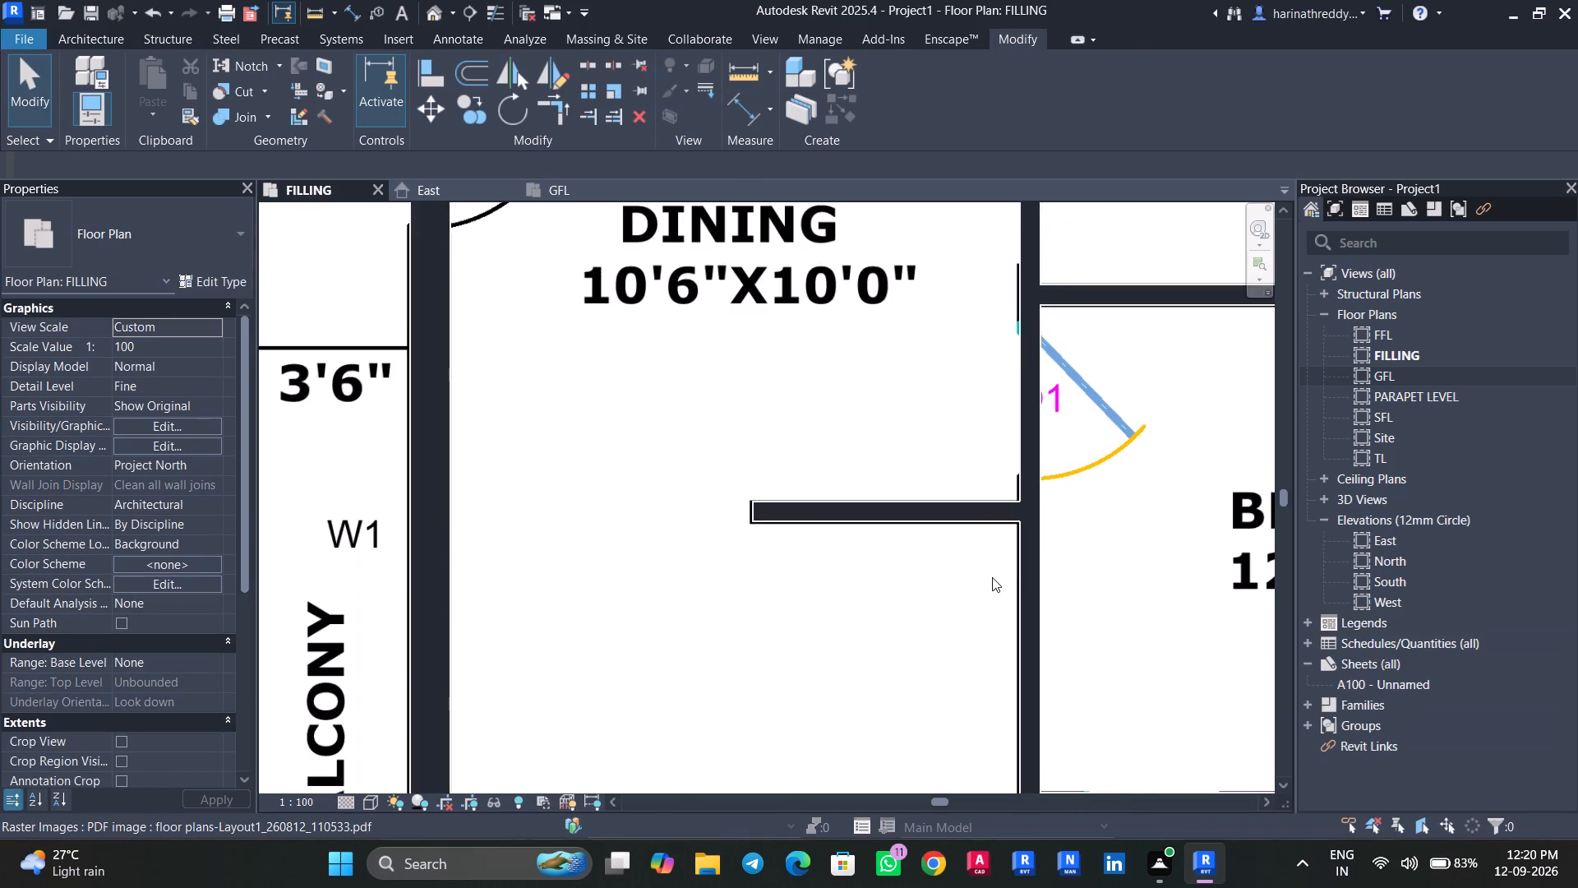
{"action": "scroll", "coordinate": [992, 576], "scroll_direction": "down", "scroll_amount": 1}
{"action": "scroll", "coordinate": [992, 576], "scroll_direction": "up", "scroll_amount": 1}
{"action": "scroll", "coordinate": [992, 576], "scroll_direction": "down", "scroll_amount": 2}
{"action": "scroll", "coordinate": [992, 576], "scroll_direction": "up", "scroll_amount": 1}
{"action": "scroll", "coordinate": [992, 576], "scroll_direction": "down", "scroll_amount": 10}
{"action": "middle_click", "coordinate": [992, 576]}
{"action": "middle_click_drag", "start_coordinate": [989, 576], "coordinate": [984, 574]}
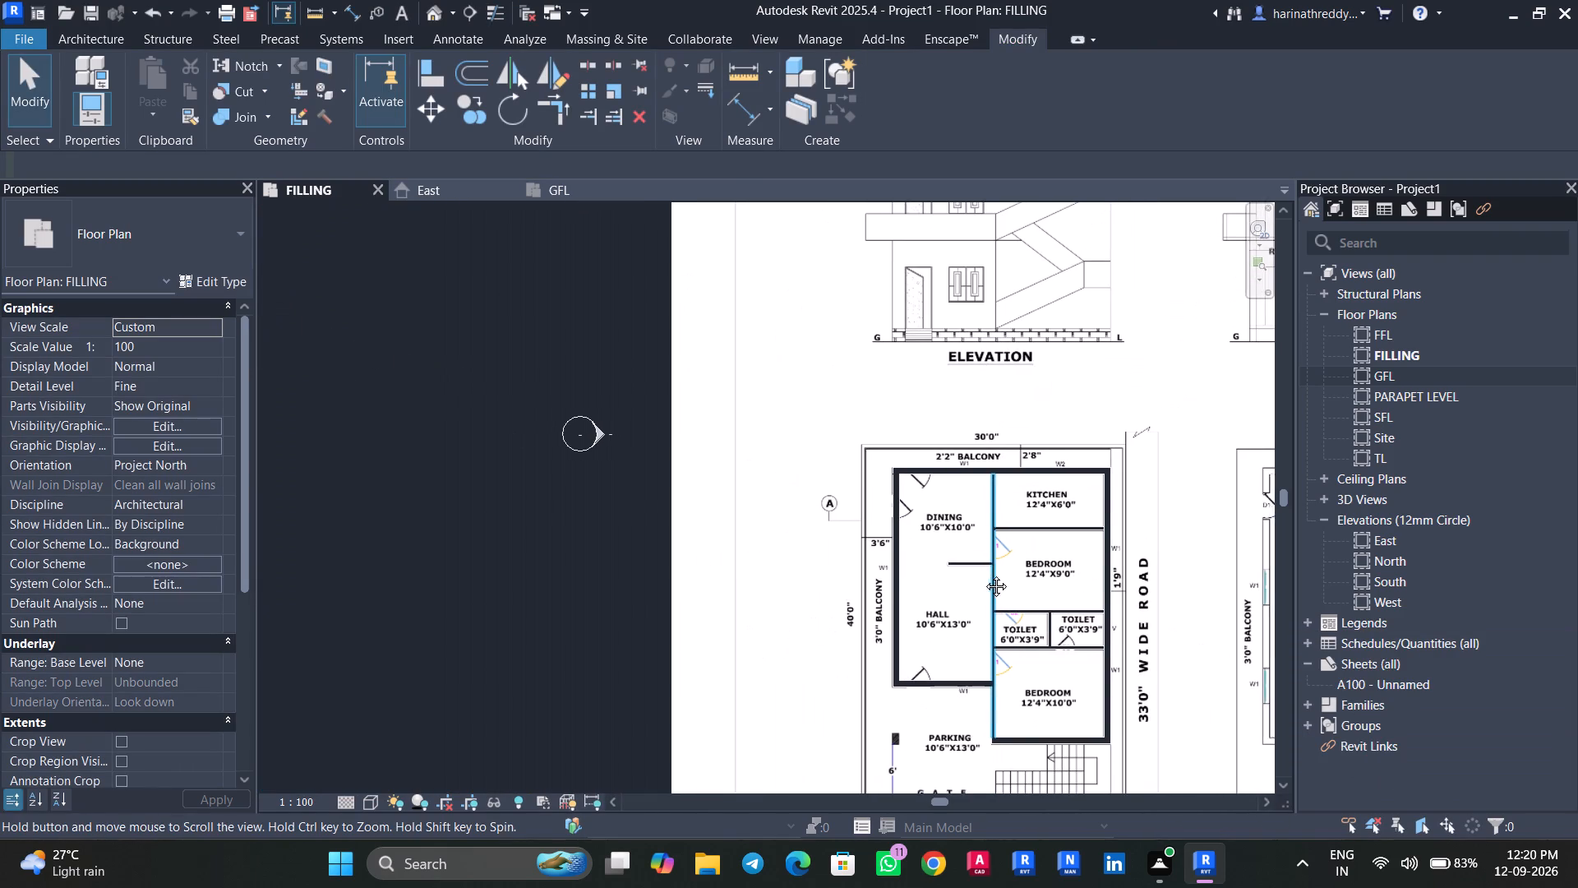
Open the 3D view and examine the traced ground-floor exterior and interior walls from several sides.
{"action": "middle_click_drag", "start_coordinate": [984, 574], "coordinate": [820, 537]}
{"action": "key", "text": "Escape"}
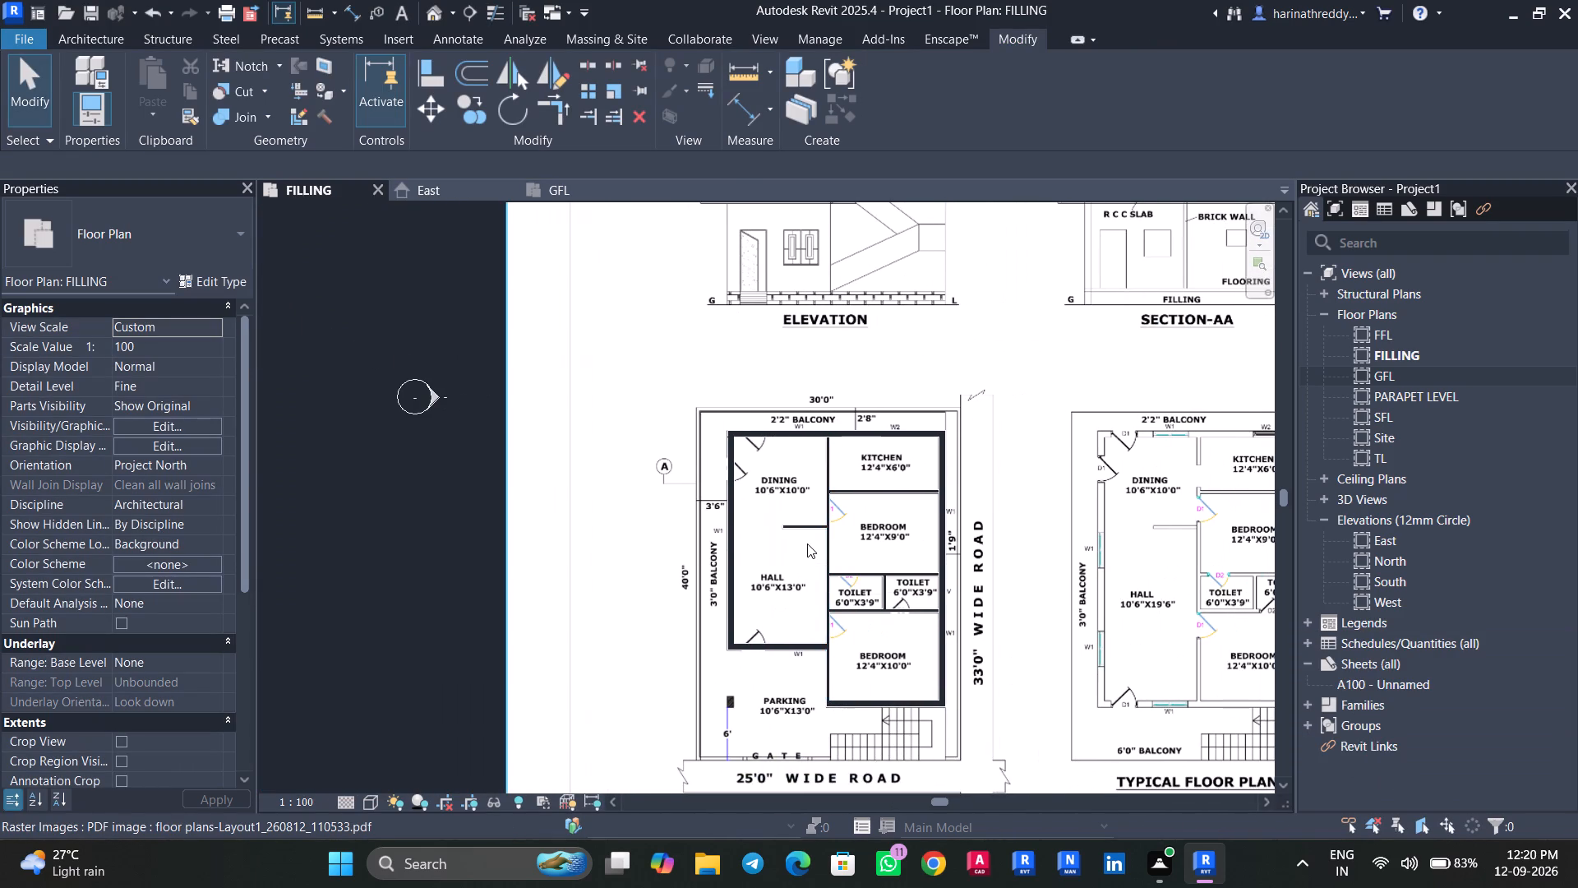
{"action": "left_click", "coordinate": [437, 9]}
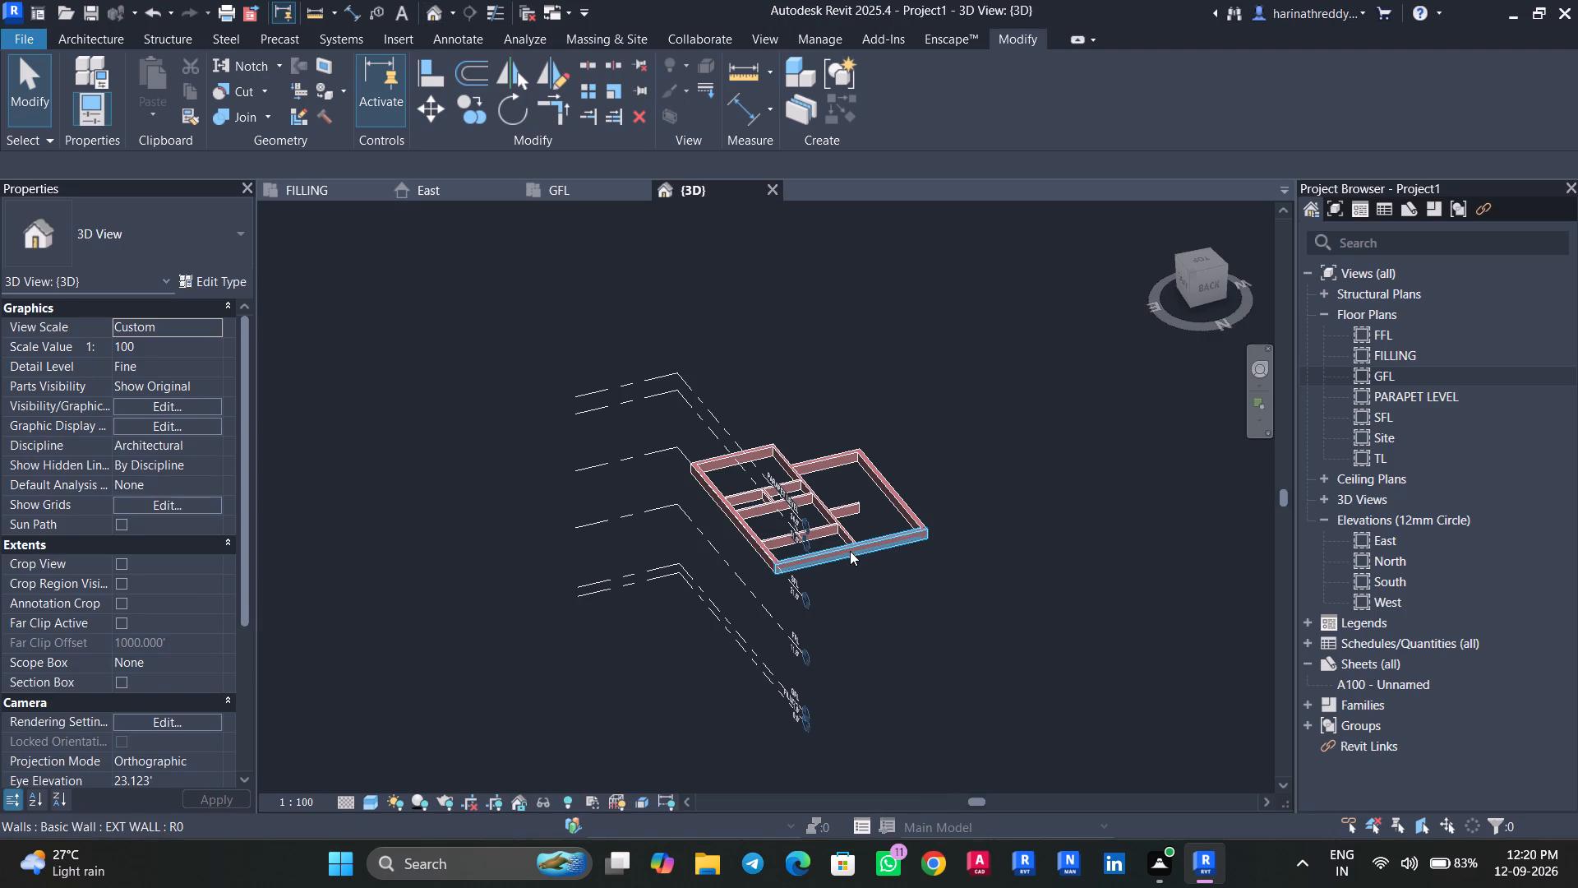
{"action": "middle_click_drag", "start_coordinate": [870, 562], "coordinate": [795, 535]}
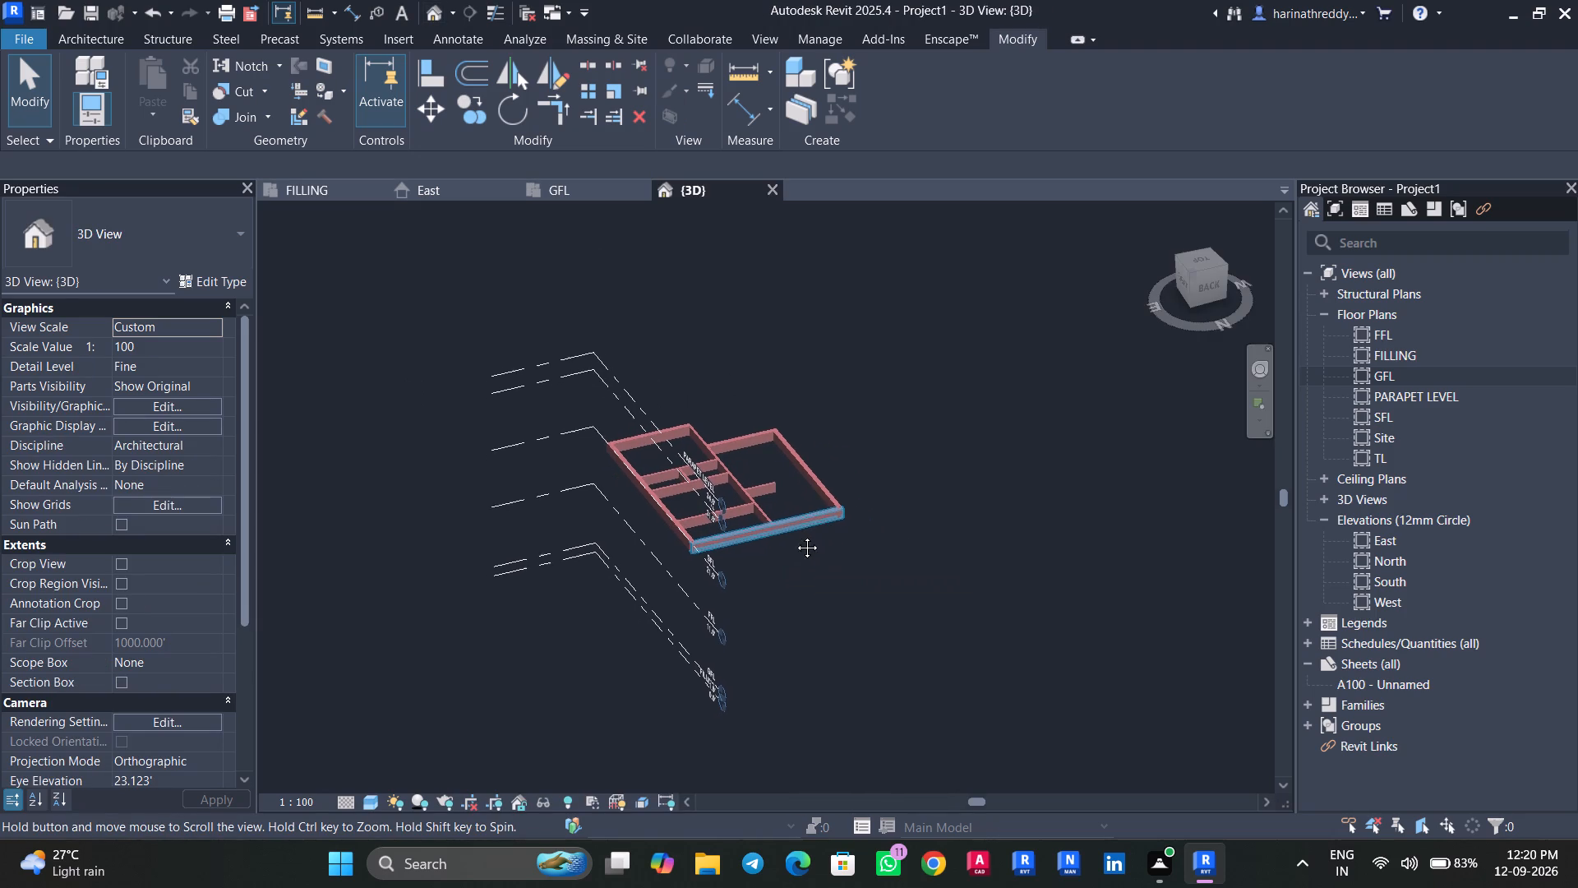
{"action": "middle_click_drag", "start_coordinate": [795, 535], "coordinate": [802, 528]}
{"action": "scroll", "coordinate": [750, 571], "scroll_direction": "up", "scroll_amount": 5}
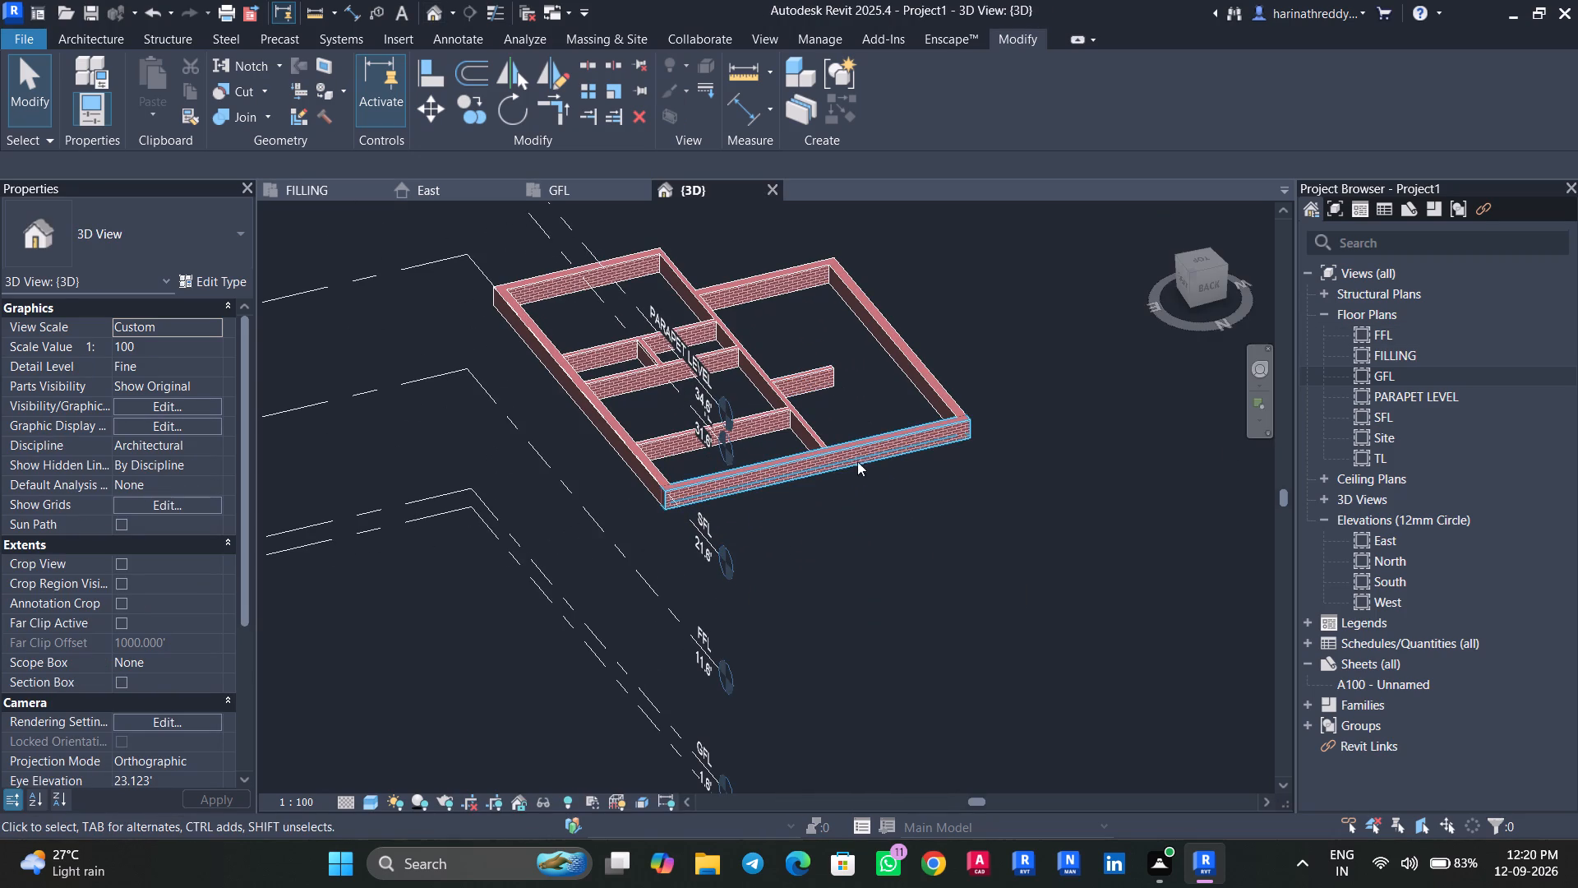
{"action": "scroll", "coordinate": [848, 470], "scroll_direction": "down", "scroll_amount": 3}
{"action": "middle_click_drag", "start_coordinate": [793, 599], "coordinate": [944, 549], "text": "shift"}
{"action": "scroll", "coordinate": [606, 531], "scroll_direction": "up", "scroll_amount": 1, "text": "shift"}
{"action": "middle_click_drag", "start_coordinate": [618, 553], "coordinate": [1062, 486], "text": "shift"}
{"action": "scroll", "coordinate": [801, 592], "scroll_direction": "up", "scroll_amount": 4}
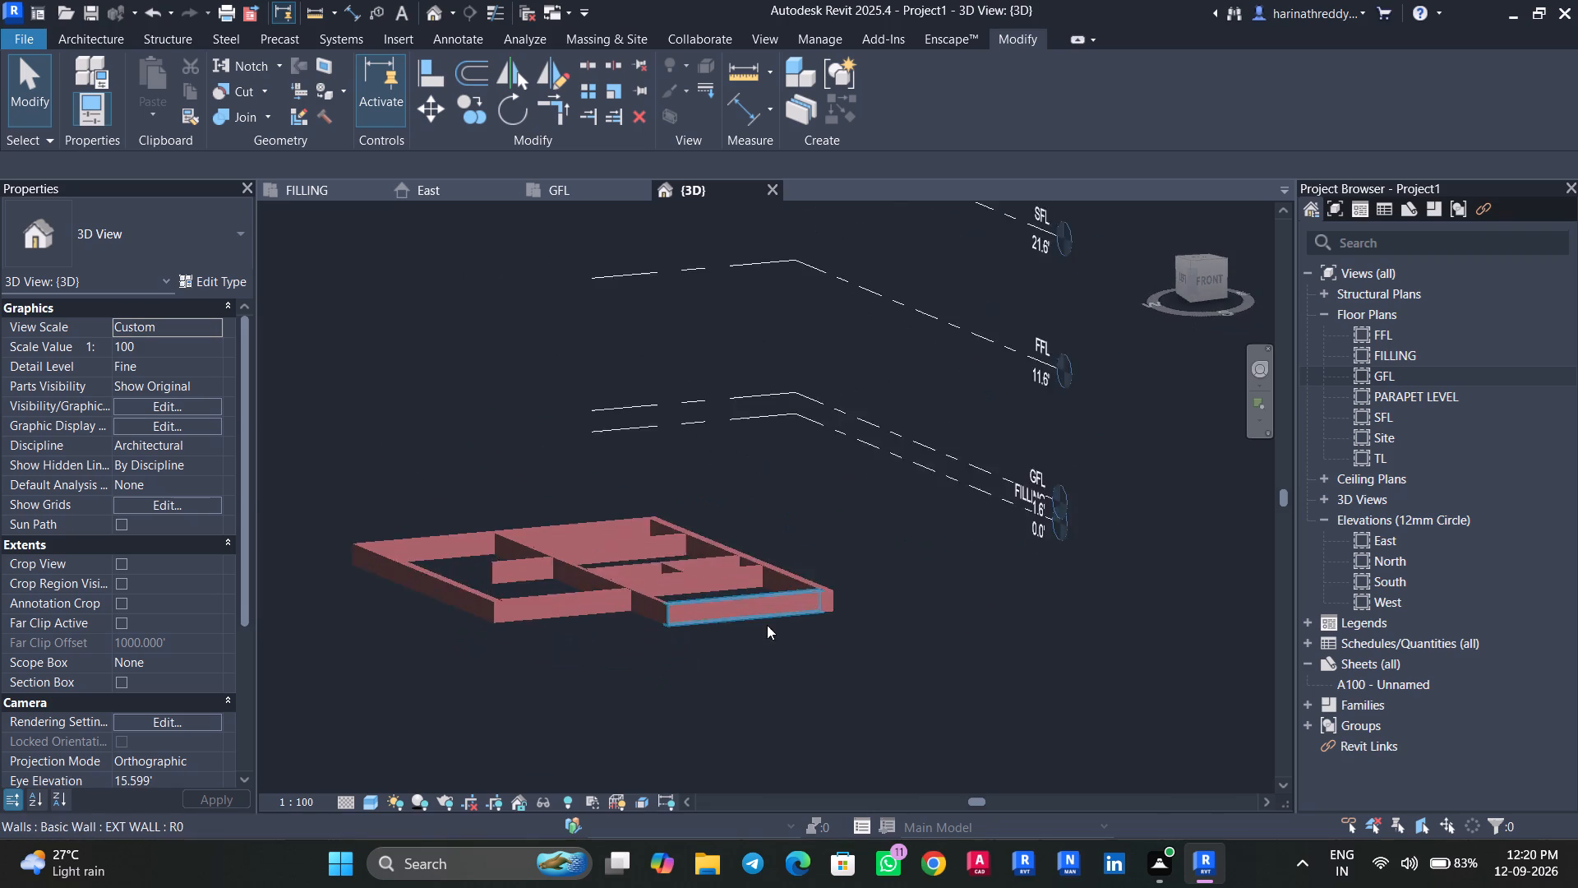
{"action": "scroll", "coordinate": [767, 625], "scroll_direction": "up", "scroll_amount": 3}
{"action": "left_click", "coordinate": [734, 594]}
{"action": "scroll", "coordinate": [734, 594], "scroll_direction": "up", "scroll_amount": 4}
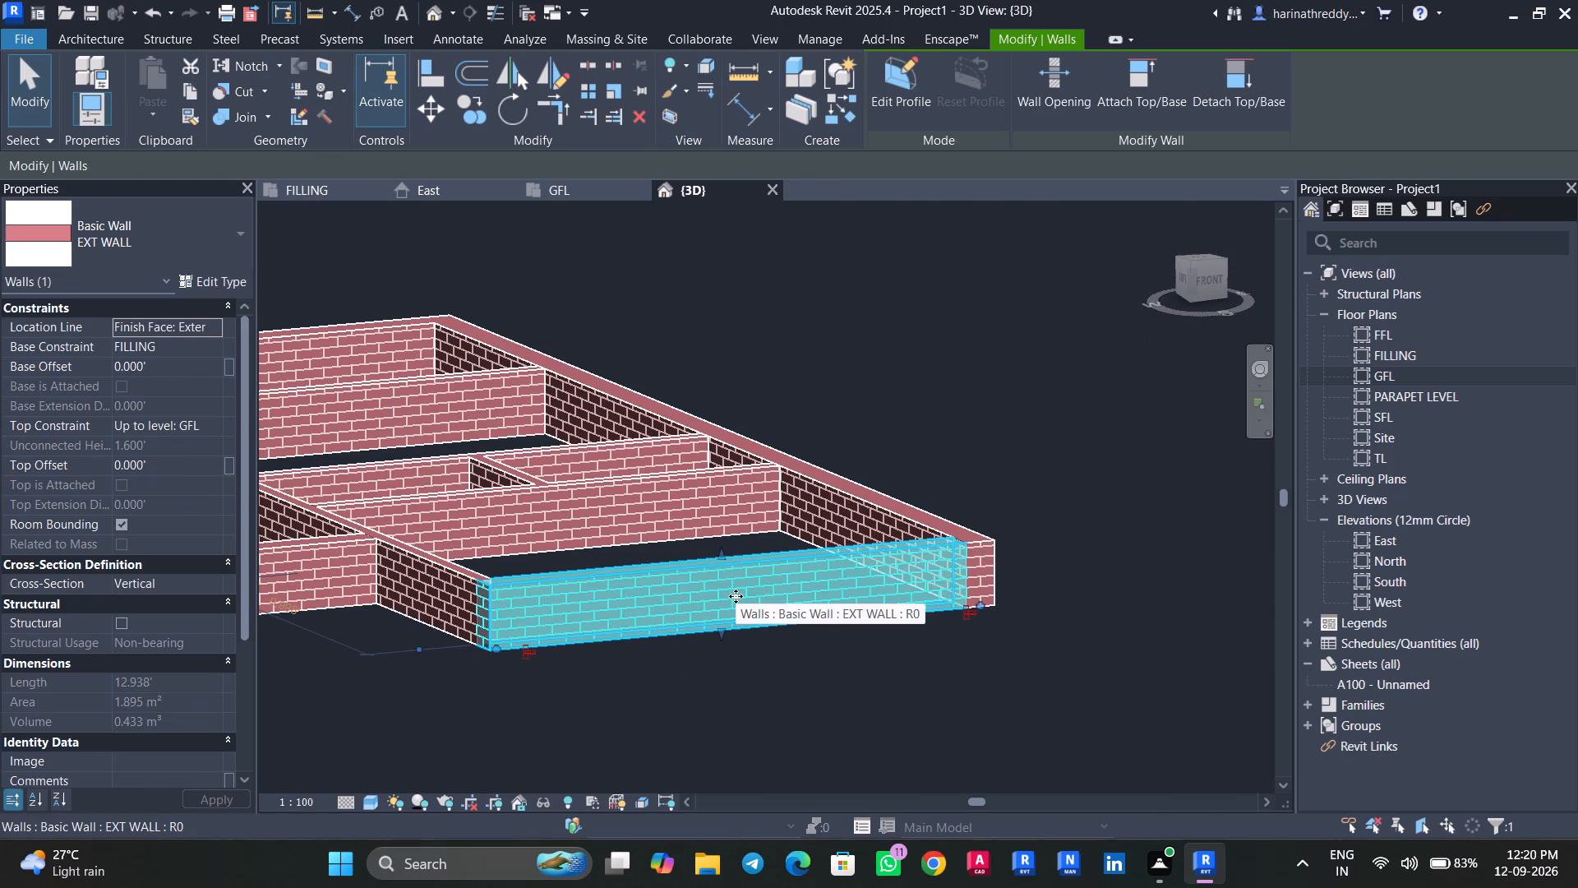
{"action": "key", "text": "Escape"}
{"action": "key", "text": "Escape"}
In the front-facing 3D view, stretch the GFL and FILLING level lines past the far end of the walls.
{"action": "left_click", "coordinate": [1211, 270]}
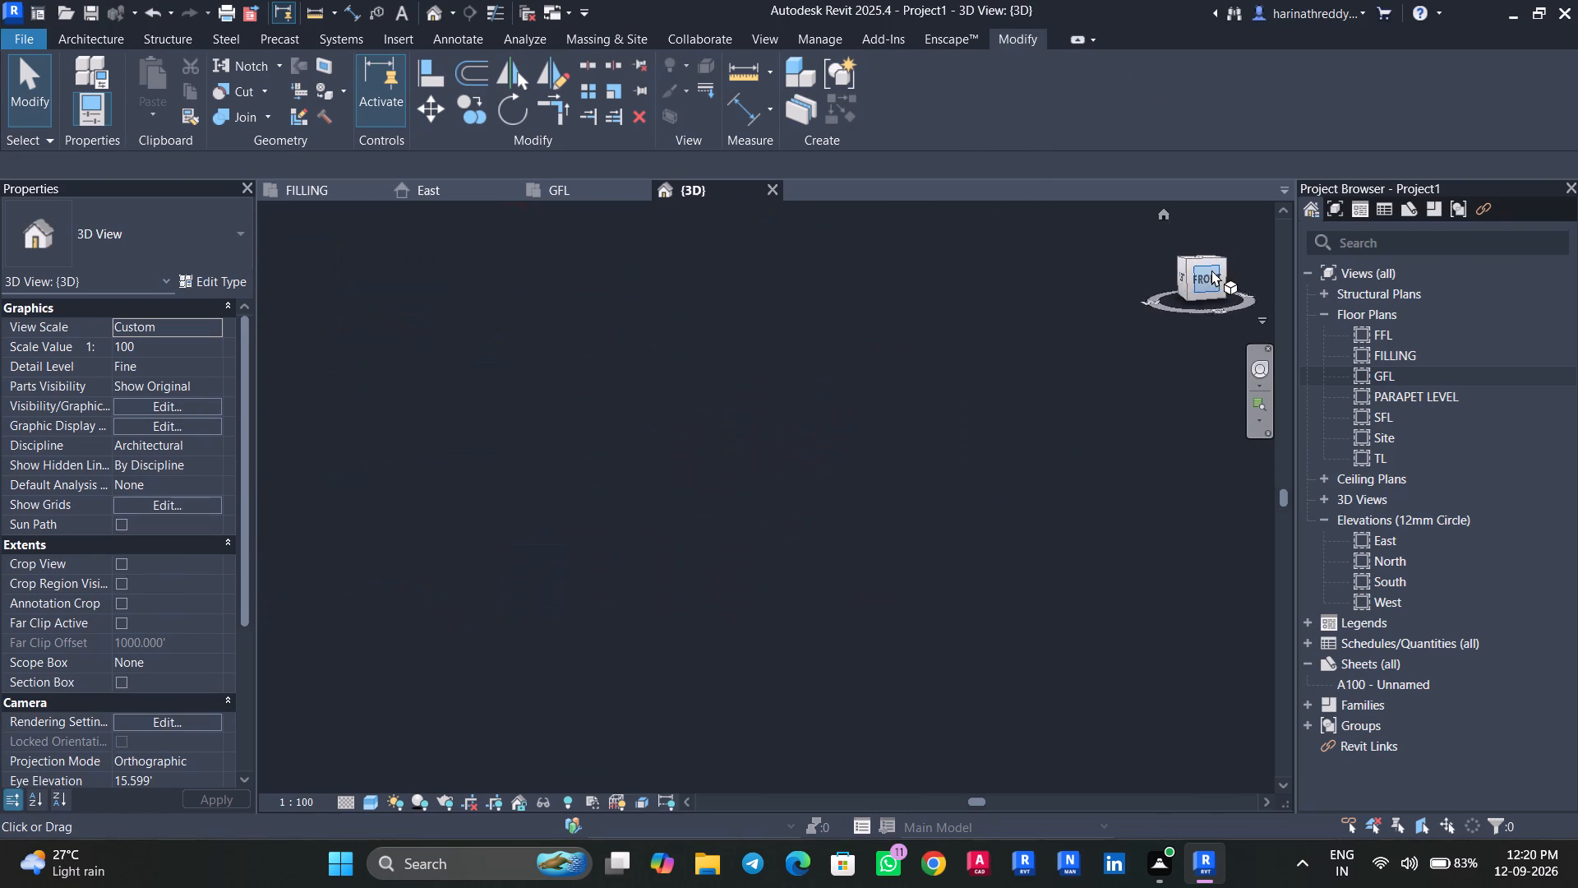
{"action": "scroll", "coordinate": [750, 596], "scroll_direction": "up", "scroll_amount": 6}
{"action": "key", "text": "Escape"}
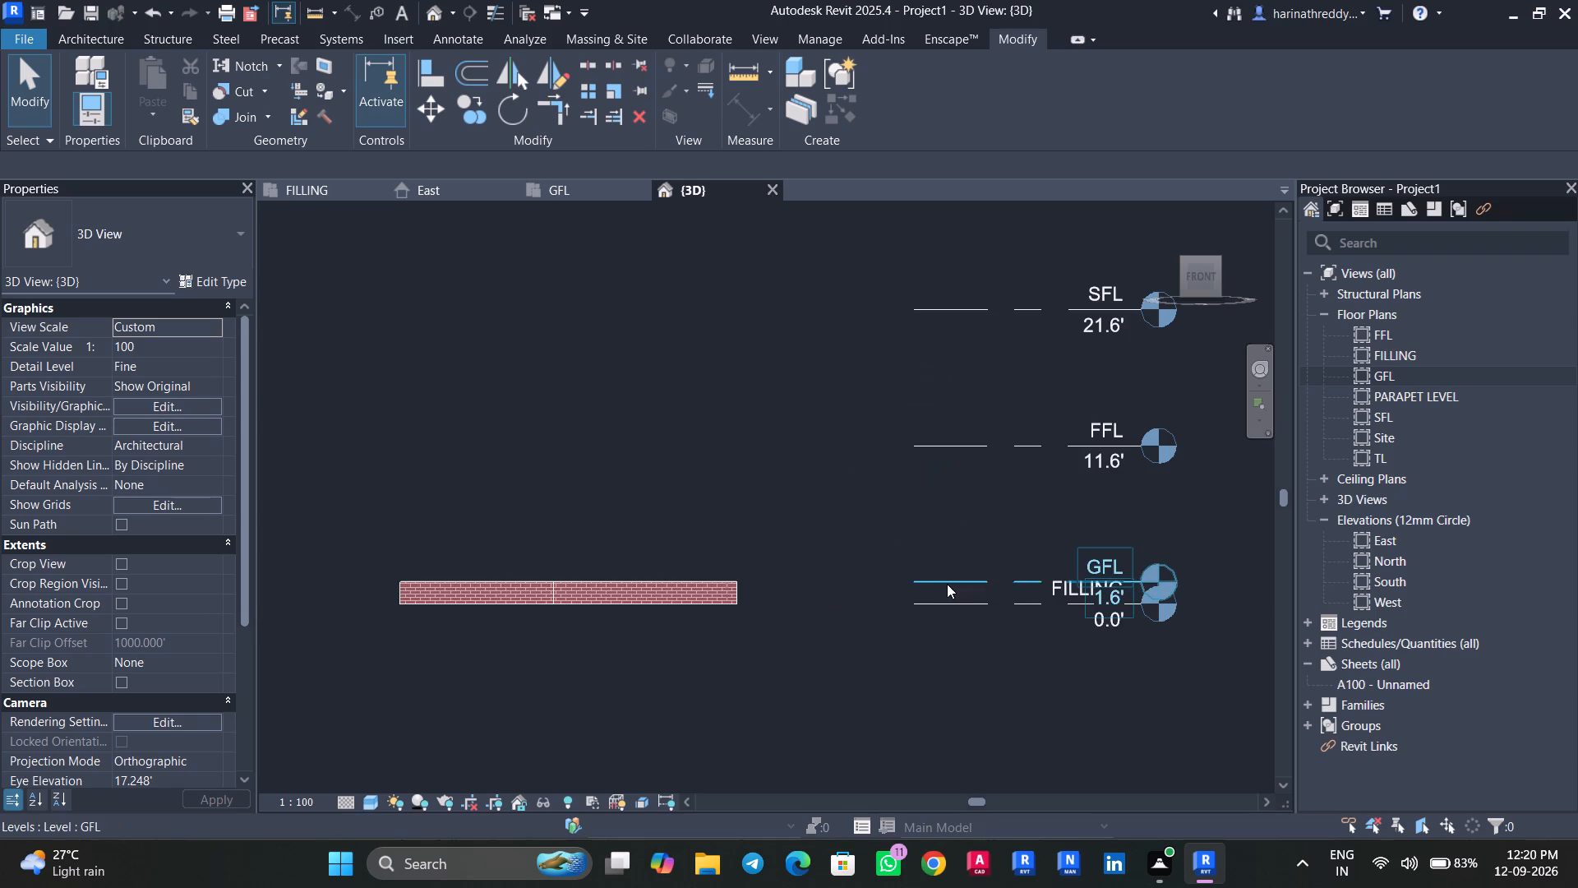
{"action": "left_click", "coordinate": [948, 583]}
{"action": "scroll", "coordinate": [948, 583], "scroll_direction": "down", "scroll_amount": 1}
{"action": "scroll", "coordinate": [948, 583], "scroll_direction": "up", "scroll_amount": 1}
{"action": "scroll", "coordinate": [921, 583], "scroll_direction": "down", "scroll_amount": 4}
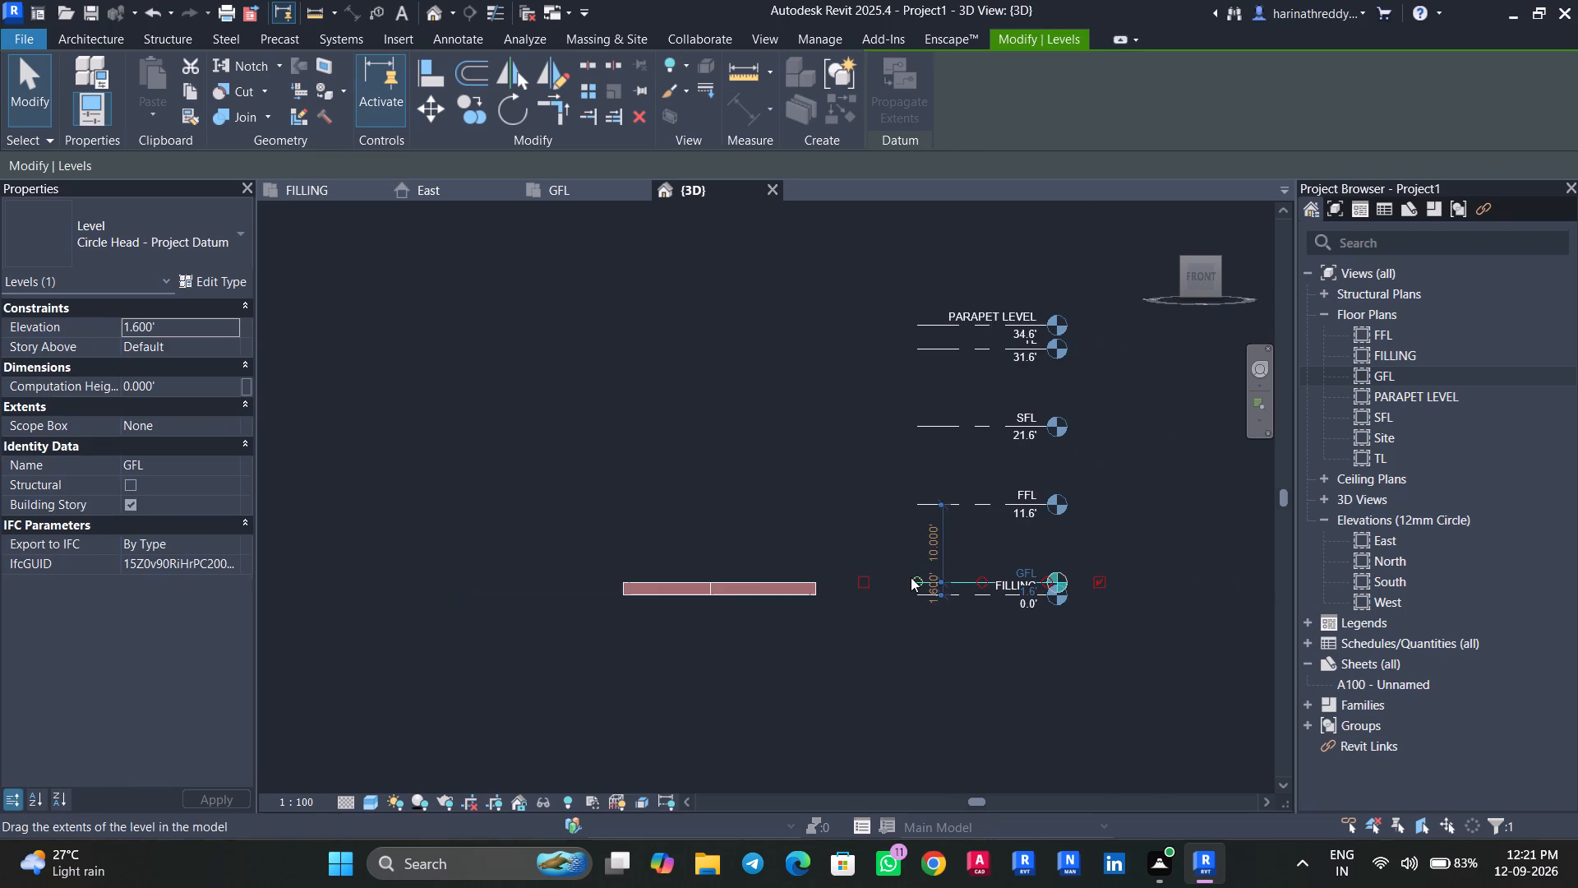
{"action": "left_click_drag", "start_coordinate": [911, 577], "coordinate": [561, 576]}
{"action": "key", "text": "Escape"}
{"action": "left_click", "coordinate": [927, 601]}
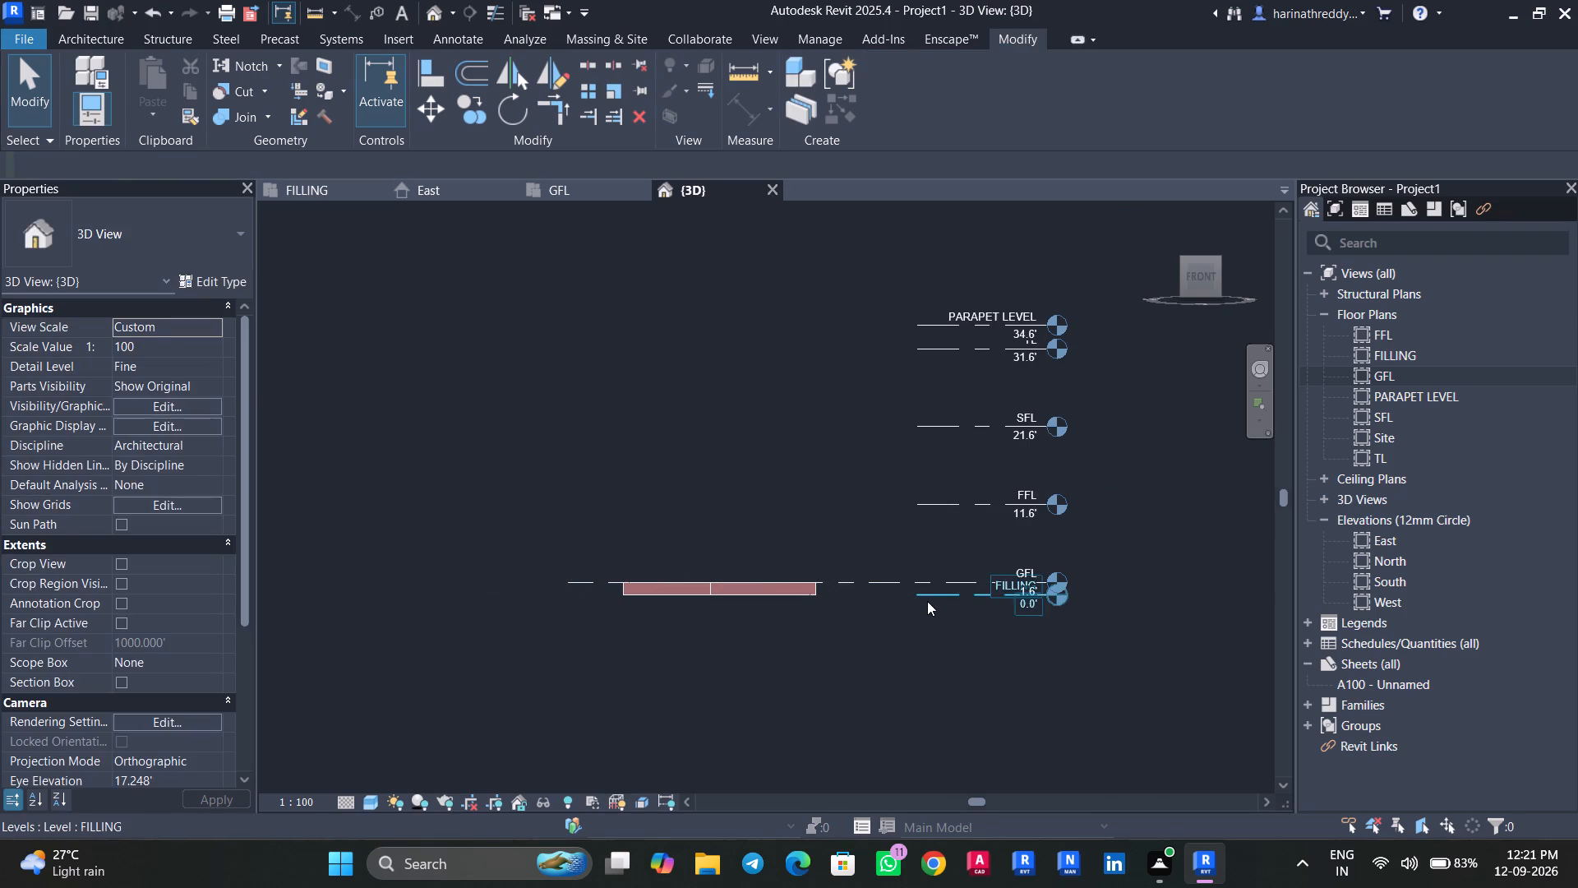
{"action": "left_click_drag", "start_coordinate": [915, 594], "coordinate": [558, 597]}
{"action": "key", "text": "Escape"}
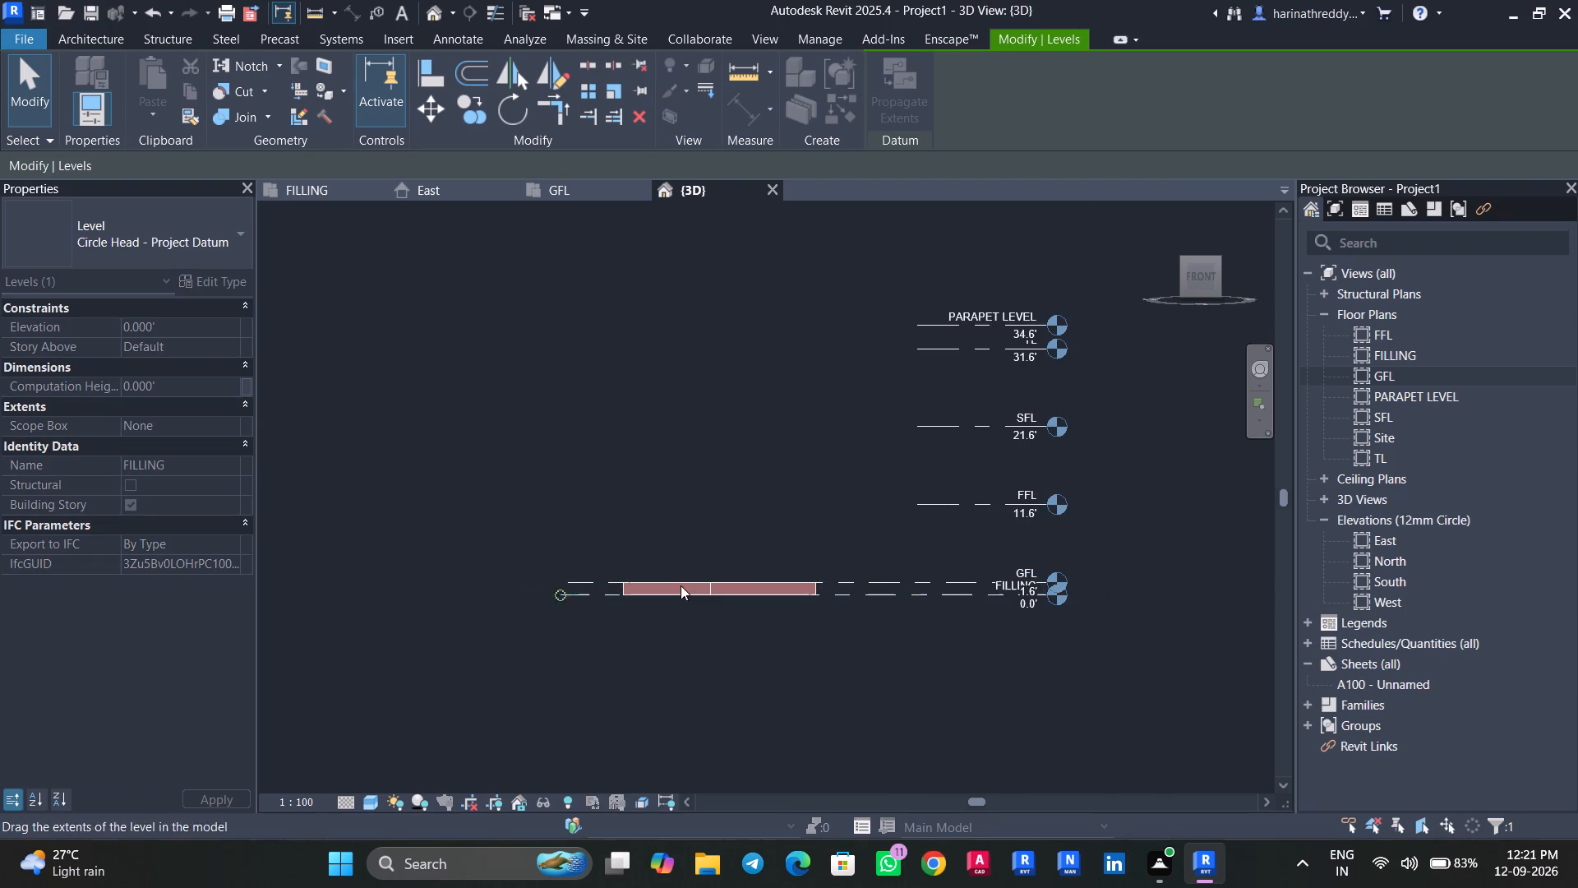
Stretch the FFL level line across the house so it spans above the walls.
{"action": "left_click", "coordinate": [930, 505]}
{"action": "left_click_drag", "start_coordinate": [916, 501], "coordinate": [601, 498]}
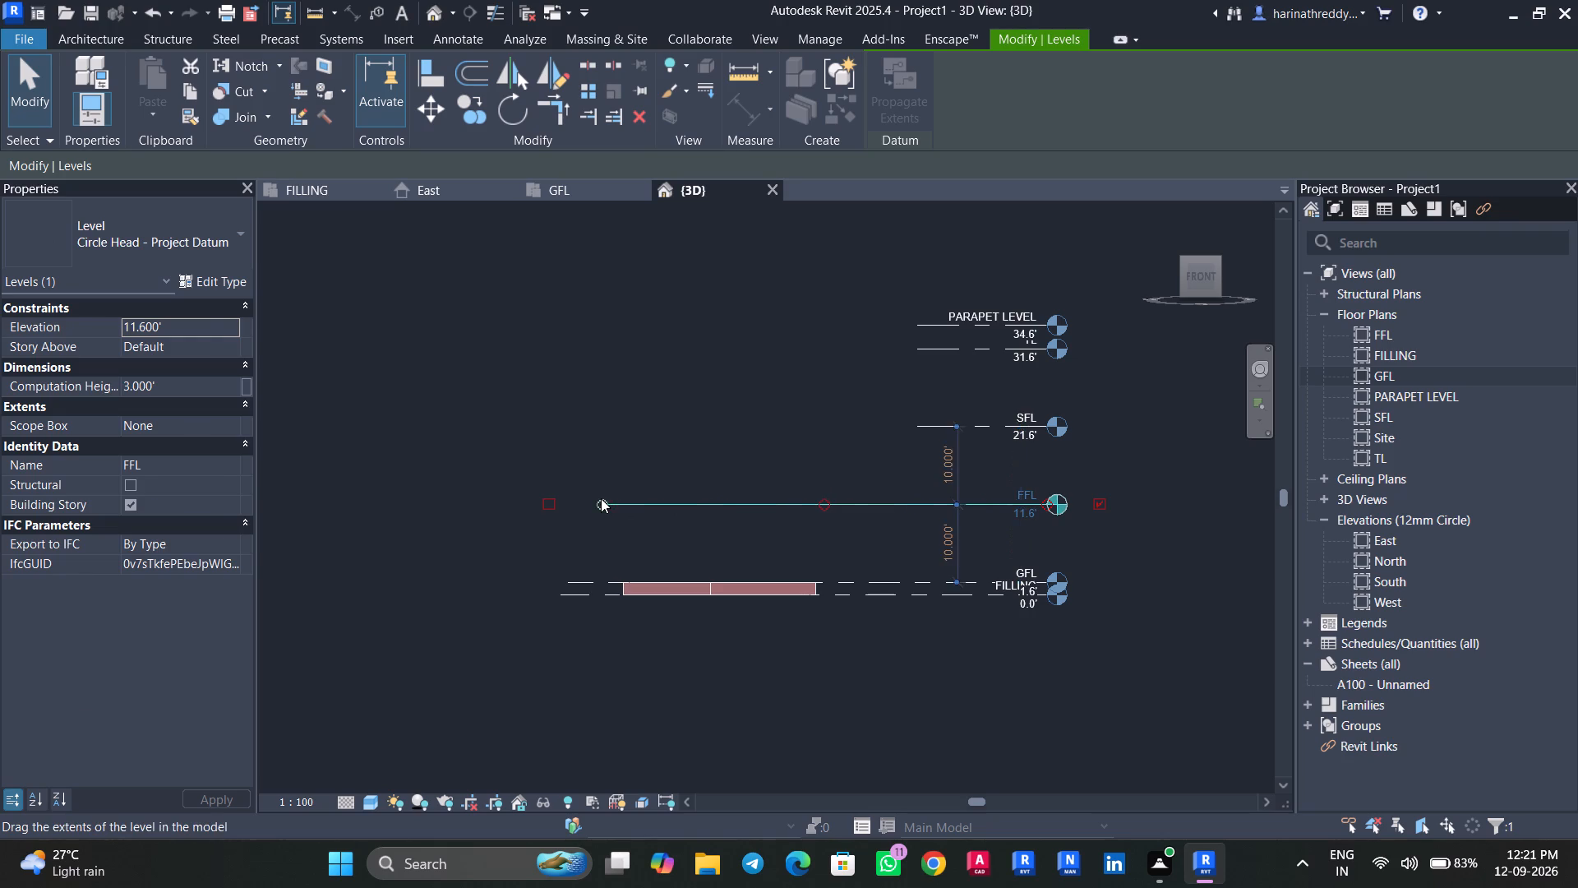
{"action": "key", "text": "Escape"}
{"action": "key", "text": "Escape"}
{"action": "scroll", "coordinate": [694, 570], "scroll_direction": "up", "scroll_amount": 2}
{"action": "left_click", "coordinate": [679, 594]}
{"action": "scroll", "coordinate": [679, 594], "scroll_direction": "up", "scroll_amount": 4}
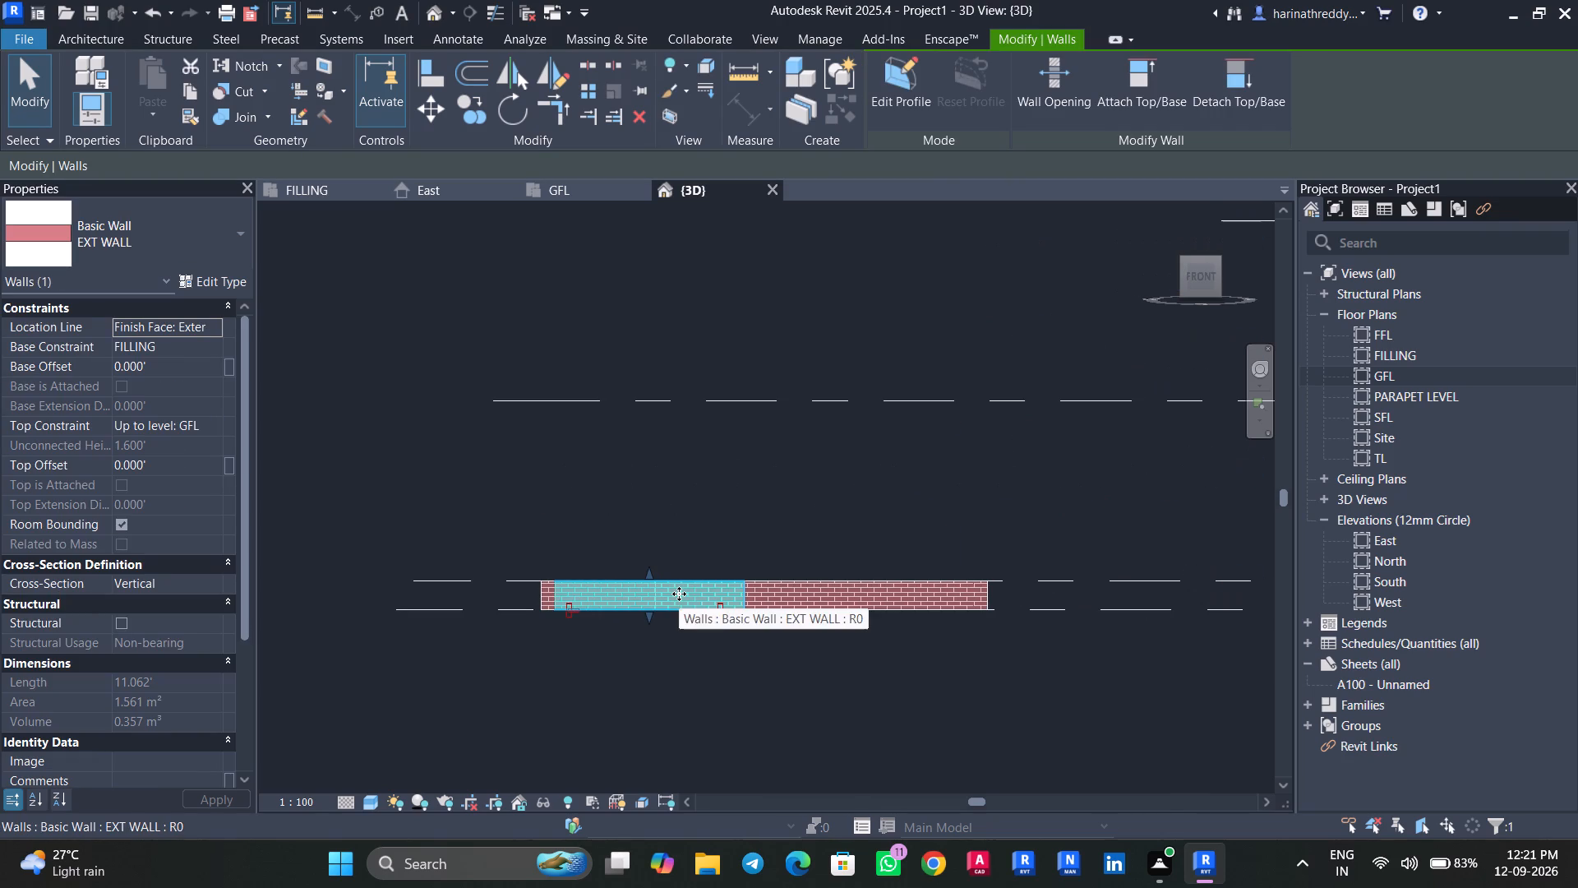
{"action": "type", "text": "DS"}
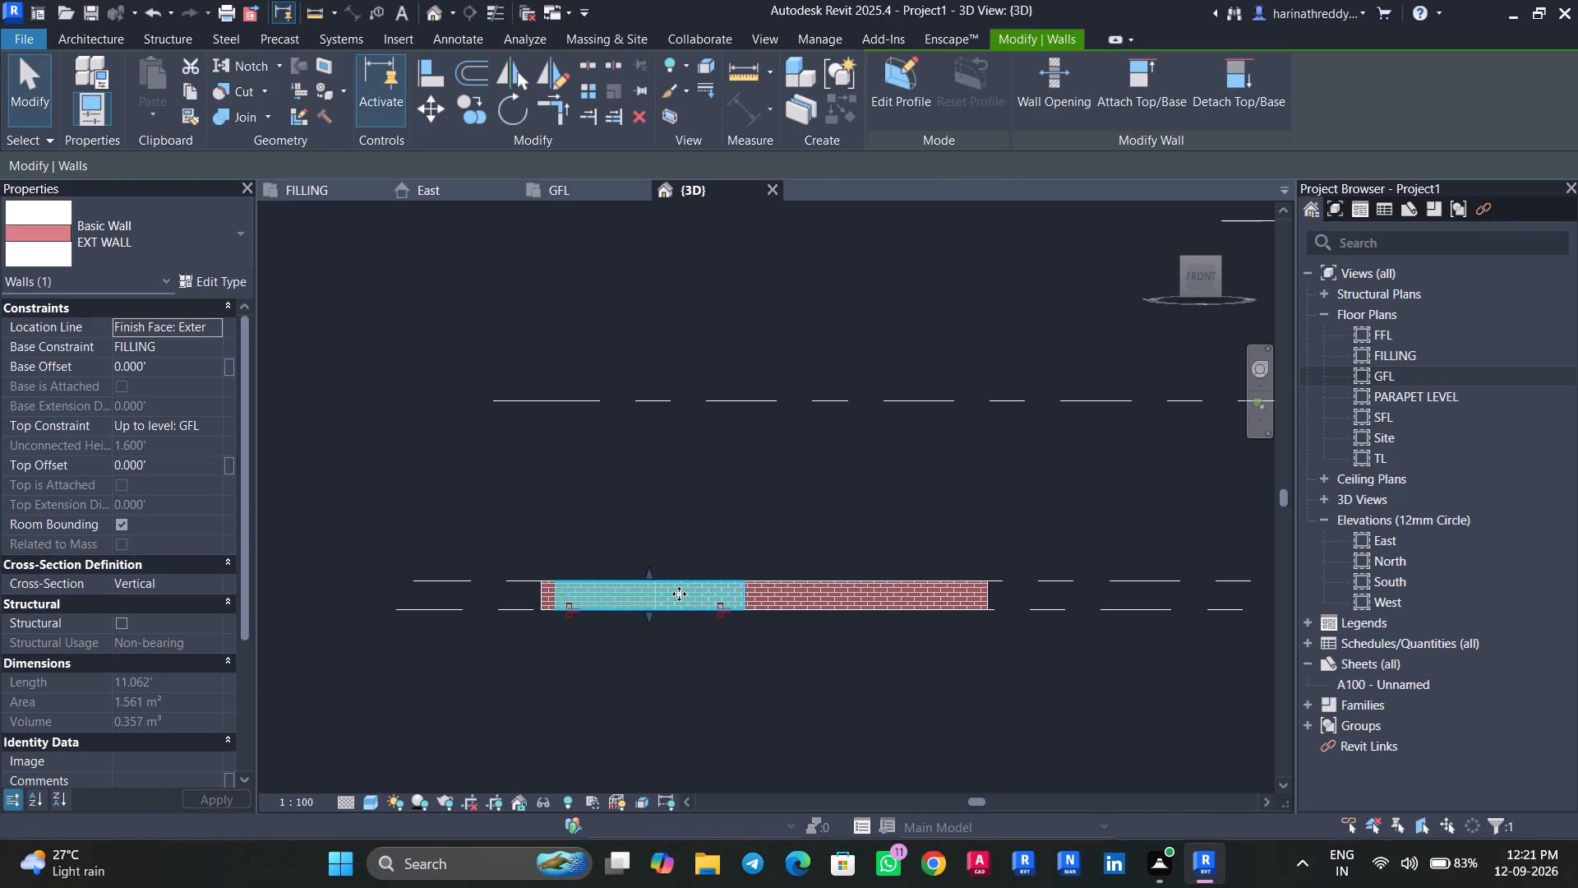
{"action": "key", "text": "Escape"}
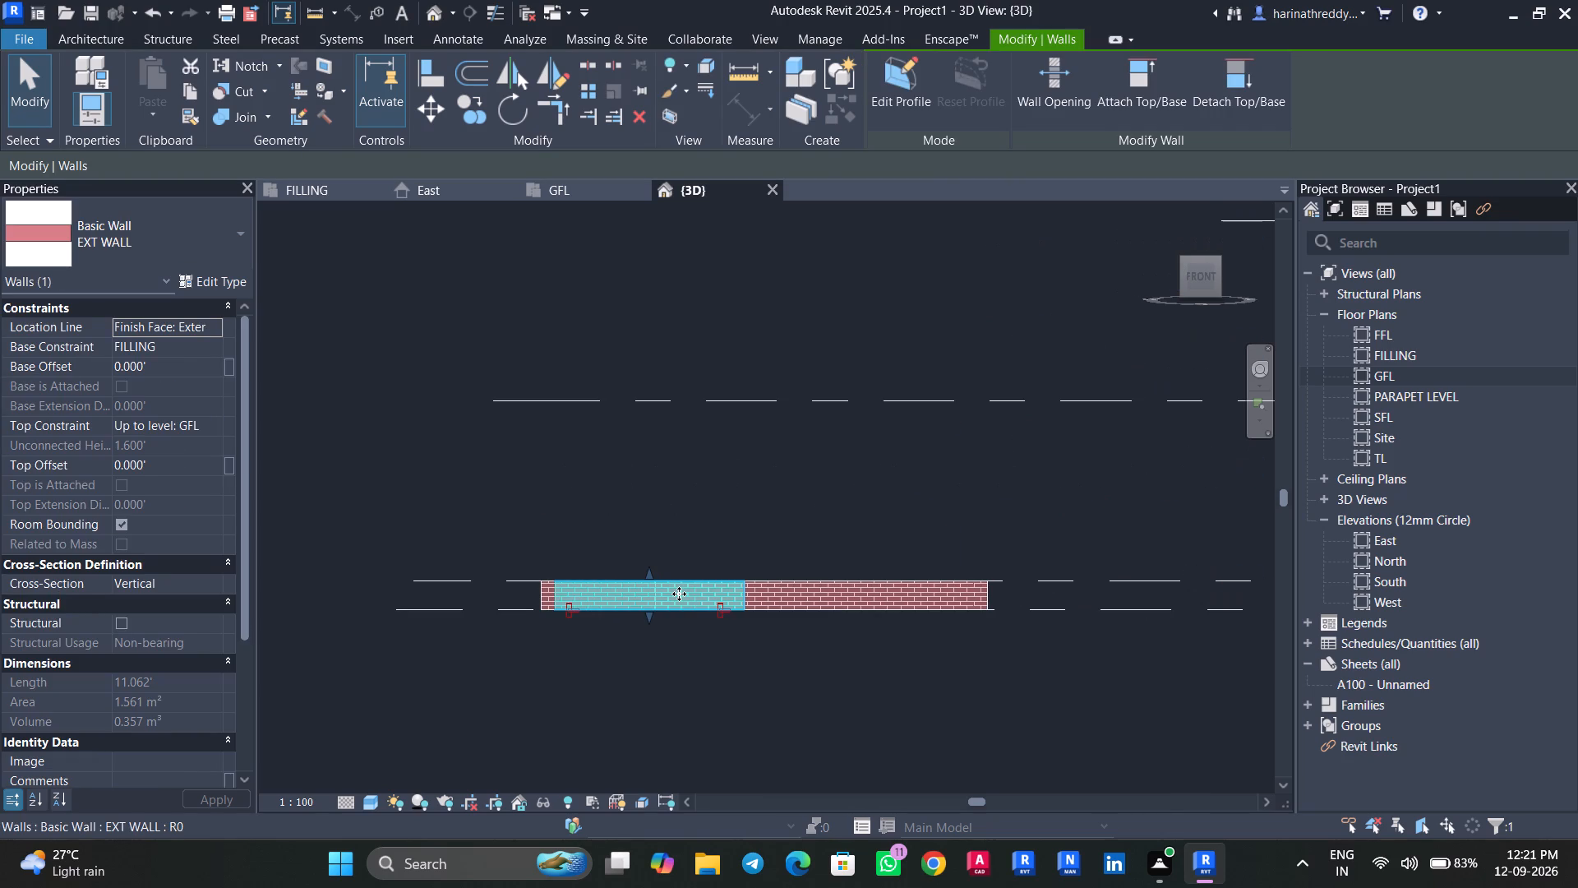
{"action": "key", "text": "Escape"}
Select all EXT WALL instances and set their base constraint to GFL and top constraint to Up to level: FFL.
{"action": "left_click", "coordinate": [710, 599]}
{"action": "type", "text": "SA"}
{"action": "left_click", "coordinate": [210, 348]}
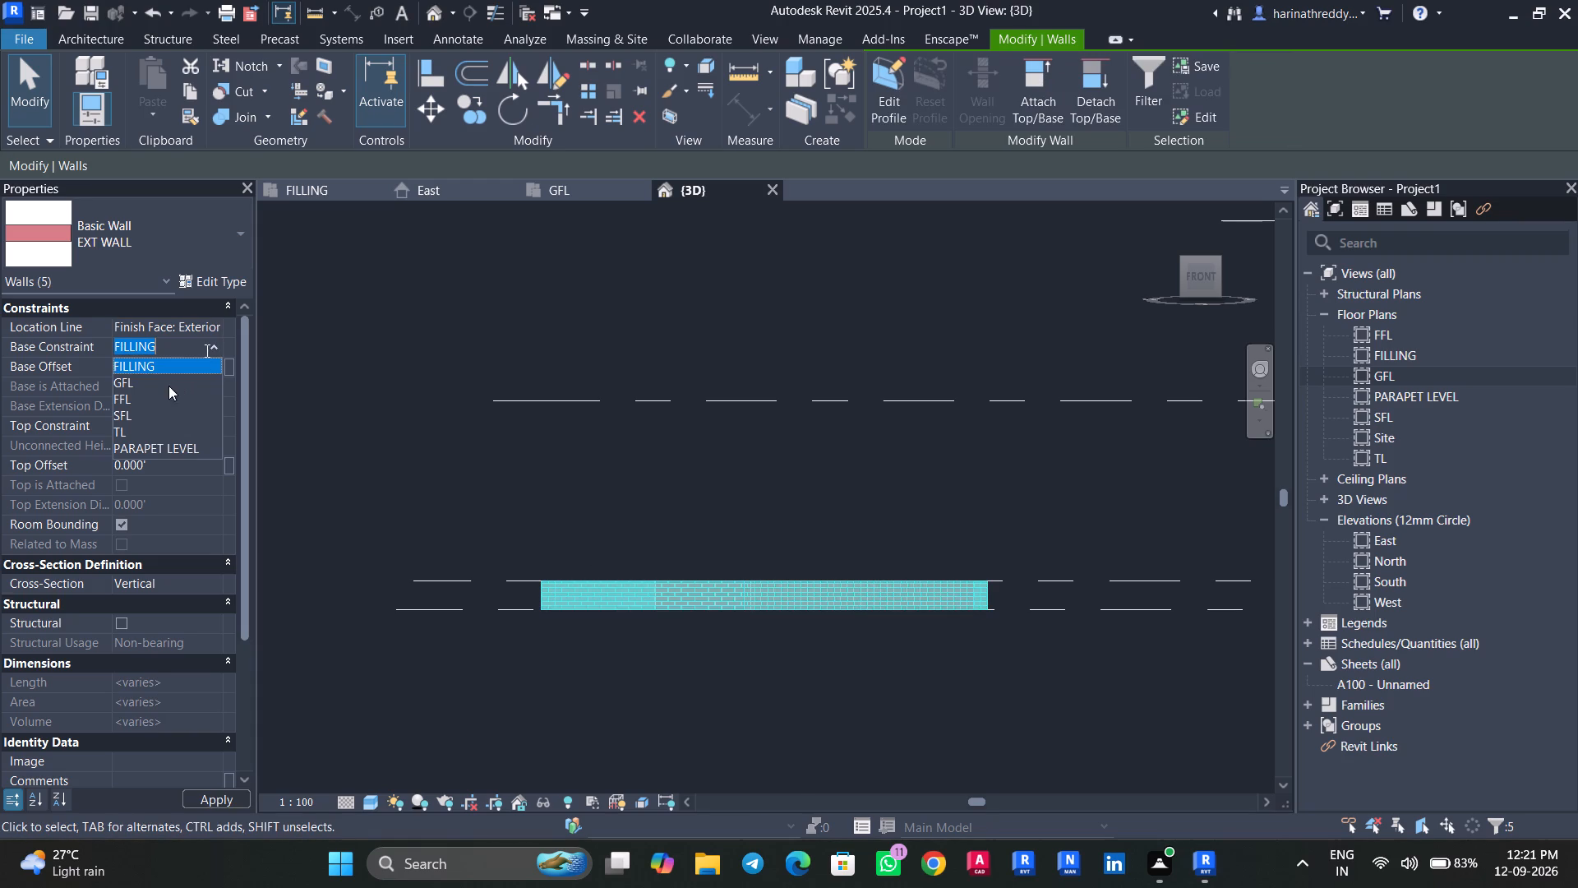
{"action": "left_click", "coordinate": [162, 386]}
{"action": "left_click", "coordinate": [219, 421]}
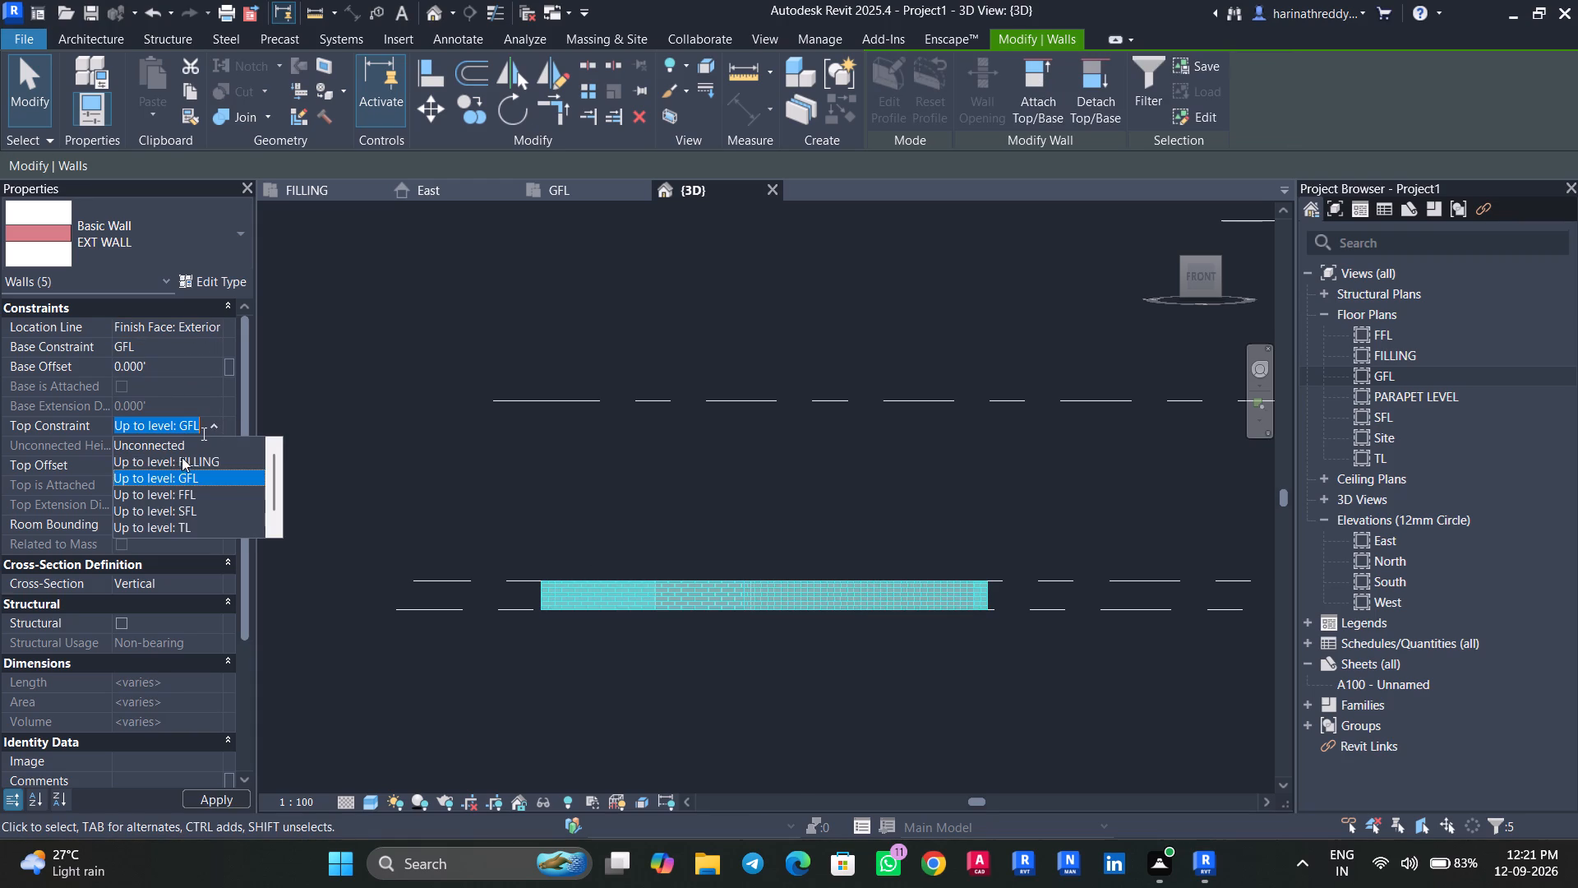
{"action": "left_click", "coordinate": [194, 489]}
{"action": "key", "text": "Escape"}
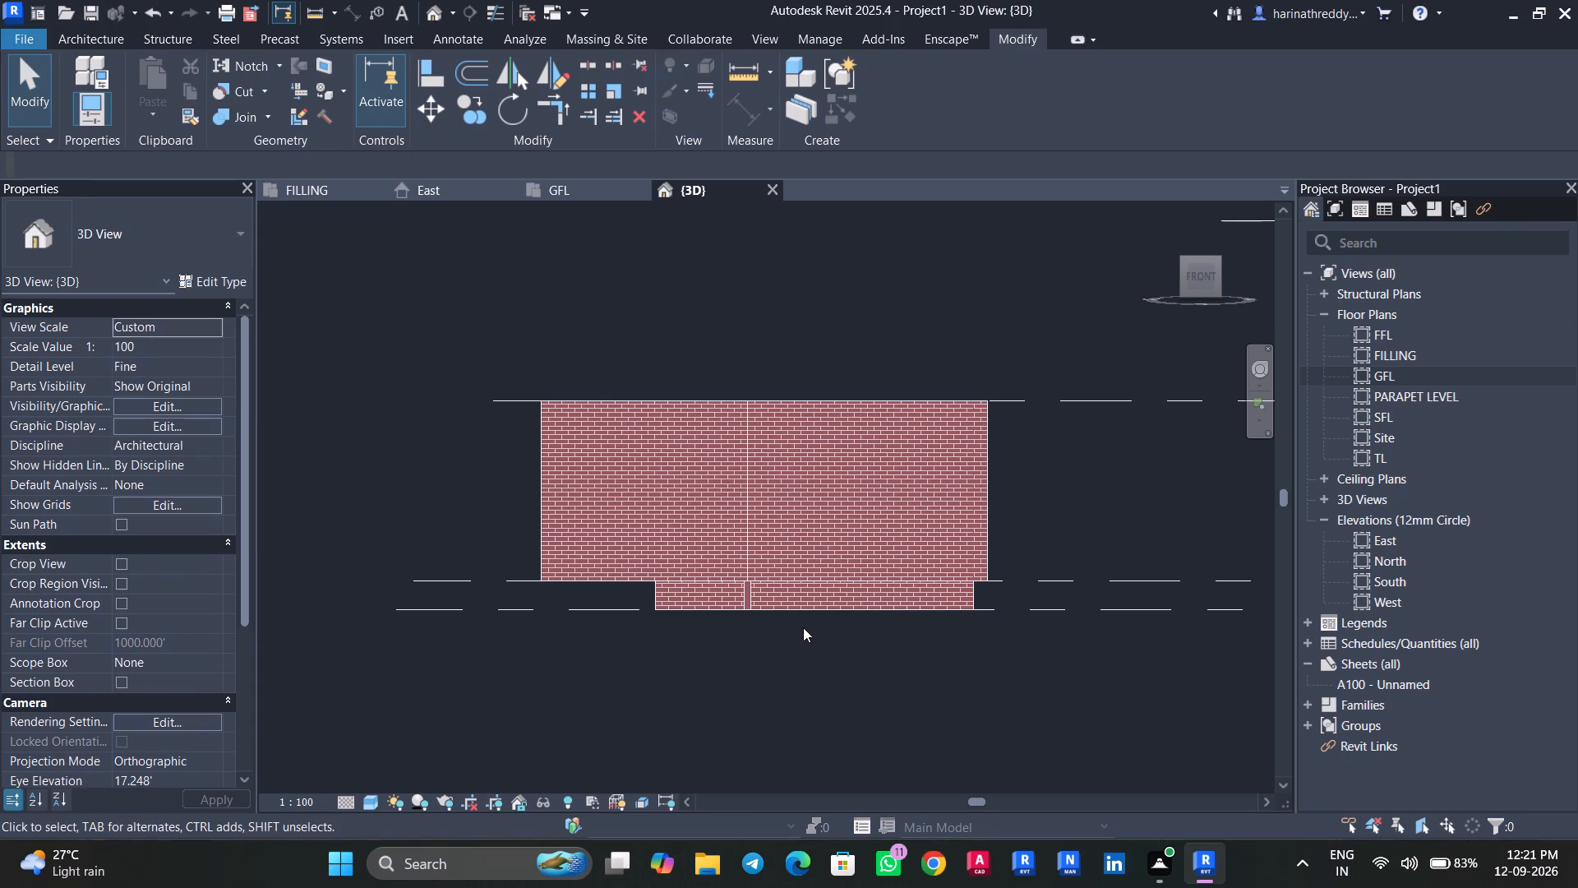
{"action": "key", "text": "Escape"}
Select all INT WALL instances and set their base constraint to GFL and top constraint to Up to level: FFL.
{"action": "left_click", "coordinate": [788, 607]}
{"action": "type", "text": "SA"}
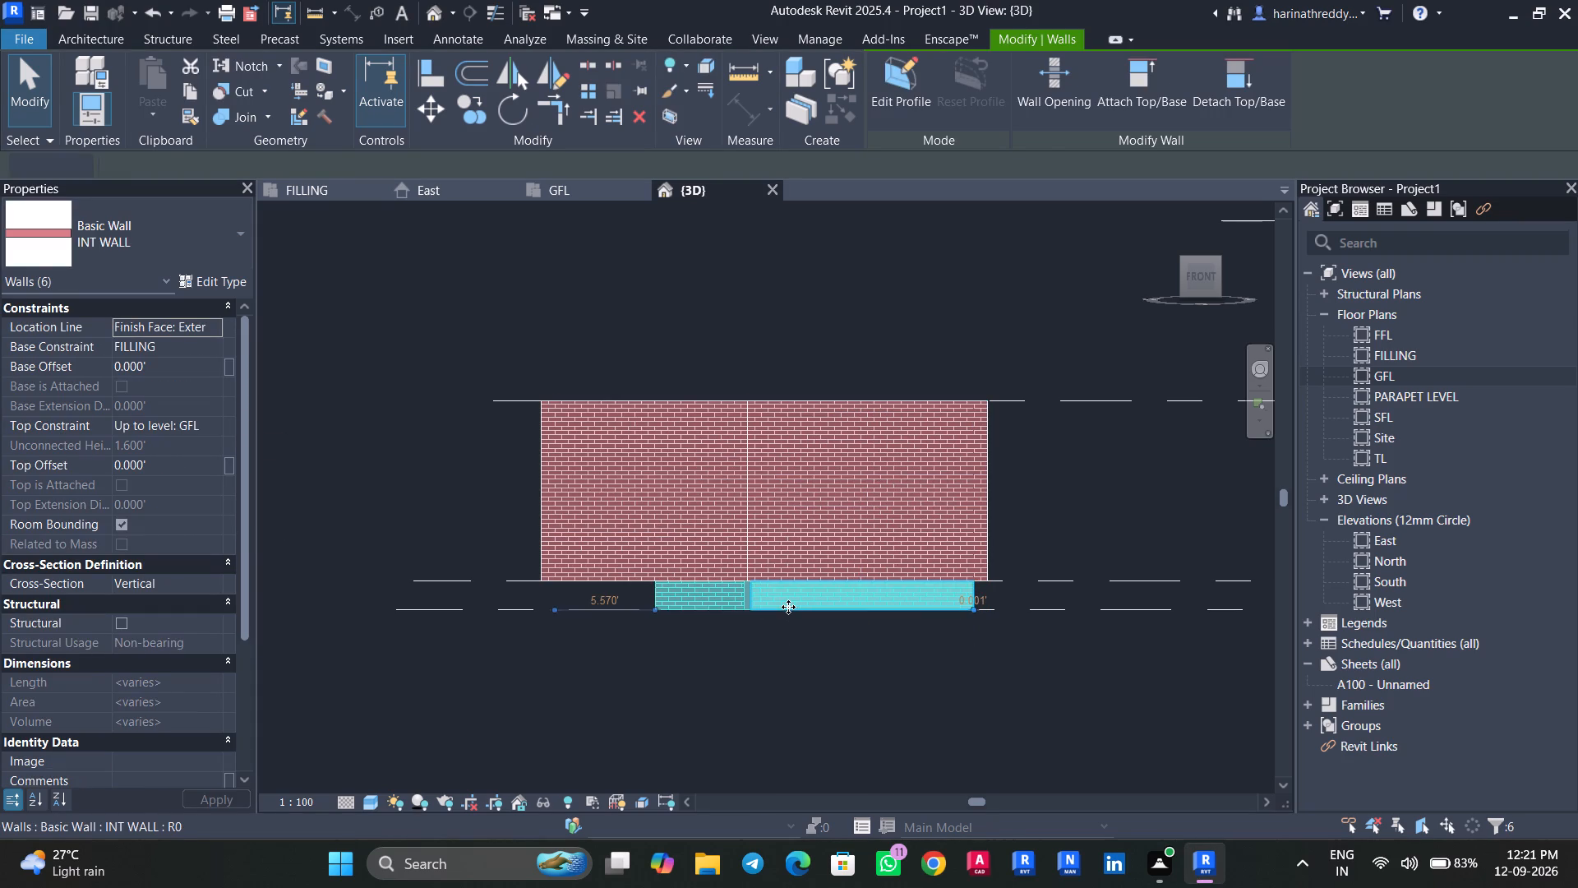
{"action": "left_click", "coordinate": [215, 346]}
{"action": "left_click", "coordinate": [161, 381]}
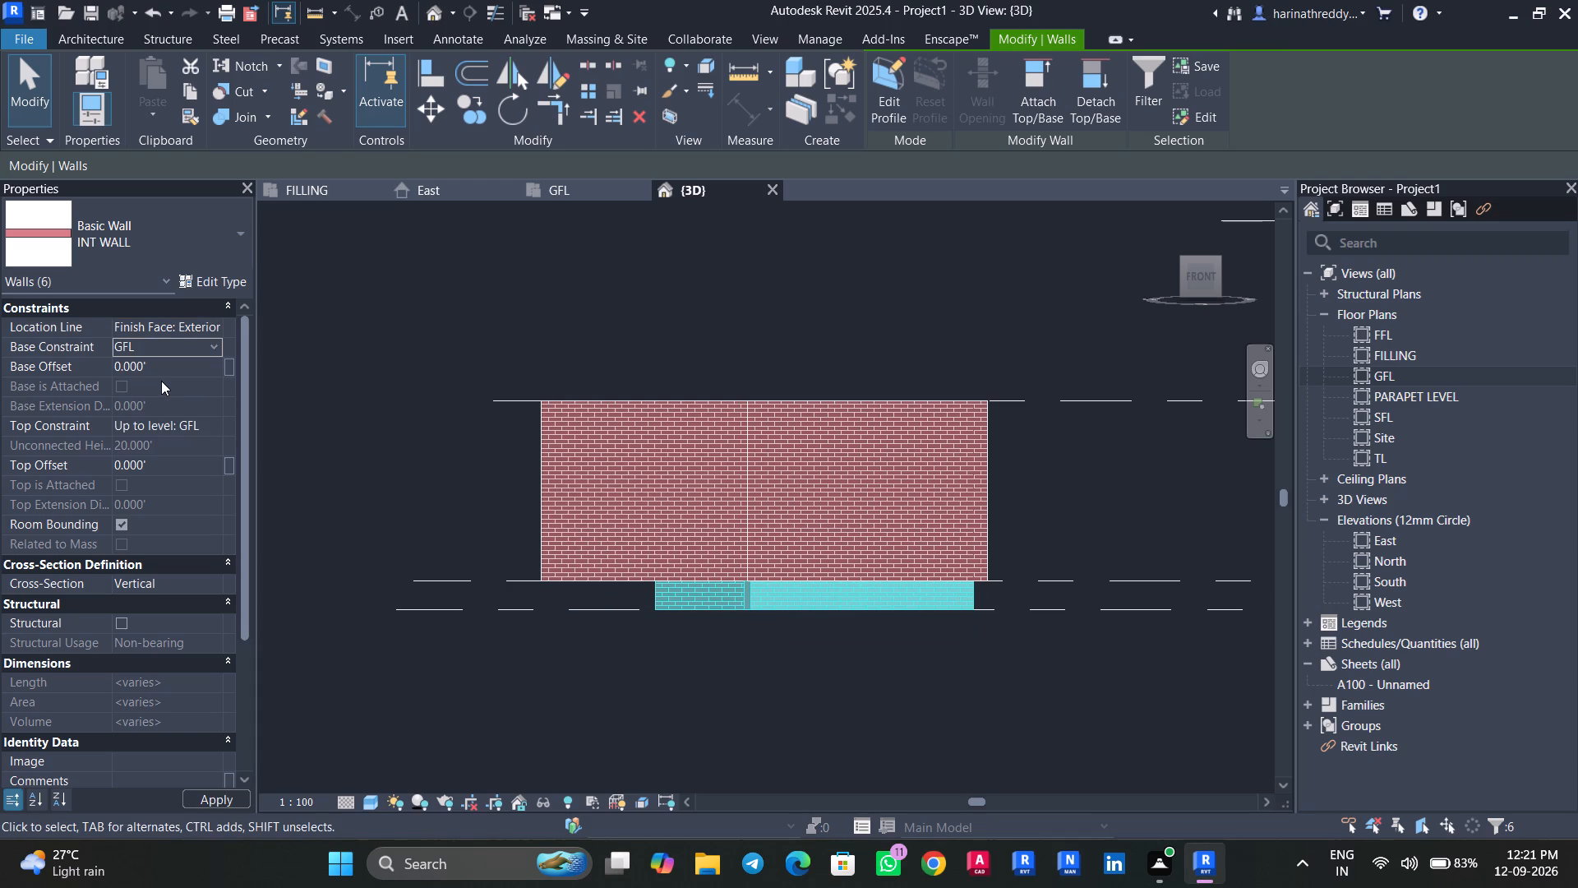
{"action": "left_click", "coordinate": [211, 419]}
{"action": "left_click", "coordinate": [187, 494]}
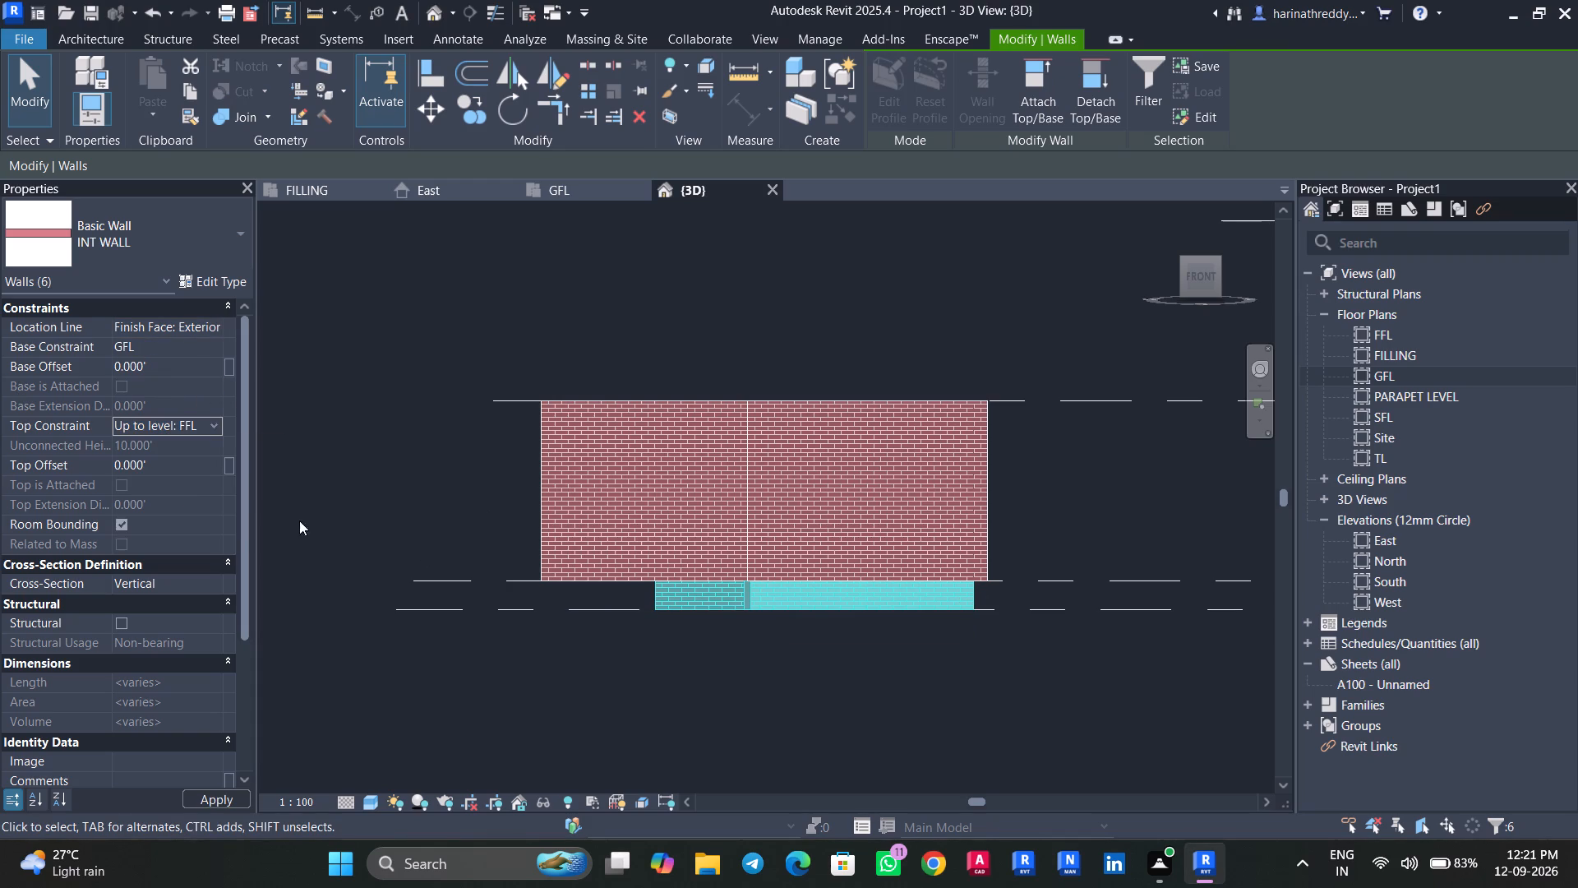
{"action": "key", "text": "Escape"}
Inspect the full-height walls in 3D and check how they appear in the GFL floor plan.
{"action": "scroll", "coordinate": [685, 728], "scroll_direction": "down", "scroll_amount": 3}
{"action": "middle_click_drag", "start_coordinate": [675, 724], "coordinate": [826, 887], "text": "shift"}
{"action": "scroll", "coordinate": [826, 887], "scroll_direction": "up", "scroll_amount": 1, "text": "shift"}
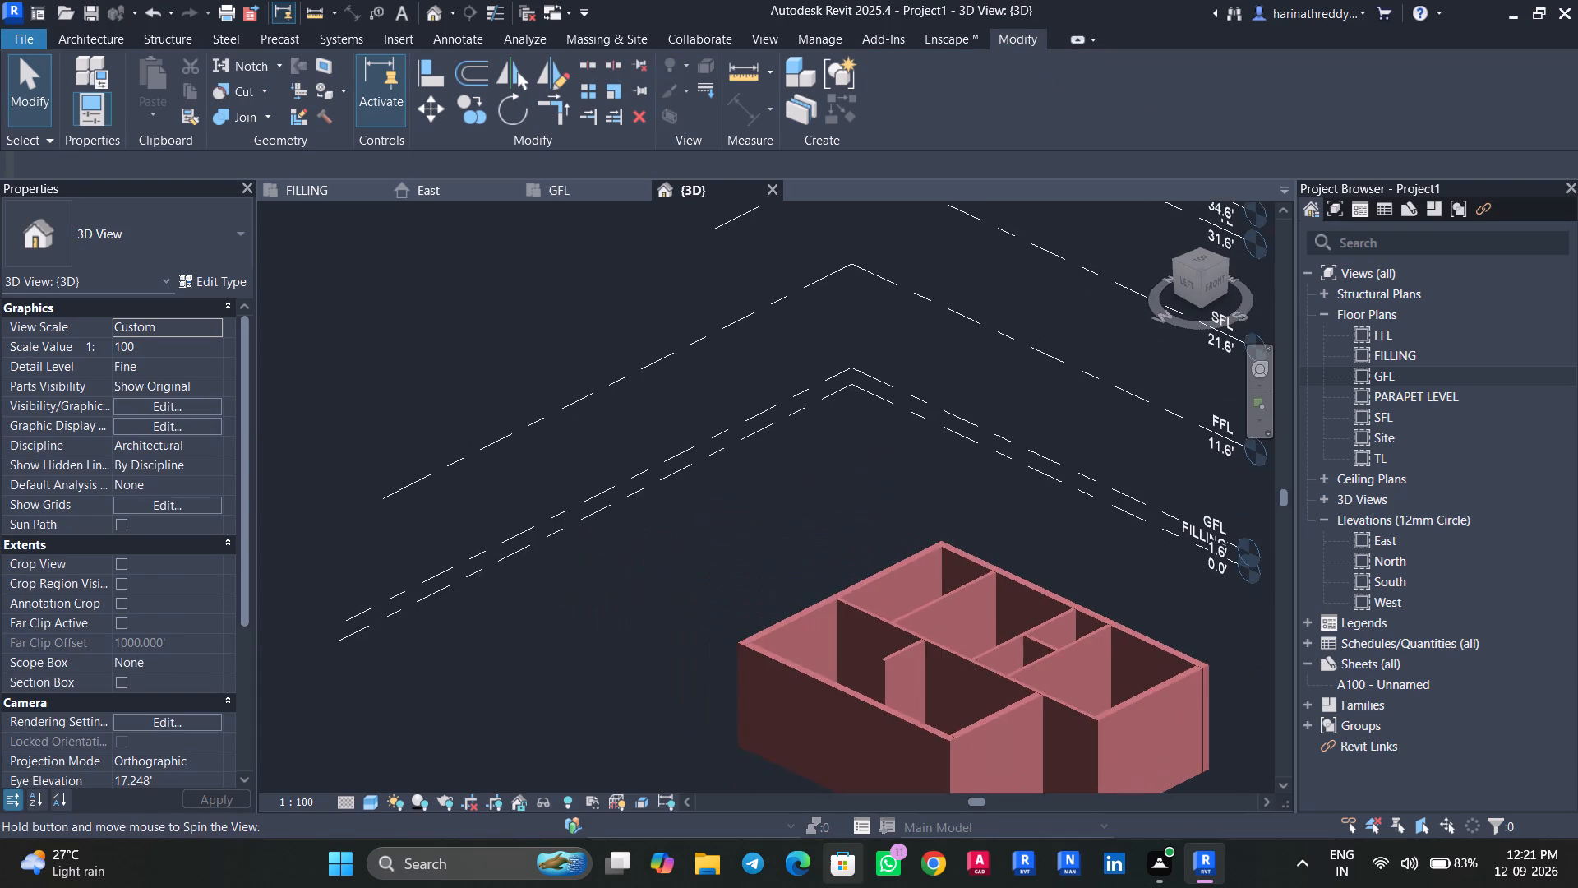
{"action": "middle_click_drag", "start_coordinate": [673, 678], "coordinate": [591, 584]}
{"action": "scroll", "coordinate": [872, 699], "scroll_direction": "up", "scroll_amount": 5}
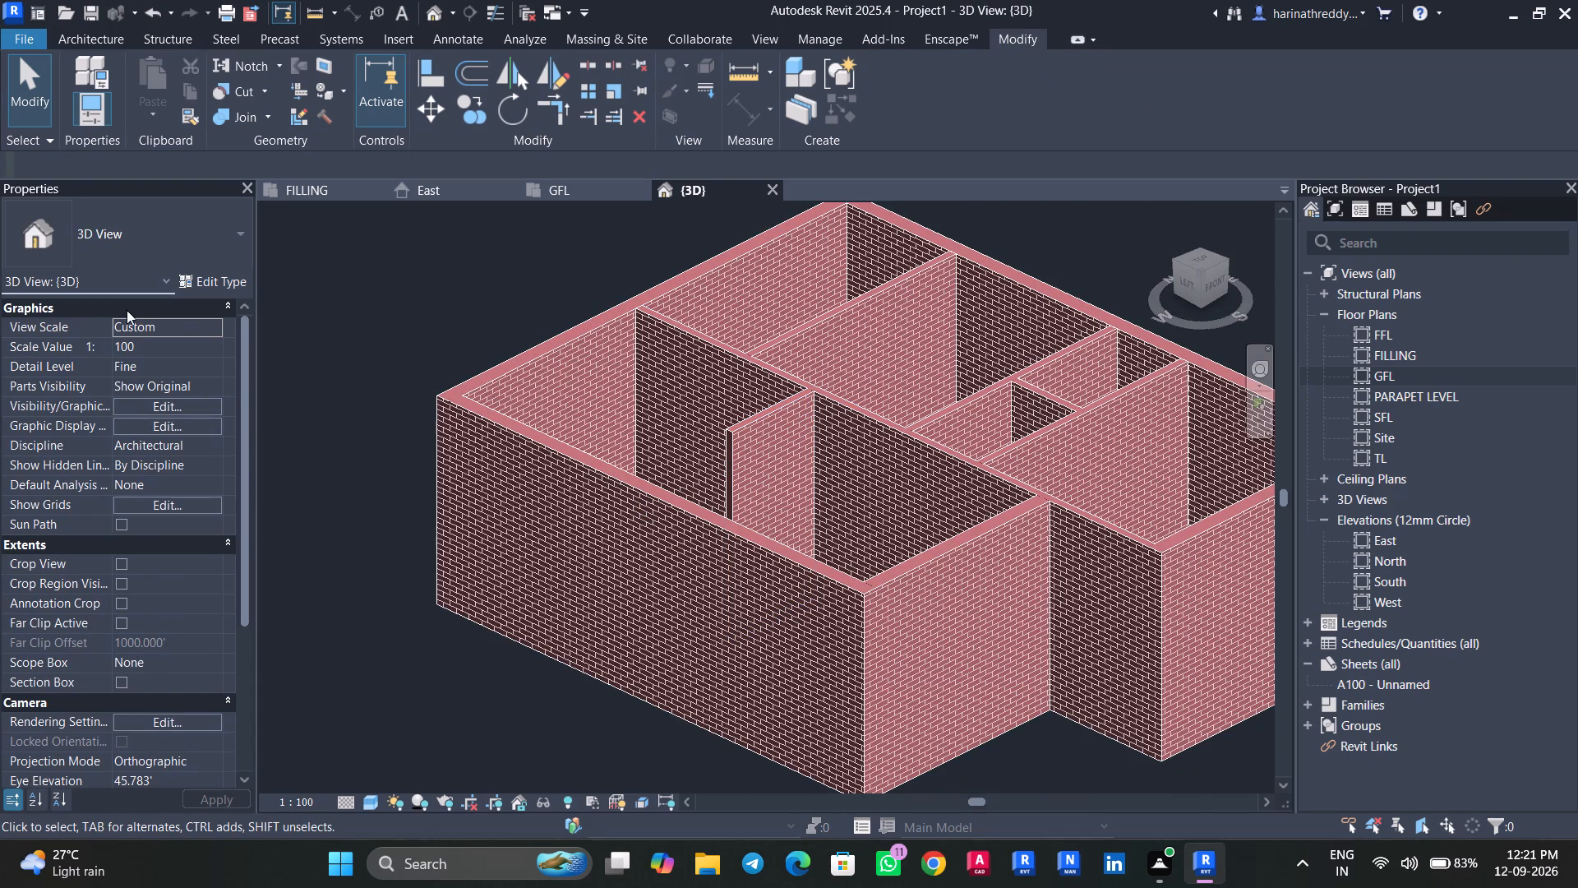
{"action": "left_click", "coordinate": [569, 198]}
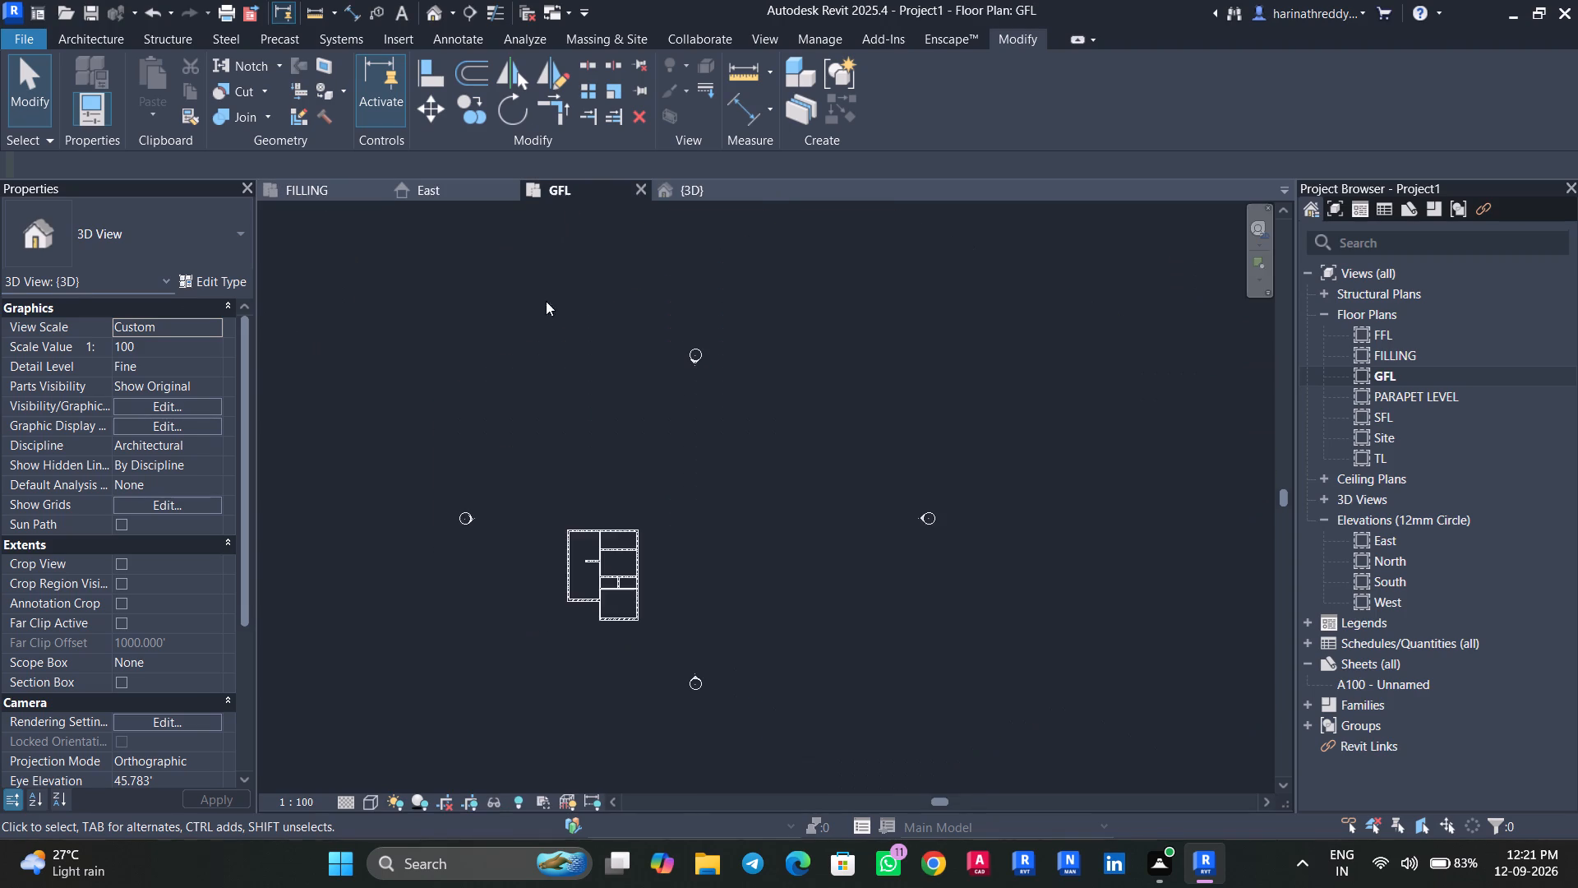
{"action": "scroll", "coordinate": [573, 593], "scroll_direction": "up", "scroll_amount": 11}
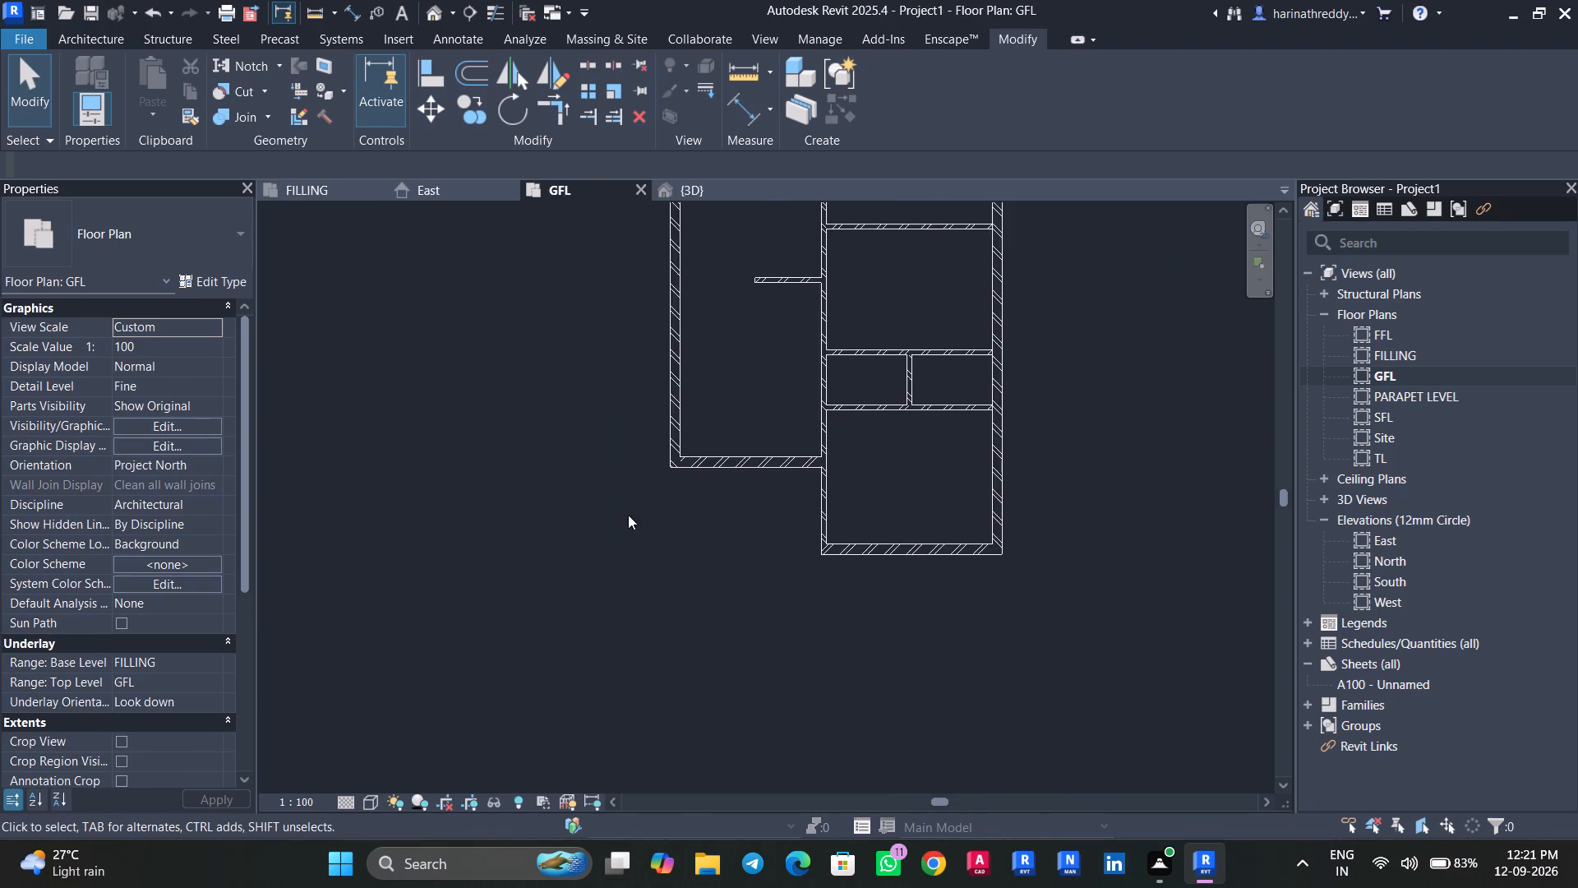
{"action": "middle_click_drag", "start_coordinate": [628, 515], "coordinate": [575, 654]}
Return to the FILLING plan and examine the boundary lines at the corner outside the dining room and balconies.
{"action": "left_click", "coordinate": [316, 183]}
{"action": "scroll", "coordinate": [768, 579], "scroll_direction": "up", "scroll_amount": 3}
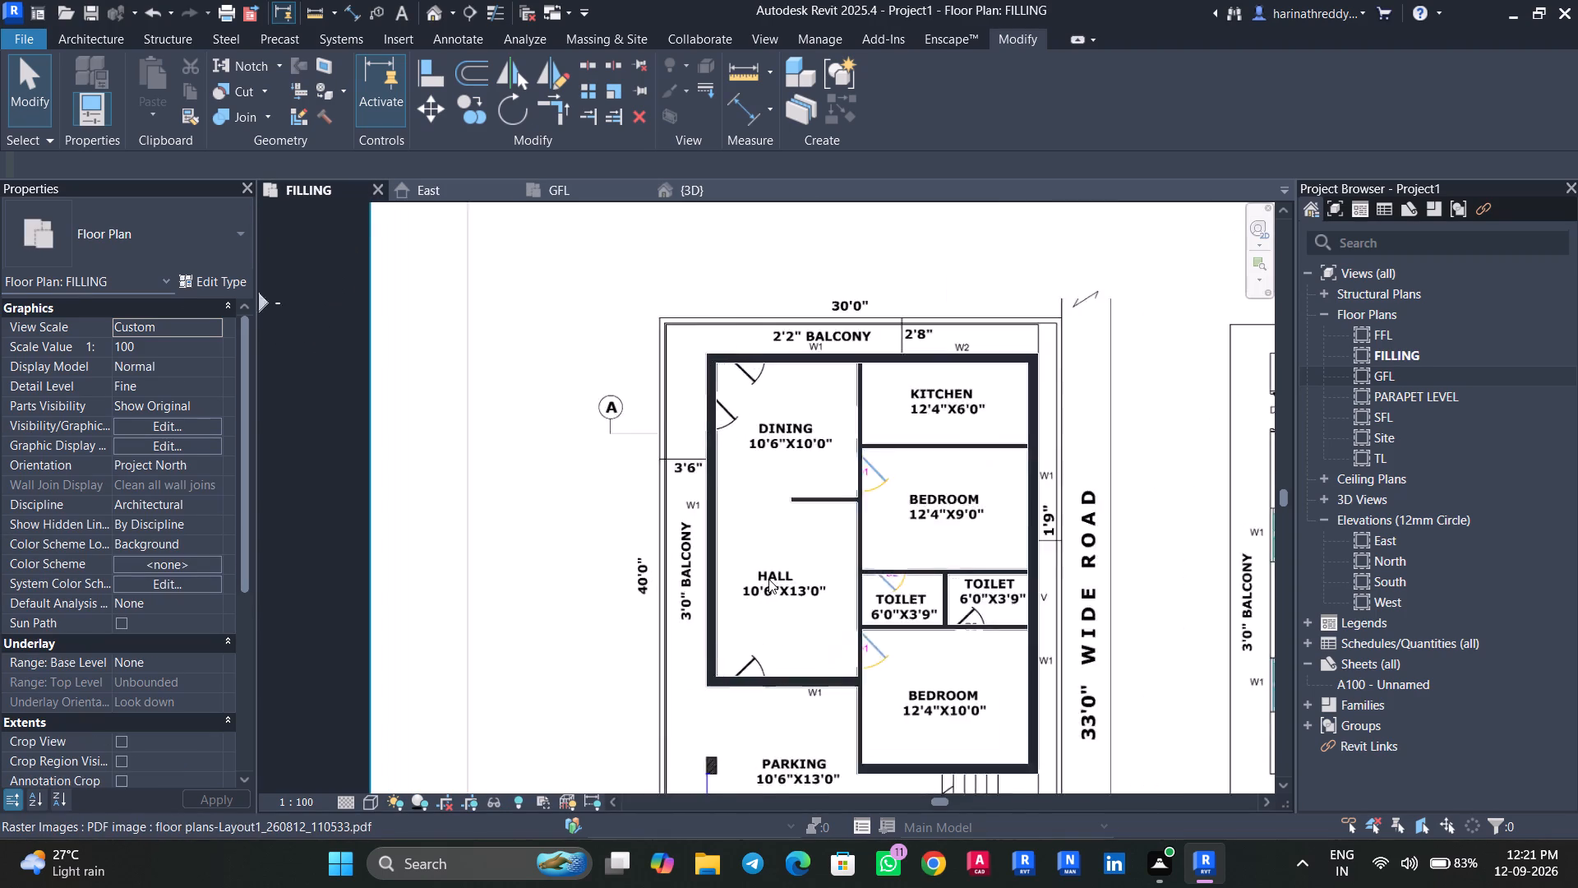
{"action": "scroll", "coordinate": [768, 579], "scroll_direction": "up", "scroll_amount": 4}
{"action": "scroll", "coordinate": [768, 579], "scroll_direction": "down", "scroll_amount": 2}
{"action": "scroll", "coordinate": [684, 239], "scroll_direction": "up", "scroll_amount": 4}
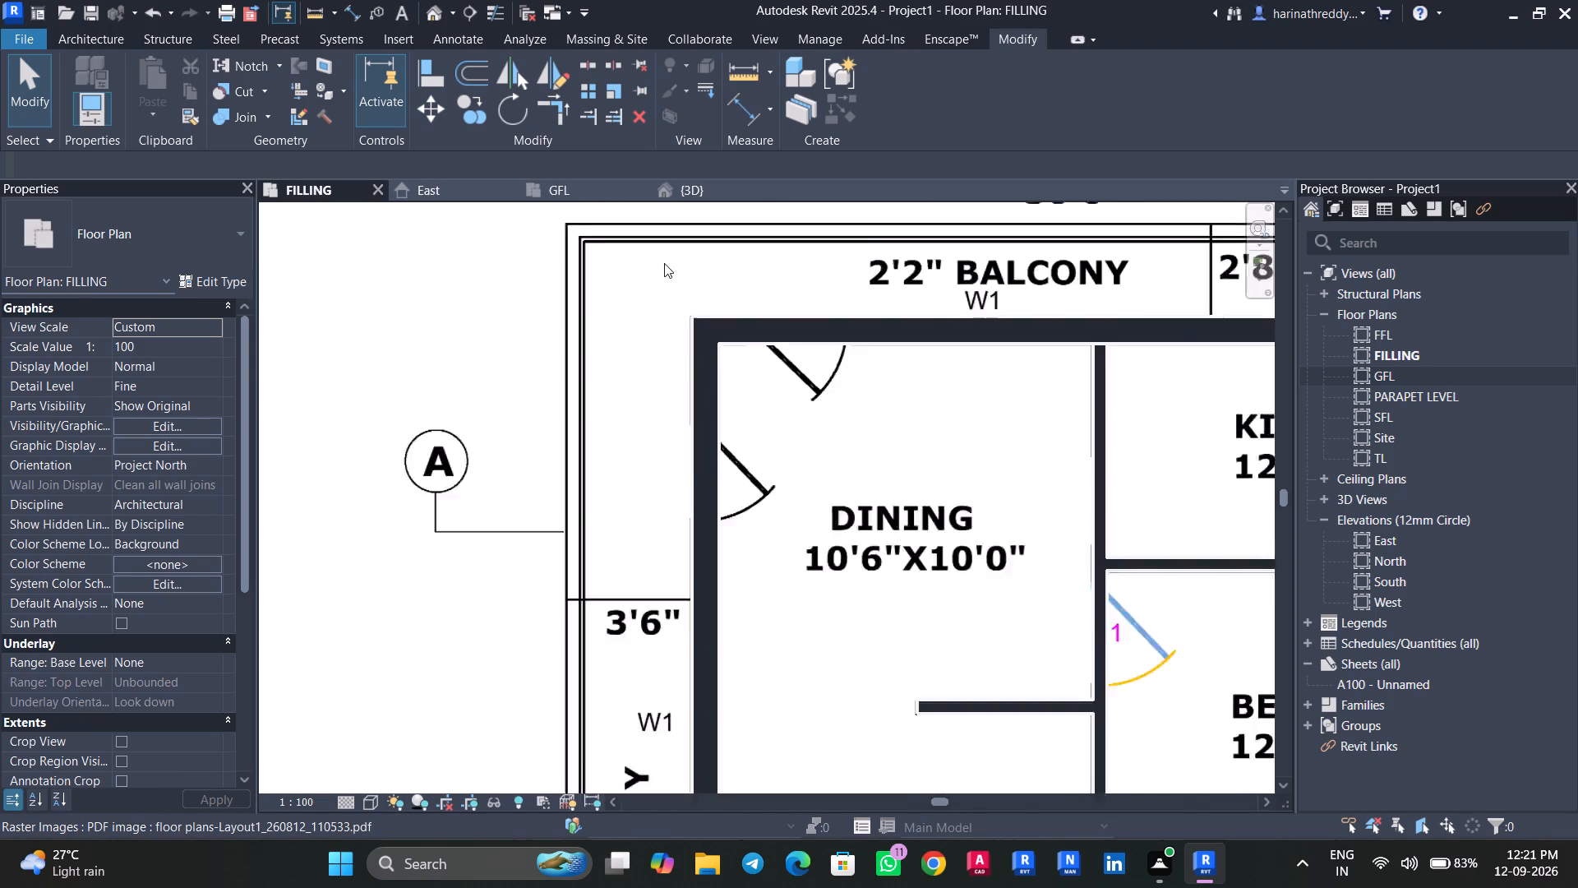
{"action": "scroll", "coordinate": [664, 263], "scroll_direction": "up", "scroll_amount": 5}
{"action": "middle_click_drag", "start_coordinate": [575, 290], "coordinate": [604, 496]}
{"action": "scroll", "coordinate": [648, 464], "scroll_direction": "up", "scroll_amount": 3}
{"action": "scroll", "coordinate": [533, 417], "scroll_direction": "up", "scroll_amount": 4}
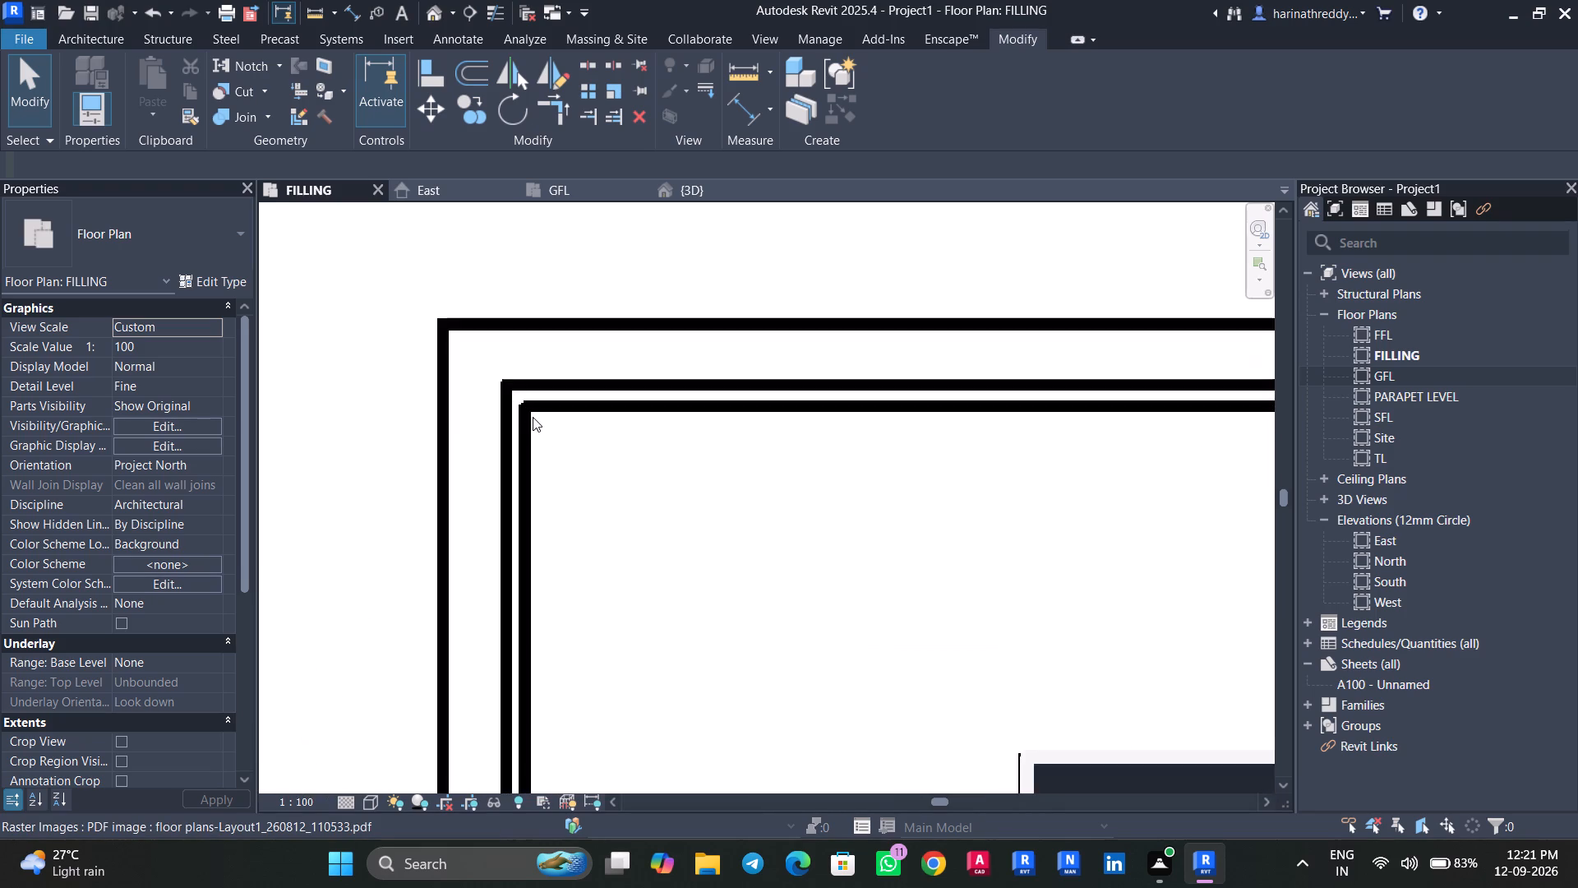
{"action": "scroll", "coordinate": [533, 417], "scroll_direction": "up", "scroll_amount": 8}
{"action": "scroll", "coordinate": [533, 417], "scroll_direction": "down", "scroll_amount": 11}
{"action": "scroll", "coordinate": [533, 417], "scroll_direction": "up", "scroll_amount": 1}
{"action": "scroll", "coordinate": [533, 417], "scroll_direction": "down", "scroll_amount": 2}
{"action": "scroll", "coordinate": [533, 417], "scroll_direction": "up", "scroll_amount": 1}
{"action": "scroll", "coordinate": [533, 417], "scroll_direction": "down", "scroll_amount": 1}
{"action": "scroll", "coordinate": [533, 417], "scroll_direction": "up", "scroll_amount": 1}
{"action": "scroll", "coordinate": [533, 417], "scroll_direction": "down", "scroll_amount": 6}
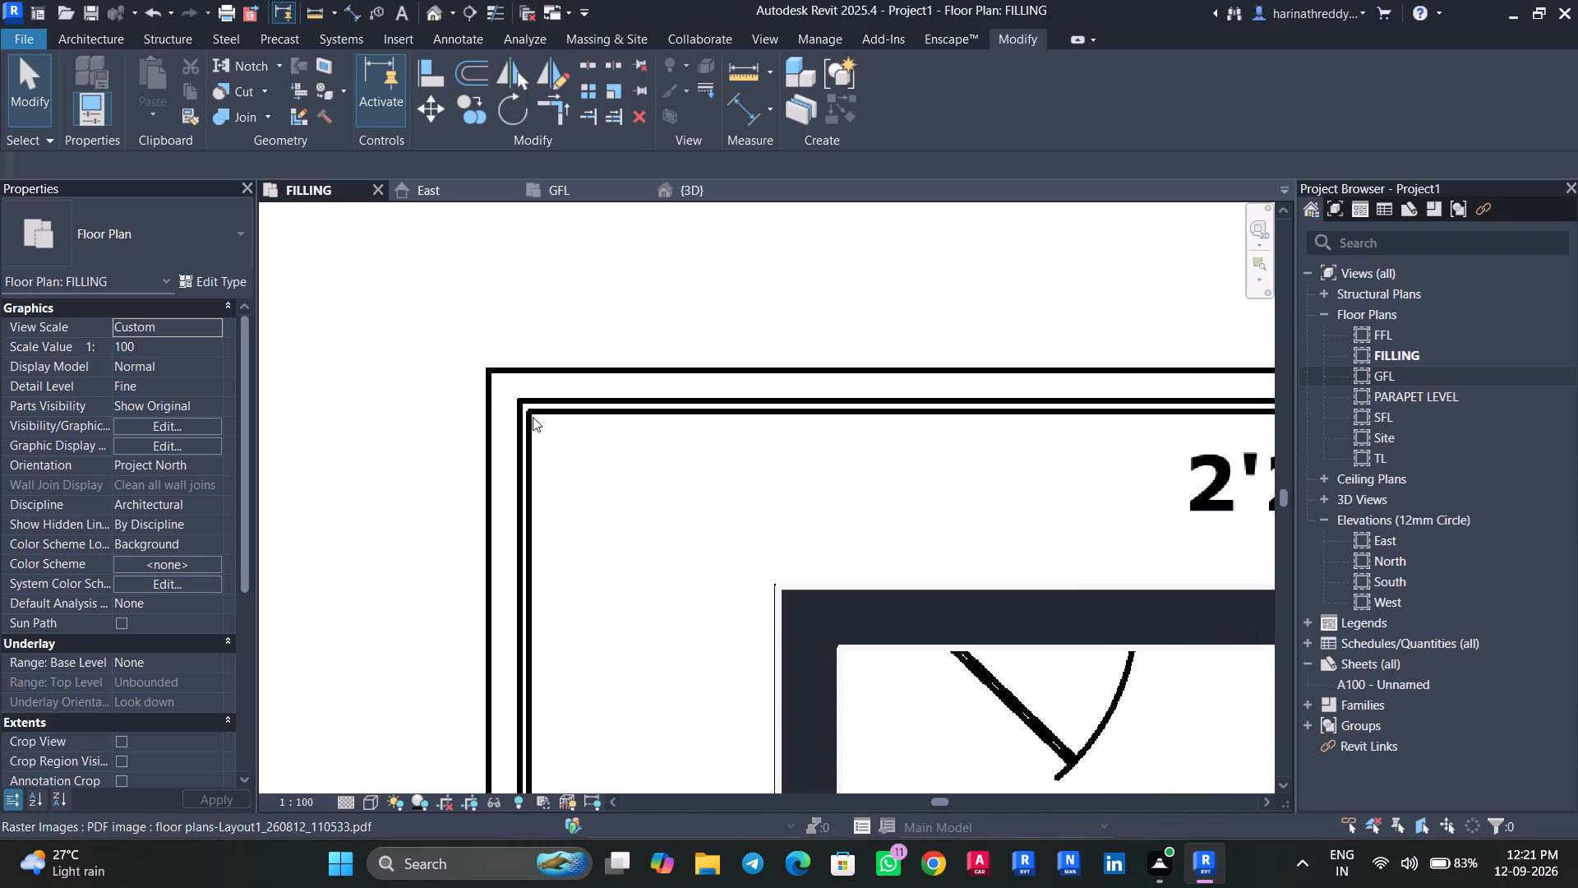
{"action": "scroll", "coordinate": [533, 417], "scroll_direction": "up", "scroll_amount": 1}
{"action": "scroll", "coordinate": [533, 417], "scroll_direction": "down", "scroll_amount": 1}
Examine the boundary lines at the corner between the kitchen and the 33'0" wide road.
{"action": "scroll", "coordinate": [533, 417], "scroll_direction": "down", "scroll_amount": 9}
{"action": "scroll", "coordinate": [954, 425], "scroll_direction": "up", "scroll_amount": 9}
{"action": "scroll", "coordinate": [901, 428], "scroll_direction": "down", "scroll_amount": 1}
{"action": "scroll", "coordinate": [901, 428], "scroll_direction": "up", "scroll_amount": 1}
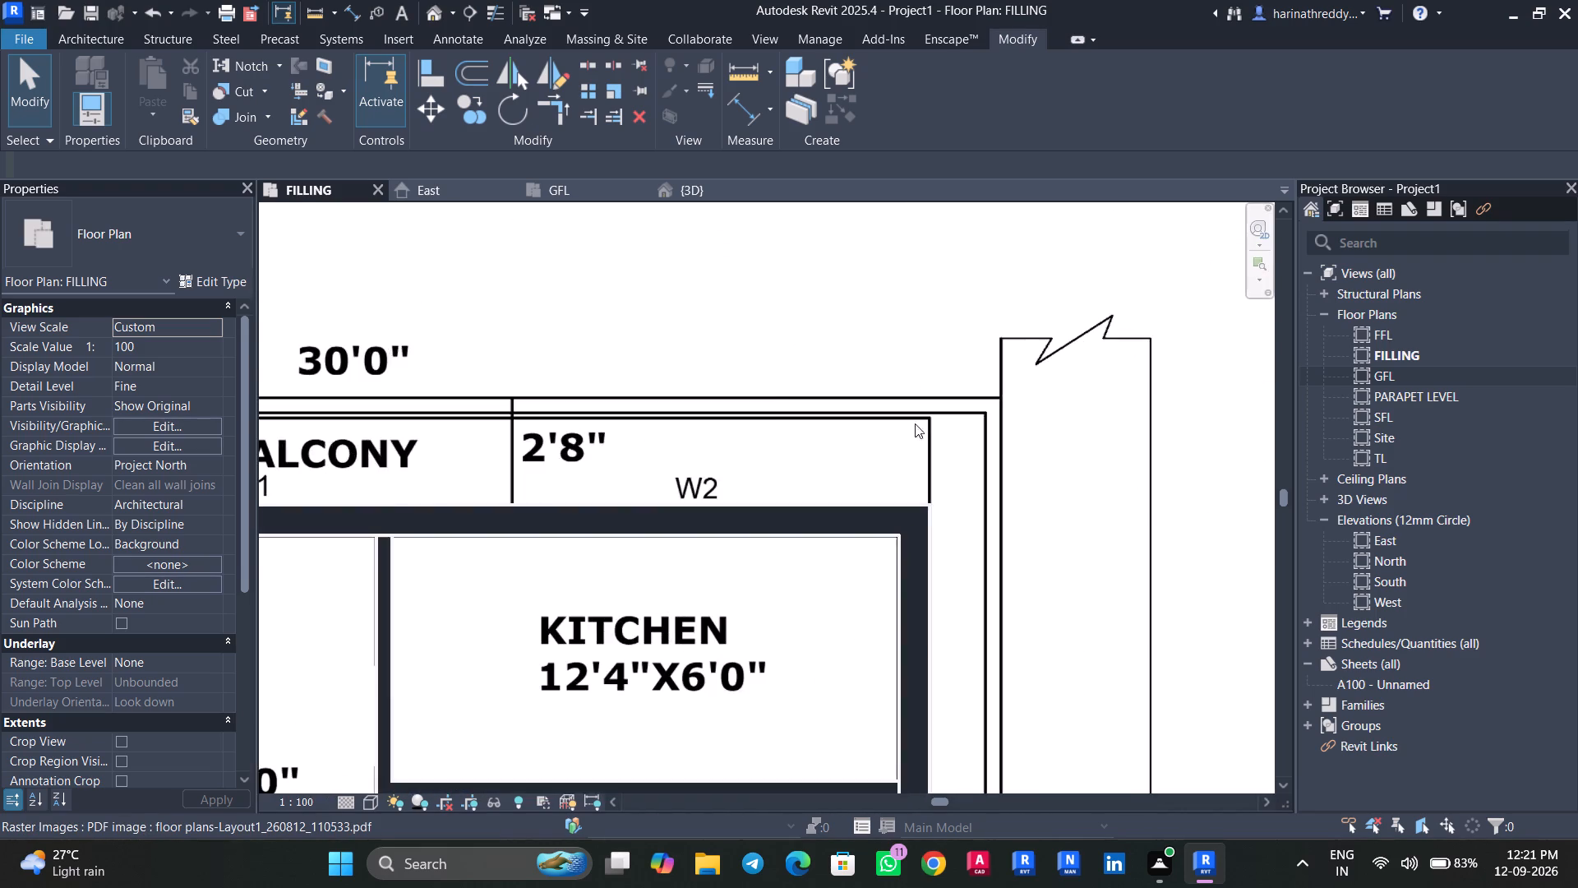
{"action": "scroll", "coordinate": [915, 423], "scroll_direction": "up", "scroll_amount": 4}
{"action": "scroll", "coordinate": [979, 441], "scroll_direction": "down", "scroll_amount": 4}
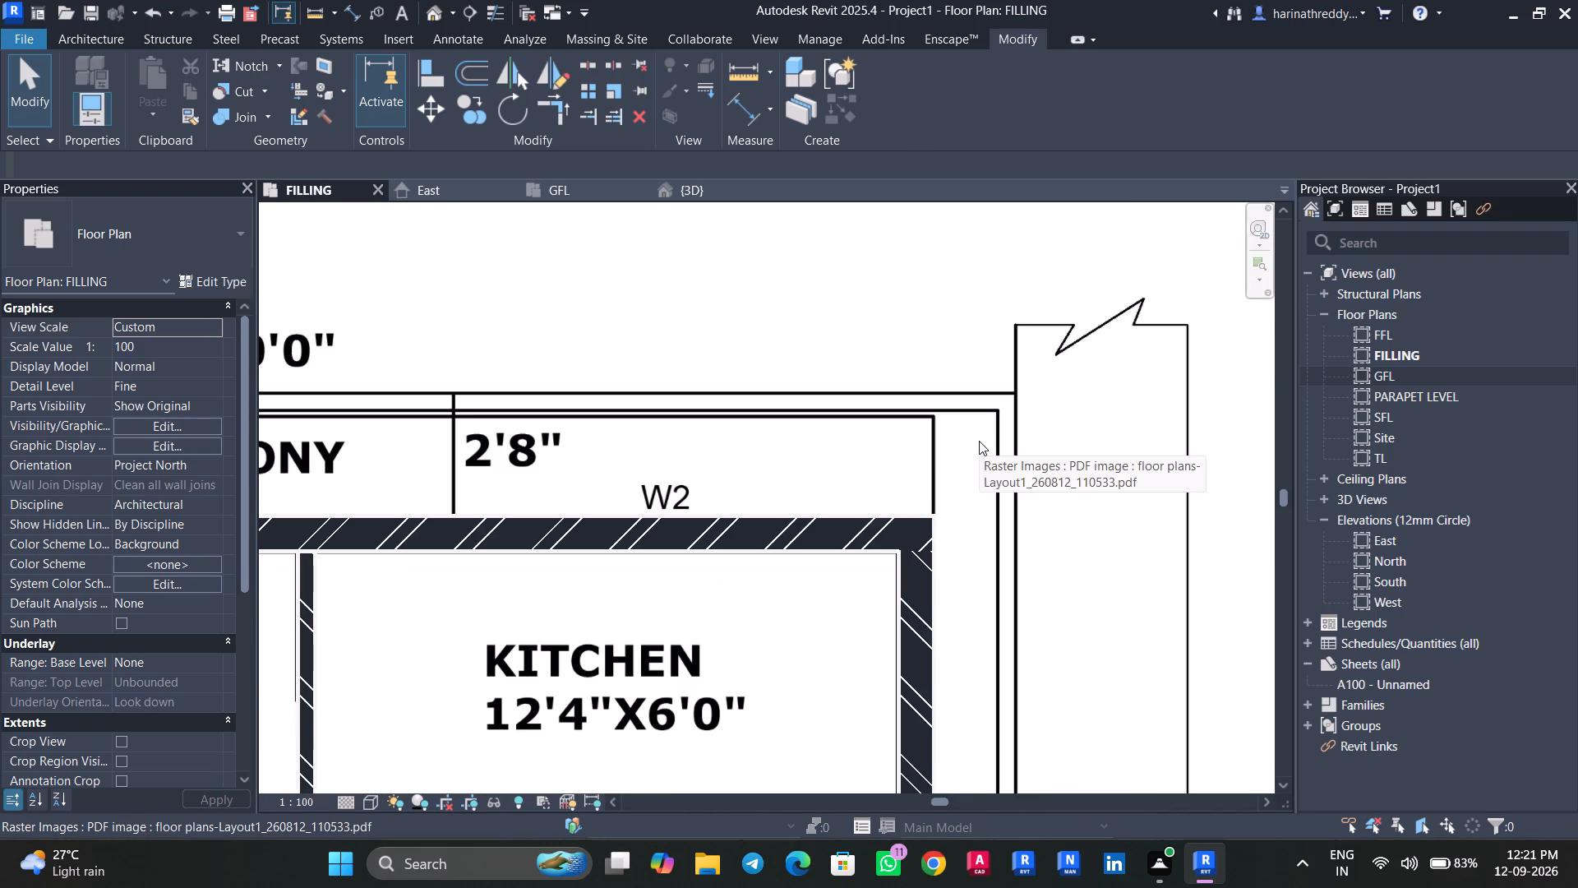
{"action": "scroll", "coordinate": [979, 441], "scroll_direction": "down", "scroll_amount": 5}
{"action": "scroll", "coordinate": [980, 442], "scroll_direction": "up", "scroll_amount": 7}
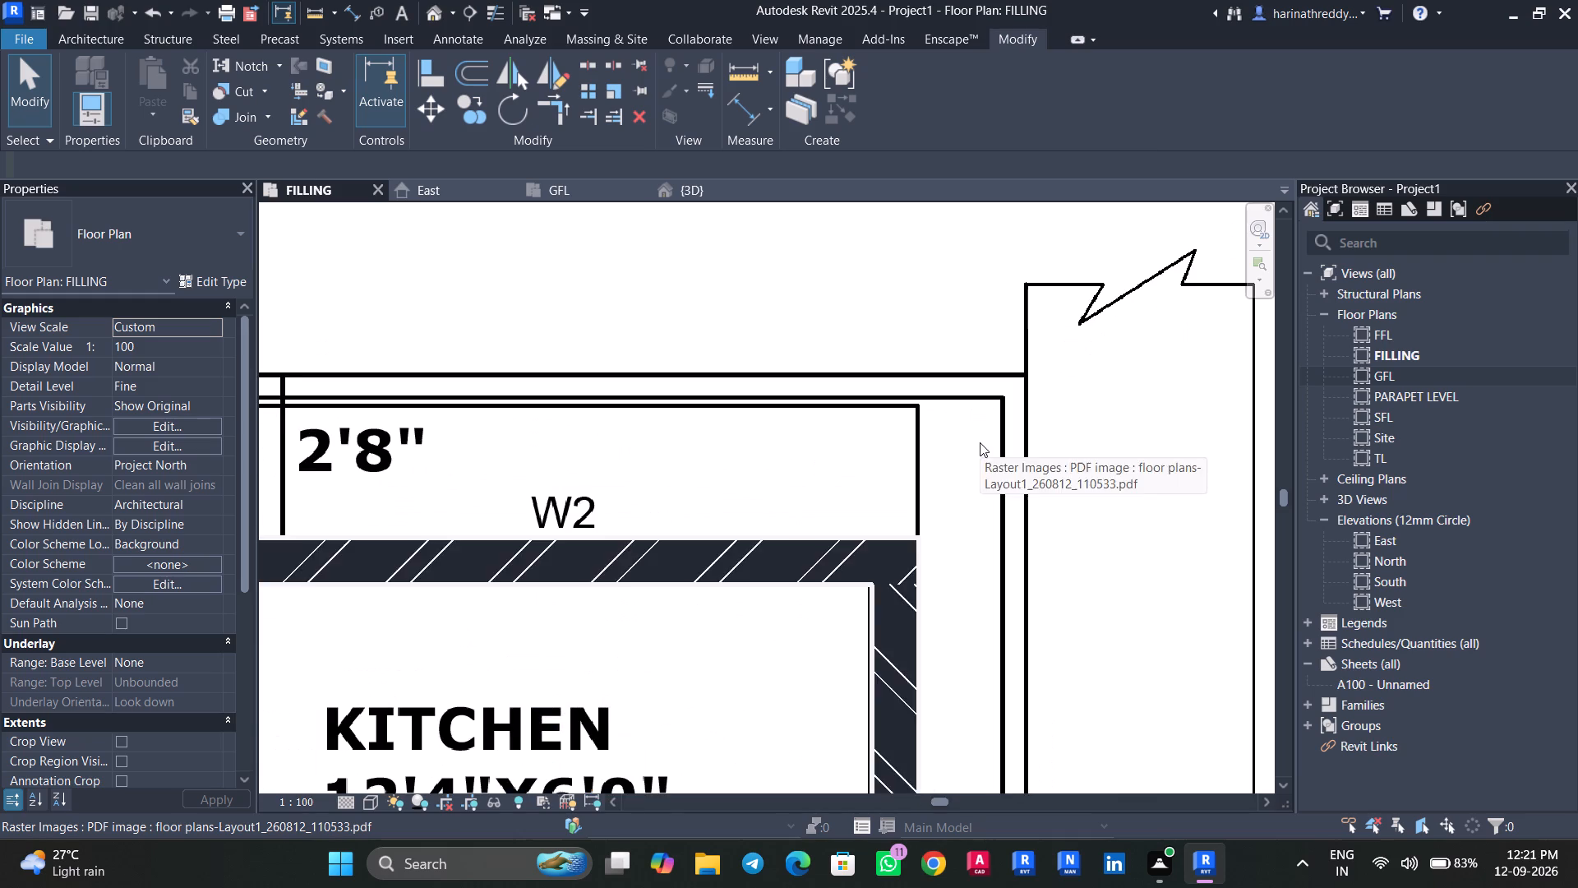
{"action": "scroll", "coordinate": [980, 442], "scroll_direction": "up", "scroll_amount": 1}
{"action": "scroll", "coordinate": [980, 442], "scroll_direction": "down", "scroll_amount": 10}
Examine the boundary lines around the parking, gate and staircase along the 25'0" wide road.
{"action": "middle_click_drag", "start_coordinate": [467, 619], "coordinate": [584, 211]}
{"action": "scroll", "coordinate": [596, 230], "scroll_direction": "up", "scroll_amount": 1}
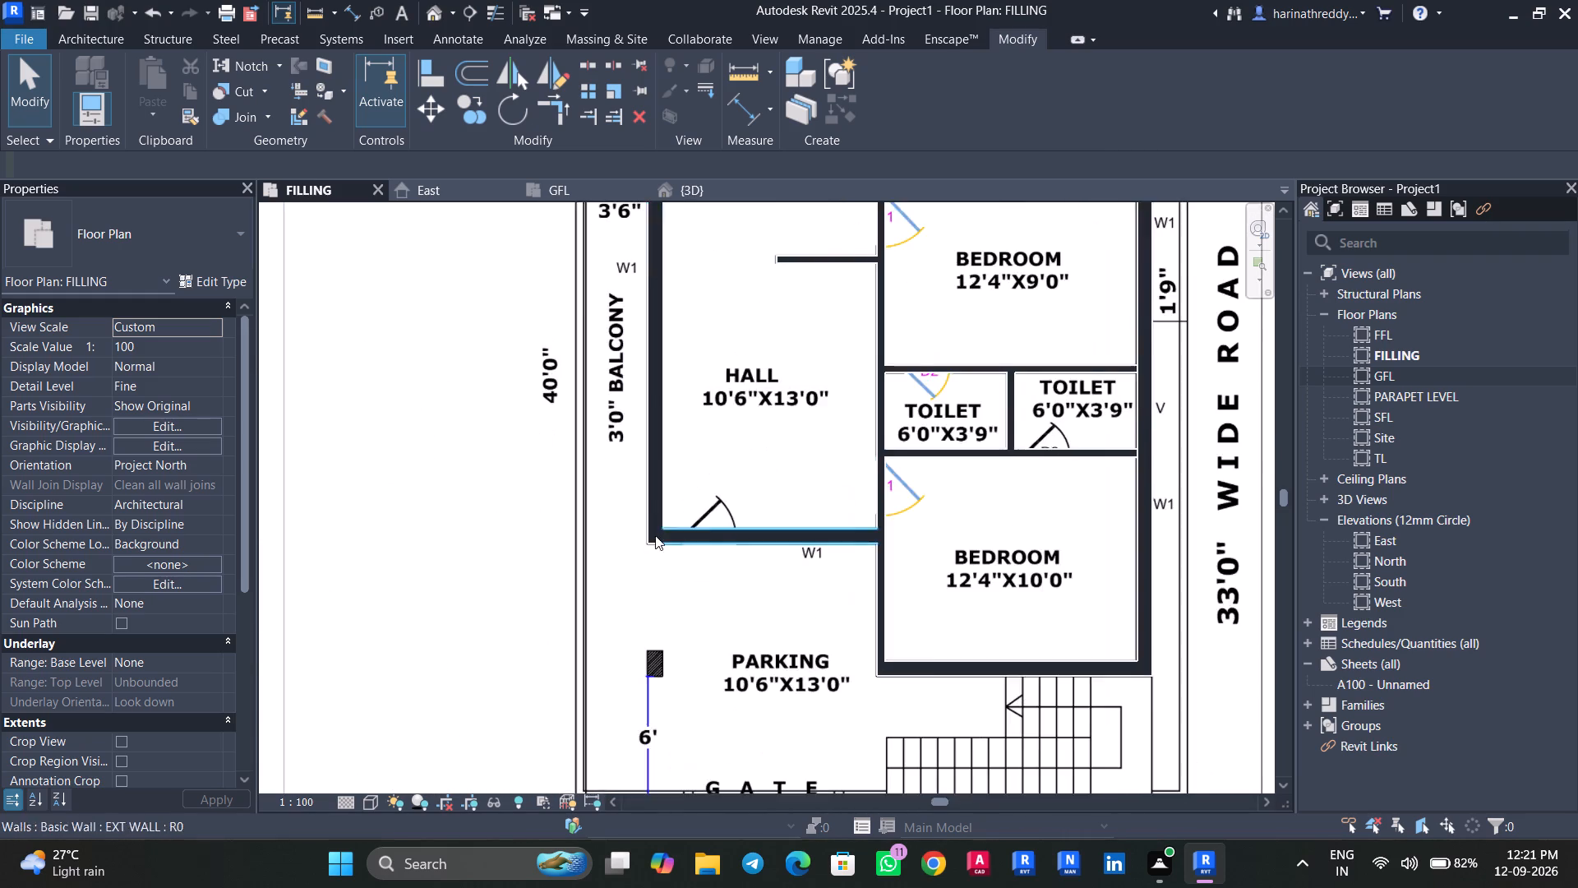
{"action": "middle_click_drag", "start_coordinate": [655, 535], "coordinate": [650, 198]}
{"action": "scroll", "coordinate": [572, 380], "scroll_direction": "up", "scroll_amount": 10}
{"action": "scroll", "coordinate": [729, 582], "scroll_direction": "up", "scroll_amount": 4}
{"action": "scroll", "coordinate": [383, 599], "scroll_direction": "up", "scroll_amount": 2}
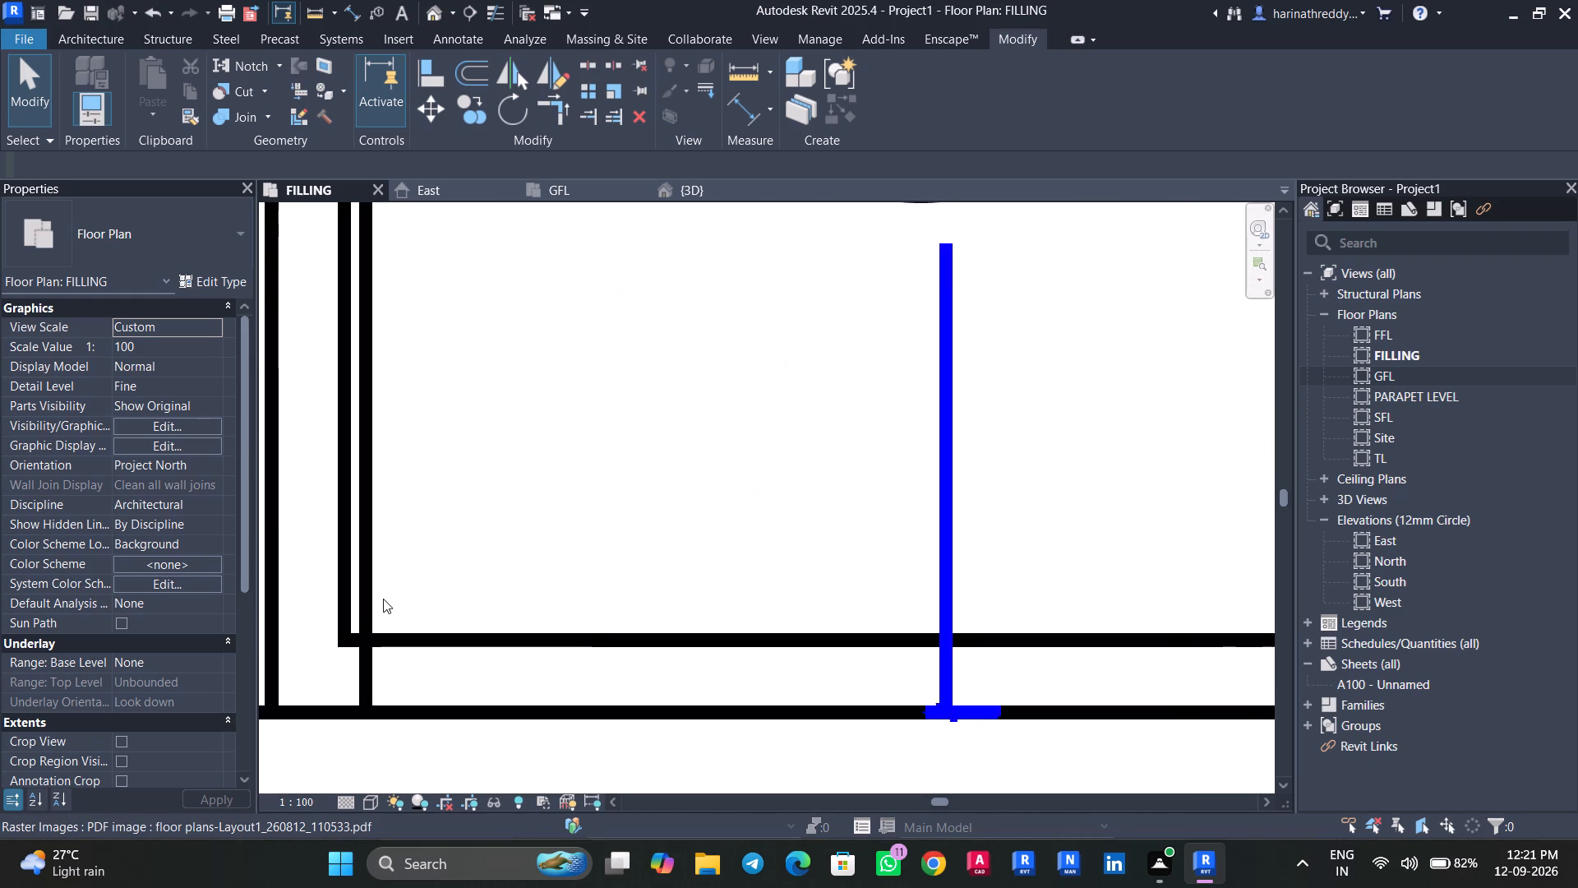
{"action": "scroll", "coordinate": [383, 599], "scroll_direction": "down", "scroll_amount": 20}
{"action": "scroll", "coordinate": [383, 599], "scroll_direction": "down", "scroll_amount": 1}
{"action": "scroll", "coordinate": [537, 557], "scroll_direction": "up", "scroll_amount": 4}
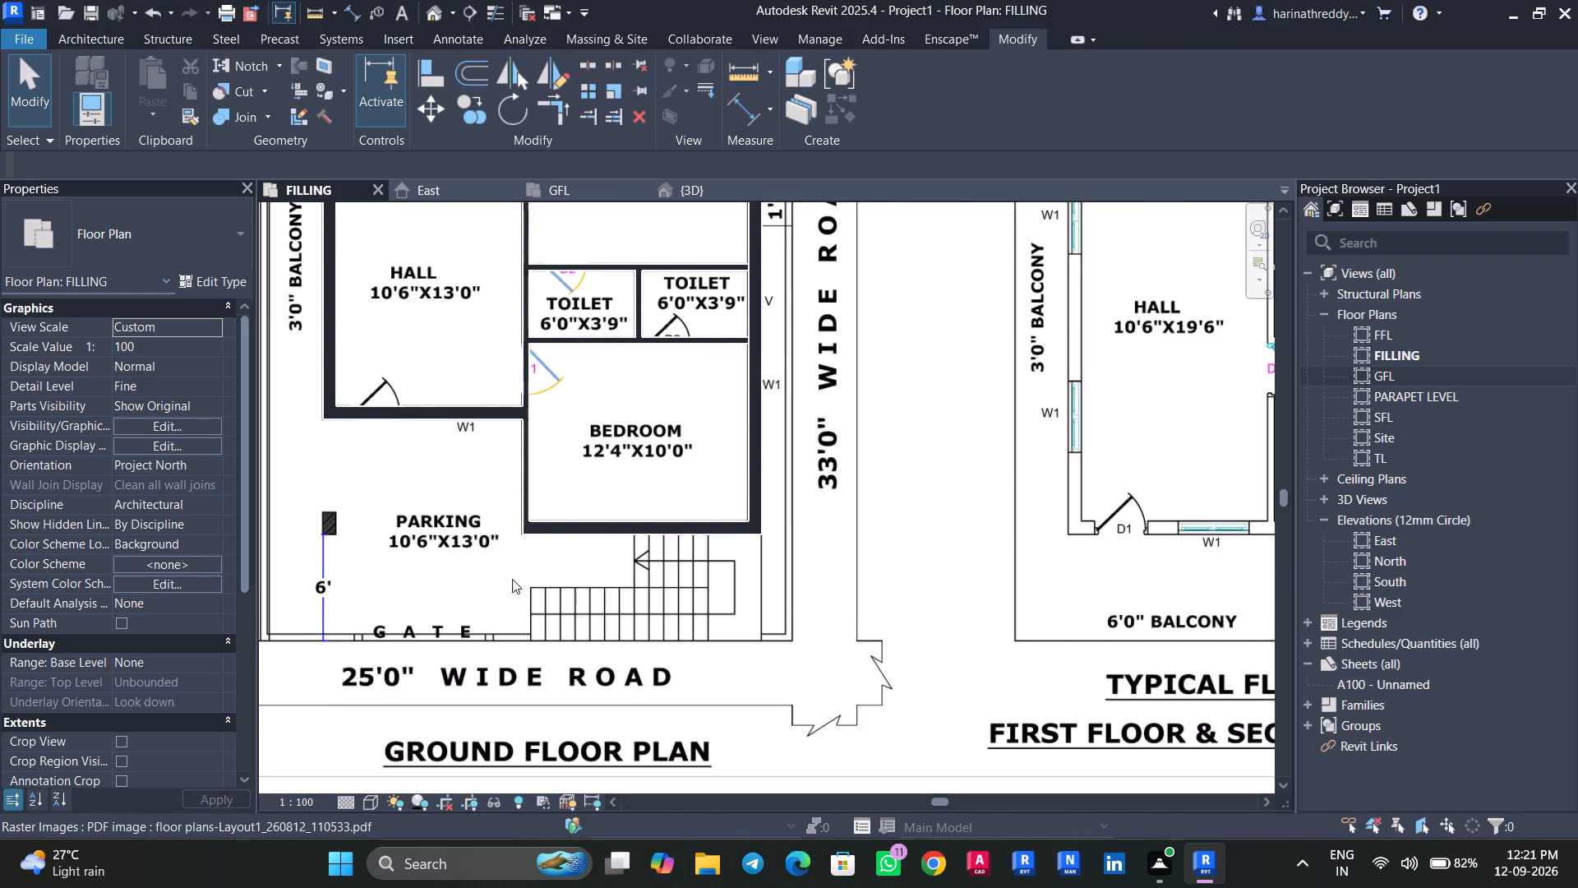
Gauge the spacing between the plot's outer and inner boundary lines along the 30'0" side, using a trial Scale reference on the PDF.
{"action": "scroll", "coordinate": [866, 608], "scroll_direction": "up", "scroll_amount": 5}
{"action": "scroll", "coordinate": [637, 599], "scroll_direction": "down", "scroll_amount": 11}
{"action": "middle_click_drag", "start_coordinate": [744, 448], "coordinate": [760, 589]}
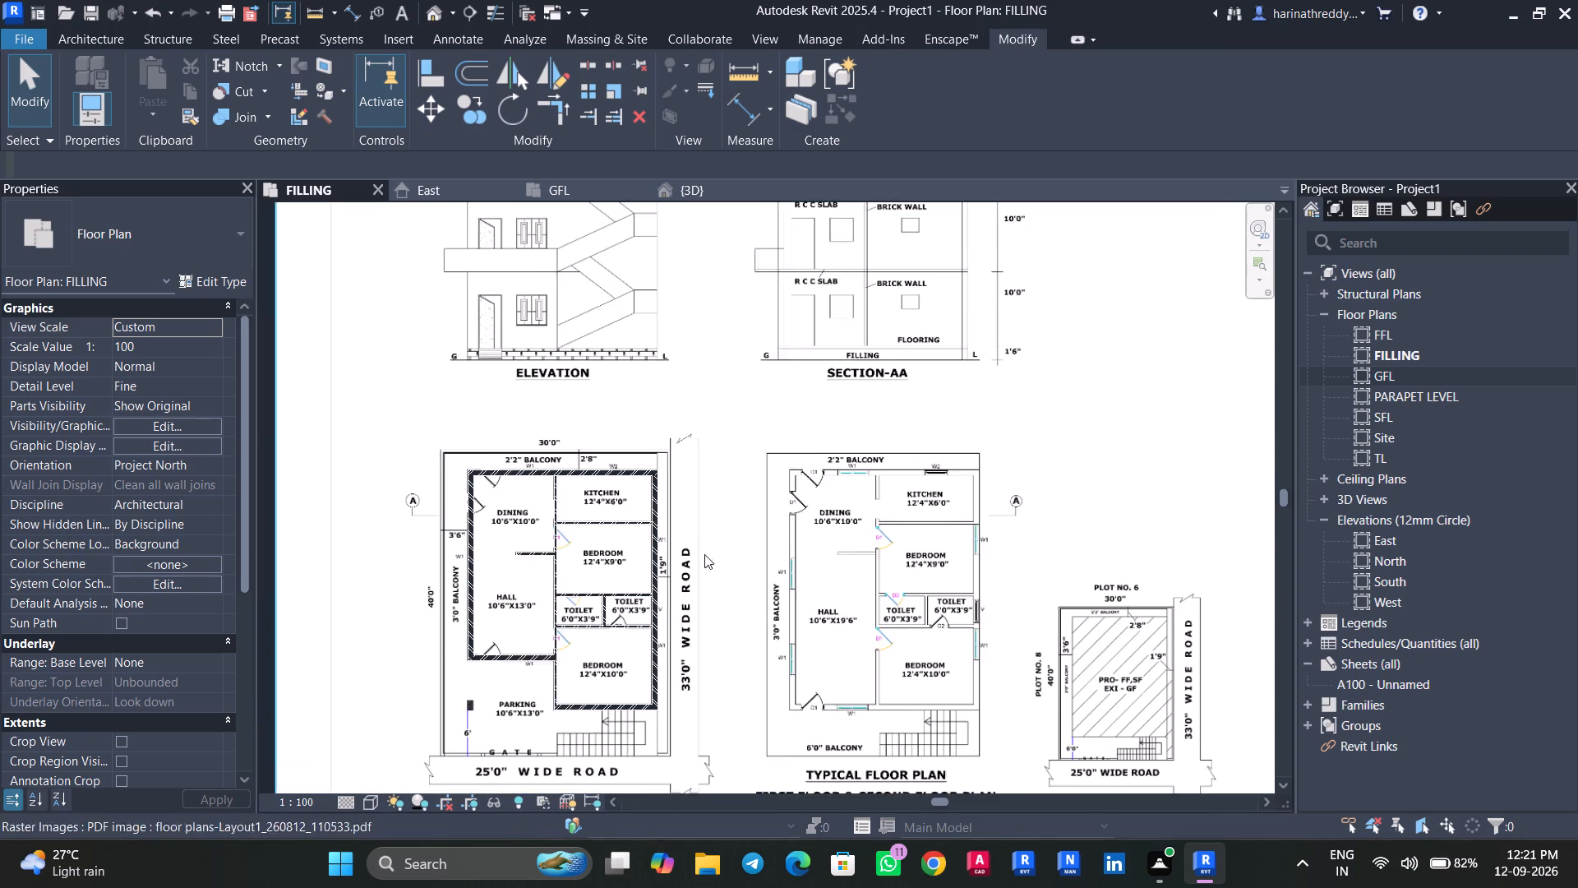
{"action": "scroll", "coordinate": [489, 501], "scroll_direction": "up", "scroll_amount": 13}
{"action": "scroll", "coordinate": [390, 493], "scroll_direction": "up", "scroll_amount": 3}
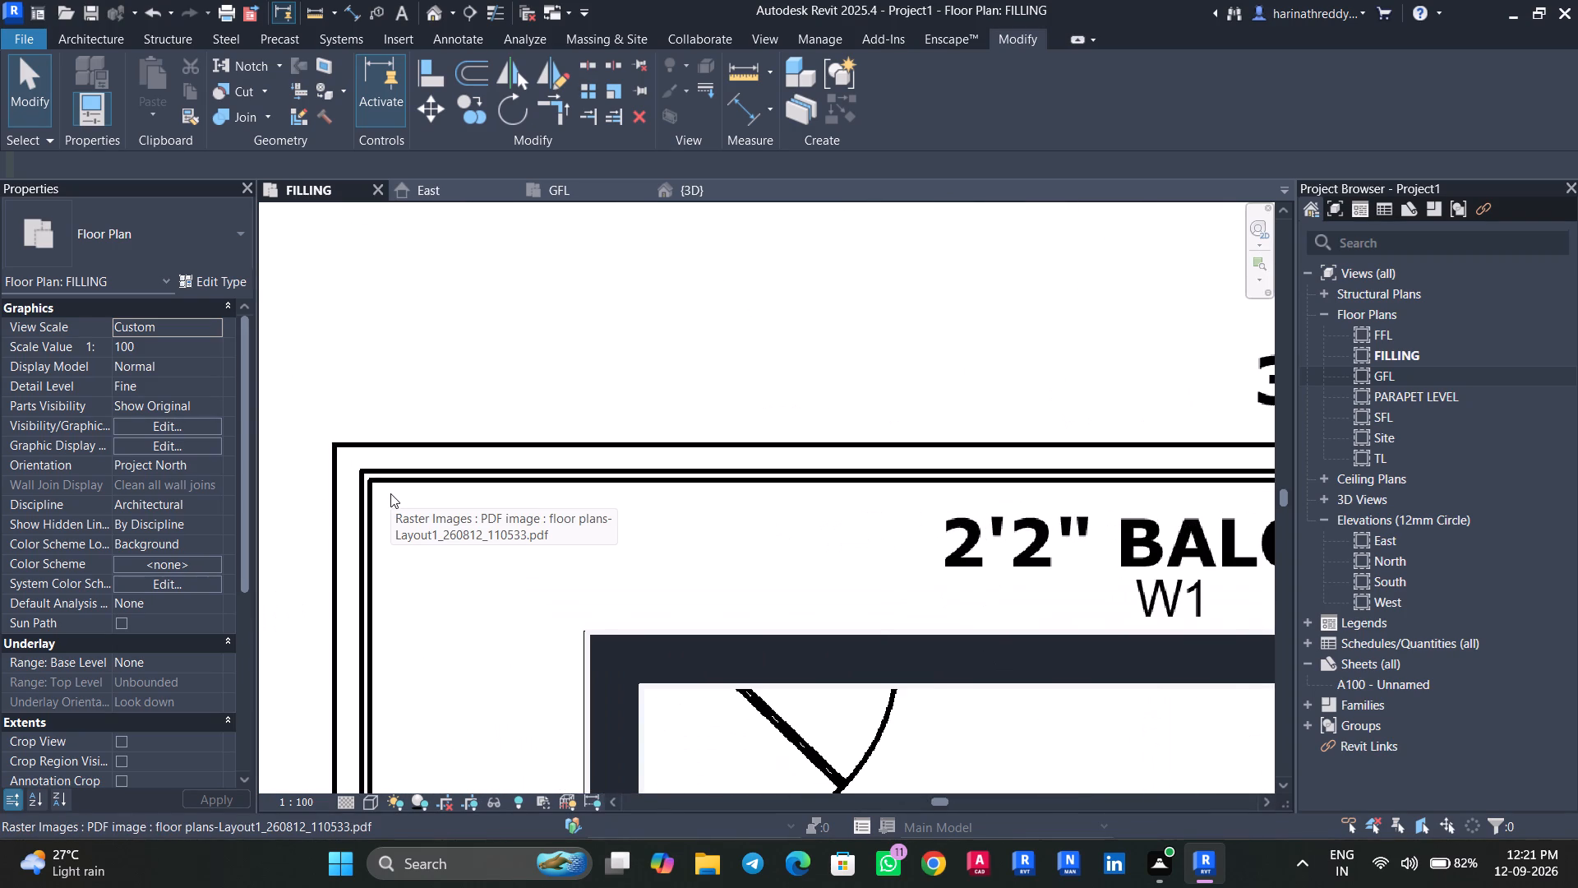
{"action": "left_click", "coordinate": [584, 371]}
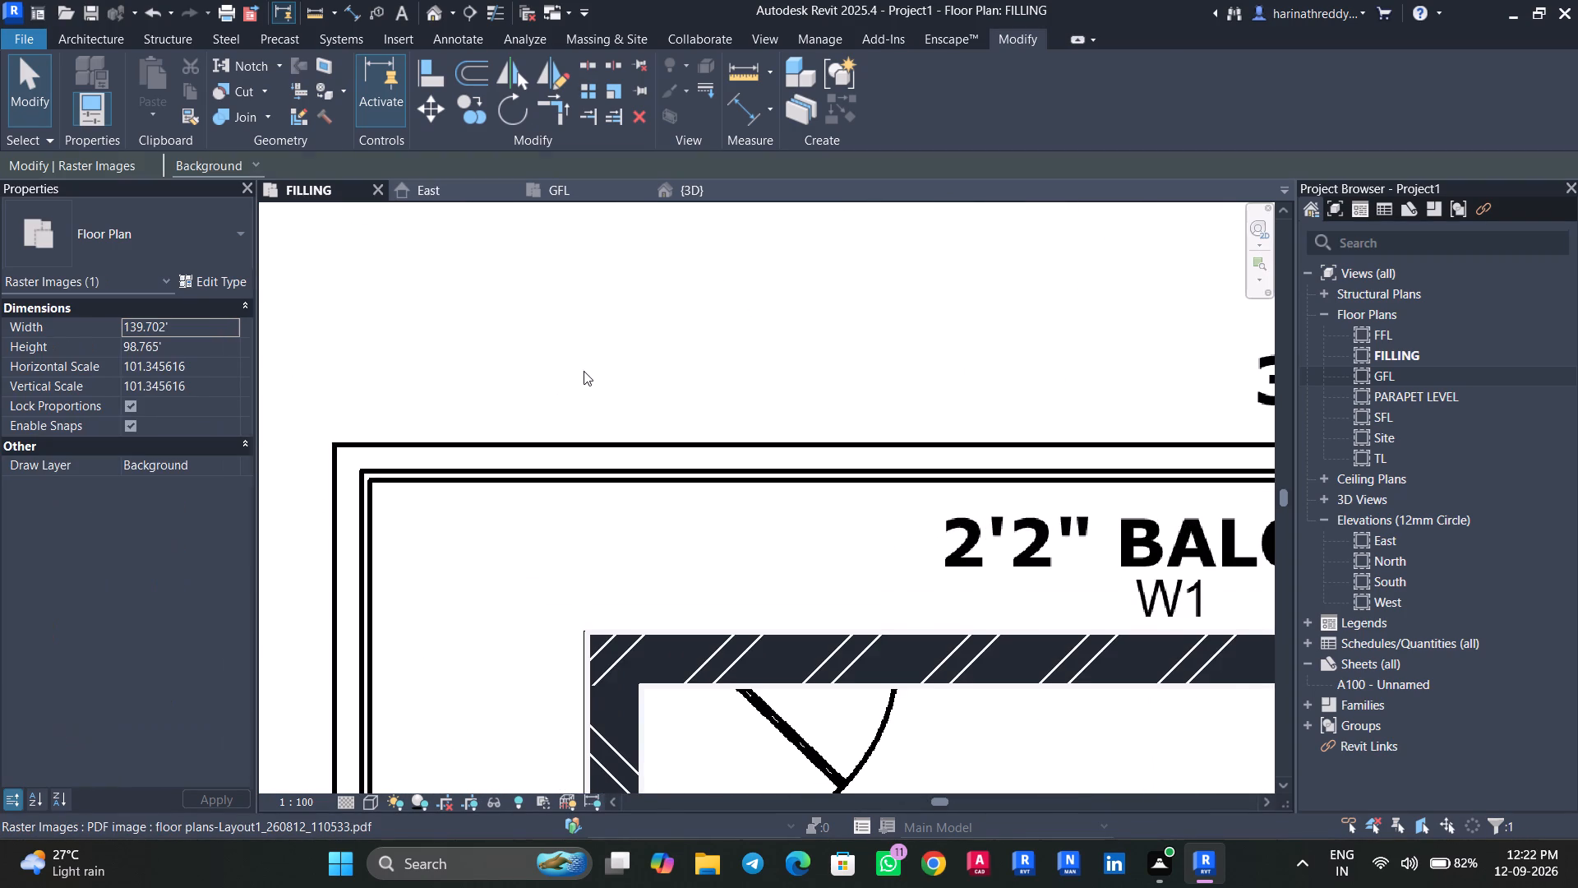
{"action": "left_click", "coordinate": [626, 86]}
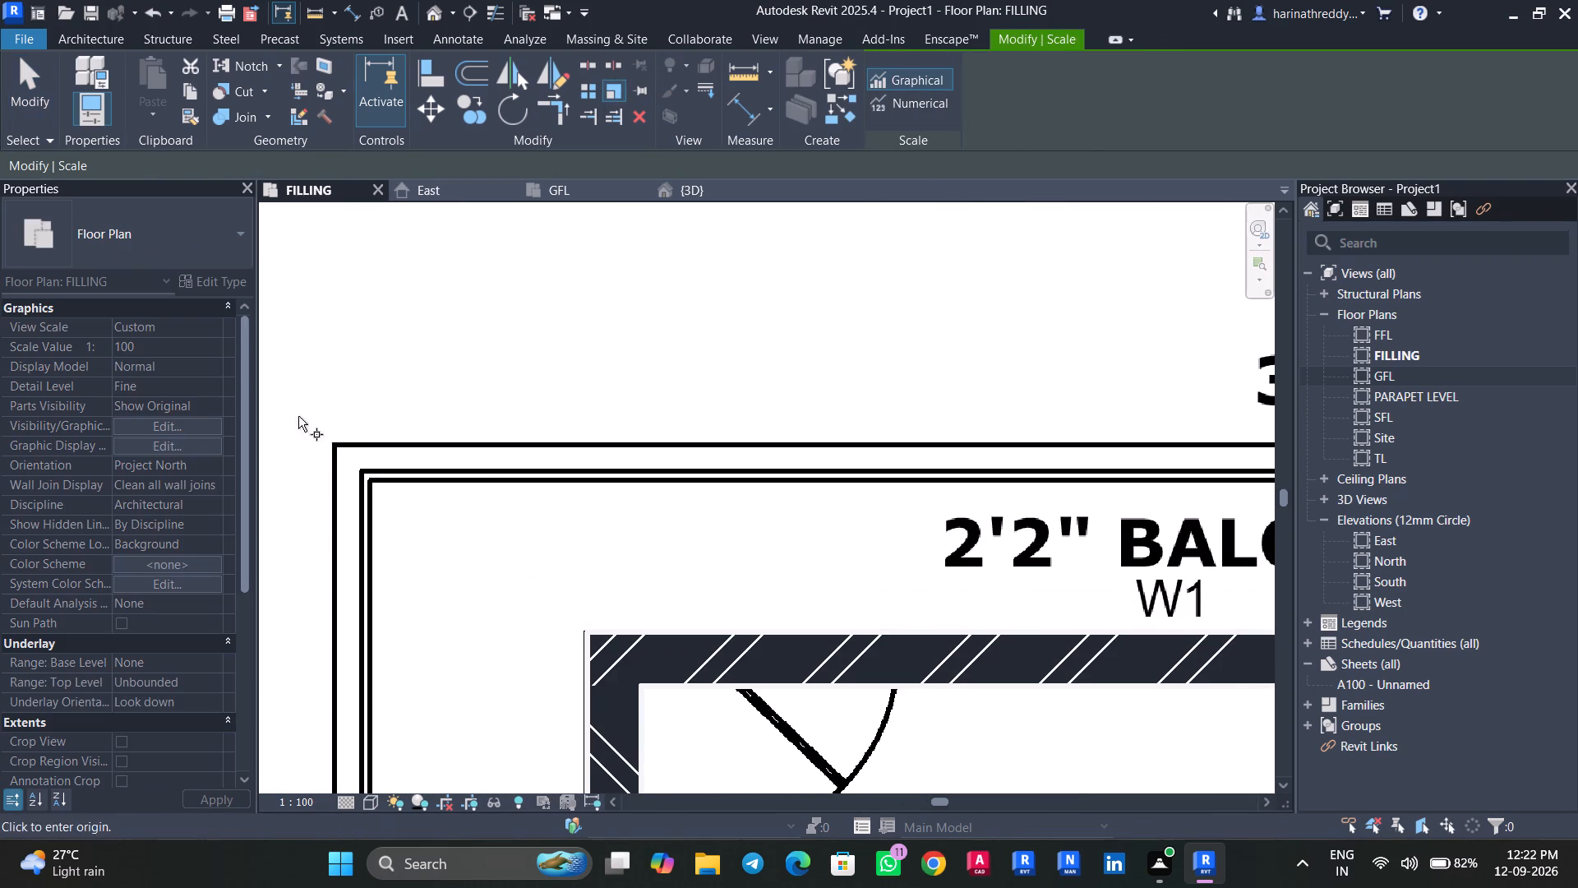
{"action": "scroll", "coordinate": [462, 469], "scroll_direction": "up", "scroll_amount": 6}
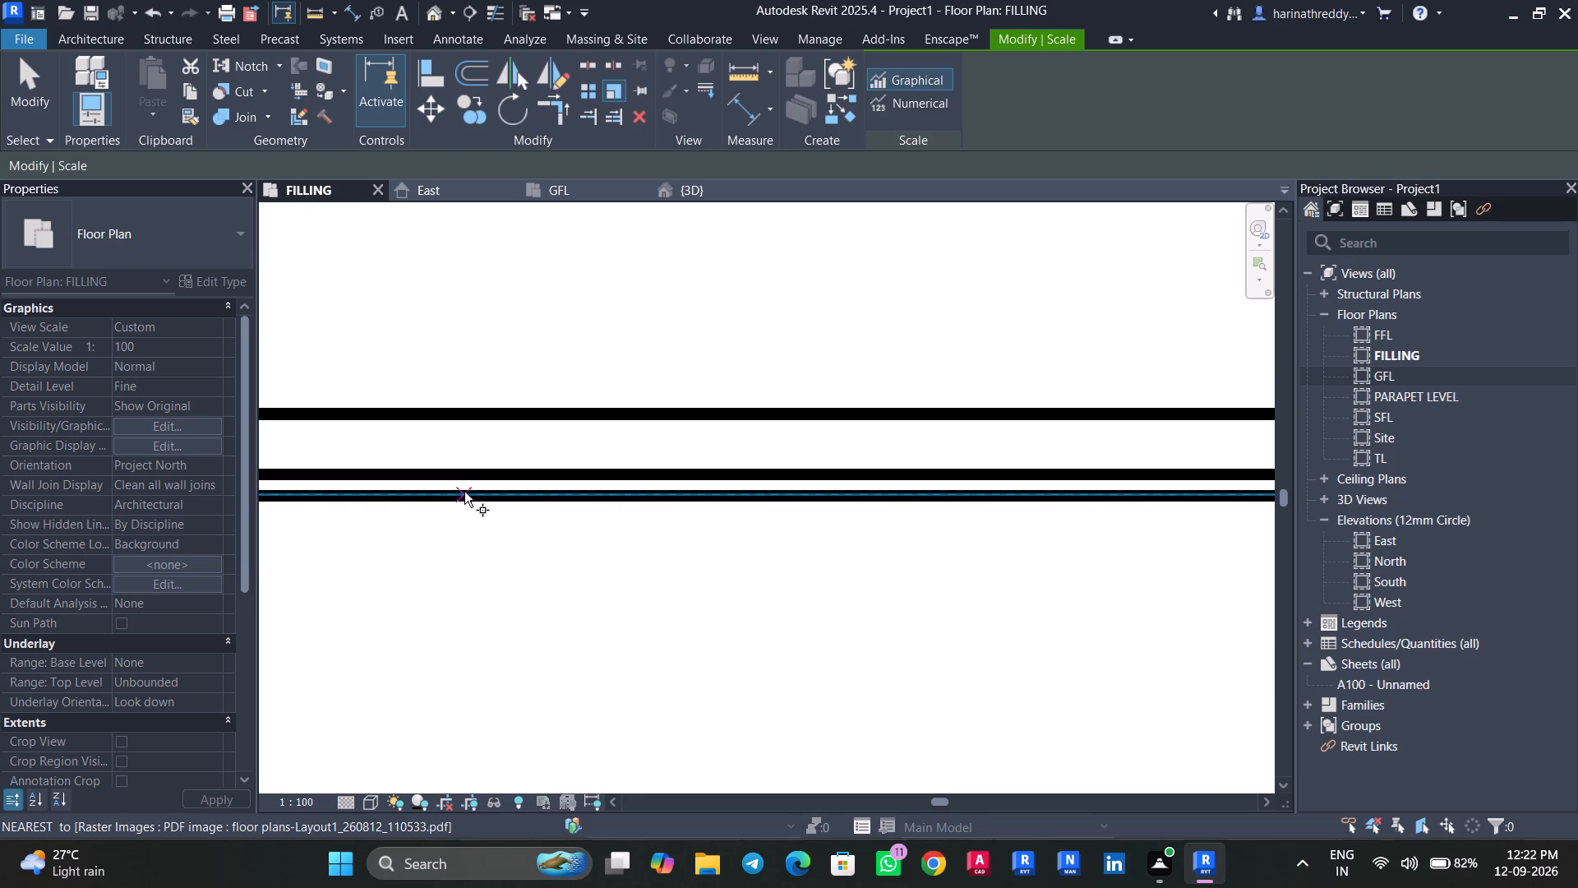
{"action": "left_click", "coordinate": [477, 473]}
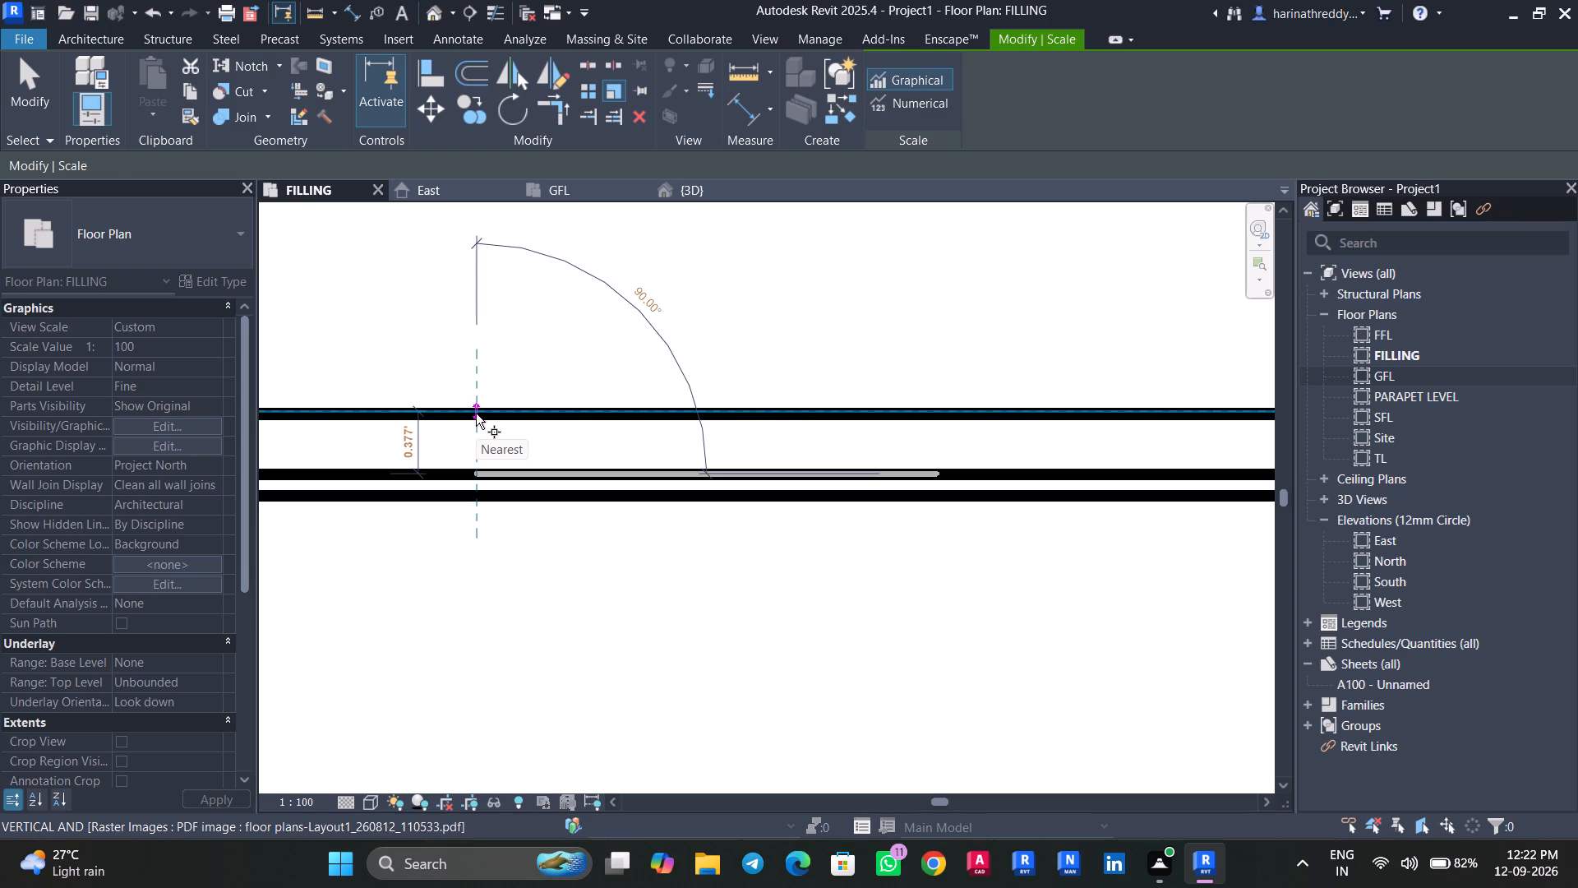
{"action": "key", "text": "Escape"}
{"action": "scroll", "coordinate": [476, 414], "scroll_direction": "down", "scroll_amount": 11}
{"action": "scroll", "coordinate": [476, 414], "scroll_direction": "up", "scroll_amount": 1}
{"action": "scroll", "coordinate": [476, 414], "scroll_direction": "down", "scroll_amount": 1}
{"action": "scroll", "coordinate": [476, 414], "scroll_direction": "up", "scroll_amount": 1}
{"action": "scroll", "coordinate": [476, 414], "scroll_direction": "down", "scroll_amount": 2}
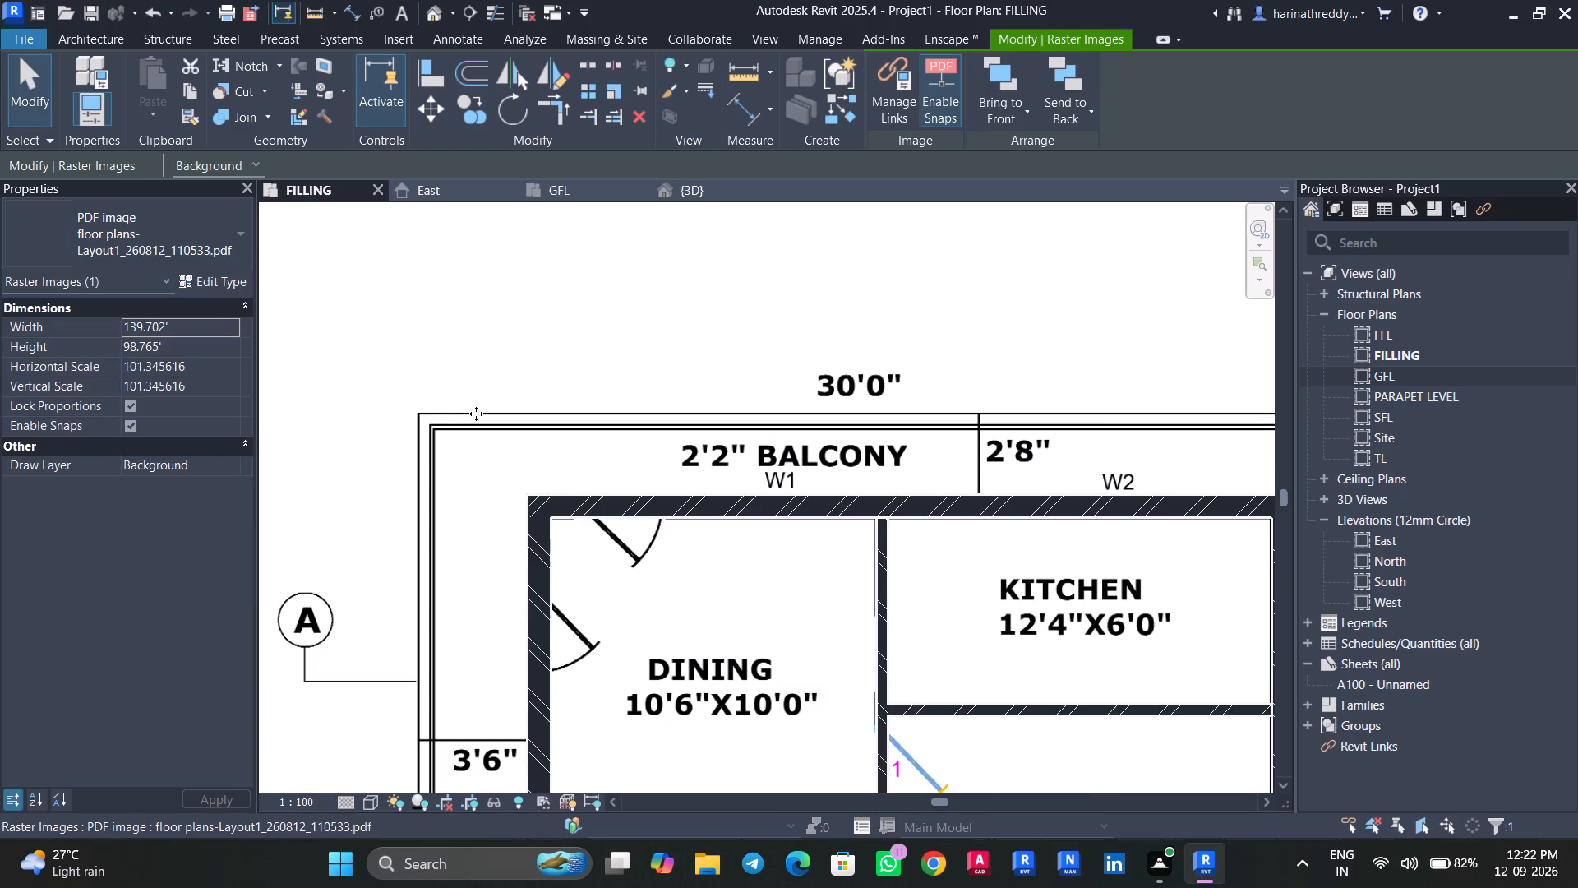
{"action": "scroll", "coordinate": [476, 414], "scroll_direction": "down", "scroll_amount": 5}
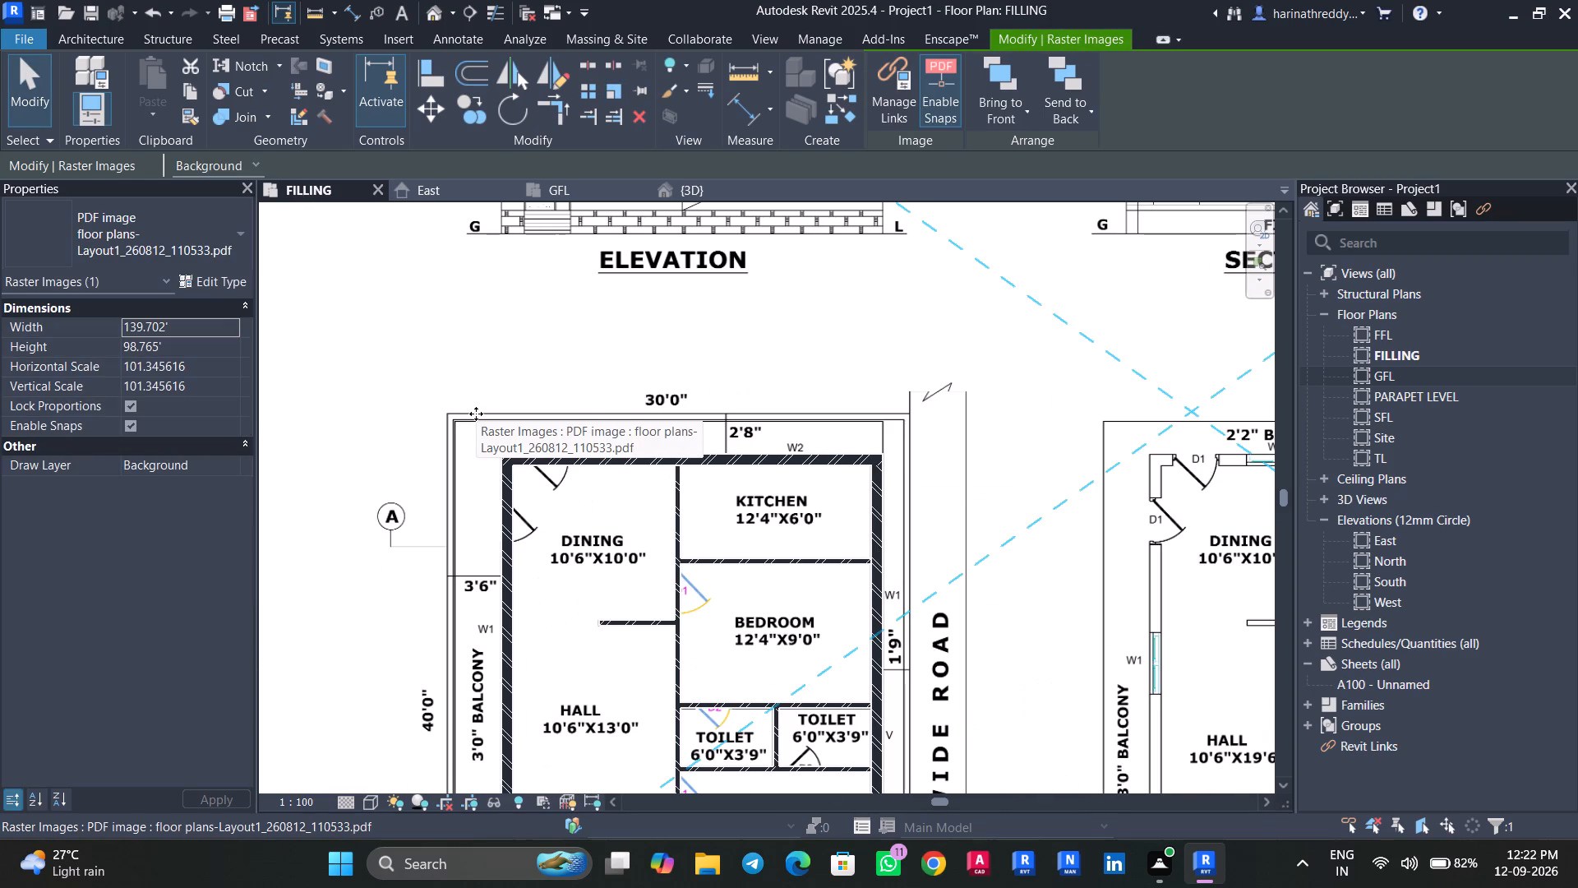
Start an INT WALL, try to set its base constraint to GFL, and reset the wall constraints.
{"action": "type", "text": "WA"}
{"action": "scroll", "coordinate": [450, 394], "scroll_direction": "up", "scroll_amount": 3}
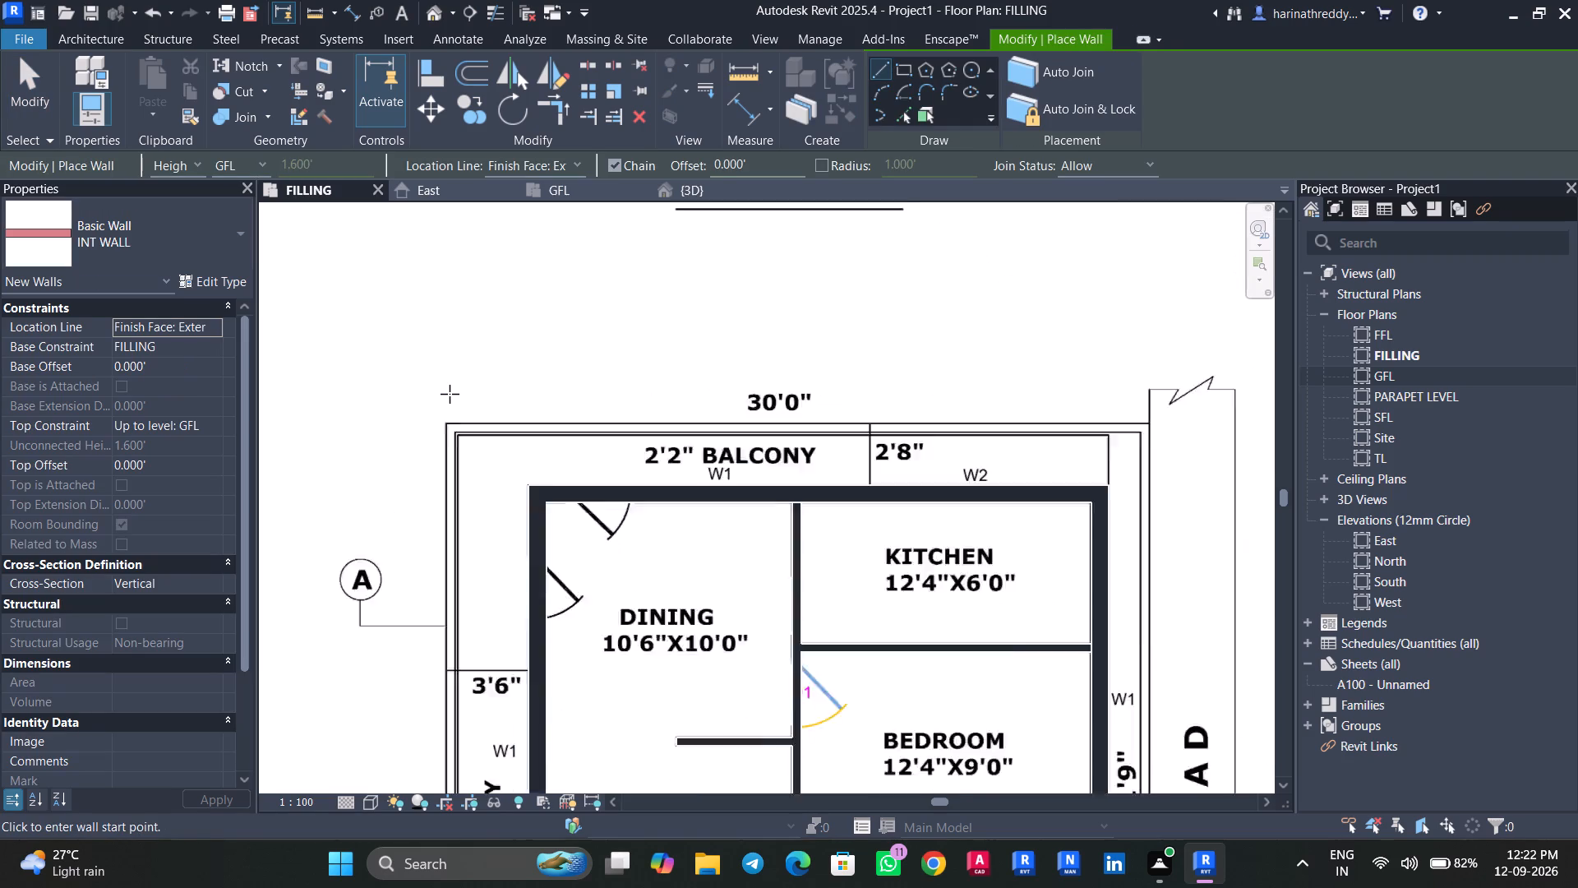
{"action": "scroll", "coordinate": [450, 394], "scroll_direction": "up", "scroll_amount": 8}
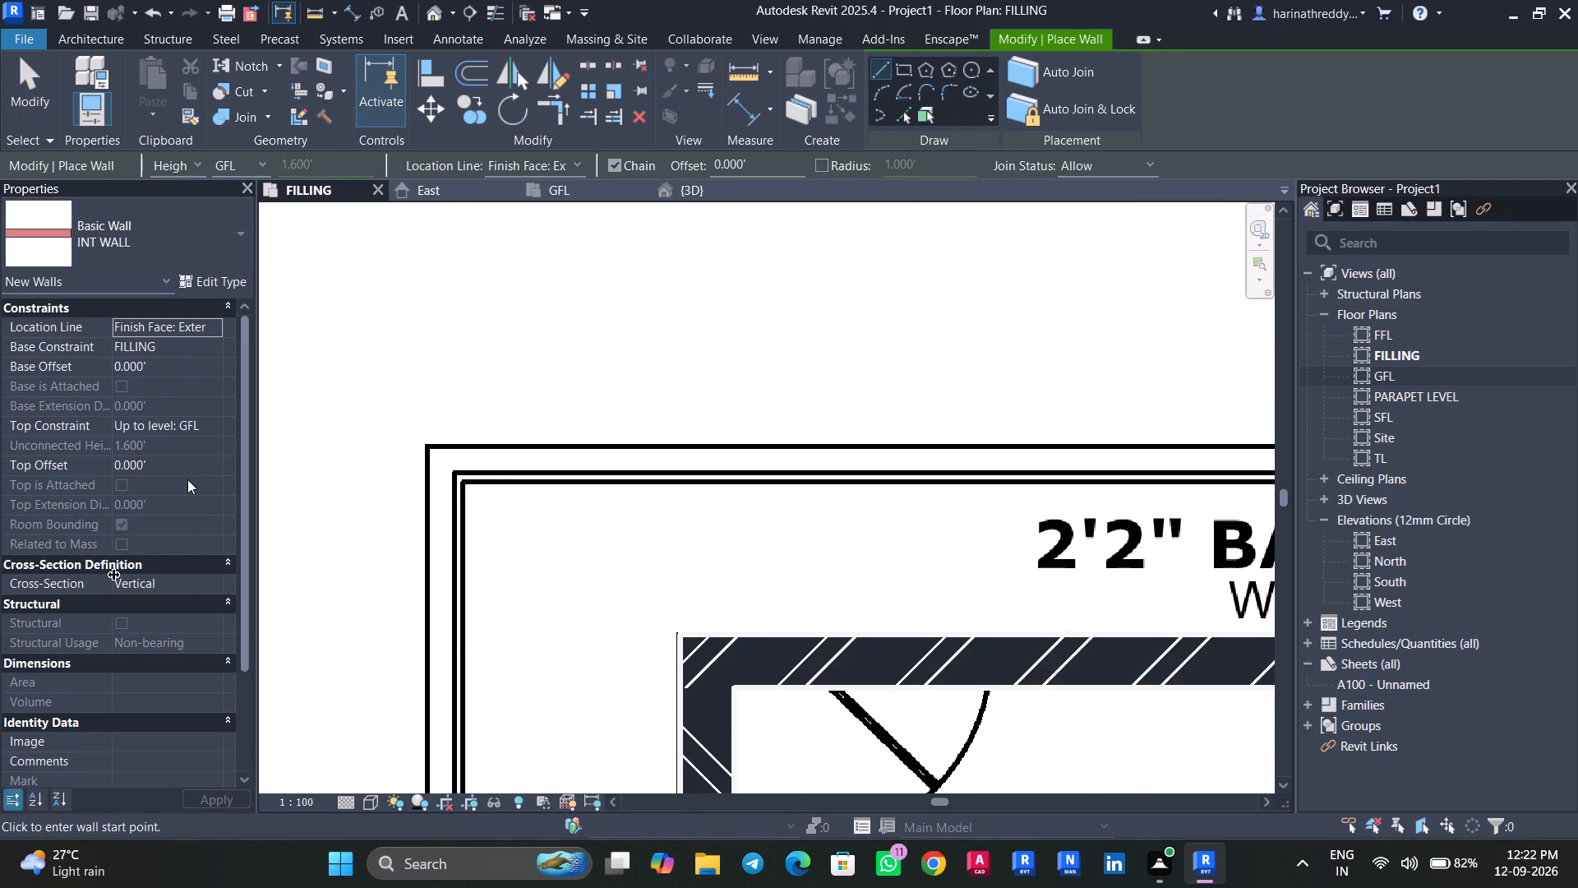
{"action": "left_click", "coordinate": [215, 345]}
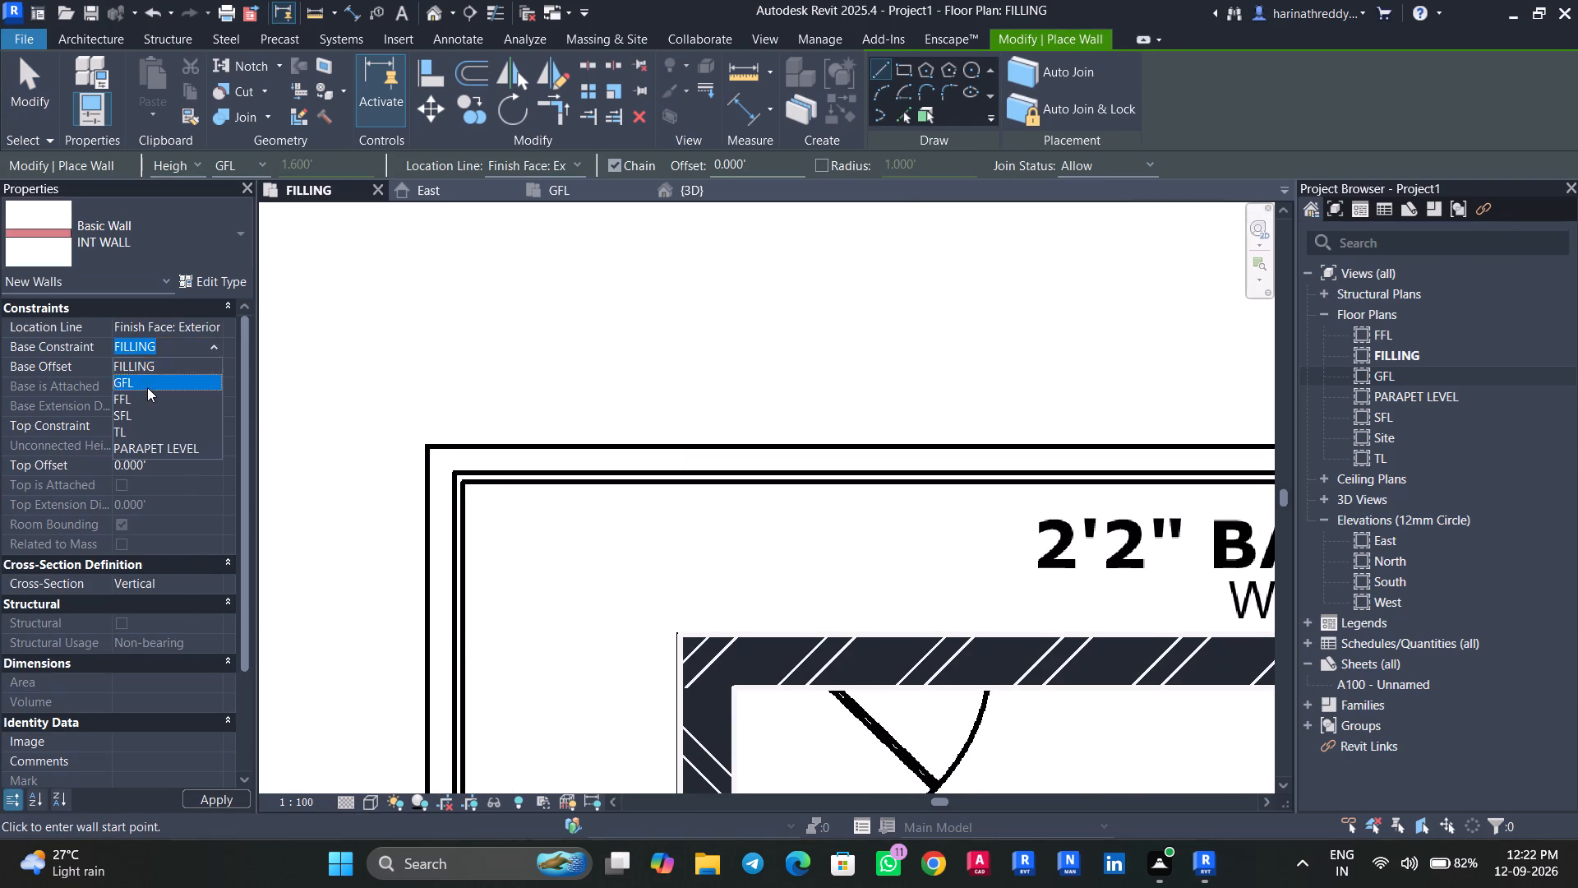
{"action": "left_click", "coordinate": [147, 387]}
{"action": "left_click", "coordinate": [224, 427]}
{"action": "left_click", "coordinate": [217, 422]}
{"action": "left_click", "coordinate": [202, 422]}
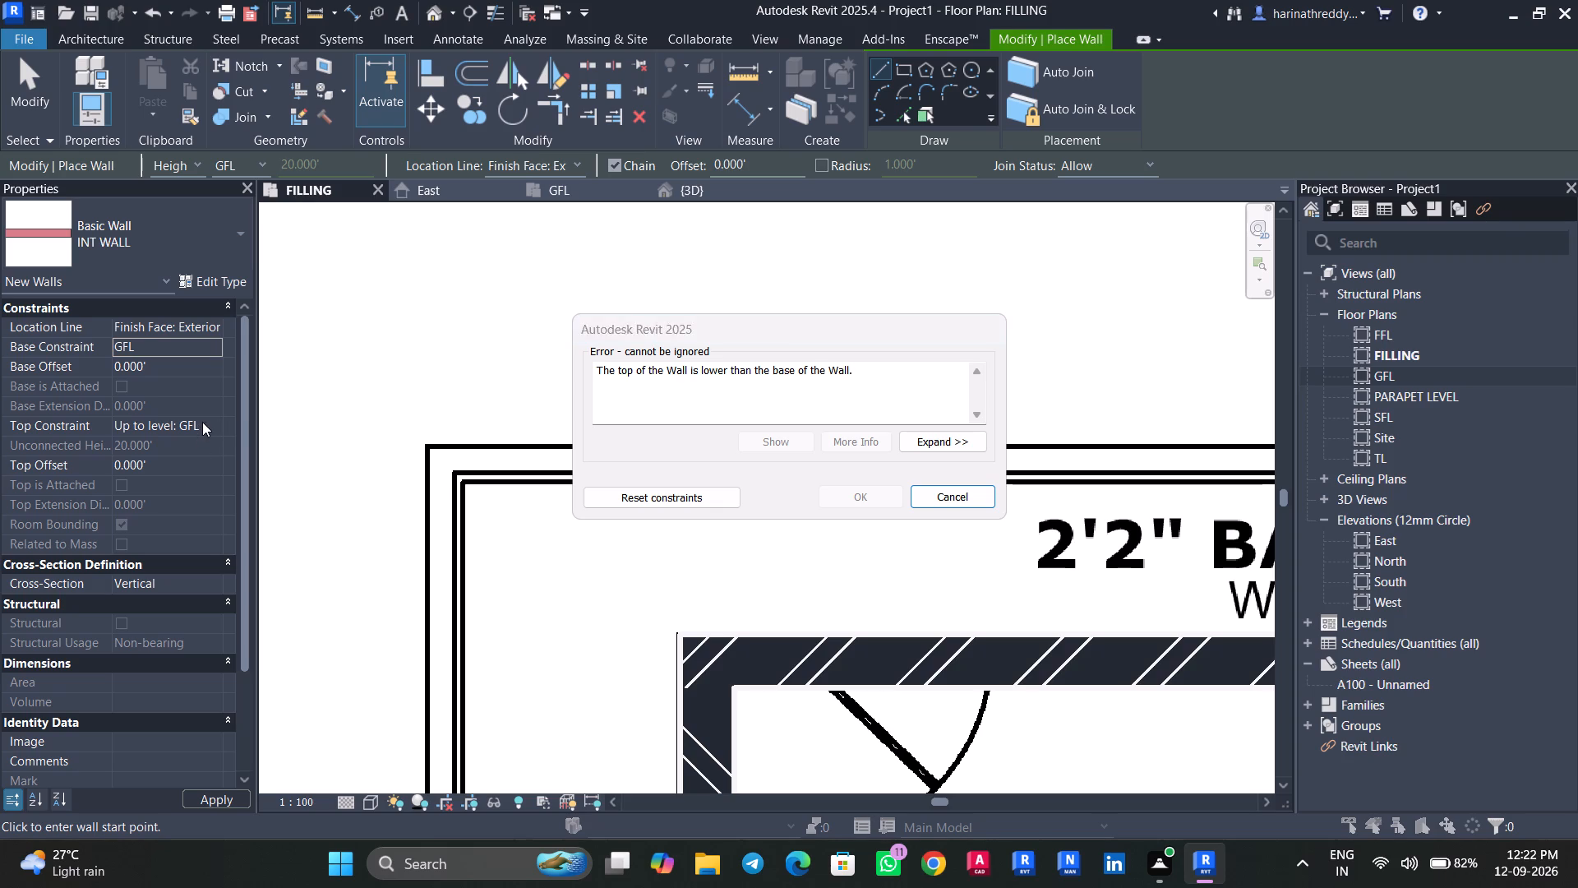
{"action": "left_click", "coordinate": [655, 497]}
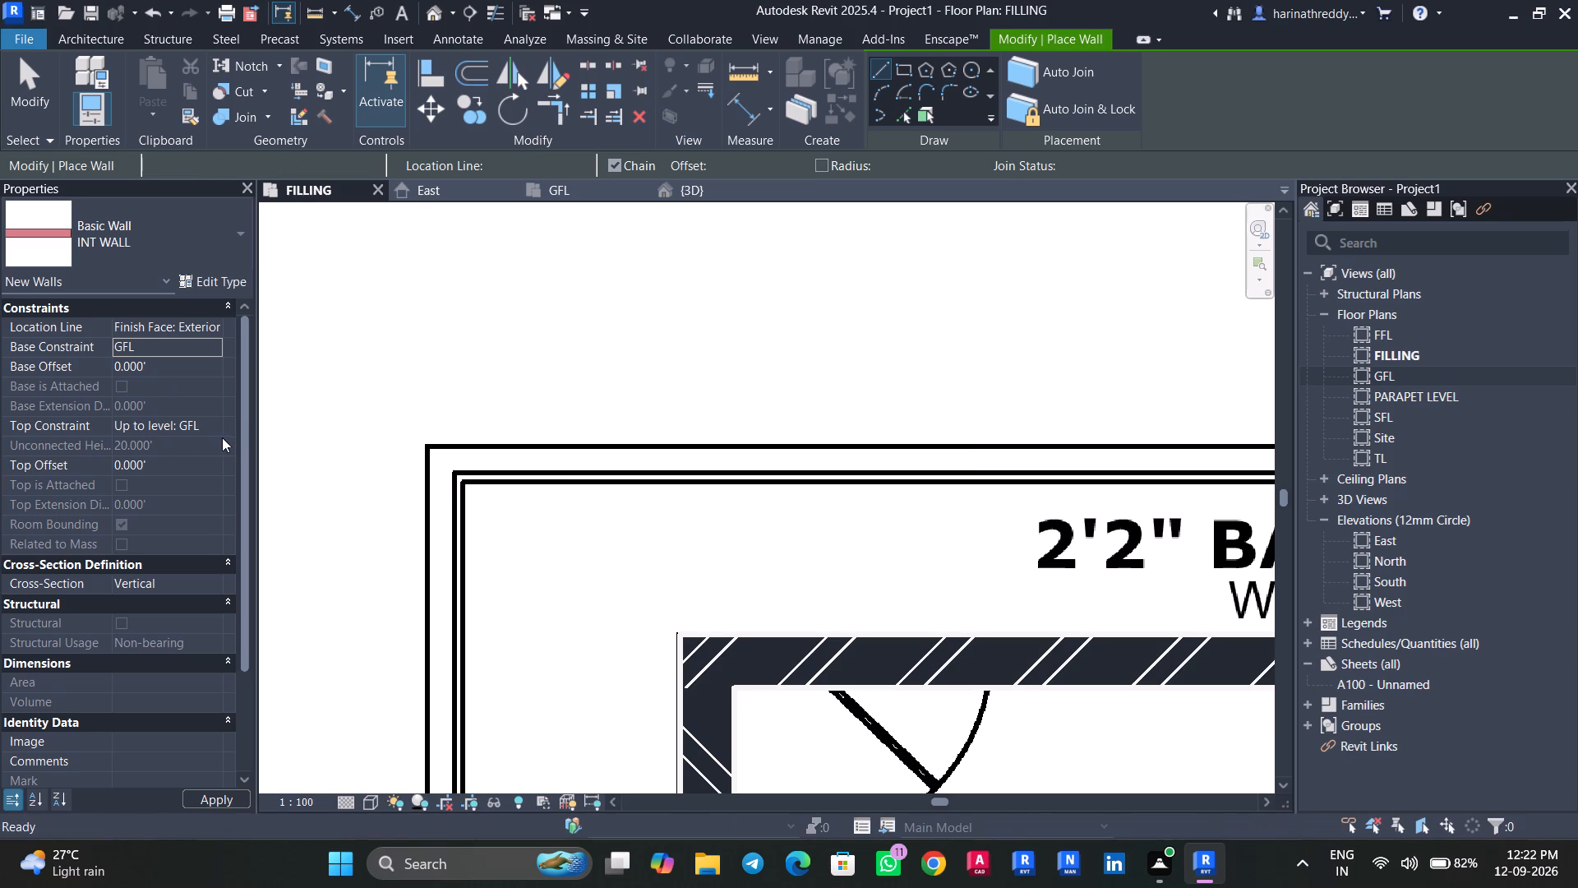
Set the new wall's base constraint to GFL, top constraint to Up to level: FFL, and top offset to -6'.
{"action": "left_click", "coordinate": [204, 341]}
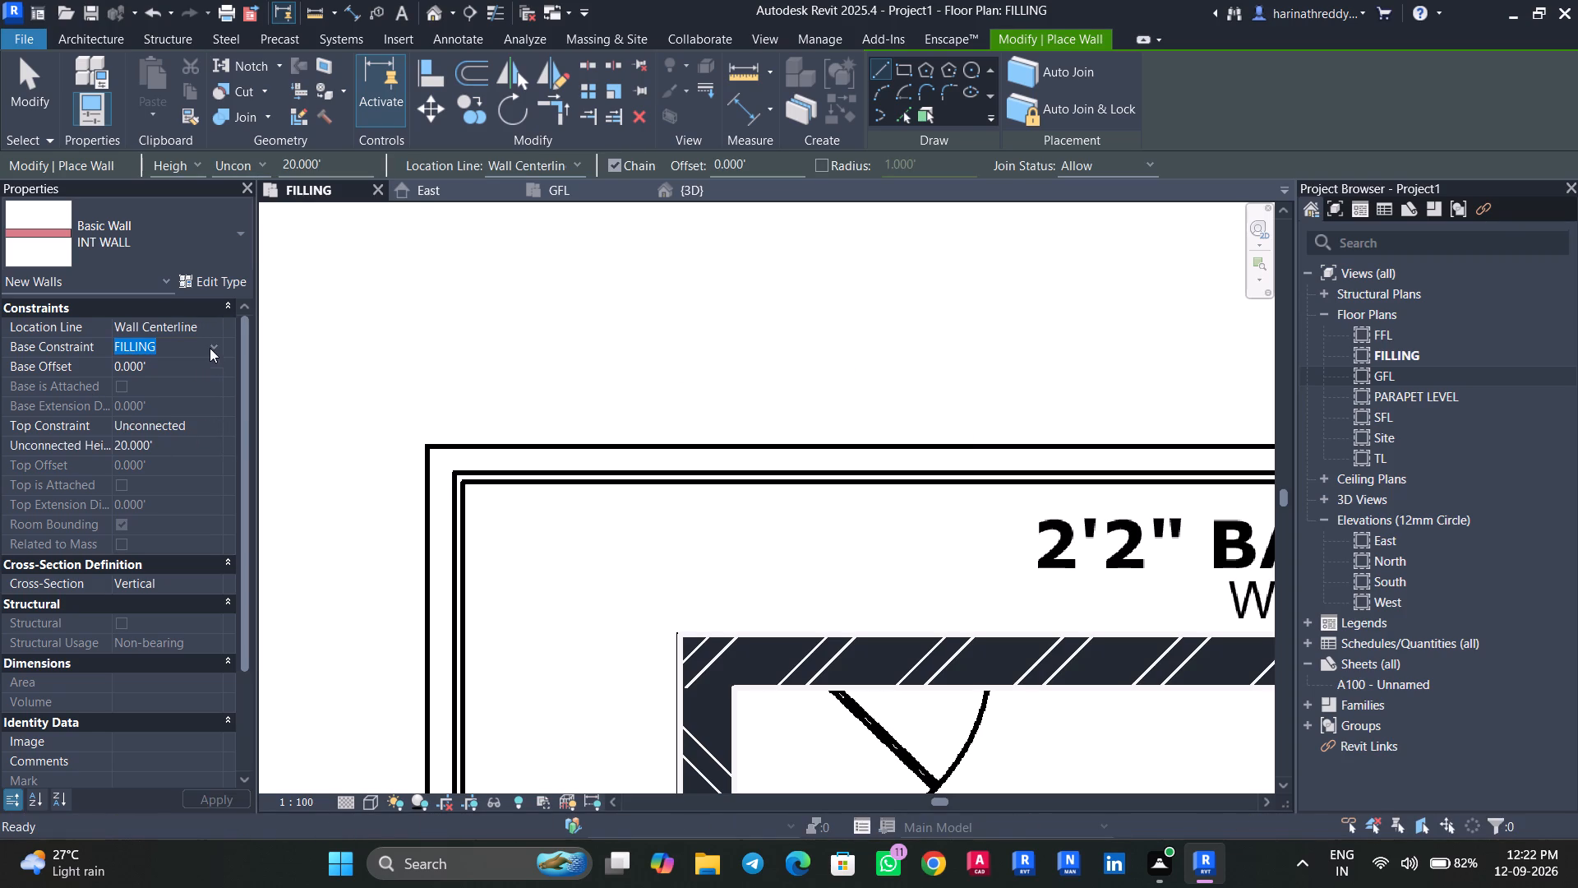
{"action": "left_click", "coordinate": [208, 345]}
{"action": "left_click", "coordinate": [144, 385]}
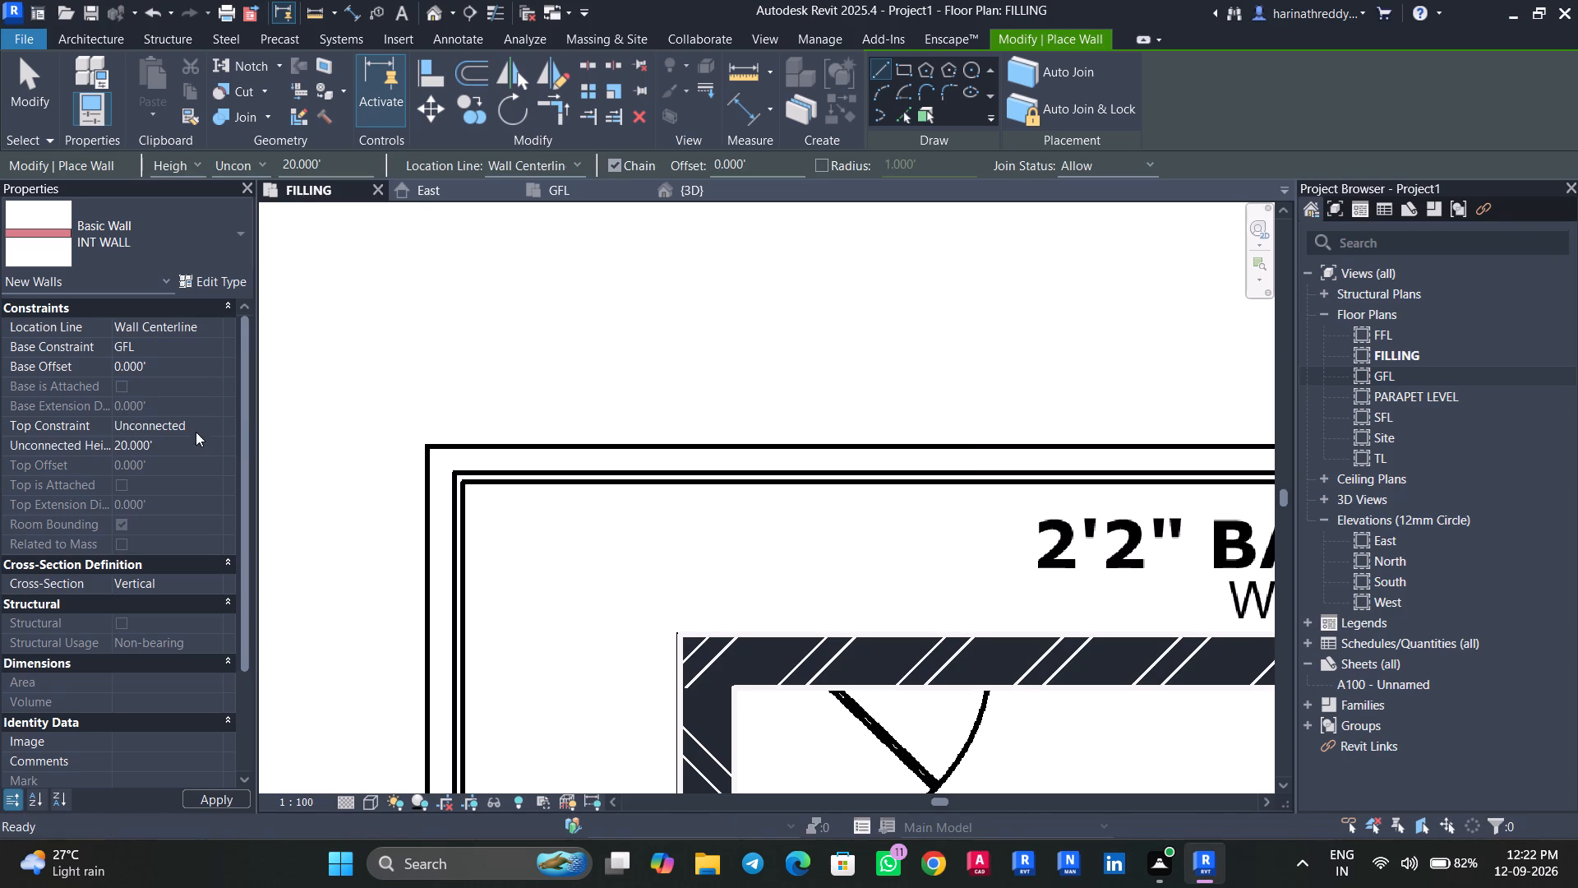
{"action": "left_click", "coordinate": [204, 426]}
{"action": "left_click", "coordinate": [212, 429]}
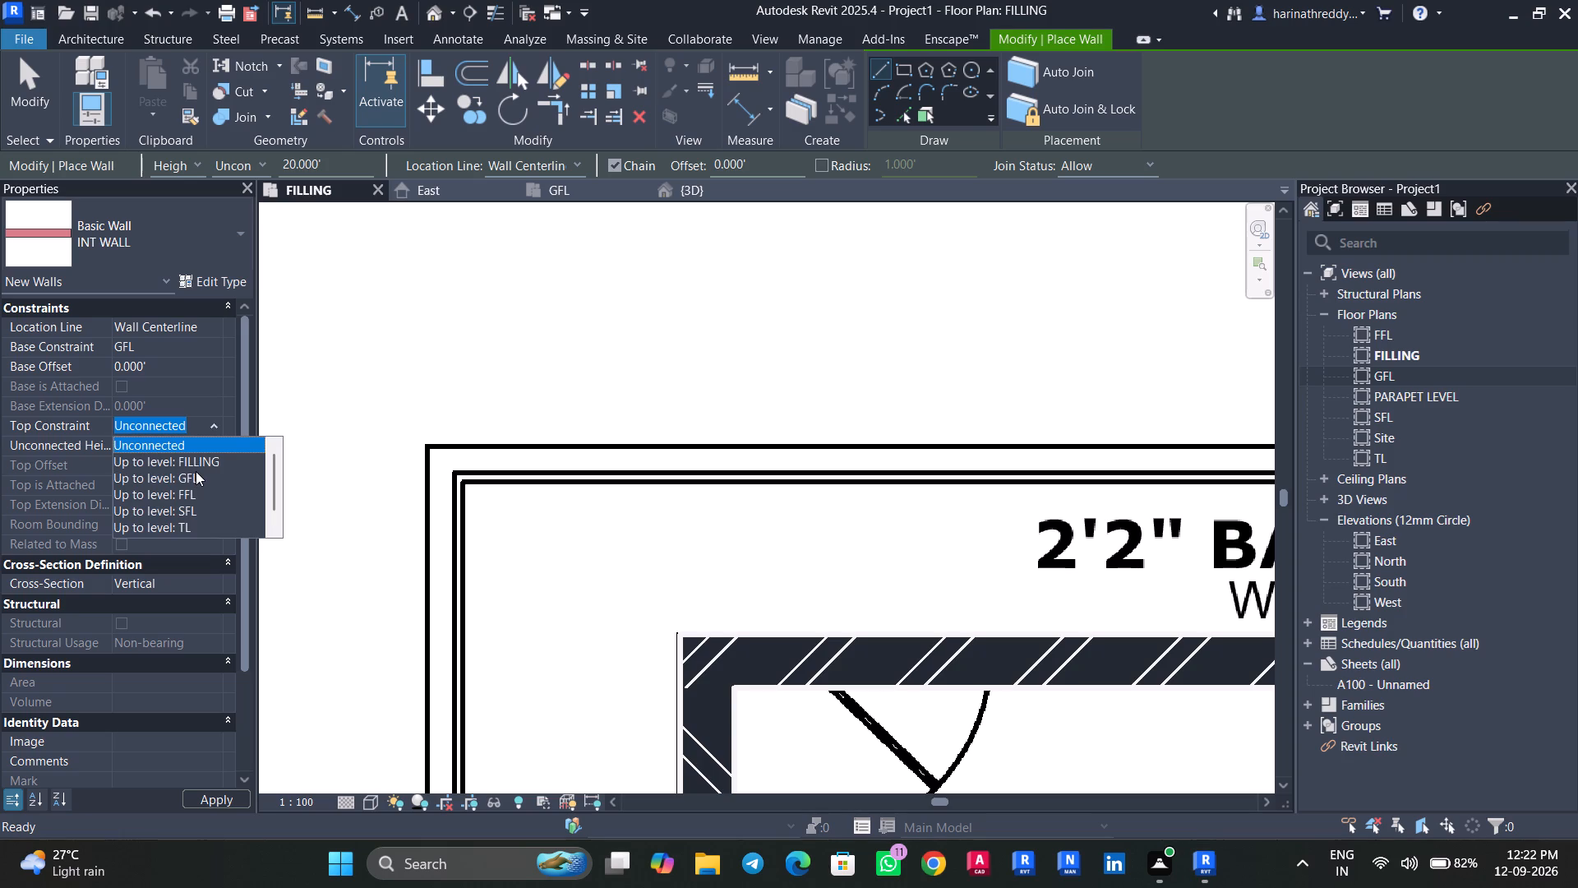
{"action": "left_click", "coordinate": [198, 495]}
{"action": "left_click", "coordinate": [159, 467]}
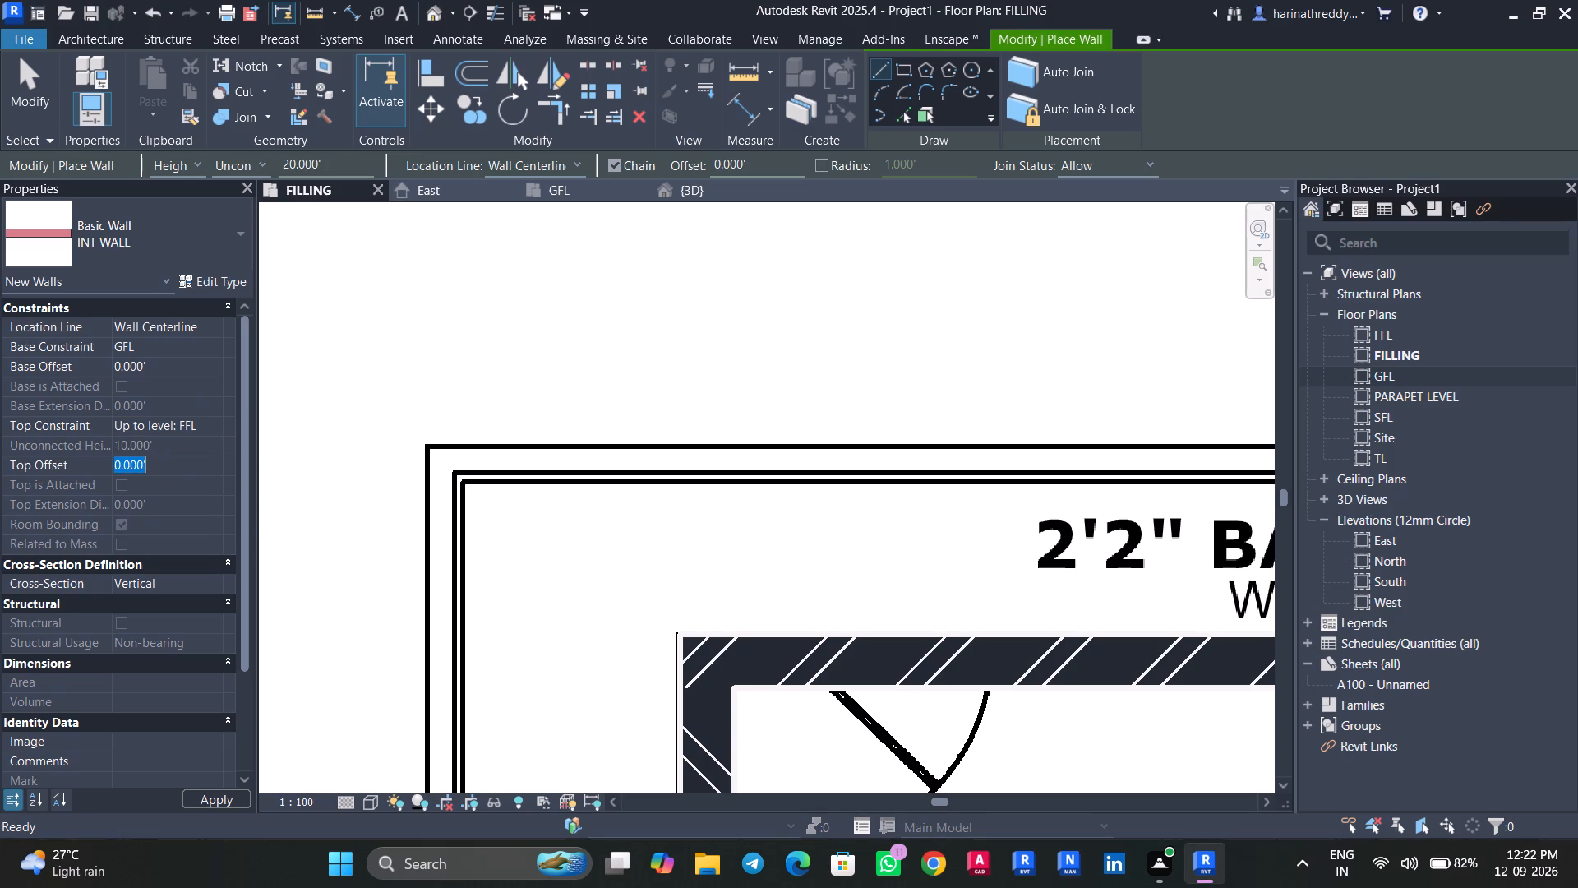
{"action": "key", "text": "minus"}
{"action": "type", "text": "6'"}
{"action": "key", "text": "Return"}
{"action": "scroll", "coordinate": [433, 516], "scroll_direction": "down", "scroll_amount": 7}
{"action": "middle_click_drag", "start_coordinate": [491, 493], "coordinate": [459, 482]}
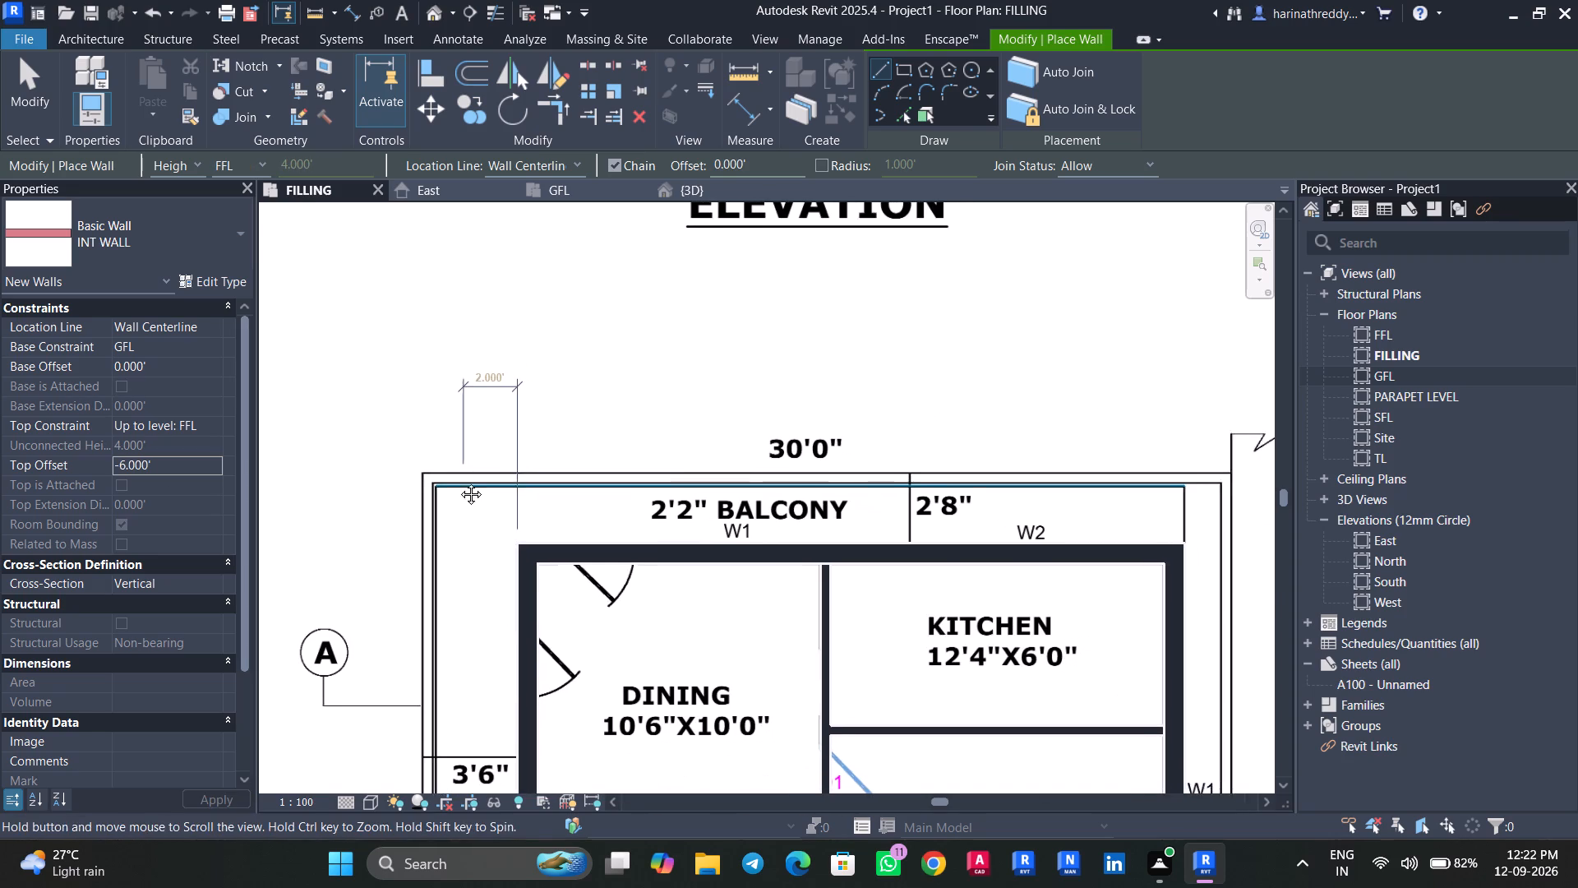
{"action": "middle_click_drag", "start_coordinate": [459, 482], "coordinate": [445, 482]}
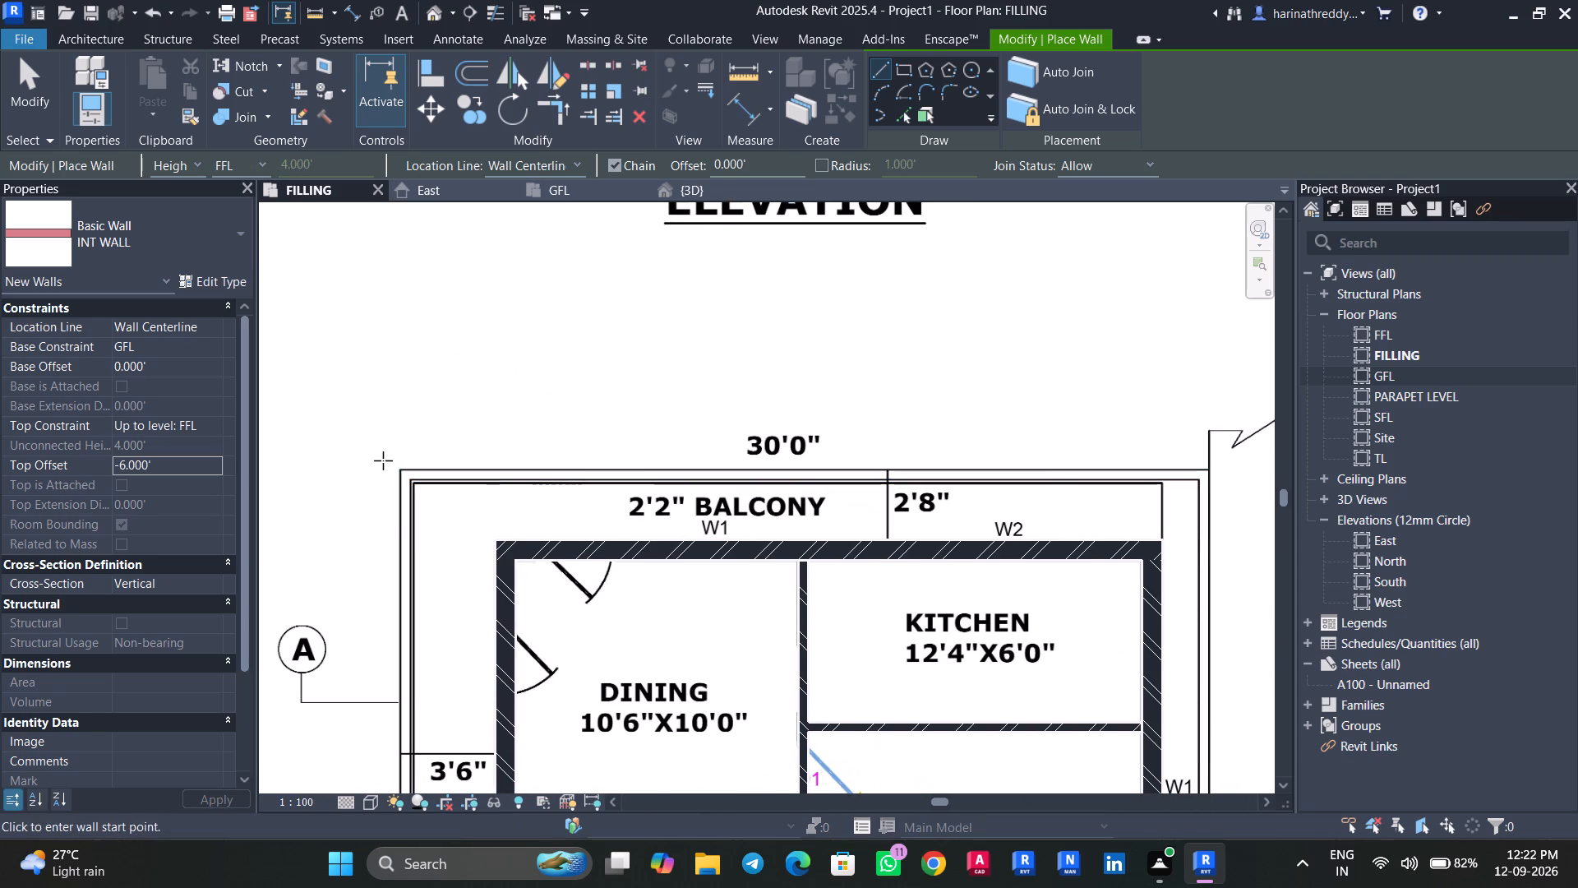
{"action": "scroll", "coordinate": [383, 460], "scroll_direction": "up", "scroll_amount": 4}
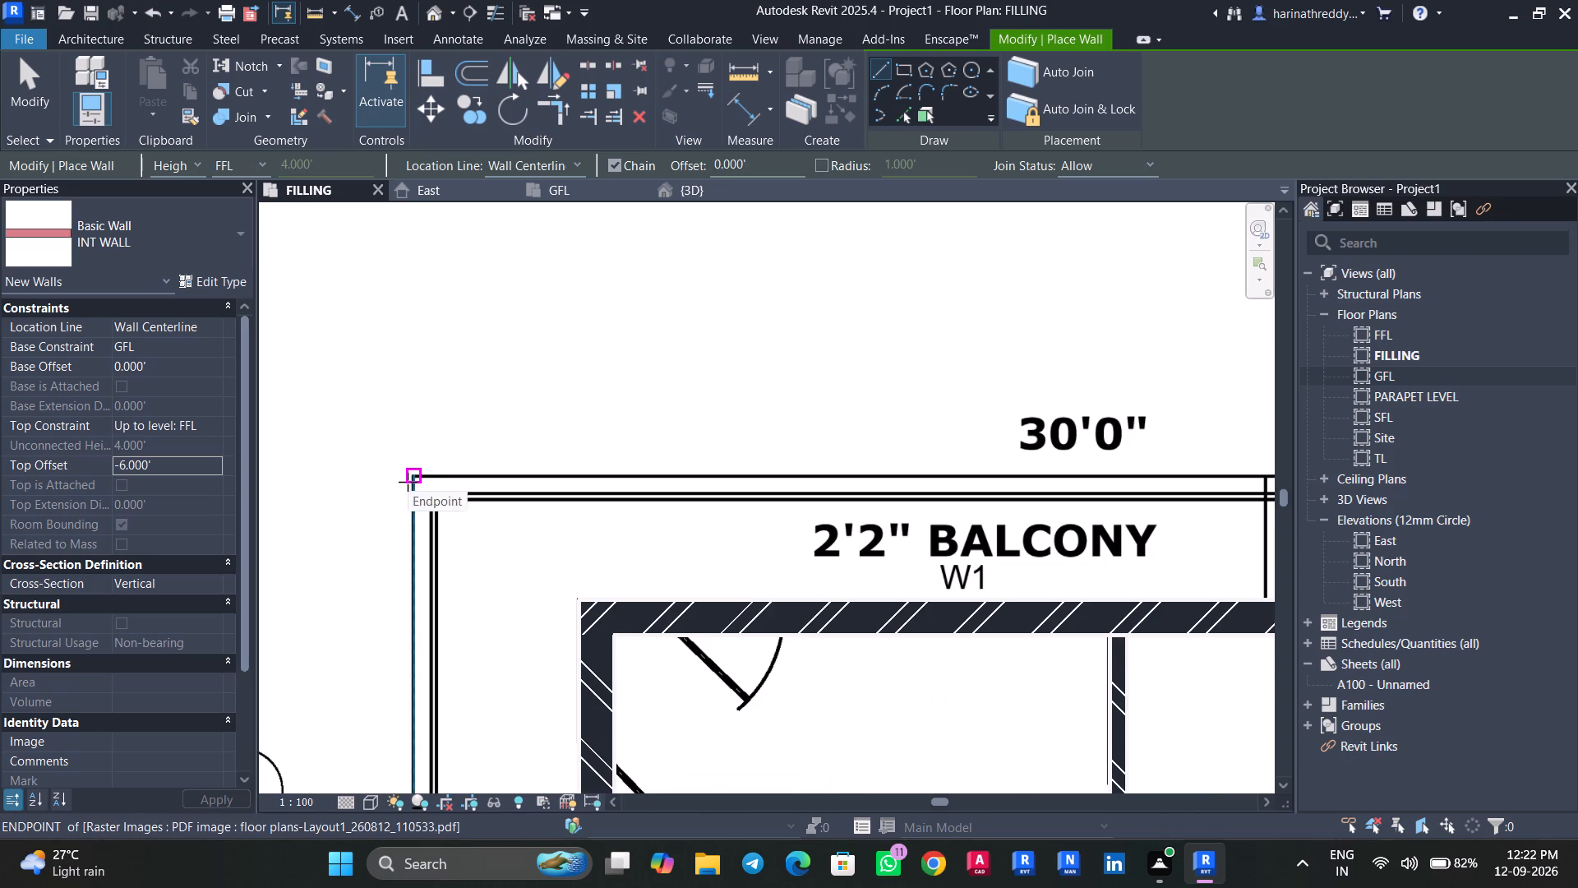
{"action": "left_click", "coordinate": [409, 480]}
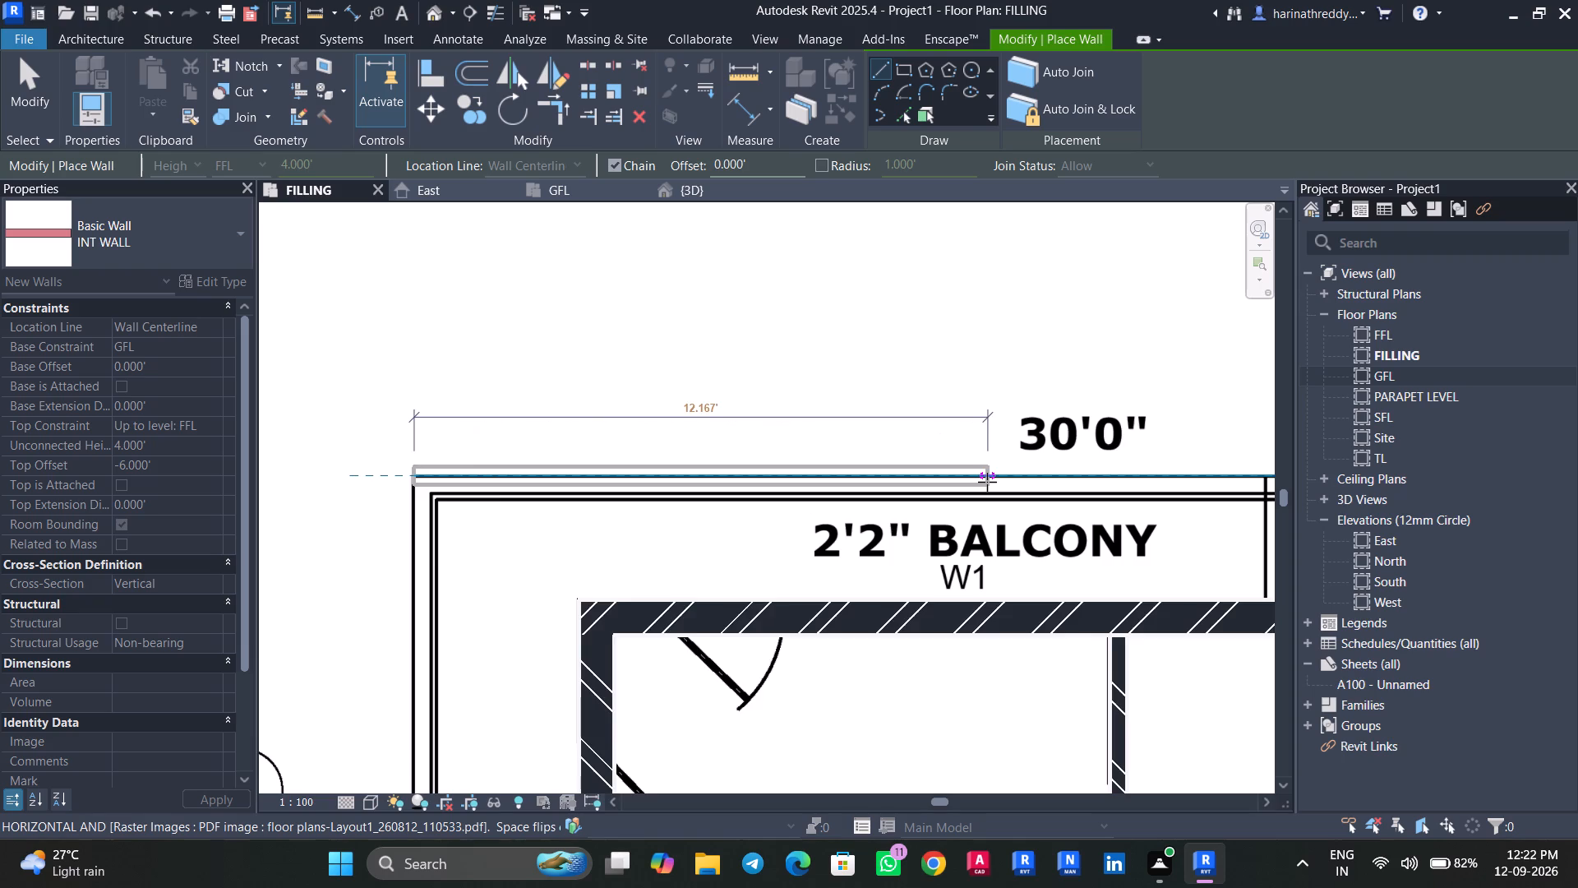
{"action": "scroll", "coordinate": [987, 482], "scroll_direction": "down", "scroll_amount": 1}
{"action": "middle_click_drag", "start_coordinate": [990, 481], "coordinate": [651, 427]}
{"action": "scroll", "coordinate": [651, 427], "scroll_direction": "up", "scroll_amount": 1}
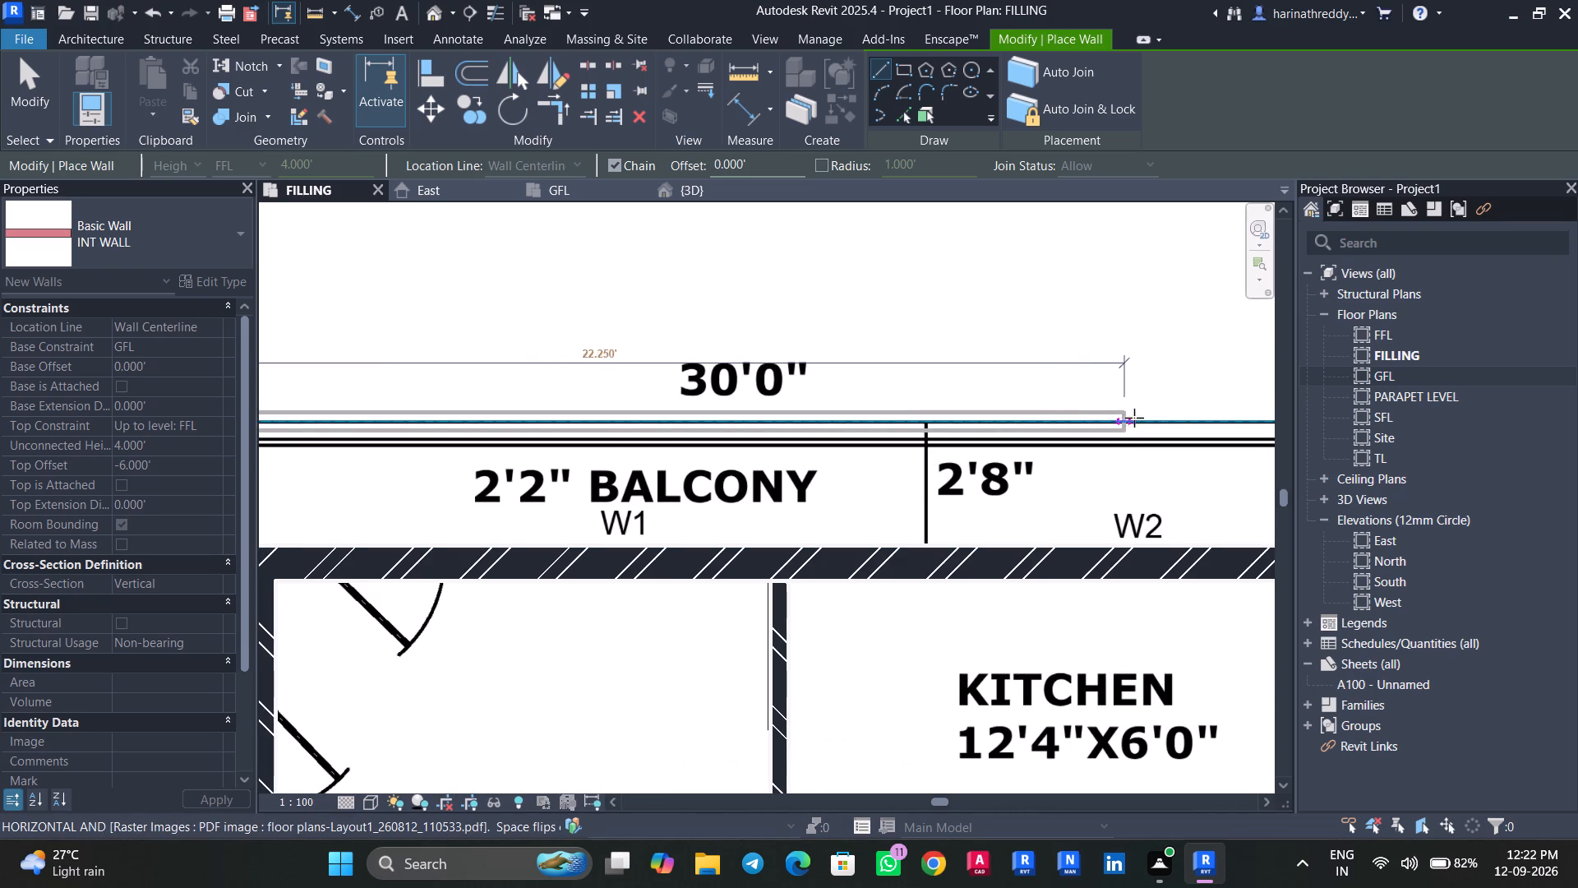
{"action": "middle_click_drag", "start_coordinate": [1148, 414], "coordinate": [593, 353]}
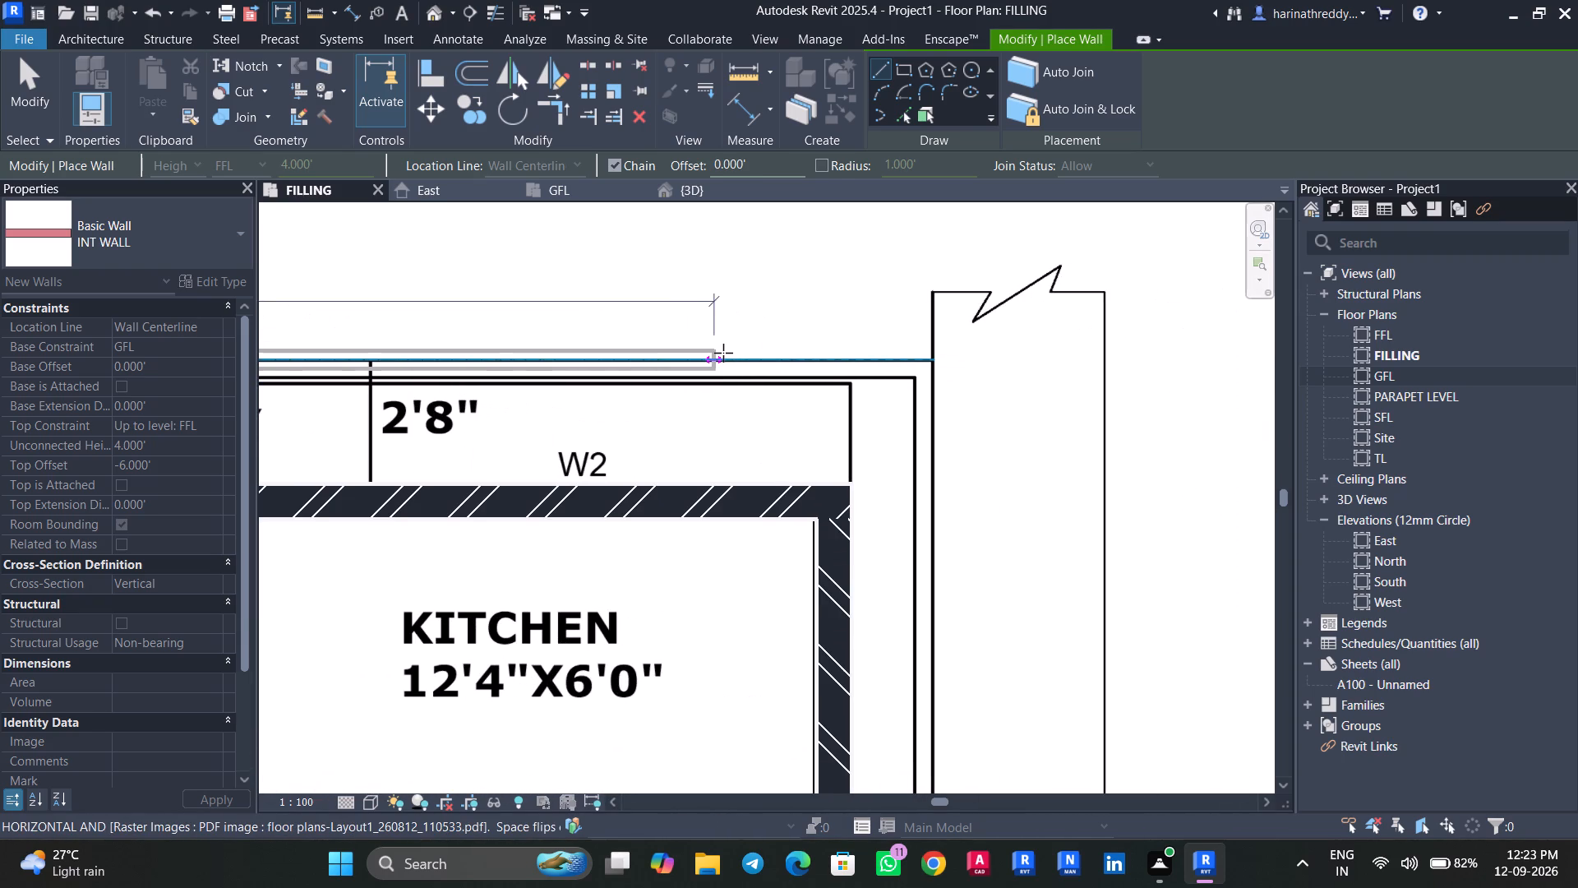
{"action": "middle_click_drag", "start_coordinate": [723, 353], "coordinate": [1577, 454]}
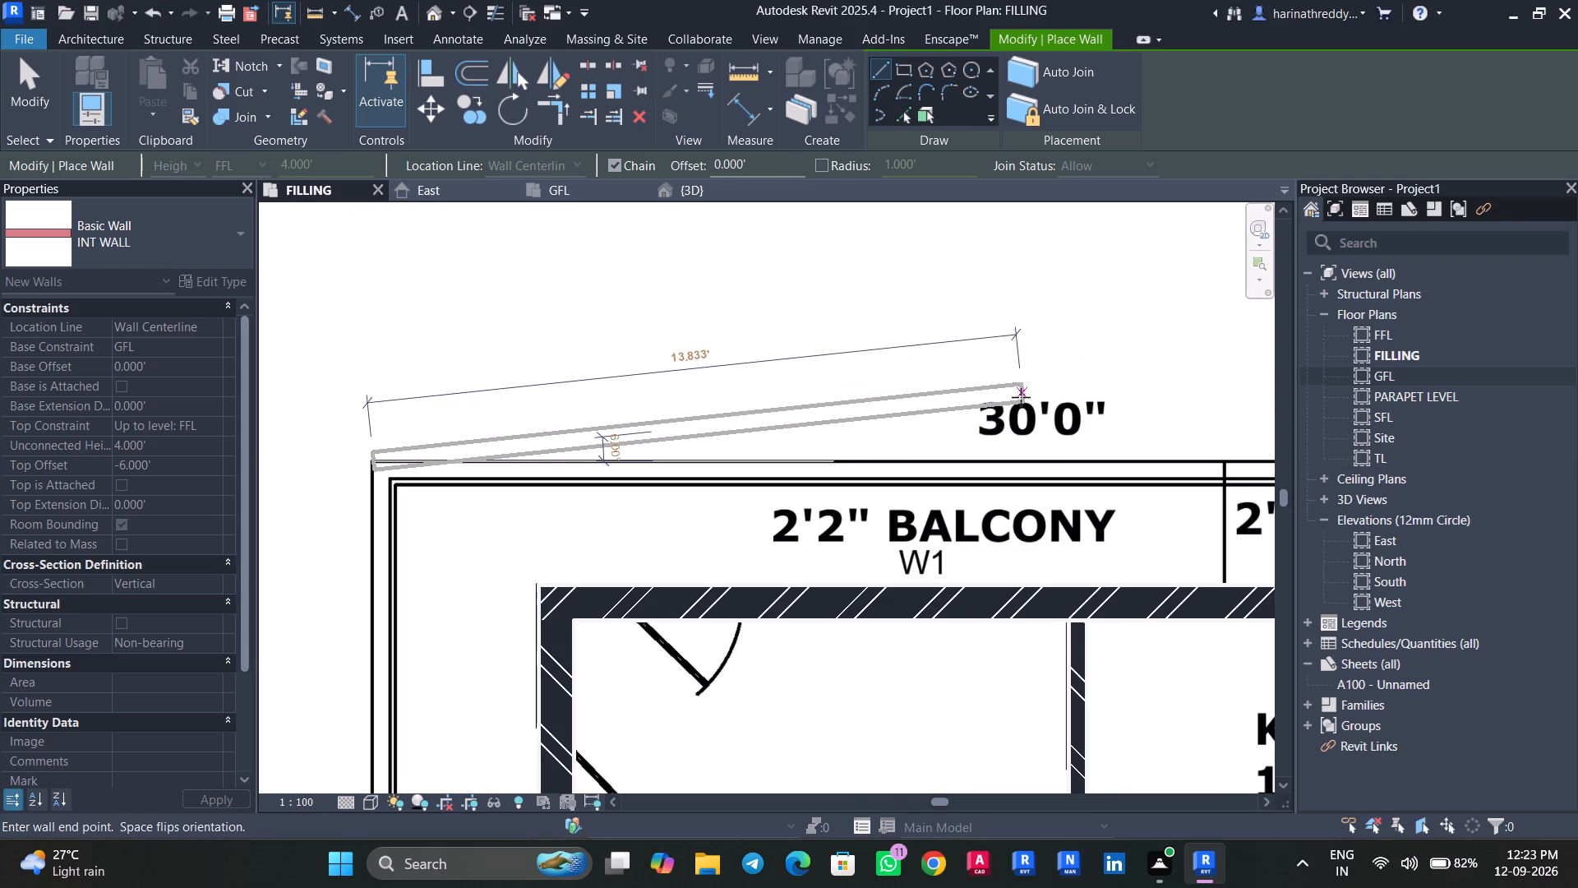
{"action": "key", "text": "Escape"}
With the location line at Finish Face: Exterior, draw a wall about 30' long on the boundary above the dining and kitchen, ending at the 33'0" road.
{"action": "scroll", "coordinate": [393, 415], "scroll_direction": "up", "scroll_amount": 3}
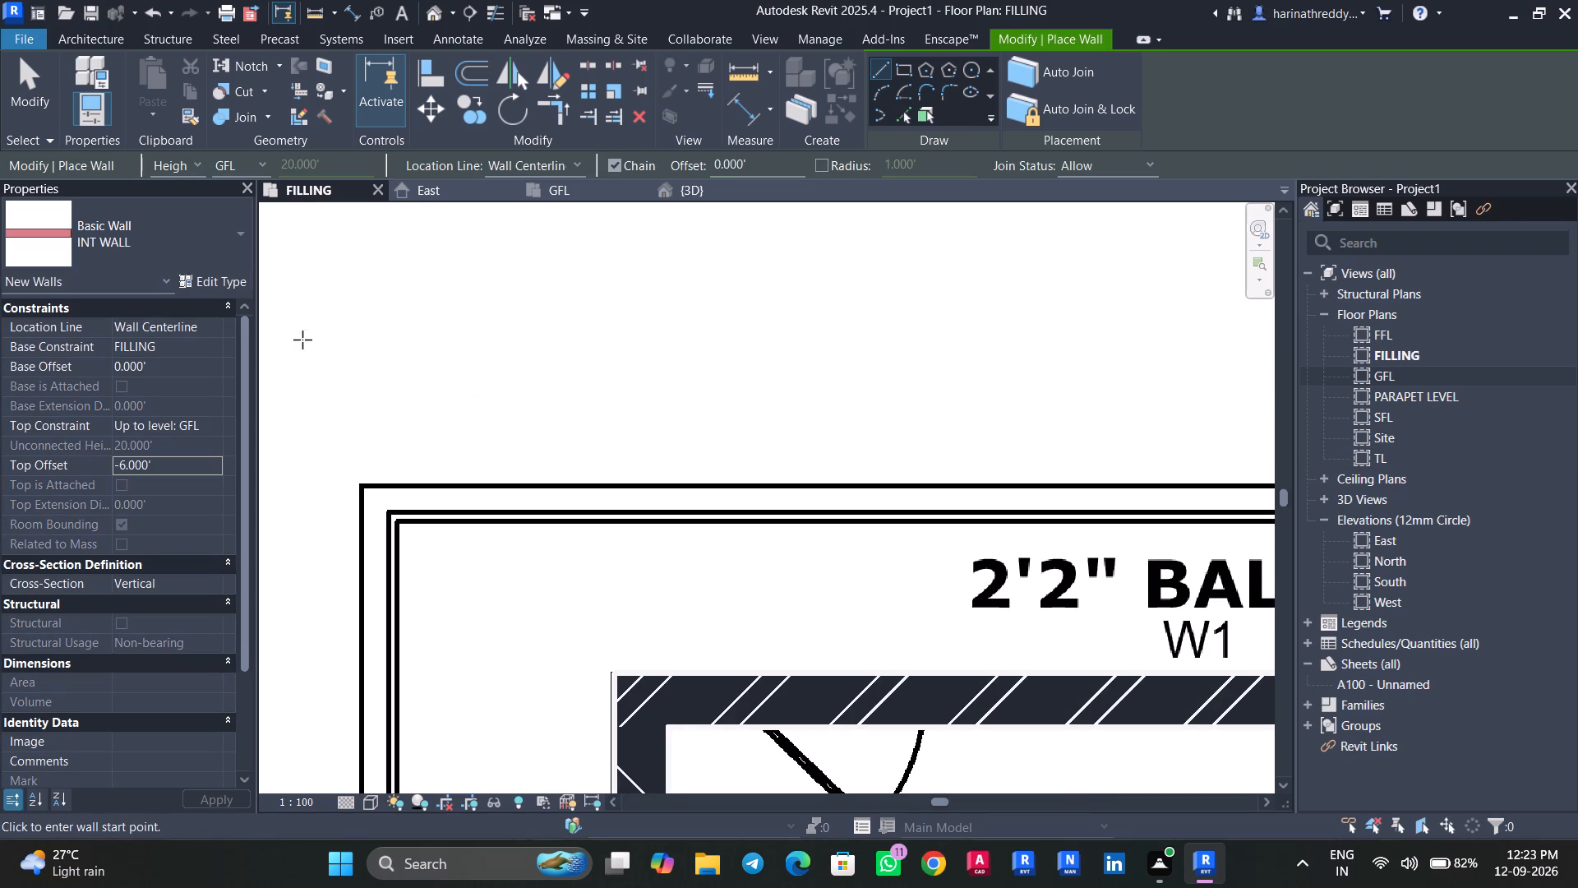
{"action": "left_click", "coordinate": [566, 161]}
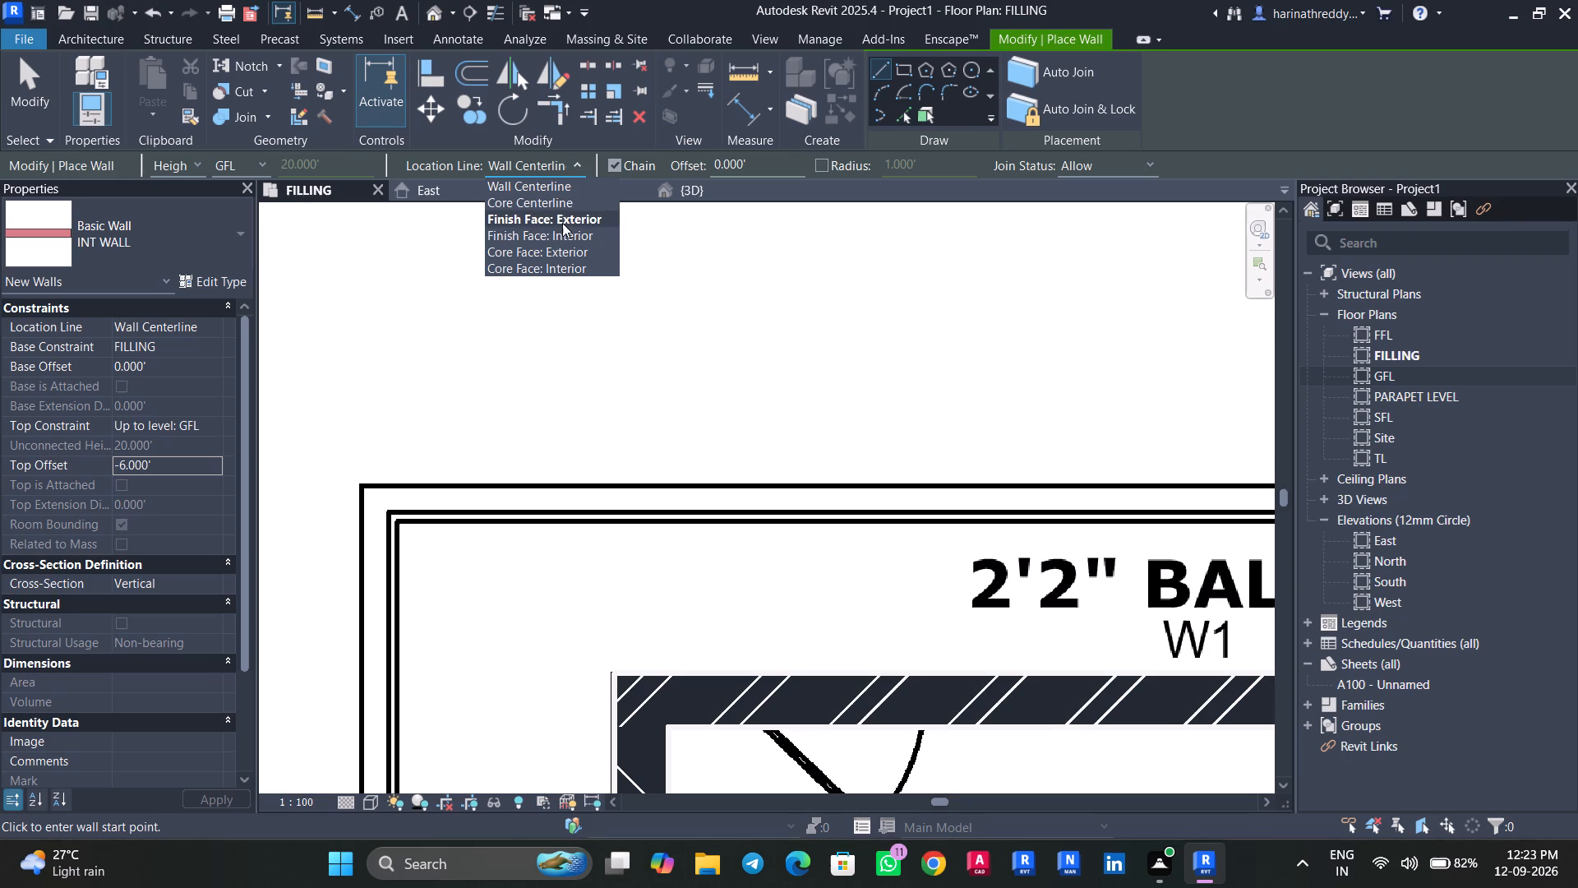
{"action": "left_click", "coordinate": [562, 223]}
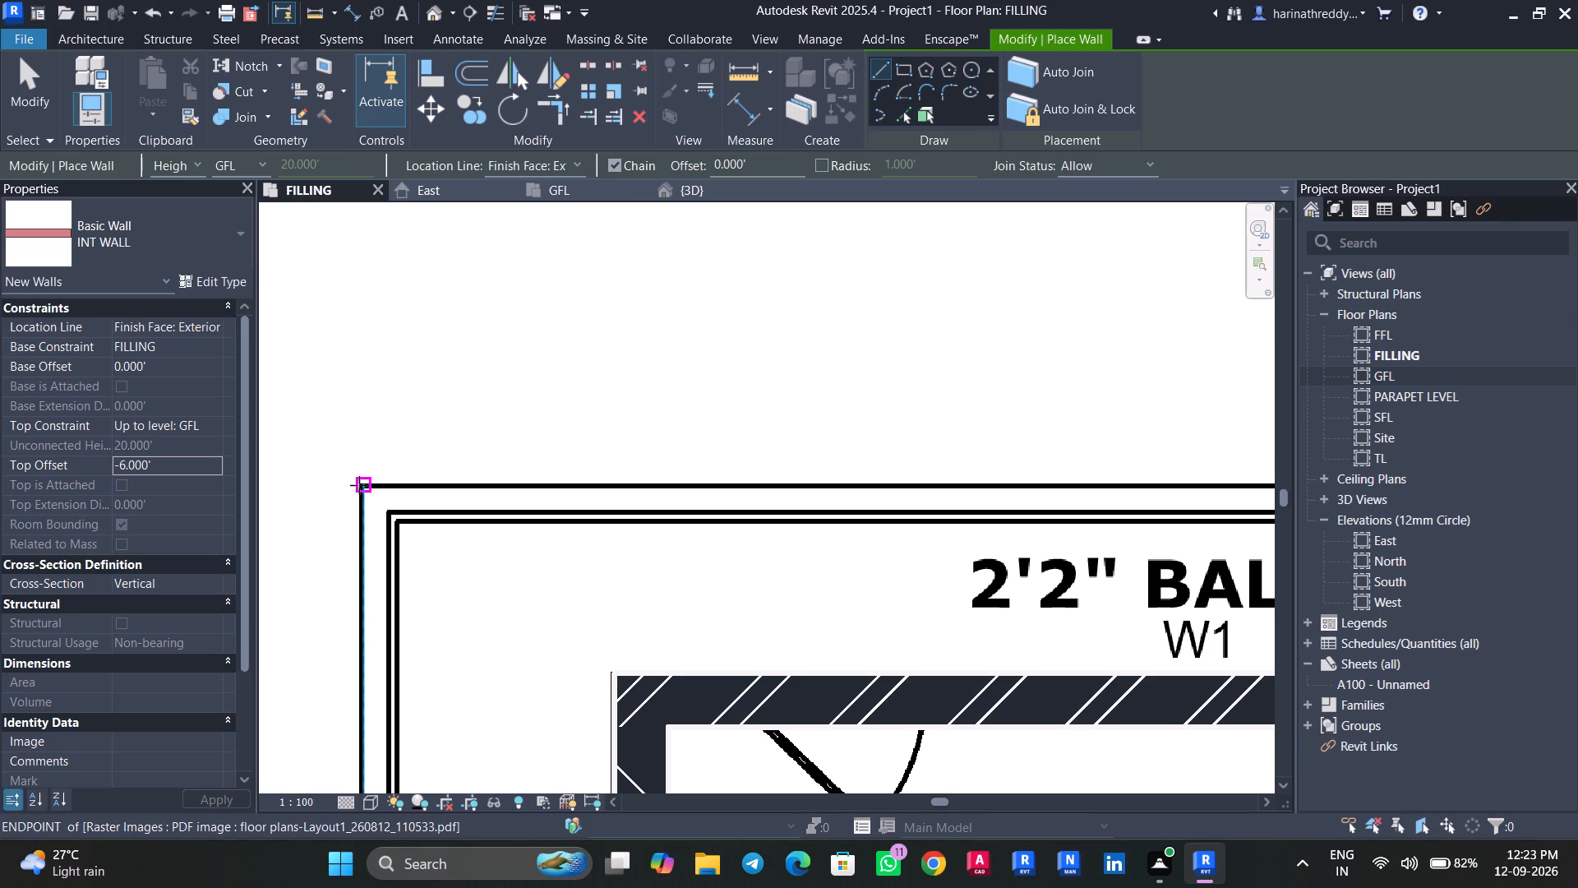
{"action": "left_click", "coordinate": [359, 485]}
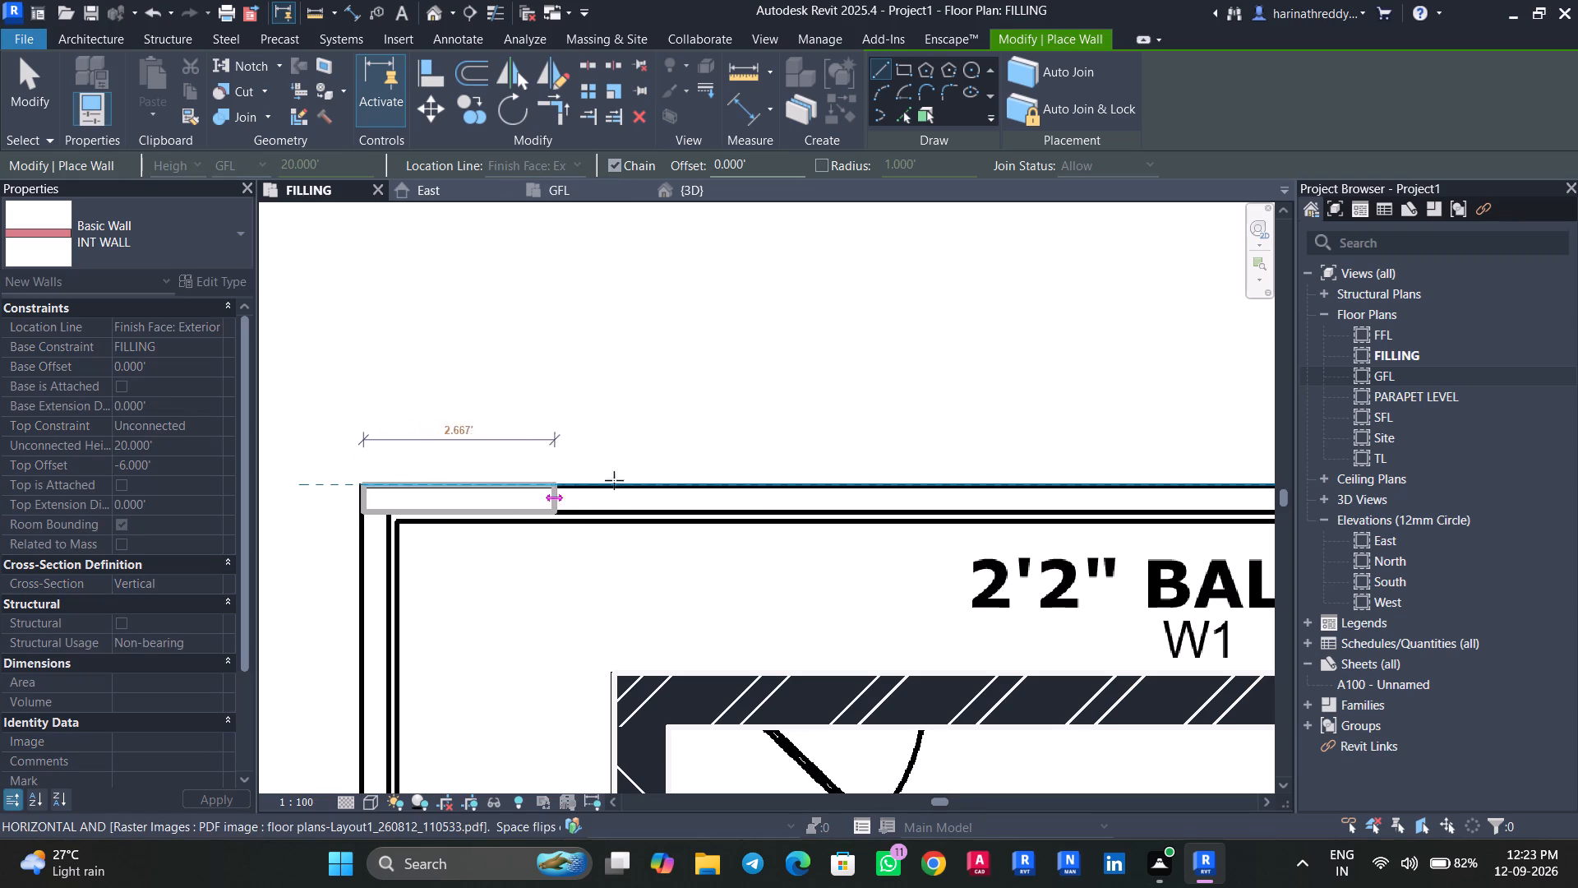
{"action": "scroll", "coordinate": [1018, 461], "scroll_direction": "down", "scroll_amount": 6}
{"action": "scroll", "coordinate": [1018, 461], "scroll_direction": "up", "scroll_amount": 1}
{"action": "scroll", "coordinate": [1018, 461], "scroll_direction": "down", "scroll_amount": 6}
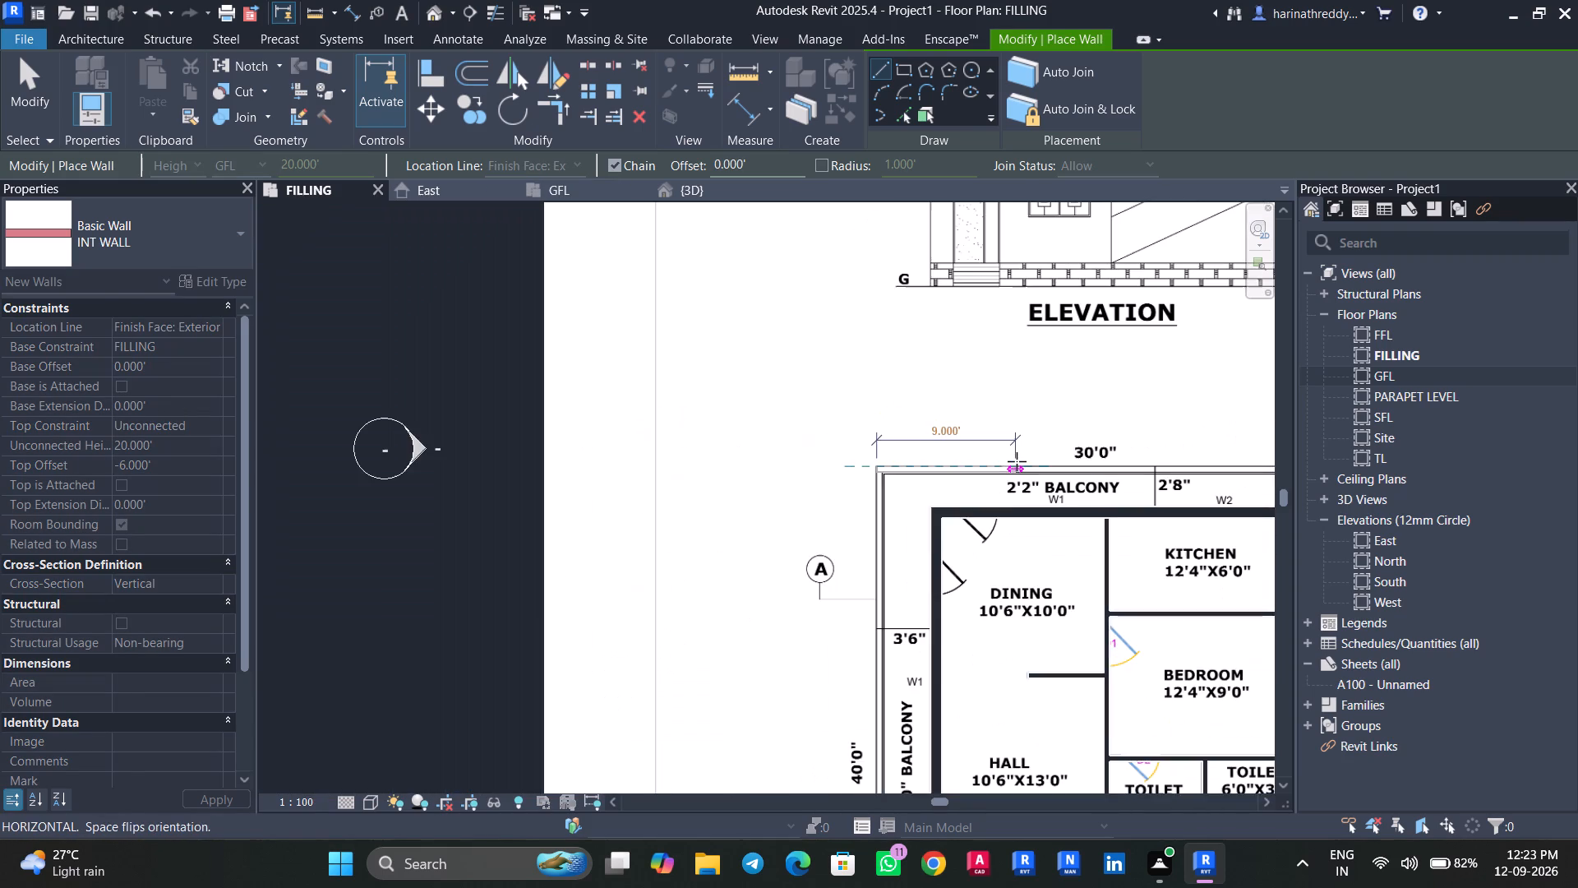
{"action": "middle_click_drag", "start_coordinate": [1017, 461], "coordinate": [529, 479]}
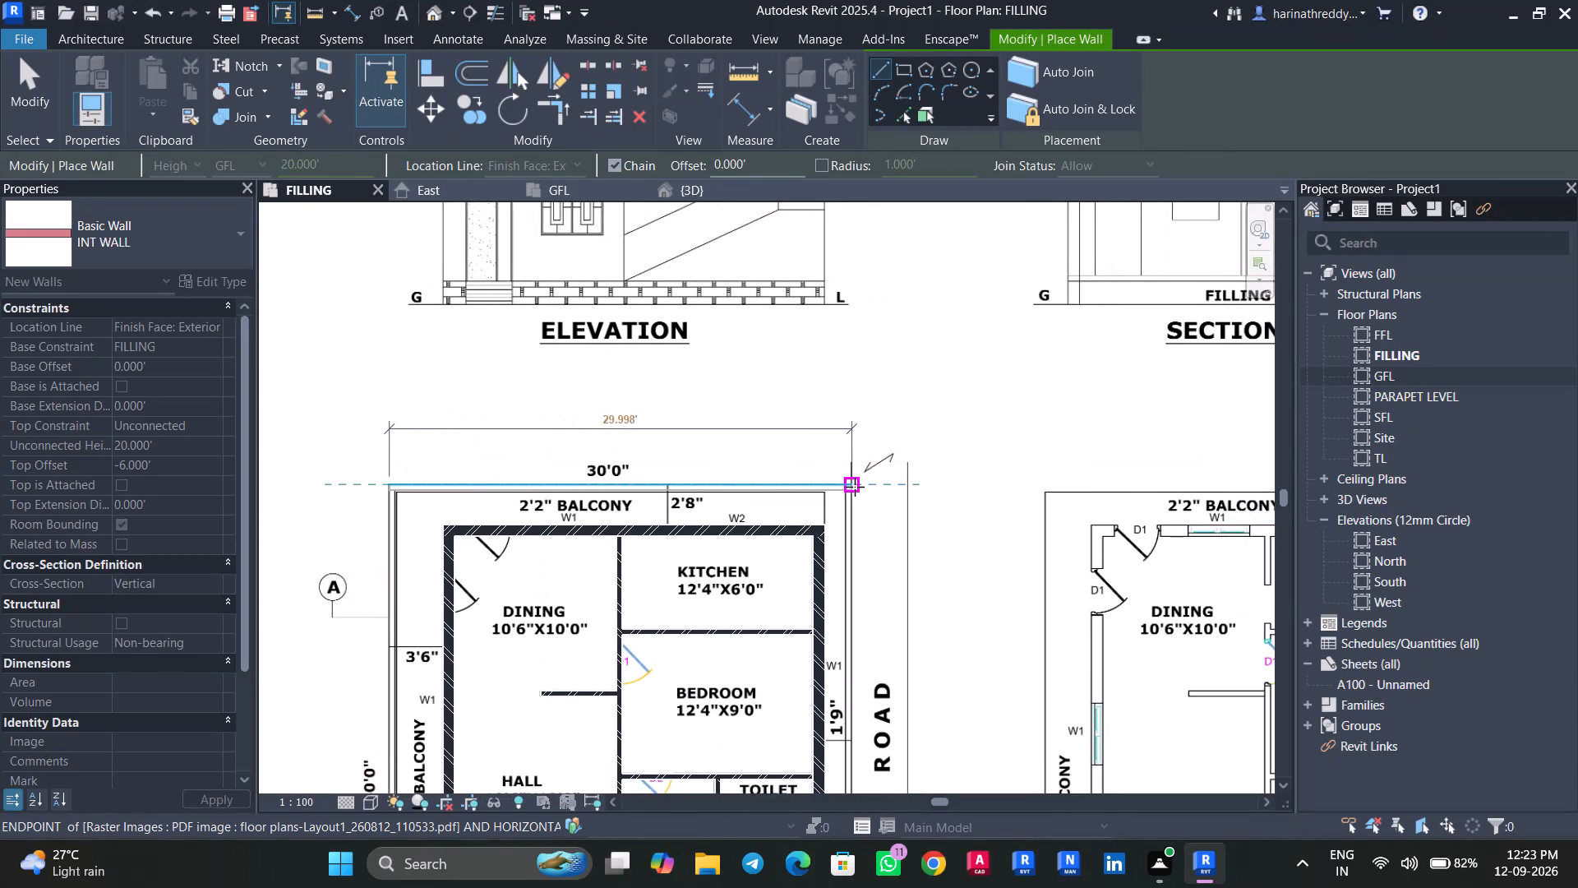
{"action": "scroll", "coordinate": [855, 487], "scroll_direction": "down", "scroll_amount": 1}
{"action": "scroll", "coordinate": [855, 487], "scroll_direction": "up", "scroll_amount": 15}
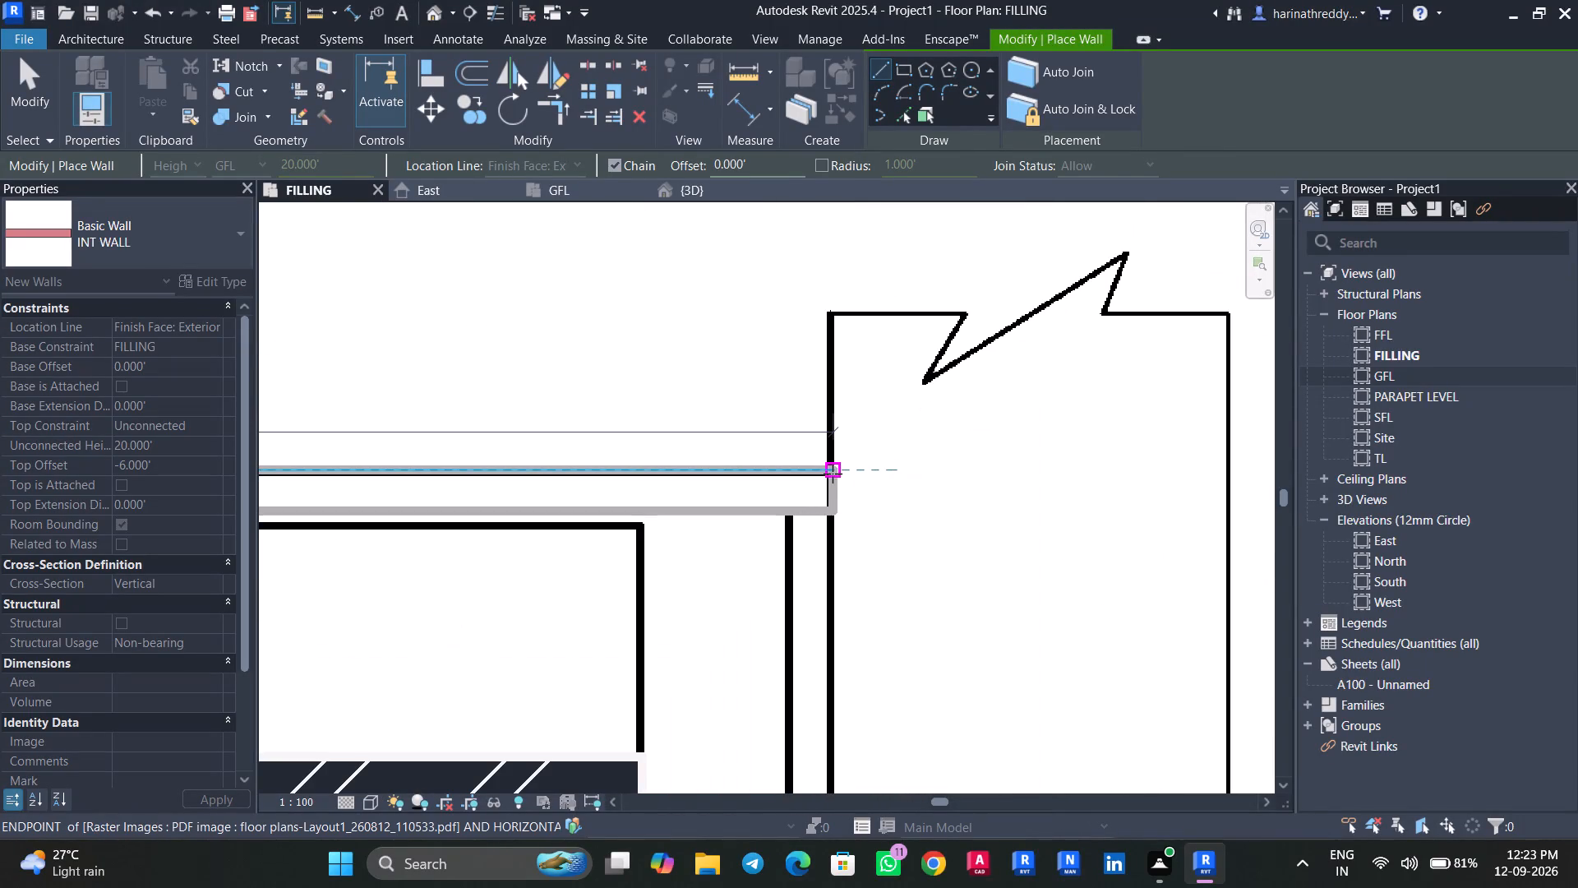
{"action": "scroll", "coordinate": [833, 470], "scroll_direction": "up", "scroll_amount": 5}
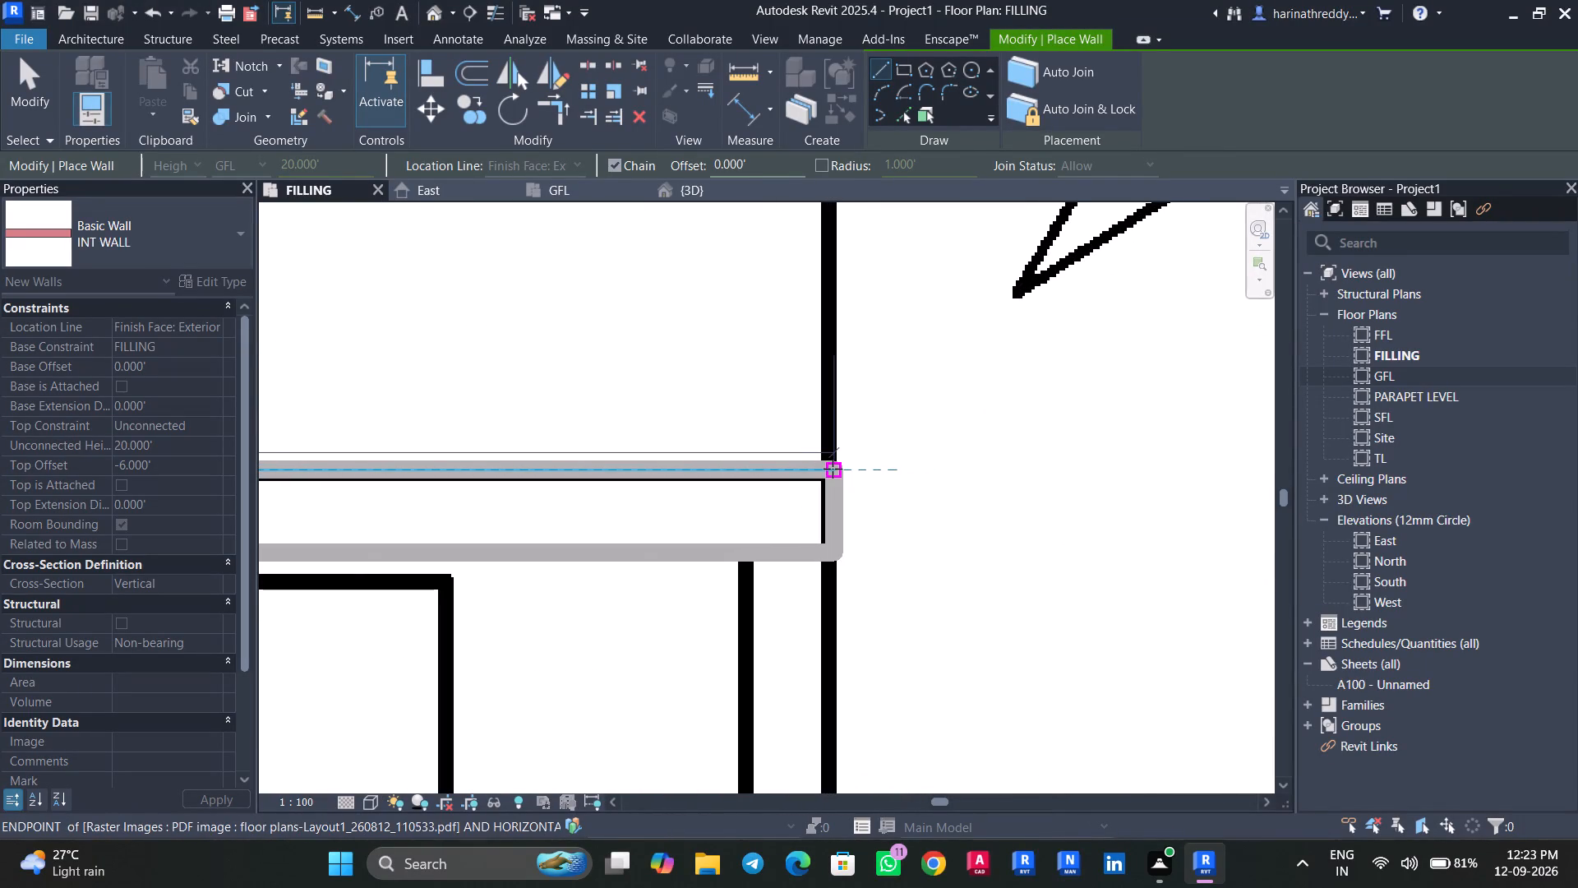
{"action": "left_click", "coordinate": [833, 469]}
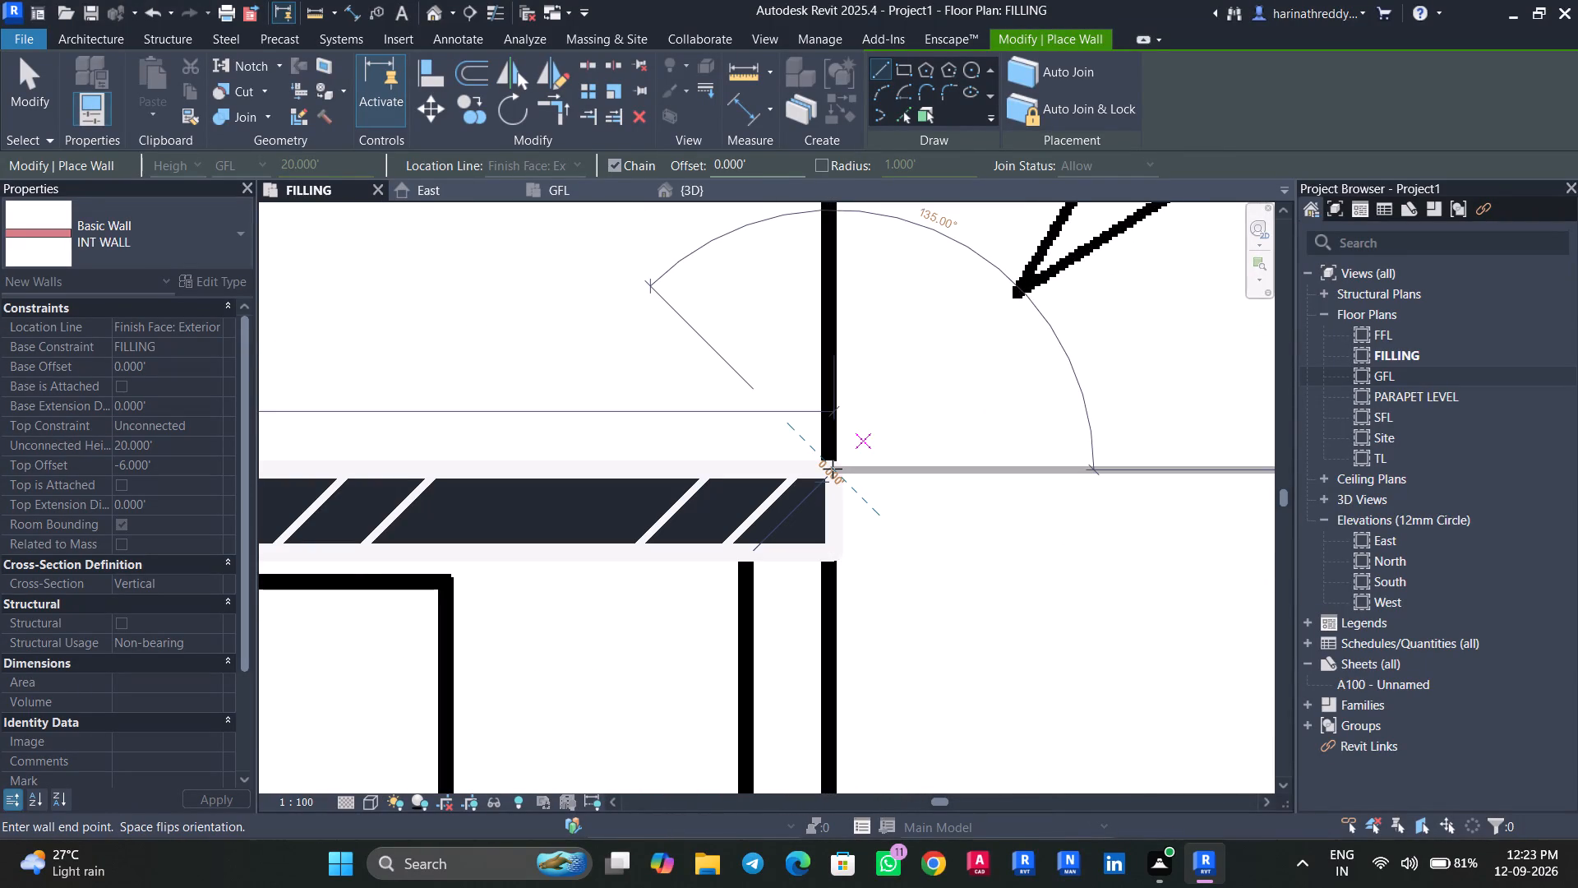
Draw an INT WALL along the plot boundary beside the 33'0" road, from the 30'0" side wall to the 25'0" road corner.
{"action": "key", "text": "Escape"}
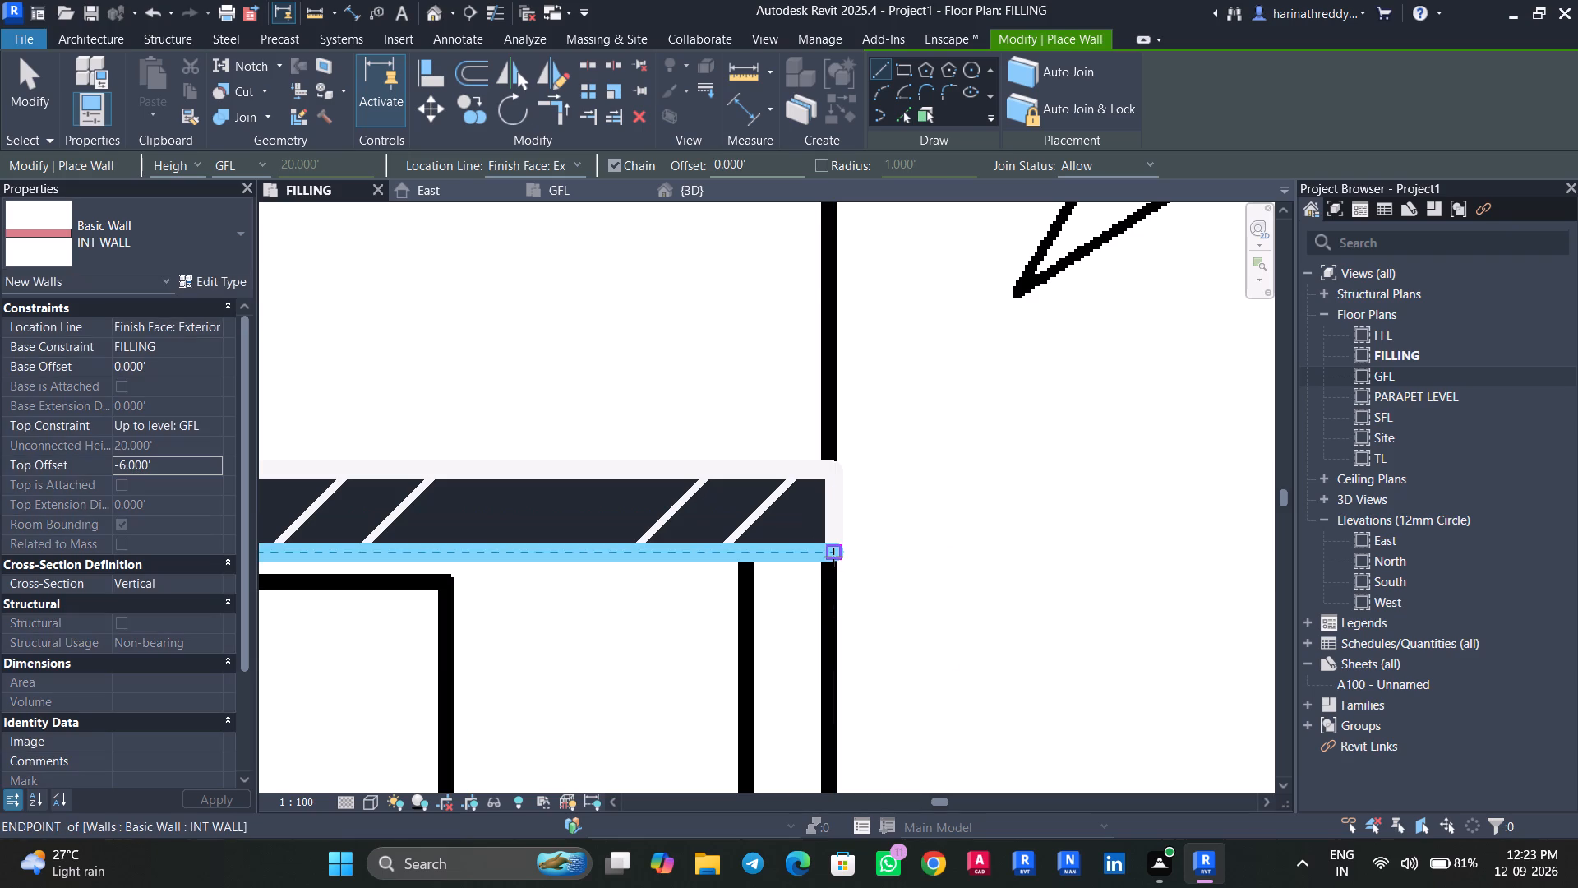
{"action": "left_click", "coordinate": [833, 557]}
{"action": "scroll", "coordinate": [825, 744], "scroll_direction": "down", "scroll_amount": 7}
{"action": "middle_click_drag", "start_coordinate": [825, 745], "coordinate": [866, 283]}
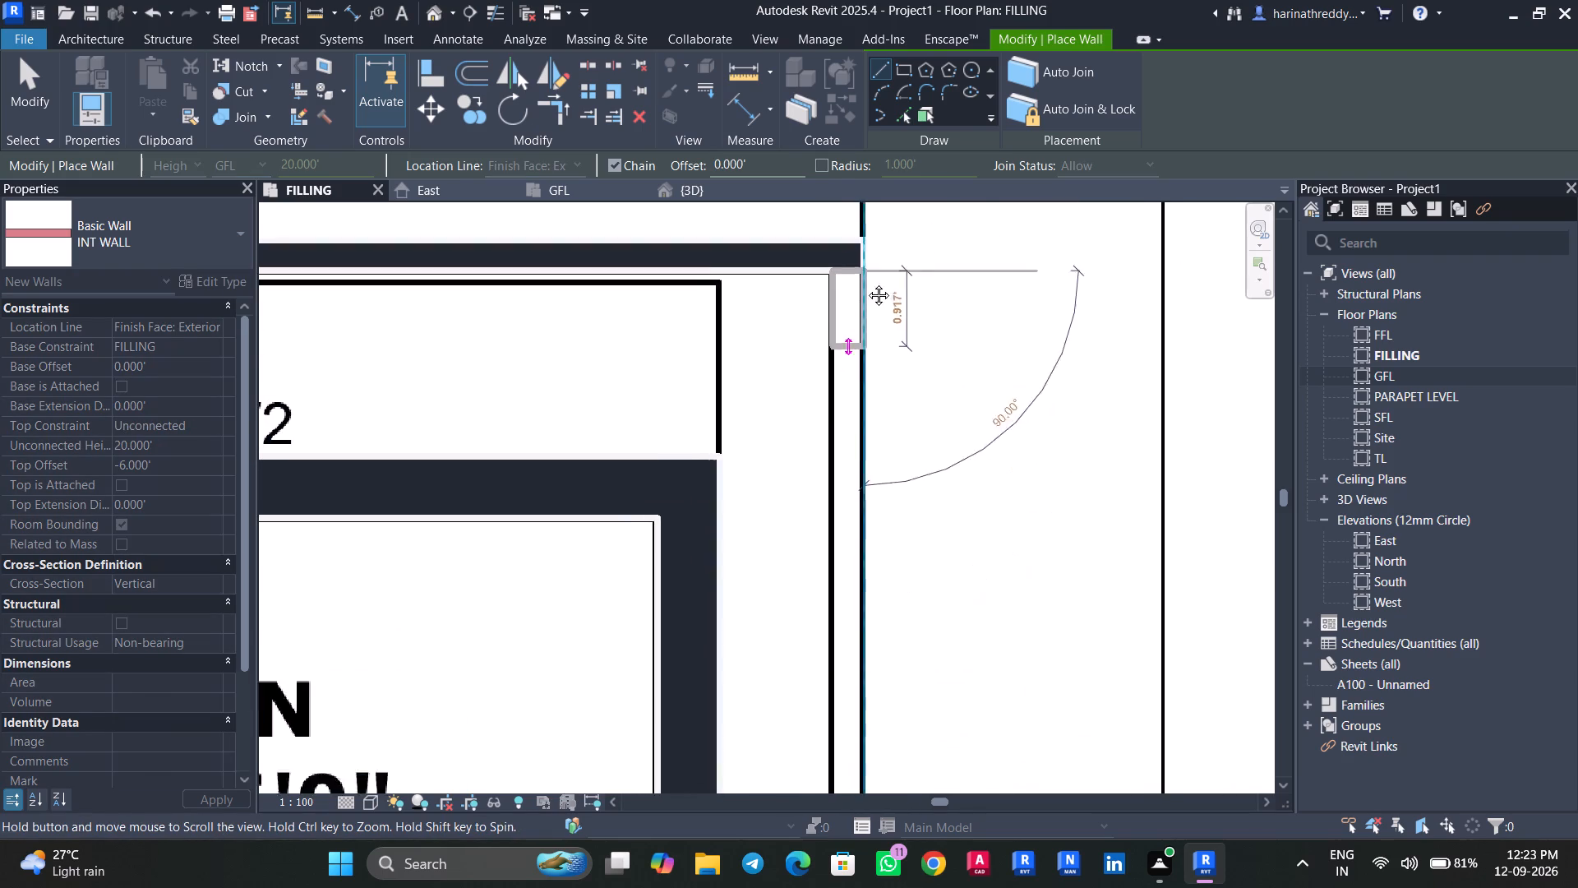
{"action": "middle_click_drag", "start_coordinate": [866, 283], "coordinate": [869, 257]}
{"action": "scroll", "coordinate": [892, 419], "scroll_direction": "down", "scroll_amount": 6}
{"action": "scroll", "coordinate": [890, 430], "scroll_direction": "up", "scroll_amount": 1}
{"action": "scroll", "coordinate": [878, 453], "scroll_direction": "down", "scroll_amount": 8}
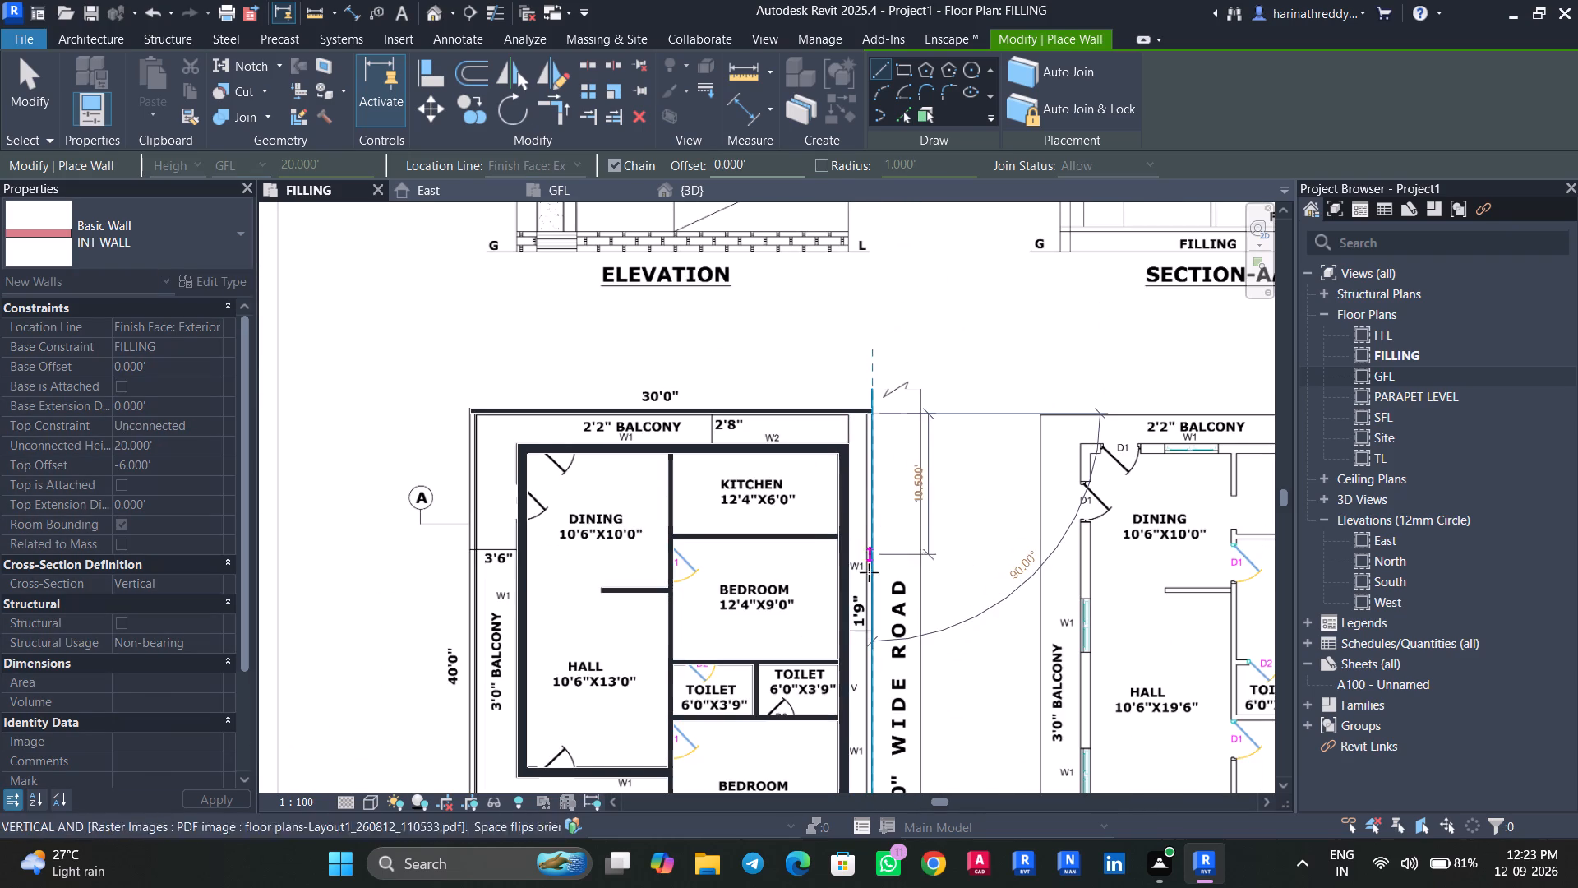
{"action": "middle_click_drag", "start_coordinate": [868, 737], "coordinate": [870, 552]}
{"action": "scroll", "coordinate": [870, 552], "scroll_direction": "up", "scroll_amount": 1}
{"action": "middle_click_drag", "start_coordinate": [871, 763], "coordinate": [861, 695]}
{"action": "scroll", "coordinate": [861, 697], "scroll_direction": "up", "scroll_amount": 9}
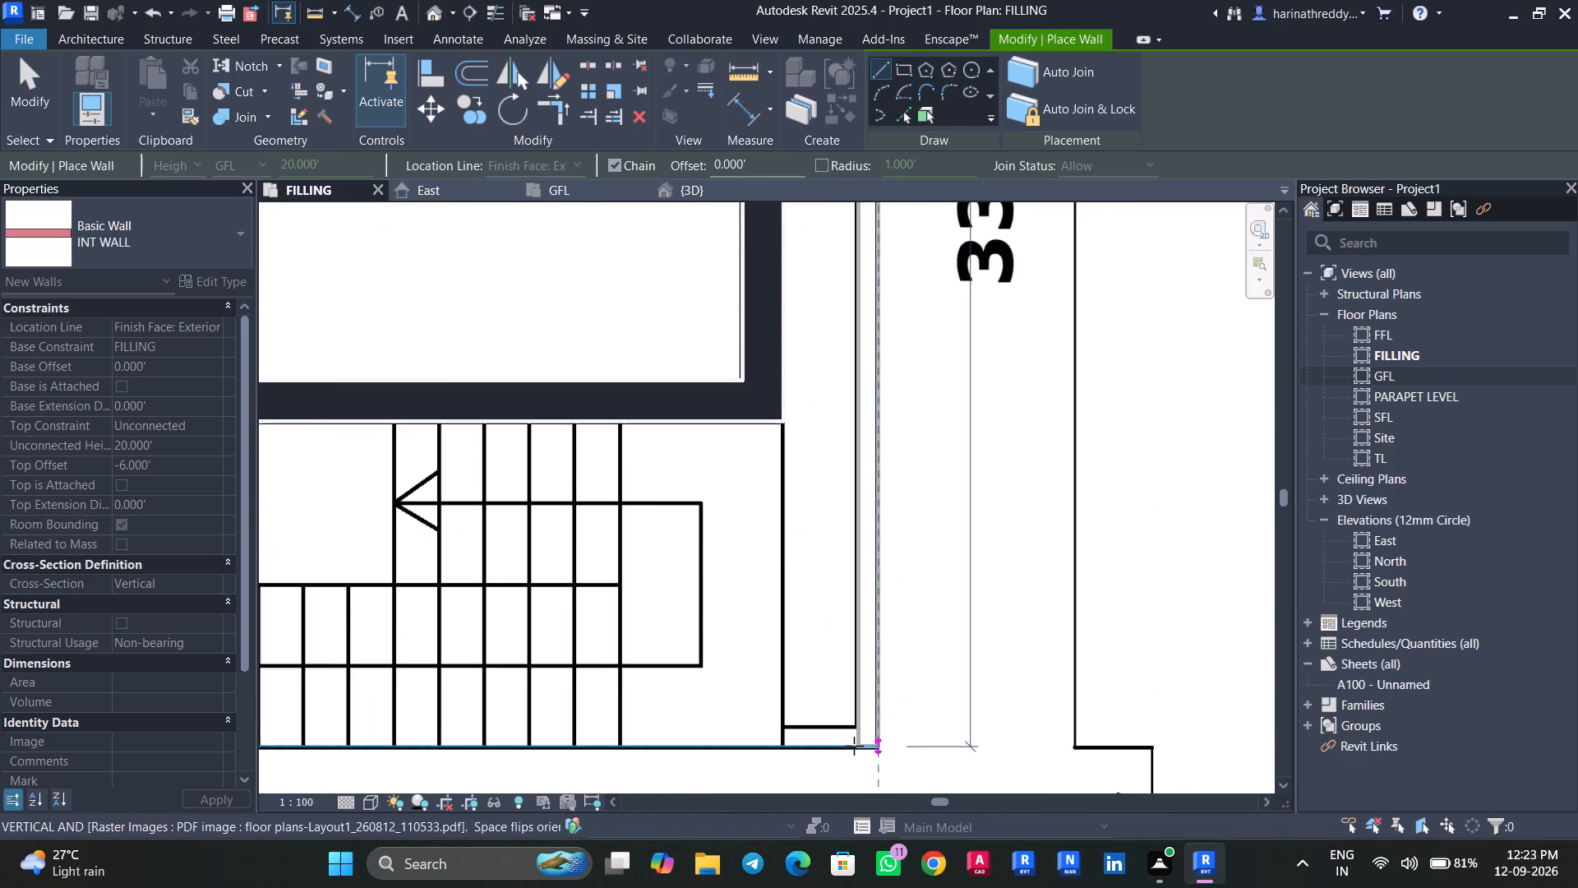
{"action": "scroll", "coordinate": [854, 746], "scroll_direction": "up", "scroll_amount": 9}
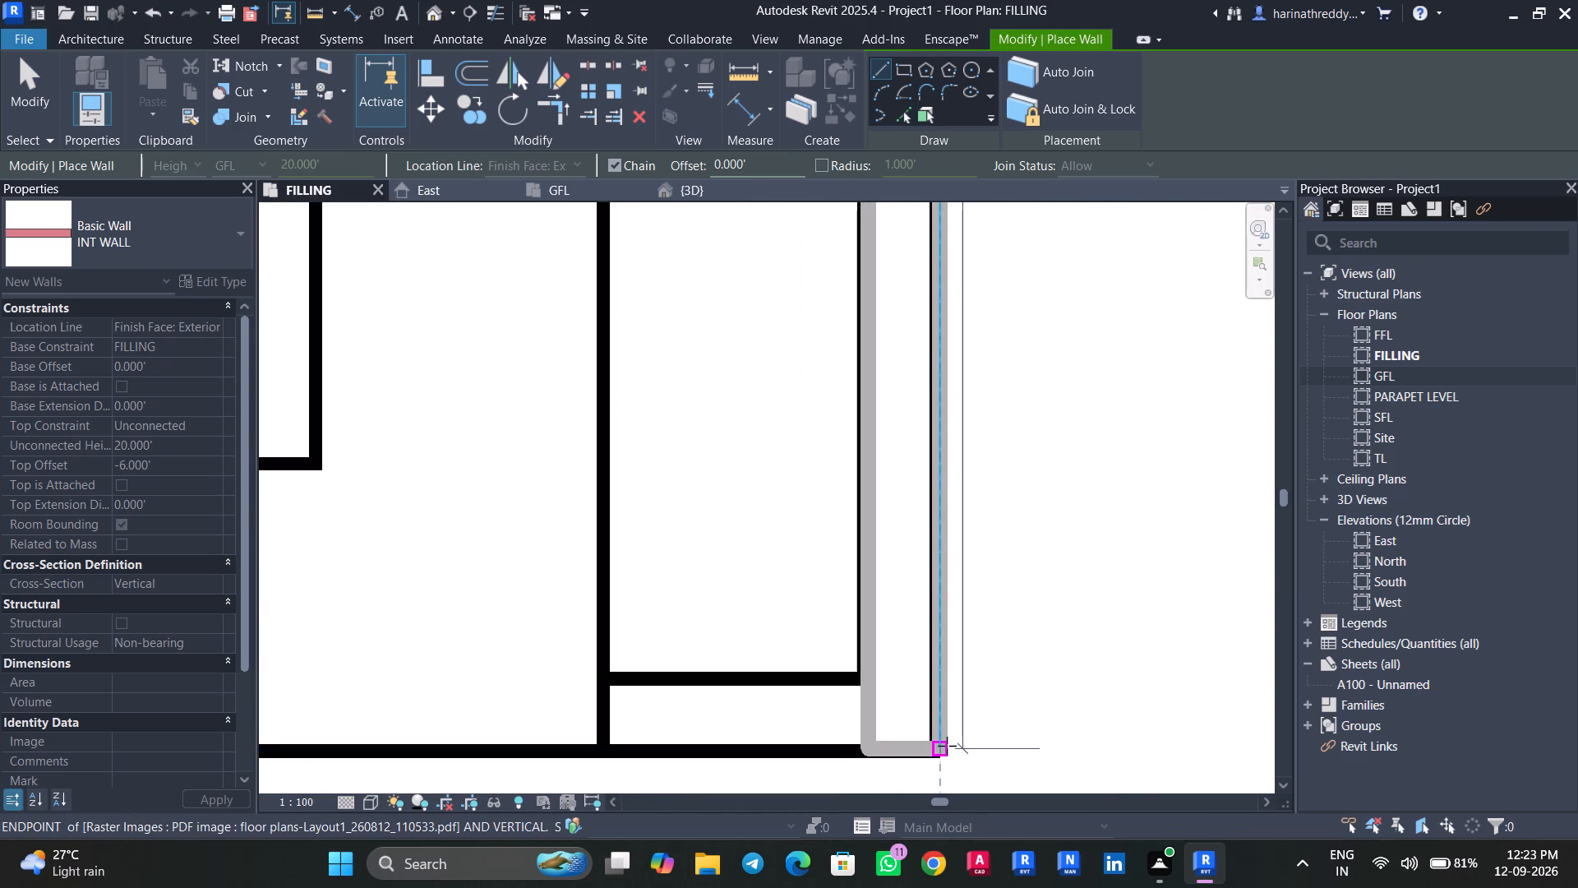
{"action": "left_click", "coordinate": [946, 745]}
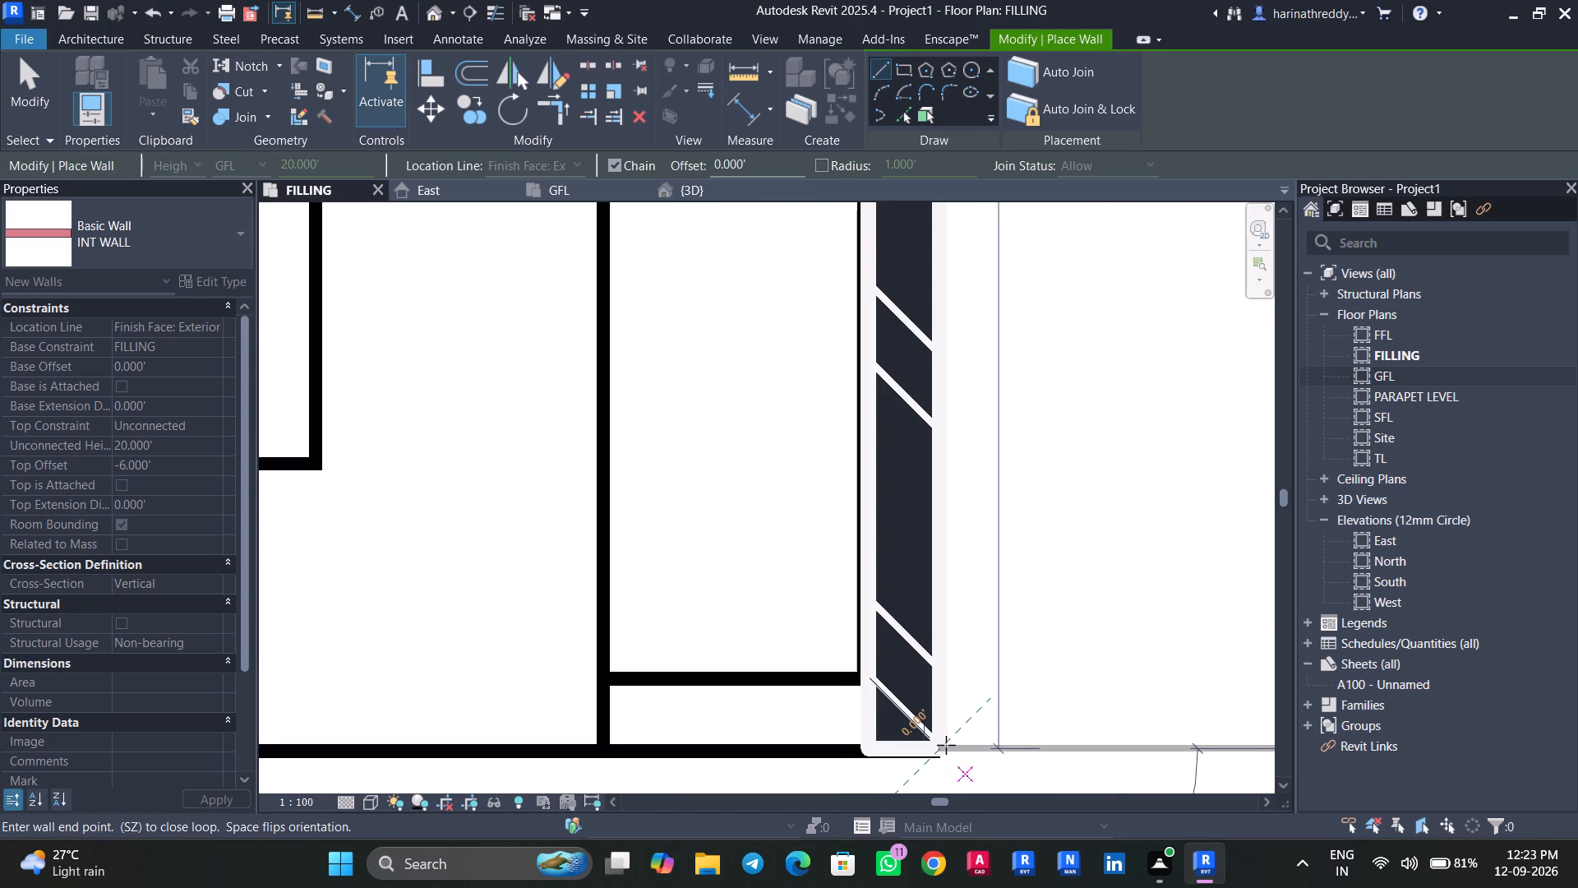
{"action": "key", "text": "Escape"}
Draw an INT WALL about 29.7' long along the 25'0" road boundary, from the 33'0" road wall to the opposite plot corner.
{"action": "scroll", "coordinate": [946, 745], "scroll_direction": "down", "scroll_amount": 4}
{"action": "scroll", "coordinate": [945, 745], "scroll_direction": "up", "scroll_amount": 1}
{"action": "scroll", "coordinate": [930, 745], "scroll_direction": "down", "scroll_amount": 7}
{"action": "scroll", "coordinate": [910, 740], "scroll_direction": "up", "scroll_amount": 1}
{"action": "scroll", "coordinate": [910, 740], "scroll_direction": "down", "scroll_amount": 1}
{"action": "scroll", "coordinate": [910, 740], "scroll_direction": "up", "scroll_amount": 1}
{"action": "scroll", "coordinate": [910, 740], "scroll_direction": "down", "scroll_amount": 2}
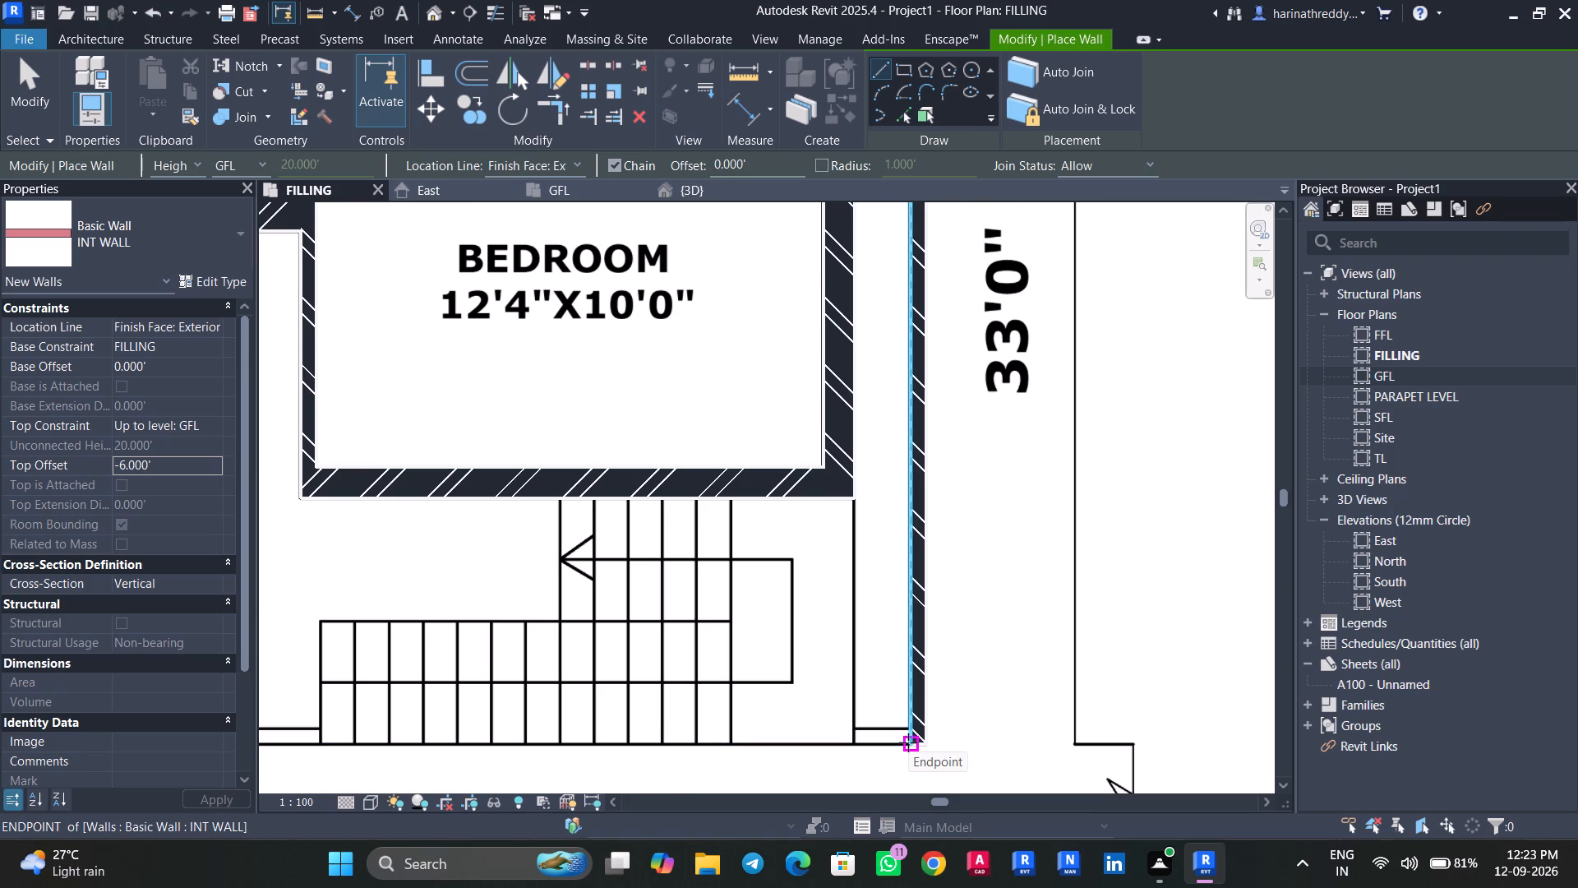
{"action": "scroll", "coordinate": [908, 742], "scroll_direction": "down", "scroll_amount": 3}
{"action": "middle_click_drag", "start_coordinate": [908, 743], "coordinate": [1054, 705]}
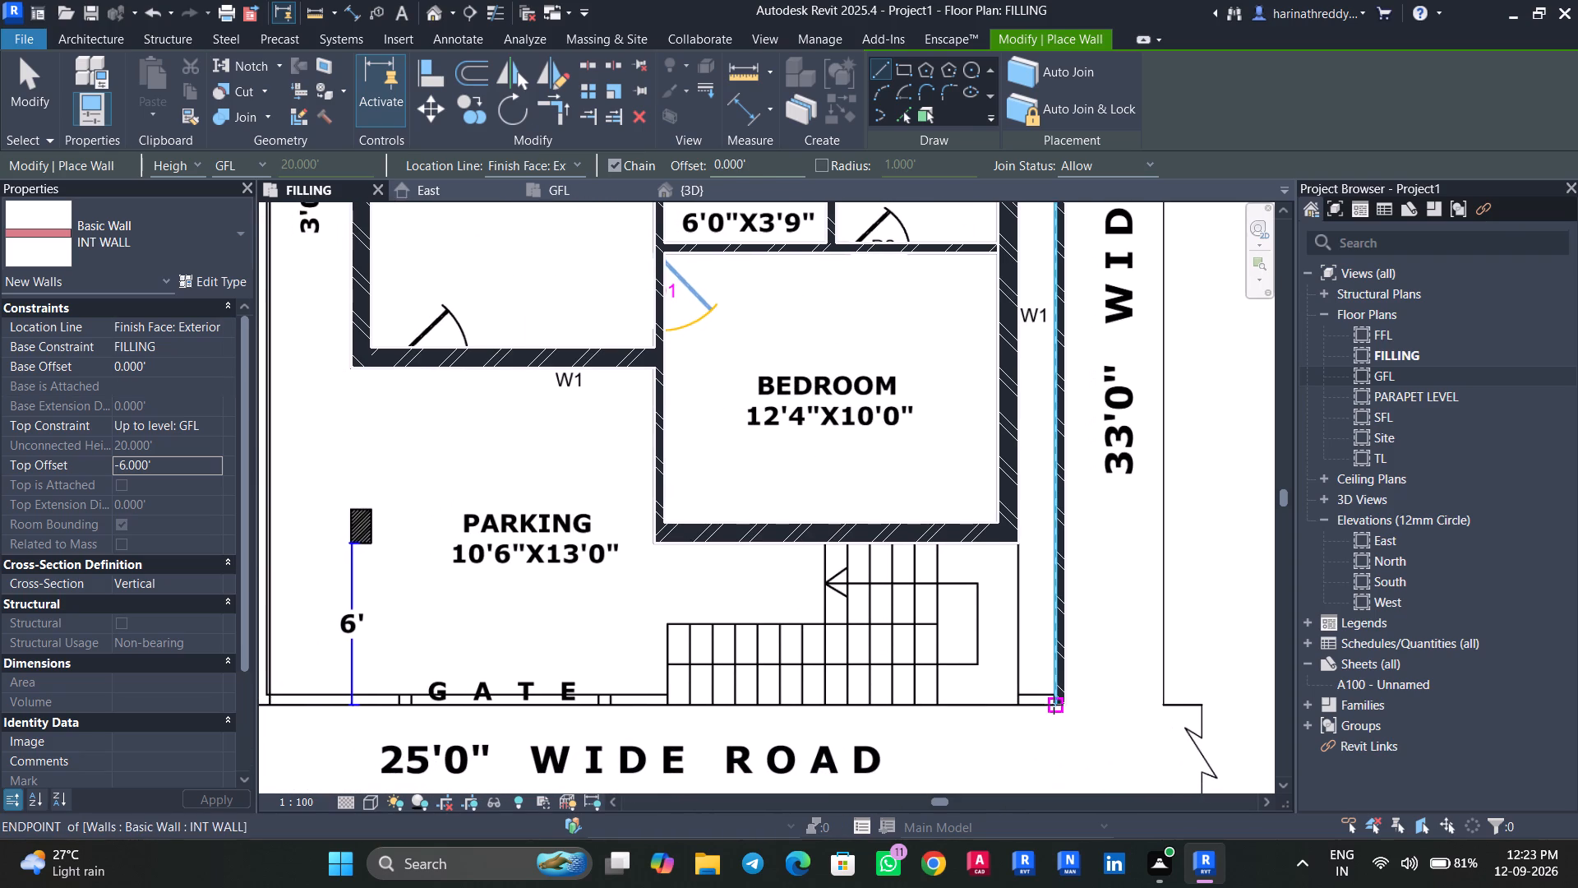
{"action": "left_click", "coordinate": [1054, 704]}
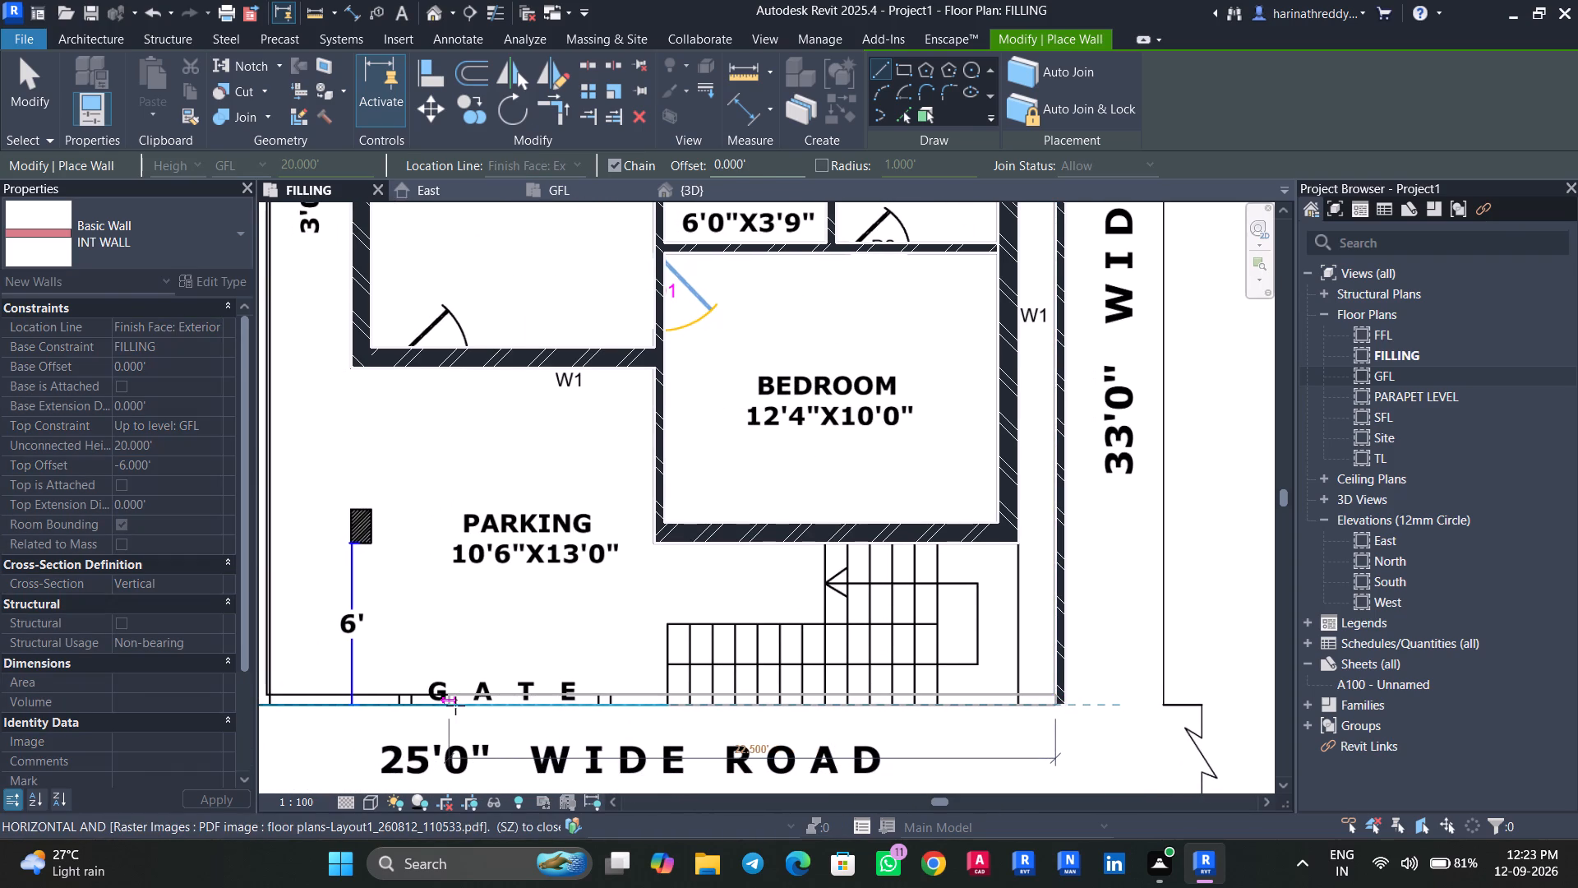
{"action": "middle_click_drag", "start_coordinate": [455, 705], "coordinate": [718, 700]}
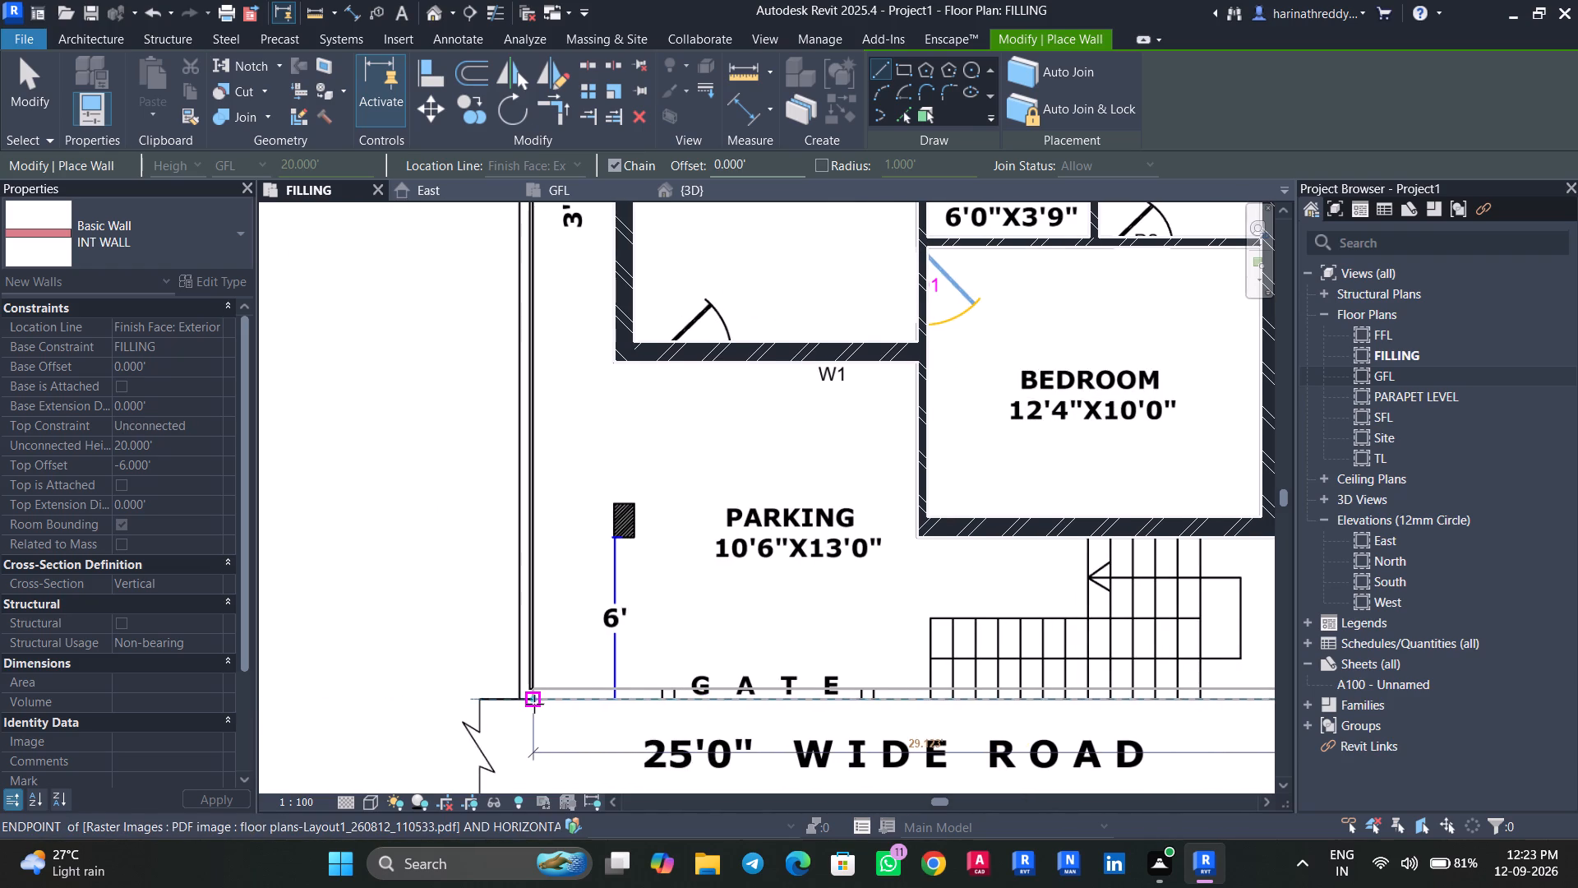
{"action": "scroll", "coordinate": [518, 702], "scroll_direction": "up", "scroll_amount": 7}
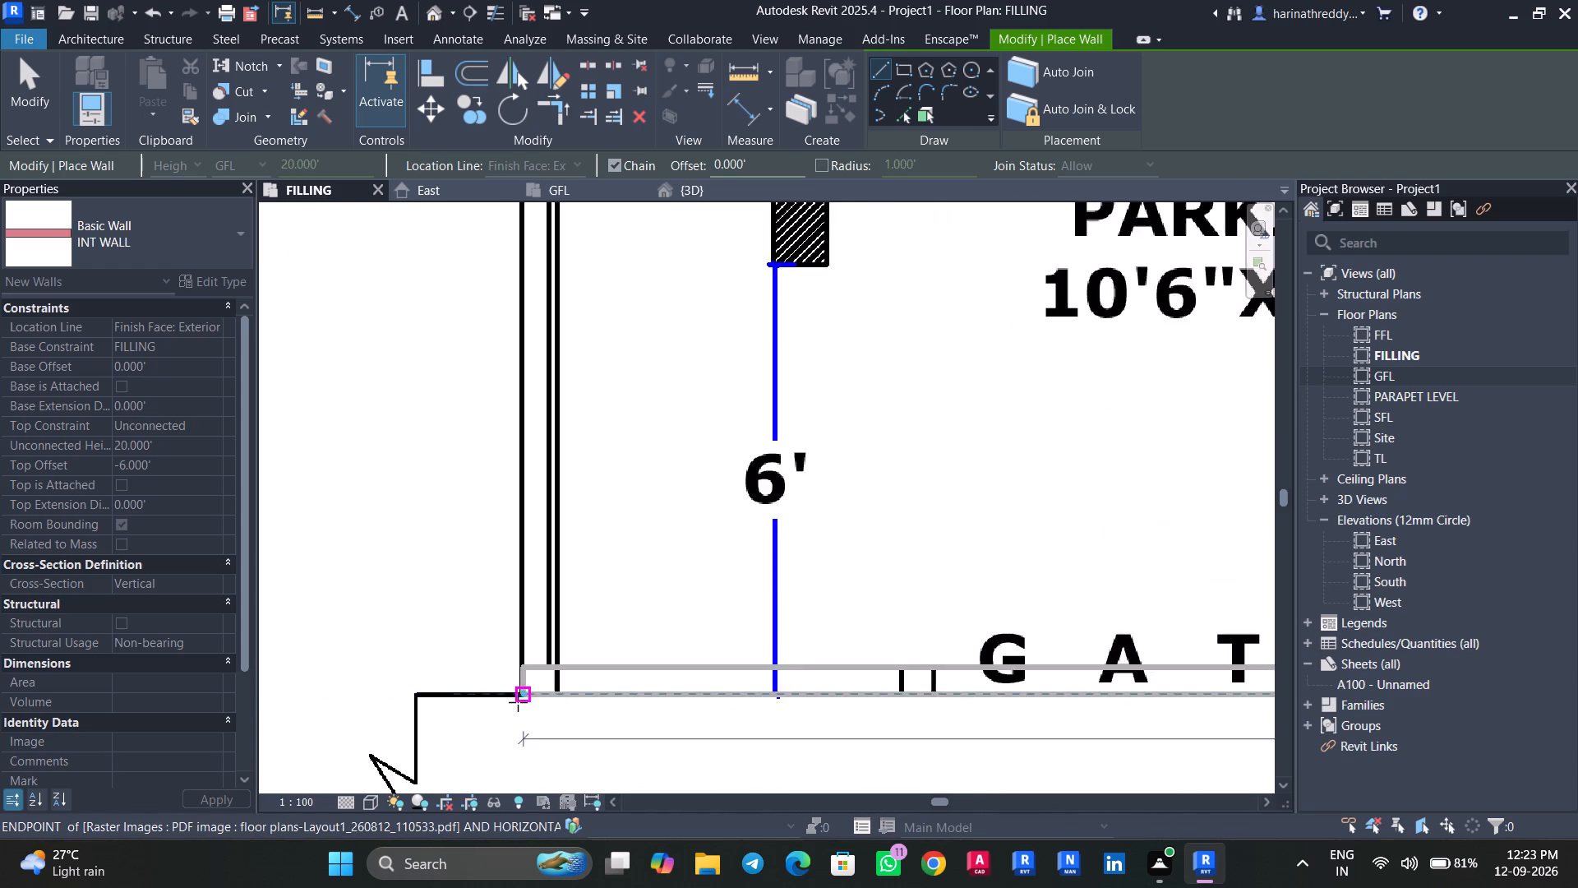
{"action": "scroll", "coordinate": [518, 702], "scroll_direction": "up", "scroll_amount": 6}
{"action": "left_click", "coordinate": [518, 702]}
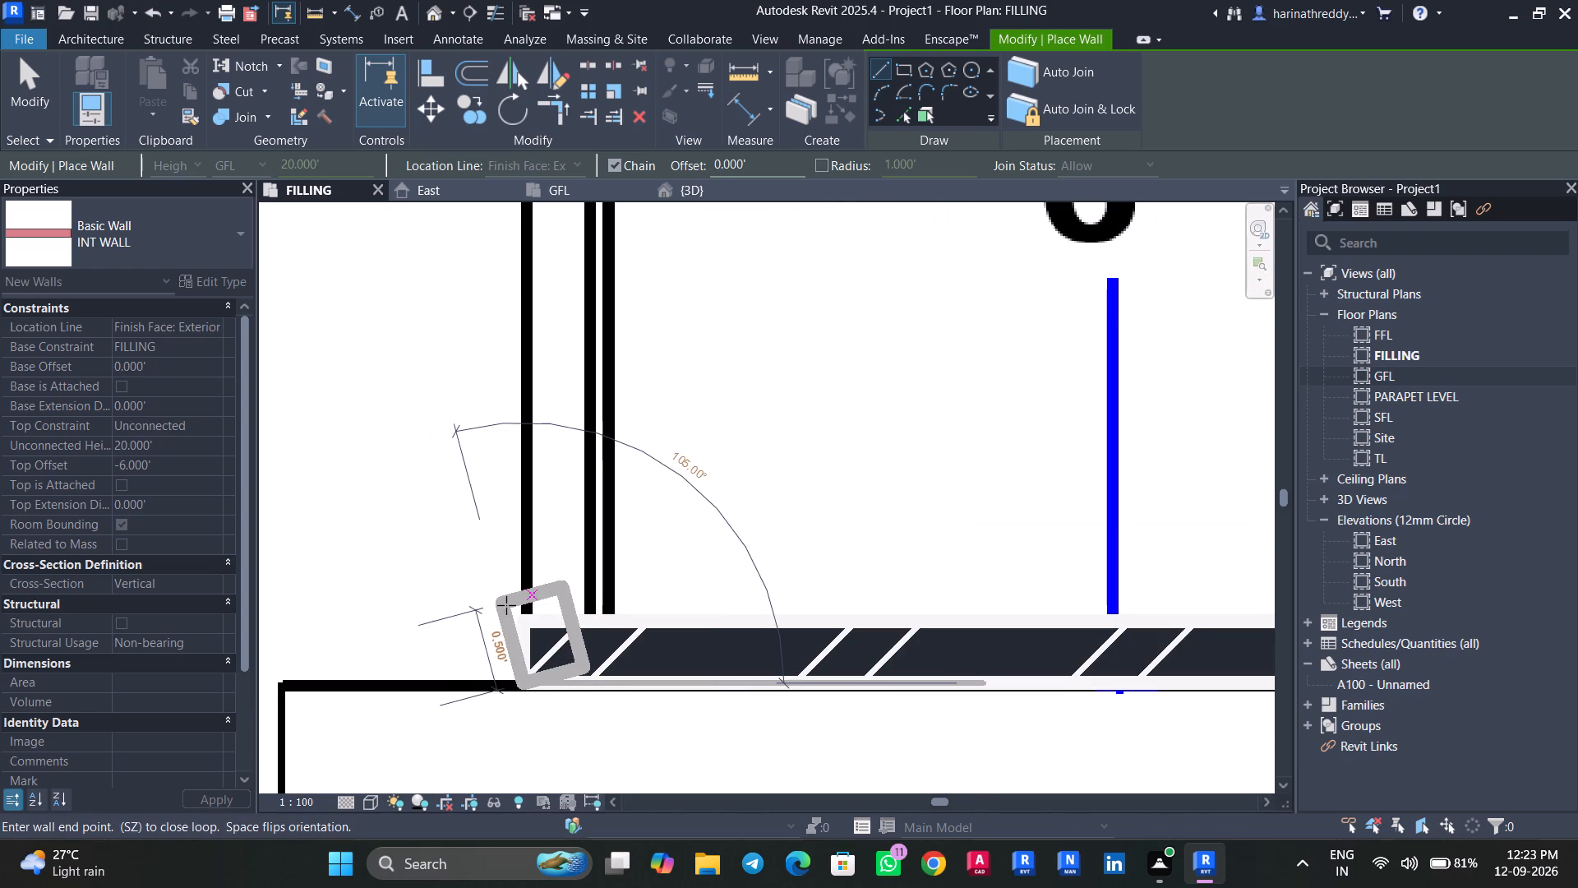
{"action": "key", "text": "Escape"}
Draw an INT WALL about 39' long along the 40'0" boundary, from the 25'0" road wall to the 30'0" side wall.
{"action": "left_click", "coordinate": [525, 621]}
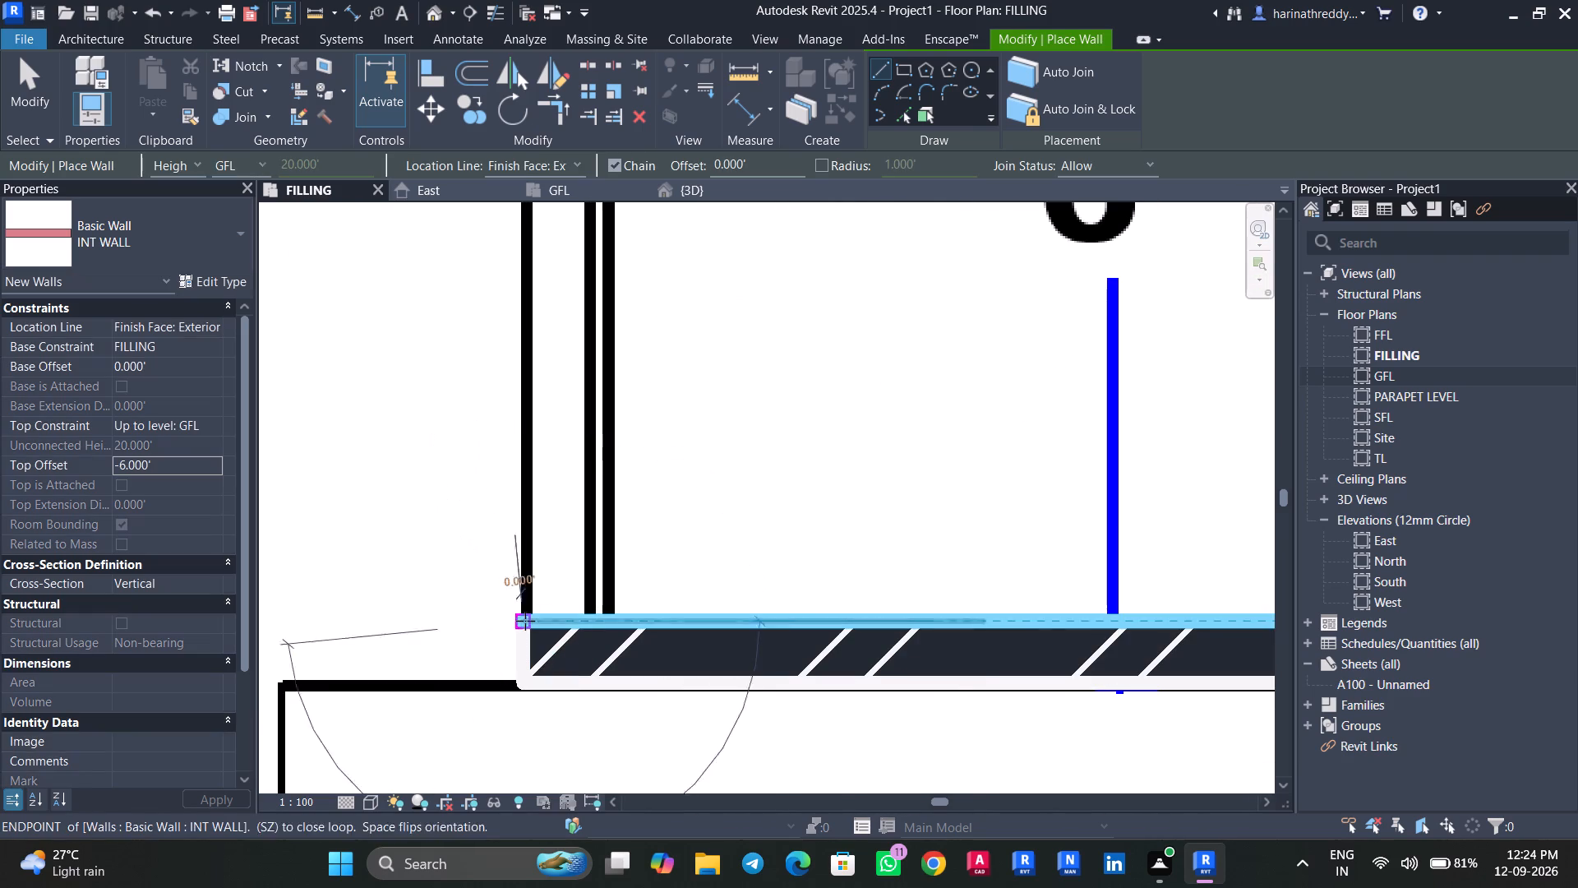
{"action": "scroll", "coordinate": [553, 314], "scroll_direction": "down", "scroll_amount": 11}
{"action": "middle_click_drag", "start_coordinate": [553, 314], "coordinate": [514, 853]}
{"action": "scroll", "coordinate": [516, 394], "scroll_direction": "down", "scroll_amount": 3}
{"action": "scroll", "coordinate": [516, 394], "scroll_direction": "up", "scroll_amount": 1}
{"action": "scroll", "coordinate": [516, 394], "scroll_direction": "down", "scroll_amount": 2}
{"action": "middle_click_drag", "start_coordinate": [516, 394], "coordinate": [533, 771]}
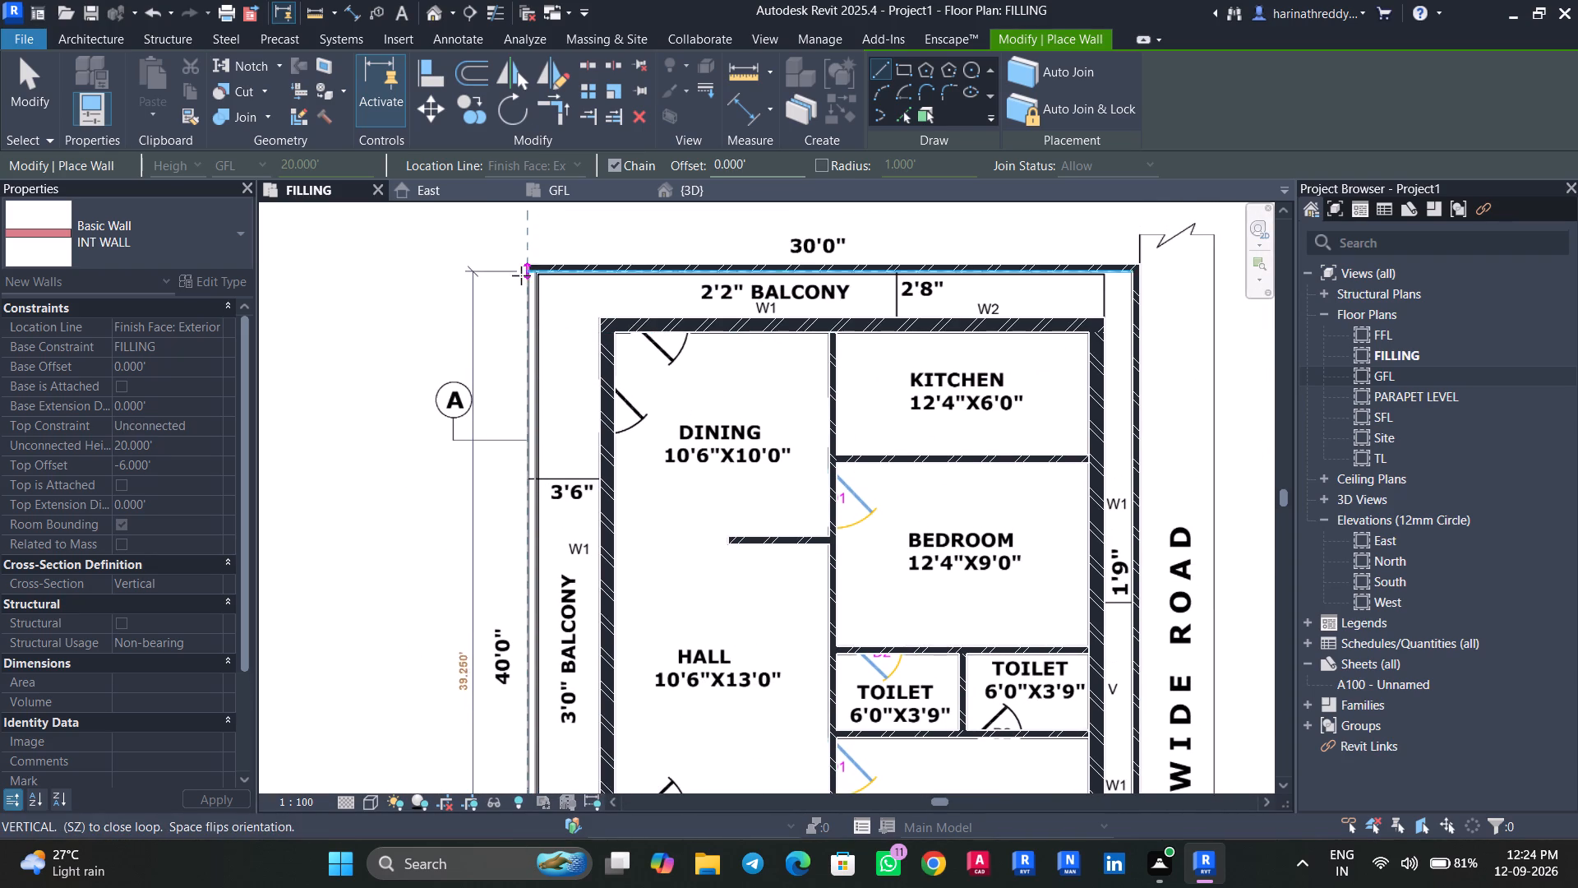
{"action": "scroll", "coordinate": [521, 275], "scroll_direction": "up", "scroll_amount": 18}
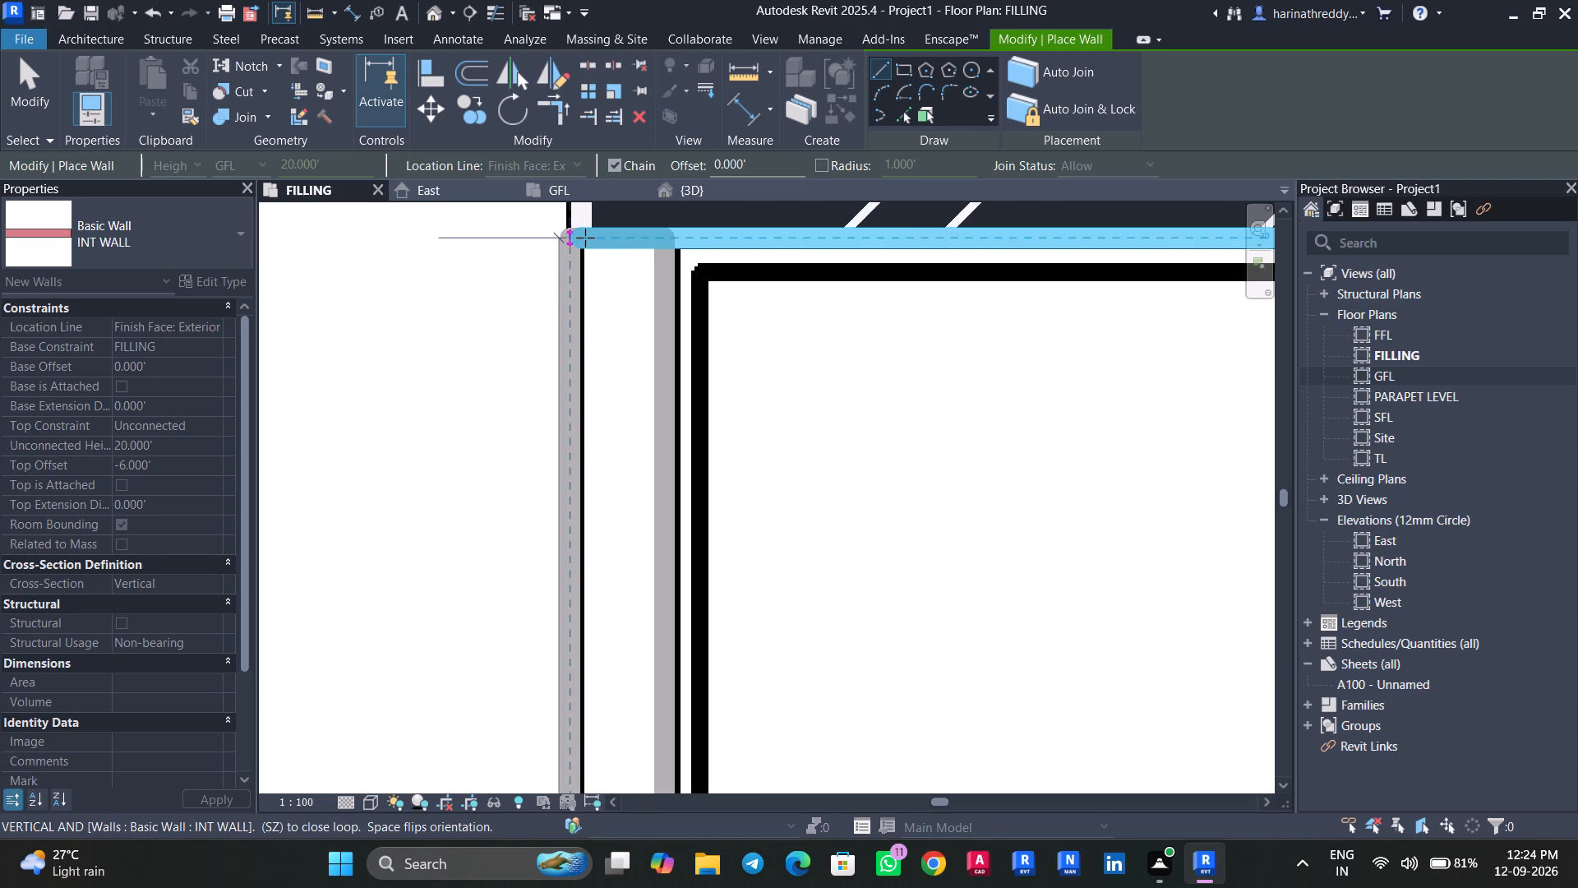
{"action": "scroll", "coordinate": [585, 238], "scroll_direction": "up", "scroll_amount": 4}
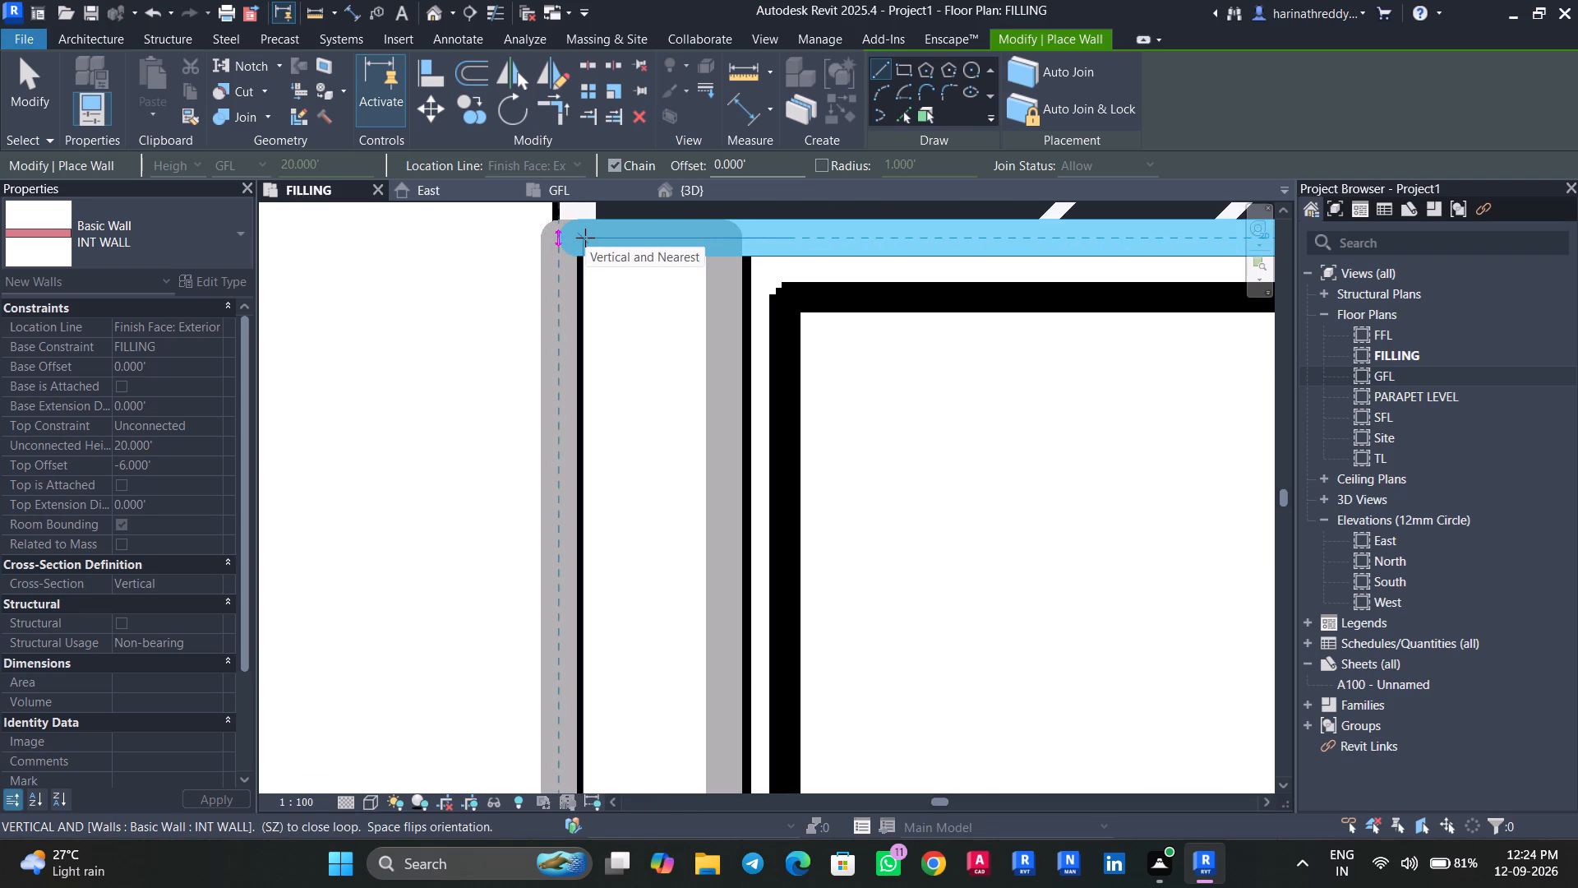
{"action": "left_click", "coordinate": [585, 238]}
{"action": "scroll", "coordinate": [585, 238], "scroll_direction": "down", "scroll_amount": 5}
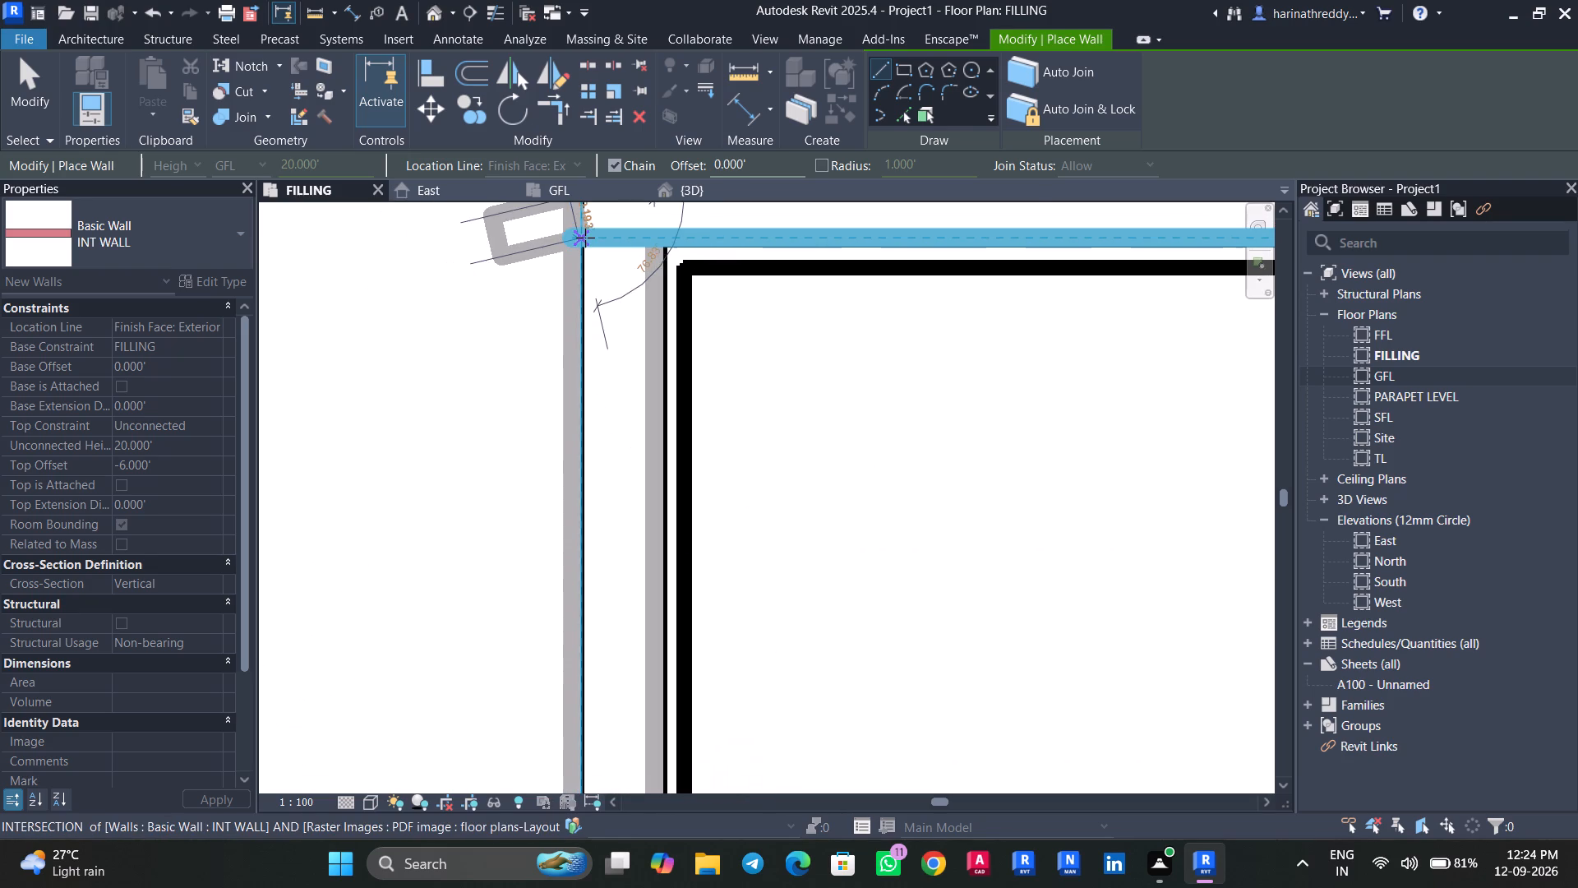
{"action": "key", "text": "Escape"}
End wall placement and view the whole model in the default 3D view.
{"action": "scroll", "coordinate": [585, 238], "scroll_direction": "down", "scroll_amount": 12}
{"action": "scroll", "coordinate": [601, 305], "scroll_direction": "down", "scroll_amount": 11}
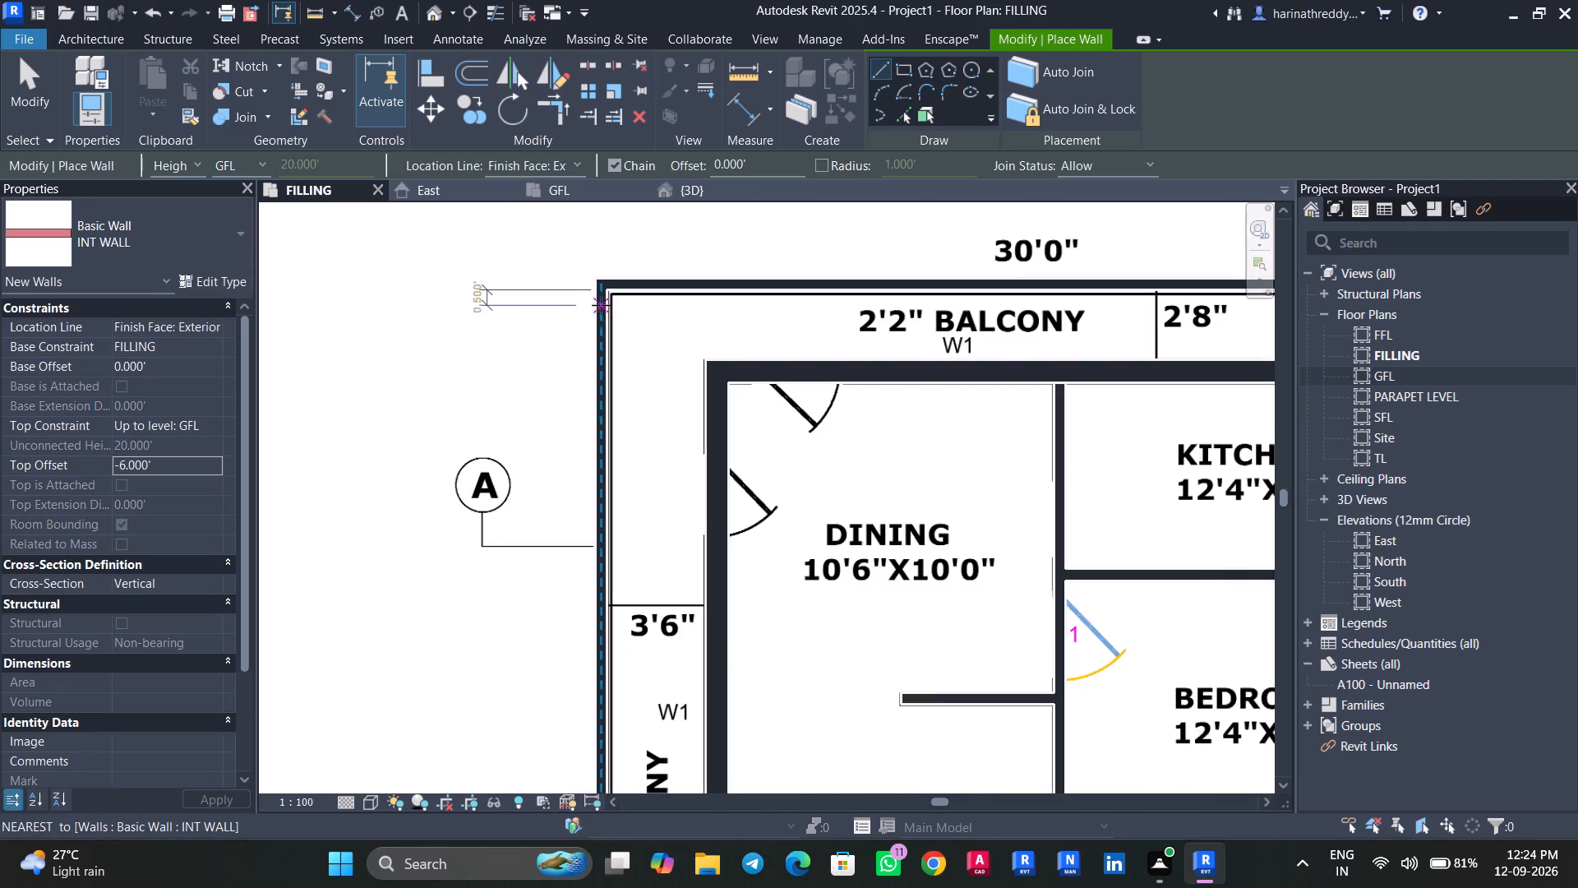
{"action": "scroll", "coordinate": [601, 305], "scroll_direction": "down", "scroll_amount": 7}
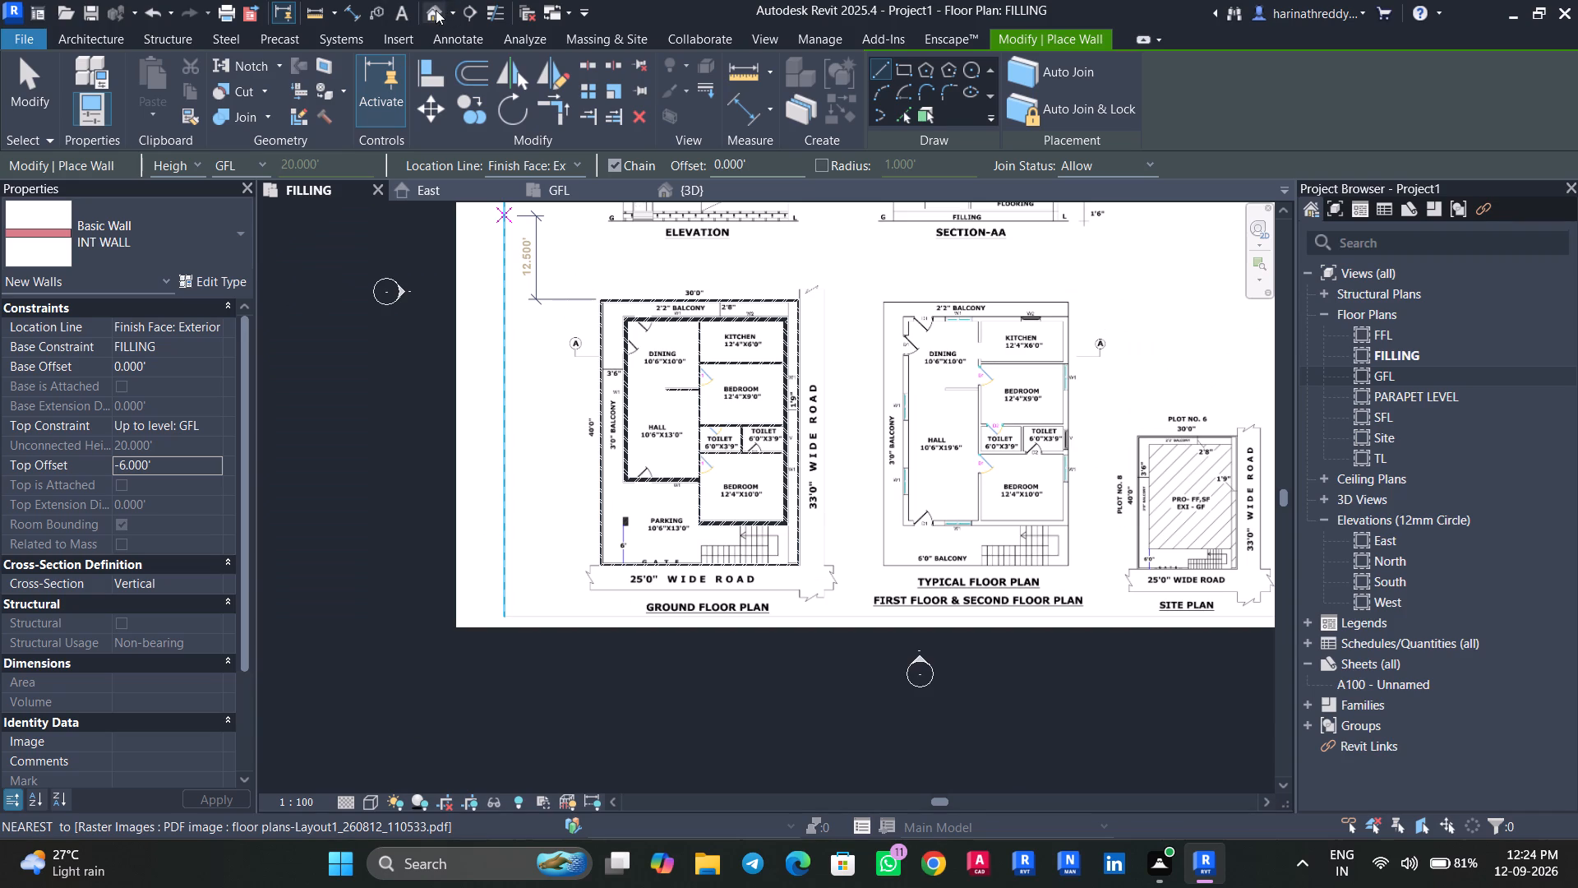
{"action": "left_click", "coordinate": [436, 10]}
{"action": "middle_click_drag", "start_coordinate": [611, 462], "coordinate": [615, 434], "text": "ctrl"}
{"action": "scroll", "coordinate": [659, 529], "scroll_direction": "down", "scroll_amount": 4}
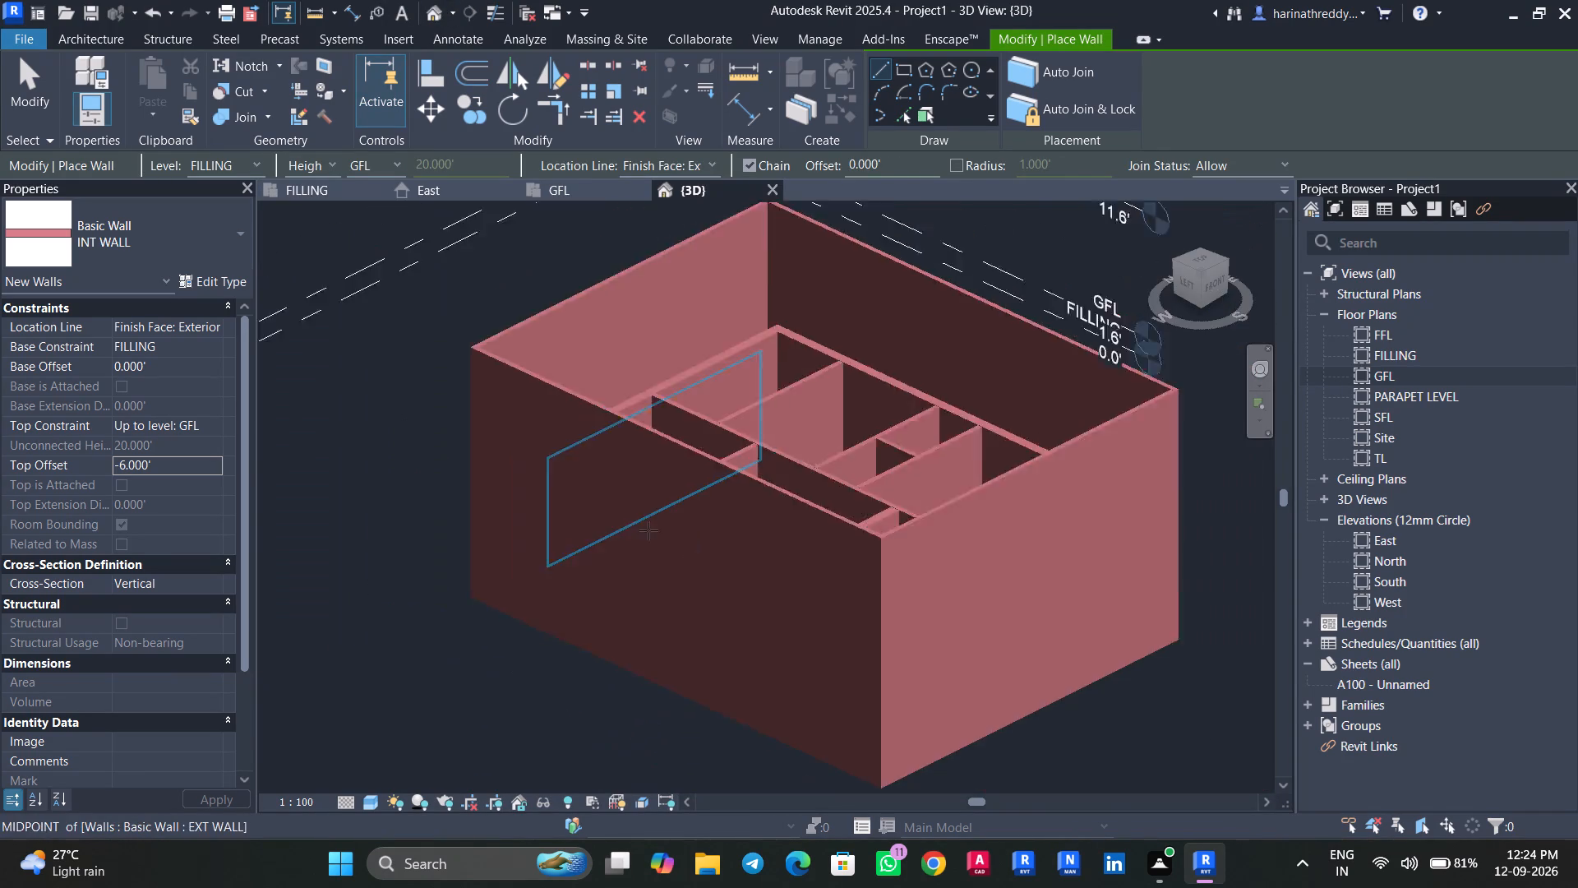
{"action": "scroll", "coordinate": [648, 530], "scroll_direction": "down", "scroll_amount": 4}
{"action": "key", "text": "Escape"}
{"action": "key", "text": "Escape"}
Select all INT WALL instances and set base constraint GFL, top constraint Up to level: FFL, and top offset -6'.
{"action": "left_click", "coordinate": [704, 532]}
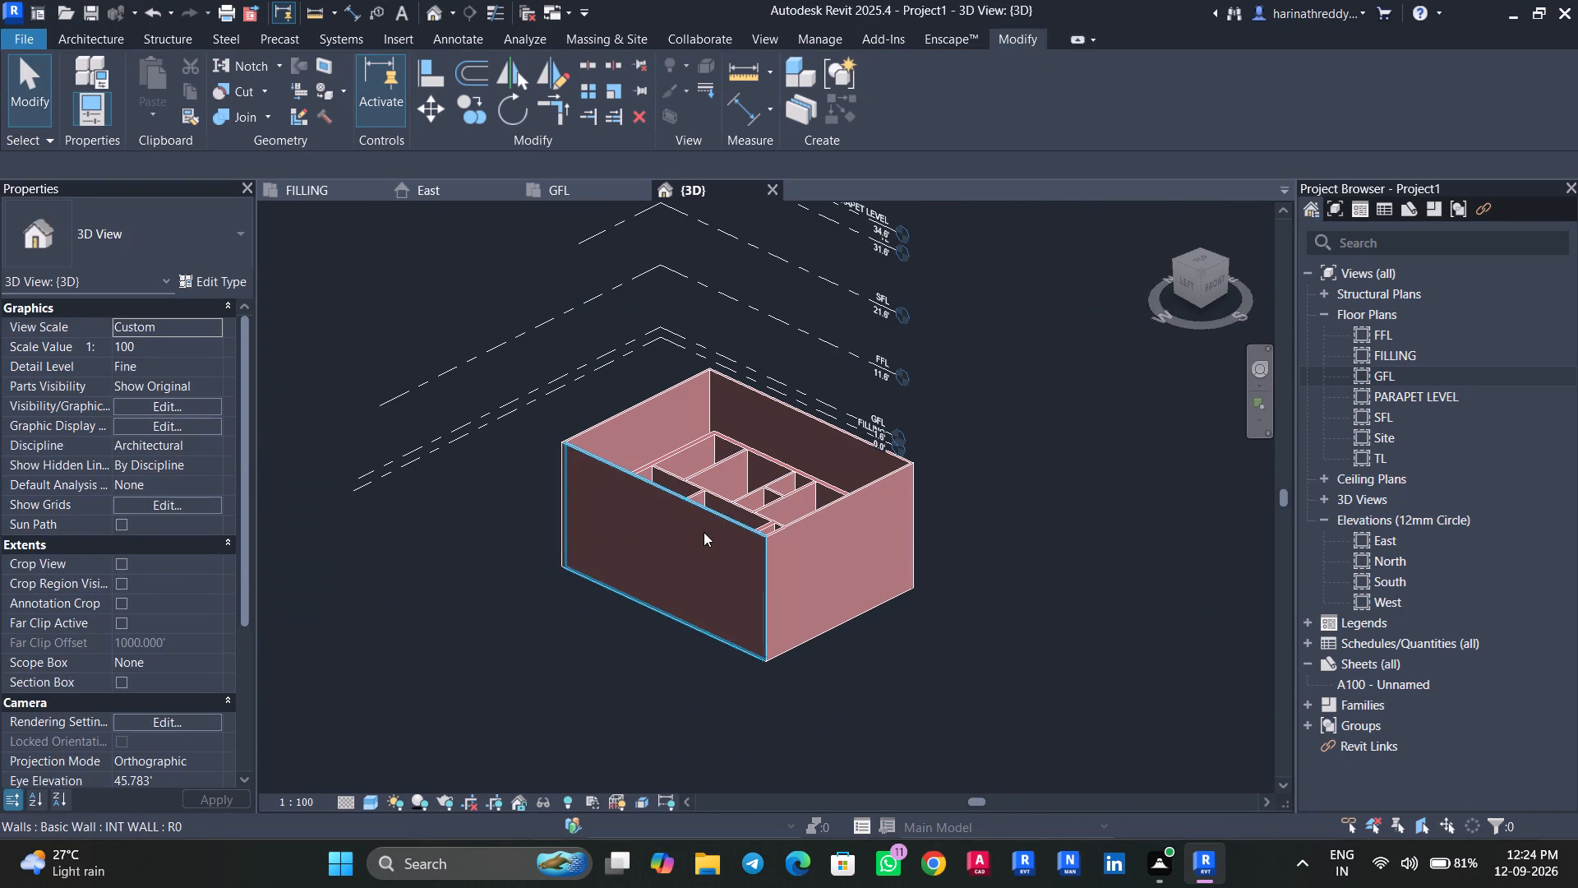
{"action": "type", "text": "SA"}
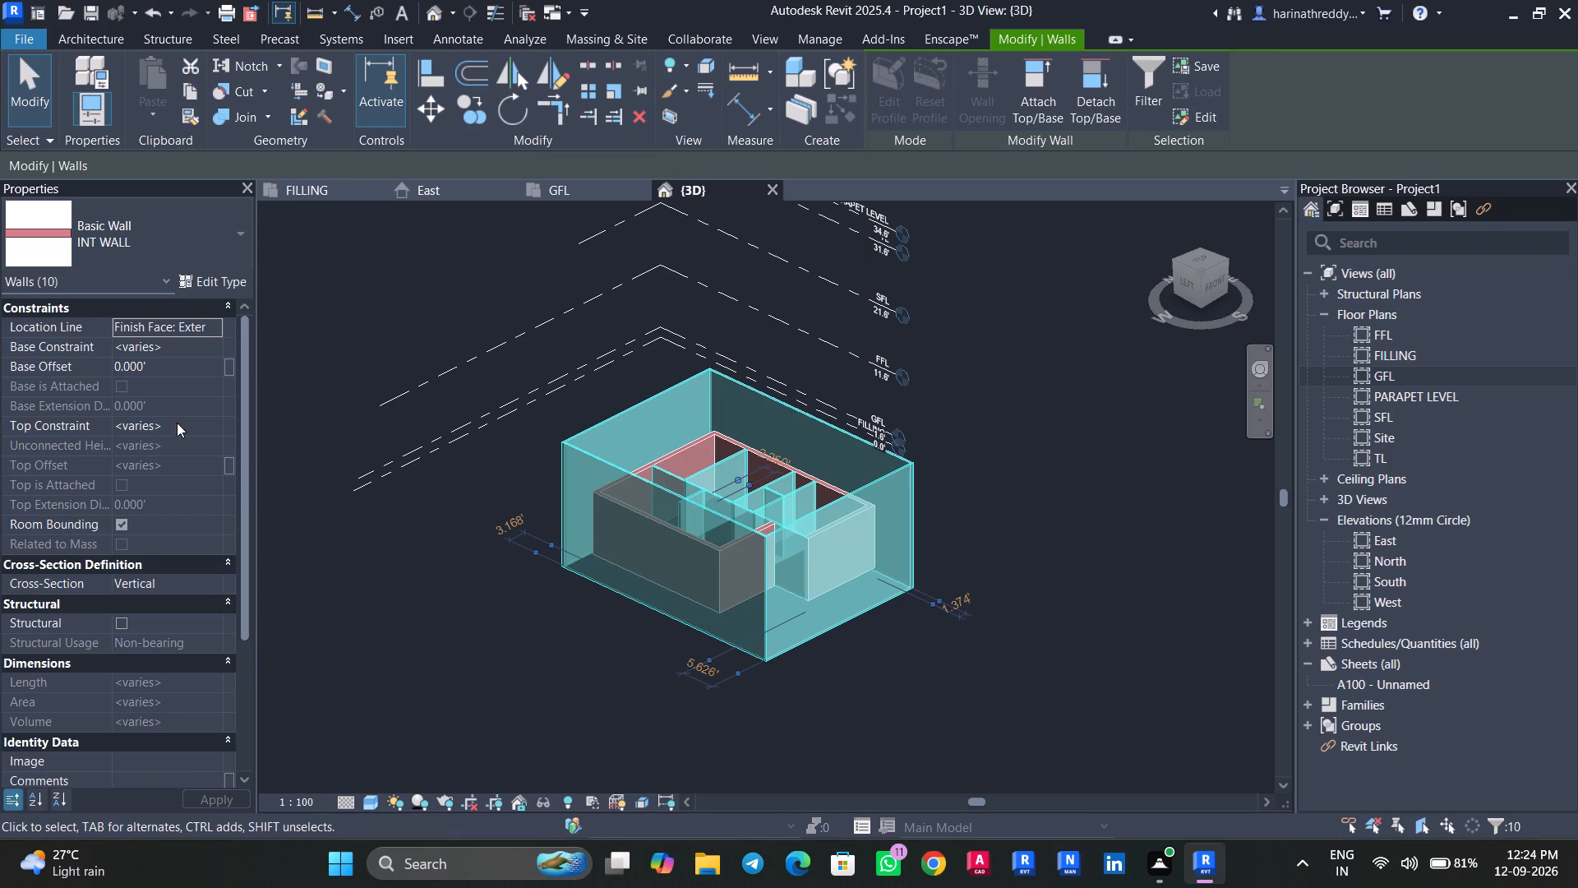
{"action": "left_click", "coordinate": [206, 351]}
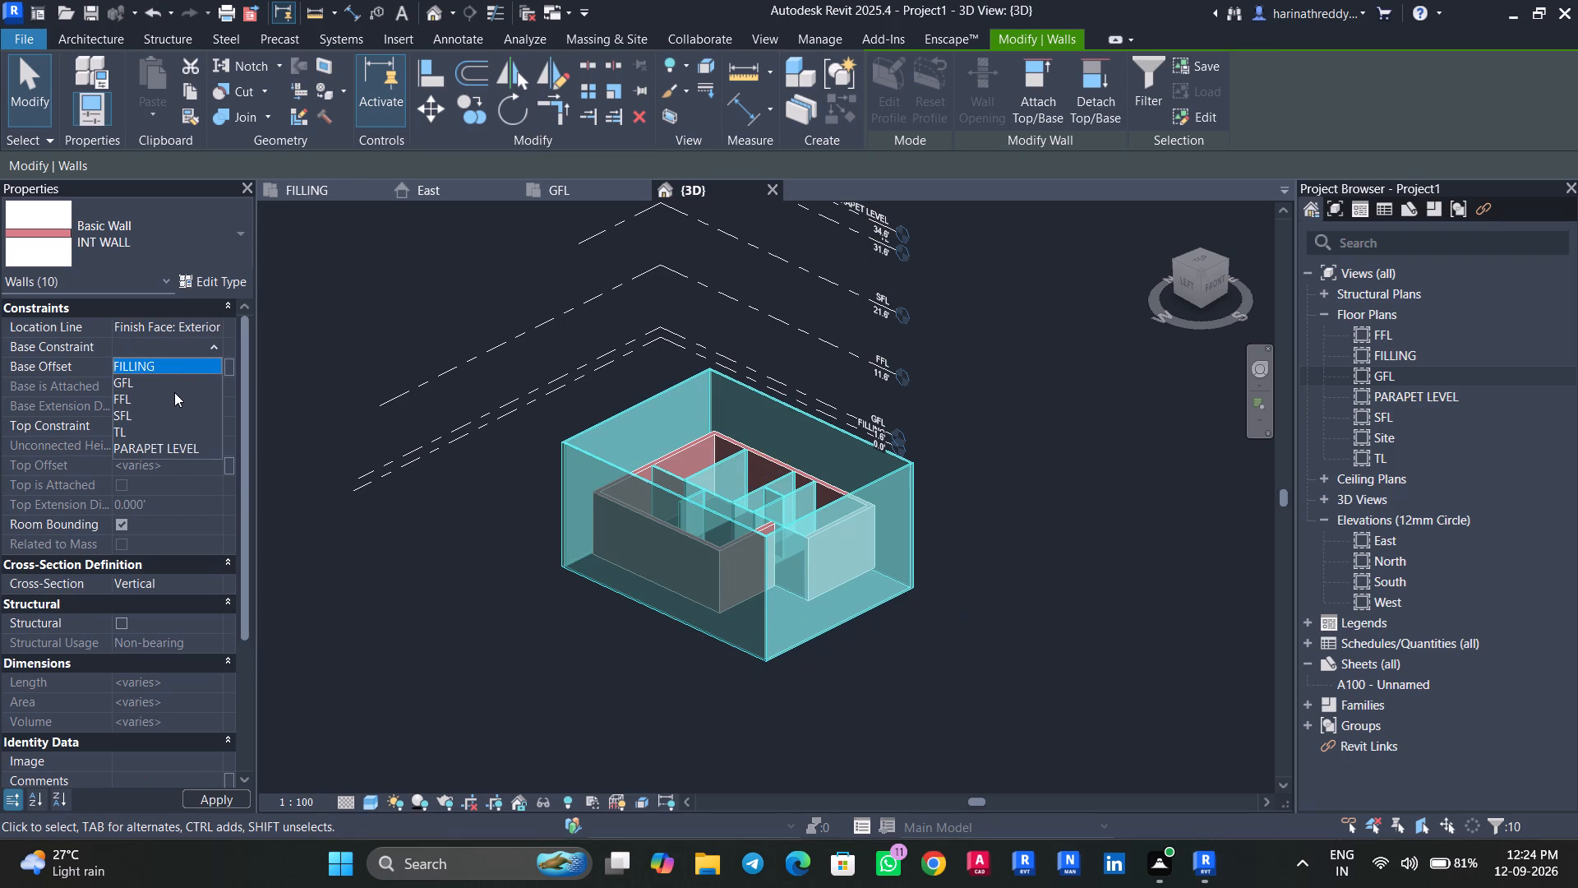
{"action": "left_click", "coordinate": [167, 386]}
{"action": "left_click", "coordinate": [228, 426]}
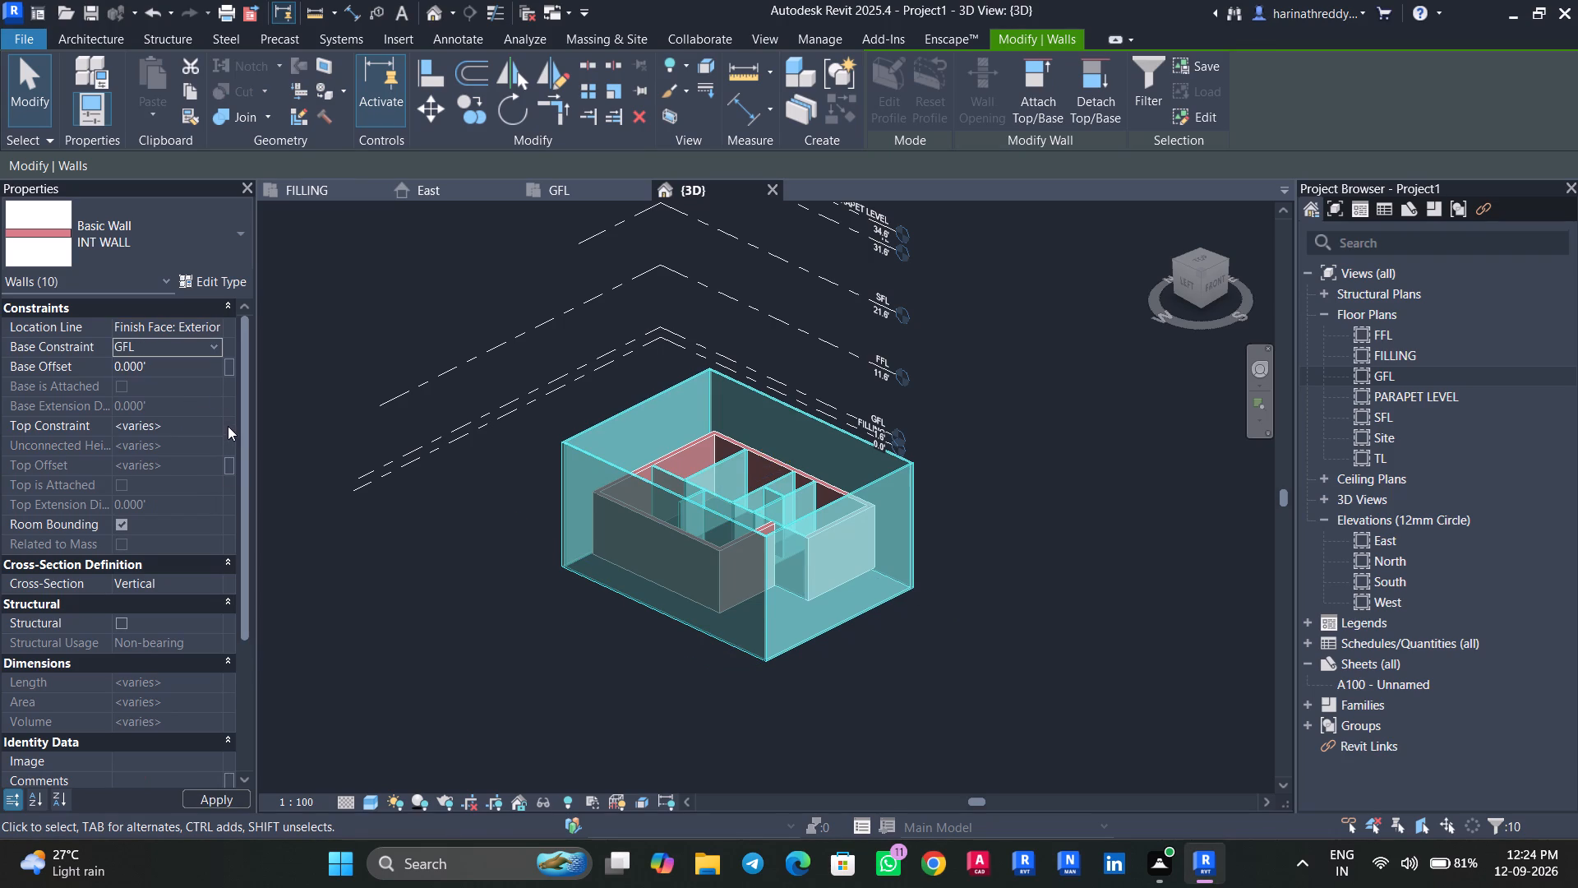
{"action": "left_click", "coordinate": [207, 425]}
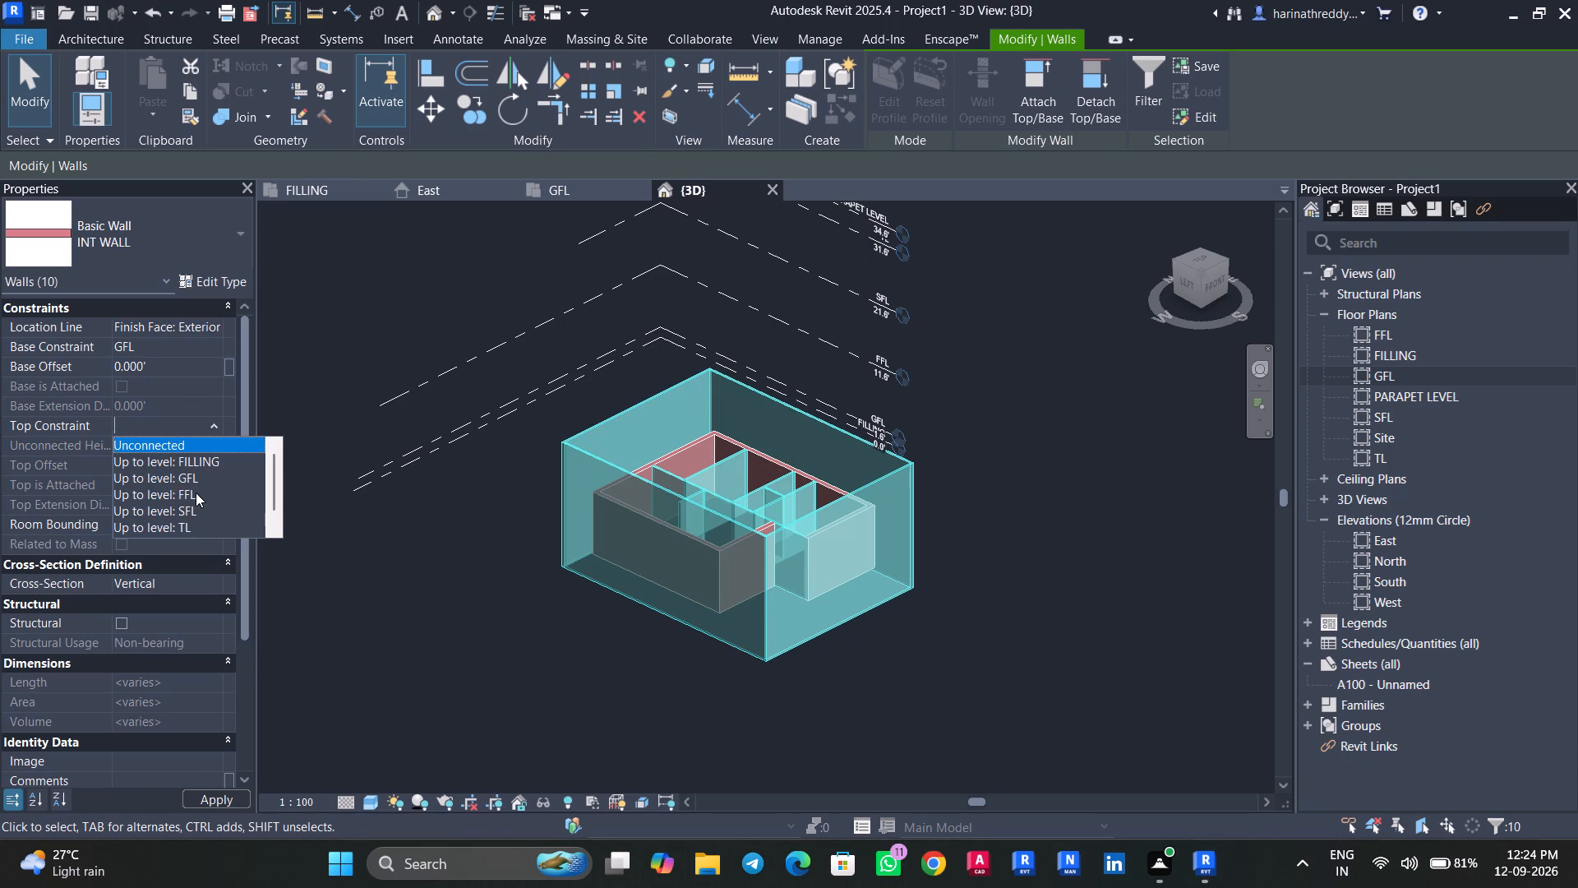
{"action": "left_click", "coordinate": [196, 493]}
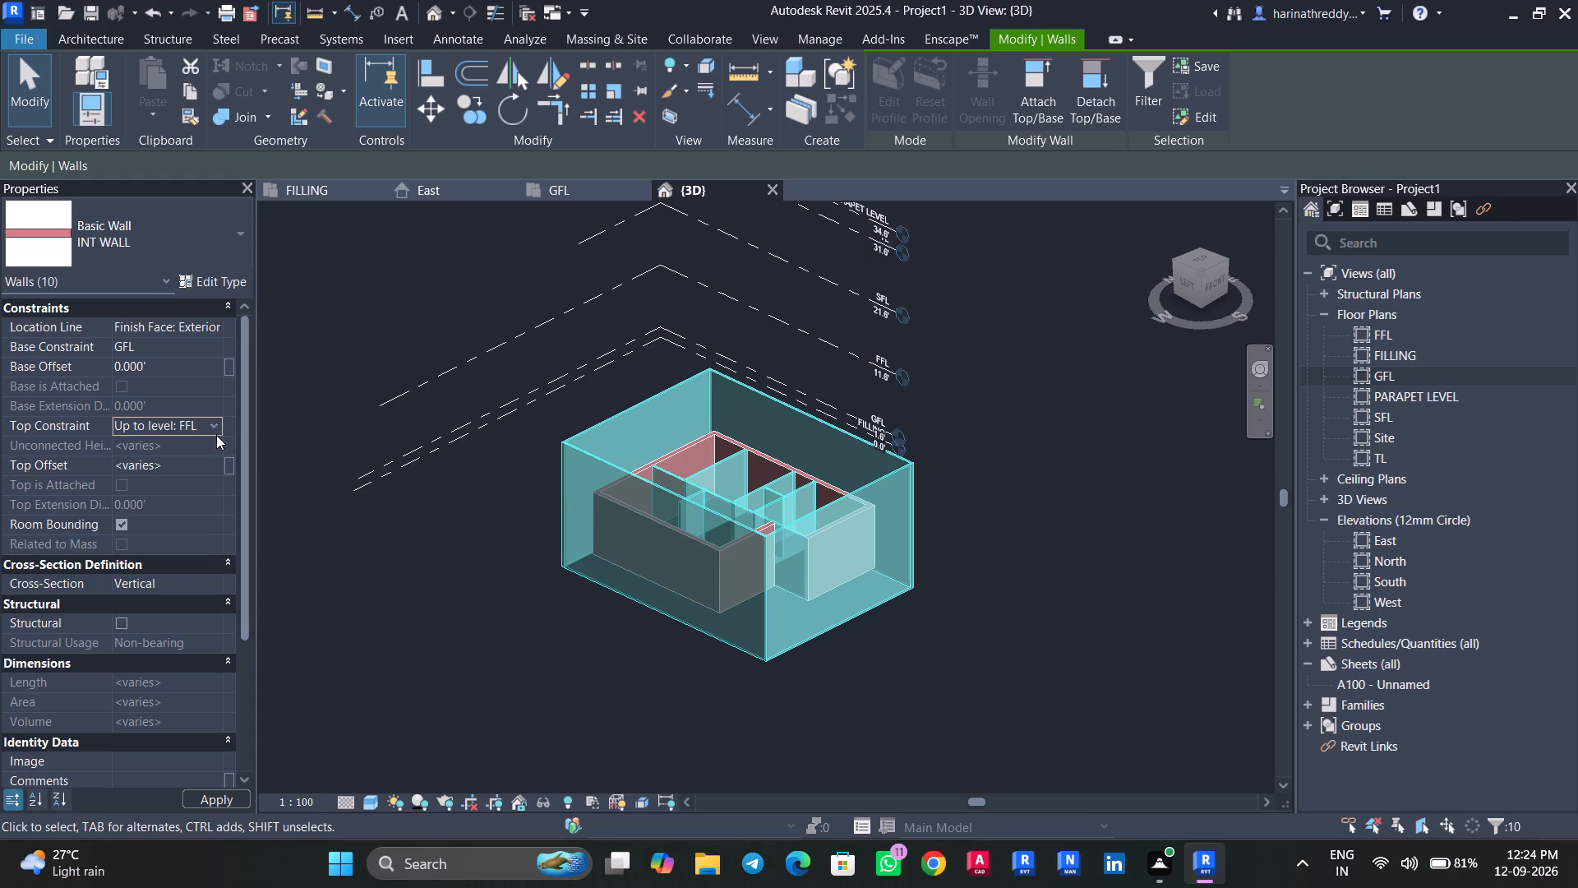
{"action": "left_click", "coordinate": [209, 368]}
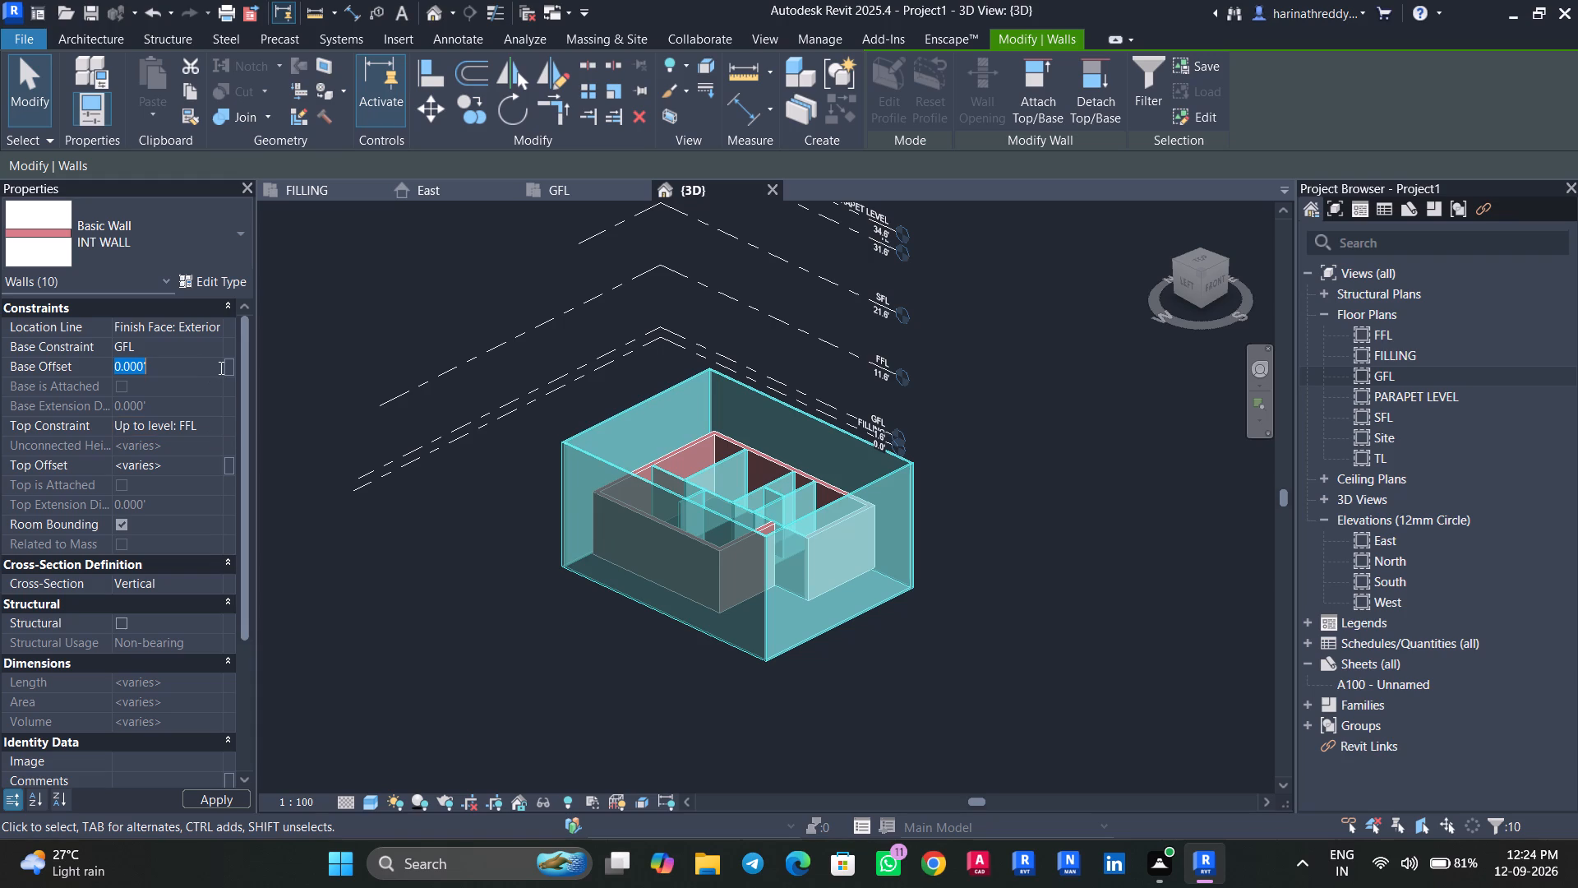
{"action": "left_click", "coordinate": [218, 349]}
{"action": "left_click", "coordinate": [218, 349]}
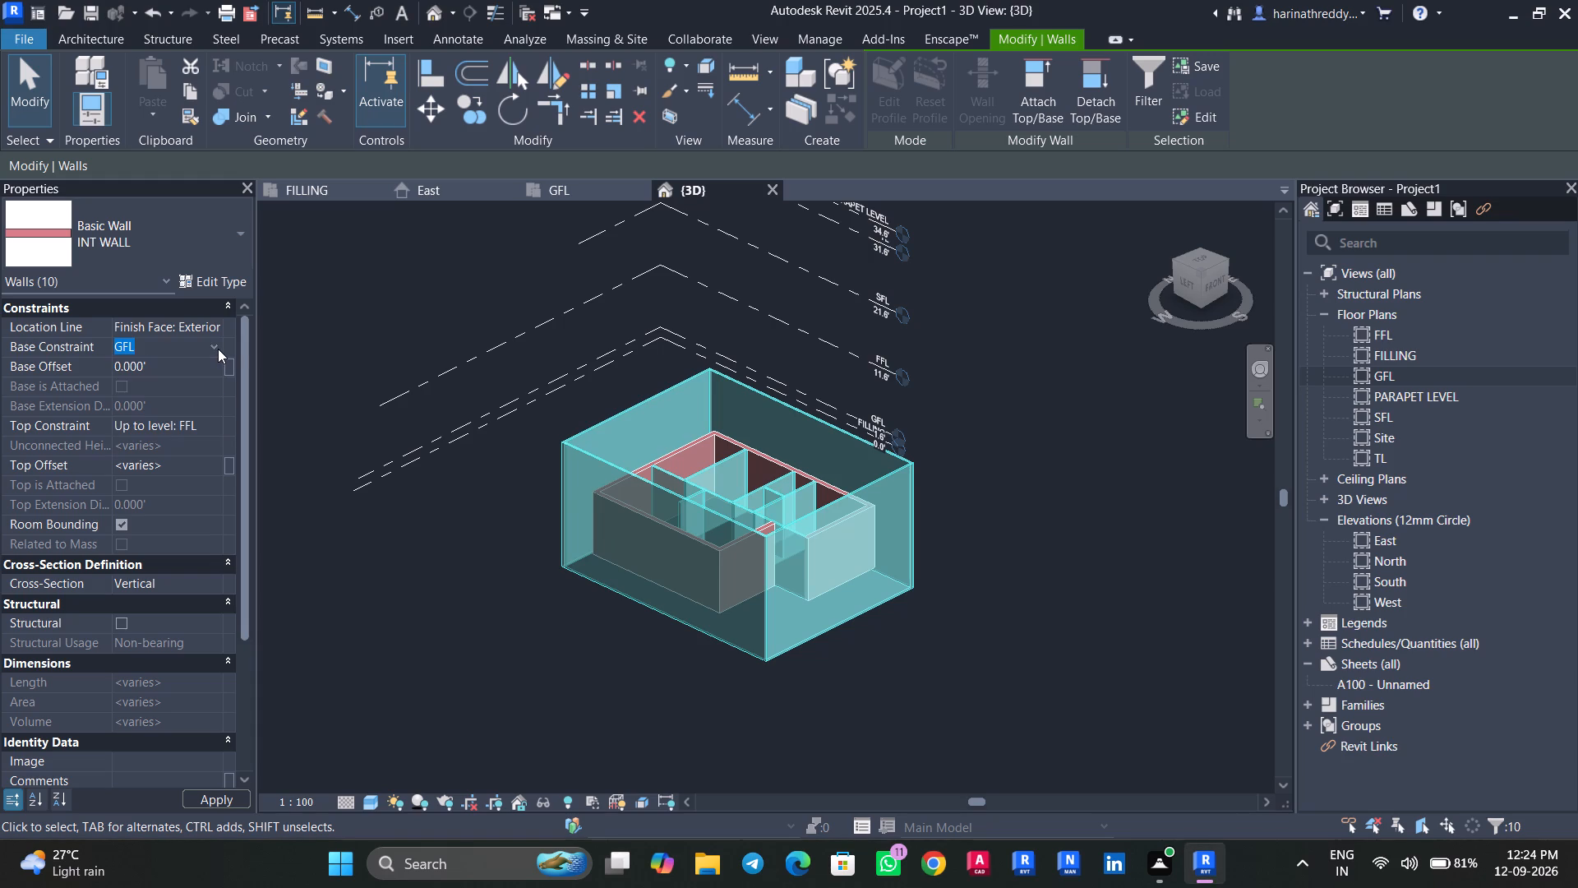
{"action": "left_click", "coordinate": [189, 465]}
{"action": "key", "text": "minus"}
{"action": "type", "text": "6'"}
{"action": "key", "text": "Return"}
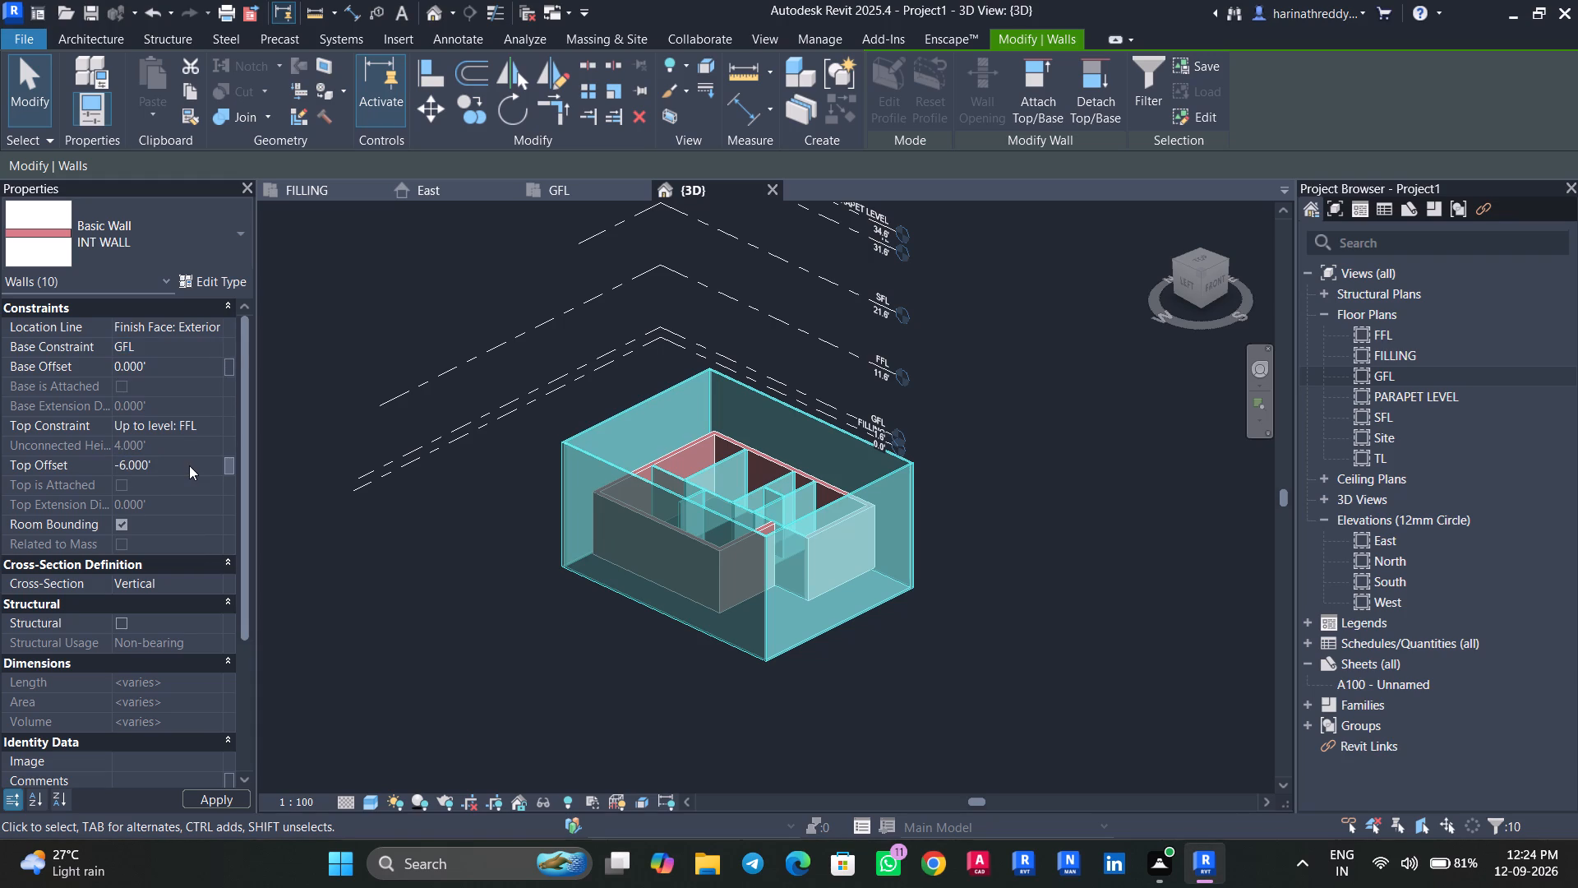
{"action": "scroll", "coordinate": [735, 595], "scroll_direction": "up", "scroll_amount": 6}
{"action": "scroll", "coordinate": [745, 622], "scroll_direction": "down", "scroll_amount": 1}
{"action": "scroll", "coordinate": [745, 622], "scroll_direction": "up", "scroll_amount": 2}
{"action": "key", "text": "Escape"}
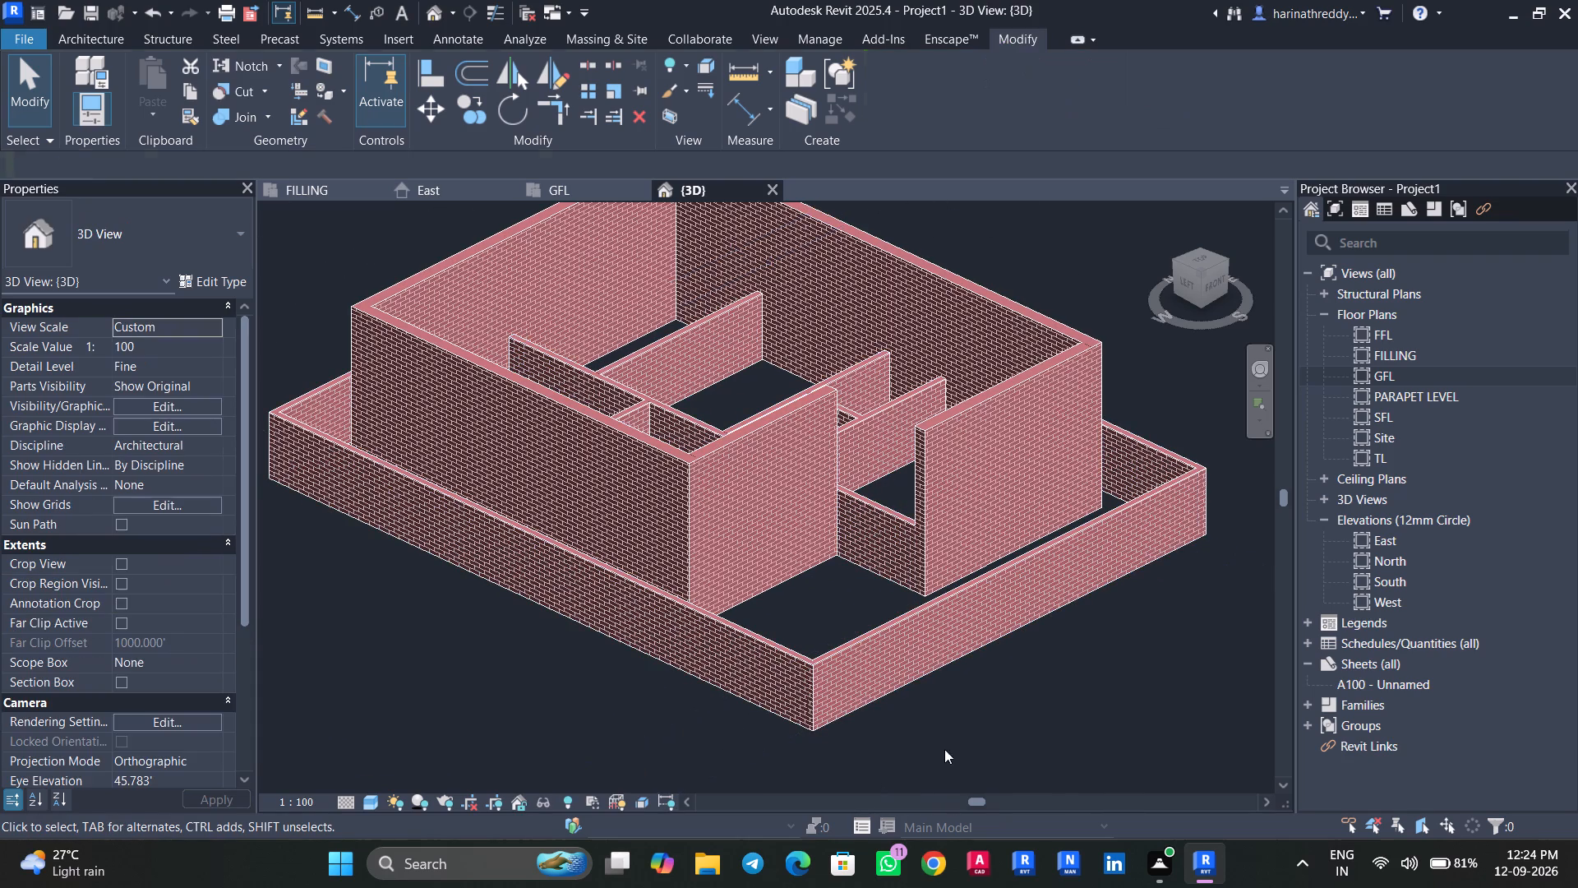
{"action": "key", "text": "Escape"}
{"action": "key", "text": "Escape"}
Select the four compound walls along the plot boundary and duplicate their INT WALL type as OUTTER WALL.
{"action": "left_click", "coordinate": [853, 659]}
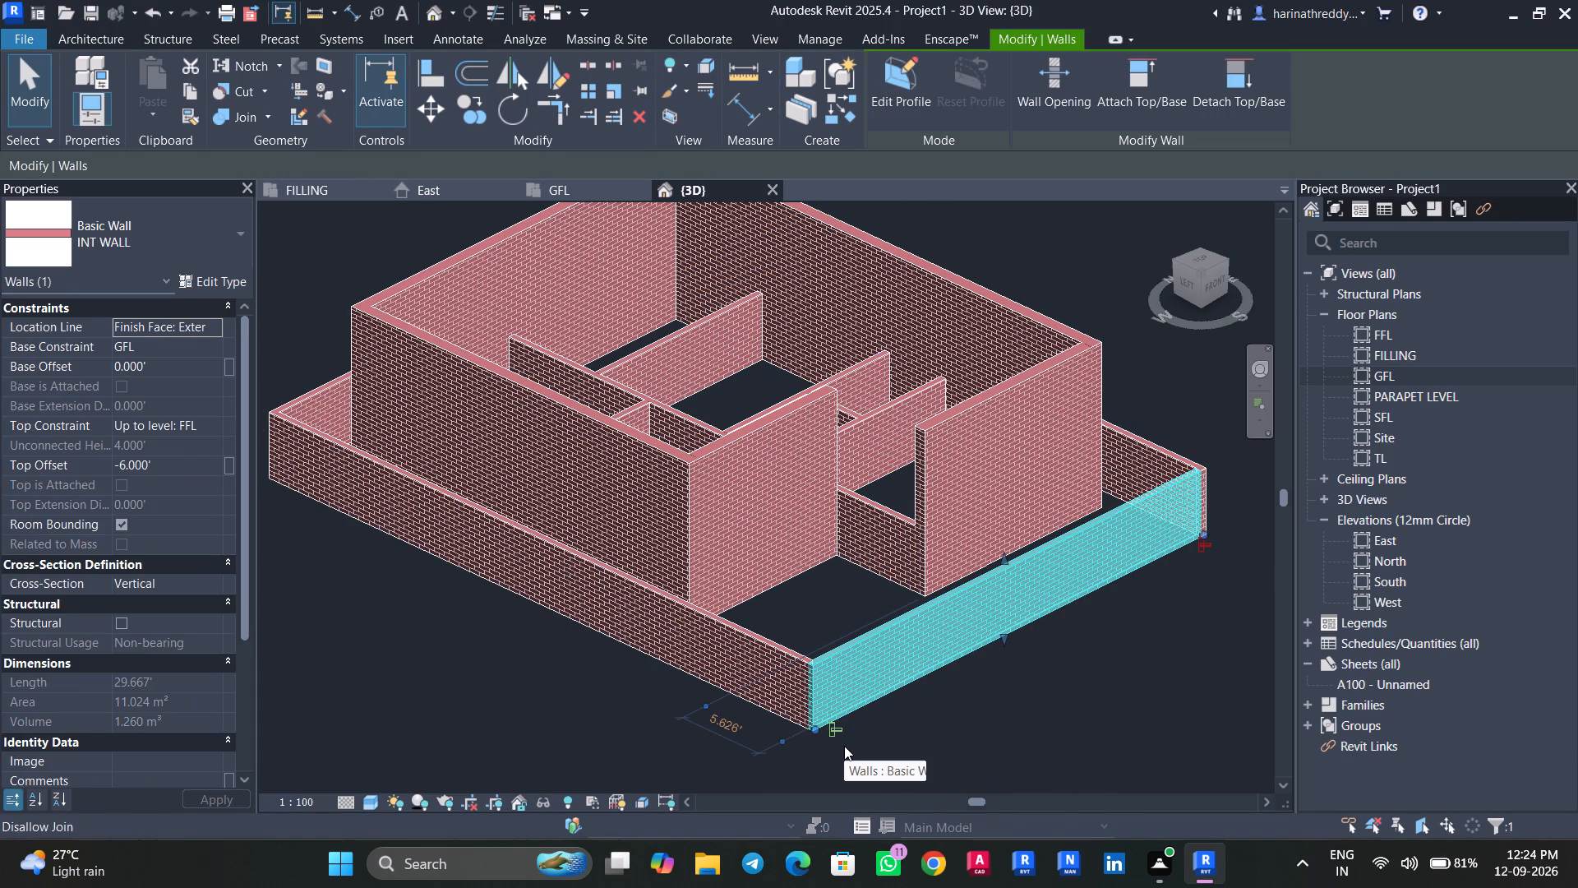
{"action": "key", "text": "s"}
{"action": "scroll", "coordinate": [880, 761], "scroll_direction": "down", "scroll_amount": 4}
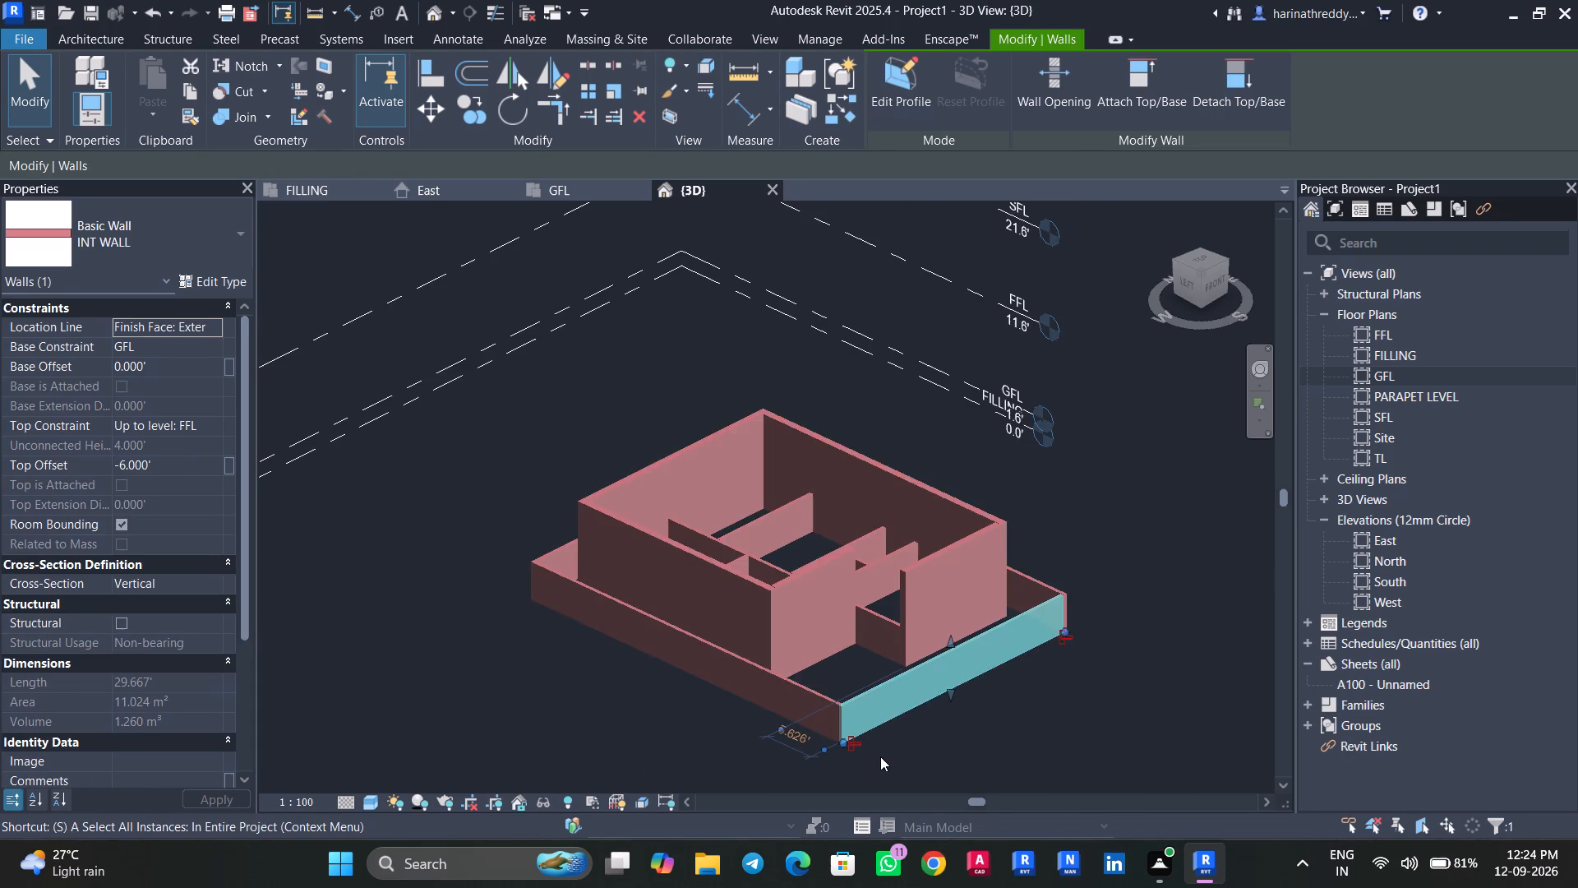
{"action": "left_click", "coordinate": [777, 692], "text": "ctrl"}
{"action": "left_click", "coordinate": [557, 554], "text": "ctrl"}
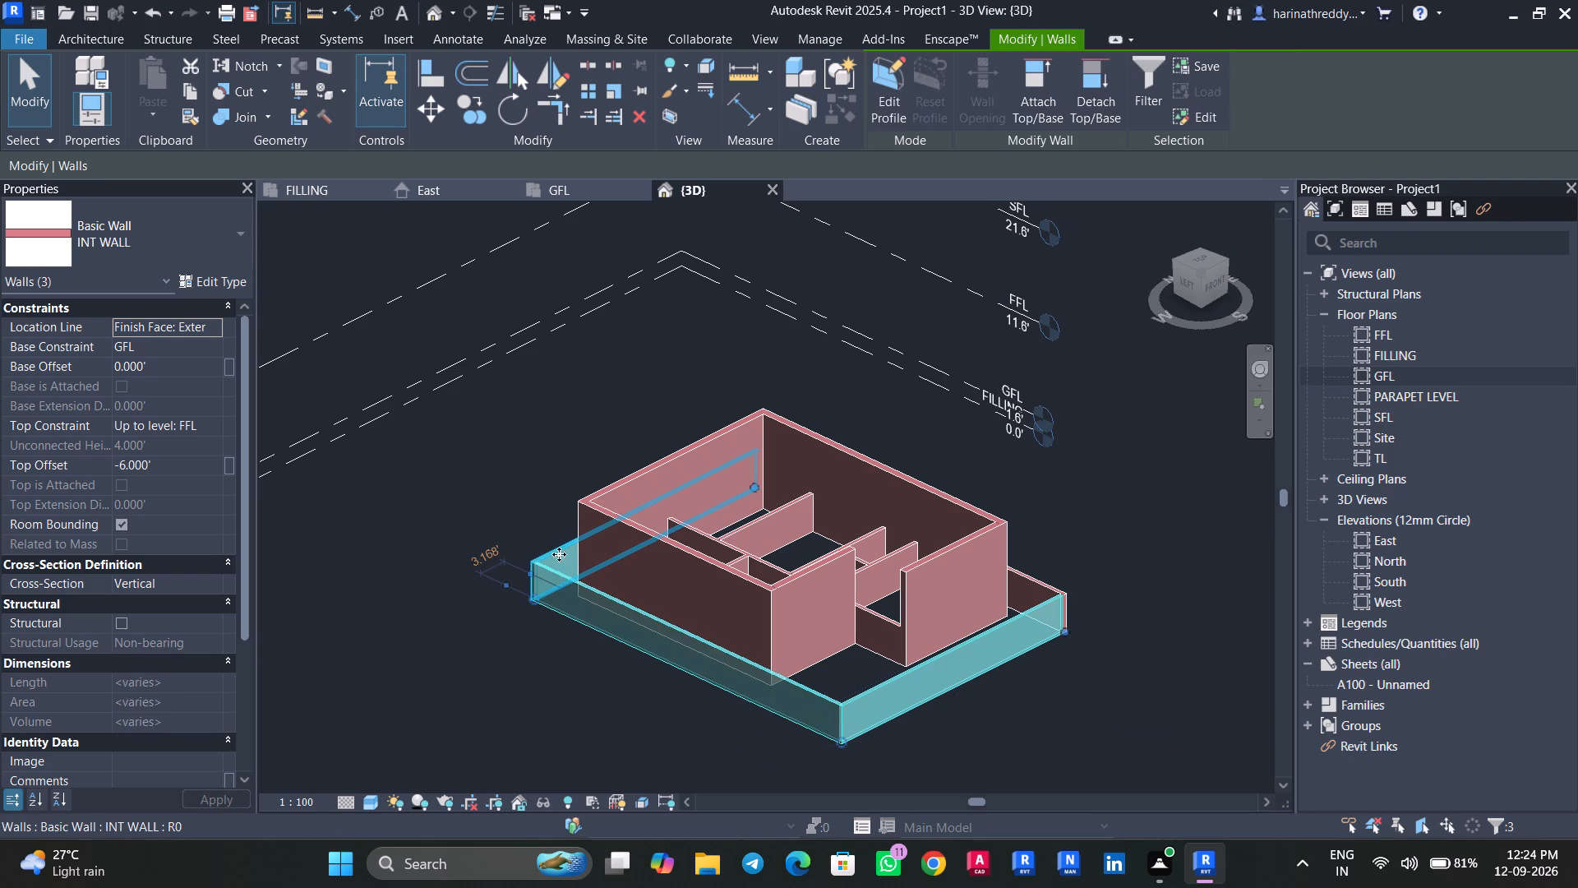
{"action": "middle_click_drag", "start_coordinate": [1074, 690], "coordinate": [872, 710], "text": "shift"}
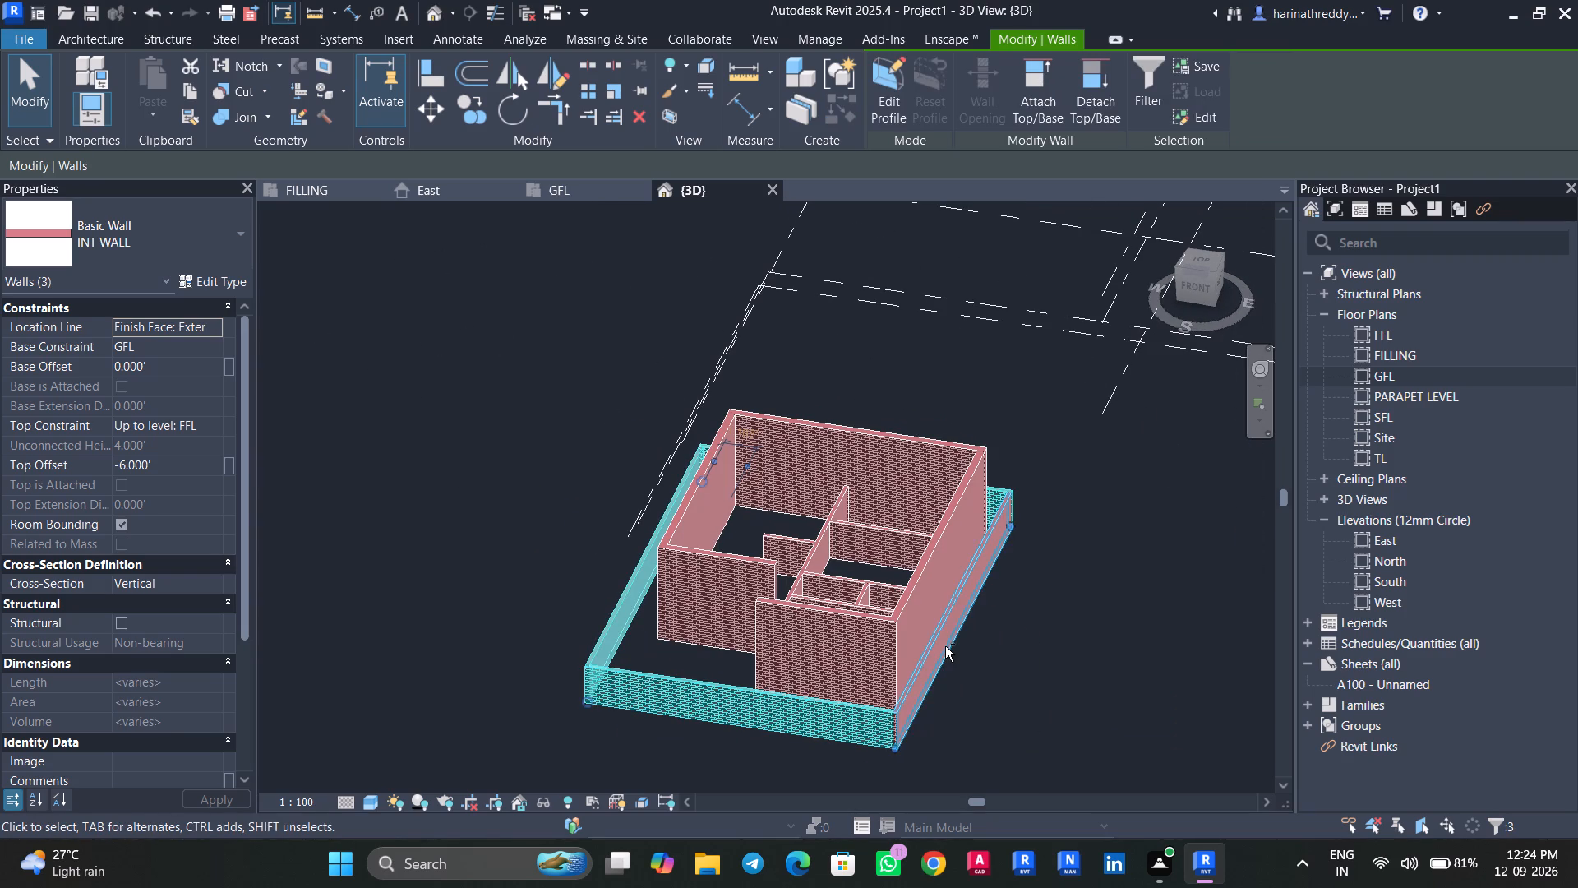
{"action": "left_click", "coordinate": [944, 645], "text": "ctrl"}
{"action": "left_click", "coordinate": [224, 275]}
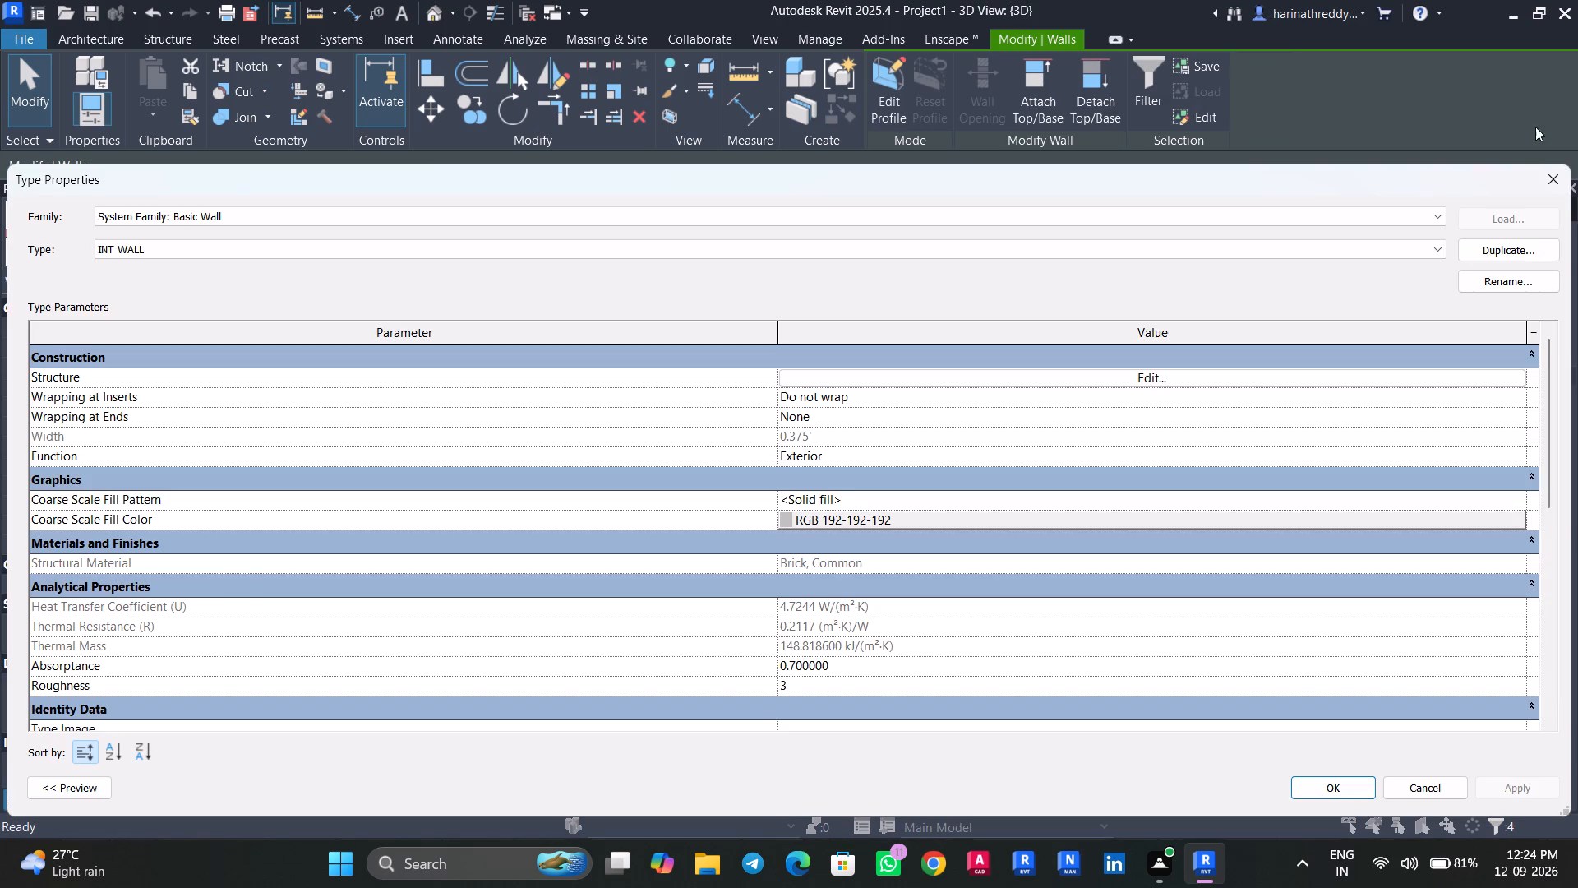
{"action": "left_click", "coordinate": [1486, 247]}
{"action": "type", "text": "OUTTER WALL"}
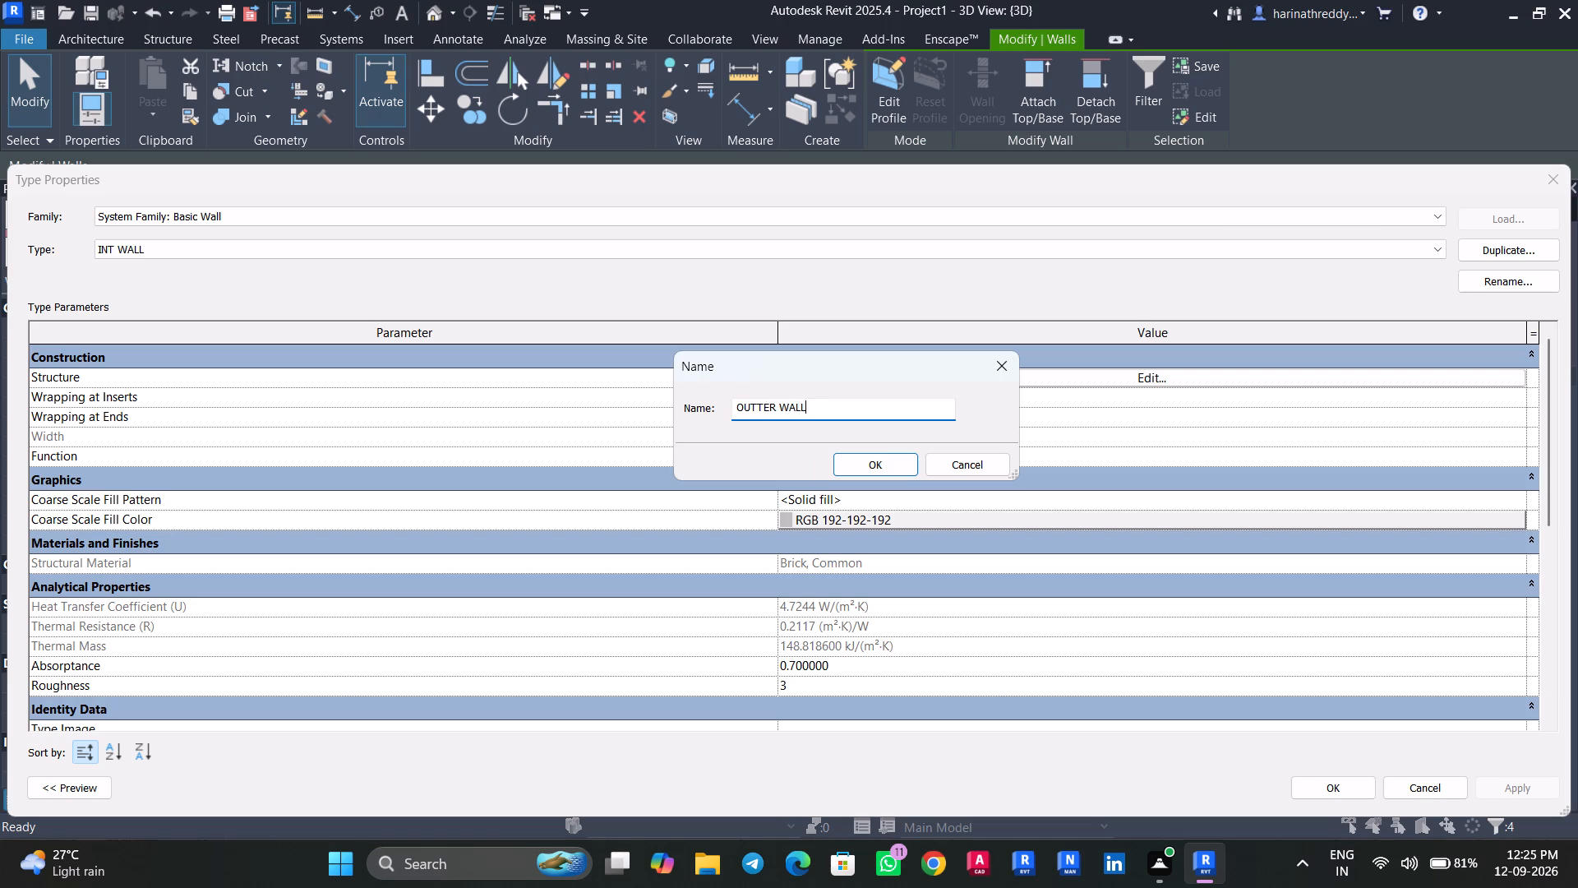
{"action": "left_click", "coordinate": [906, 460]}
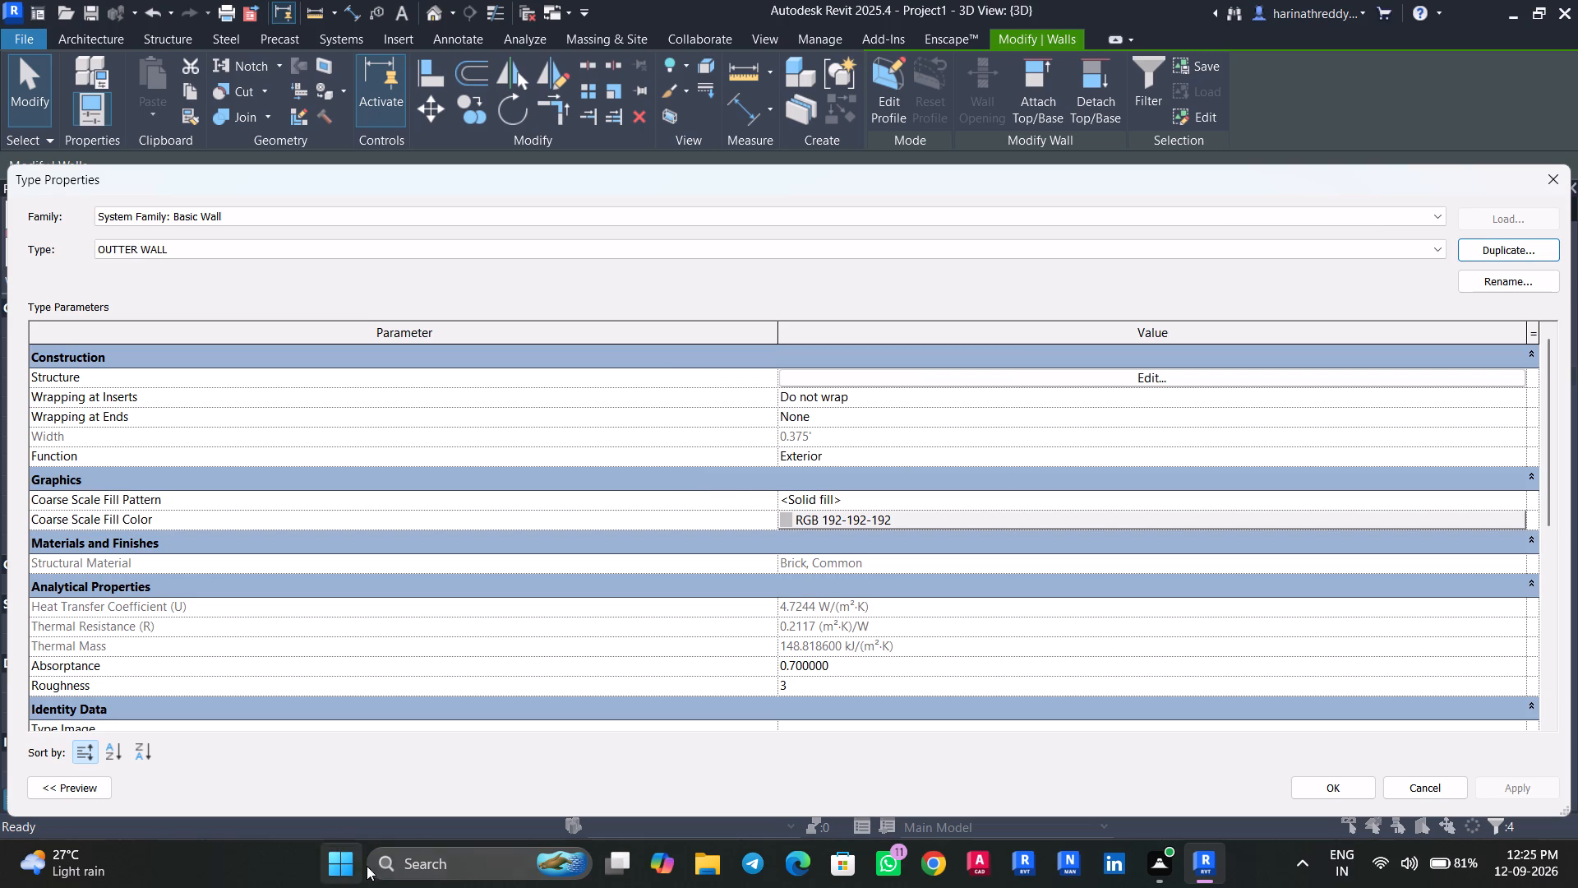
{"action": "left_click", "coordinate": [1316, 781]}
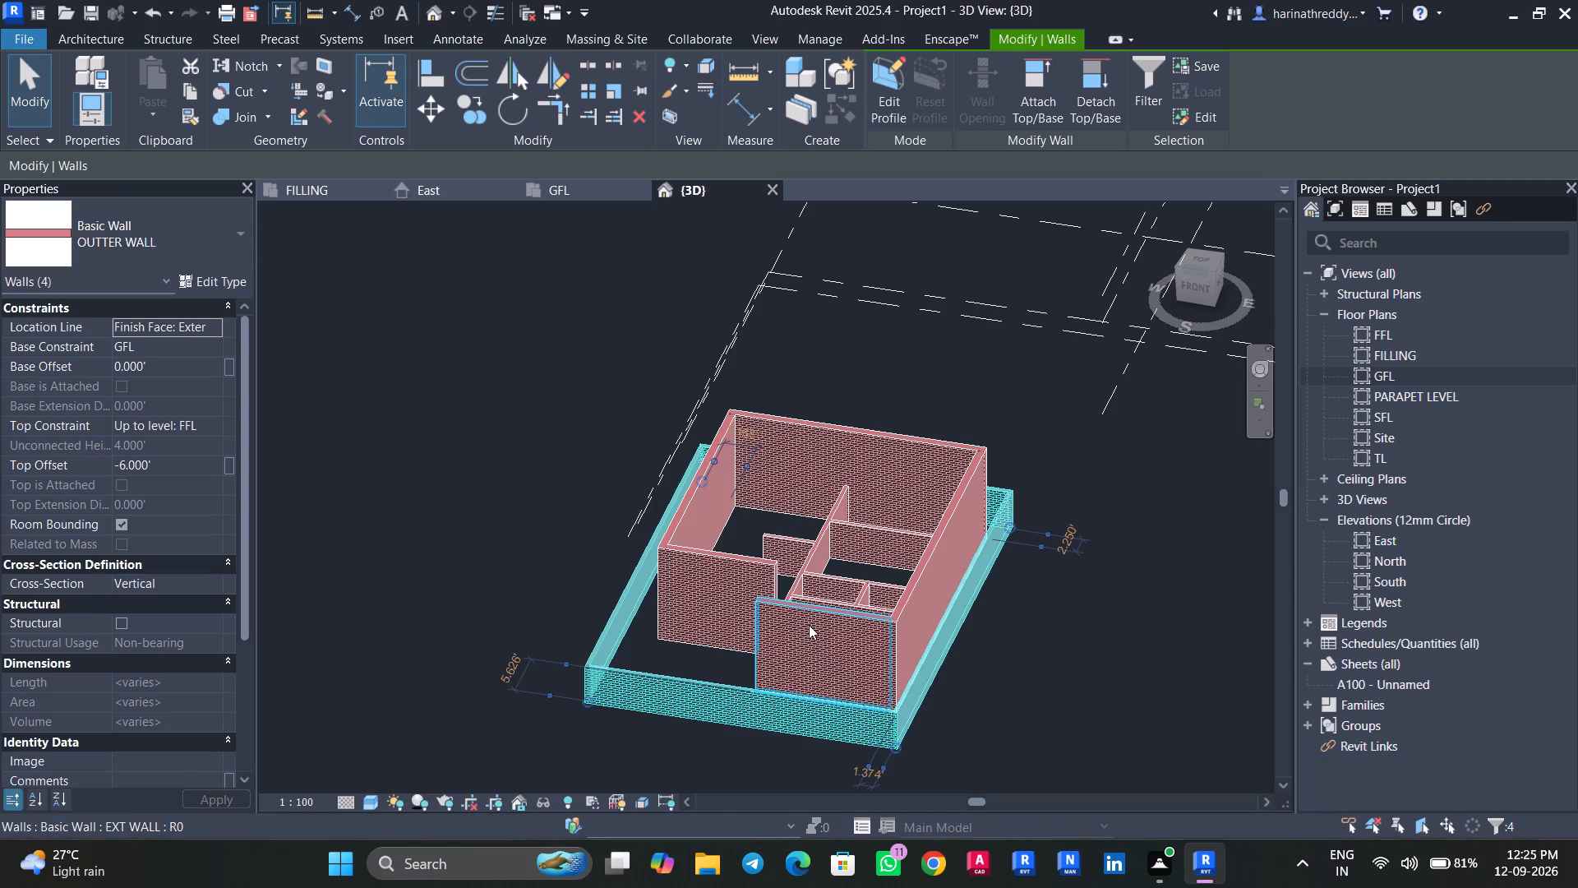
{"action": "key", "text": "Escape"}
{"action": "key", "text": "Escape"}
Select all INT WALL instances inside the house and set their top offset to 0.
{"action": "left_click", "coordinate": [817, 528]}
{"action": "key", "text": "s"}
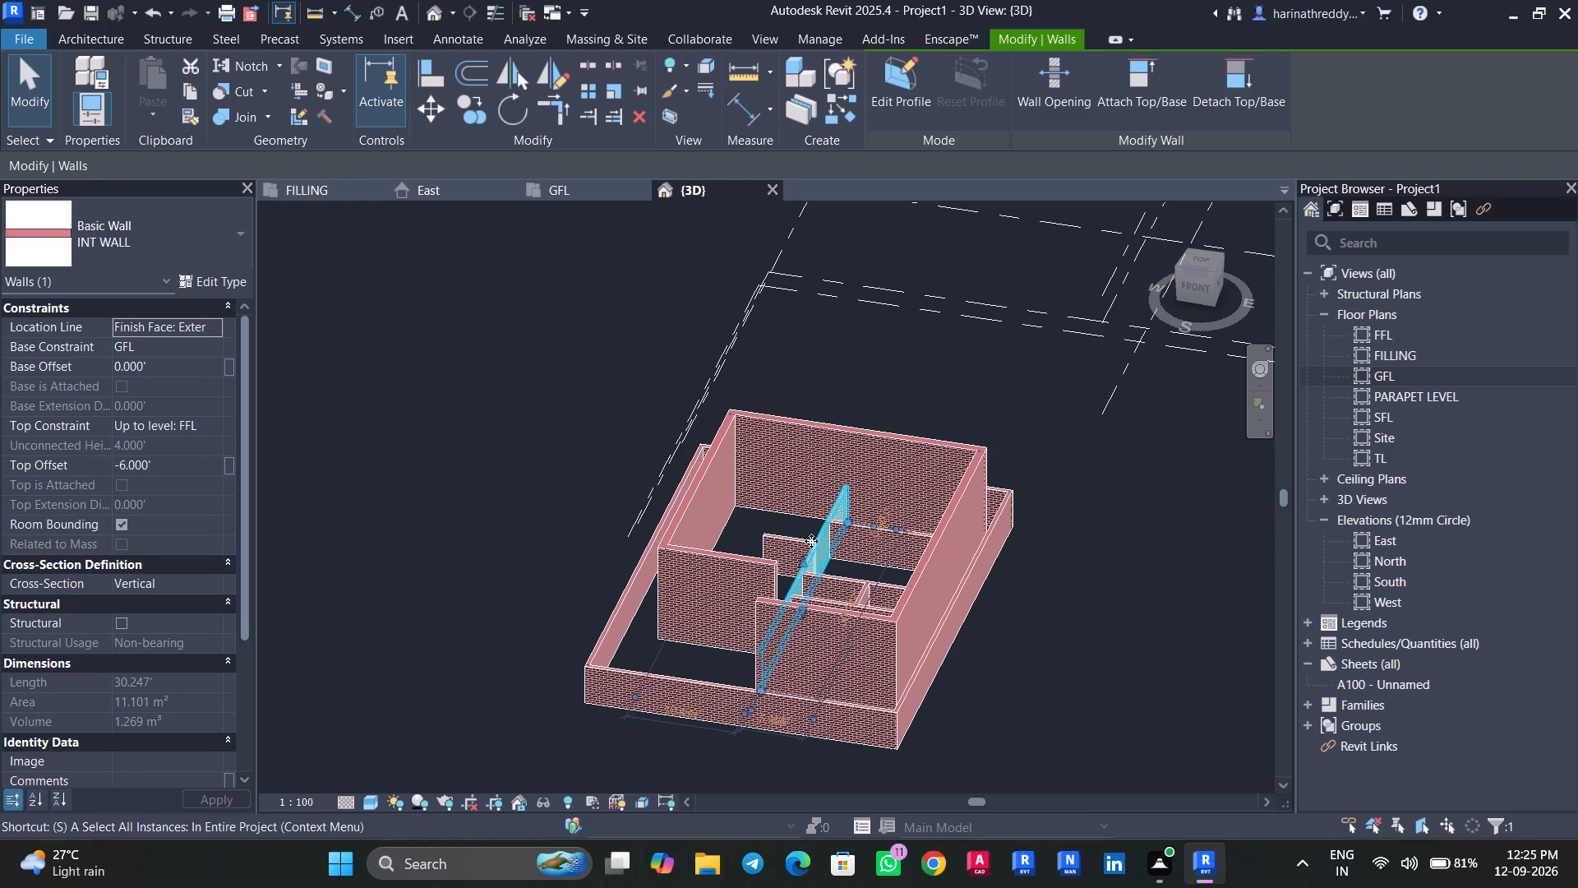
{"action": "key", "text": "a"}
{"action": "left_click", "coordinate": [168, 456]}
{"action": "left_click", "coordinate": [166, 465]}
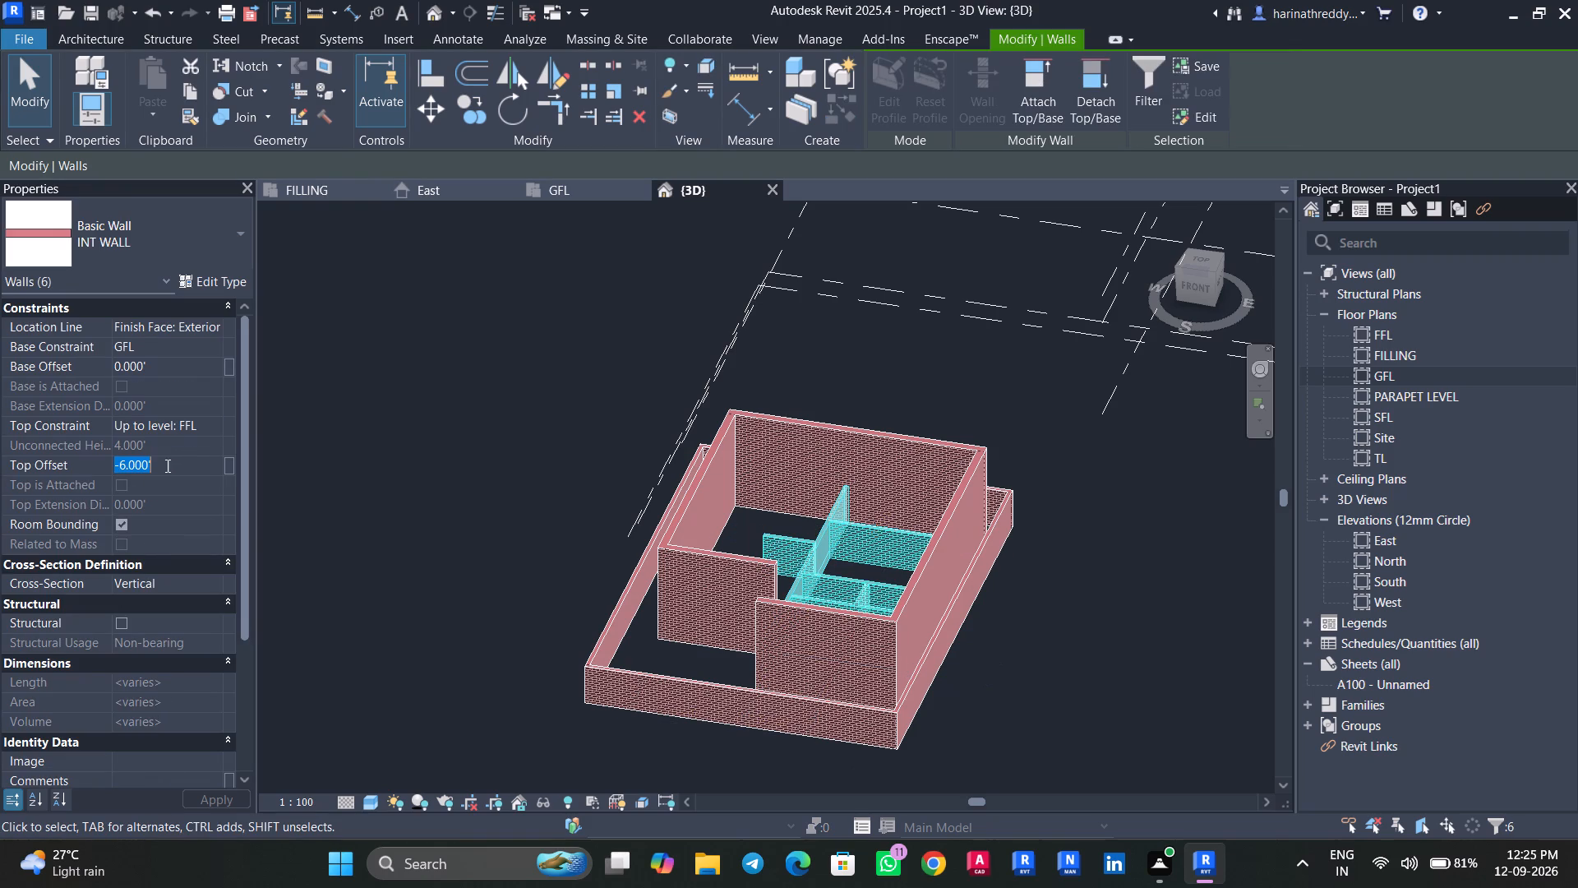
{"action": "key", "text": "0"}
{"action": "left_click", "coordinate": [308, 464]}
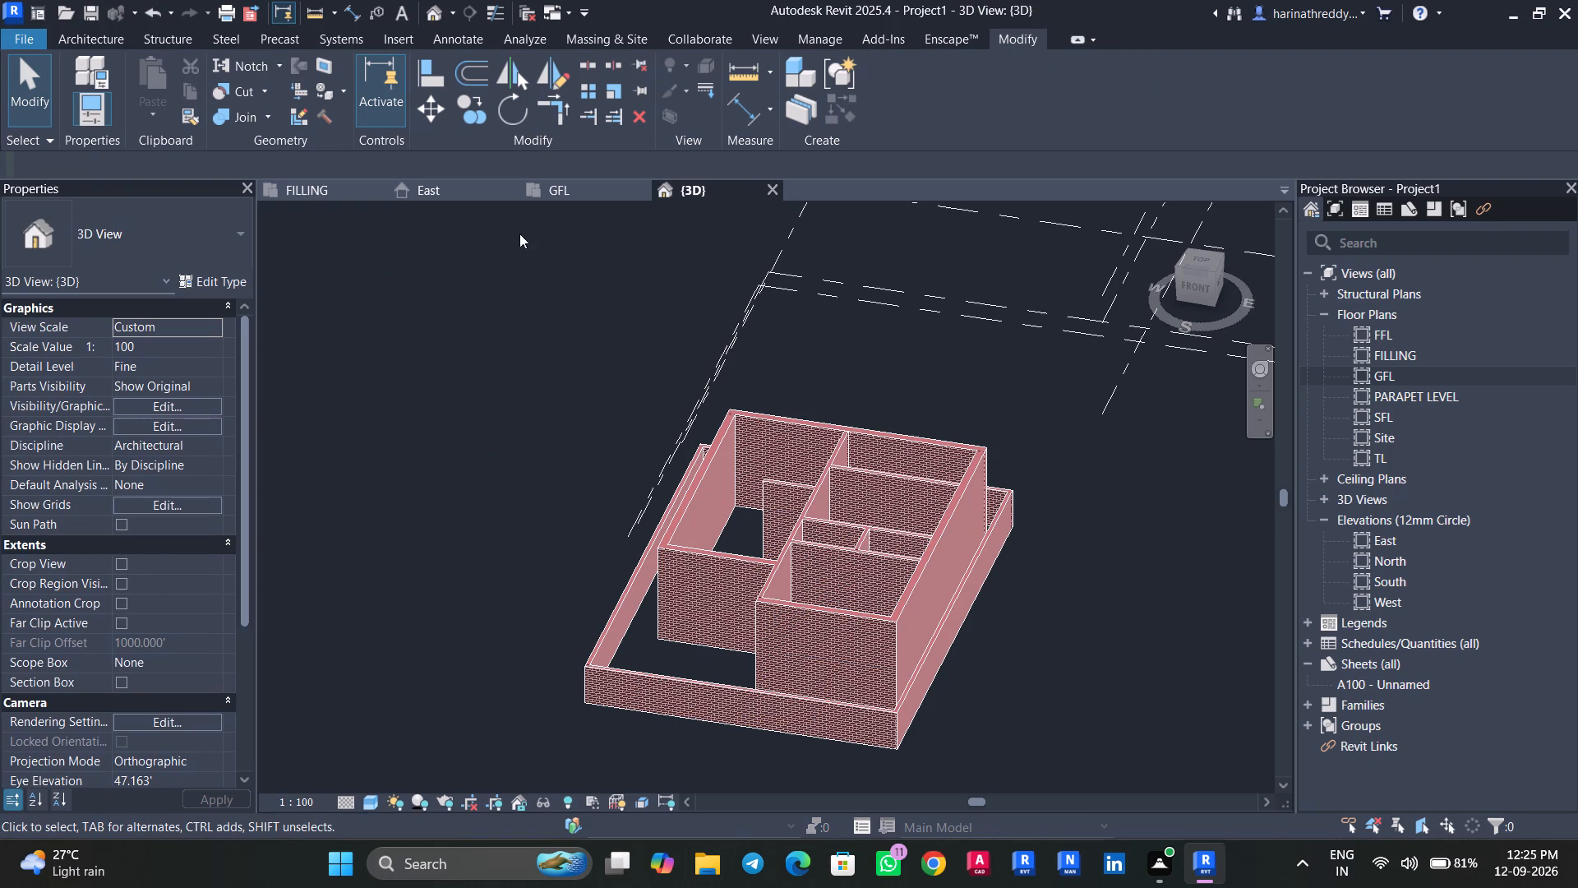
In the FILLING floor plan, nudge the OUTTER WALL along the 40'0" side one increment toward the house.
{"action": "left_click", "coordinate": [331, 197]}
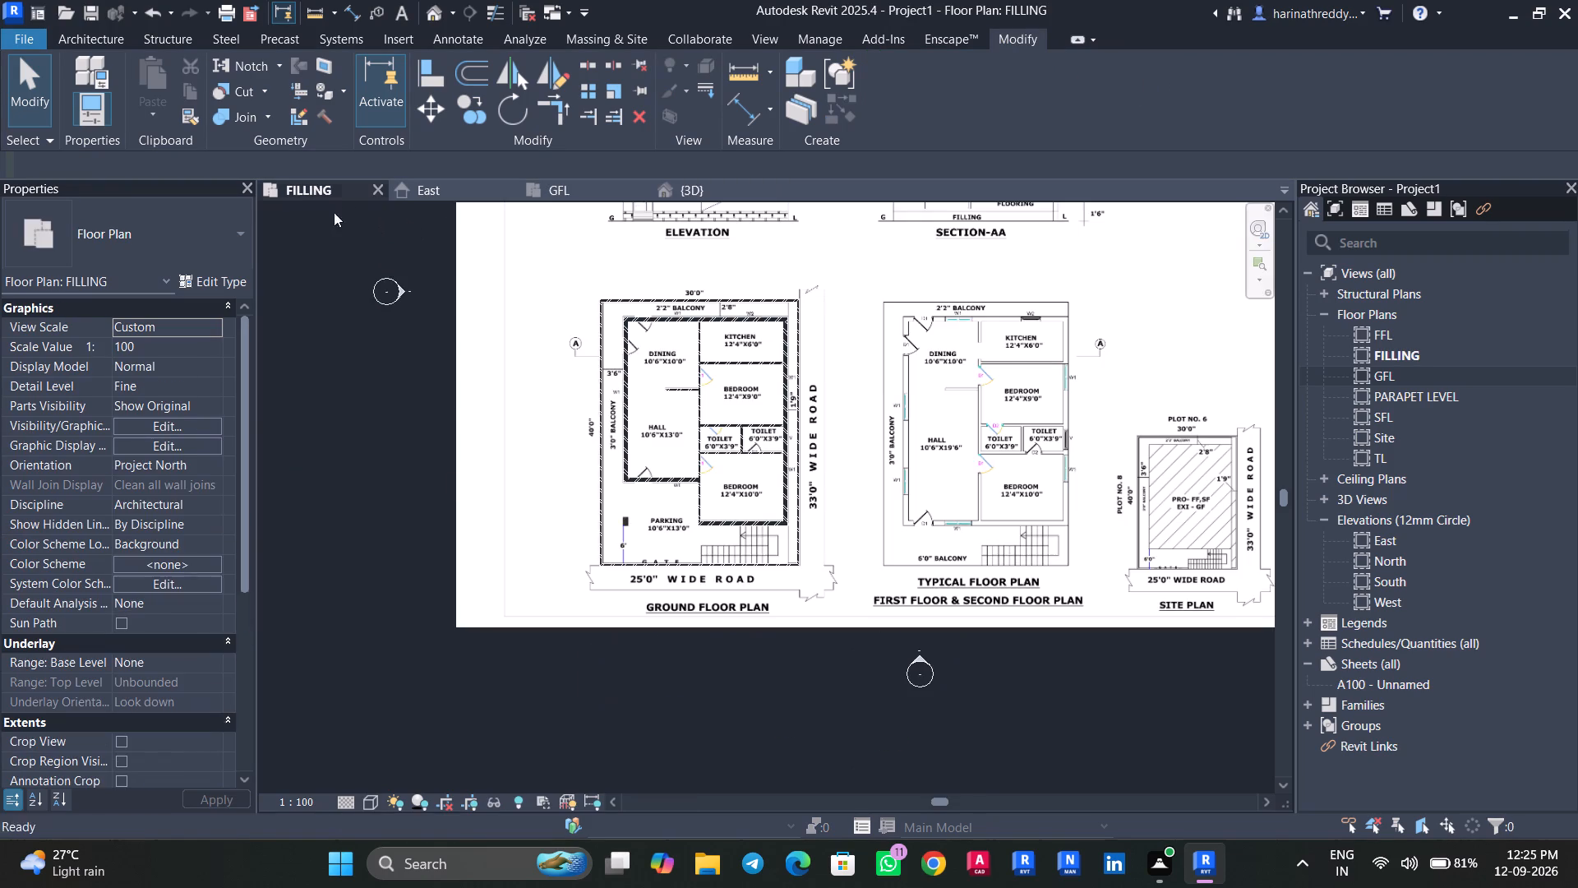
{"action": "scroll", "coordinate": [666, 442], "scroll_direction": "up", "scroll_amount": 9}
{"action": "scroll", "coordinate": [657, 442], "scroll_direction": "down", "scroll_amount": 1}
{"action": "scroll", "coordinate": [467, 542], "scroll_direction": "up", "scroll_amount": 5}
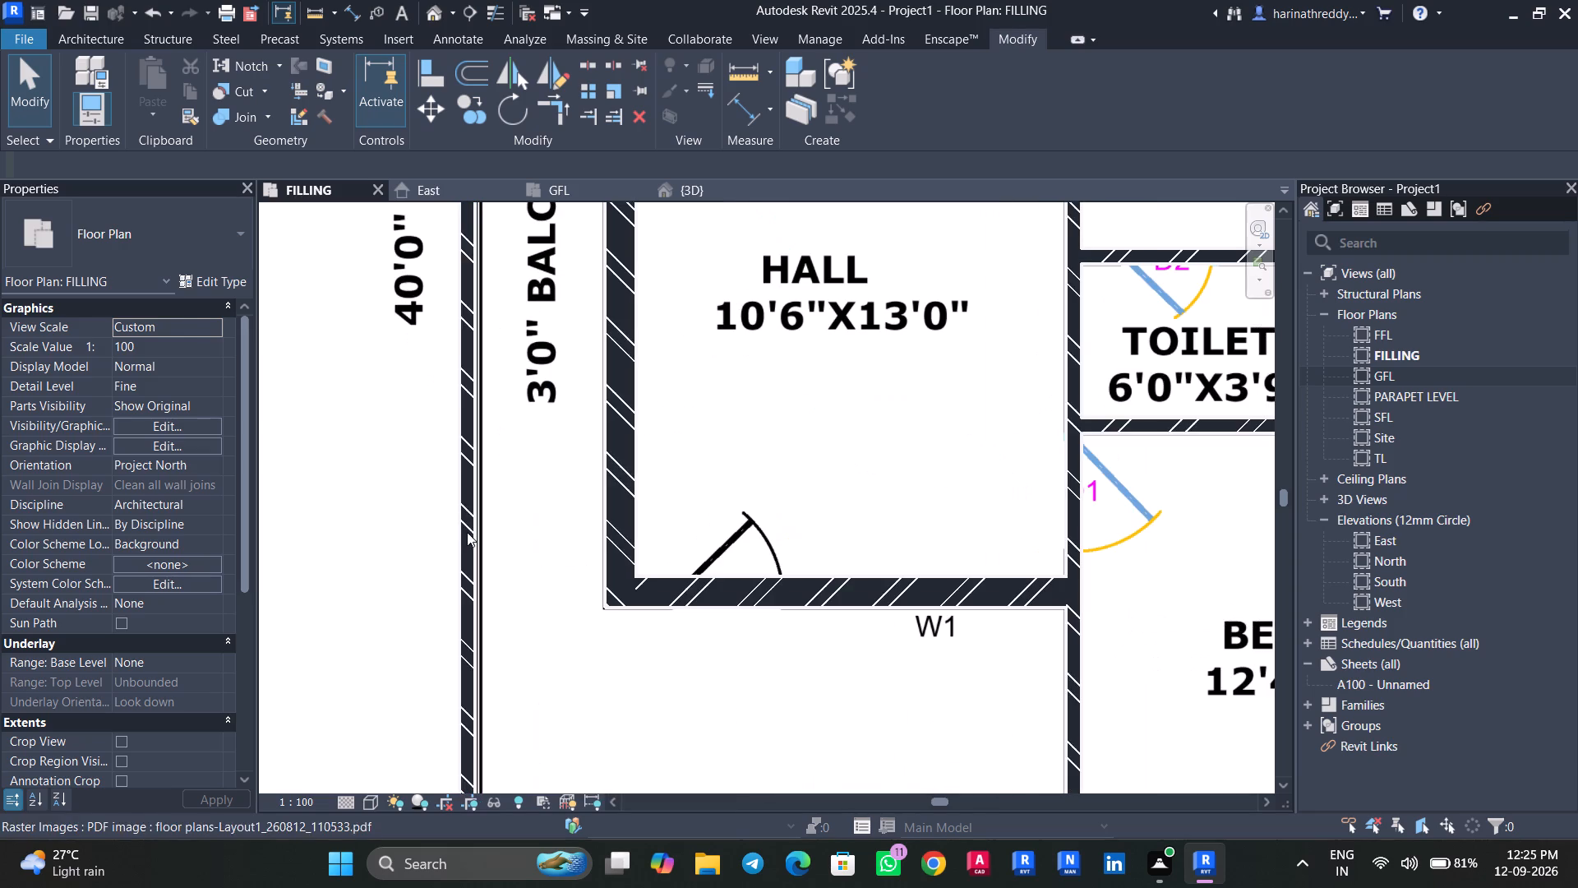
{"action": "left_click", "coordinate": [468, 533]}
{"action": "scroll", "coordinate": [468, 533], "scroll_direction": "up", "scroll_amount": 3}
{"action": "key", "text": "Right"}
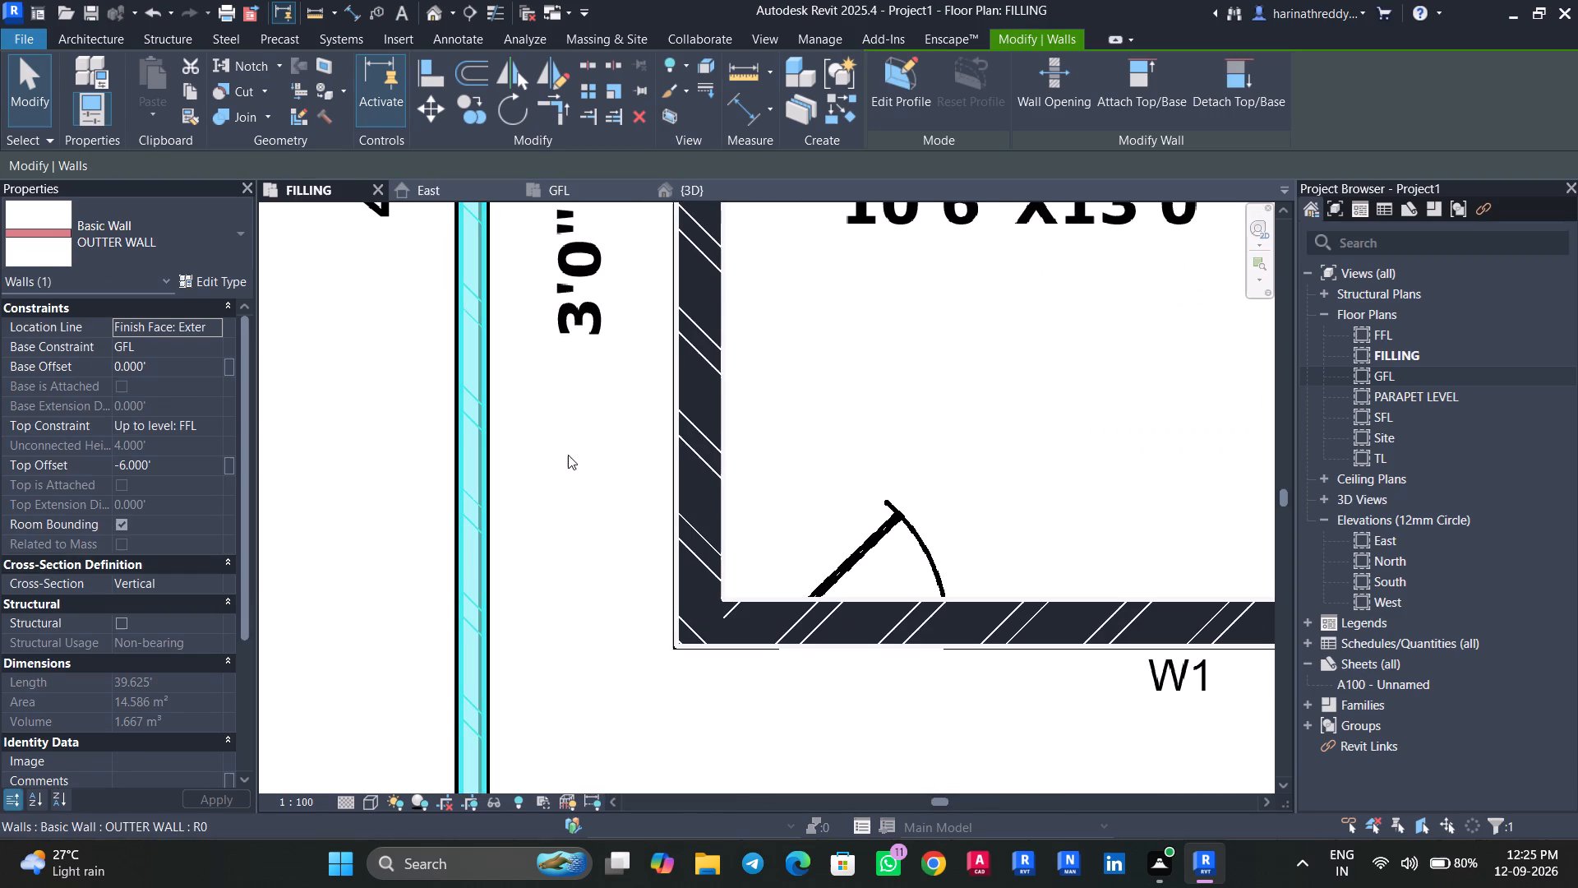
Nudge the OUTTER WALL along the 30'0" side one increment toward the house to match the plan's boundary line.
{"action": "scroll", "coordinate": [362, 20], "scroll_direction": "down", "scroll_amount": 3}
{"action": "scroll", "coordinate": [562, 278], "scroll_direction": "down", "scroll_amount": 7}
{"action": "scroll", "coordinate": [584, 269], "scroll_direction": "up", "scroll_amount": 1}
{"action": "middle_click_drag", "start_coordinate": [584, 269], "coordinate": [457, 590]}
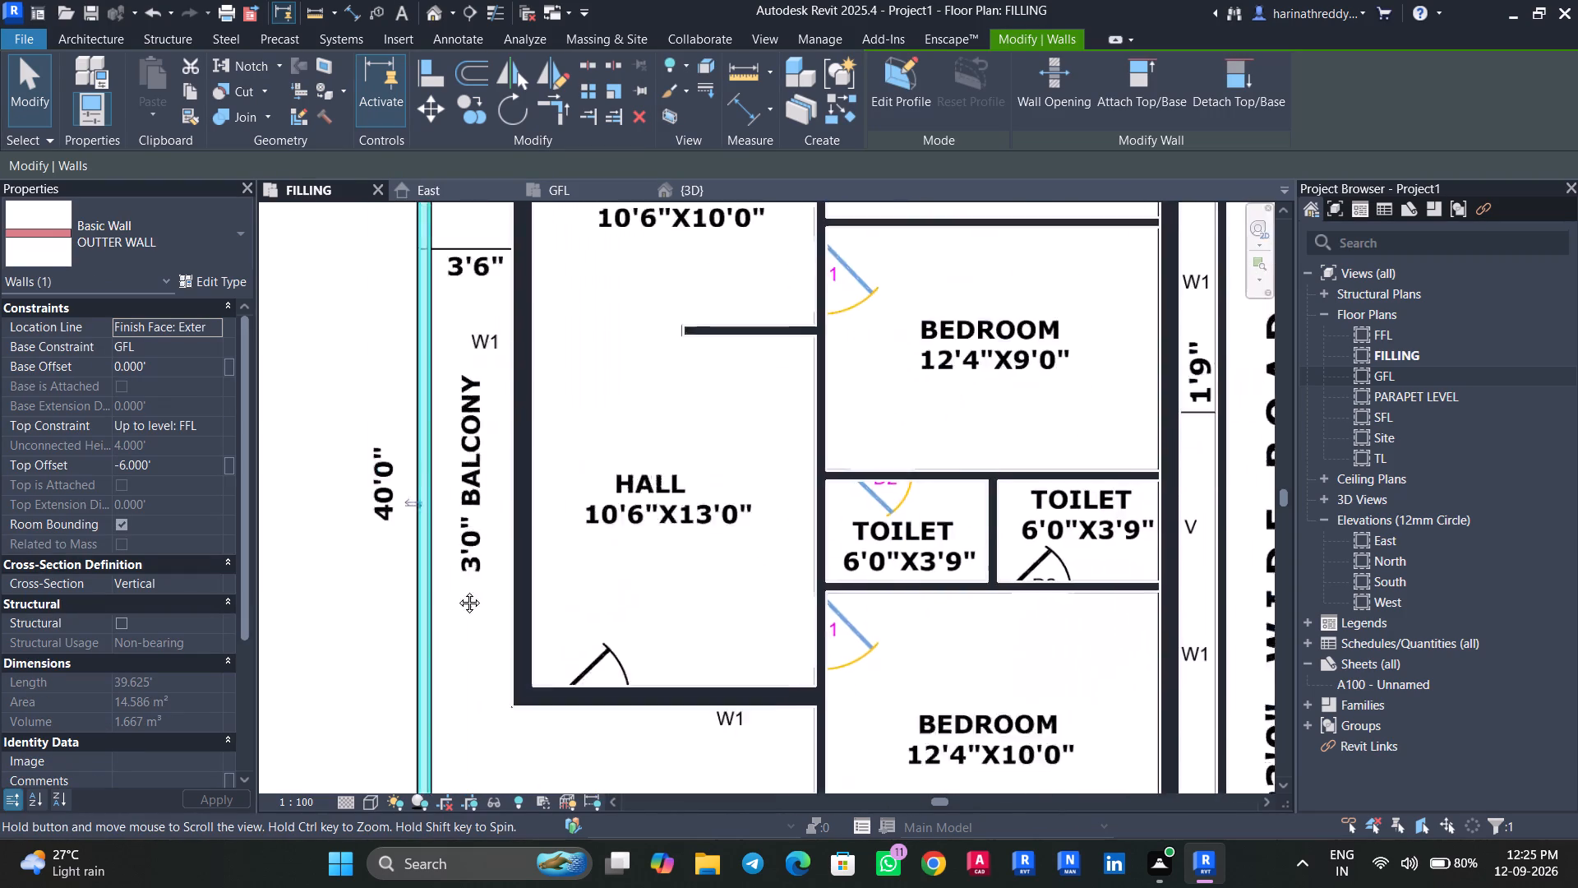
{"action": "middle_click_drag", "start_coordinate": [457, 590], "coordinate": [351, 887]}
{"action": "scroll", "coordinate": [416, 328], "scroll_direction": "up", "scroll_amount": 5}
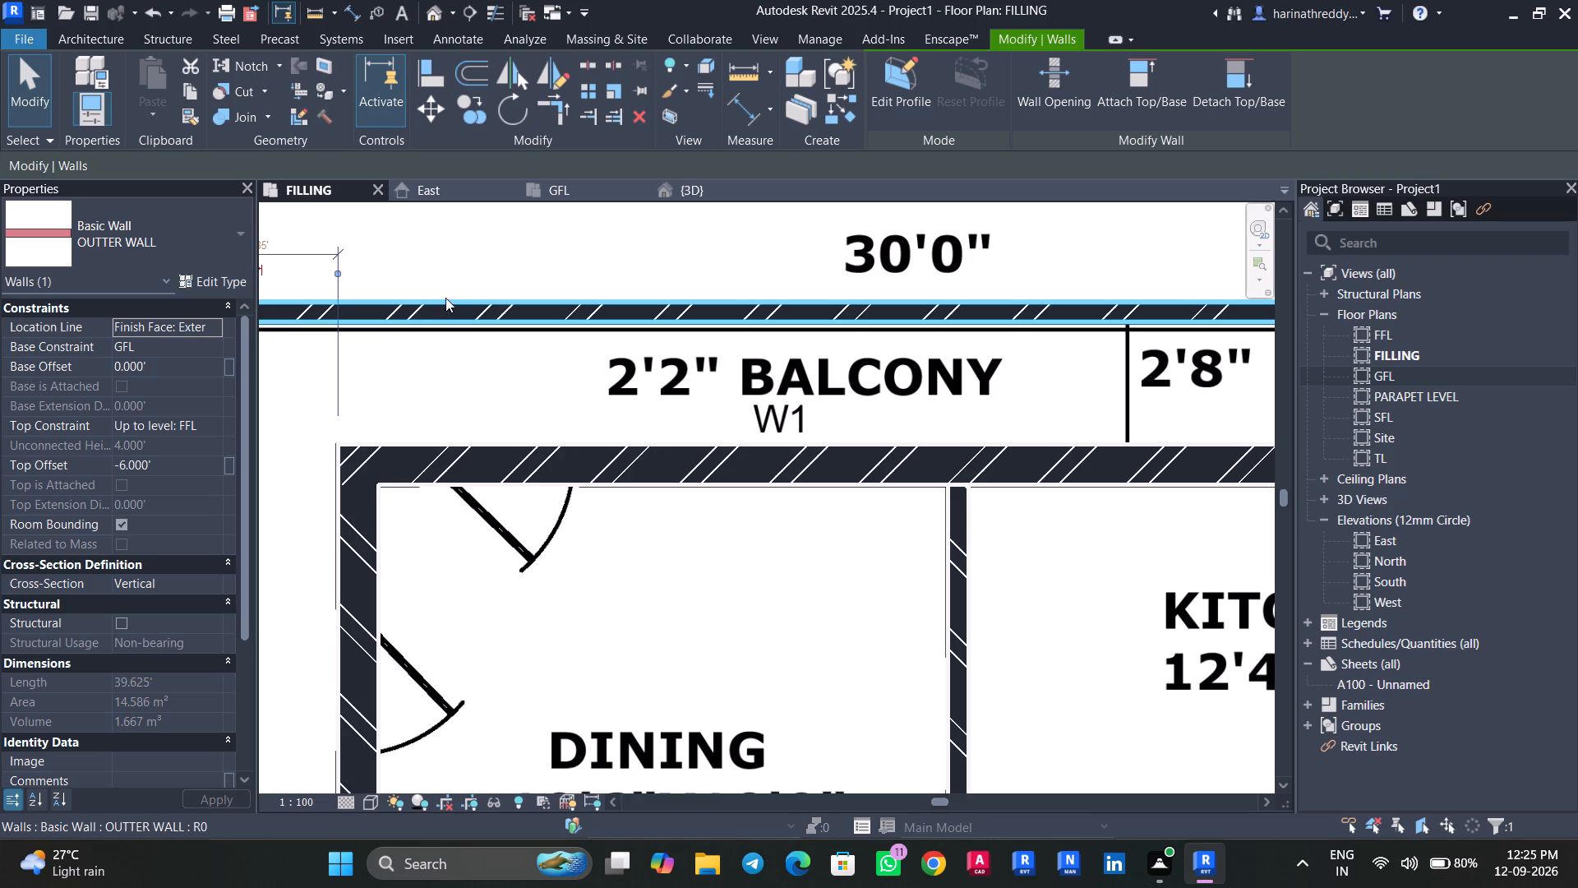
{"action": "left_click", "coordinate": [445, 309]}
{"action": "key", "text": "Down"}
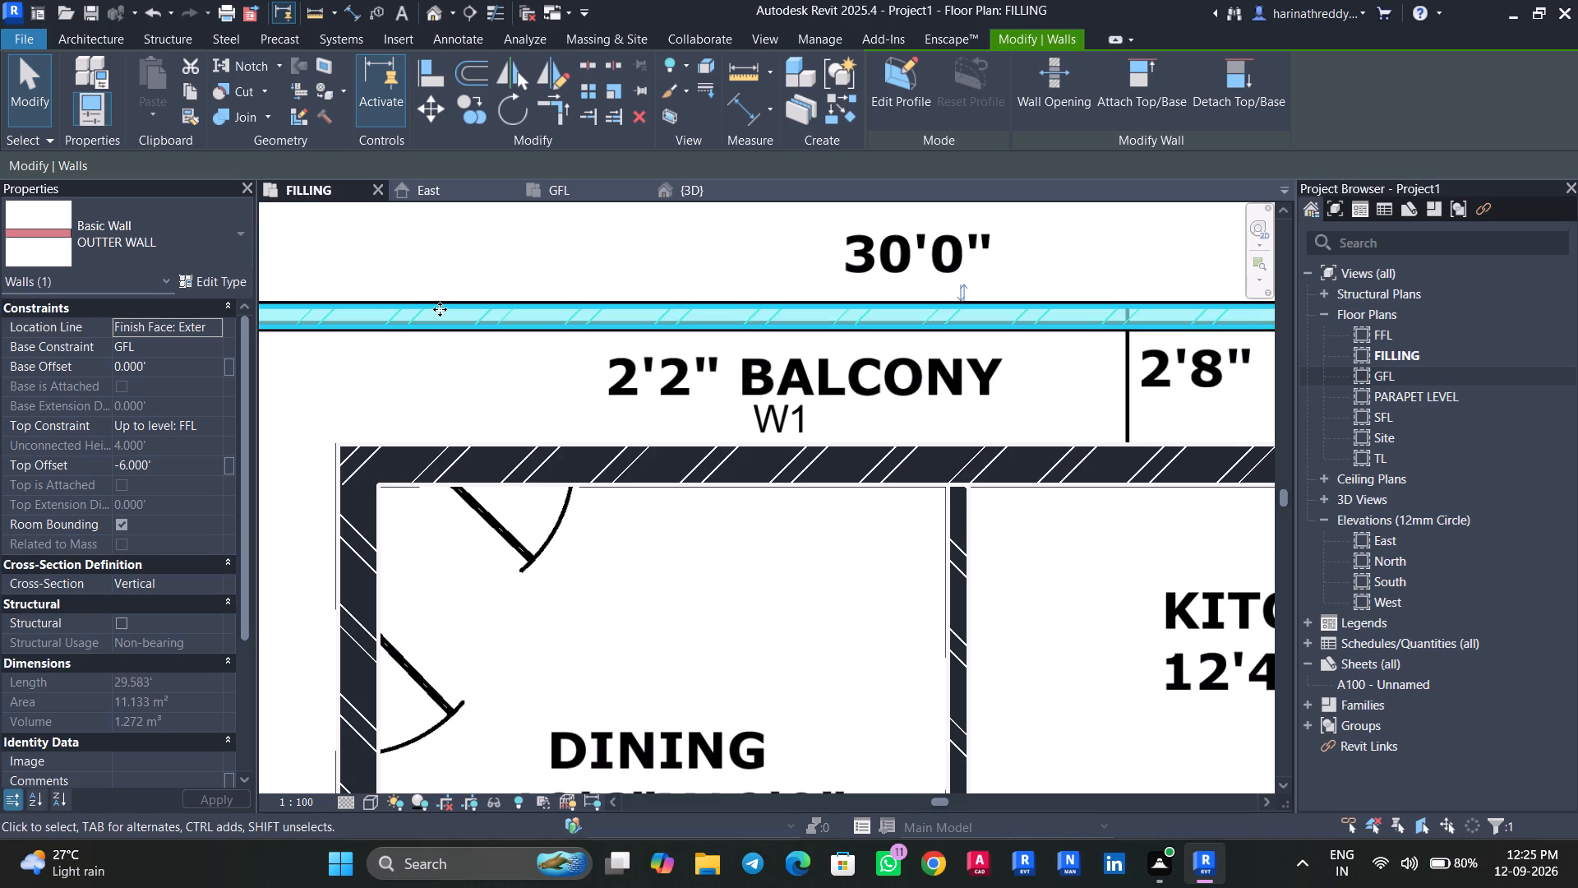
Nudge the OUTTER WALL along the 33'0" wide road one increment toward the house.
{"action": "middle_click_drag", "start_coordinate": [914, 389], "coordinate": [913, 389]}
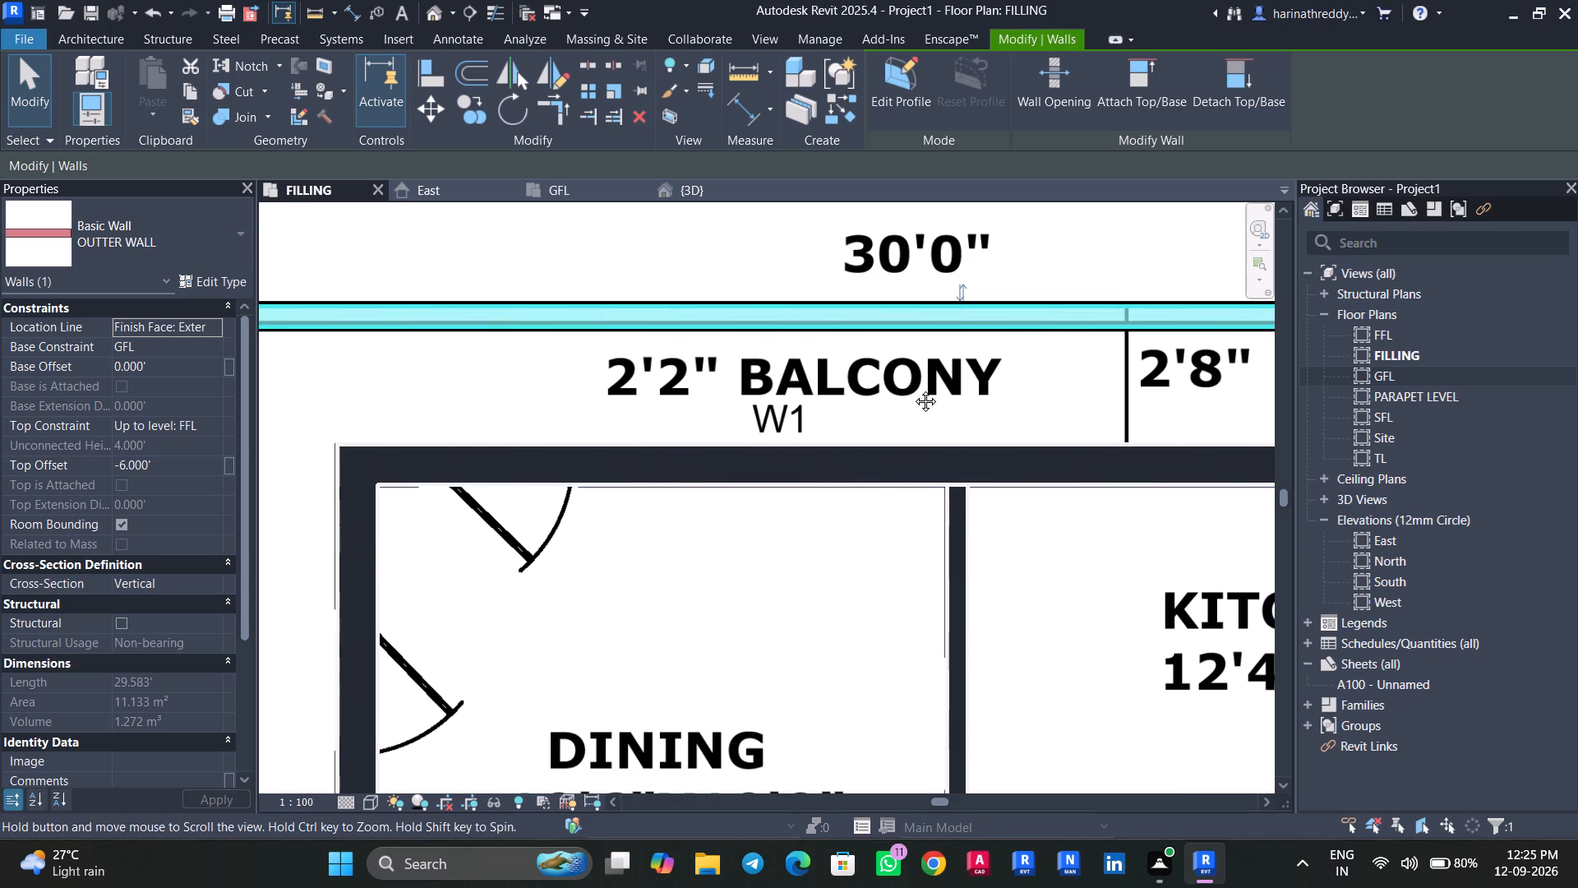
{"action": "middle_click_drag", "start_coordinate": [913, 389], "coordinate": [147, 208]}
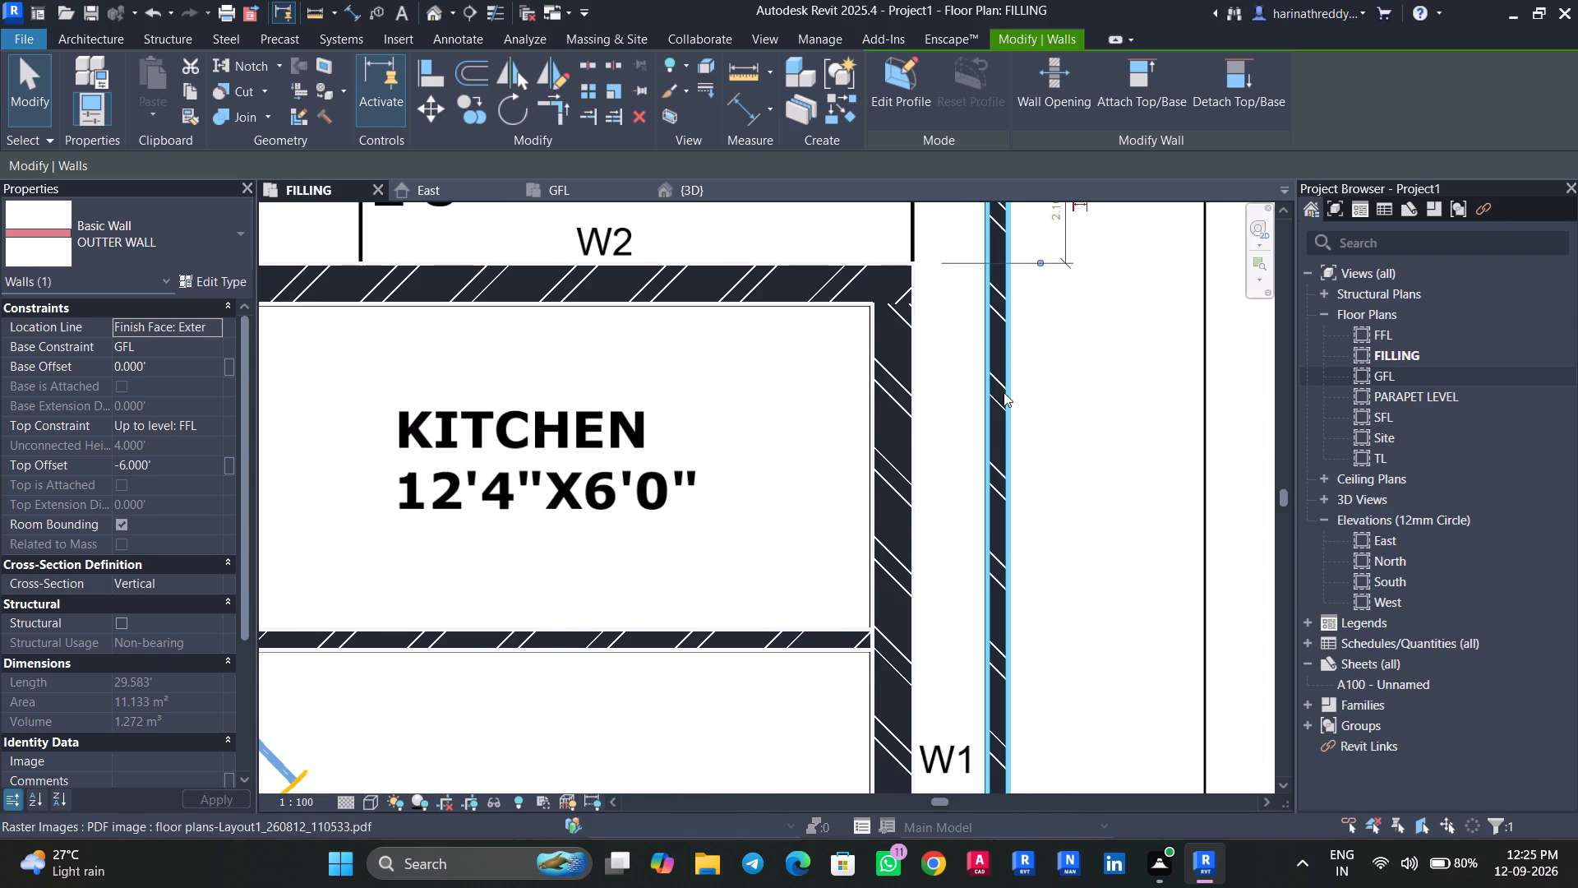
{"action": "left_click", "coordinate": [1004, 392]}
{"action": "scroll", "coordinate": [942, 419], "scroll_direction": "down", "scroll_amount": 5}
{"action": "scroll", "coordinate": [942, 419], "scroll_direction": "up", "scroll_amount": 7}
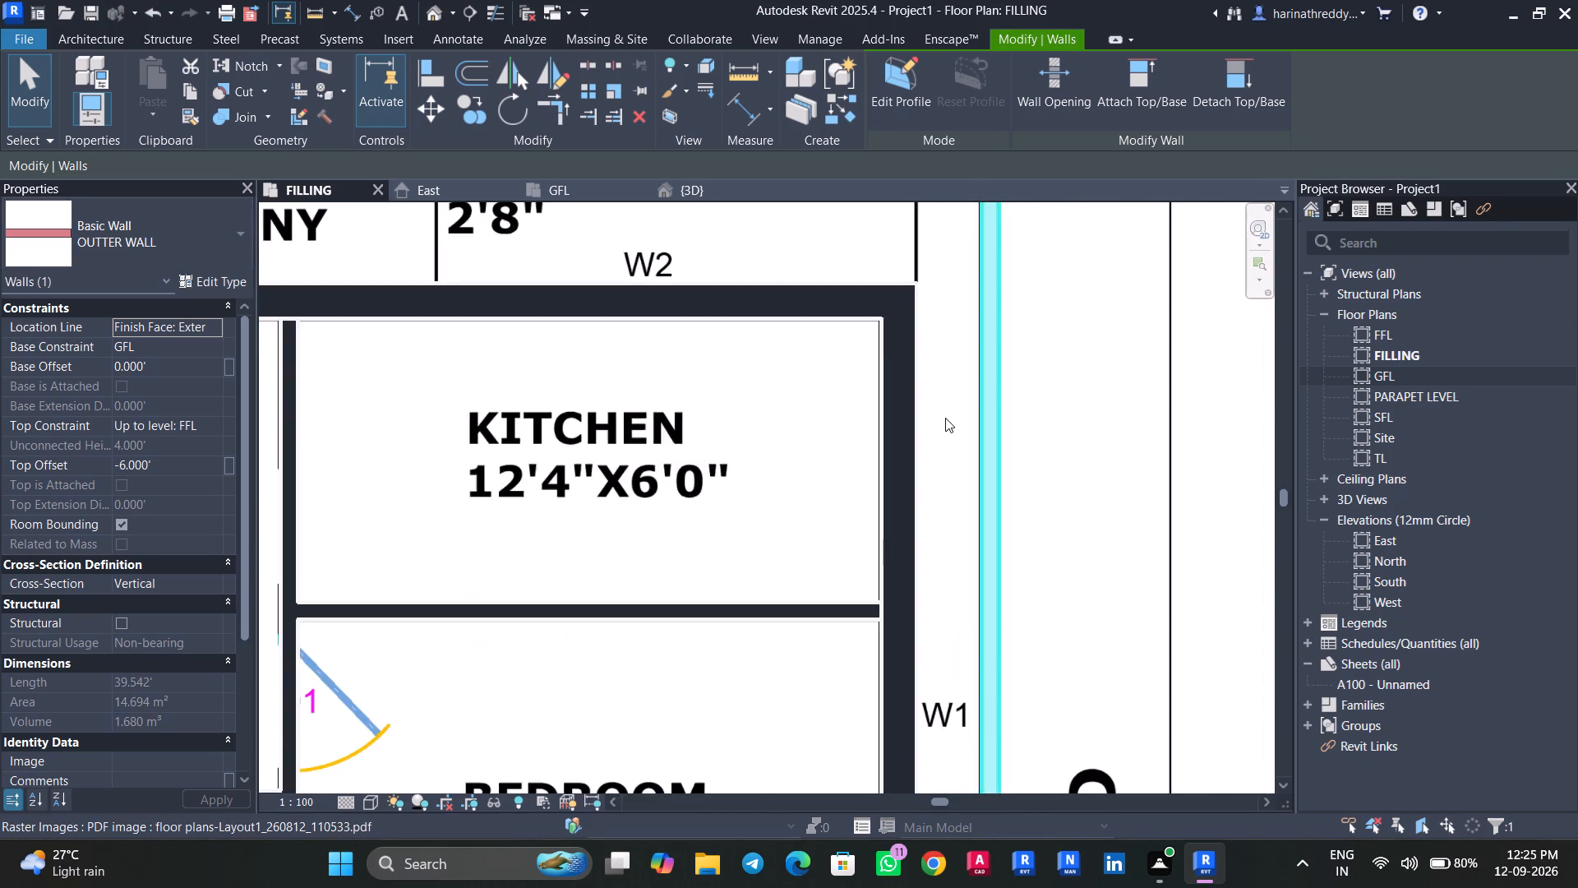
{"action": "scroll", "coordinate": [945, 418], "scroll_direction": "up", "scroll_amount": 2}
{"action": "key", "text": "Left"}
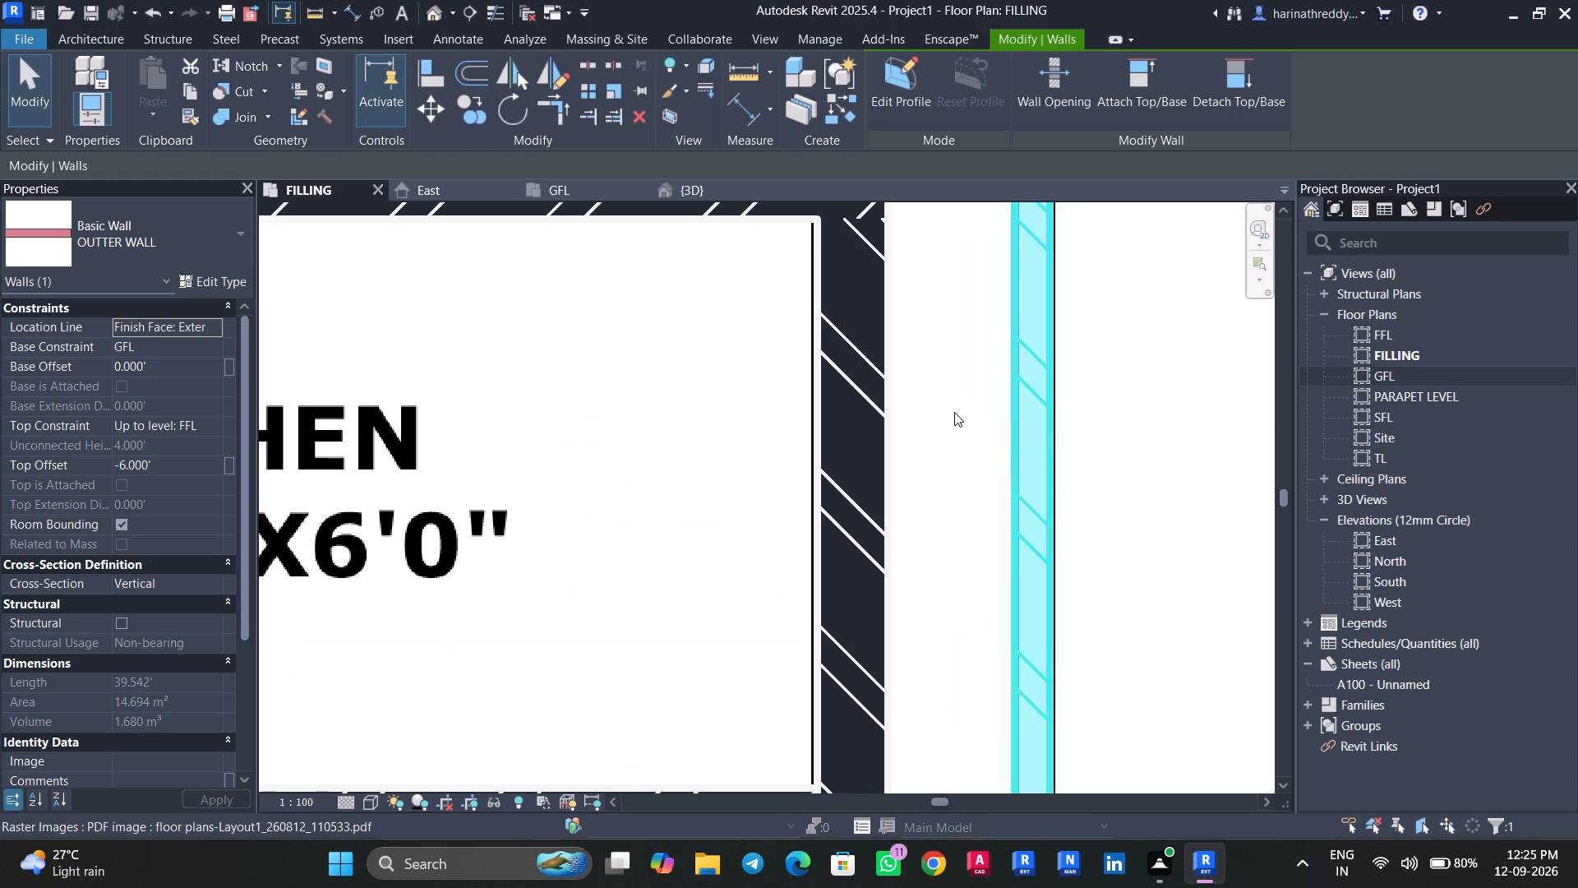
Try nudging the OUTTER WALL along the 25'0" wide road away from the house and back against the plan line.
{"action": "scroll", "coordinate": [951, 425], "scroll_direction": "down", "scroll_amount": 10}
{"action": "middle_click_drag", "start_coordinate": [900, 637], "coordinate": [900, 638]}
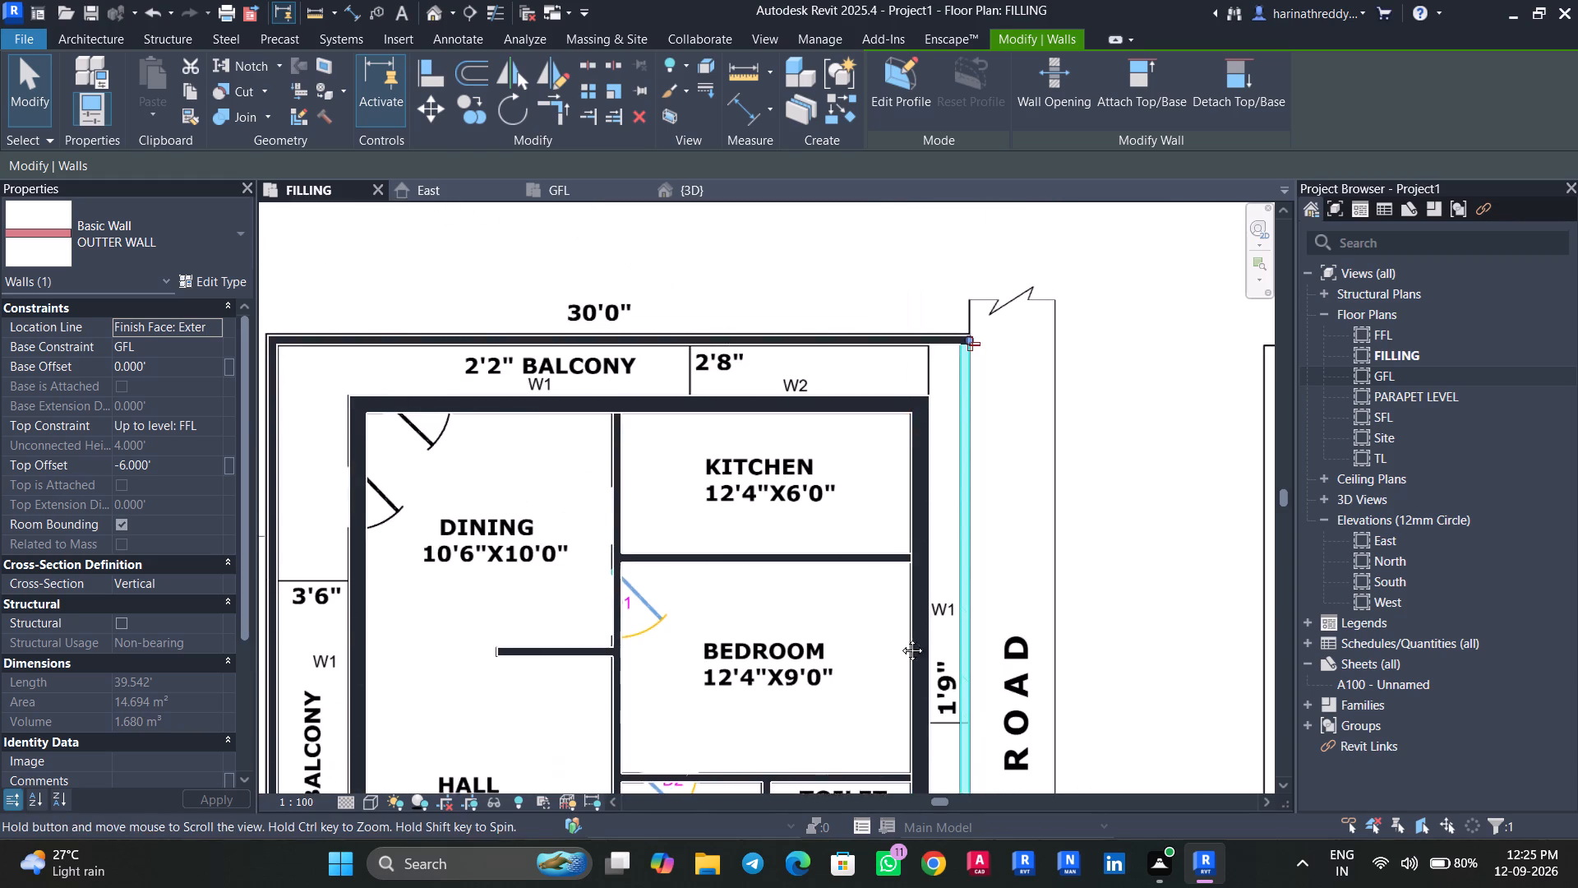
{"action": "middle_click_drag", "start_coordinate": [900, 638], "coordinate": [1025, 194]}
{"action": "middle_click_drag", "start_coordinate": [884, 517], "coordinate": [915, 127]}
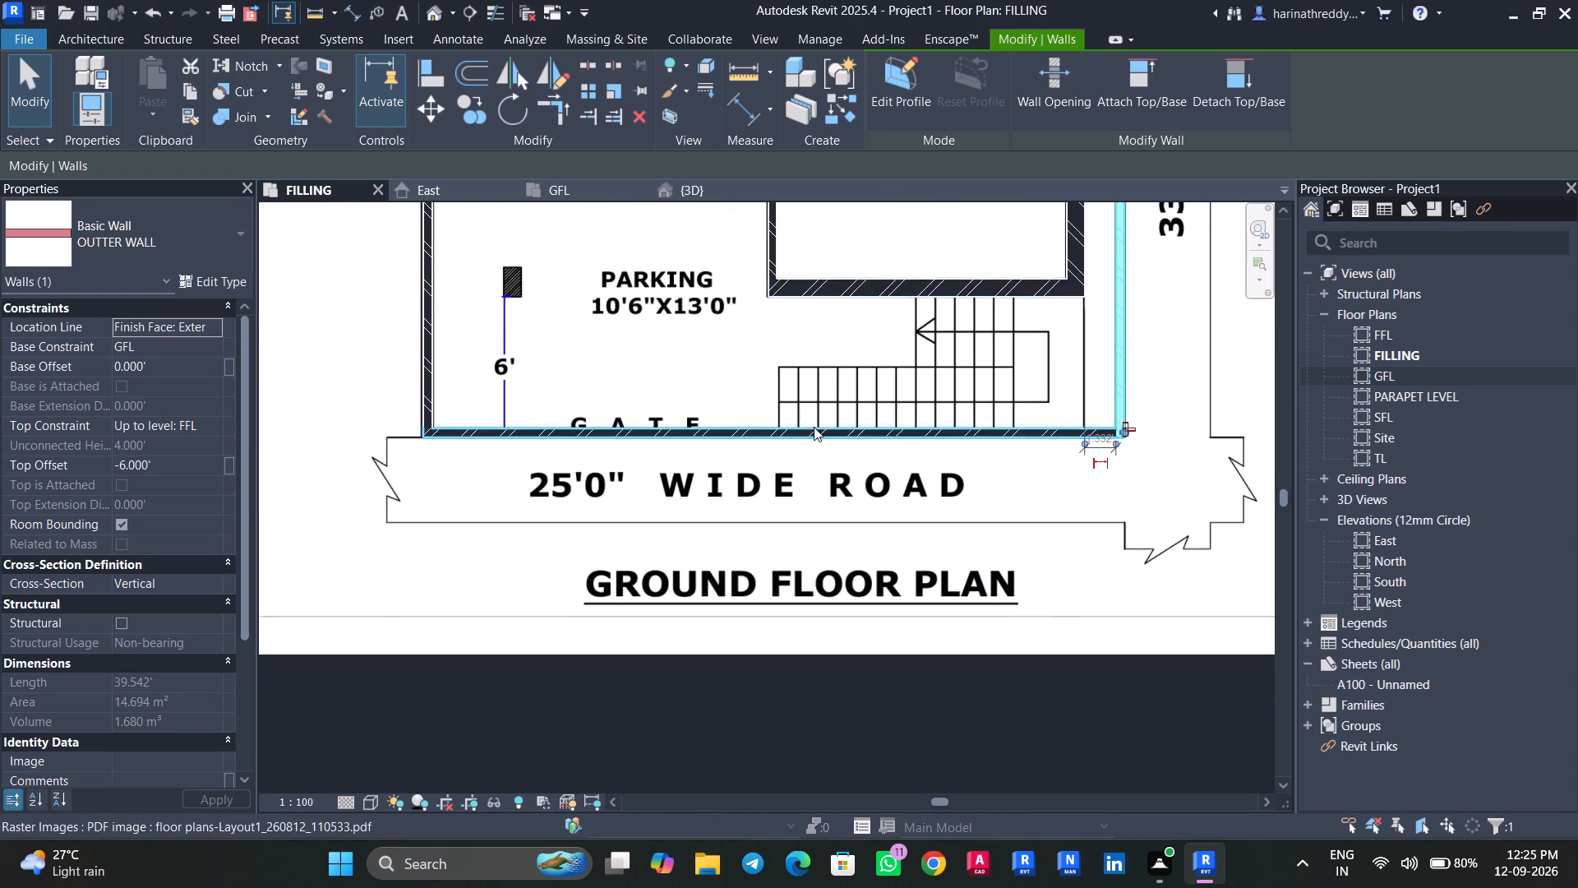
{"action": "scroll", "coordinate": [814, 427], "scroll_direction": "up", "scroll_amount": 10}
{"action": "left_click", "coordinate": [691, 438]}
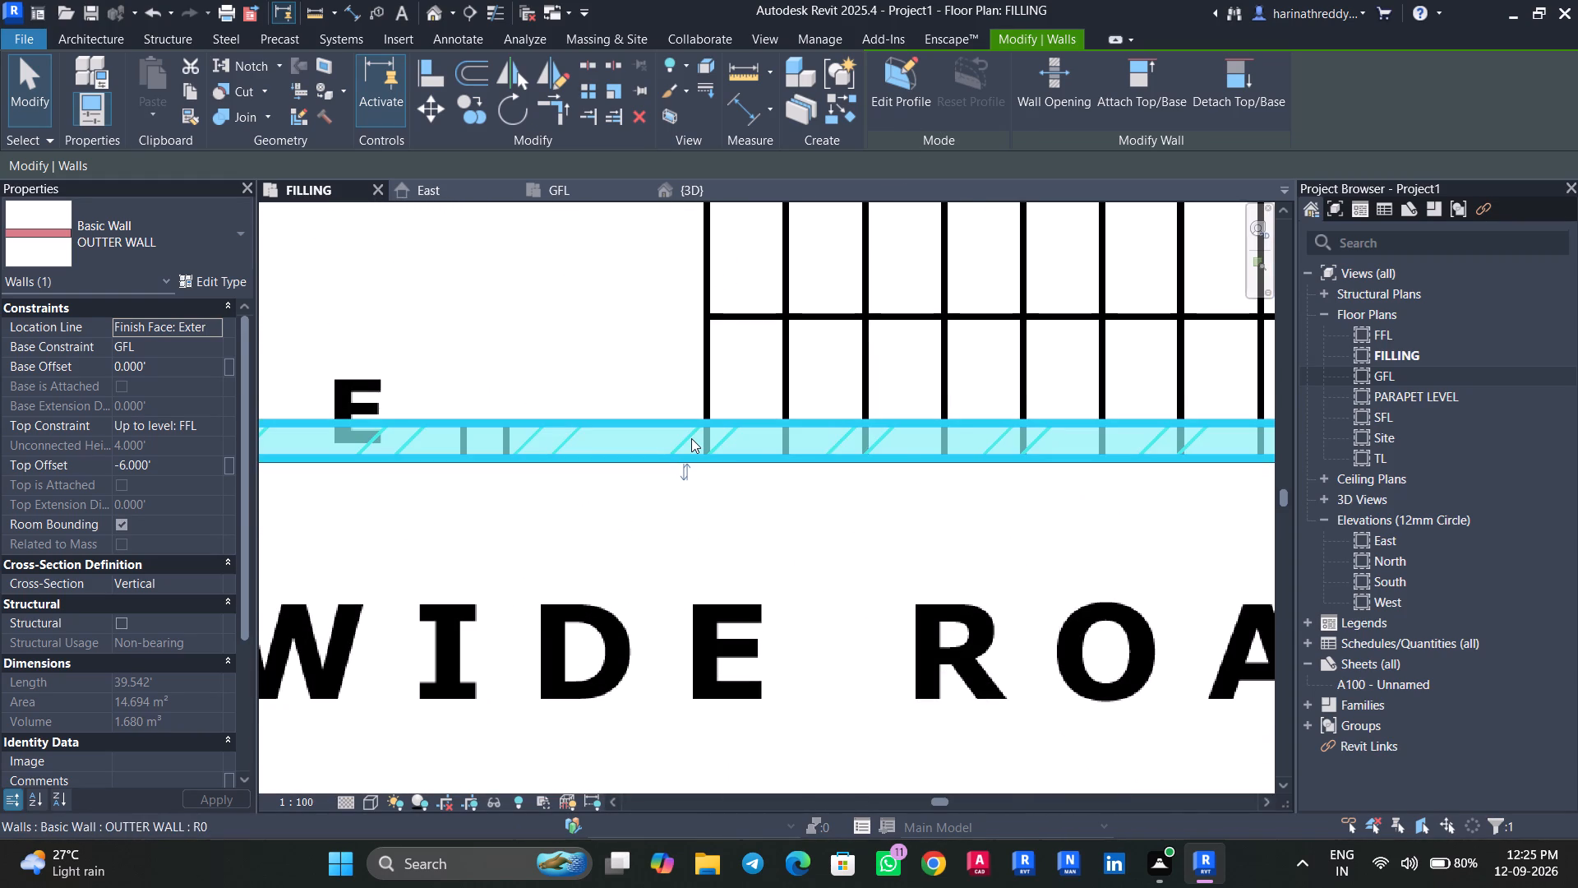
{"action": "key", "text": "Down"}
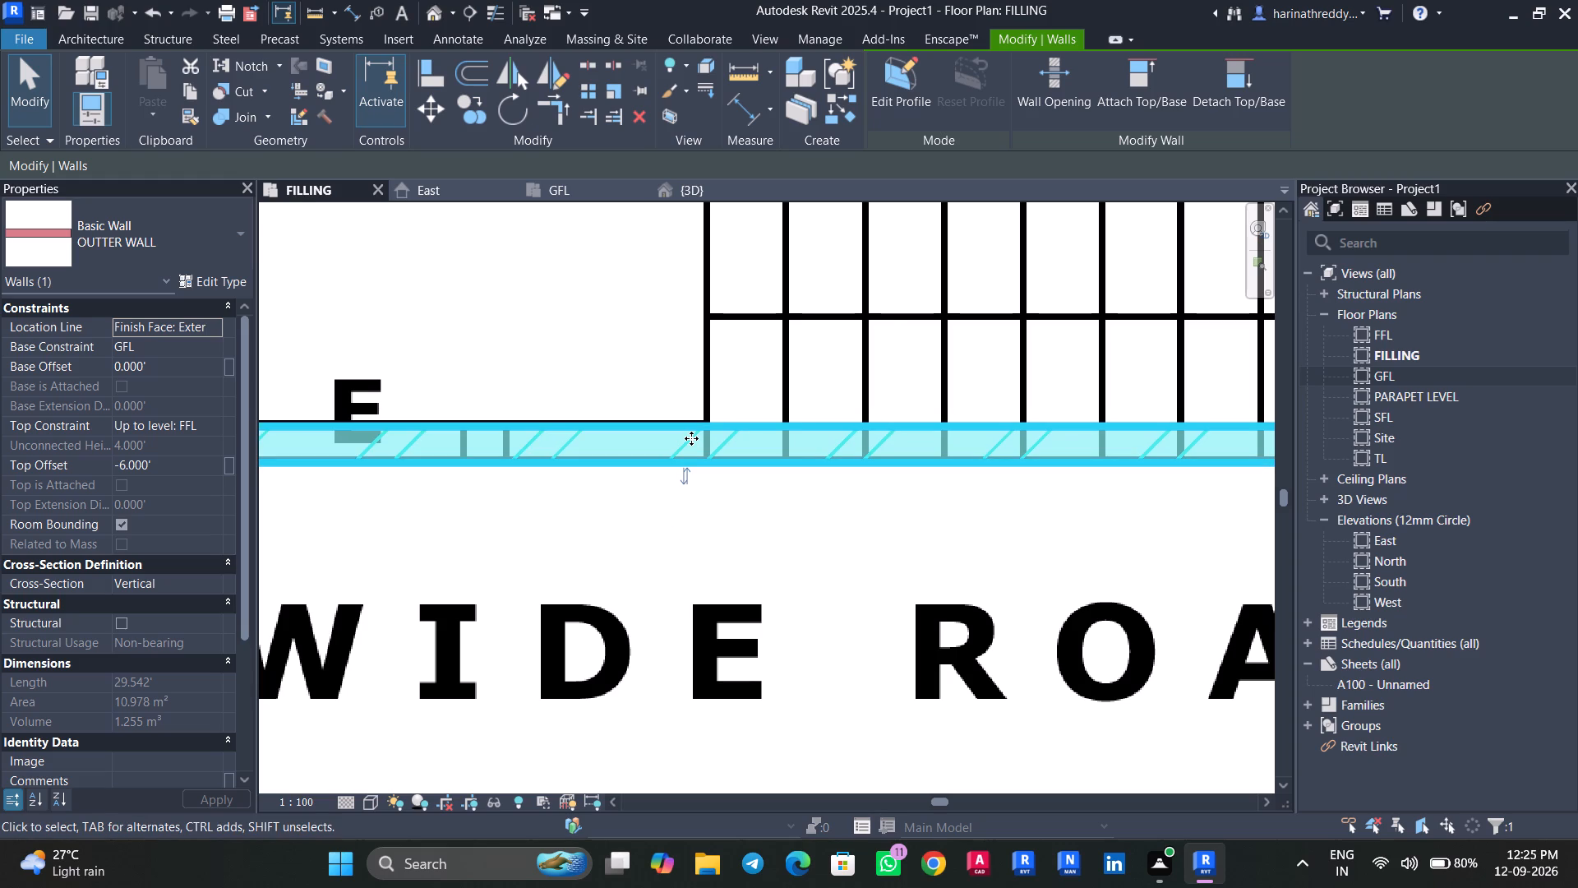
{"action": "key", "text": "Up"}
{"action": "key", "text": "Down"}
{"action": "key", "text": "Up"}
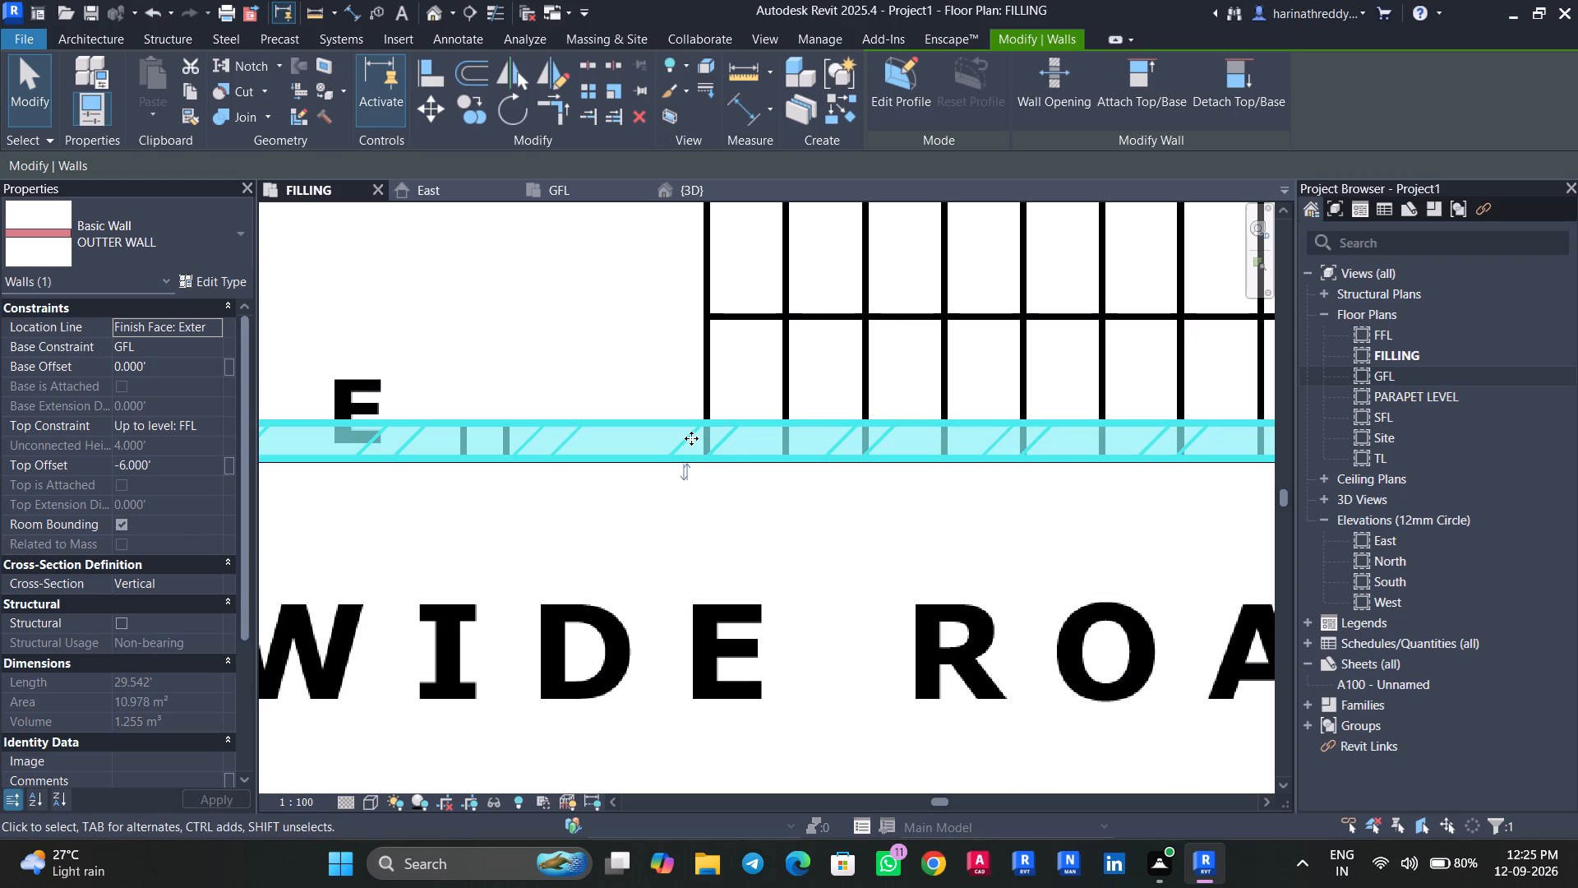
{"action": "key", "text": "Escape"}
Fine-adjust the OUTTER WALL along the 25'0" wide road with one nudge toward the road and one toward the house.
{"action": "scroll", "coordinate": [722, 541], "scroll_direction": "down", "scroll_amount": 6}
{"action": "scroll", "coordinate": [713, 547], "scroll_direction": "up", "scroll_amount": 1}
{"action": "scroll", "coordinate": [713, 547], "scroll_direction": "down", "scroll_amount": 1}
{"action": "scroll", "coordinate": [694, 551], "scroll_direction": "up", "scroll_amount": 4}
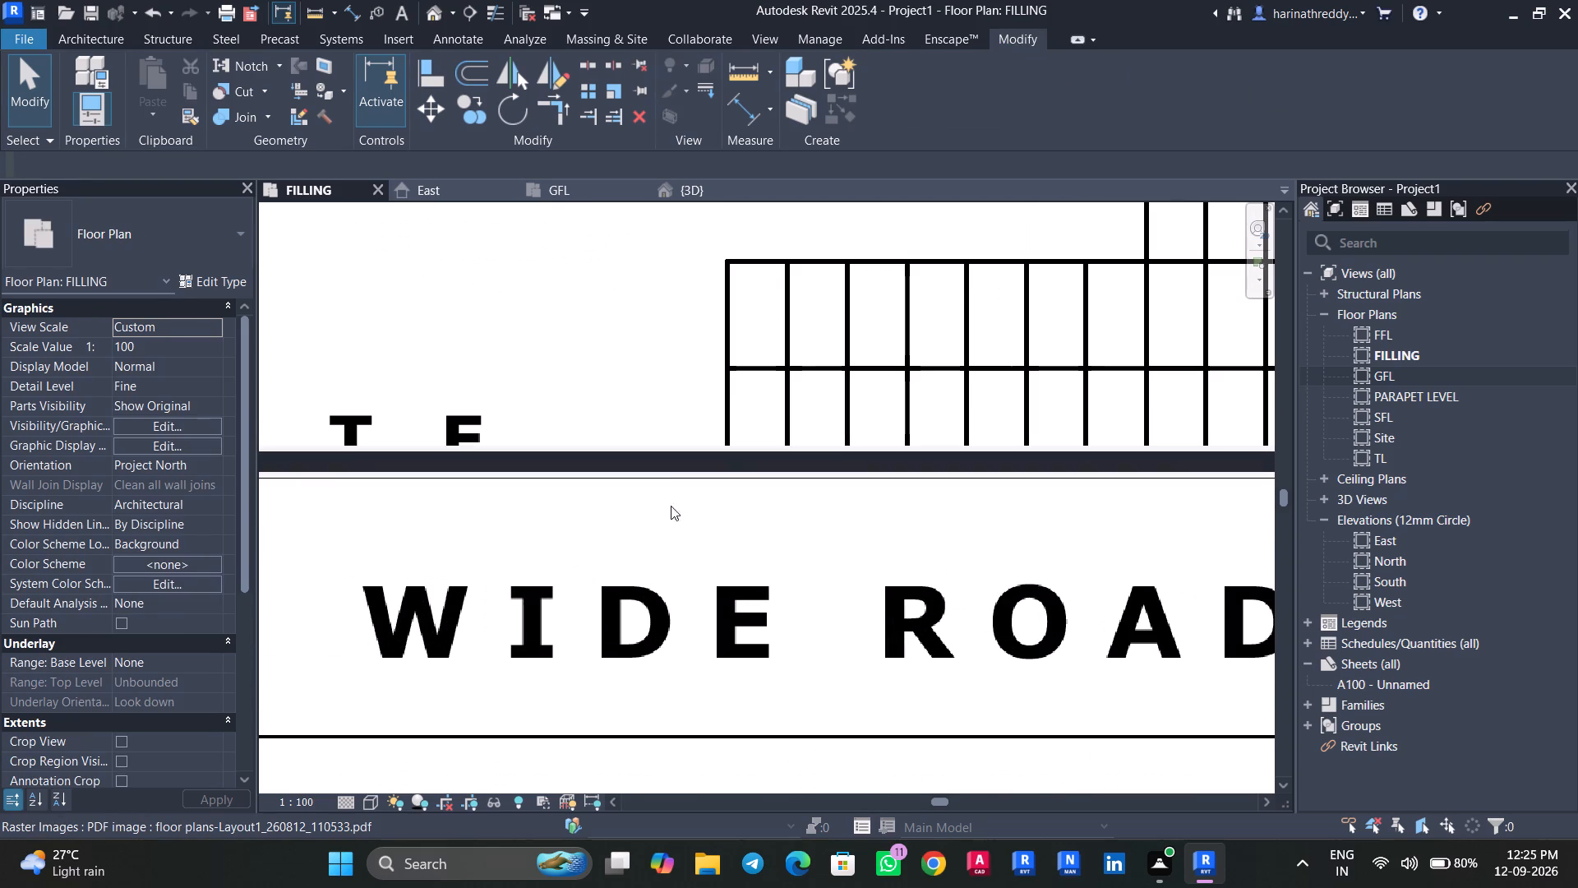
{"action": "left_click", "coordinate": [667, 478]}
{"action": "key", "text": "Down"}
{"action": "key", "text": "Escape"}
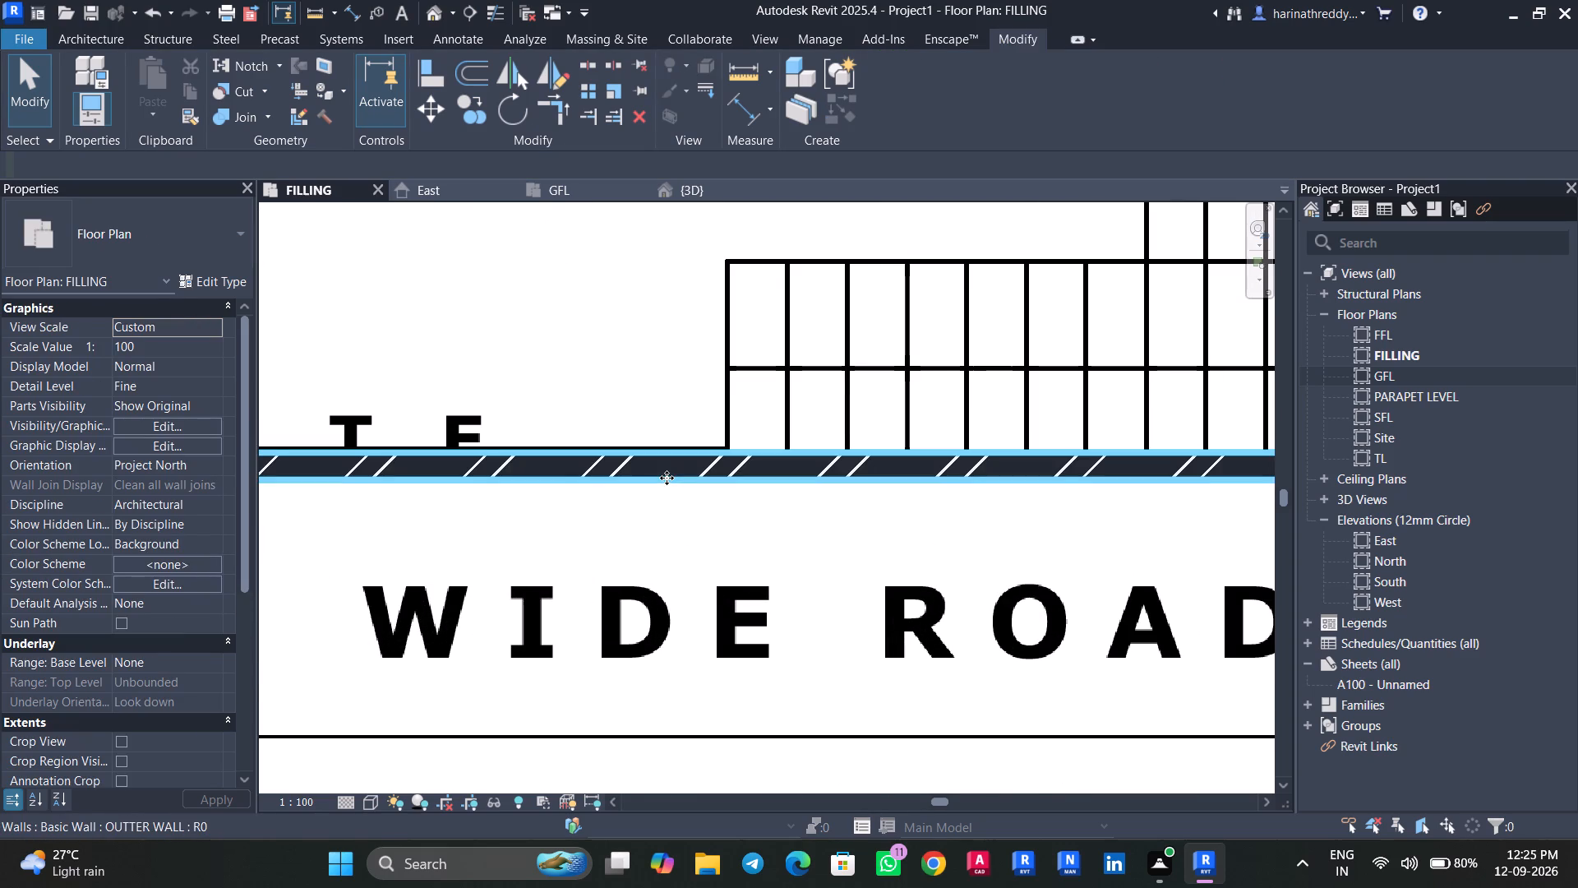
{"action": "scroll", "coordinate": [662, 569], "scroll_direction": "down", "scroll_amount": 2}
{"action": "middle_click_drag", "start_coordinate": [657, 648], "coordinate": [1118, 634]}
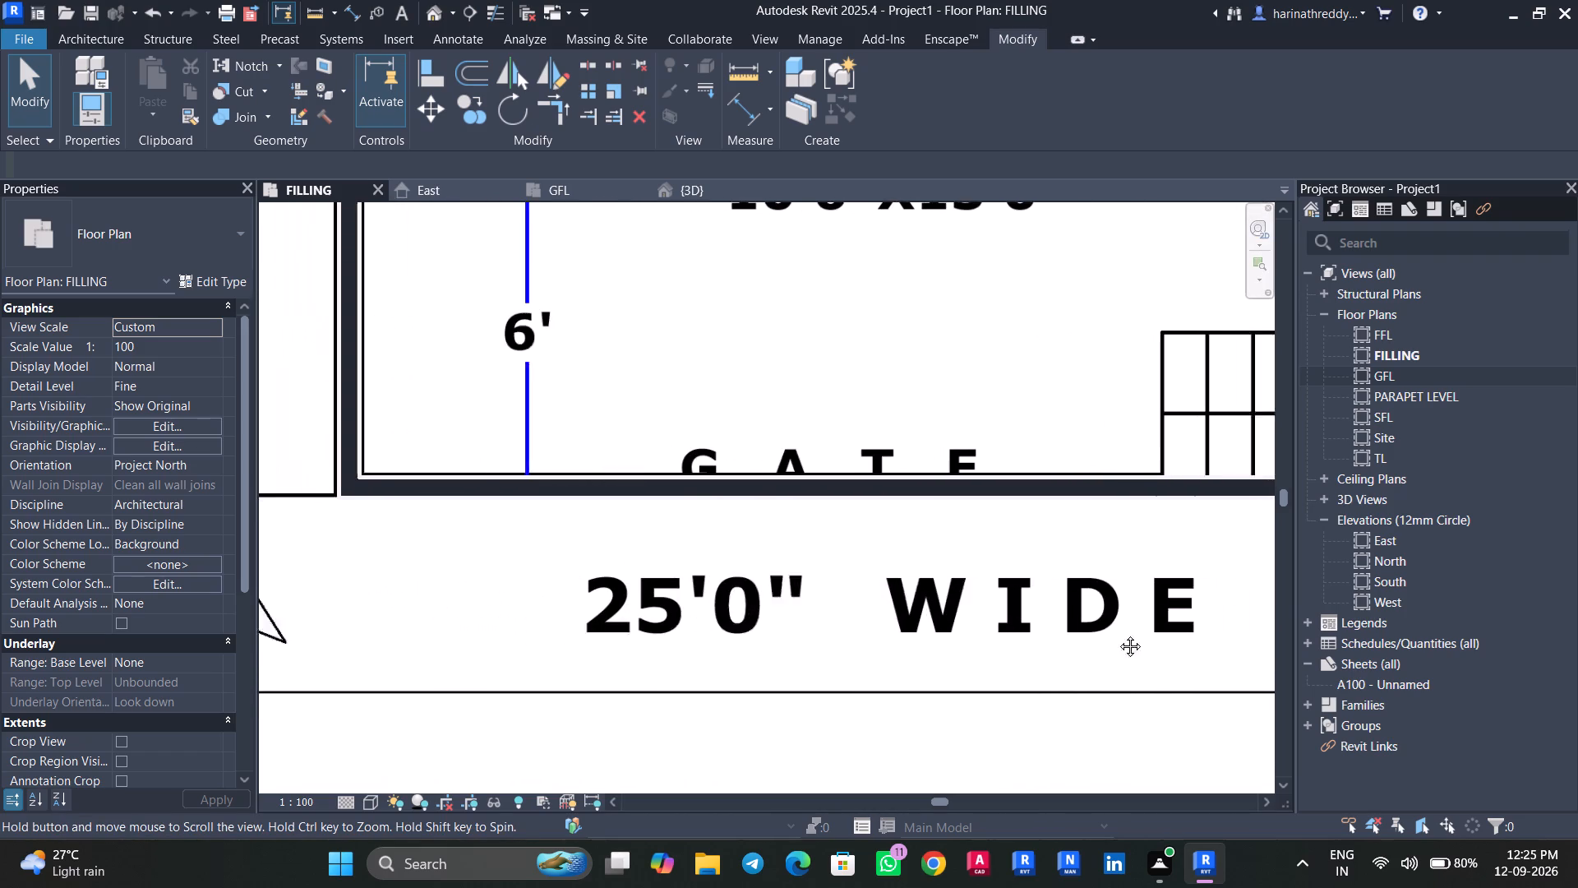
{"action": "middle_click_drag", "start_coordinate": [1118, 634], "coordinate": [1163, 639]}
{"action": "left_click", "coordinate": [722, 493]}
{"action": "key", "text": "Up"}
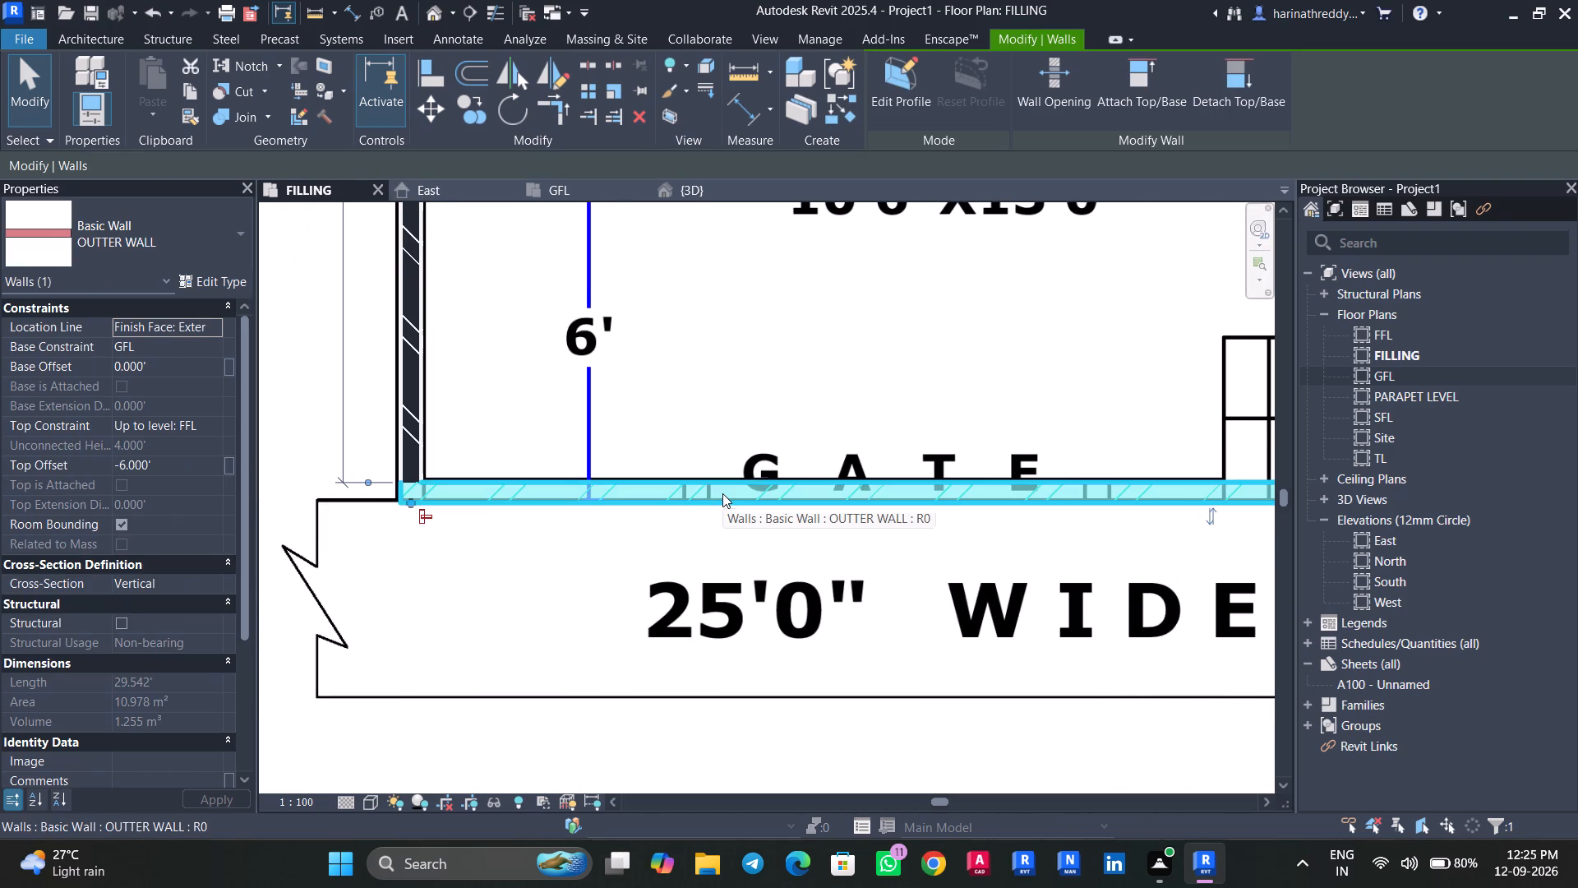
{"action": "key", "text": "Escape"}
Start an architectural floor and duplicate the Floor_Timber_22Cbd-225Joist type as KITCHEN FLOOR.
{"action": "scroll", "coordinate": [764, 583], "scroll_direction": "down", "scroll_amount": 4}
{"action": "scroll", "coordinate": [851, 562], "scroll_direction": "down", "scroll_amount": 4}
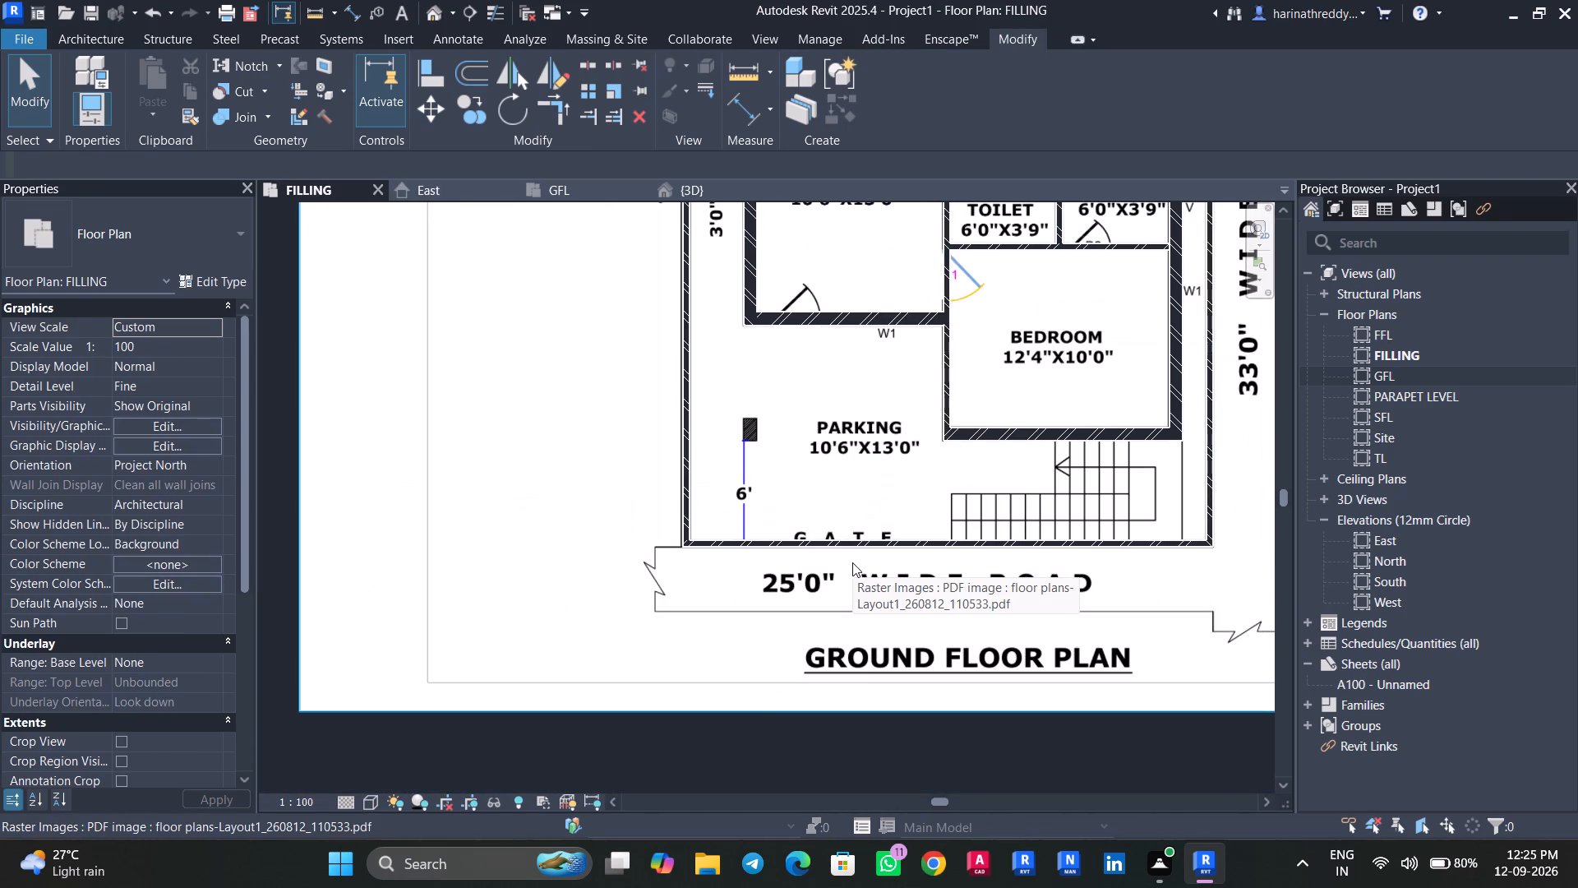
{"action": "middle_click_drag", "start_coordinate": [857, 560], "coordinate": [618, 763]}
{"action": "scroll", "coordinate": [618, 763], "scroll_direction": "down", "scroll_amount": 5}
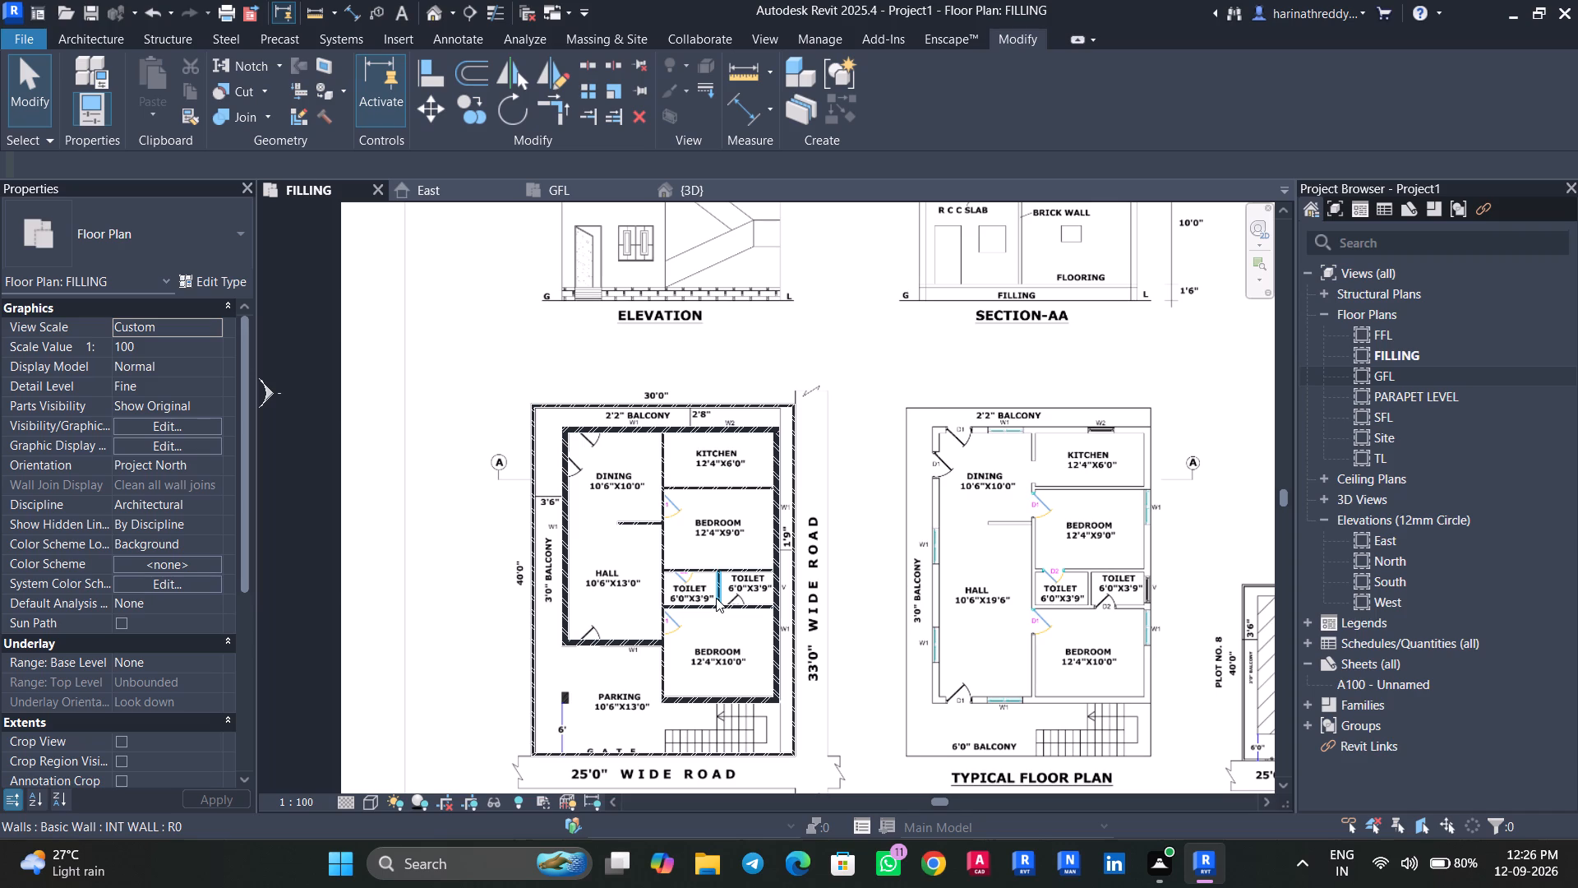
{"action": "left_click", "coordinate": [104, 46]}
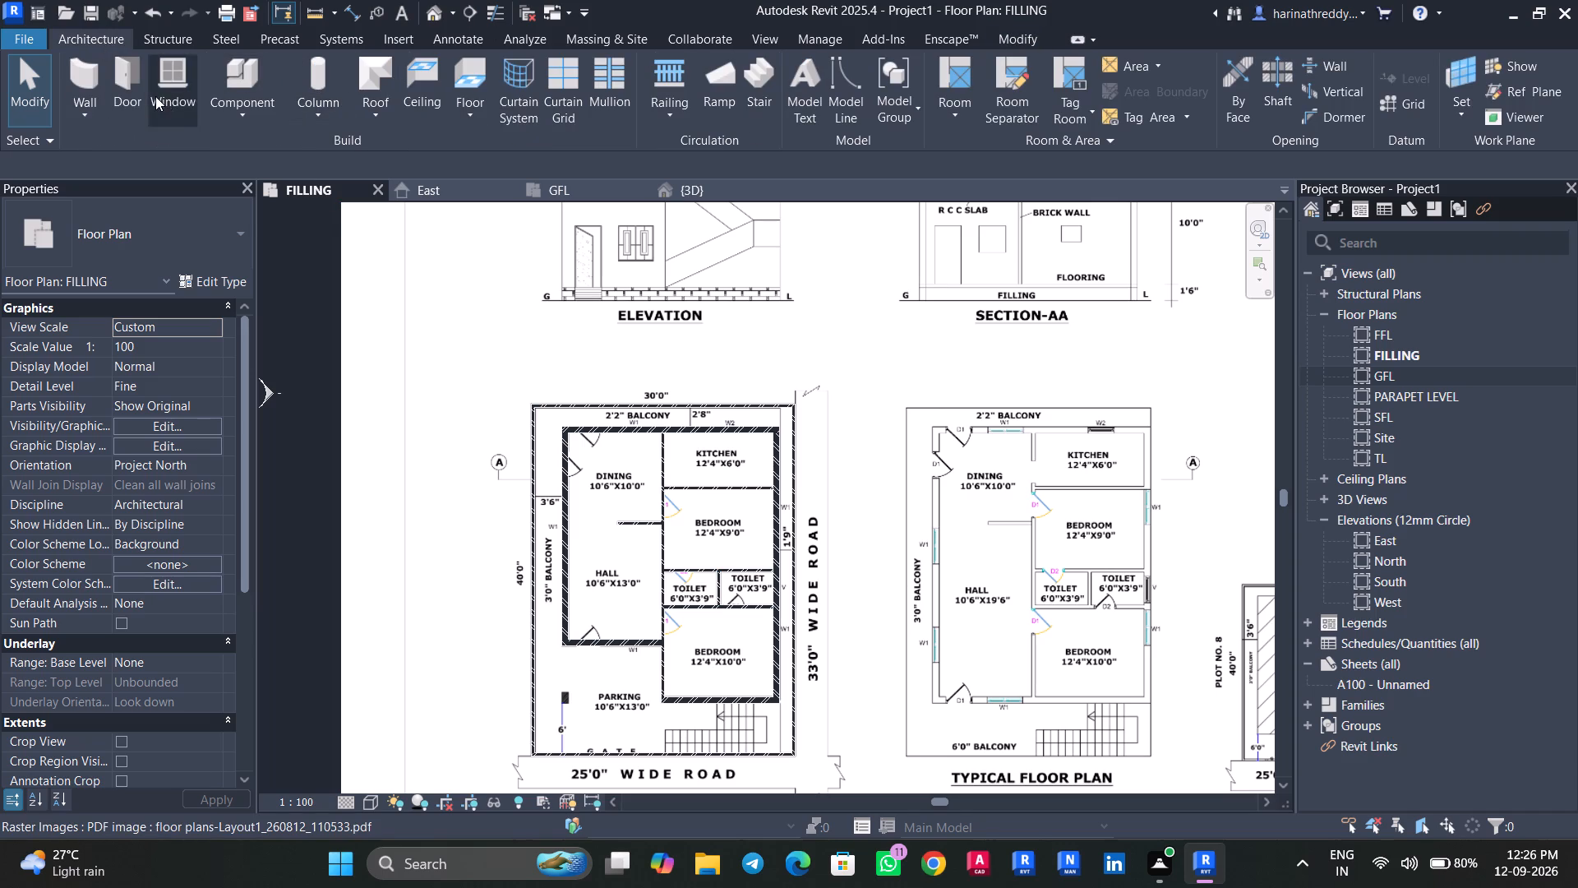
{"action": "left_click", "coordinate": [480, 107]}
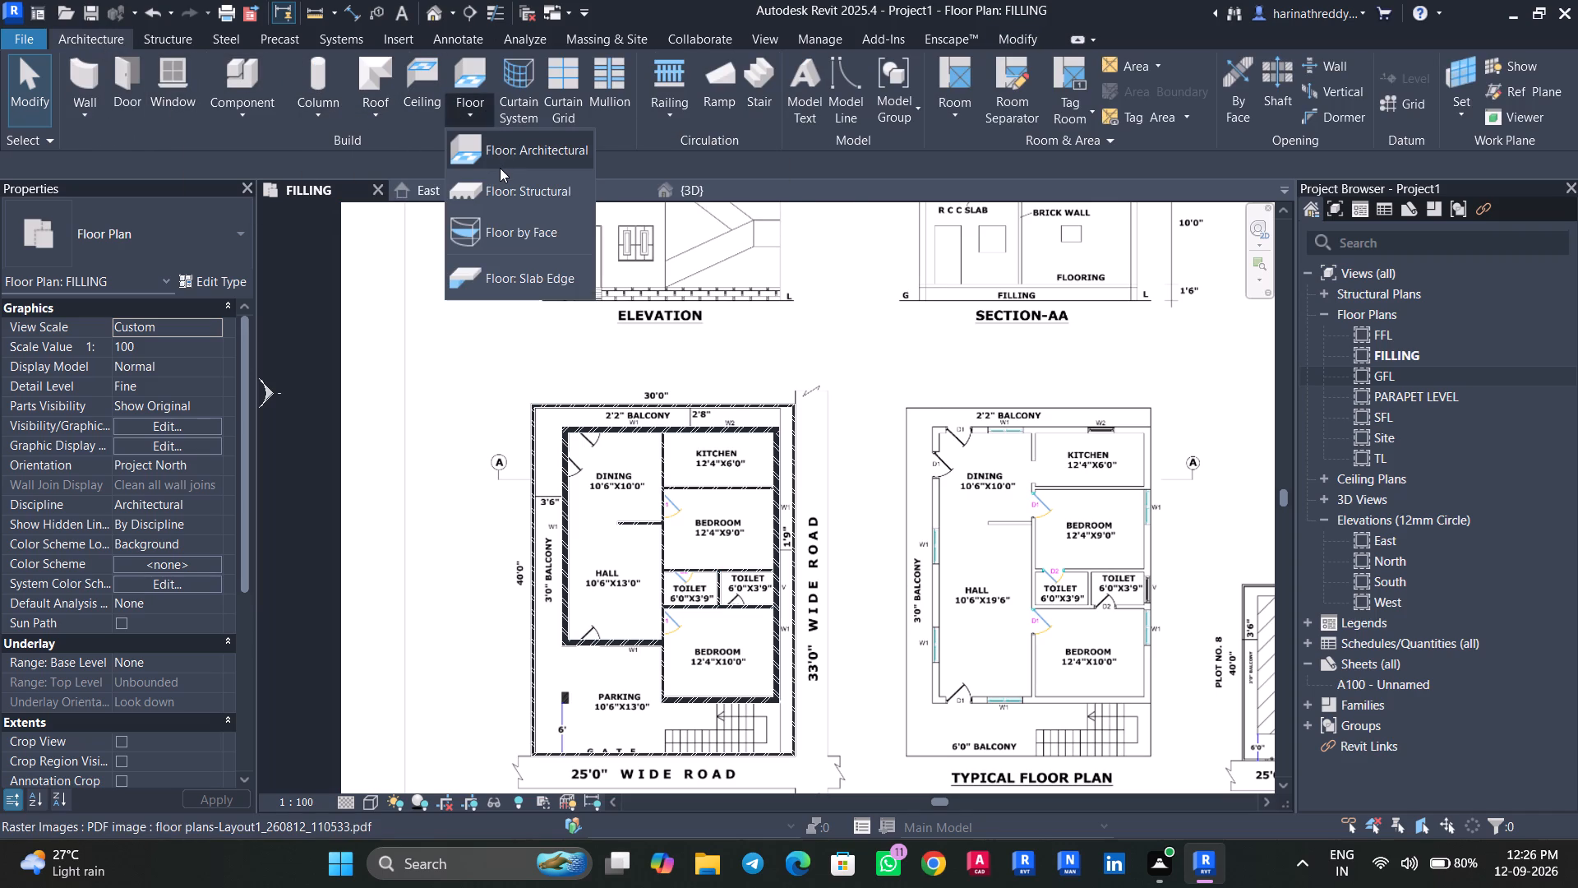
{"action": "left_click", "coordinate": [500, 164]}
{"action": "left_click", "coordinate": [182, 250]}
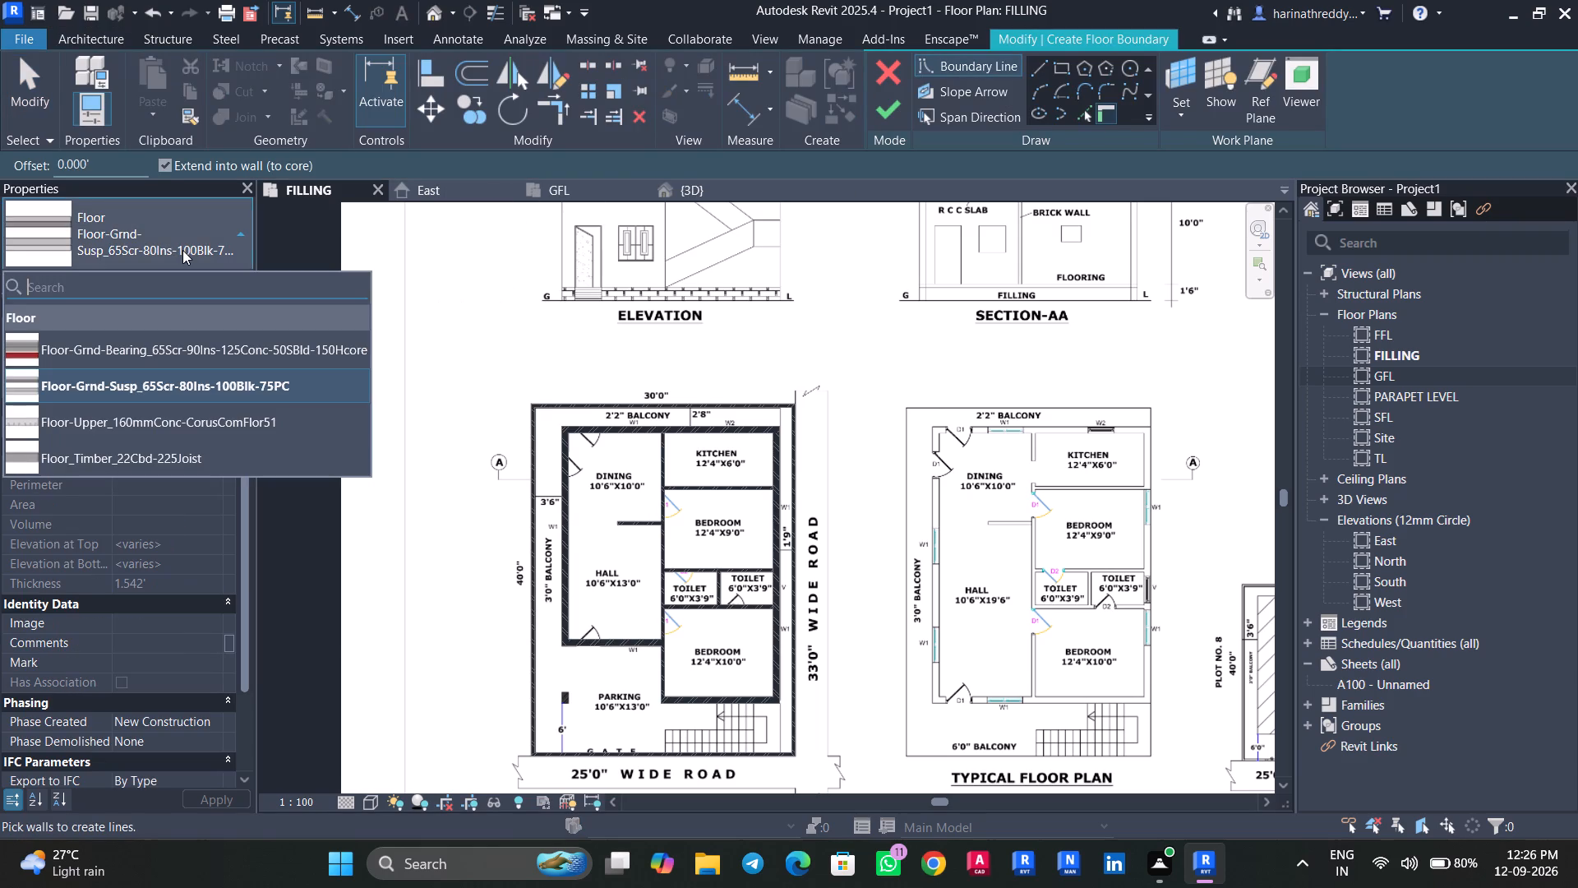
{"action": "left_click", "coordinate": [198, 448]}
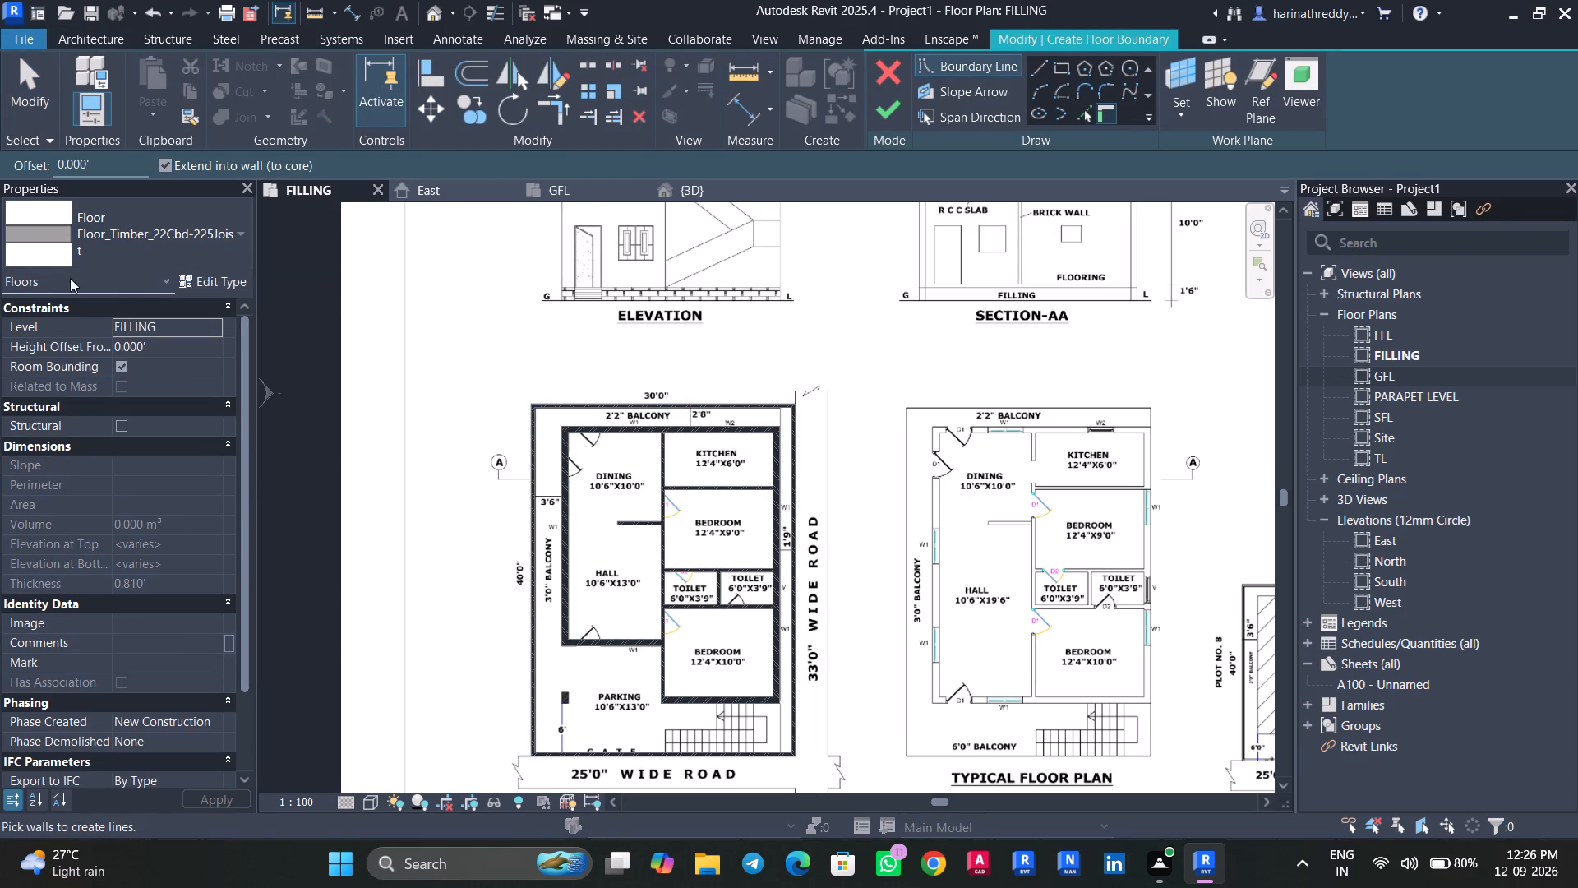
{"action": "left_click", "coordinate": [204, 272]}
{"action": "left_click", "coordinate": [1545, 253]}
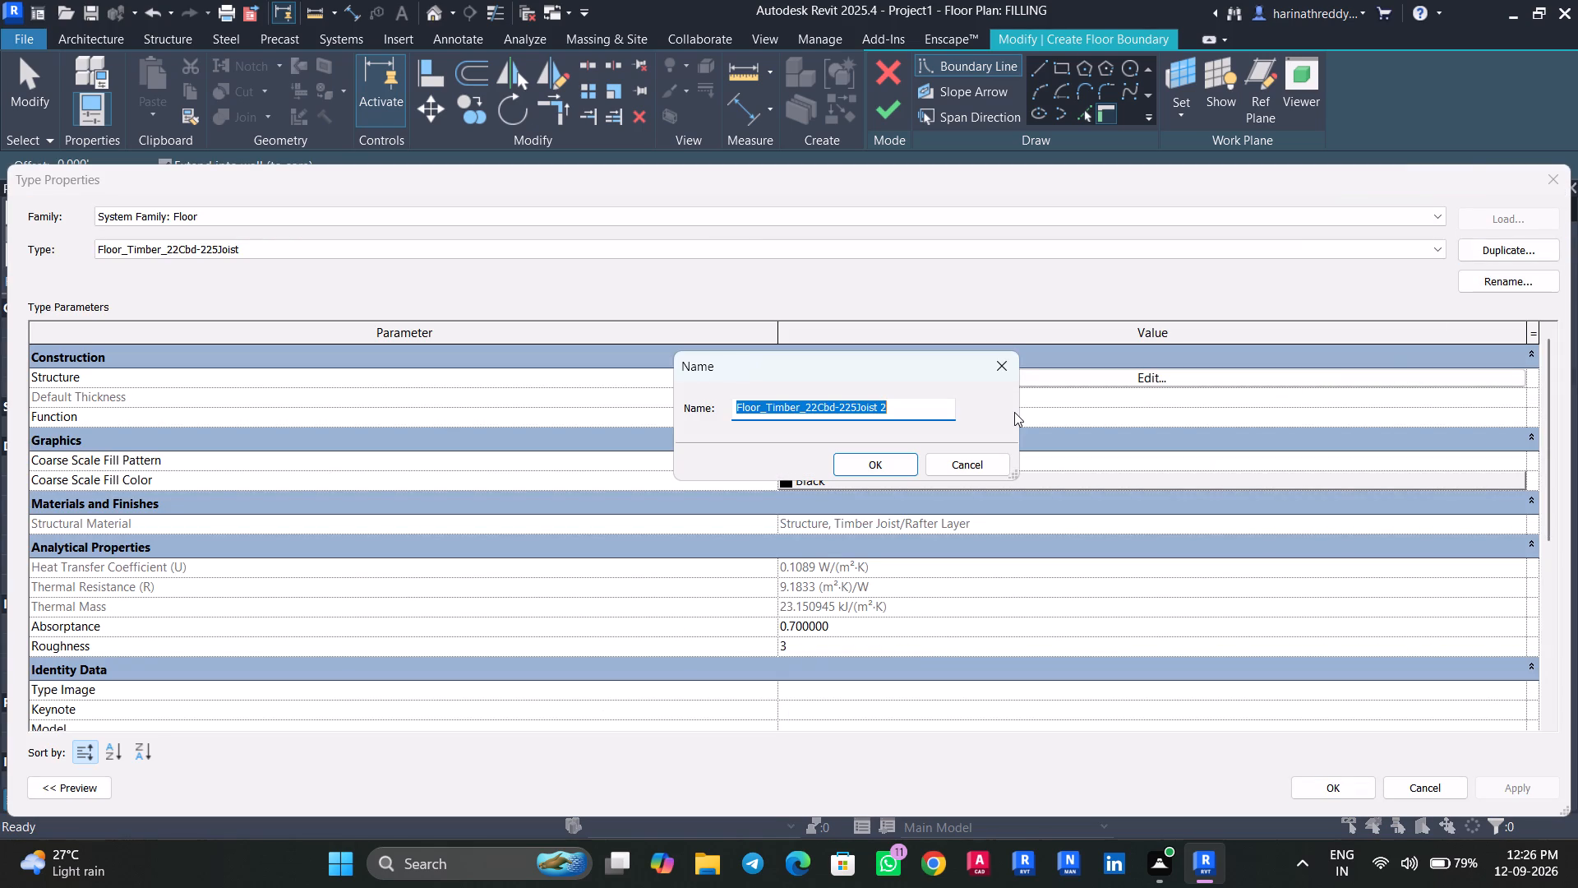
{"action": "type", "text": "KITCHEN"}
{"action": "key", "text": "space"}
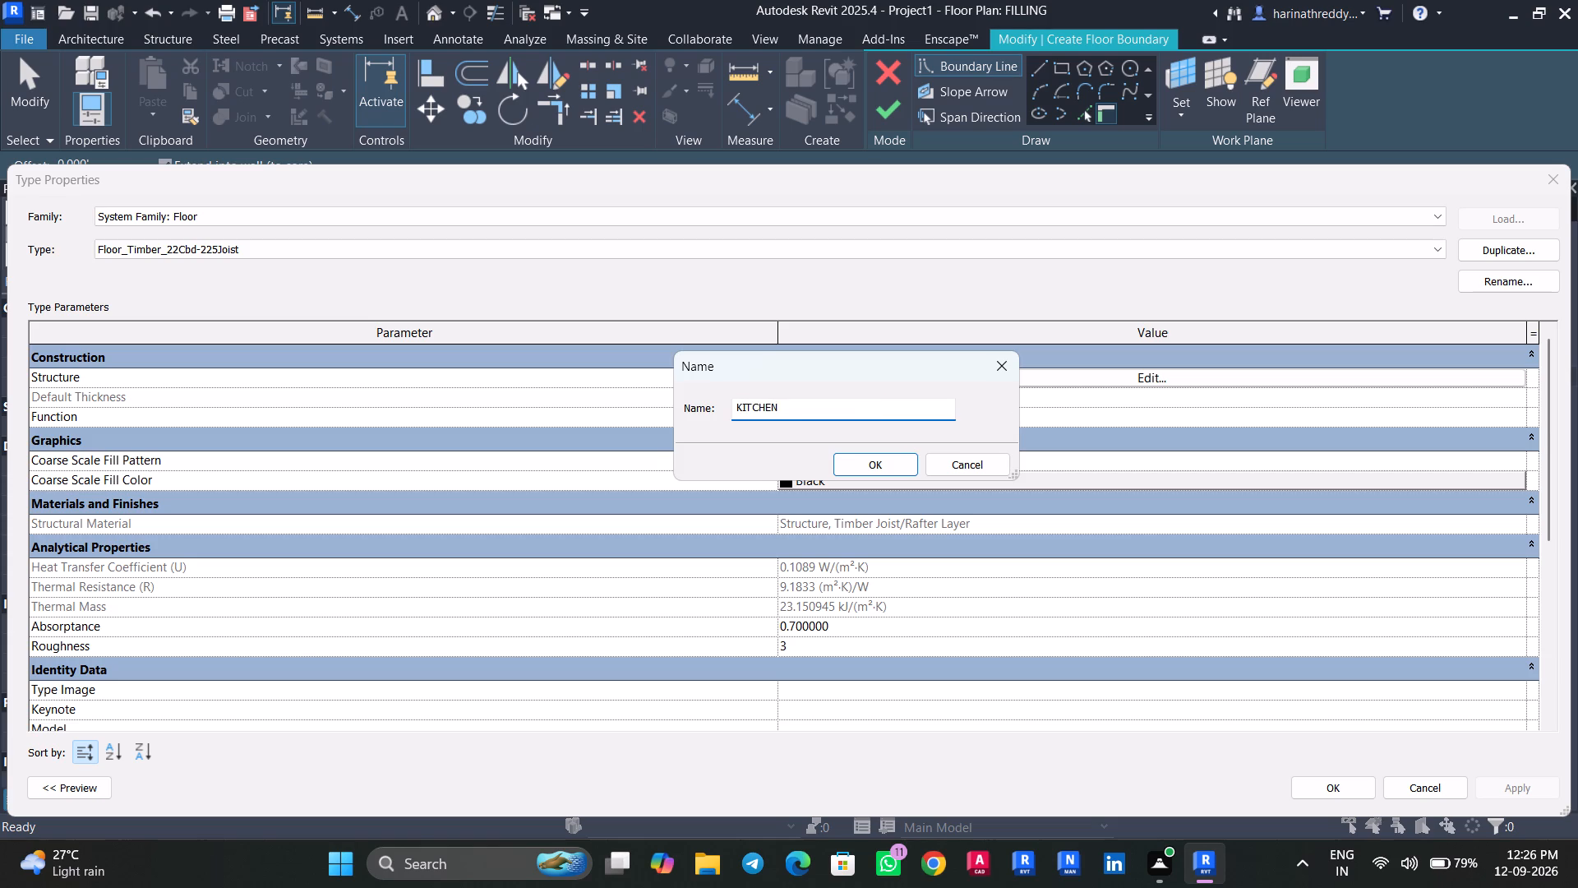
{"action": "type", "text": "FLOOR"}
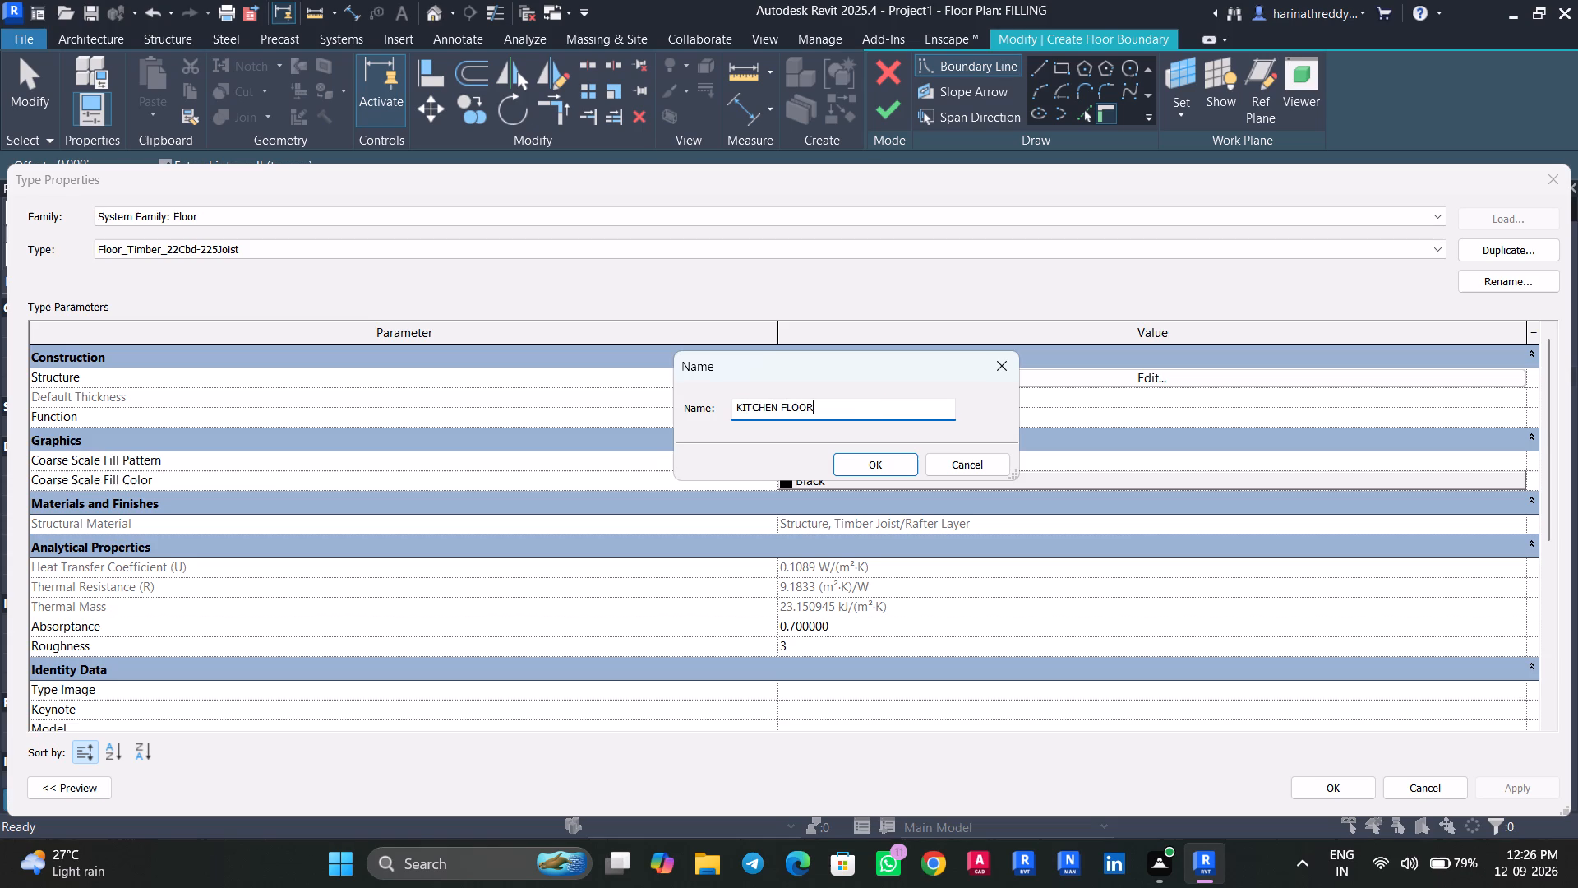
{"action": "left_click", "coordinate": [911, 460]}
Set the KITCHEN FLOOR layers to 128 mm for the timber joist structure and 22 mm for the chipboard finish.
{"action": "left_click", "coordinate": [1137, 379]}
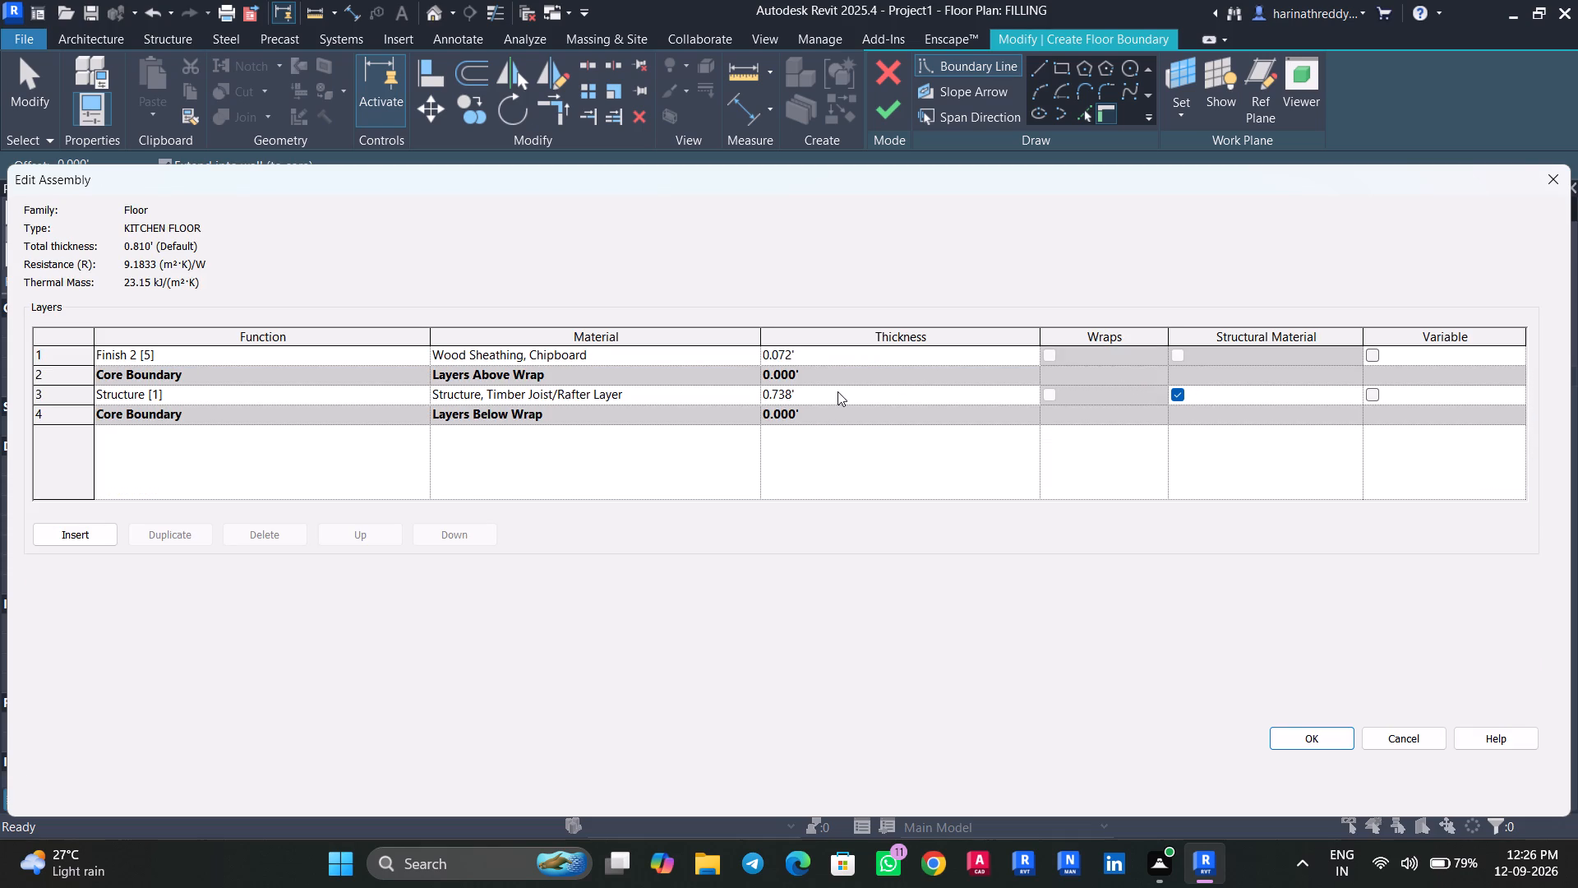
{"action": "left_click", "coordinate": [956, 290]}
{"action": "triple_click", "coordinate": [819, 388]}
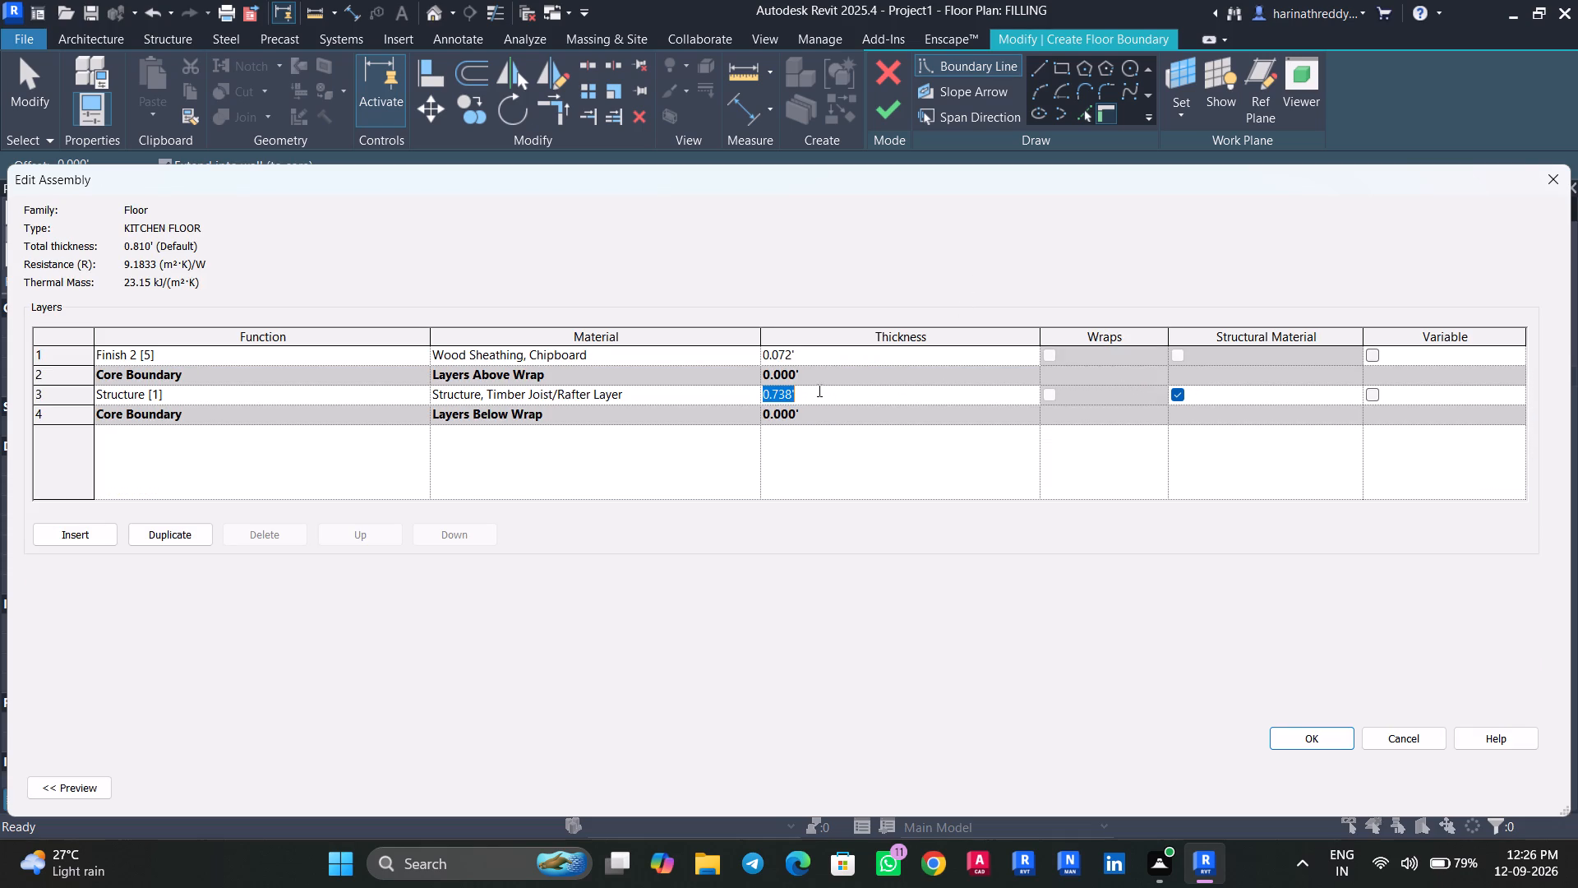
{"action": "type", "text": "128"}
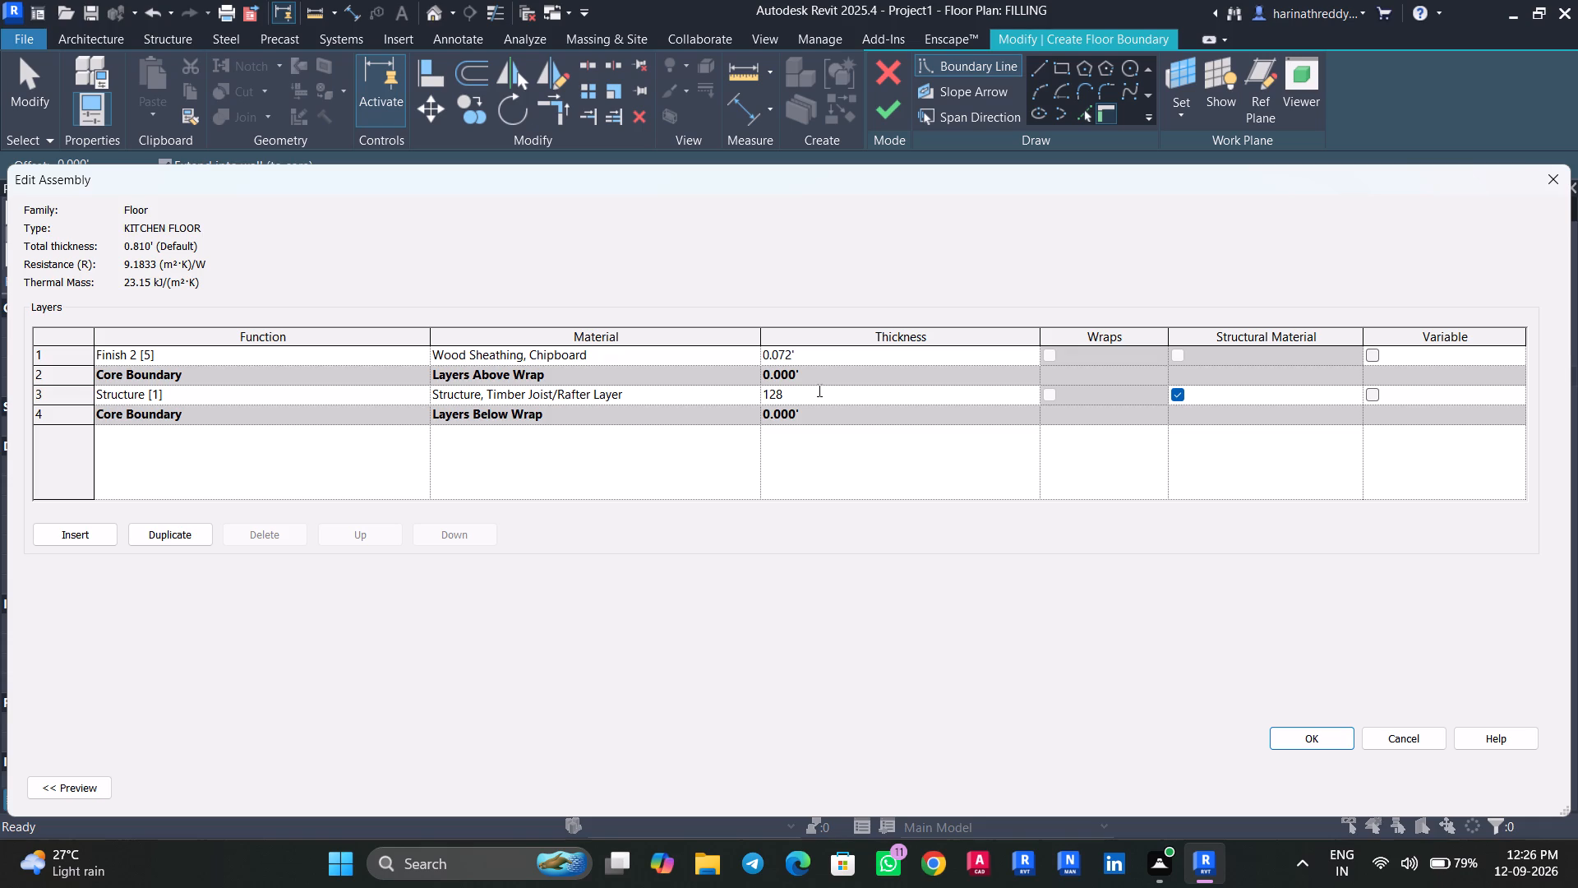
{"action": "type", "text": "MM"}
{"action": "key", "text": "Return"}
{"action": "triple_click", "coordinate": [805, 351]}
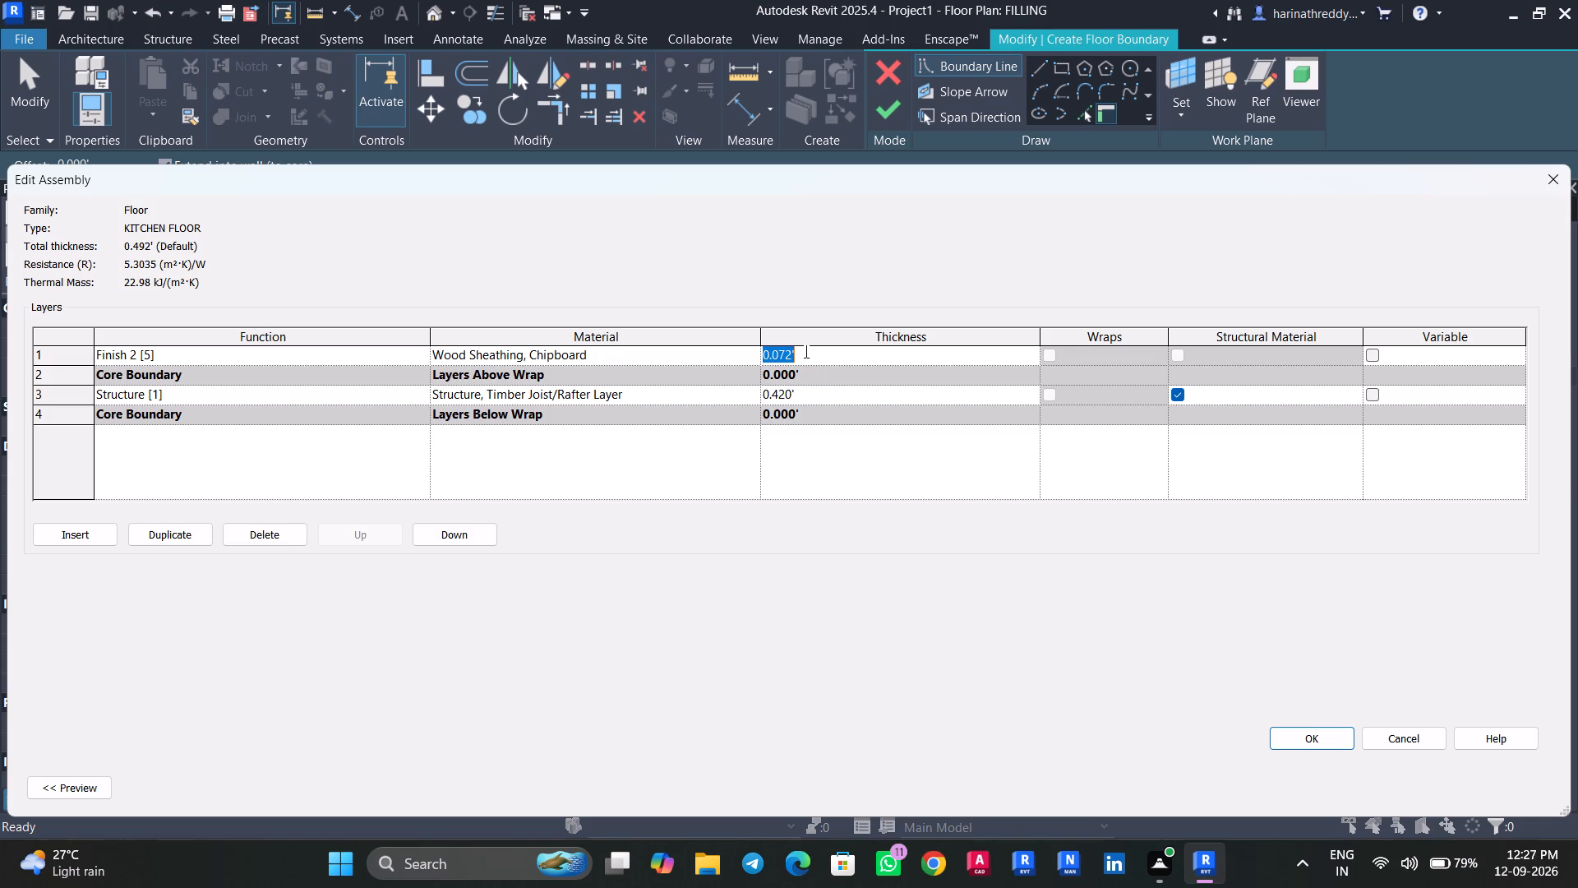
{"action": "type", "text": "22MM"}
{"action": "key", "text": "Return"}
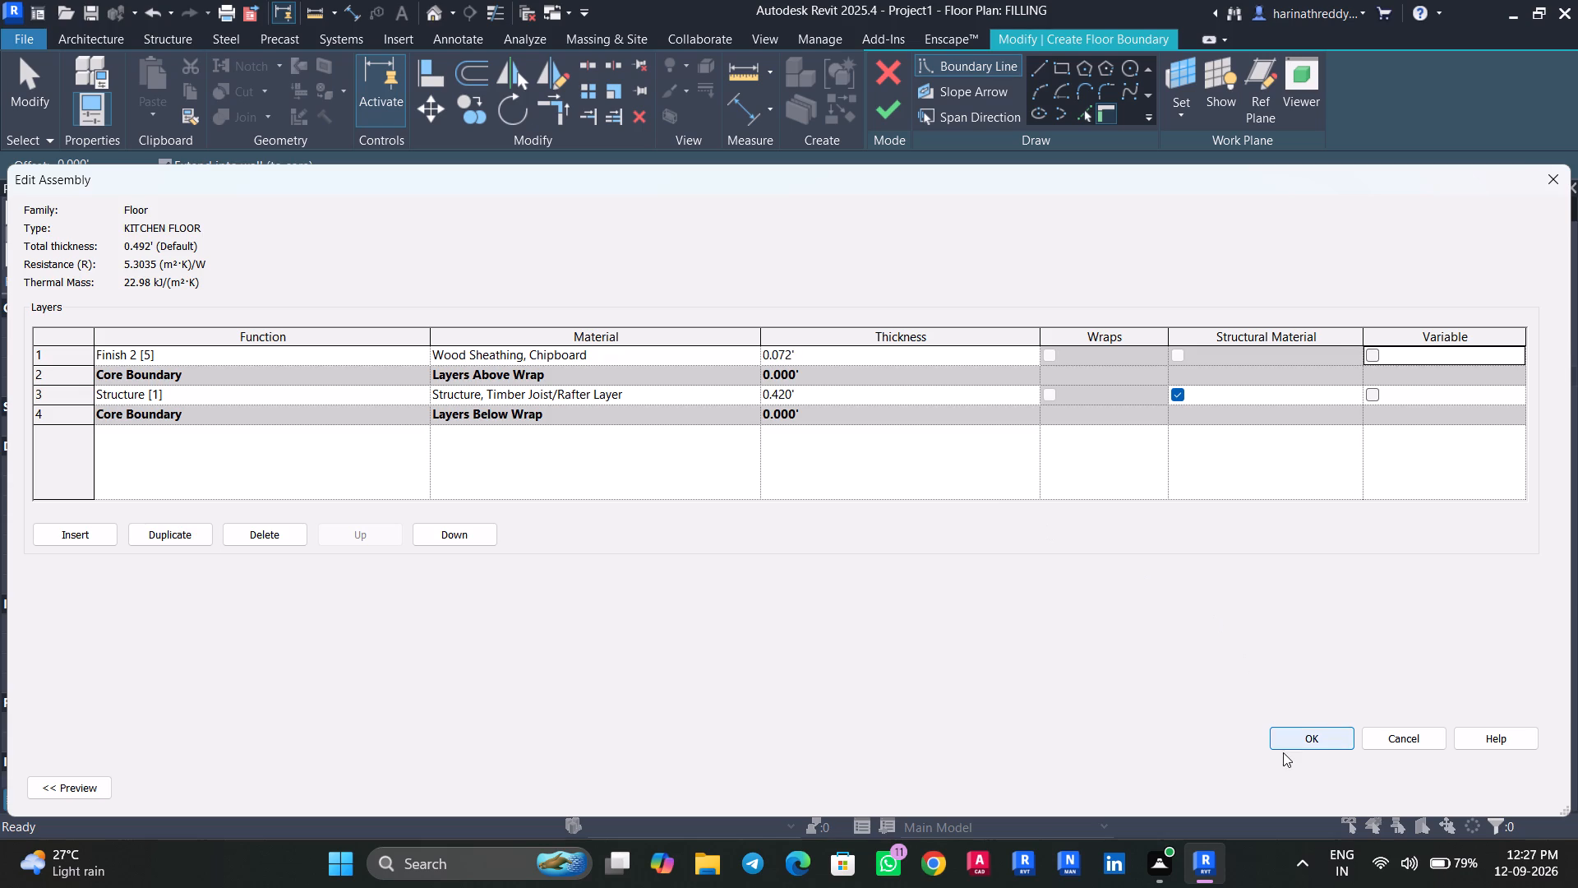
{"action": "left_click", "coordinate": [1310, 733]}
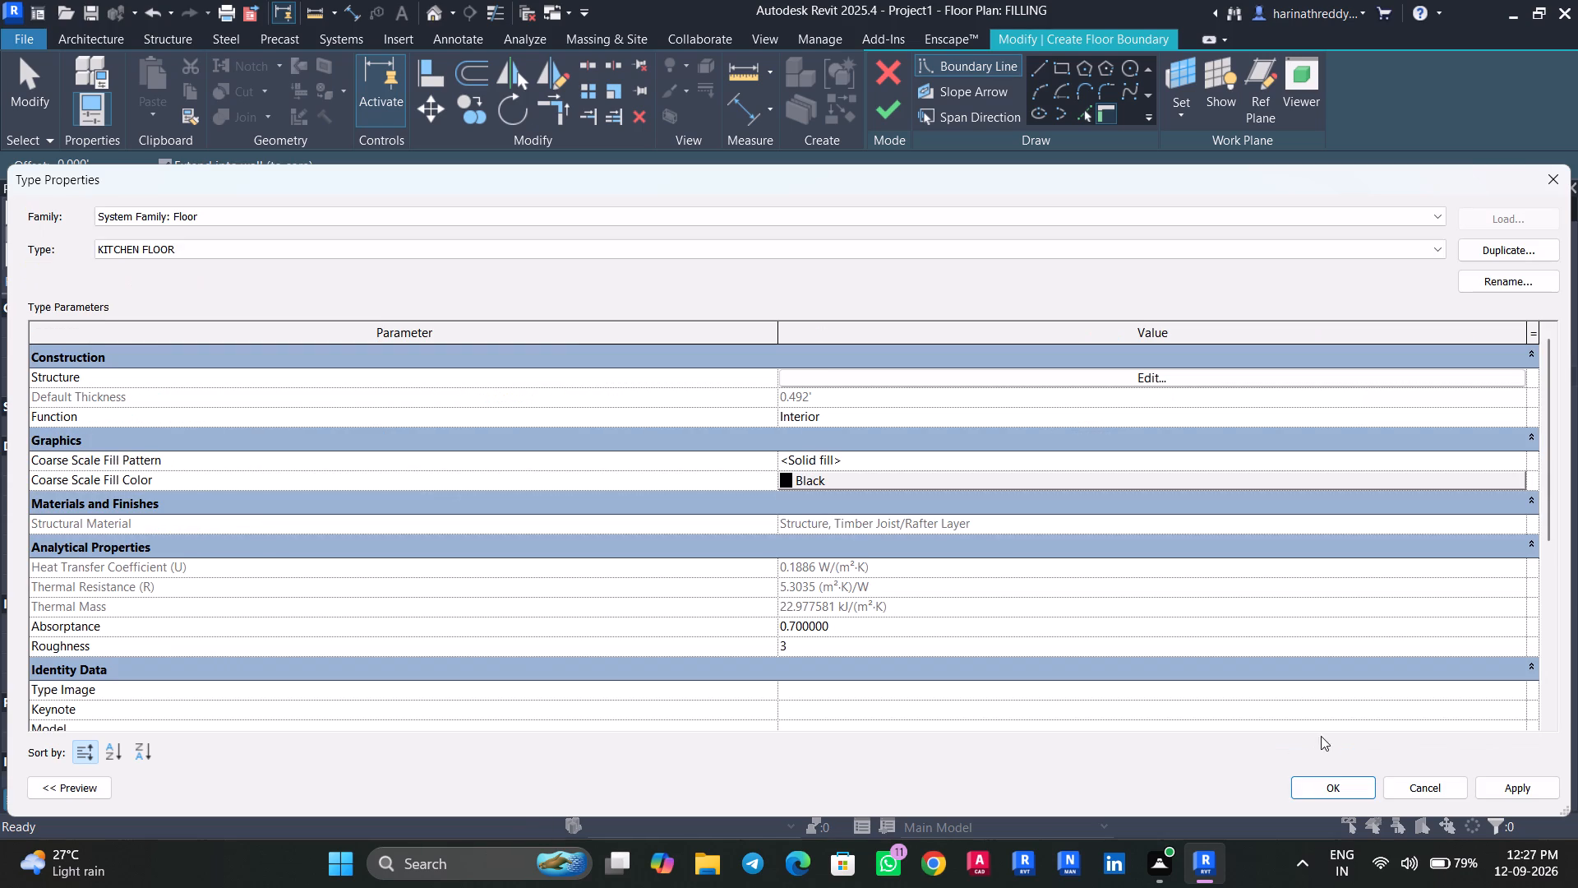
{"action": "left_click", "coordinate": [1537, 792]}
{"action": "left_click", "coordinate": [1363, 788]}
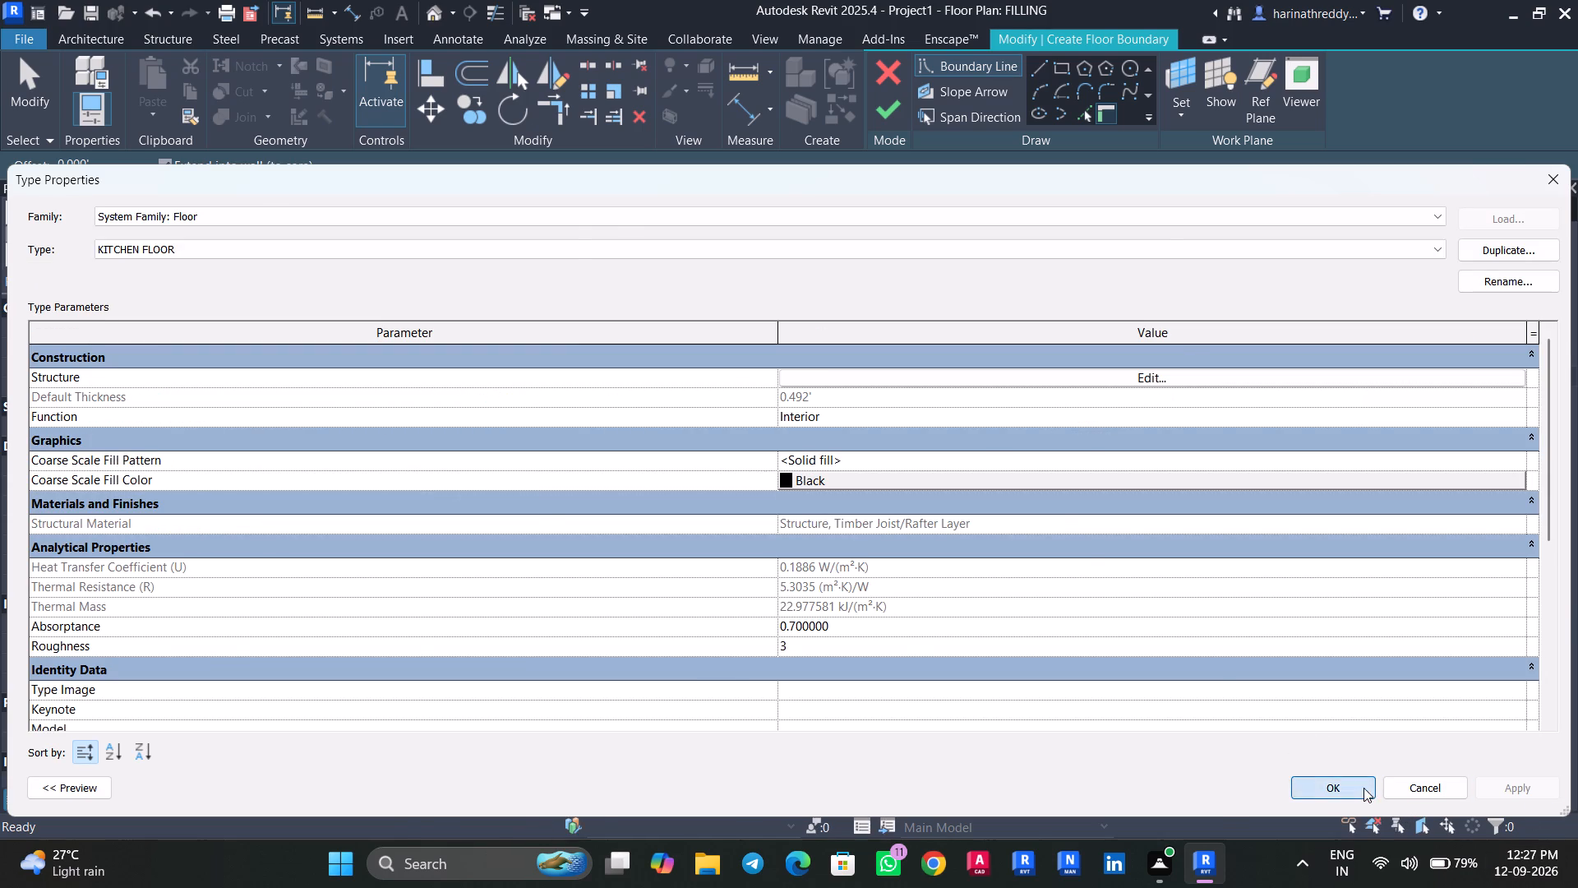
Sketch a rectangular floor boundary about 12.37' by 6' along the inner wall faces of the kitchen.
{"action": "scroll", "coordinate": [672, 428], "scroll_direction": "up", "scroll_amount": 5}
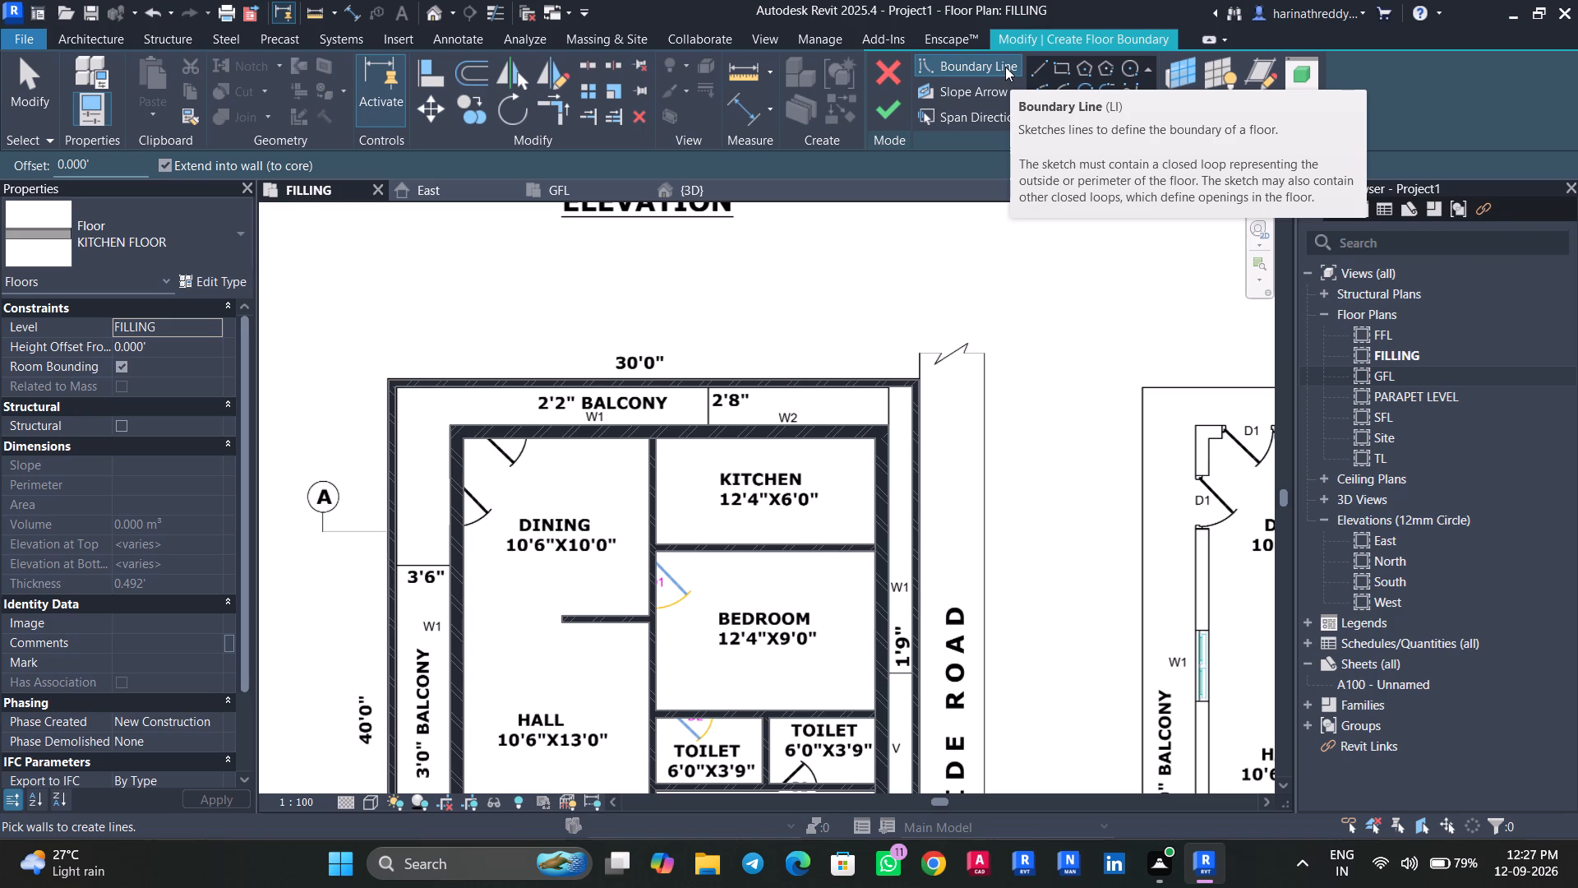
{"action": "left_click", "coordinate": [1068, 71]}
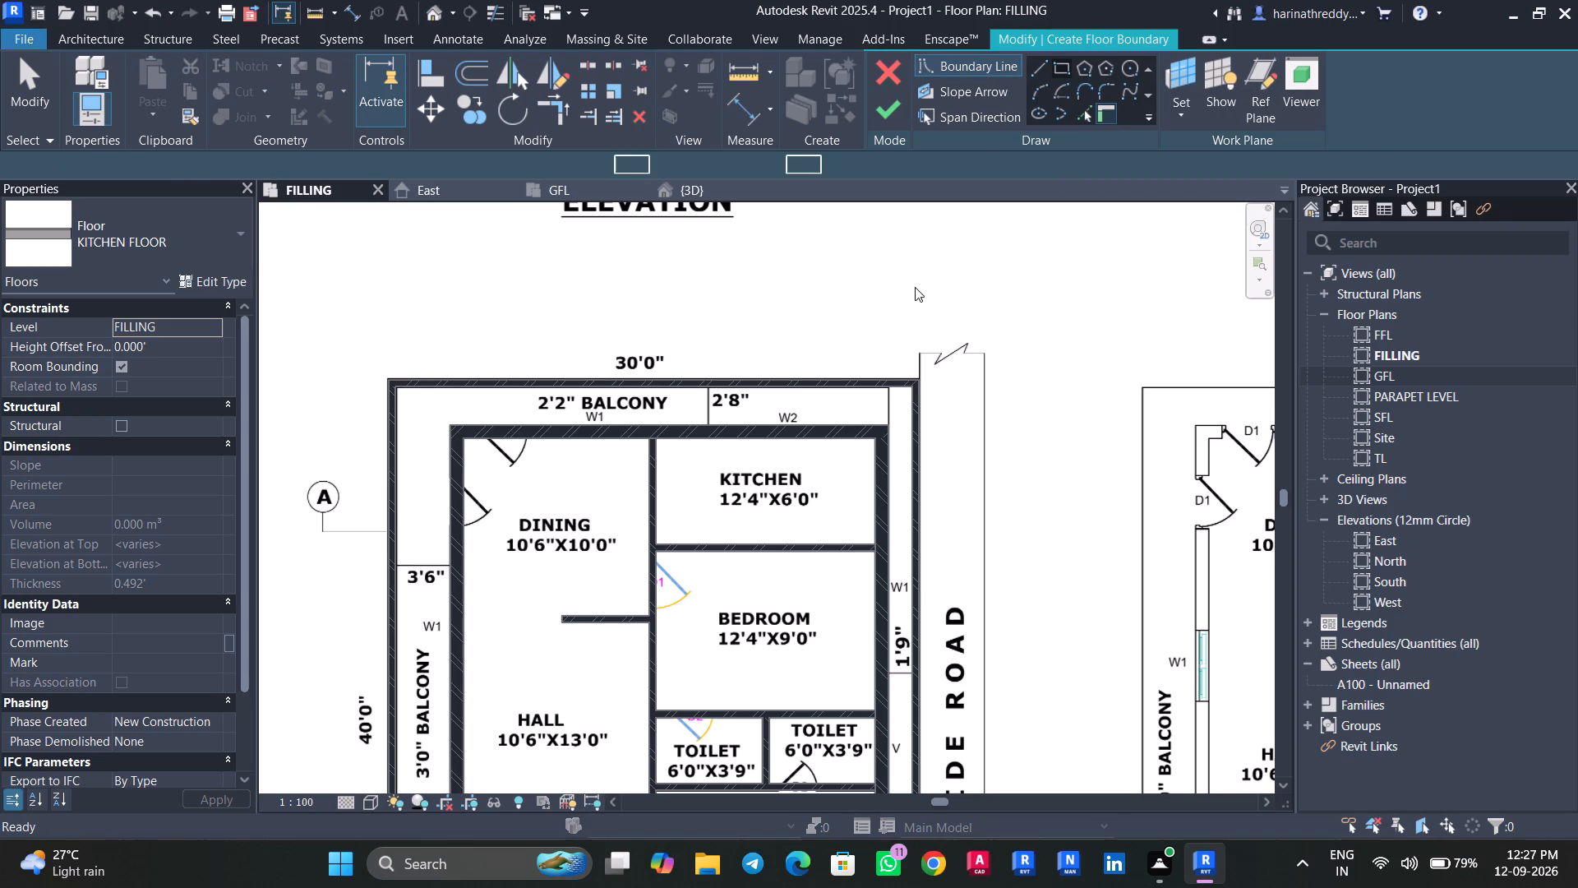
{"action": "scroll", "coordinate": [678, 450], "scroll_direction": "up", "scroll_amount": 2}
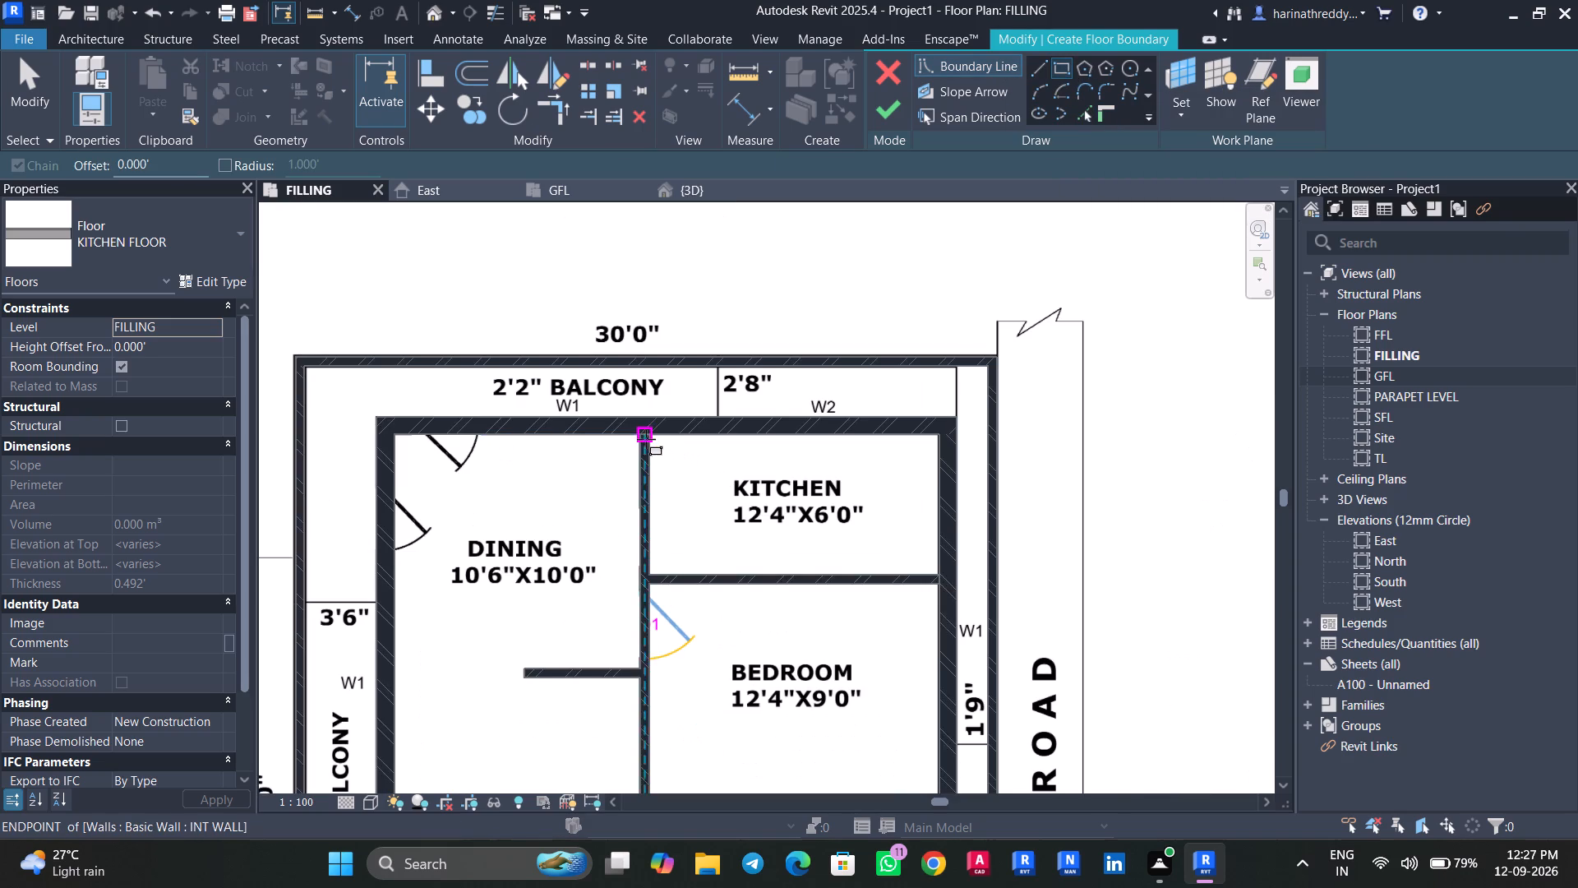
{"action": "scroll", "coordinate": [648, 439], "scroll_direction": "up", "scroll_amount": 8}
{"action": "left_click", "coordinate": [658, 428]}
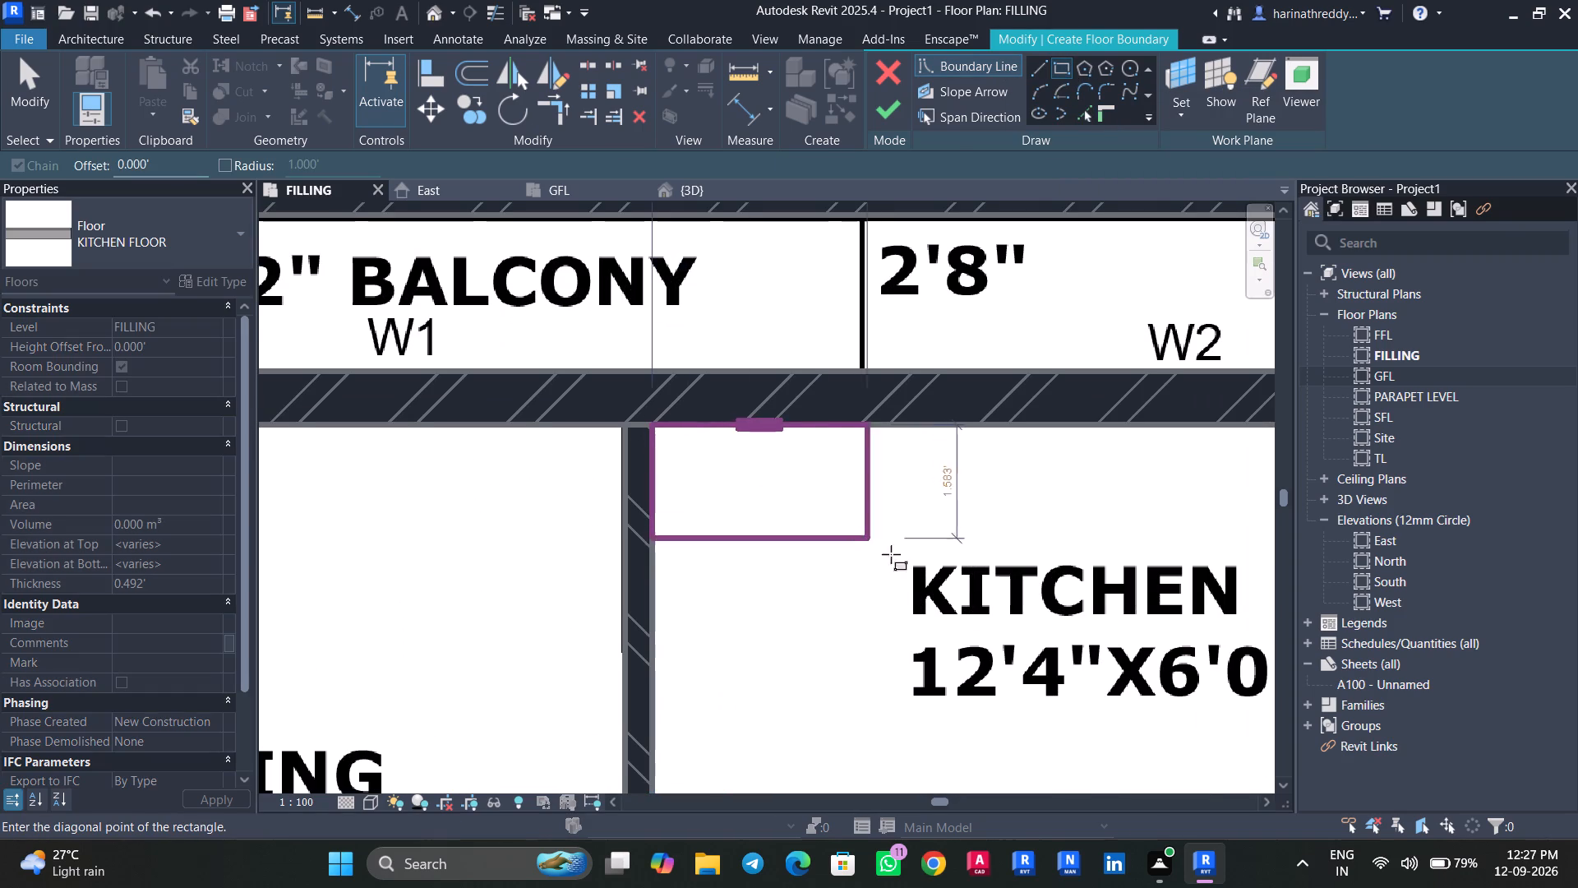
{"action": "scroll", "coordinate": [988, 599], "scroll_direction": "down", "scroll_amount": 3}
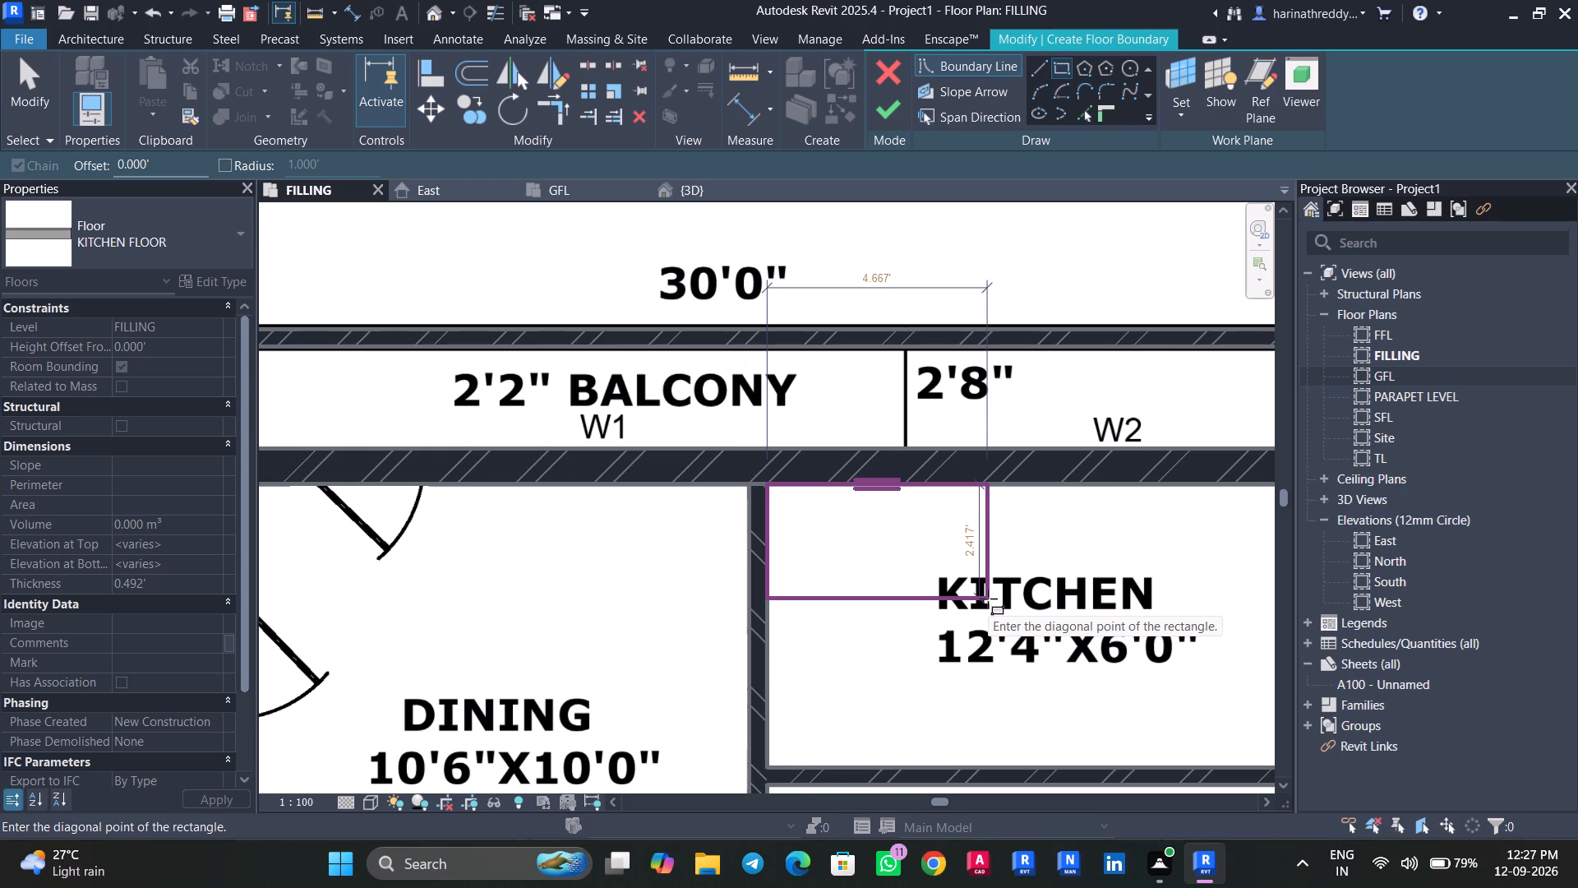
{"action": "scroll", "coordinate": [988, 599], "scroll_direction": "down", "scroll_amount": 1}
{"action": "middle_click_drag", "start_coordinate": [988, 599], "coordinate": [892, 554]}
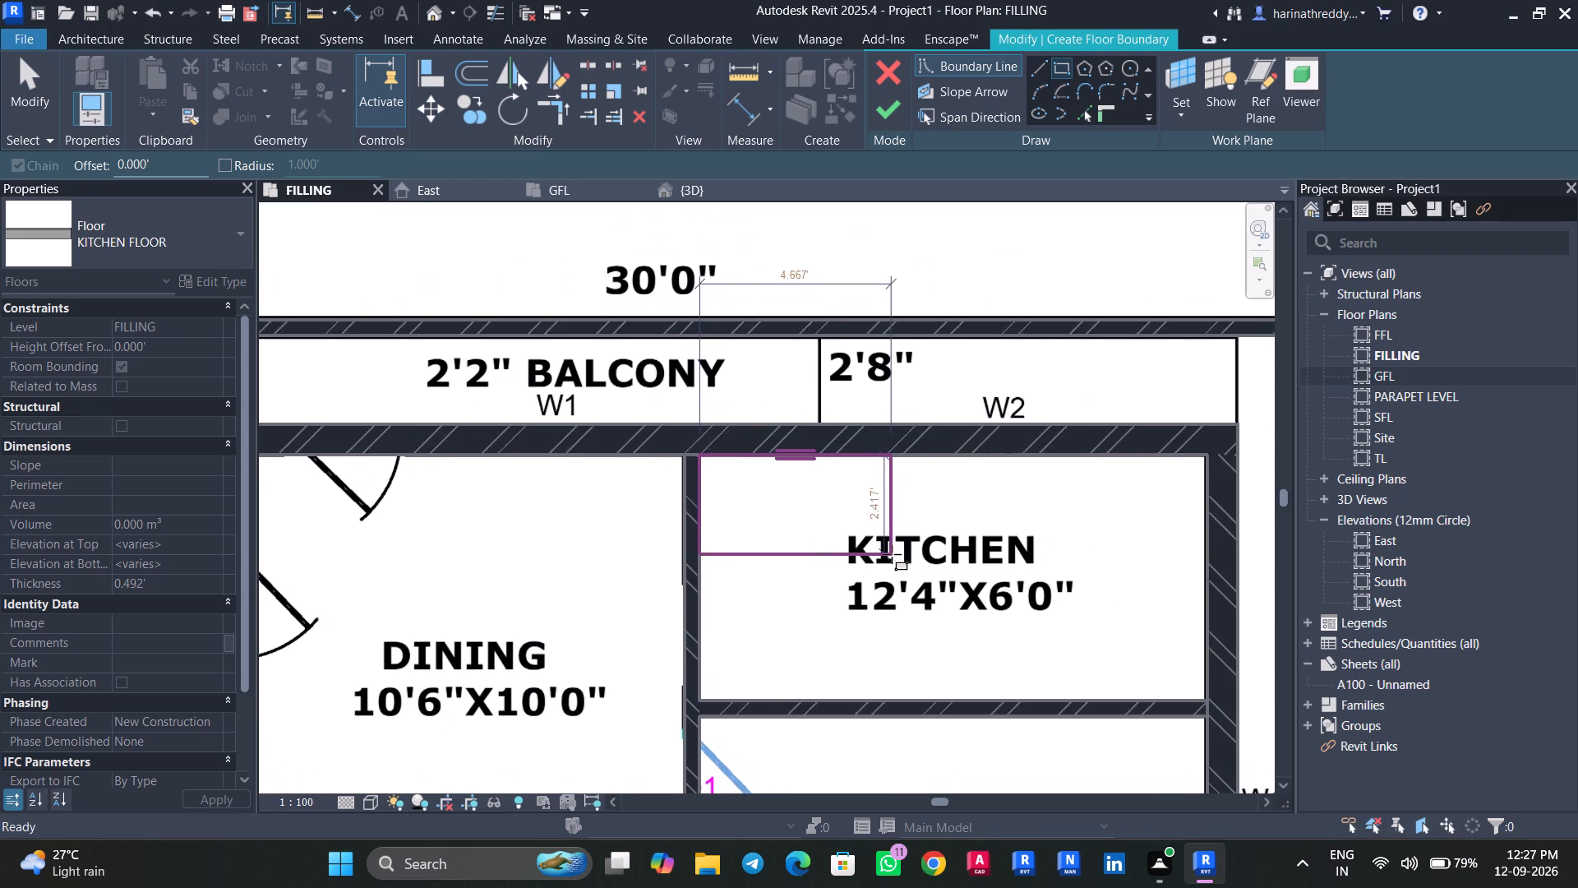
{"action": "scroll", "coordinate": [892, 554], "scroll_direction": "down", "scroll_amount": 1}
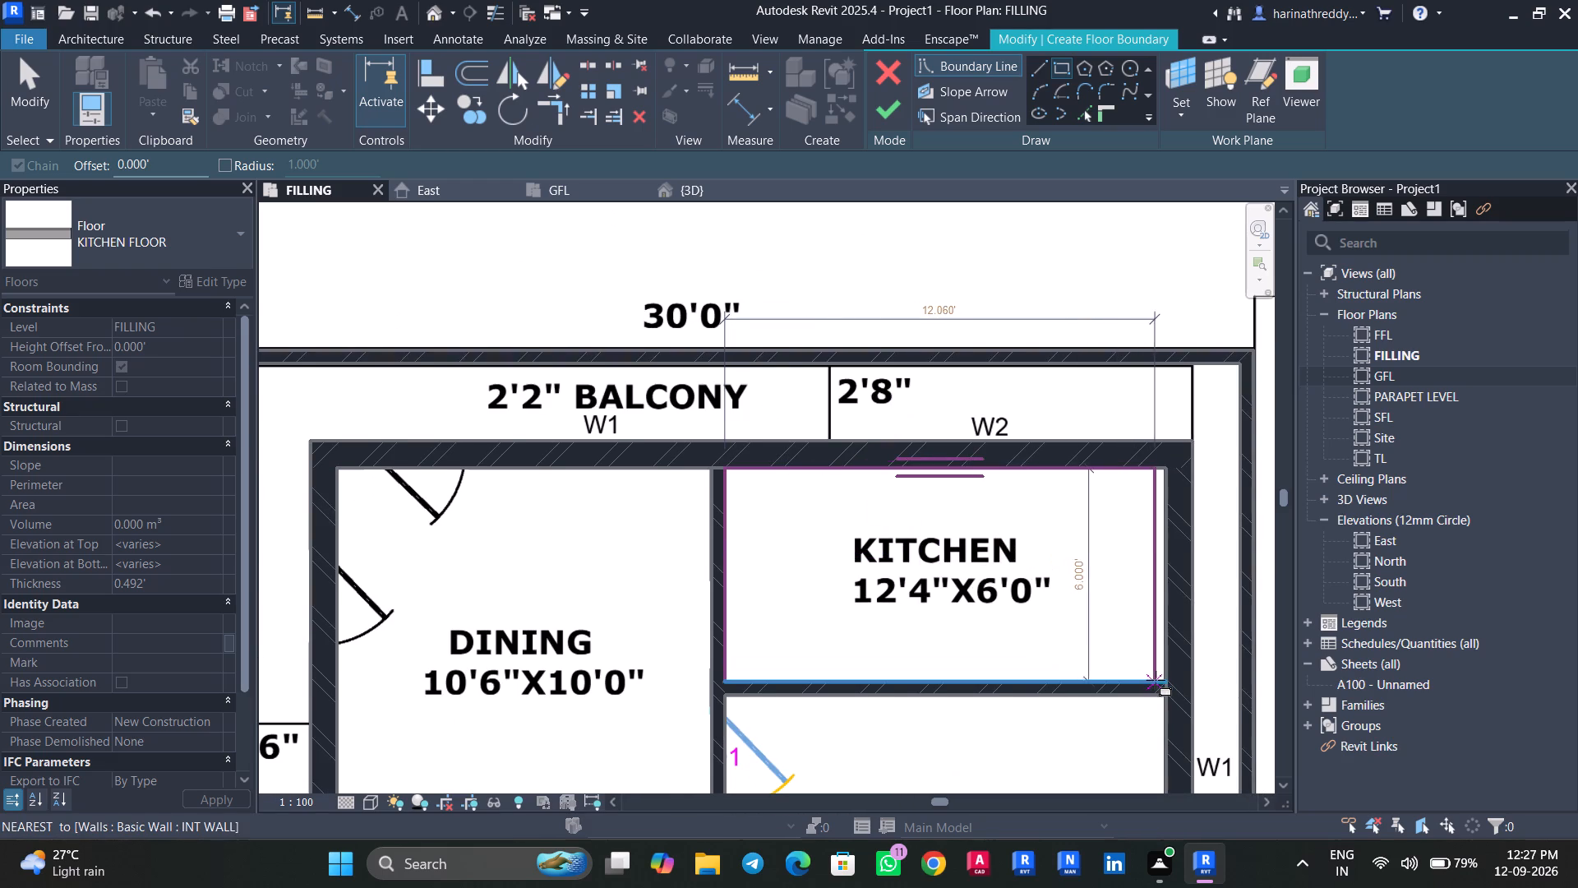
{"action": "left_click", "coordinate": [1162, 680]}
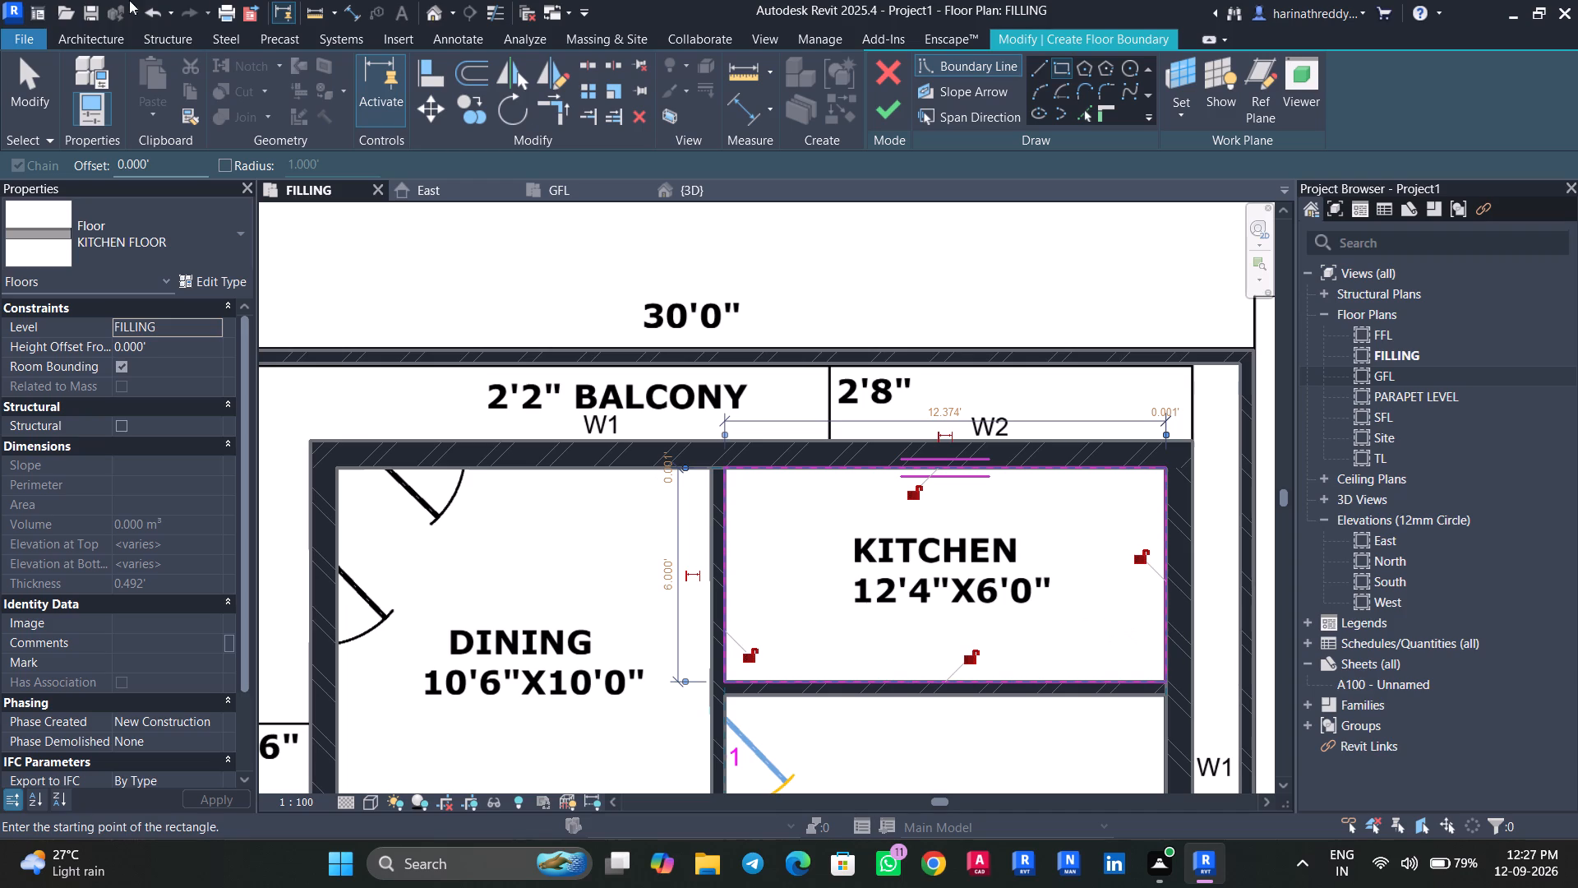
Turn on thin line display for the plan view.
{"action": "left_click", "coordinate": [490, 15]}
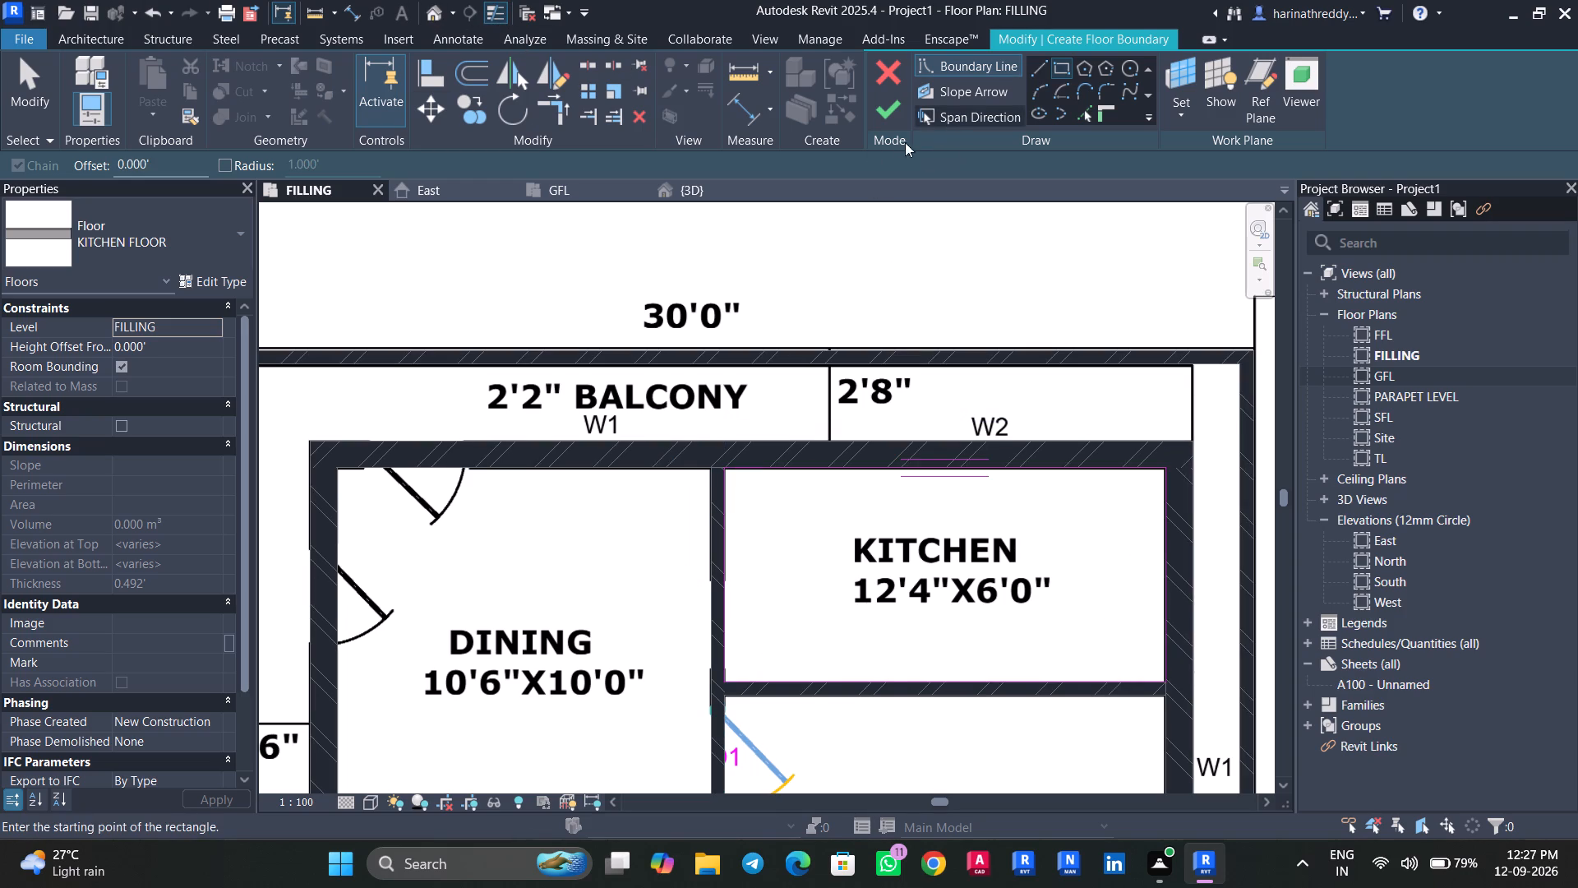
Set the kitchen floor's level to GFL and finish the floor sketch.
{"action": "left_click", "coordinate": [211, 326]}
{"action": "left_click", "coordinate": [162, 358]}
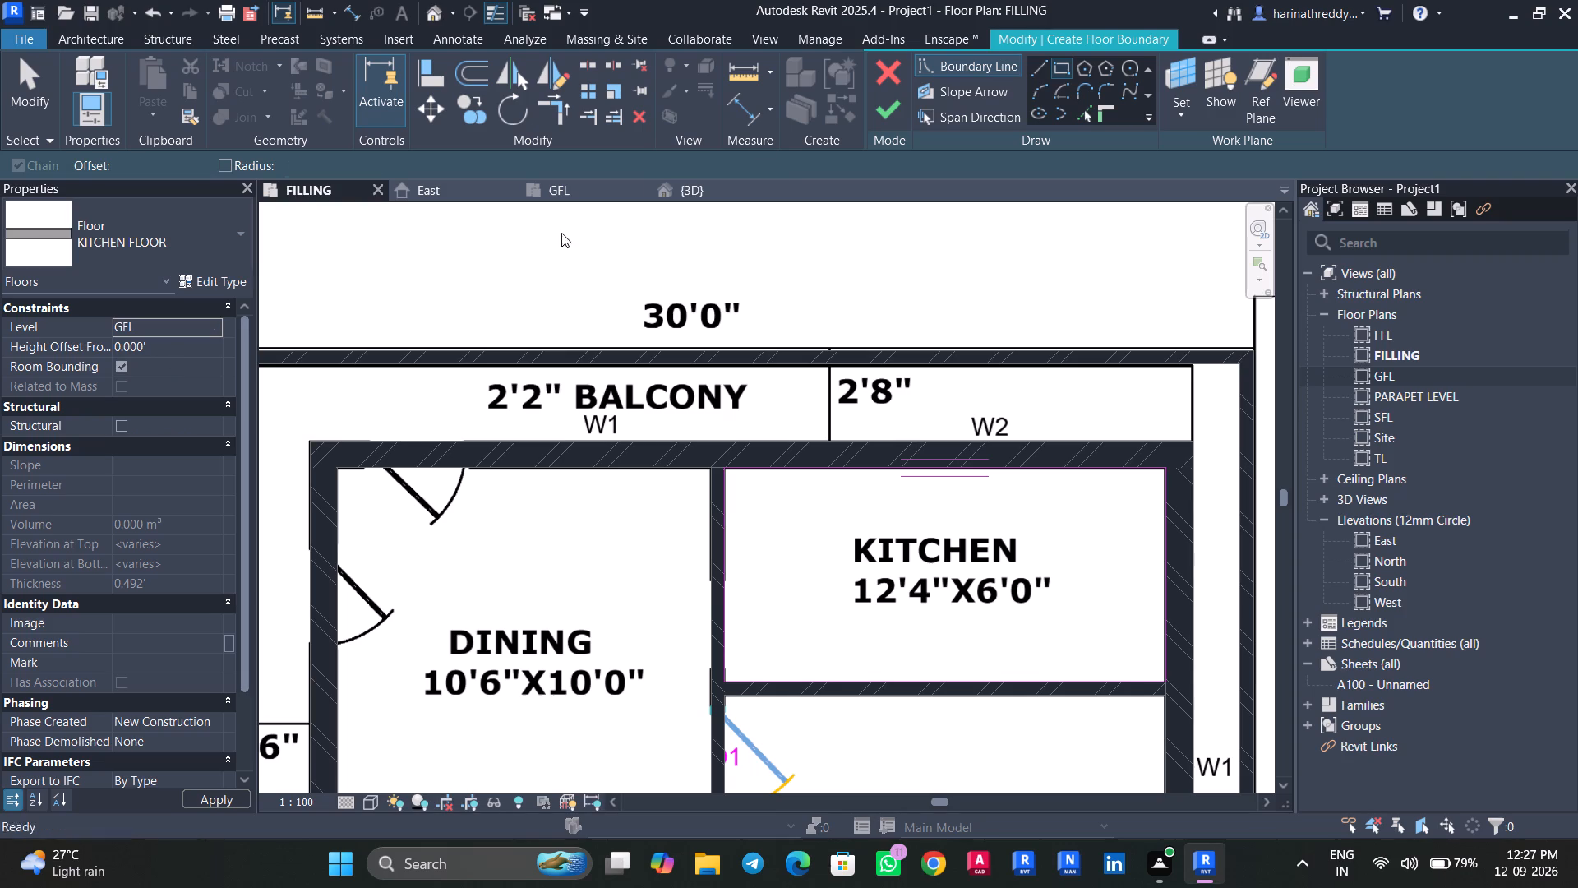
{"action": "left_click", "coordinate": [890, 116]}
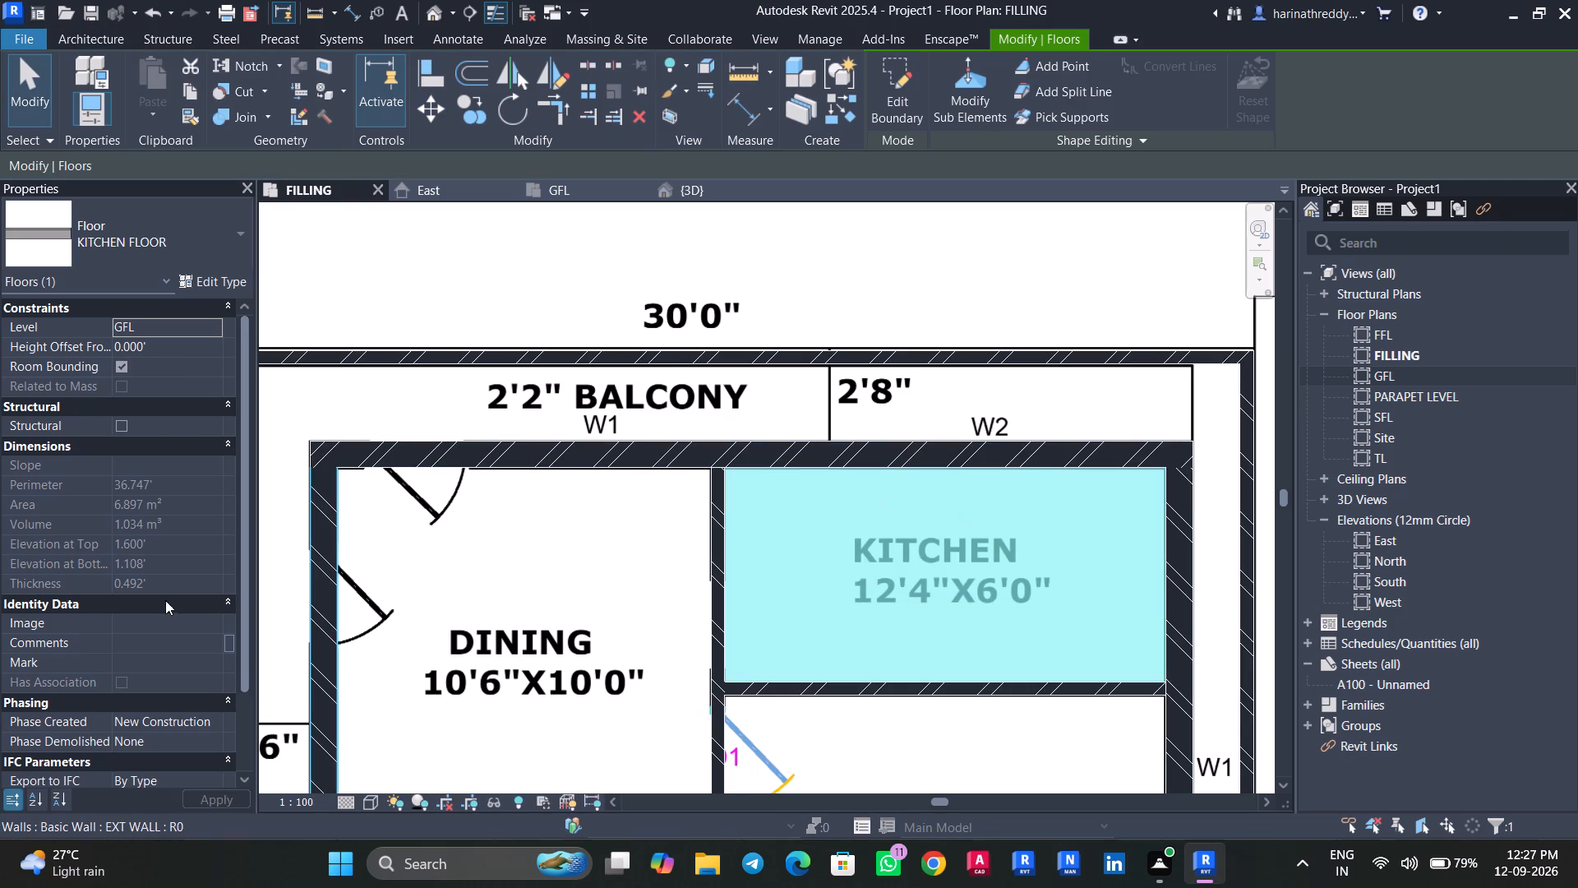
Duplicate the selected kitchen floor's type as DINING FLOORING, review its layer structure, and apply the new type.
{"action": "left_click", "coordinate": [209, 288]}
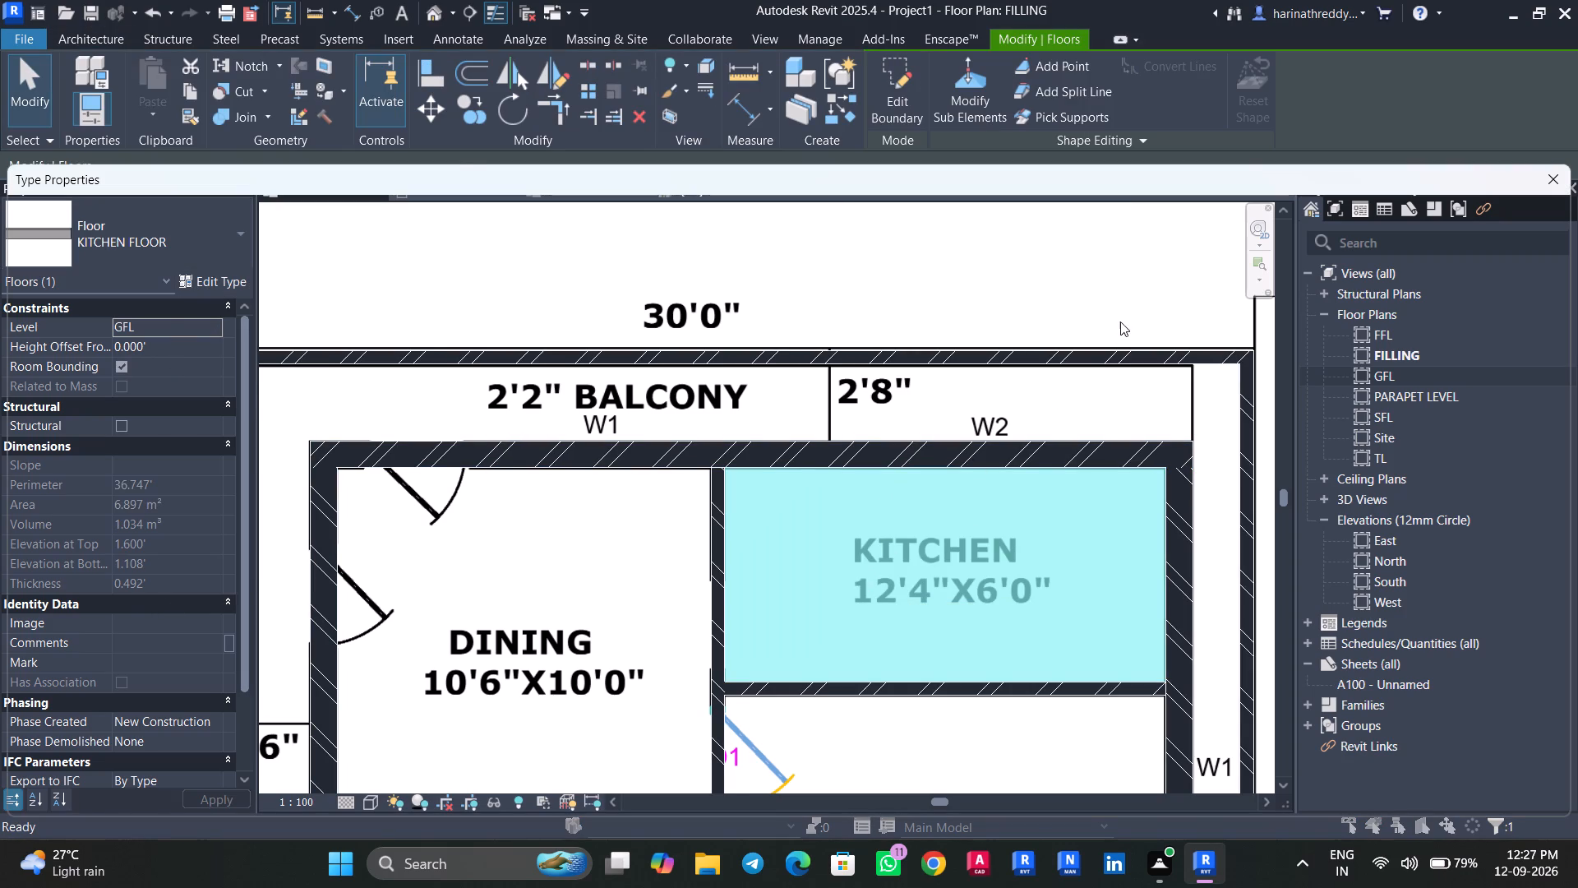
{"action": "left_click", "coordinate": [1485, 245]}
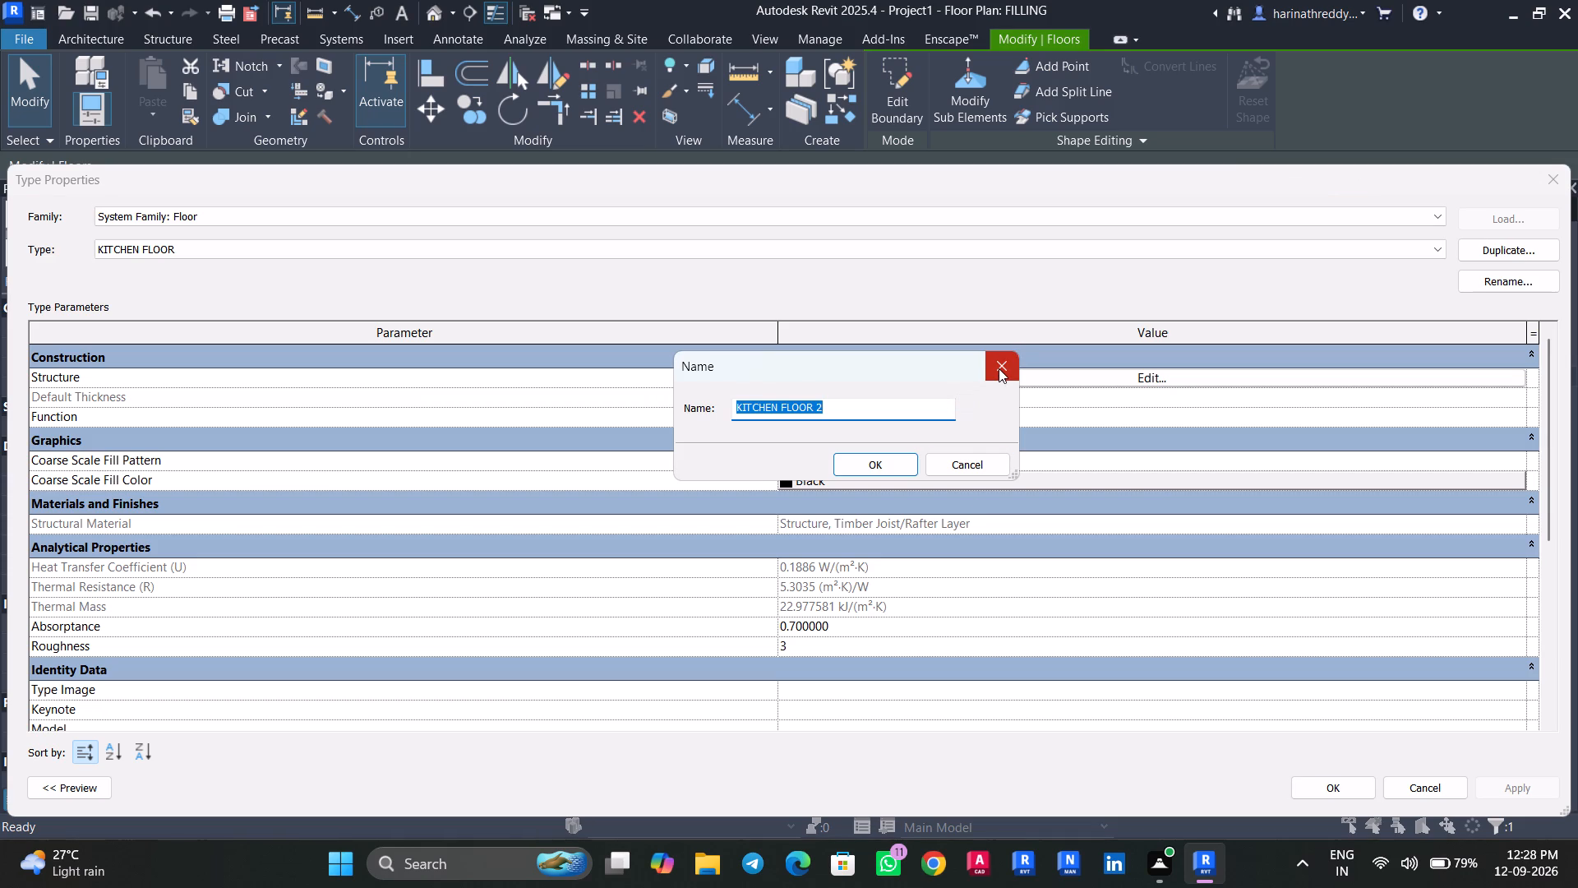
{"action": "type", "text": "DINING"}
{"action": "key", "text": "space"}
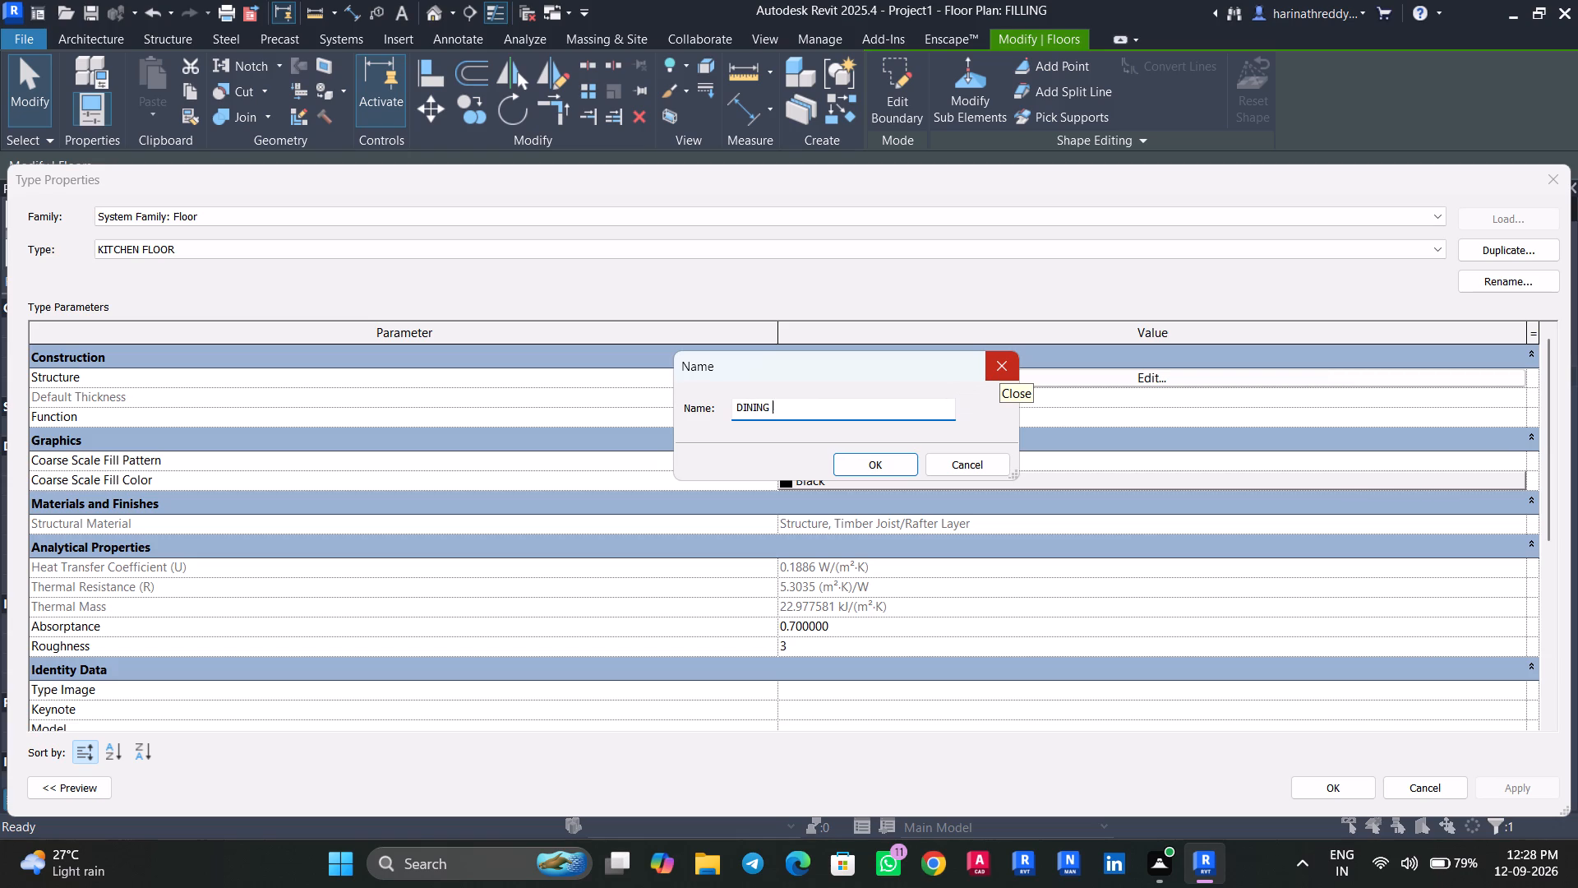
{"action": "type", "text": "FLOOR"}
{"action": "type", "text": "ING"}
{"action": "left_click", "coordinate": [873, 465]}
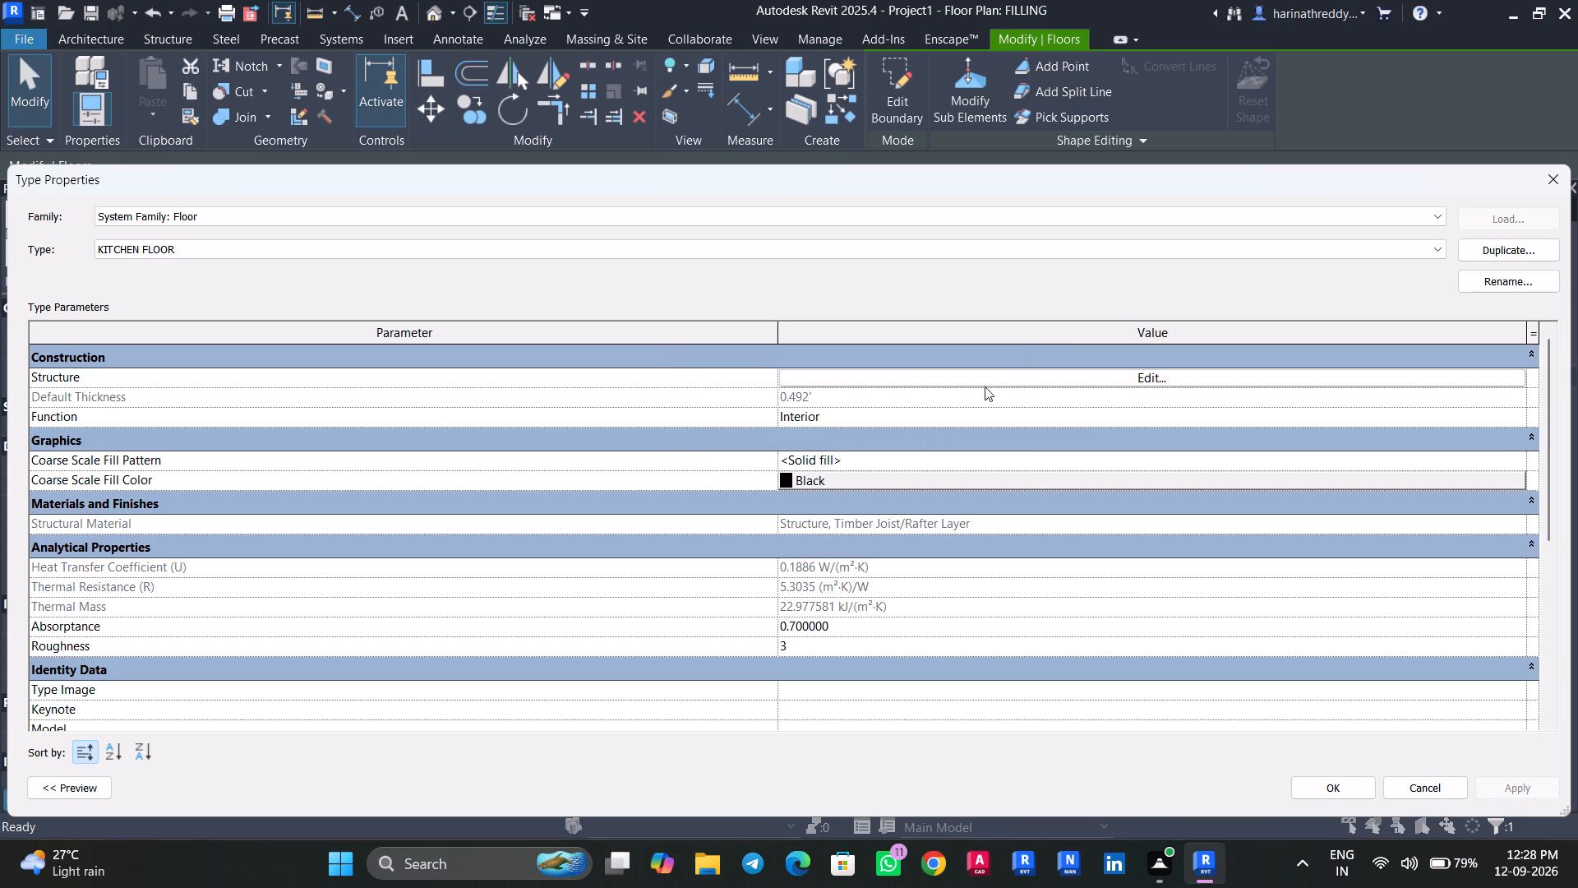
{"action": "left_click", "coordinate": [993, 379]}
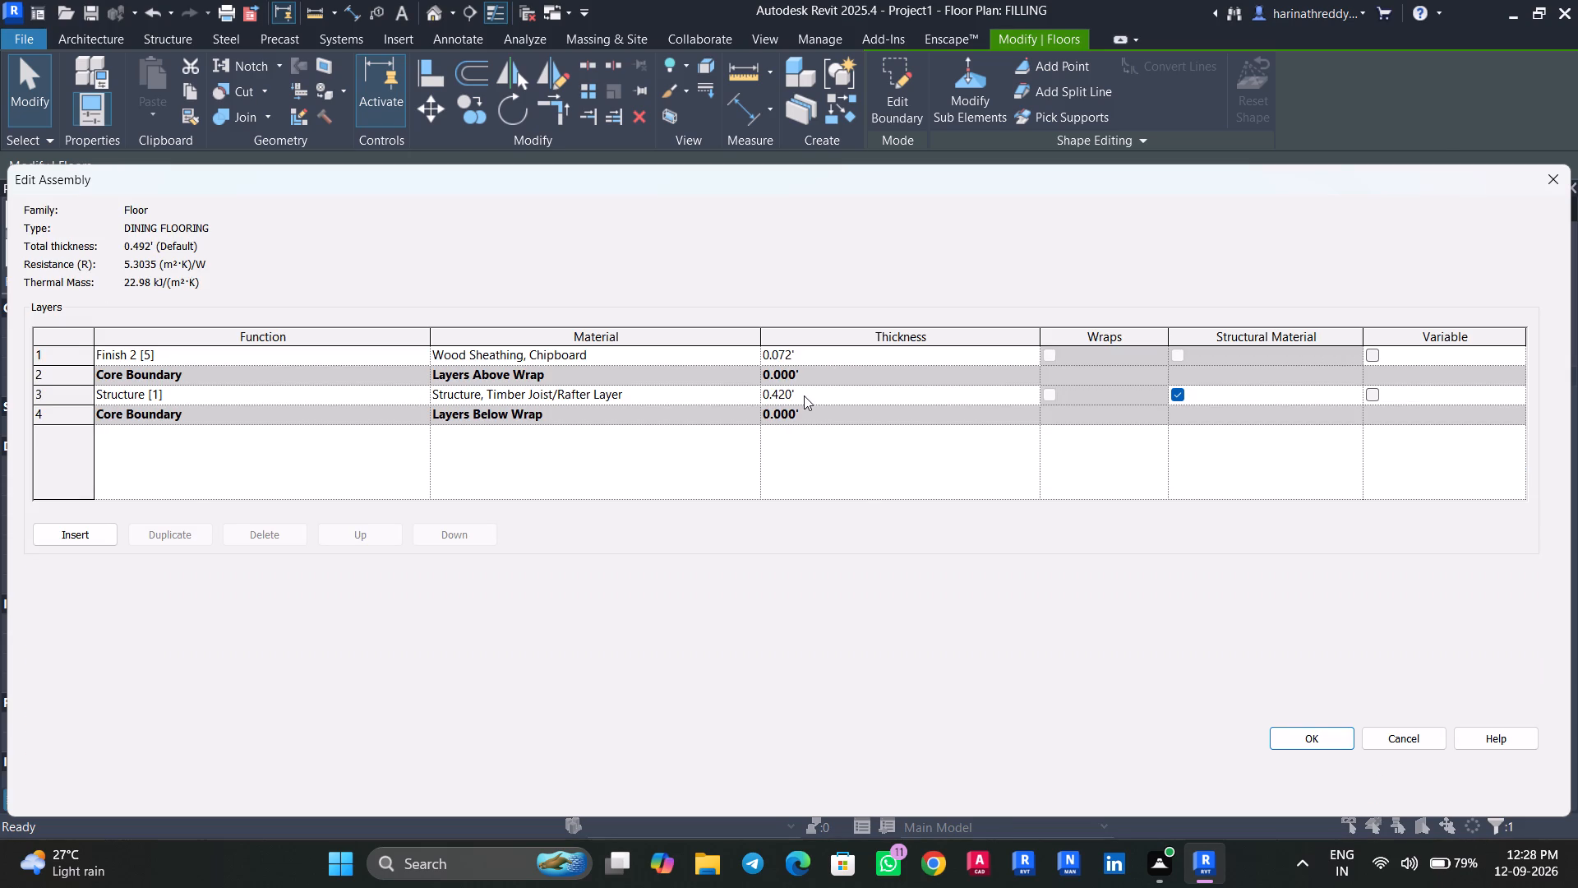
{"action": "left_click", "coordinate": [1346, 726]}
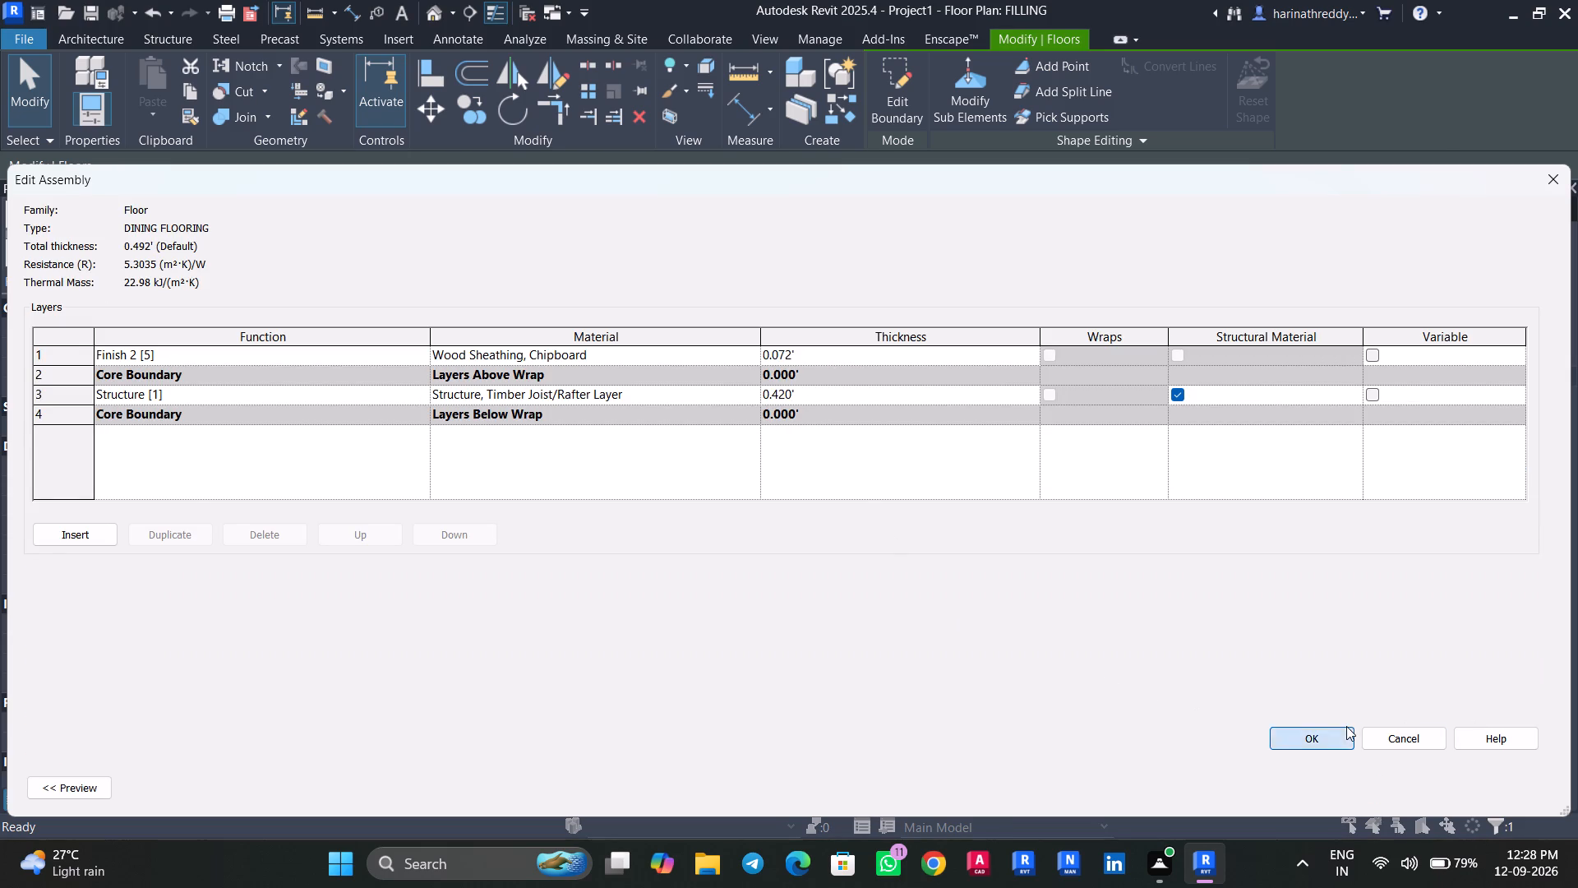
{"action": "left_click", "coordinate": [1492, 784]}
{"action": "left_click", "coordinate": [1339, 792]}
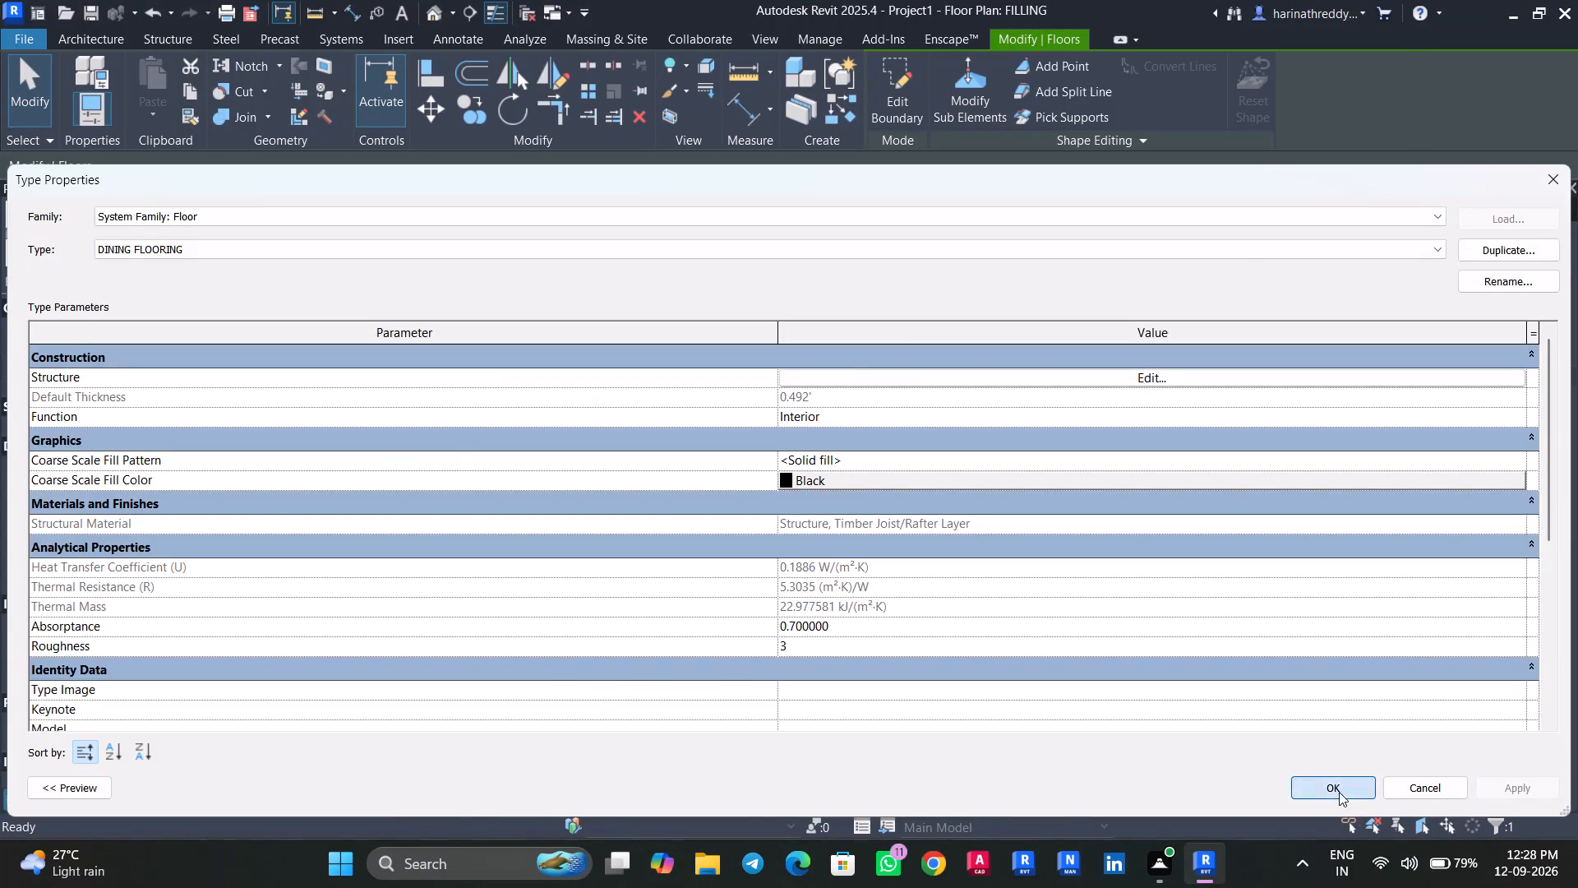
Start a rectangular floor boundary sketch using the DINING FLOORING type, with its level set to GFL.
{"action": "scroll", "coordinate": [875, 628], "scroll_direction": "down", "scroll_amount": 2}
{"action": "scroll", "coordinate": [570, 705], "scroll_direction": "down", "scroll_amount": 2}
{"action": "middle_click_drag", "start_coordinate": [567, 700], "coordinate": [604, 608]}
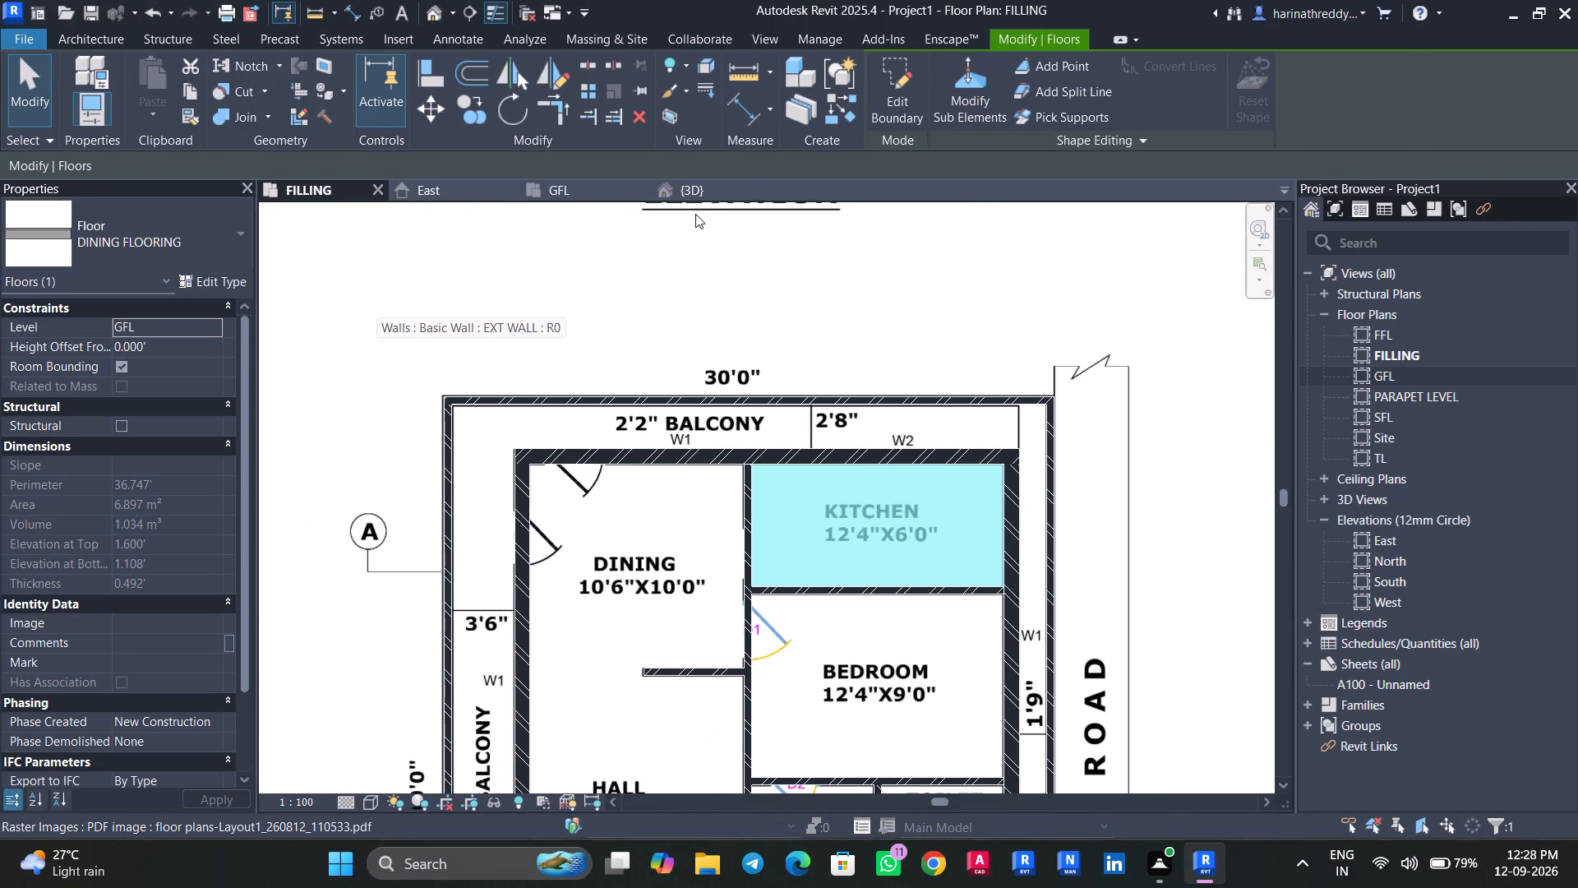
{"action": "key", "text": "Escape"}
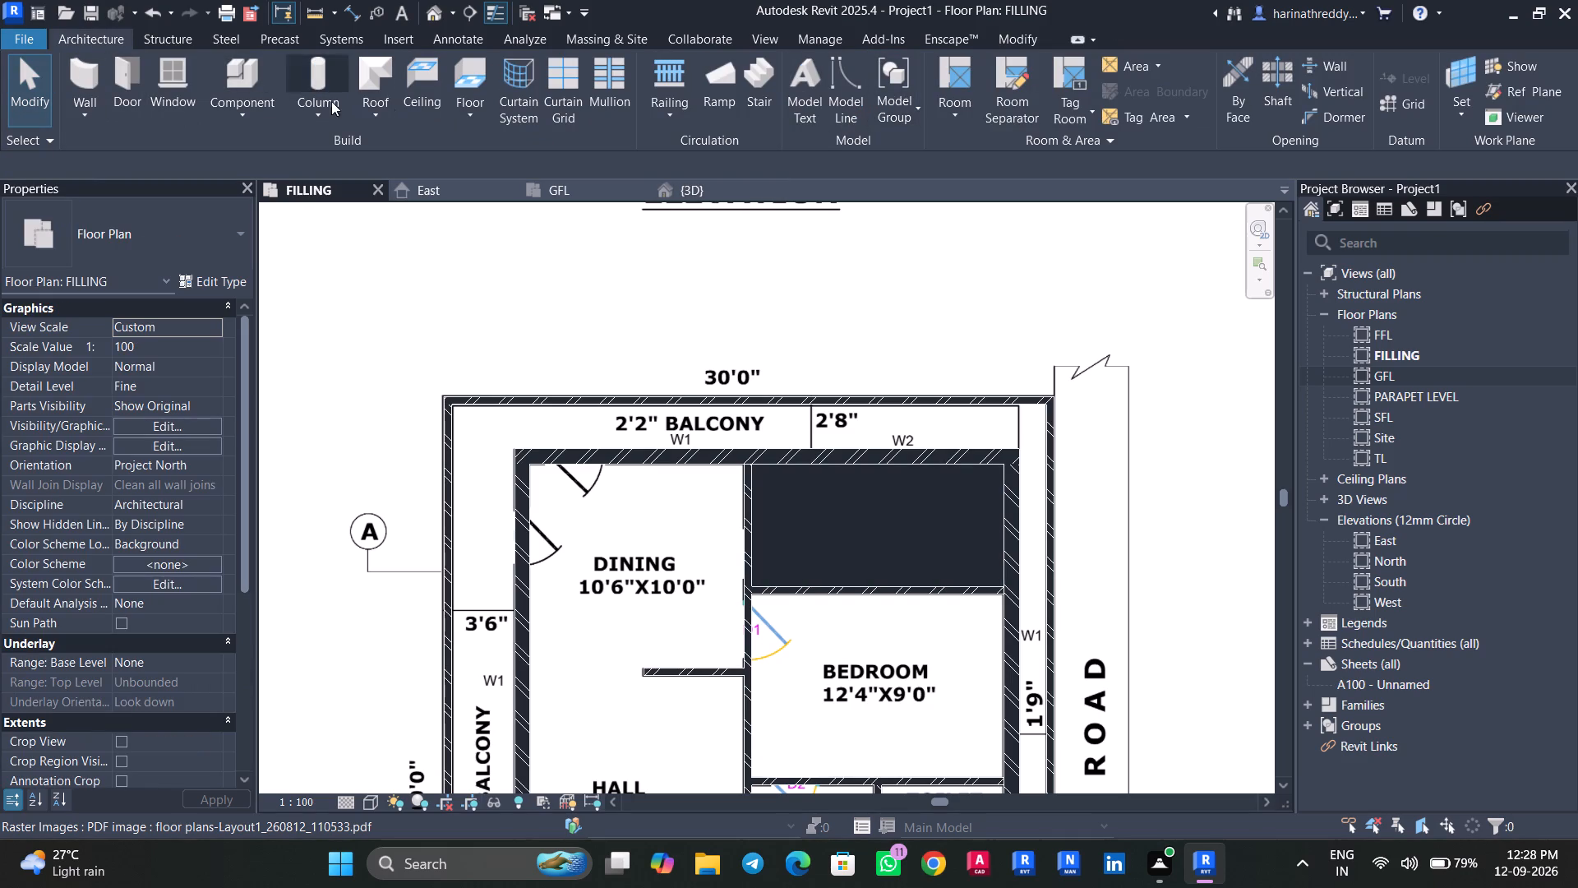
{"action": "key", "text": "Return"}
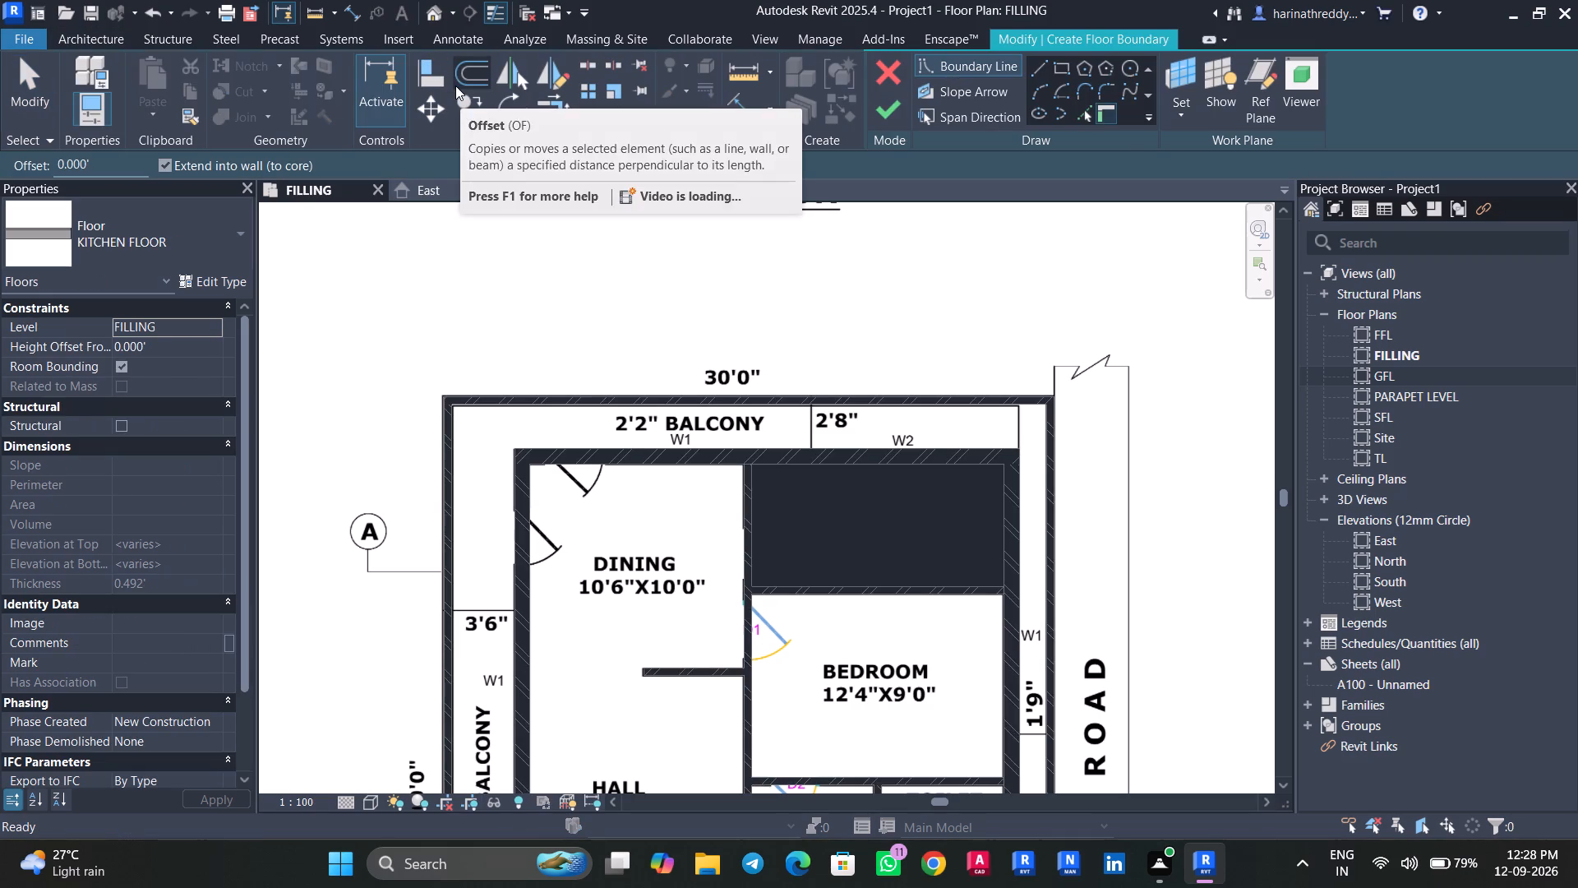
{"action": "left_click", "coordinate": [1057, 64]}
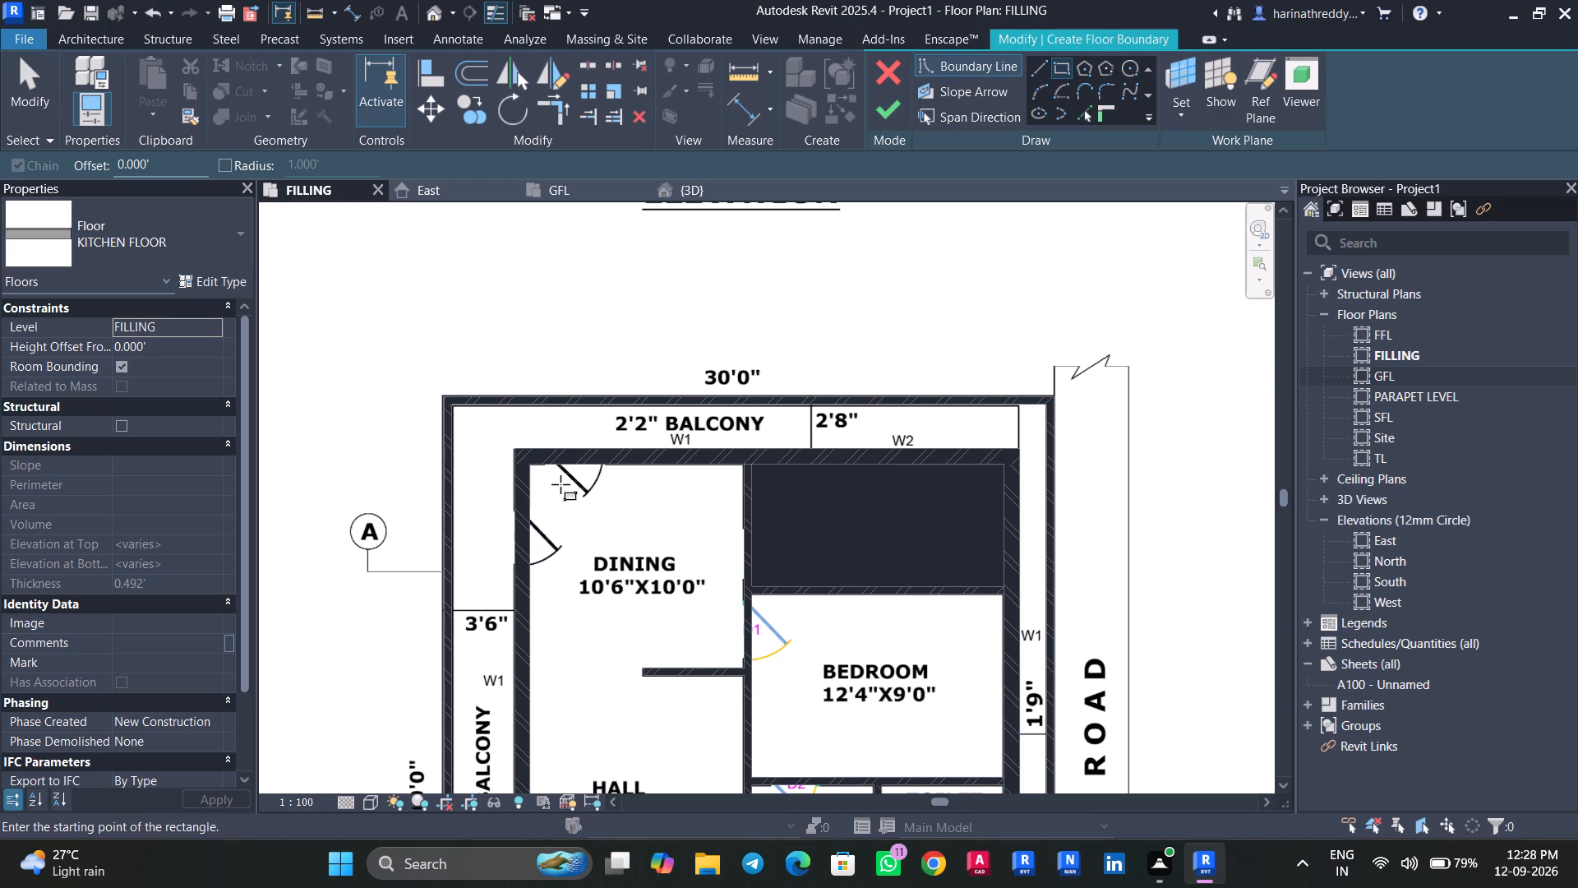
{"action": "left_click", "coordinate": [156, 243]}
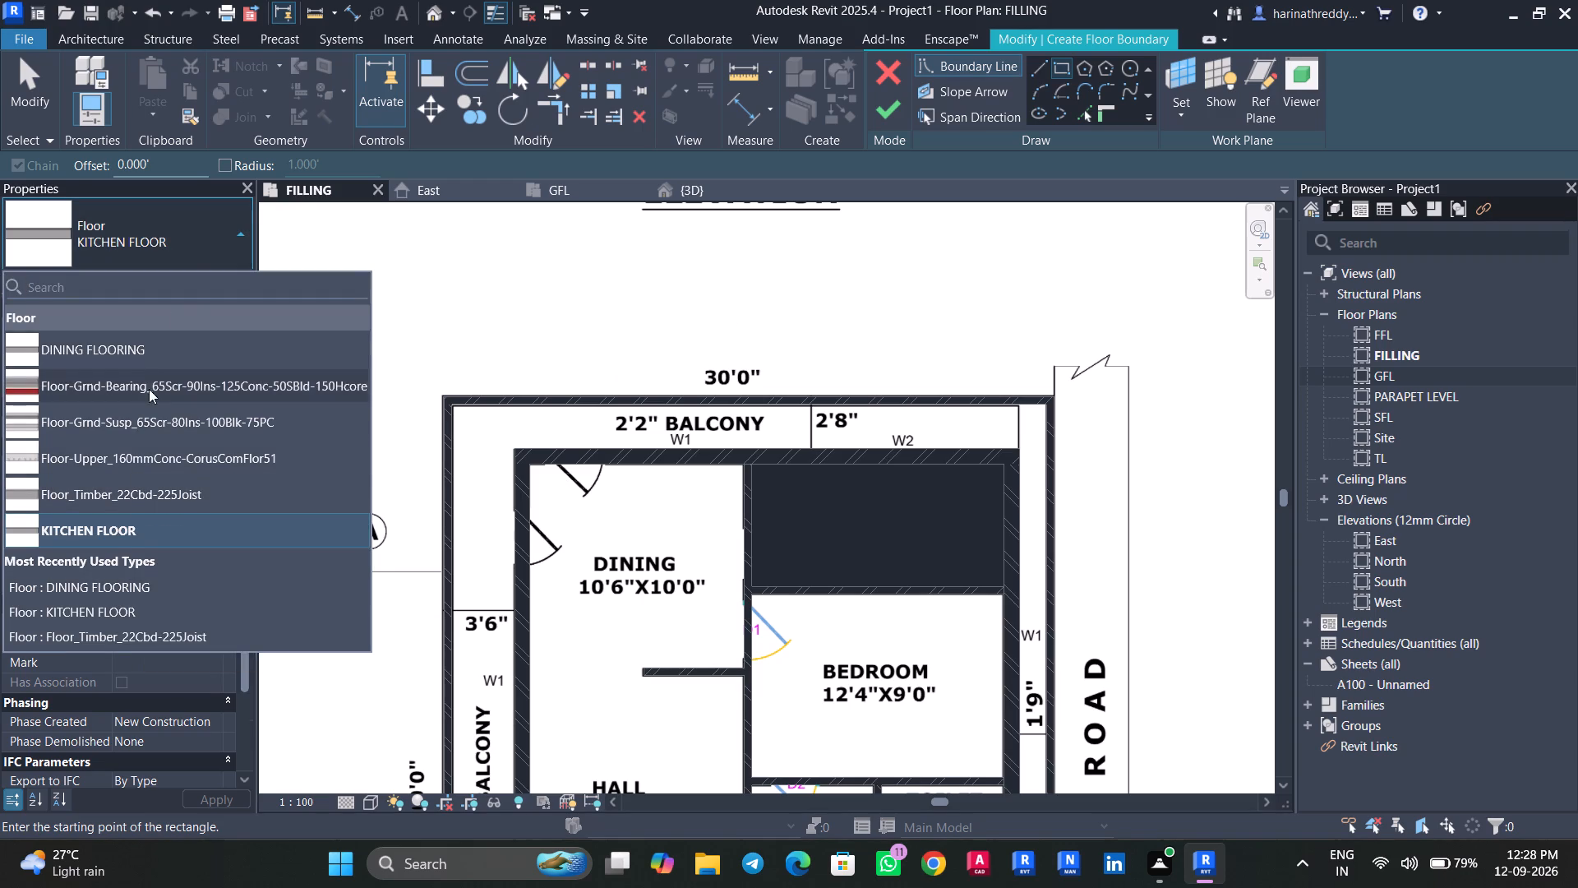
{"action": "left_click", "coordinate": [150, 349]}
{"action": "left_click", "coordinate": [184, 329]}
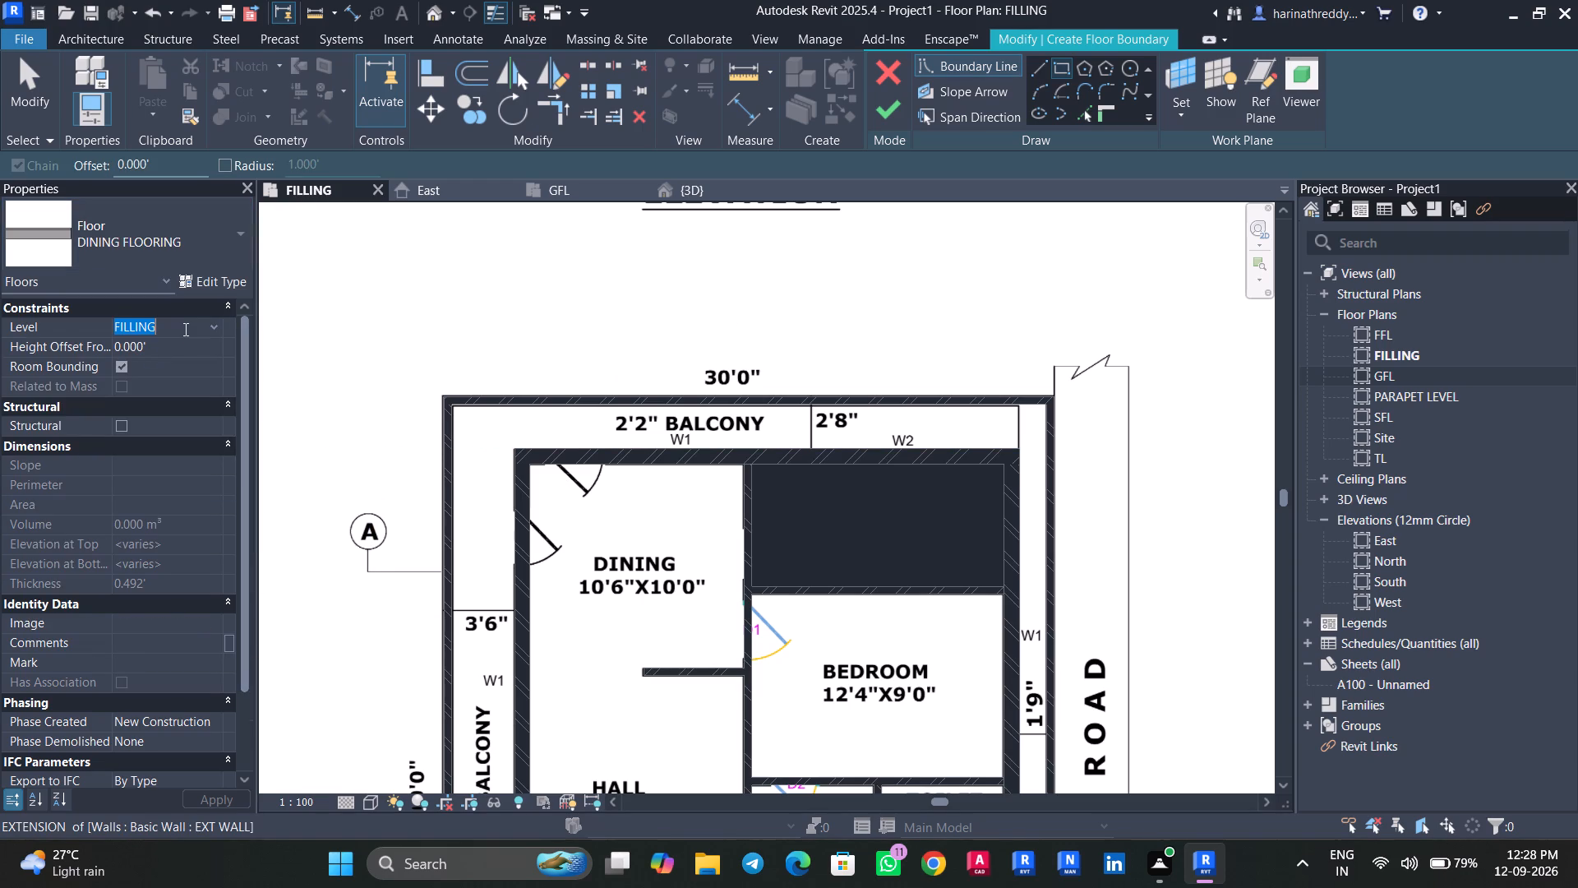
{"action": "left_click", "coordinate": [184, 329]}
{"action": "left_click", "coordinate": [210, 328]}
{"action": "left_click", "coordinate": [199, 363]}
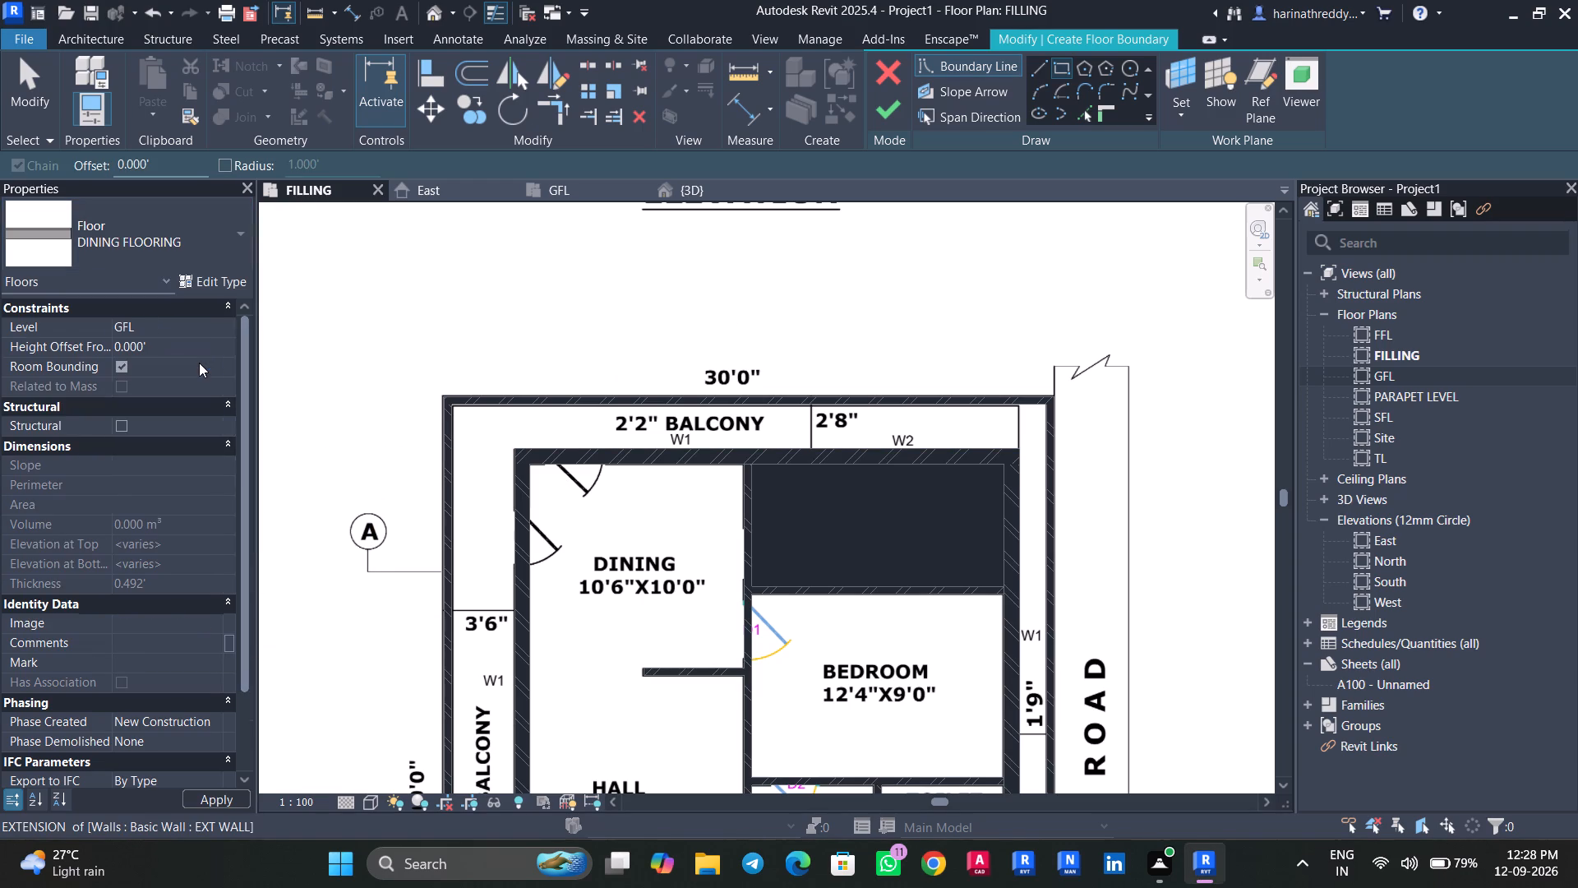
Sketch a rectangle about 10.5' by 10' along the dining room's inner wall faces and finish the floor.
{"action": "left_click", "coordinate": [535, 467]}
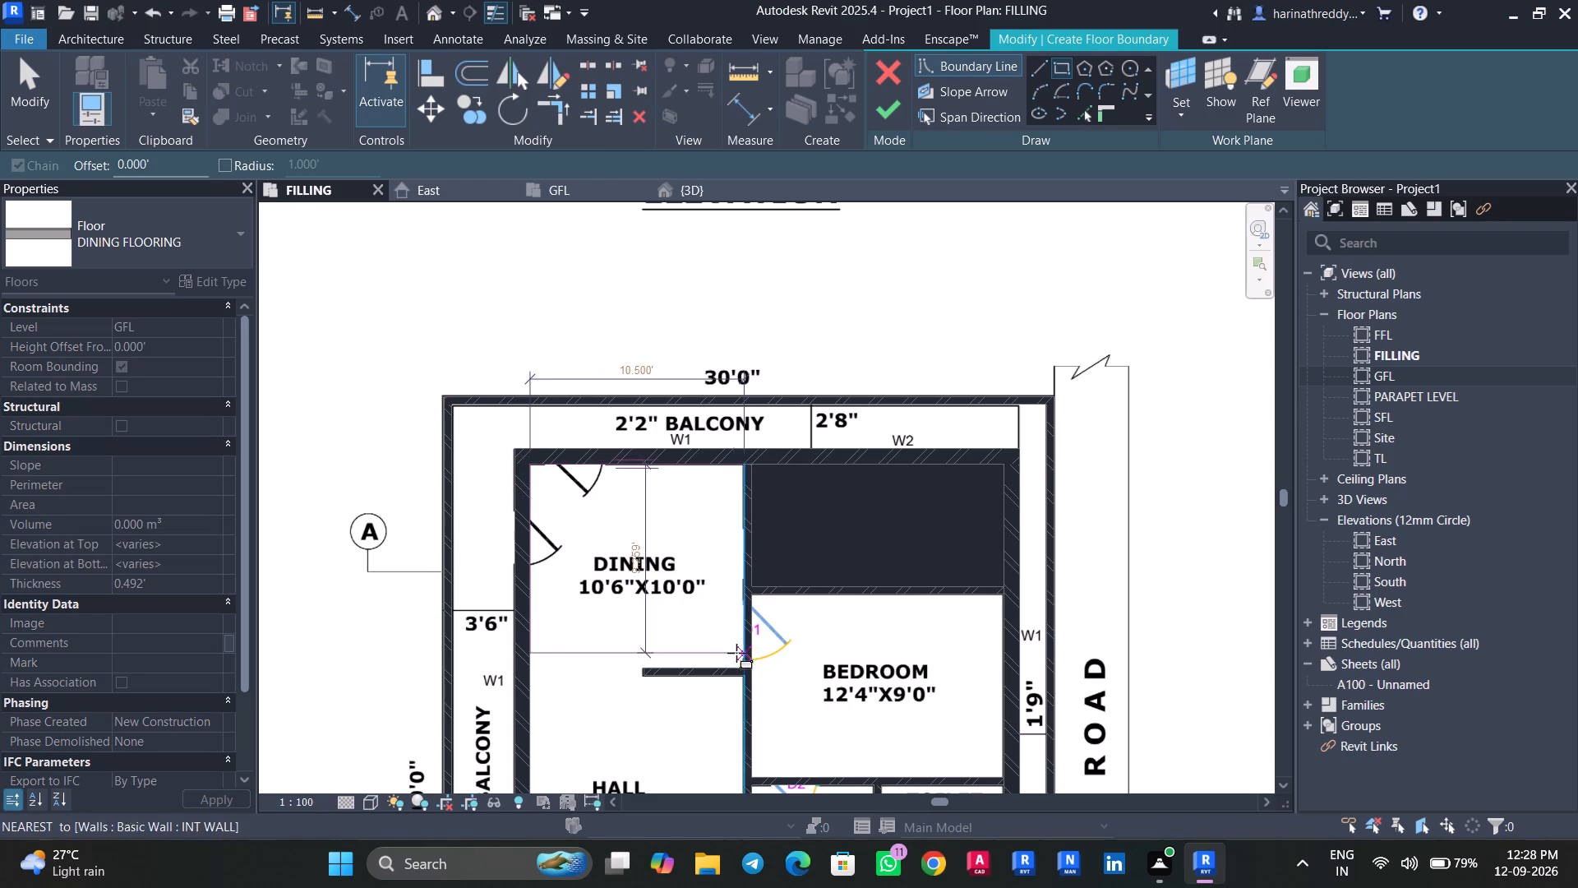
{"action": "scroll", "coordinate": [741, 663], "scroll_direction": "down", "scroll_amount": 1}
{"action": "scroll", "coordinate": [741, 663], "scroll_direction": "up", "scroll_amount": 1}
{"action": "scroll", "coordinate": [741, 663], "scroll_direction": "down", "scroll_amount": 1}
{"action": "scroll", "coordinate": [741, 663], "scroll_direction": "up", "scroll_amount": 7}
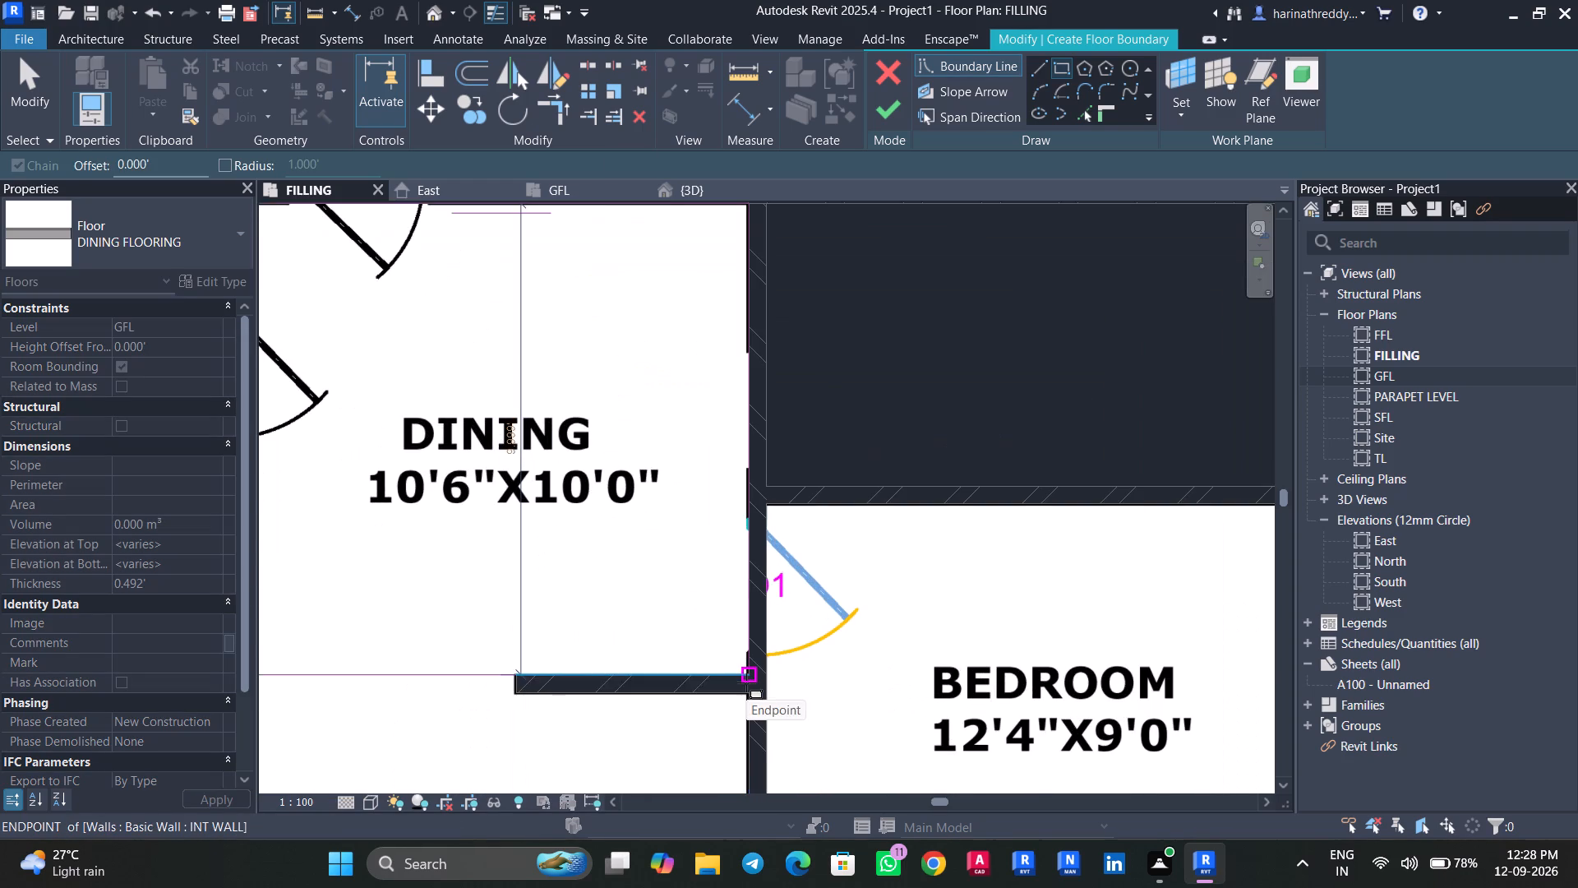
{"action": "scroll", "coordinate": [749, 678], "scroll_direction": "up", "scroll_amount": 1}
{"action": "left_click", "coordinate": [749, 678]}
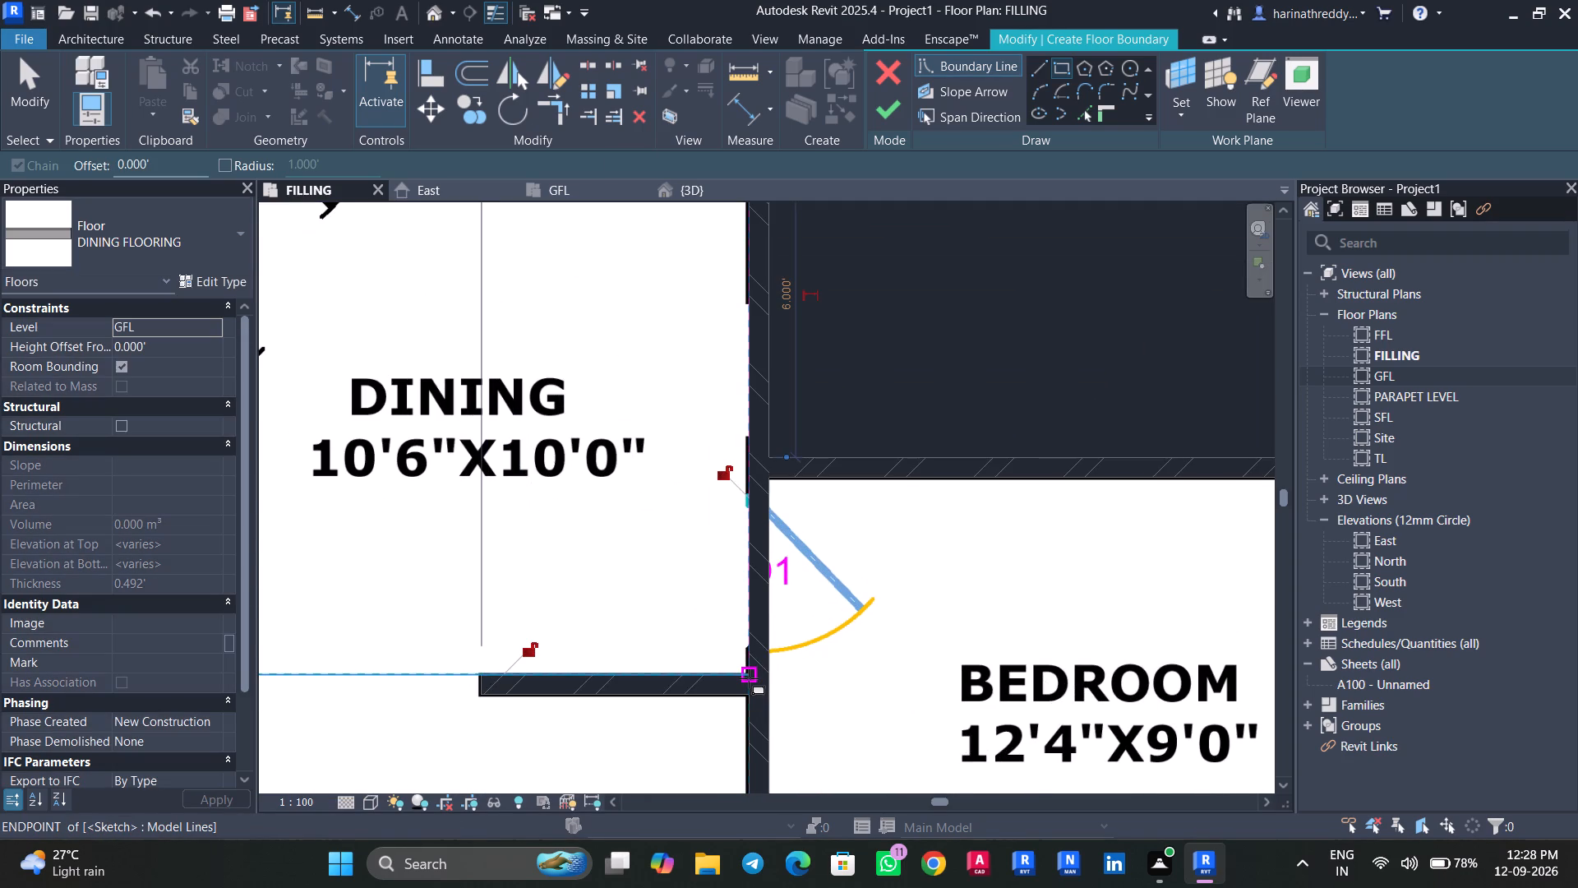
{"action": "scroll", "coordinate": [683, 613], "scroll_direction": "down", "scroll_amount": 2}
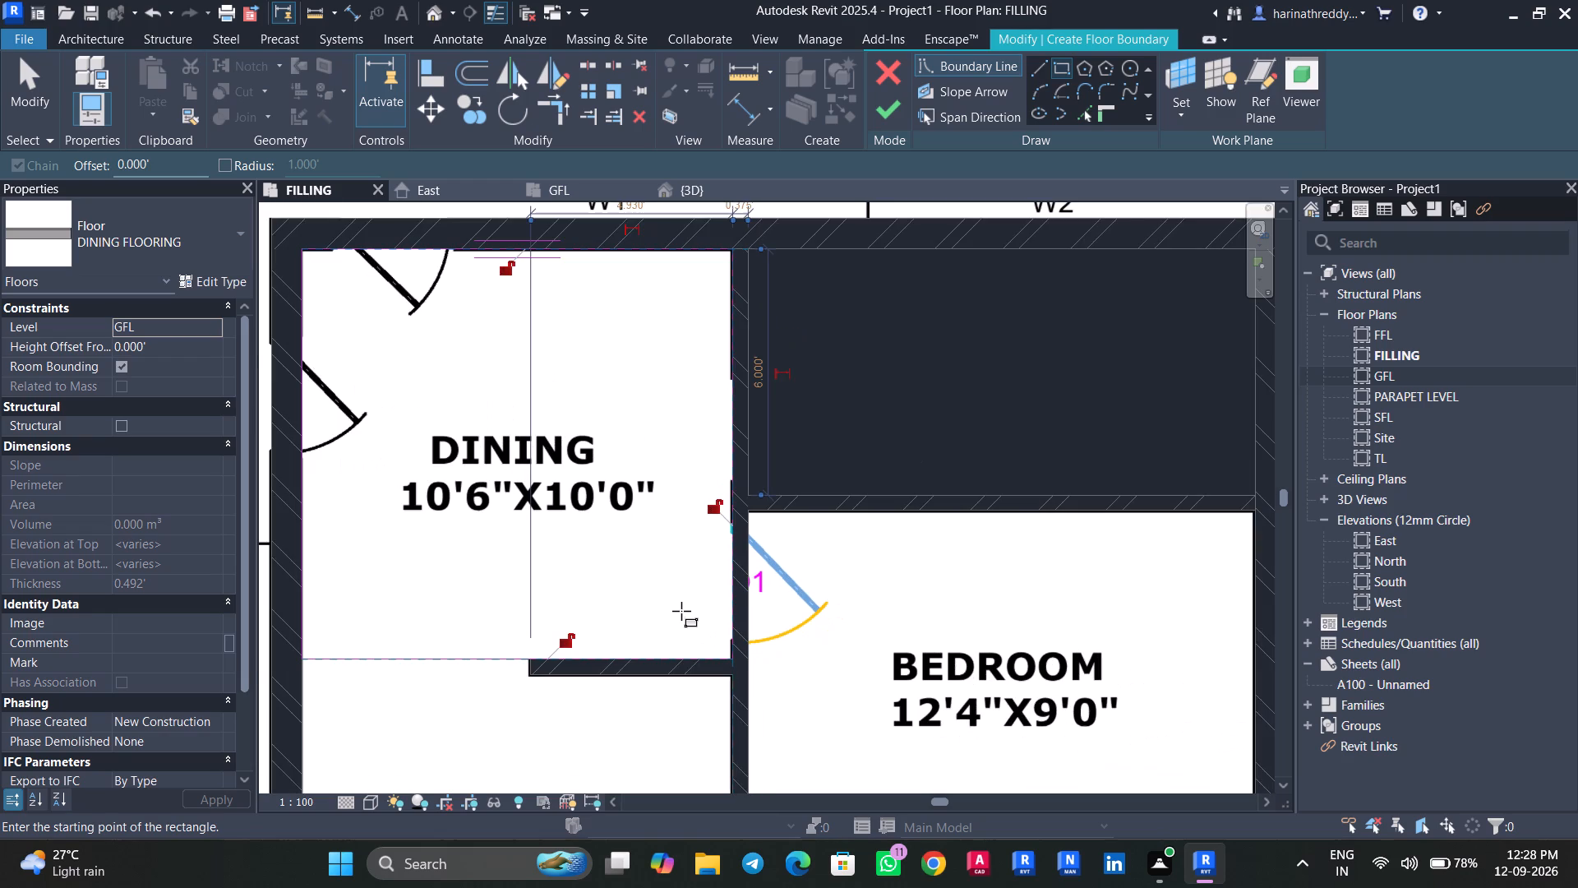
{"action": "key", "text": "Return"}
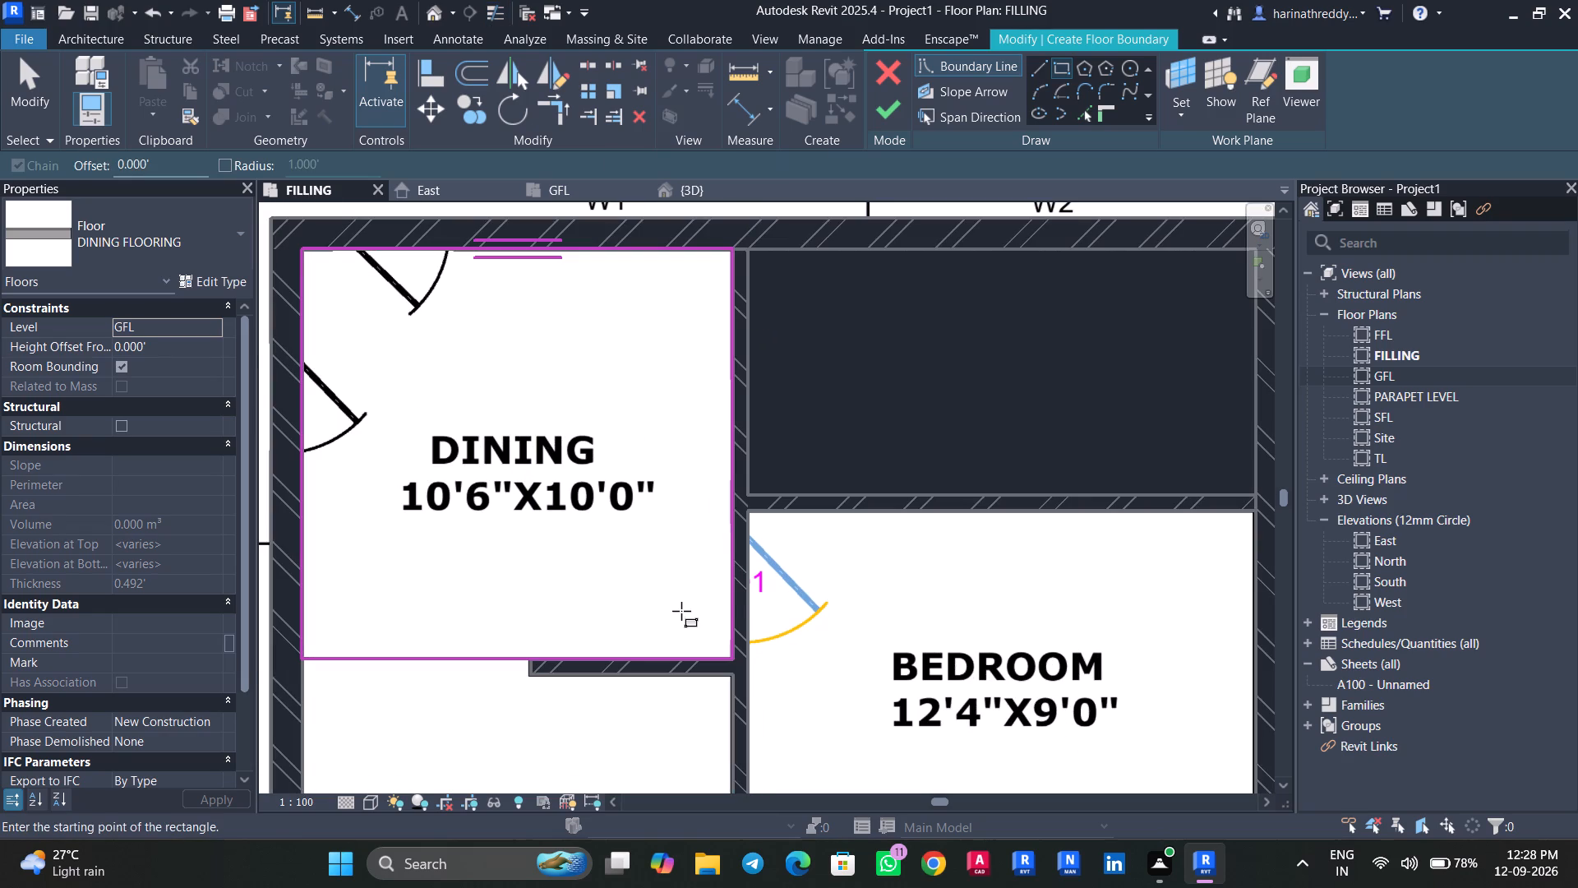
{"action": "left_click", "coordinate": [876, 108]}
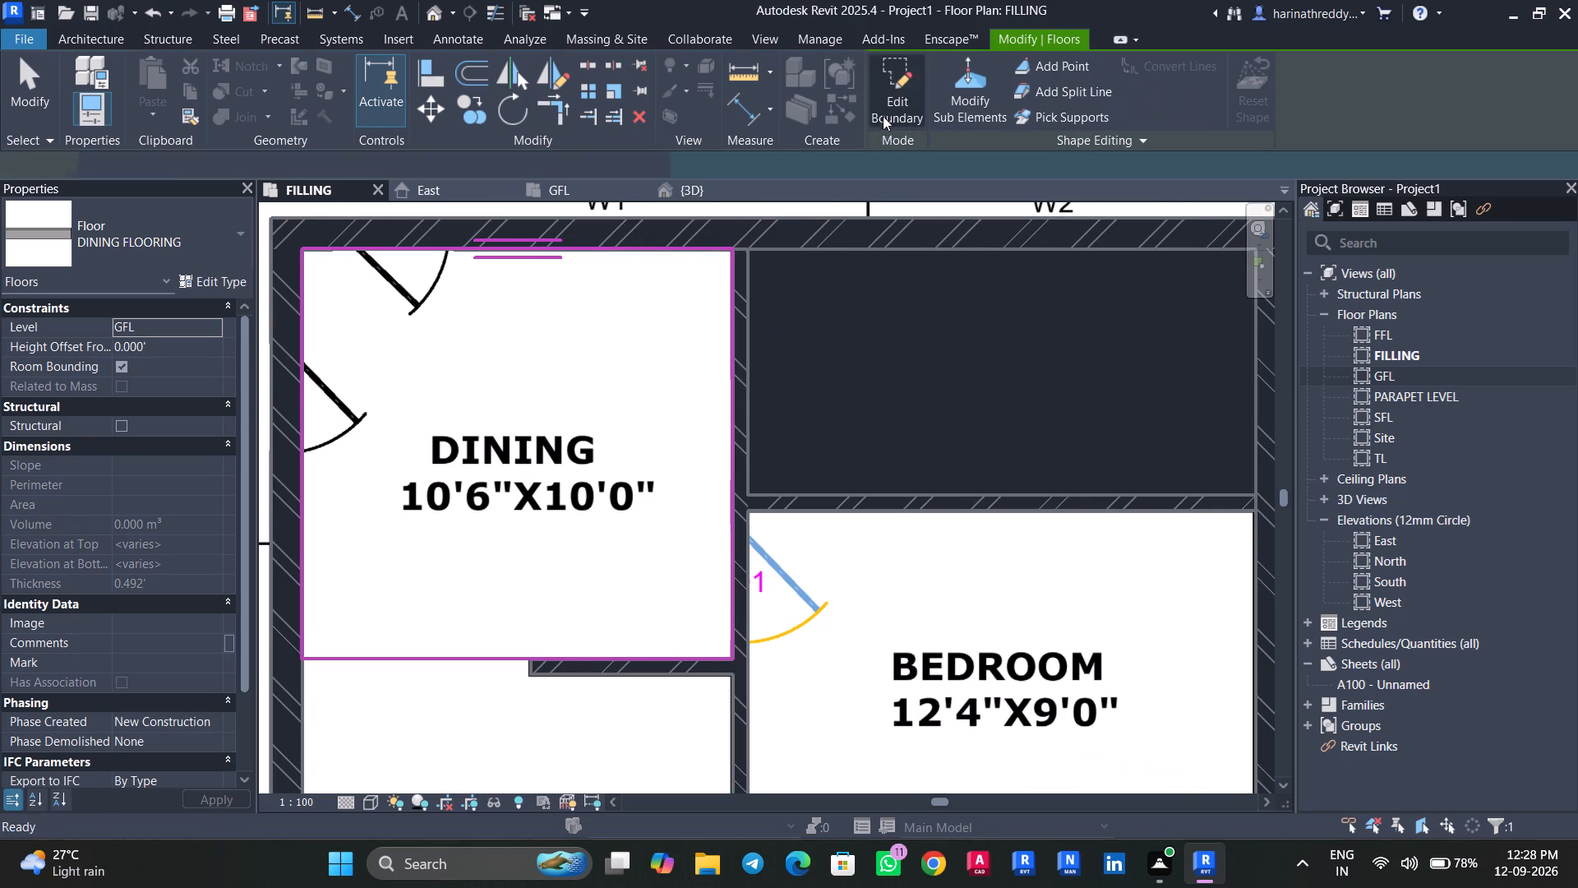
Duplicate the selected dining floor's type as BED ROOM FLOORING, review its layer structure, and apply the new type.
{"action": "scroll", "coordinate": [548, 533], "scroll_direction": "down", "scroll_amount": 7}
{"action": "middle_click_drag", "start_coordinate": [551, 622], "coordinate": [648, 427]}
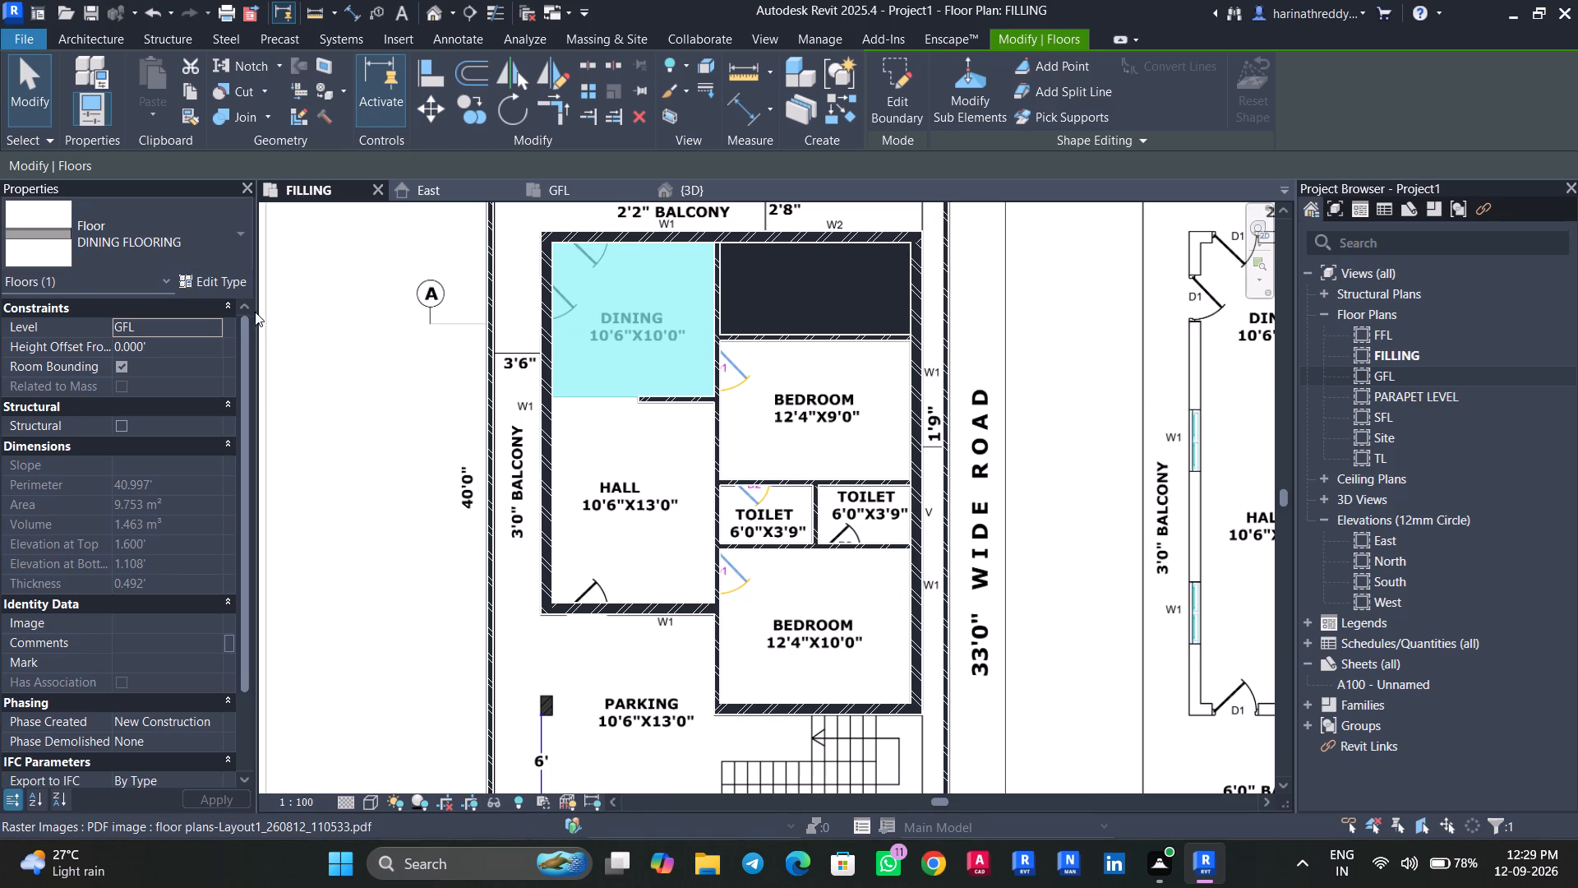
{"action": "left_click", "coordinate": [225, 282]}
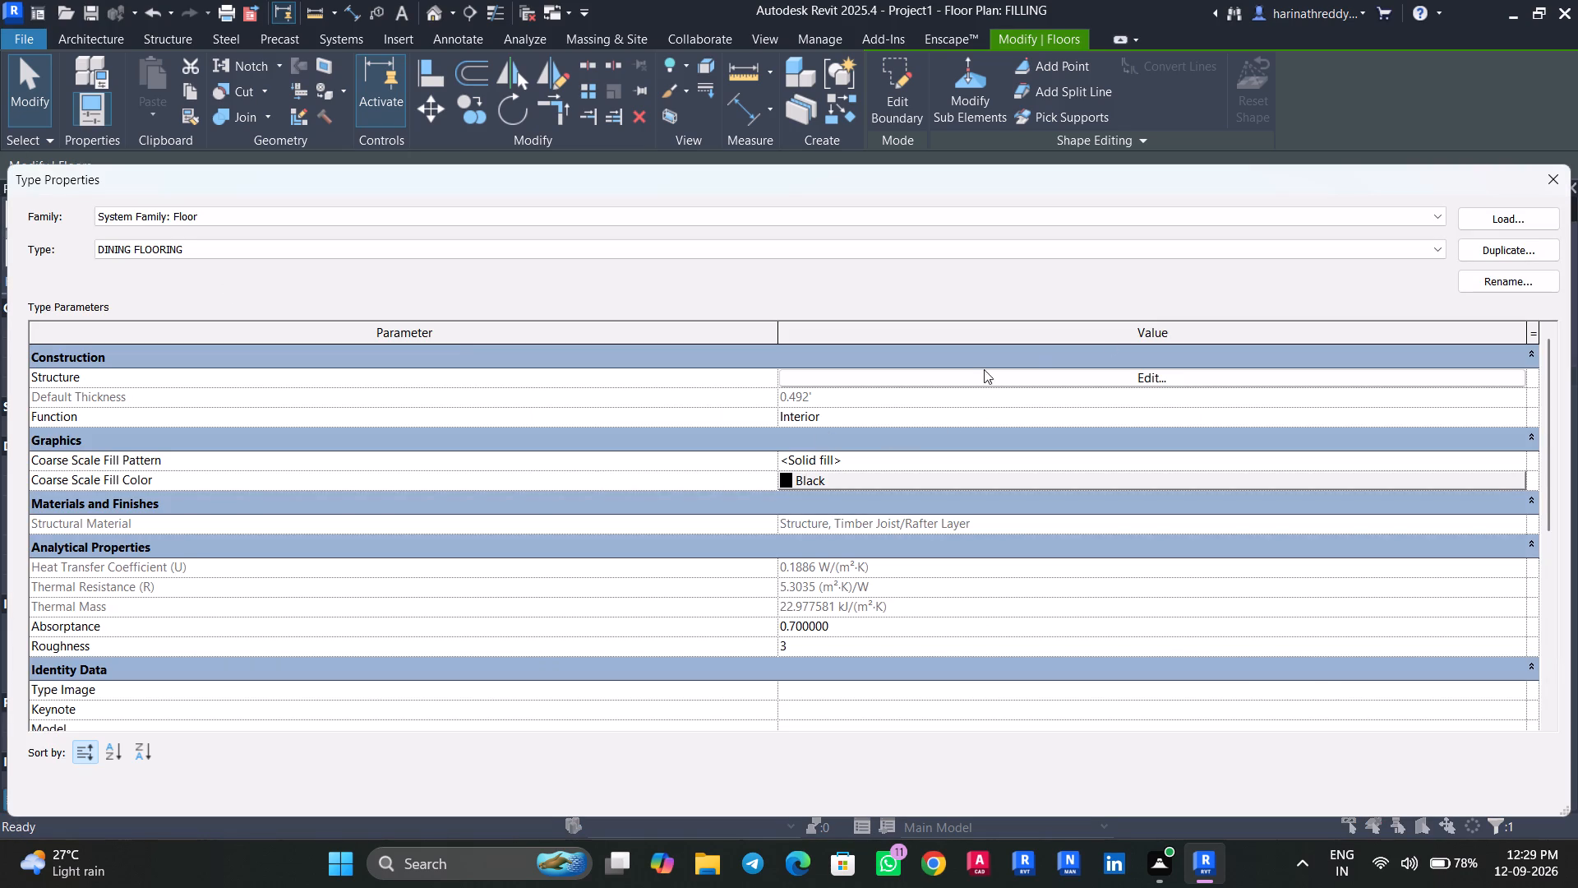
{"action": "left_click", "coordinate": [1523, 249]}
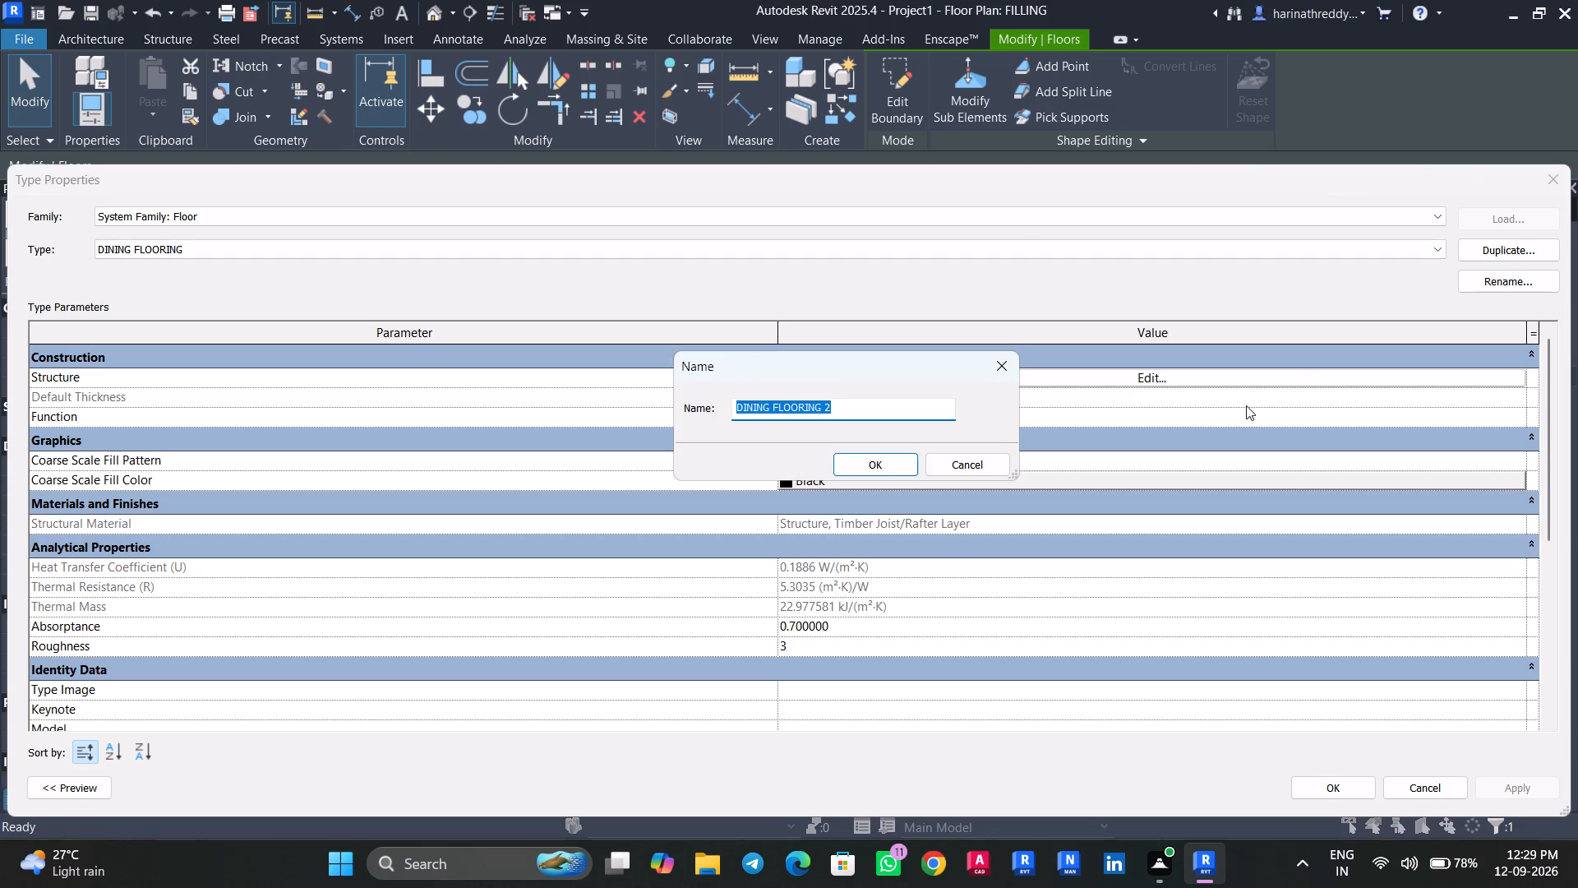
{"action": "type", "text": "BED ROOM FLOORING"}
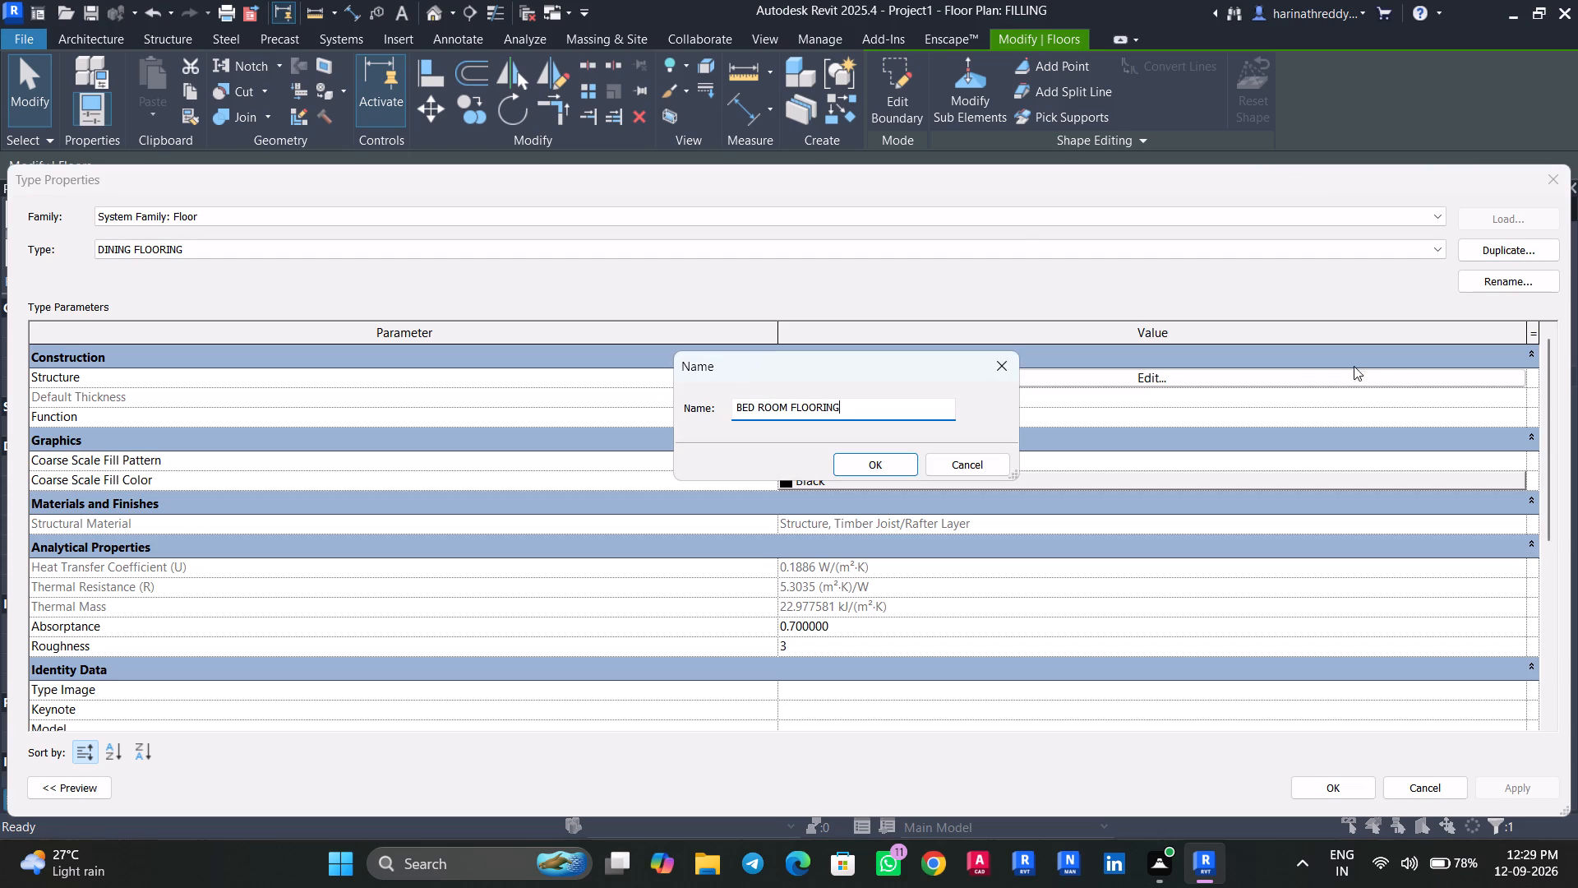
{"action": "left_click", "coordinate": [872, 458]}
{"action": "left_click", "coordinate": [943, 377]}
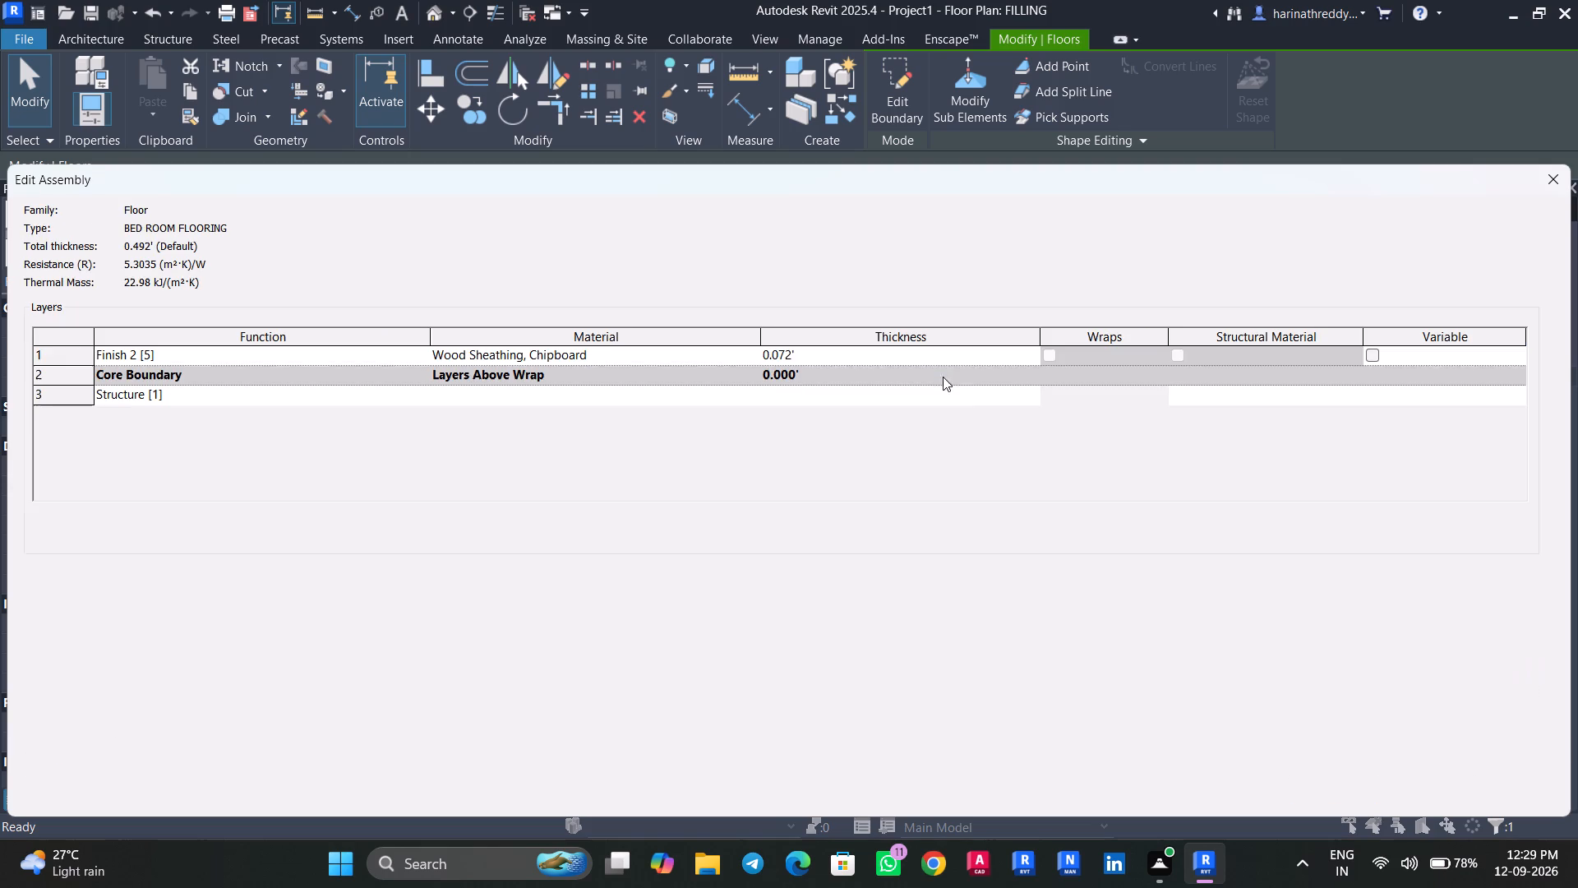
{"action": "left_click", "coordinate": [1345, 737]}
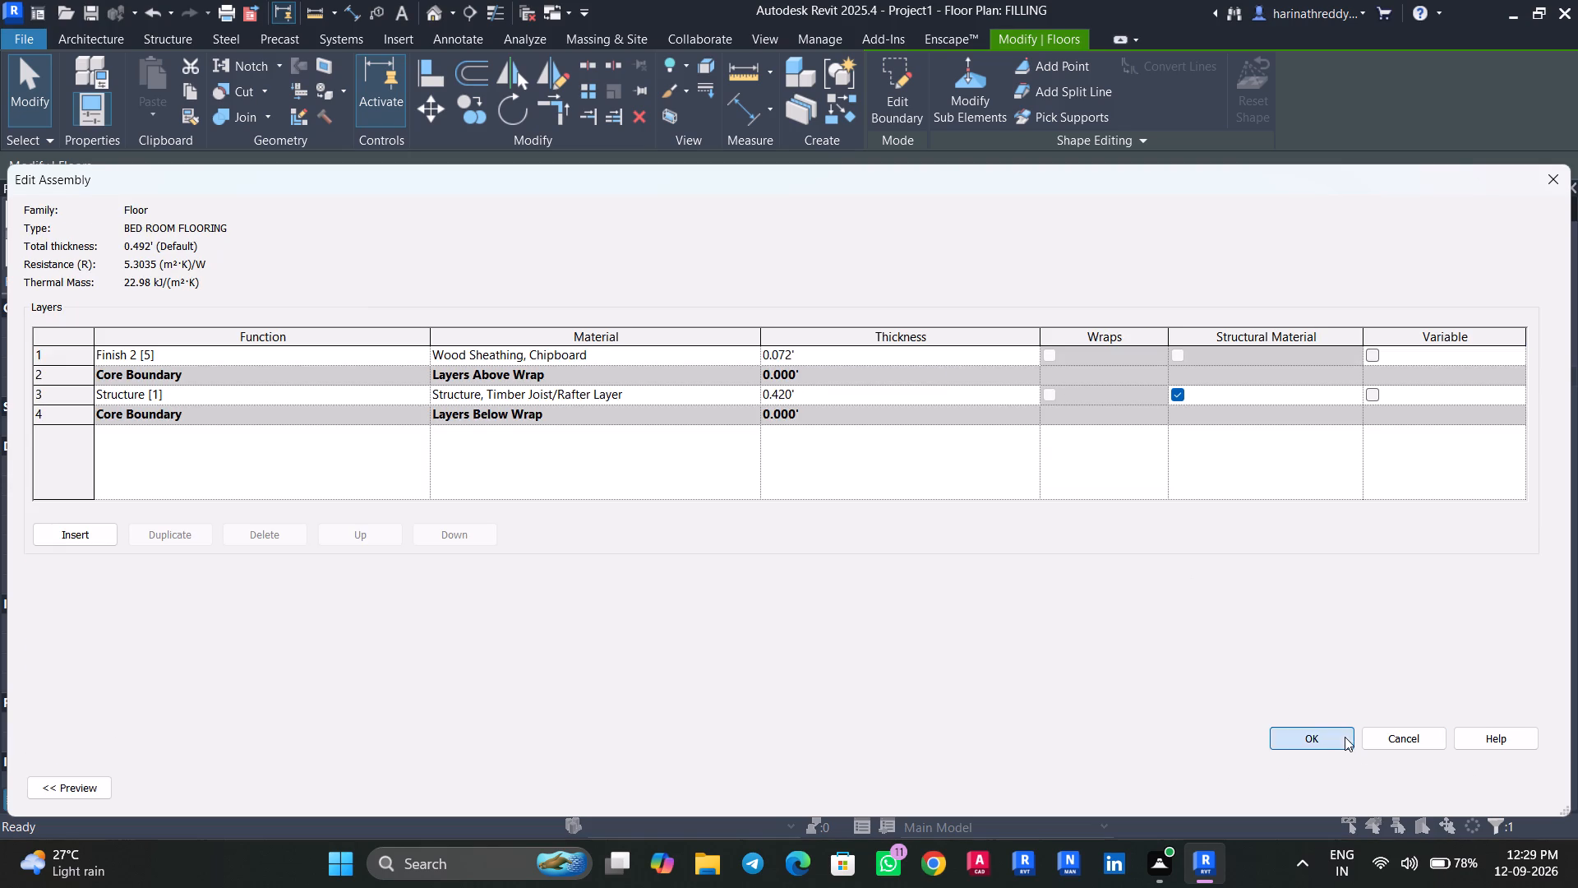
{"action": "left_click", "coordinate": [1500, 781]}
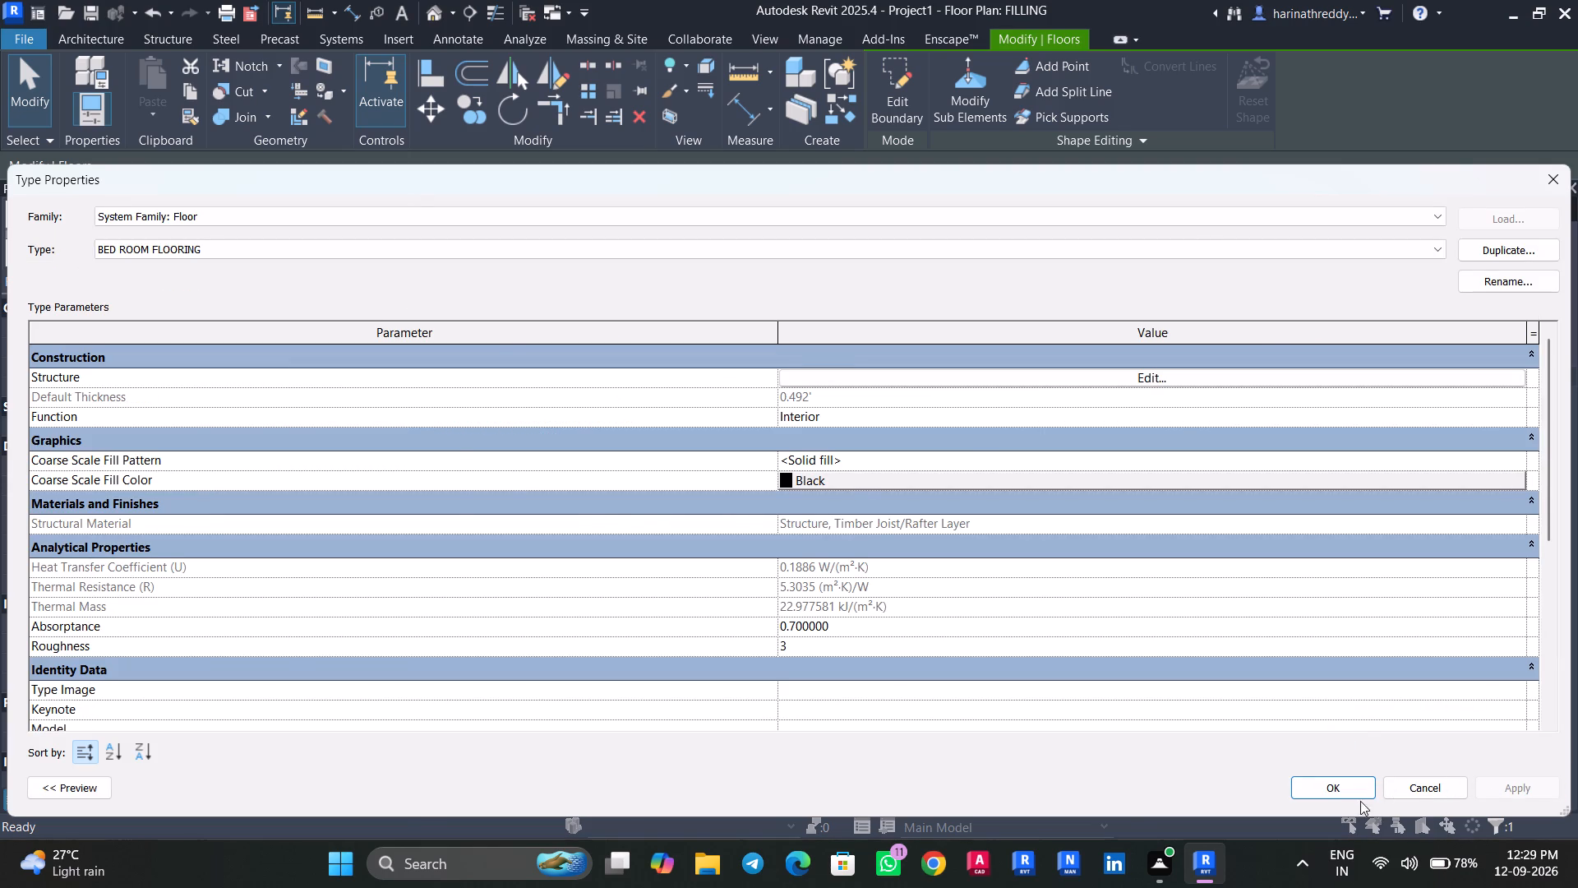
{"action": "left_click", "coordinate": [1354, 789]}
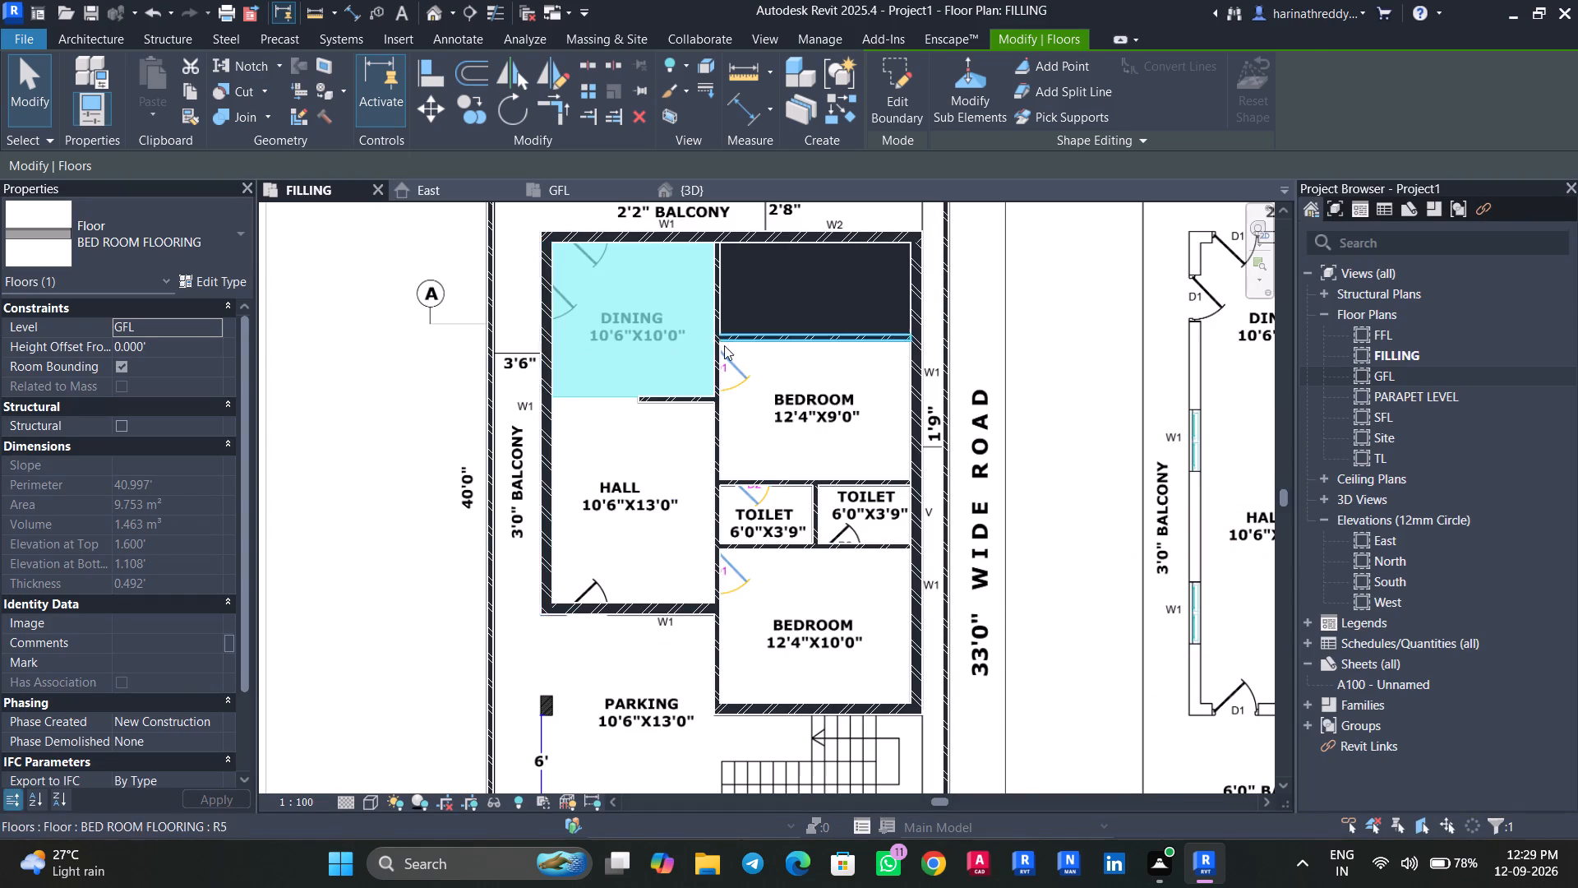
Start a floor boundary sketch using the BED ROOM FLOORING type, with its level set to GFL.
{"action": "scroll", "coordinate": [724, 345], "scroll_direction": "up", "scroll_amount": 5}
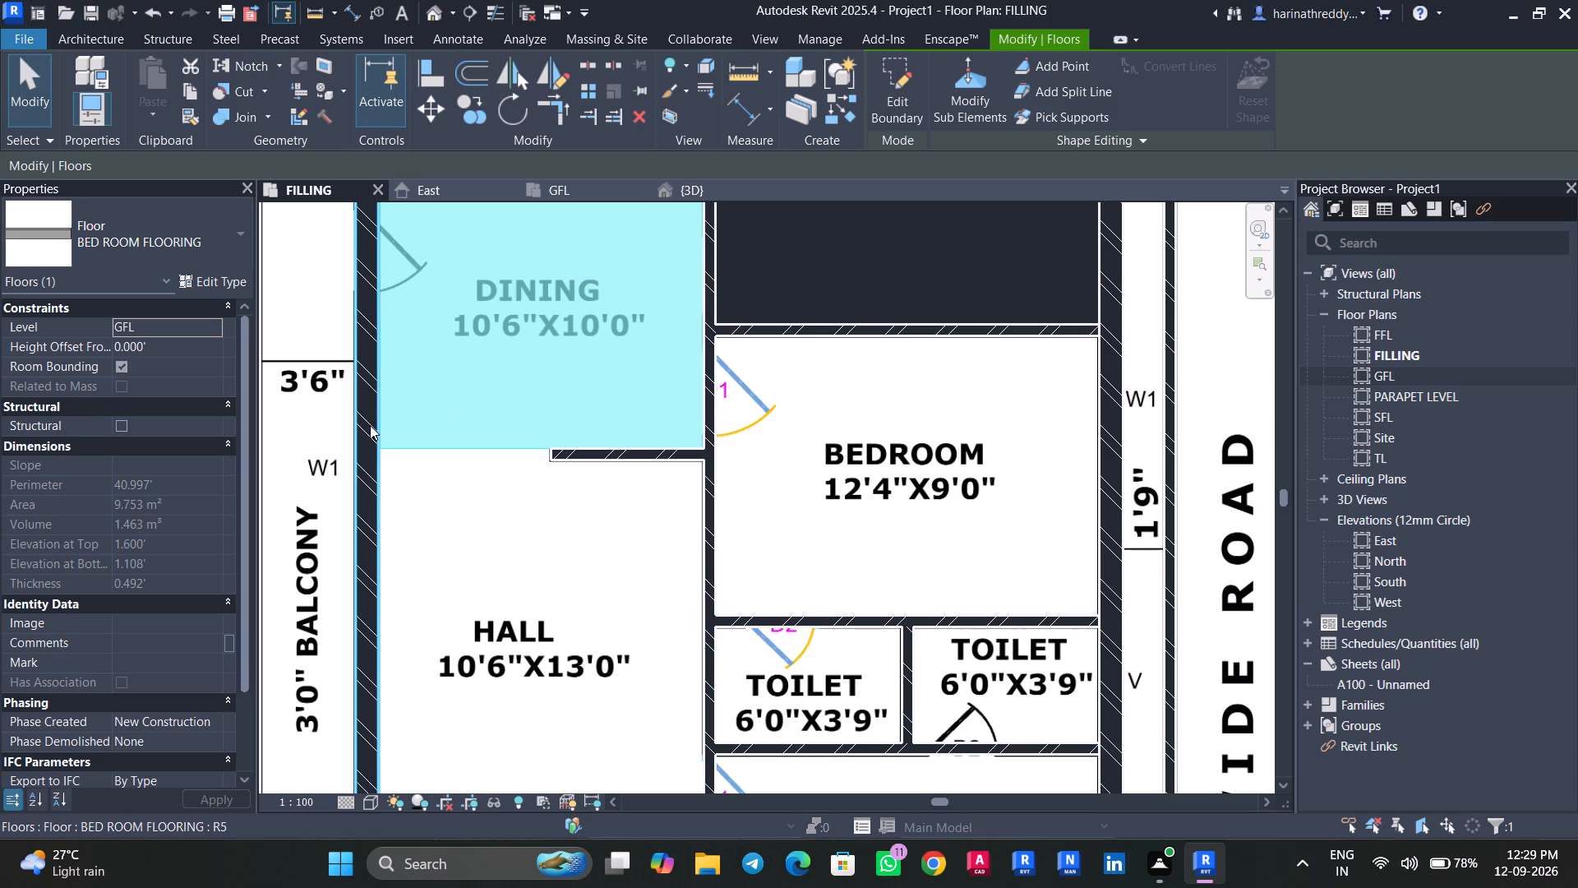
{"action": "key", "text": "Escape"}
{"action": "scroll", "coordinate": [369, 425], "scroll_direction": "up", "scroll_amount": 1}
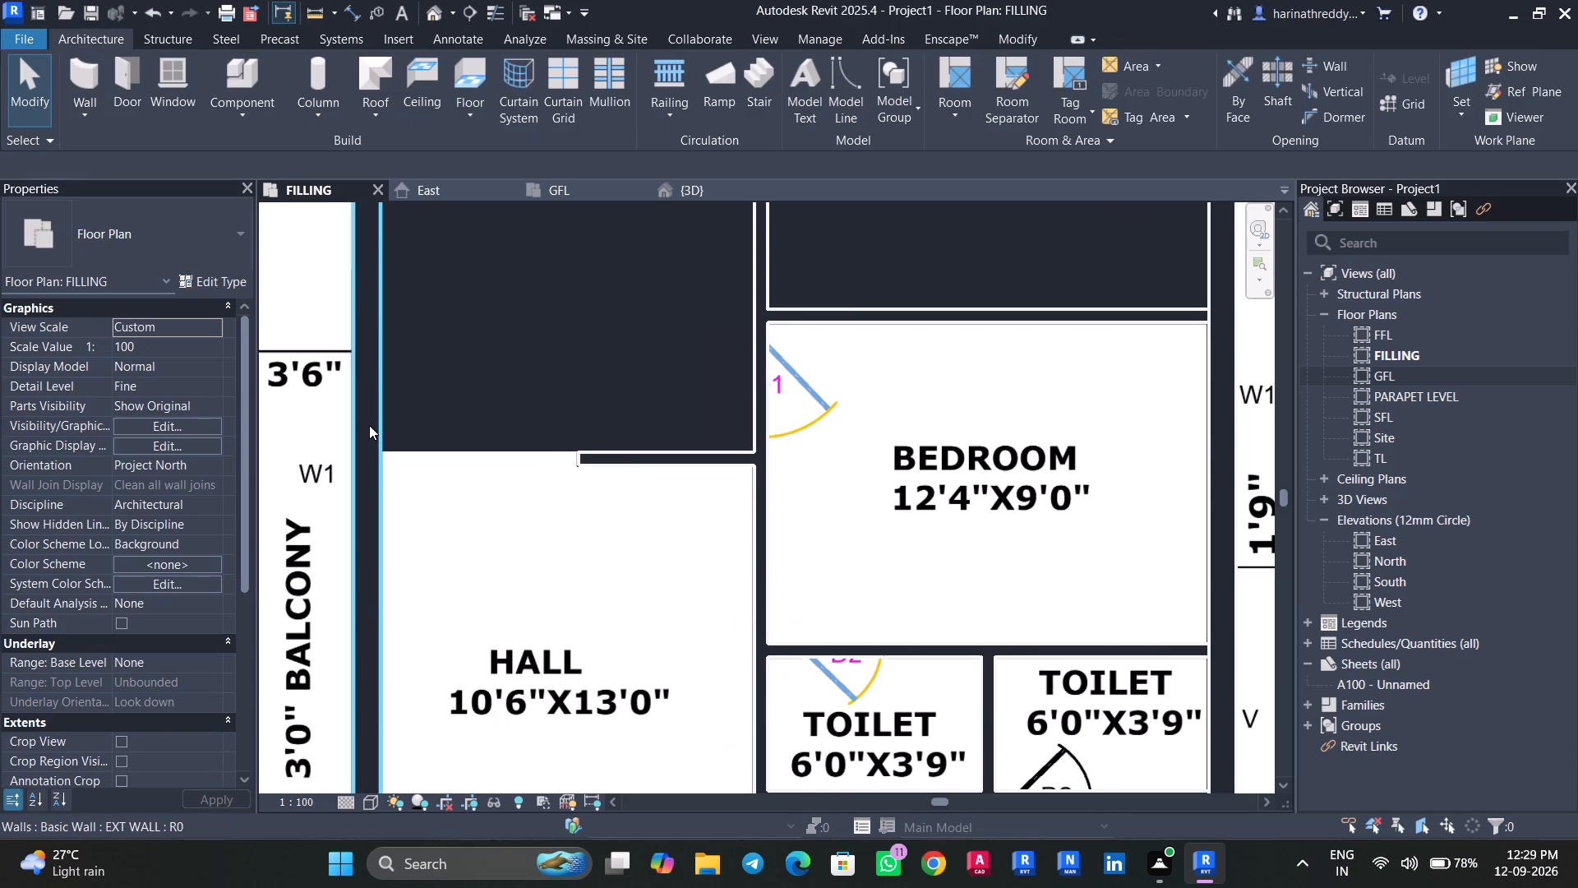
{"action": "key", "text": "Return"}
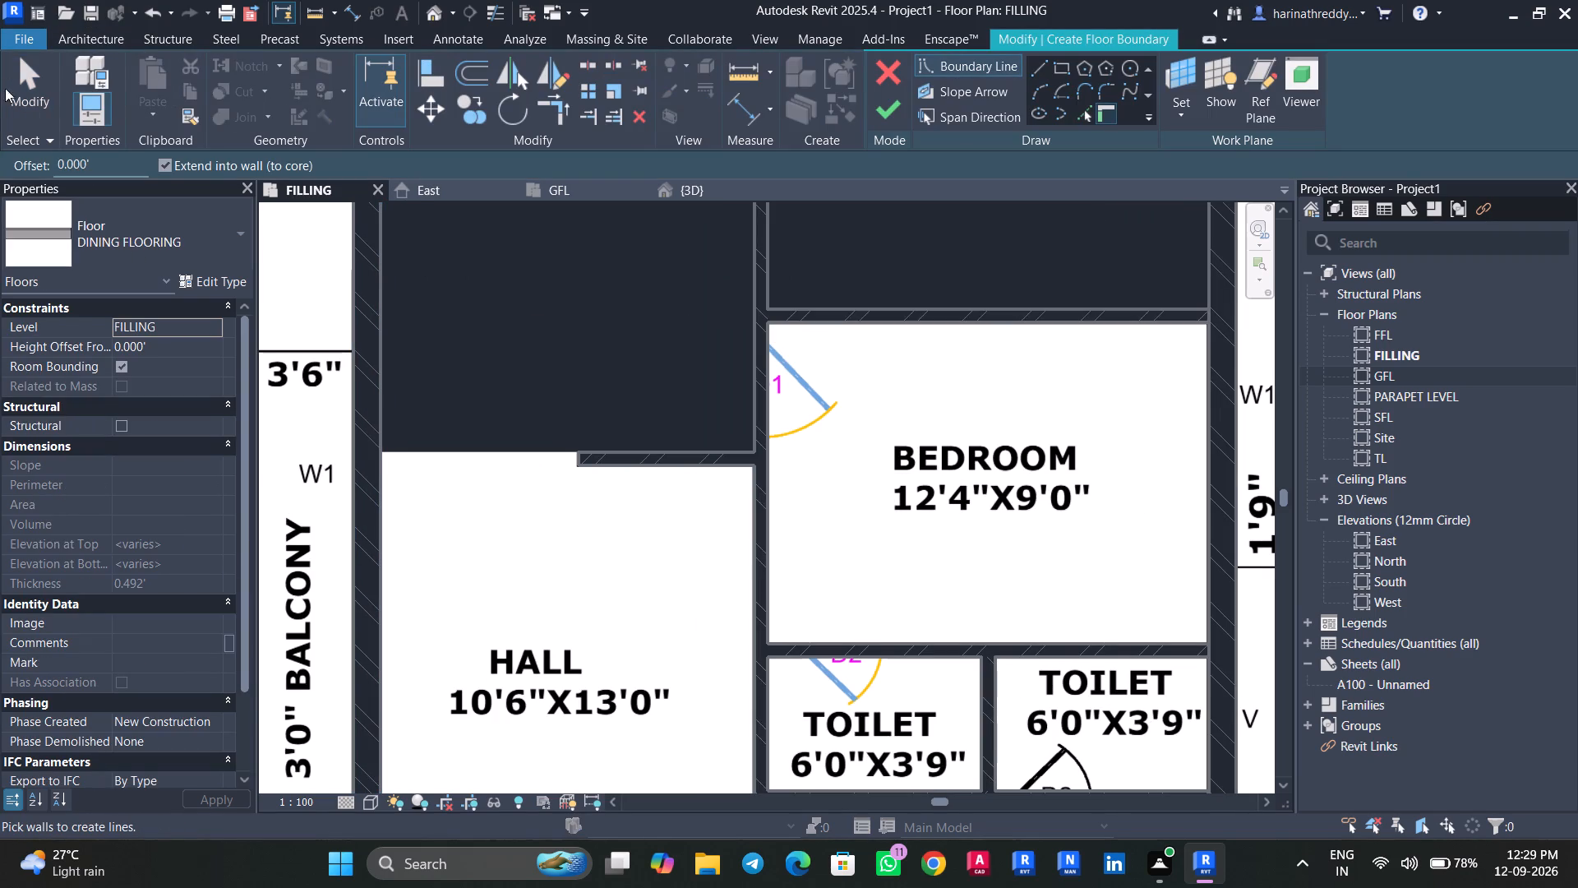
{"action": "left_click", "coordinate": [127, 233]}
{"action": "left_click", "coordinate": [87, 346]}
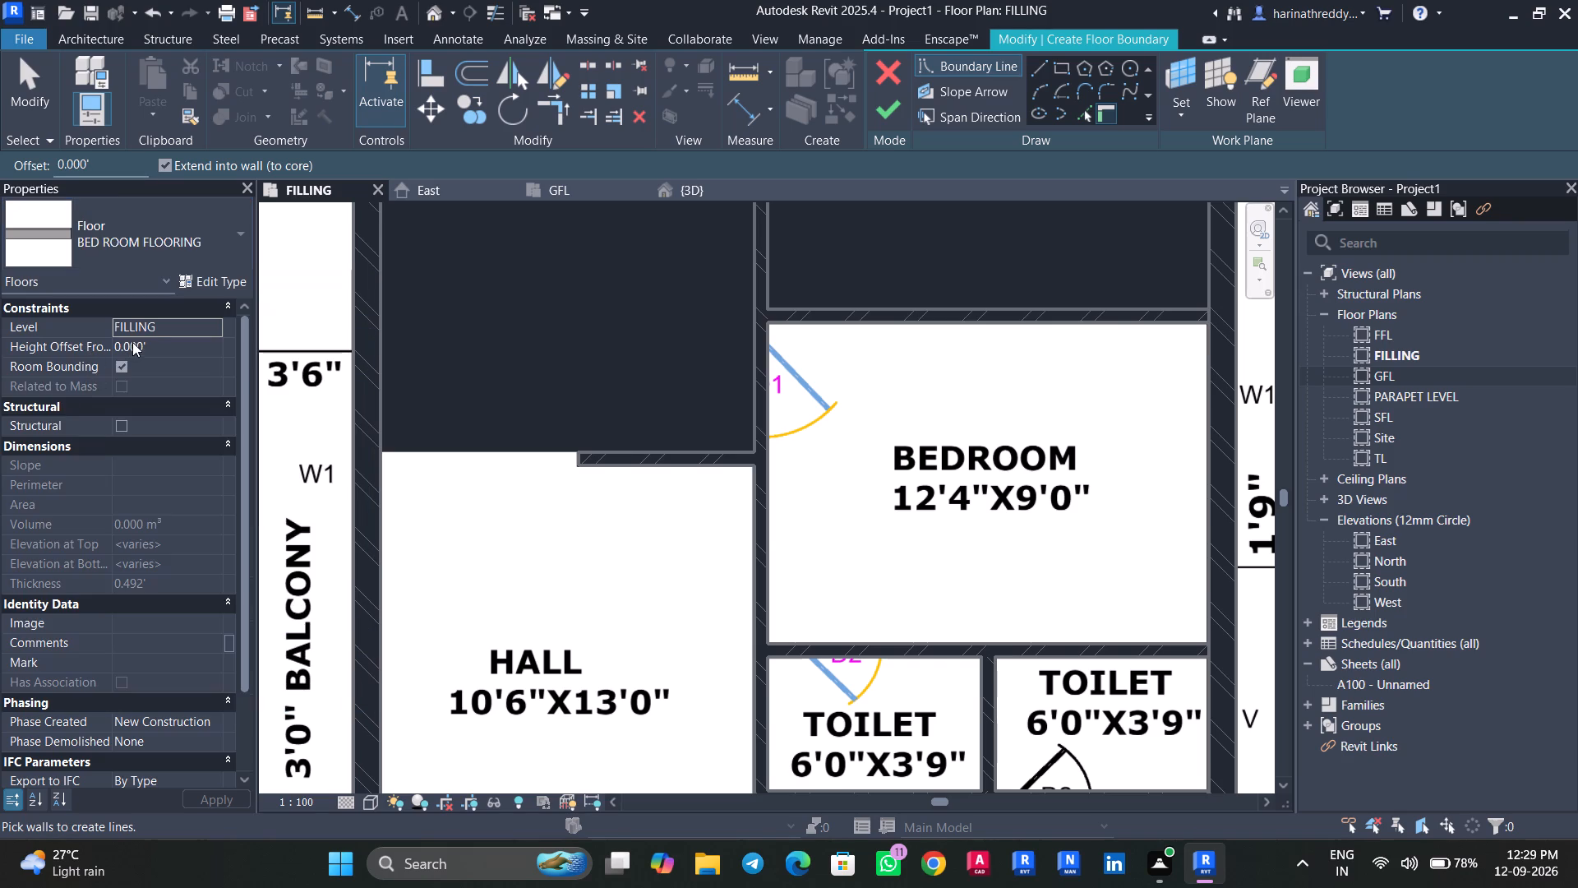
{"action": "left_click", "coordinate": [147, 328]}
{"action": "left_click", "coordinate": [216, 326]}
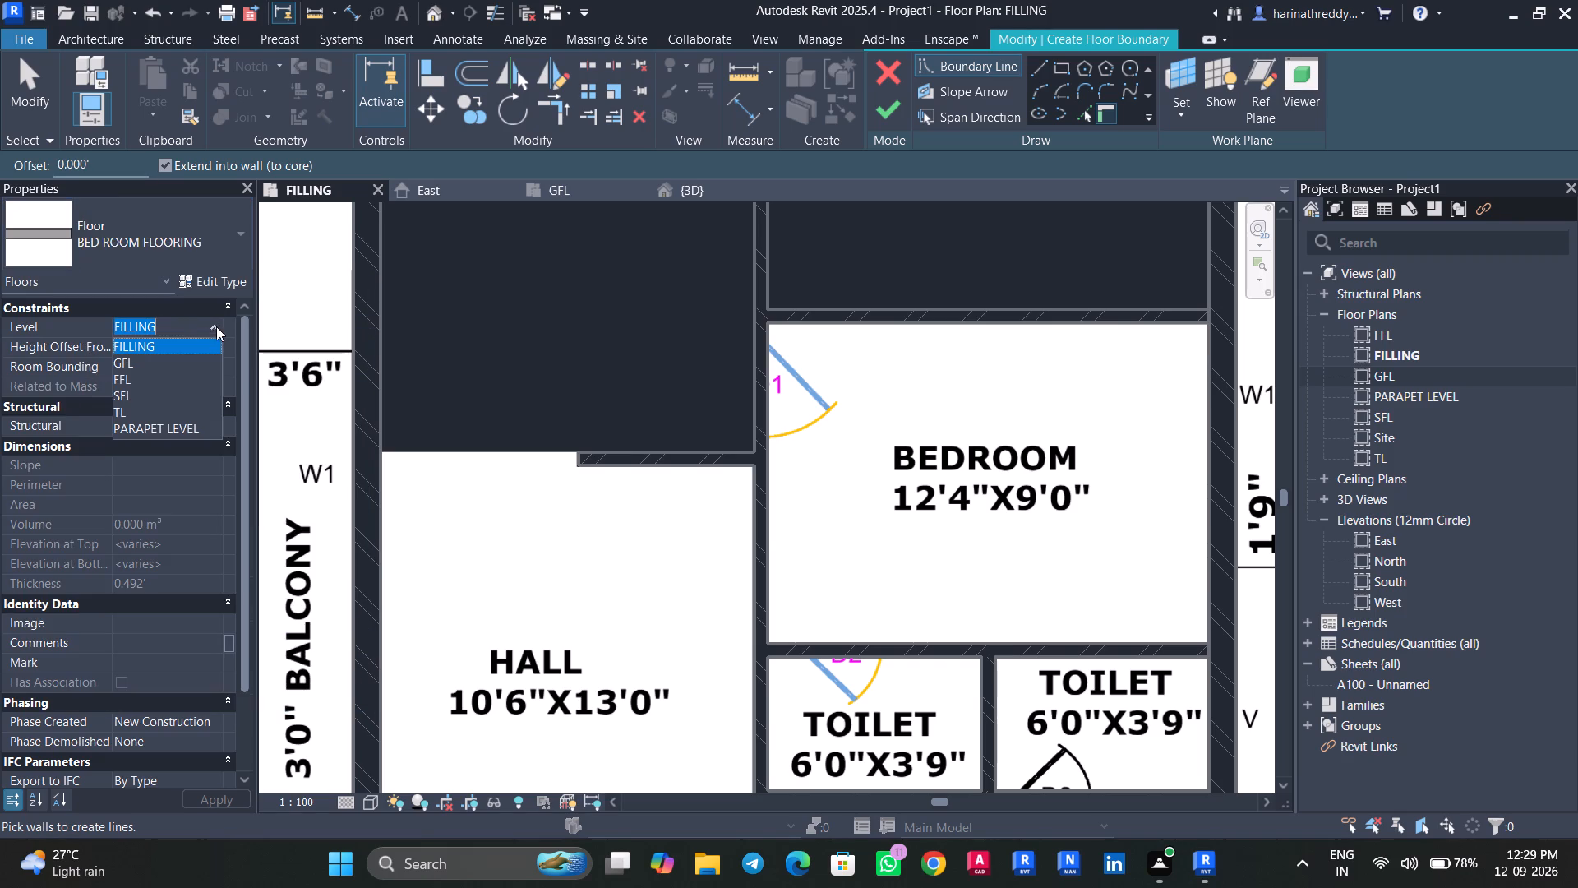
{"action": "left_click", "coordinate": [183, 359]}
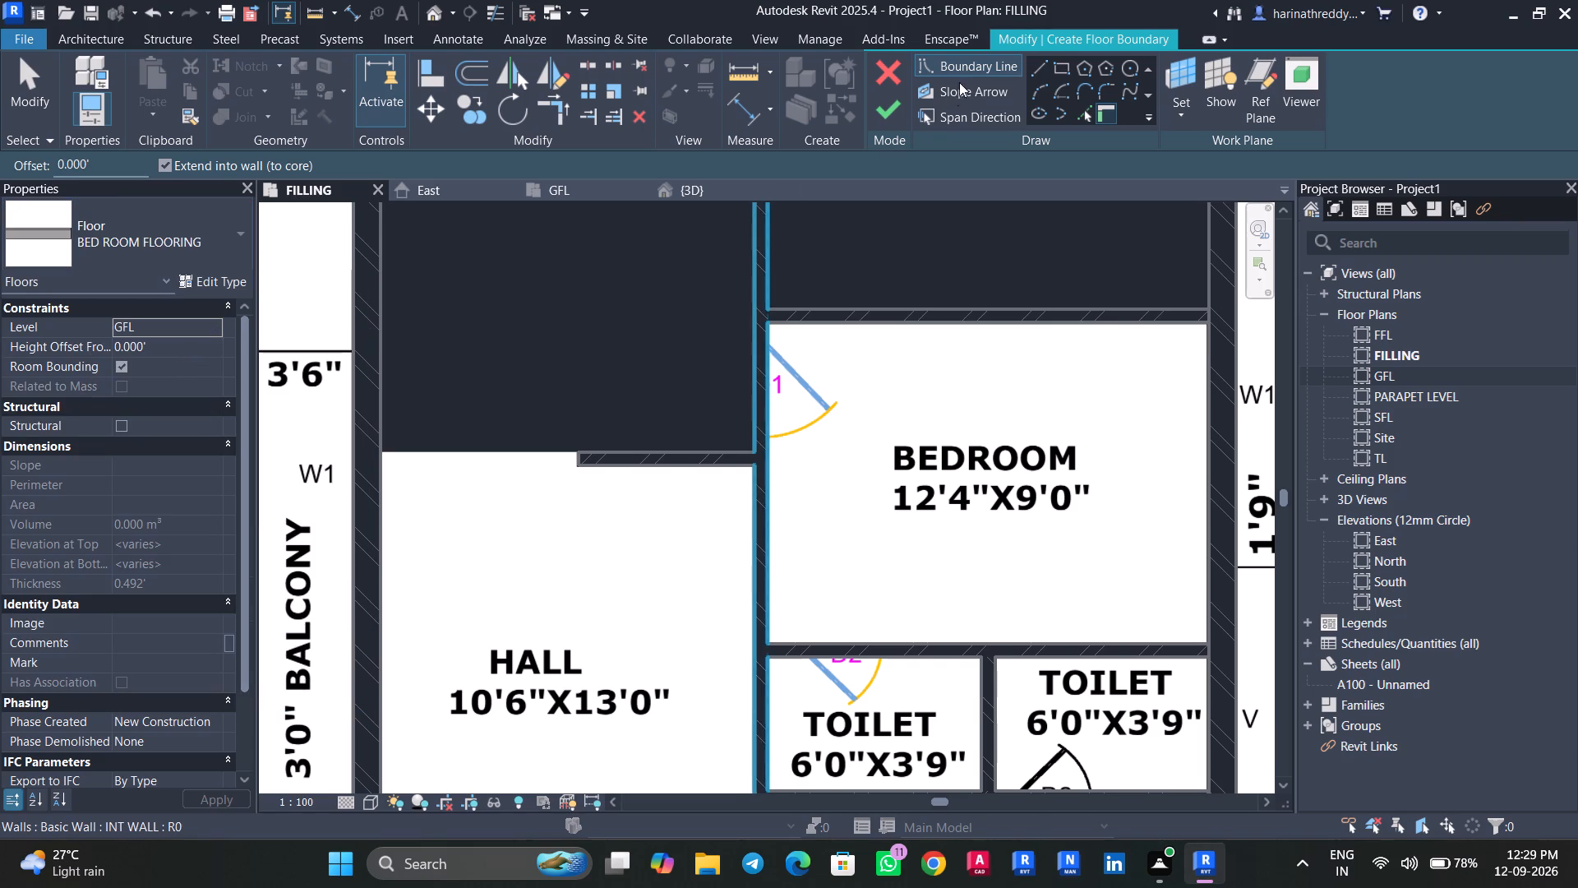
Sketch a rectangle along the inner wall faces of the 12'4"X9'0" bedroom and finish the floor.
{"action": "left_click", "coordinate": [1069, 73]}
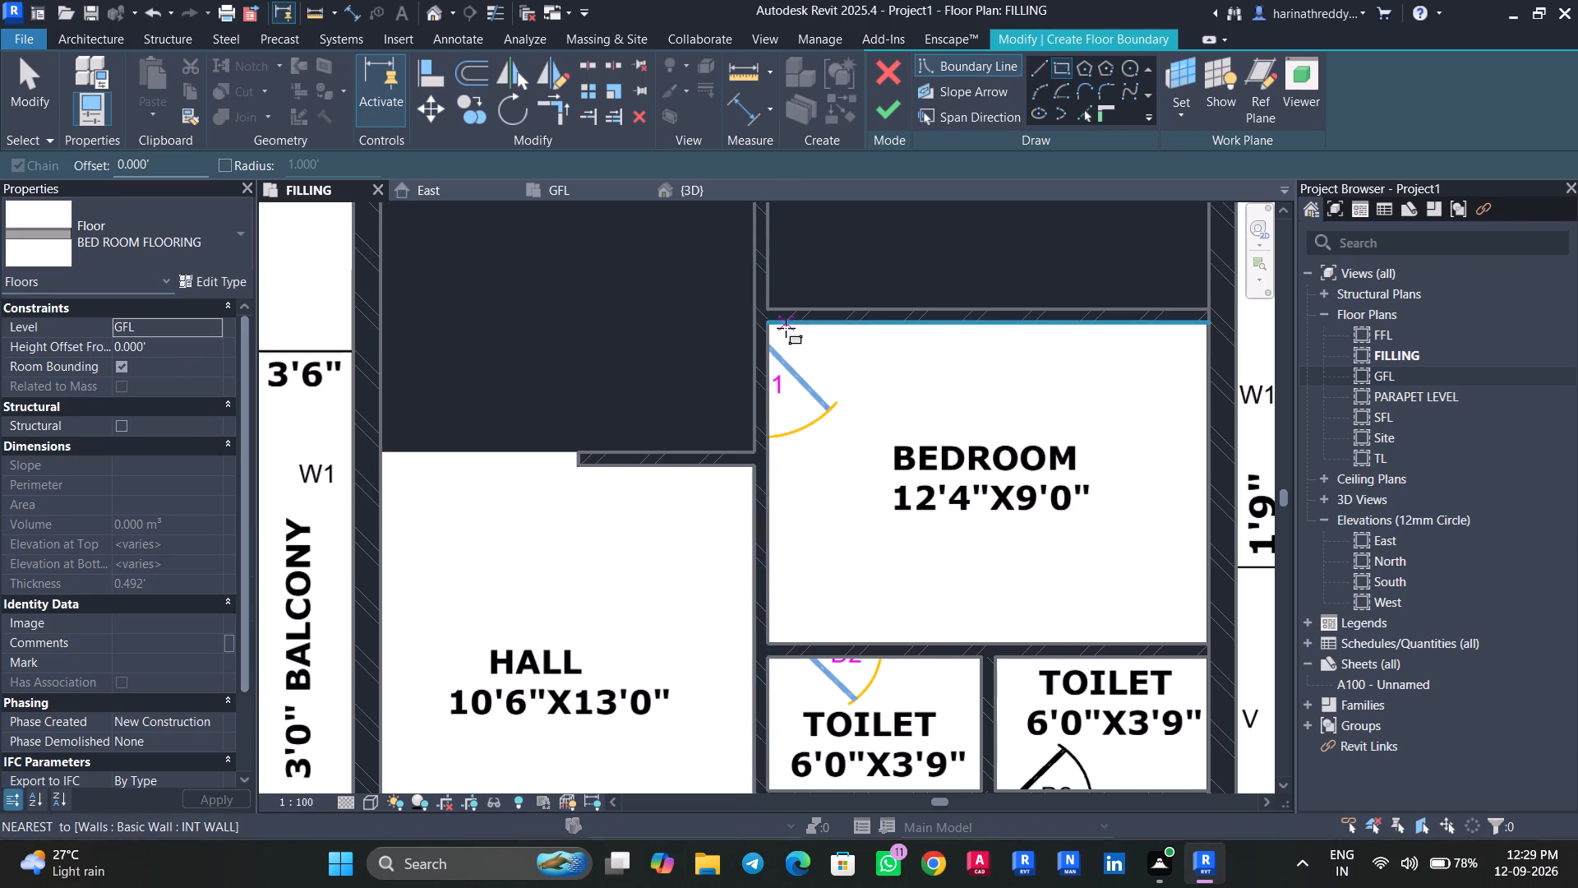
{"action": "left_click", "coordinate": [774, 326]}
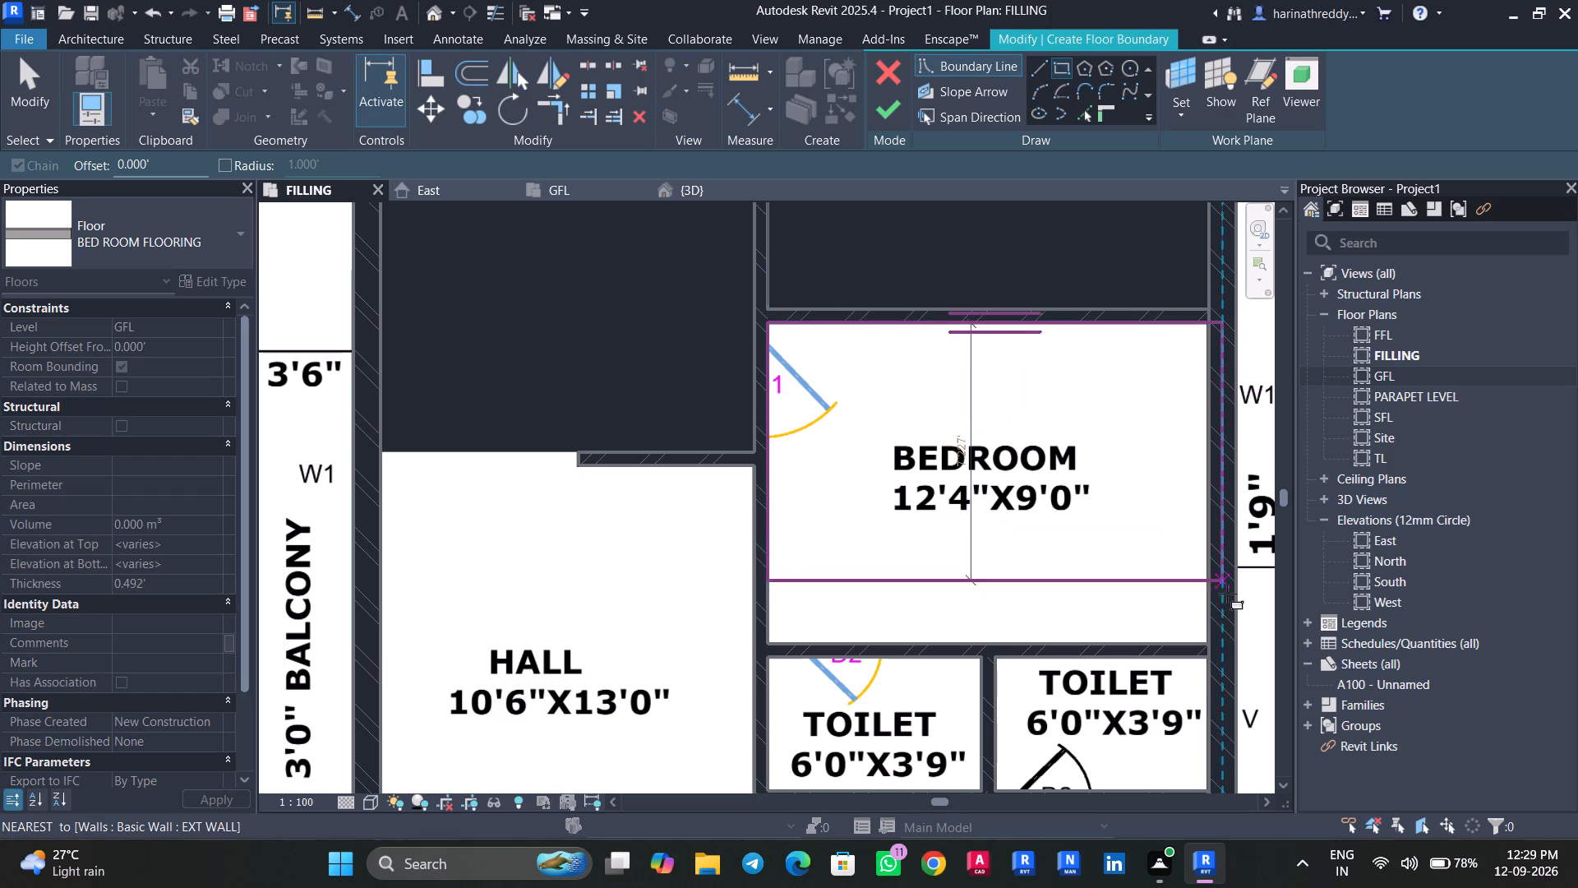
{"action": "left_click", "coordinate": [1208, 640]}
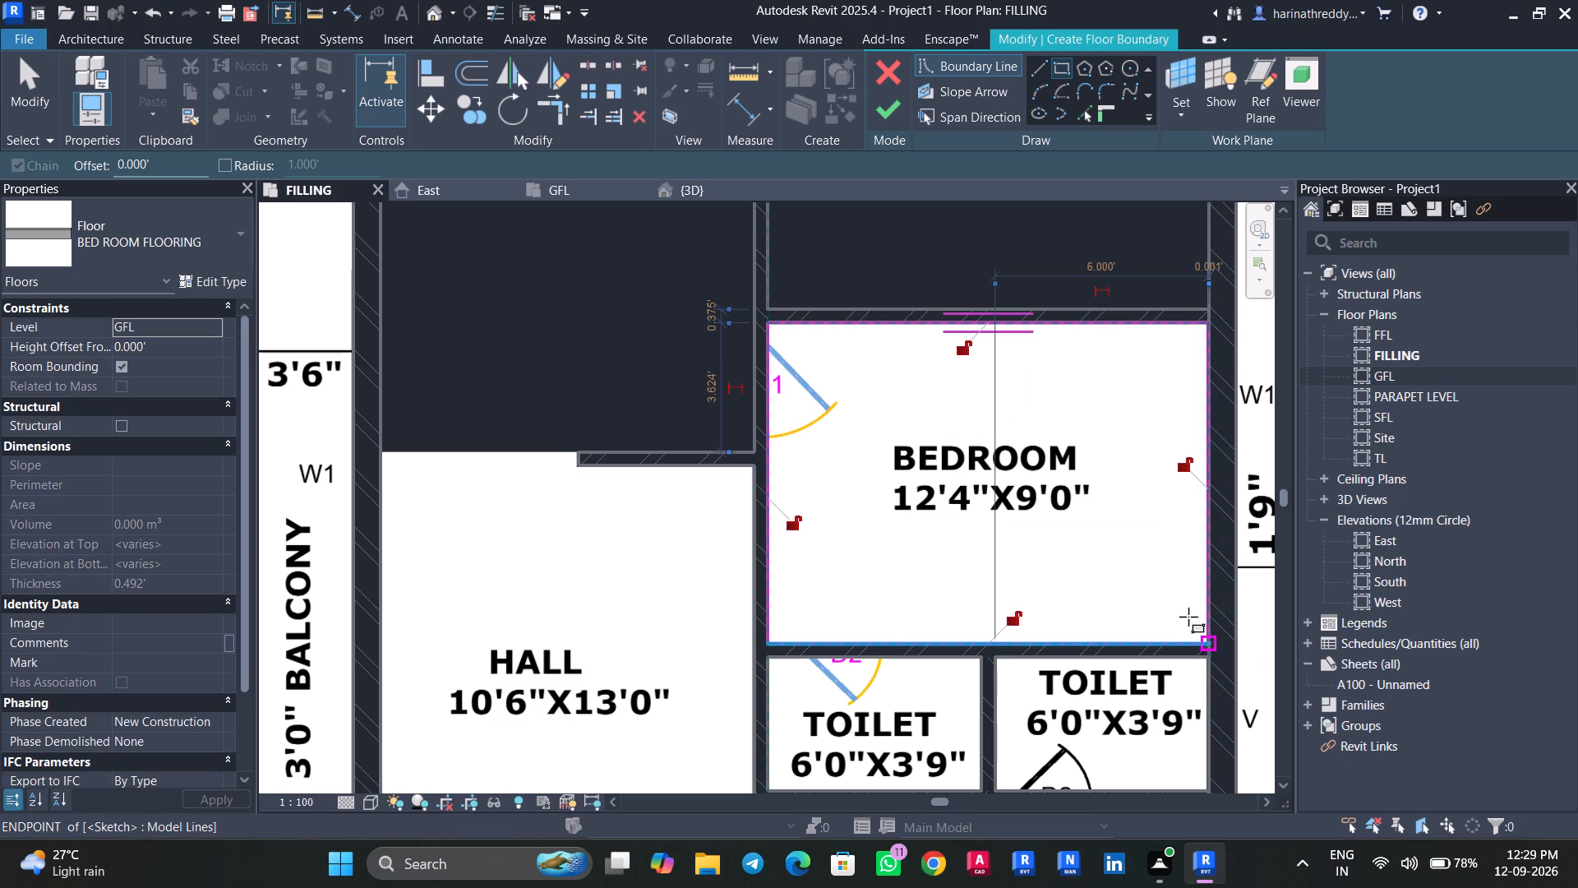
{"action": "left_click", "coordinate": [888, 118]}
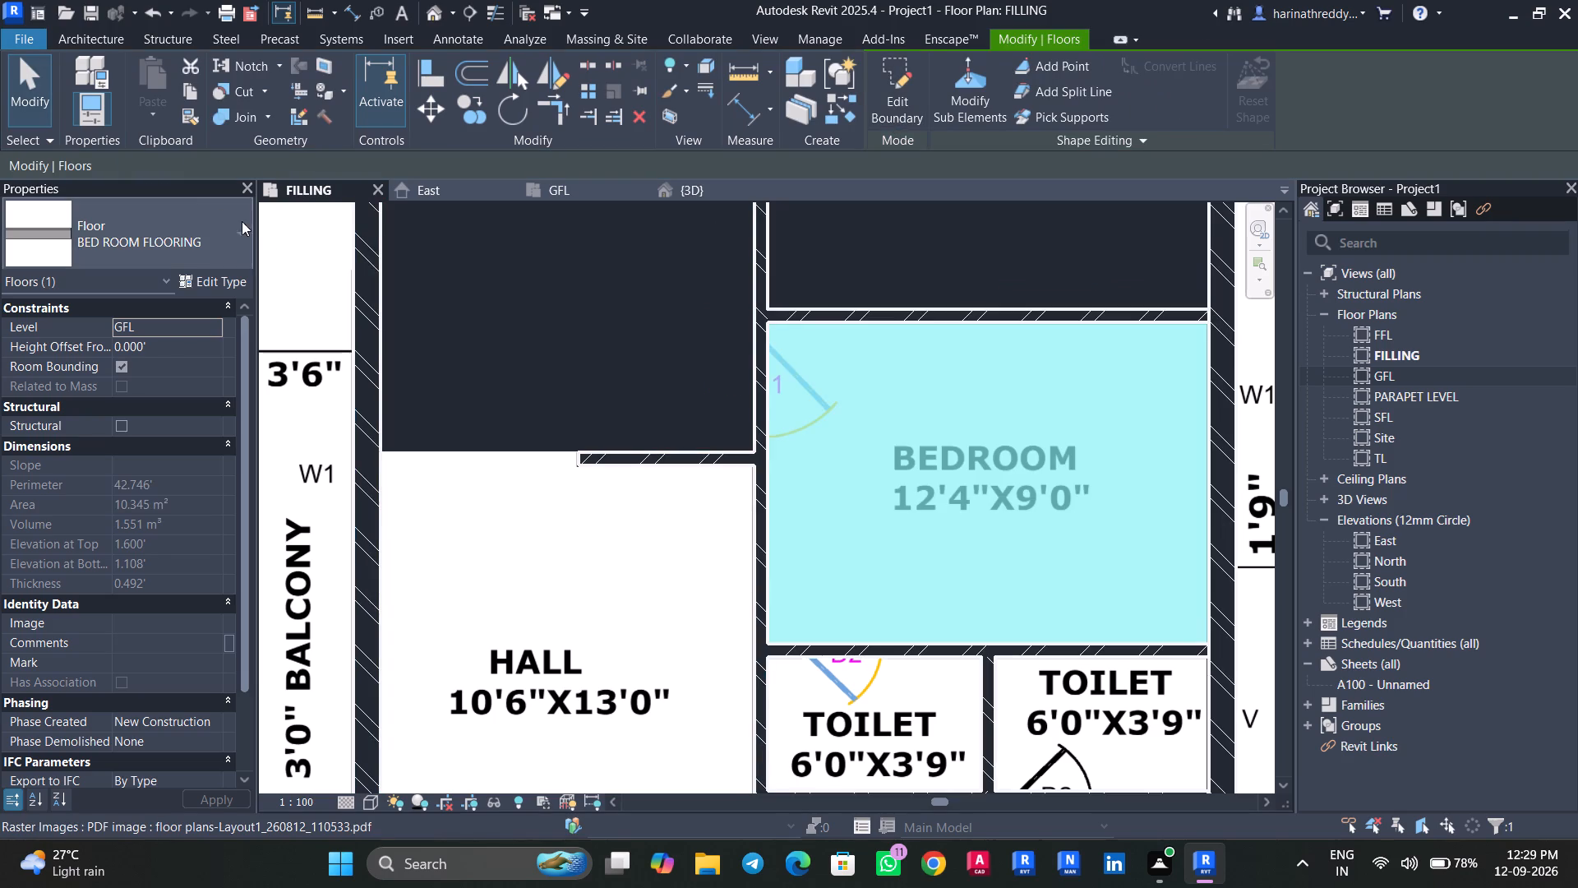
{"action": "key", "text": "Escape"}
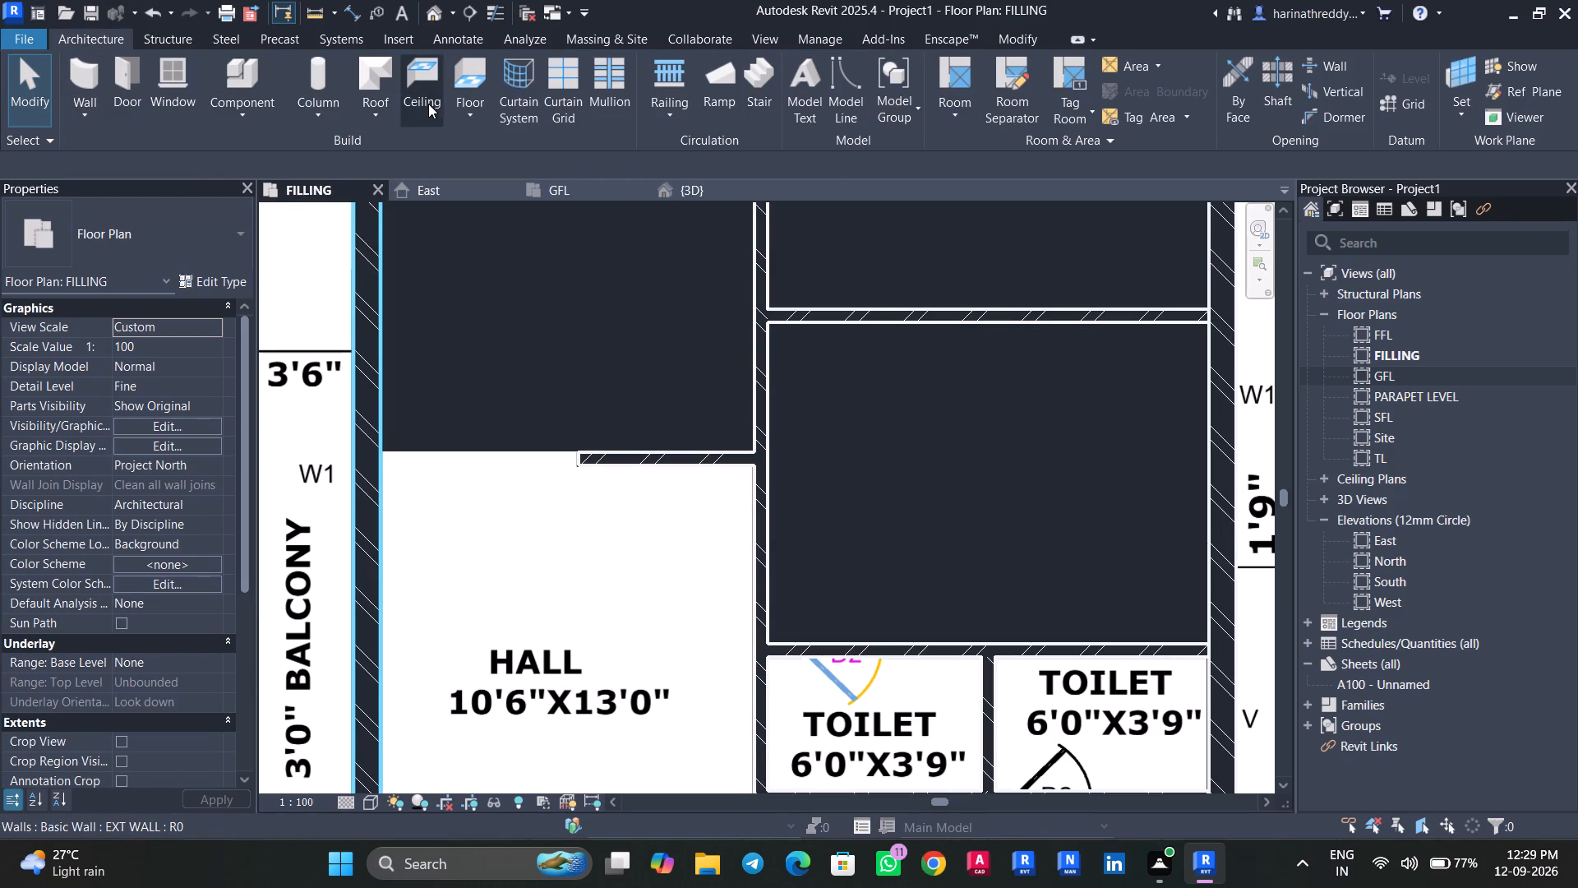
Create a BED ROOM FLOORING architectural floor with a rectangular boundary along the inner wall faces of the 12'4"X10'0" bedroom.
{"action": "left_click", "coordinate": [474, 102]}
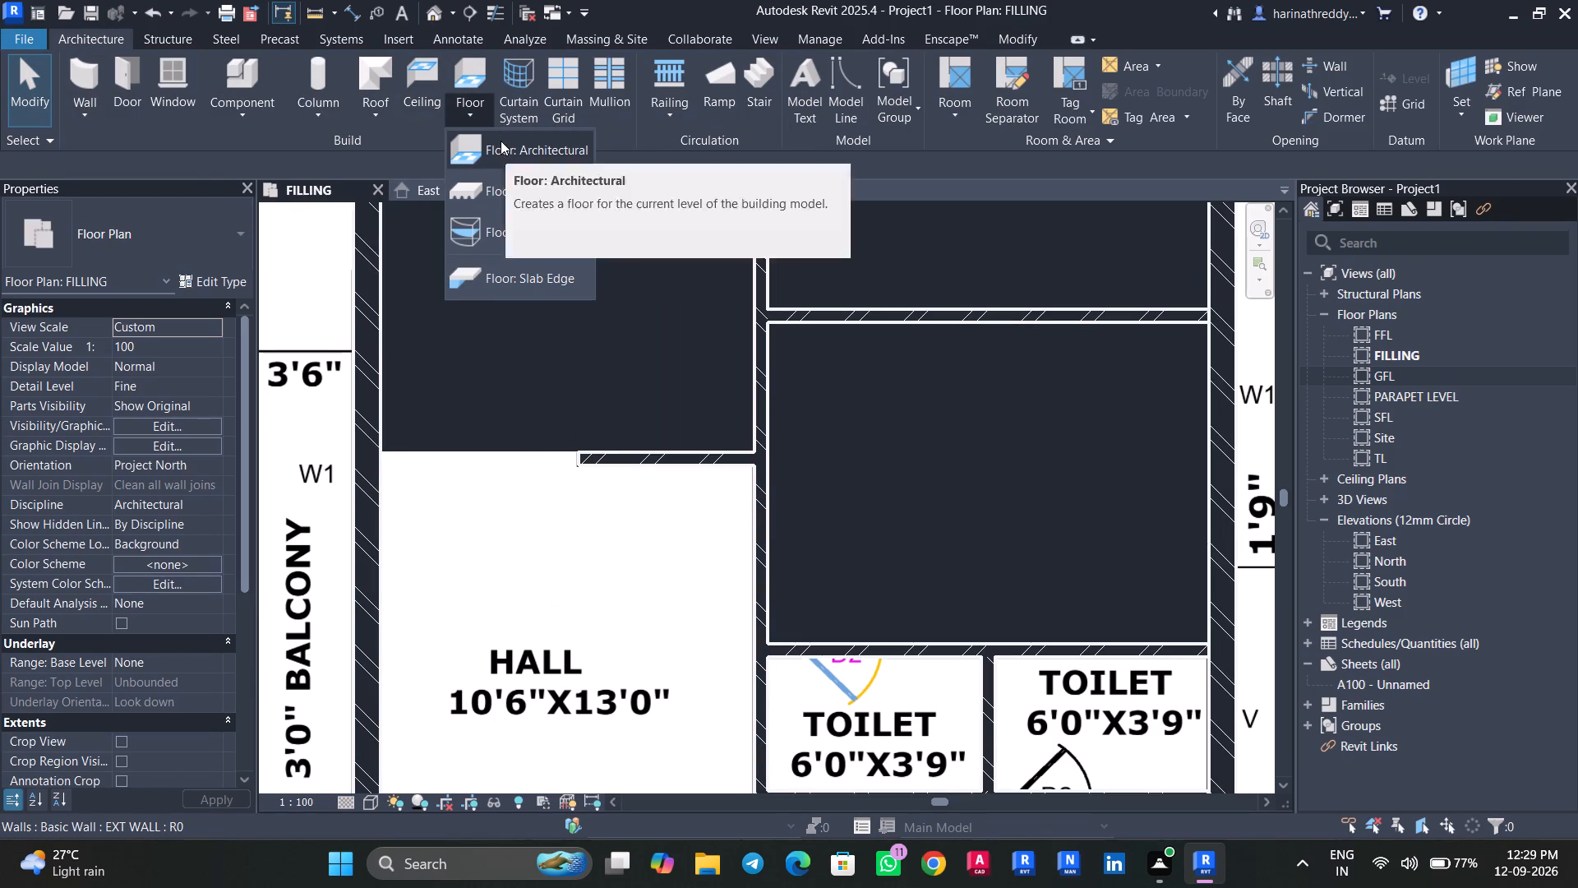
{"action": "key", "text": "Return"}
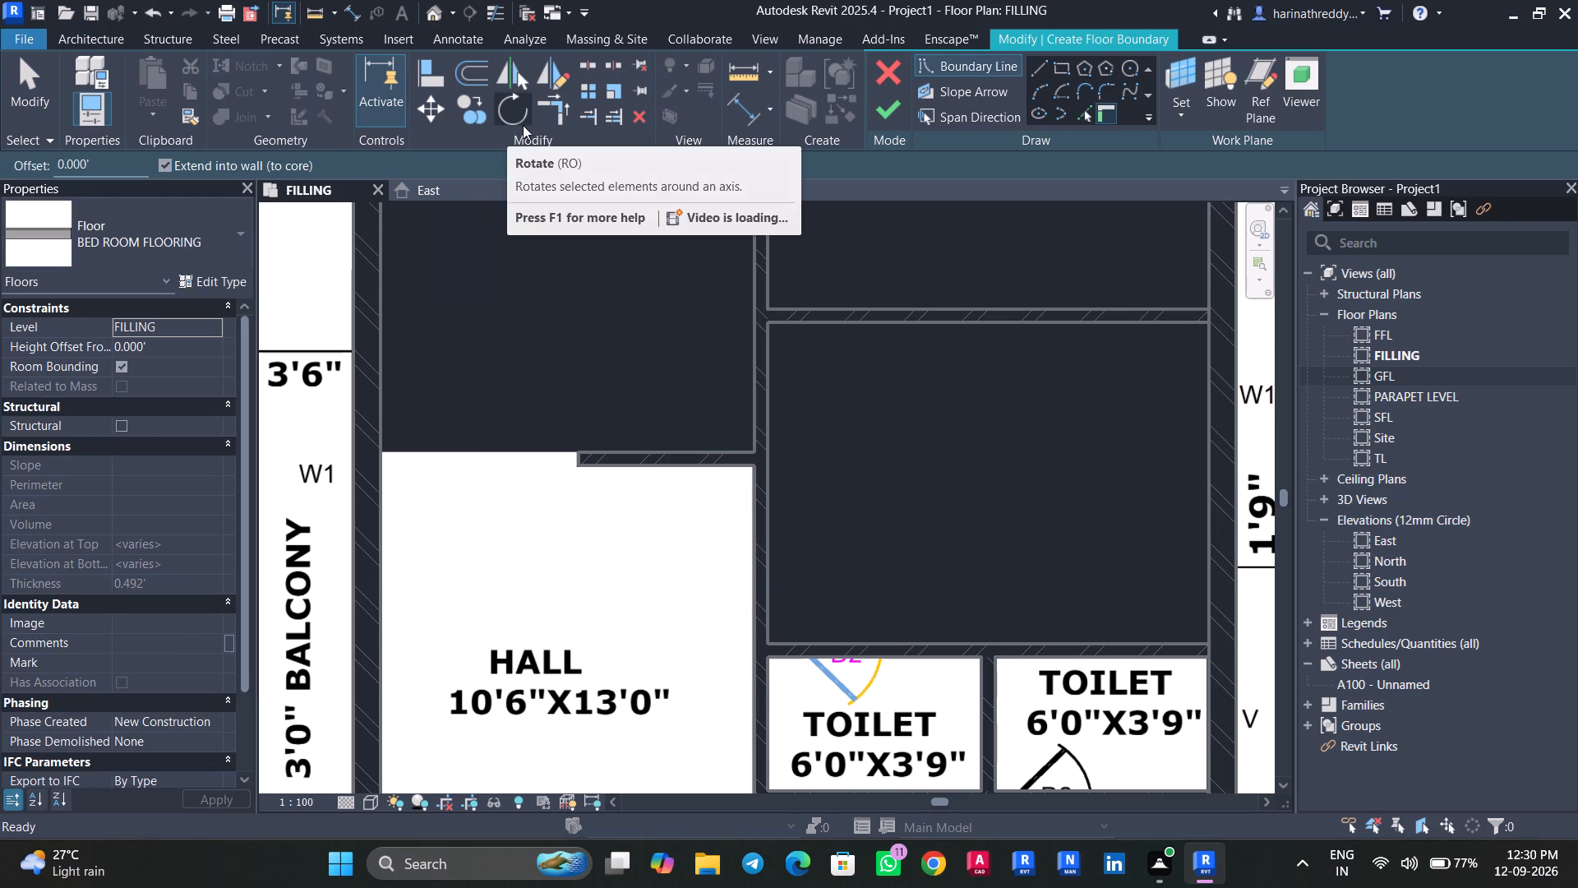
{"action": "left_click", "coordinate": [1065, 73]}
{"action": "scroll", "coordinate": [1003, 516], "scroll_direction": "down", "scroll_amount": 1}
{"action": "middle_click_drag", "start_coordinate": [1003, 516], "coordinate": [939, 176]}
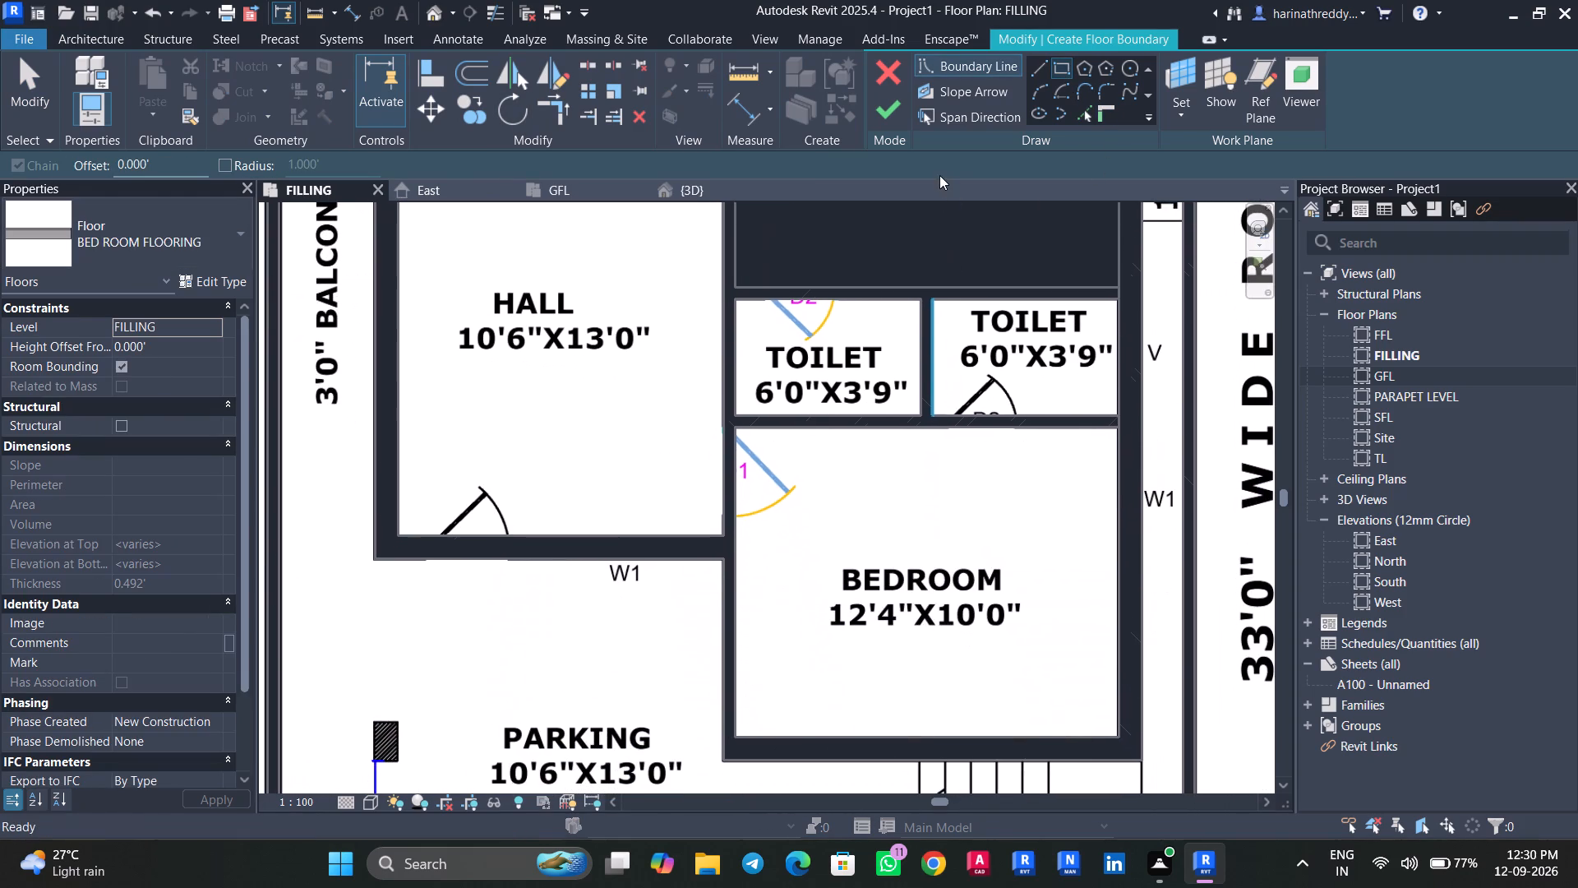
{"action": "scroll", "coordinate": [738, 431], "scroll_direction": "up", "scroll_amount": 3}
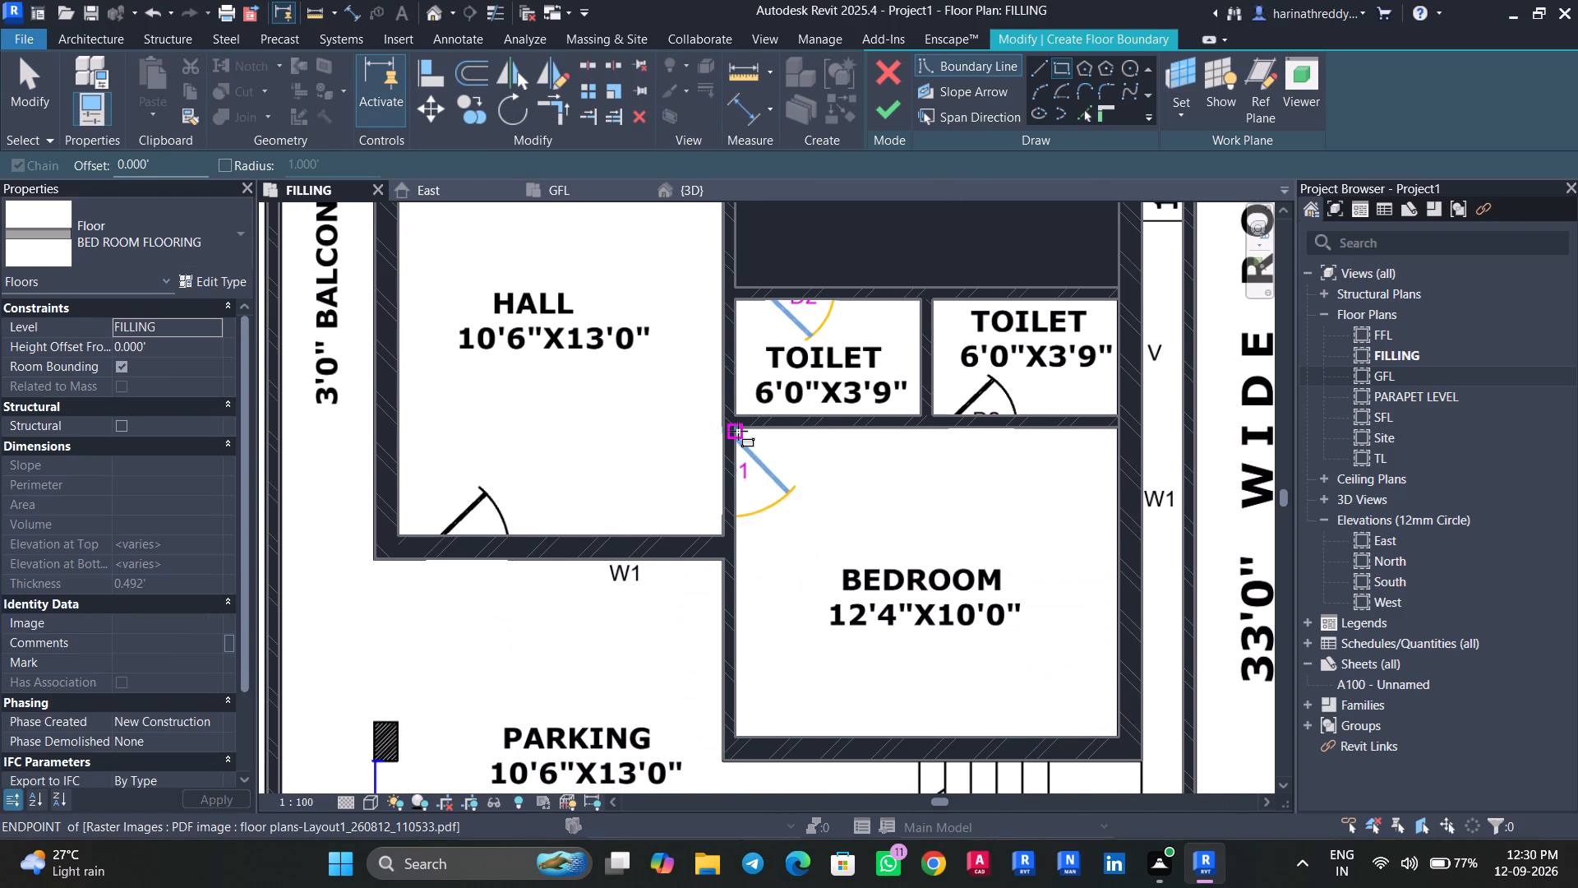
{"action": "scroll", "coordinate": [738, 431], "scroll_direction": "up", "scroll_amount": 2}
{"action": "left_click", "coordinate": [736, 421]}
{"action": "scroll", "coordinate": [1119, 700], "scroll_direction": "down", "scroll_amount": 5}
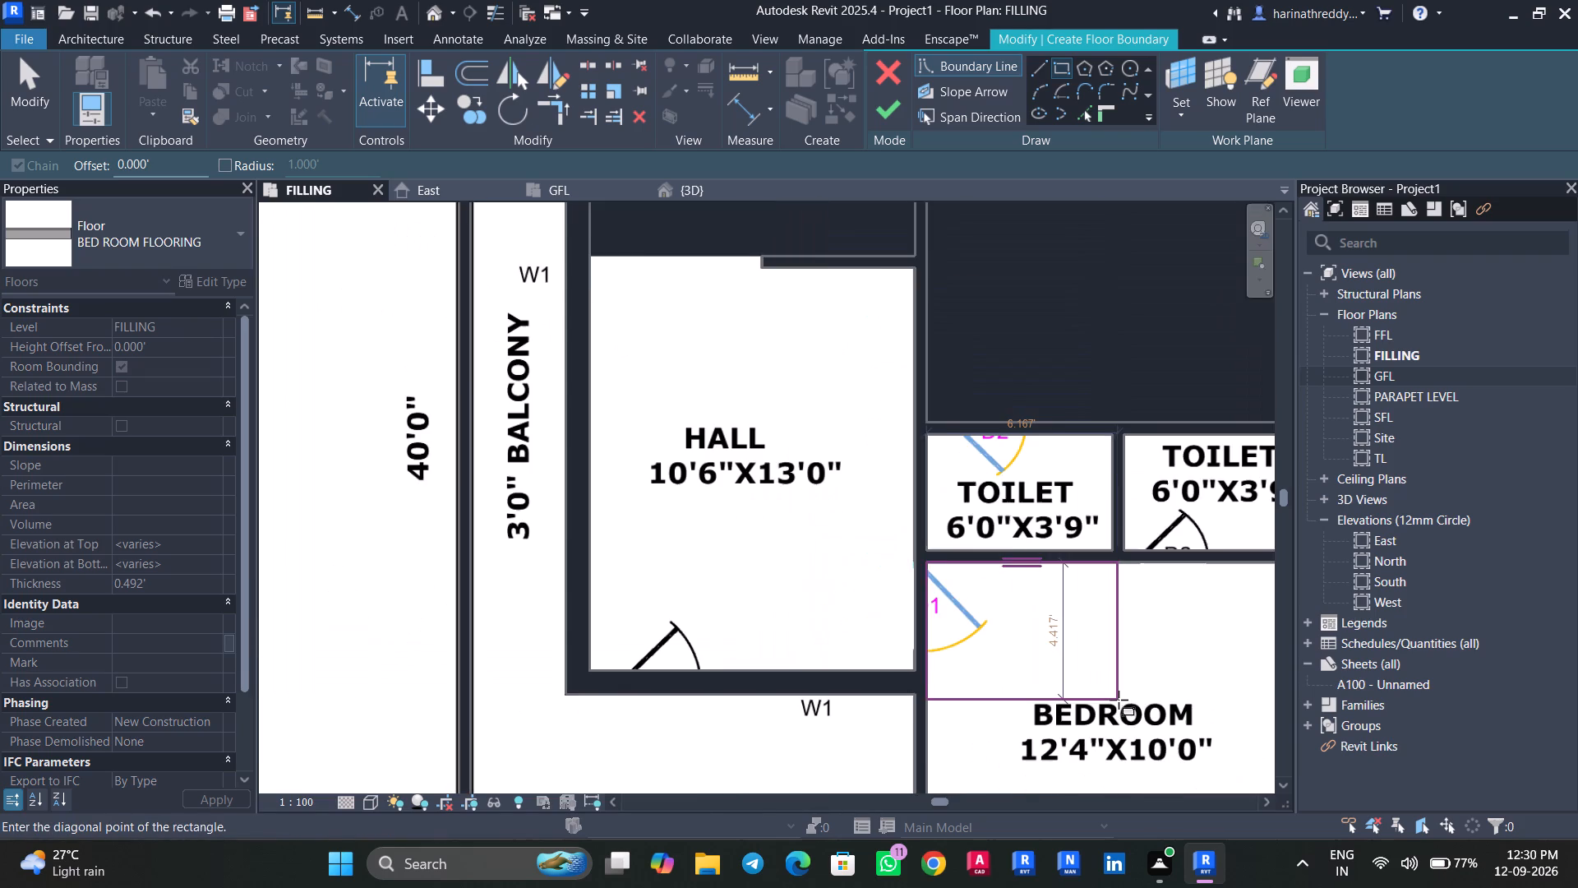
{"action": "middle_click_drag", "start_coordinate": [1119, 701], "coordinate": [888, 471]}
{"action": "scroll", "coordinate": [1117, 696], "scroll_direction": "down", "scroll_amount": 1}
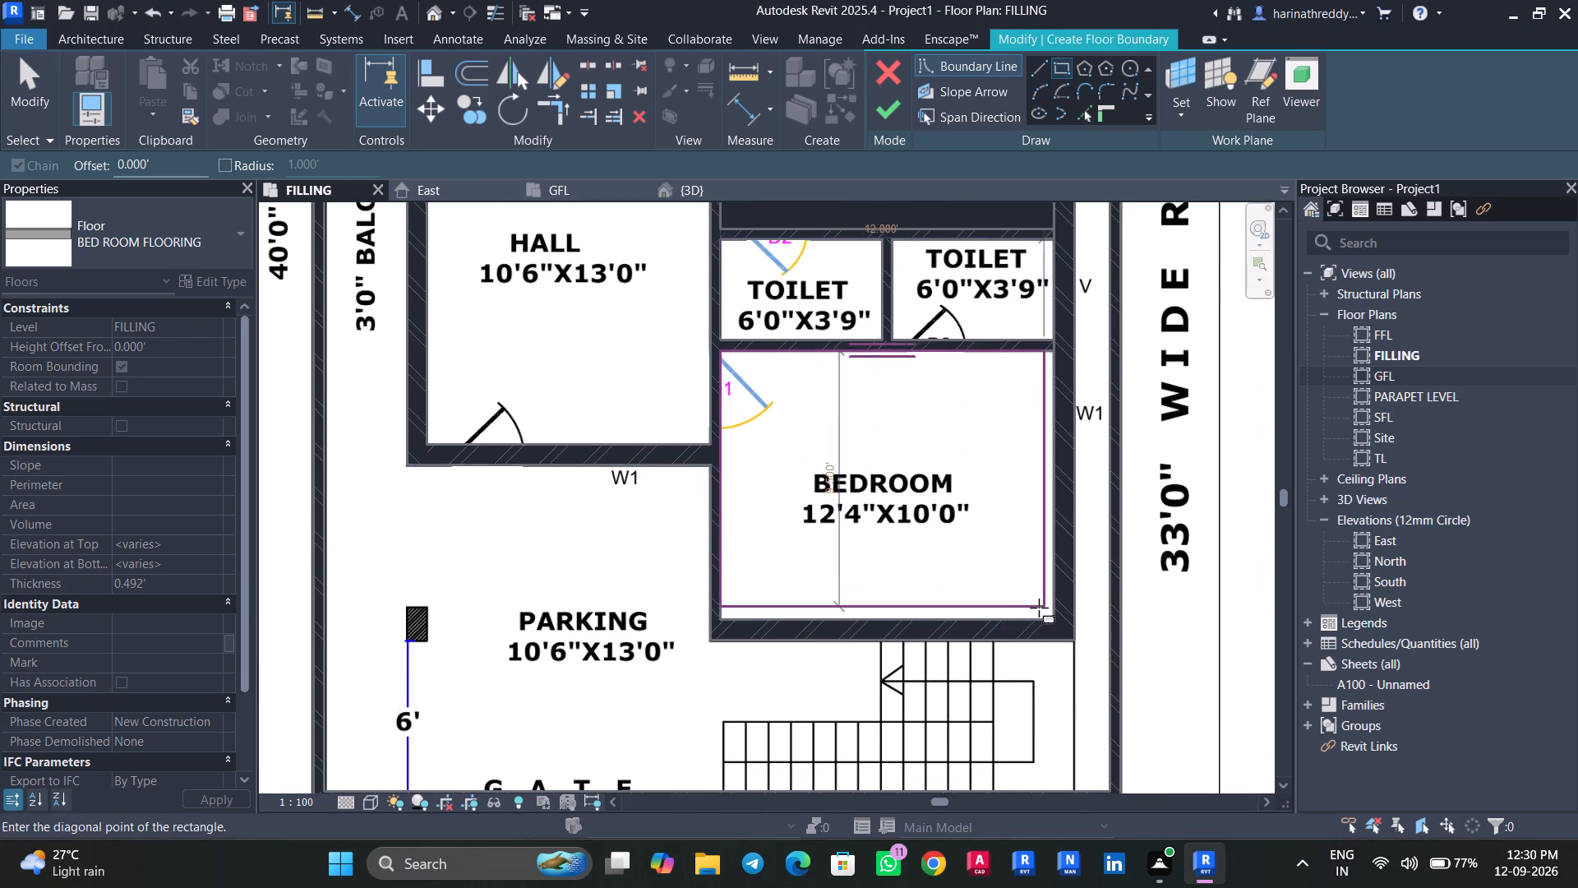
{"action": "left_click", "coordinate": [1057, 619]}
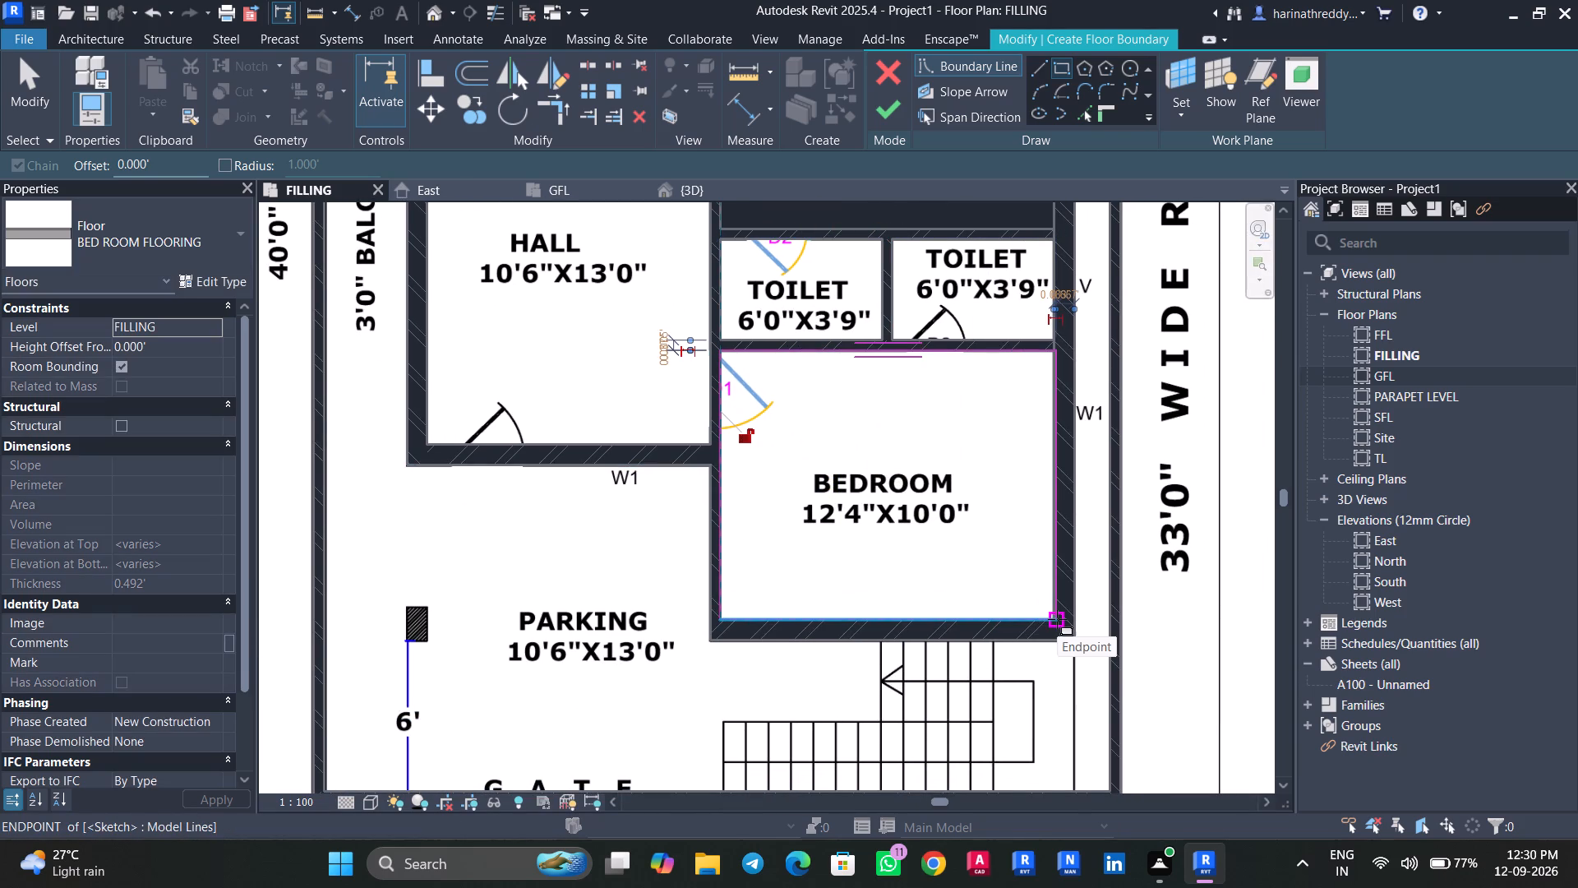
{"action": "left_click", "coordinate": [906, 104]}
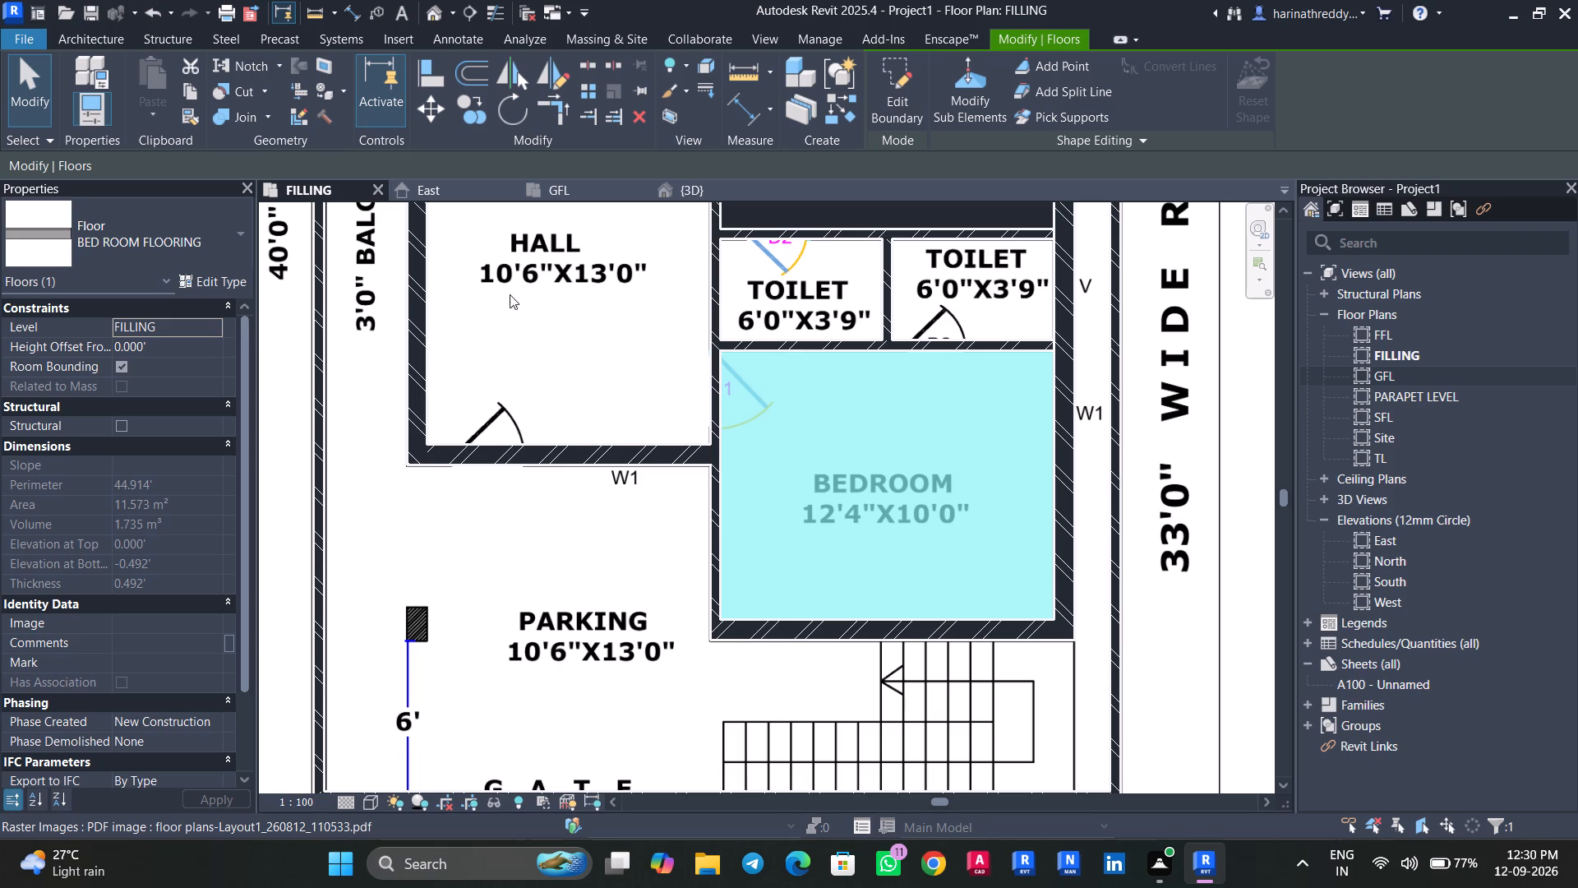
Duplicate the selected bedroom floor's type as BATHROOM FLOORING, review its layer structure, and apply the new type.
{"action": "left_click", "coordinate": [195, 280]}
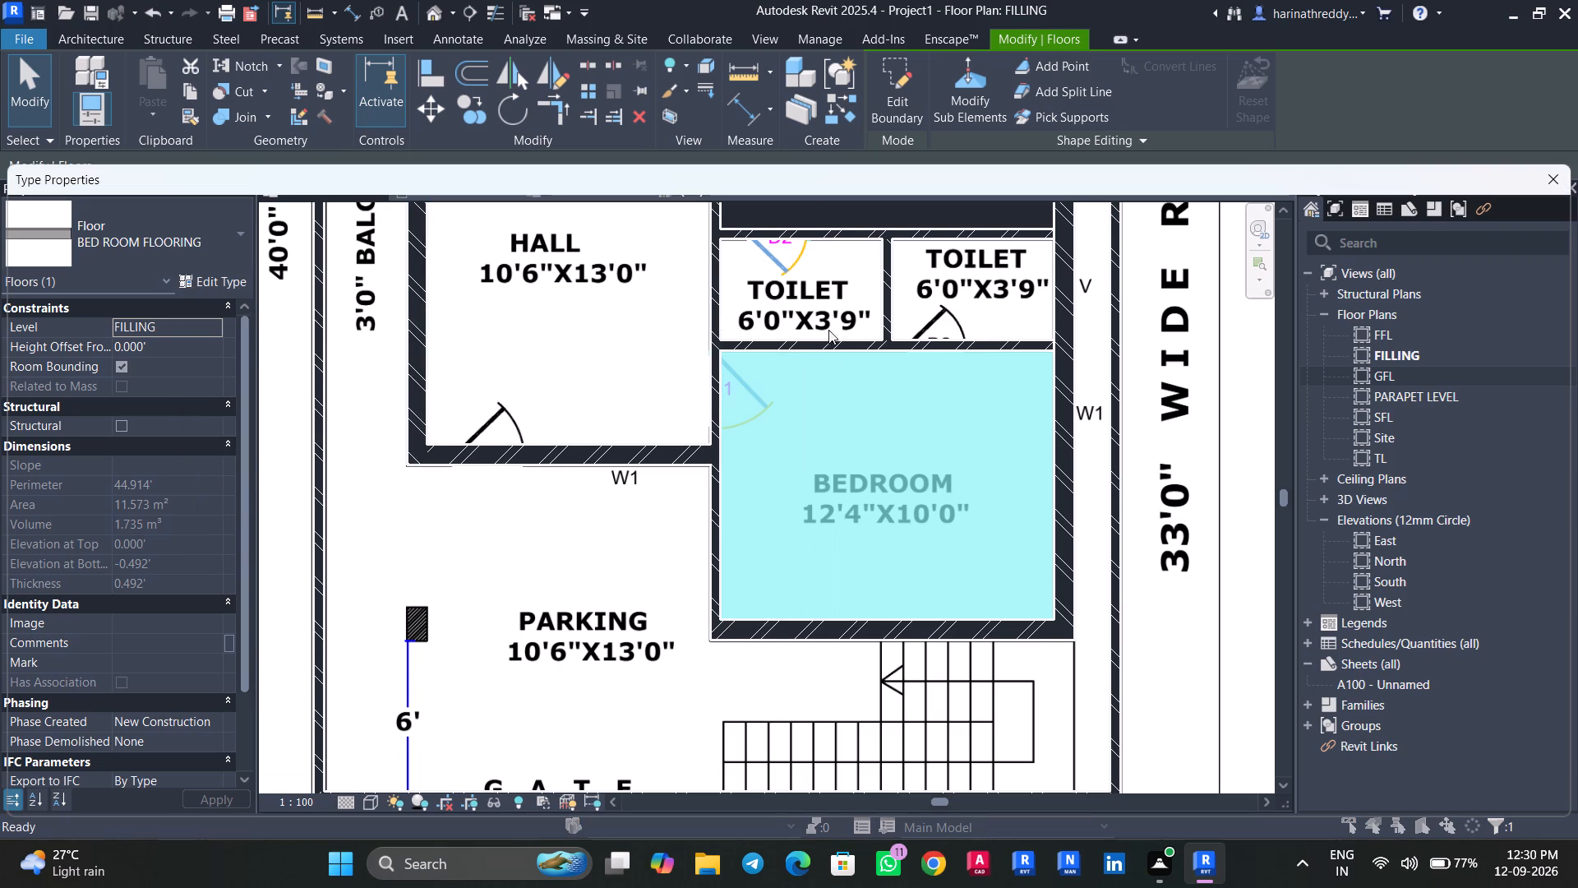
{"action": "left_click", "coordinate": [1487, 254]}
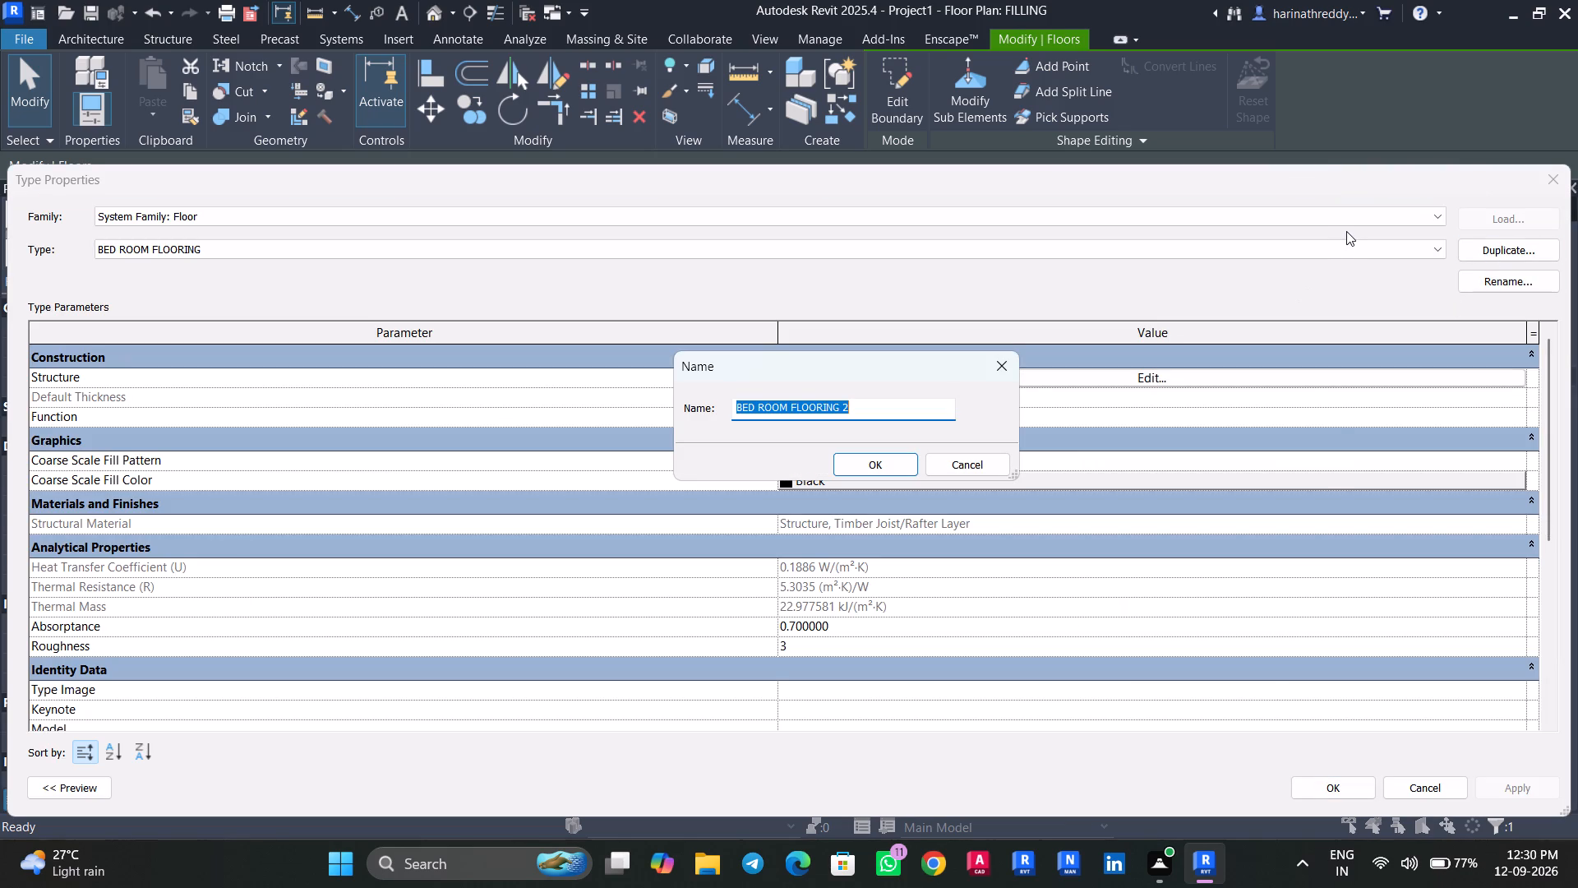
{"action": "type", "text": "BATHROOM FLOORING"}
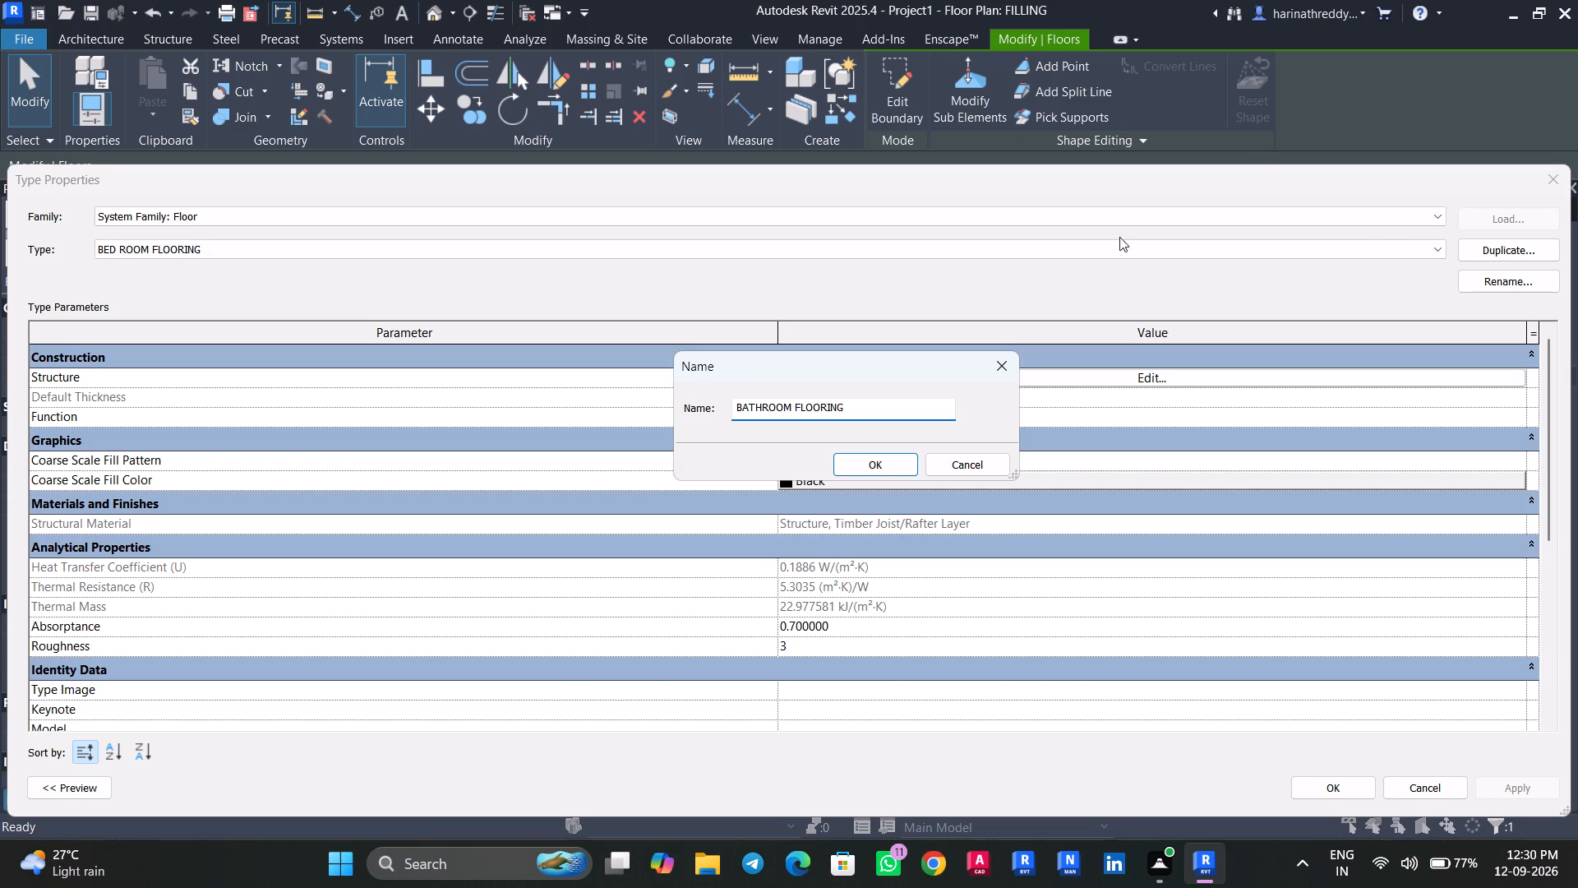
{"action": "left_click", "coordinate": [865, 471]}
{"action": "left_click", "coordinate": [1062, 370]}
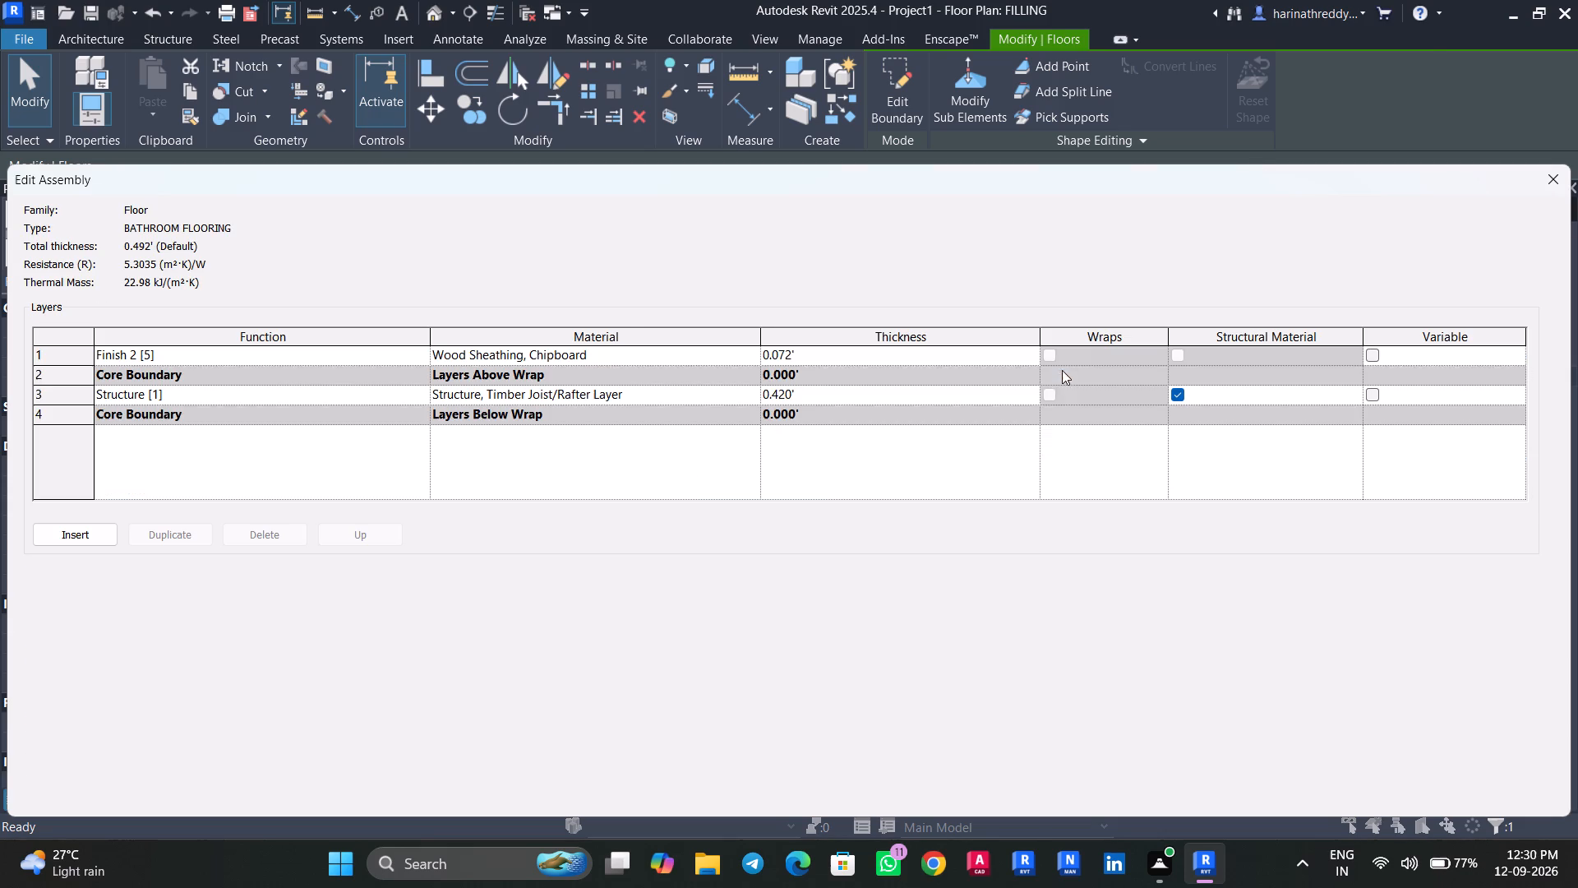
{"action": "left_click", "coordinate": [1334, 747]}
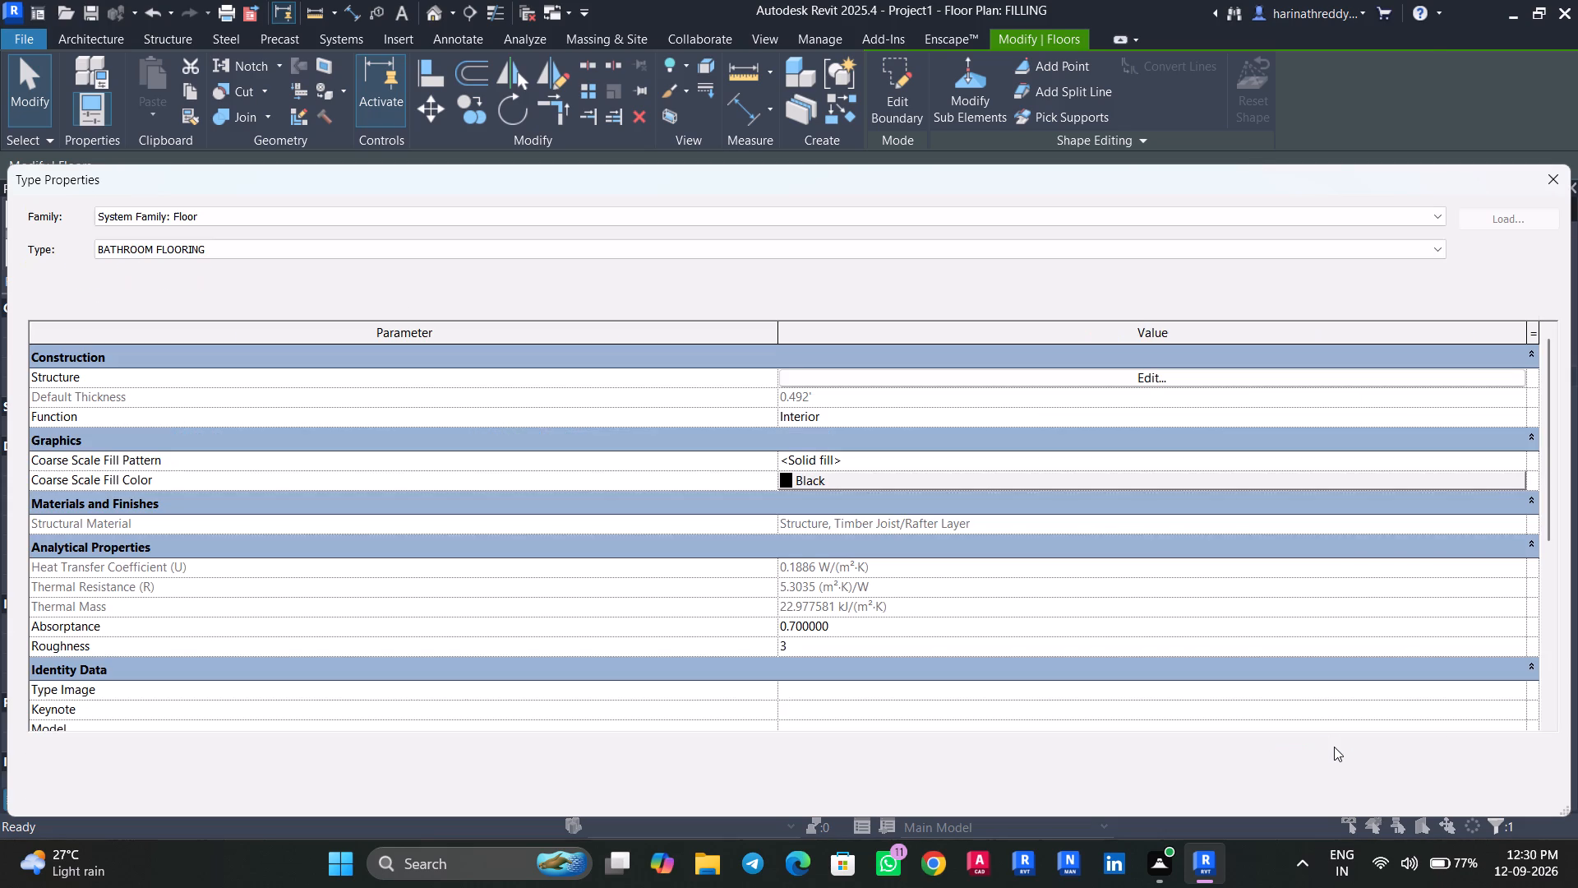
{"action": "left_click", "coordinate": [1516, 781]}
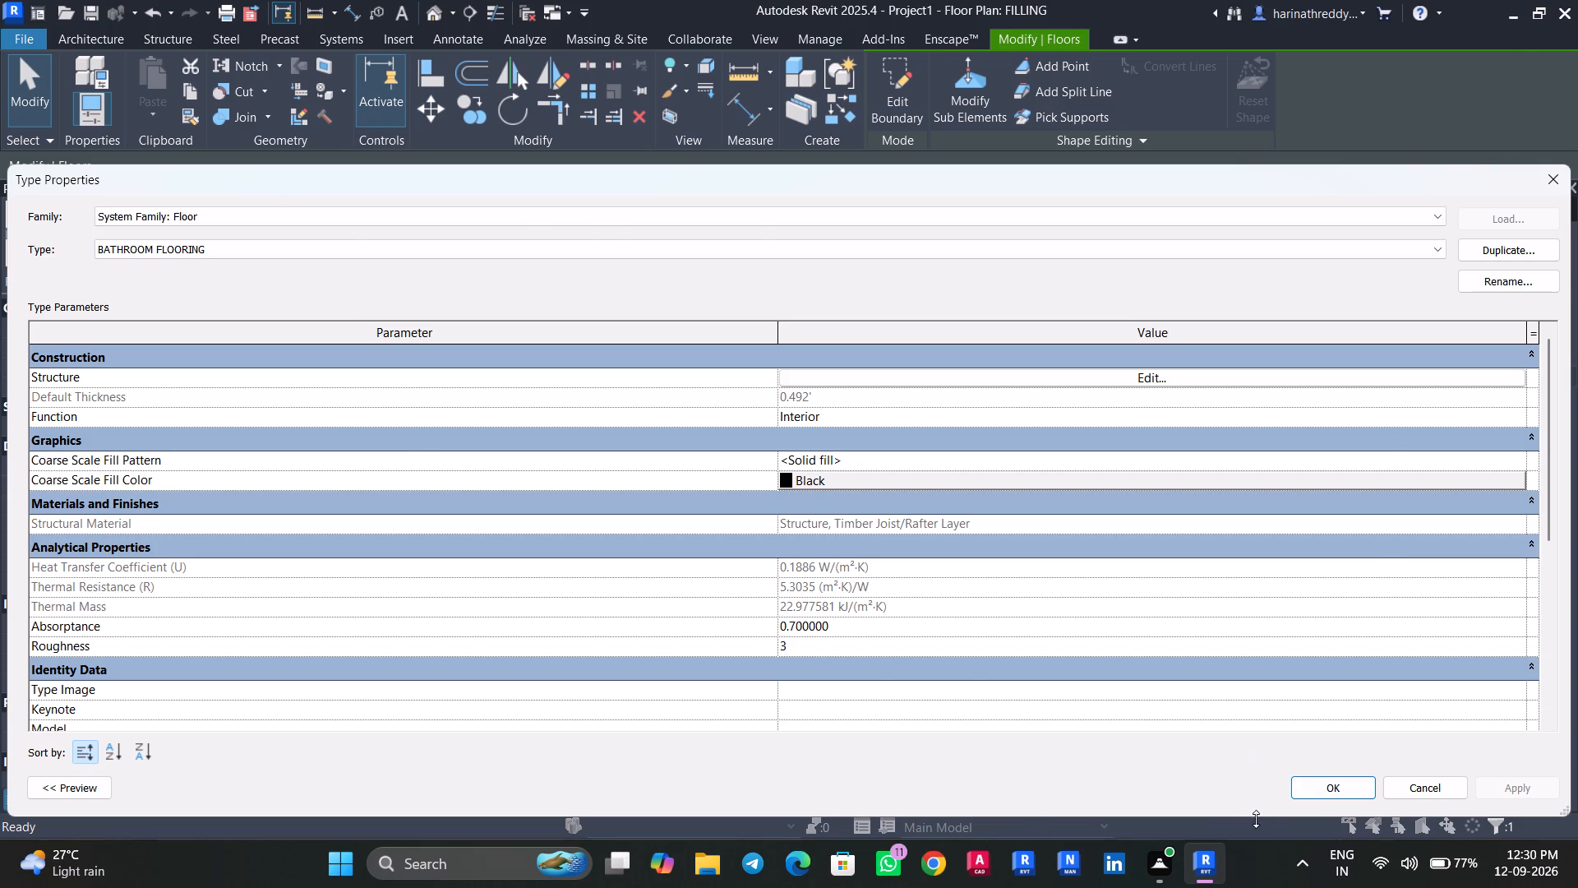
{"action": "left_click", "coordinate": [1294, 786]}
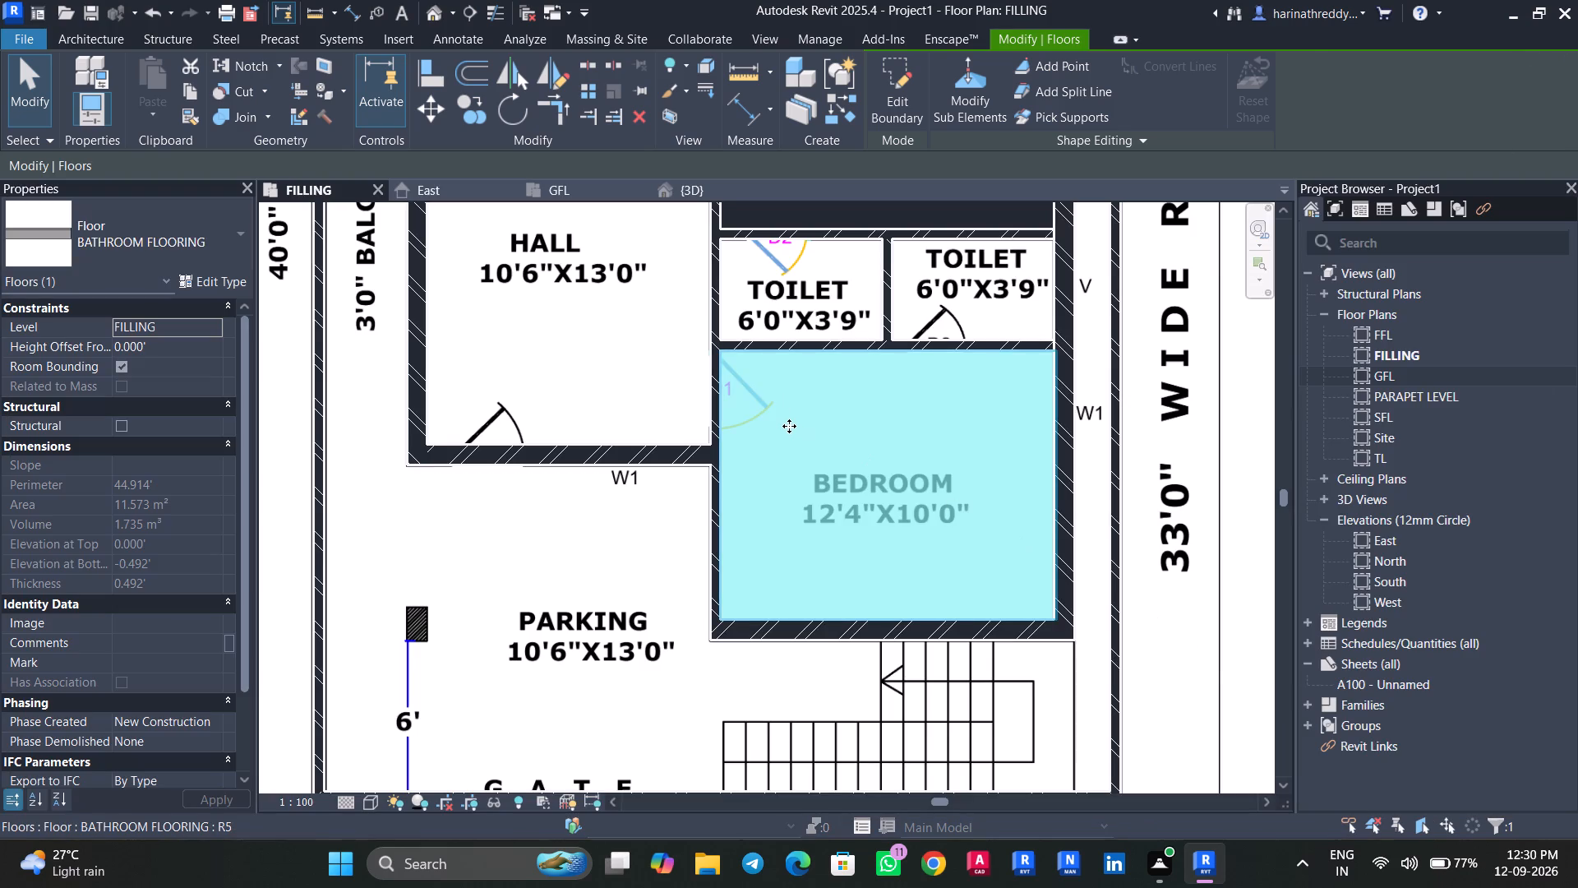
{"action": "left_click", "coordinate": [234, 233]}
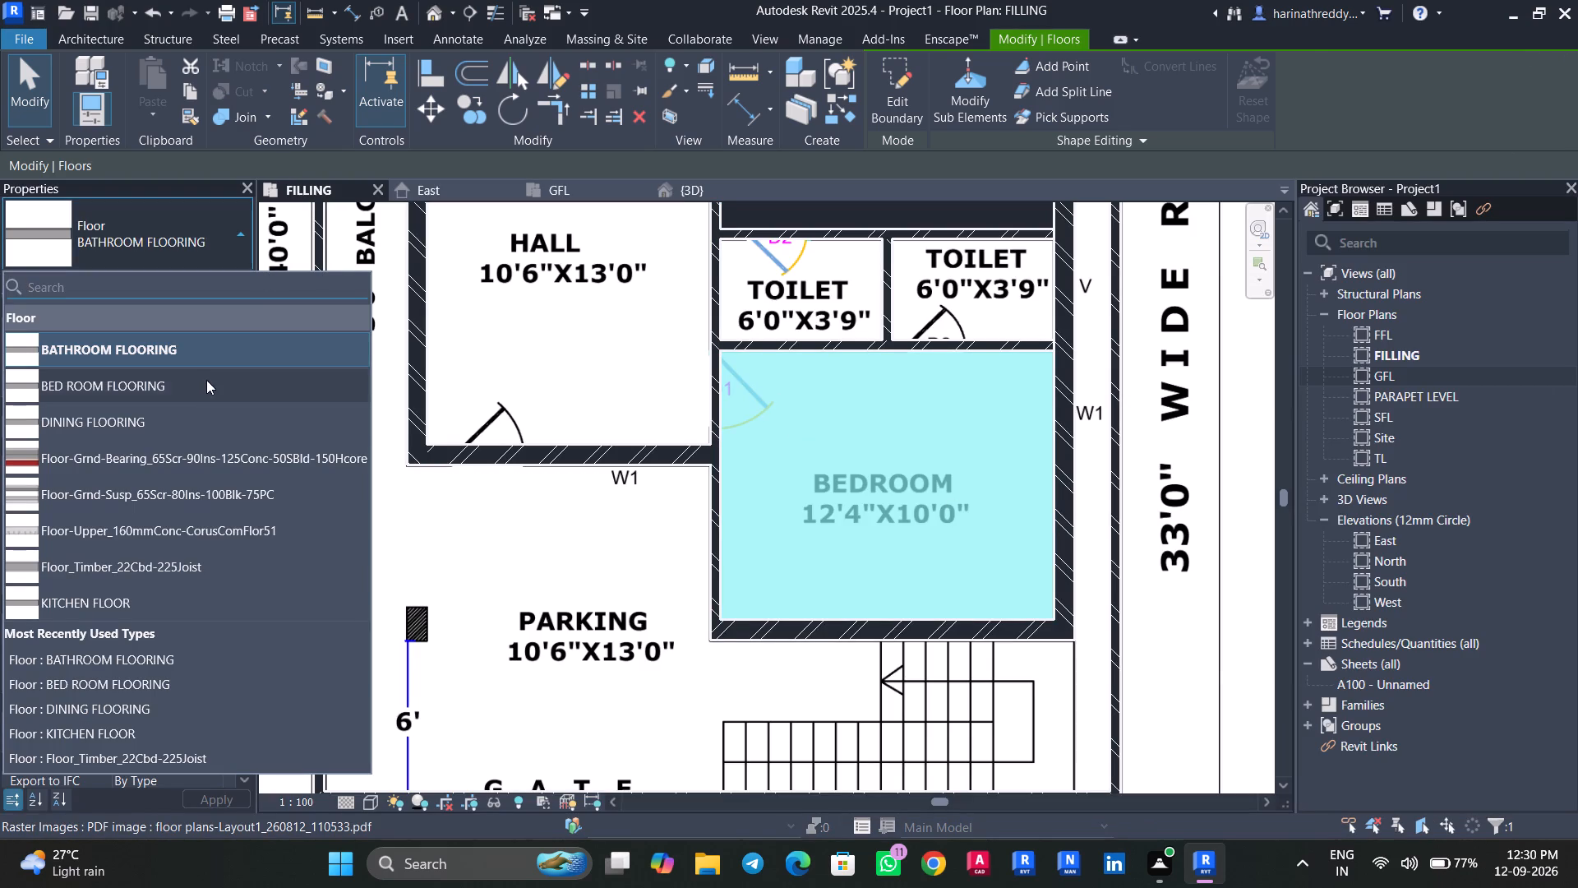
{"action": "left_click", "coordinate": [182, 353]}
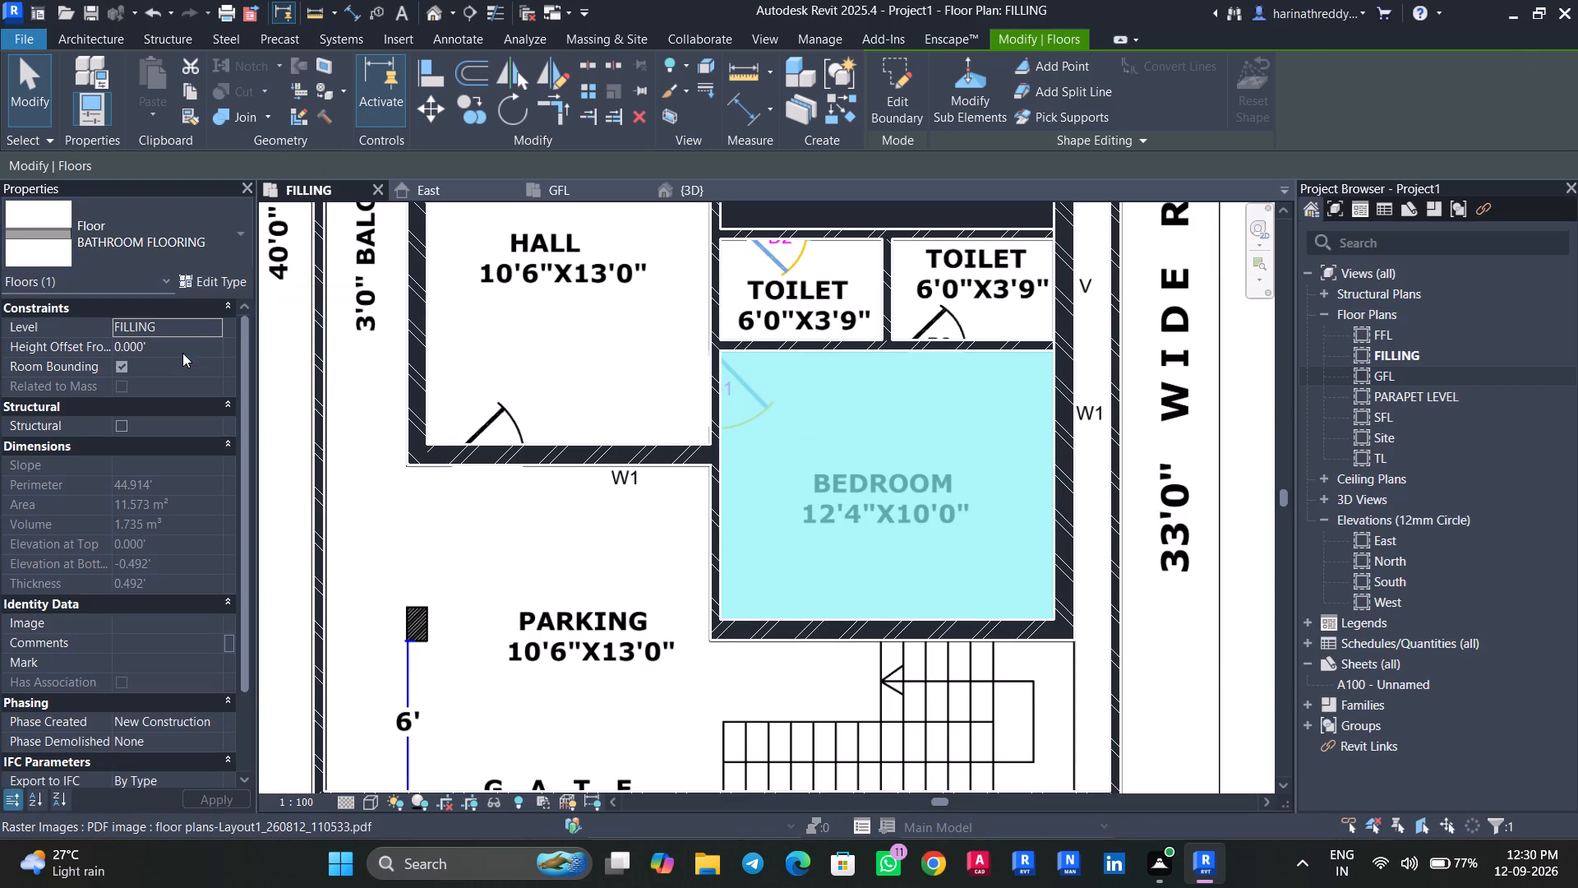
Set the level of the selected floor in the 12'4"X10'0" bedroom to GFL.
{"action": "left_click", "coordinate": [176, 328]}
{"action": "left_click", "coordinate": [211, 325]}
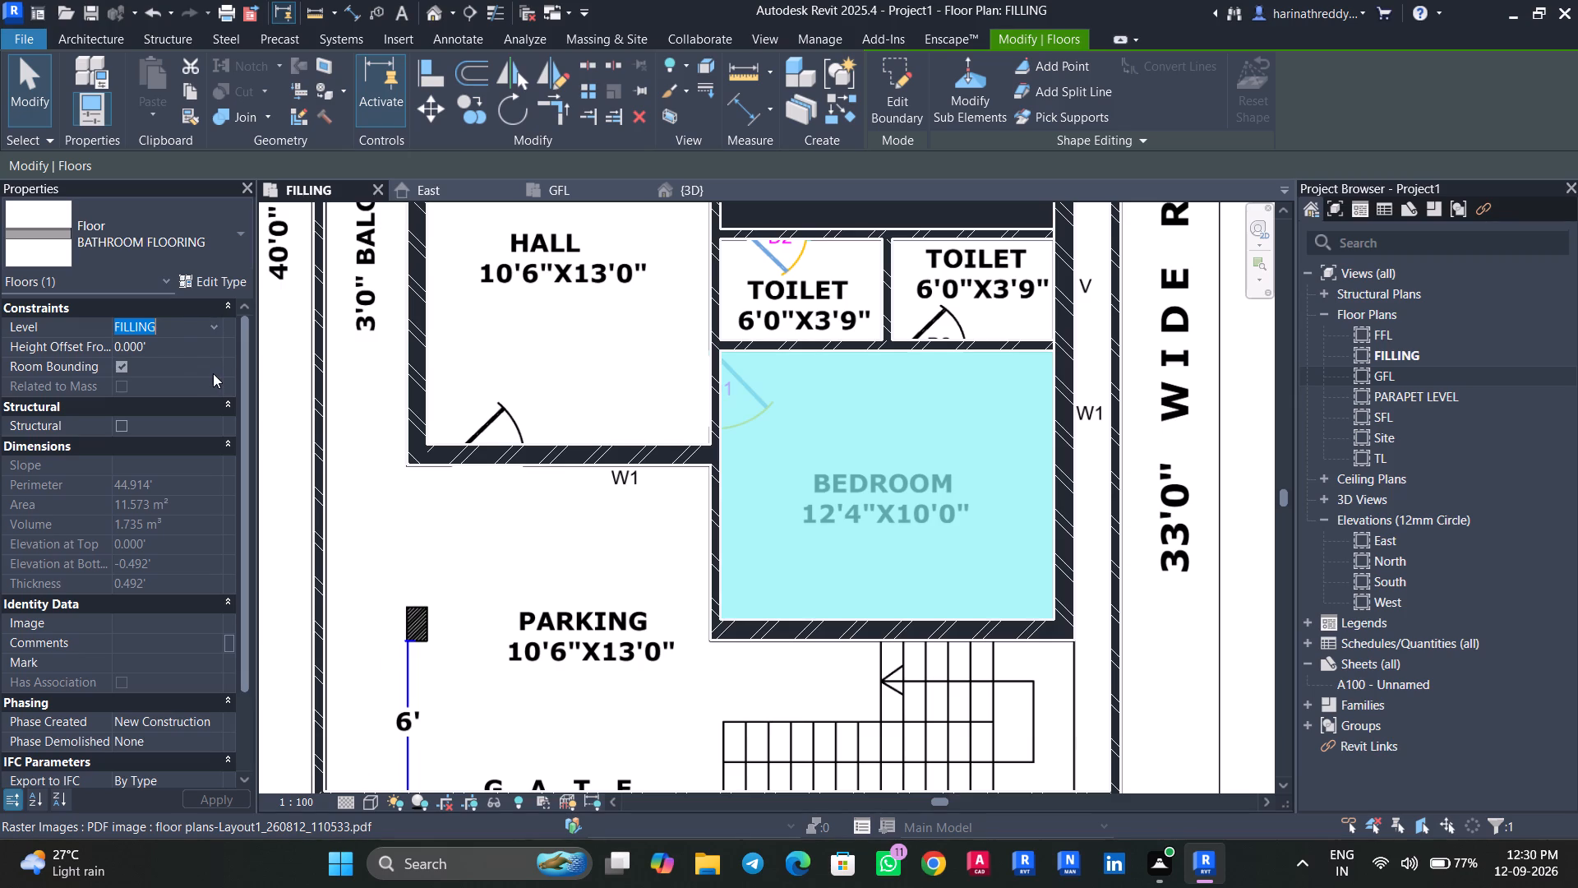
{"action": "left_click", "coordinate": [211, 368]}
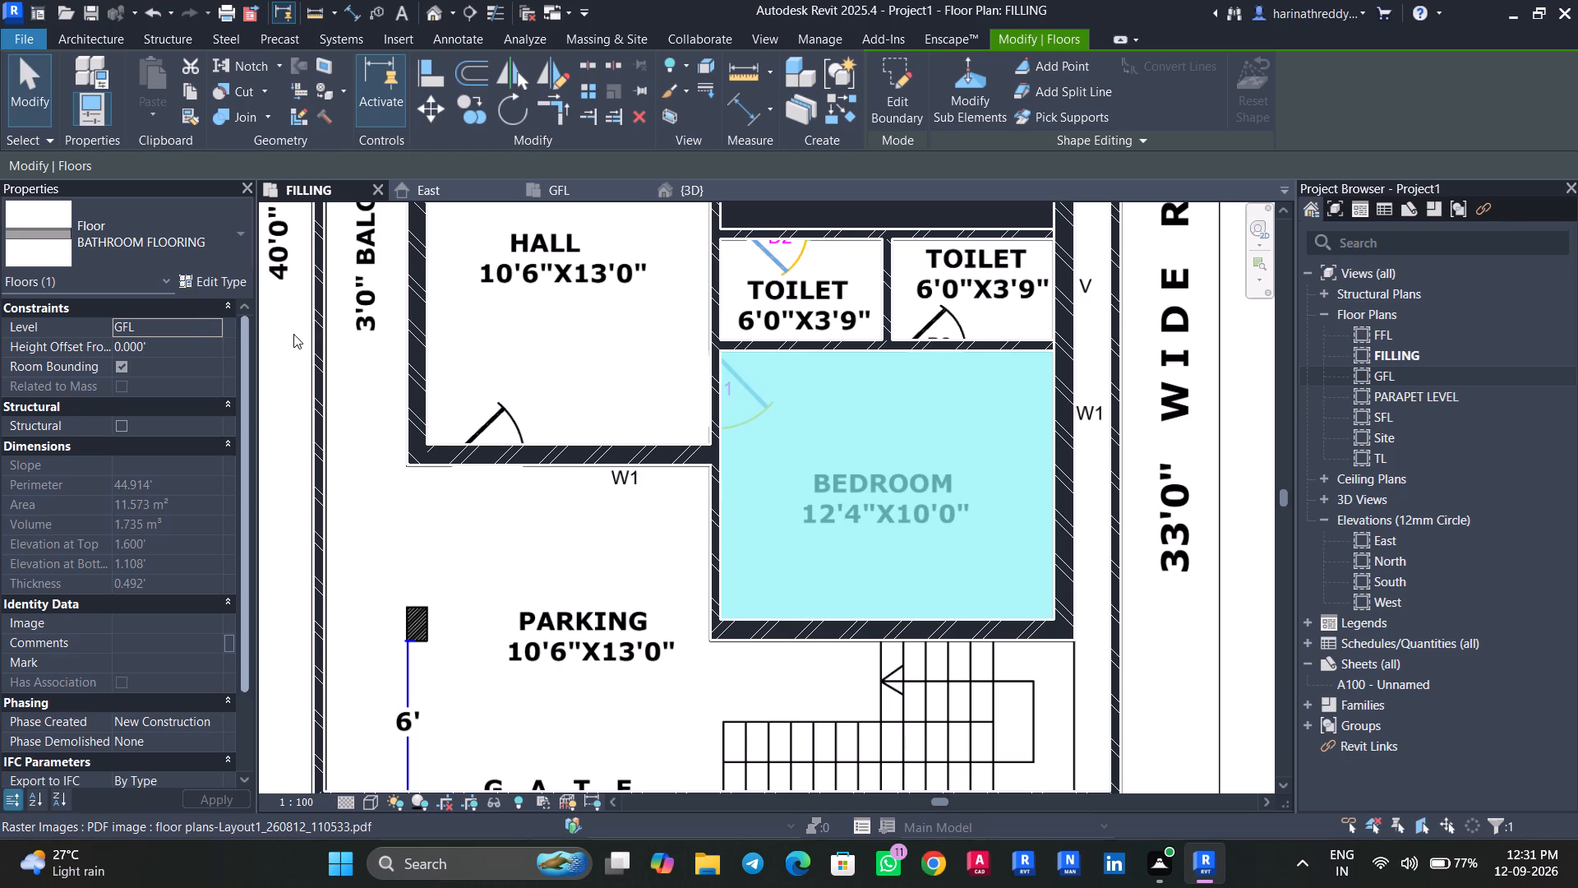
Start a rectangular floor boundary sketch using the BATHROOM FLOORING type, with its level set to GFL.
{"action": "key", "text": "Return"}
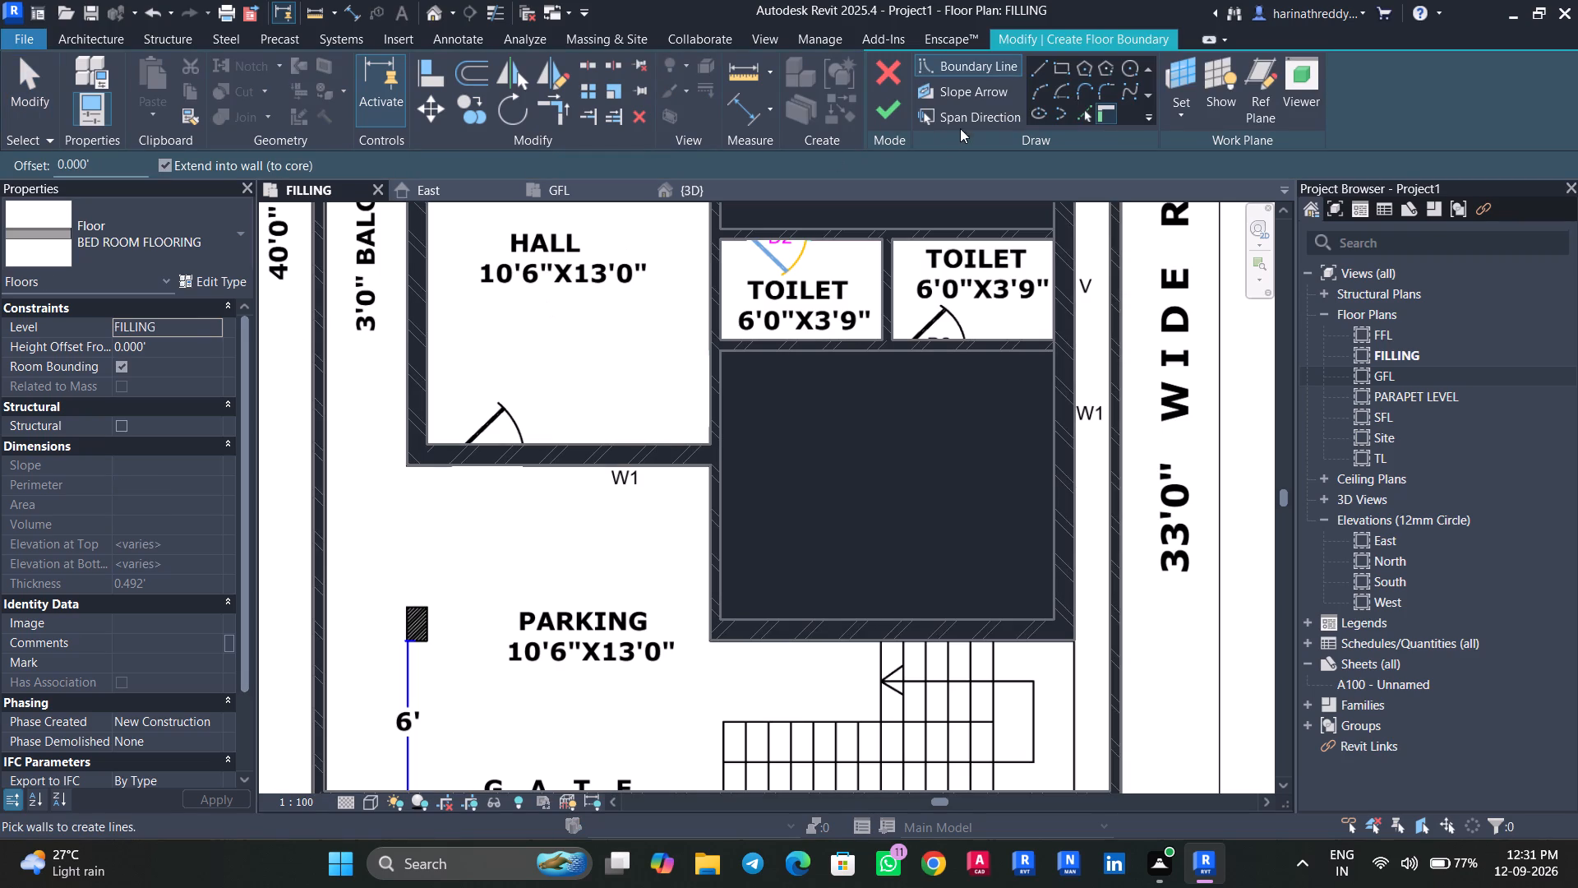
{"action": "left_click", "coordinate": [164, 212]}
{"action": "left_click", "coordinate": [175, 338]}
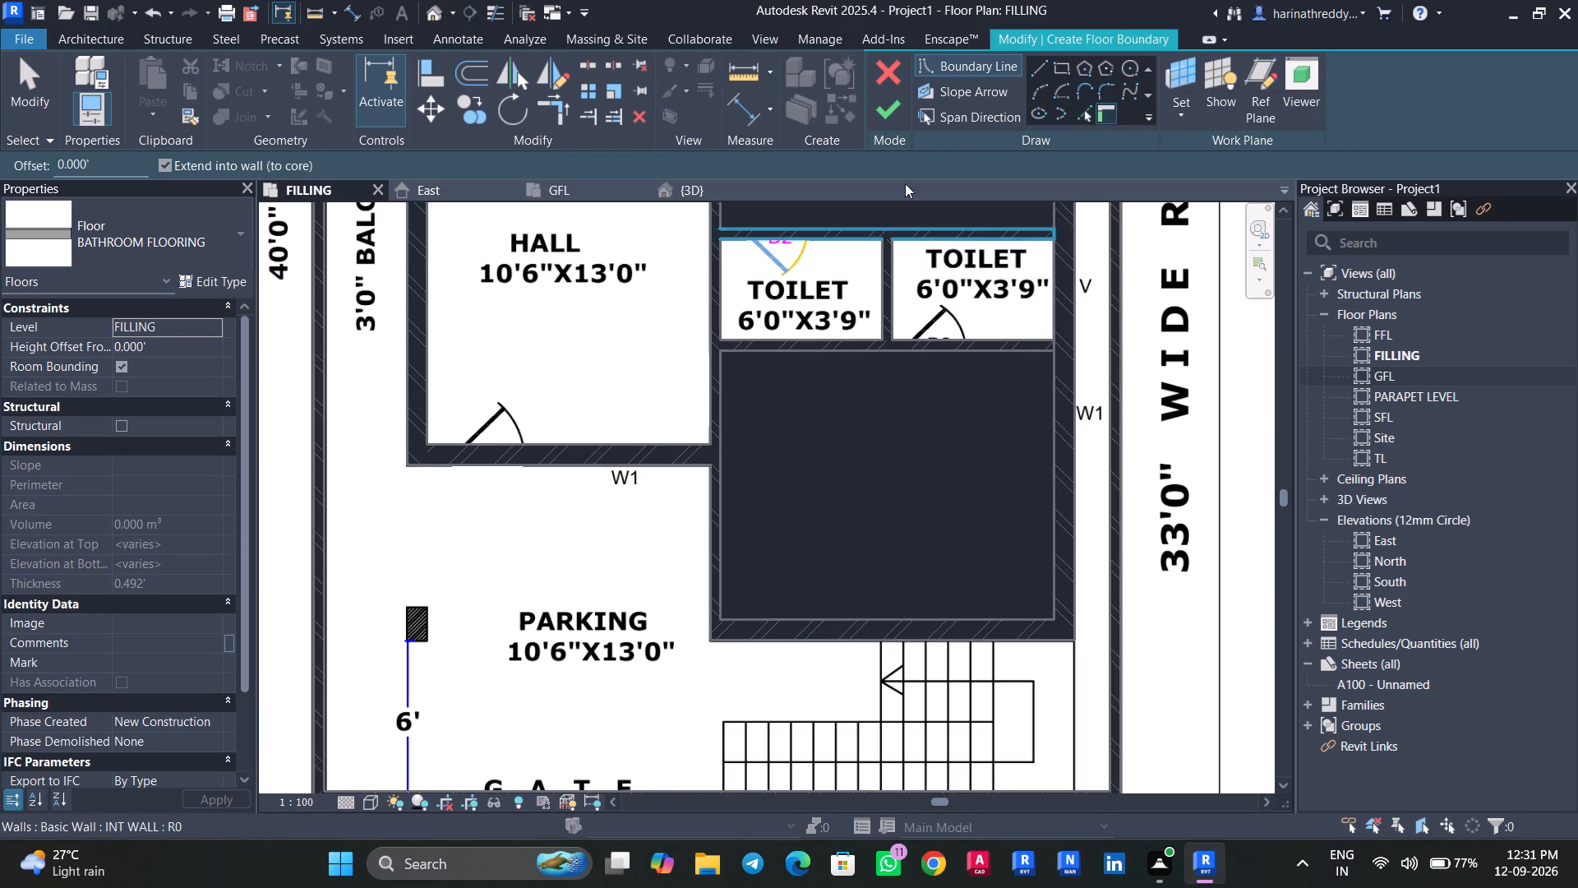
{"action": "left_click", "coordinate": [1060, 67]}
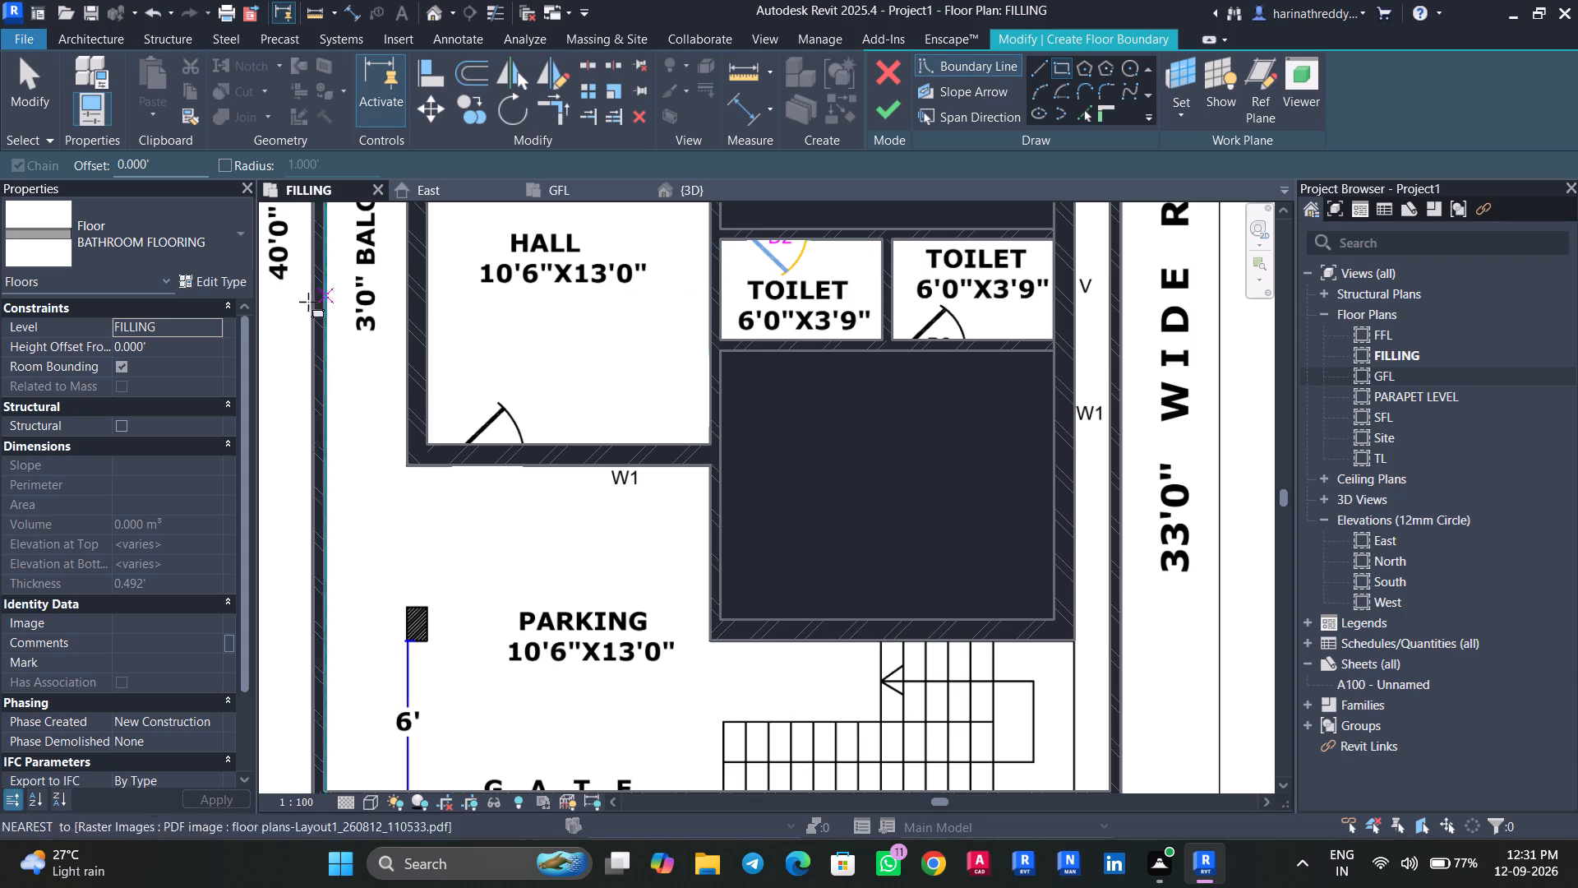
{"action": "left_click", "coordinate": [187, 327]}
{"action": "left_click", "coordinate": [219, 326]}
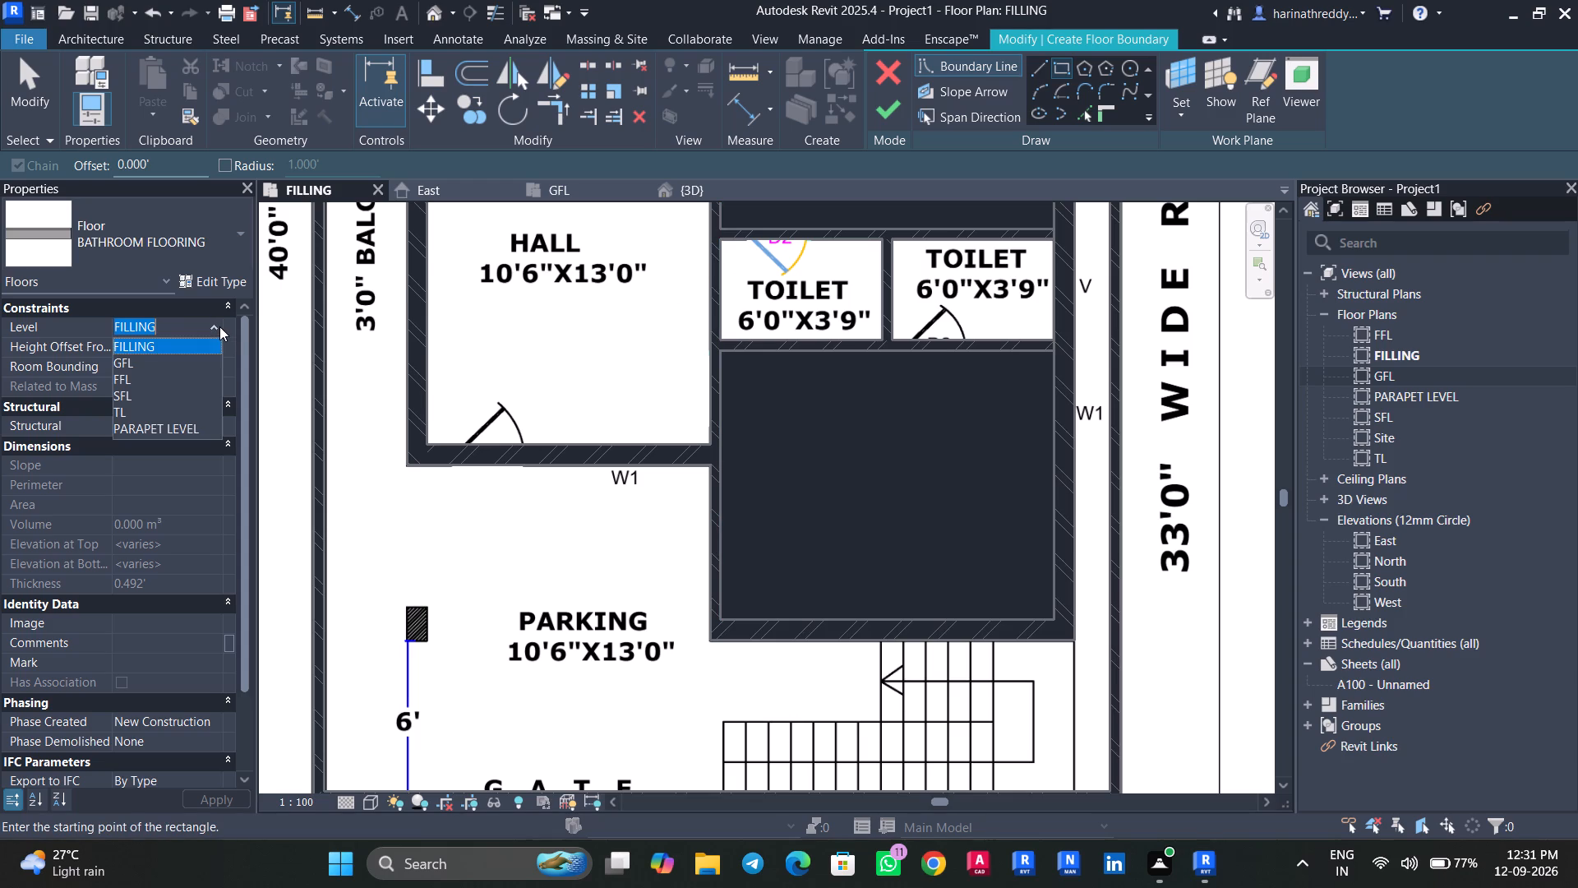
{"action": "left_click", "coordinate": [209, 363]}
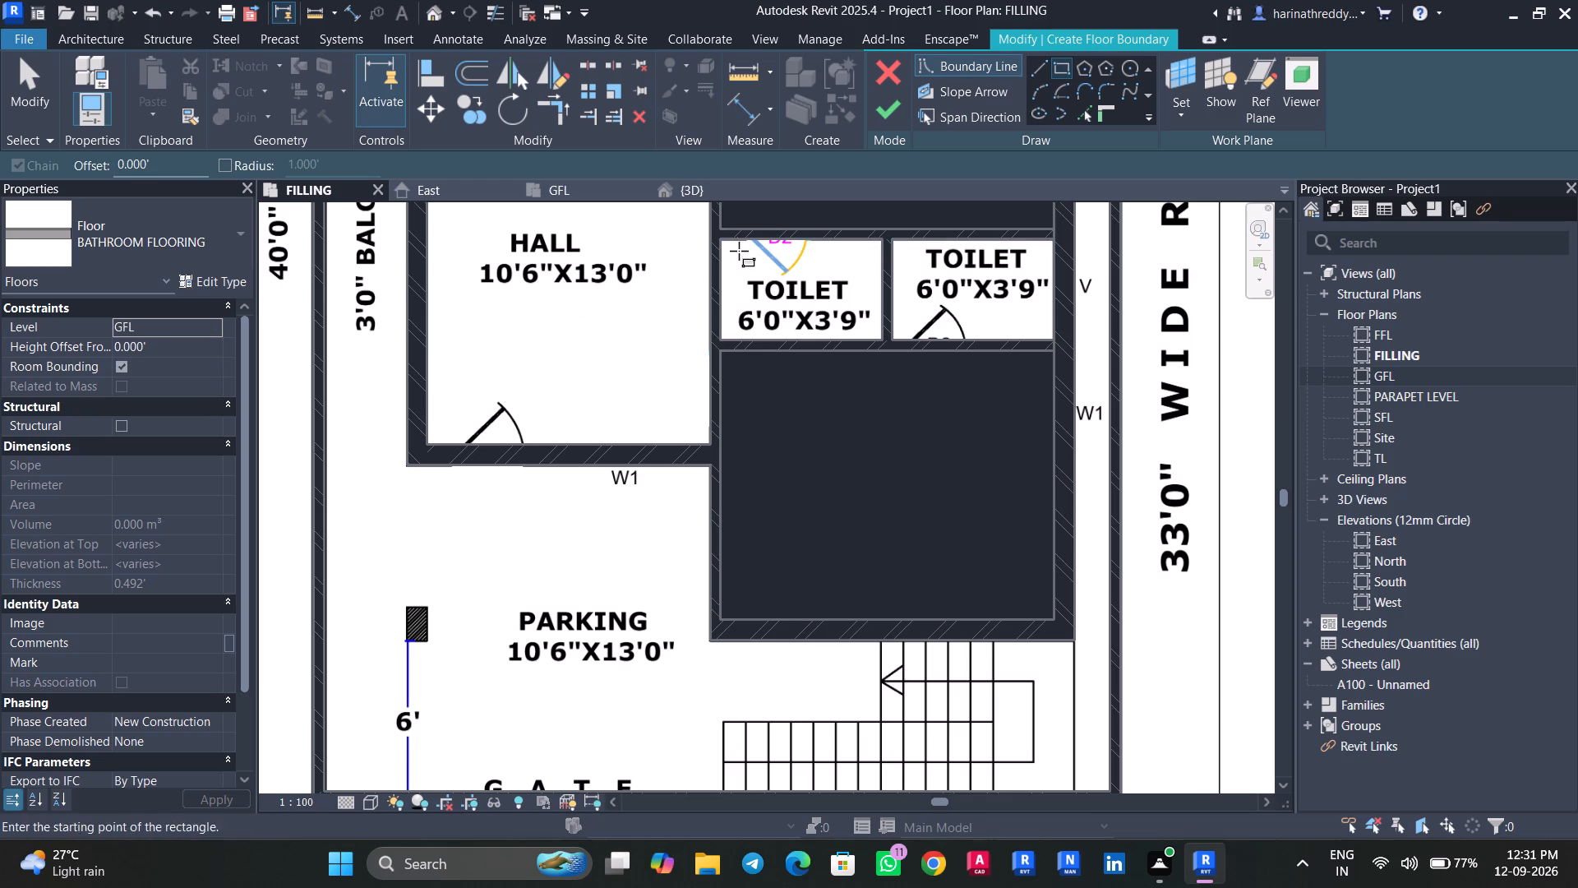
Draw the BATHROOM FLOORING boundary along the inner wall faces of the 6'0"X3'9" toilet adjoining the hall and finish the floor.
{"action": "left_click", "coordinate": [724, 243]}
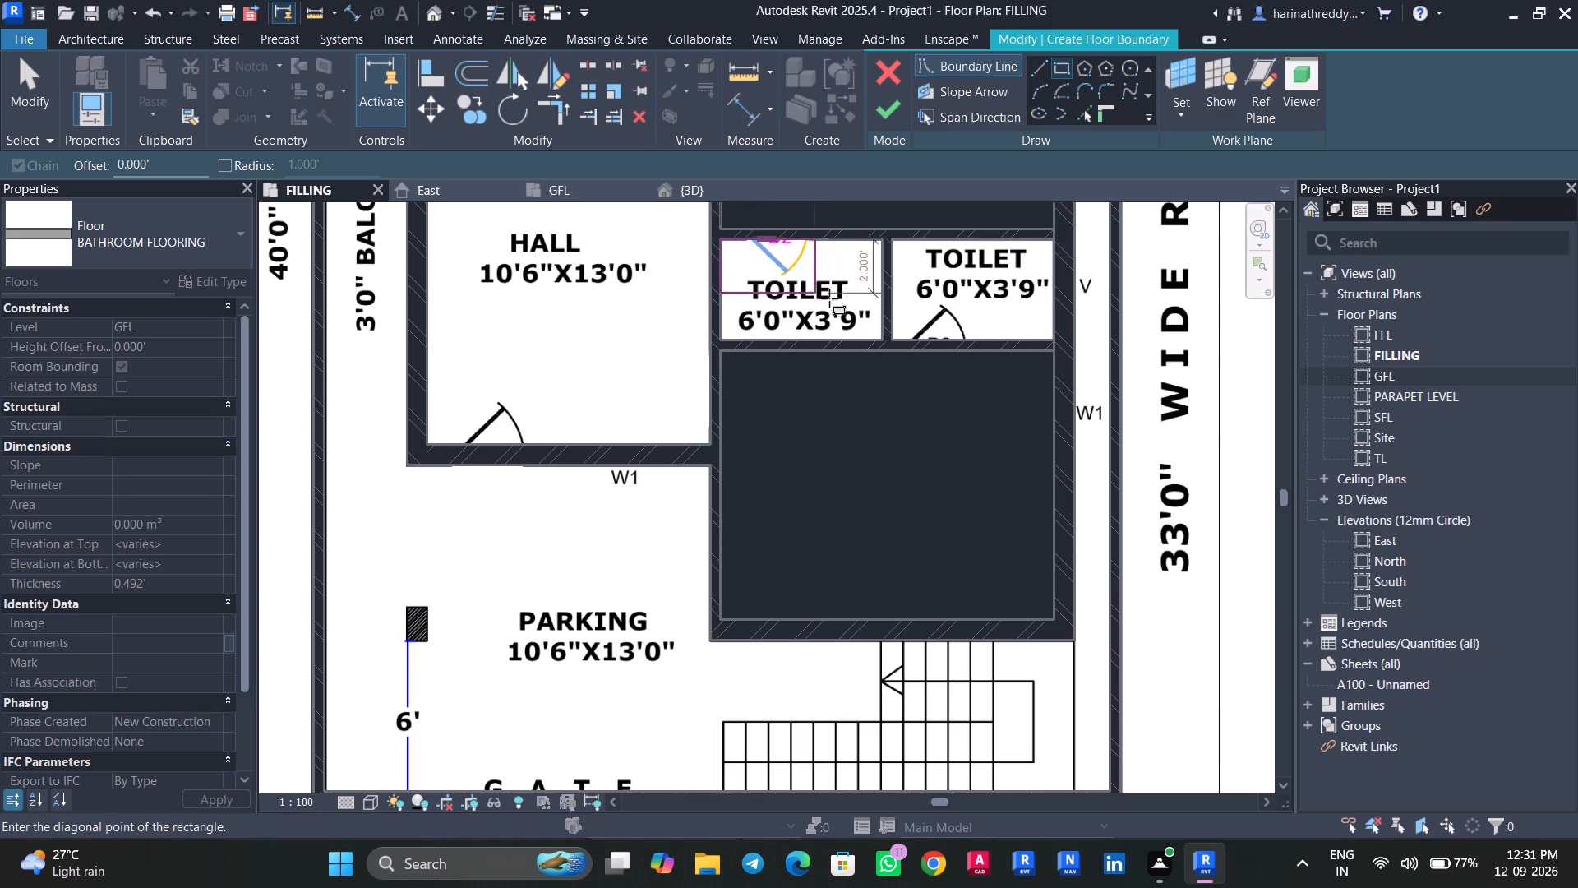
{"action": "left_click", "coordinate": [879, 334]}
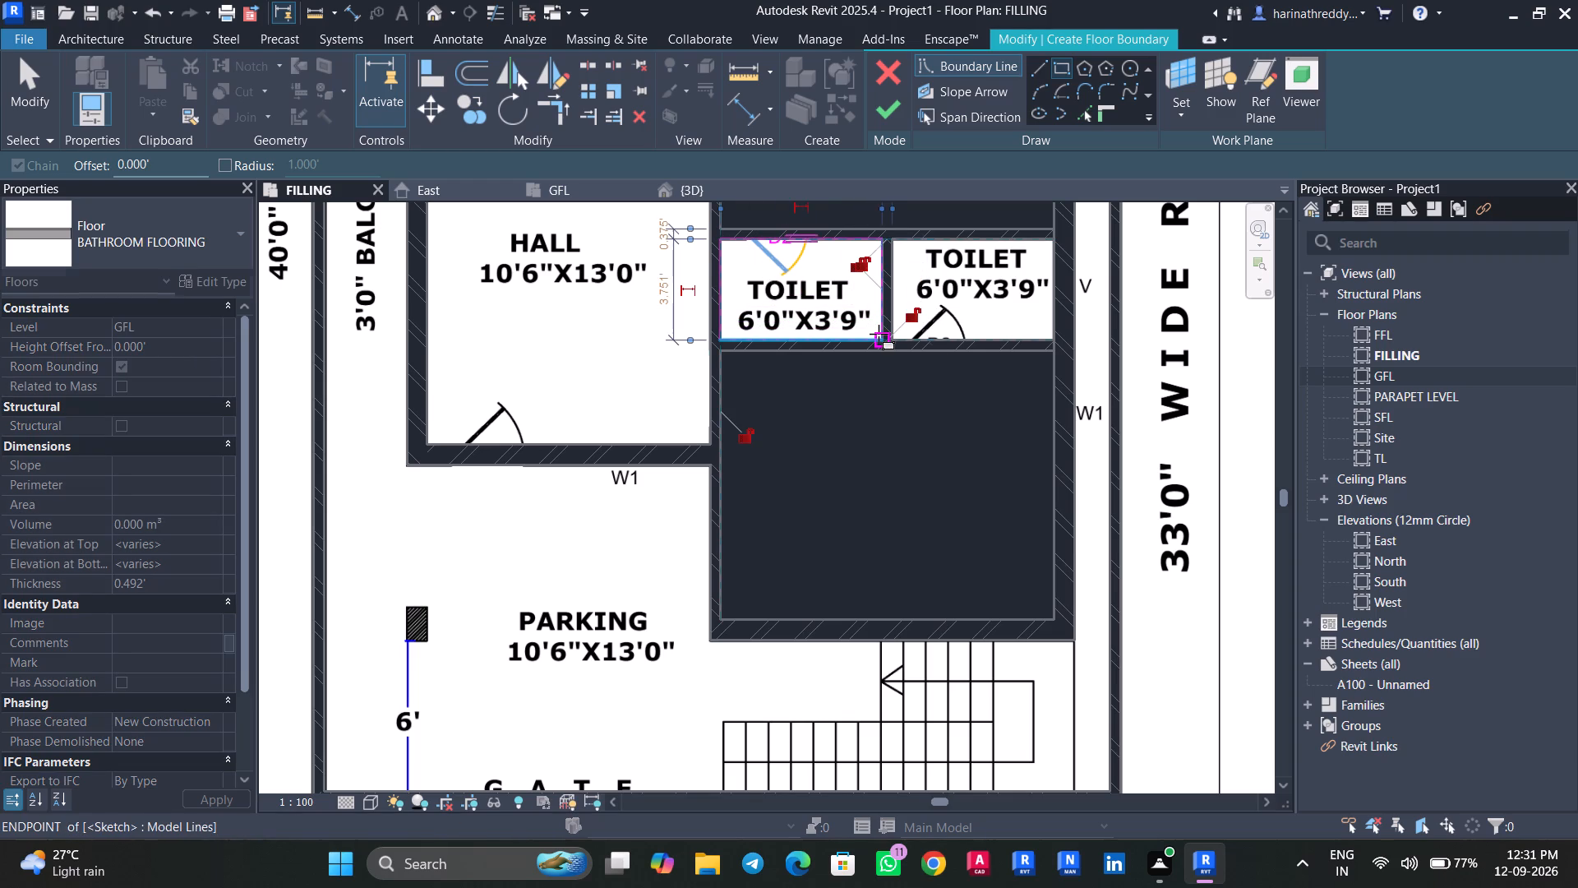
{"action": "left_click", "coordinate": [891, 112]}
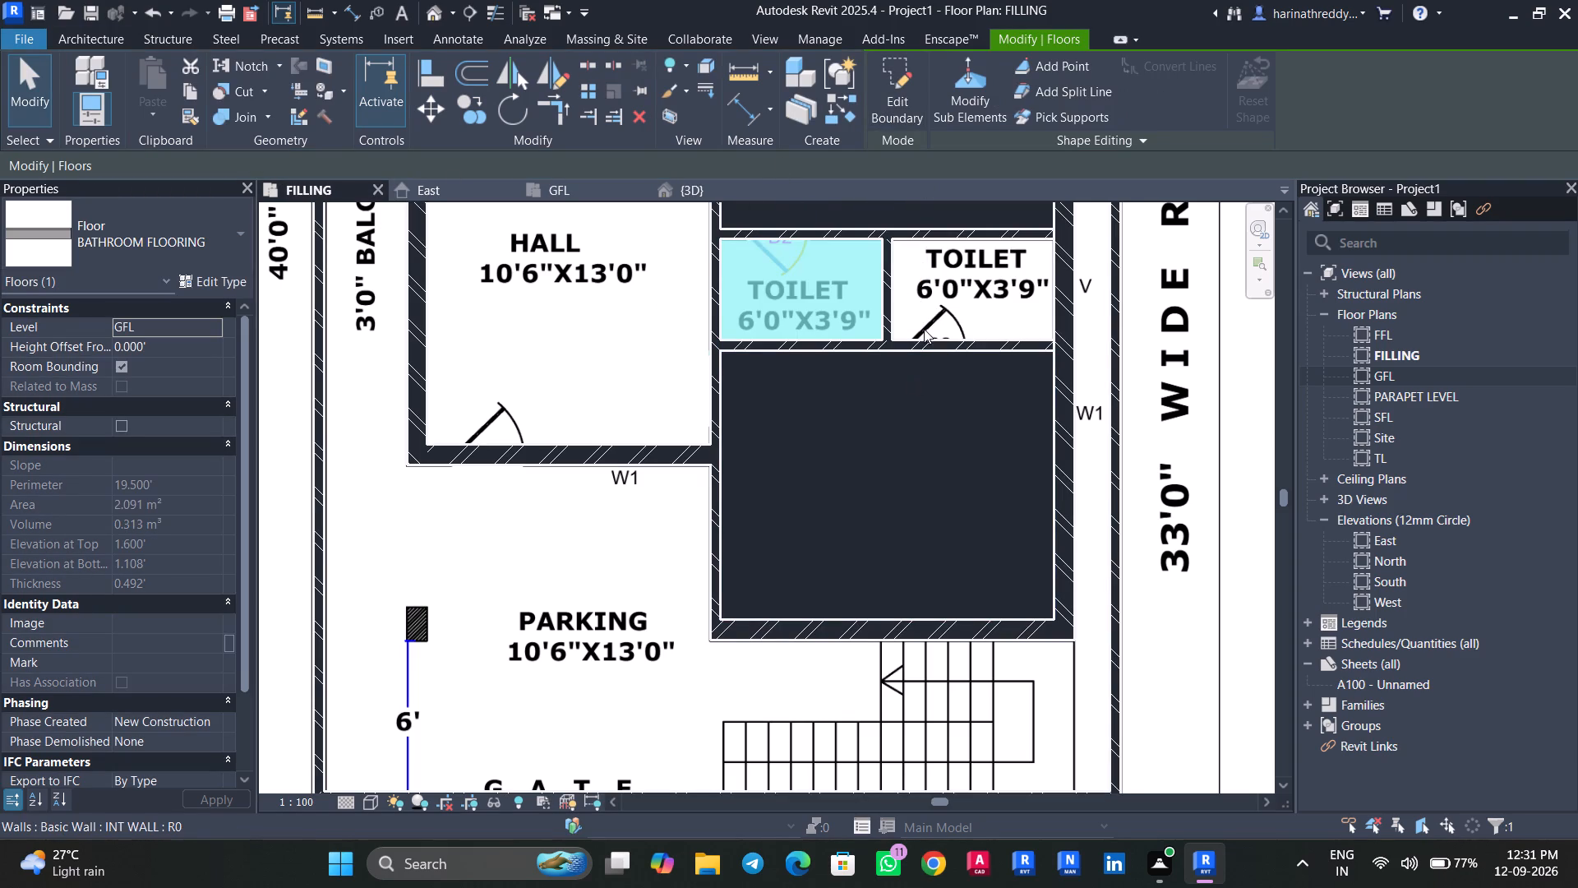
Create a second BATHROOM FLOORING floor on level GFL with a rectangular boundary along the inner faces of the other 6'0"X3'9" toilet.
{"action": "key", "text": "Return"}
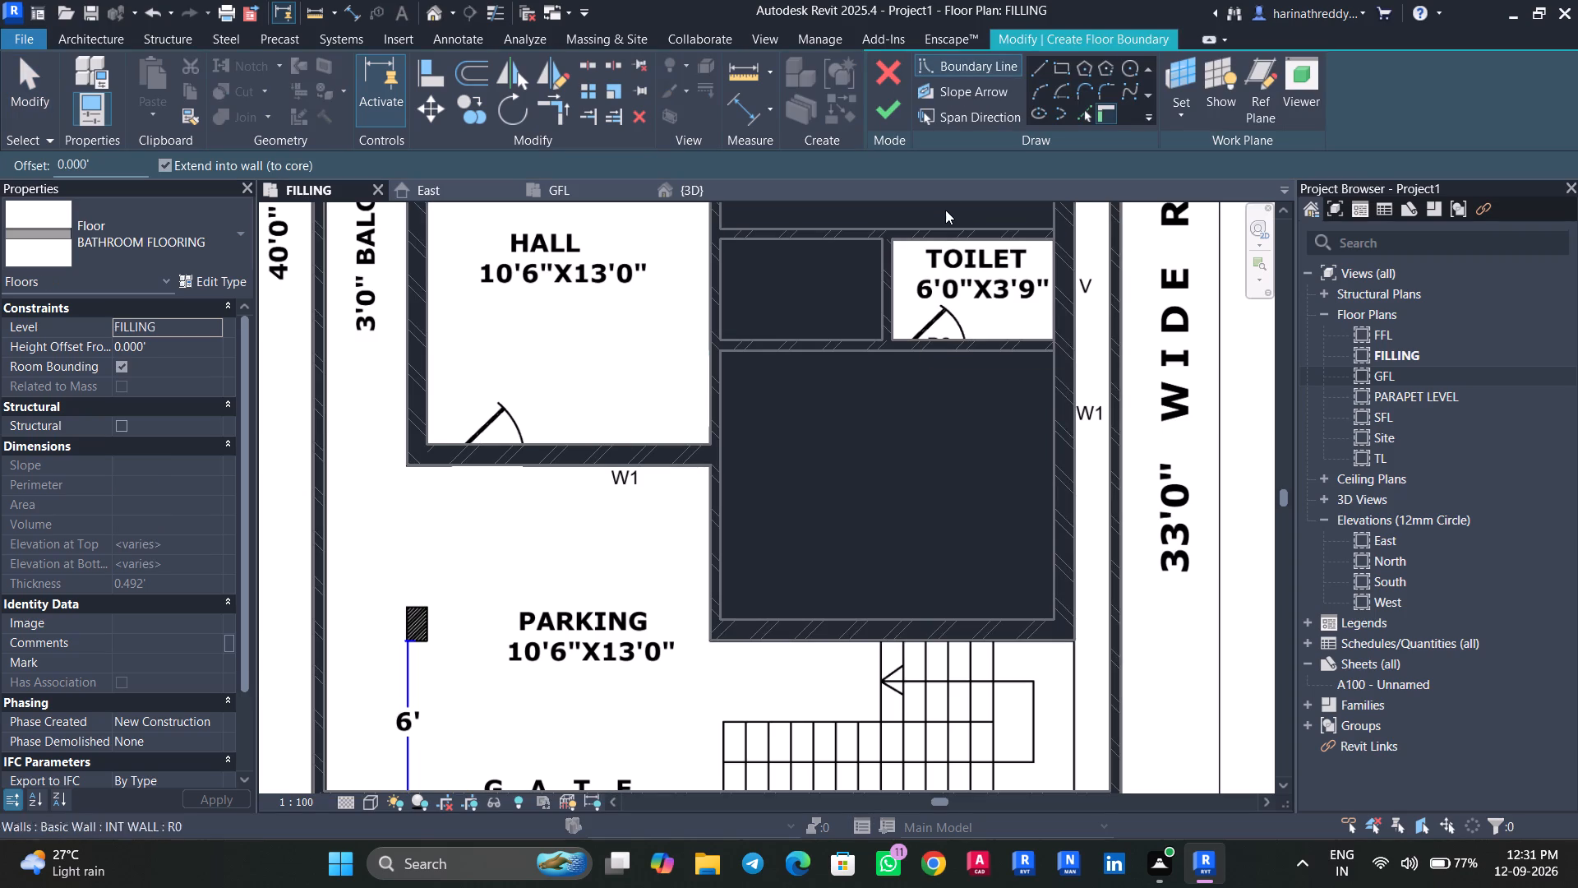
{"action": "left_click", "coordinate": [1050, 70]}
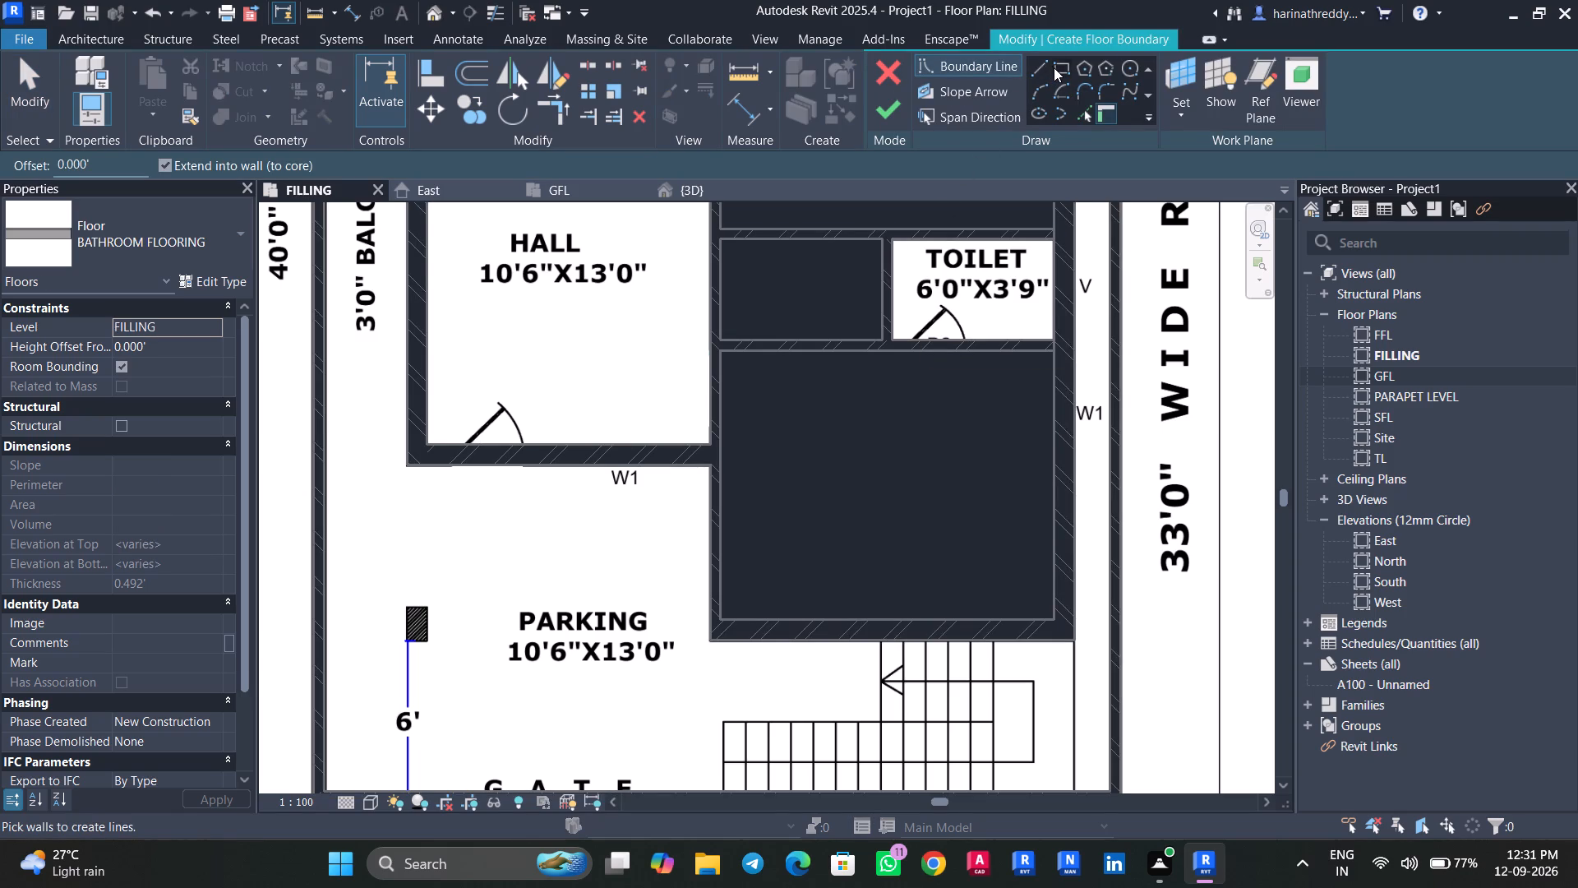
{"action": "left_click", "coordinate": [1054, 67]}
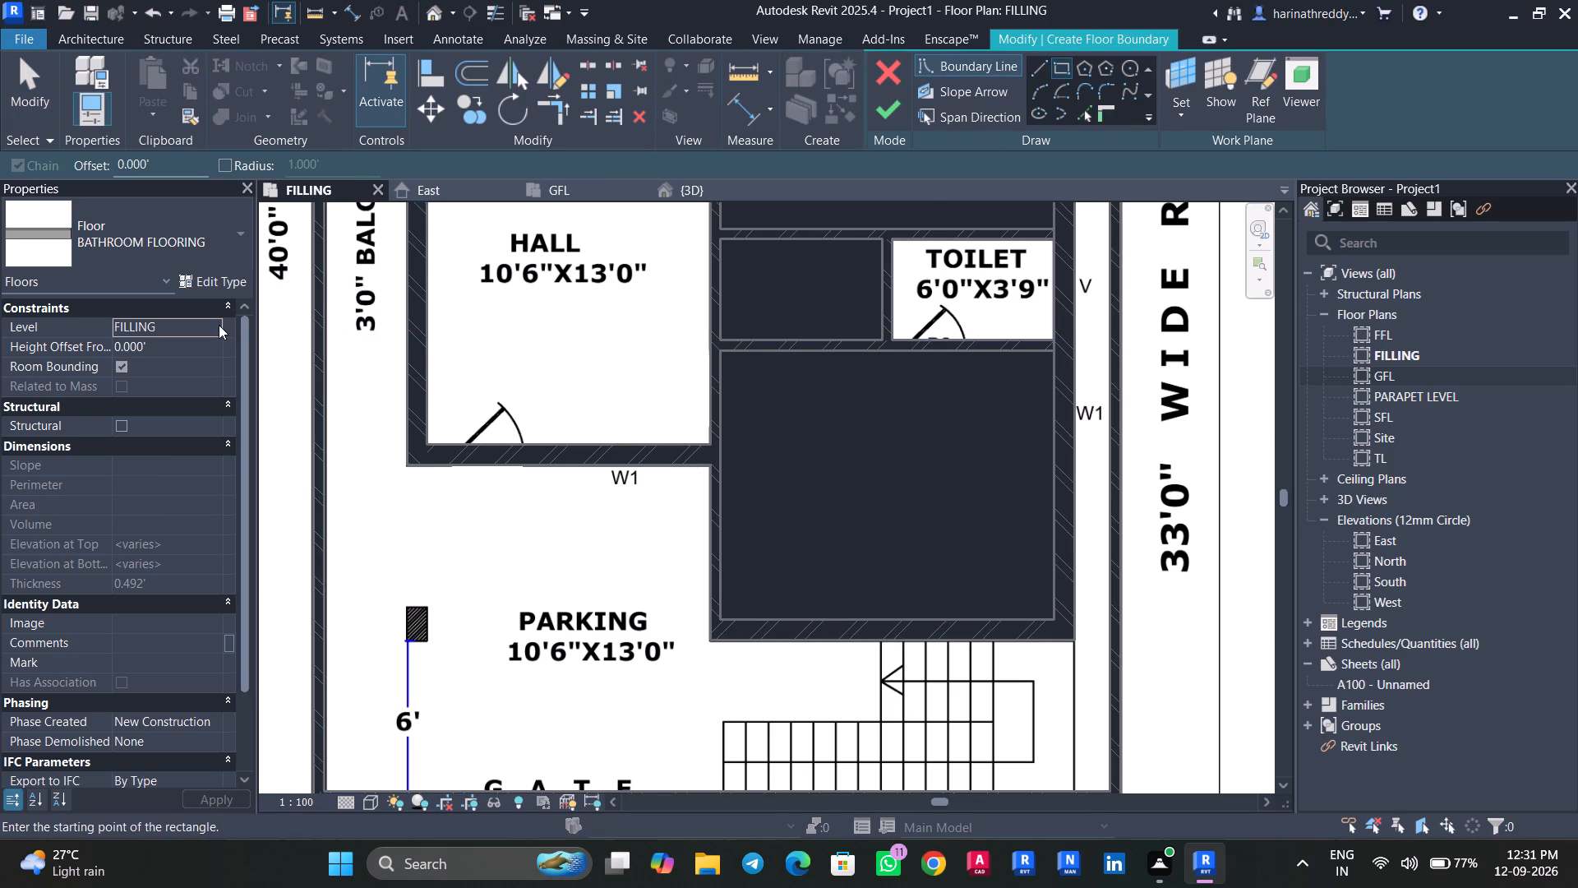
{"action": "left_click", "coordinate": [219, 325]}
{"action": "left_click", "coordinate": [206, 368]}
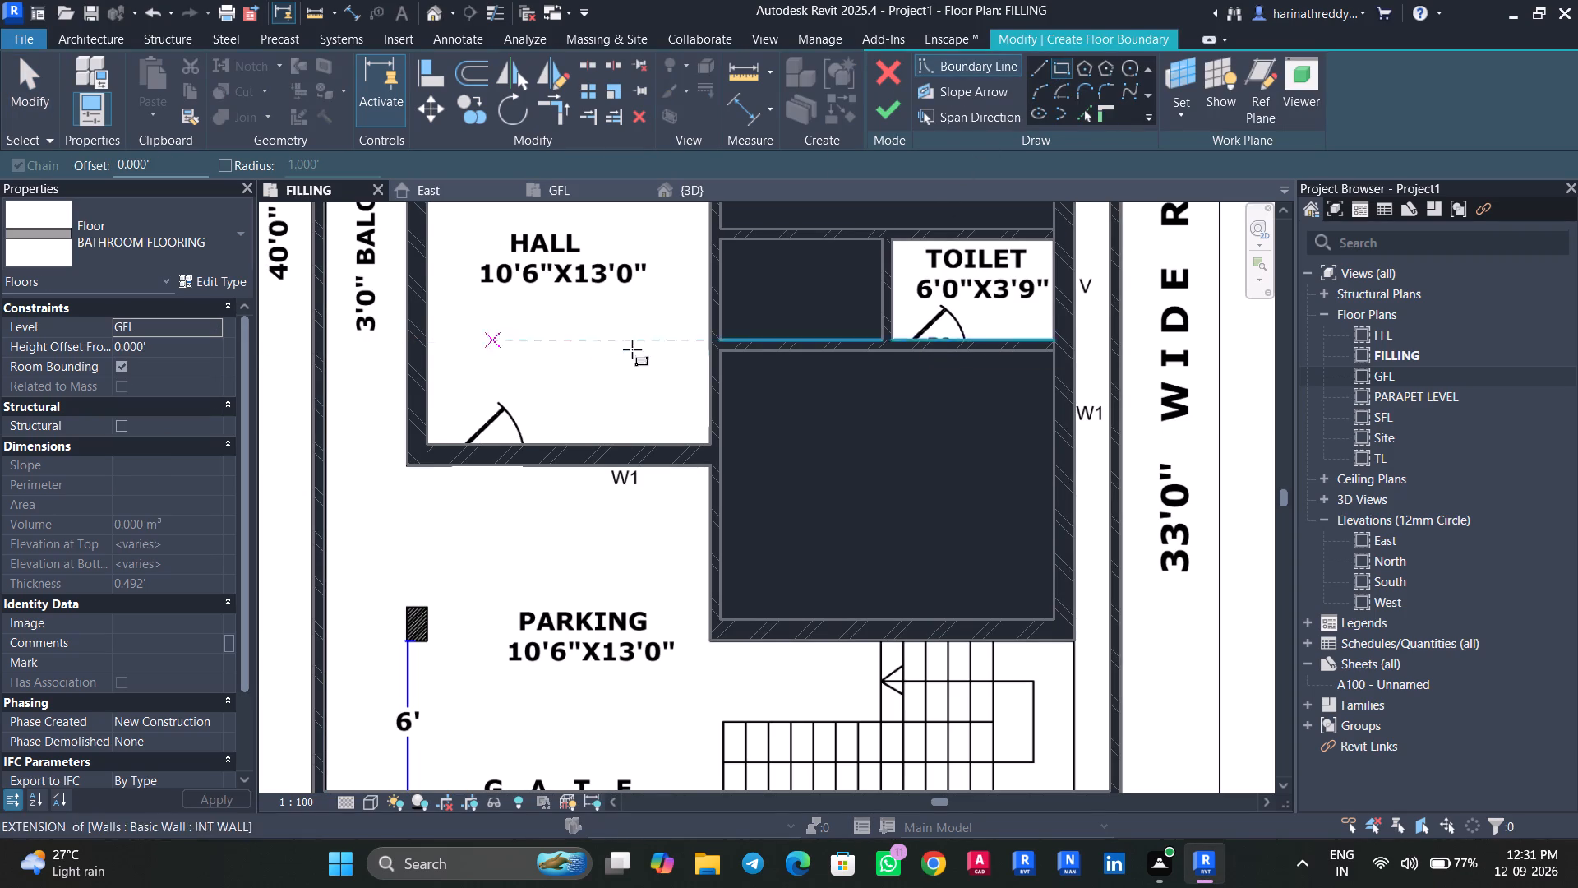
{"action": "left_click", "coordinate": [892, 238]}
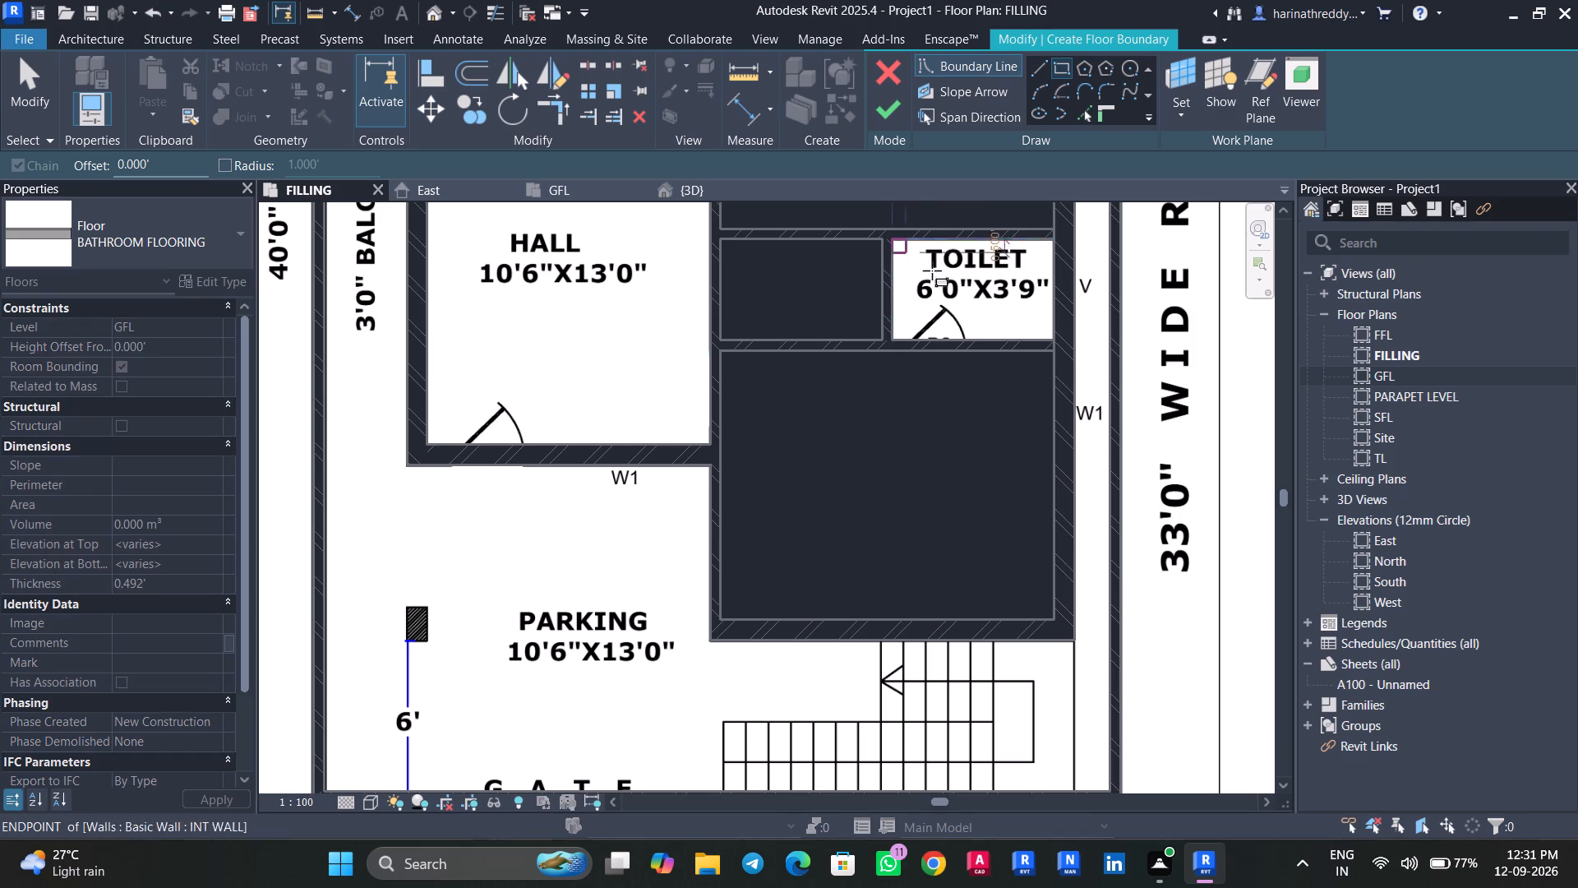
{"action": "left_click", "coordinate": [1053, 340]}
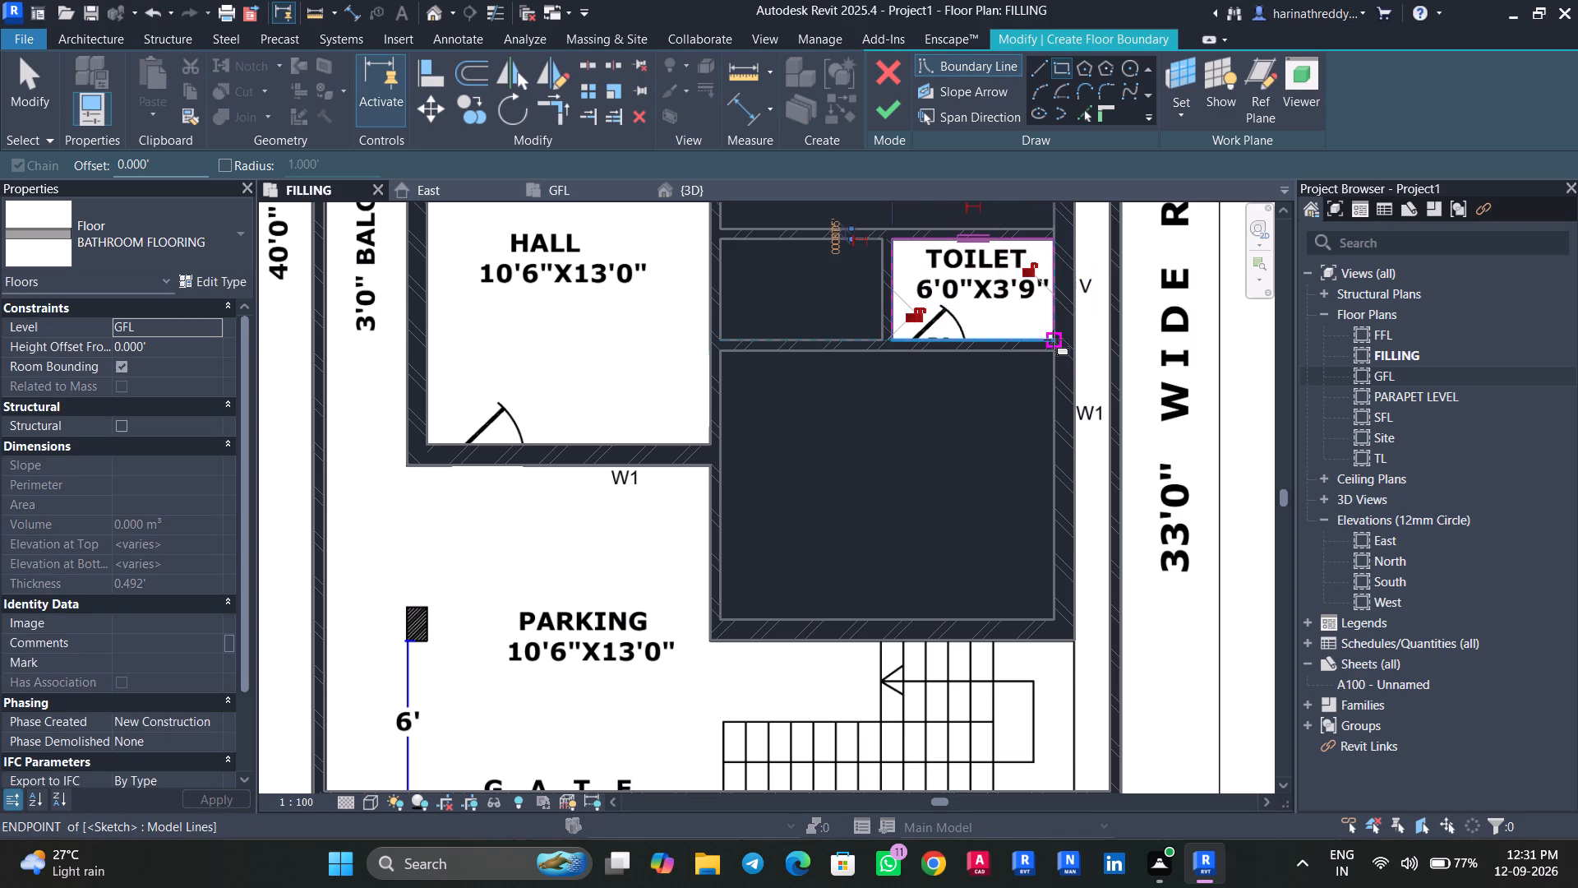
{"action": "left_click", "coordinate": [902, 105]}
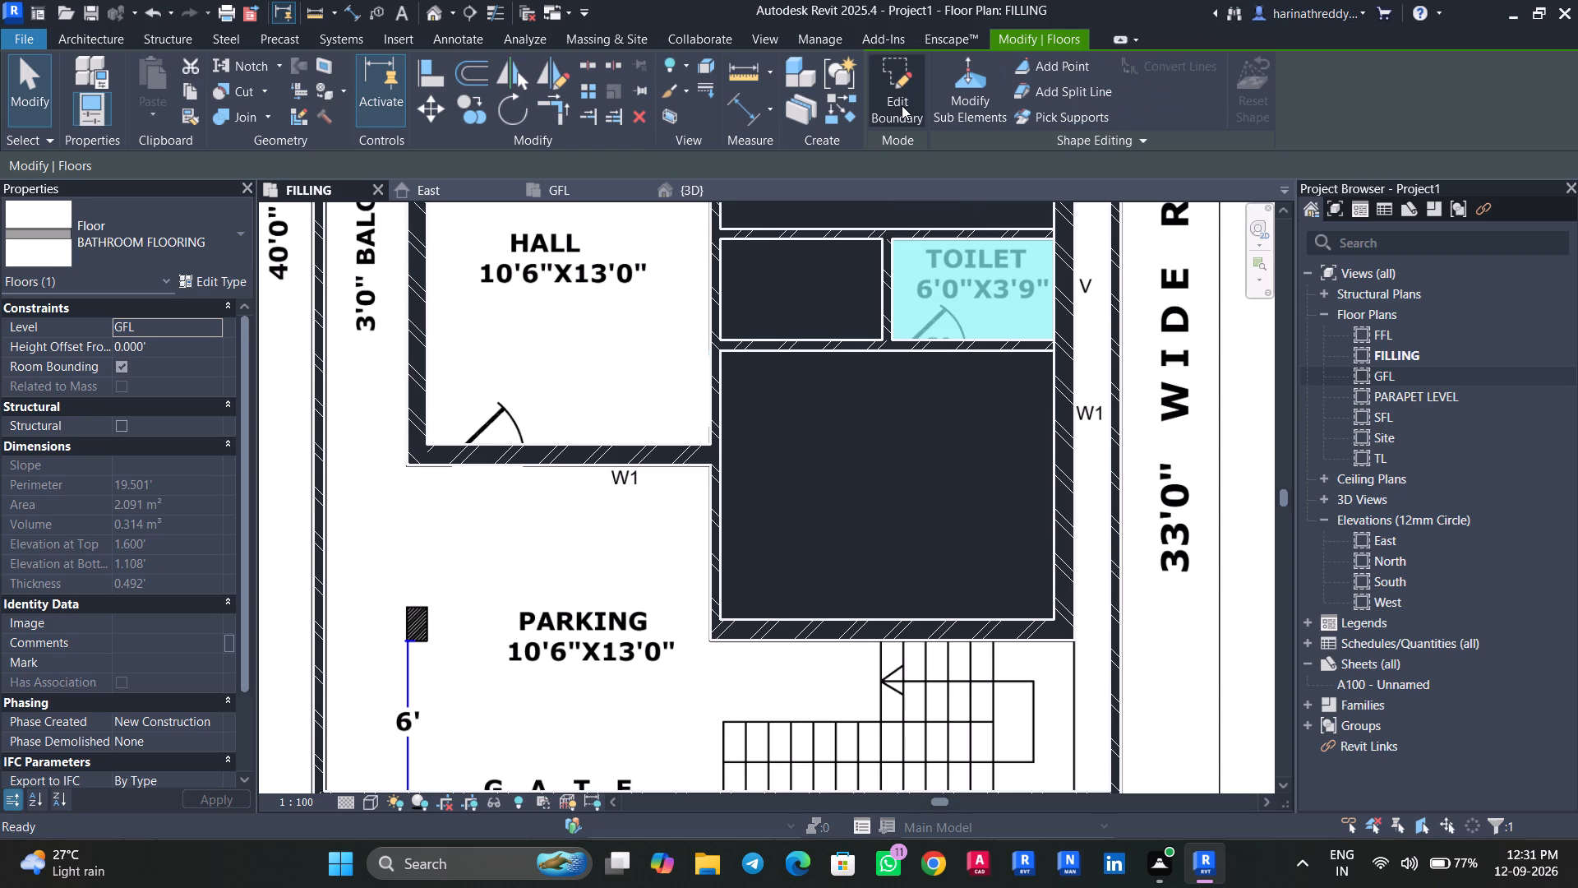
{"action": "left_click", "coordinate": [670, 324]}
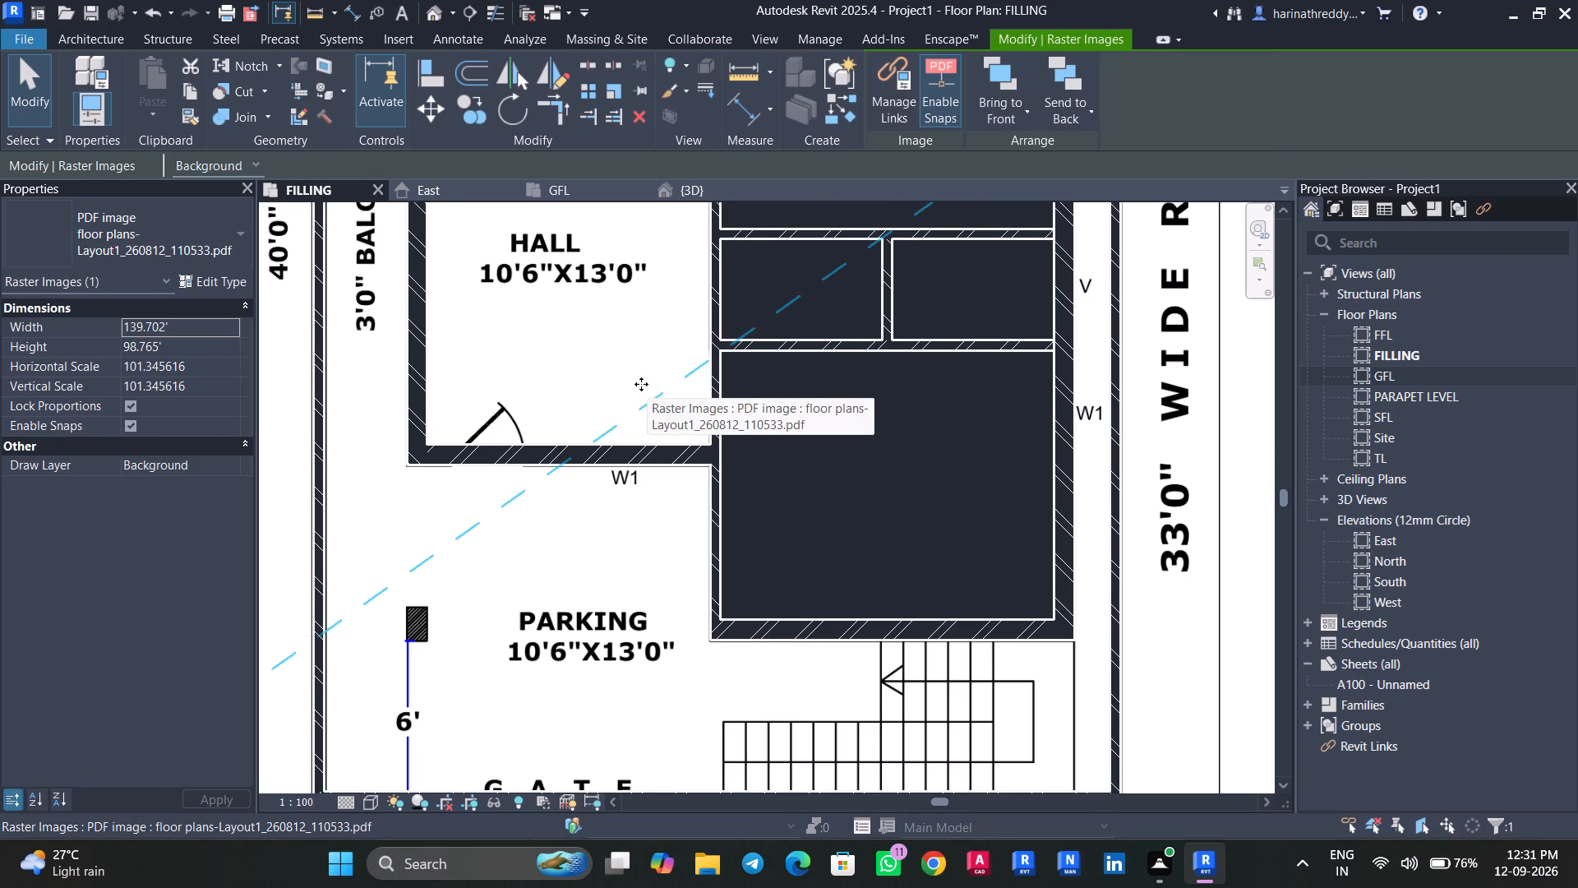
Start a new architectural floor, duplicate the BATHROOM FLOORING type as HALL FLOORING, and apply the new type.
{"action": "scroll", "coordinate": [586, 342], "scroll_direction": "down", "scroll_amount": 3}
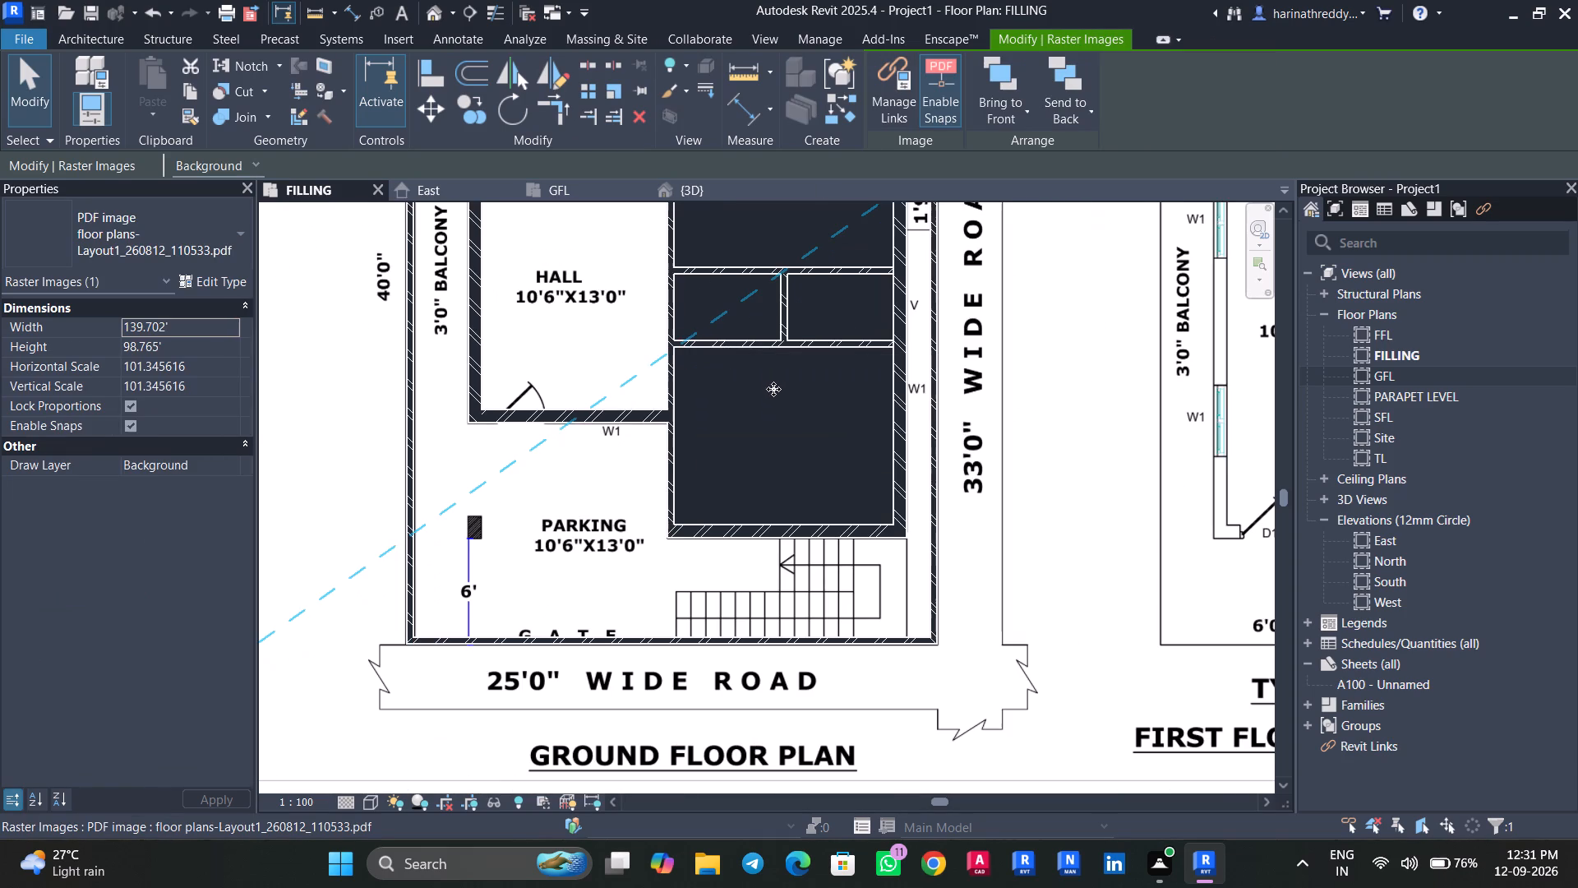
{"action": "left_click", "coordinate": [122, 35]}
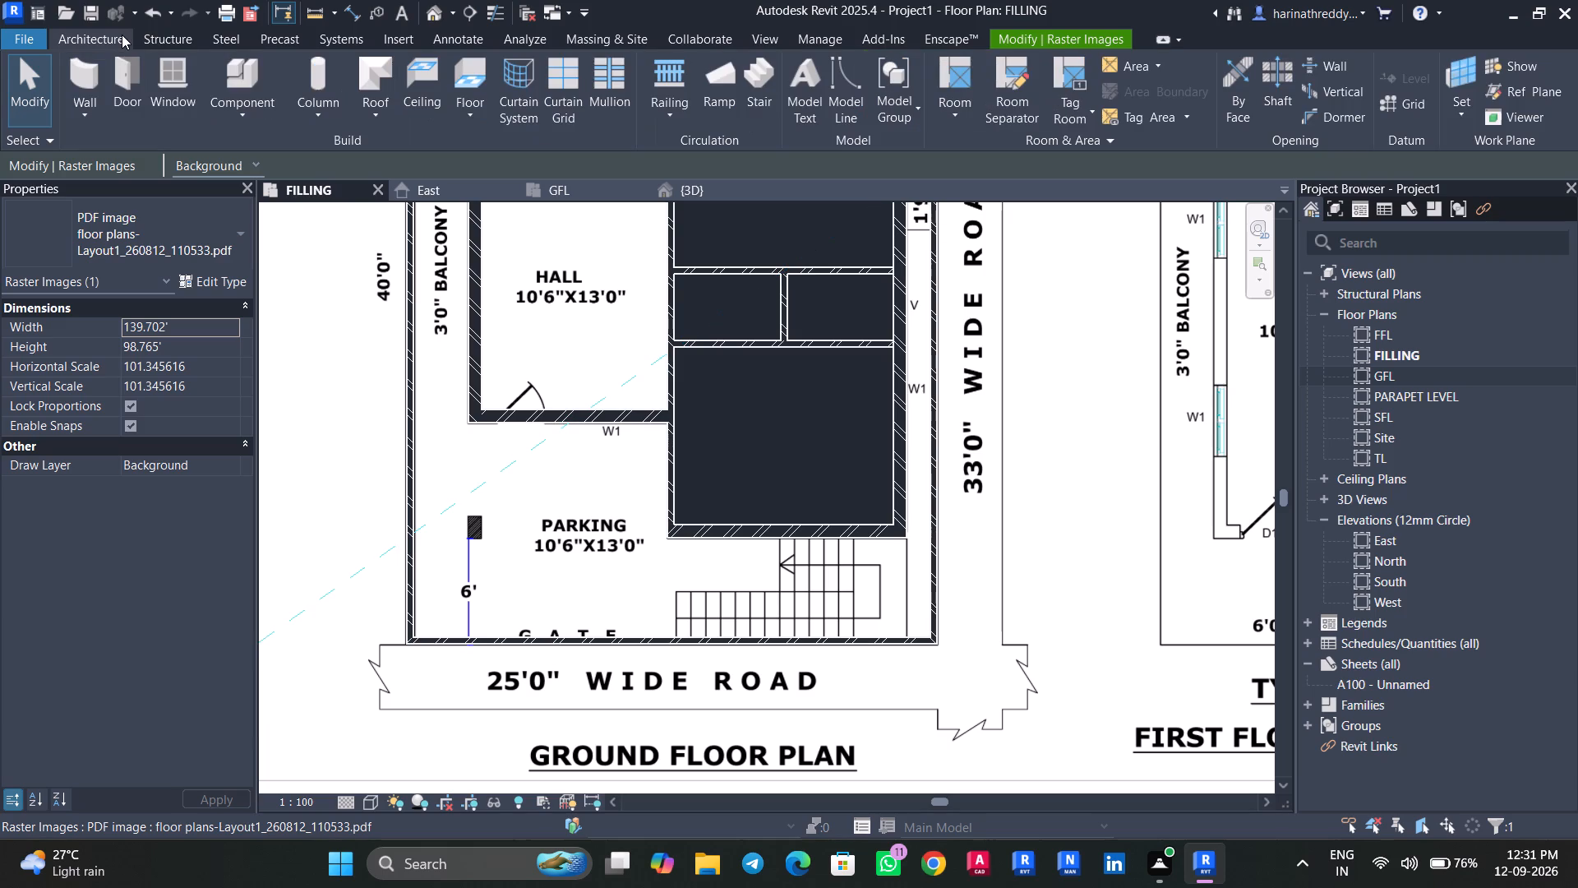
{"action": "left_click", "coordinate": [478, 104]}
{"action": "left_click", "coordinate": [478, 149]}
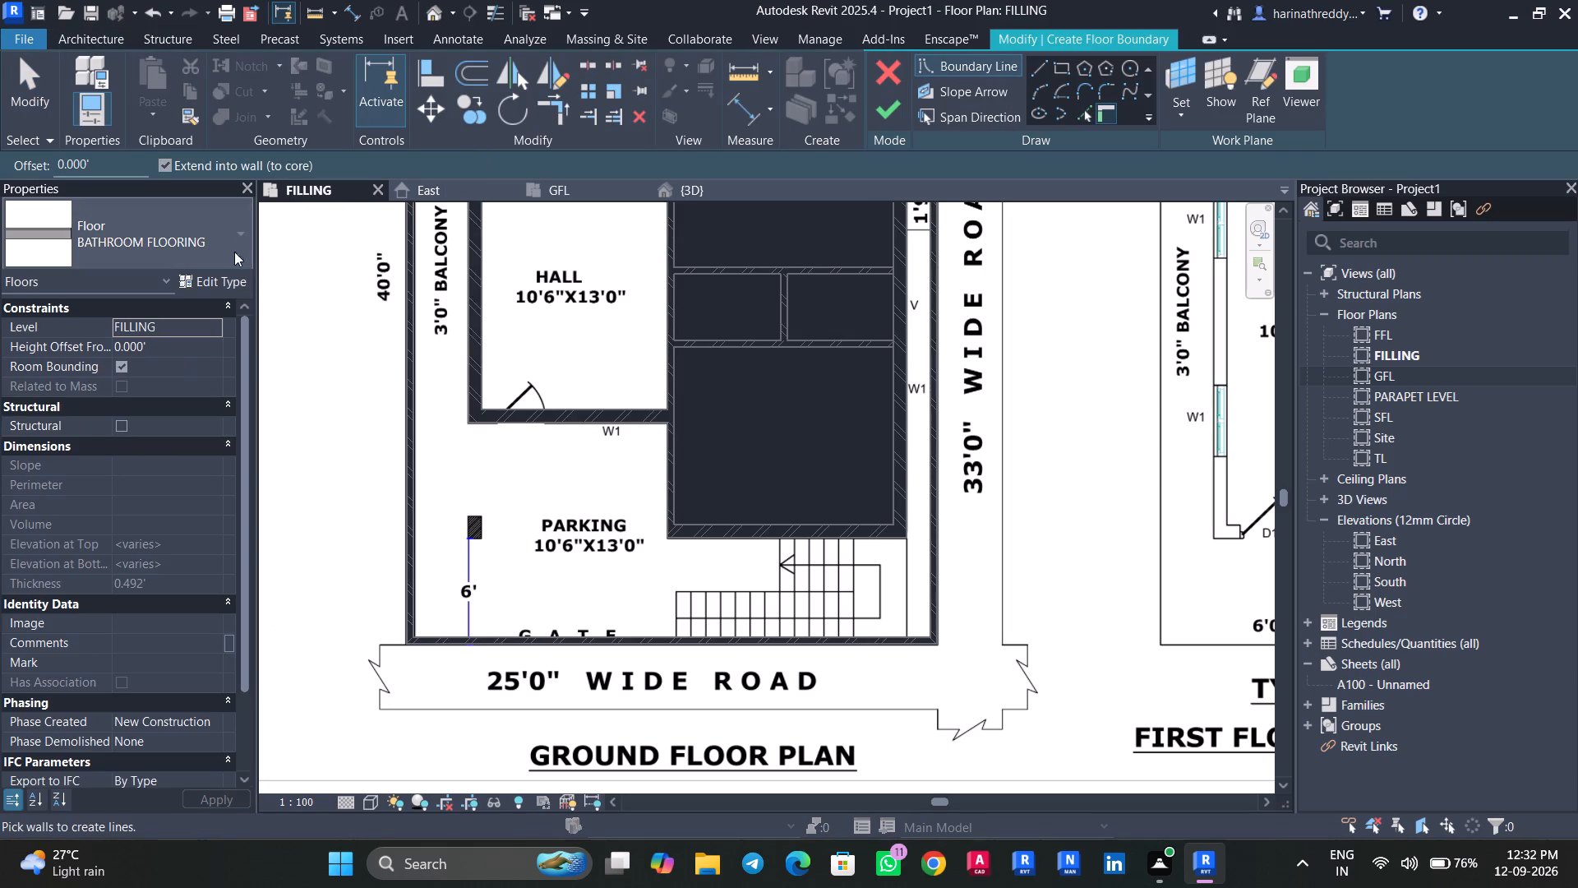
{"action": "left_click", "coordinate": [214, 275]}
{"action": "left_click", "coordinate": [1474, 243]}
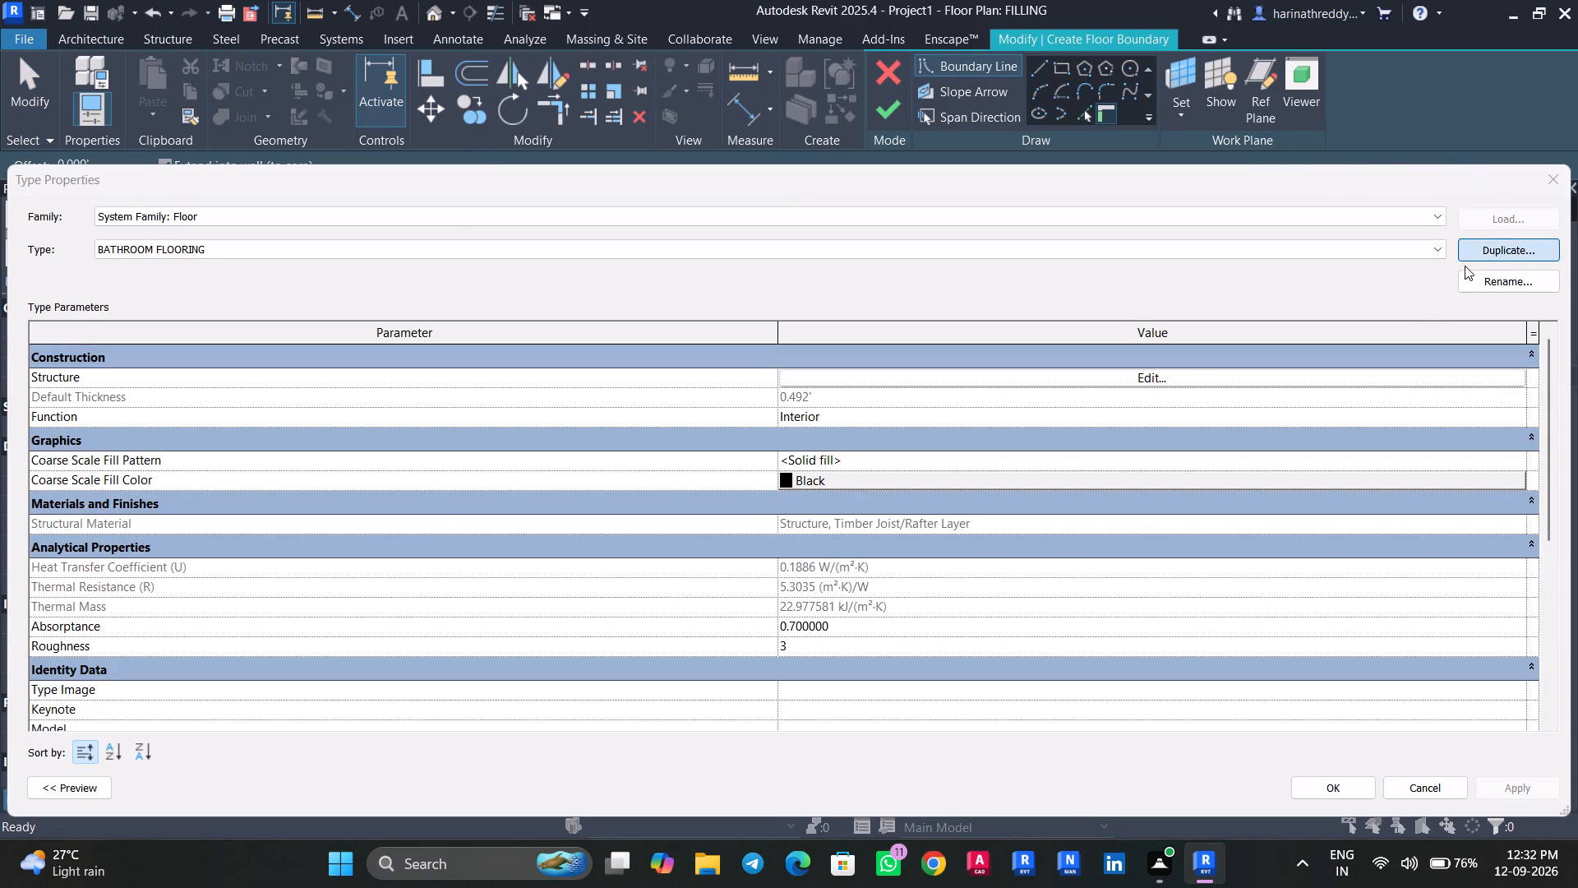
{"action": "type", "text": "HALL FLOORING"}
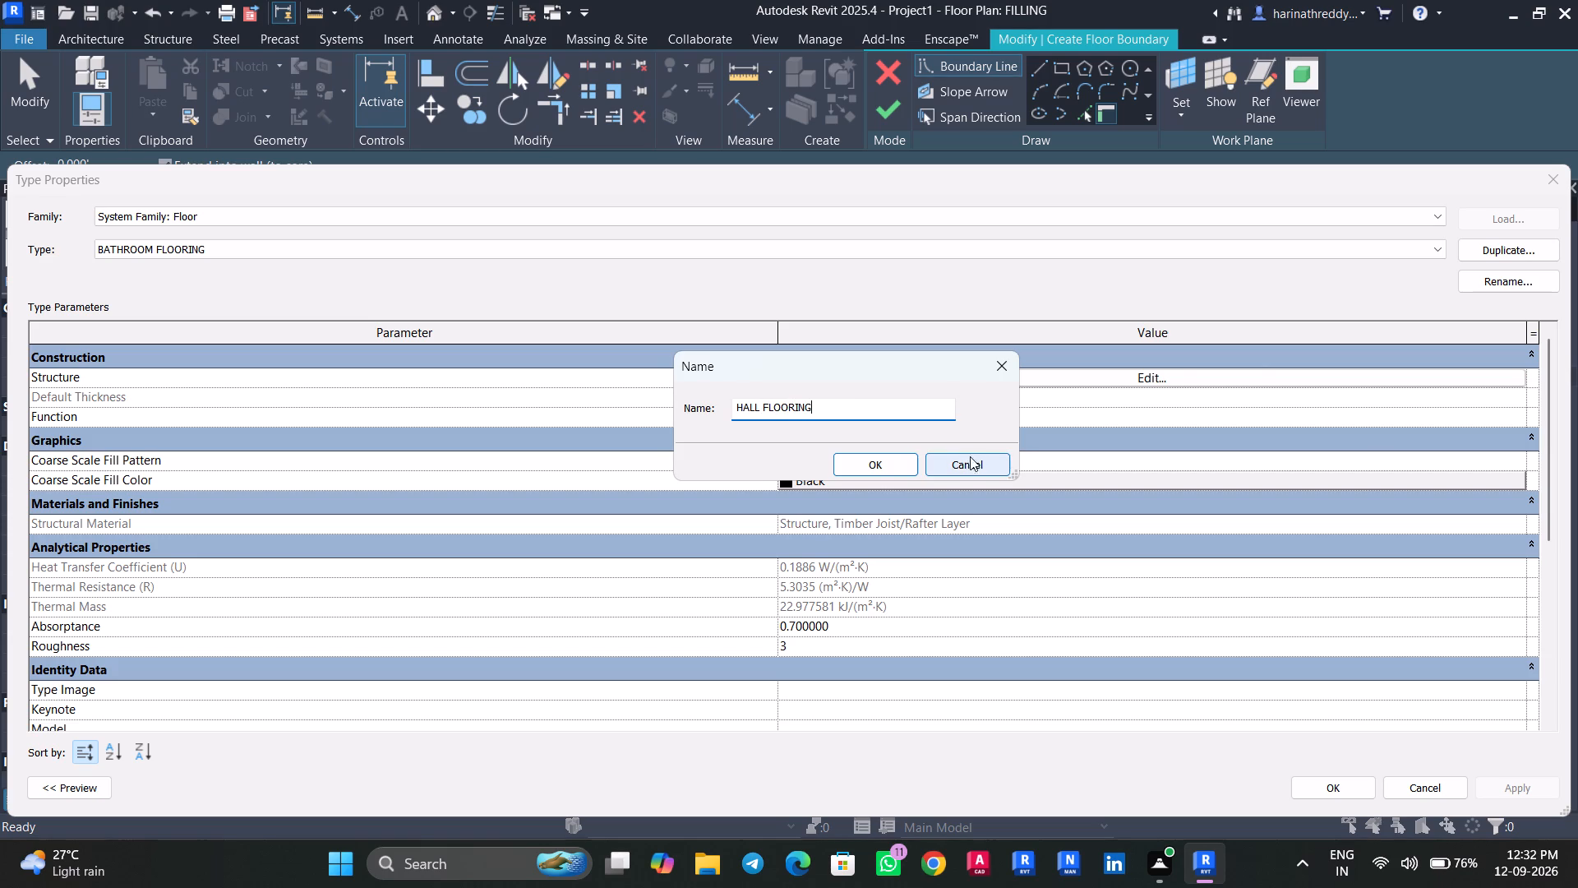
{"action": "left_click", "coordinate": [874, 469]}
{"action": "left_click", "coordinate": [946, 384]}
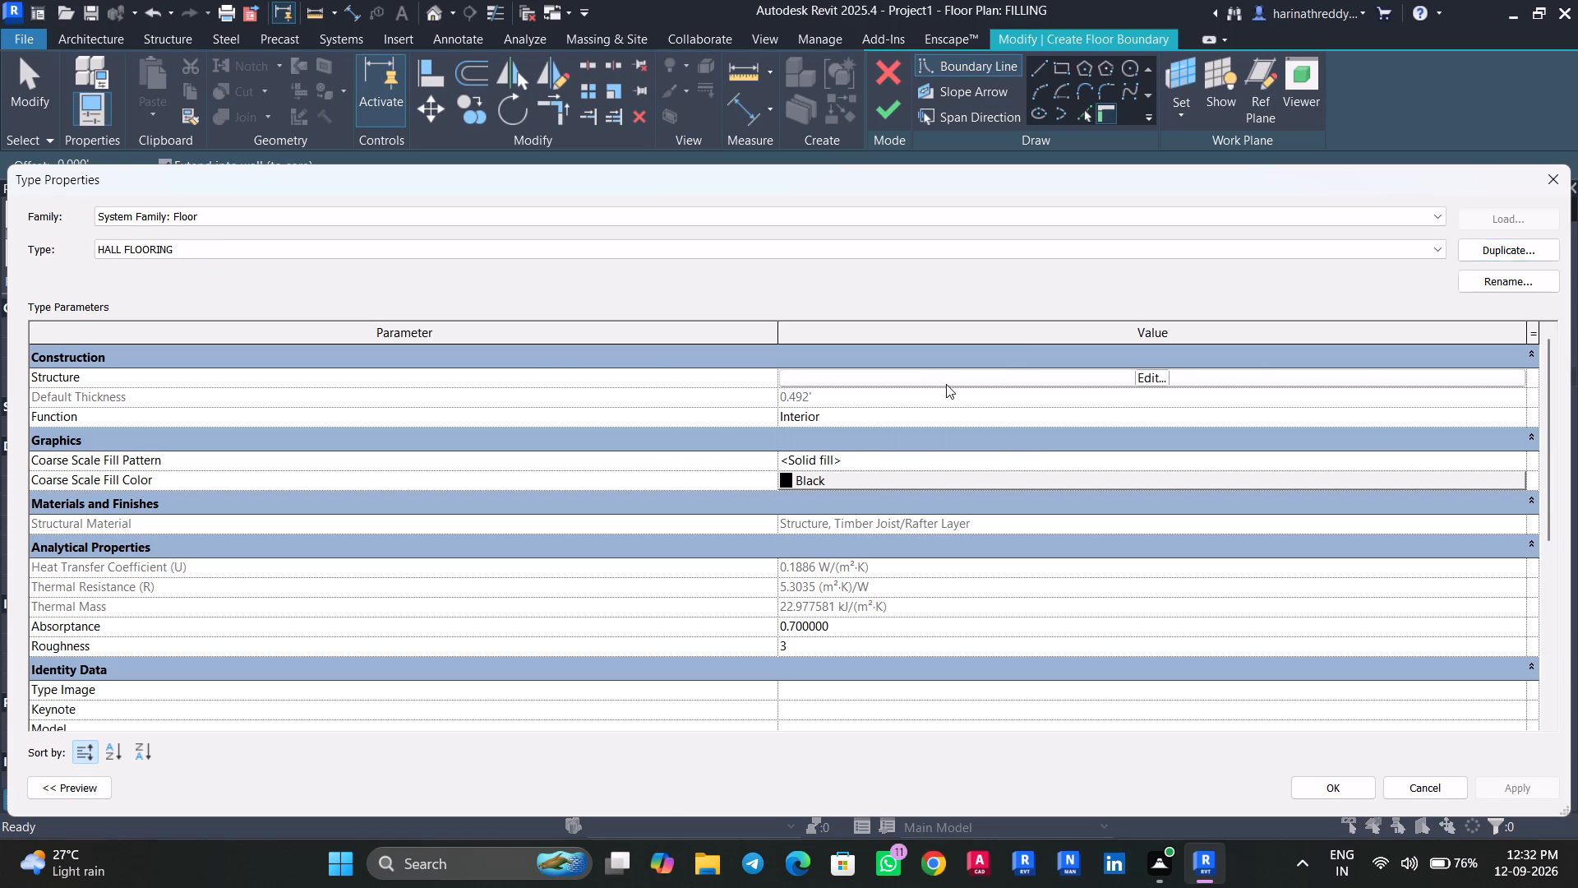
{"action": "left_click", "coordinate": [1315, 735]}
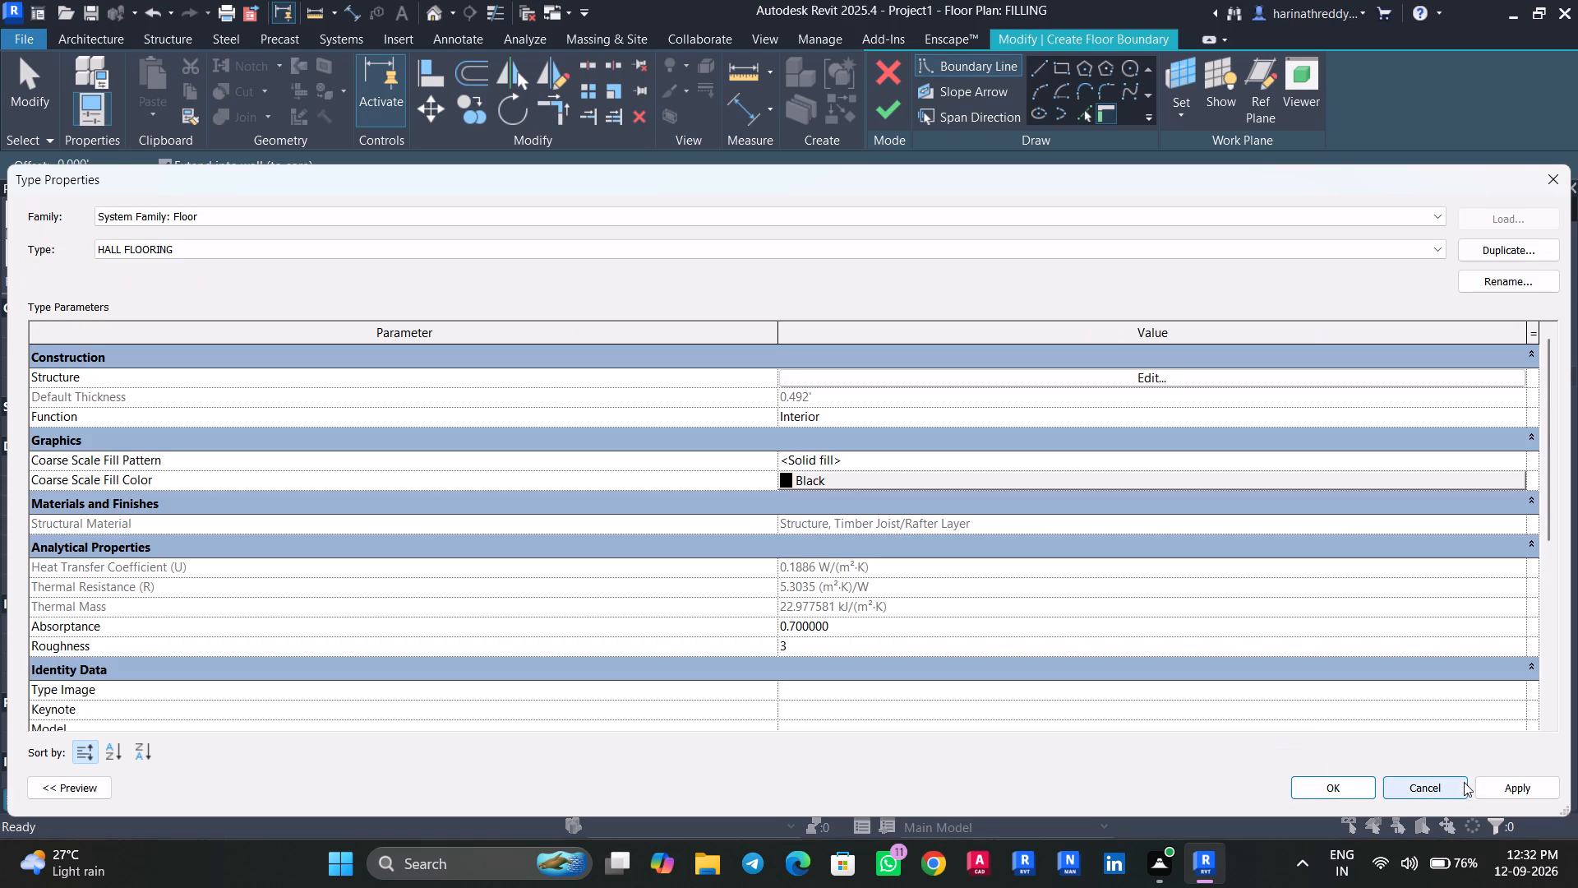
{"action": "left_click", "coordinate": [1496, 776]}
{"action": "left_click", "coordinate": [1317, 798]}
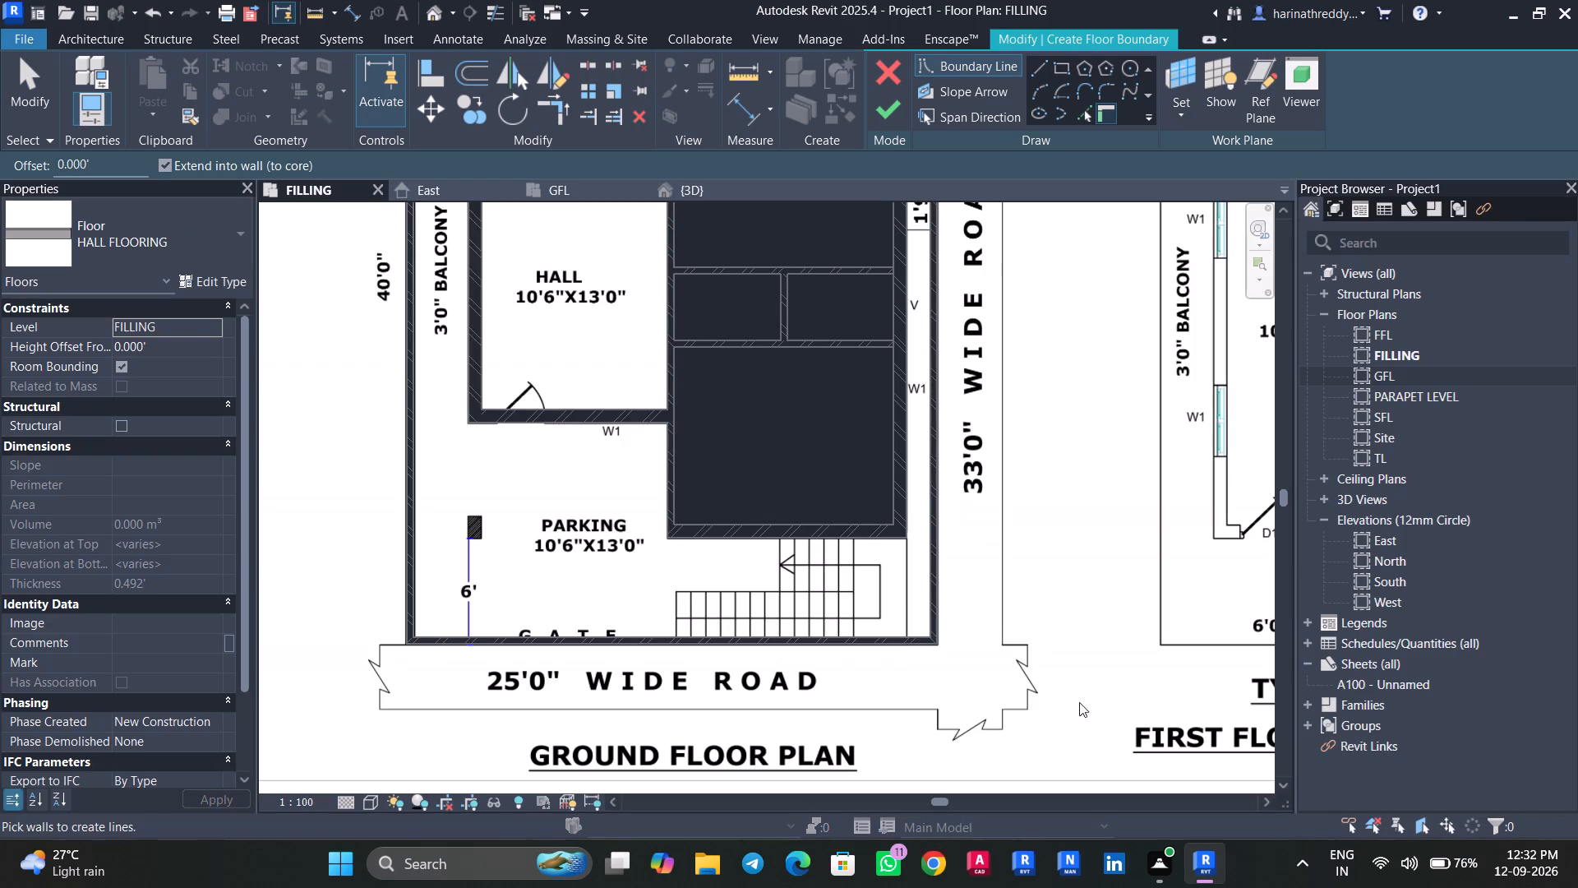
Create the HALL FLOORING floor on level GFL with a rectangular boundary along the inner faces of the 10'6"X13'0" hall, meeting the adjoining floor.
{"action": "key", "text": "Return"}
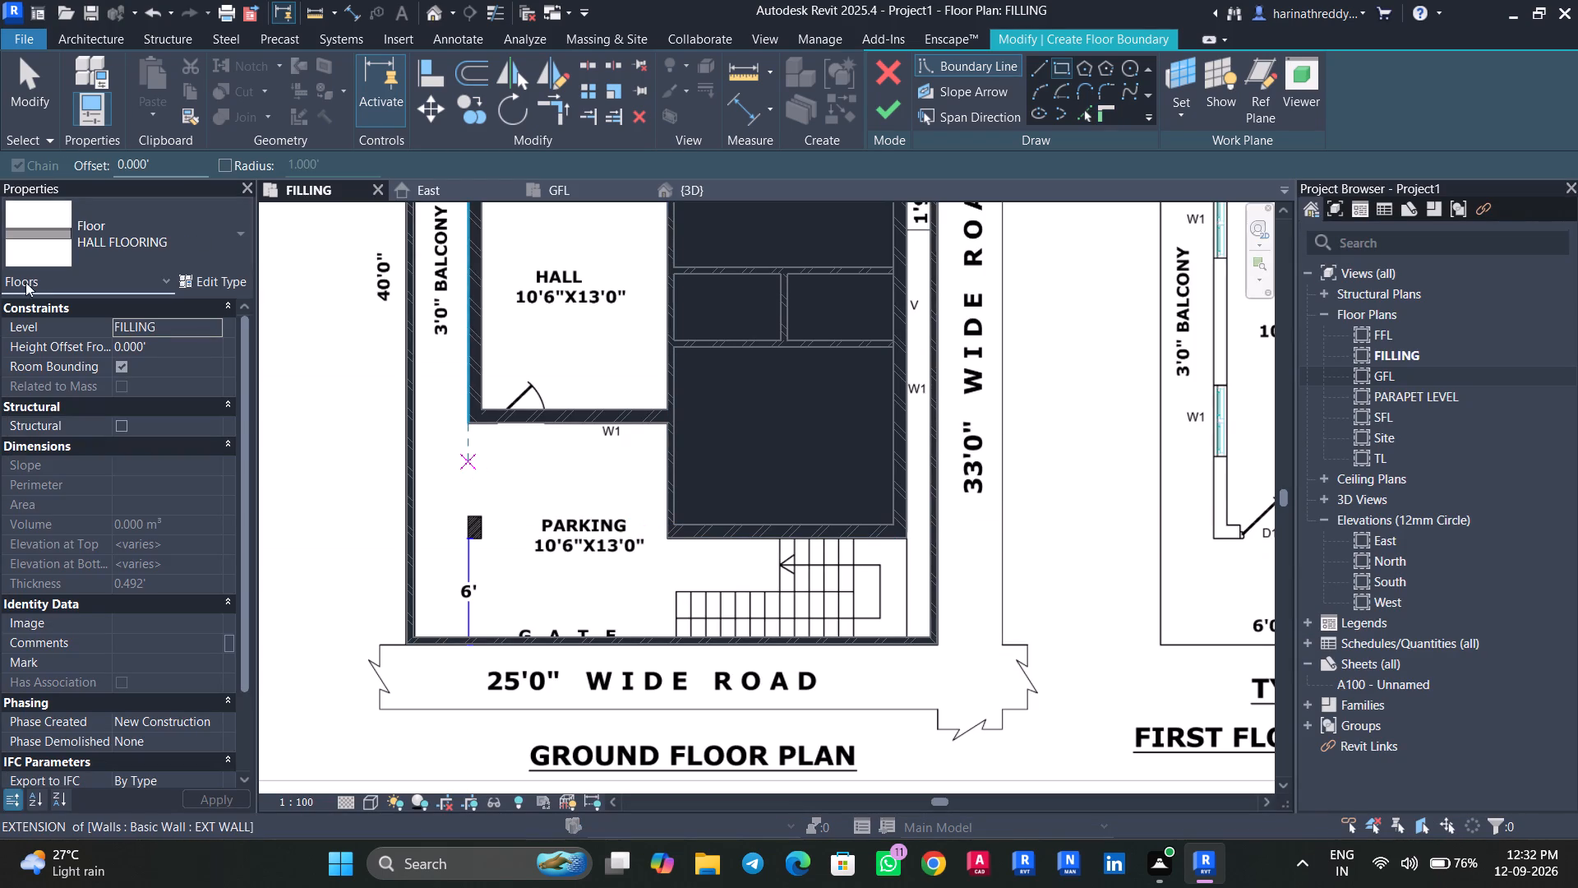
{"action": "left_click", "coordinate": [203, 324]}
{"action": "left_click", "coordinate": [210, 325]}
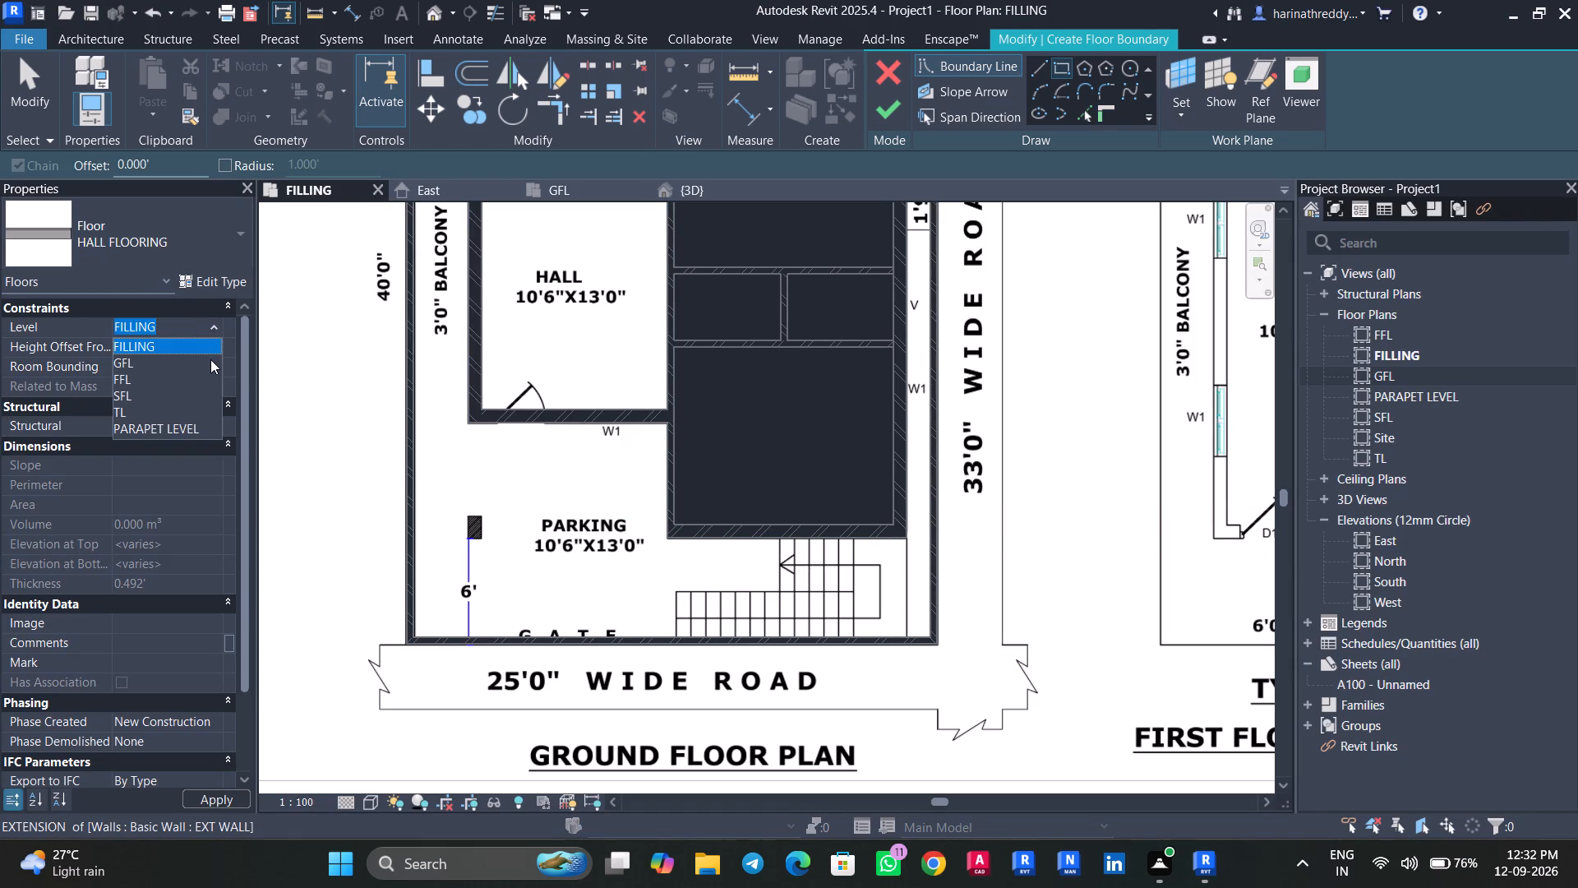
{"action": "left_click", "coordinate": [210, 359]}
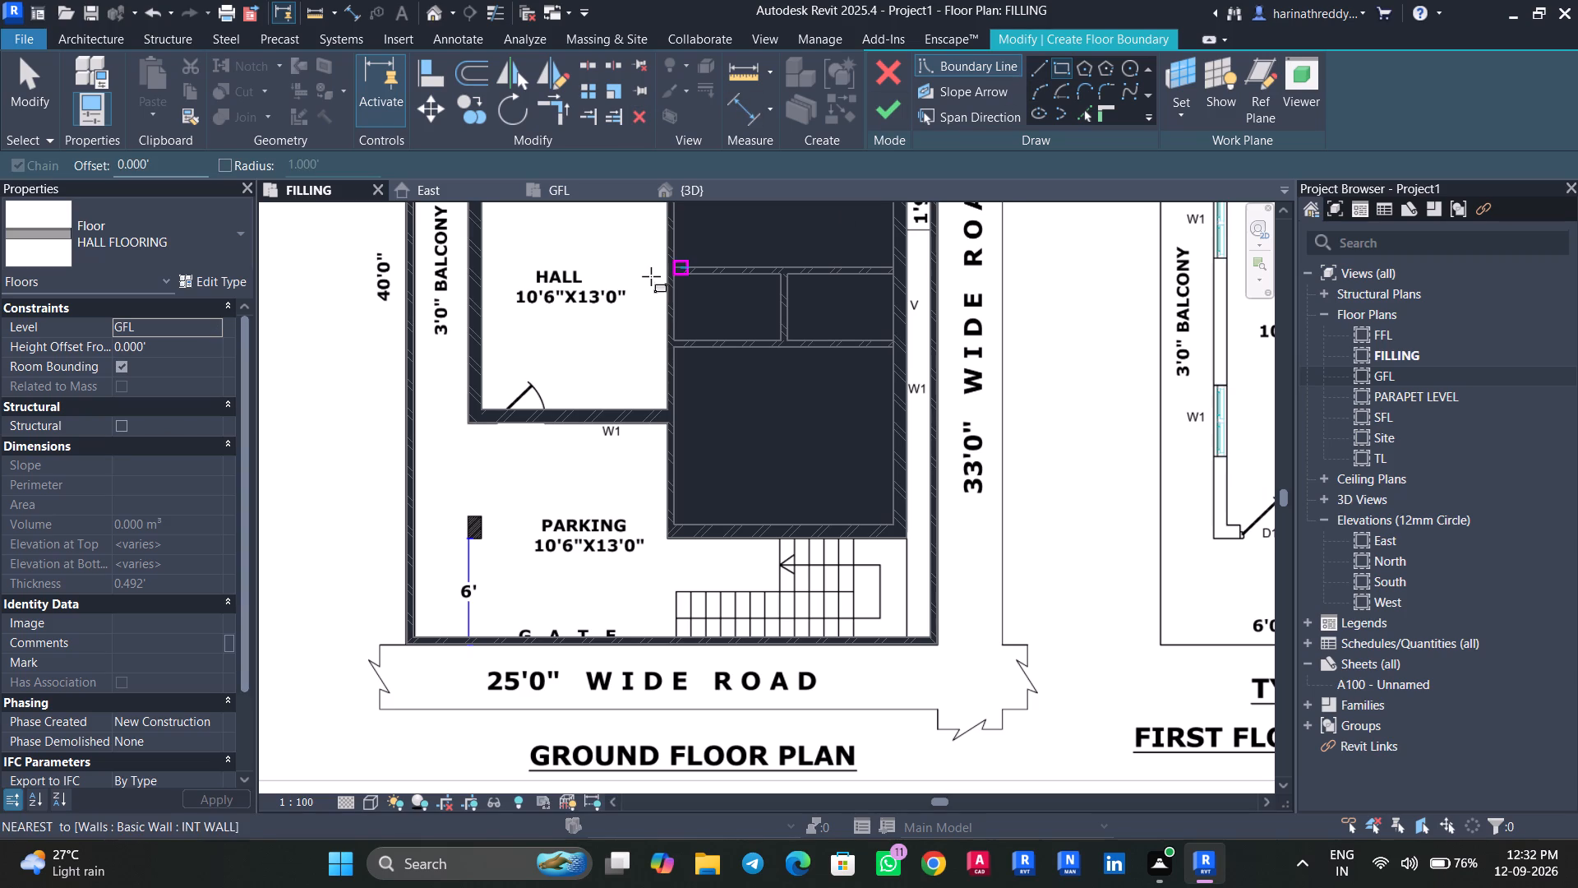
{"action": "middle_click_drag", "start_coordinate": [637, 276], "coordinate": [655, 428]}
{"action": "scroll", "coordinate": [547, 338], "scroll_direction": "up", "scroll_amount": 6}
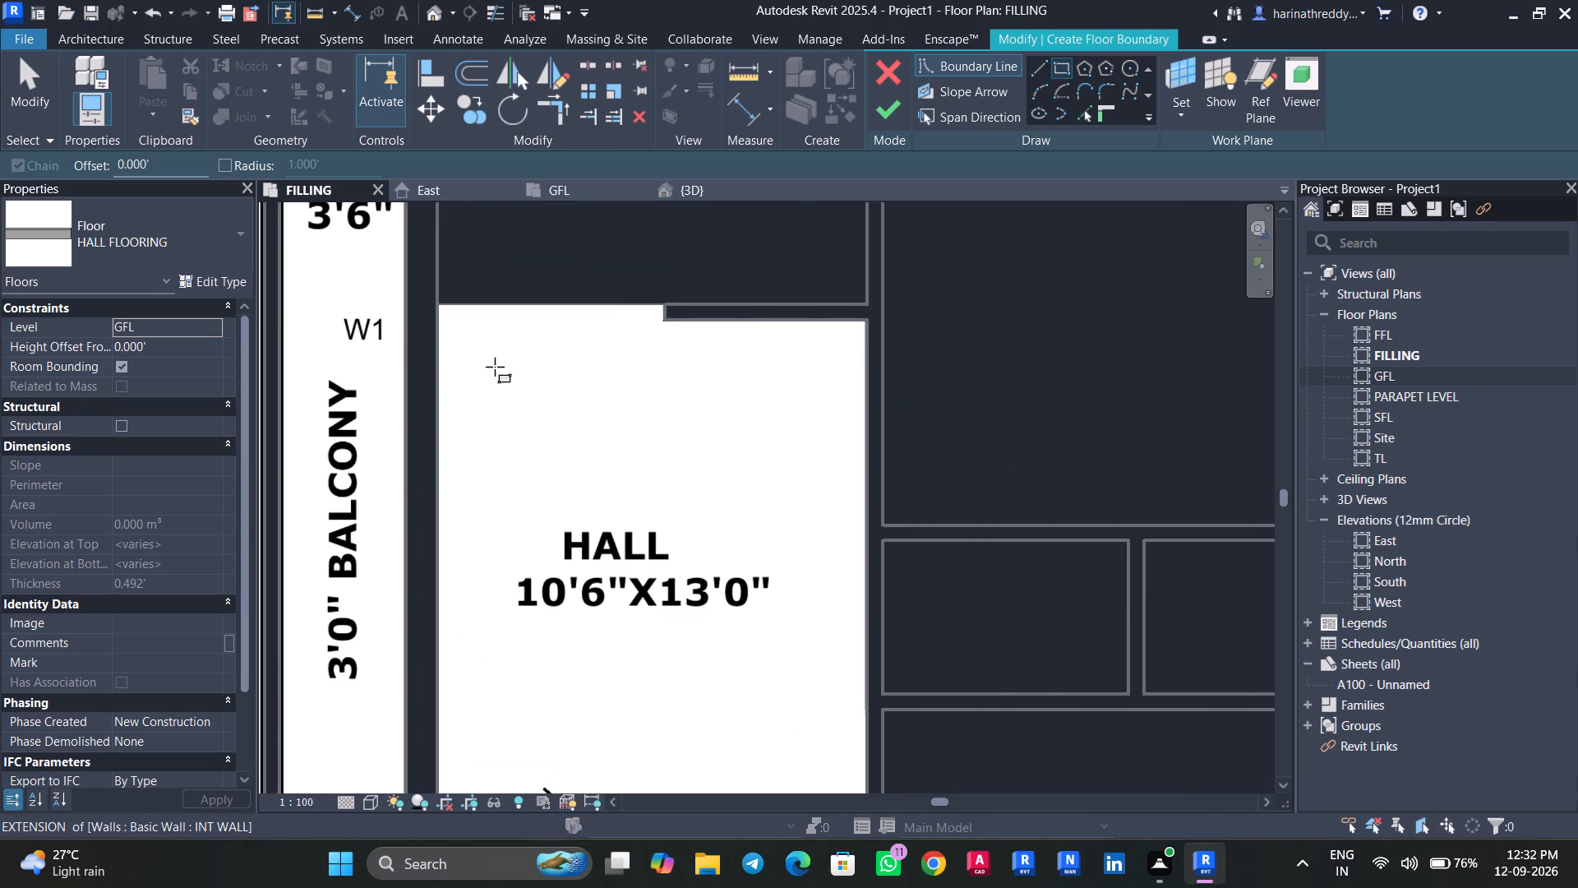
{"action": "left_click", "coordinate": [441, 305]}
{"action": "scroll", "coordinate": [750, 615], "scroll_direction": "down", "scroll_amount": 5}
{"action": "middle_click_drag", "start_coordinate": [747, 615], "coordinate": [708, 523]}
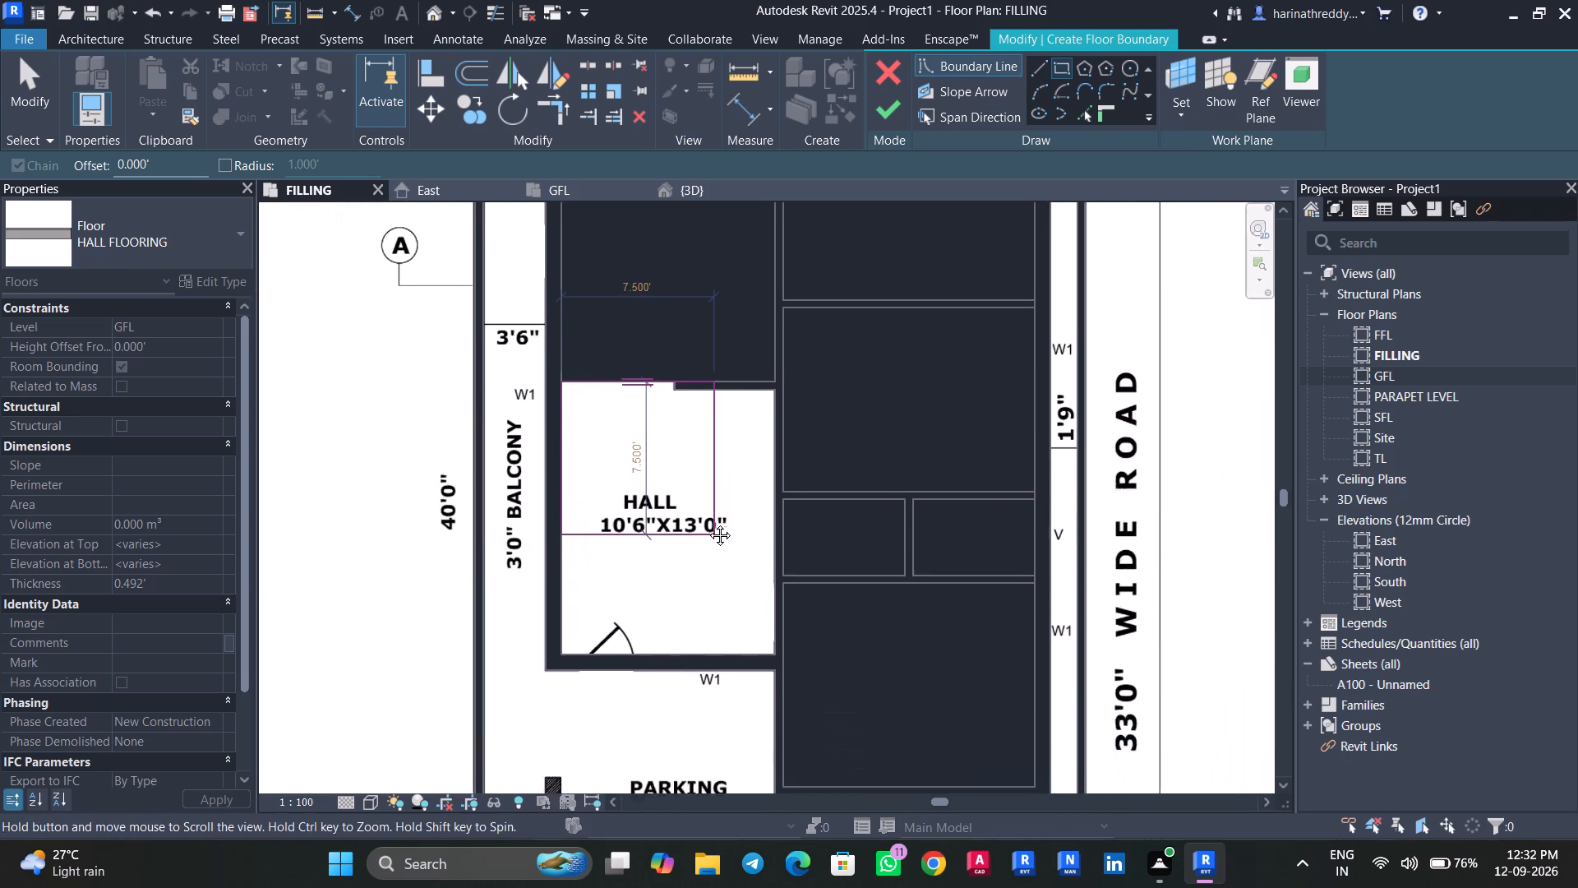
{"action": "middle_click_drag", "start_coordinate": [708, 523], "coordinate": [698, 503]}
{"action": "scroll", "coordinate": [757, 614], "scroll_direction": "up", "scroll_amount": 7}
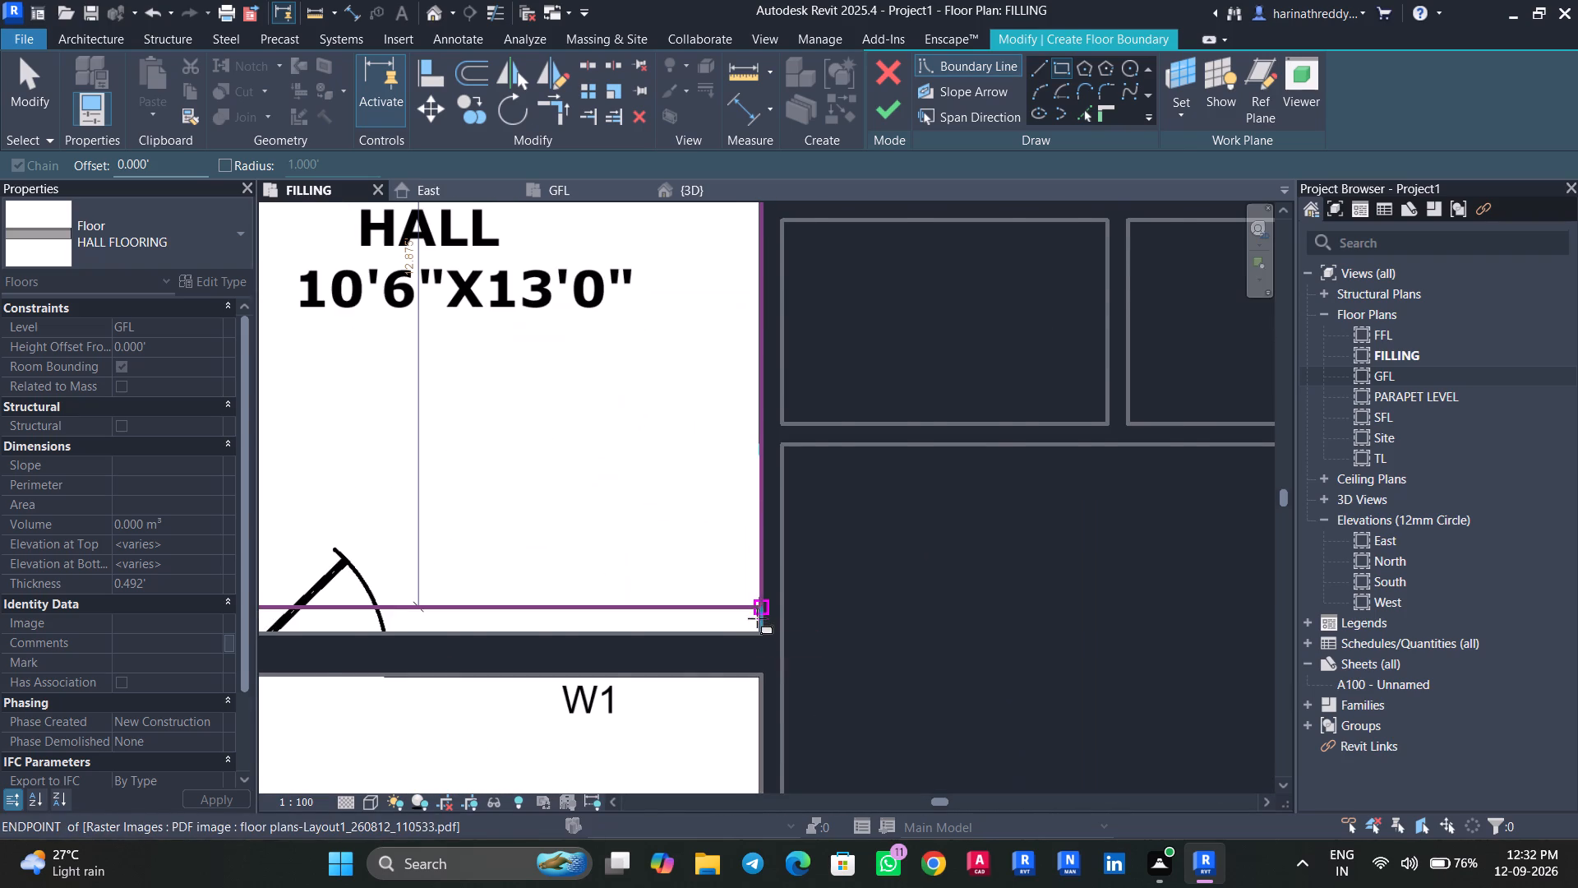
{"action": "left_click", "coordinate": [760, 631]}
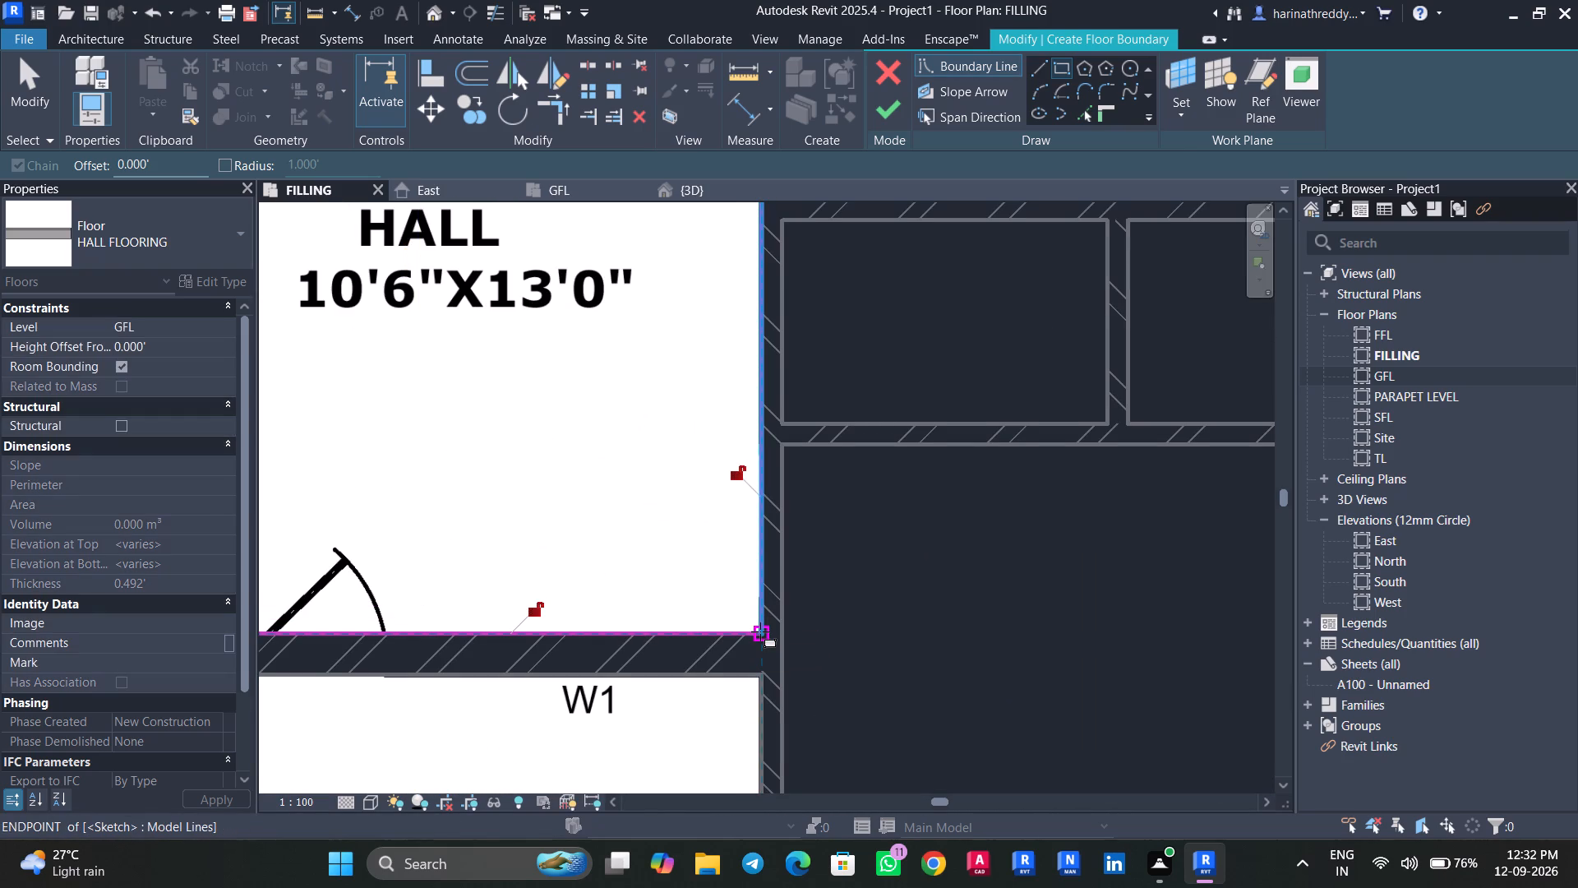
{"action": "left_click", "coordinate": [902, 110]}
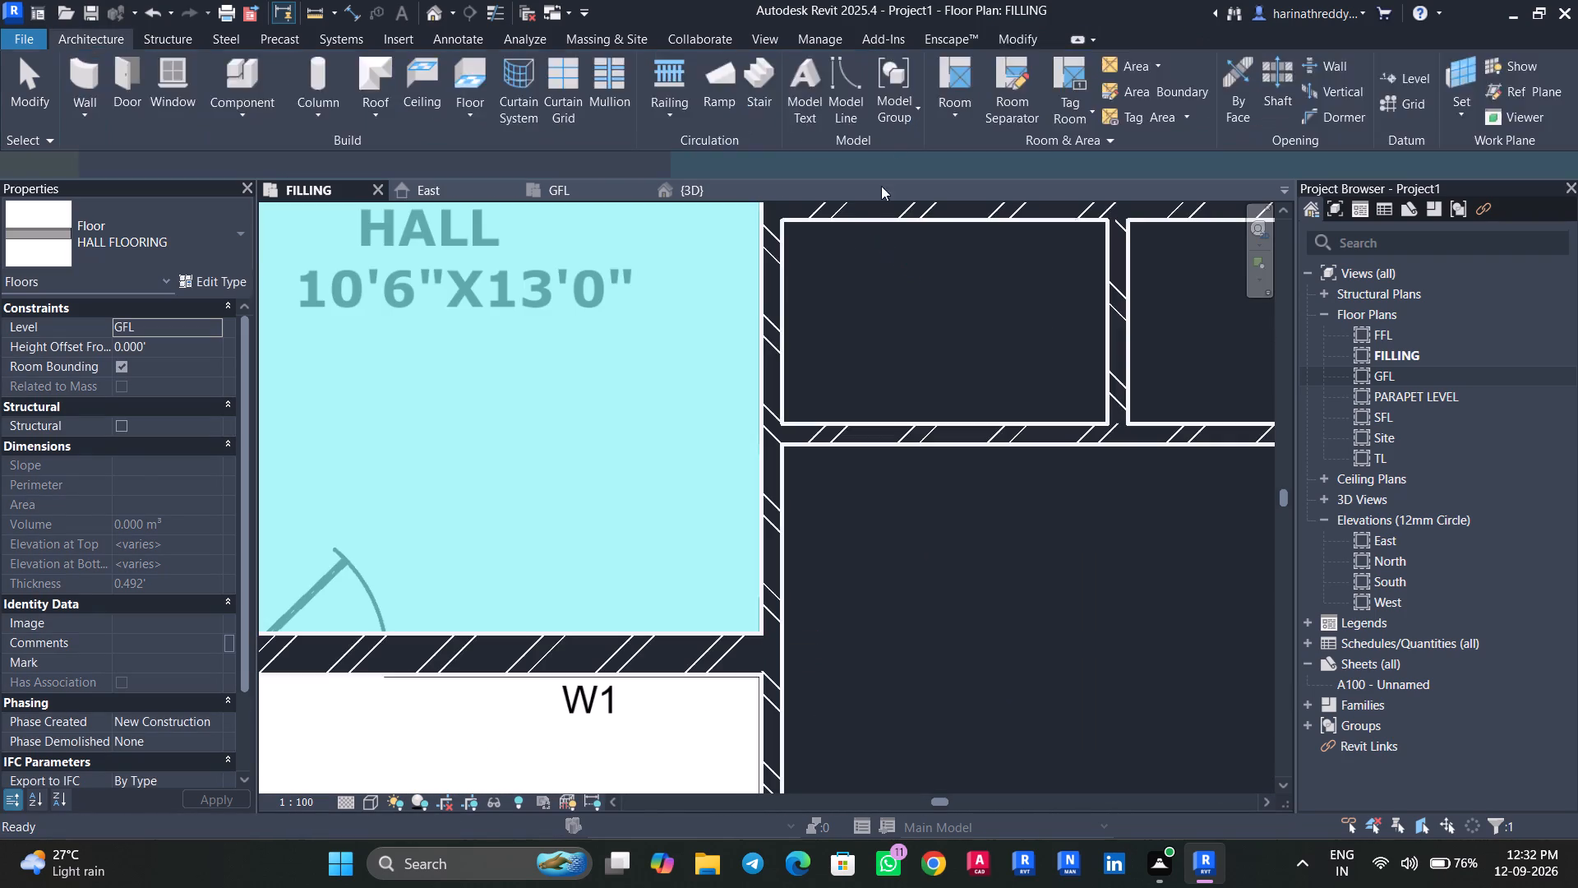
Open the 3D view and examine the room floors inside the house walls from above.
{"action": "scroll", "coordinate": [614, 428], "scroll_direction": "down", "scroll_amount": 4}
{"action": "scroll", "coordinate": [611, 442], "scroll_direction": "up", "scroll_amount": 1}
{"action": "scroll", "coordinate": [611, 442], "scroll_direction": "down", "scroll_amount": 2}
{"action": "scroll", "coordinate": [611, 442], "scroll_direction": "up", "scroll_amount": 1}
{"action": "scroll", "coordinate": [611, 442], "scroll_direction": "down", "scroll_amount": 1}
{"action": "scroll", "coordinate": [533, 592], "scroll_direction": "down", "scroll_amount": 4}
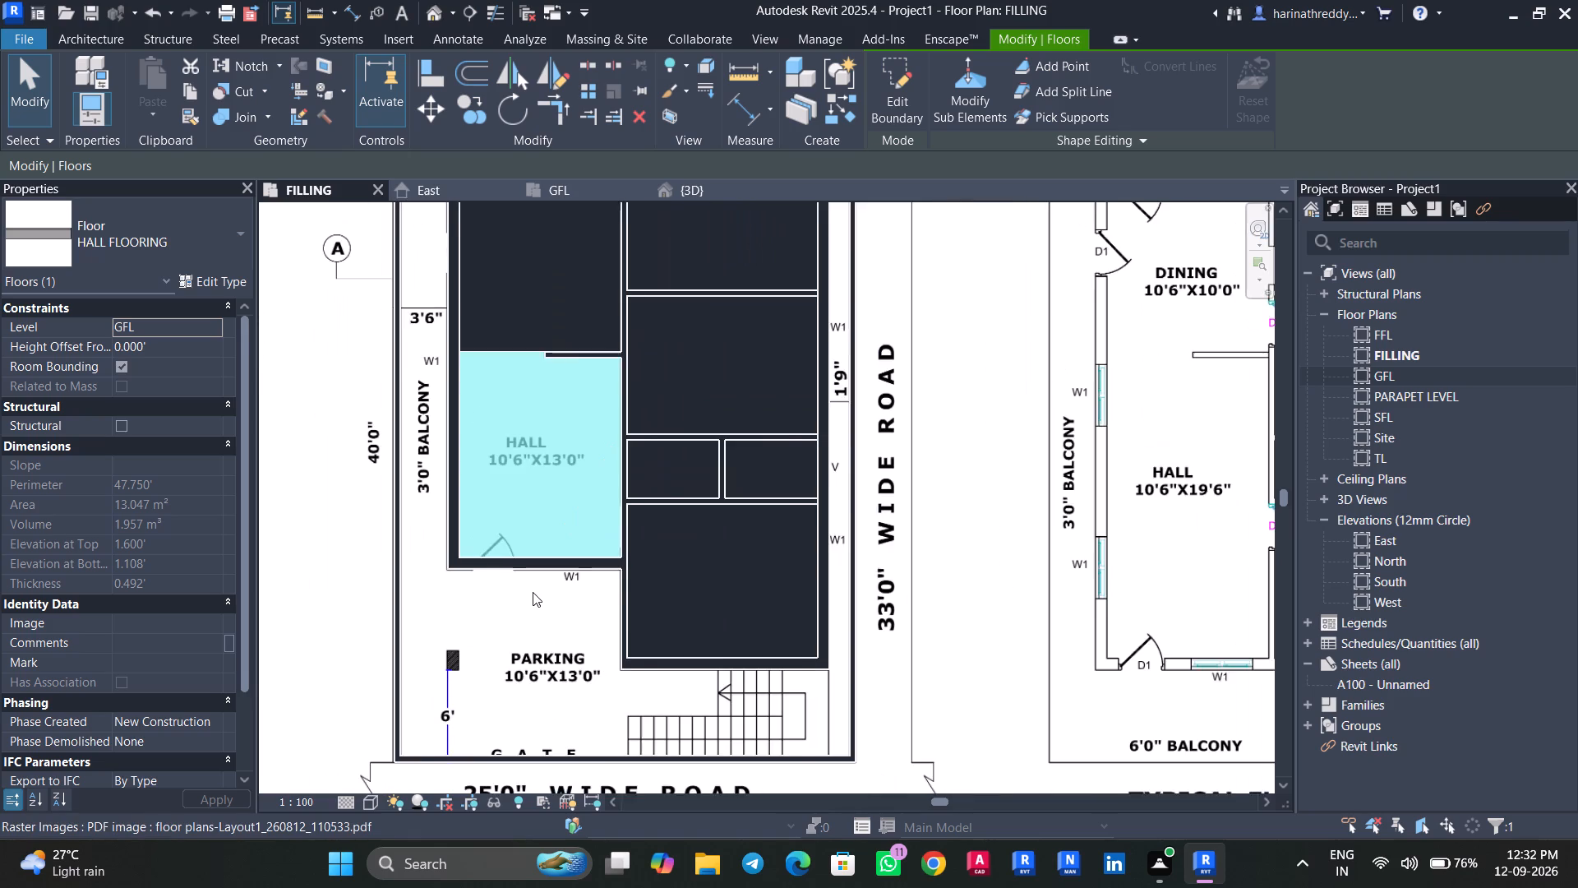
{"action": "scroll", "coordinate": [533, 592], "scroll_direction": "down", "scroll_amount": 3}
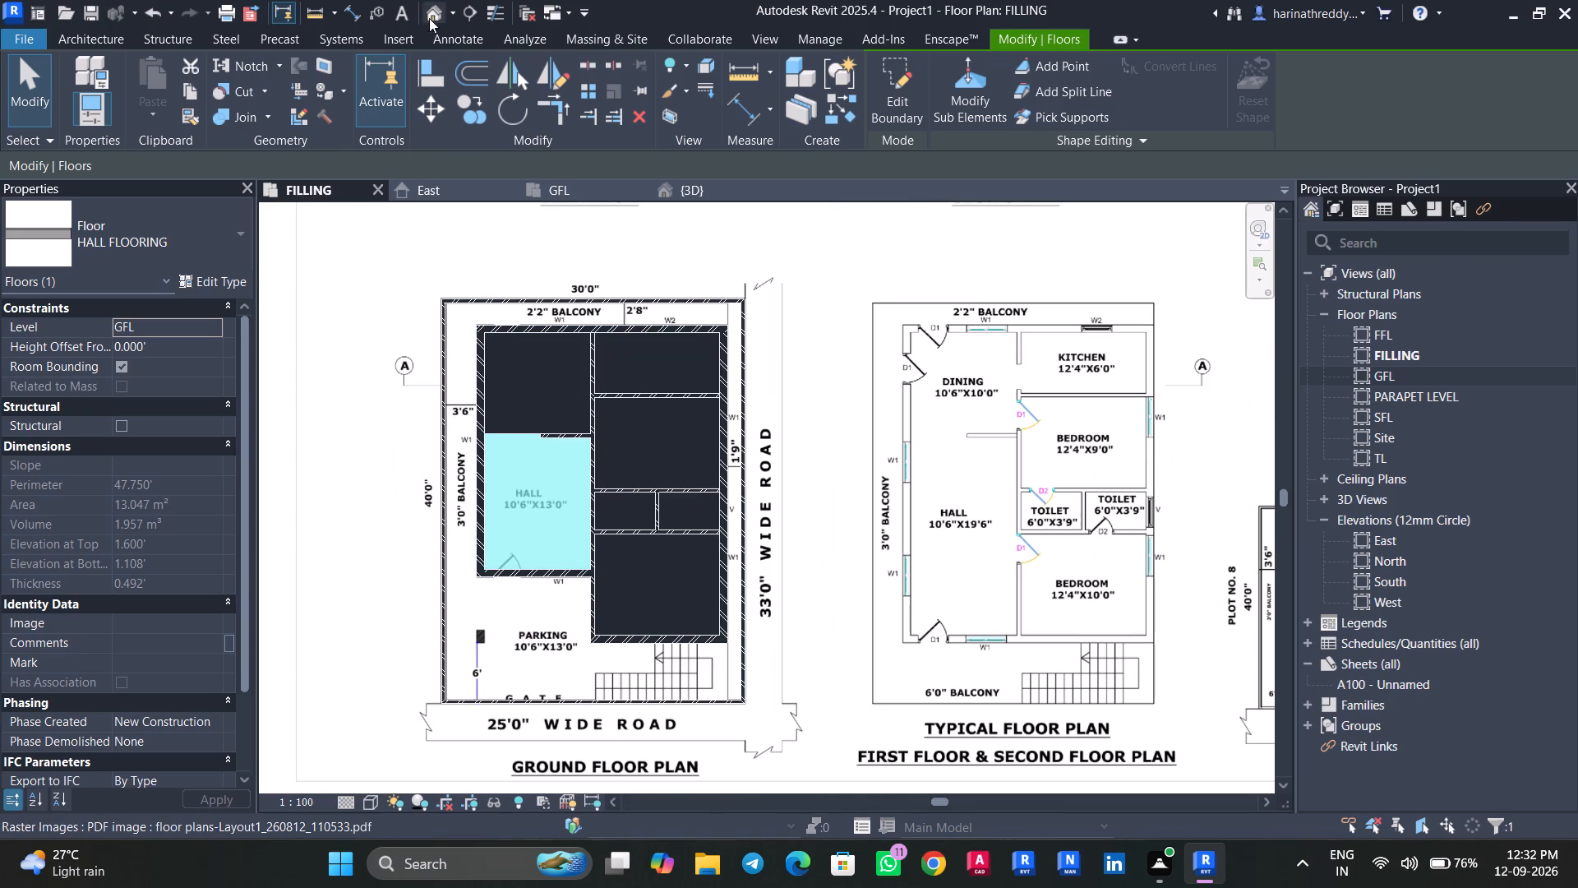
{"action": "left_click", "coordinate": [422, 4]}
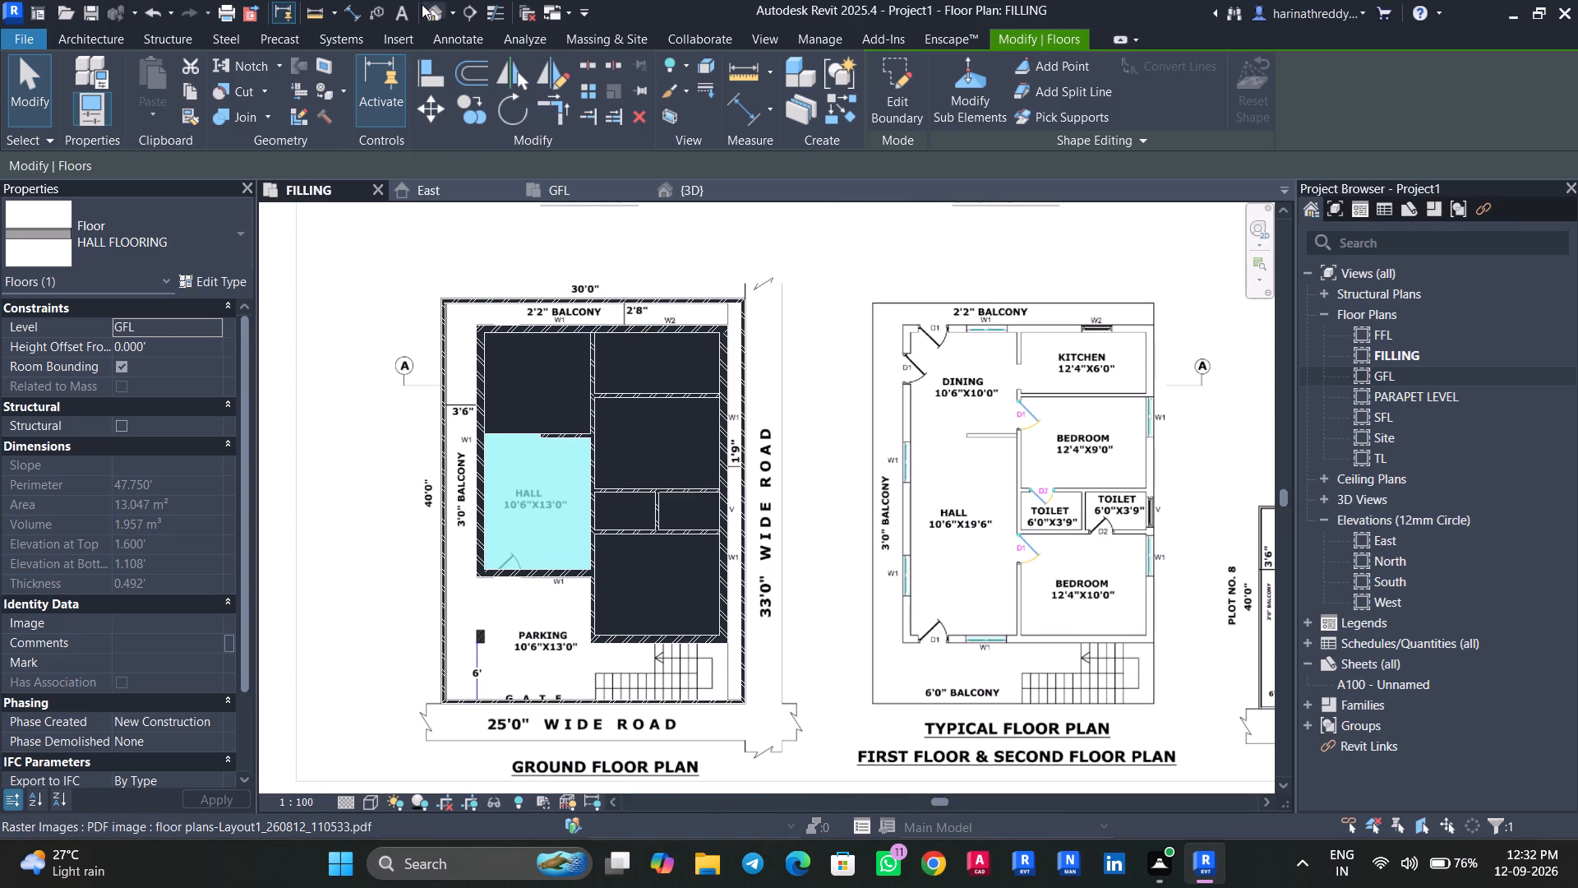
{"action": "left_click", "coordinate": [430, 18]}
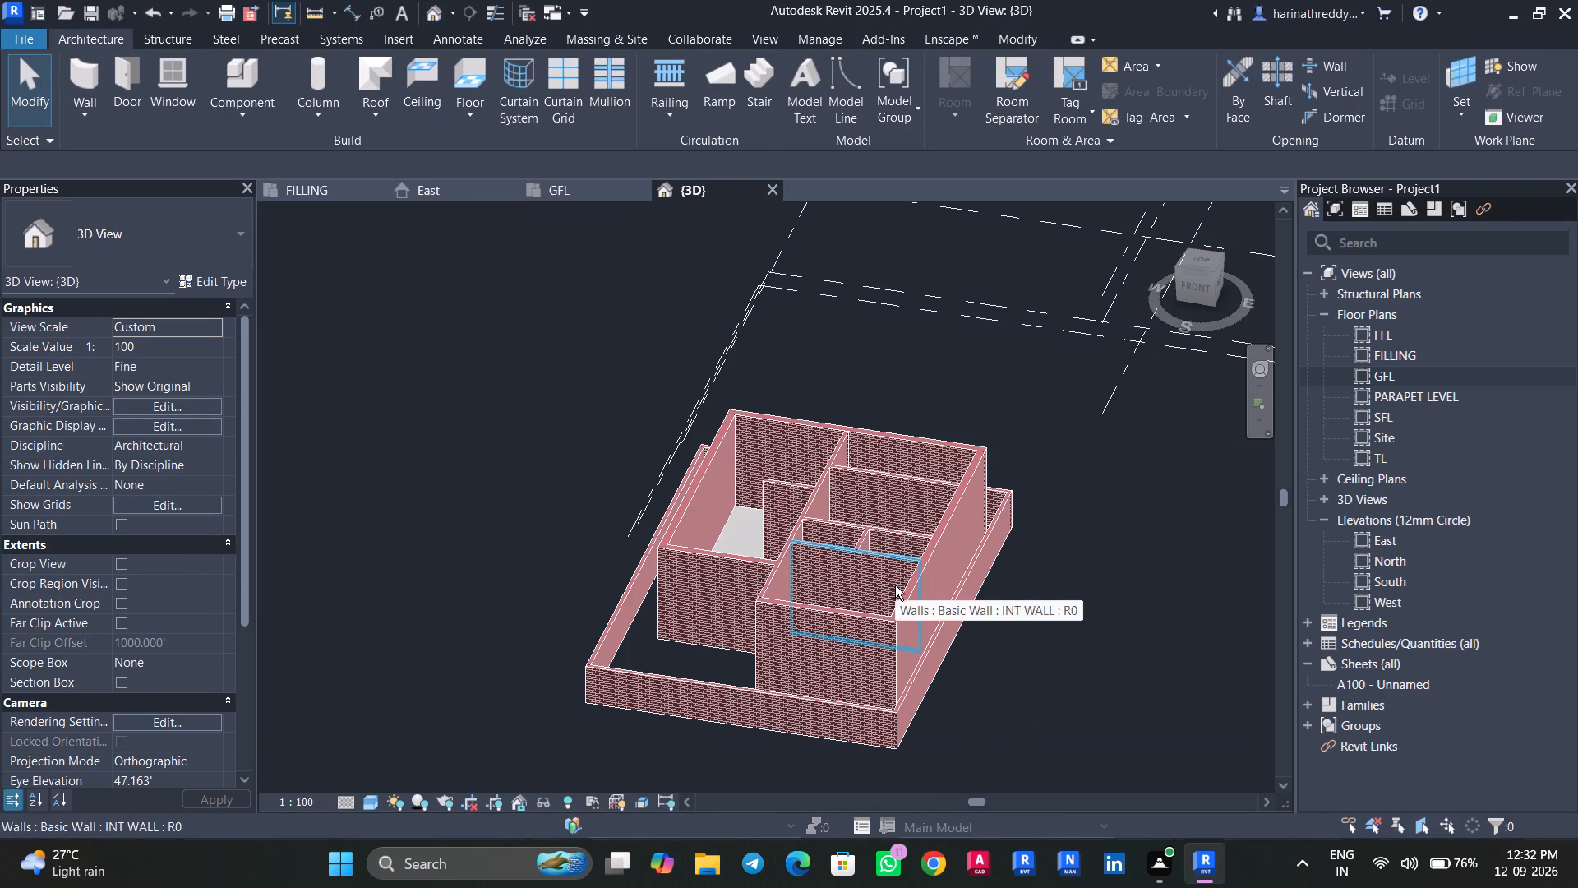
{"action": "middle_click_drag", "start_coordinate": [895, 585], "coordinate": [805, 847], "text": "shift"}
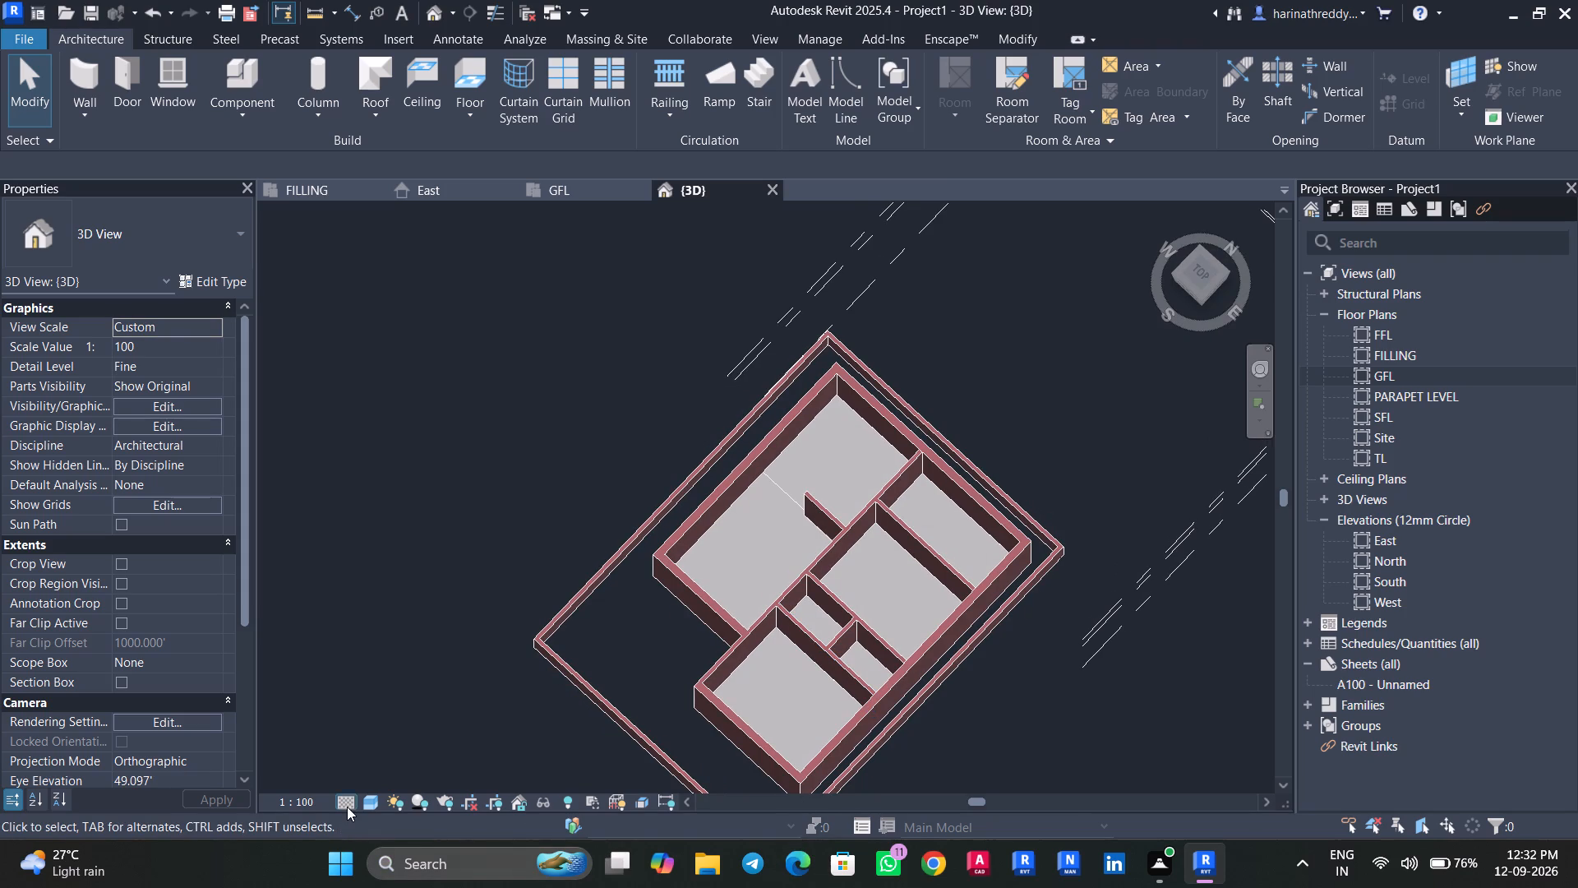
Set the 3D view's detail level to Fine and its visual style to a realistic material display, and inspect the model from the front.
{"action": "left_click", "coordinate": [347, 806]}
{"action": "left_click", "coordinate": [362, 777]}
{"action": "left_click", "coordinate": [369, 807]}
{"action": "left_click", "coordinate": [378, 789]}
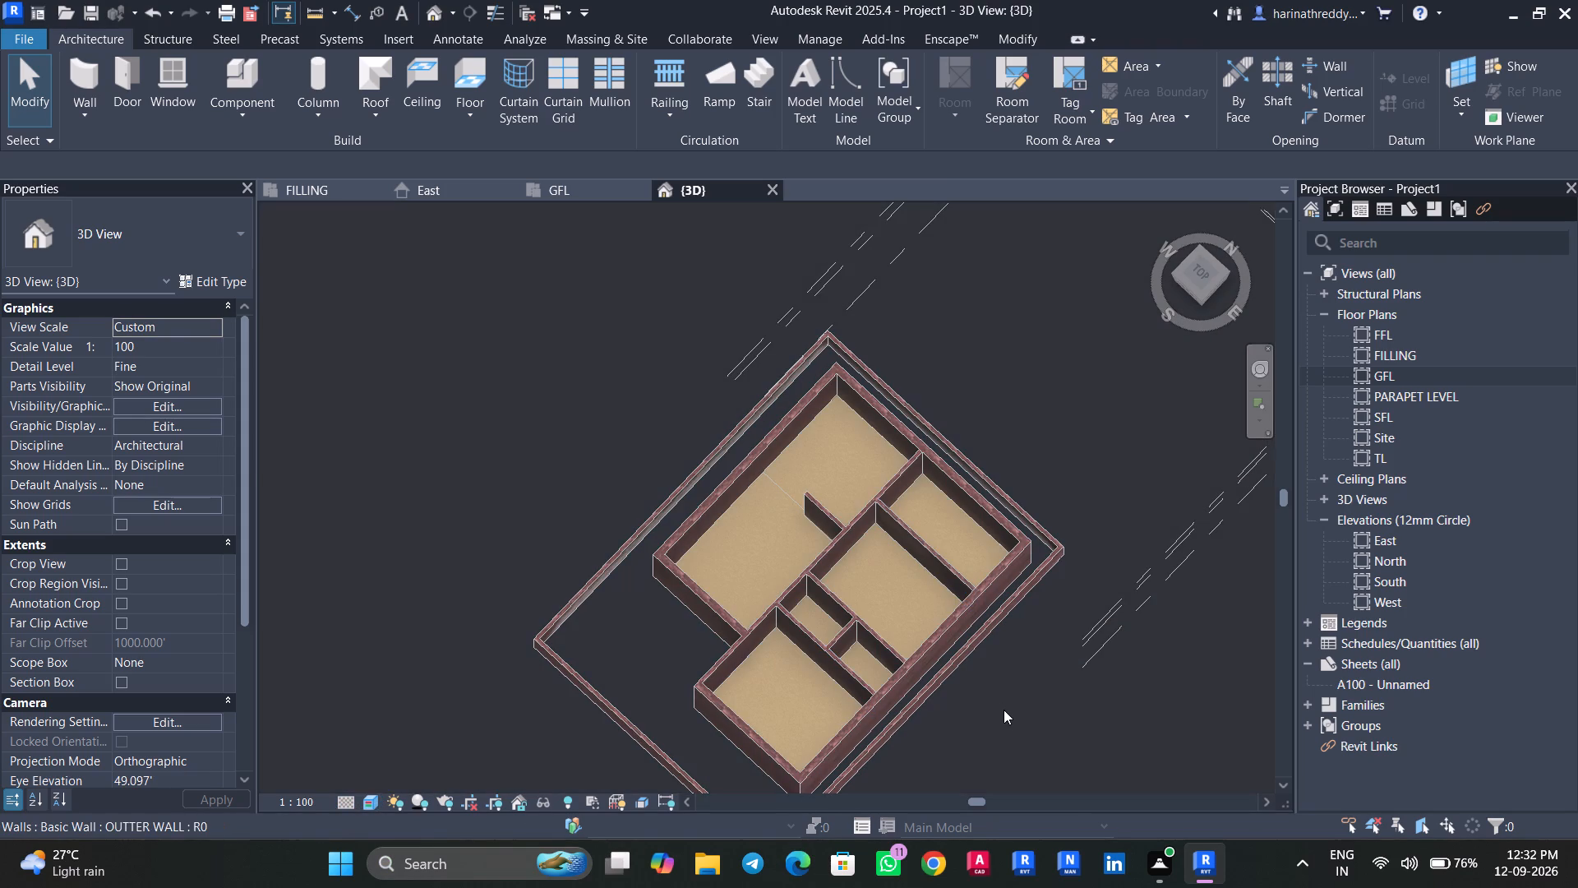
{"action": "scroll", "coordinate": [1042, 679], "scroll_direction": "down", "scroll_amount": 1}
{"action": "middle_click_drag", "start_coordinate": [1047, 704], "coordinate": [1244, 504], "text": "shift"}
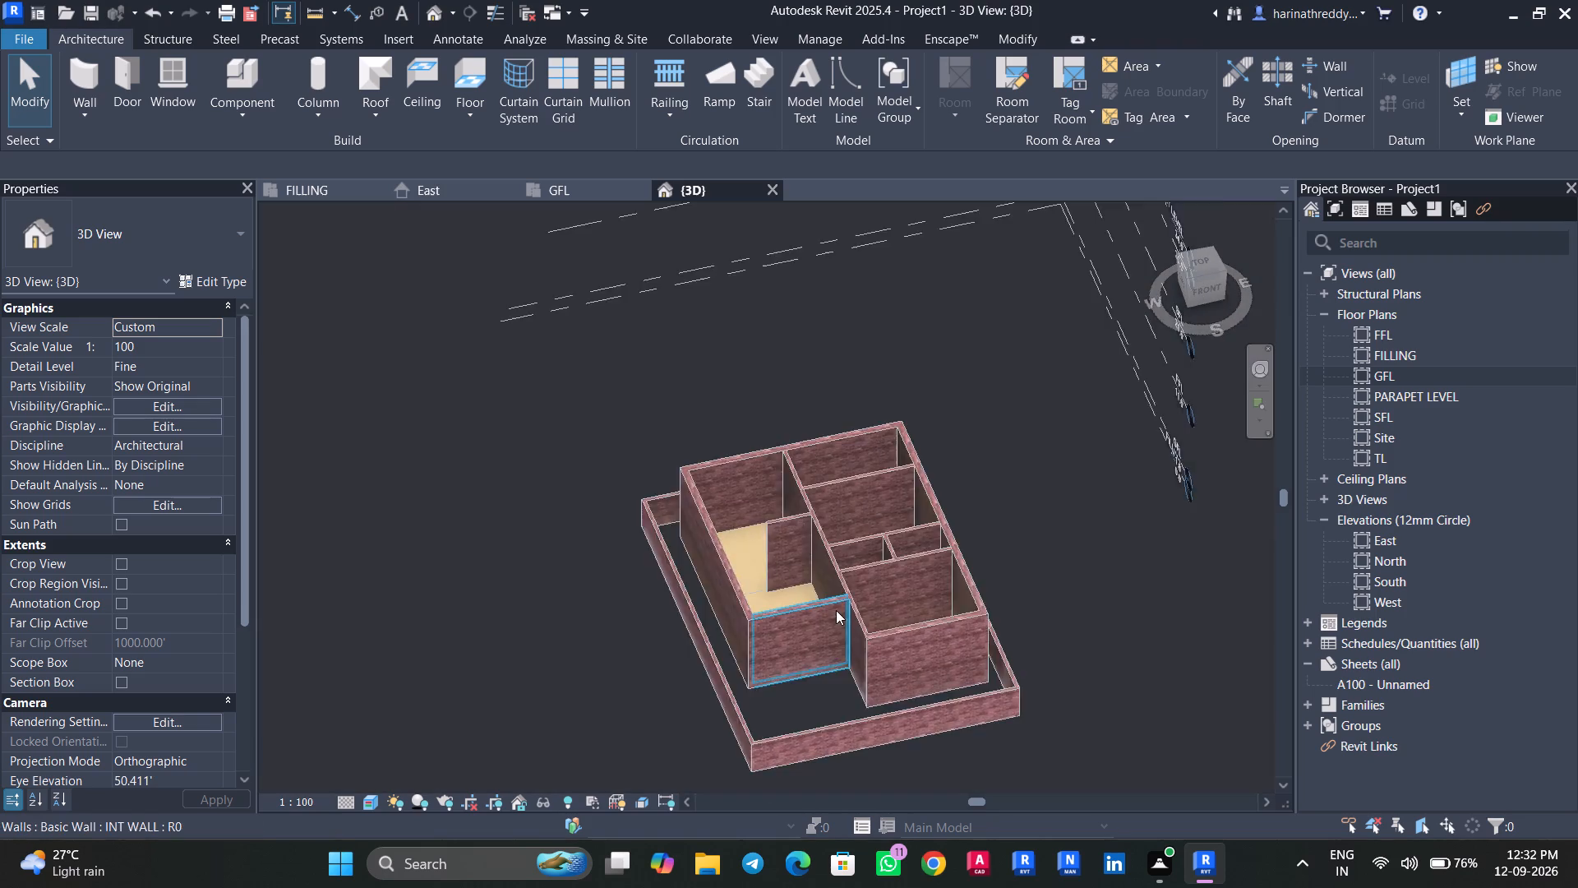
Orbit around the house in the 3D view and examine the room floors and walls from above and from the front.
{"action": "scroll", "coordinate": [836, 610], "scroll_direction": "up", "scroll_amount": 9}
{"action": "middle_click_drag", "start_coordinate": [1016, 627], "coordinate": [1018, 594], "text": "shift"}
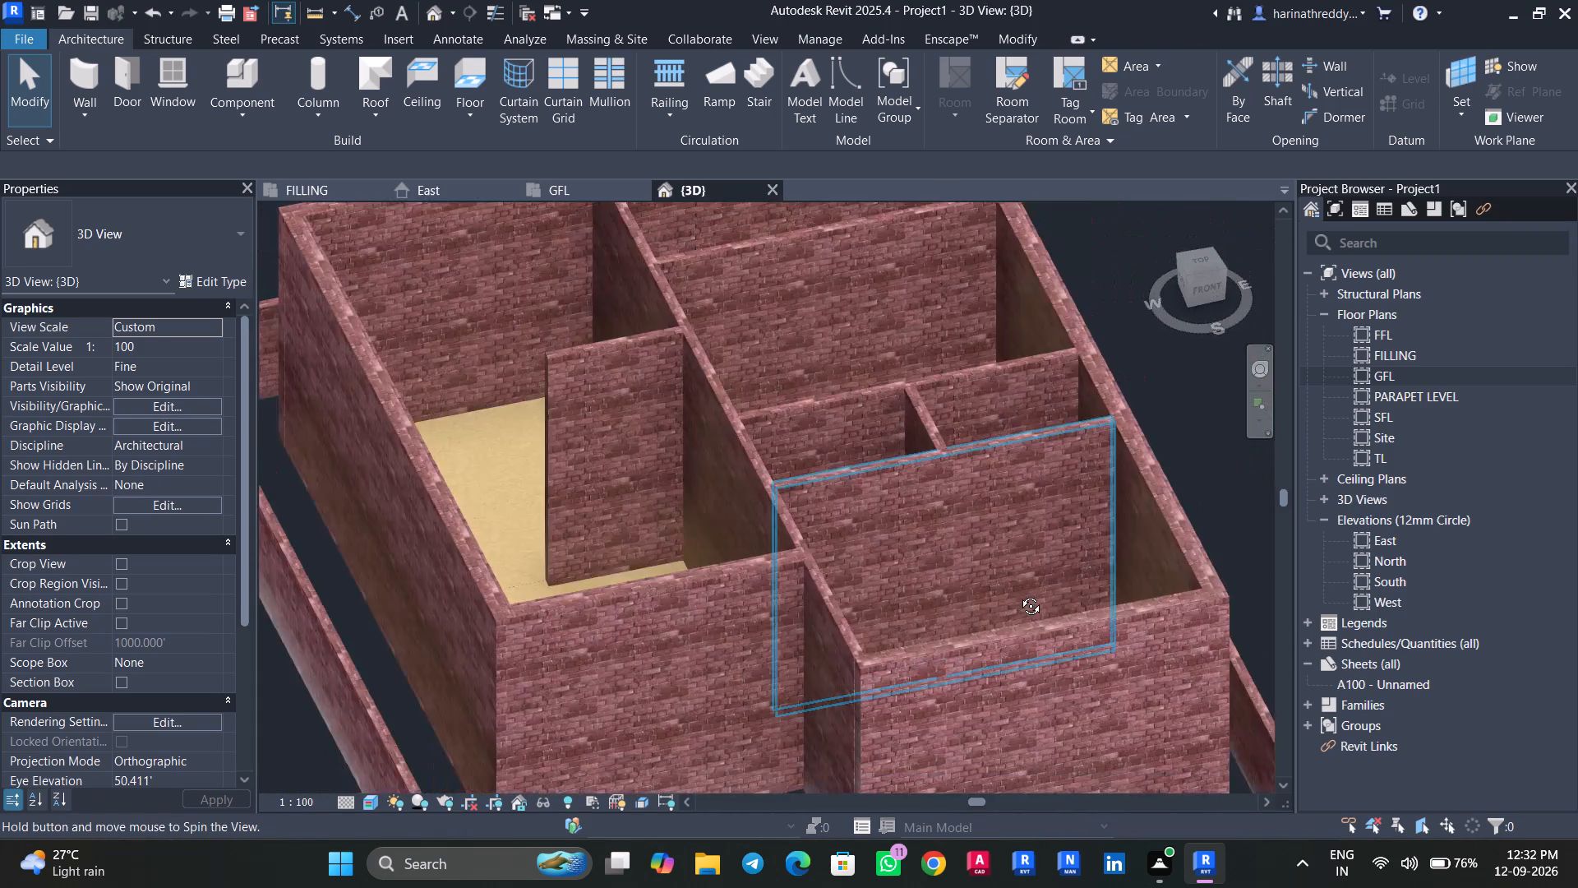
{"action": "middle_click_drag", "start_coordinate": [1018, 594], "coordinate": [1071, 569], "text": "shift"}
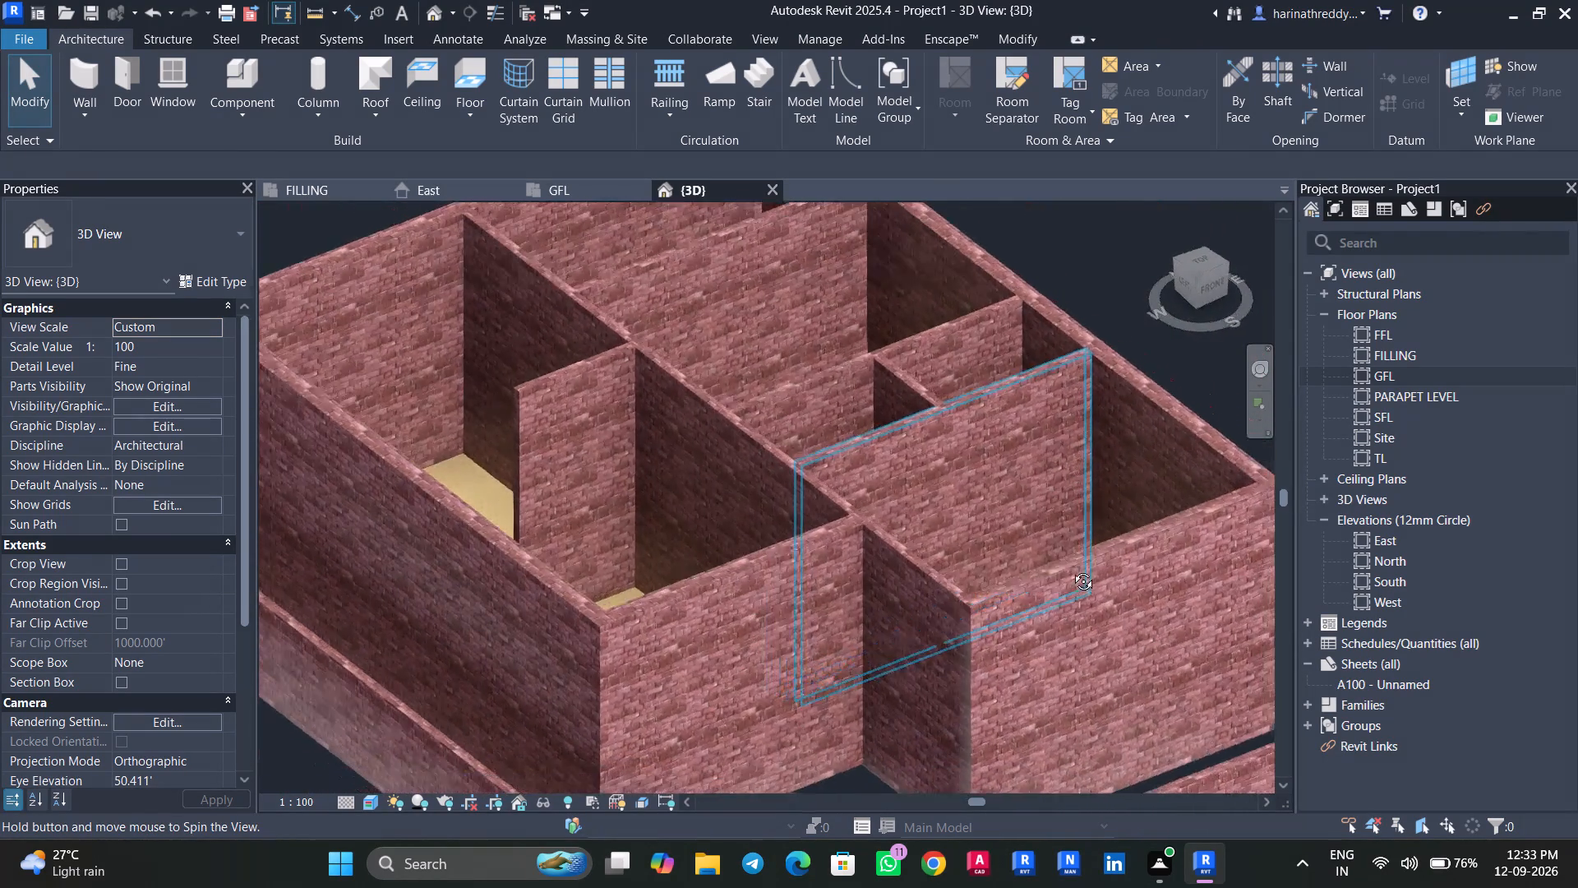
{"action": "middle_click_drag", "start_coordinate": [1071, 569], "coordinate": [980, 678], "text": "shift"}
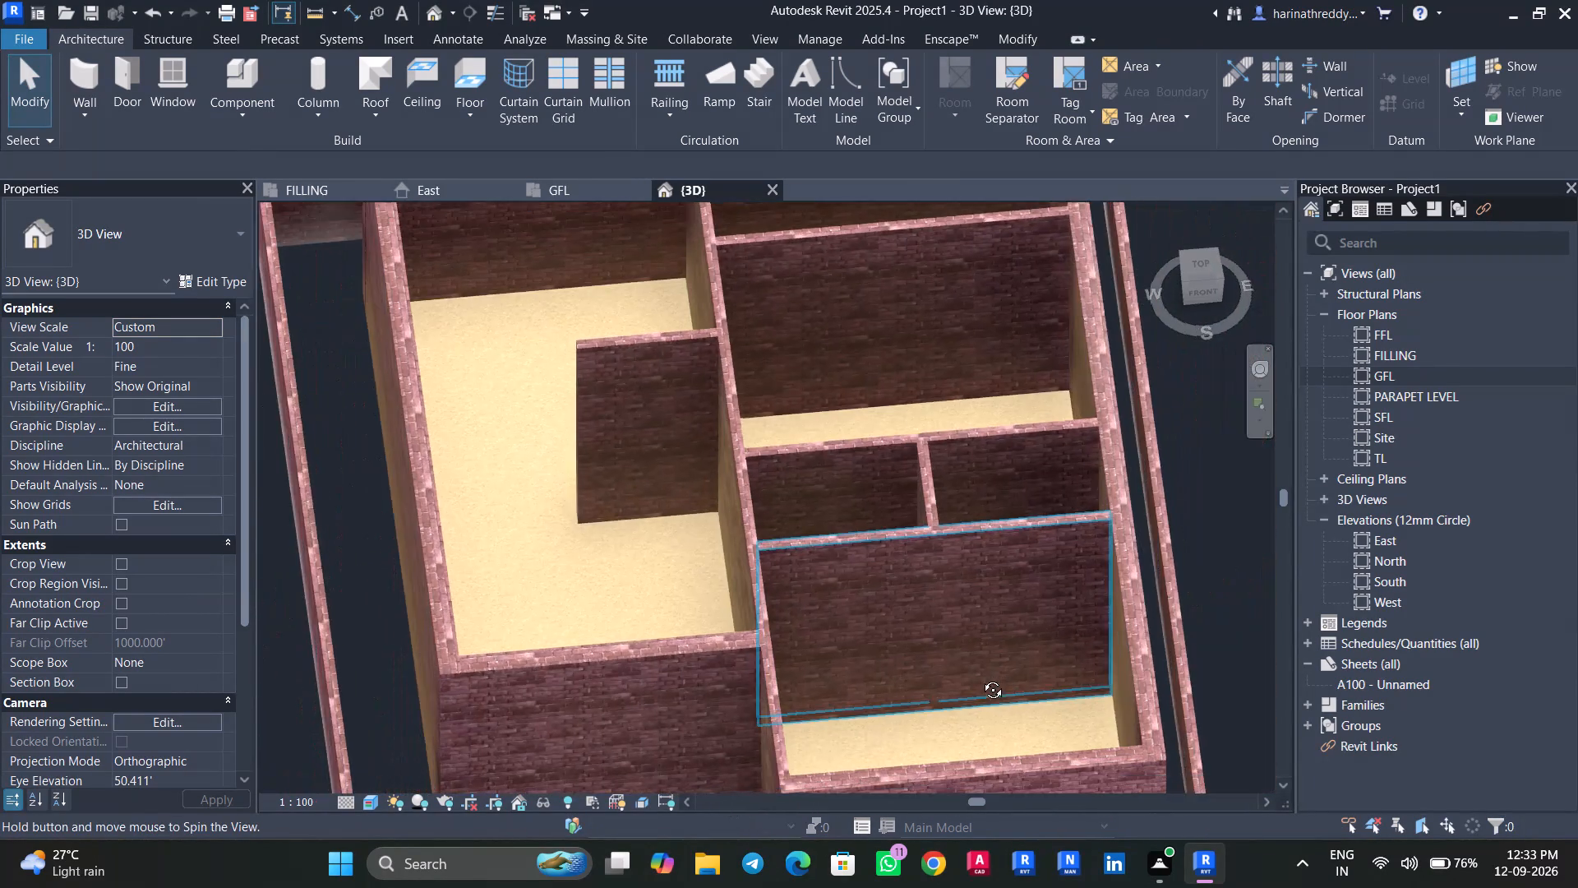
{"action": "middle_click_drag", "start_coordinate": [980, 678], "coordinate": [981, 678], "text": "shift"}
{"action": "scroll", "coordinate": [981, 691], "scroll_direction": "down", "scroll_amount": 6}
{"action": "middle_click_drag", "start_coordinate": [1151, 751], "coordinate": [1223, 654], "text": "shift"}
{"action": "scroll", "coordinate": [1223, 654], "scroll_direction": "up", "scroll_amount": 1}
{"action": "middle_click_drag", "start_coordinate": [1223, 654], "coordinate": [1161, 539]}
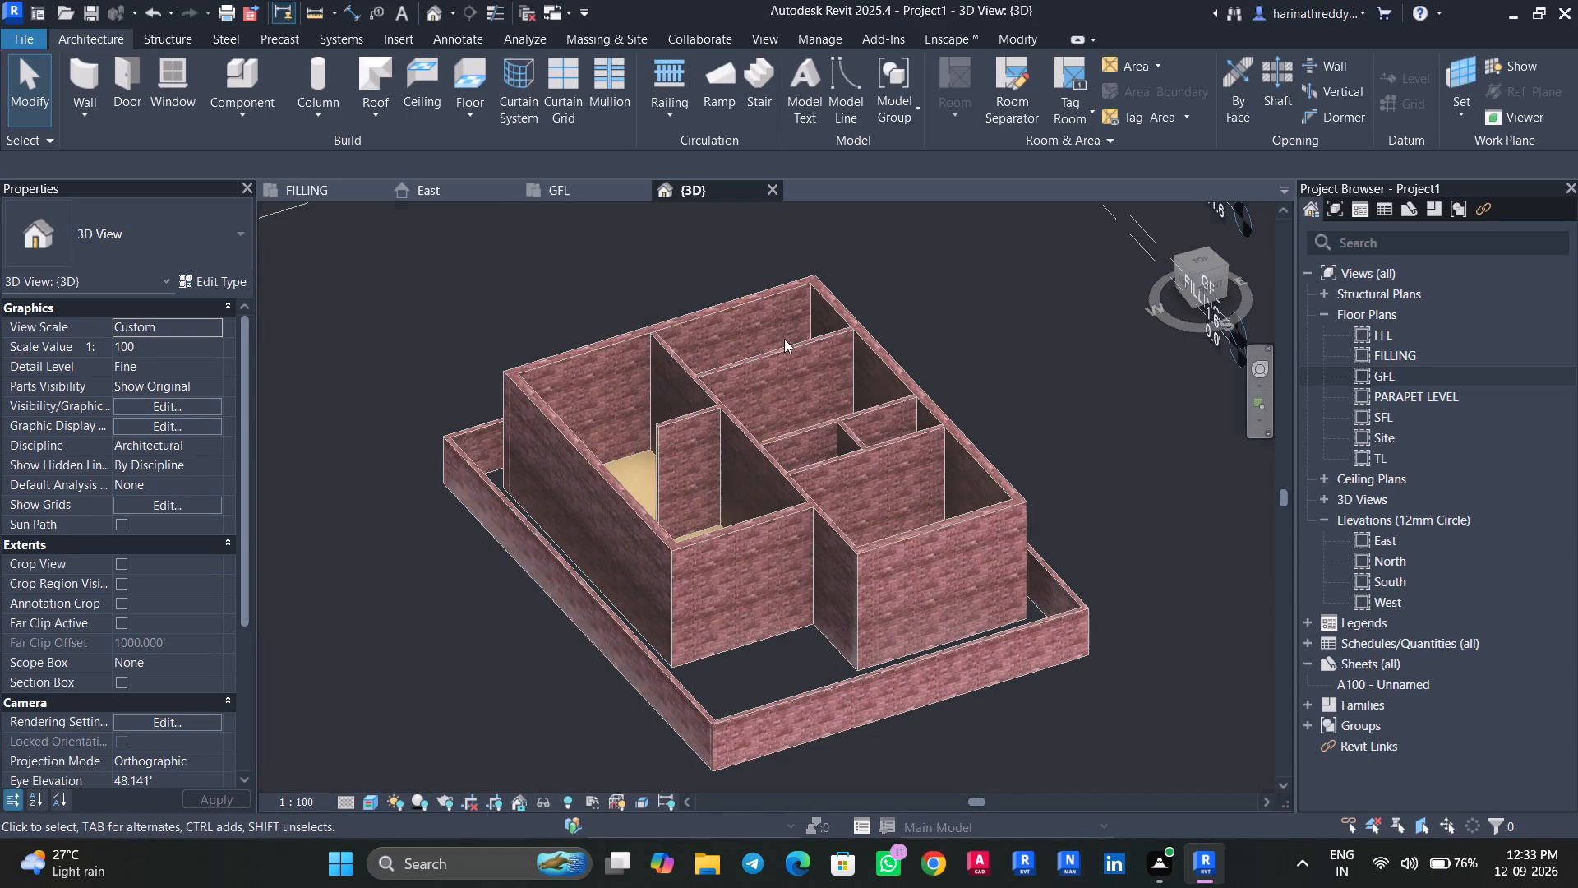
In the FILLING floor plan, start a new architectural floor and duplicate the HALL FLOORING type as OUTER FLOORING.
{"action": "left_click", "coordinate": [596, 193]}
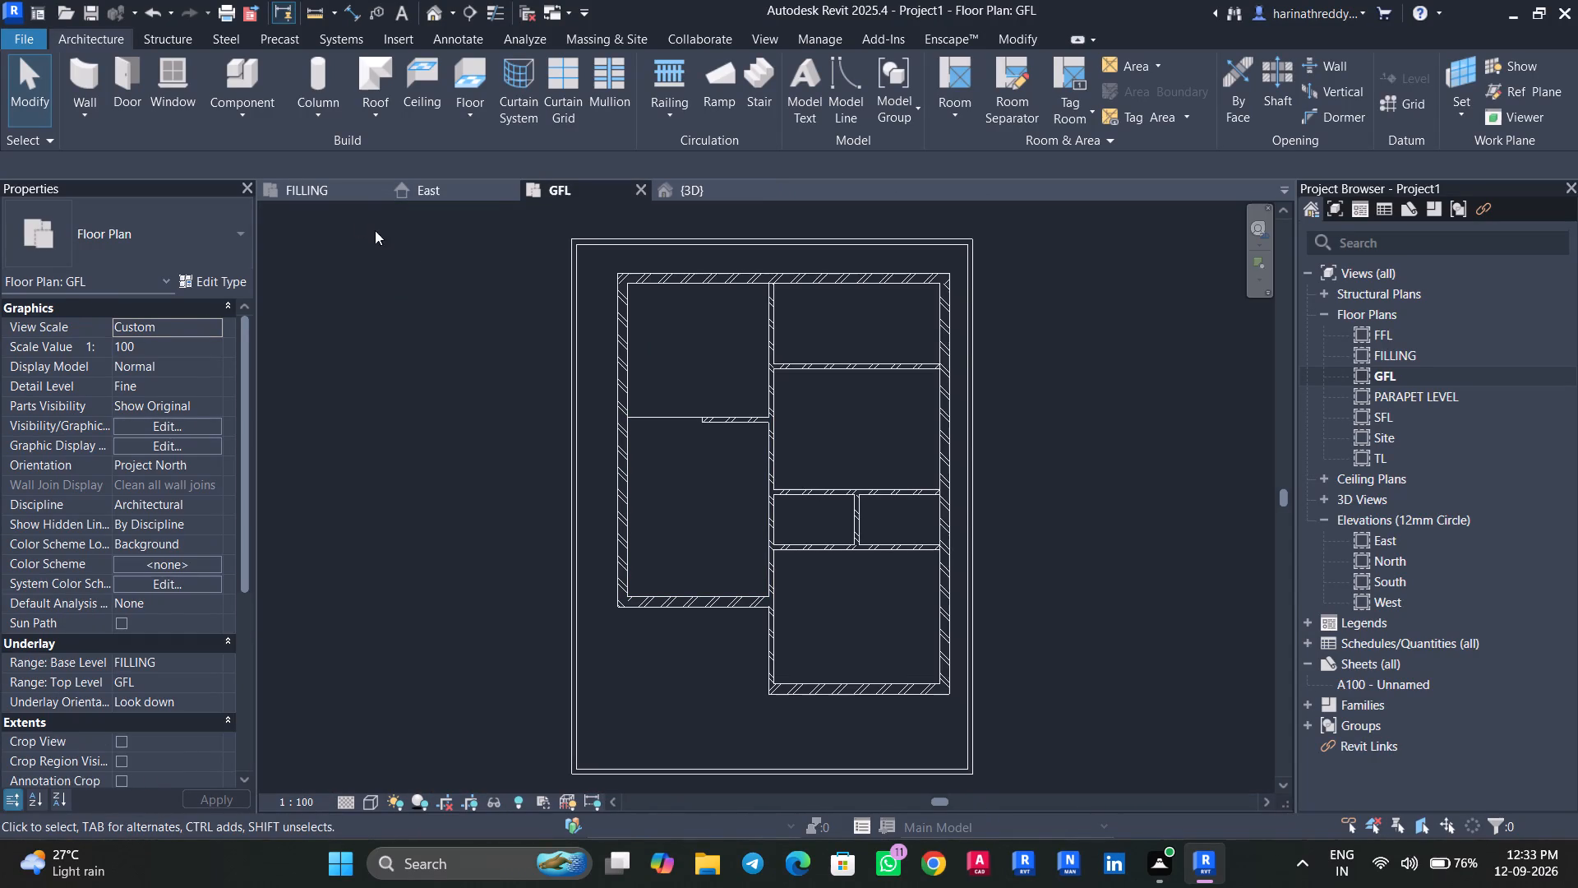
{"action": "left_click", "coordinate": [297, 193]}
{"action": "scroll", "coordinate": [398, 657], "scroll_direction": "up", "scroll_amount": 4}
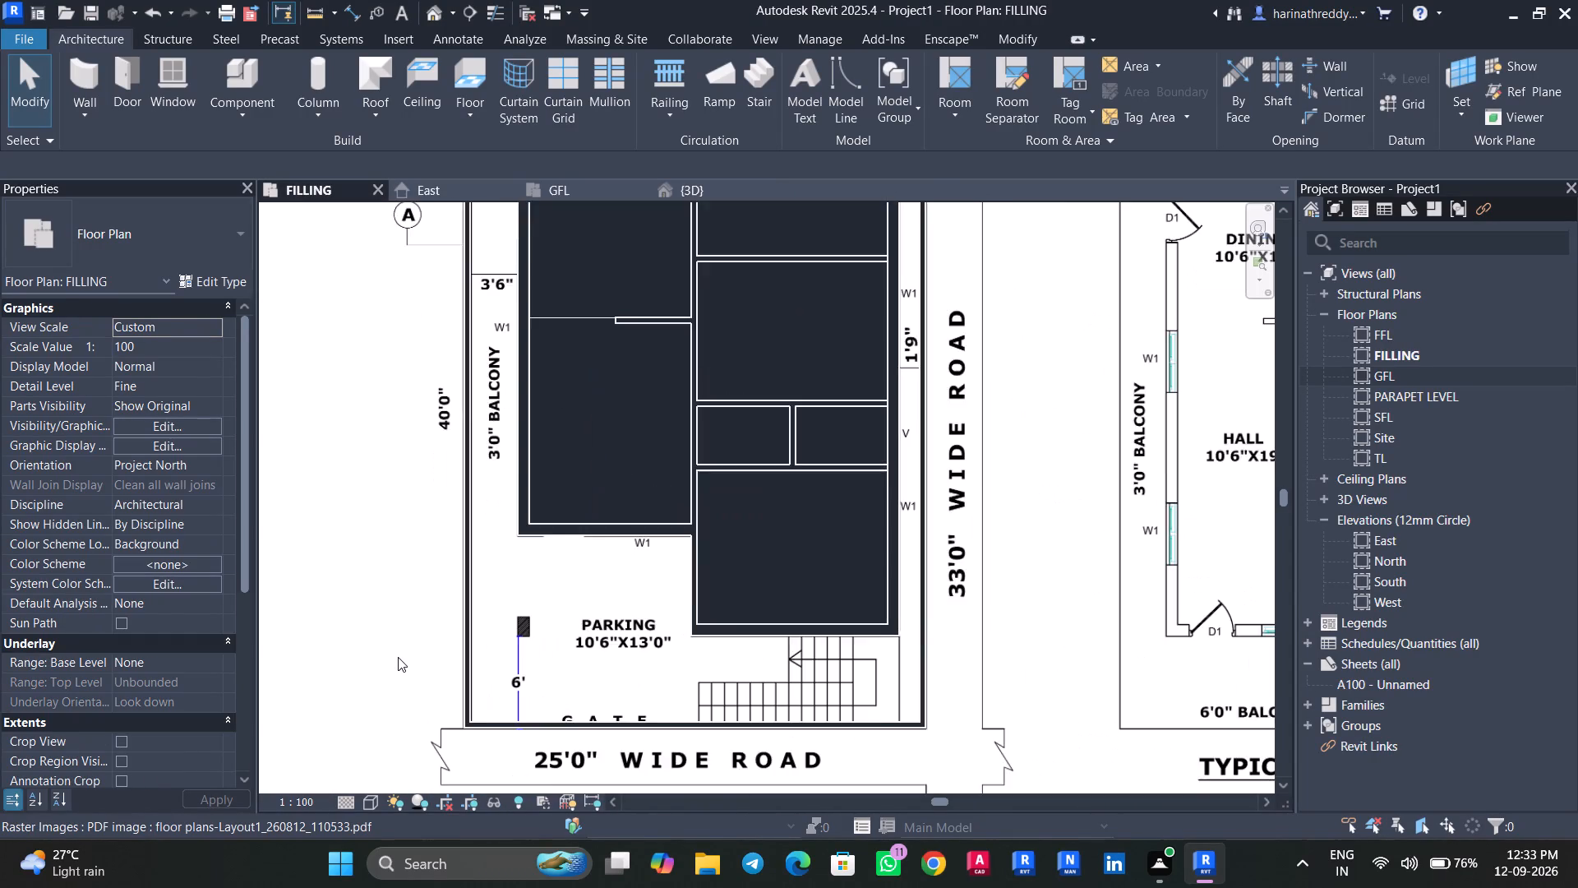
{"action": "scroll", "coordinate": [398, 657], "scroll_direction": "down", "scroll_amount": 1}
{"action": "middle_click_drag", "start_coordinate": [408, 594], "coordinate": [397, 635]}
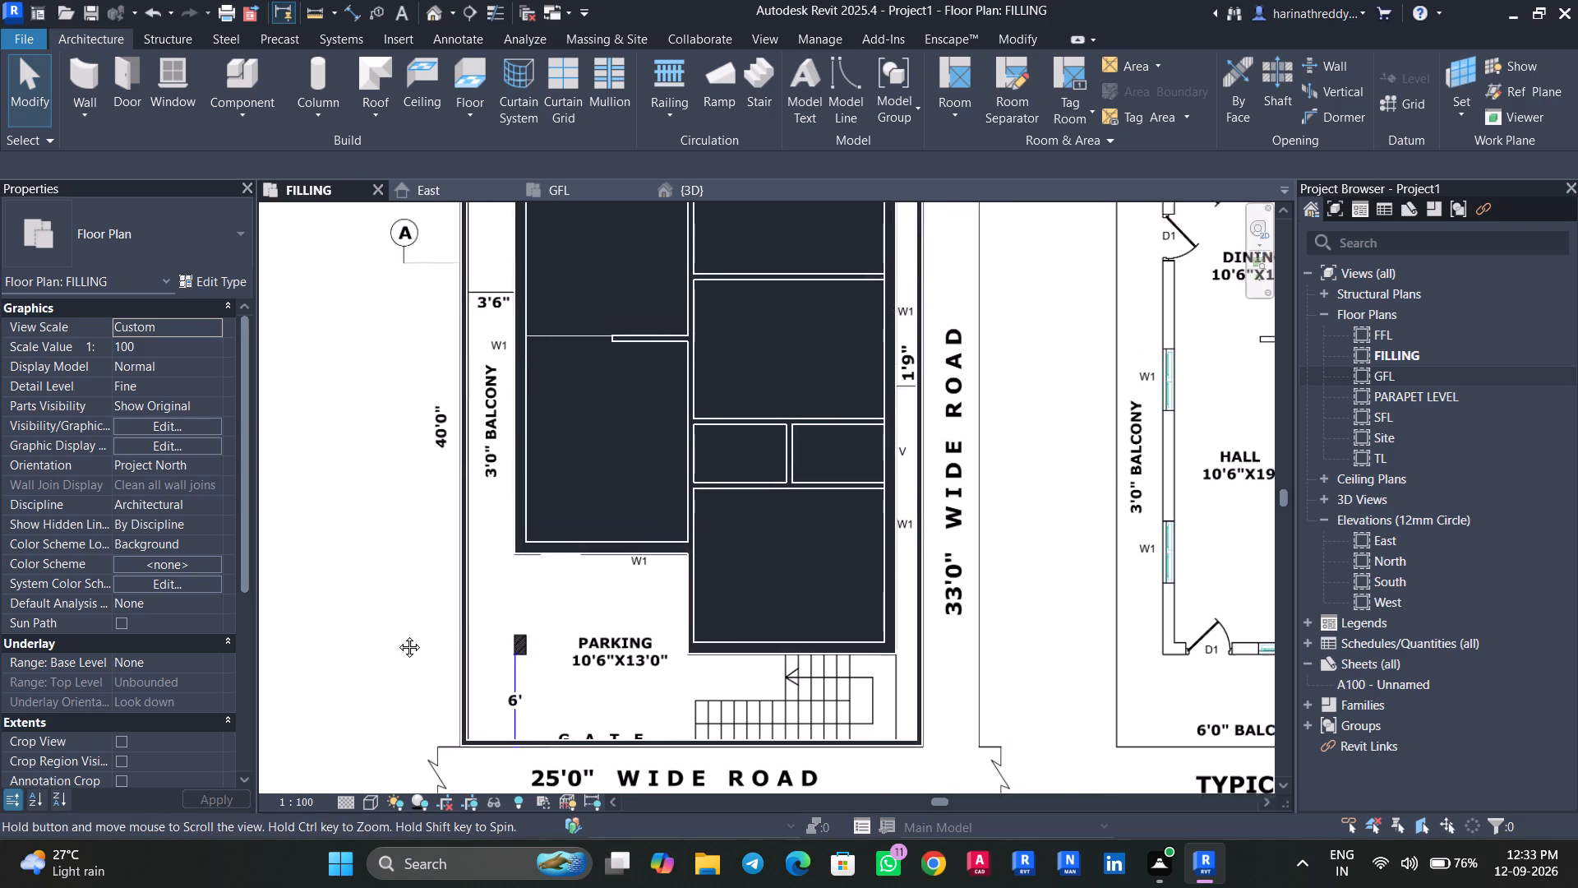
{"action": "middle_click_drag", "start_coordinate": [397, 635], "coordinate": [384, 588]}
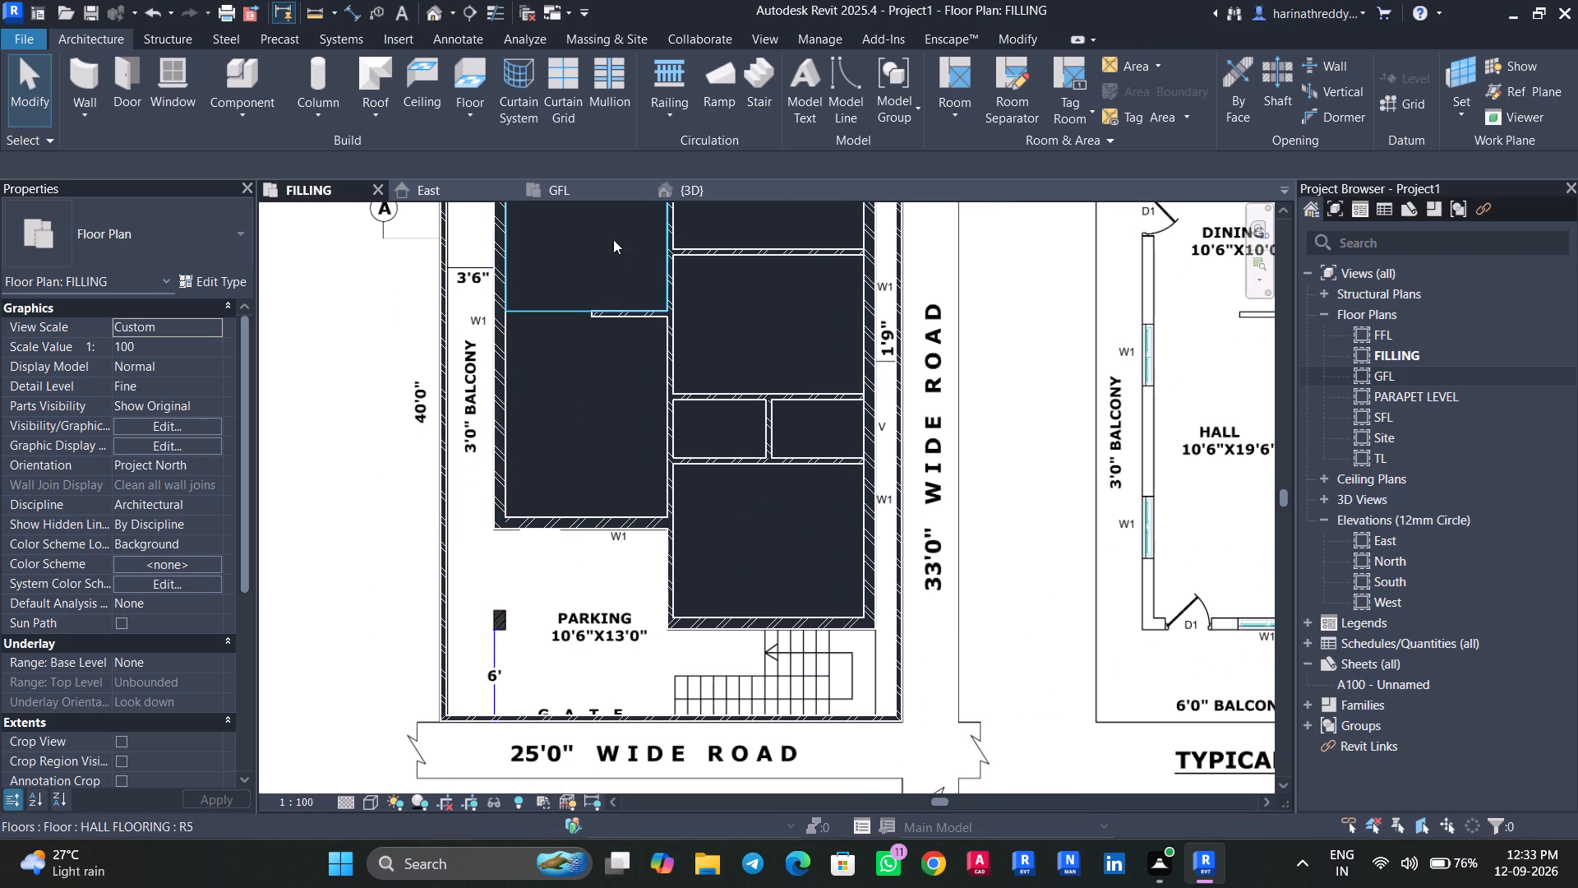
{"action": "left_click", "coordinate": [488, 102]}
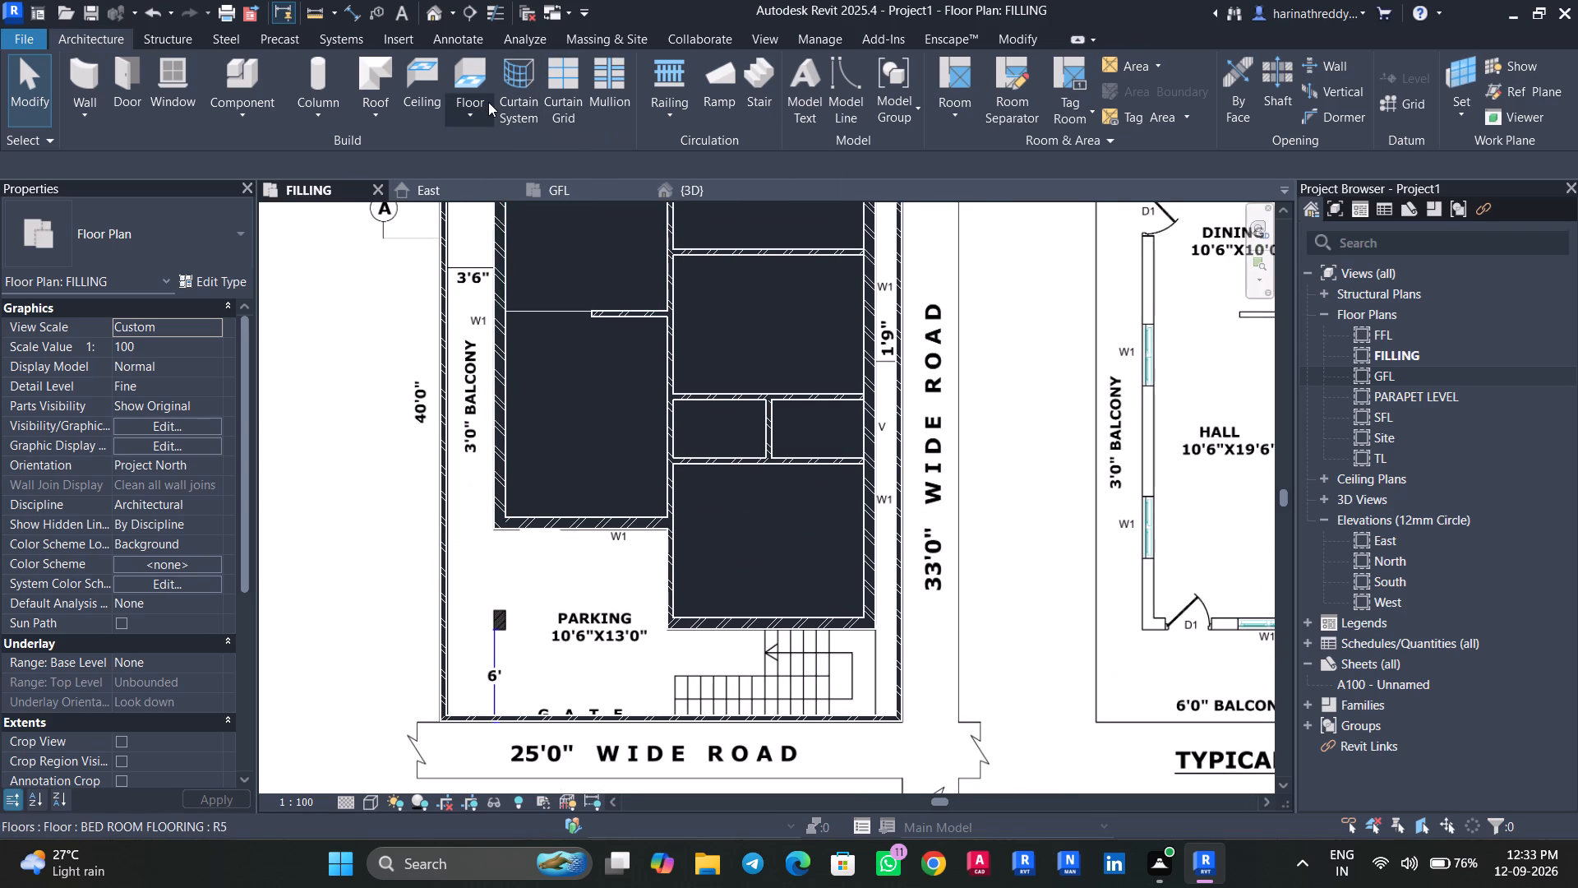
{"action": "left_click", "coordinate": [499, 168]}
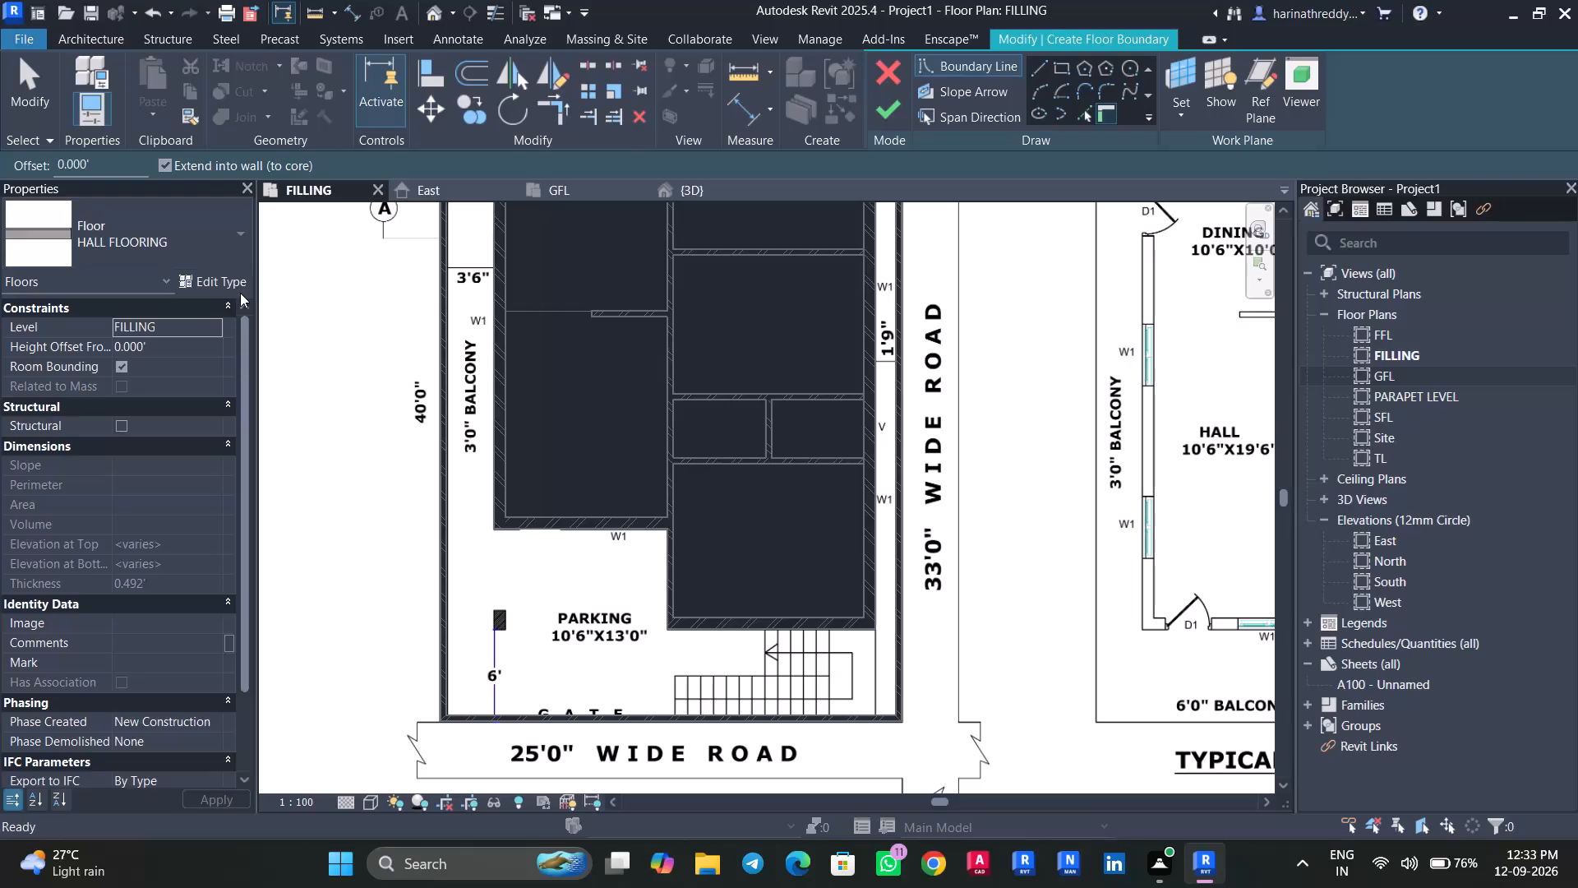
{"action": "left_click", "coordinate": [229, 281]}
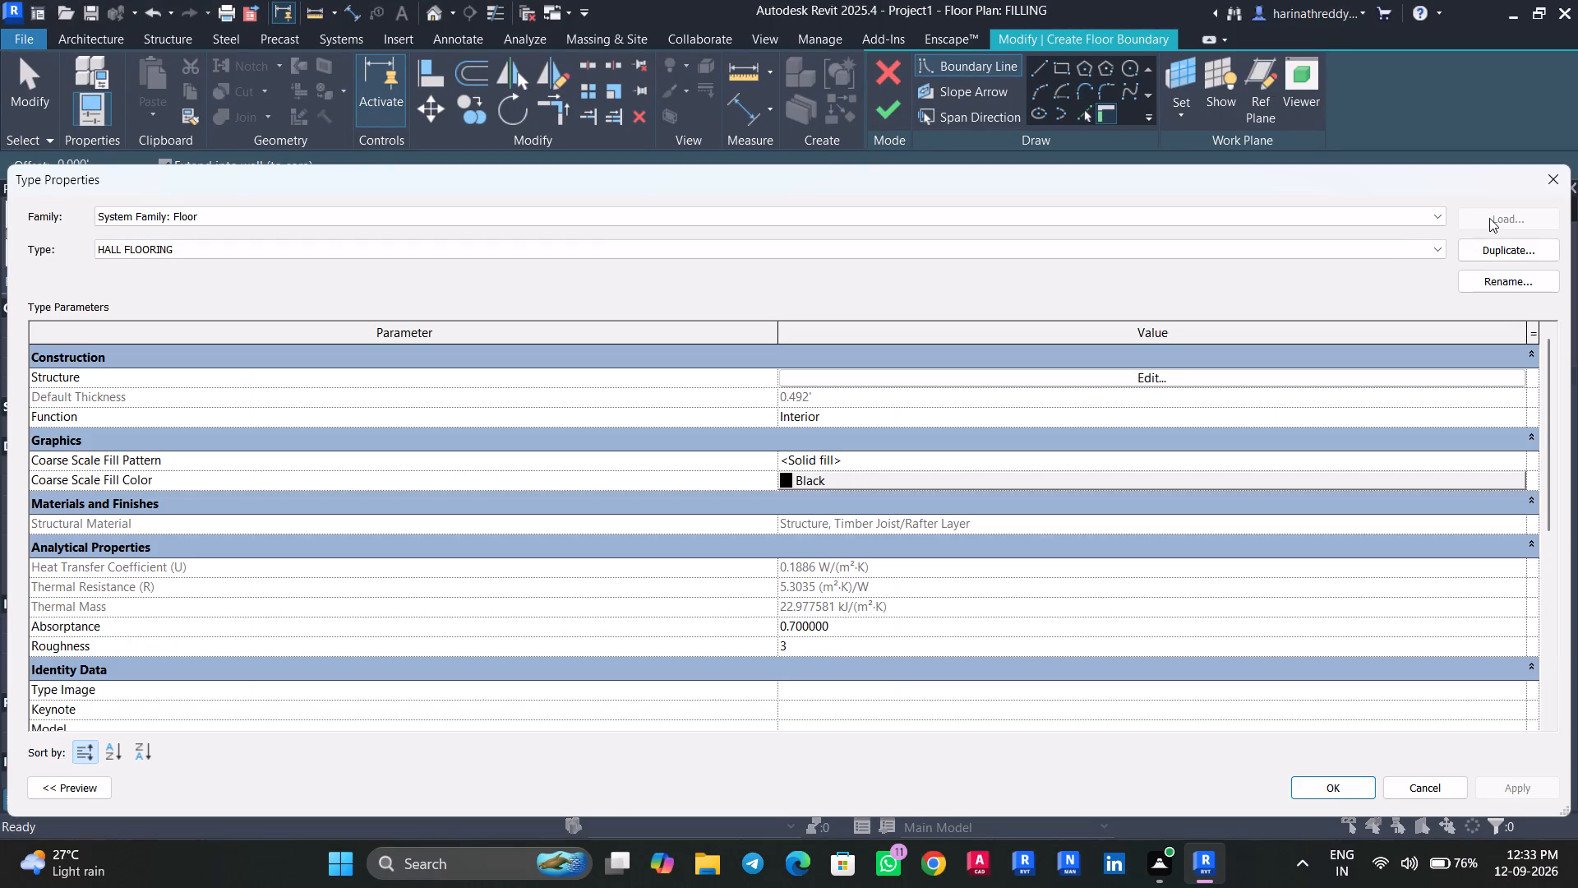
{"action": "left_click", "coordinate": [1495, 248]}
{"action": "type", "text": "OUTER FLOOO"}
{"action": "key", "text": "BackSpace"}
{"action": "key", "text": "r"}
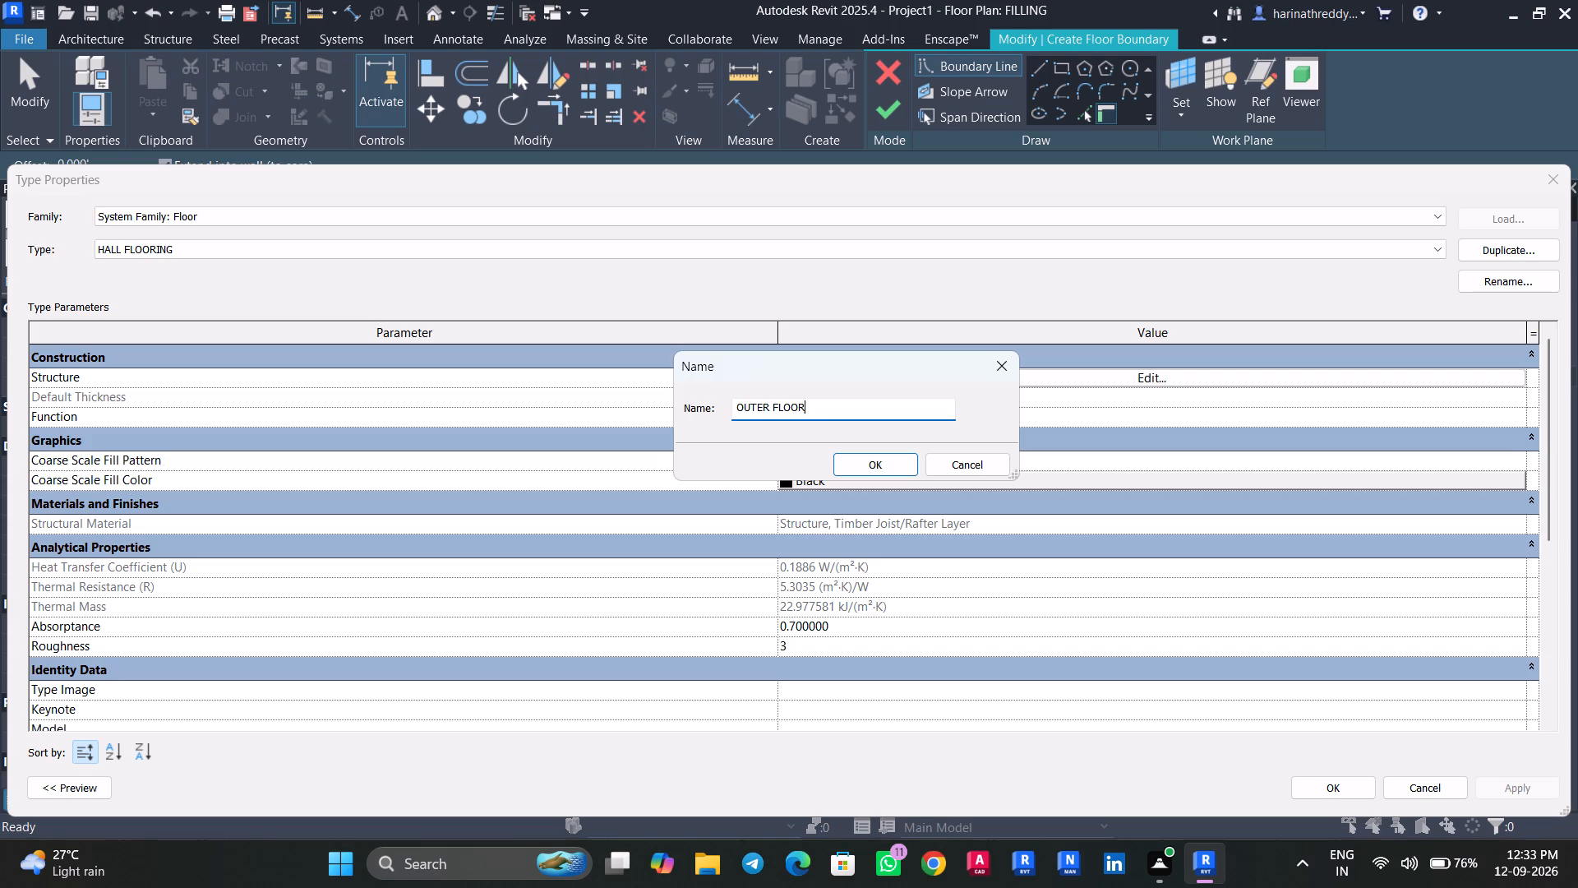
{"action": "type", "text": "ING"}
{"action": "left_click", "coordinate": [842, 462]}
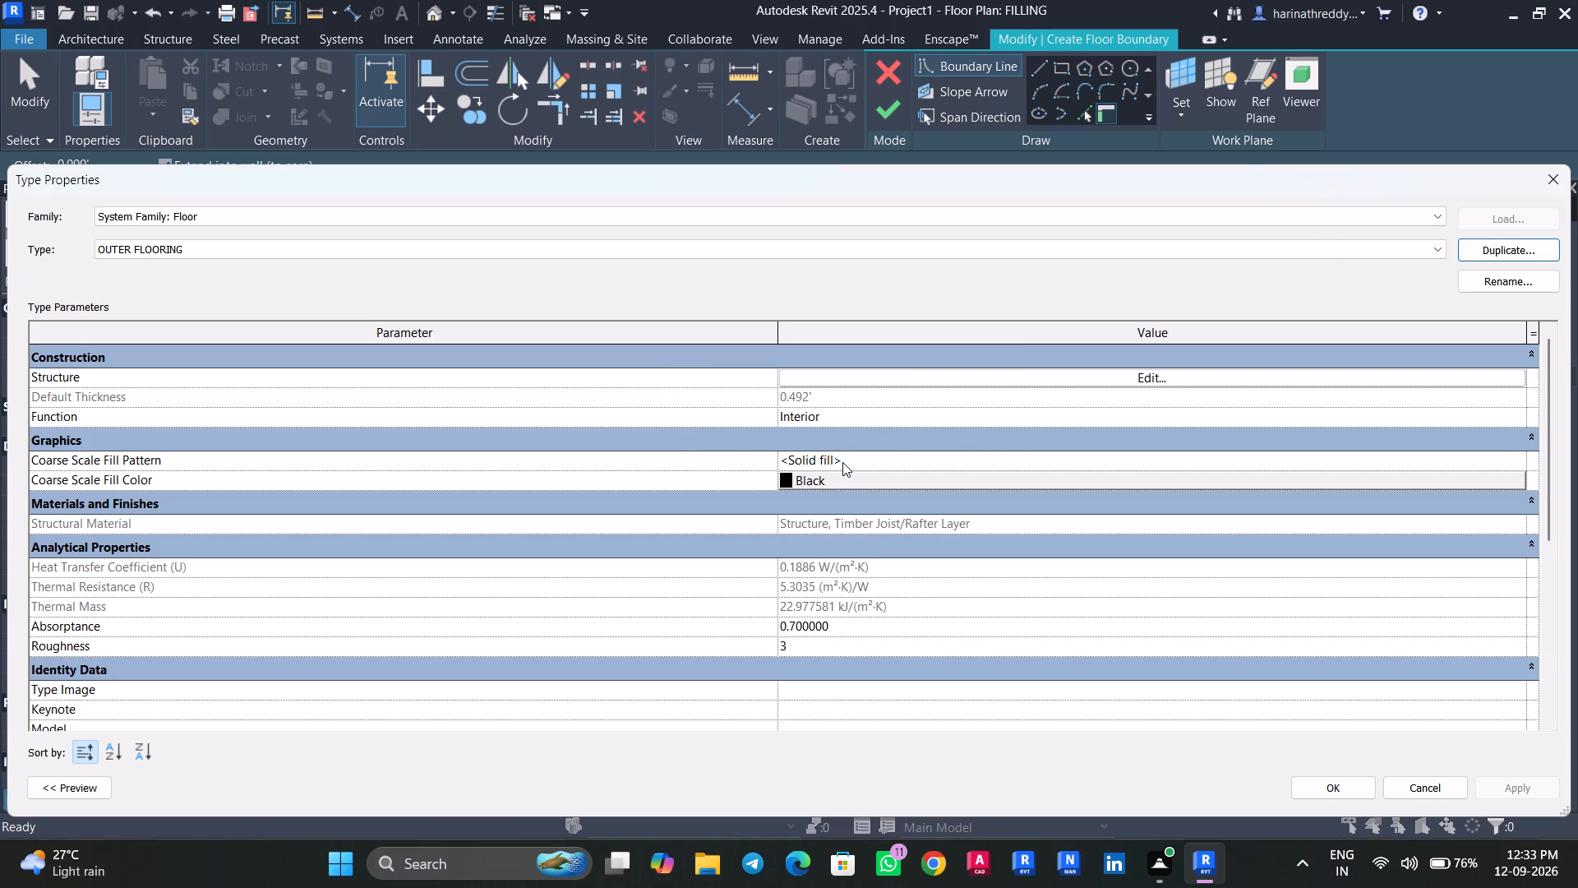
{"action": "left_click", "coordinate": [1345, 789]}
Create the OUTER FLOORING floor on level GFL with a rectangular boundary between opposite inner corners of the compound wall.
{"action": "scroll", "coordinate": [980, 610], "scroll_direction": "down", "scroll_amount": 2}
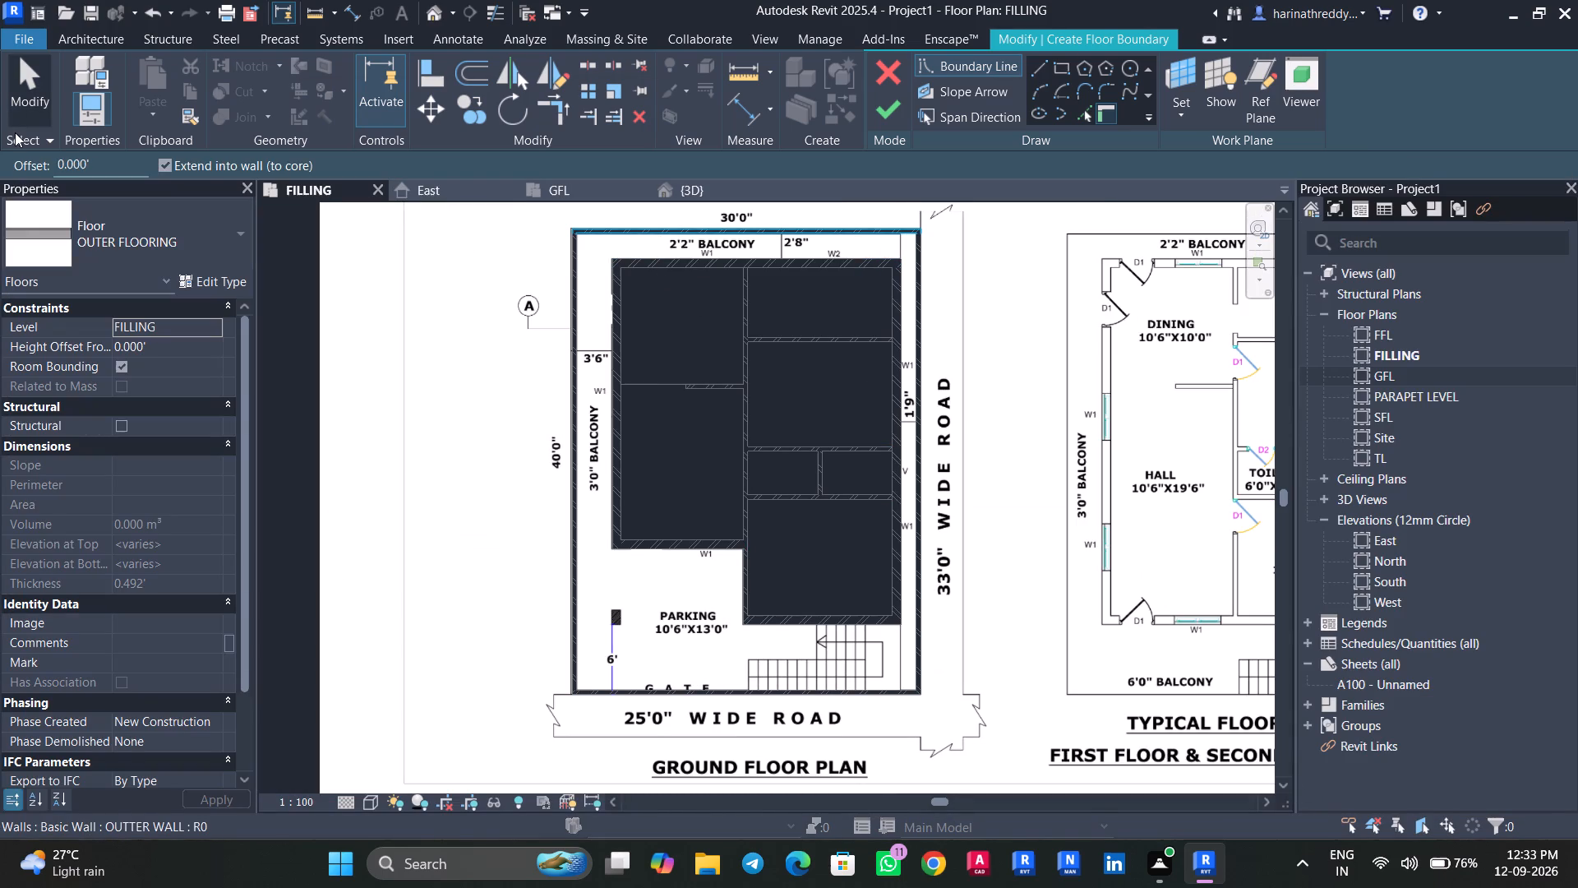
{"action": "key", "text": "Return"}
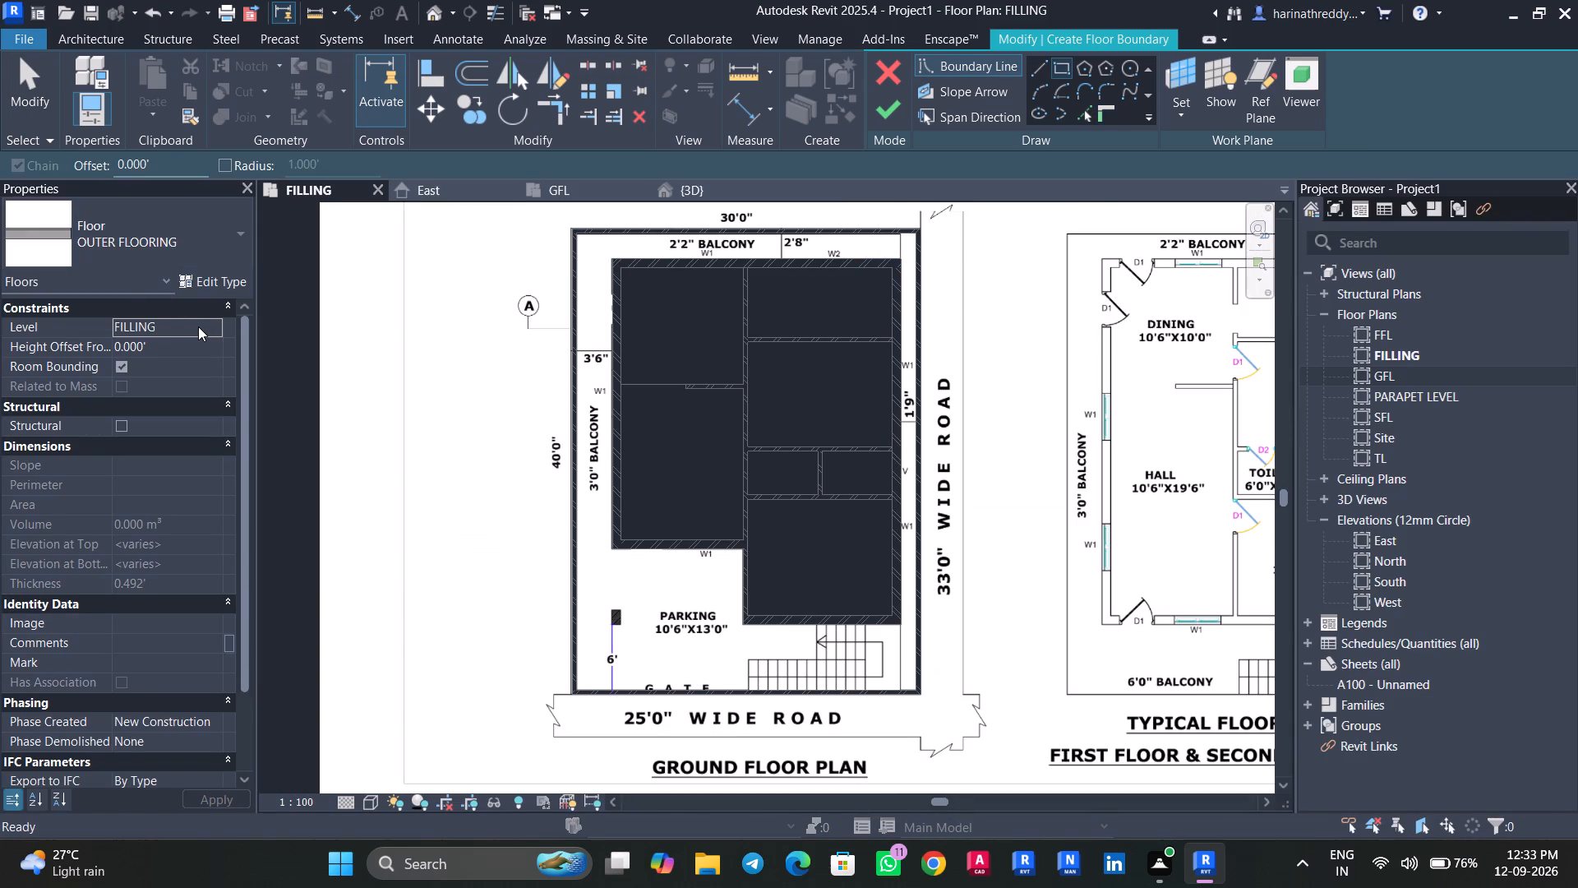
{"action": "left_click", "coordinate": [198, 326]}
{"action": "left_click", "coordinate": [213, 331]}
{"action": "left_click", "coordinate": [202, 372]}
{"action": "left_click", "coordinate": [210, 322]}
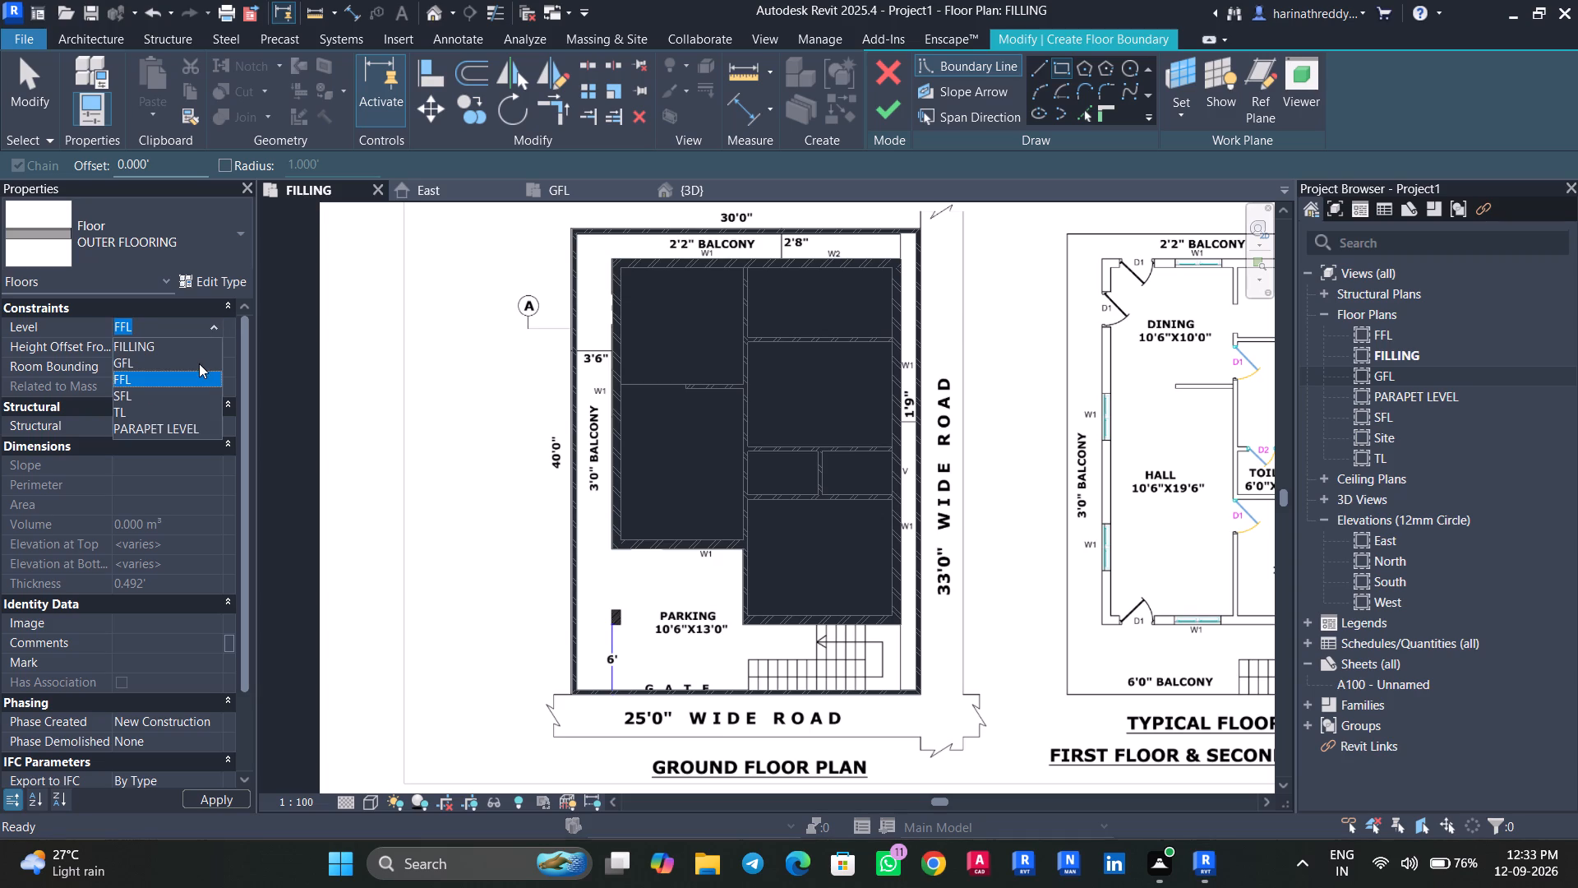
{"action": "left_click", "coordinate": [196, 366]}
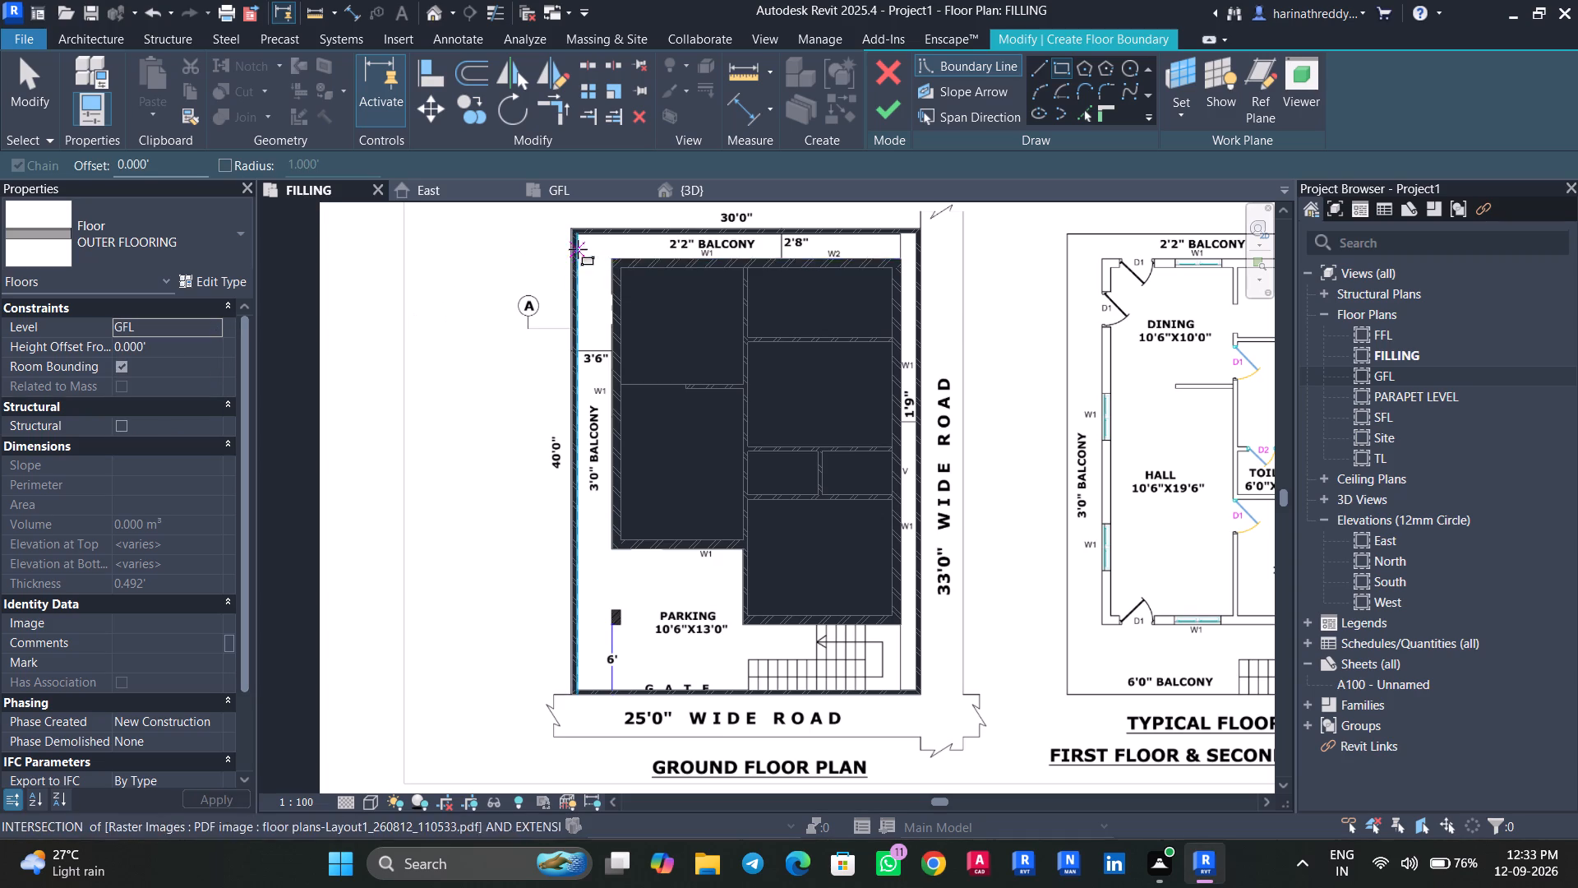
{"action": "scroll", "coordinate": [576, 247], "scroll_direction": "up", "scroll_amount": 7}
{"action": "left_click", "coordinate": [581, 217]}
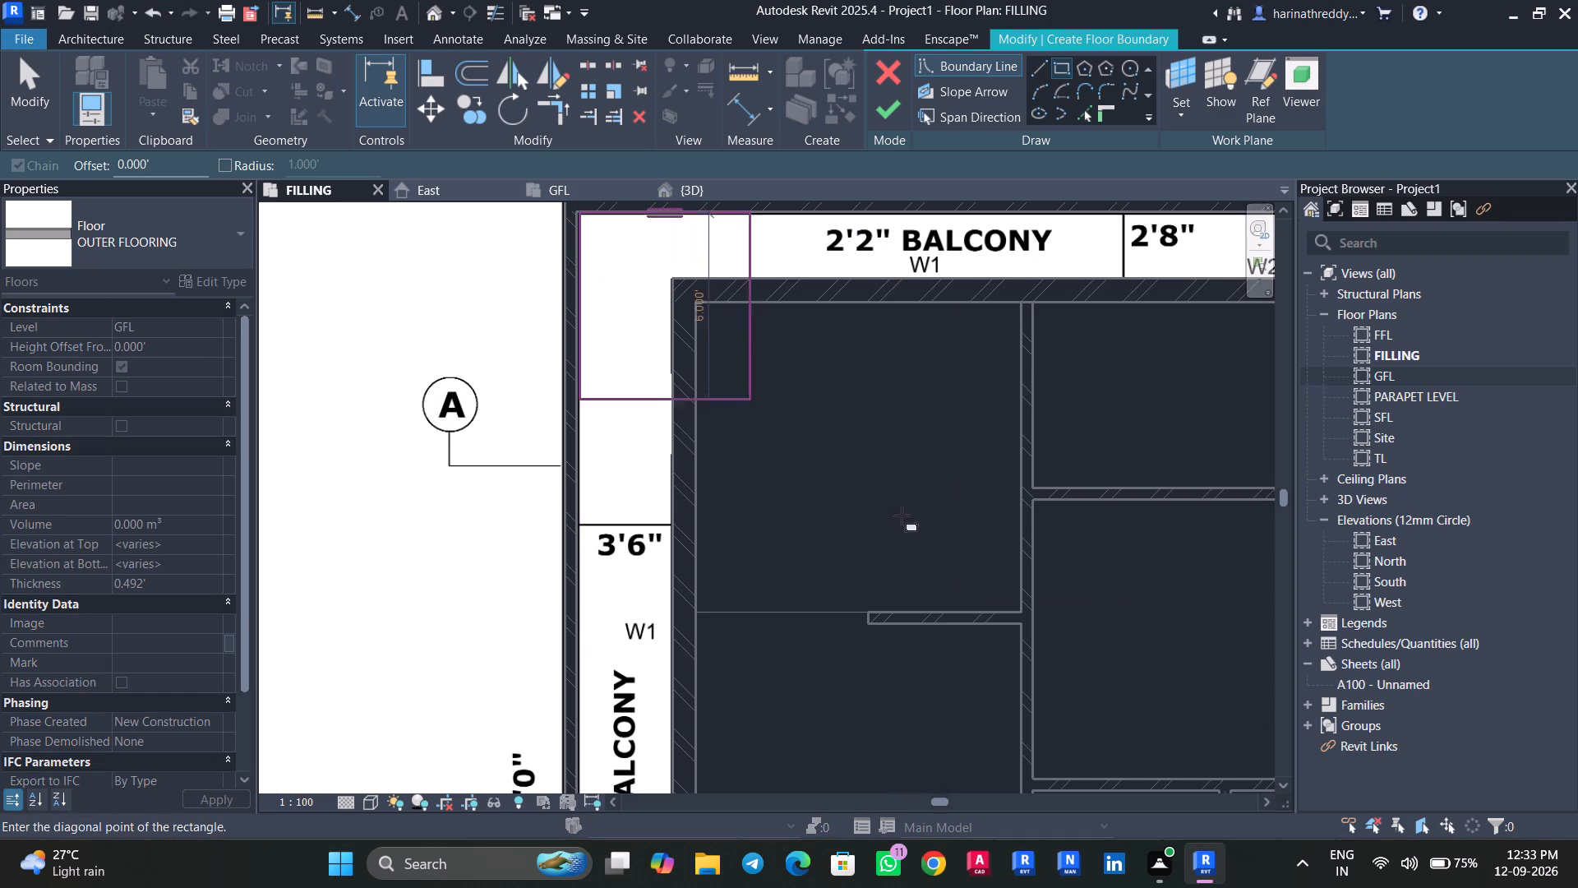
{"action": "scroll", "coordinate": [1142, 649], "scroll_direction": "down", "scroll_amount": 3}
{"action": "scroll", "coordinate": [1142, 649], "scroll_direction": "up", "scroll_amount": 1}
{"action": "scroll", "coordinate": [1142, 649], "scroll_direction": "down", "scroll_amount": 3}
{"action": "middle_click_drag", "start_coordinate": [1141, 649], "coordinate": [783, 340]}
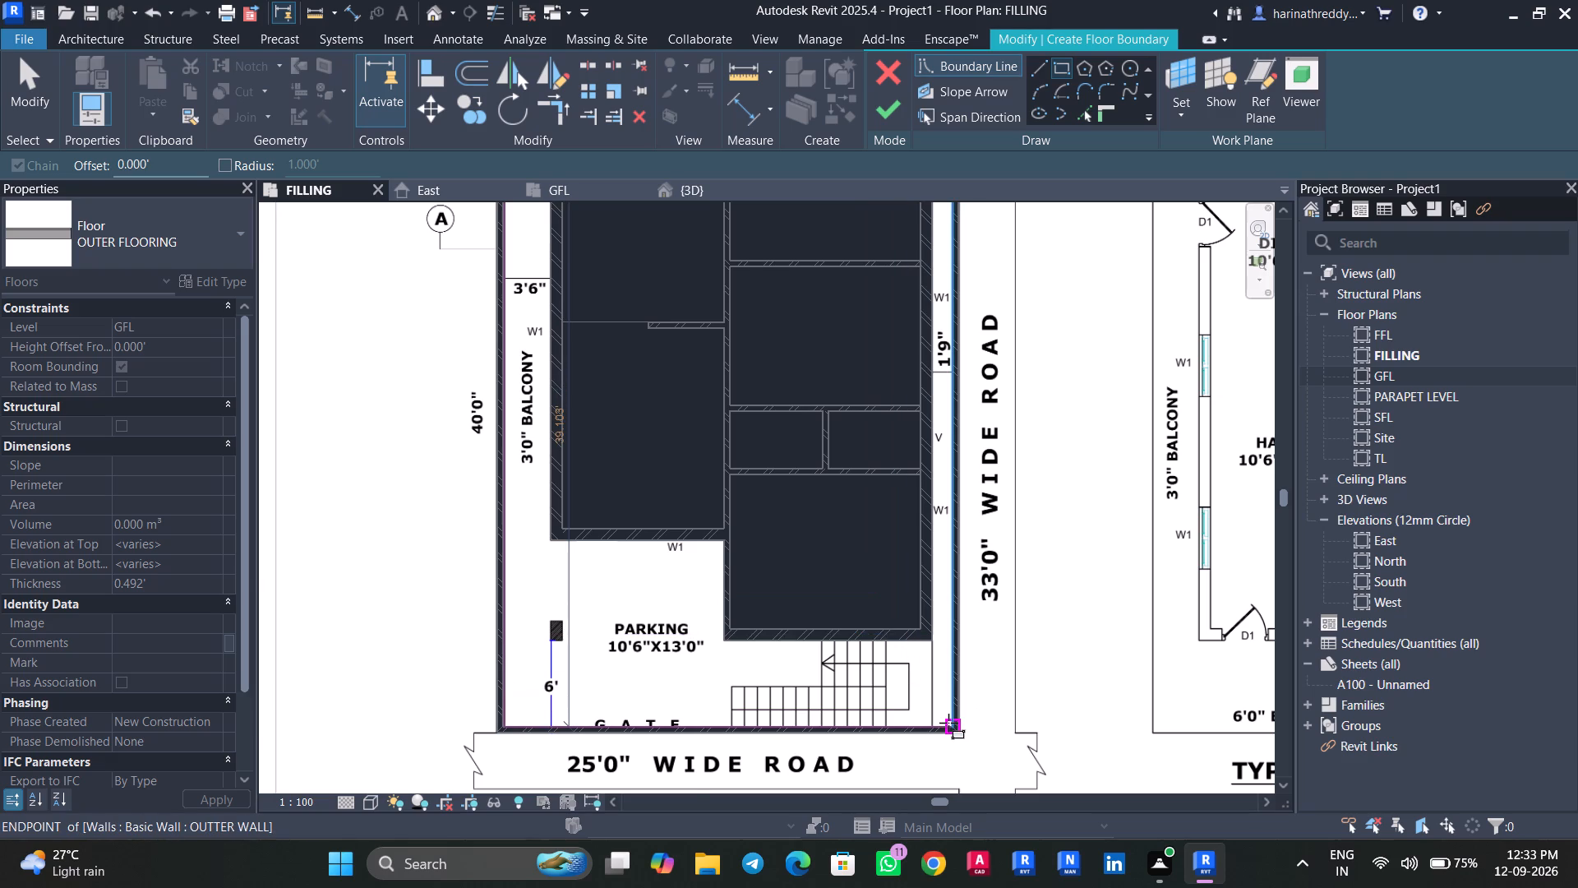
{"action": "scroll", "coordinate": [948, 723], "scroll_direction": "up", "scroll_amount": 6}
{"action": "scroll", "coordinate": [948, 723], "scroll_direction": "down", "scroll_amount": 1}
{"action": "scroll", "coordinate": [948, 723], "scroll_direction": "up", "scroll_amount": 6}
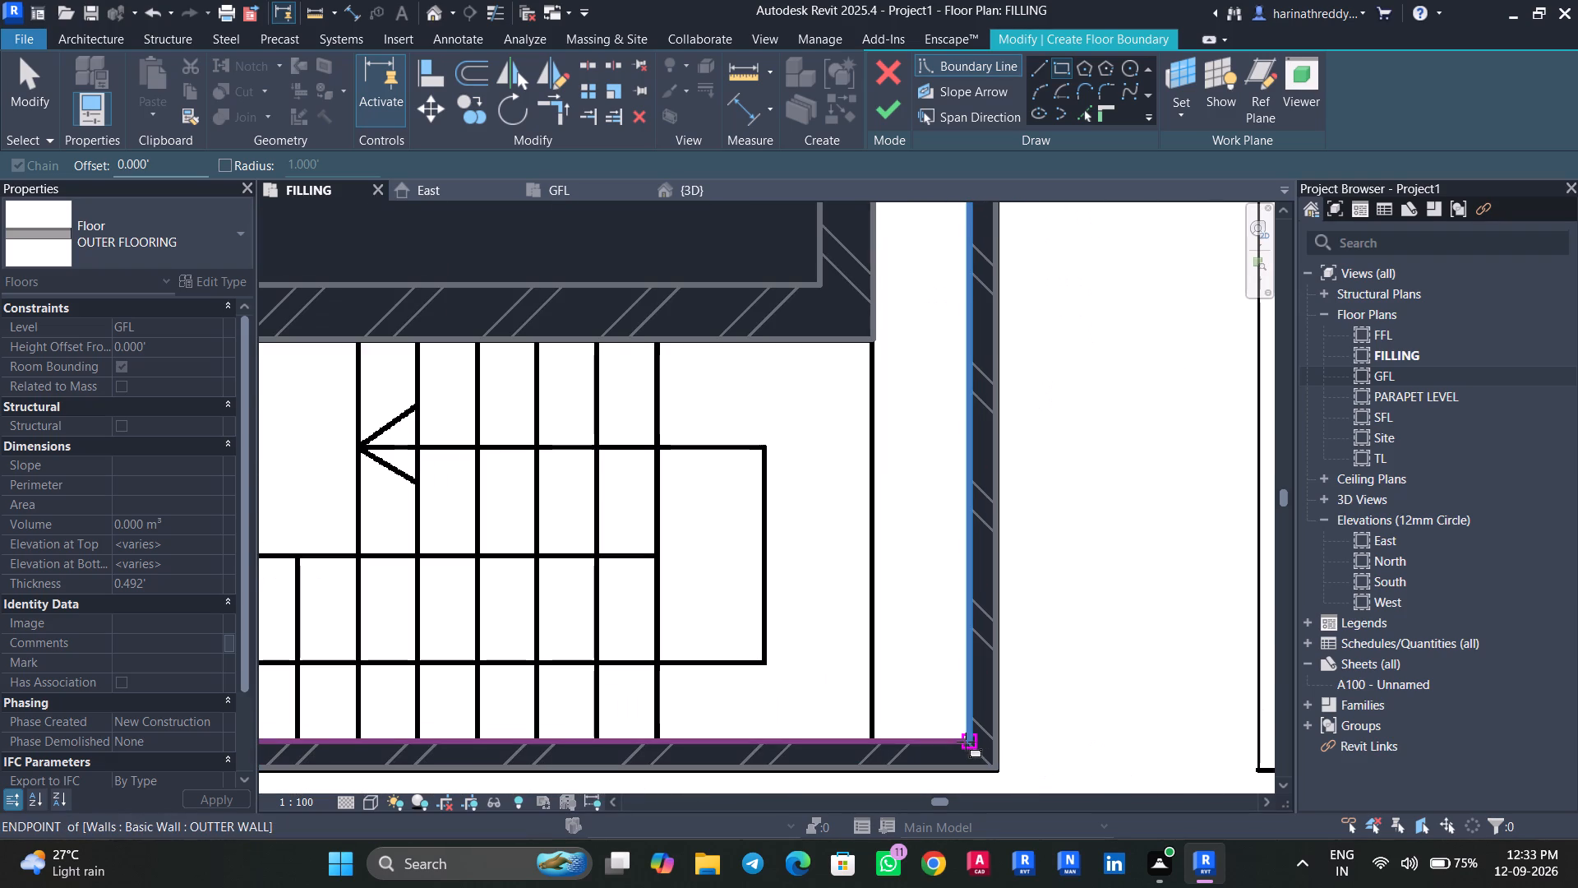
{"action": "left_click", "coordinate": [967, 743]}
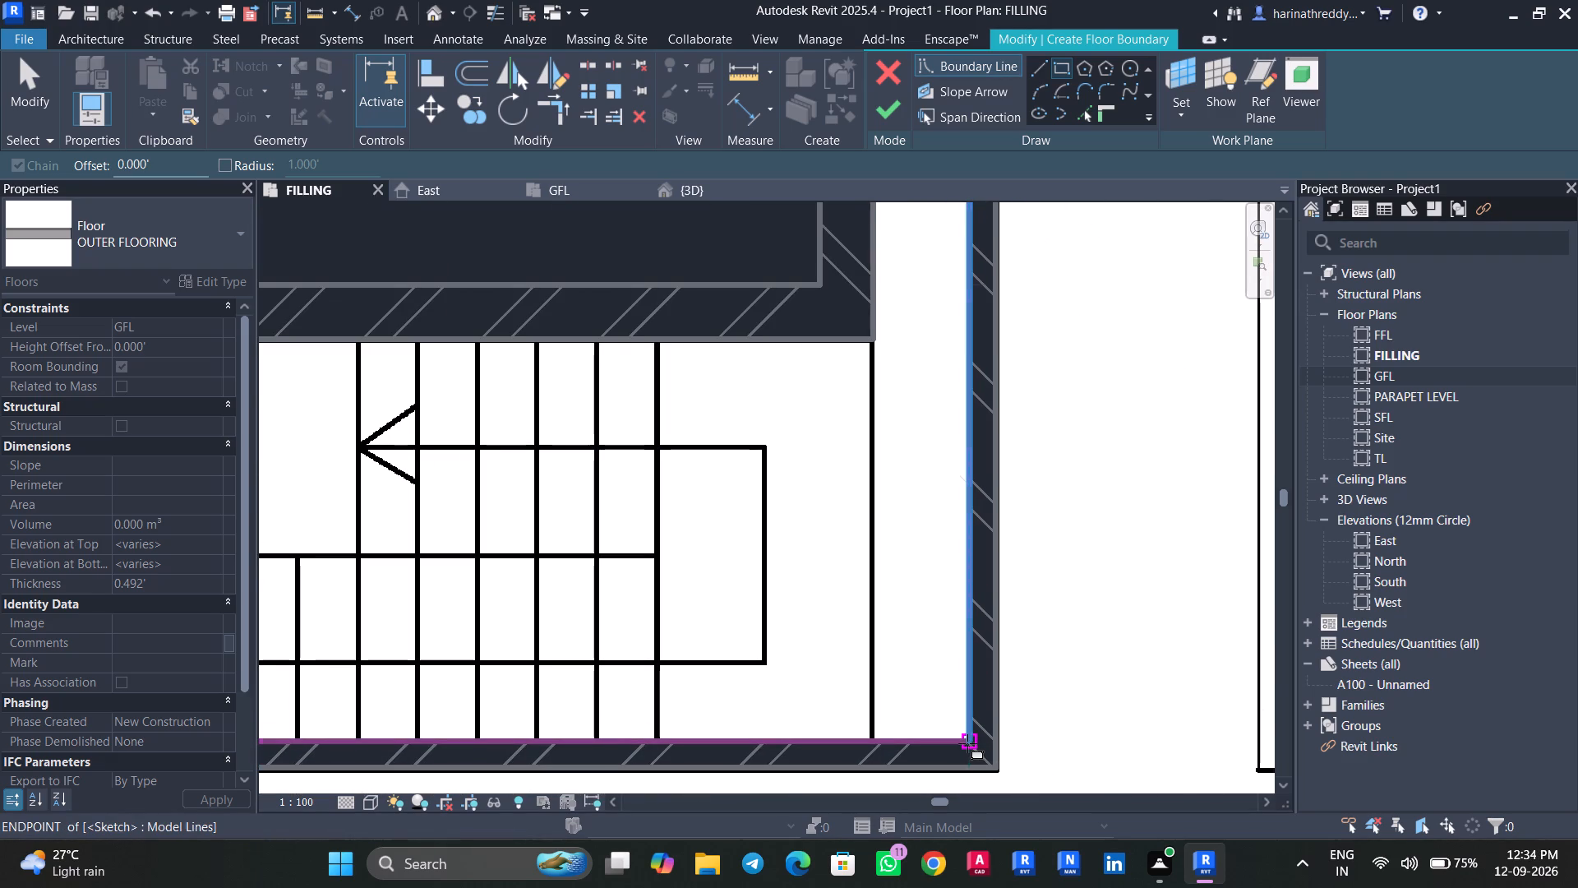
{"action": "left_click", "coordinate": [889, 109]}
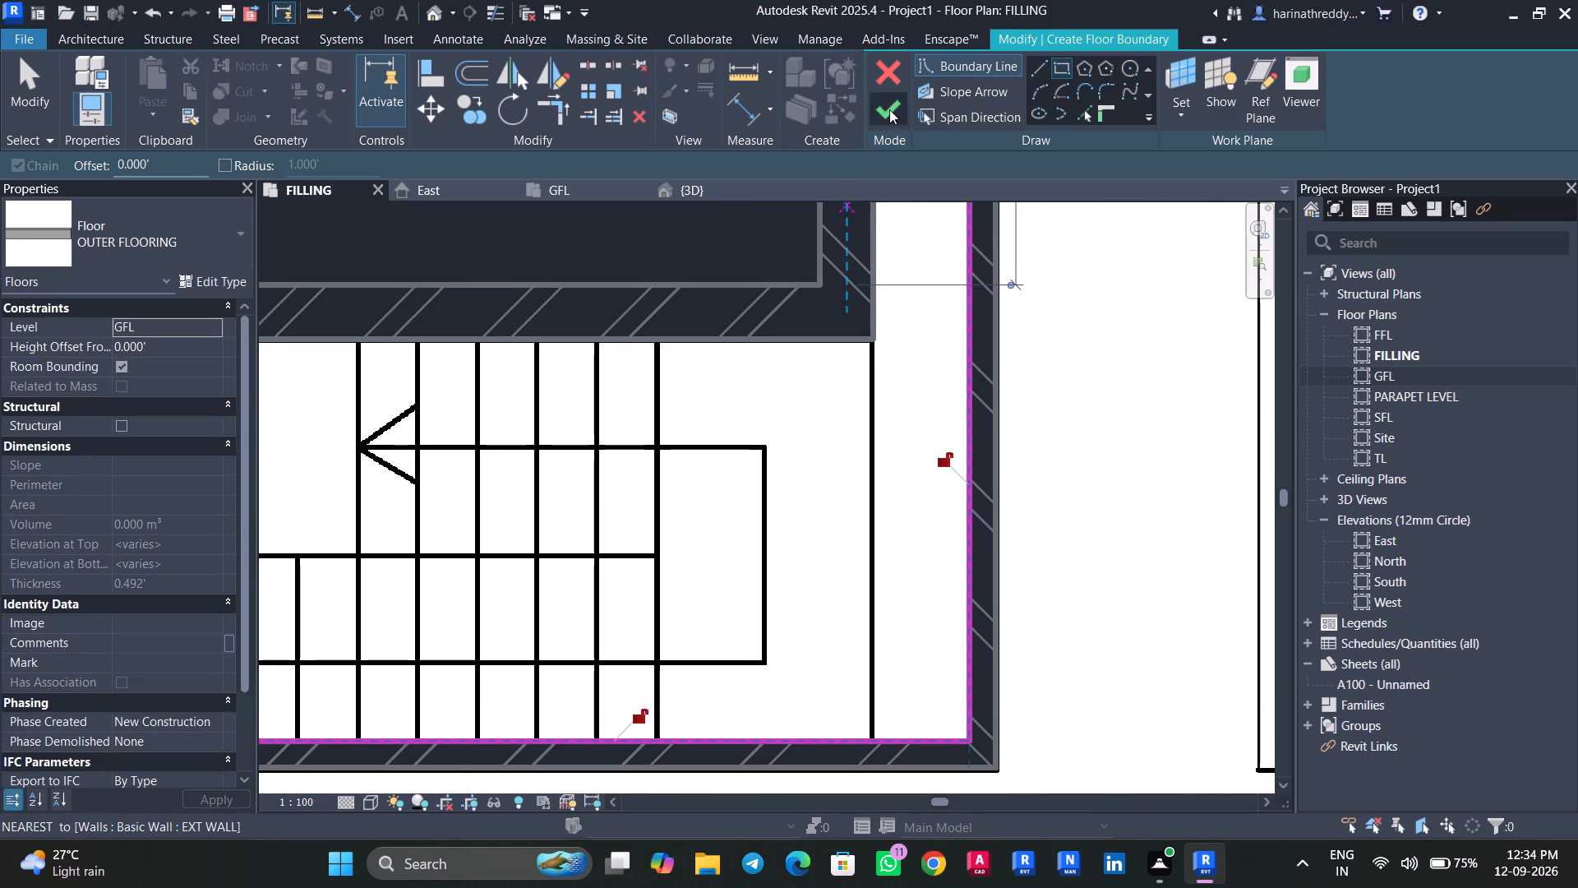
Review the outer floor's extent against the ground floor plan in the PDF, leaving nothing selected.
{"action": "scroll", "coordinate": [1048, 363], "scroll_direction": "down", "scroll_amount": 12}
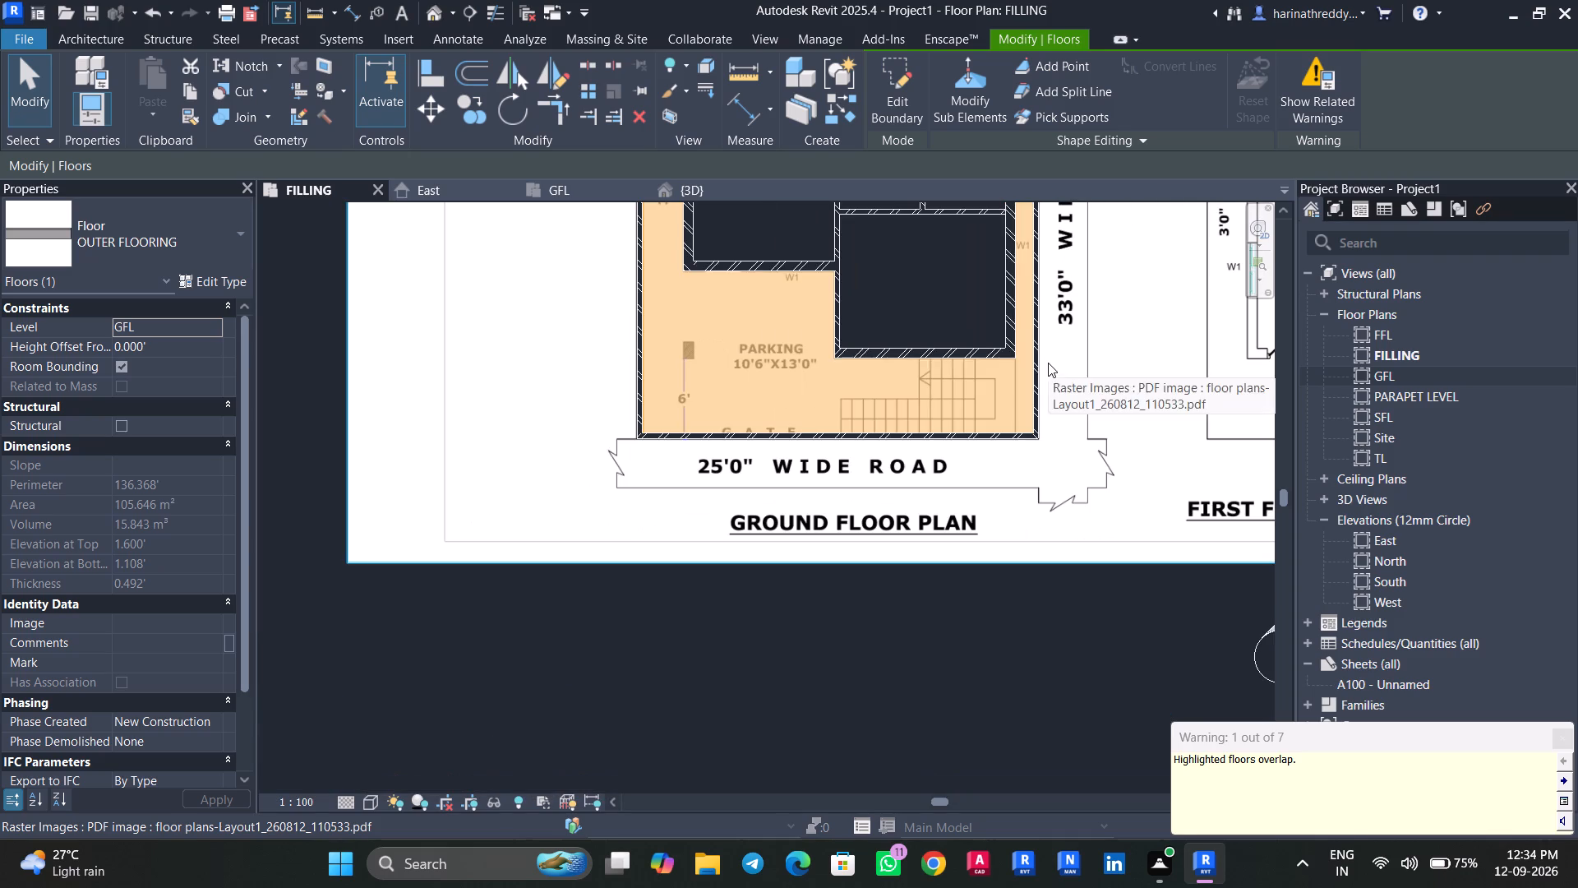
{"action": "middle_click_drag", "start_coordinate": [1048, 363], "coordinate": [937, 535]}
{"action": "scroll", "coordinate": [907, 459], "scroll_direction": "down", "scroll_amount": 5}
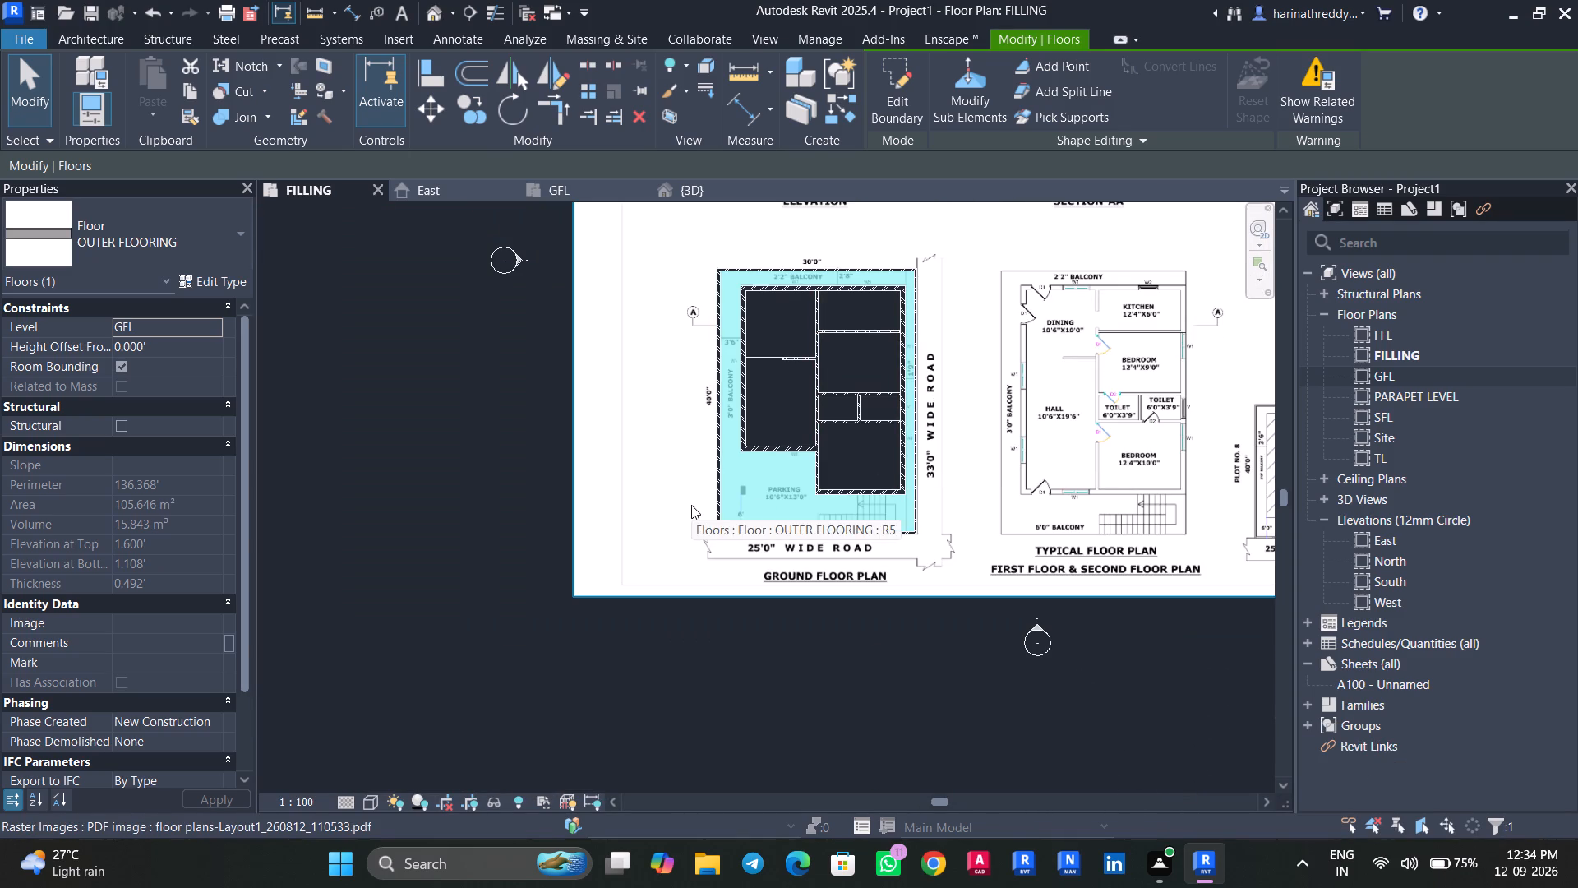
{"action": "left_click", "coordinate": [655, 473]}
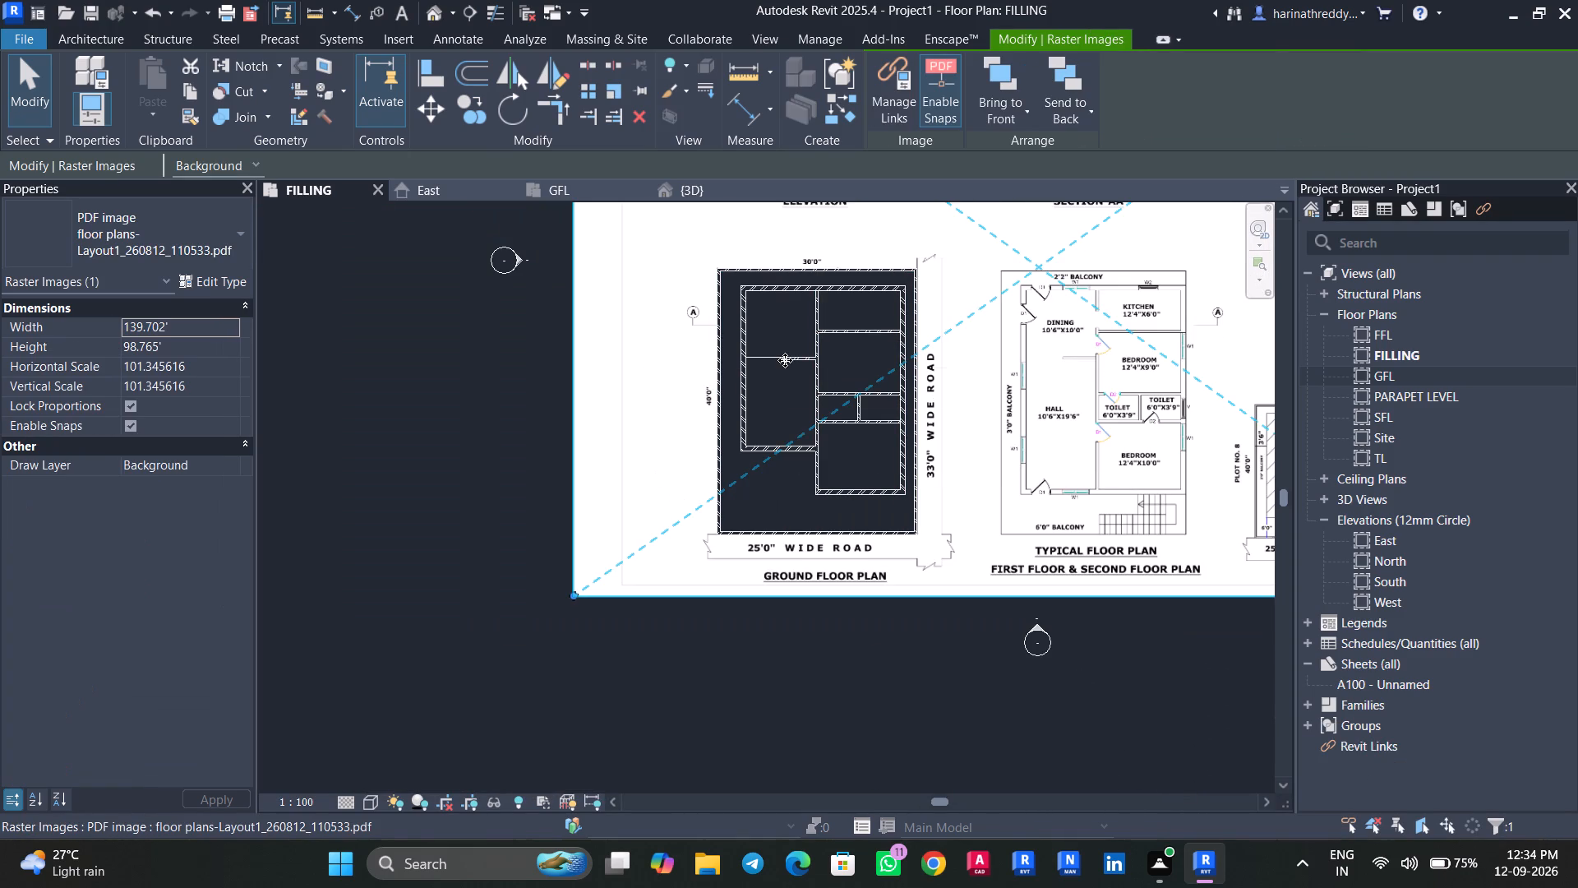
{"action": "middle_click_drag", "start_coordinate": [786, 359], "coordinate": [687, 502]}
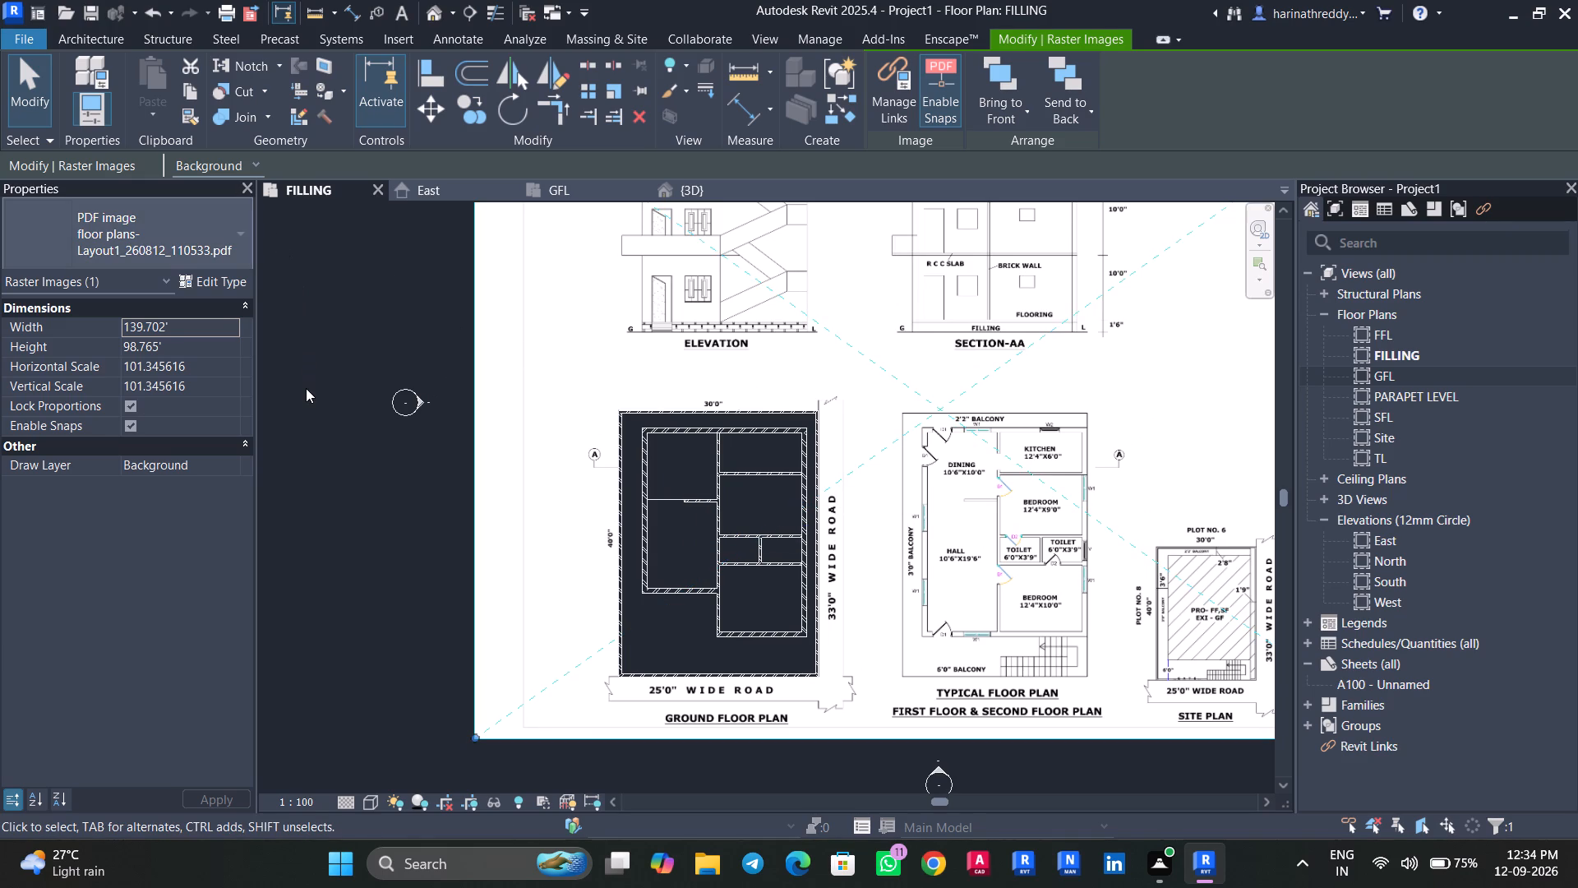
{"action": "key", "text": "Escape"}
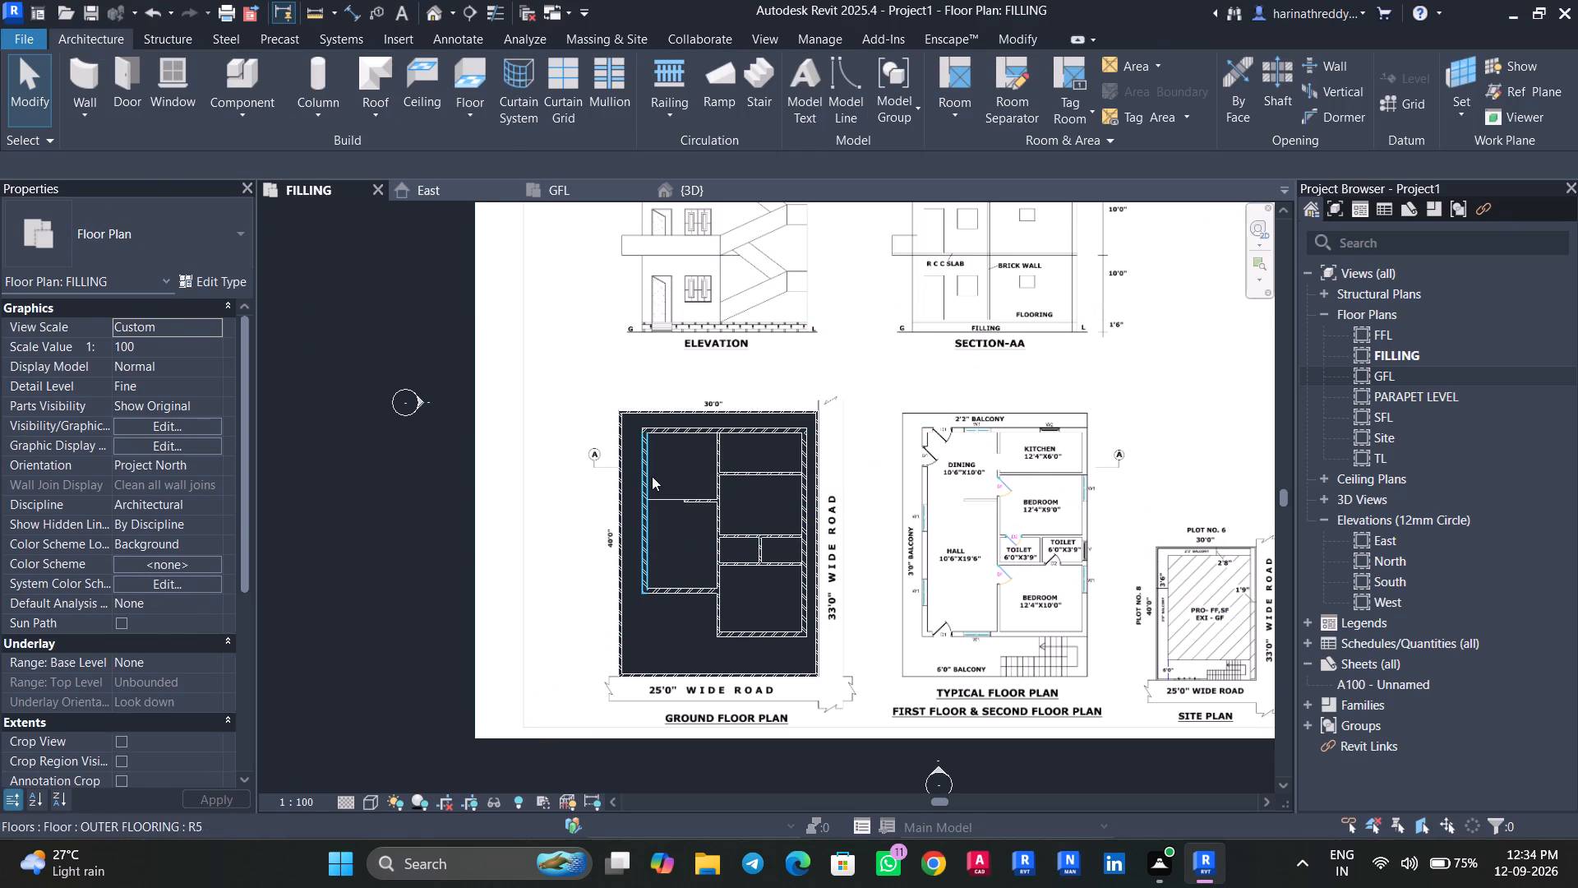
{"action": "left_click", "coordinate": [652, 476]}
{"action": "key", "text": "Escape"}
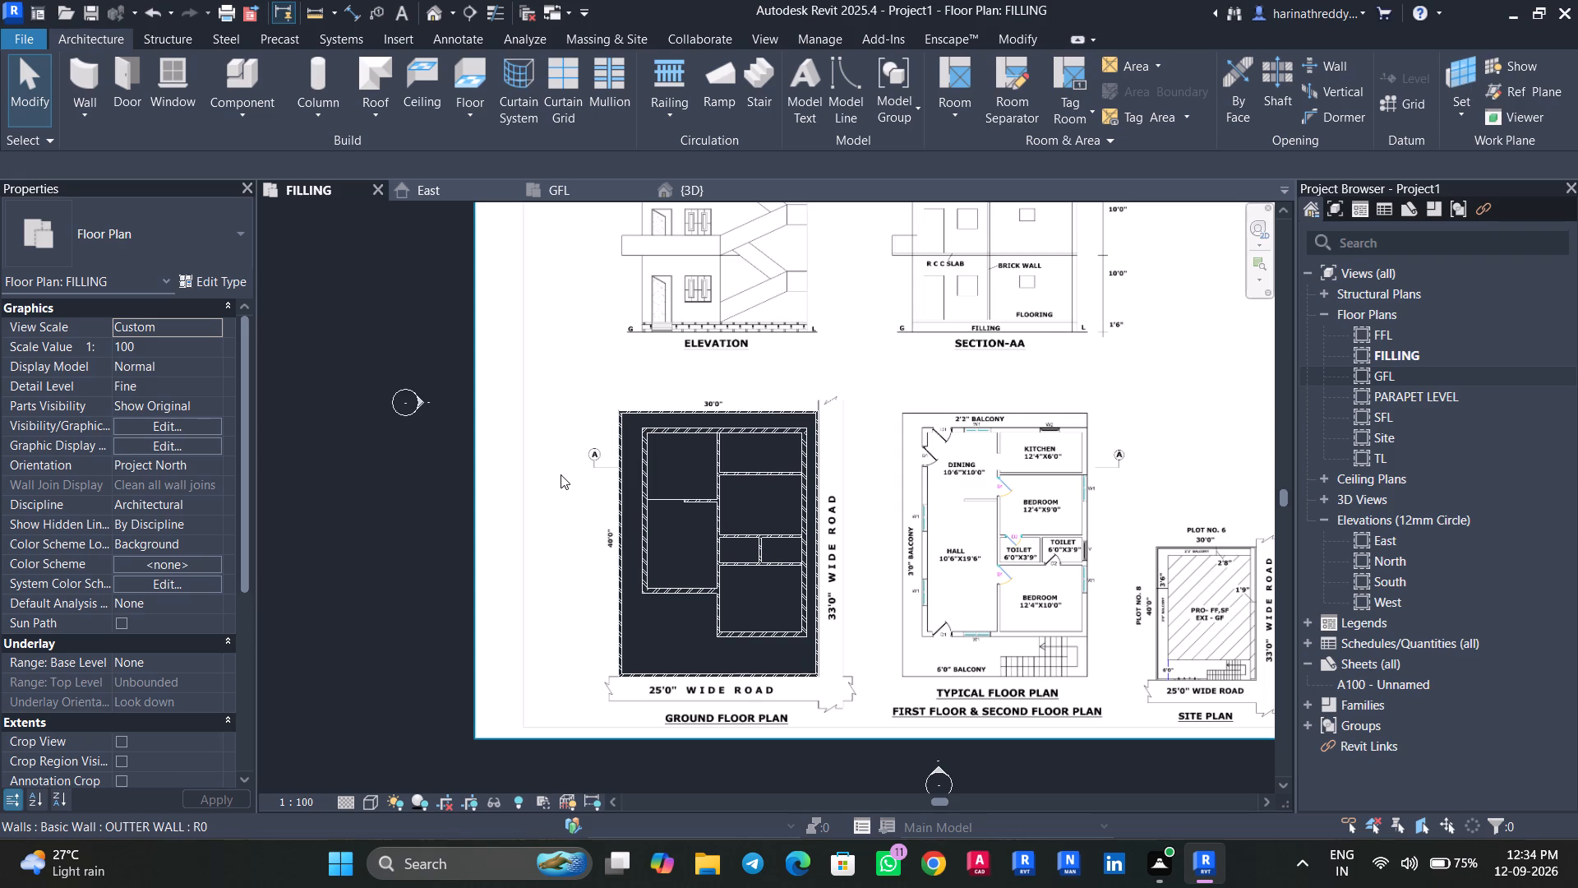
{"action": "key", "text": "Escape"}
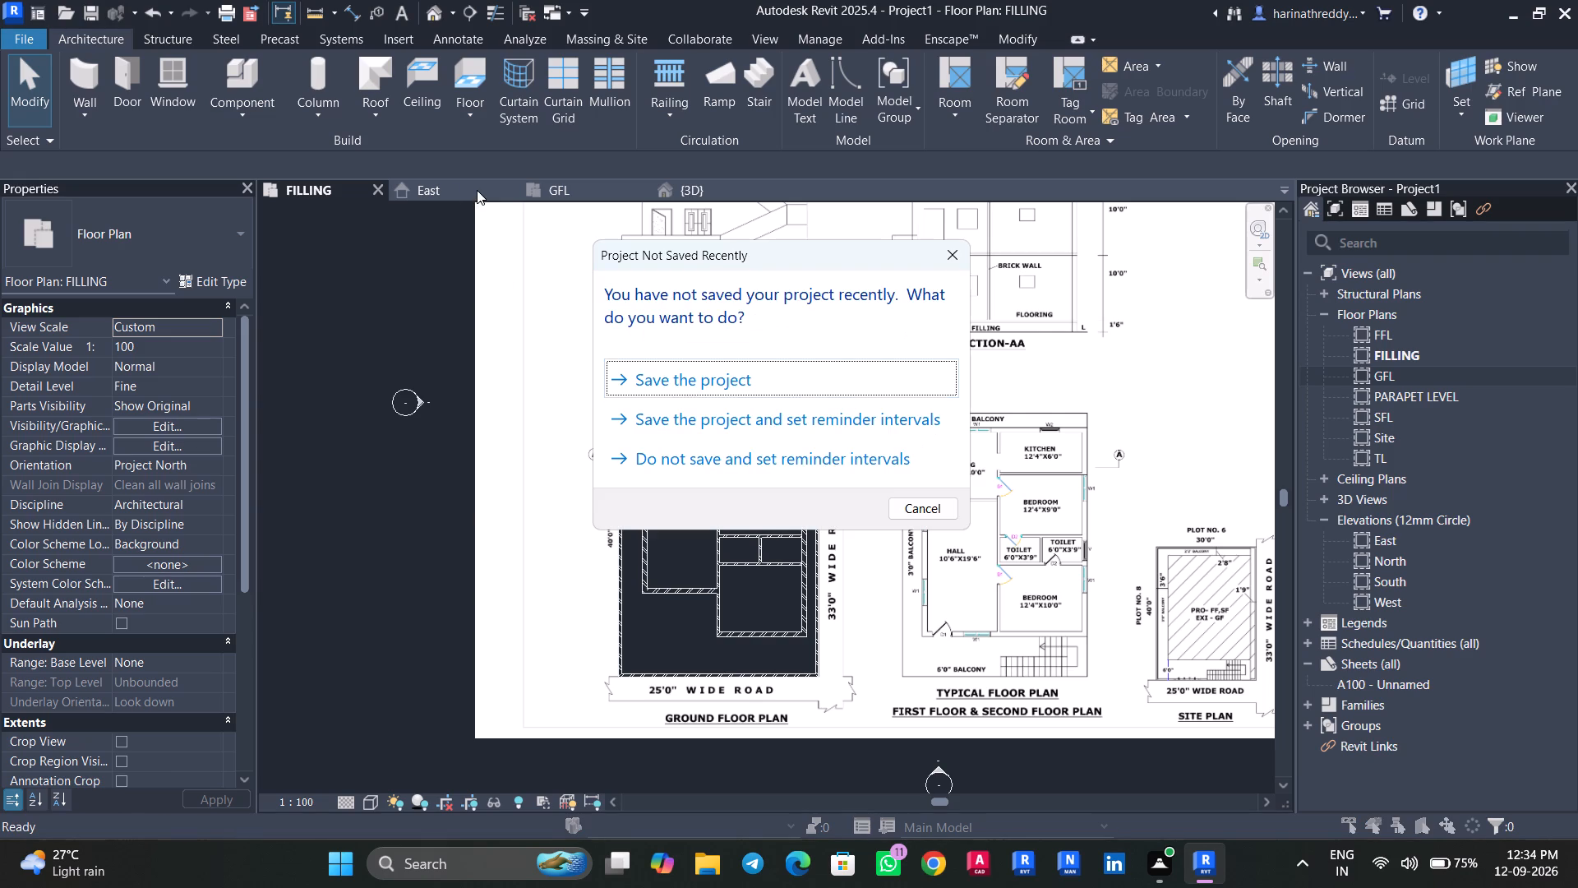
Dismiss the save reminder without saving and examine how the outer floor and room floors meet inside the house walls.
{"action": "left_click", "coordinate": [951, 263]}
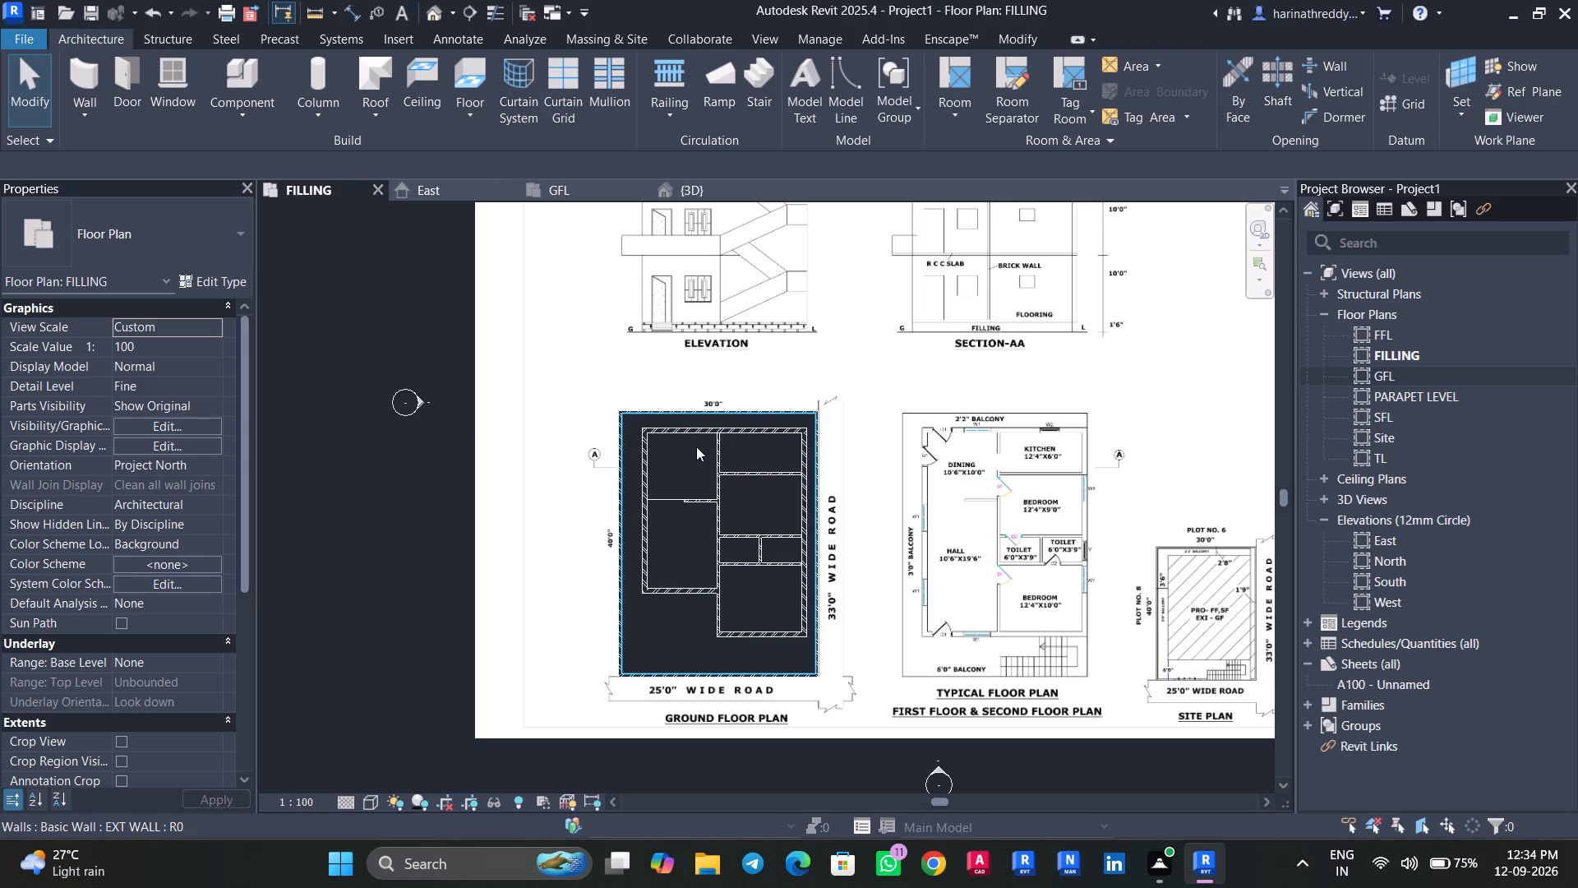
{"action": "scroll", "coordinate": [691, 493], "scroll_direction": "up", "scroll_amount": 1}
{"action": "scroll", "coordinate": [691, 493], "scroll_direction": "down", "scroll_amount": 1}
{"action": "scroll", "coordinate": [691, 493], "scroll_direction": "up", "scroll_amount": 4}
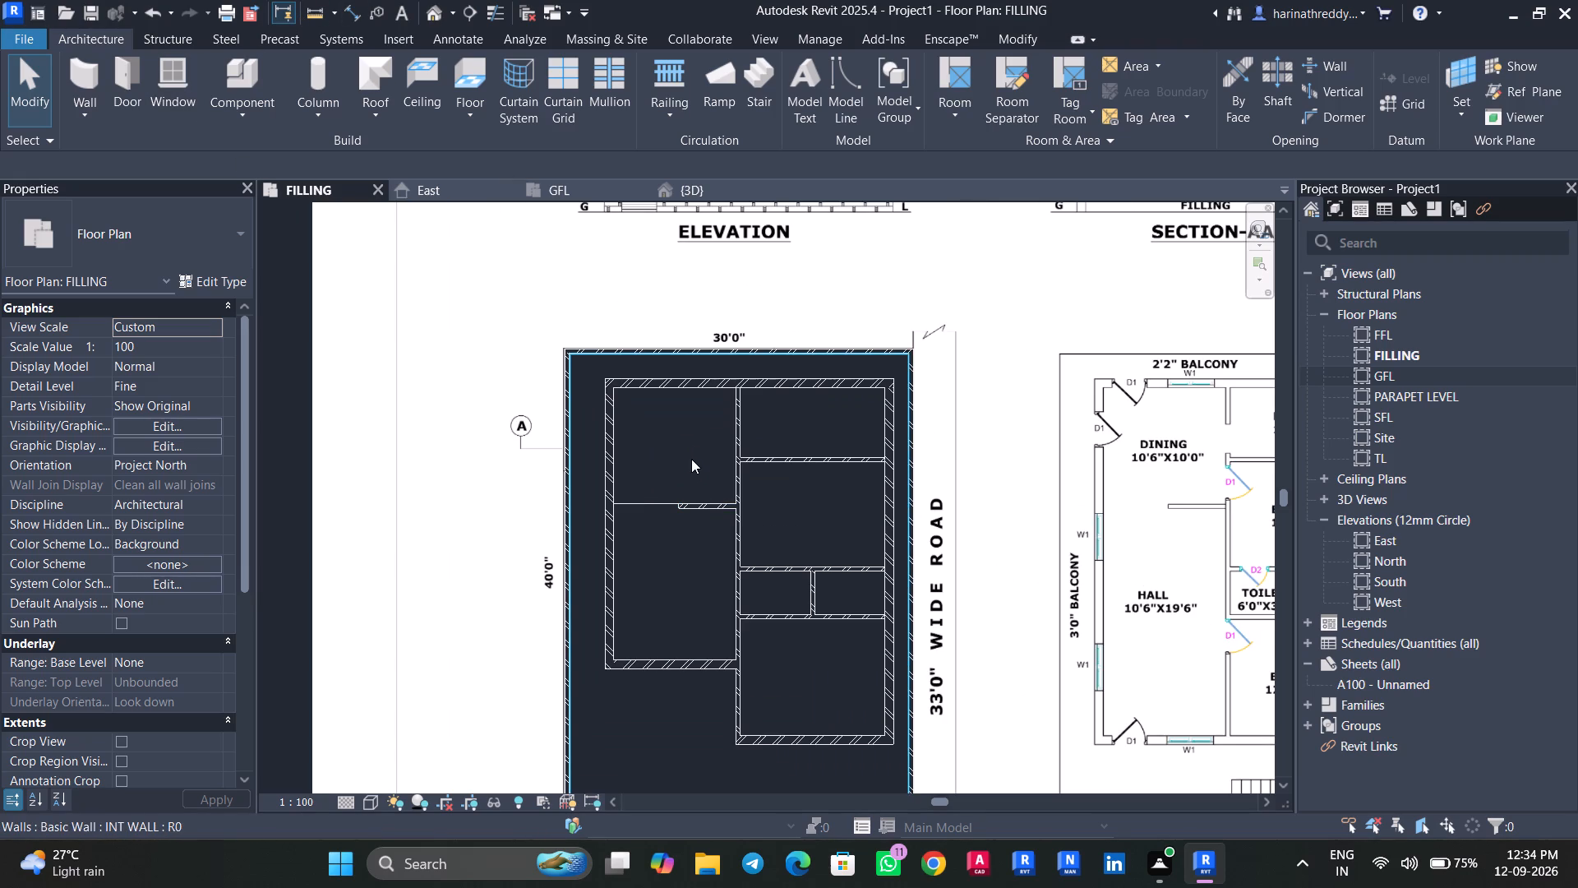
{"action": "scroll", "coordinate": [710, 527], "scroll_direction": "up", "scroll_amount": 5}
{"action": "scroll", "coordinate": [710, 527], "scroll_direction": "down", "scroll_amount": 6}
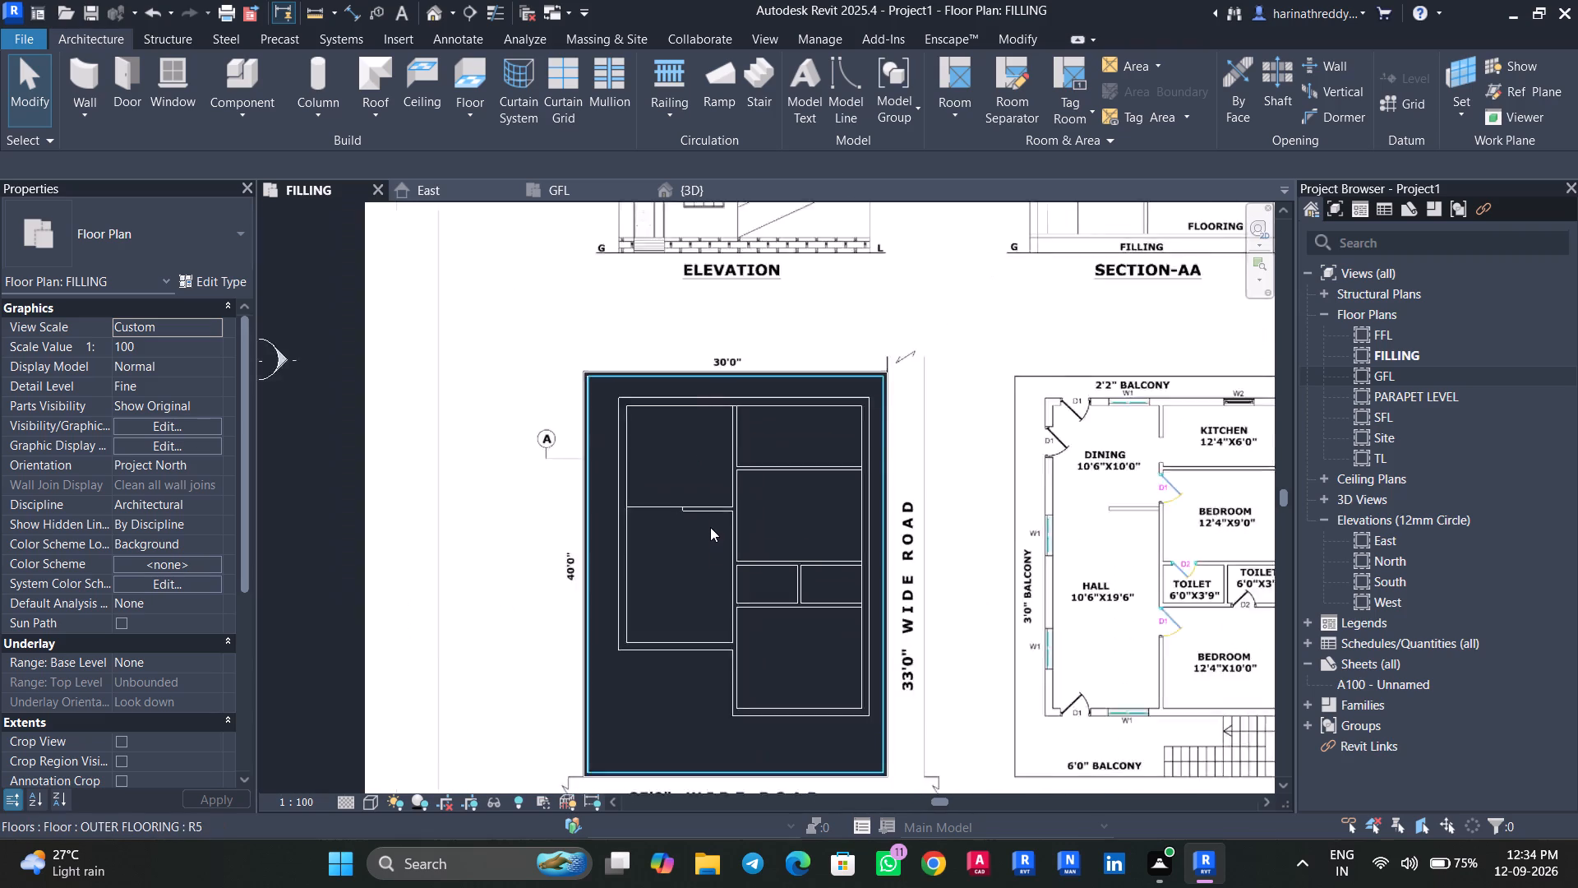
{"action": "scroll", "coordinate": [710, 527], "scroll_direction": "up", "scroll_amount": 9}
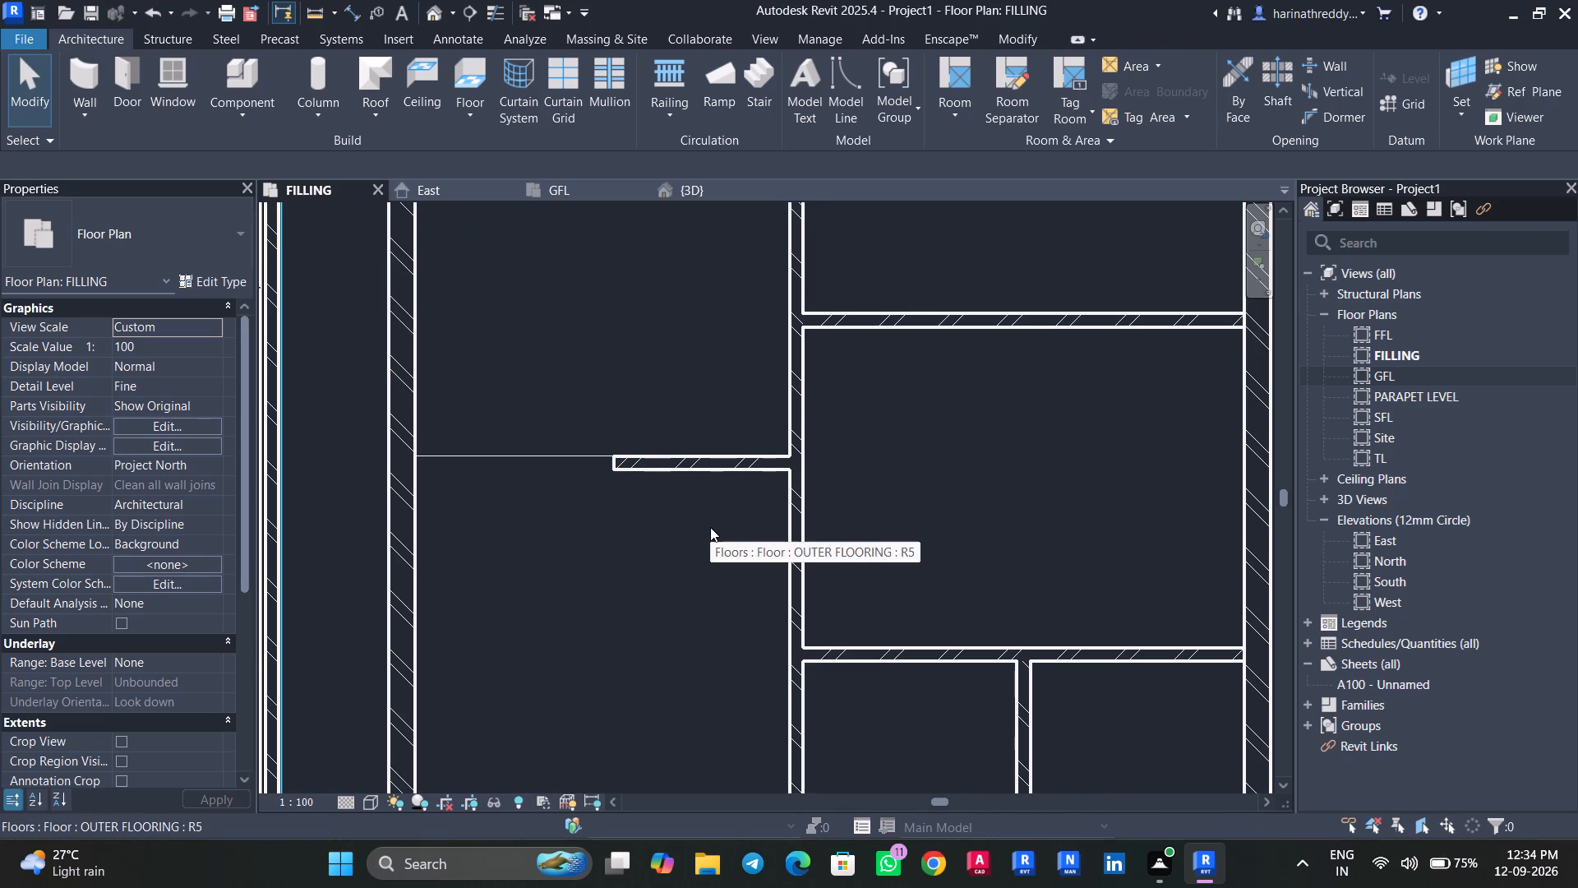
Check the extent of the OUTER FLOORING floor around the house walls, leaving nothing selected.
{"action": "left_click", "coordinate": [710, 527]}
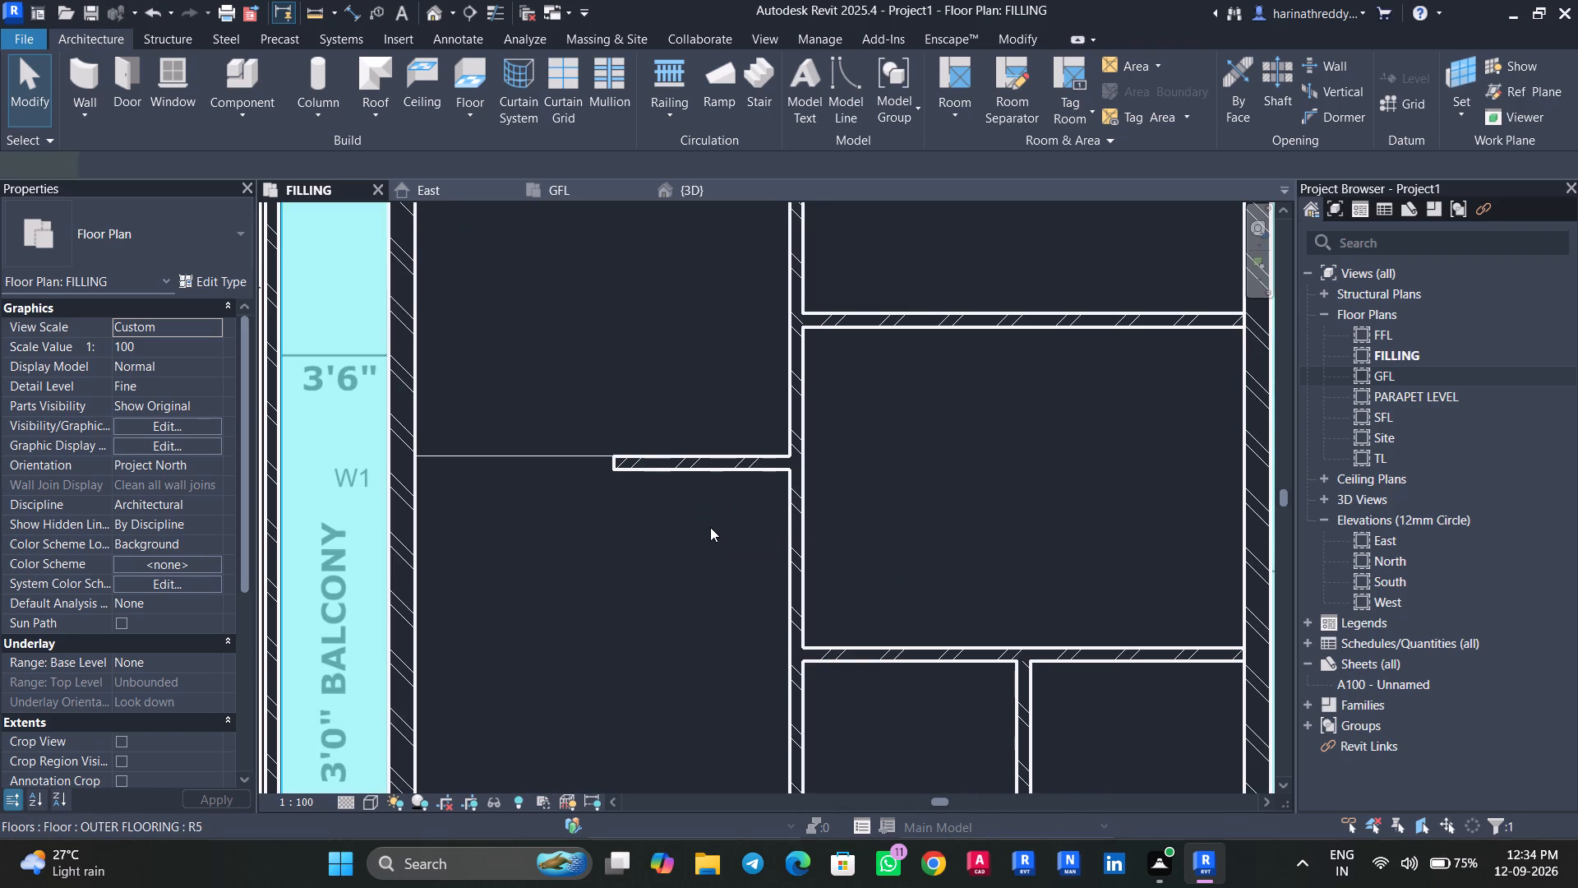
{"action": "scroll", "coordinate": [710, 527], "scroll_direction": "down", "scroll_amount": 6}
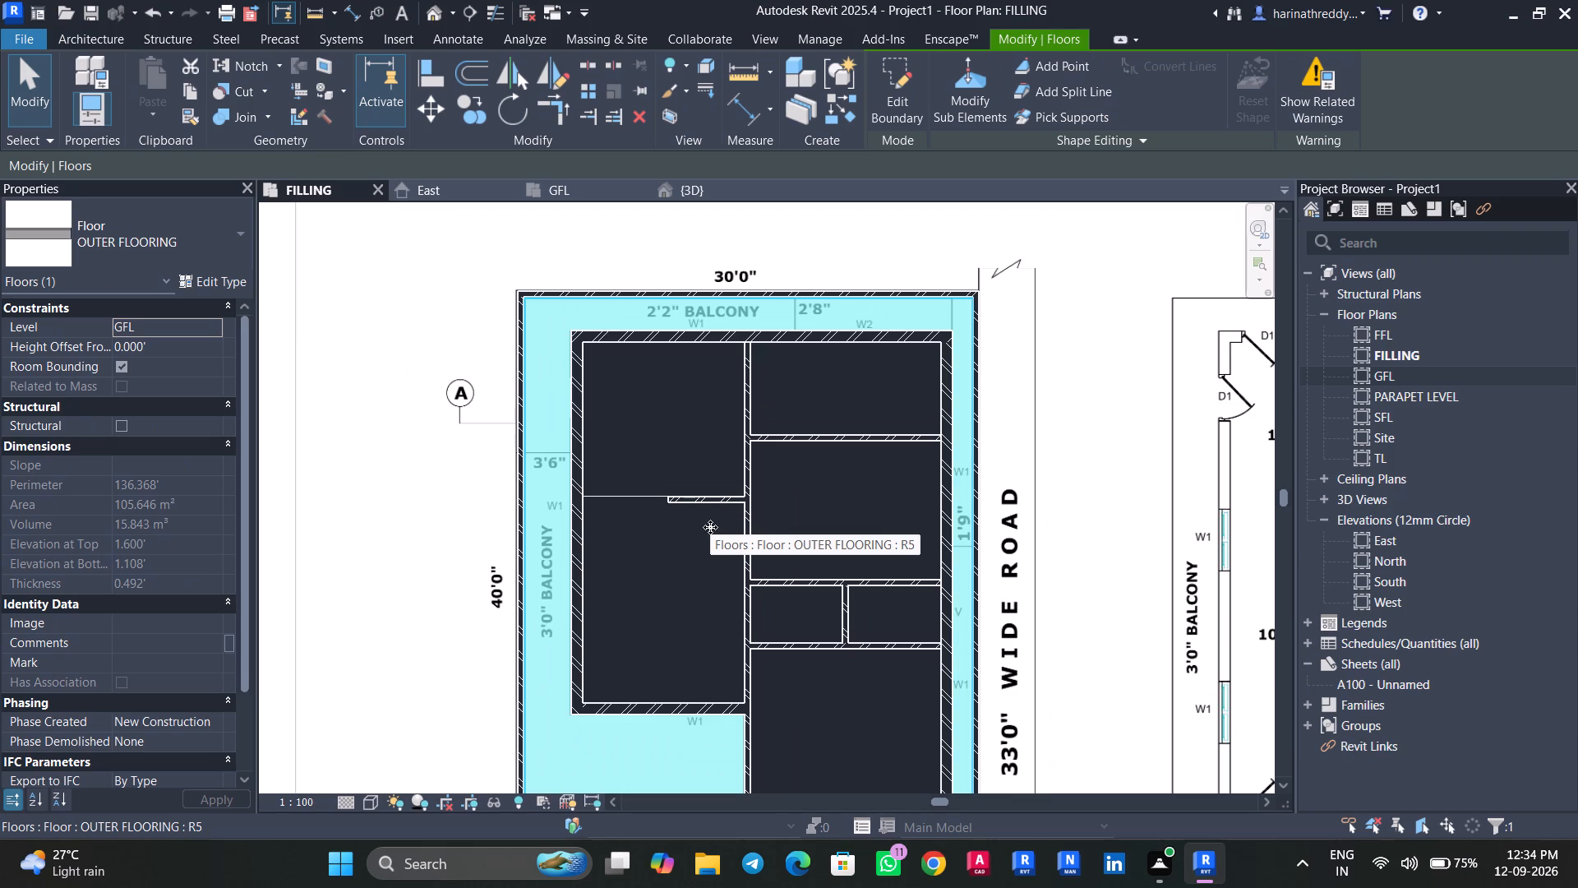
{"action": "left_click", "coordinate": [710, 527]}
{"action": "left_click", "coordinate": [685, 536]}
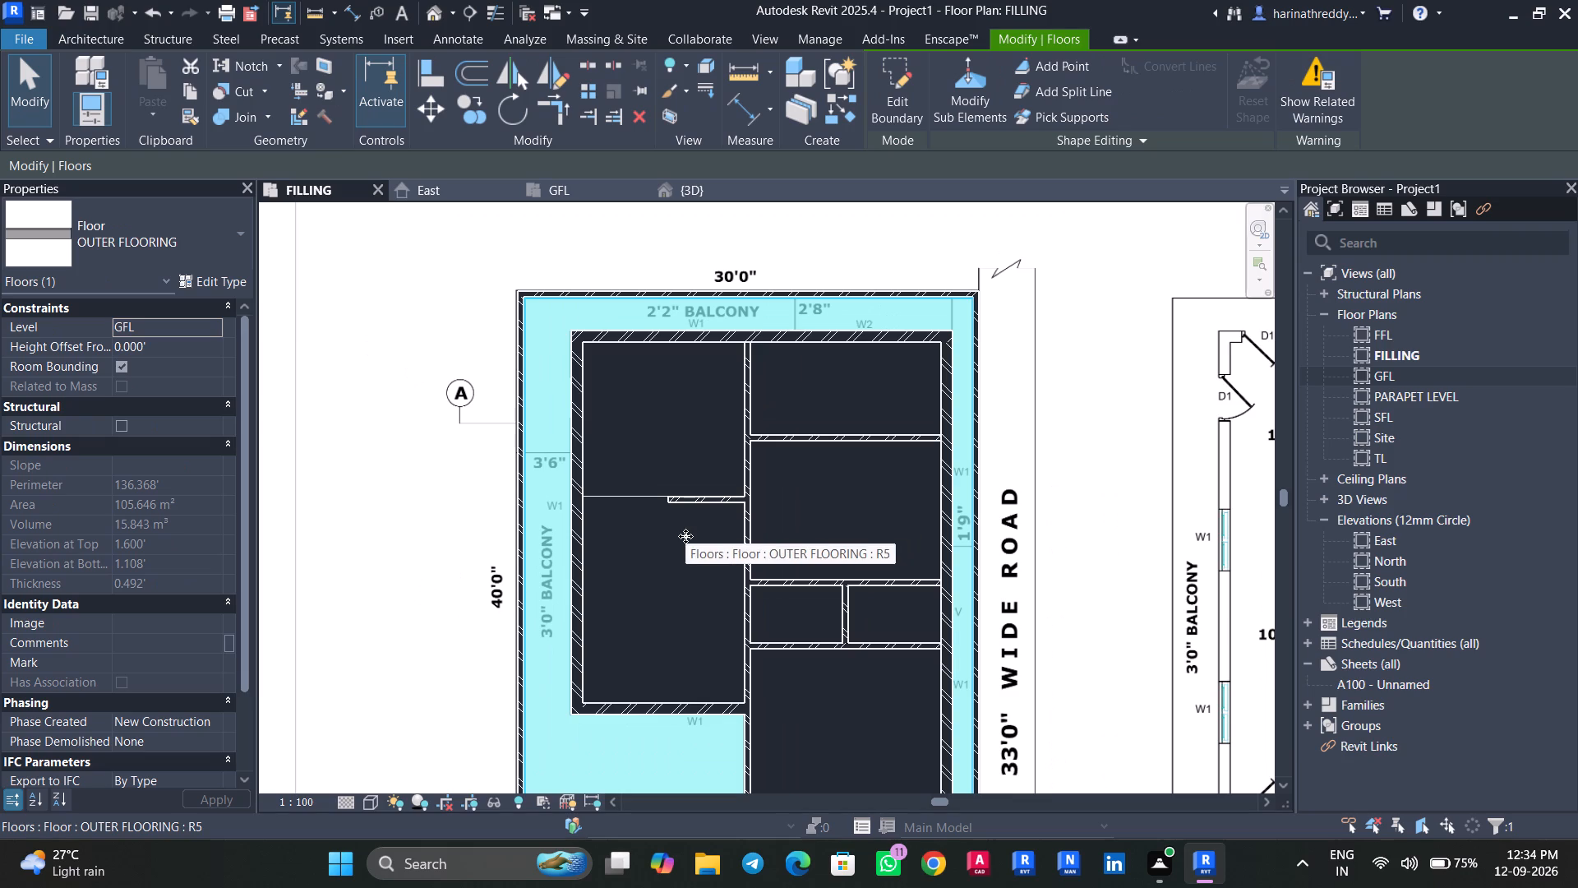
{"action": "key", "text": "Escape"}
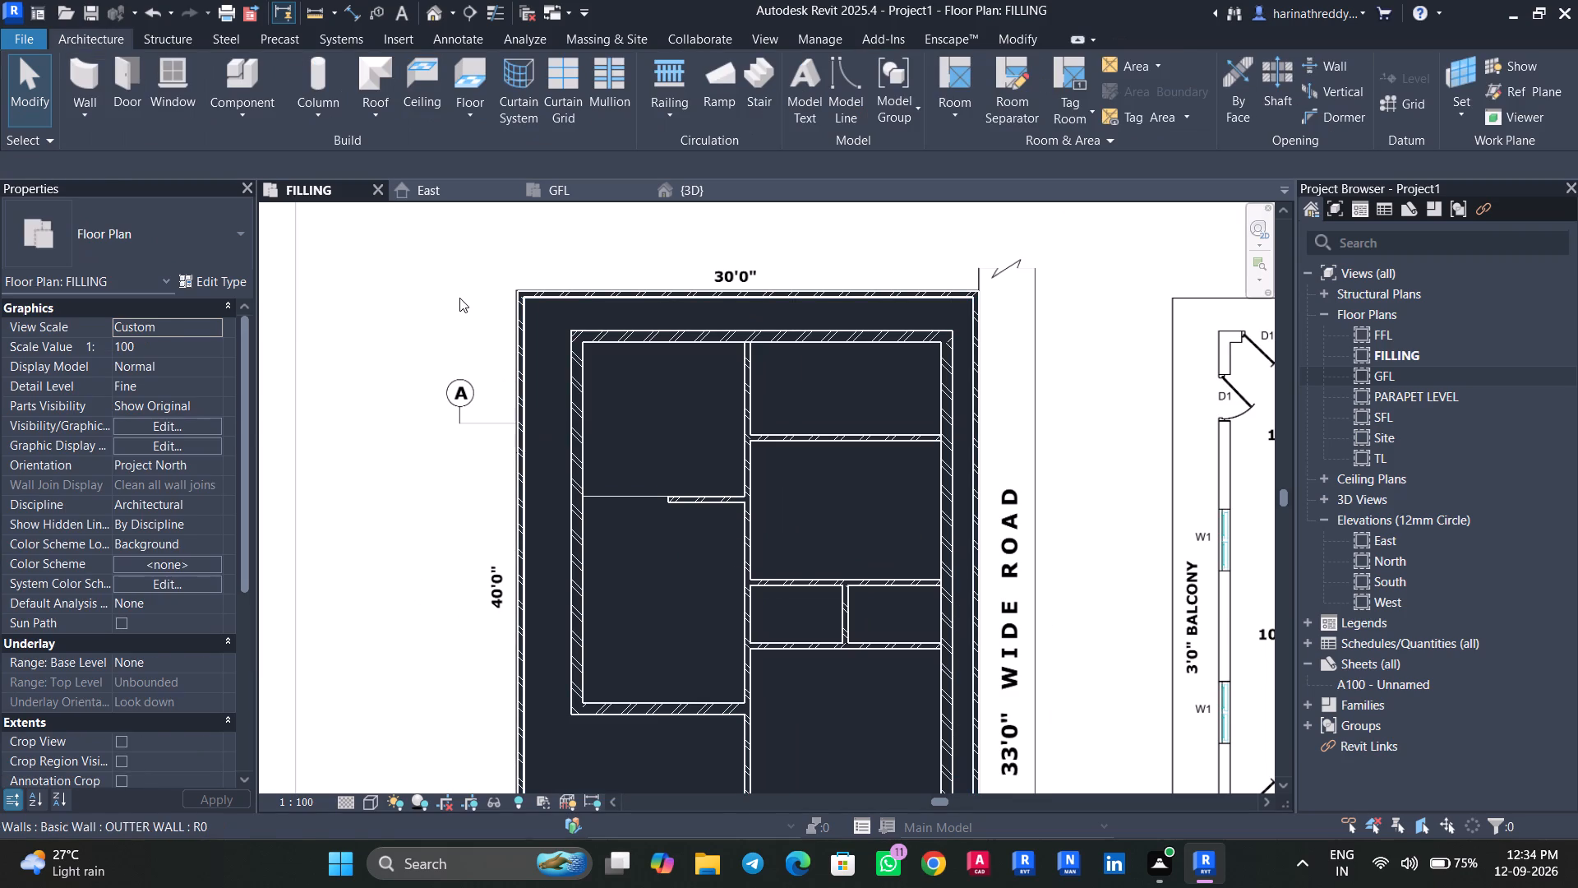
Set the floor plan PDF's draw layer to Foreground so the plan shows over the model, and deselect it.
{"action": "left_click", "coordinate": [459, 298]}
{"action": "left_click", "coordinate": [228, 164]}
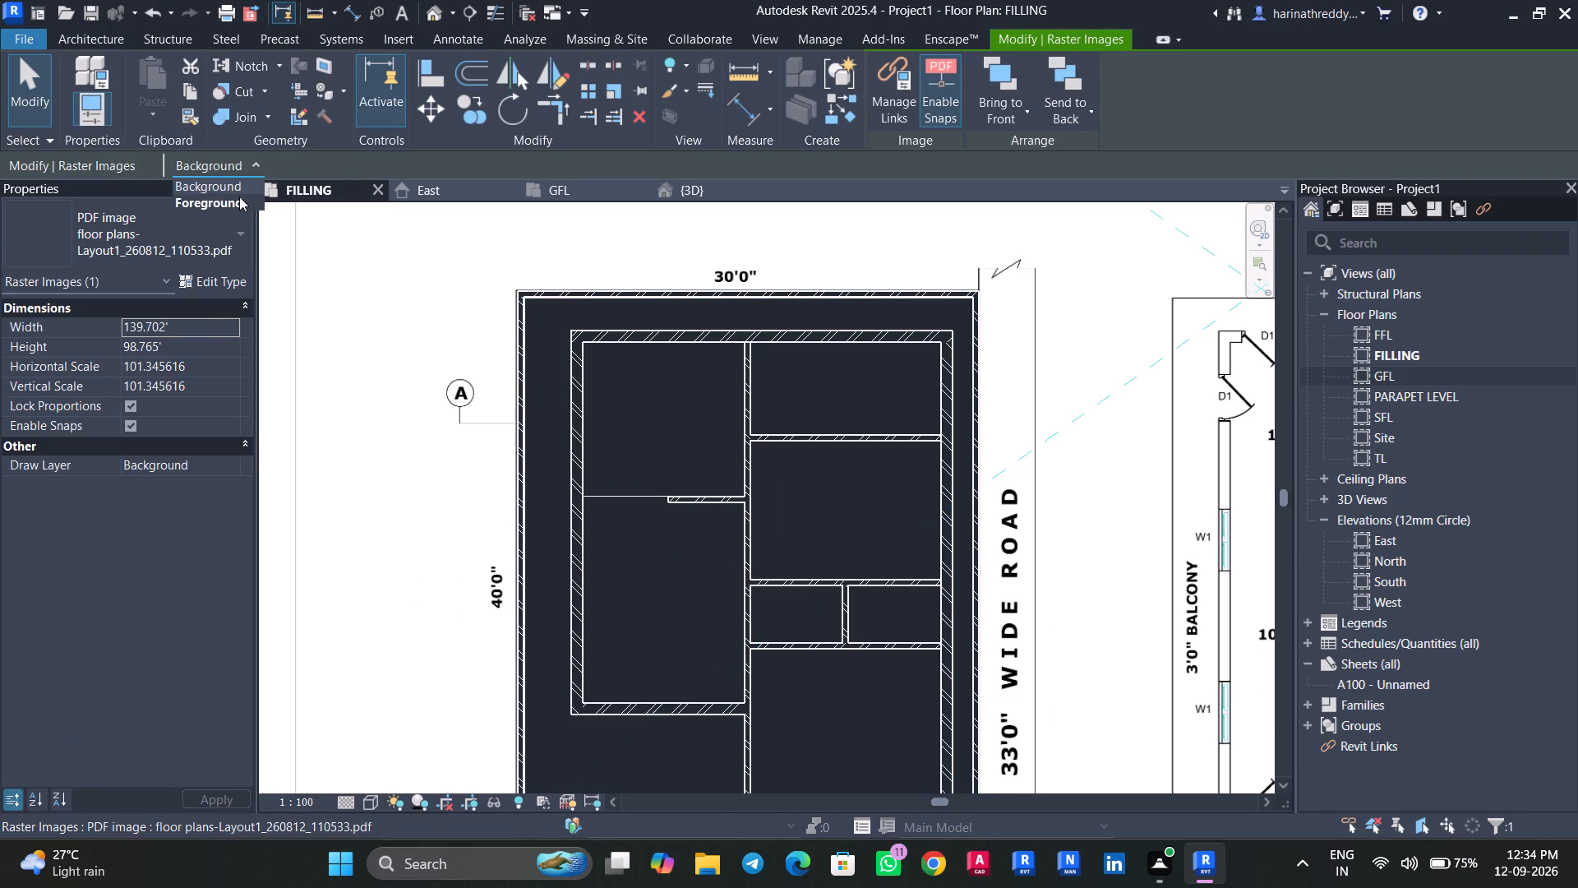
{"action": "left_click", "coordinate": [239, 197]}
{"action": "scroll", "coordinate": [555, 502], "scroll_direction": "down", "scroll_amount": 2}
{"action": "middle_click_drag", "start_coordinate": [555, 502], "coordinate": [352, 477]}
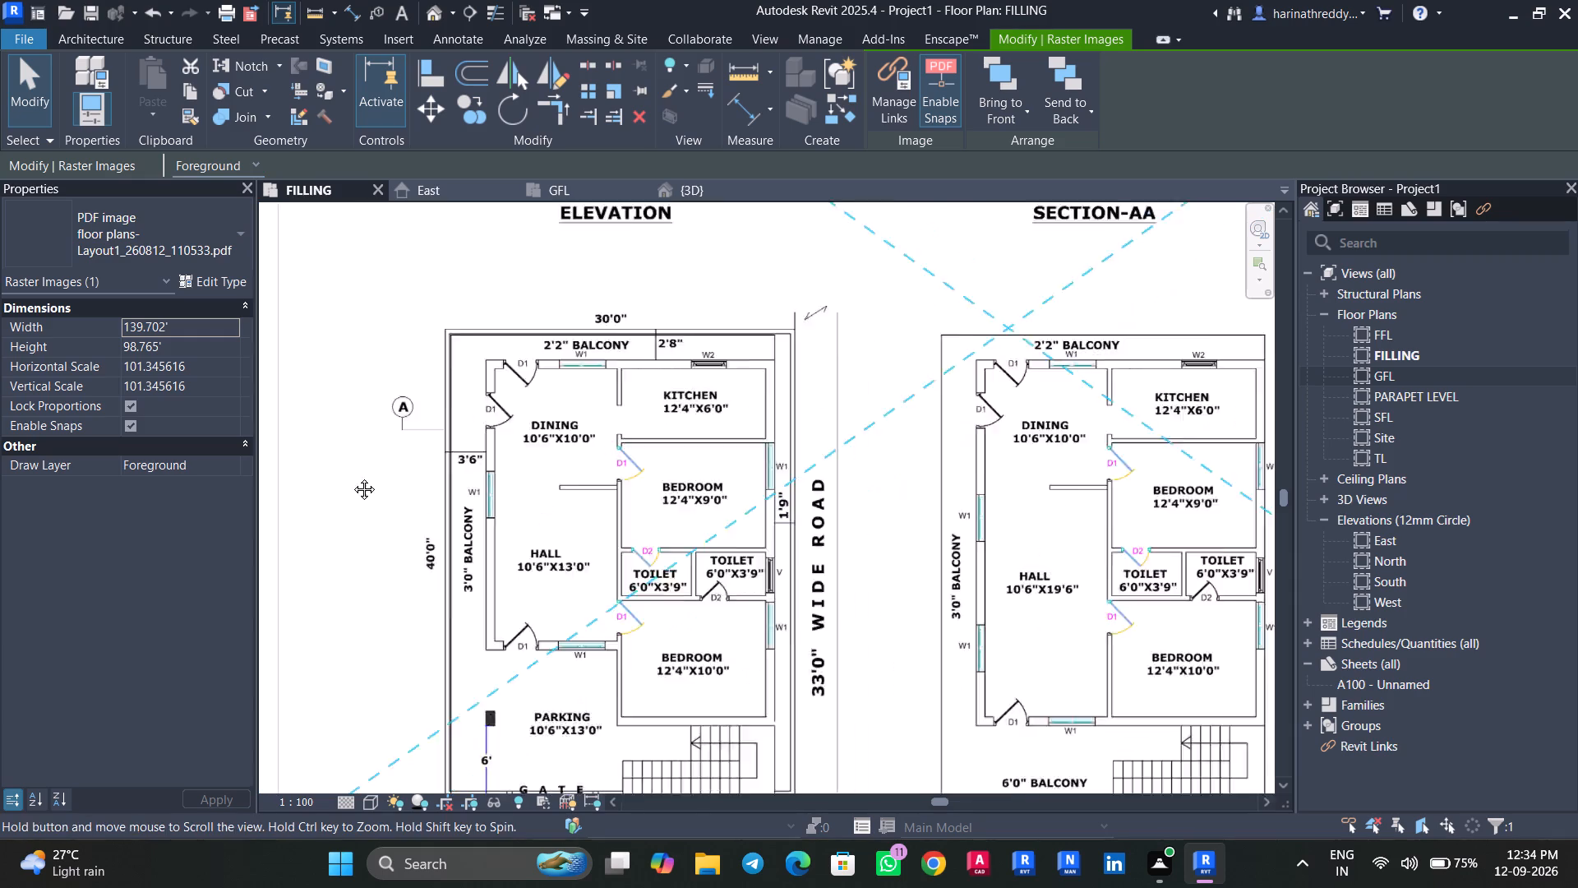
{"action": "middle_click_drag", "start_coordinate": [352, 477], "coordinate": [346, 476]}
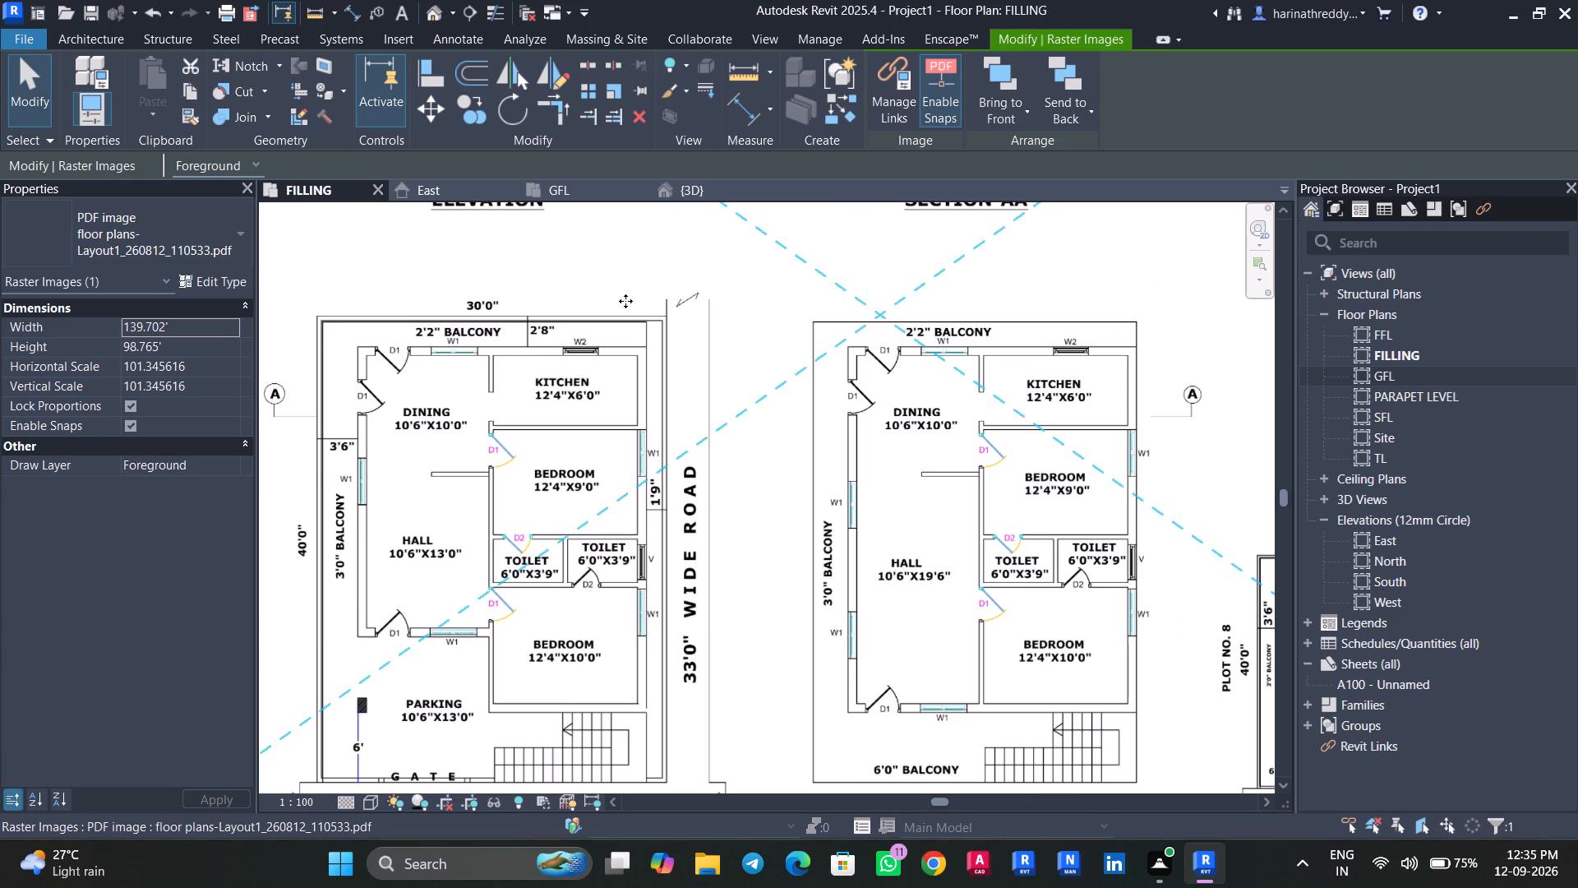
{"action": "left_click", "coordinate": [70, 33]}
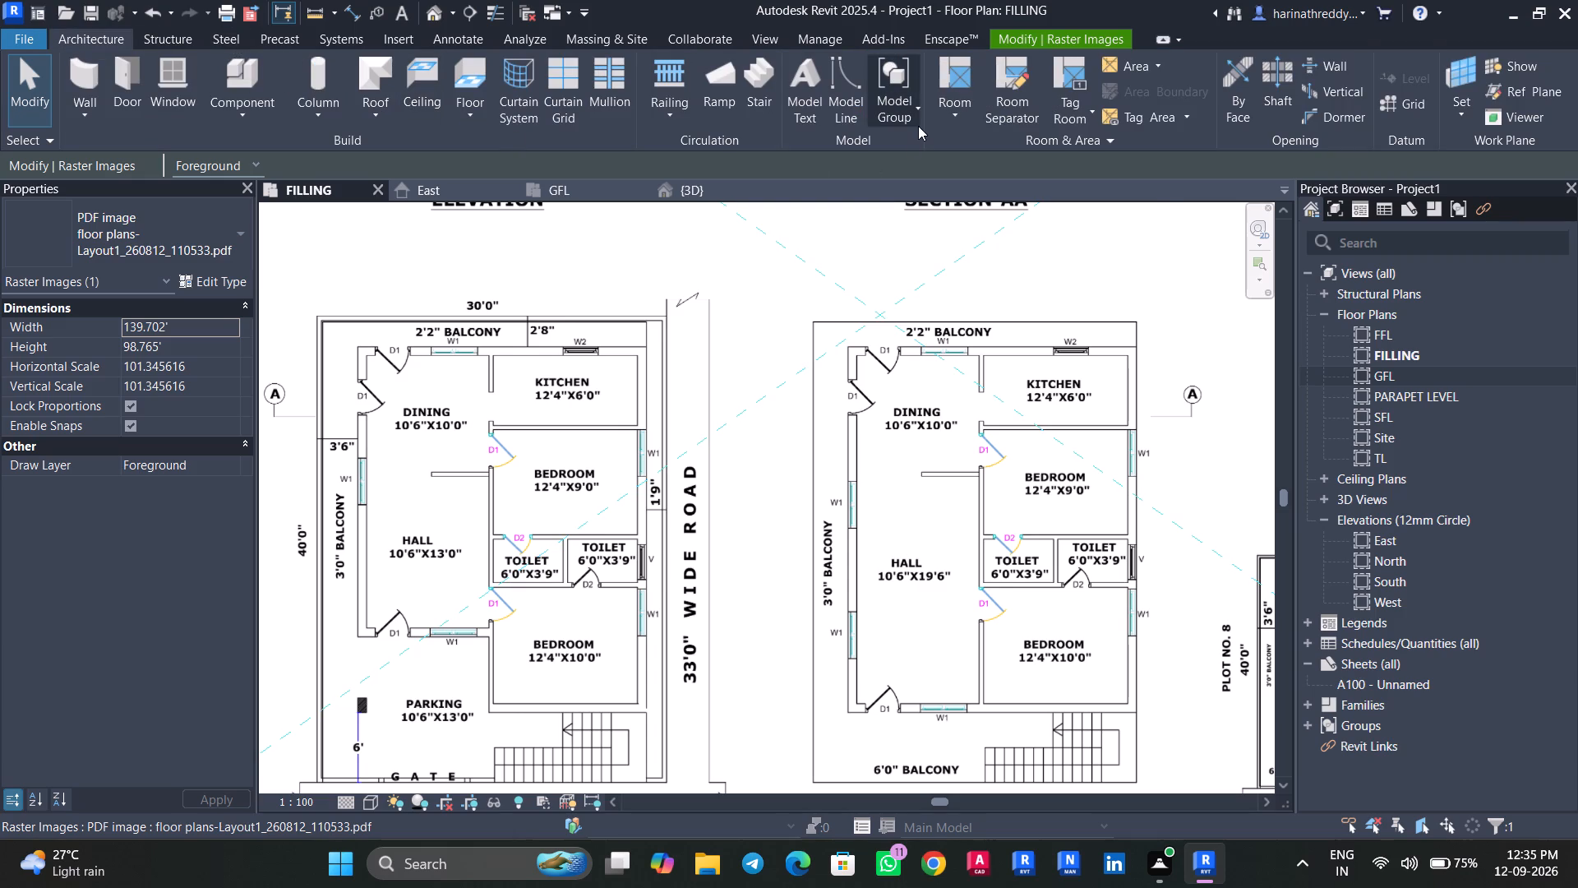
{"action": "key", "text": "Escape"}
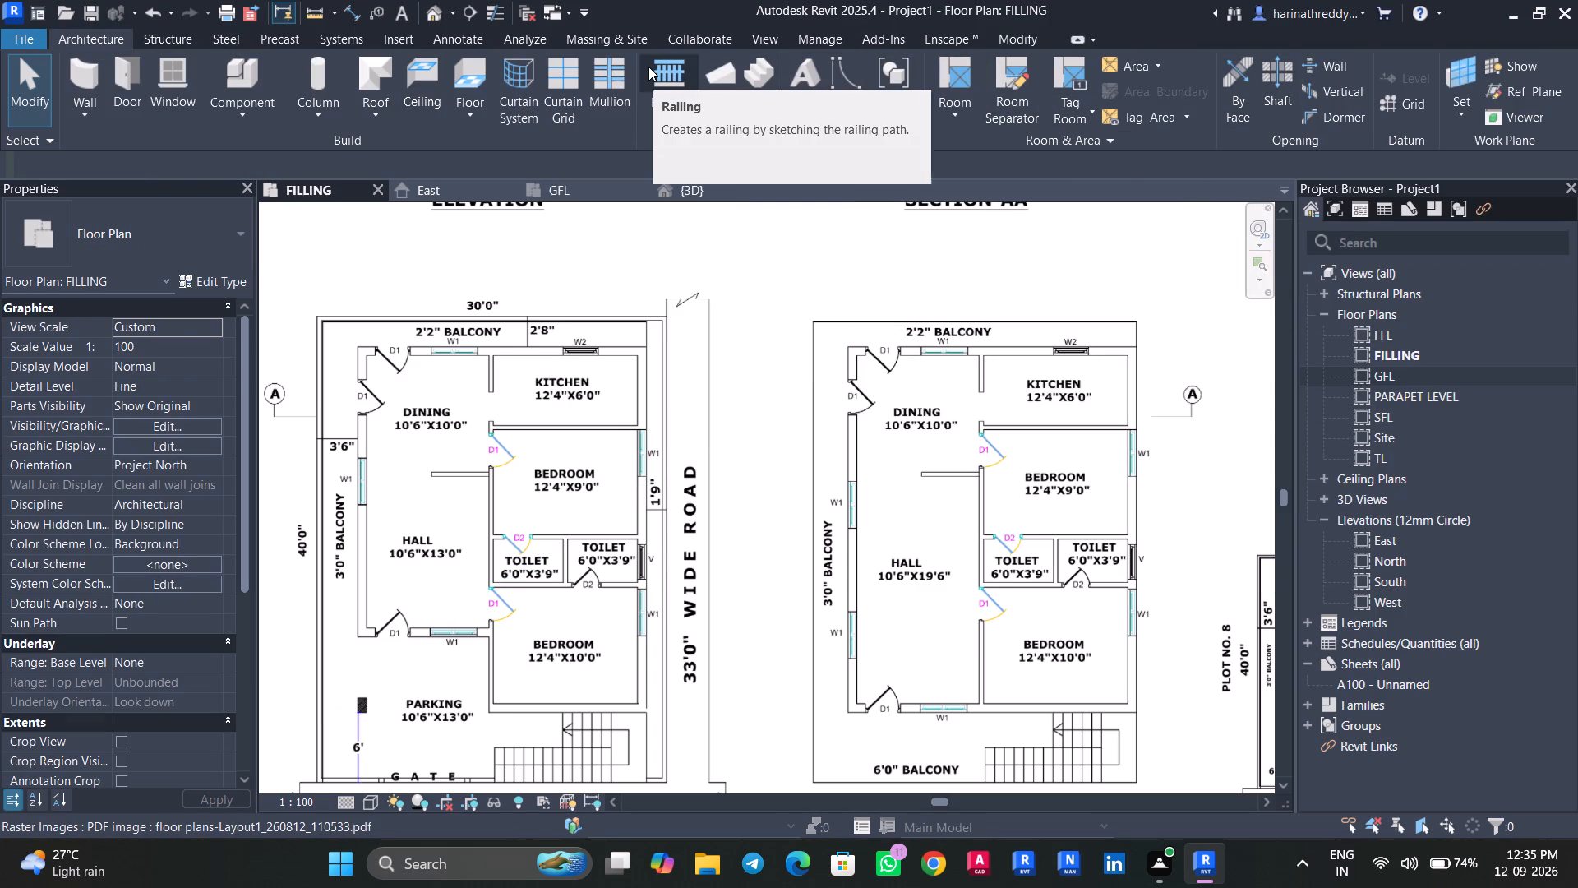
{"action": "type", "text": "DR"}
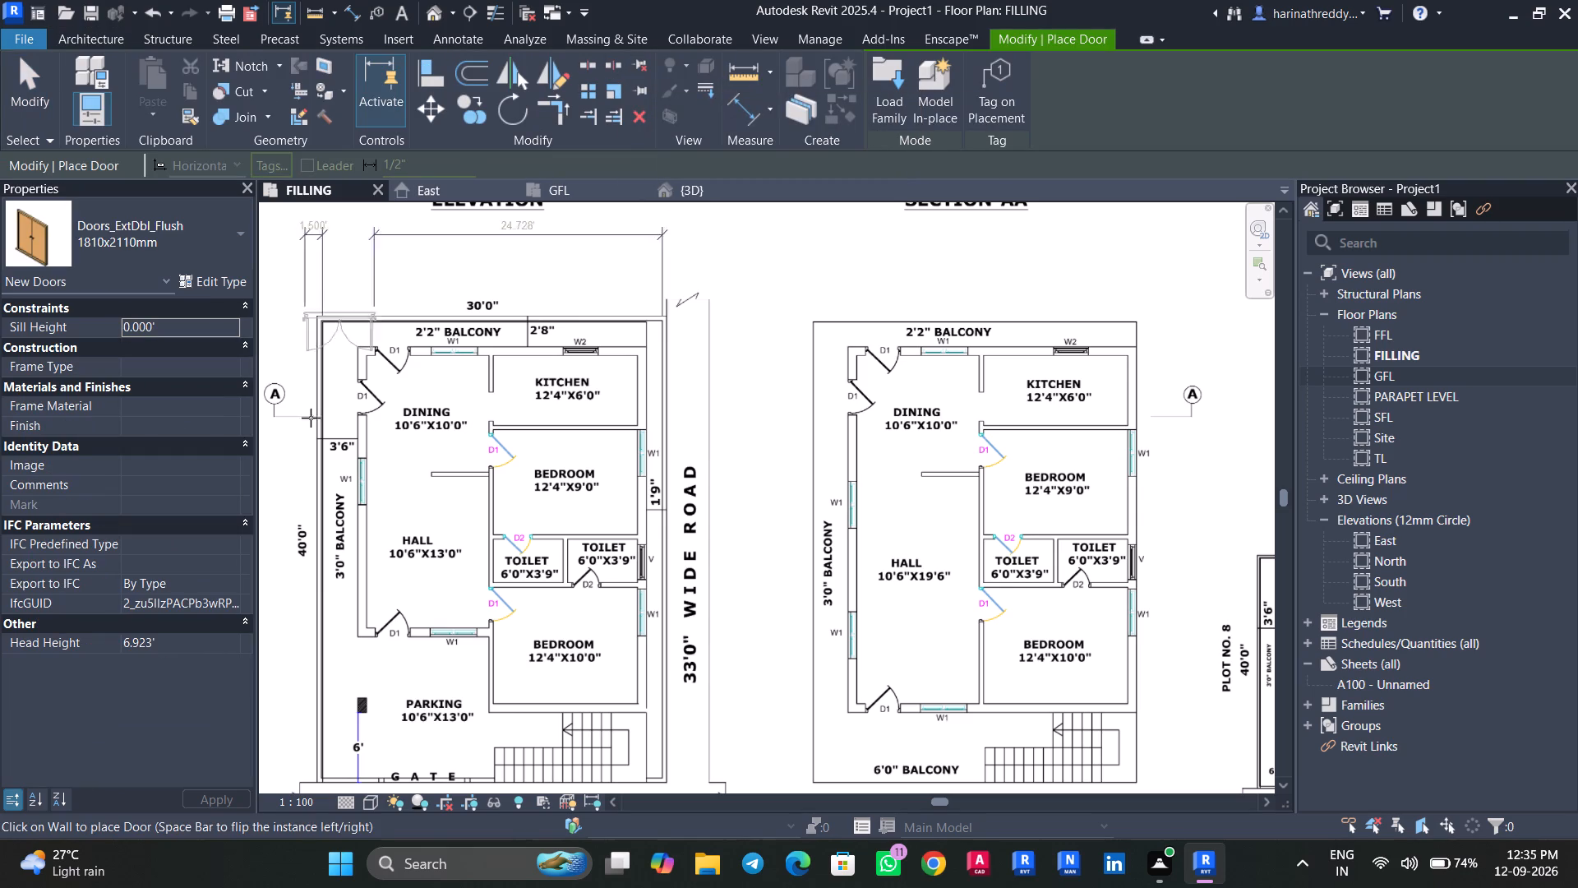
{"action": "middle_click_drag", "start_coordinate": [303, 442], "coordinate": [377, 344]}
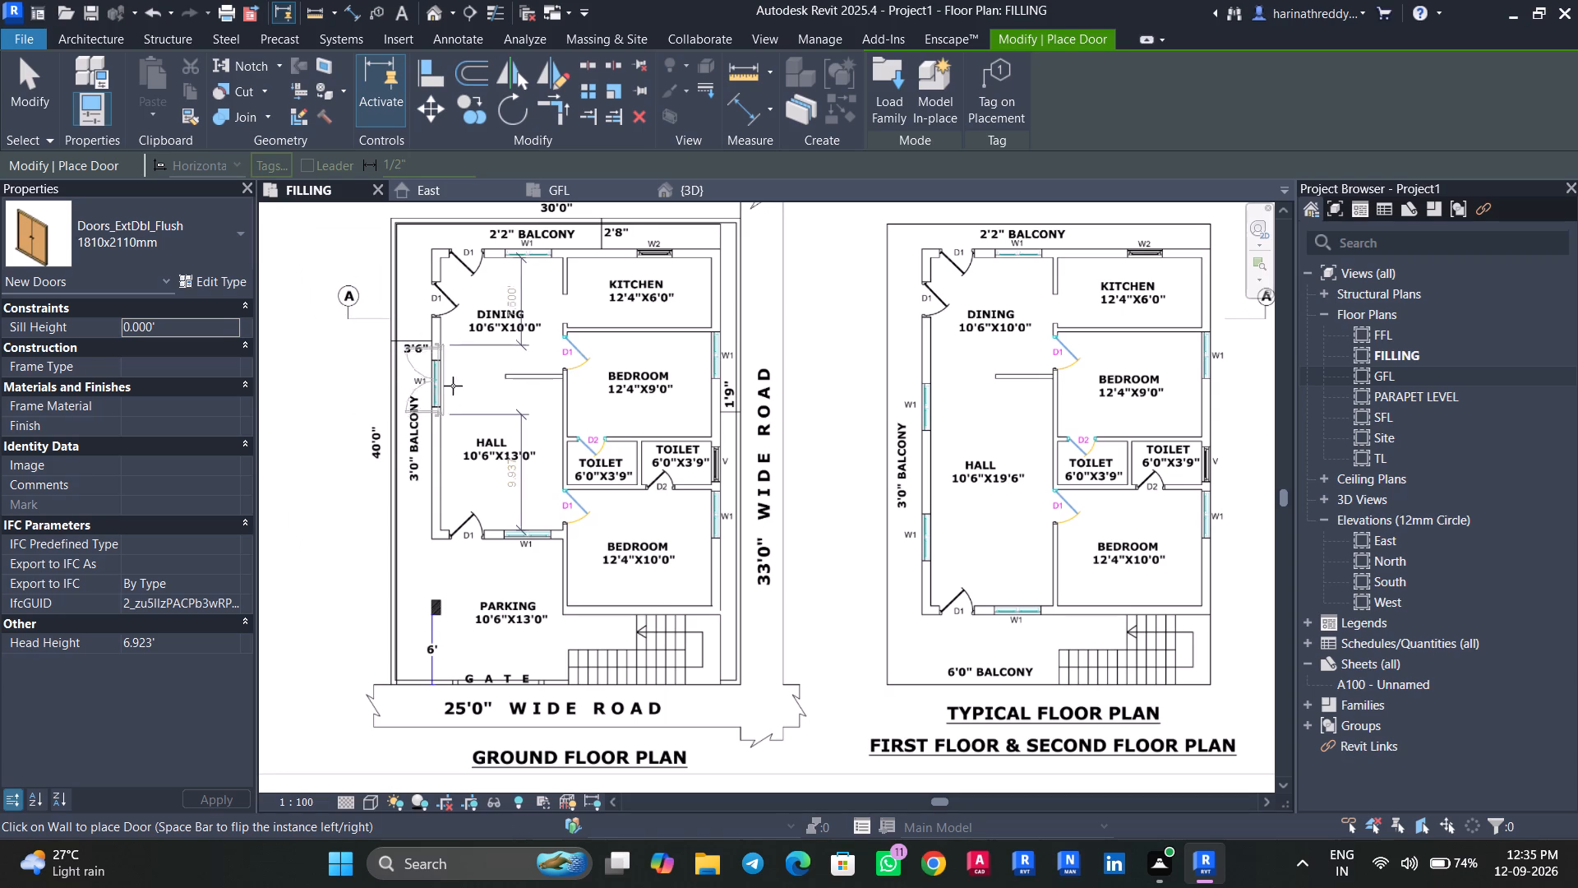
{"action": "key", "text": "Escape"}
Using the Scale command on the PDF, measure the lower bedroom's D1 door opening between the jamb midpoints, then cancel scaling.
{"action": "left_click", "coordinate": [468, 387]}
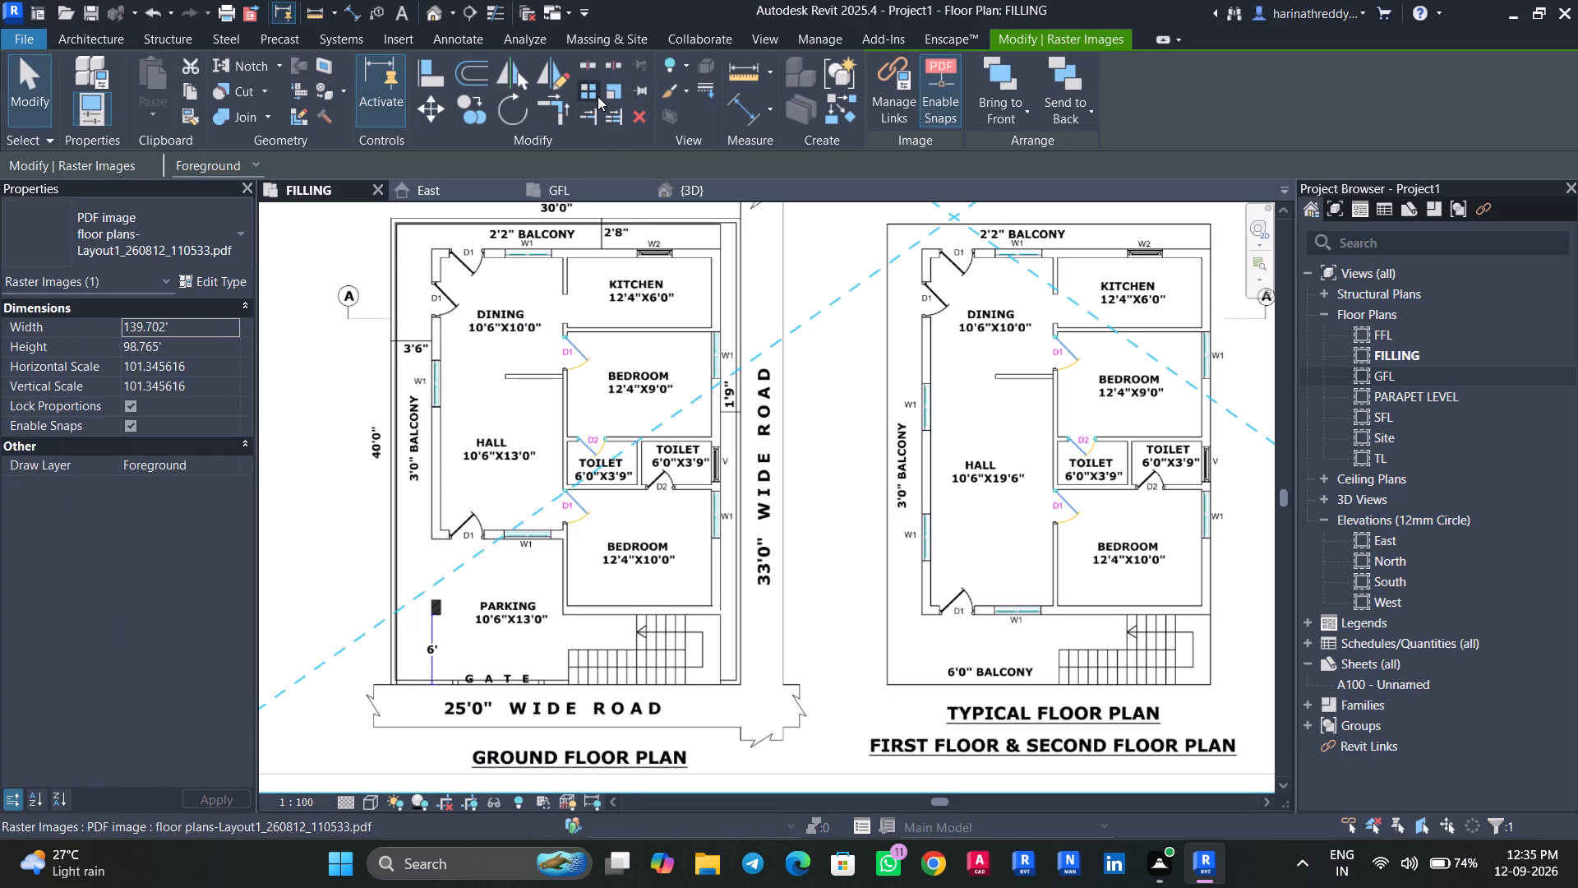
{"action": "left_click", "coordinate": [612, 88]}
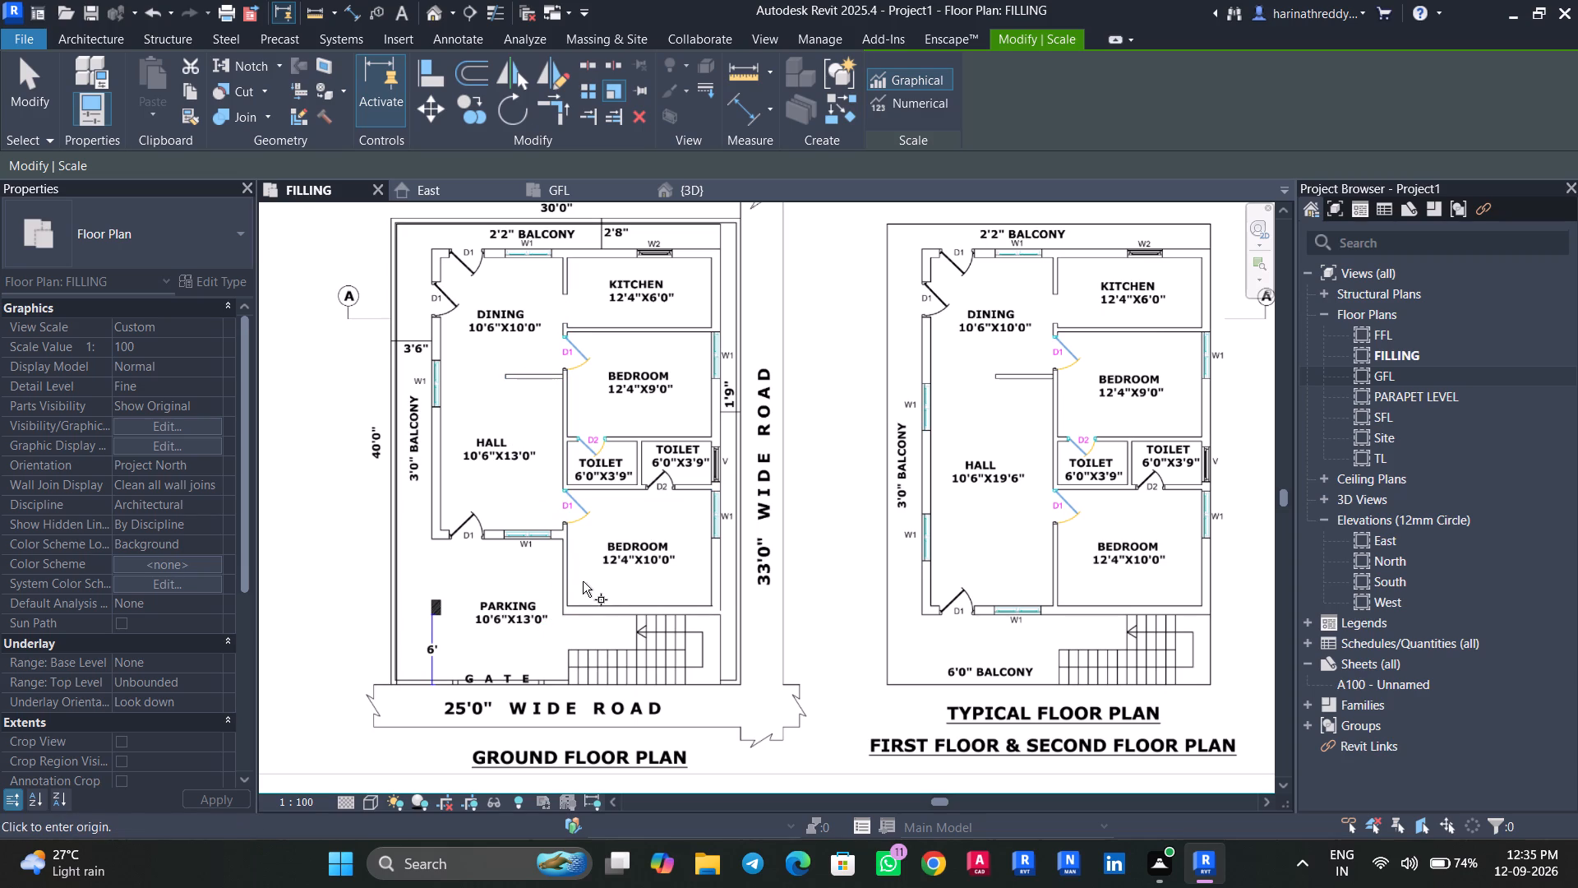
{"action": "scroll", "coordinate": [584, 564], "scroll_direction": "up", "scroll_amount": 7}
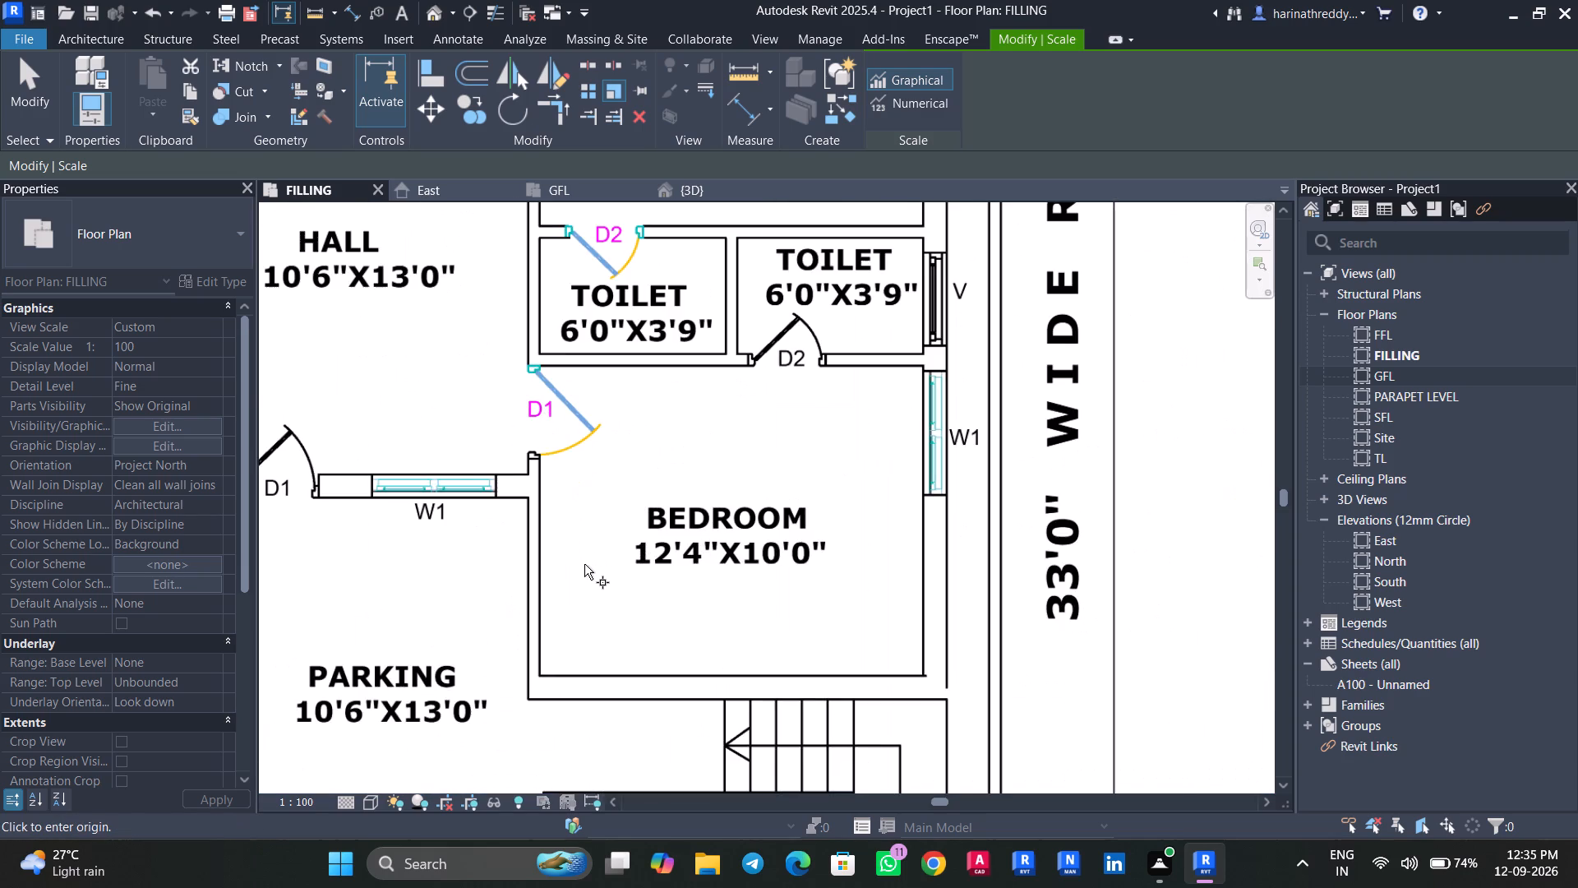
{"action": "scroll", "coordinate": [584, 564], "scroll_direction": "up", "scroll_amount": 5}
{"action": "middle_click_drag", "start_coordinate": [515, 456], "coordinate": [586, 689]}
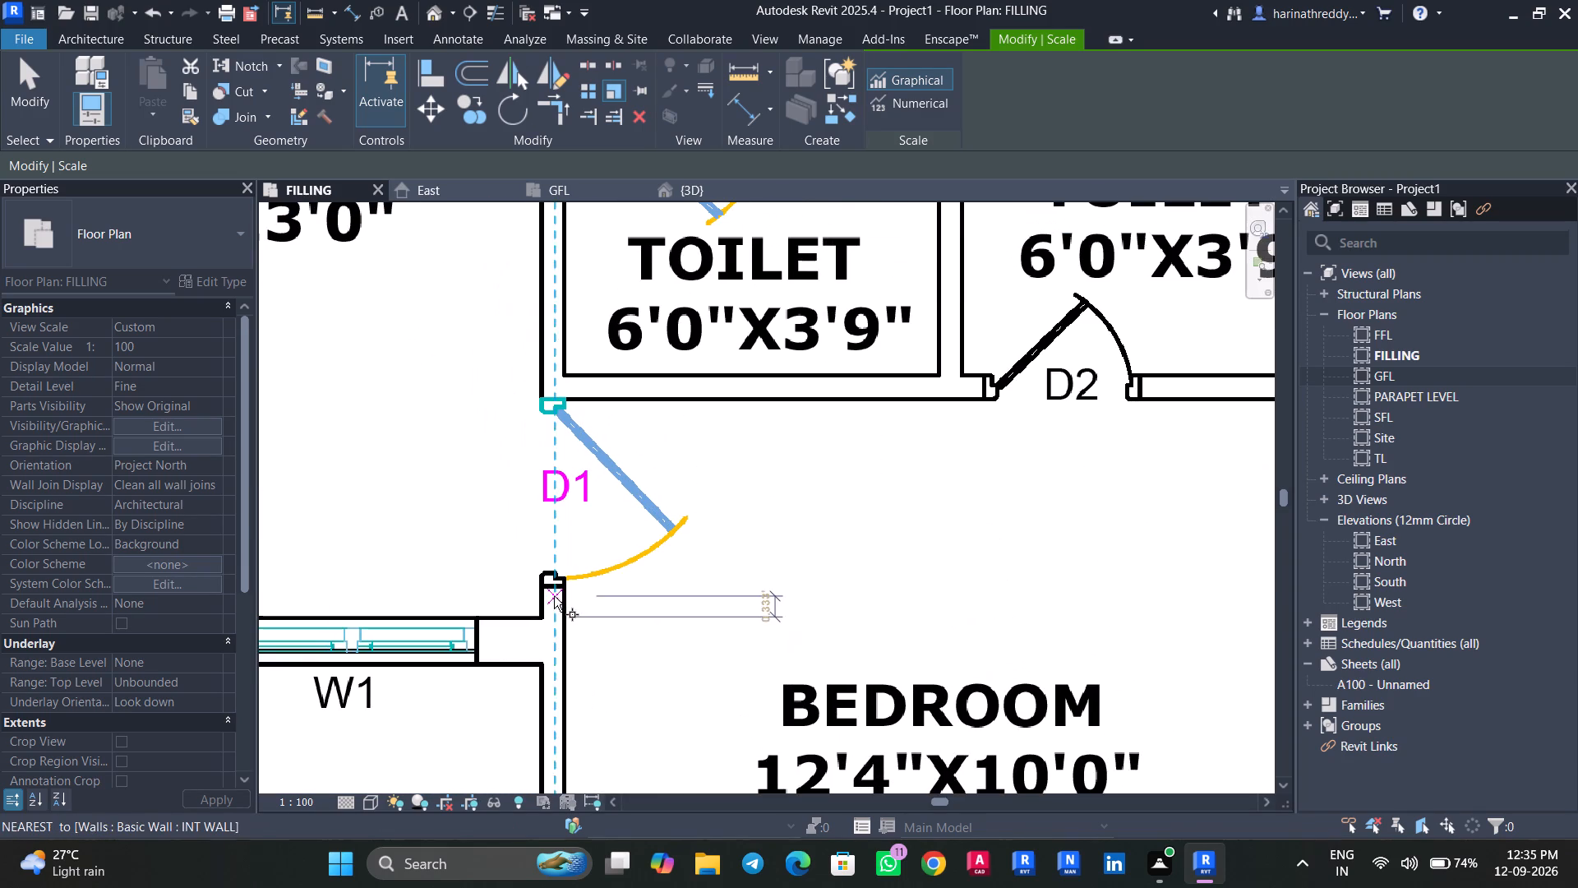
{"action": "scroll", "coordinate": [546, 589], "scroll_direction": "up", "scroll_amount": 6}
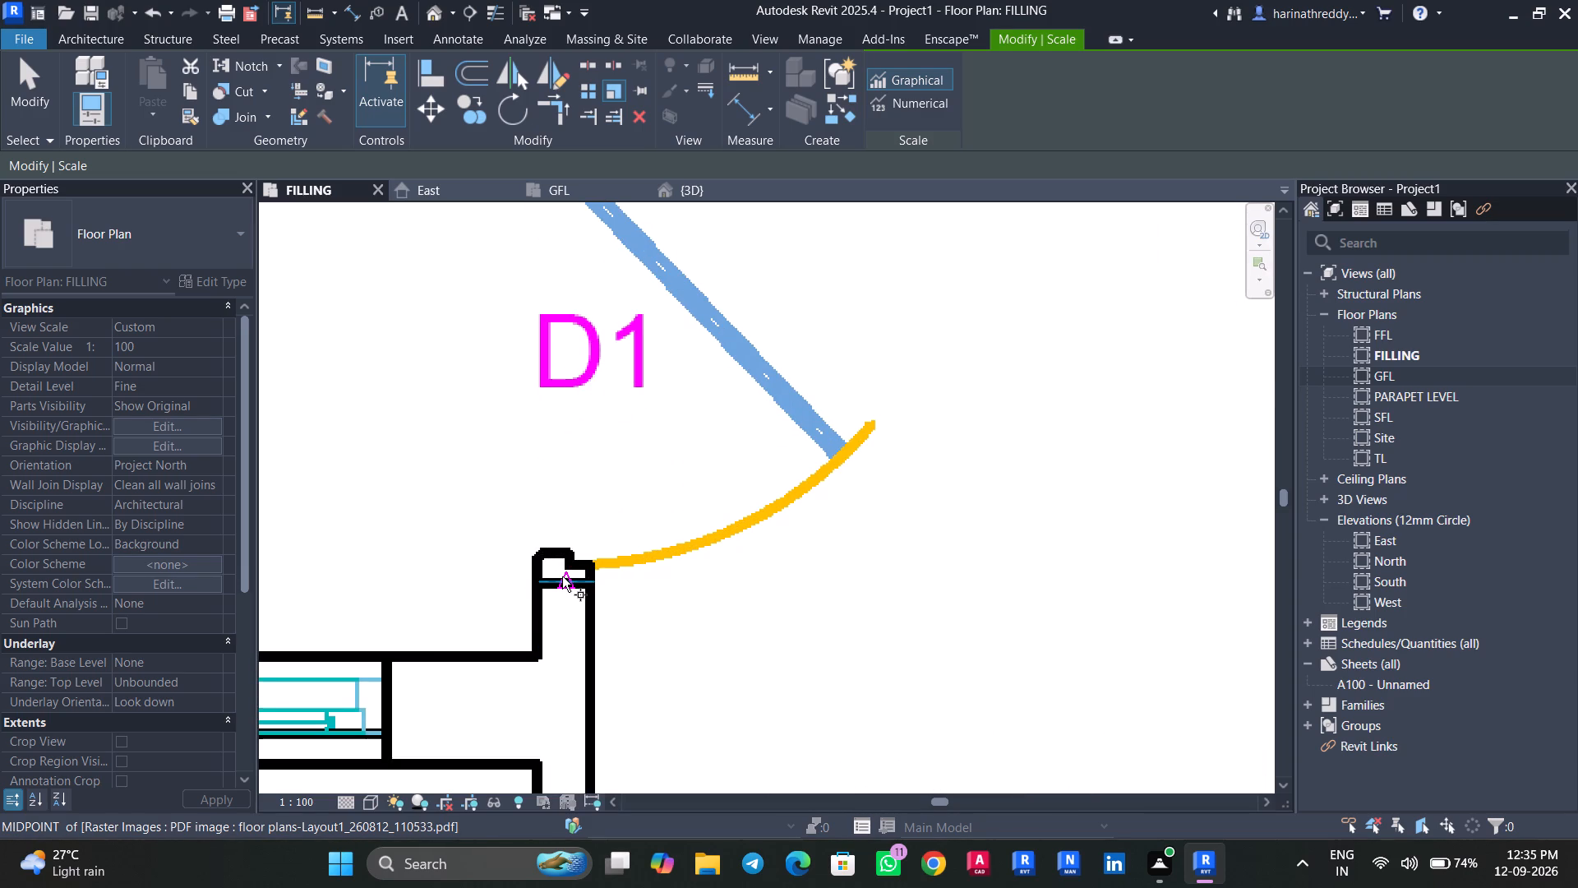
{"action": "scroll", "coordinate": [562, 576], "scroll_direction": "down", "scroll_amount": 3}
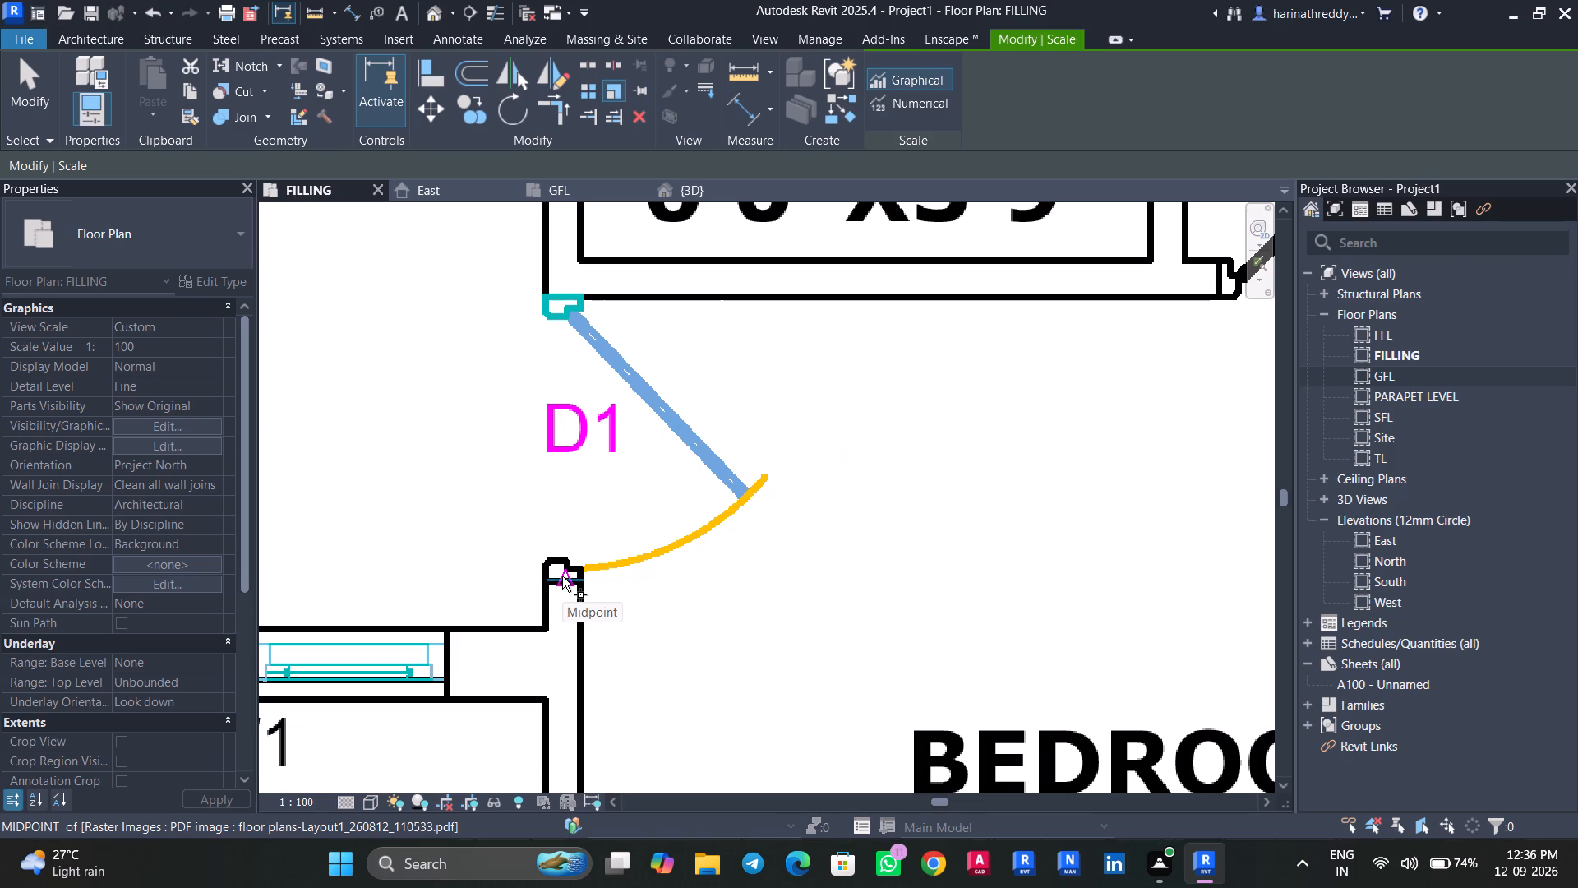
{"action": "left_click", "coordinate": [562, 576]}
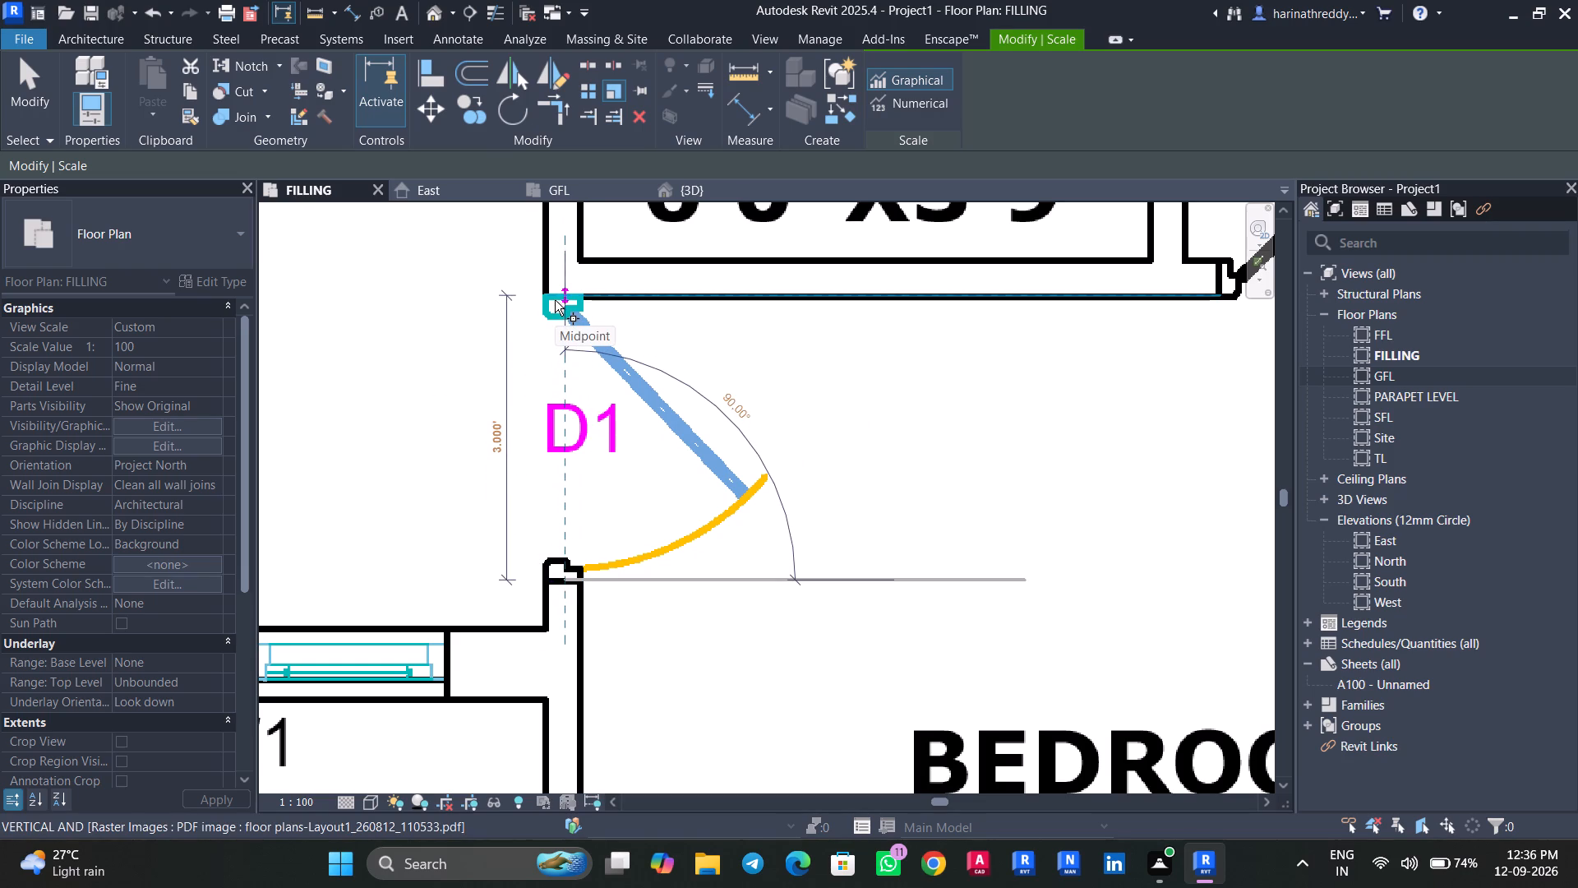
{"action": "key", "text": "Escape"}
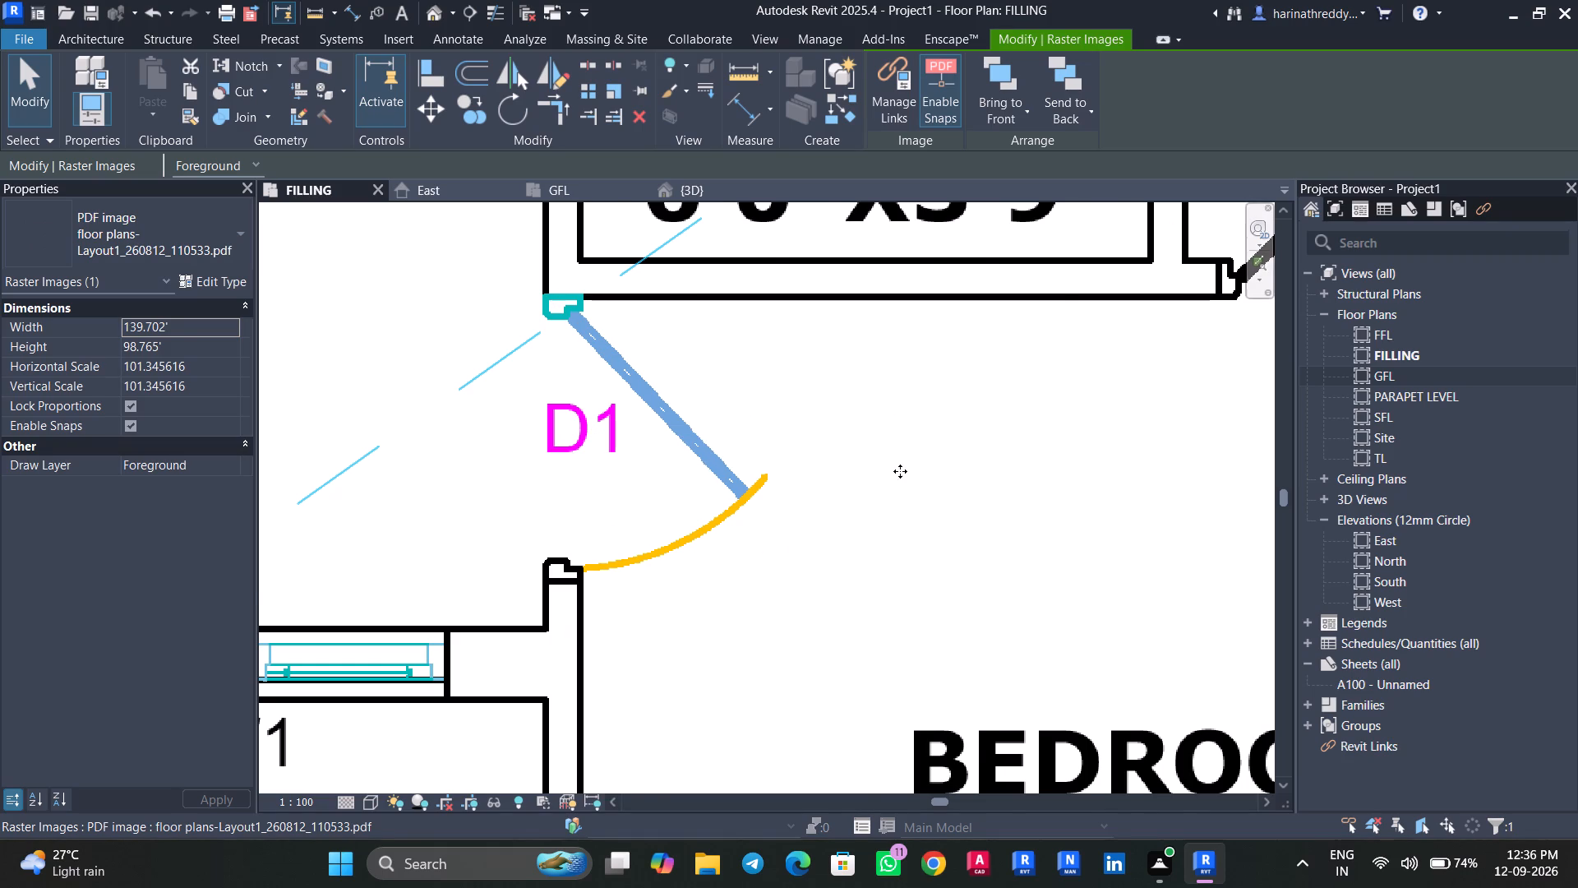
Recheck the lower bedroom's D1 opening width between the jamb corners with the Scale command, without scaling the PDF.
{"action": "scroll", "coordinate": [900, 471], "scroll_direction": "down", "scroll_amount": 2}
{"action": "scroll", "coordinate": [900, 471], "scroll_direction": "up", "scroll_amount": 1}
{"action": "scroll", "coordinate": [900, 471], "scroll_direction": "down", "scroll_amount": 1}
{"action": "left_click", "coordinate": [831, 554]}
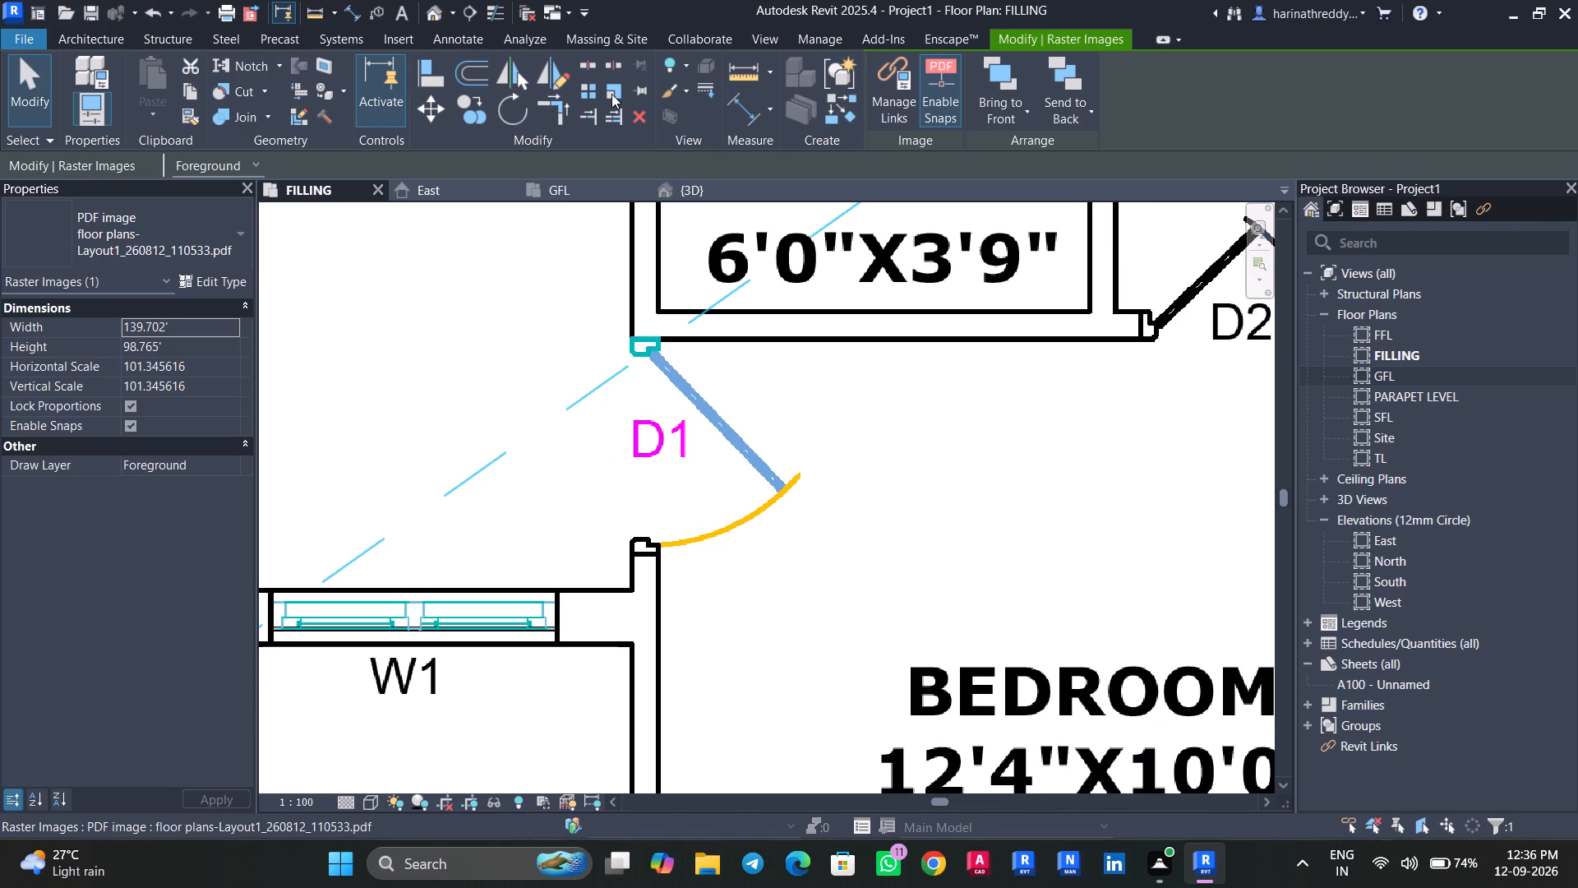
{"action": "left_click", "coordinate": [611, 94]}
{"action": "scroll", "coordinate": [641, 321], "scroll_direction": "up", "scroll_amount": 1}
{"action": "scroll", "coordinate": [641, 321], "scroll_direction": "down", "scroll_amount": 1}
{"action": "scroll", "coordinate": [641, 321], "scroll_direction": "up", "scroll_amount": 3}
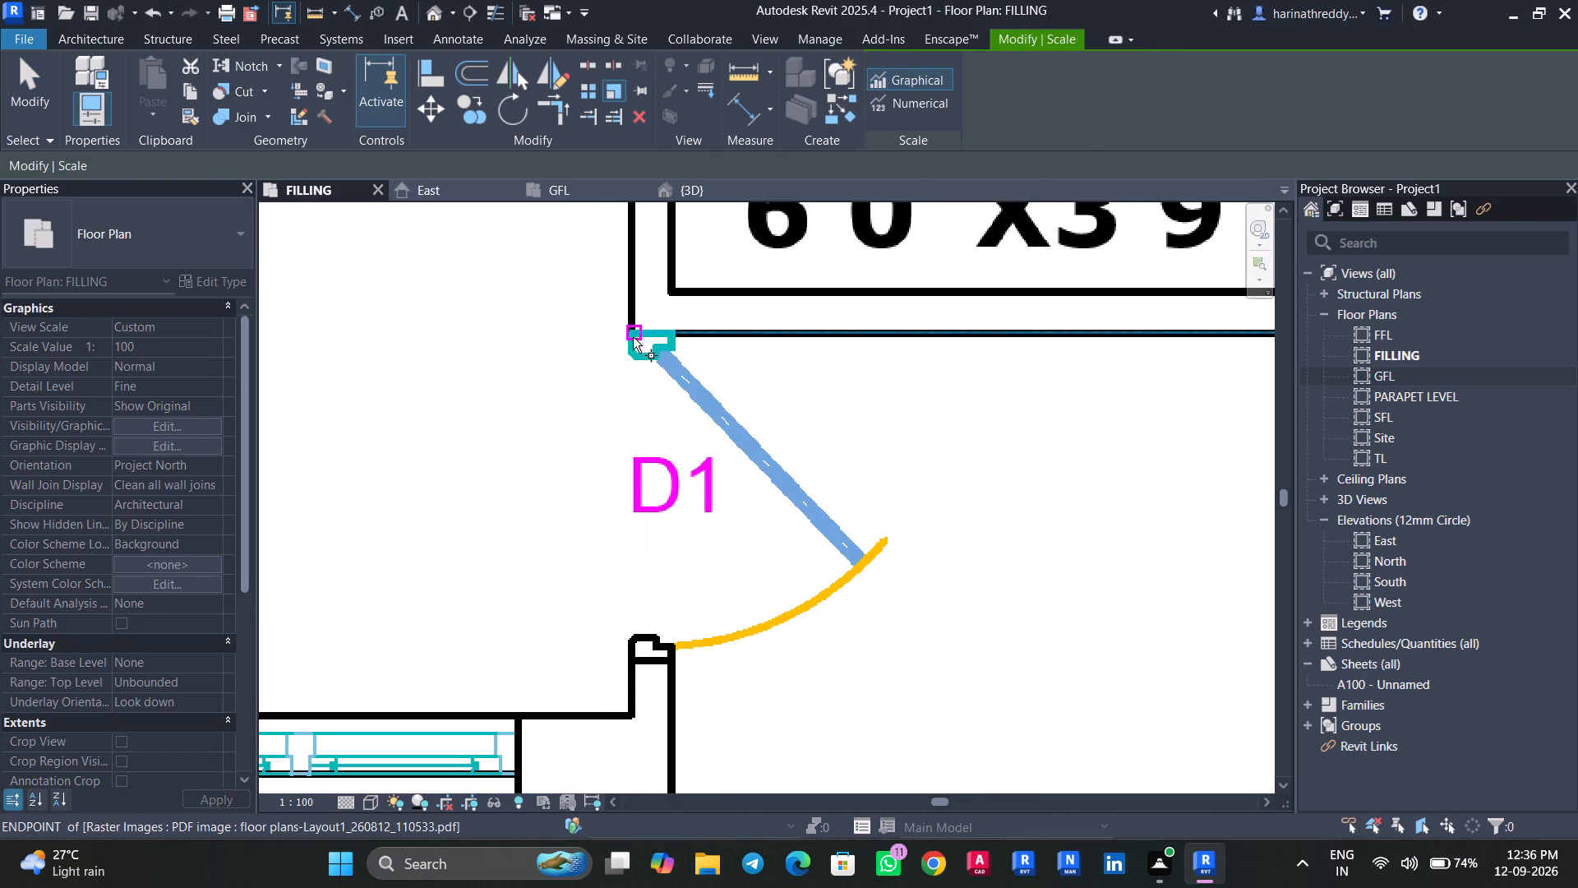
{"action": "left_click", "coordinate": [633, 337]}
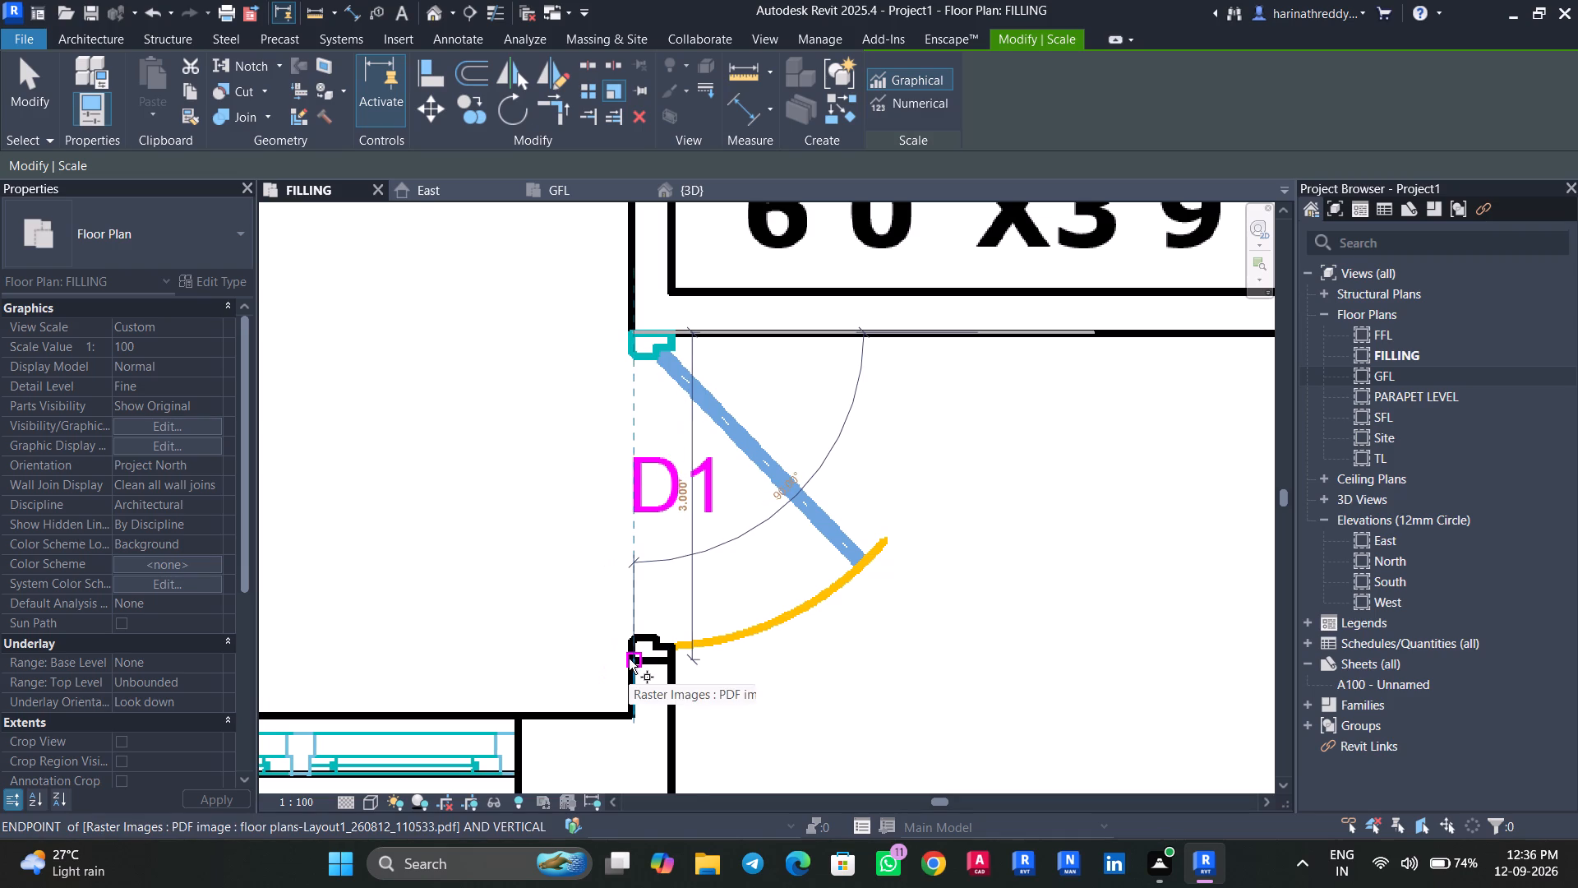
{"action": "scroll", "coordinate": [629, 659], "scroll_direction": "up", "scroll_amount": 3}
{"action": "scroll", "coordinate": [629, 659], "scroll_direction": "down", "scroll_amount": 10}
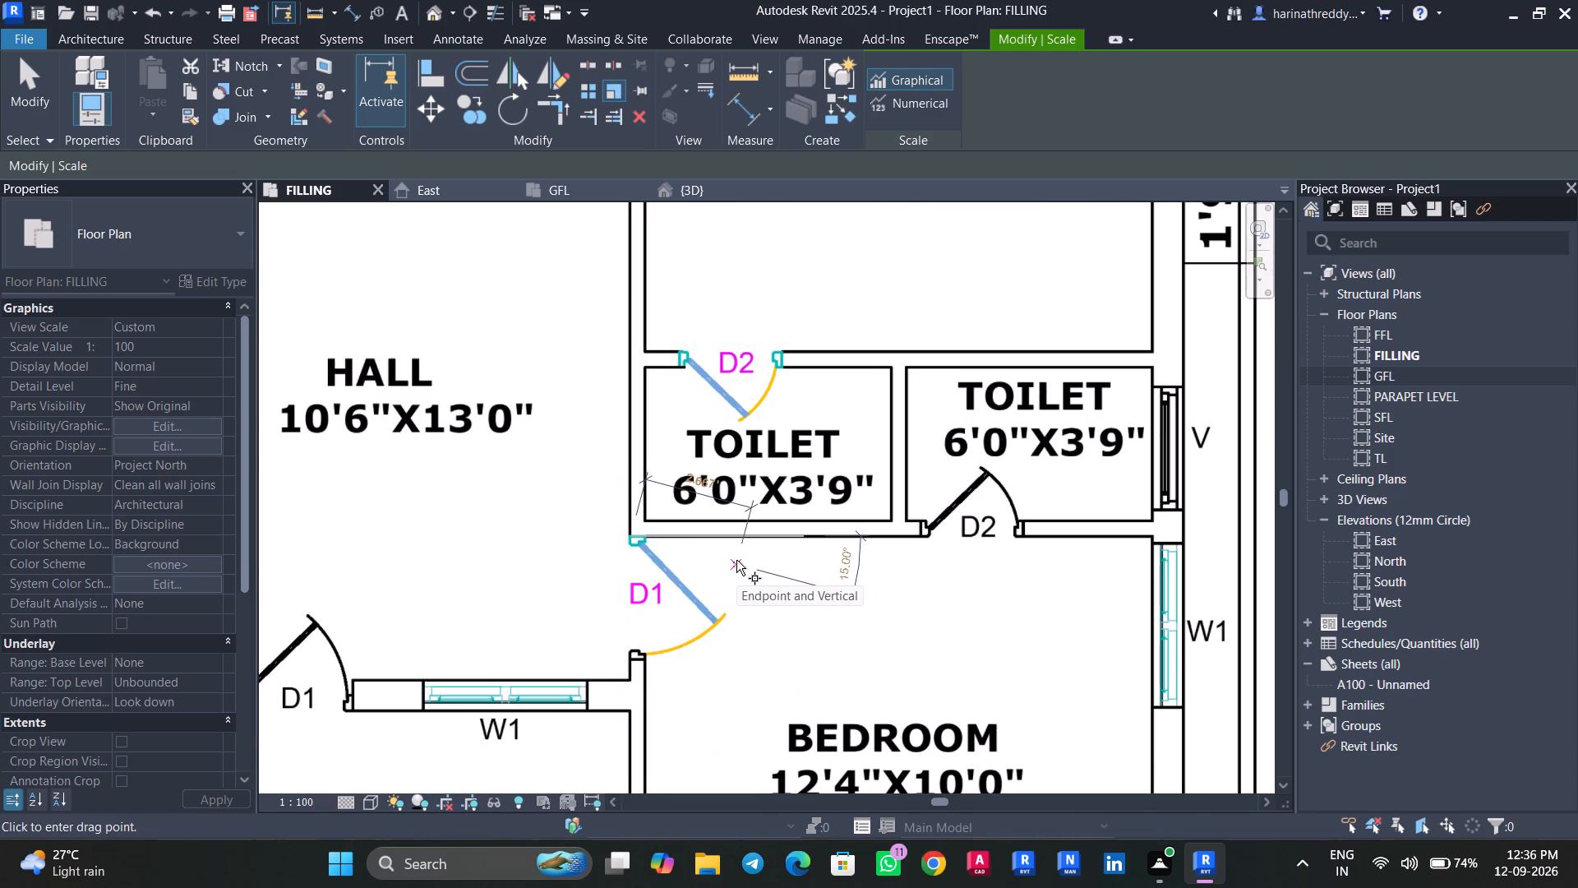
{"action": "key", "text": "Escape"}
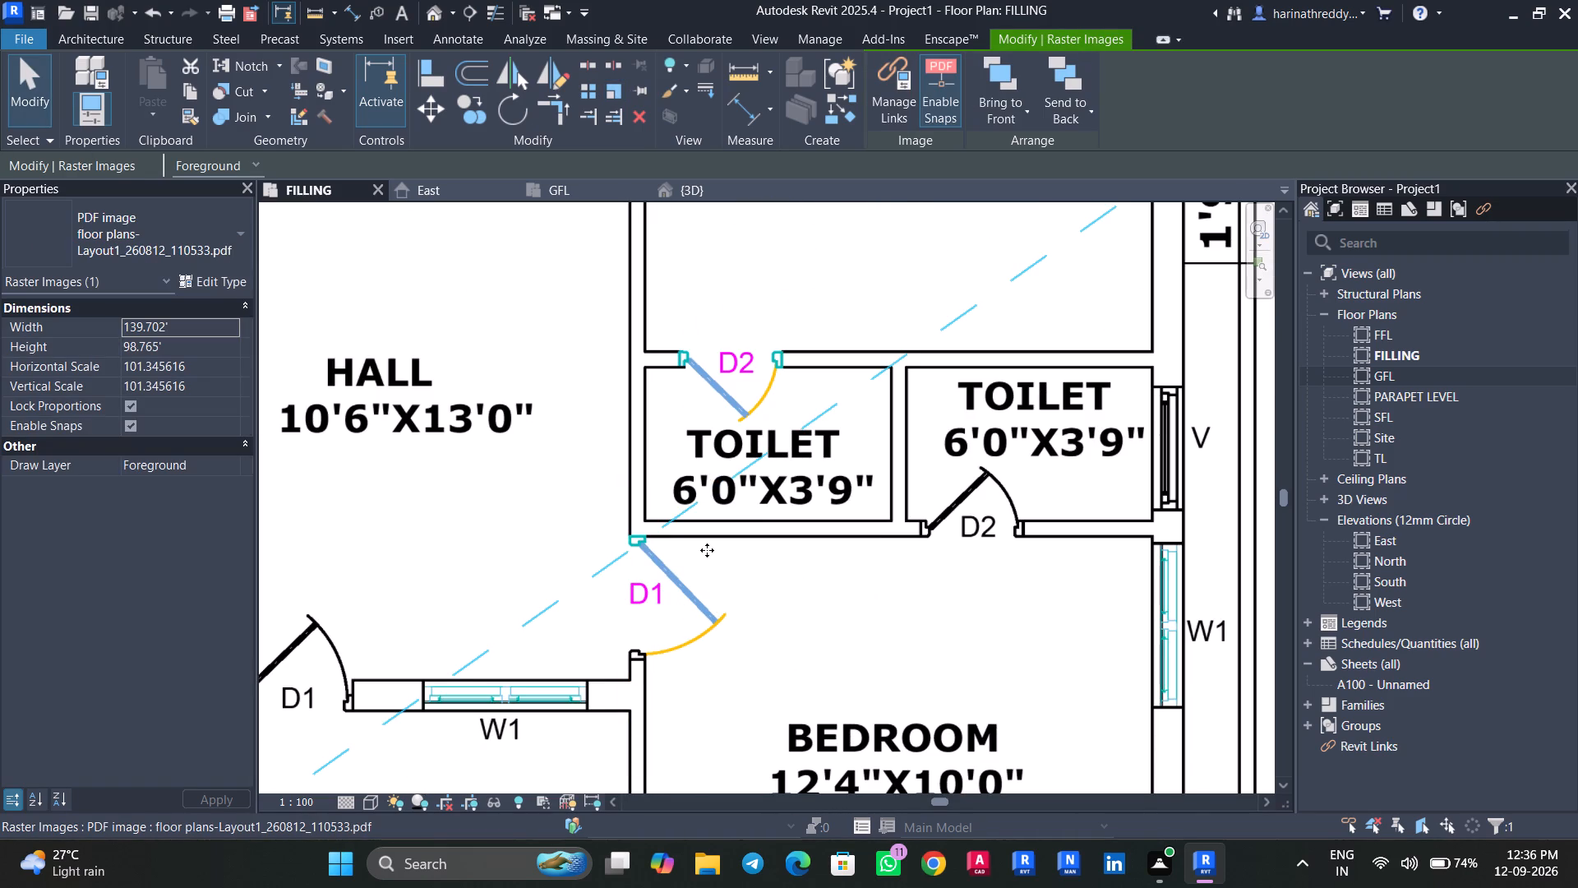
Start placing a door and duplicate the Doors_IntSgl 810x2110mm type as D1.
{"action": "type", "text": "DR"}
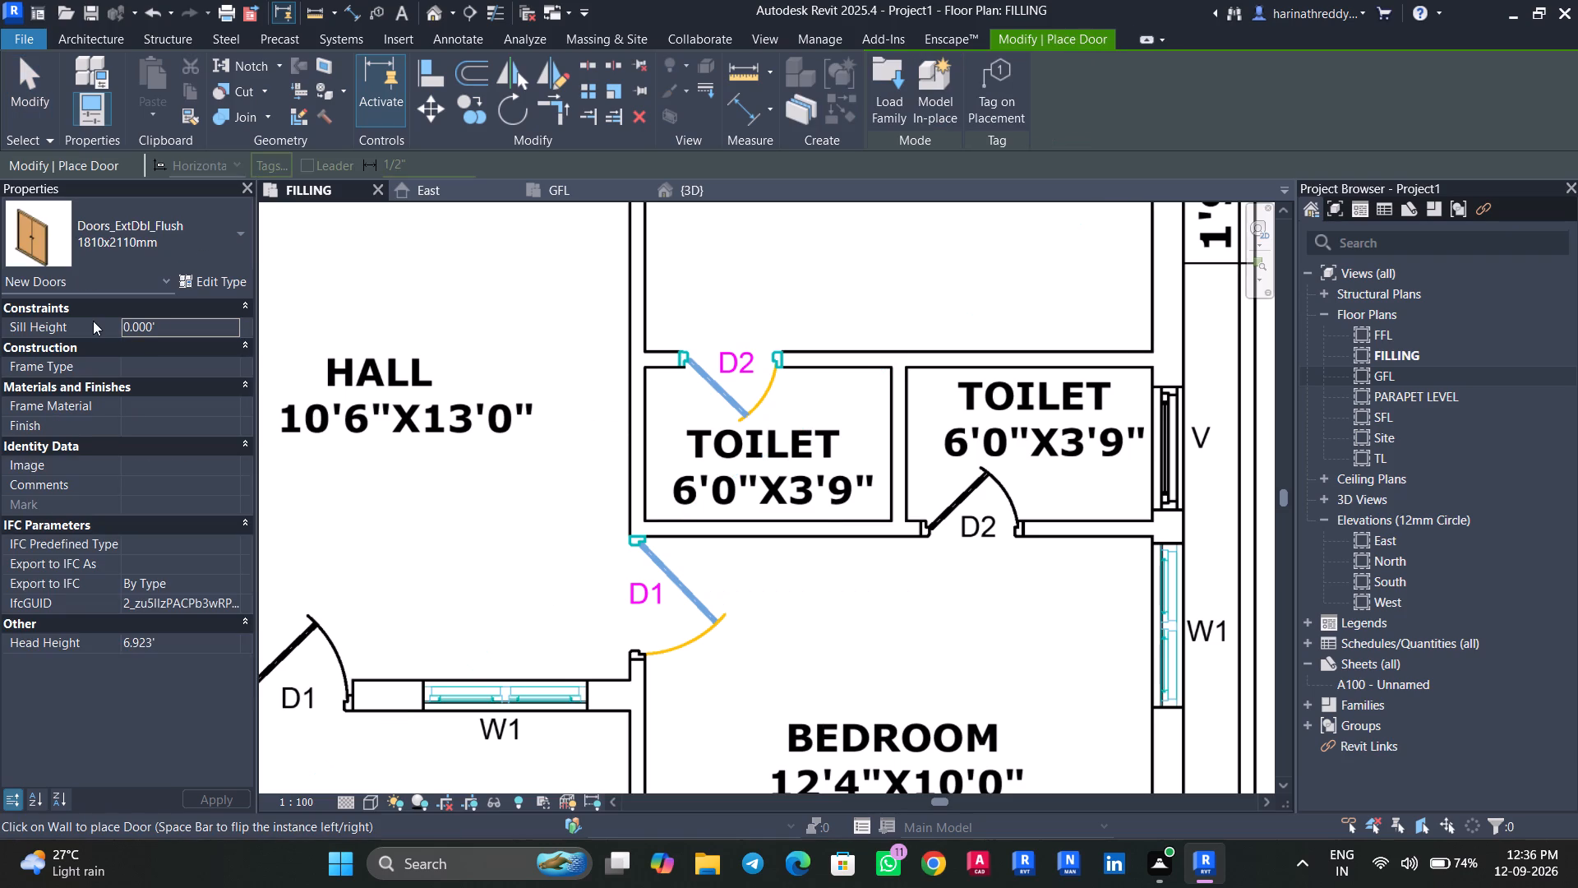
{"action": "left_click", "coordinate": [183, 242]}
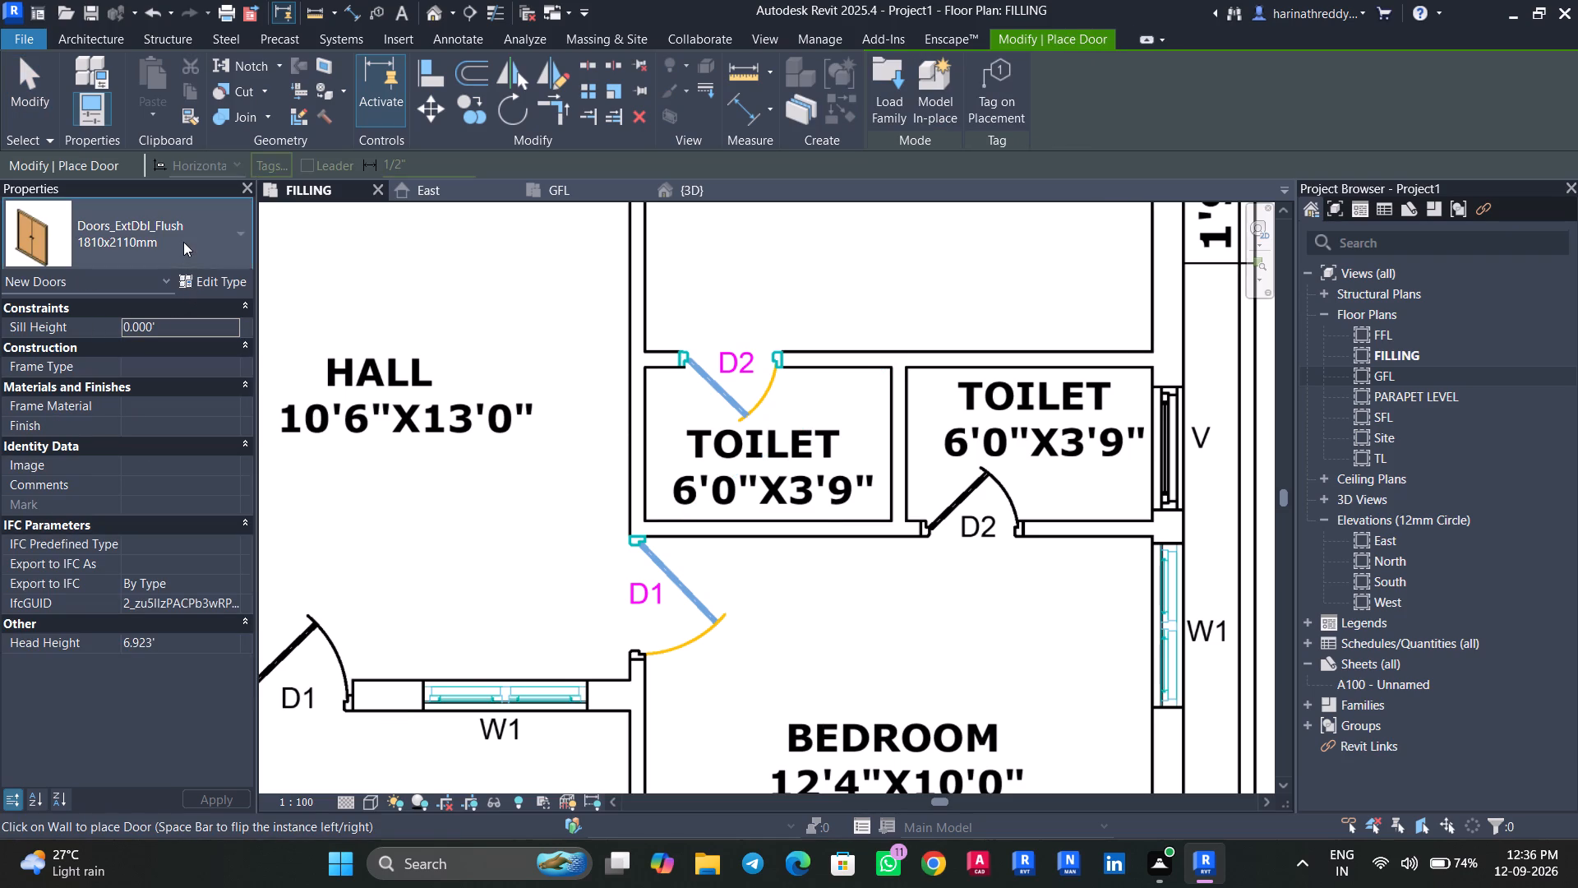
{"action": "left_click", "coordinate": [99, 395]}
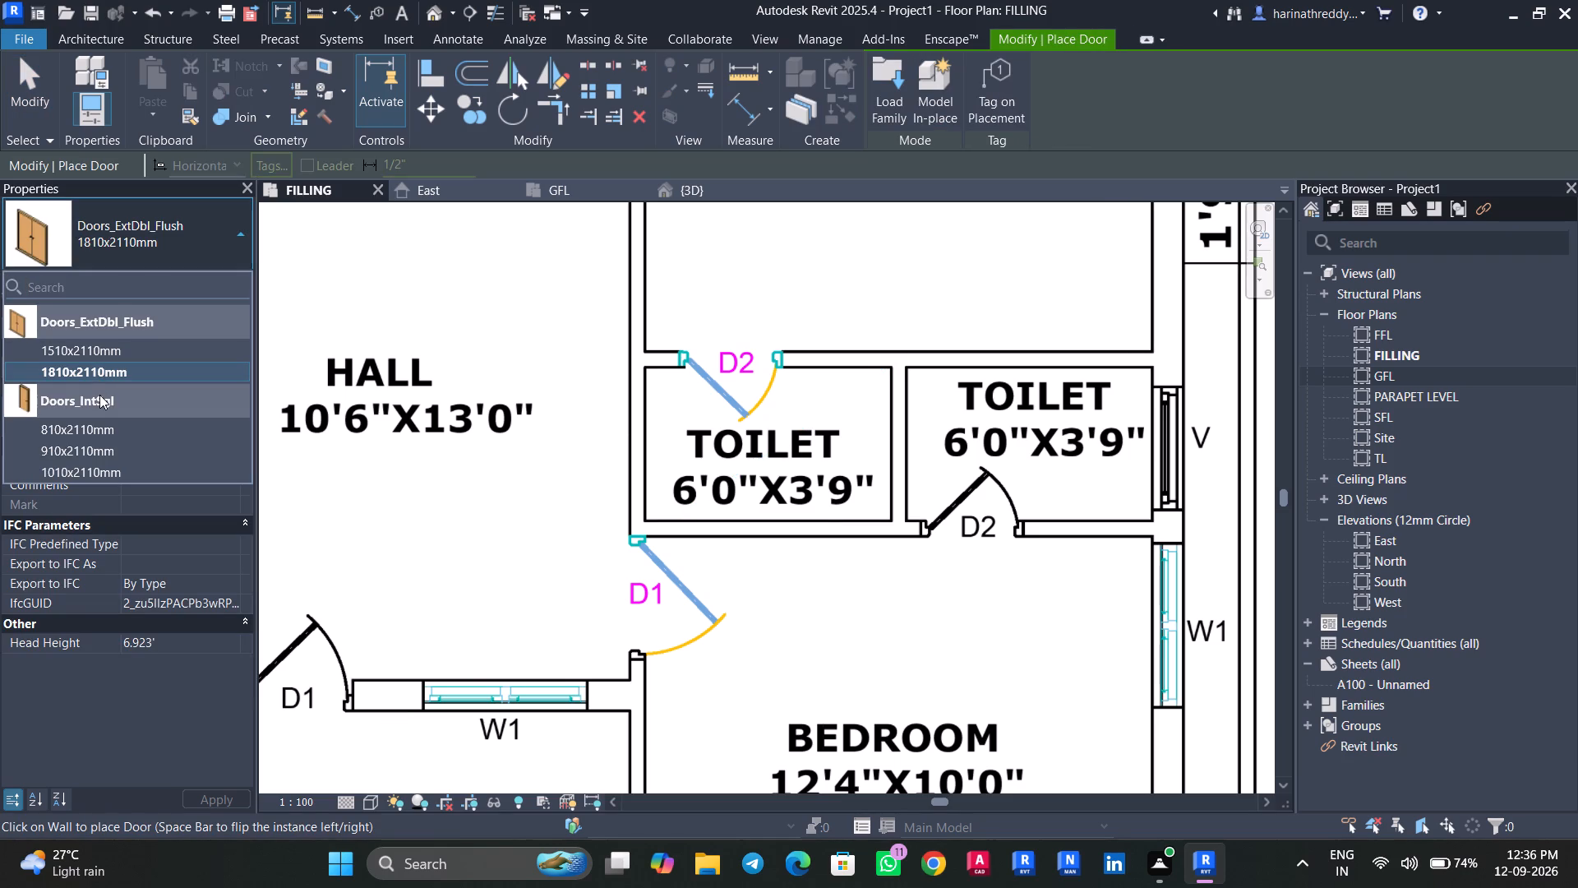
{"action": "left_click", "coordinate": [94, 437]}
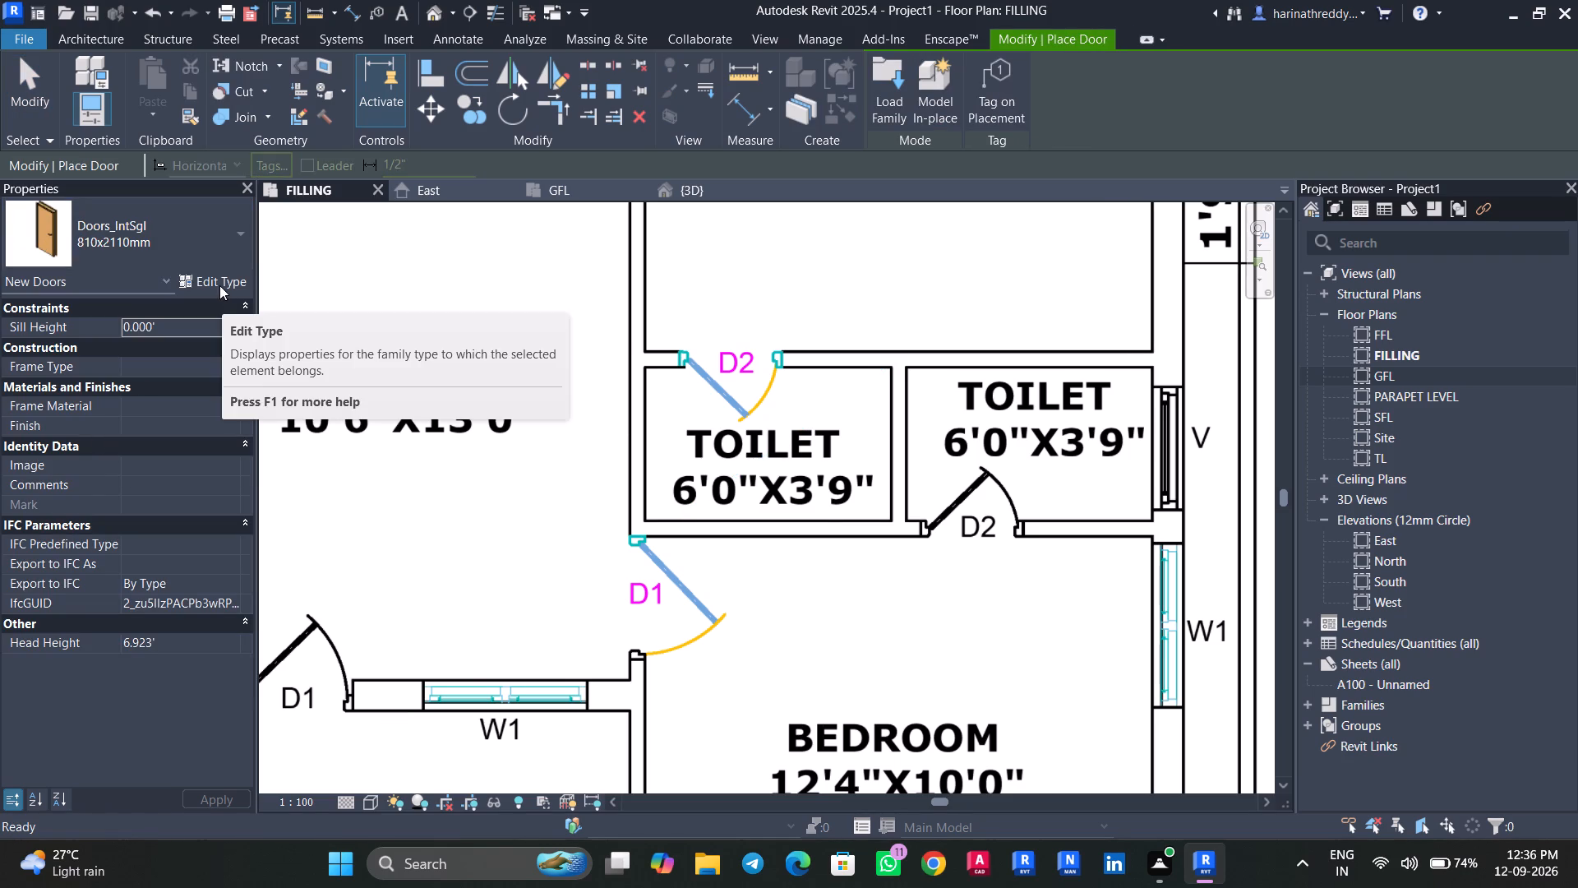
{"action": "left_click", "coordinate": [219, 284]}
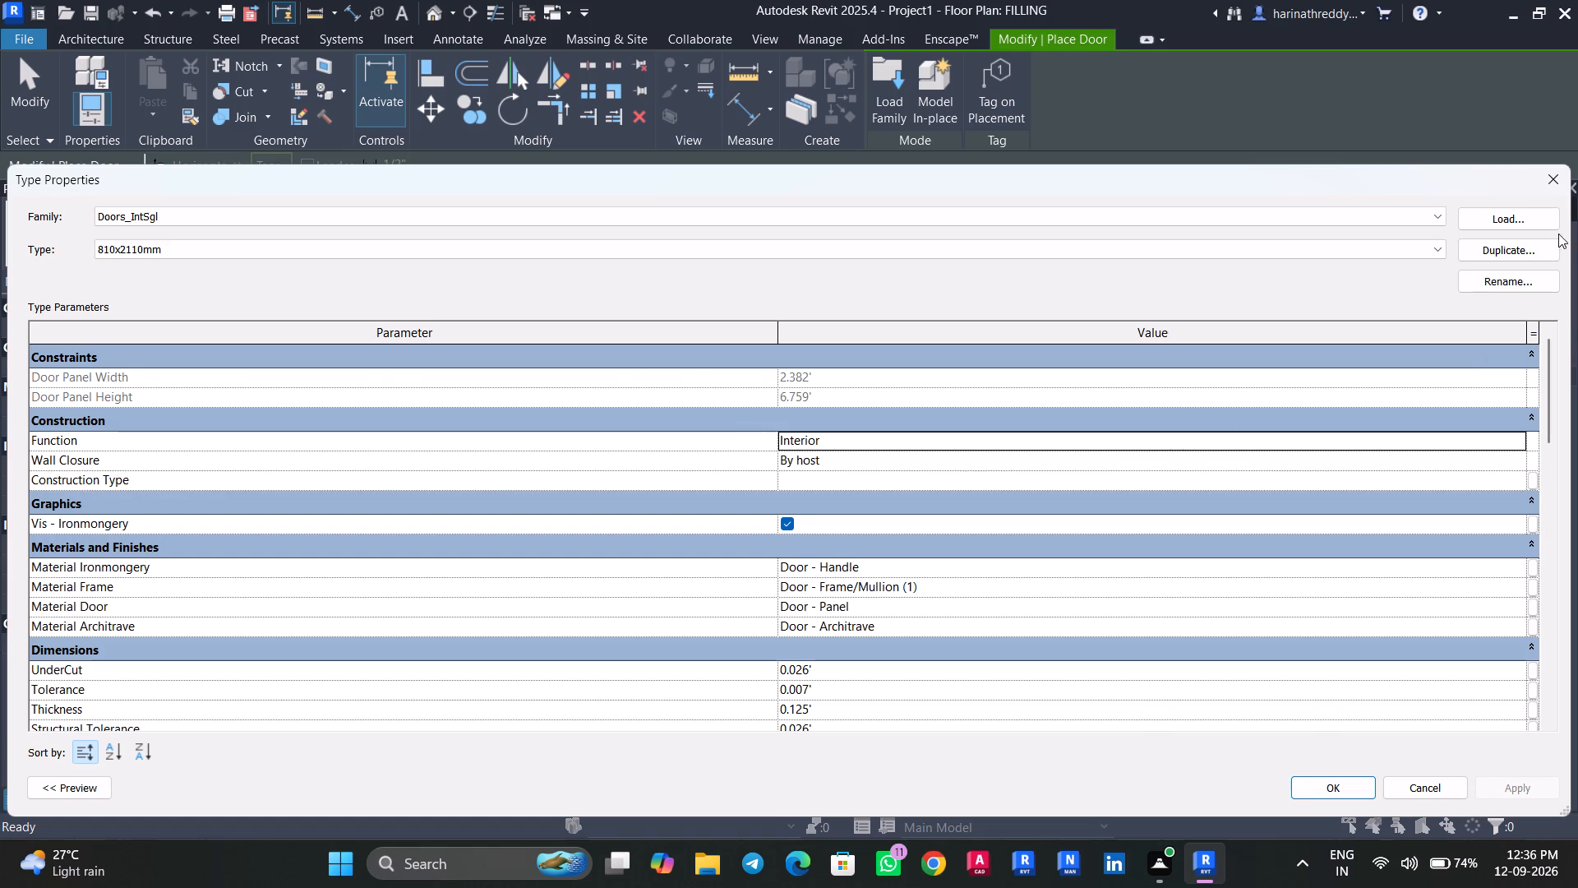
{"action": "left_click", "coordinate": [1529, 248]}
{"action": "type", "text": "D1"}
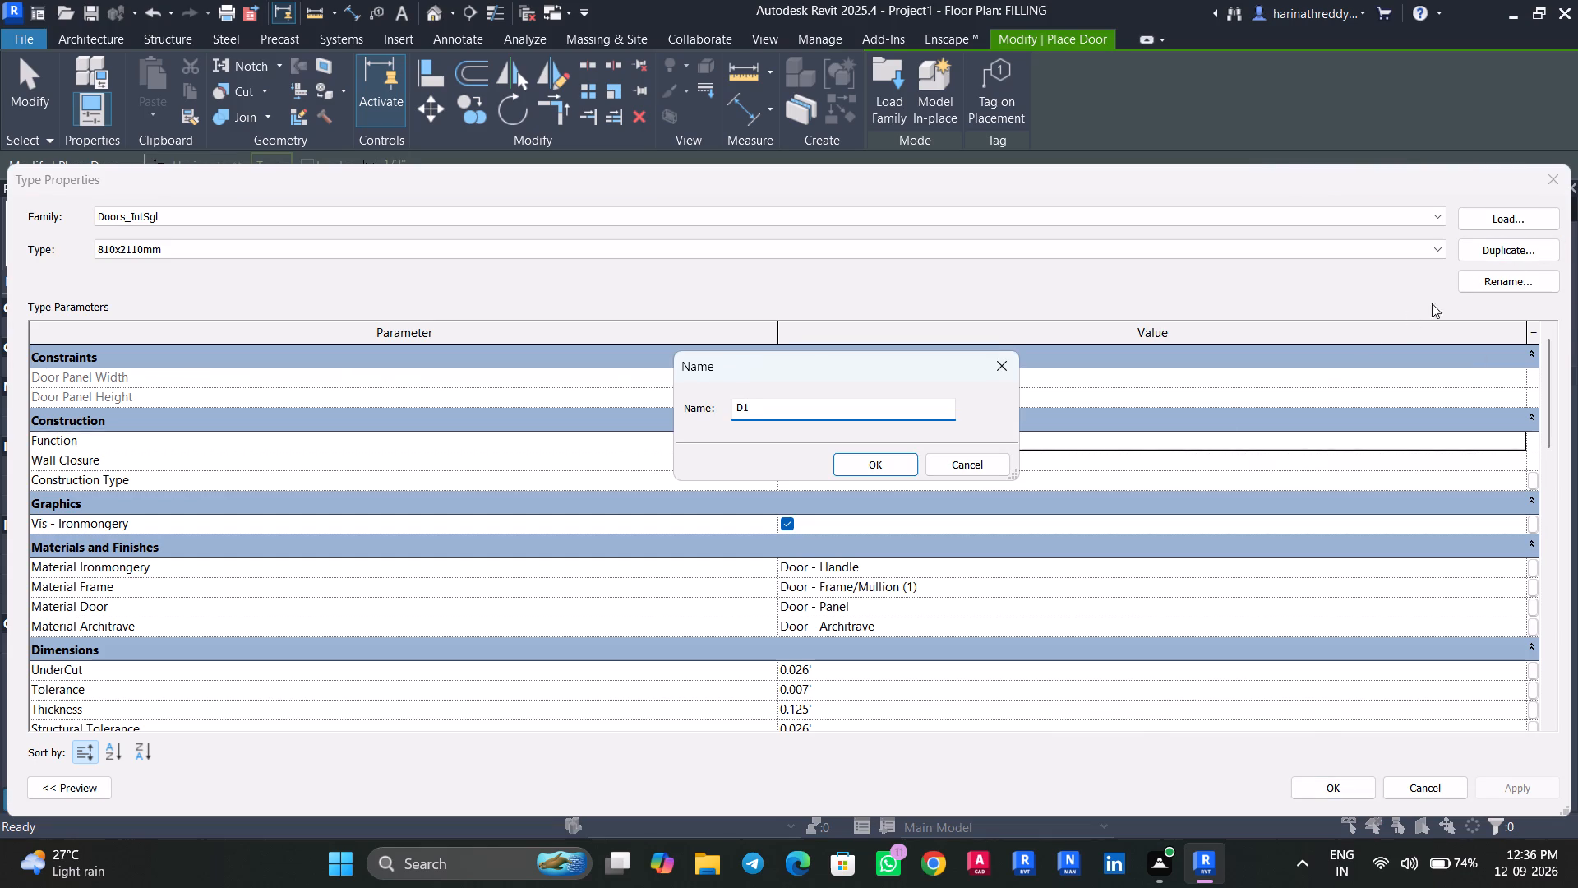
{"action": "left_click", "coordinate": [868, 466]}
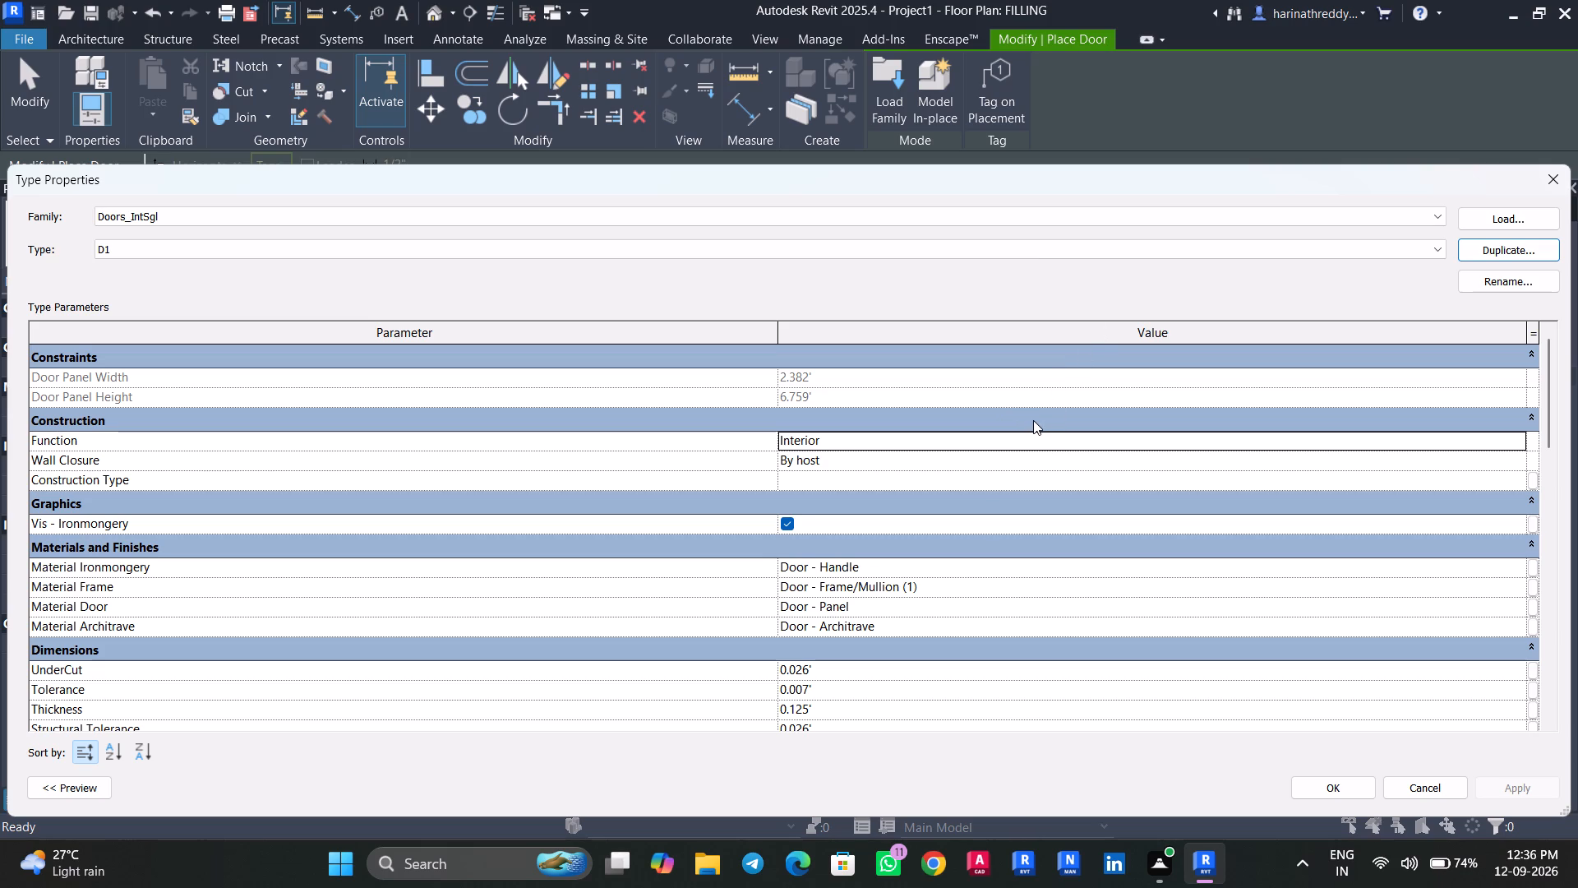
Set the D1 door type's rough width to 3'.
{"action": "scroll", "coordinate": [1020, 430], "scroll_direction": "down", "scroll_amount": 2}
{"action": "scroll", "coordinate": [1020, 430], "scroll_direction": "up", "scroll_amount": 1}
{"action": "scroll", "coordinate": [1020, 430], "scroll_direction": "down", "scroll_amount": 5}
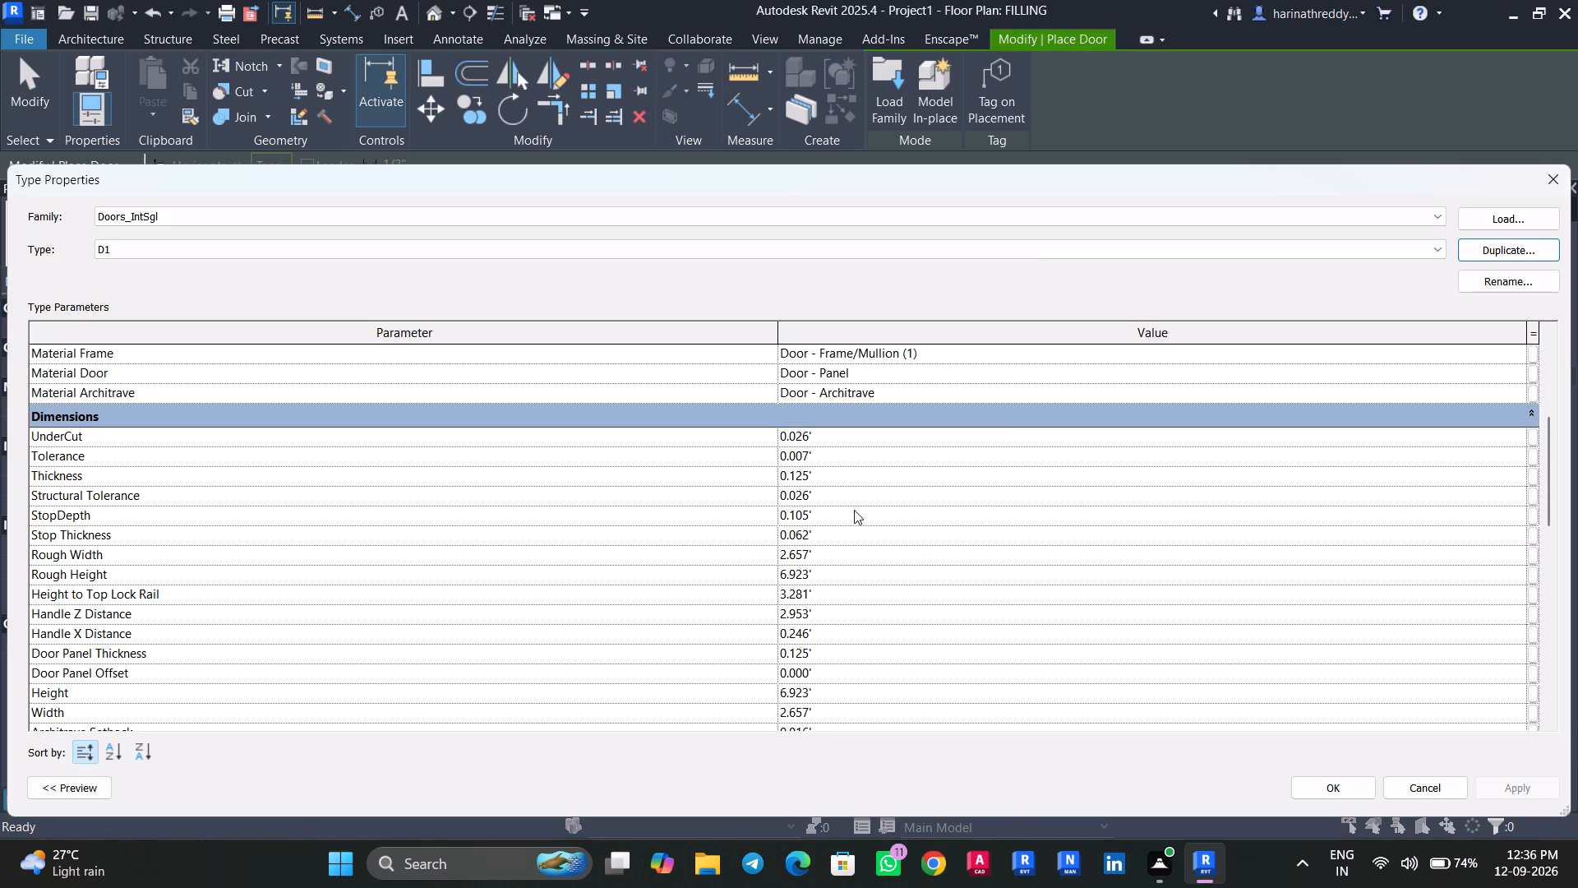
{"action": "left_click", "coordinate": [847, 497]}
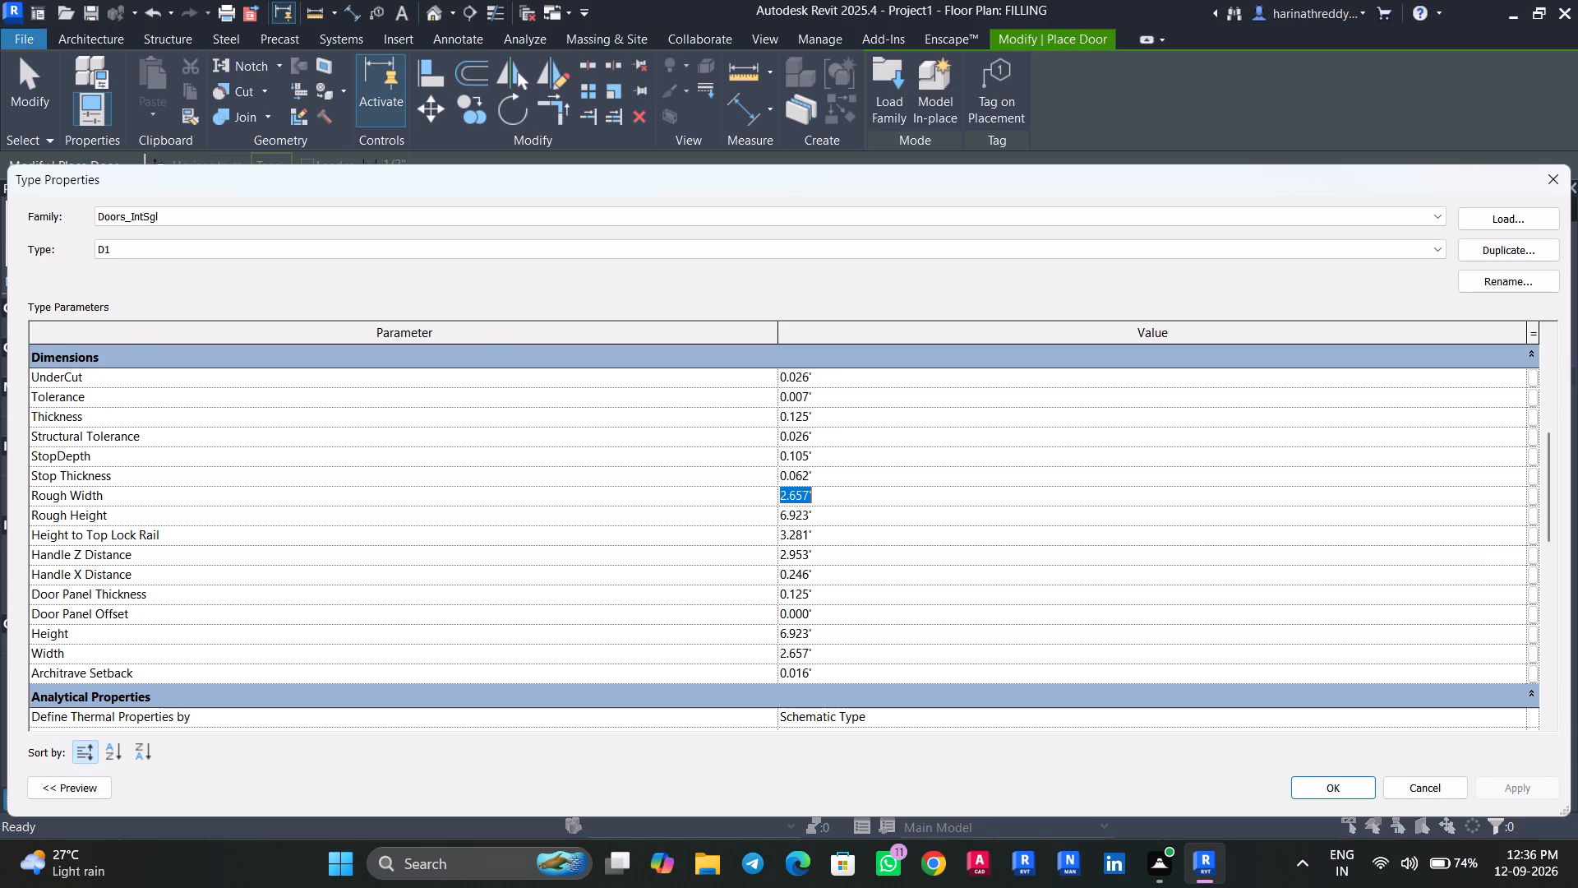
{"action": "key", "text": "3"}
{"action": "key", "text": "apostrophe"}
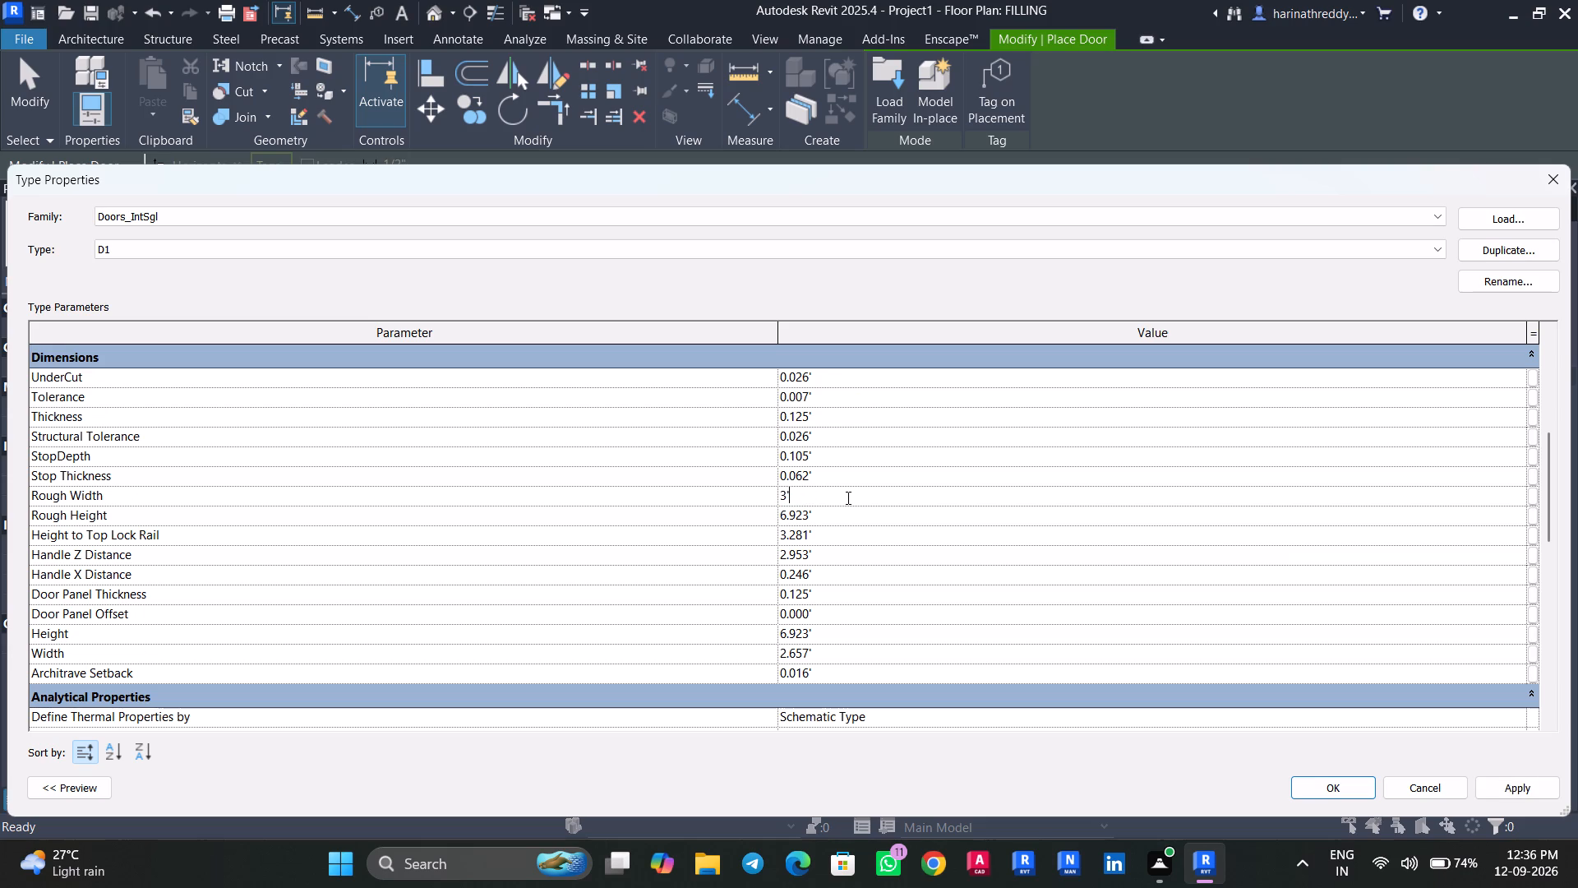
{"action": "key", "text": "Return"}
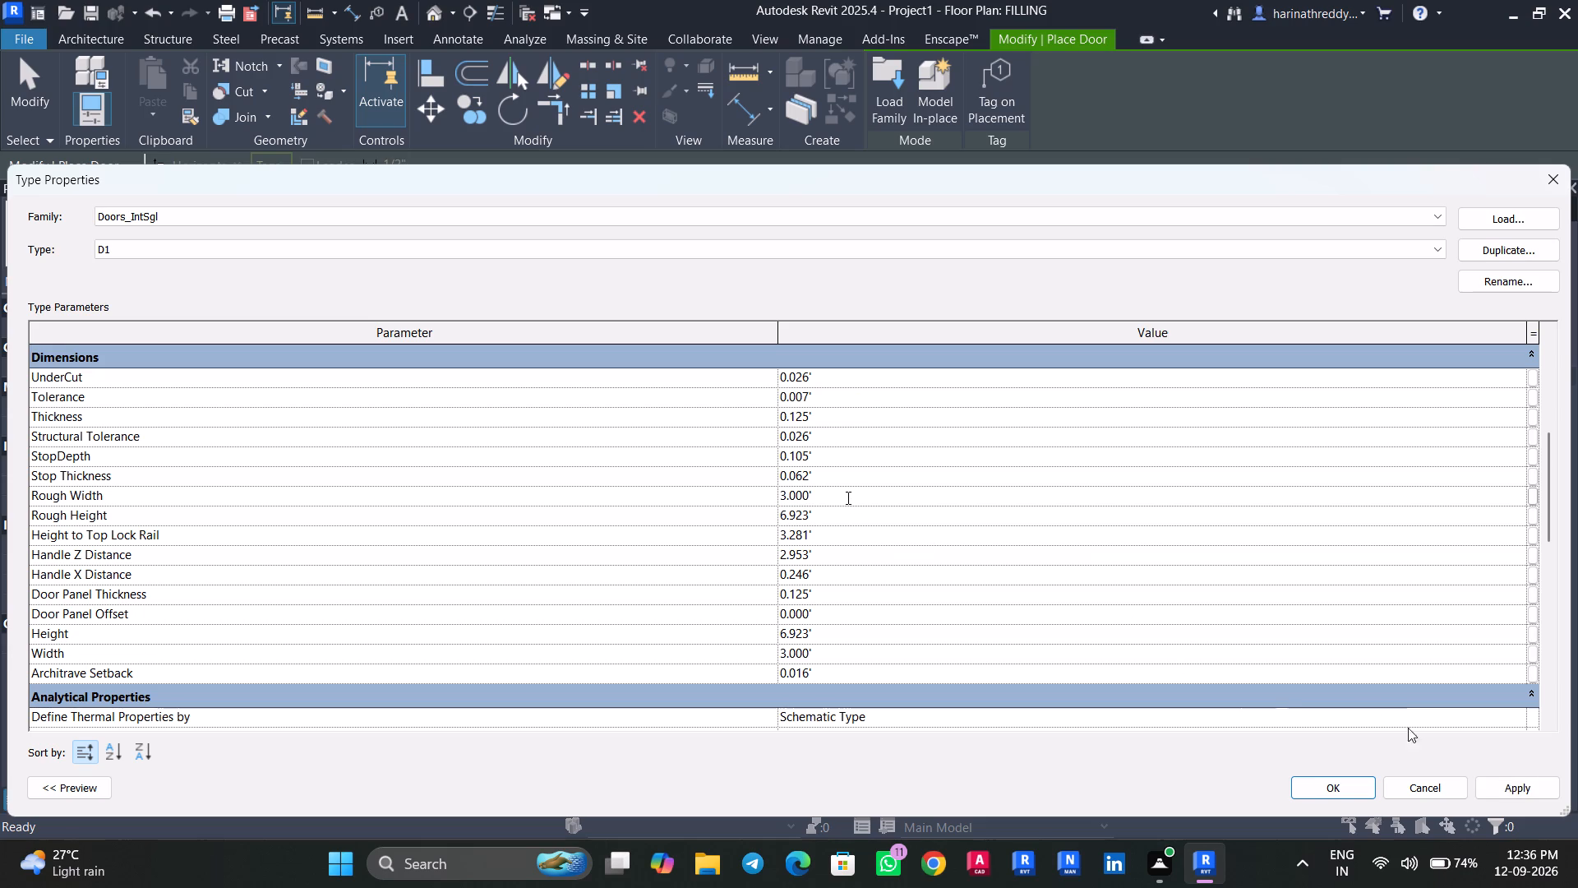
Apply the D1 type changes and place a D1 door at the 12'4"X10'0" bedroom's marked opening, swinging into the bedroom.
{"action": "left_click", "coordinate": [1517, 797]}
{"action": "left_click", "coordinate": [1301, 789]}
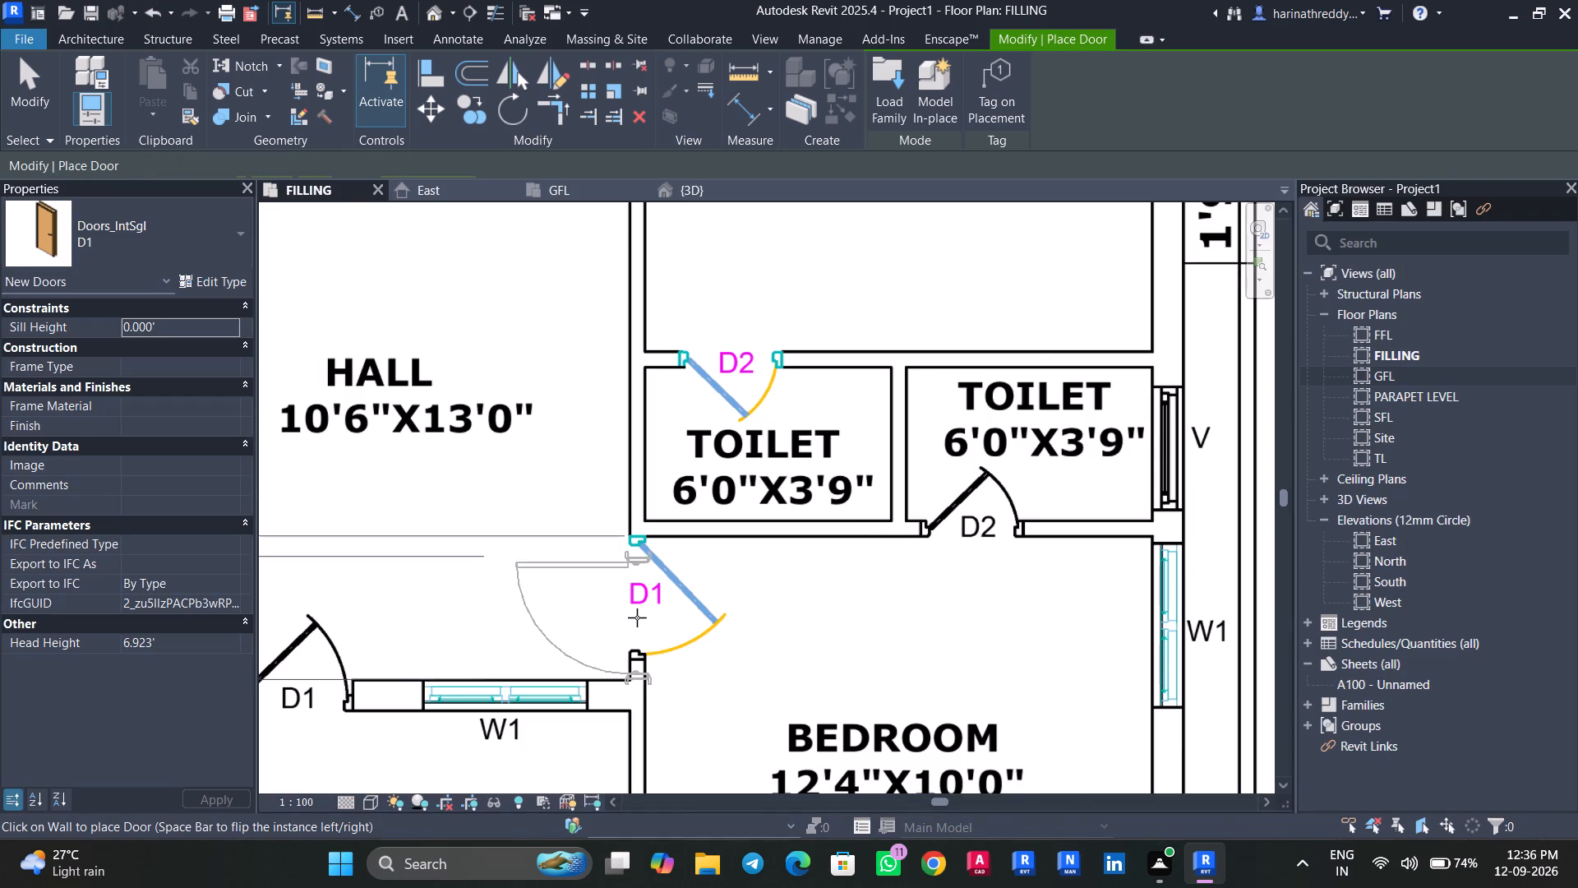
{"action": "scroll", "coordinate": [637, 617], "scroll_direction": "up", "scroll_amount": 1}
{"action": "scroll", "coordinate": [637, 617], "scroll_direction": "down", "scroll_amount": 1}
{"action": "scroll", "coordinate": [637, 617], "scroll_direction": "up", "scroll_amount": 2}
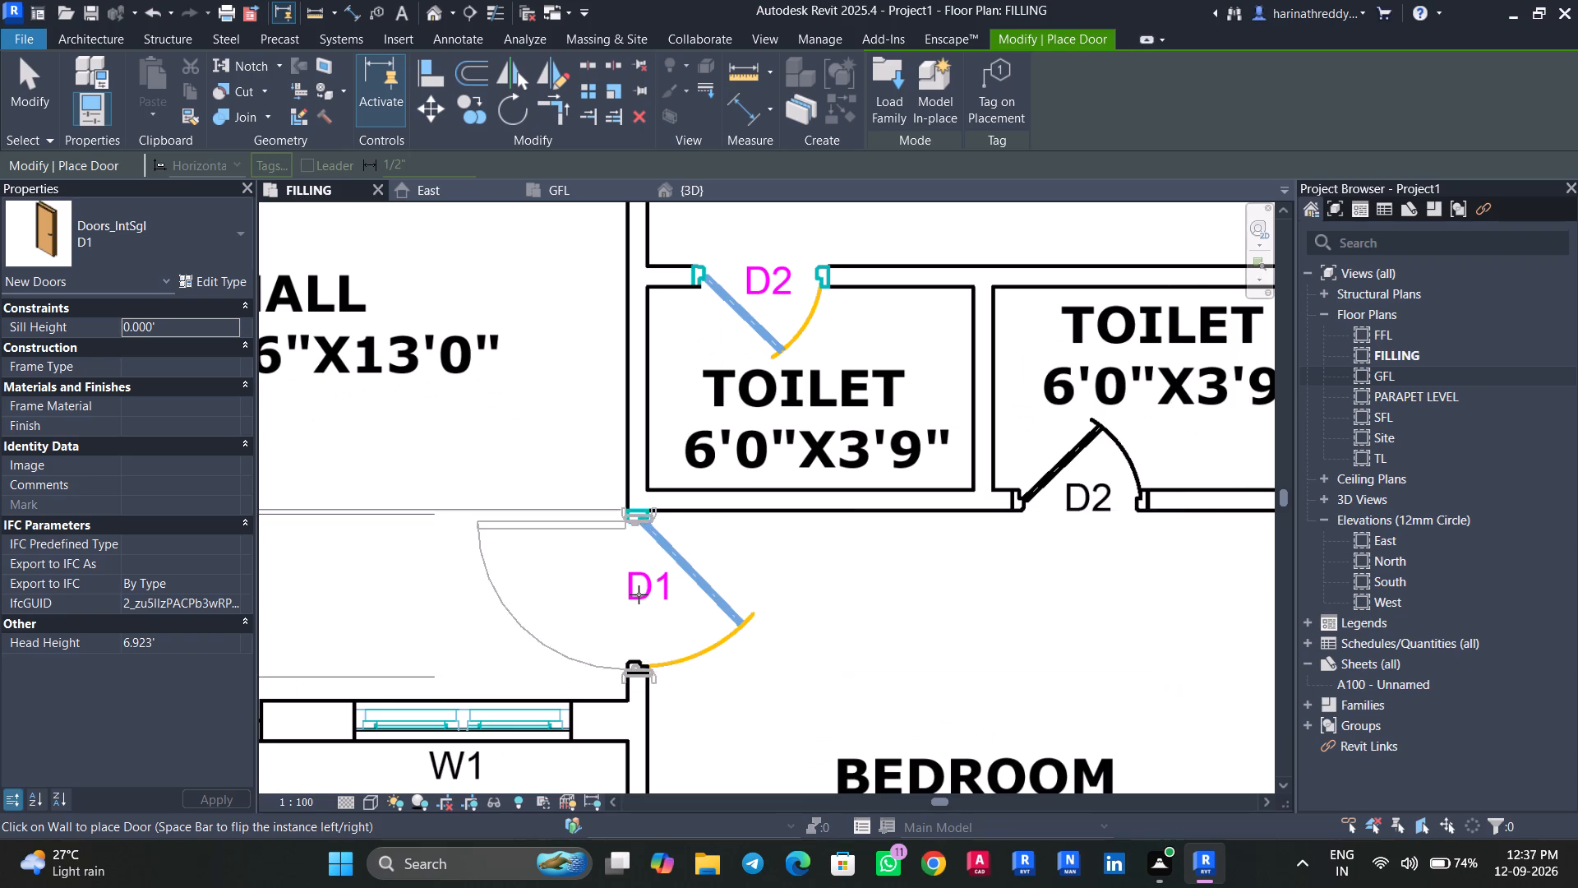
{"action": "key", "text": "space"}
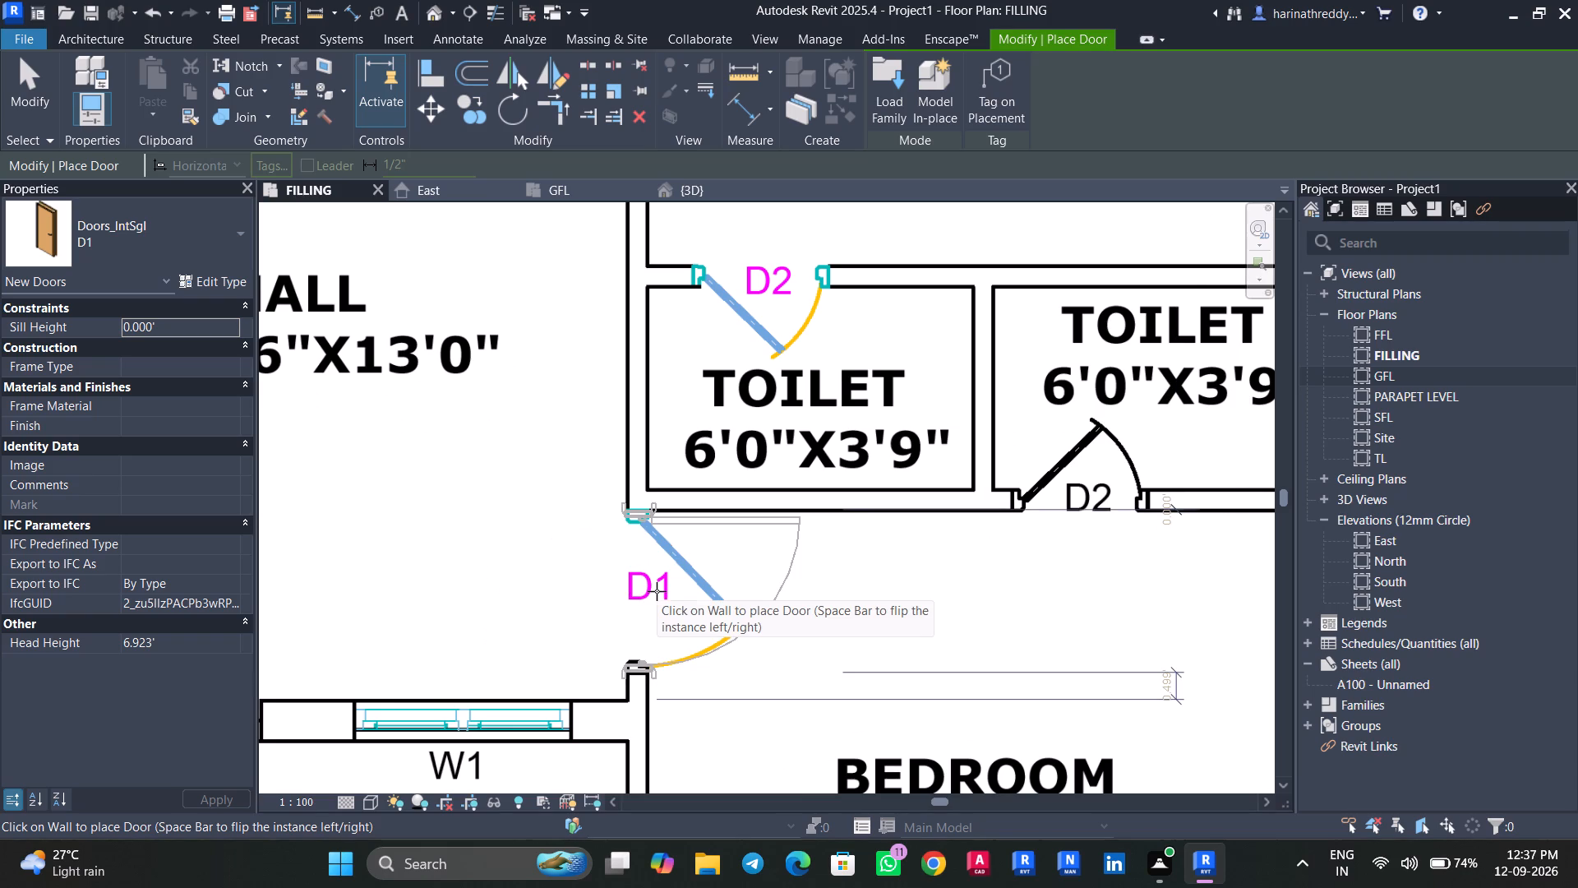
{"action": "left_click", "coordinate": [657, 591]}
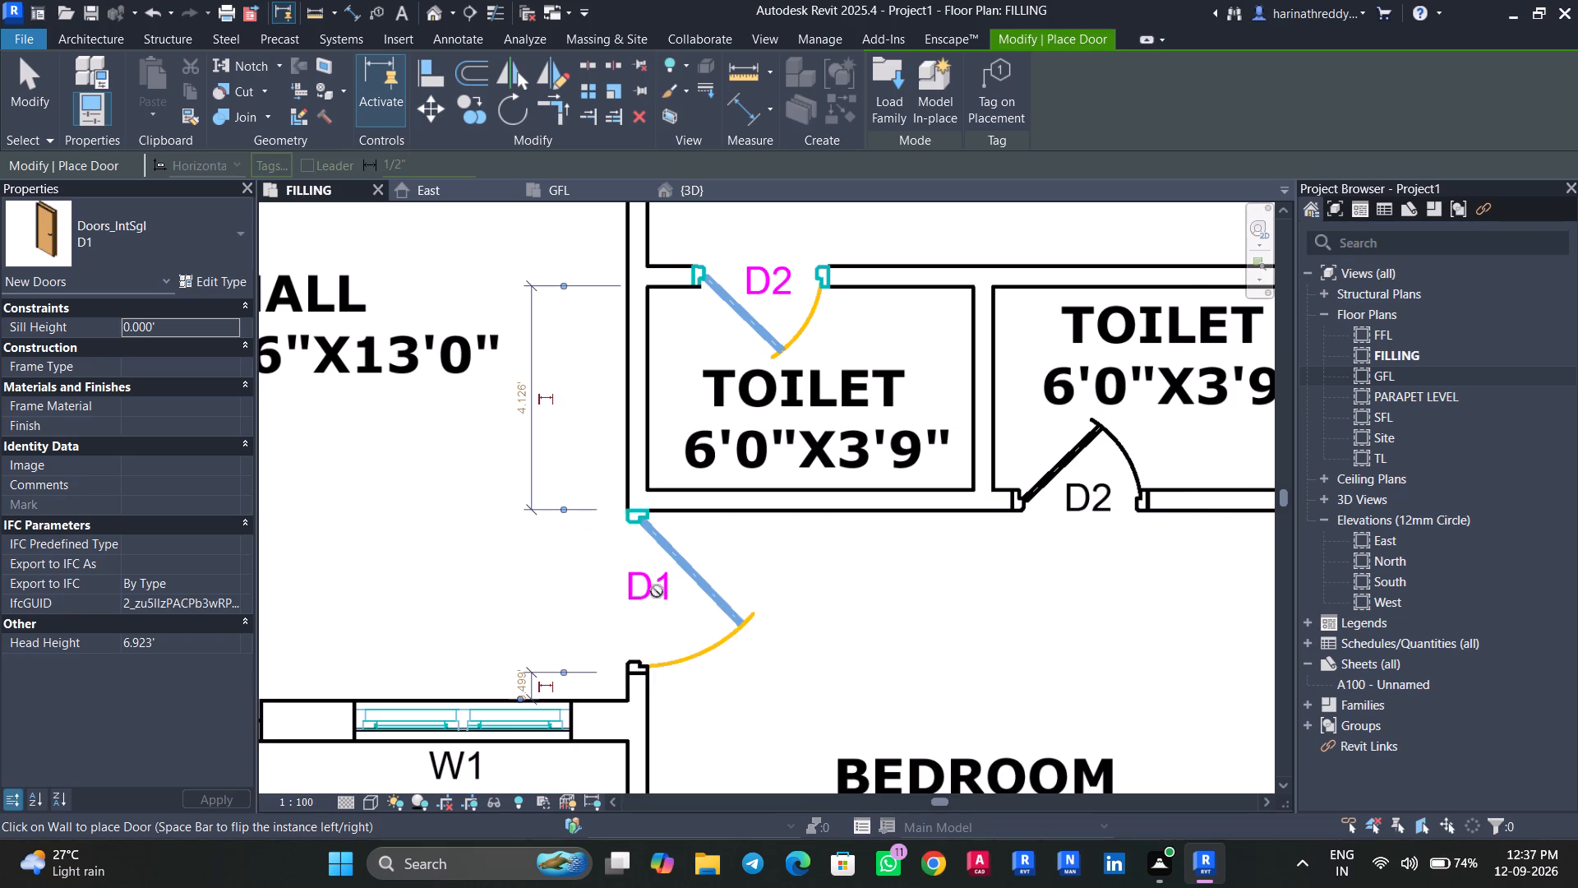
Place a D1 door at the 12'4"X9'0" bedroom's marked opening in its dining-side wall, swinging into the bedroom.
{"action": "scroll", "coordinate": [460, 444], "scroll_direction": "down", "scroll_amount": 3}
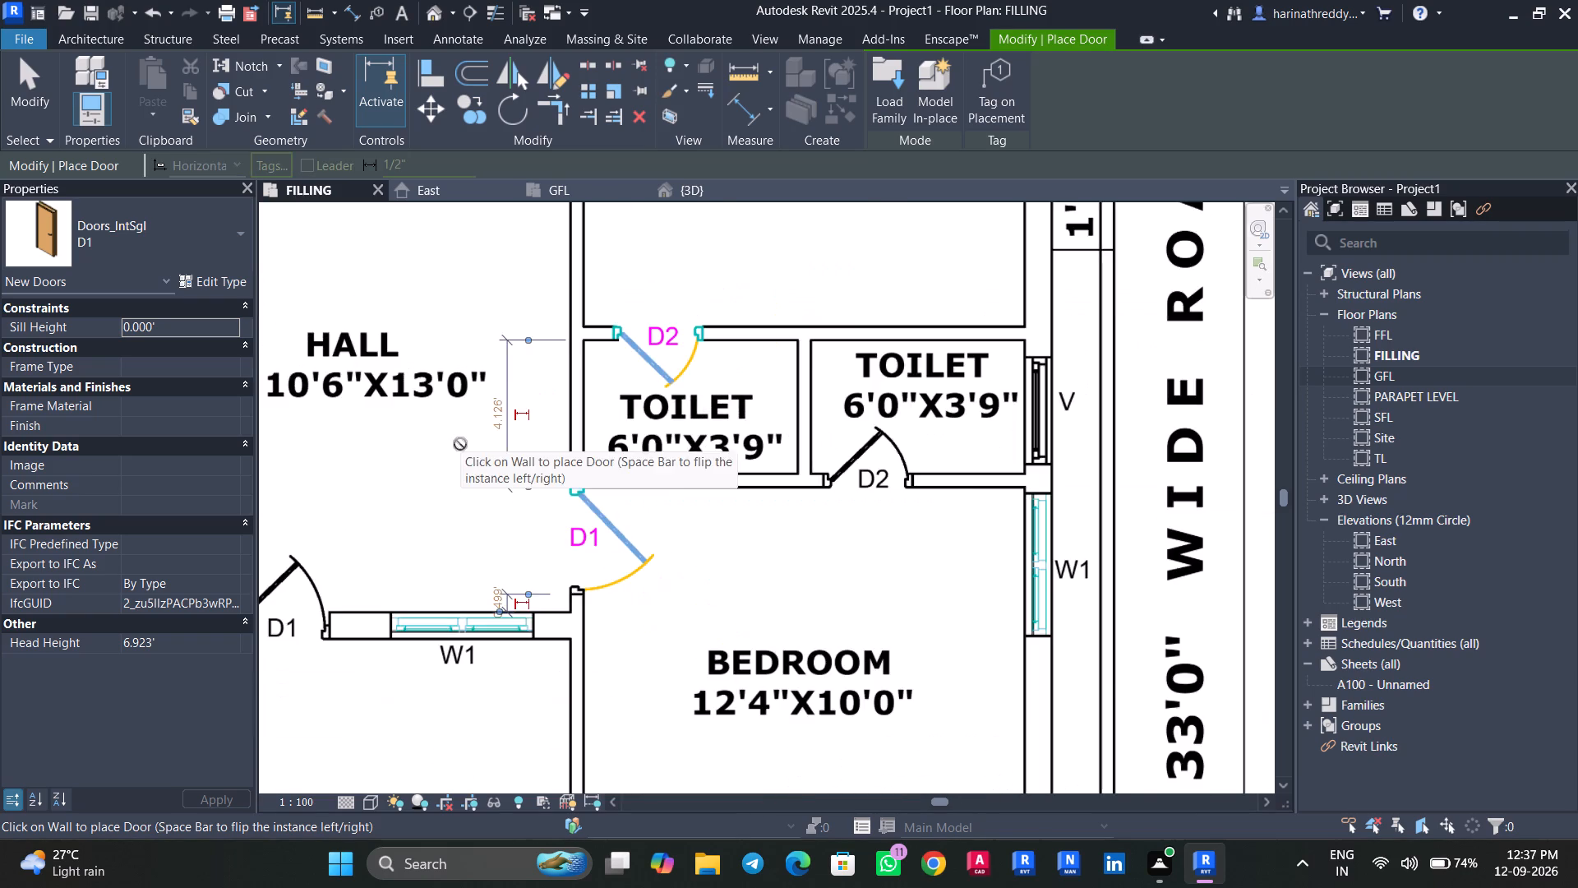
{"action": "scroll", "coordinate": [460, 444], "scroll_direction": "down", "scroll_amount": 4}
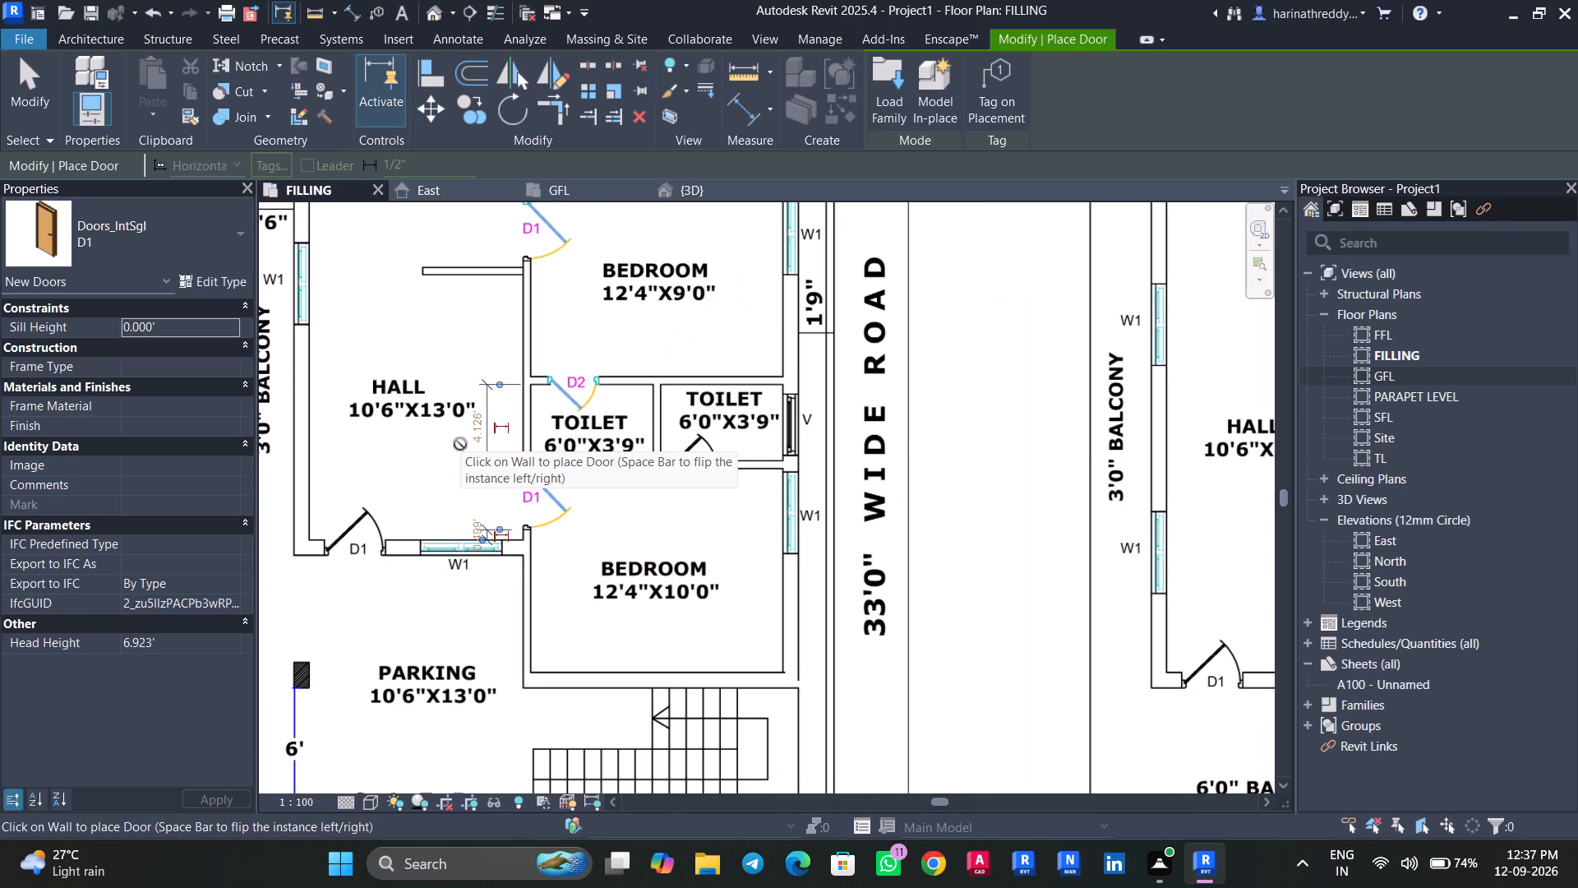
{"action": "key", "text": "Escape"}
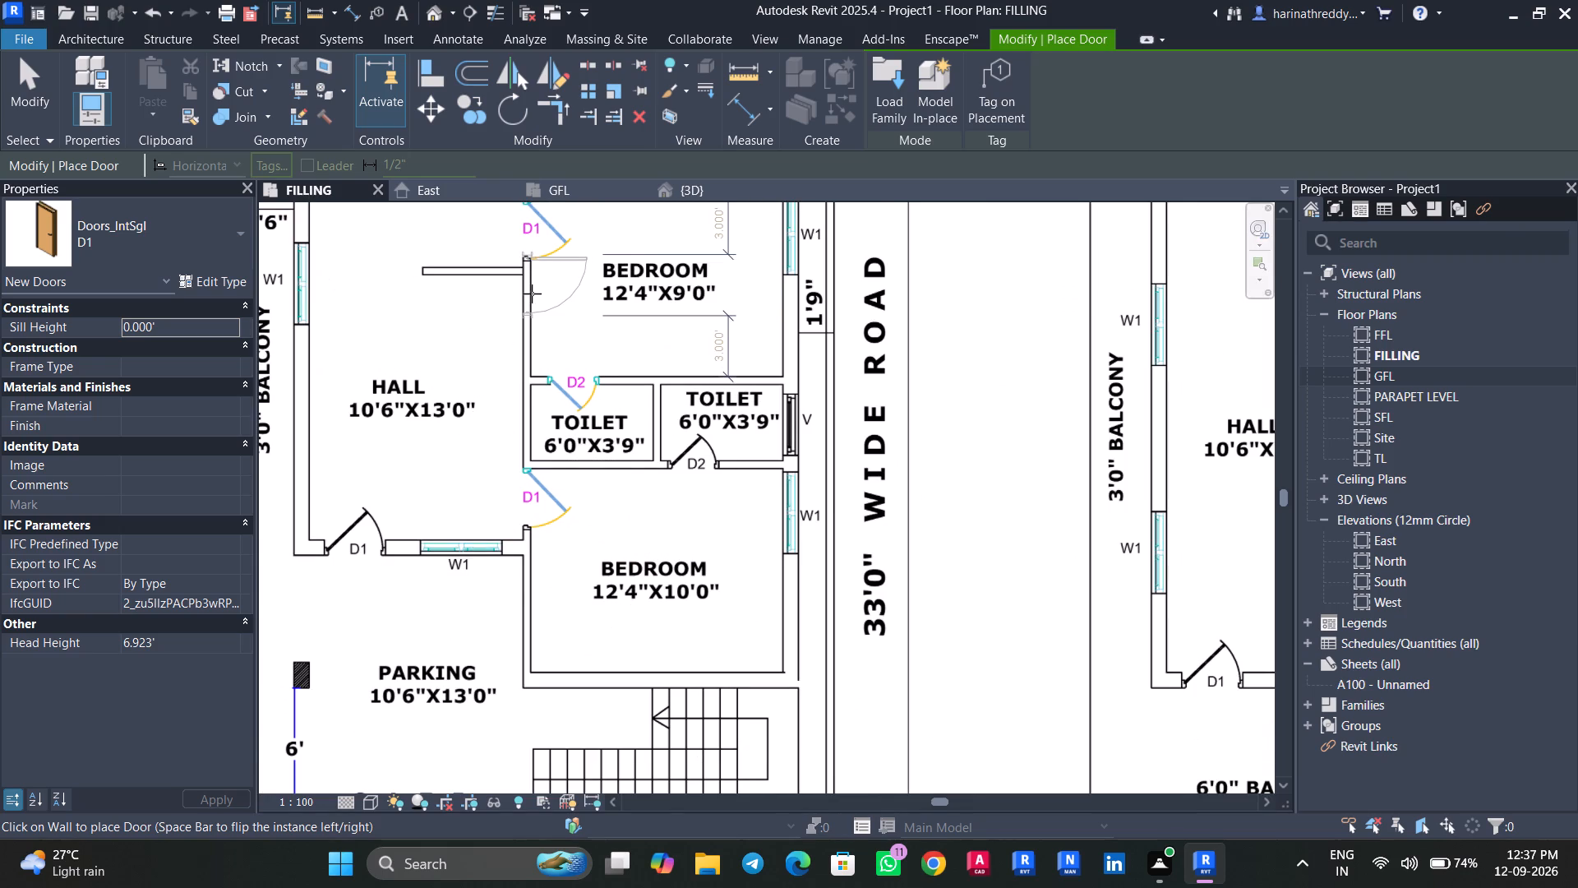
{"action": "scroll", "coordinate": [535, 289], "scroll_direction": "up", "scroll_amount": 1}
{"action": "middle_click_drag", "start_coordinate": [531, 266], "coordinate": [510, 477]}
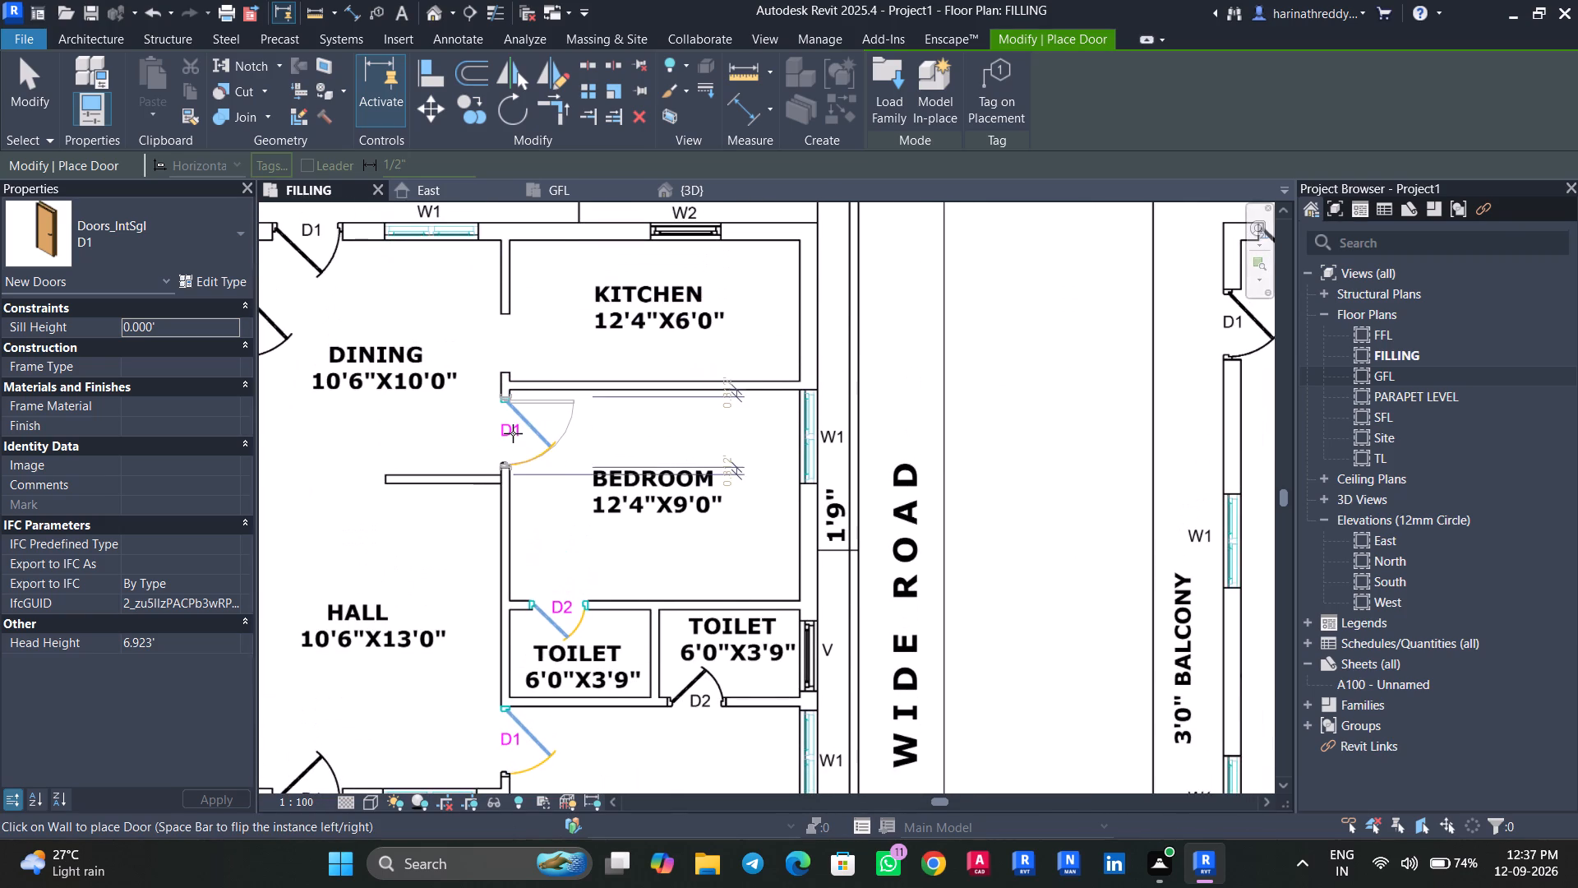
{"action": "scroll", "coordinate": [513, 430], "scroll_direction": "up", "scroll_amount": 6}
{"action": "scroll", "coordinate": [513, 430], "scroll_direction": "down", "scroll_amount": 2}
{"action": "scroll", "coordinate": [513, 430], "scroll_direction": "up", "scroll_amount": 2}
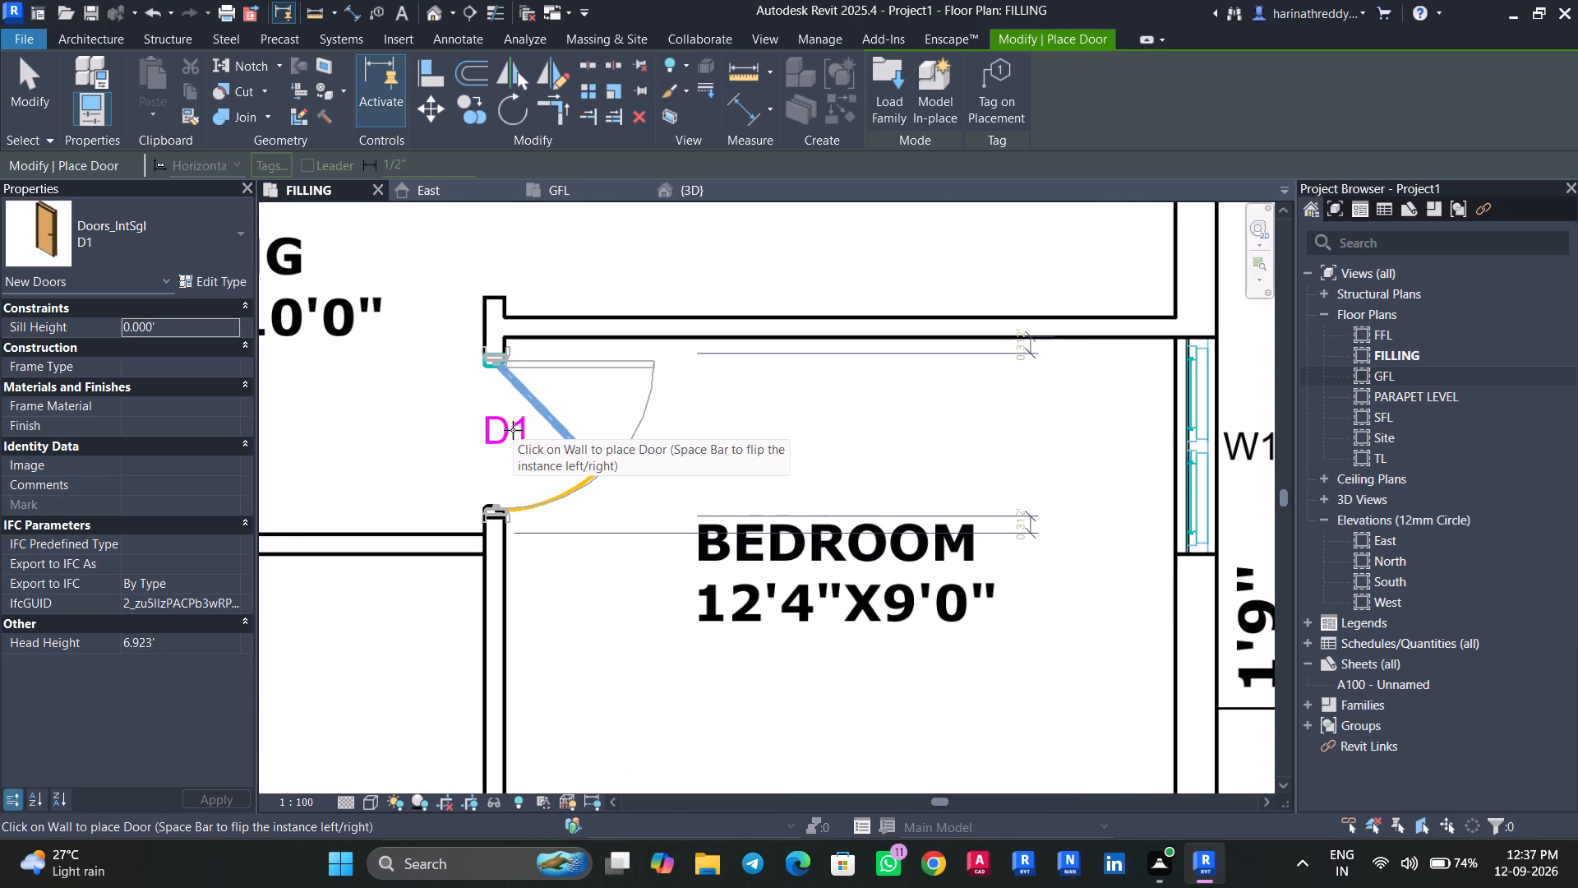
{"action": "left_click", "coordinate": [513, 430]}
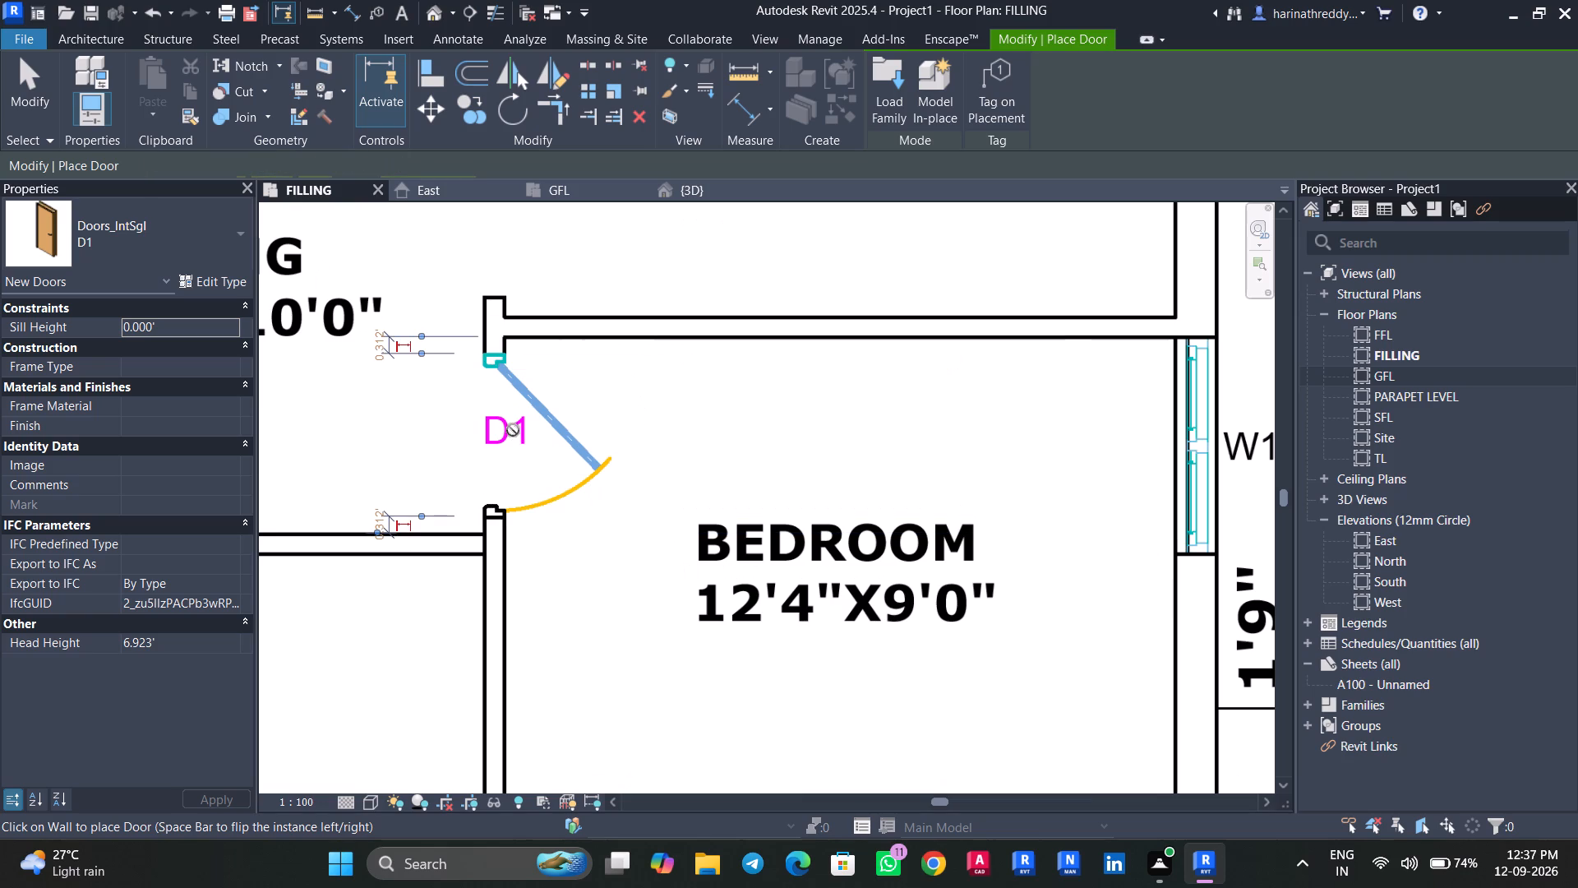
Place a D1 door at the marked opening in the dining room's wall facing the 3'6" balcony strip, swinging into the dining room.
{"action": "middle_click_drag", "start_coordinate": [311, 395], "coordinate": [1077, 563]}
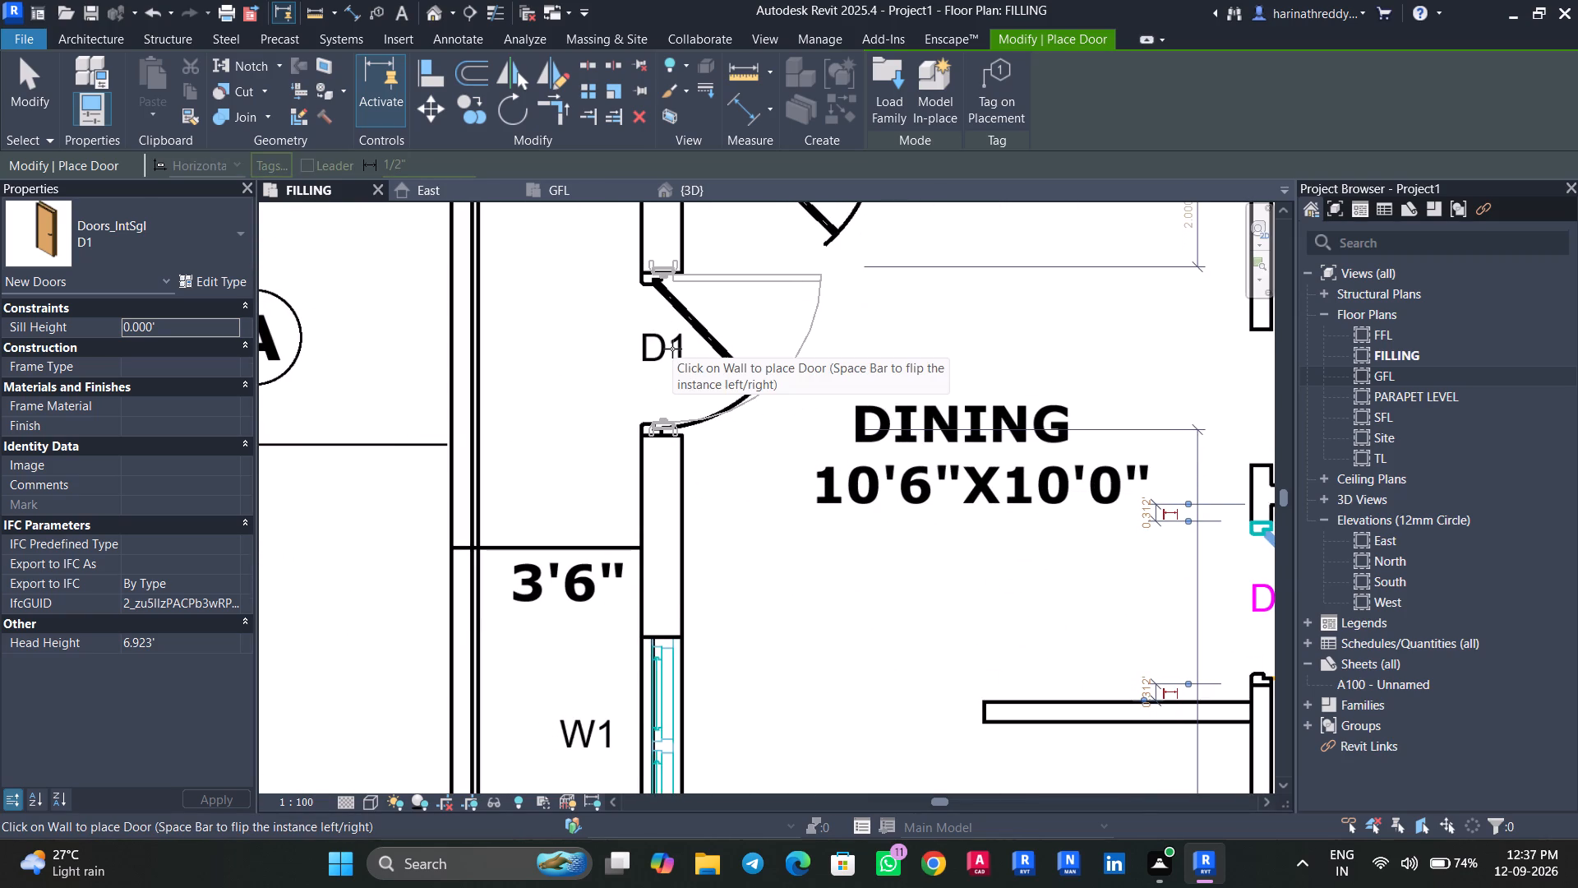
{"action": "key", "text": "space"}
{"action": "key", "text": "space"}
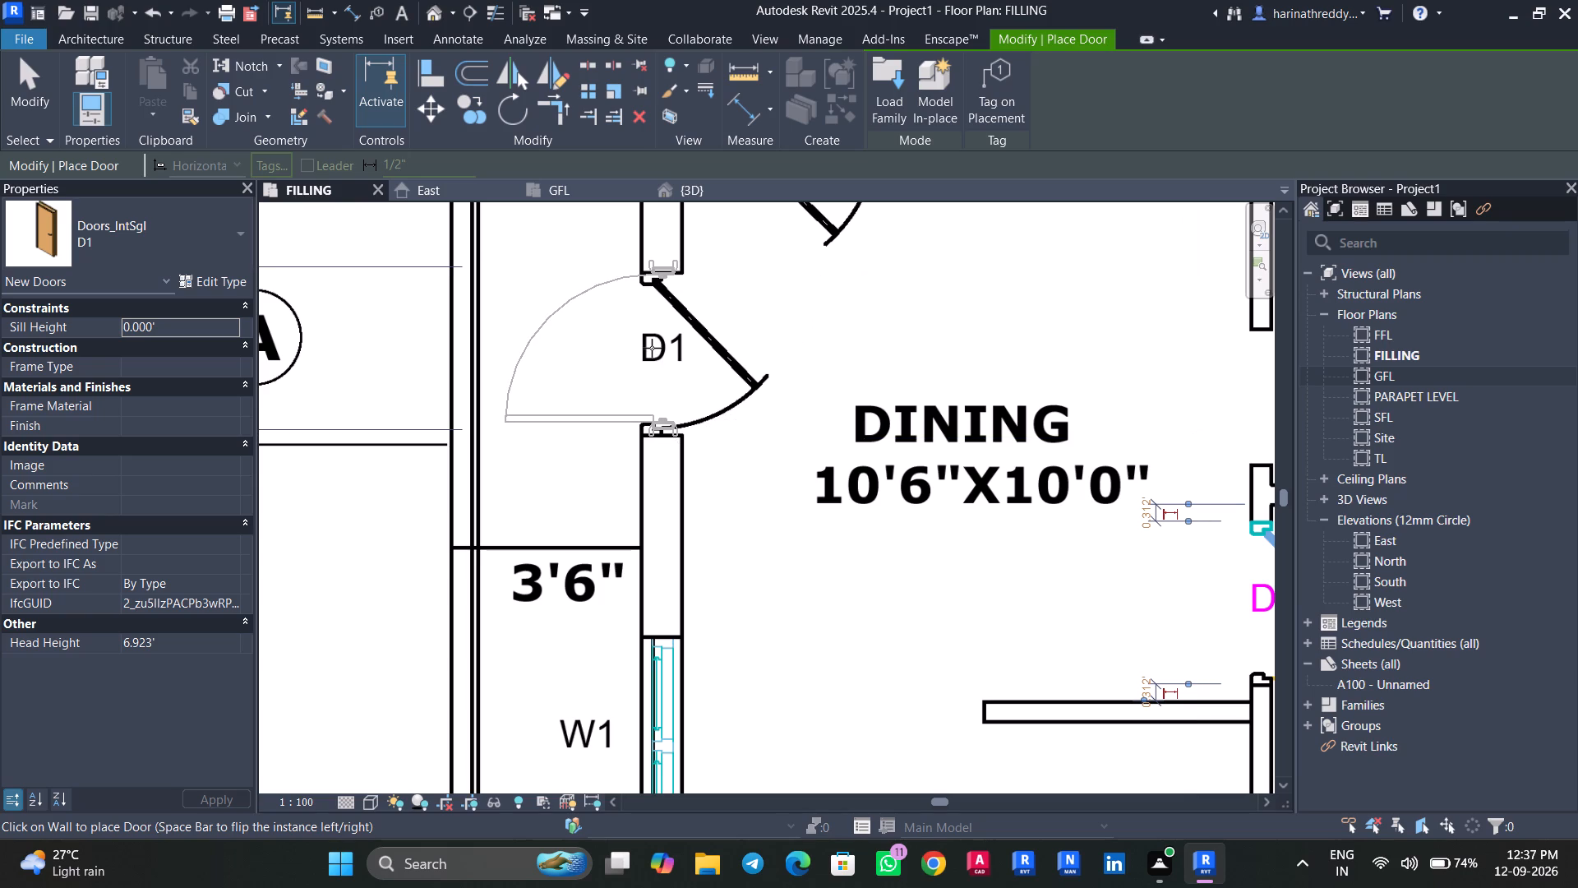
{"action": "key", "text": "space"}
{"action": "key", "text": "space"}
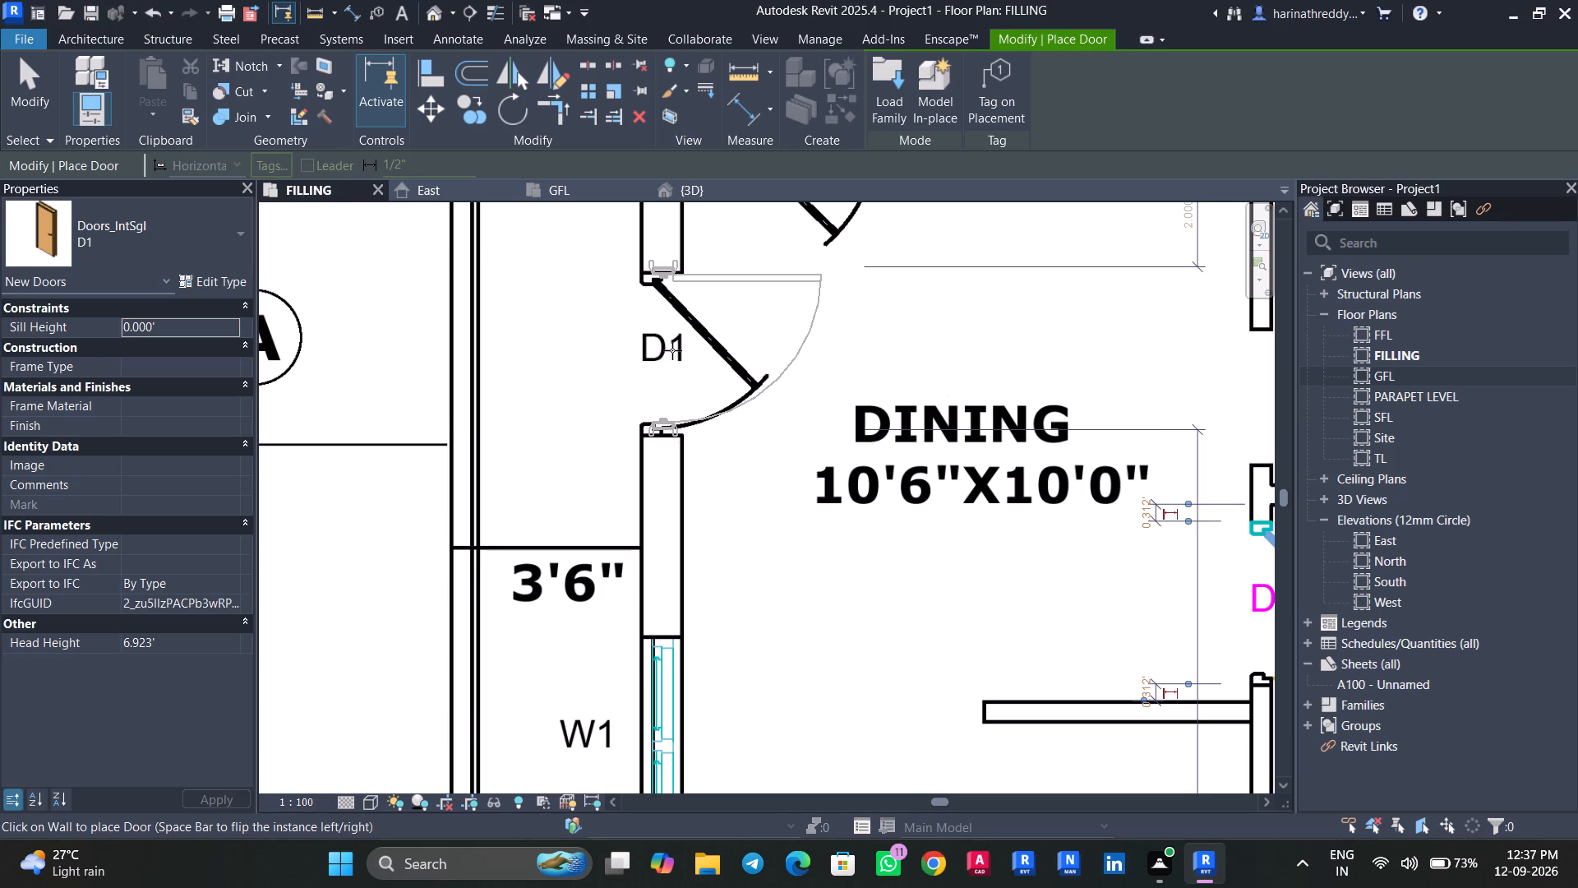
{"action": "left_click", "coordinate": [672, 350]}
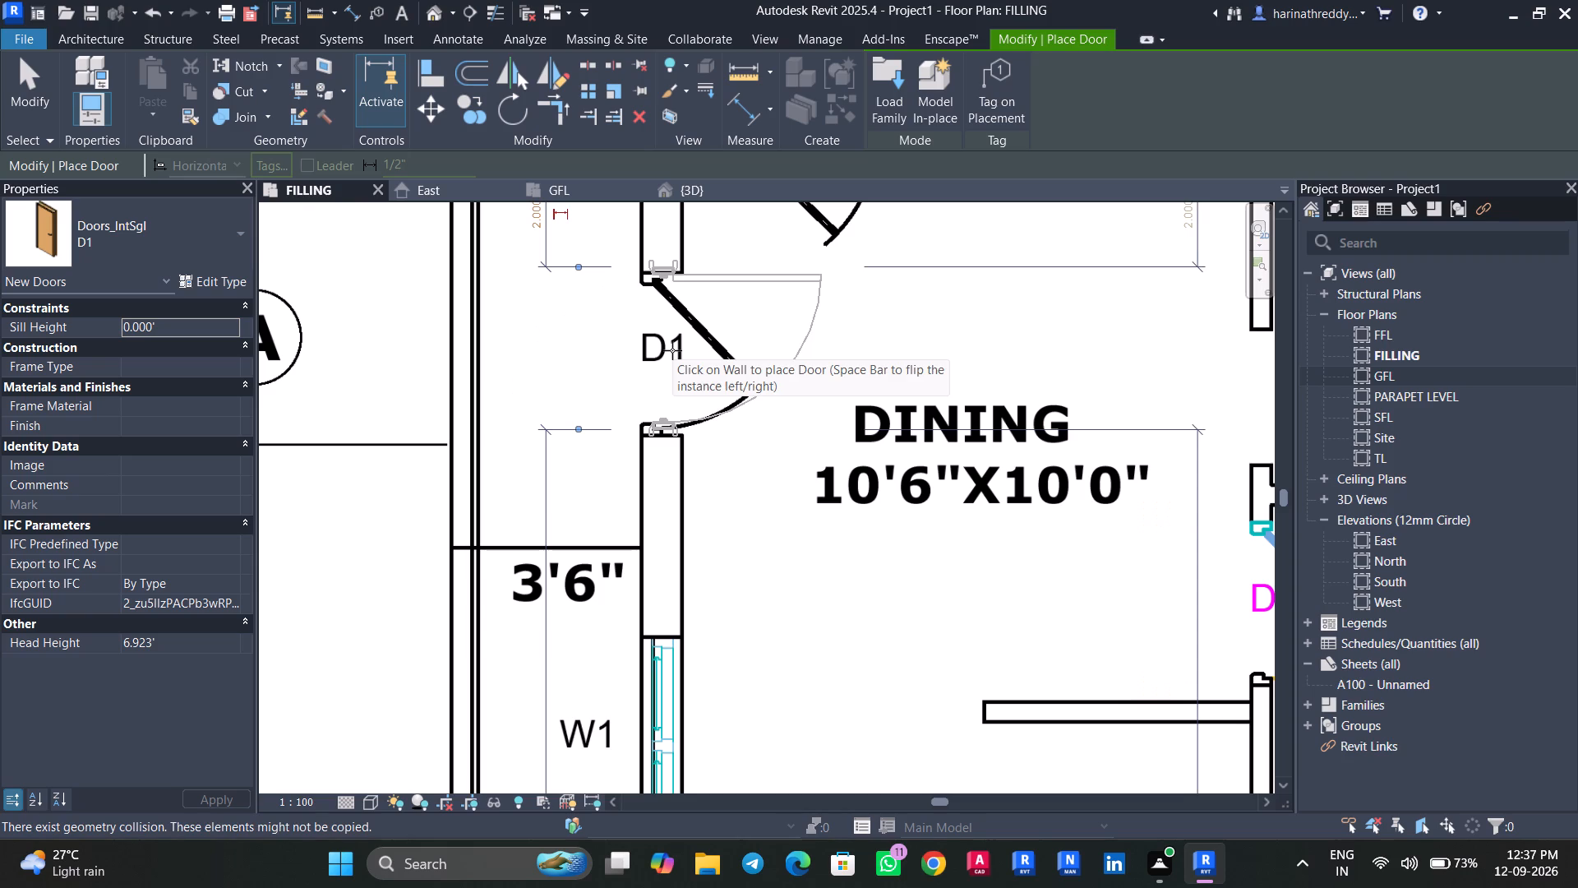
Place a D1 door at the marked opening between the dining room and the 2'2" balcony, flipped to match the plan's hinge side.
{"action": "scroll", "coordinate": [537, 344], "scroll_direction": "down", "scroll_amount": 4}
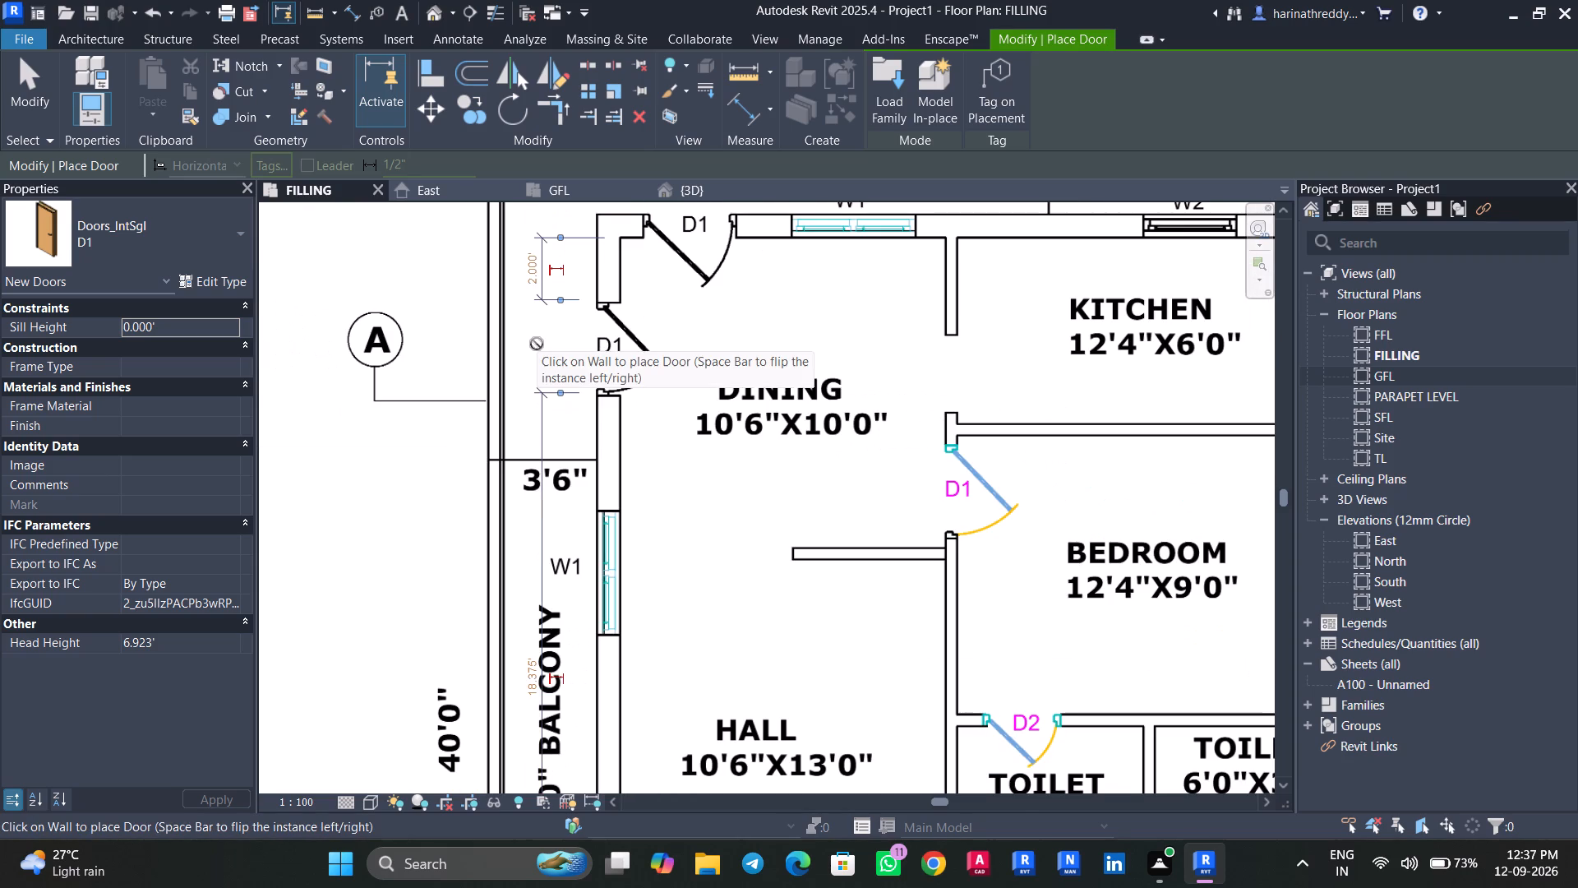
{"action": "middle_click_drag", "start_coordinate": [708, 243], "coordinate": [665, 331]}
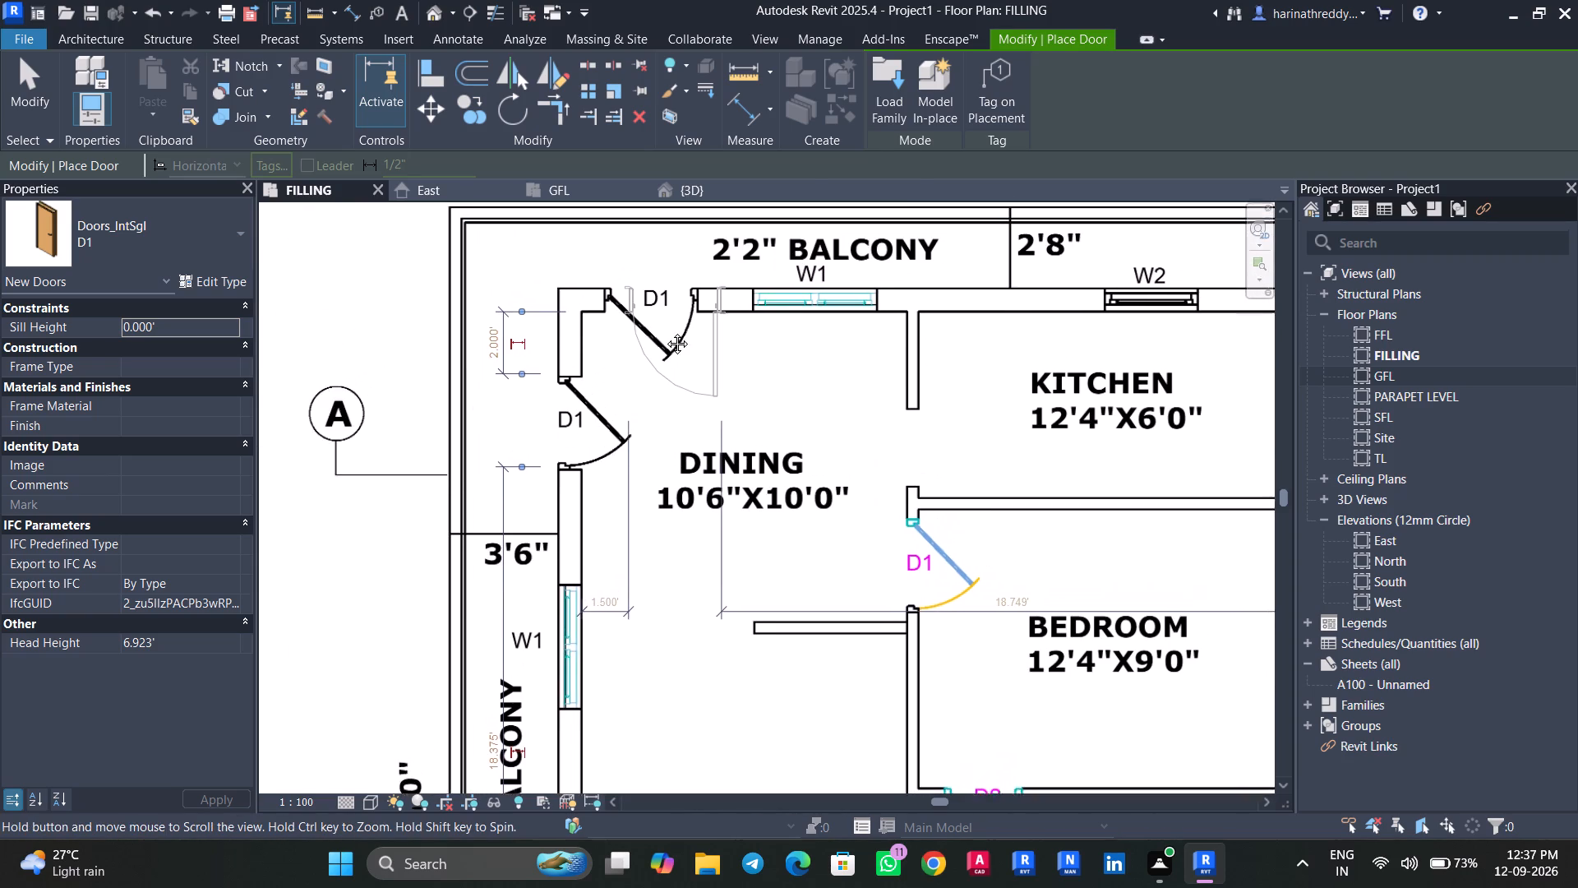
{"action": "middle_click_drag", "start_coordinate": [665, 331], "coordinate": [660, 340]}
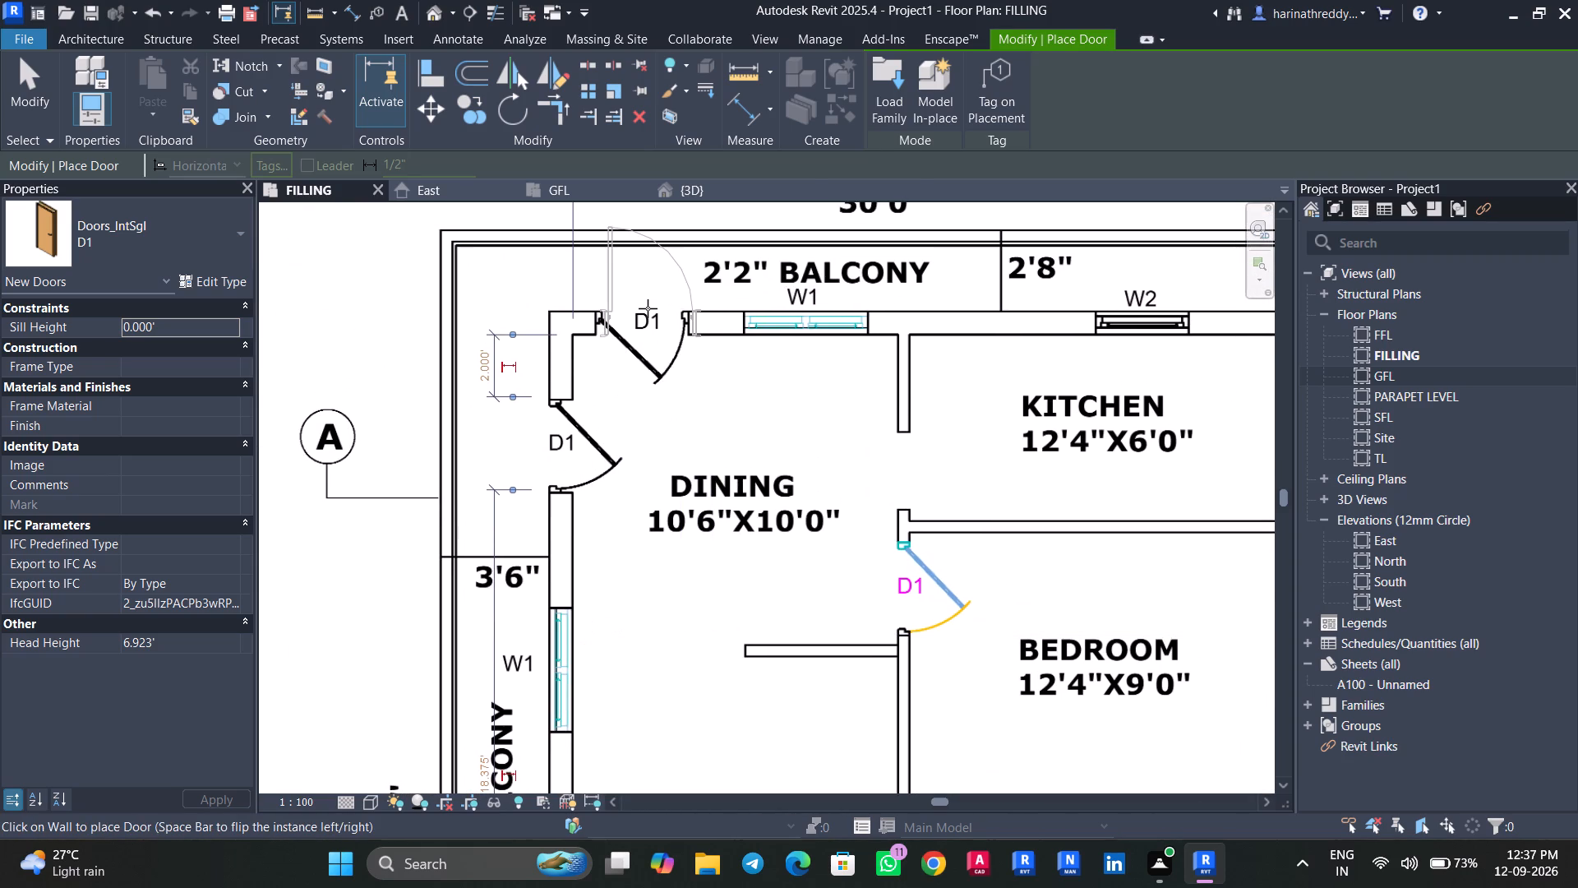
{"action": "key", "text": "space"}
{"action": "key", "text": "space"}
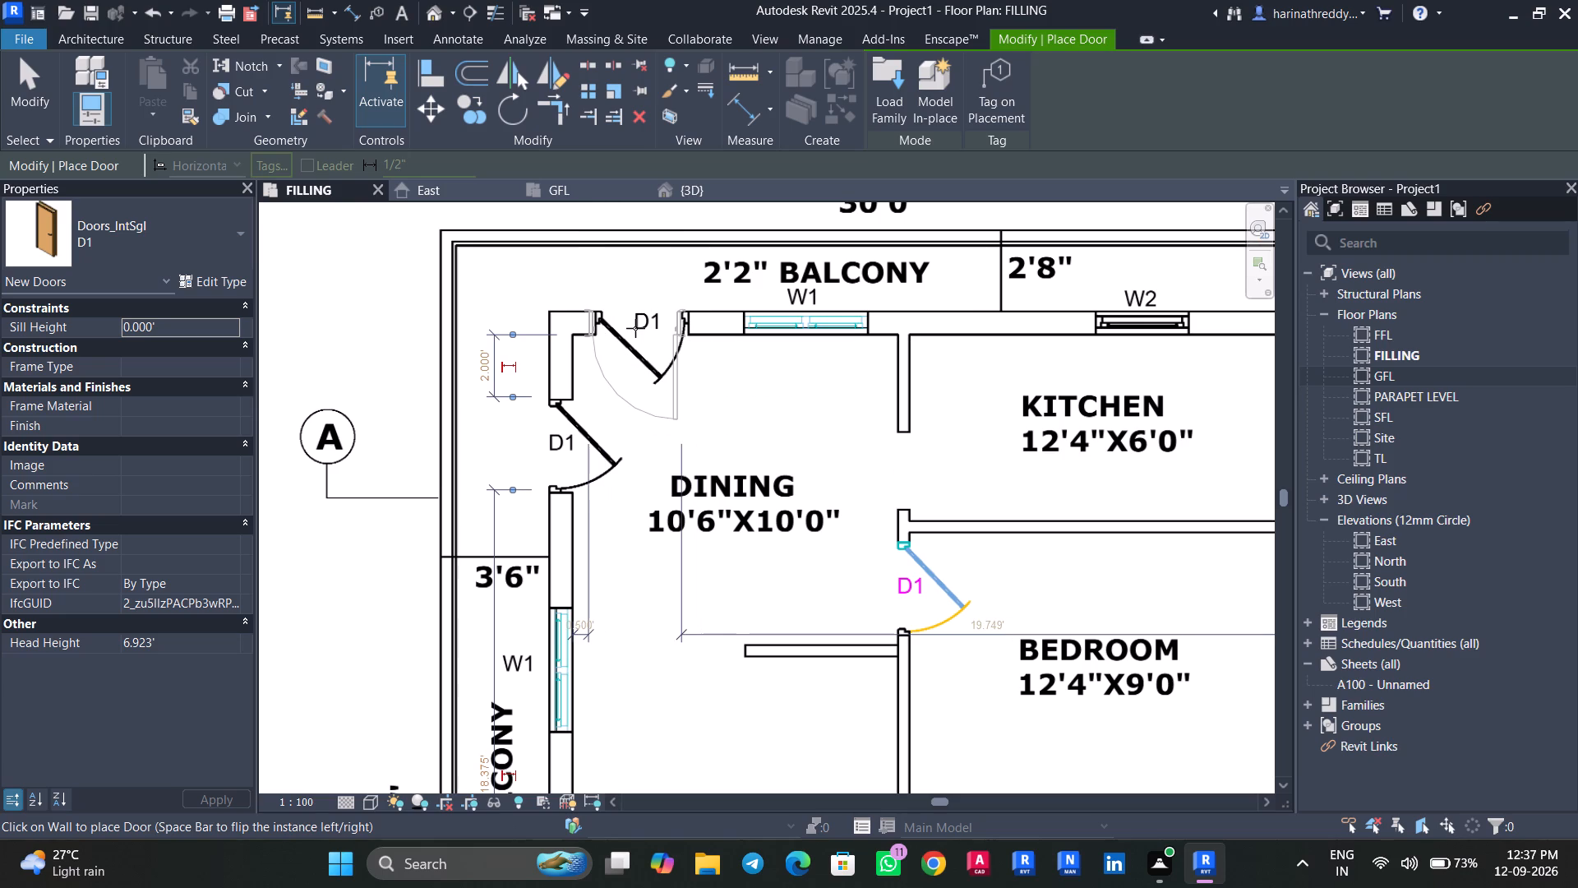
{"action": "key", "text": "space"}
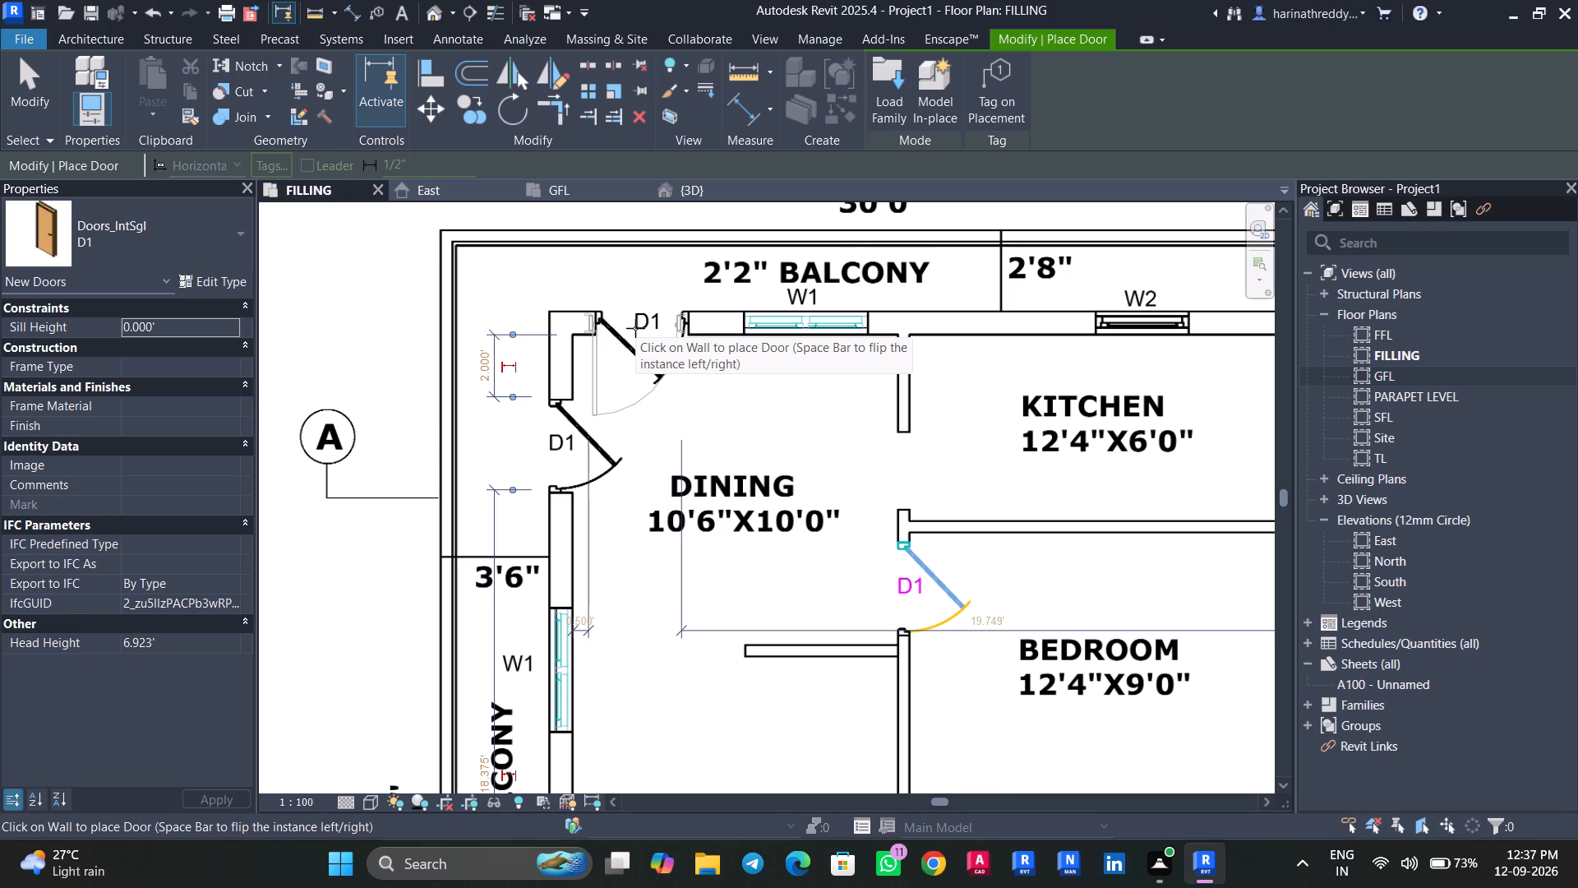
{"action": "left_click", "coordinate": [635, 328]}
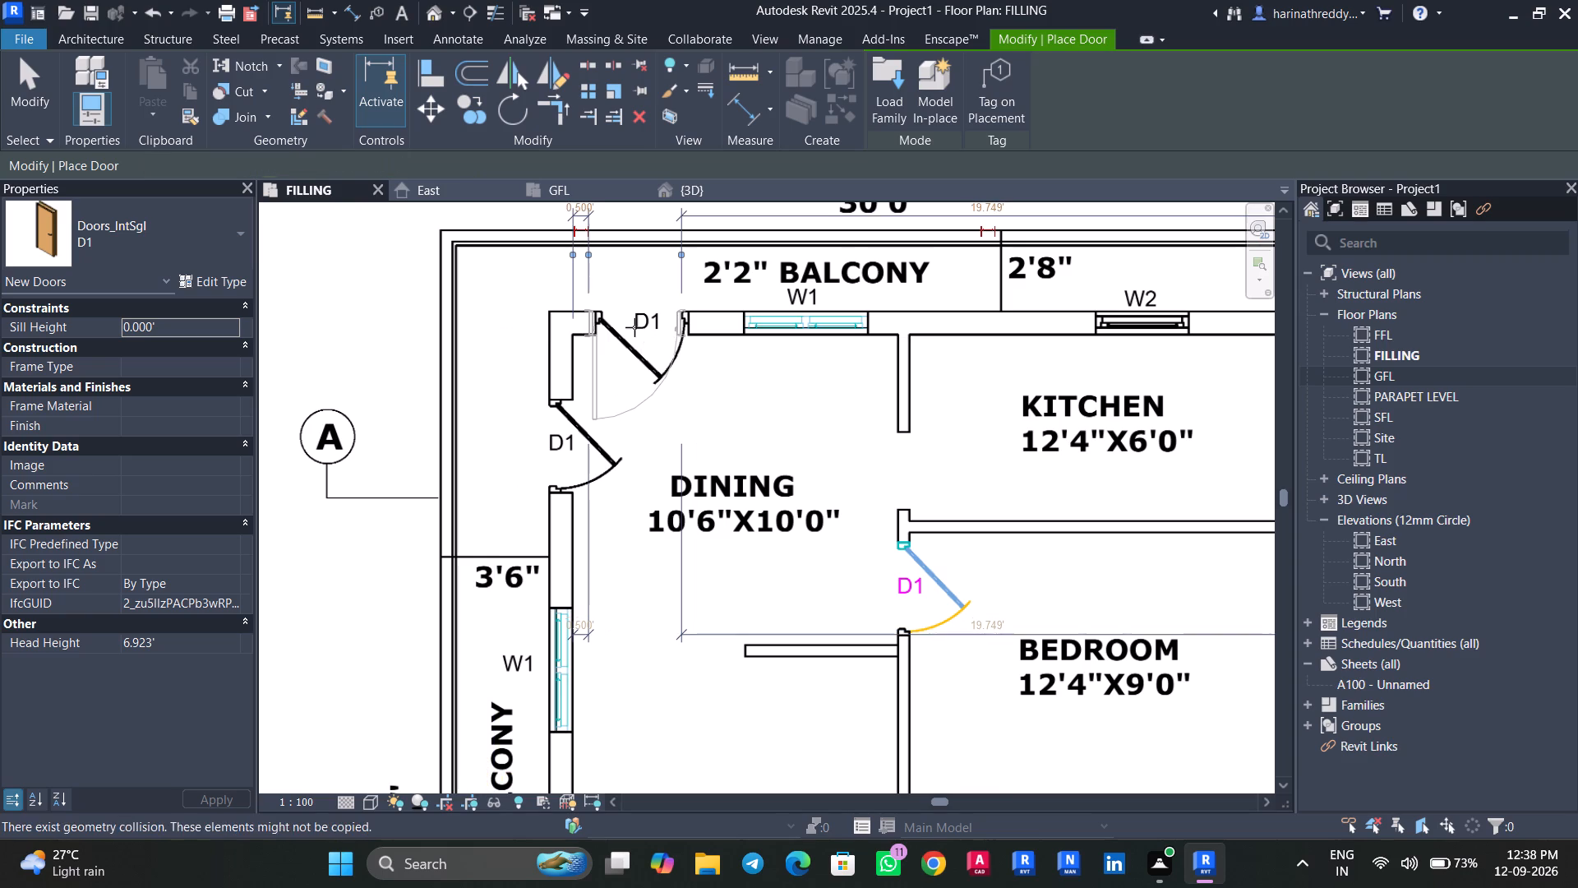
Place a D1 door at the marked opening between the hall and parking, swinging into the hall as drawn, and finish door placement.
{"action": "middle_click_drag", "start_coordinate": [865, 613], "coordinate": [806, 442]}
{"action": "scroll", "coordinate": [806, 442], "scroll_direction": "down", "scroll_amount": 3}
{"action": "middle_click_drag", "start_coordinate": [801, 469], "coordinate": [801, 457]}
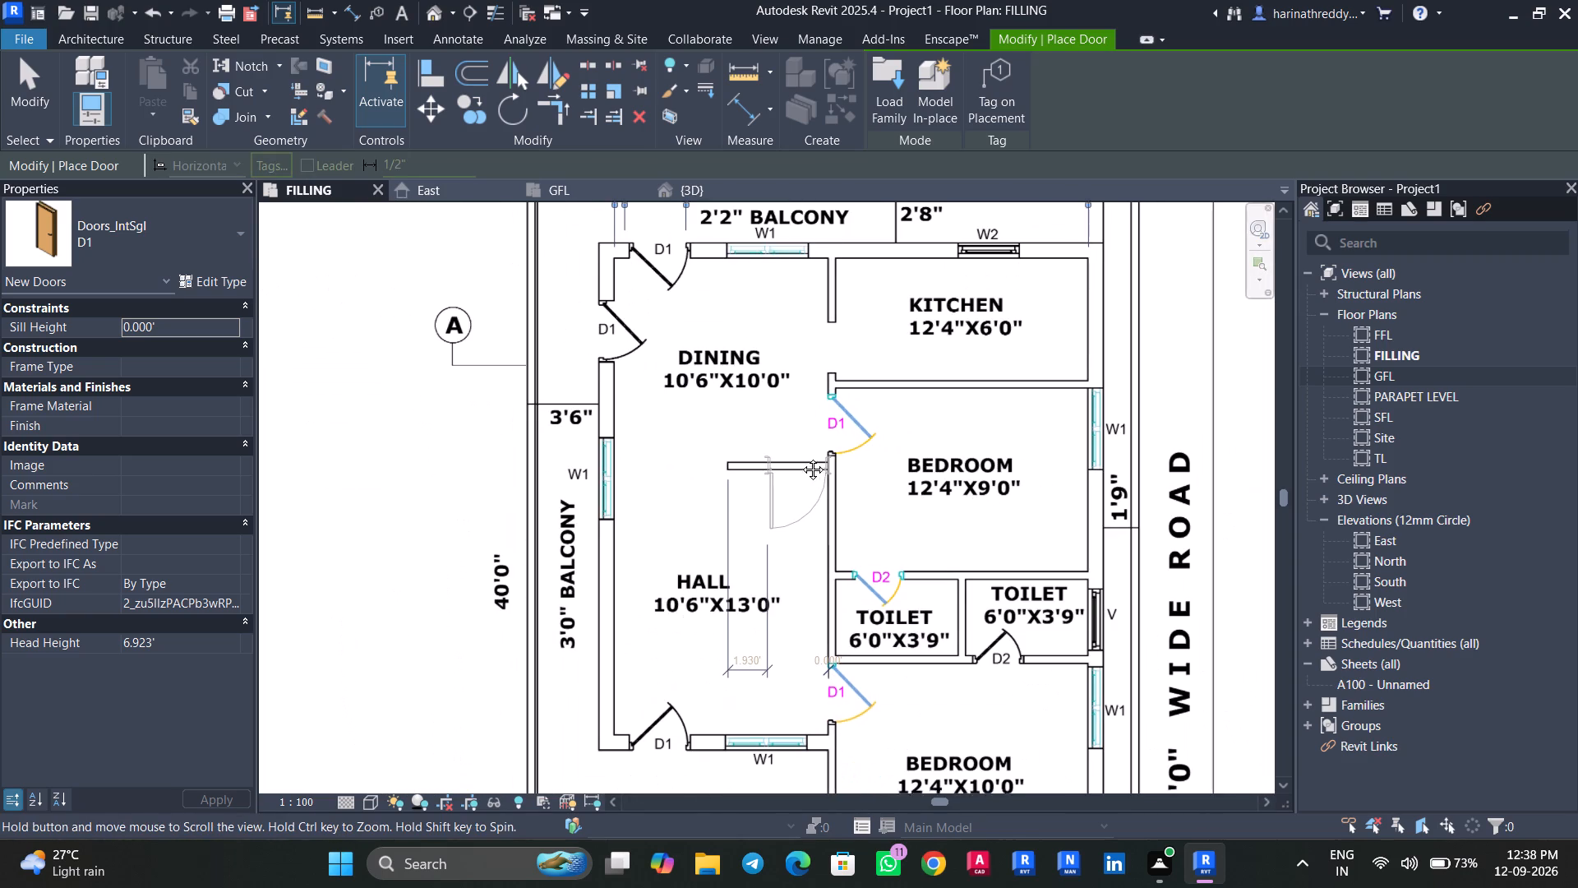
{"action": "middle_click_drag", "start_coordinate": [801, 457], "coordinate": [816, 371]}
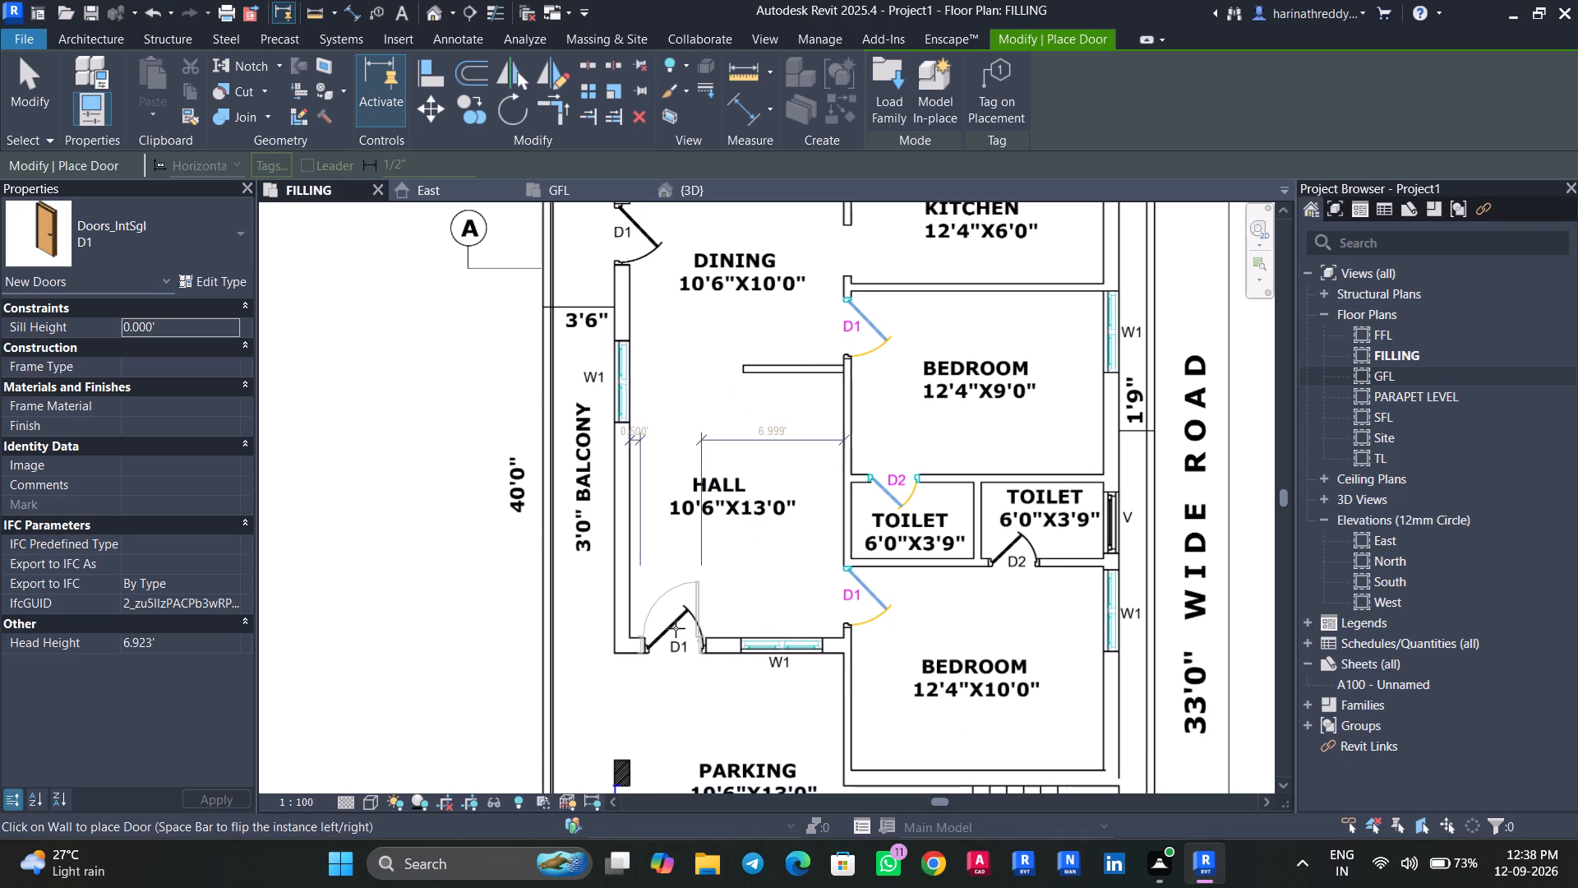
{"action": "key", "text": "space"}
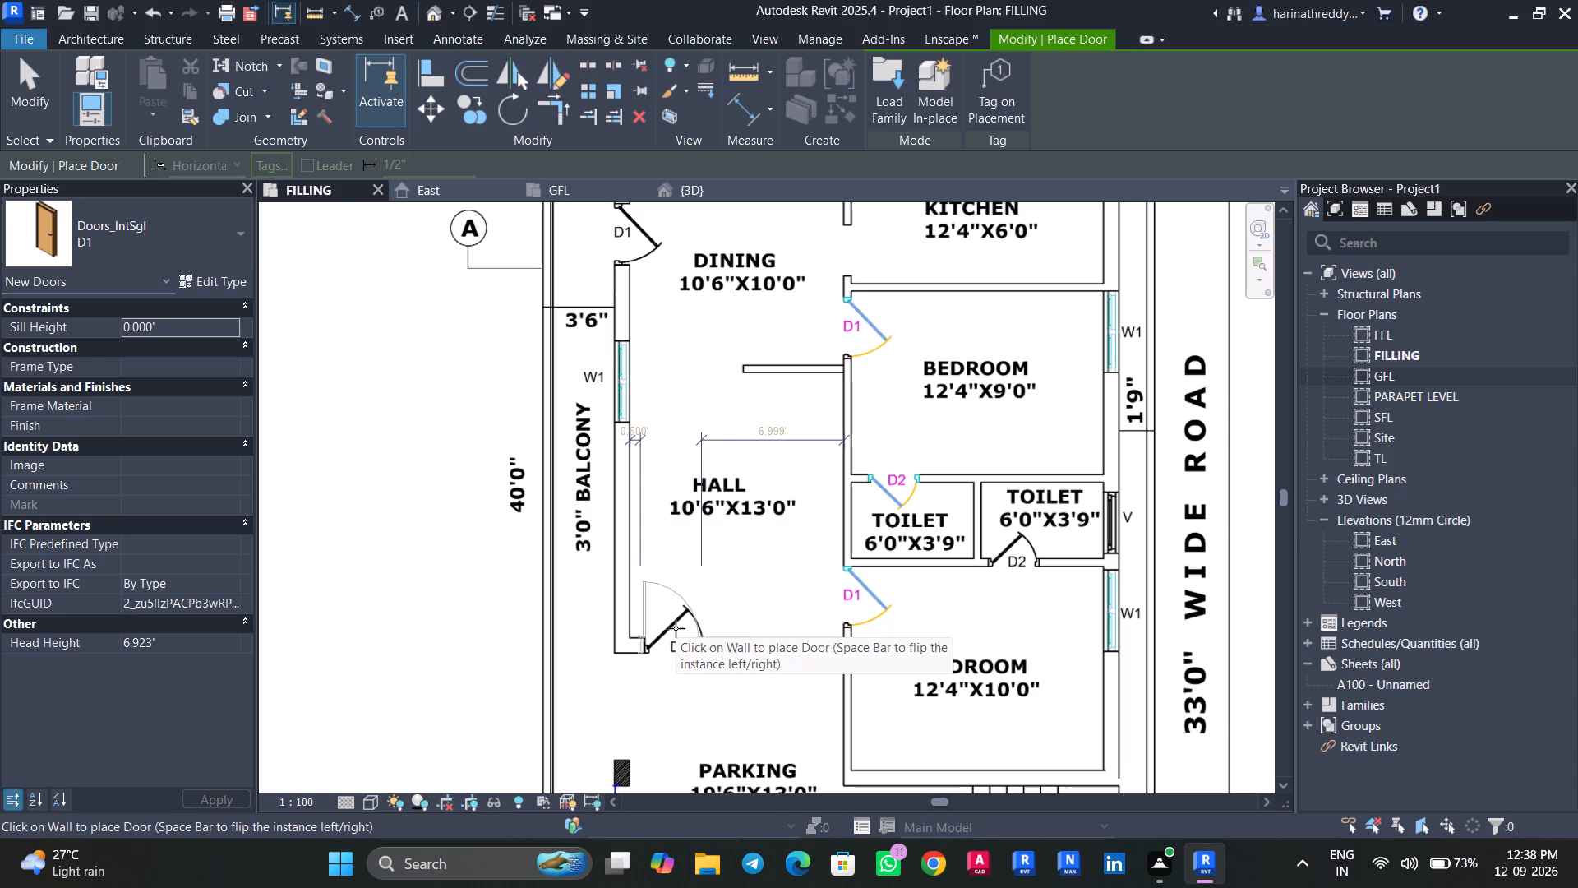
{"action": "left_click", "coordinate": [676, 628]}
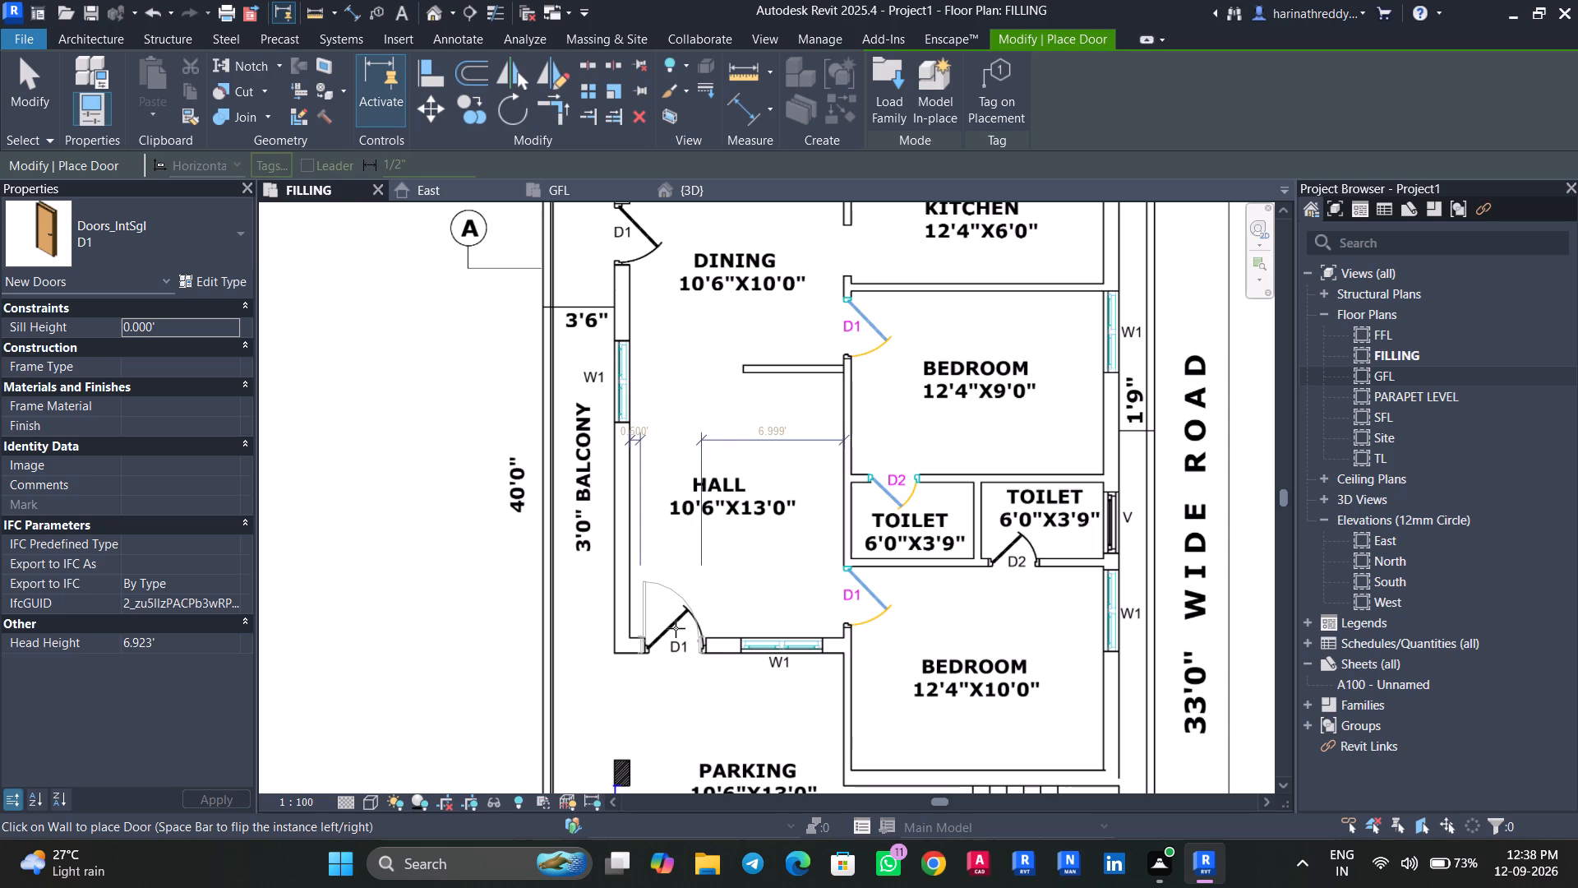
{"action": "scroll", "coordinate": [676, 628], "scroll_direction": "down", "scroll_amount": 2}
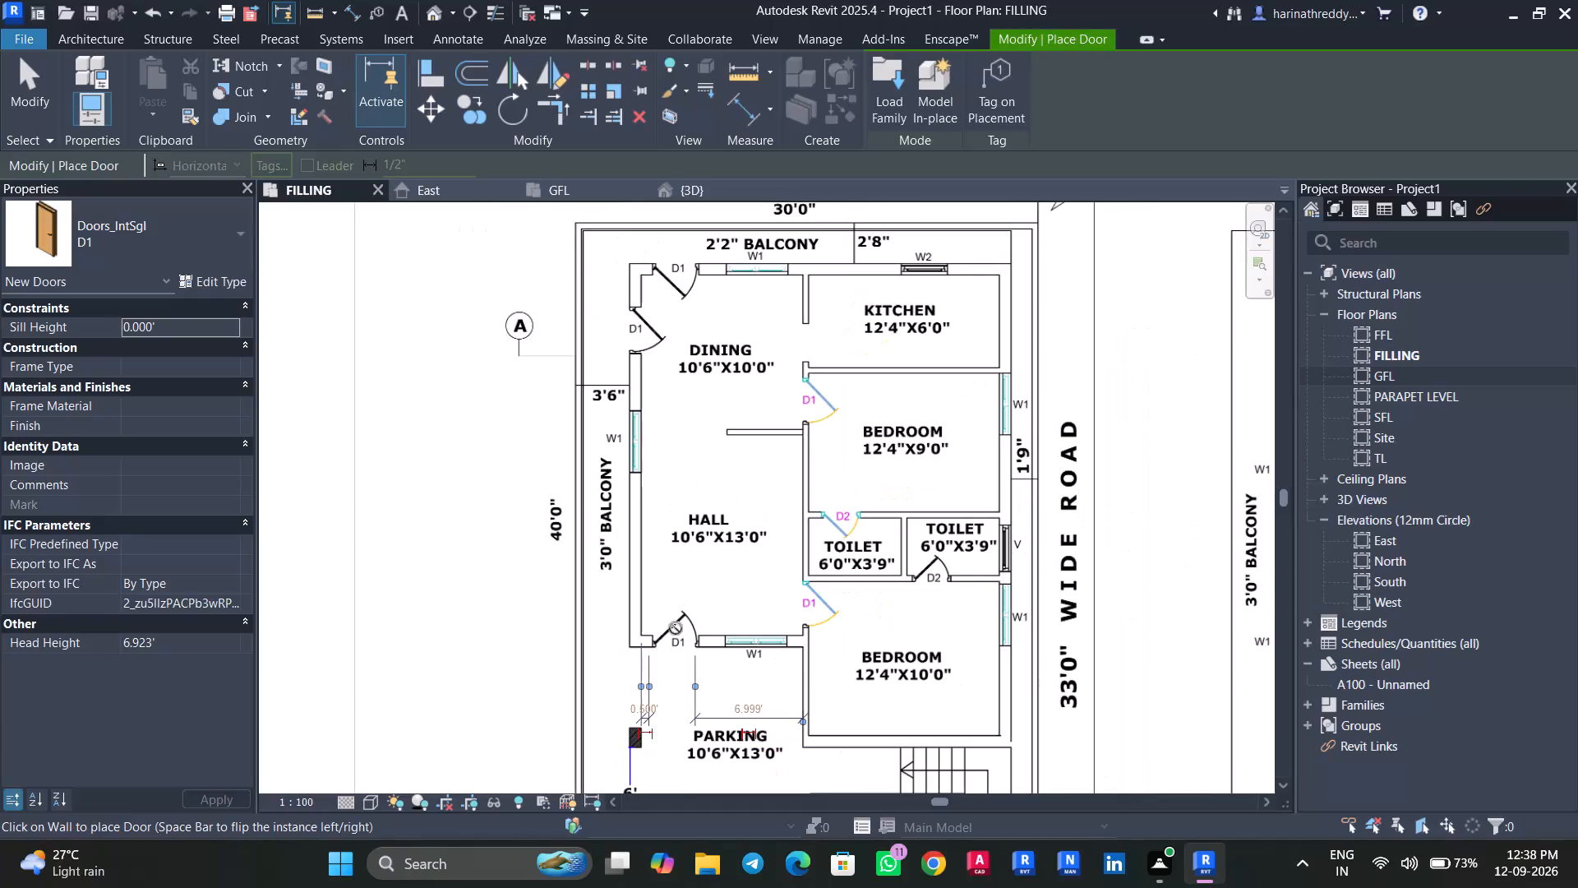
{"action": "middle_click_drag", "start_coordinate": [676, 628], "coordinate": [673, 557]}
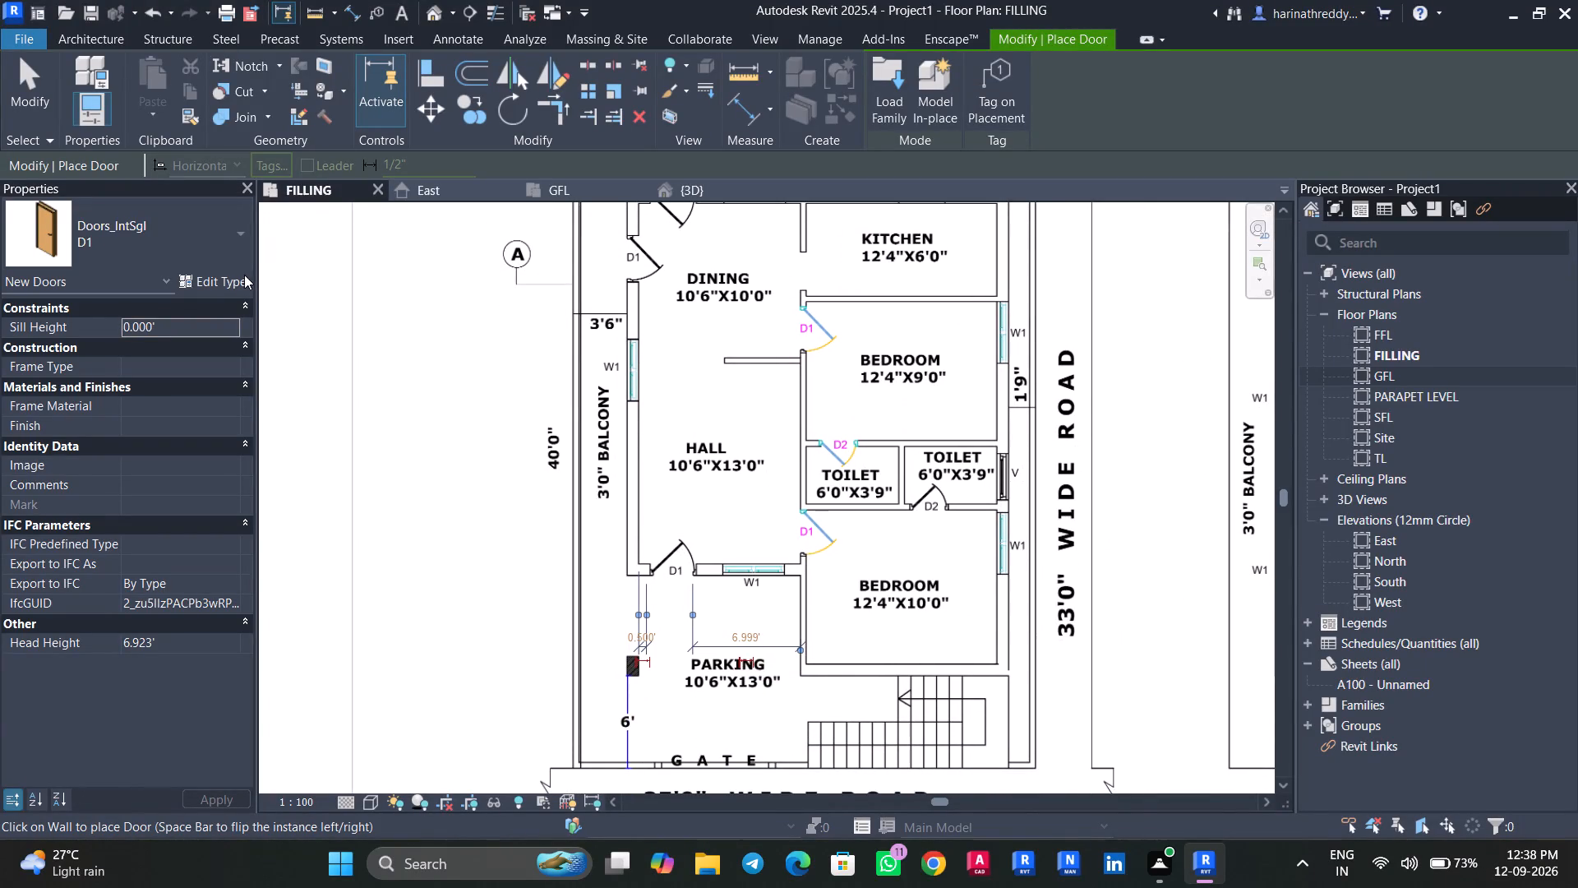
{"action": "key", "text": "Escape"}
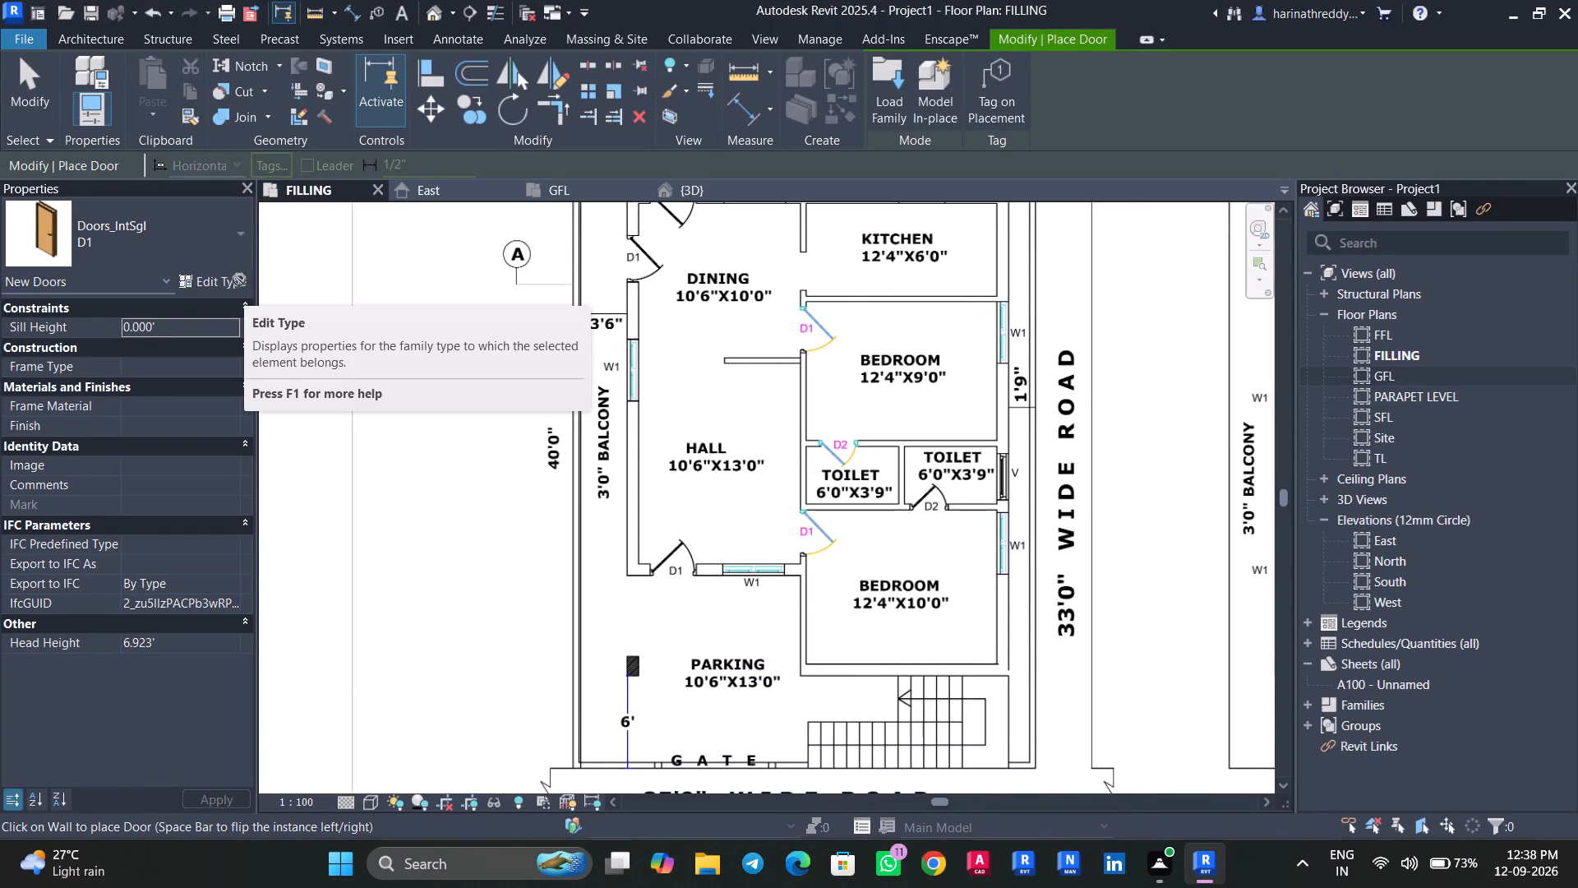
{"action": "key", "text": "Escape"}
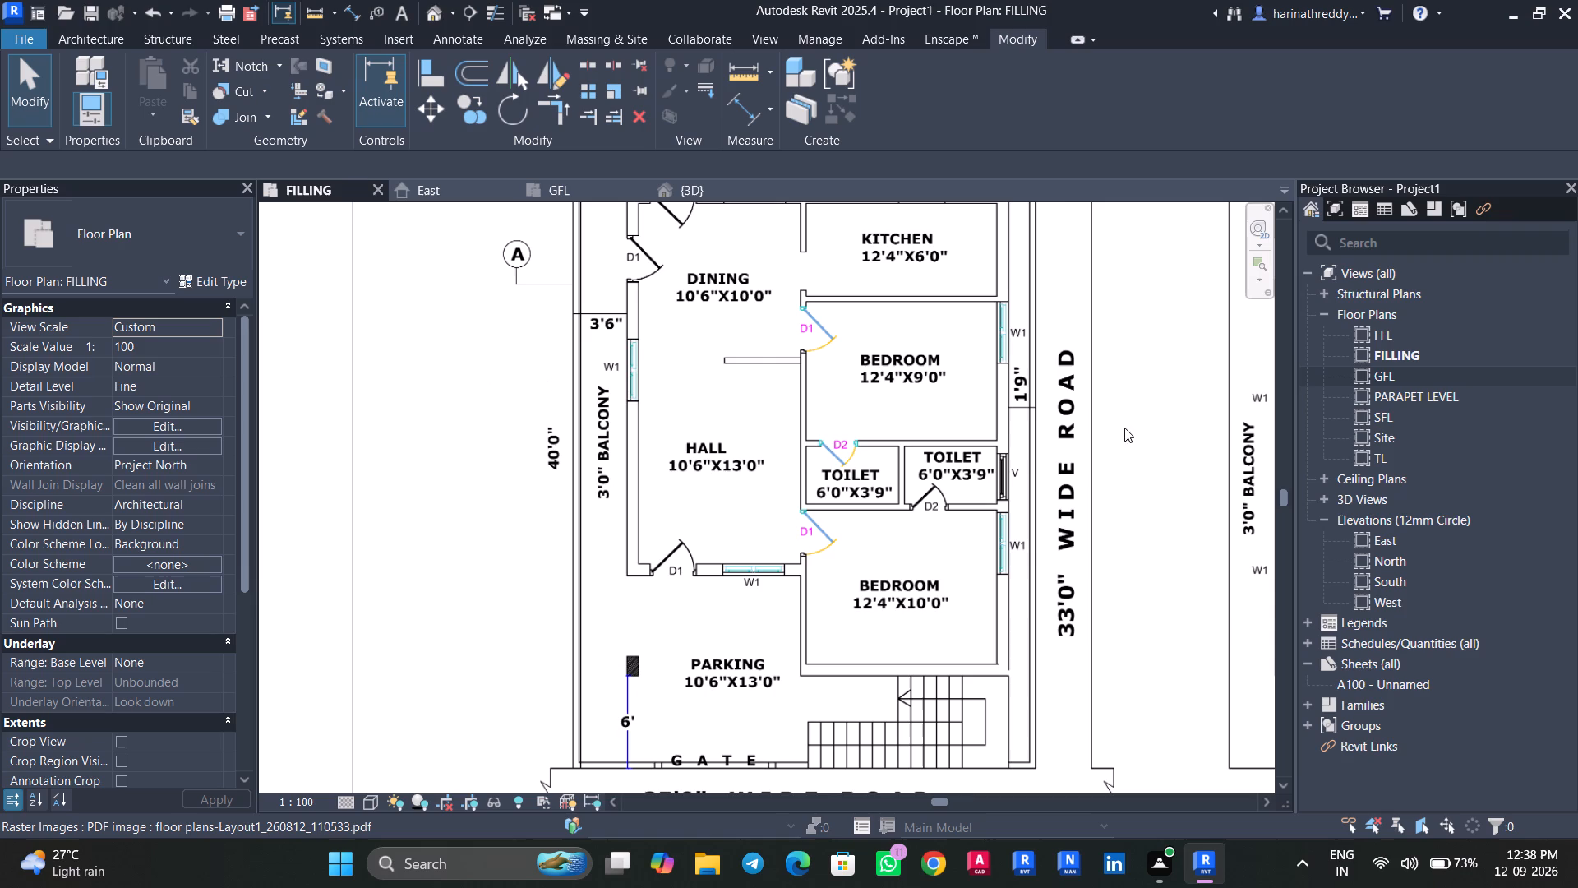
Close the East elevation view and stay in the FILLING floor plan.
{"action": "scroll", "coordinate": [797, 473], "scroll_direction": "up", "scroll_amount": 4}
{"action": "scroll", "coordinate": [874, 429], "scroll_direction": "up", "scroll_amount": 3}
{"action": "scroll", "coordinate": [874, 429], "scroll_direction": "down", "scroll_amount": 1}
{"action": "scroll", "coordinate": [874, 429], "scroll_direction": "up", "scroll_amount": 3}
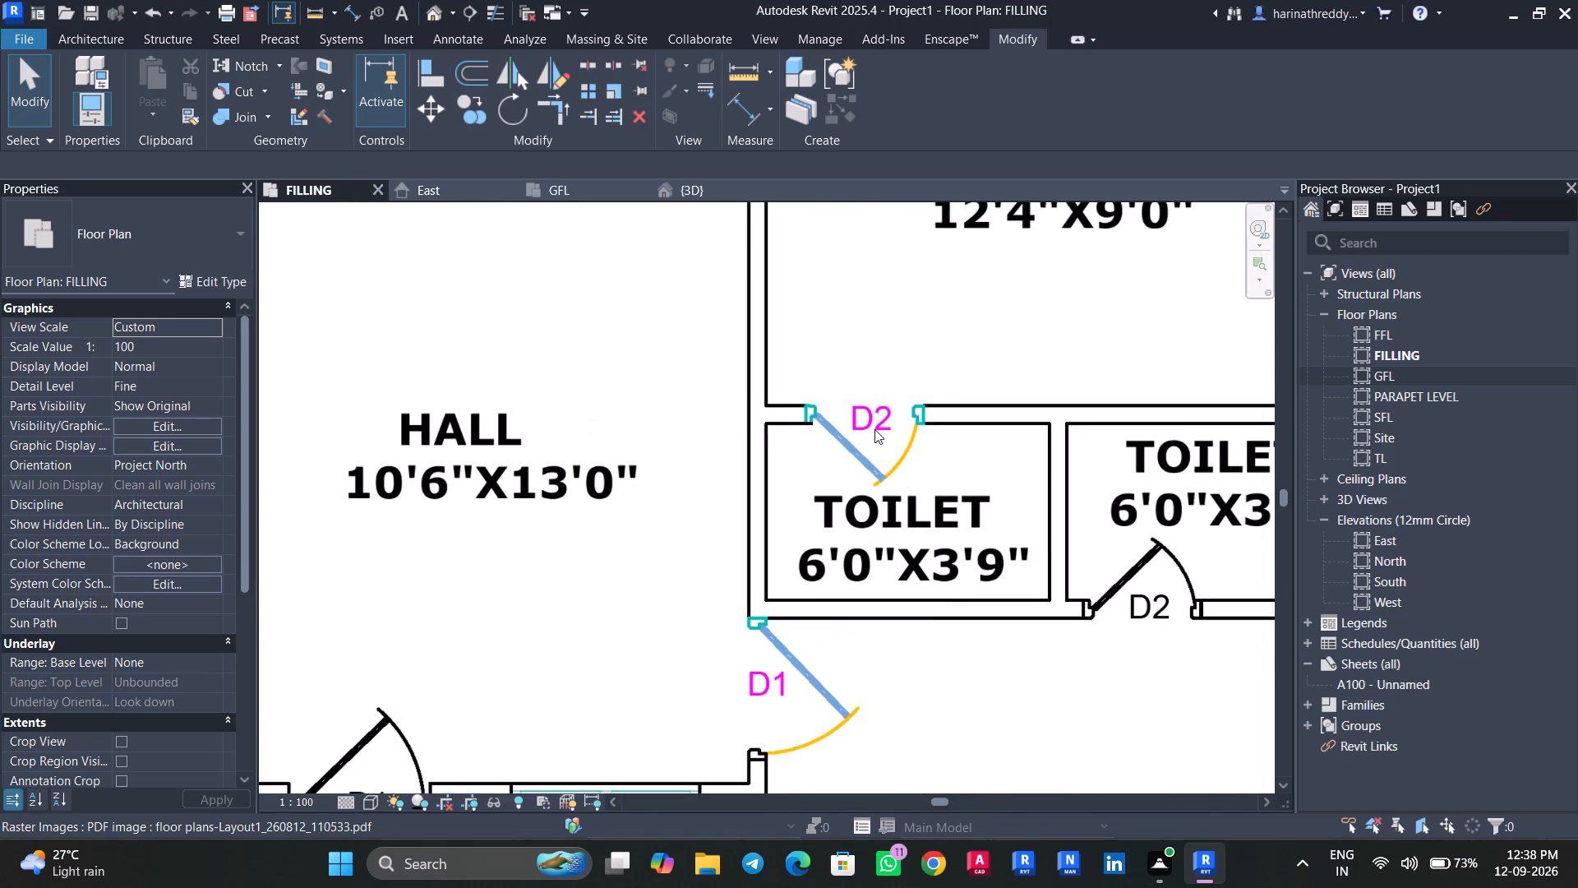
{"action": "left_click", "coordinate": [514, 189]}
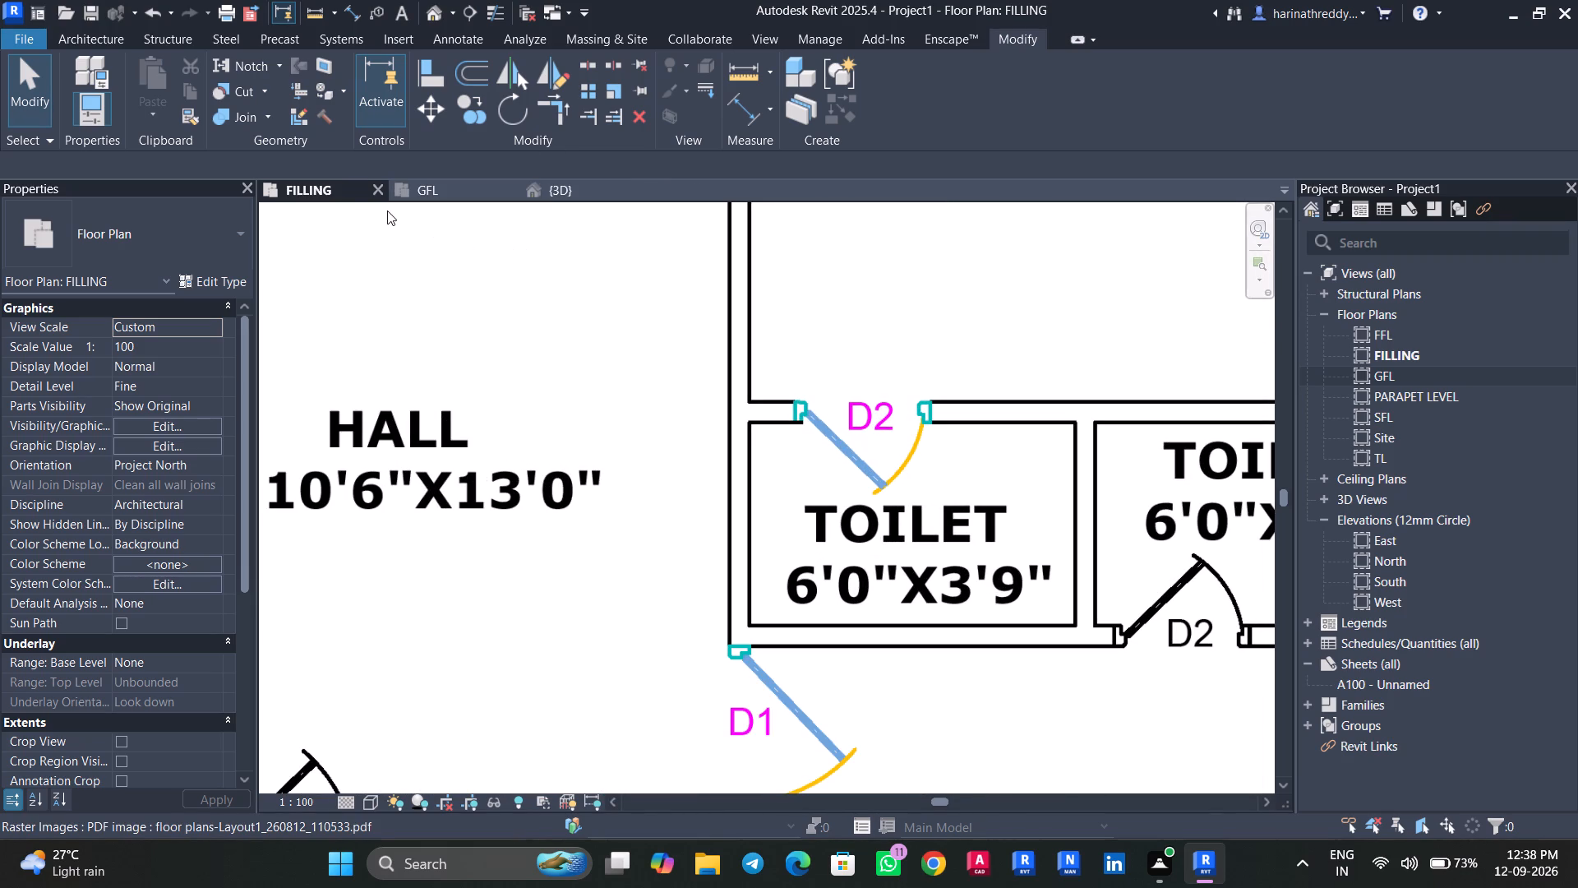
{"action": "left_click", "coordinate": [337, 194]}
Using the Scale command on the plan PDF, measure the upper bedroom toilet's D2 door opening between jamb midpoints, then cancel scaling.
{"action": "left_click", "coordinate": [556, 304]}
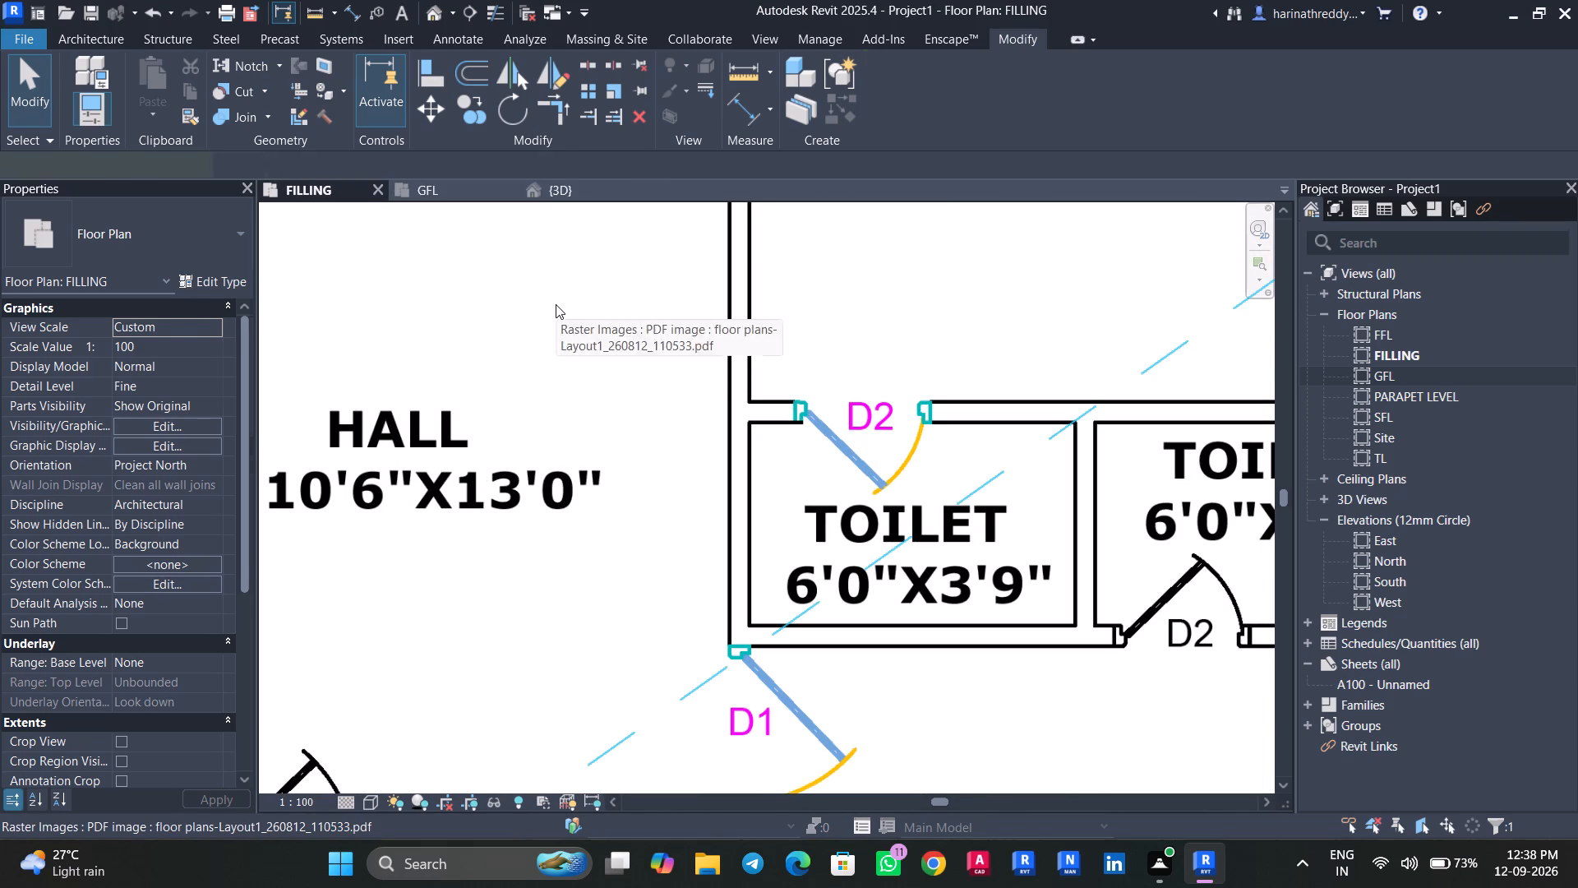
{"action": "left_click", "coordinate": [615, 95]}
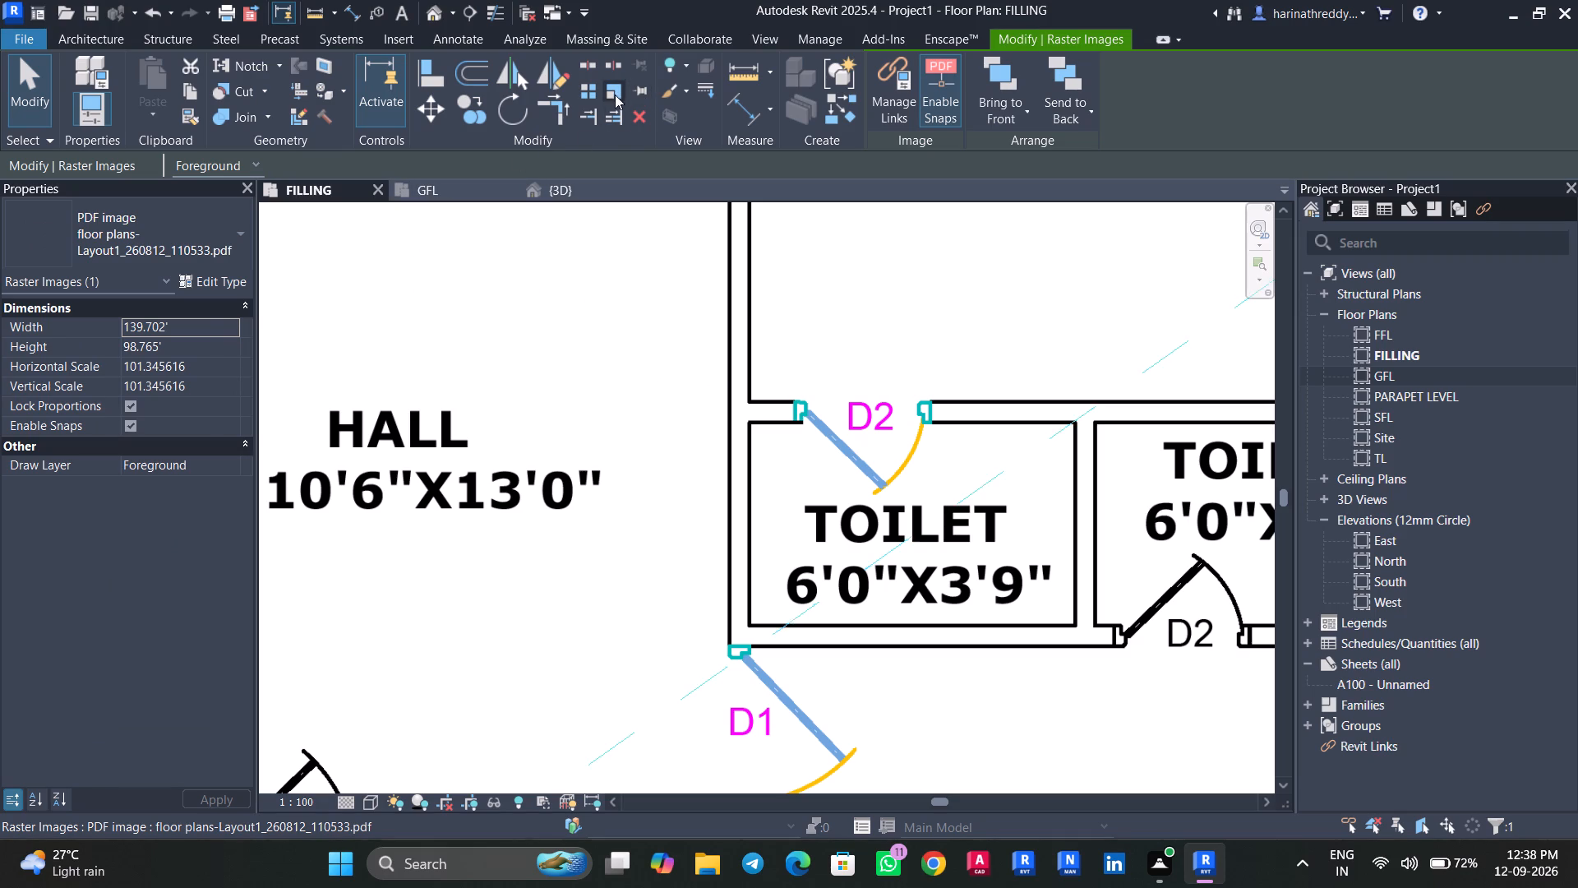
{"action": "scroll", "coordinate": [791, 416], "scroll_direction": "up", "scroll_amount": 5}
{"action": "left_click", "coordinate": [796, 404]}
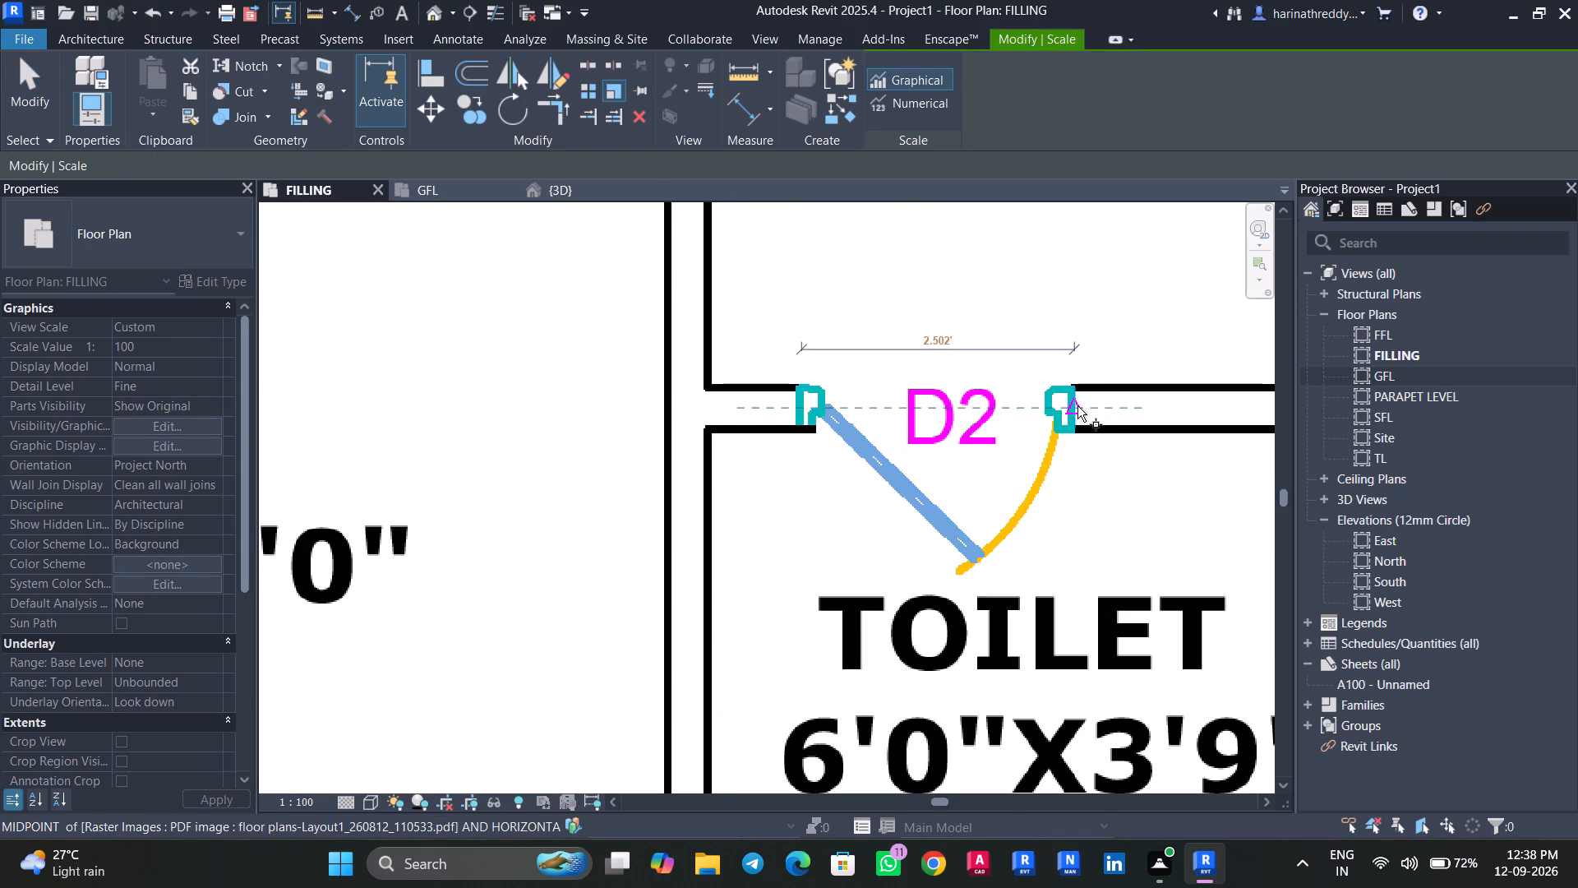
{"action": "key", "text": "Escape"}
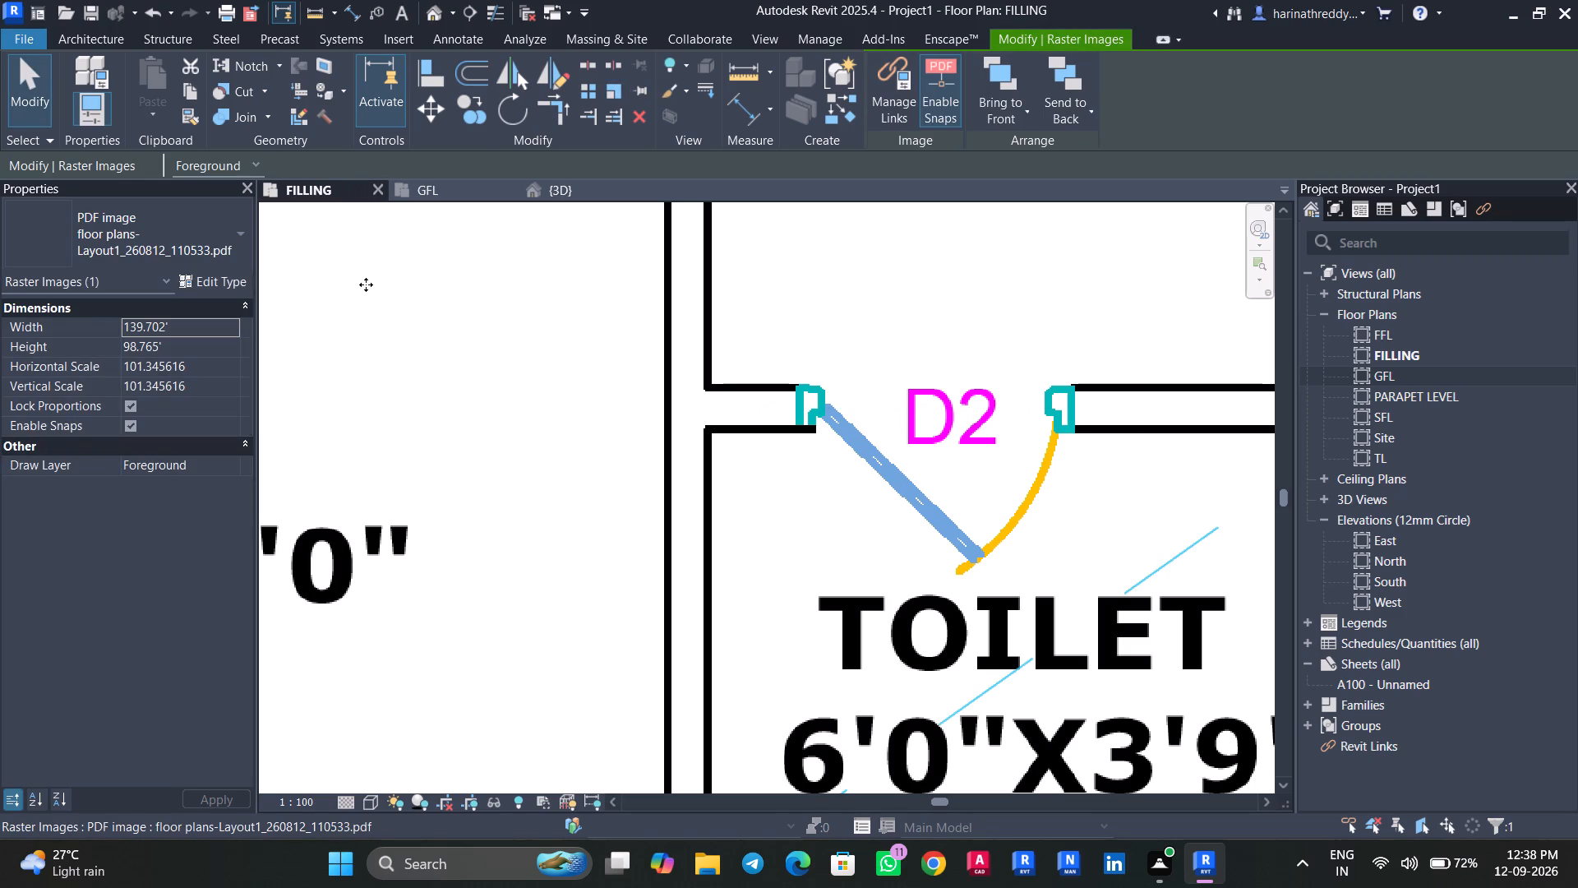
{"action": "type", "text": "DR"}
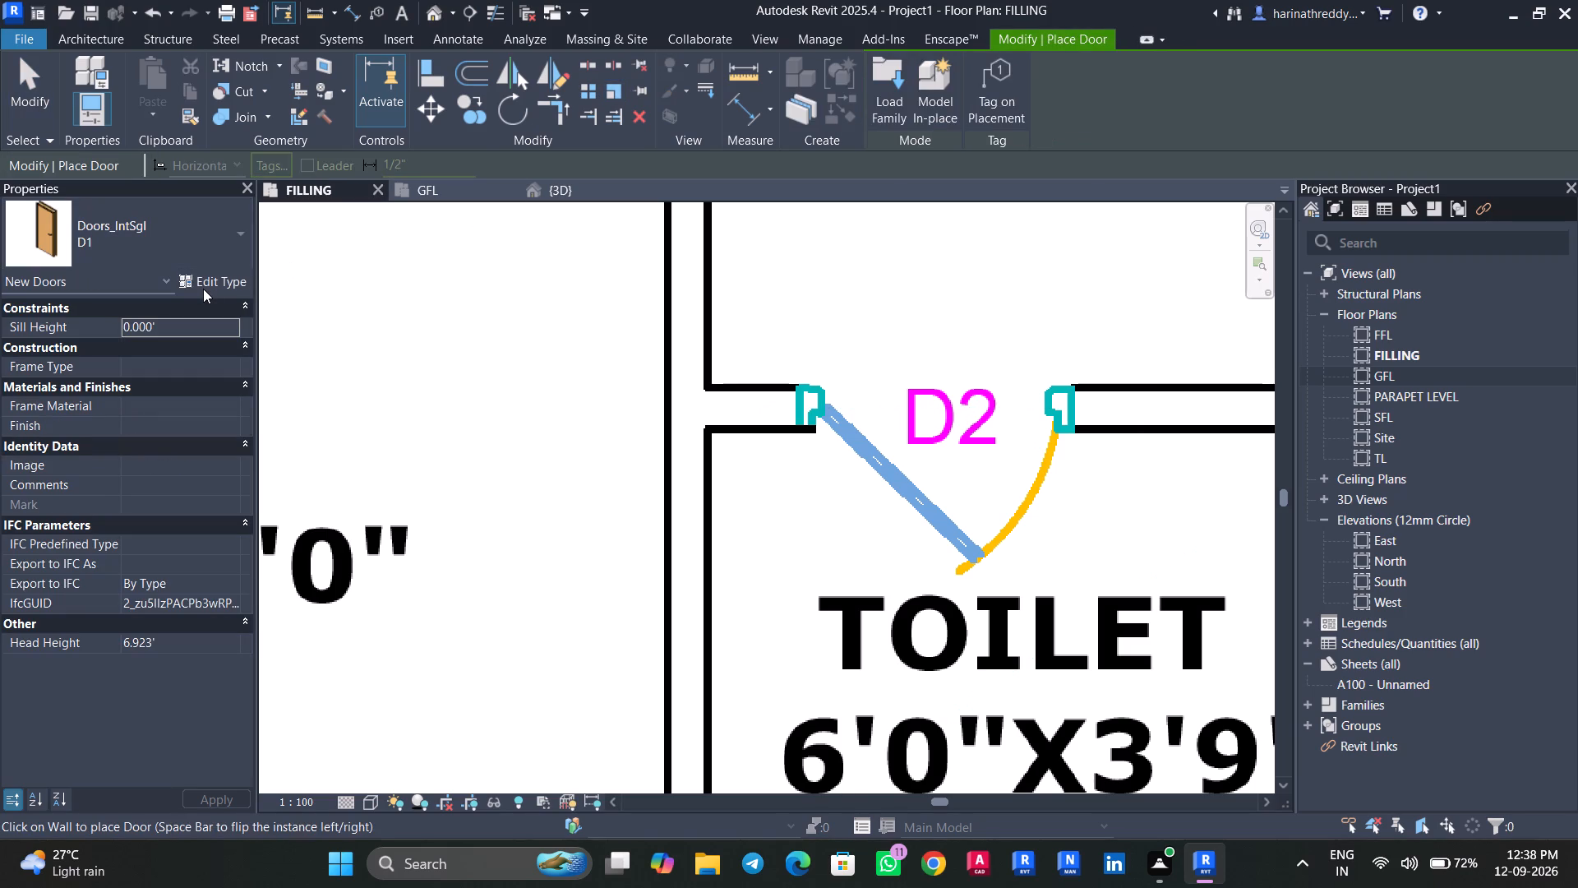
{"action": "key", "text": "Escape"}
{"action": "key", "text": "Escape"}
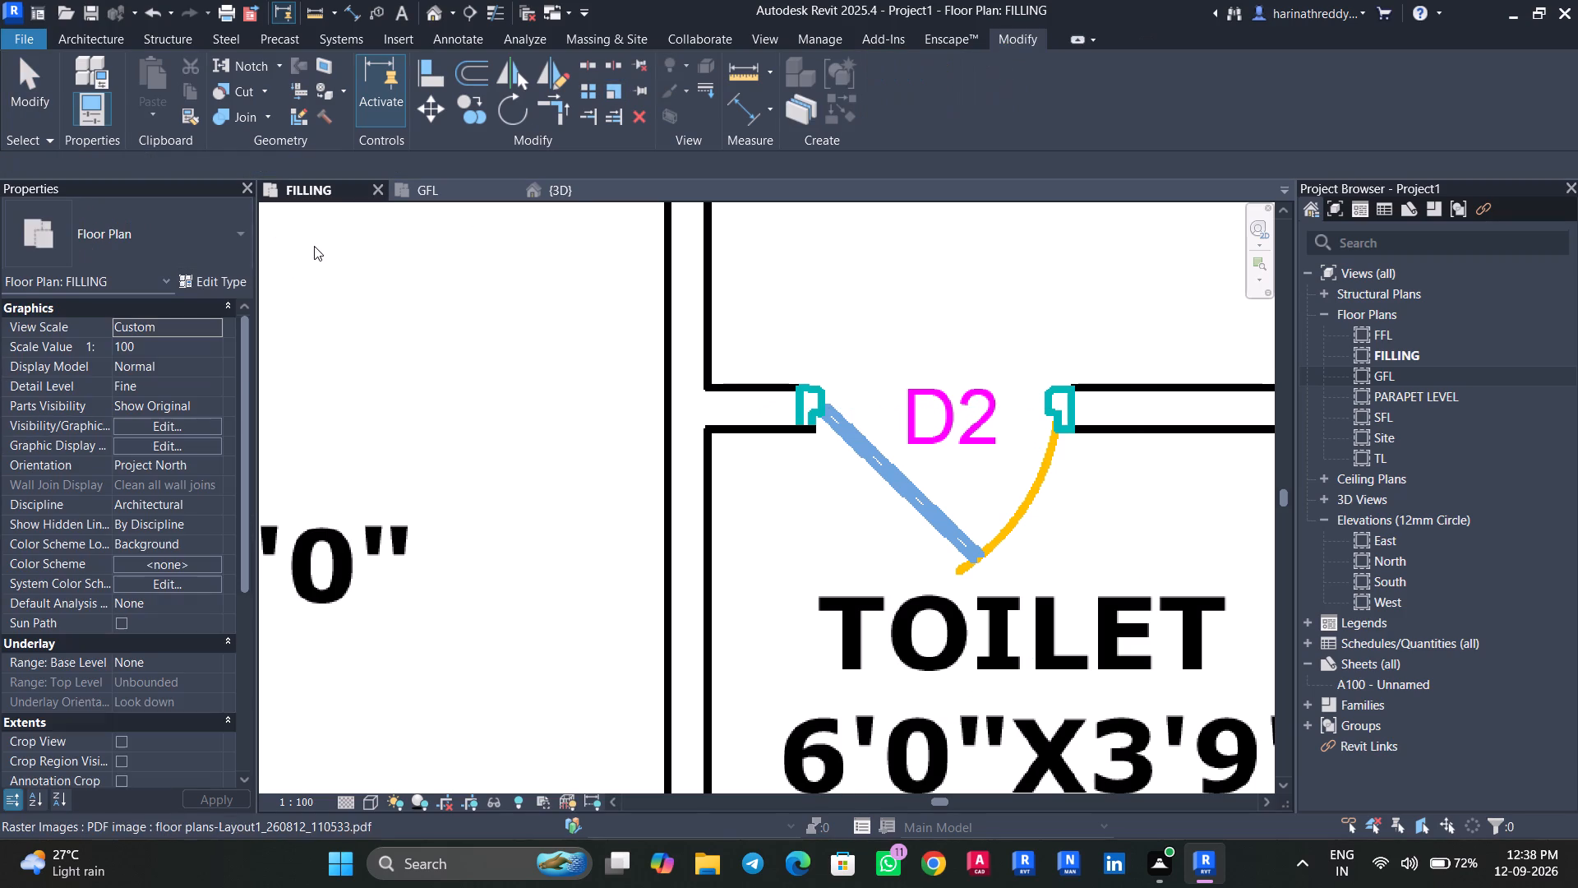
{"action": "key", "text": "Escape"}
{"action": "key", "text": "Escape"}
Inspect the placed D1 doors in the 3D view, selecting all instances to check their level and sill height, and return to the FILLING plan.
{"action": "left_click", "coordinate": [571, 189]}
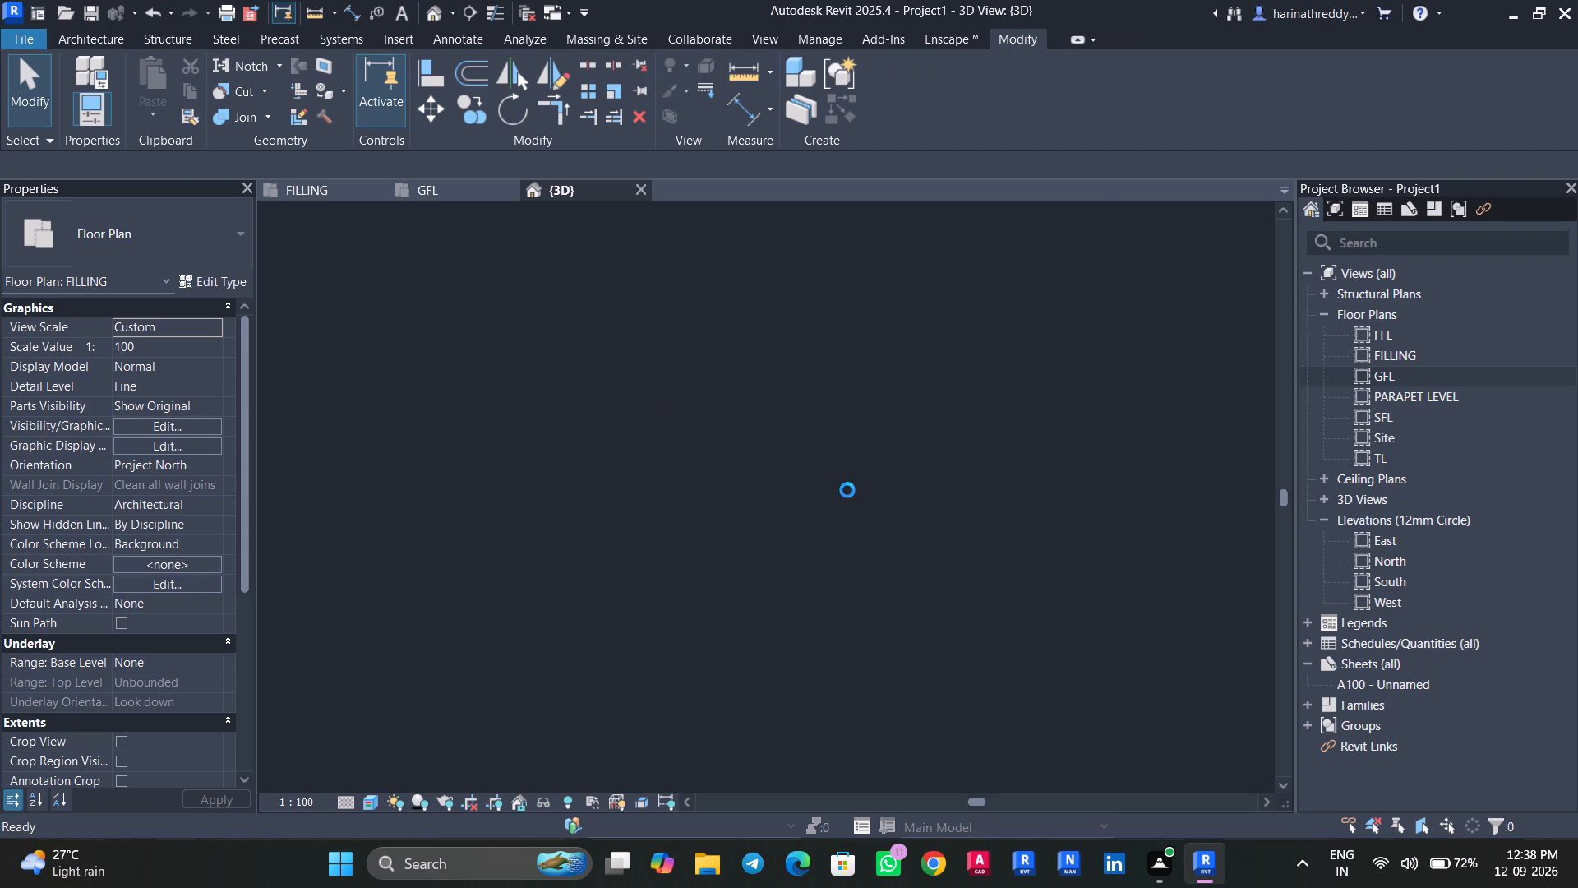
{"action": "scroll", "coordinate": [741, 634], "scroll_direction": "up", "scroll_amount": 9}
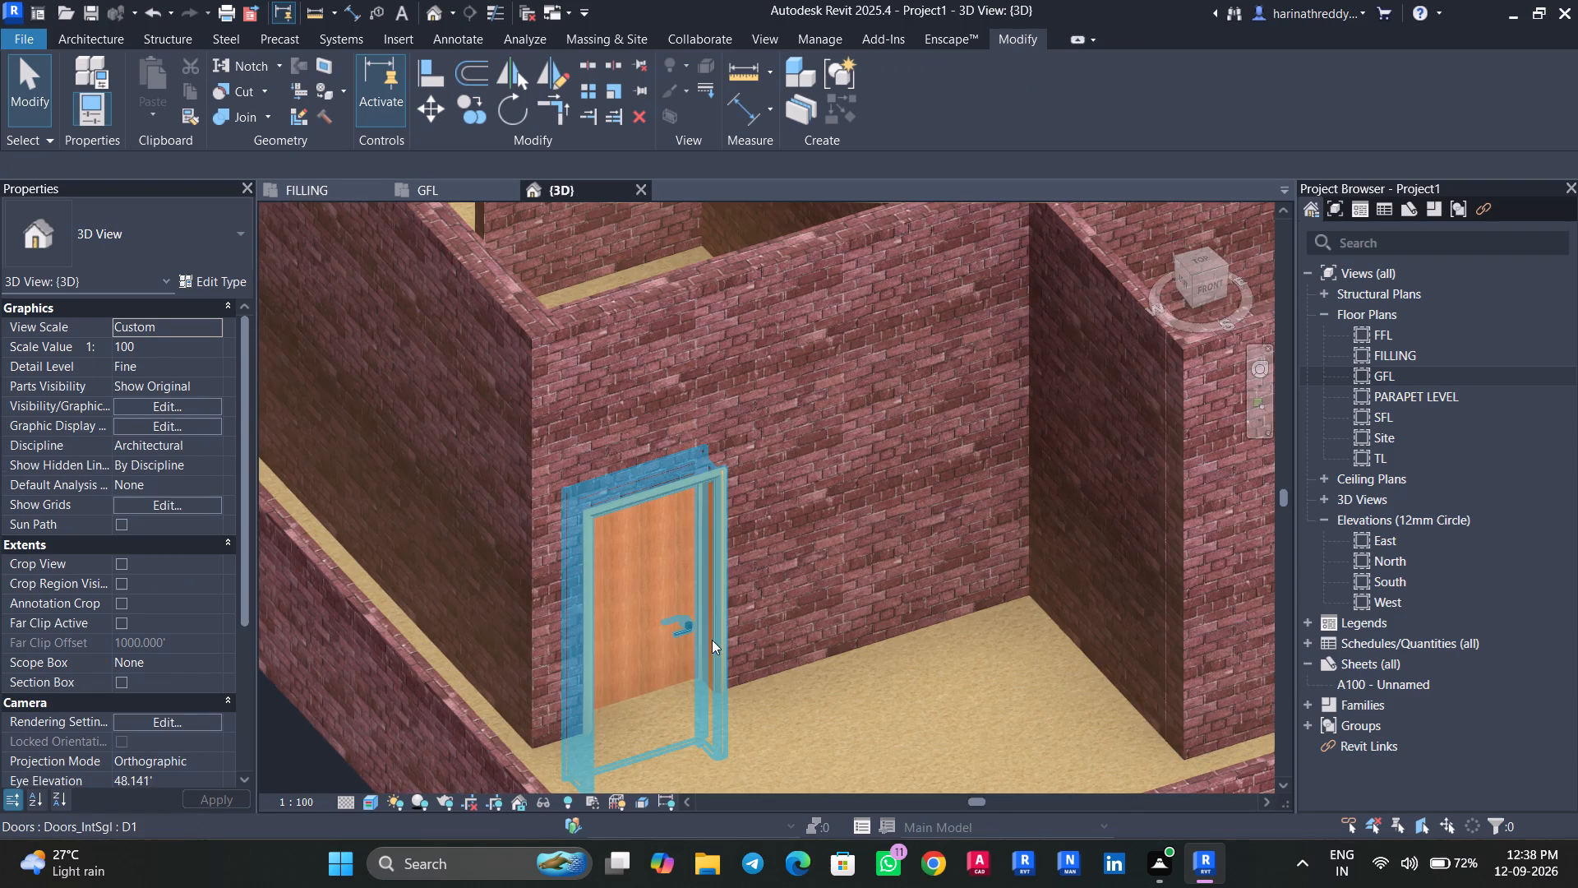
{"action": "left_click", "coordinate": [702, 637]}
{"action": "scroll", "coordinate": [713, 644], "scroll_direction": "up", "scroll_amount": 1, "text": "shift"}
{"action": "middle_click_drag", "start_coordinate": [713, 644], "coordinate": [713, 430], "text": "shift"}
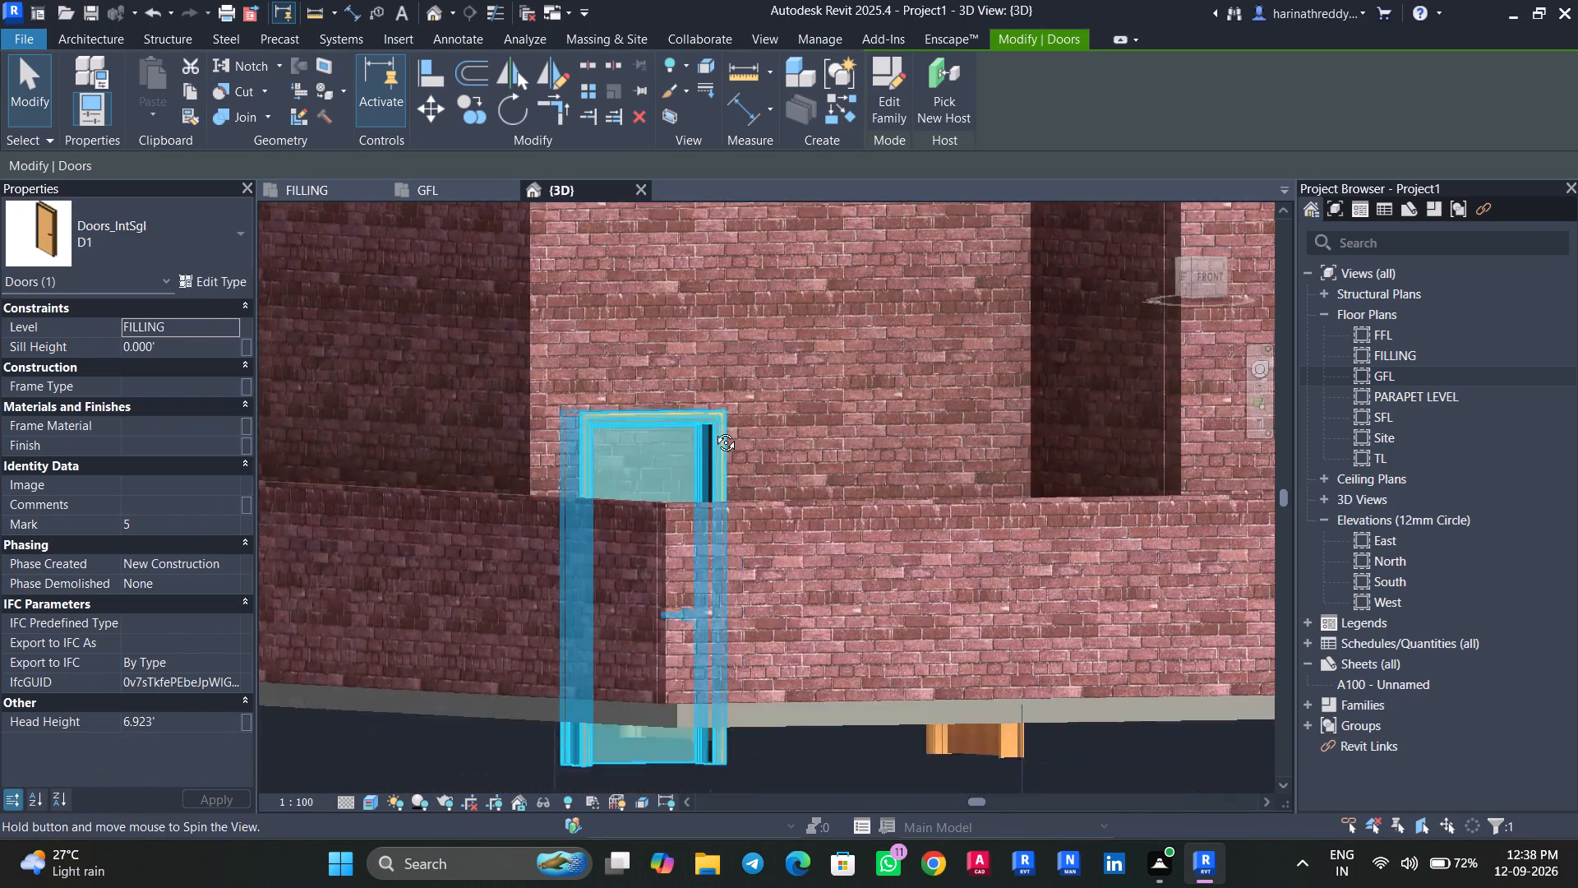
{"action": "middle_click_drag", "start_coordinate": [713, 430], "coordinate": [621, 820], "text": "shift"}
{"action": "type", "text": "SA"}
{"action": "left_click", "coordinate": [227, 328]}
{"action": "left_click", "coordinate": [186, 360]}
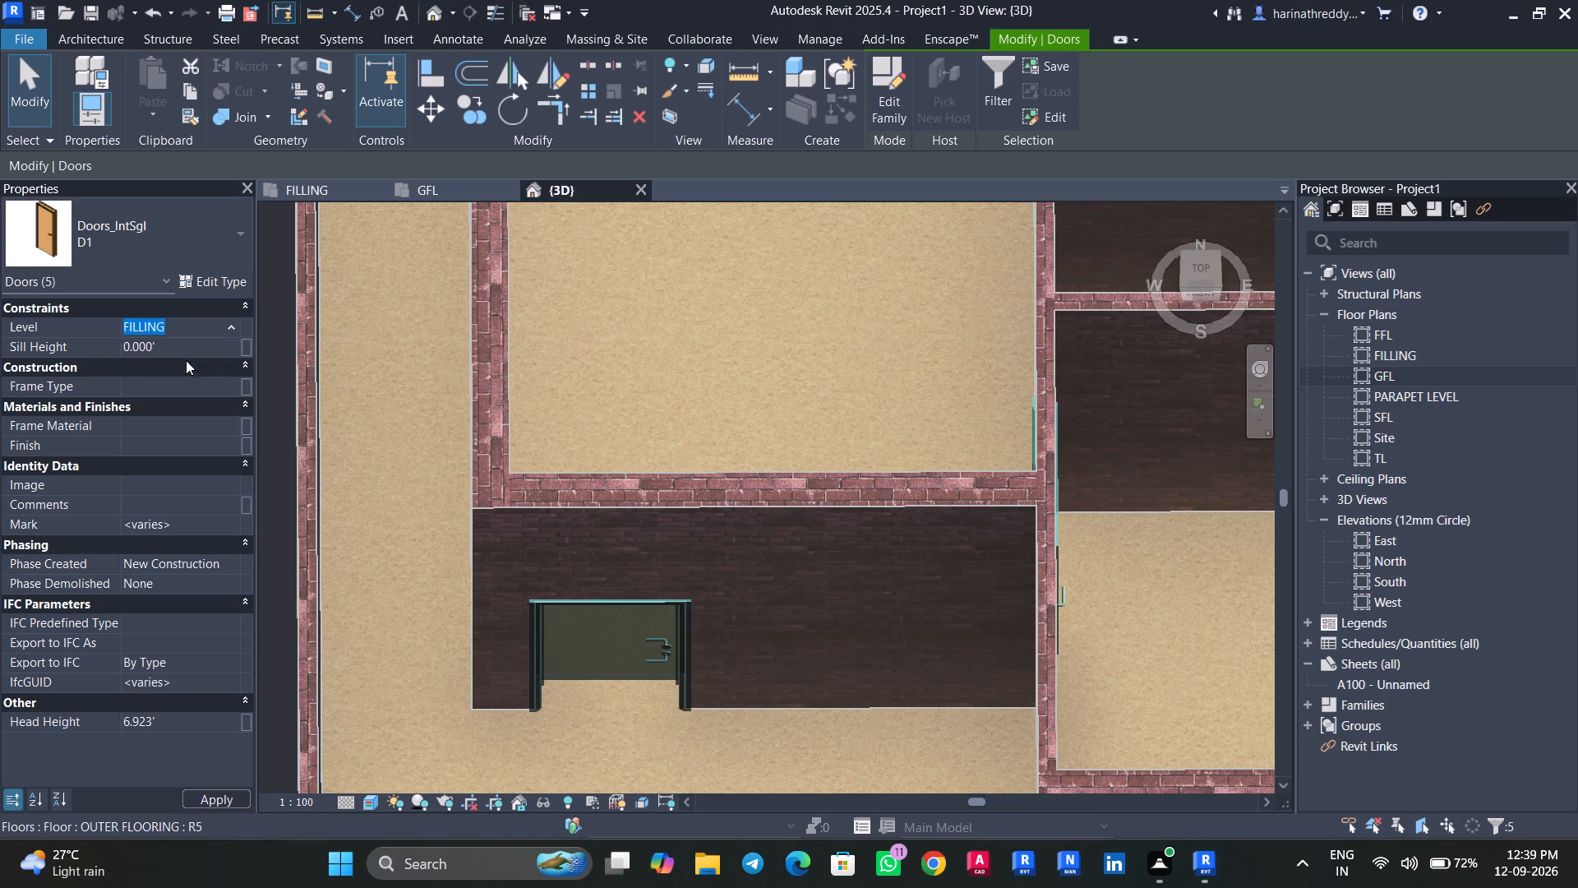
{"action": "key", "text": "Escape"}
{"action": "key", "text": "Escape"}
{"action": "scroll", "coordinate": [749, 437], "scroll_direction": "down", "scroll_amount": 7}
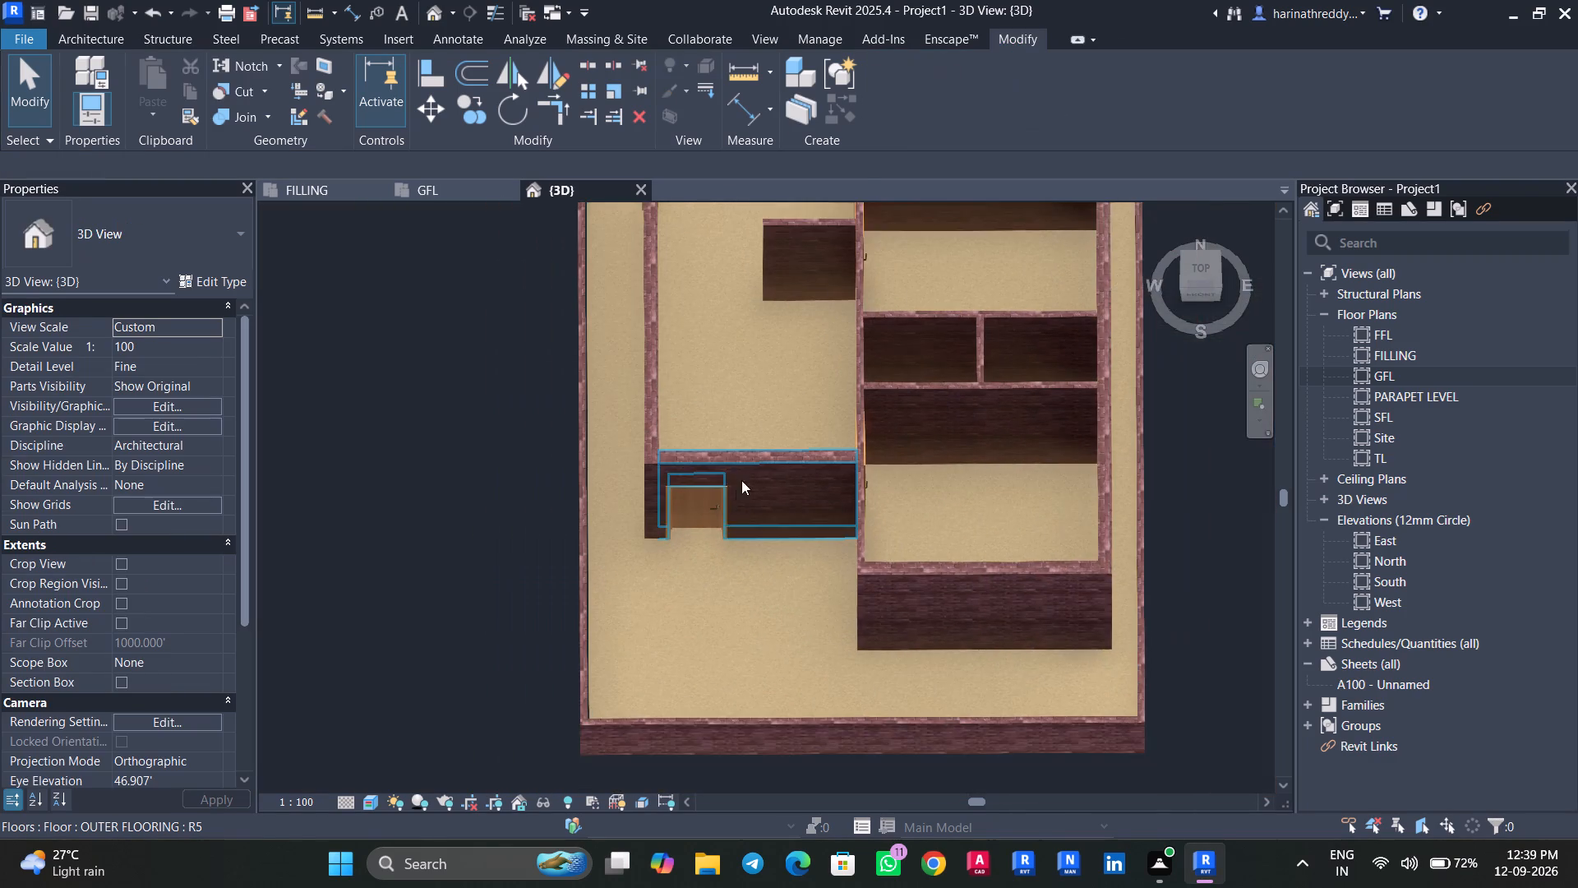
{"action": "middle_click_drag", "start_coordinate": [723, 529], "coordinate": [683, 487], "text": "shift"}
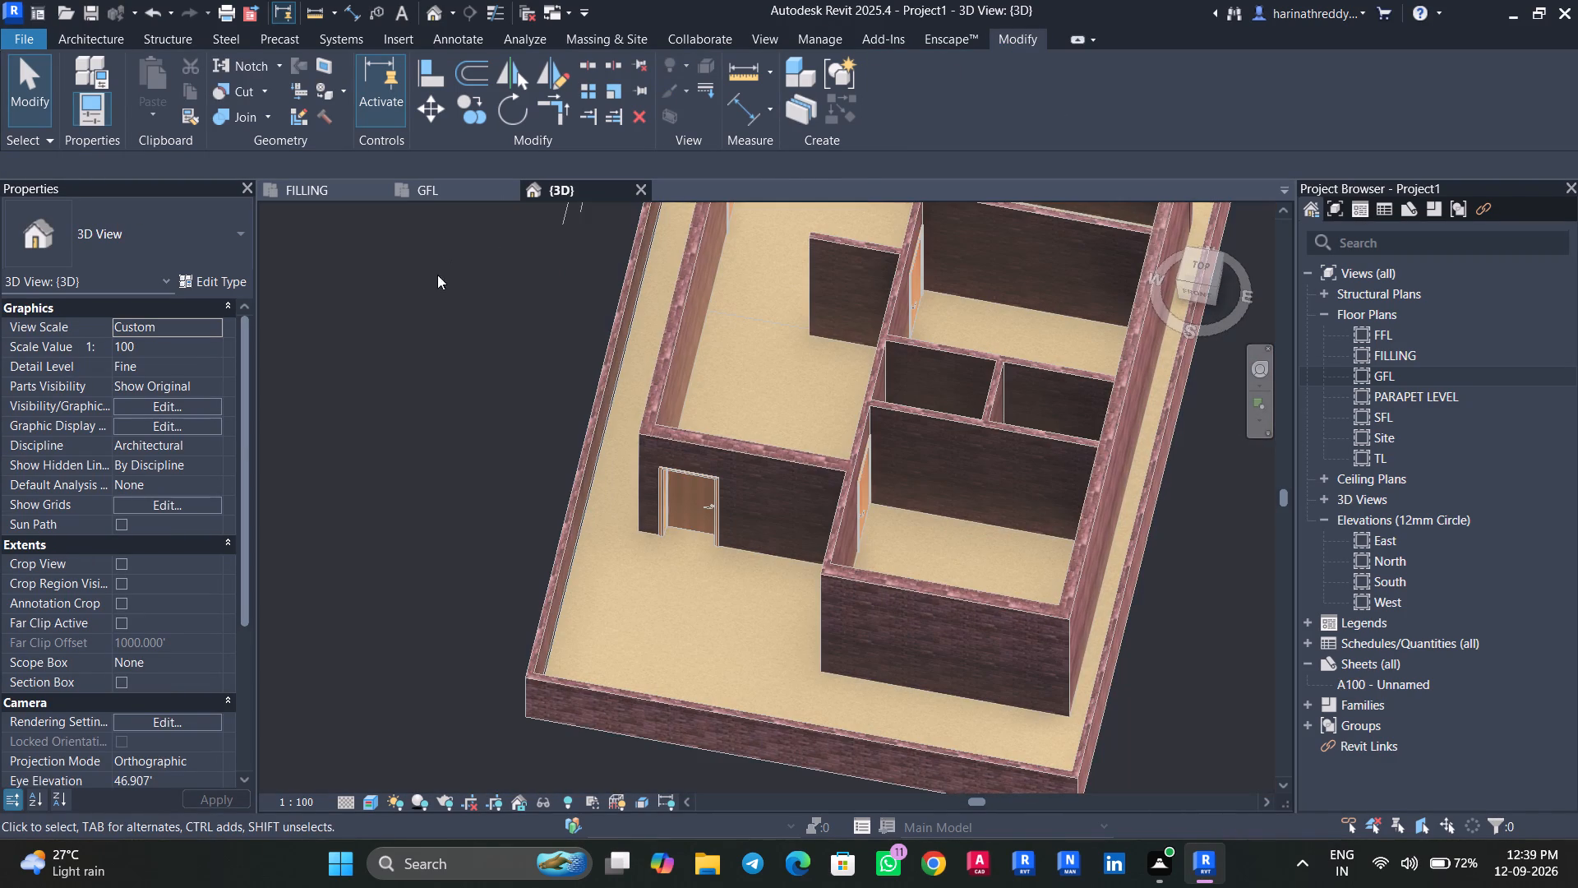
{"action": "left_click", "coordinate": [426, 201]}
{"action": "left_click", "coordinate": [316, 192]}
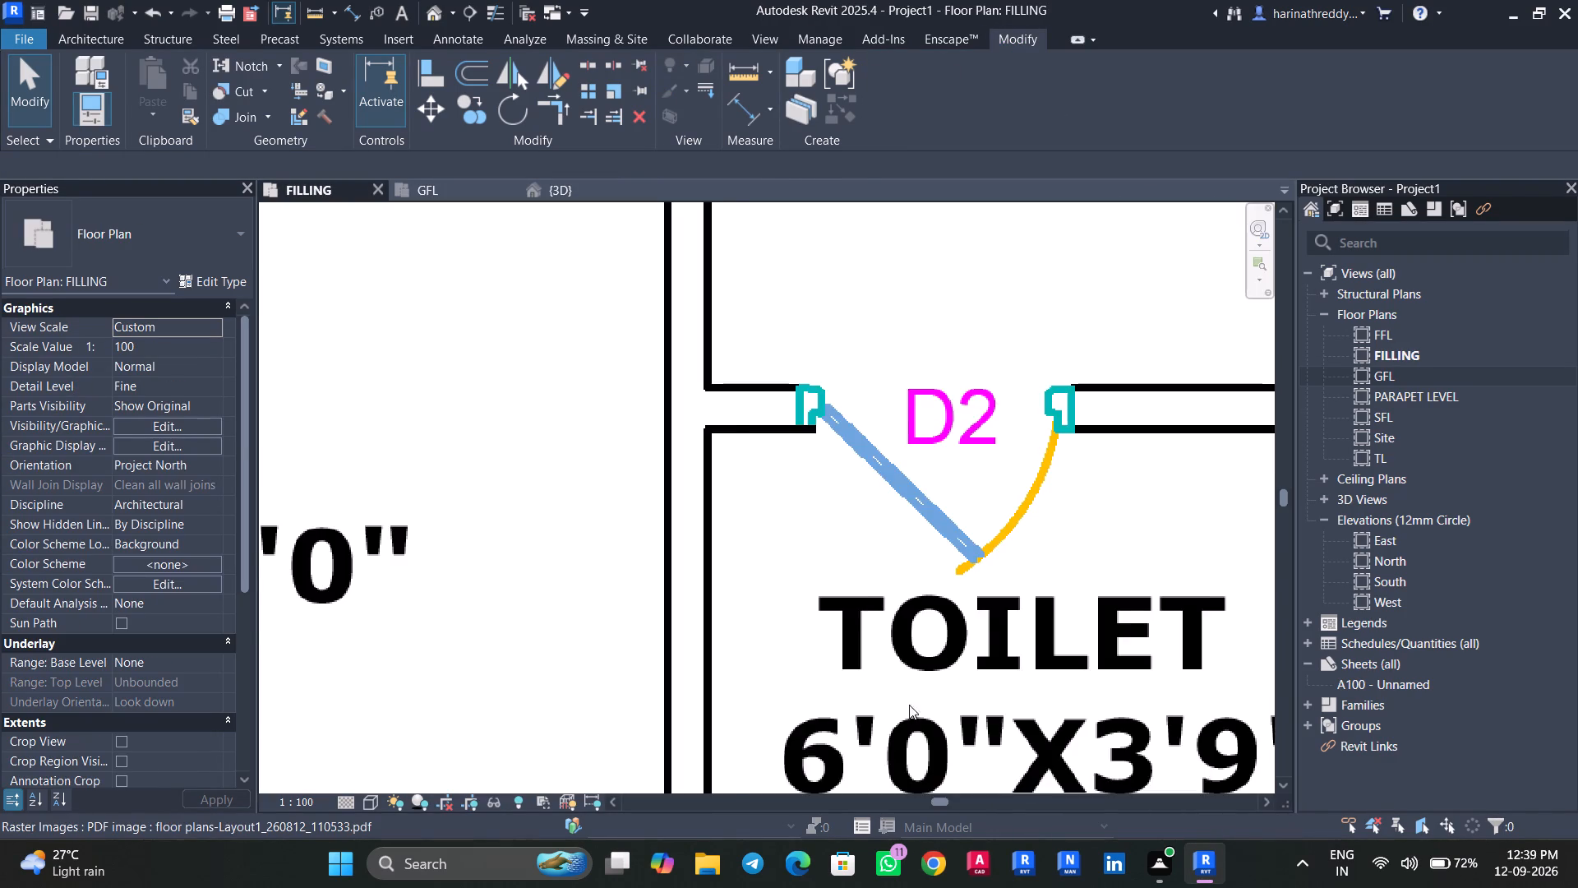
Start door placement and duplicate the Doors_IntSgl D1 type as a new type named D2.
{"action": "scroll", "coordinate": [903, 696], "scroll_direction": "down", "scroll_amount": 6}
{"action": "middle_click_drag", "start_coordinate": [882, 675], "coordinate": [636, 529]}
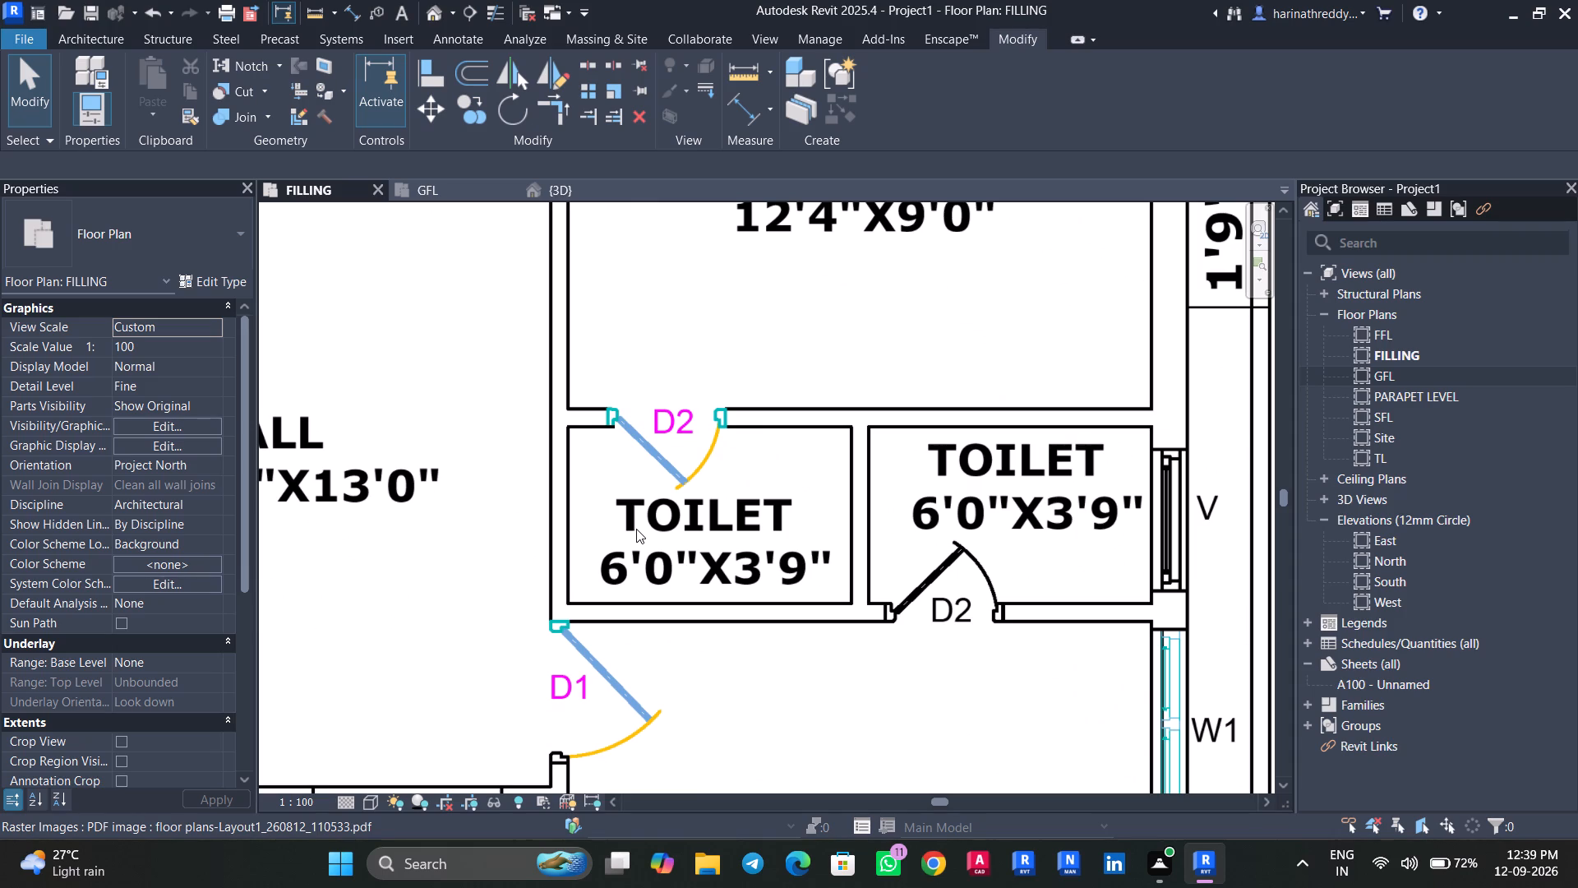
{"action": "type", "text": "DR"}
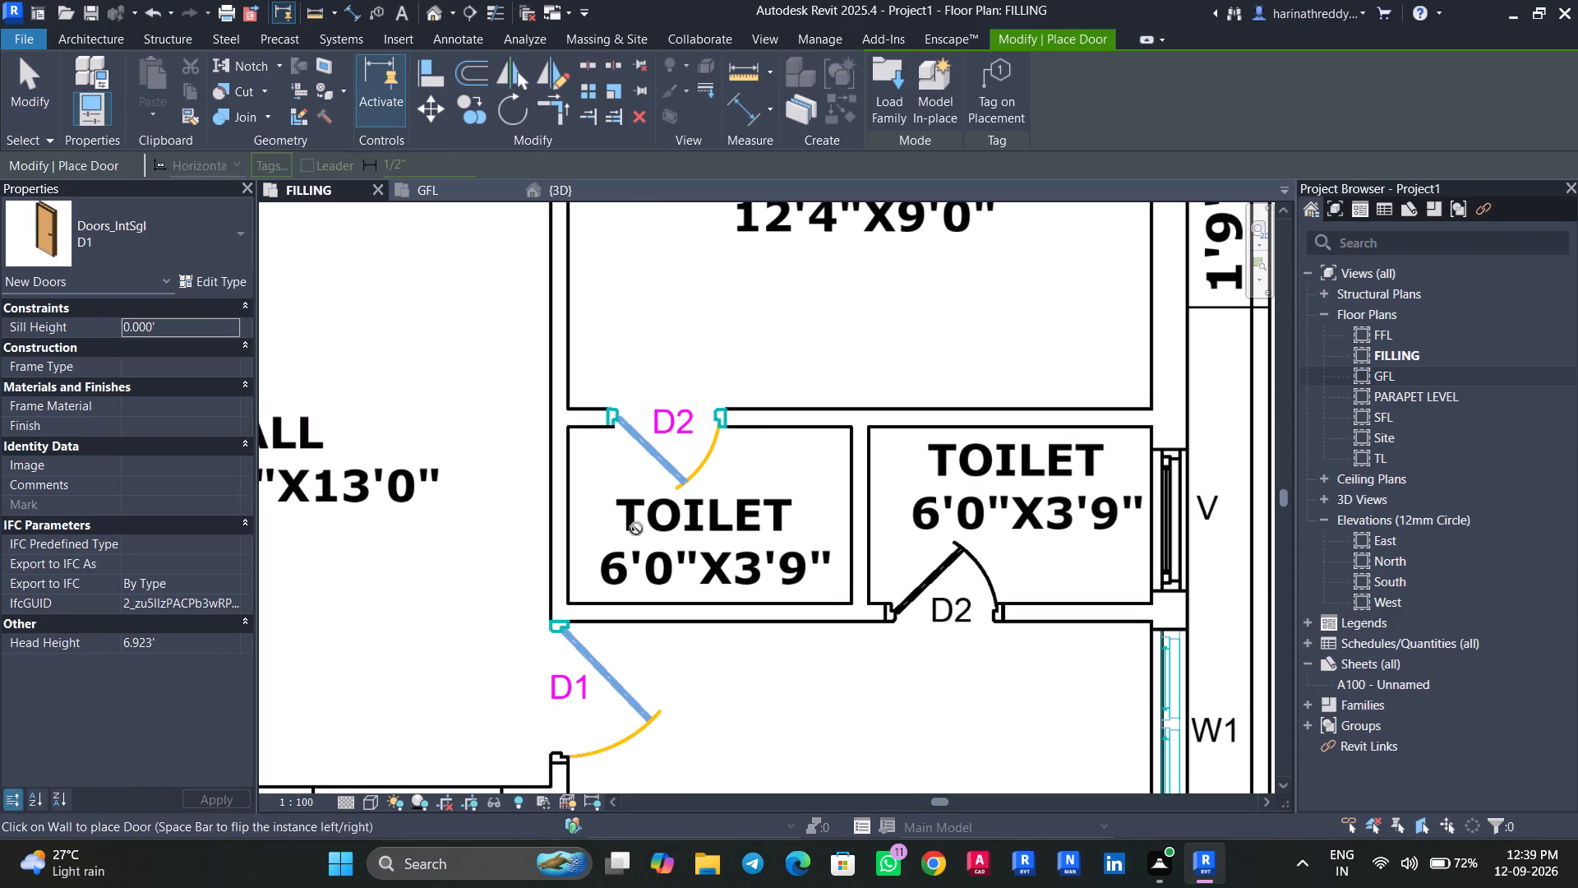
{"action": "left_click", "coordinate": [198, 280]}
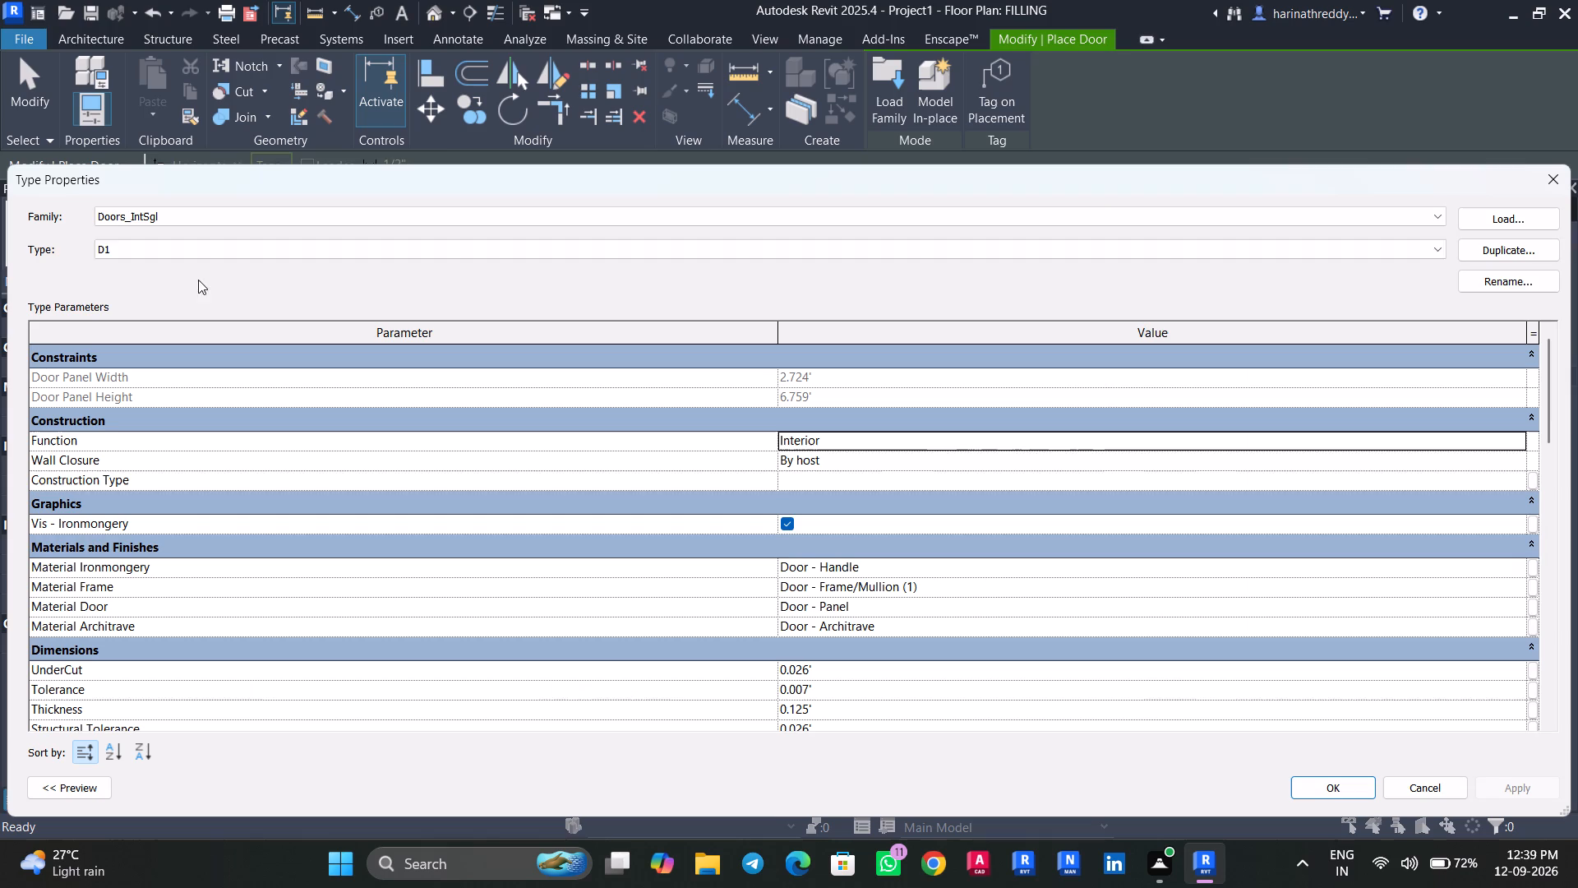
{"action": "left_click", "coordinate": [351, 248]}
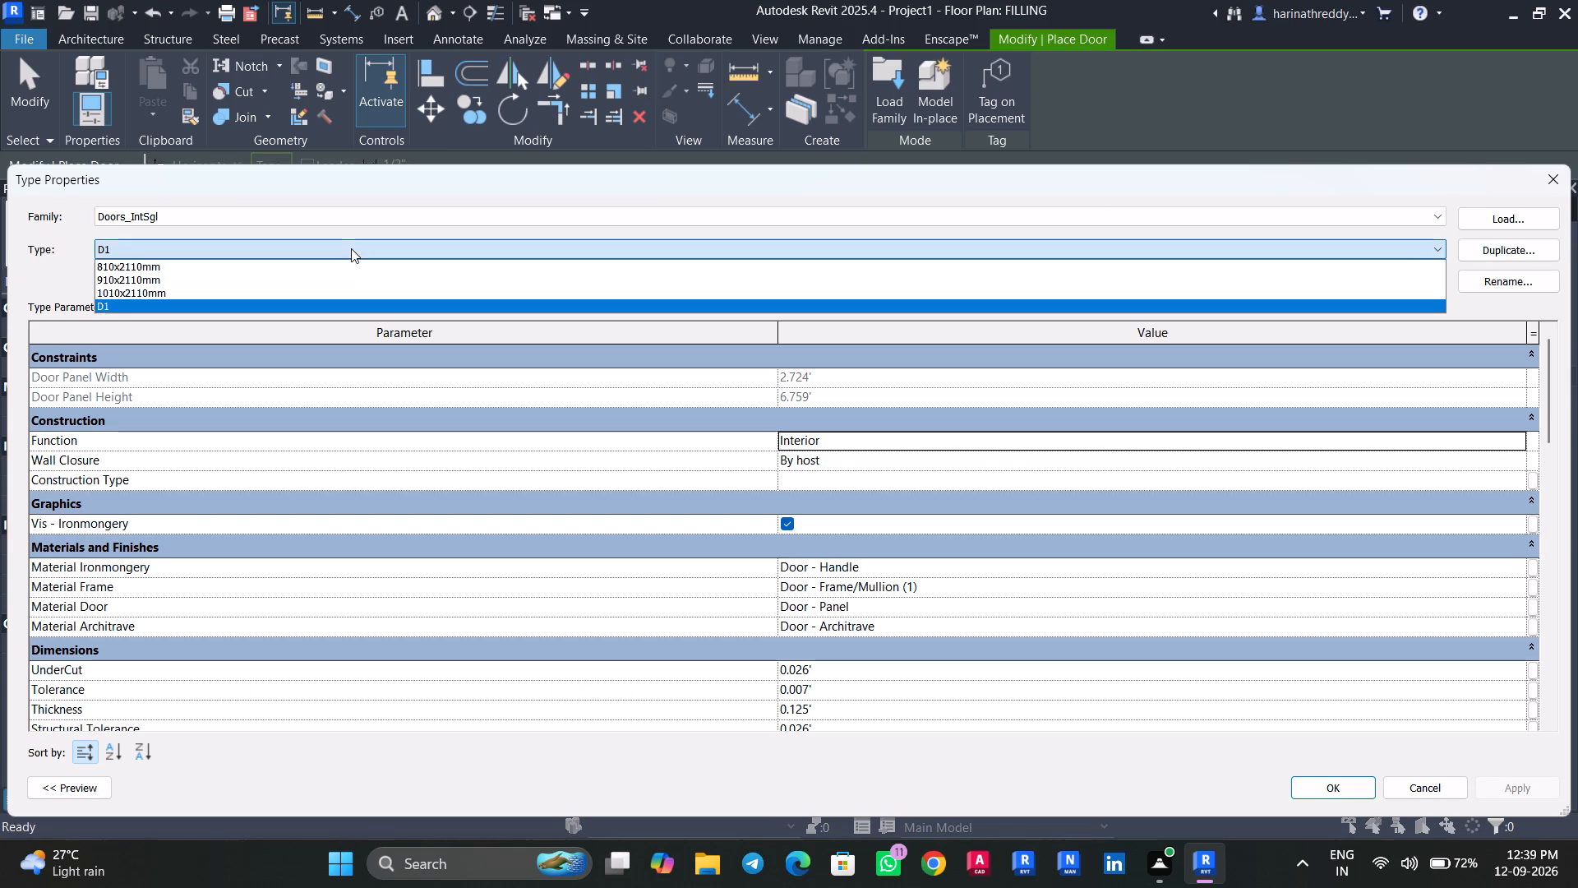
{"action": "key", "text": "d"}
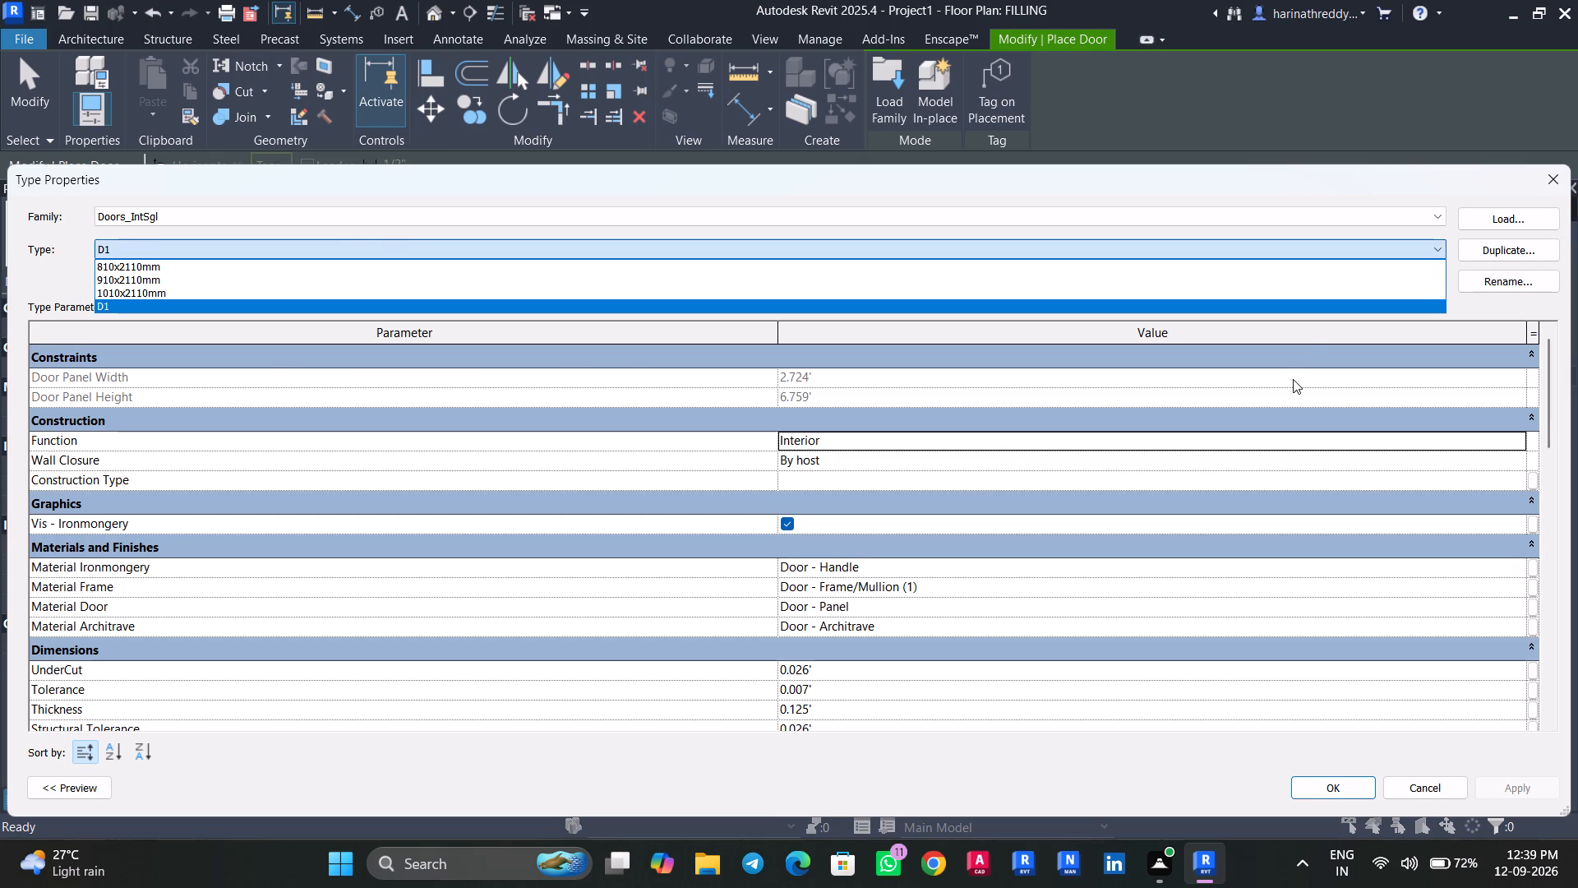
{"action": "left_click", "coordinate": [1483, 250]}
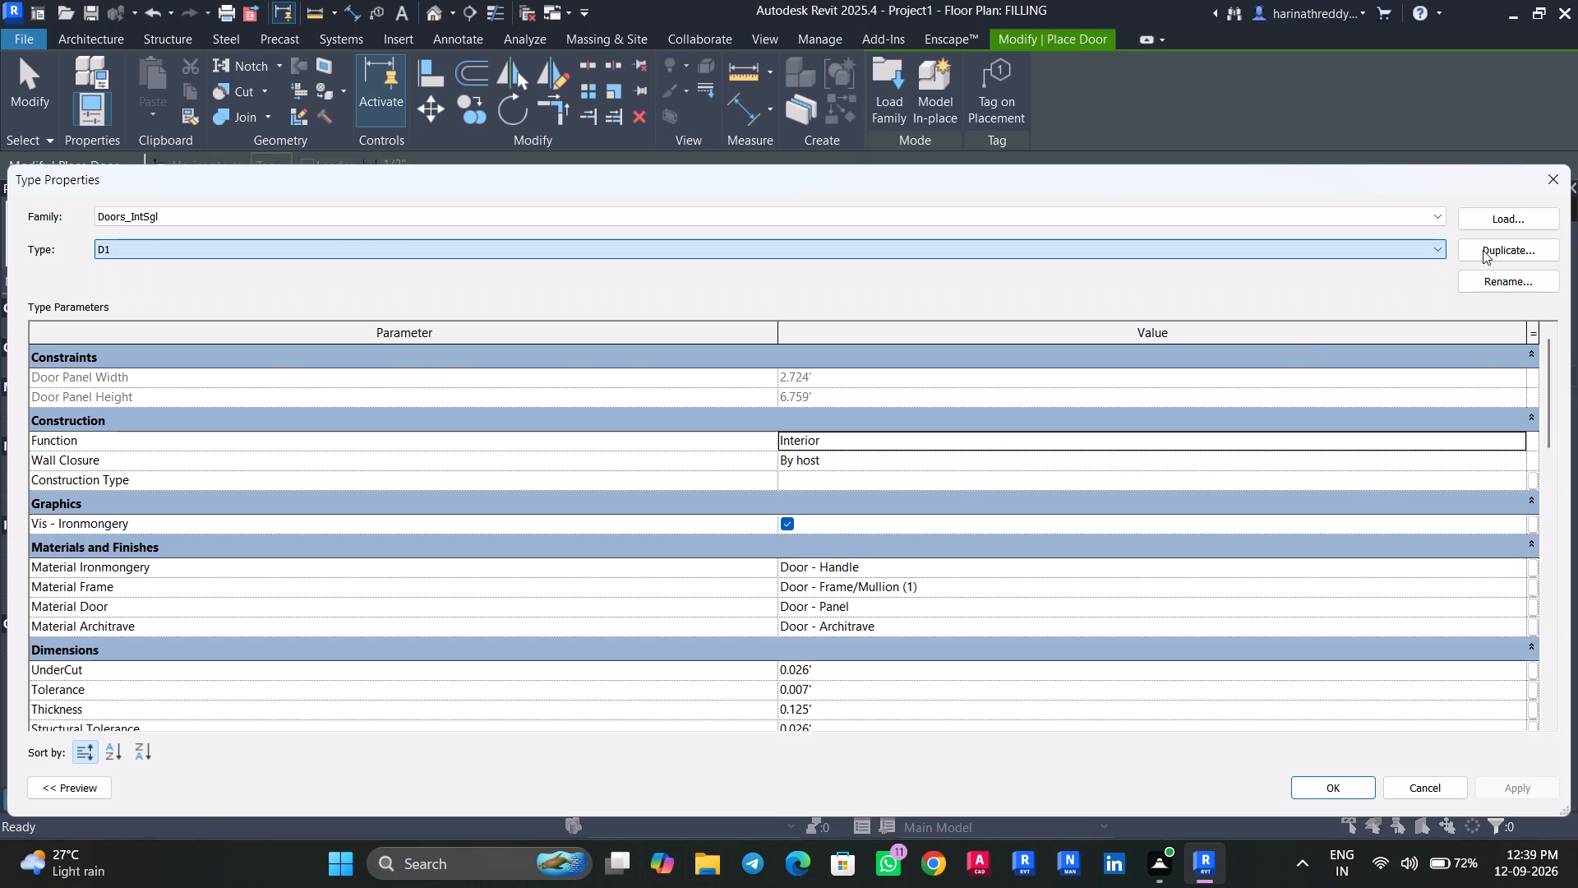
{"action": "left_click", "coordinate": [1483, 250]}
{"action": "key", "text": "BackSpace"}
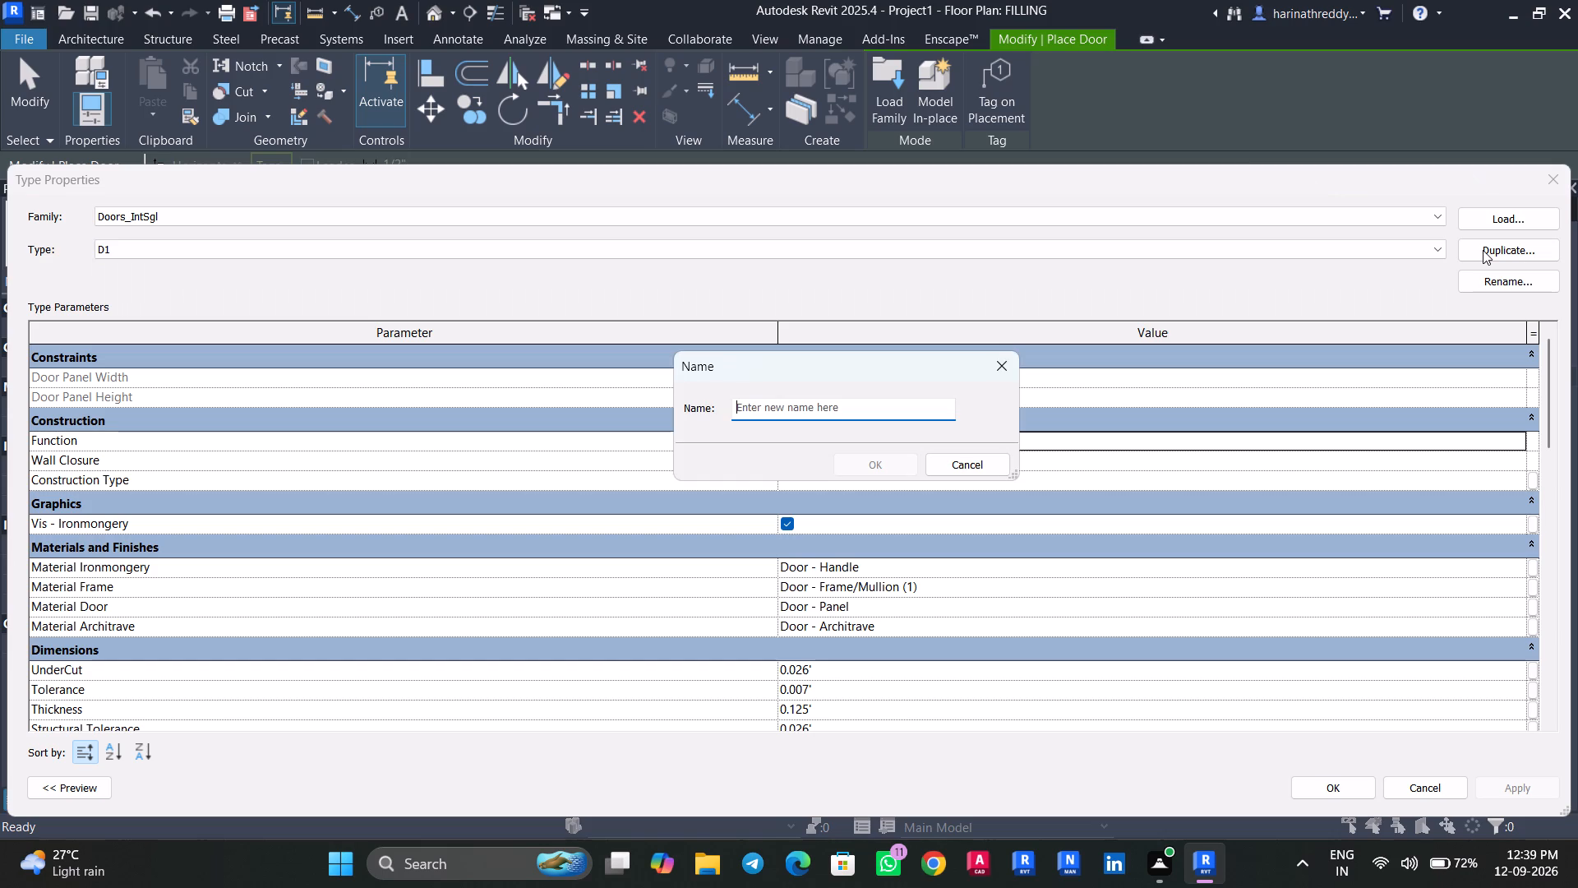
{"action": "type", "text": "D2"}
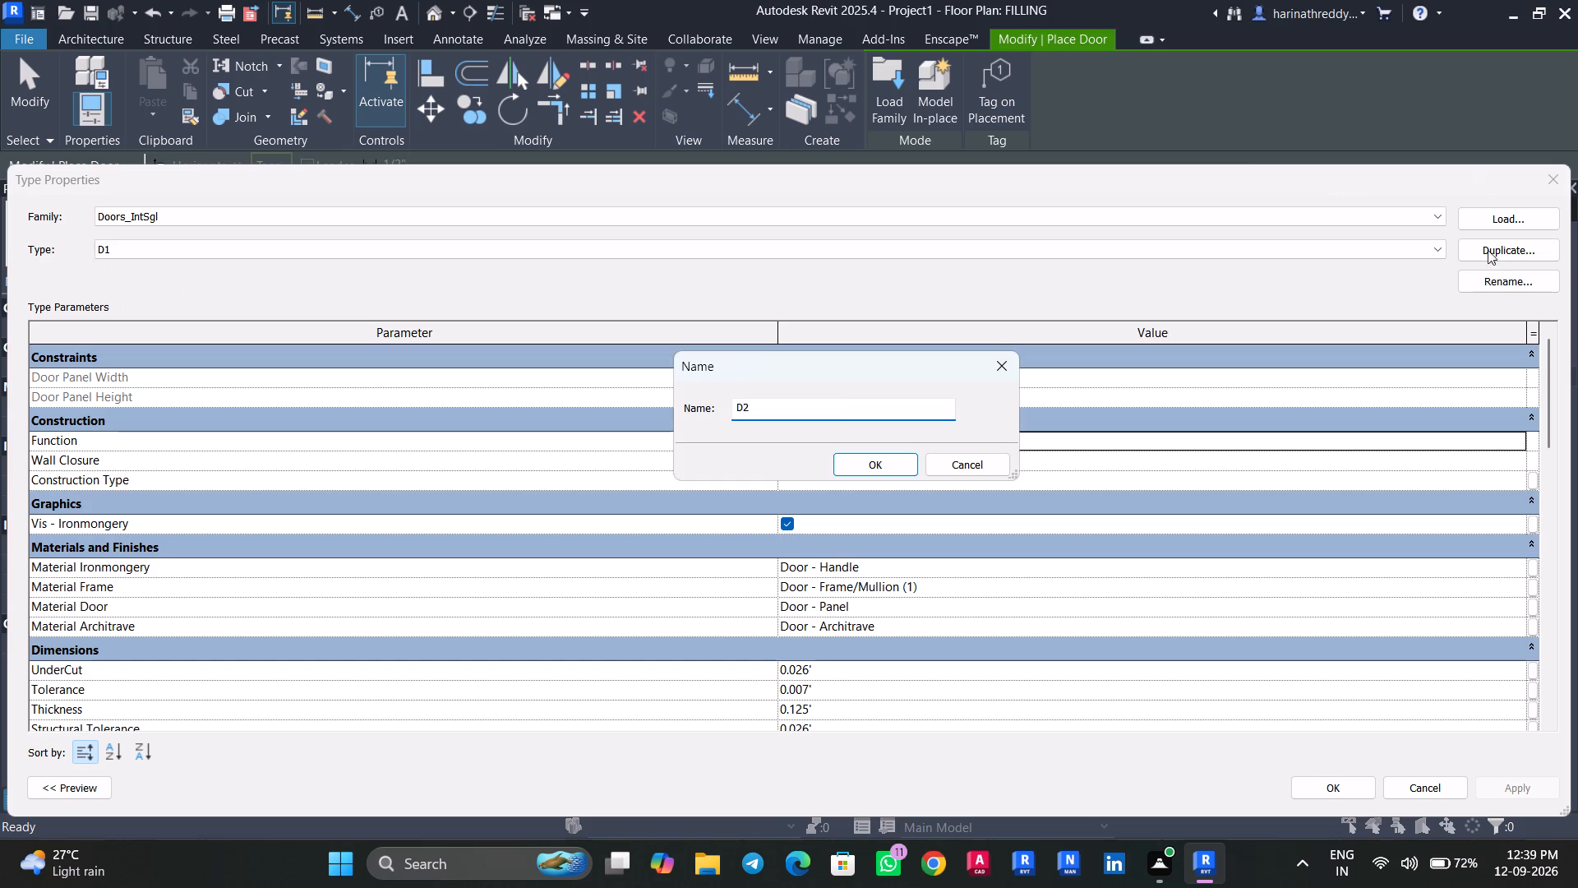
{"action": "left_click", "coordinate": [849, 464]}
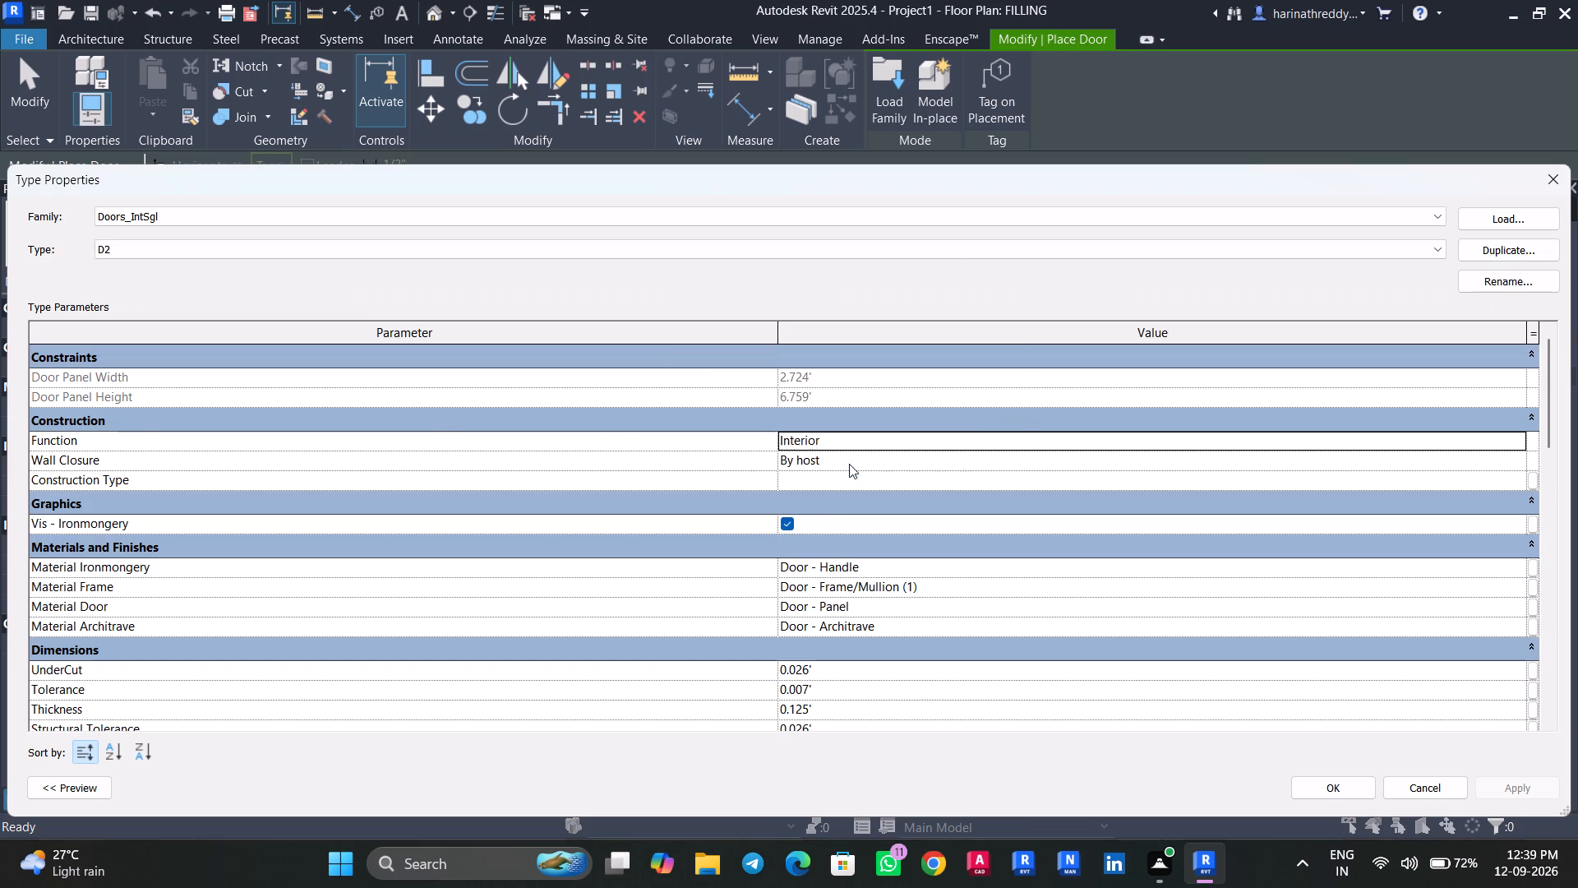
Set the D2 door type's Rough Width to 2.5' and accept the type properties.
{"action": "scroll", "coordinate": [825, 519], "scroll_direction": "up", "scroll_amount": 1}
{"action": "scroll", "coordinate": [825, 533], "scroll_direction": "down", "scroll_amount": 6}
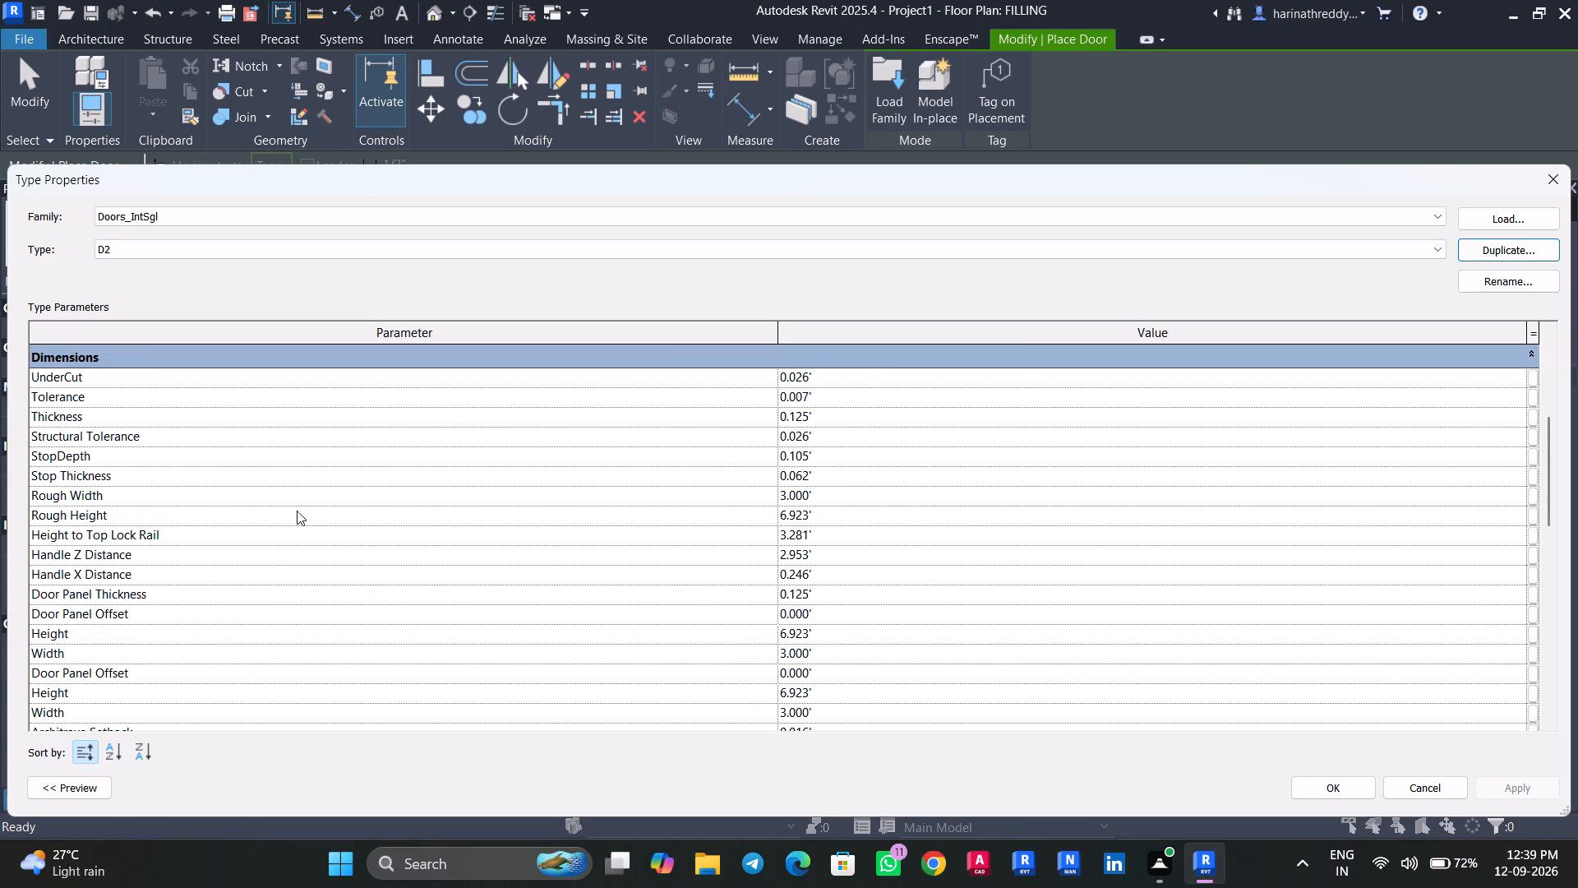
{"action": "left_click", "coordinate": [805, 500]}
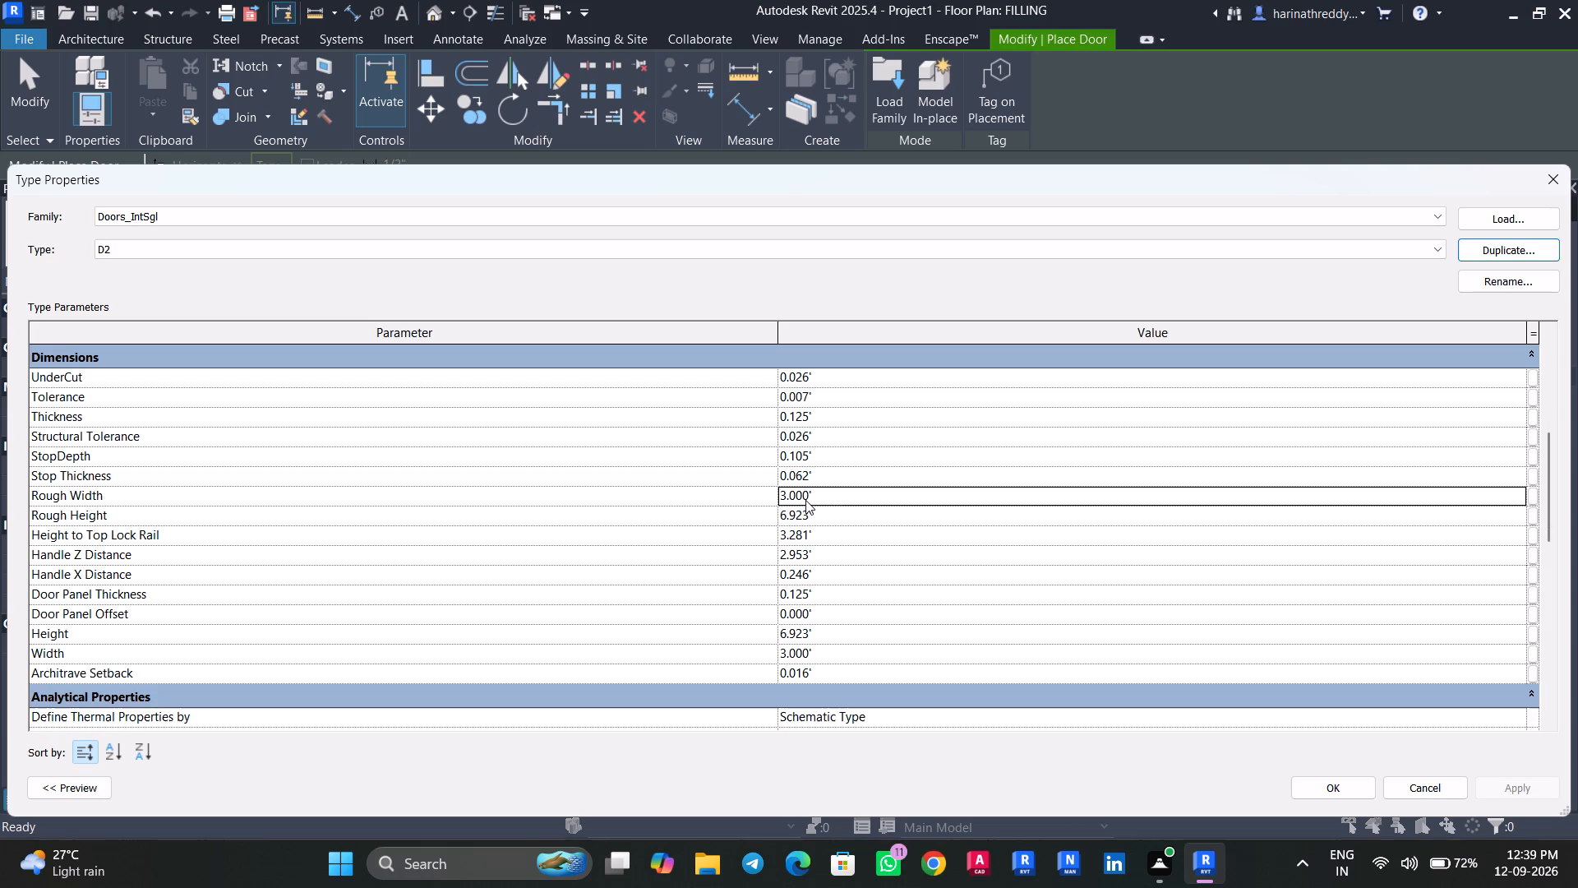
{"action": "double_click", "coordinate": [807, 499]}
{"action": "type", "text": "2.5"}
{"action": "key", "text": "apostrophe"}
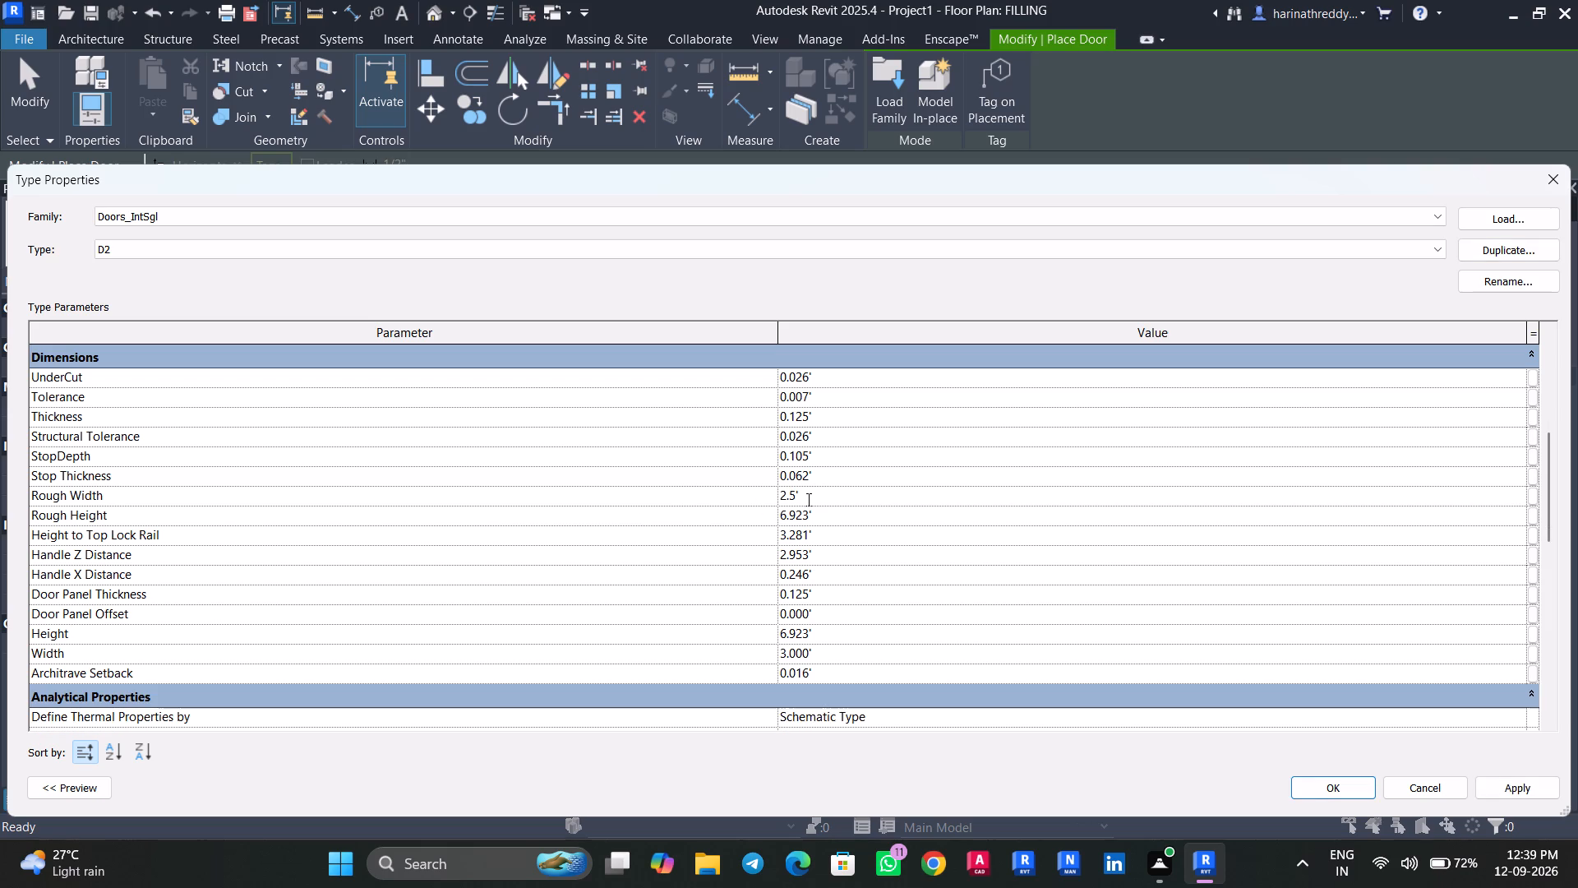
{"action": "left_click", "coordinate": [1544, 777]}
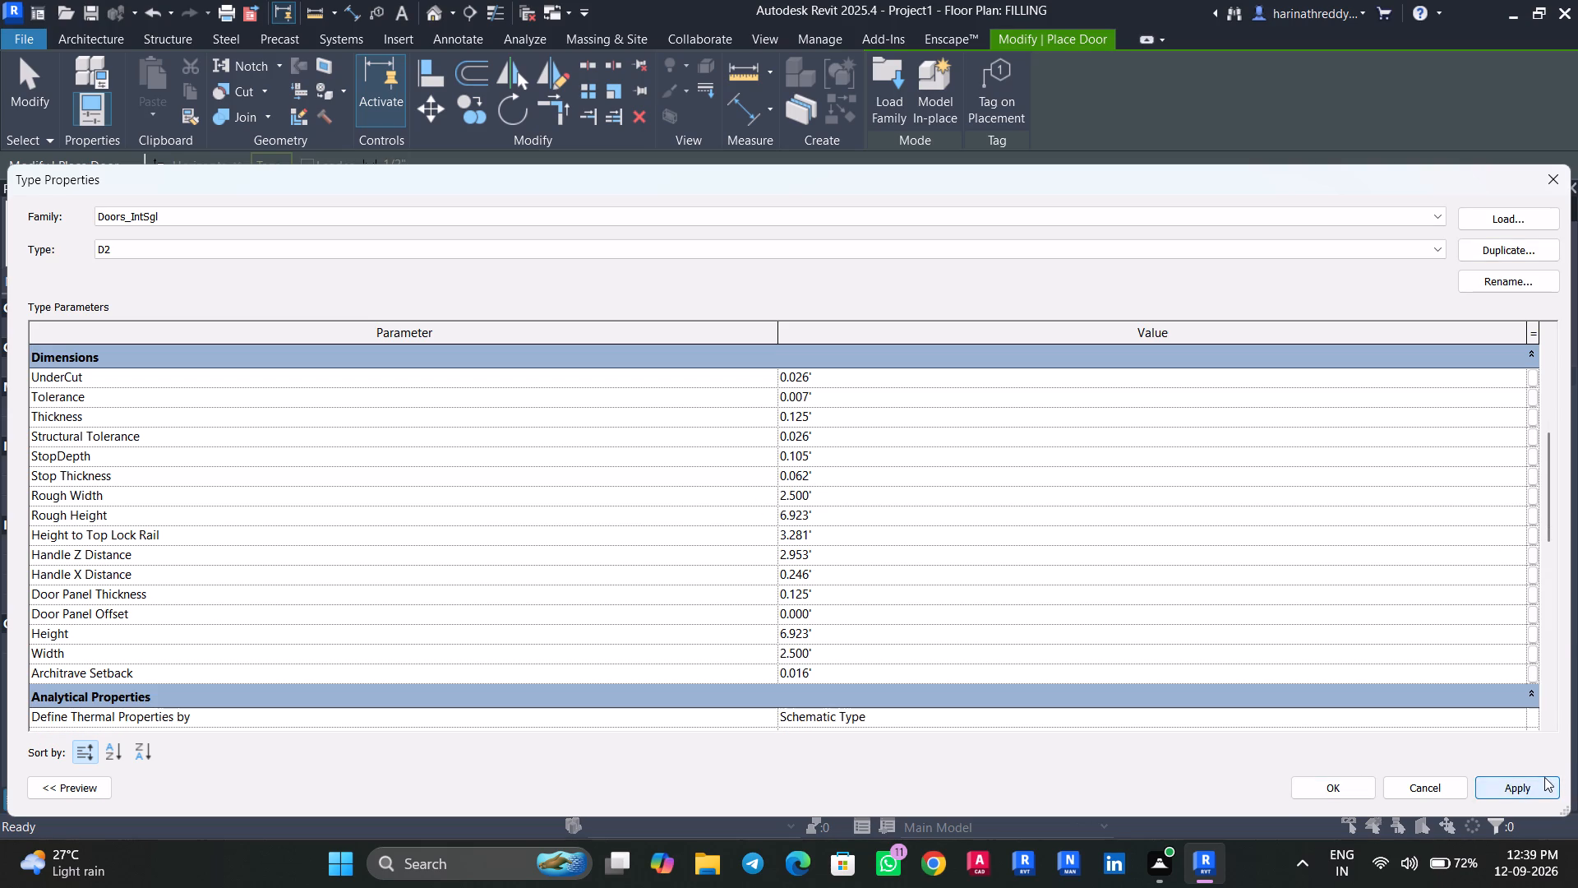
{"action": "left_click", "coordinate": [1350, 791]}
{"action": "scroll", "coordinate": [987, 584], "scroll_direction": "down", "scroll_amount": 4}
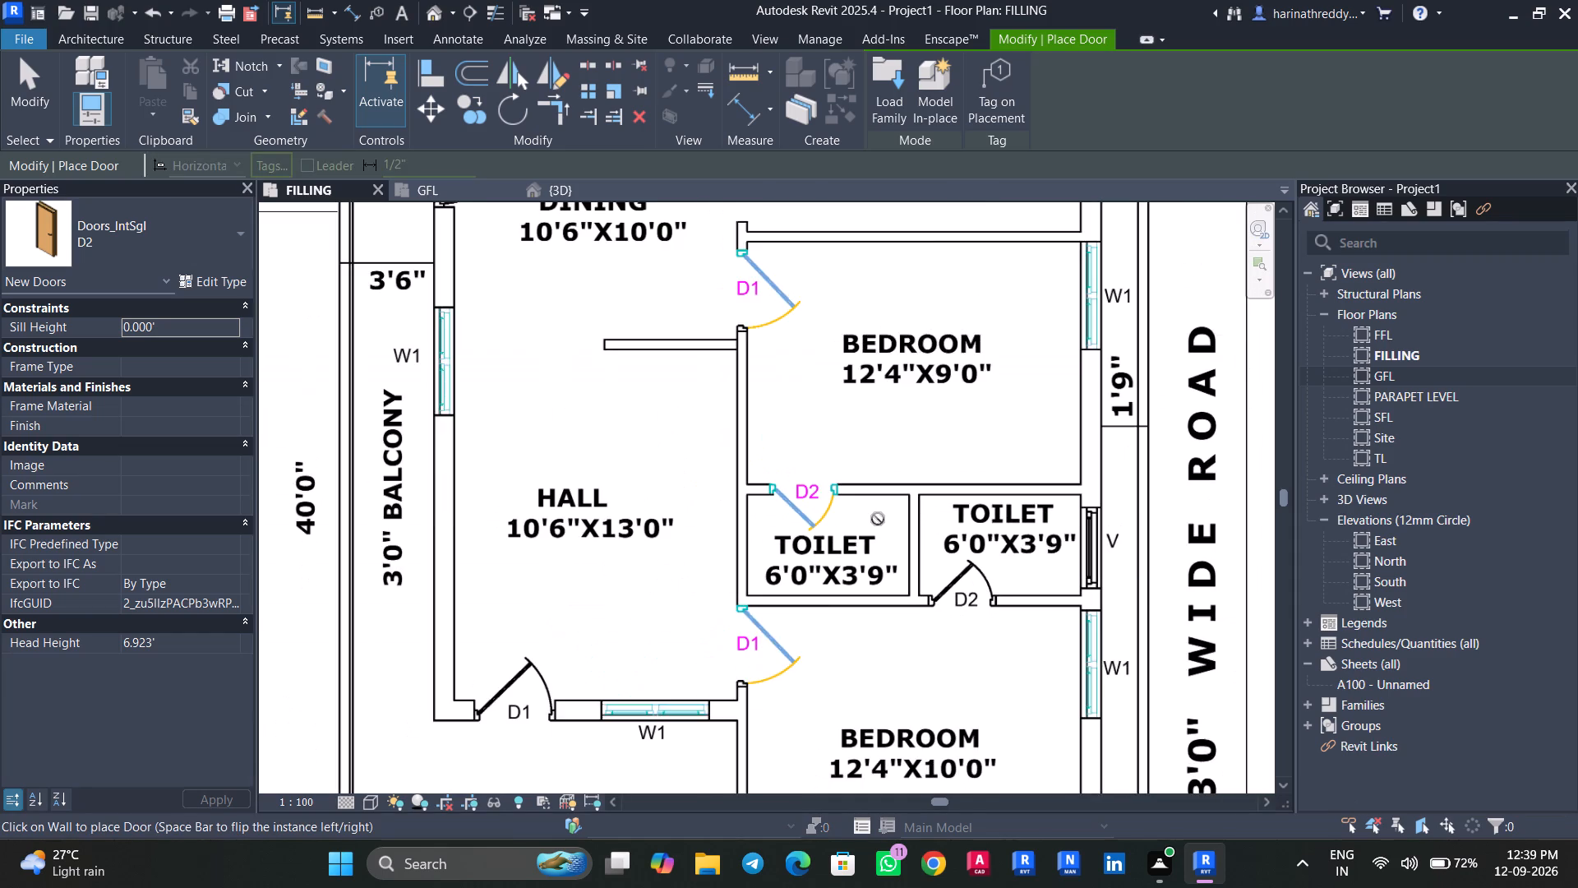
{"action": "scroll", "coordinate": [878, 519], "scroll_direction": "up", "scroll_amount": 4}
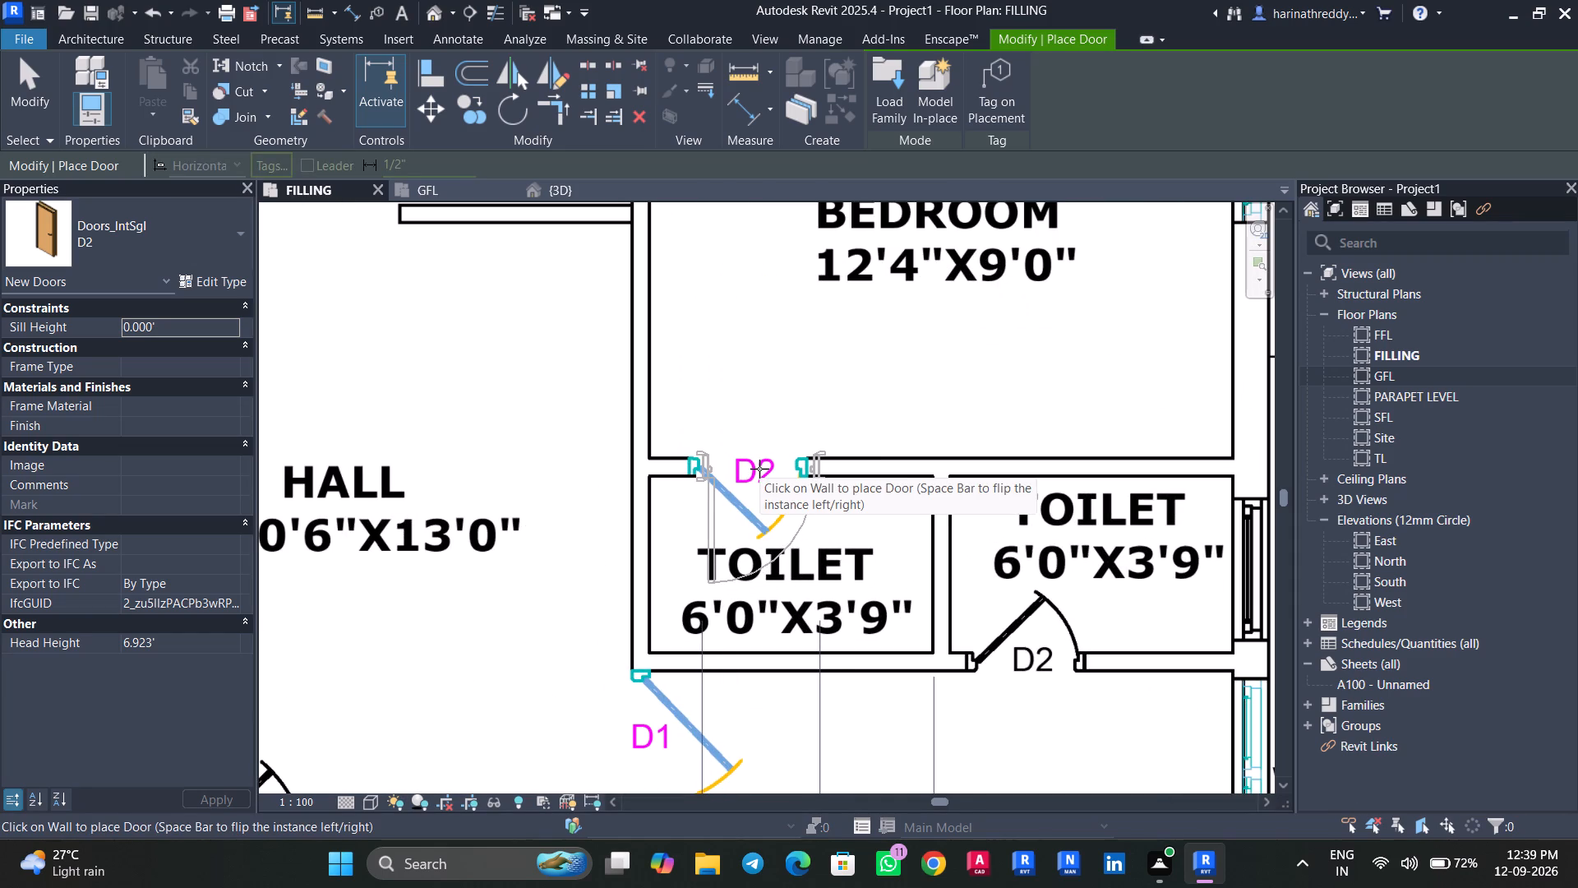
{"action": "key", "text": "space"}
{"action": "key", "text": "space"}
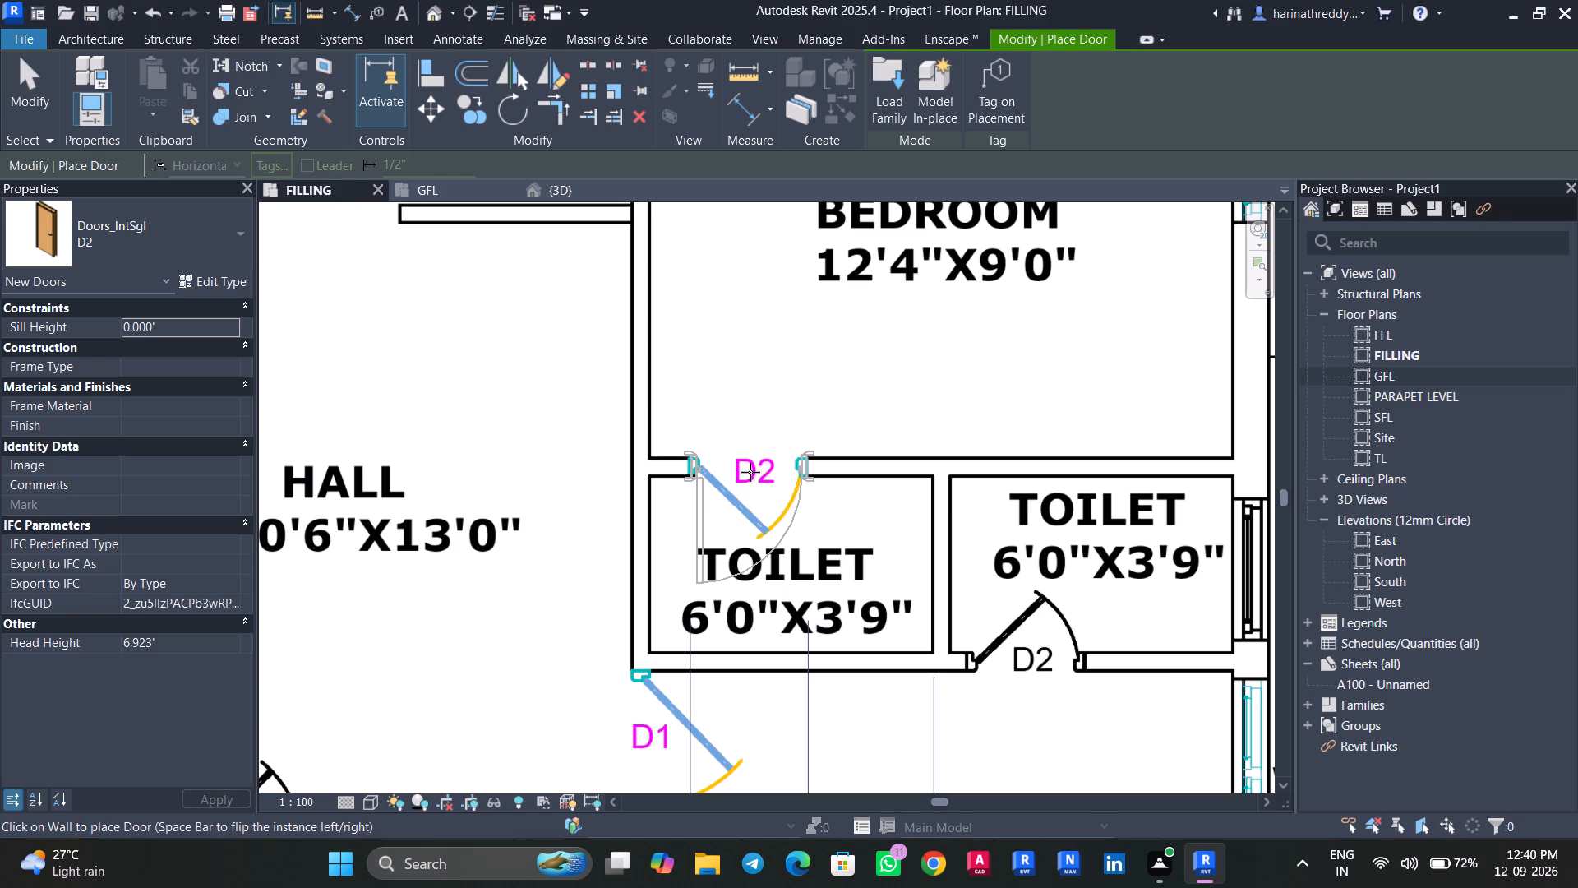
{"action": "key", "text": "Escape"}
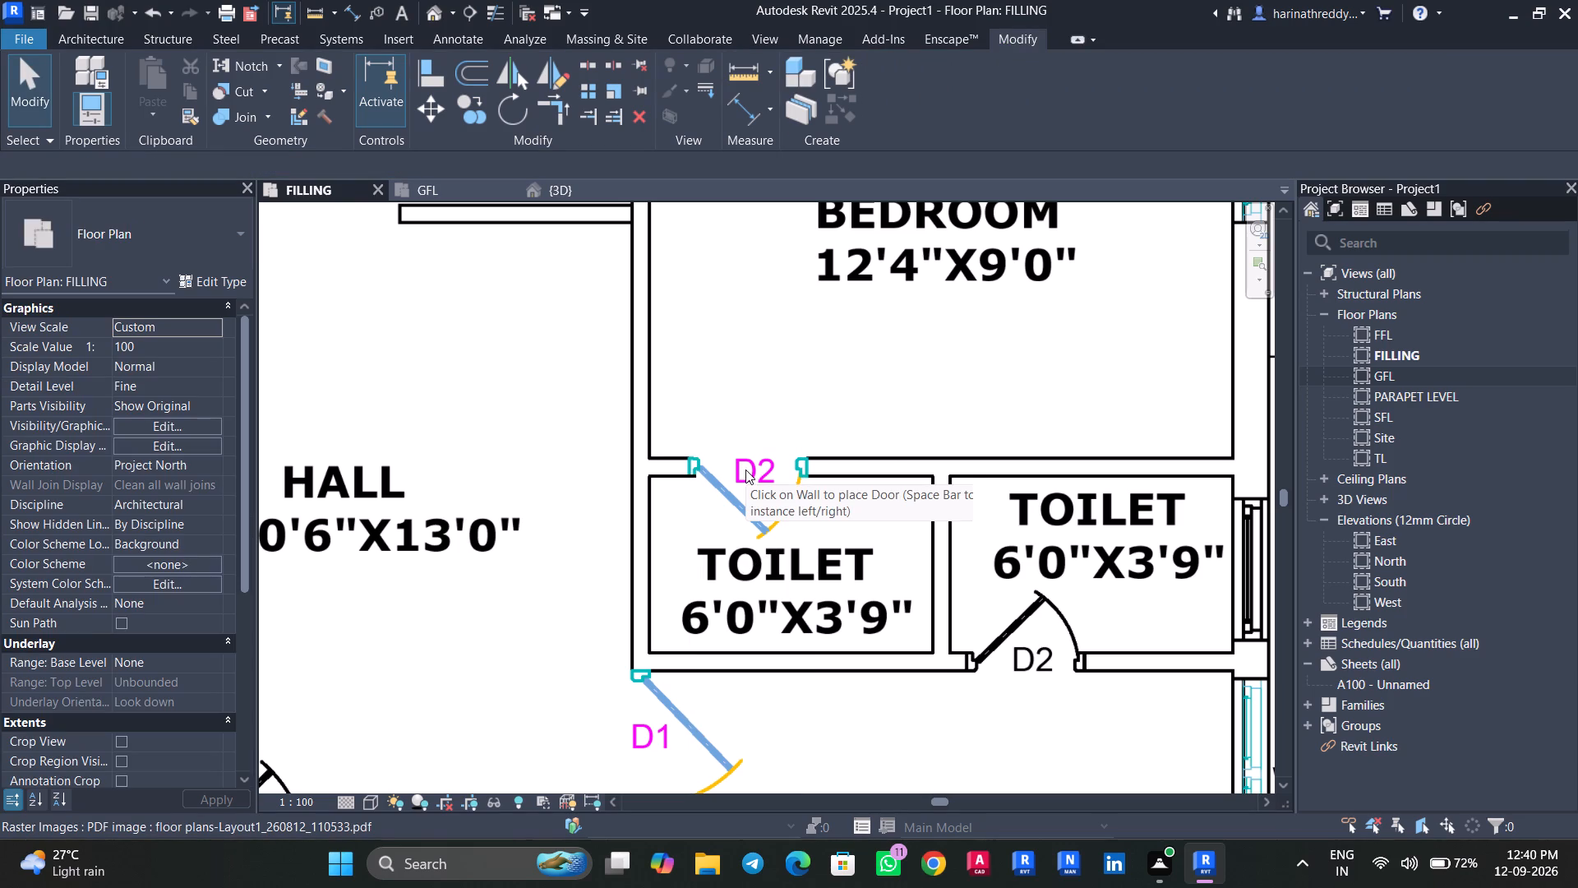
Place a D2 door with a 1.6' sill height at the upper bedroom toilet's marked opening, swinging into the toilet as drawn.
{"action": "key", "text": "d"}
{"action": "key", "text": "r"}
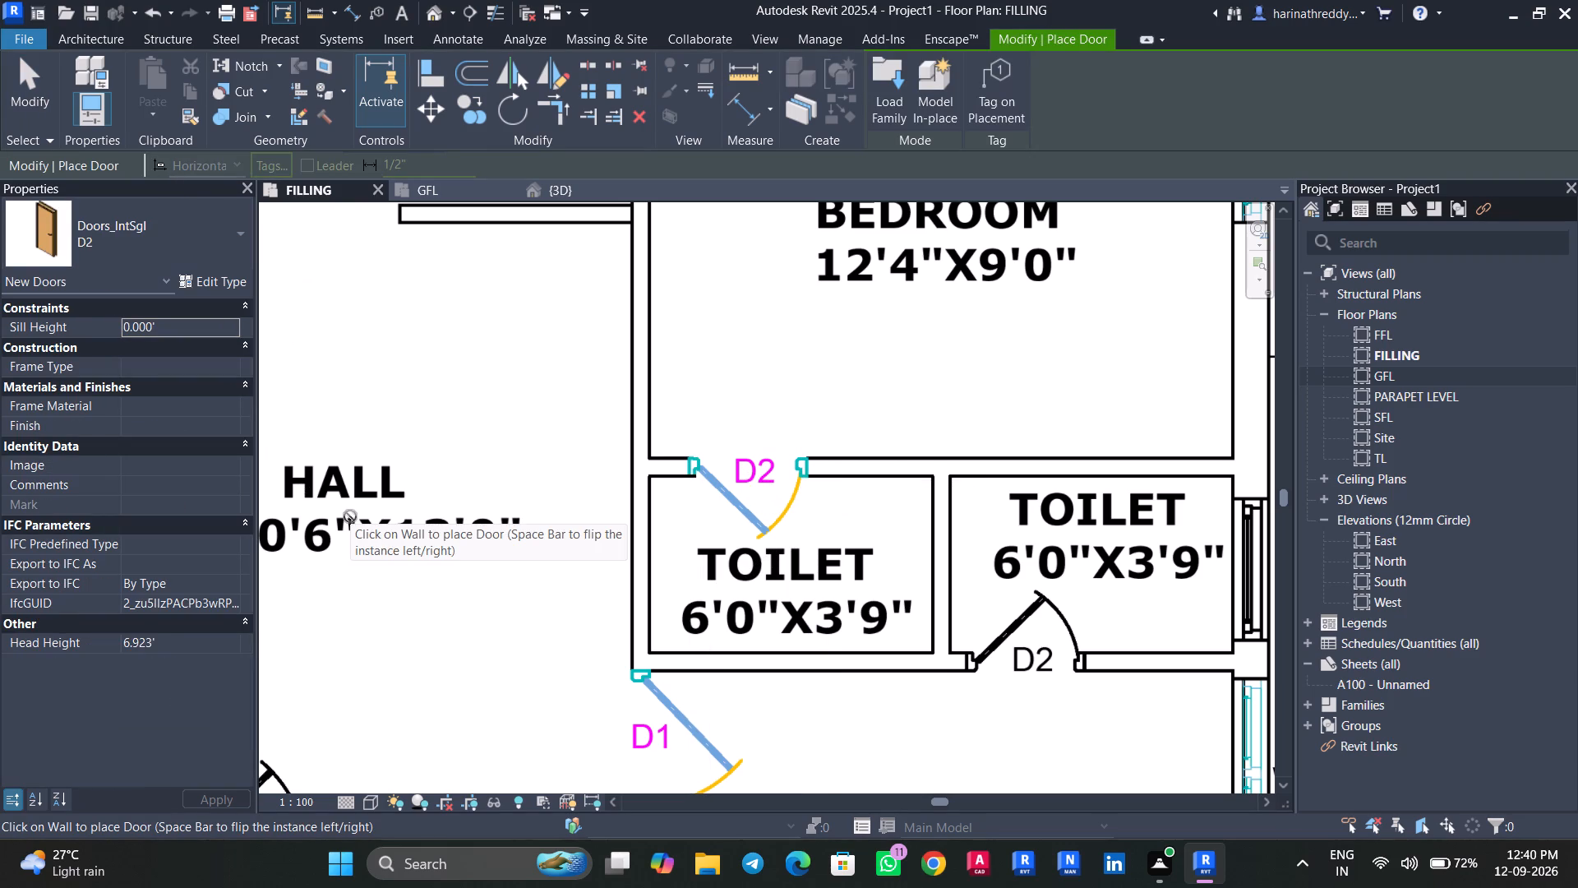
{"action": "left_click", "coordinate": [193, 325]}
{"action": "type", "text": "1.6"}
{"action": "key", "text": "apostrophe"}
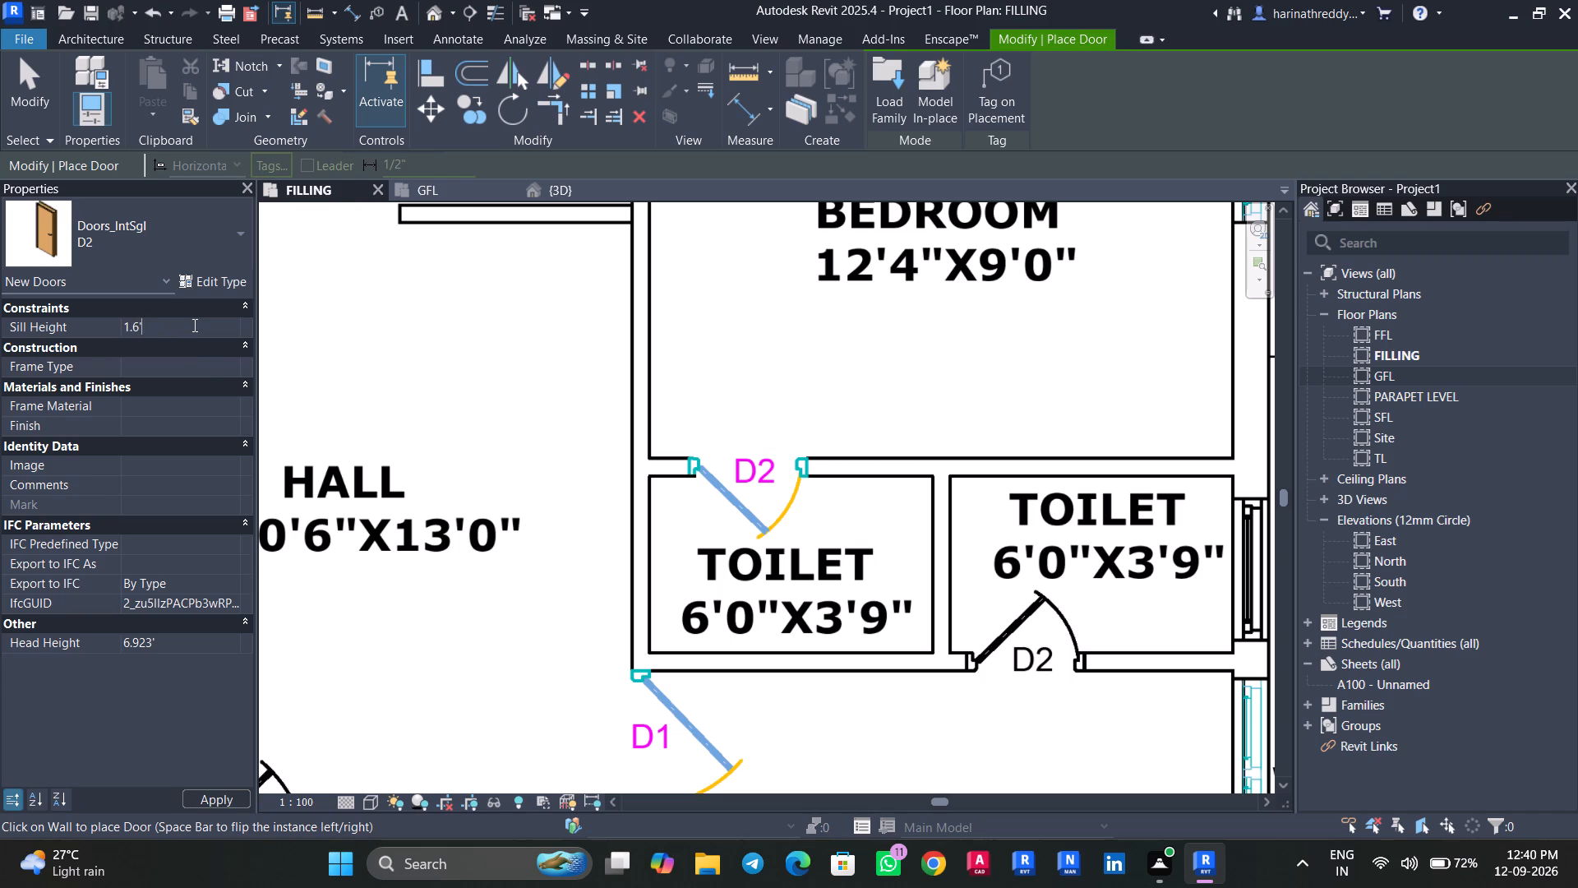
{"action": "key", "text": "Return"}
{"action": "left_click", "coordinate": [745, 469]}
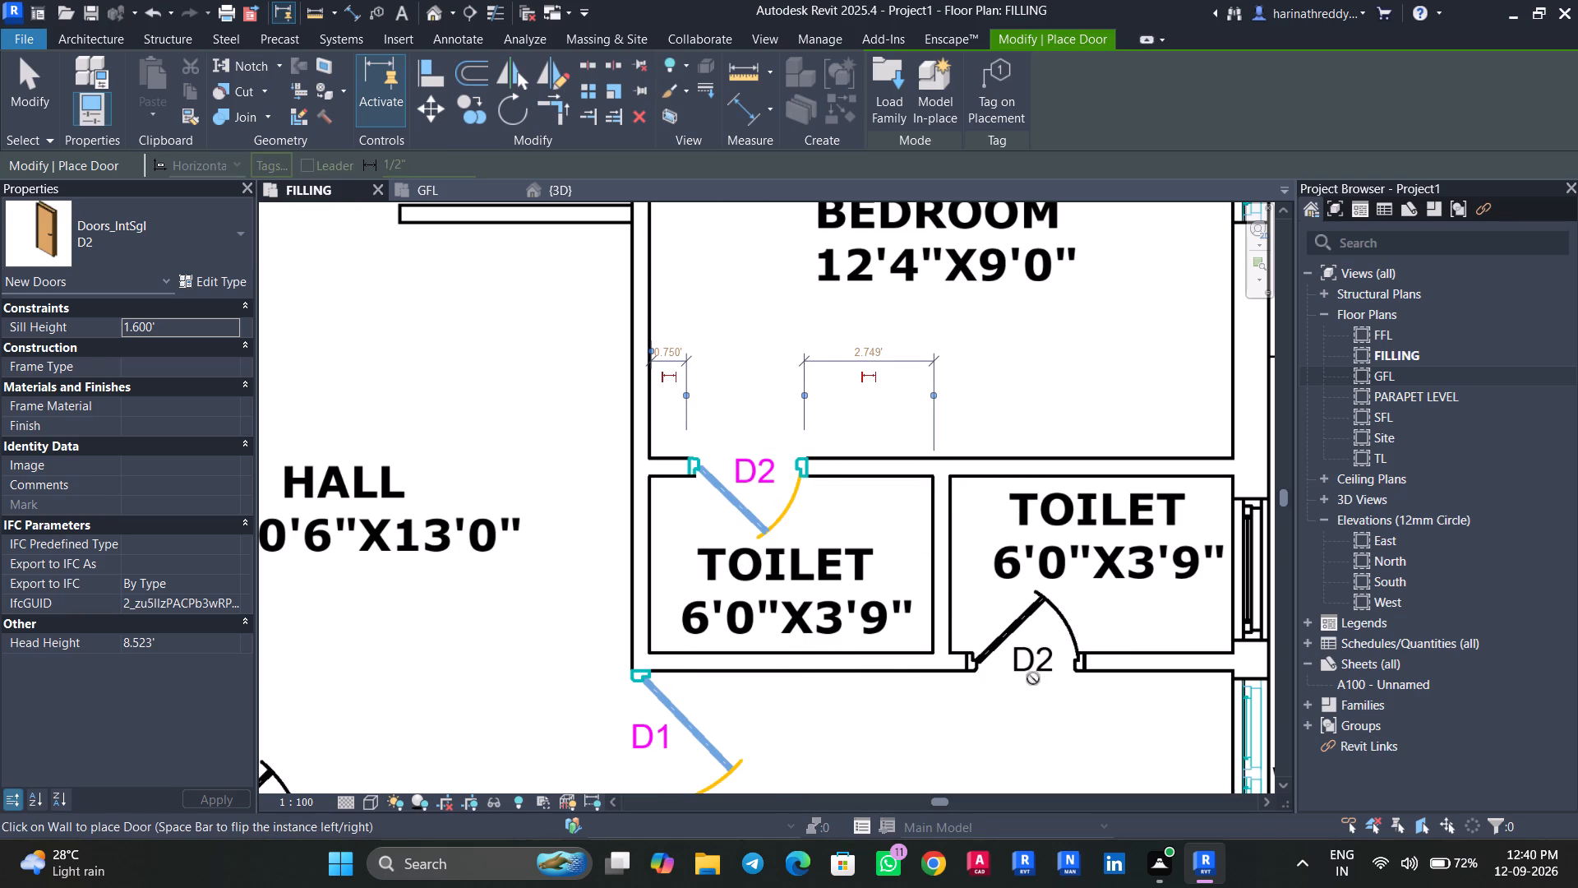
Place a D2 door at the lower bedroom toilet's marked opening, flipped to match the hinge side and swing drawn on the plan.
{"action": "key", "text": "space"}
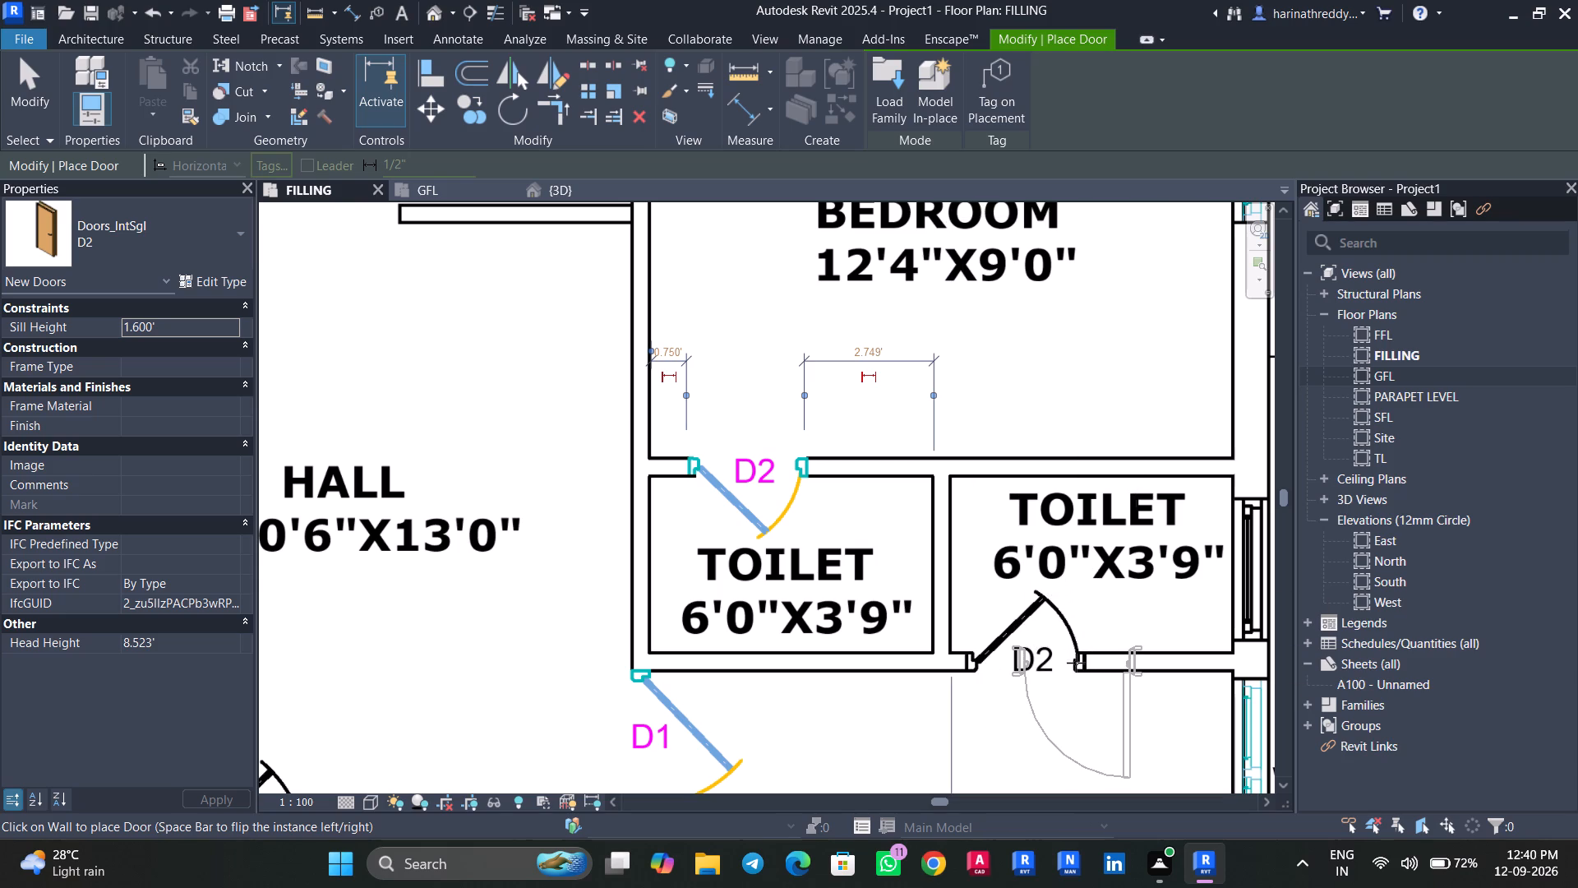
{"action": "left_click", "coordinate": [1025, 654]}
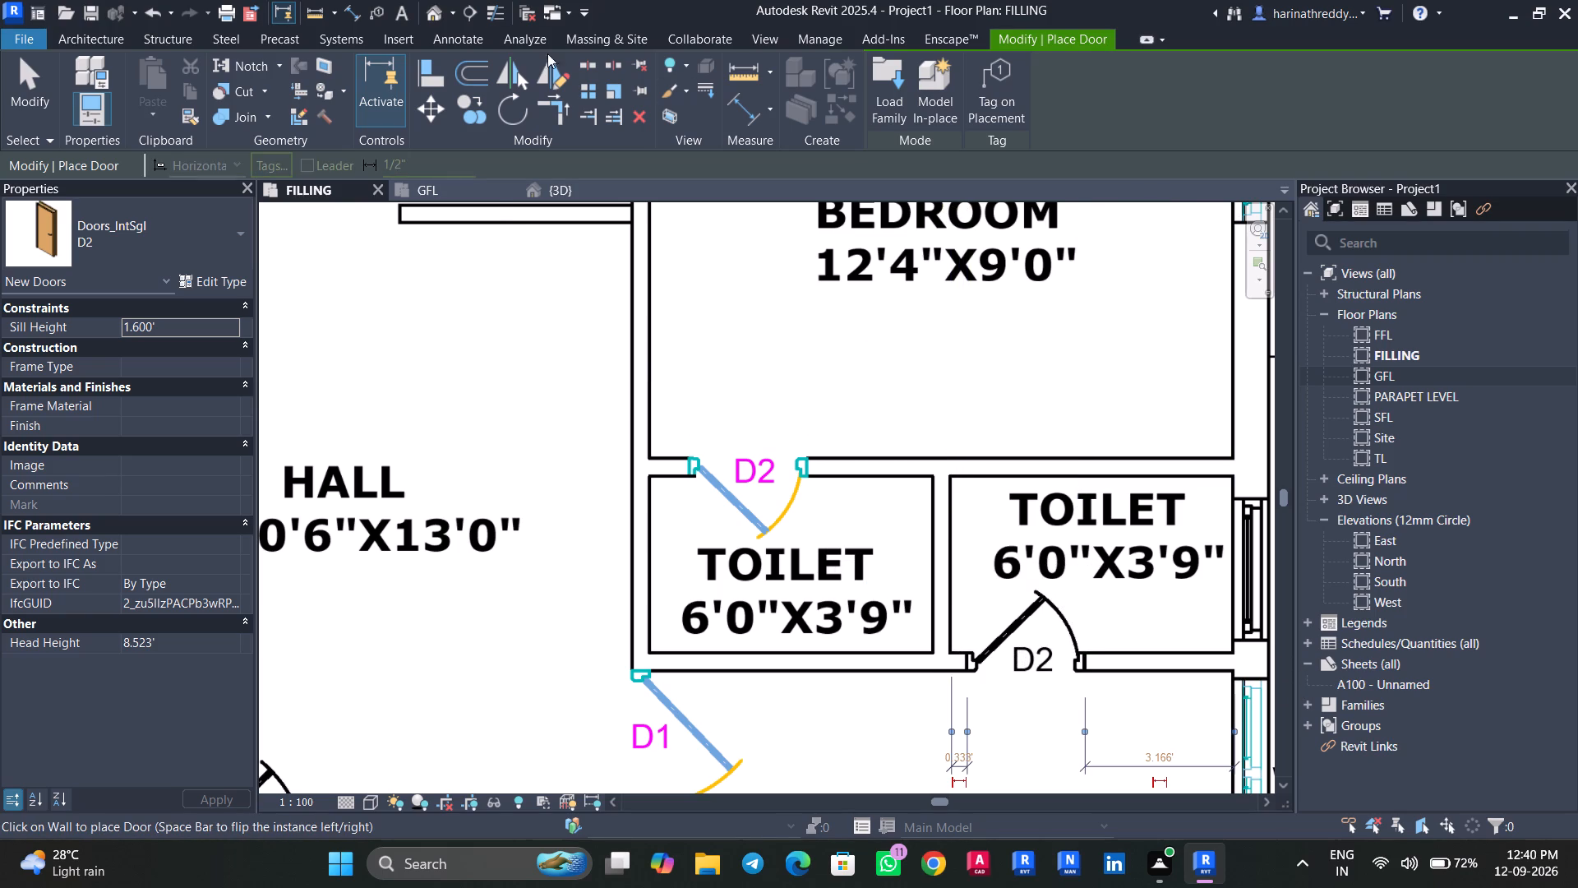
Finish door placement and inspect the placed doors in the 3D view, checking them against the GFL and FILLING floor plans.
{"action": "left_click", "coordinate": [566, 197]}
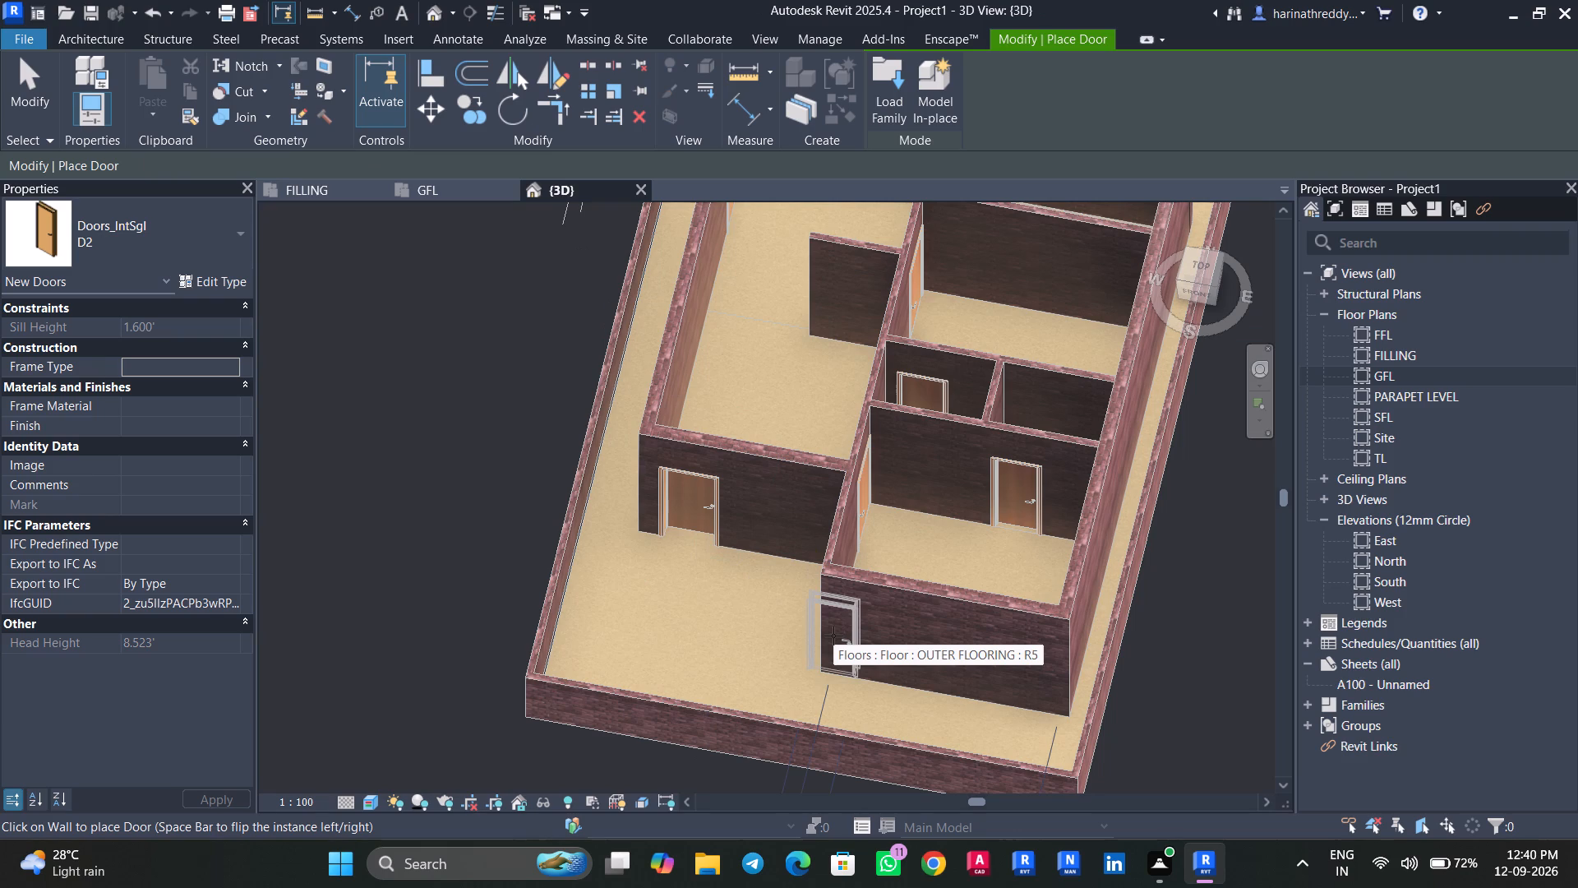
{"action": "key", "text": "Escape"}
{"action": "scroll", "coordinate": [1010, 525], "scroll_direction": "up", "scroll_amount": 10}
{"action": "left_click", "coordinate": [1038, 479]}
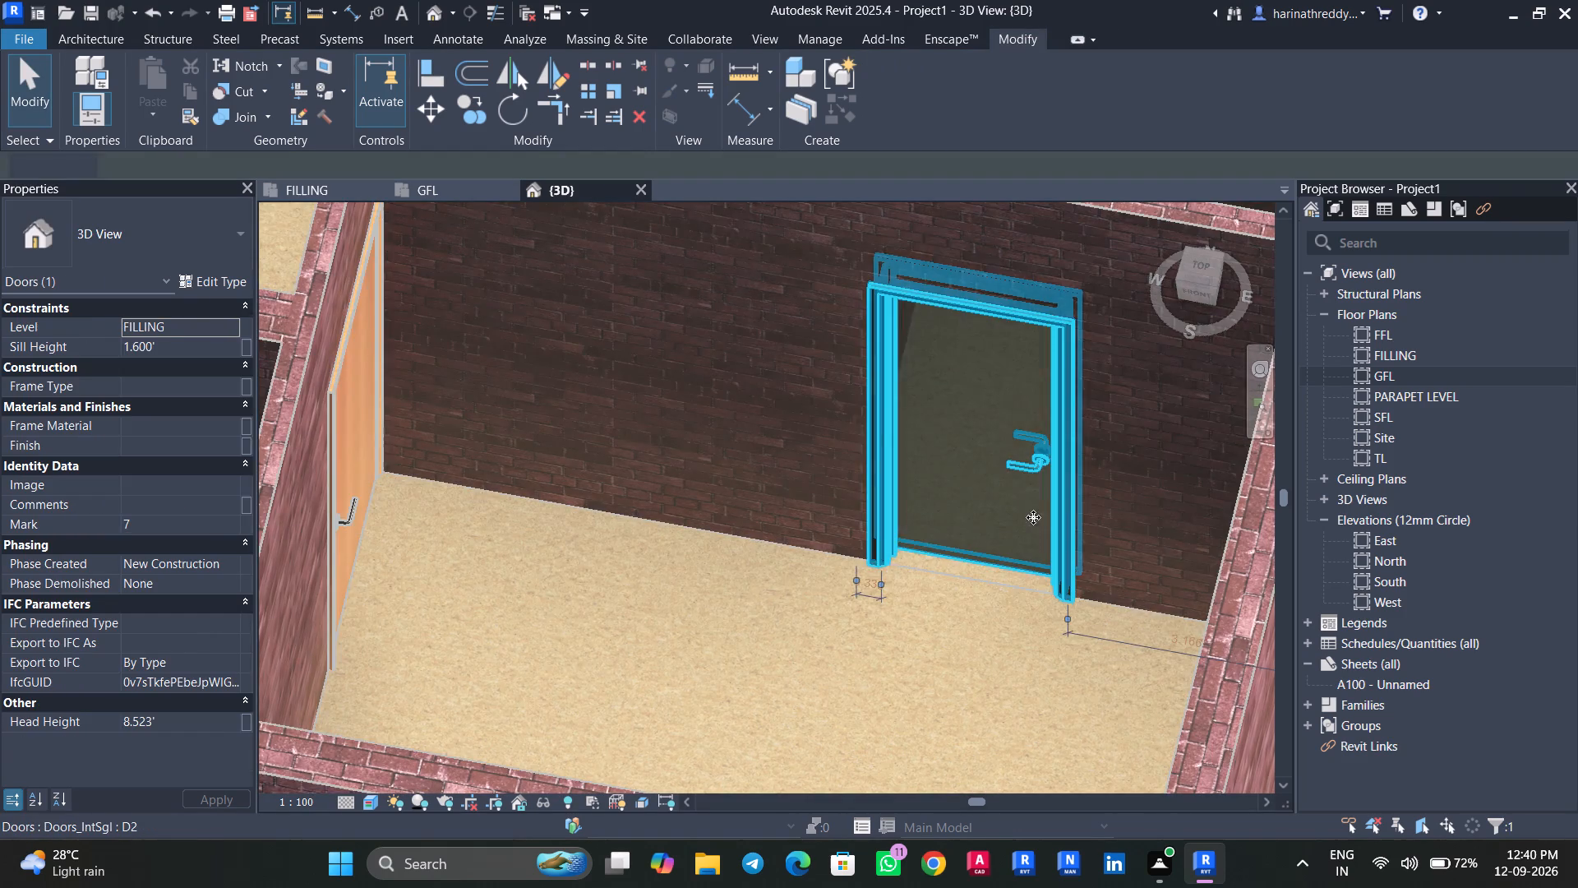
{"action": "scroll", "coordinate": [939, 678], "scroll_direction": "down", "scroll_amount": 9}
{"action": "middle_click_drag", "start_coordinate": [931, 664], "coordinate": [937, 731]}
{"action": "left_click", "coordinate": [972, 429]}
{"action": "scroll", "coordinate": [827, 534], "scroll_direction": "up", "scroll_amount": 5}
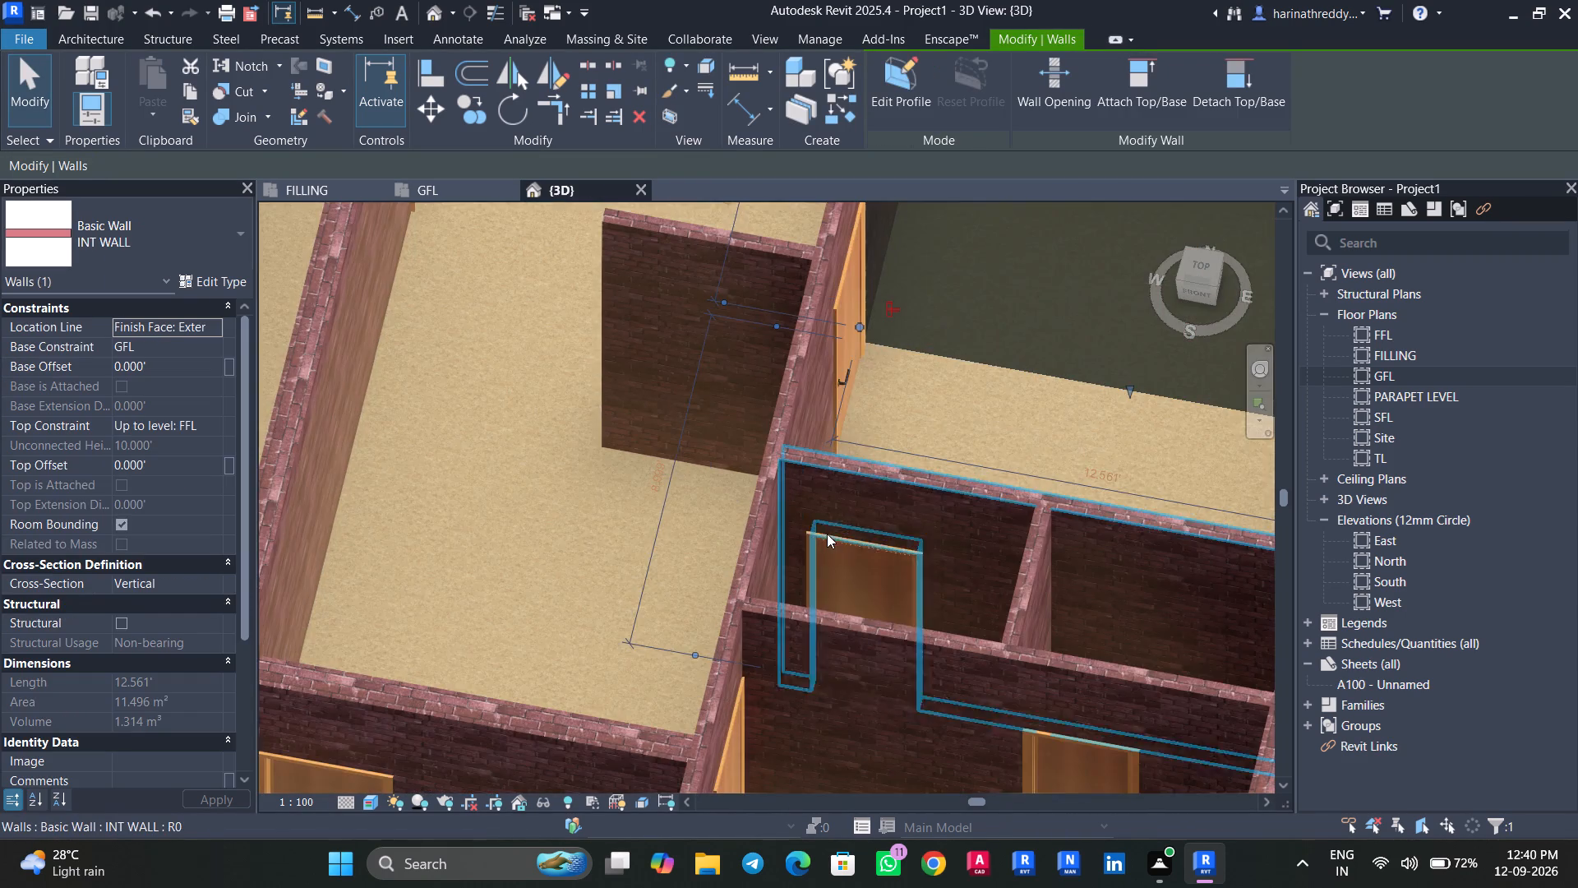
{"action": "left_click", "coordinate": [840, 552]}
{"action": "scroll", "coordinate": [824, 576], "scroll_direction": "down", "scroll_amount": 6}
{"action": "scroll", "coordinate": [824, 576], "scroll_direction": "up", "scroll_amount": 1}
{"action": "scroll", "coordinate": [824, 576], "scroll_direction": "down", "scroll_amount": 2}
{"action": "left_click", "coordinate": [1141, 715]}
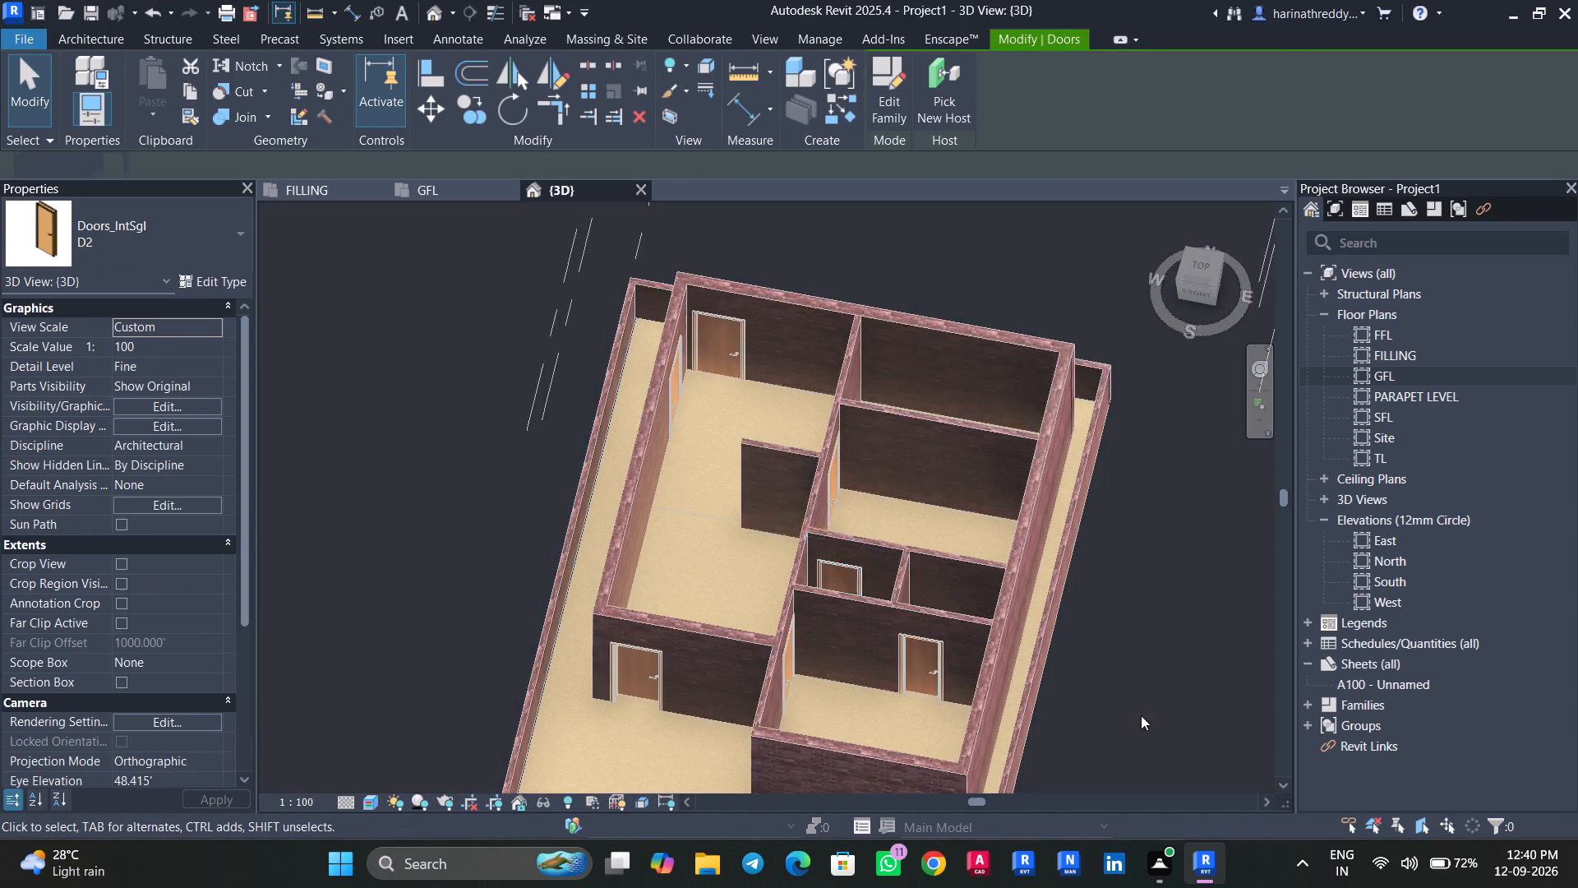
{"action": "scroll", "coordinate": [1141, 715], "scroll_direction": "down", "scroll_amount": 2}
{"action": "scroll", "coordinate": [1141, 715], "scroll_direction": "up", "scroll_amount": 1}
{"action": "middle_click_drag", "start_coordinate": [1141, 715], "coordinate": [1055, 647]}
{"action": "scroll", "coordinate": [1055, 647], "scroll_direction": "up", "scroll_amount": 1}
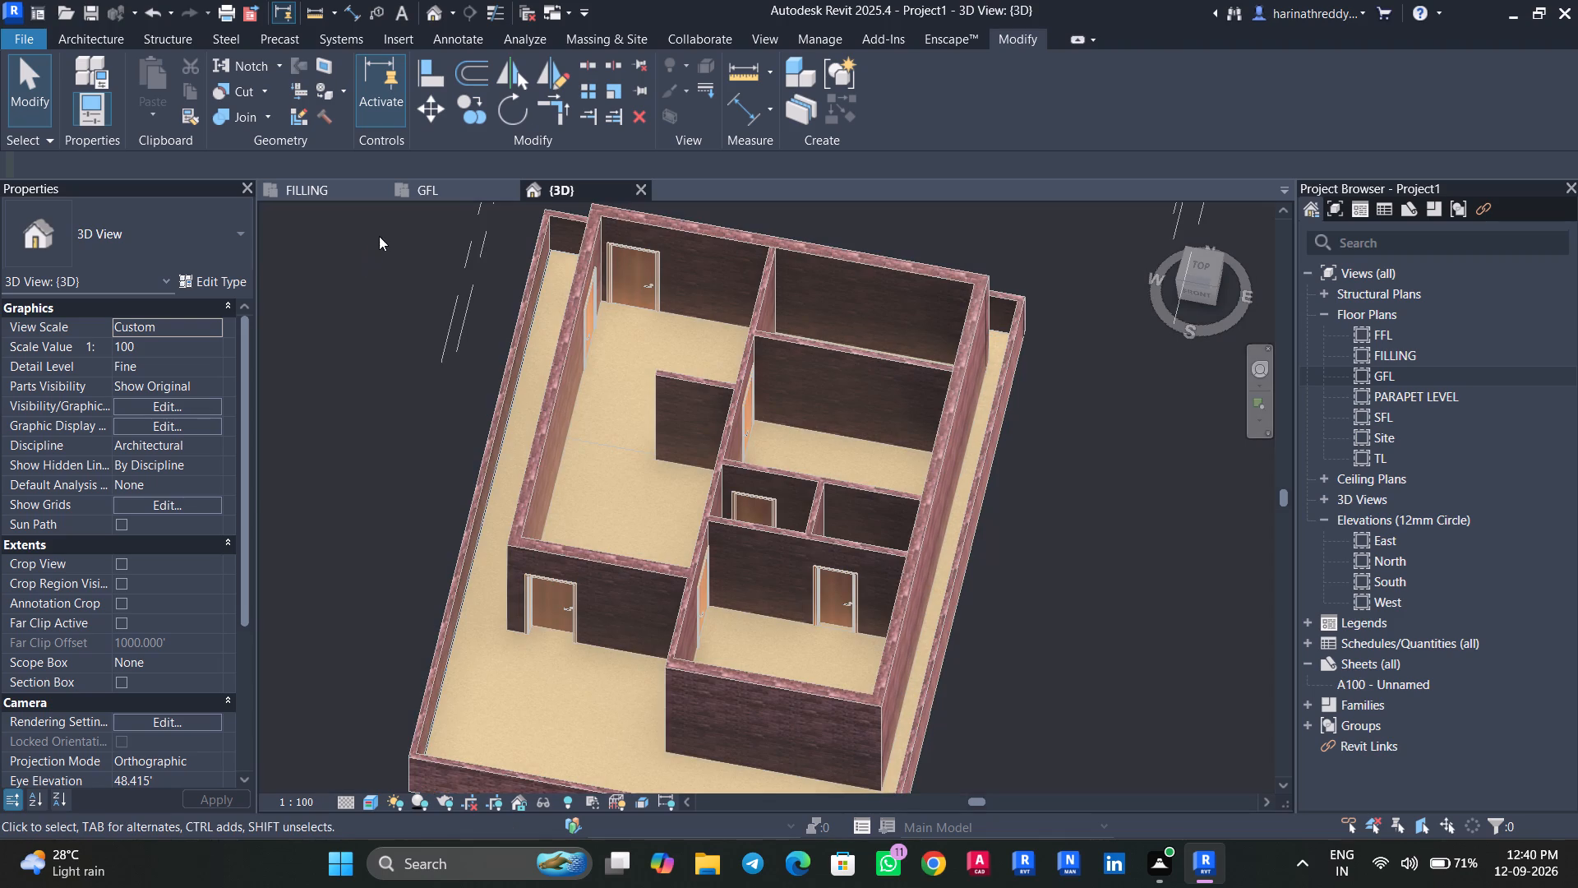
{"action": "left_click", "coordinate": [465, 177]}
{"action": "left_click", "coordinate": [456, 187]}
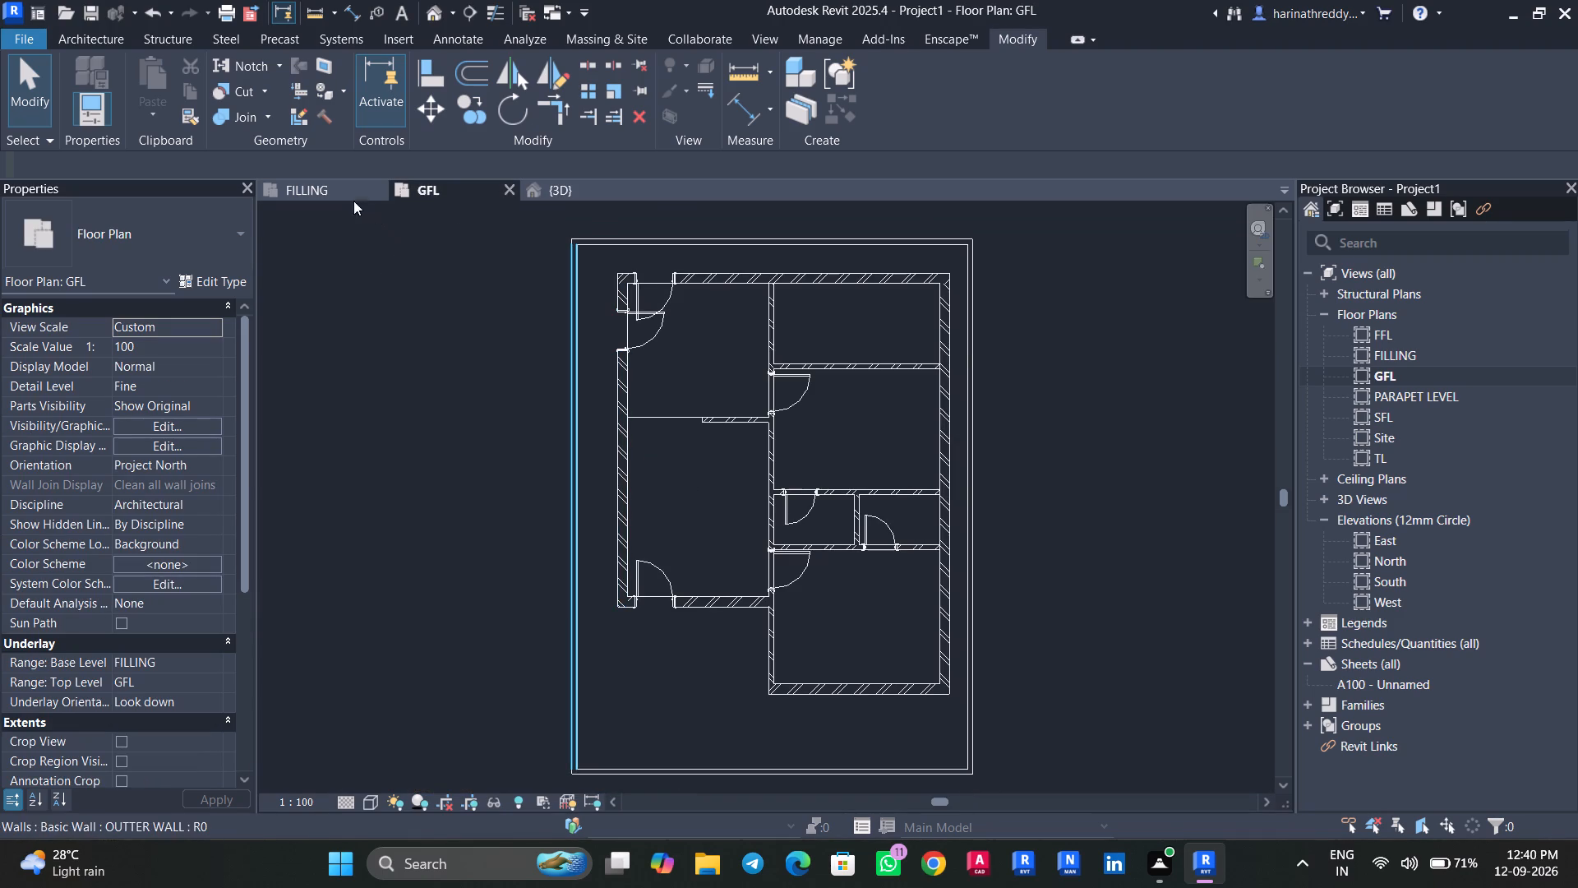
{"action": "left_click", "coordinate": [330, 191]}
{"action": "scroll", "coordinate": [744, 480], "scroll_direction": "down", "scroll_amount": 8}
{"action": "middle_click_drag", "start_coordinate": [852, 399], "coordinate": [844, 501]}
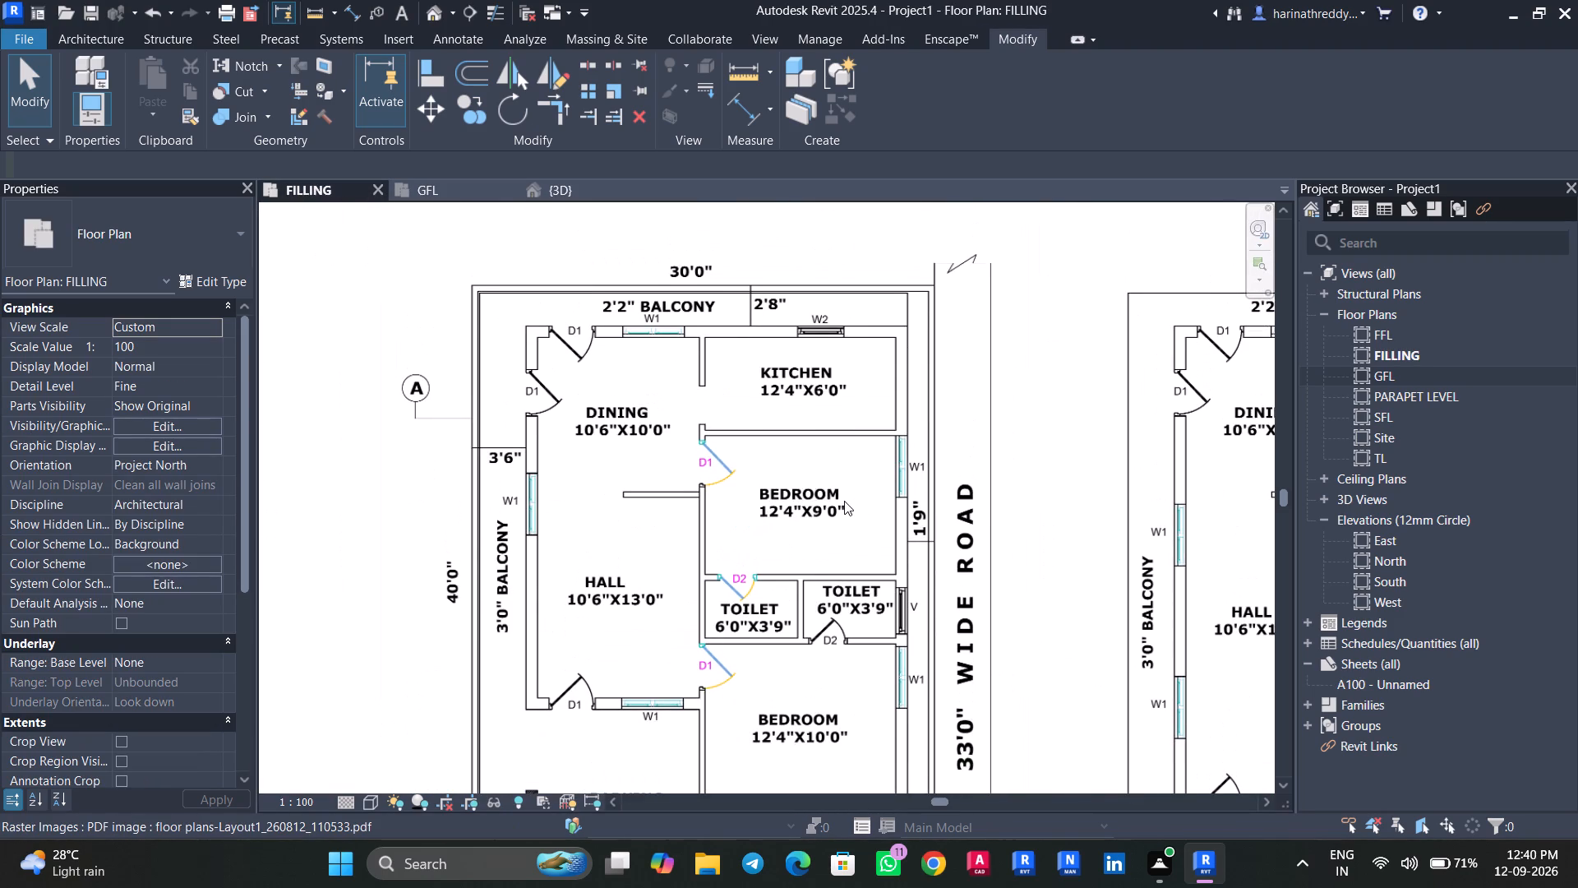
Browse finish-layer materials for the upper bedroom's BED ROOM FLOORING floor type, searching for BED and B, and cancel out of the type editing.
{"action": "left_click", "coordinate": [574, 198]}
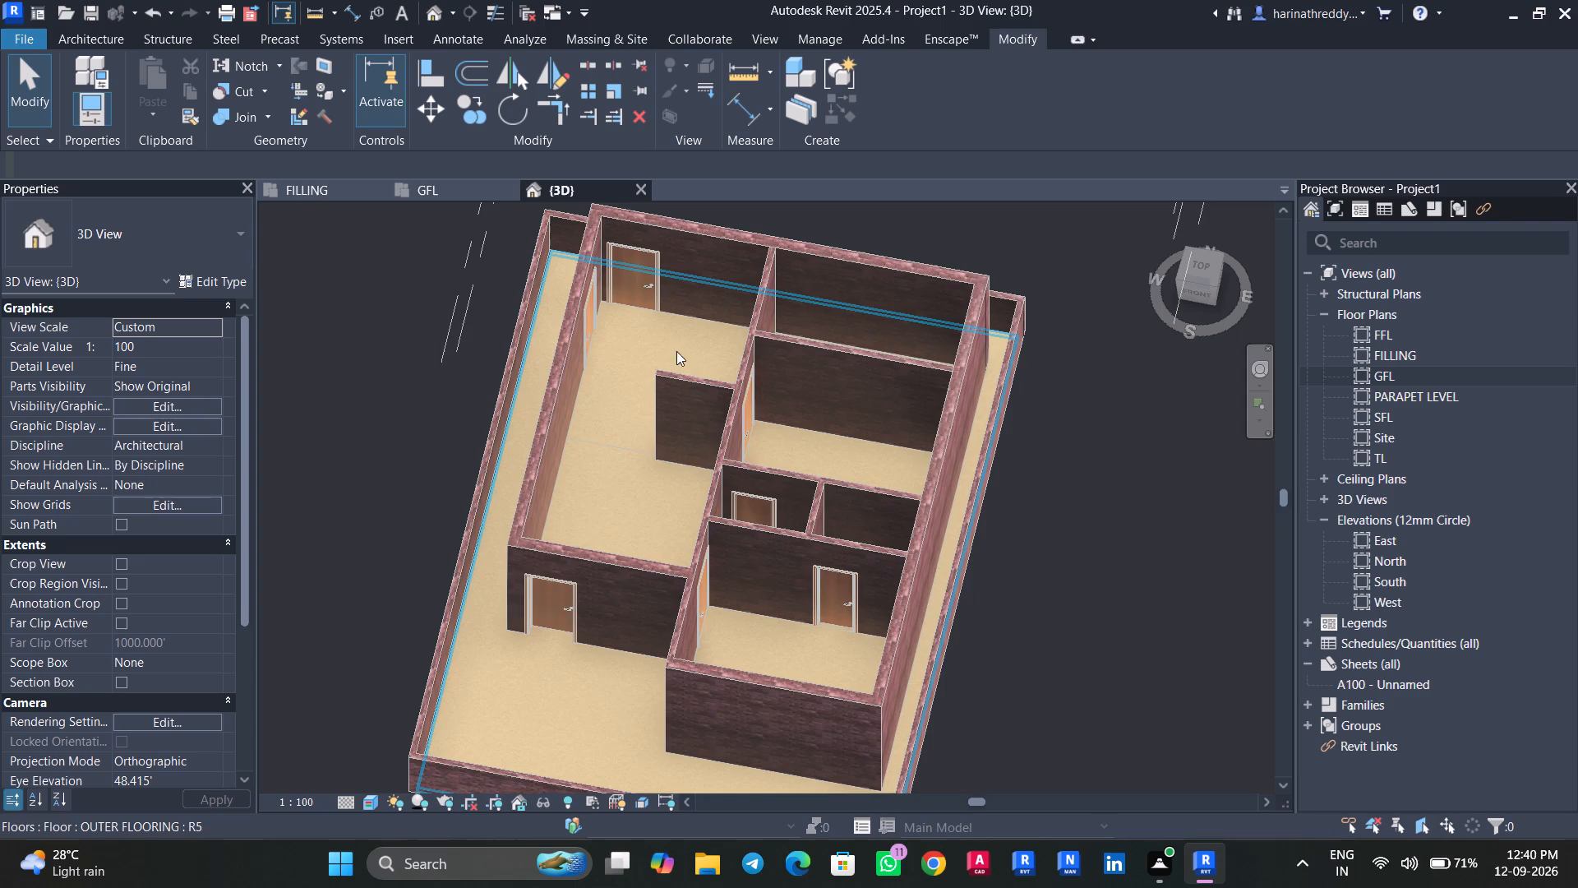
{"action": "scroll", "coordinate": [662, 351], "scroll_direction": "up", "scroll_amount": 3}
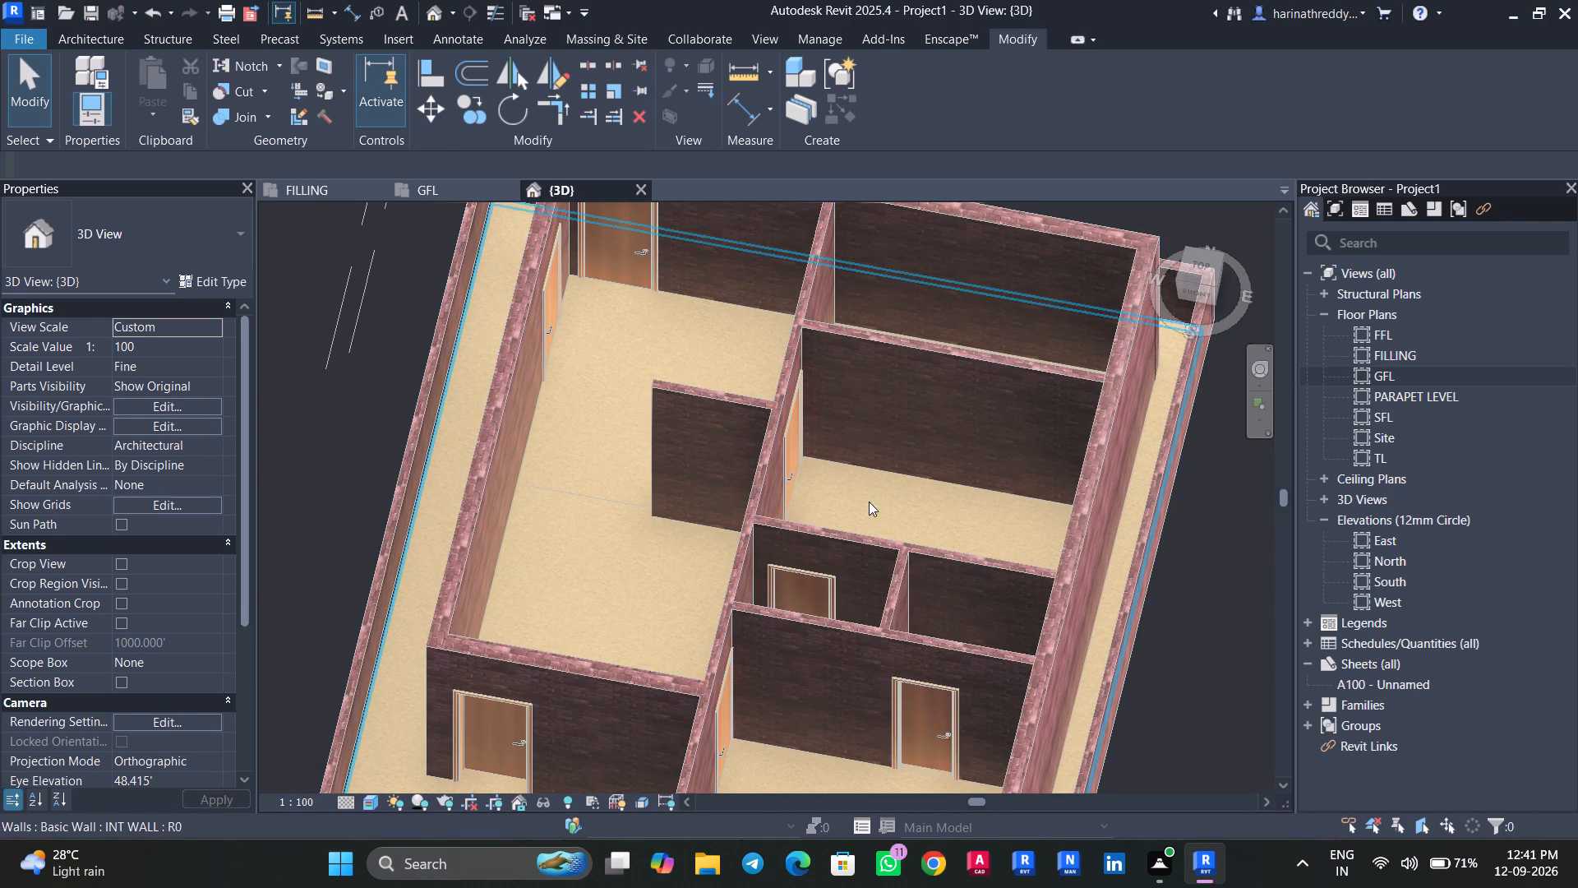
{"action": "middle_click_drag", "start_coordinate": [927, 505], "coordinate": [917, 605], "text": "shift"}
{"action": "key", "text": "Tab"}
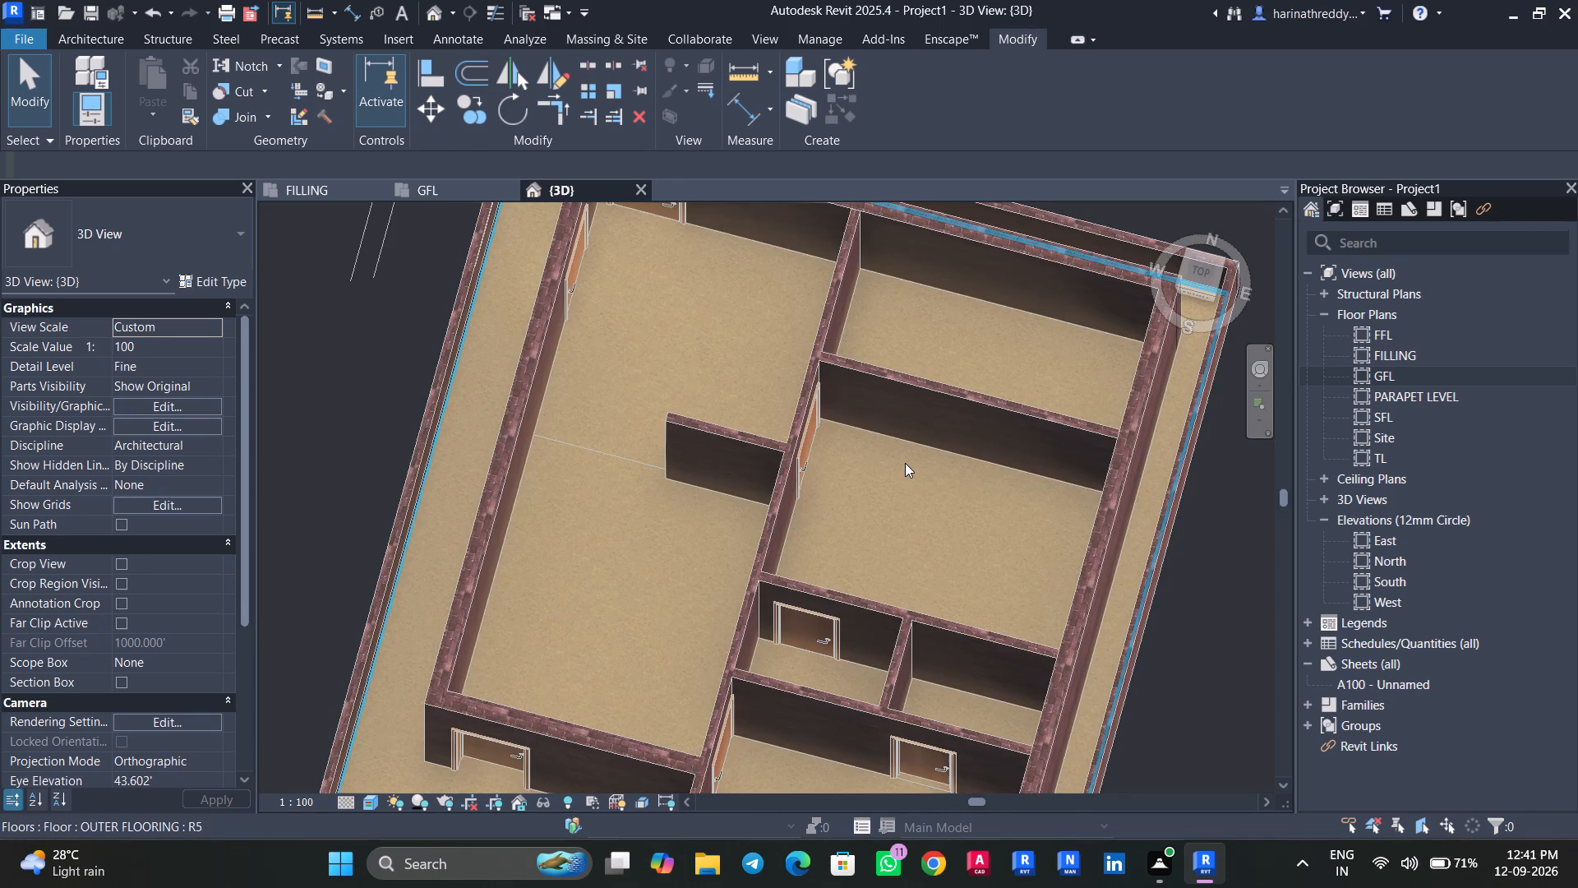
{"action": "left_click", "coordinate": [905, 463]}
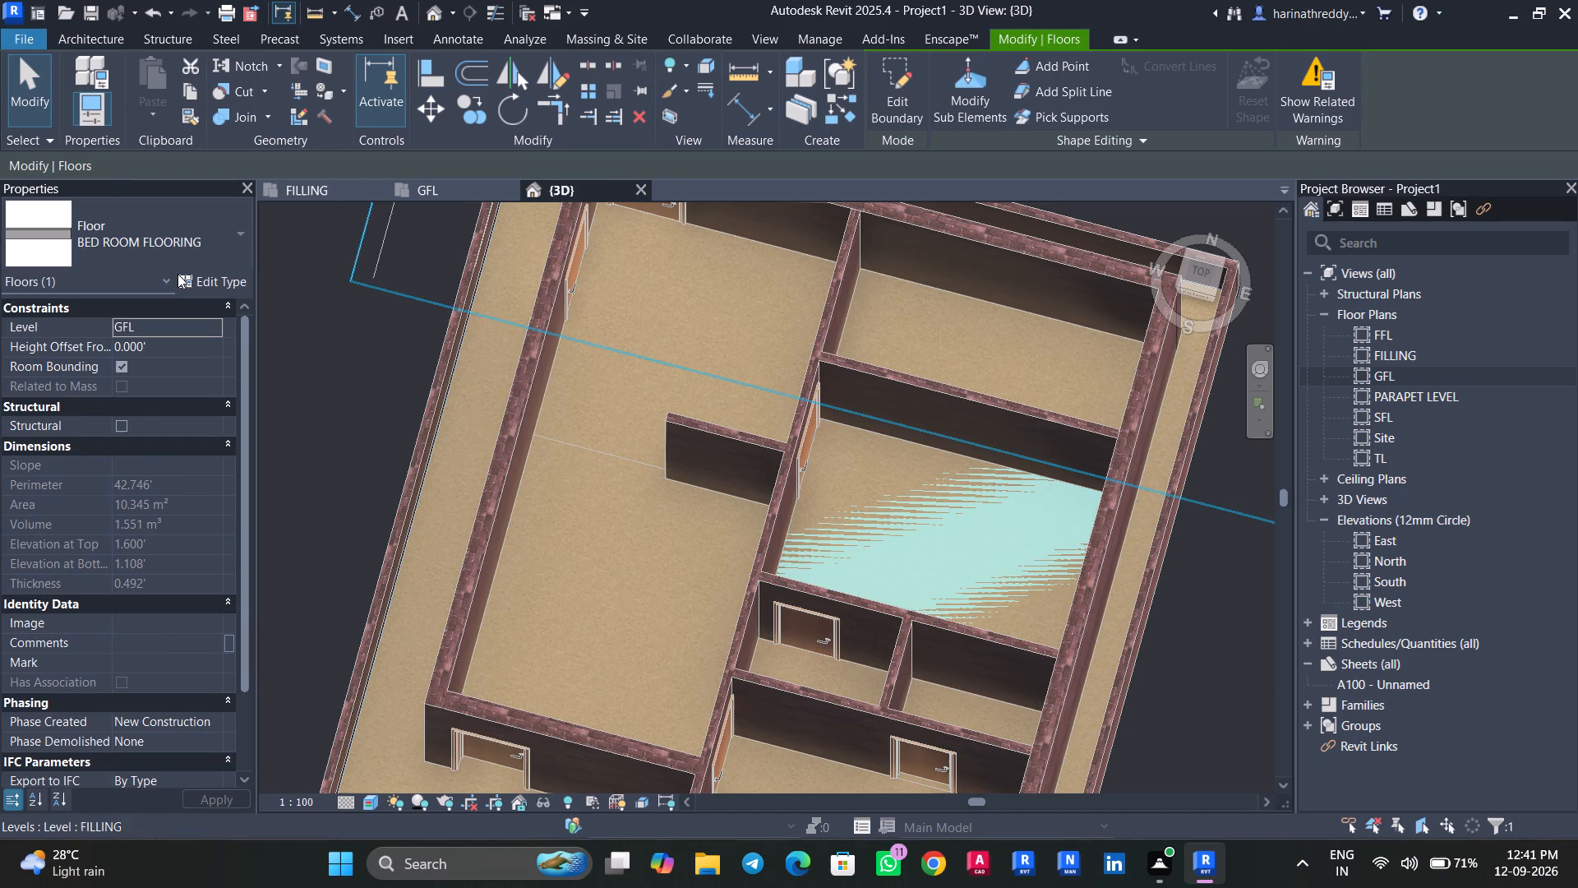
{"action": "left_click", "coordinate": [195, 280]}
{"action": "left_click", "coordinate": [1031, 372]}
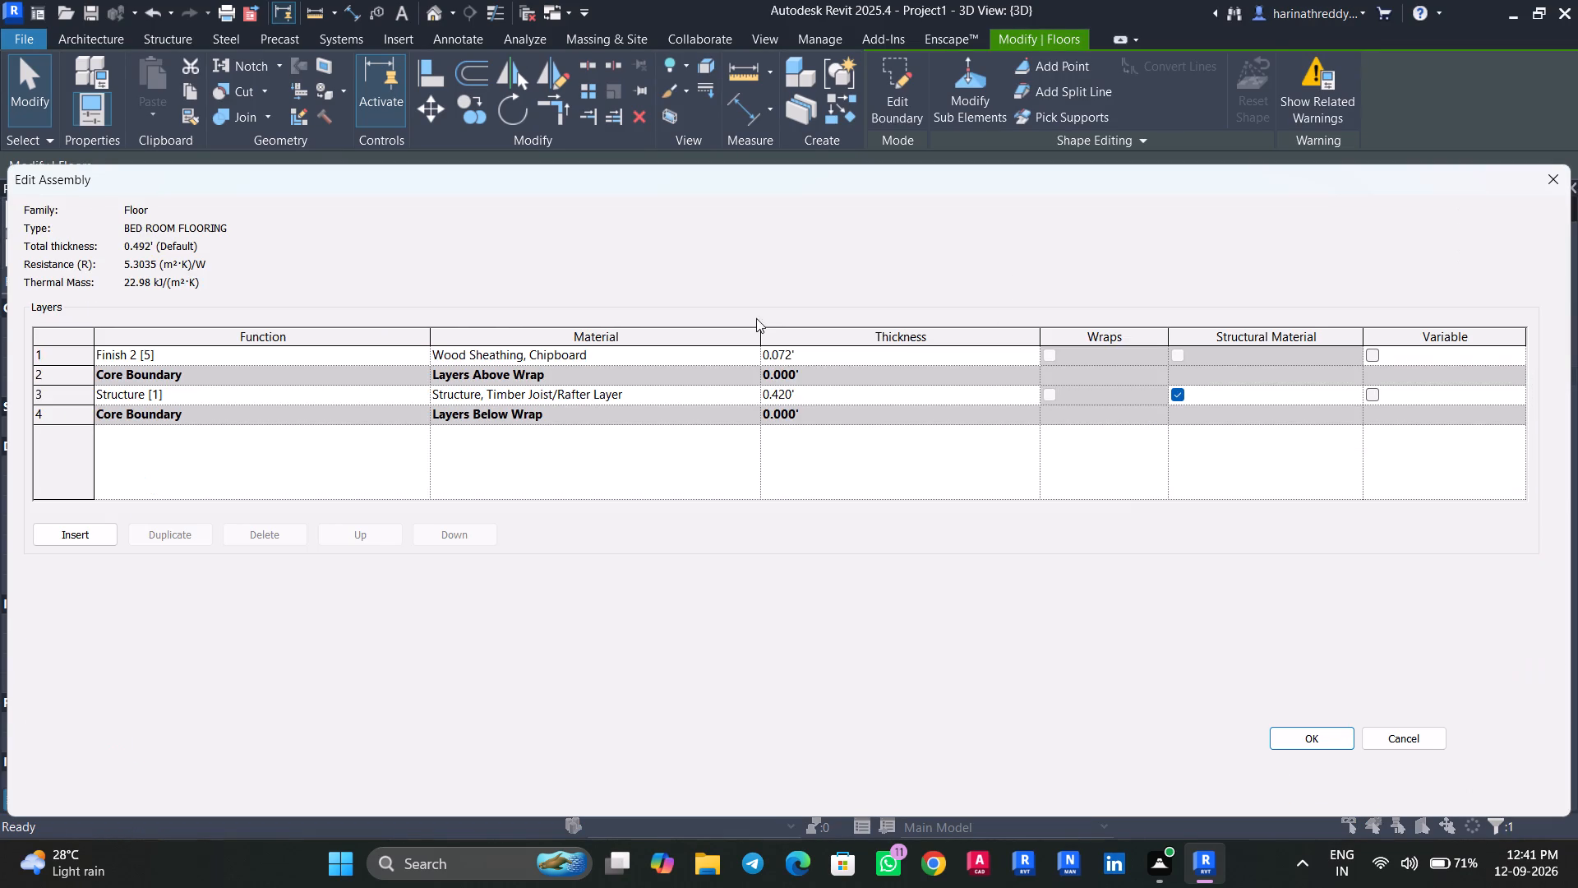
{"action": "left_click", "coordinate": [752, 358]}
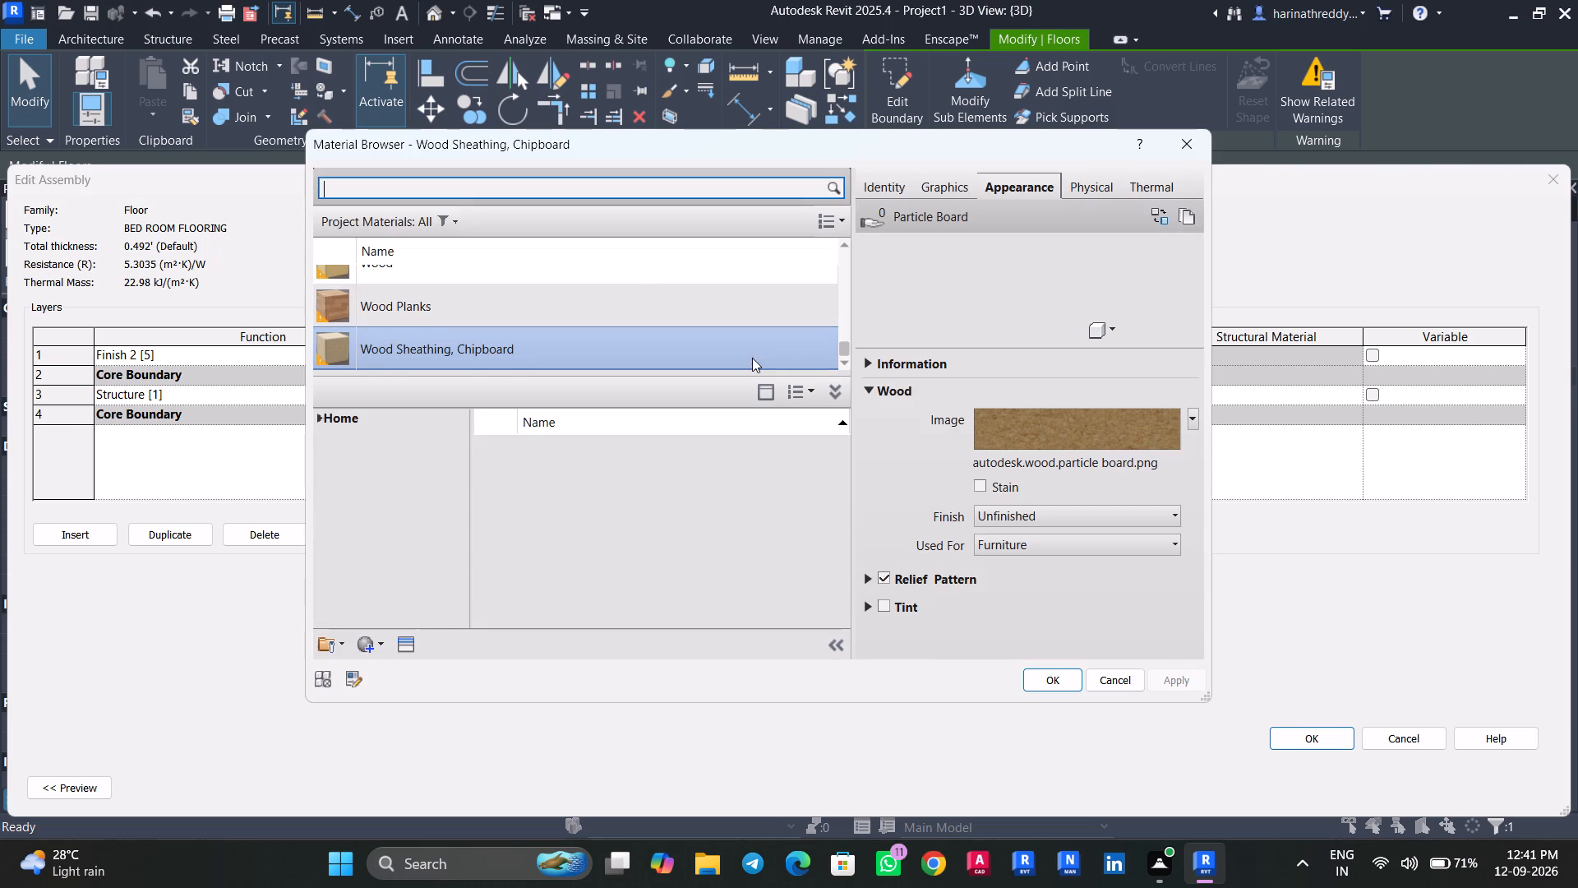
{"action": "left_click", "coordinate": [566, 186]}
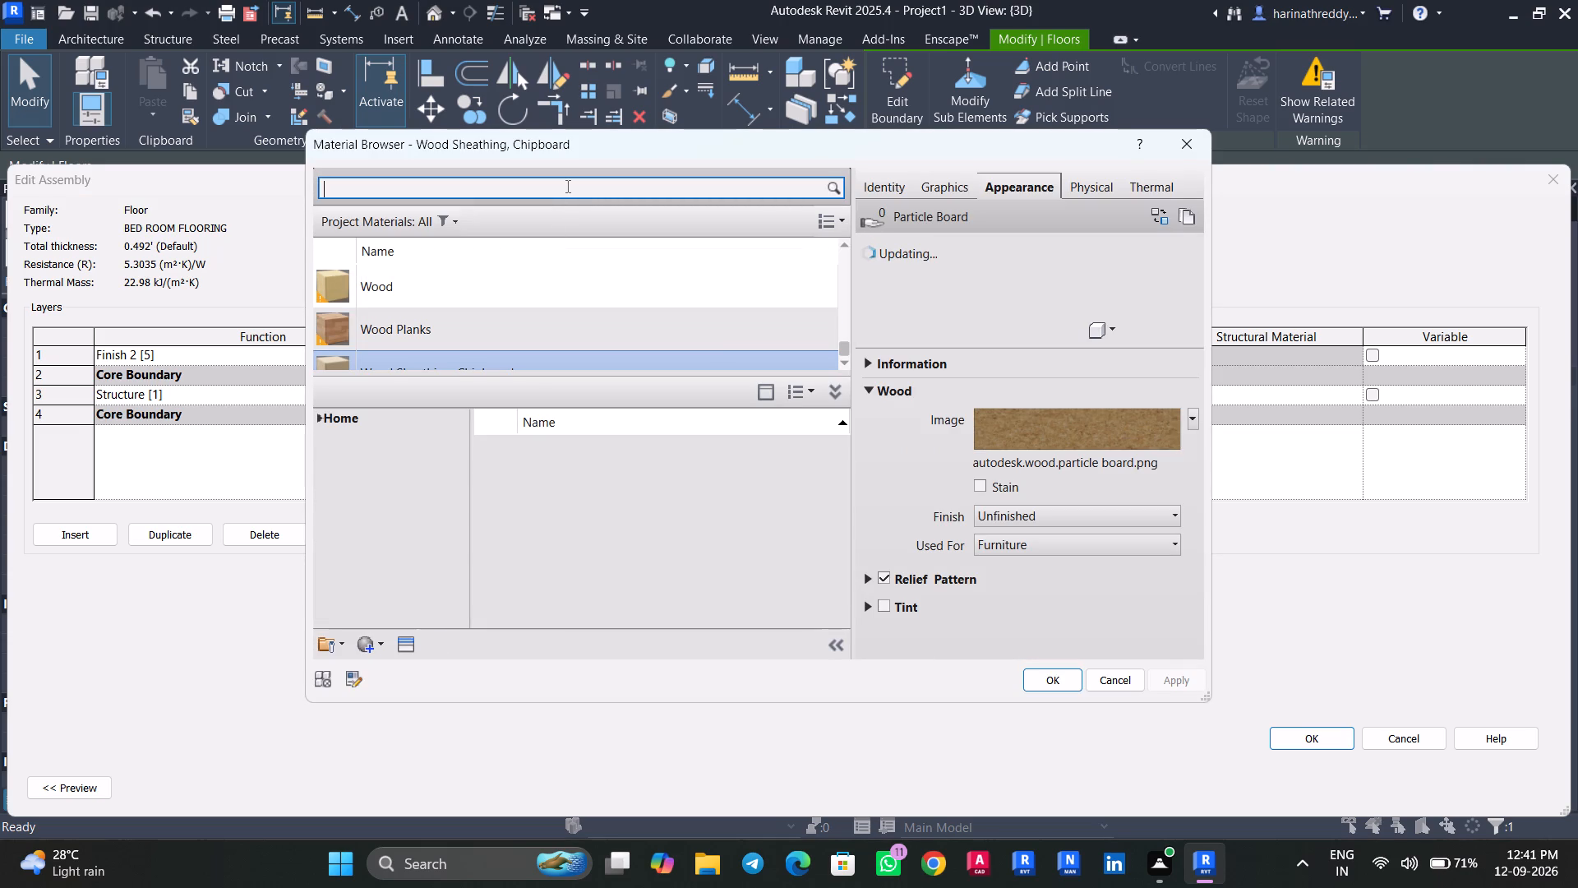
{"action": "type", "text": "BED"}
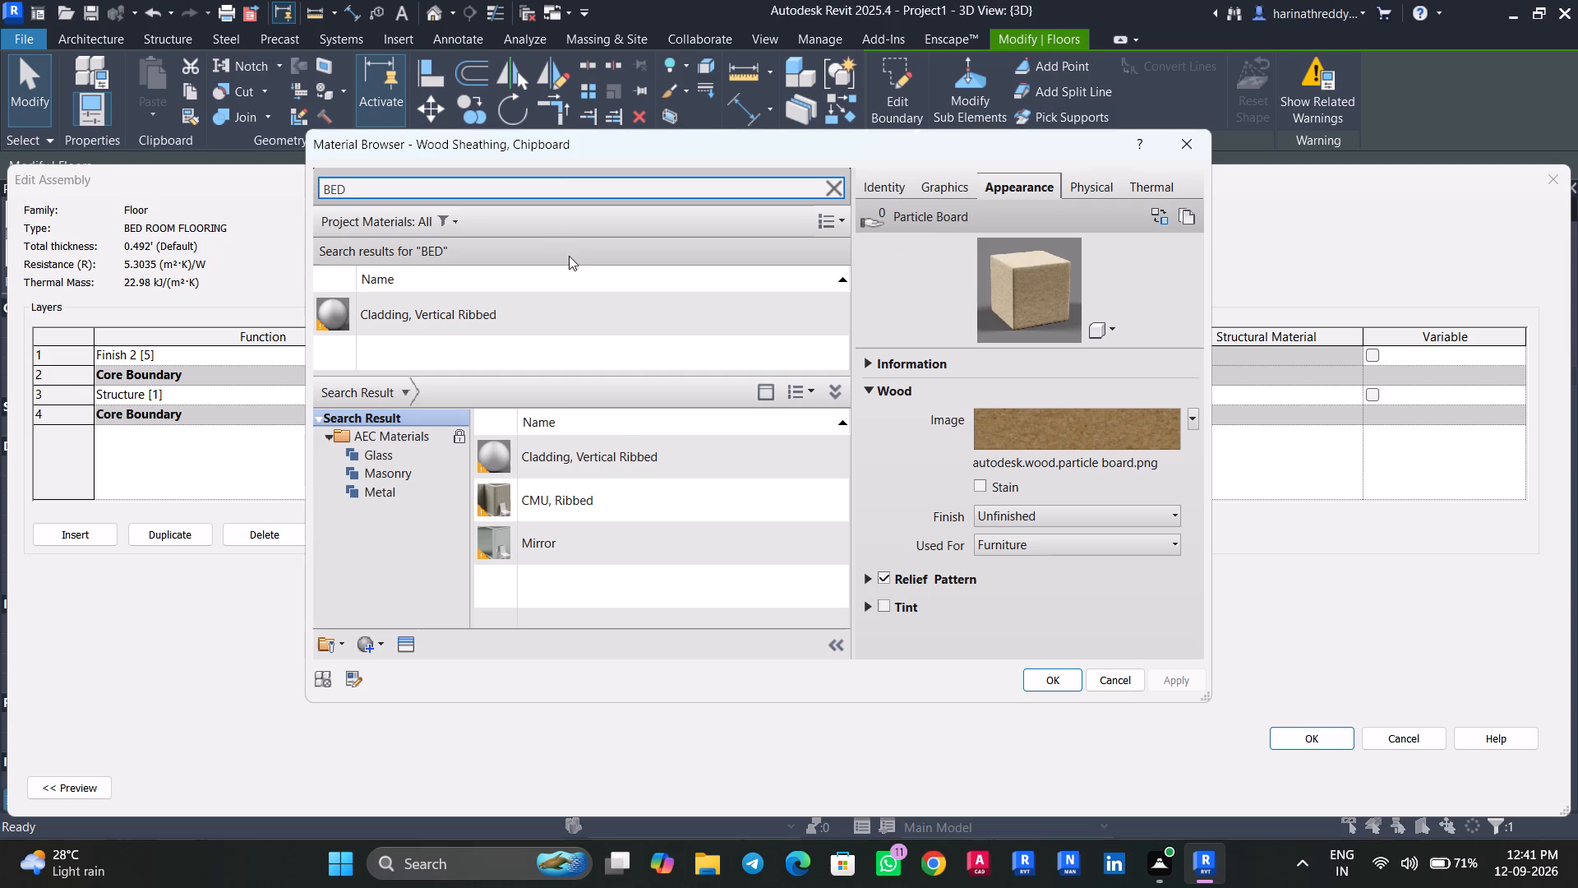
{"action": "scroll", "coordinate": [579, 300], "scroll_direction": "up", "scroll_amount": 3}
{"action": "scroll", "coordinate": [579, 300], "scroll_direction": "down", "scroll_amount": 6}
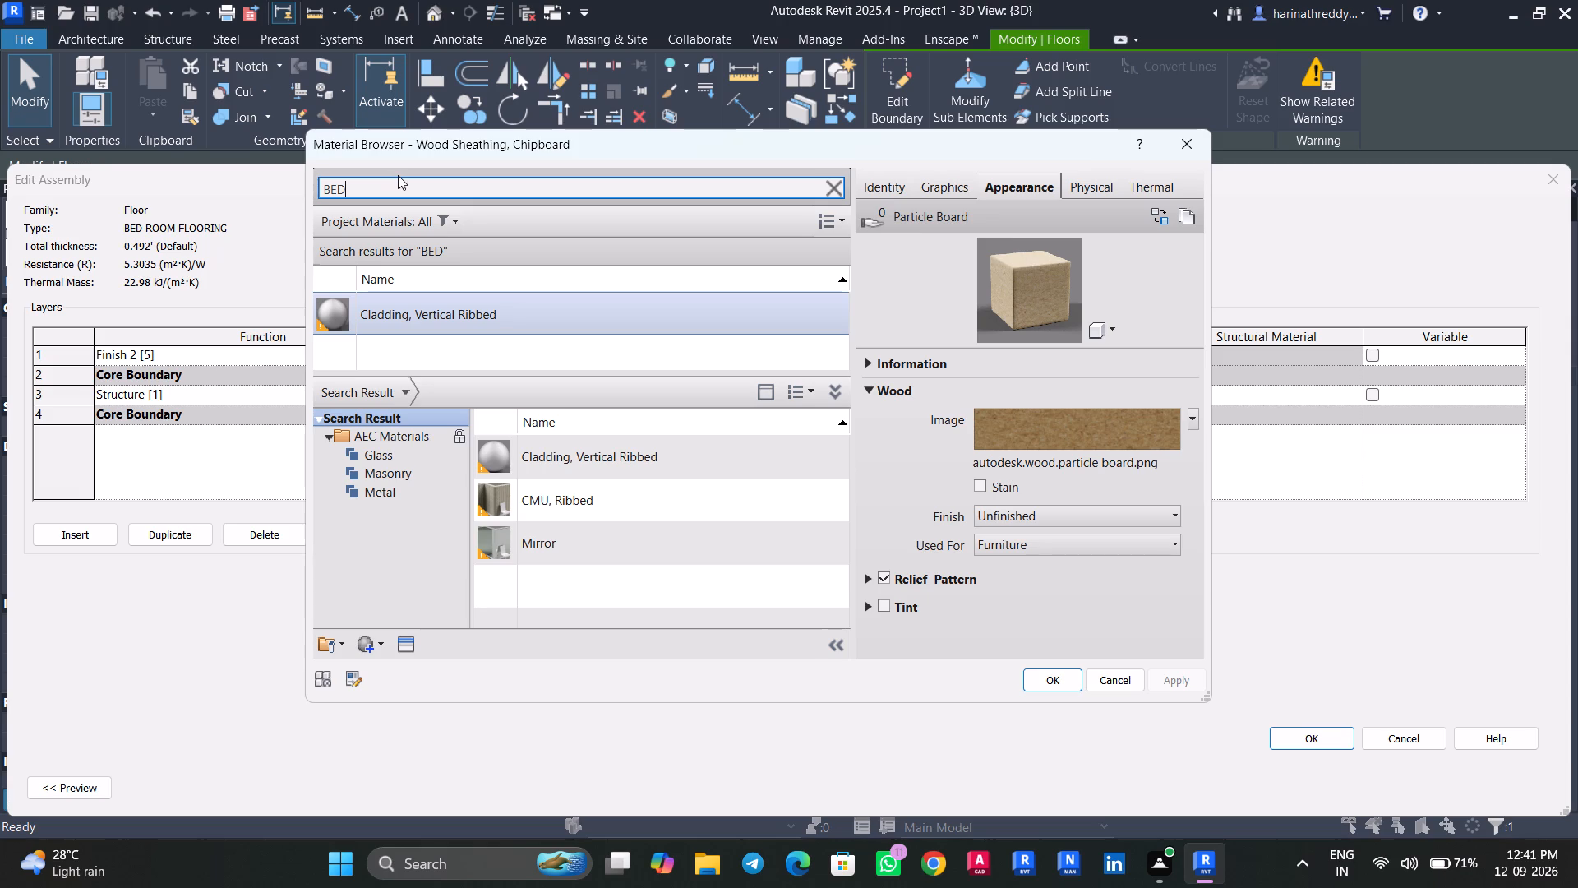
{"action": "key", "text": "BackSpace"}
{"action": "key", "text": "BackSpace"}
{"action": "scroll", "coordinate": [473, 346], "scroll_direction": "down", "scroll_amount": 3}
{"action": "scroll", "coordinate": [473, 346], "scroll_direction": "up", "scroll_amount": 1}
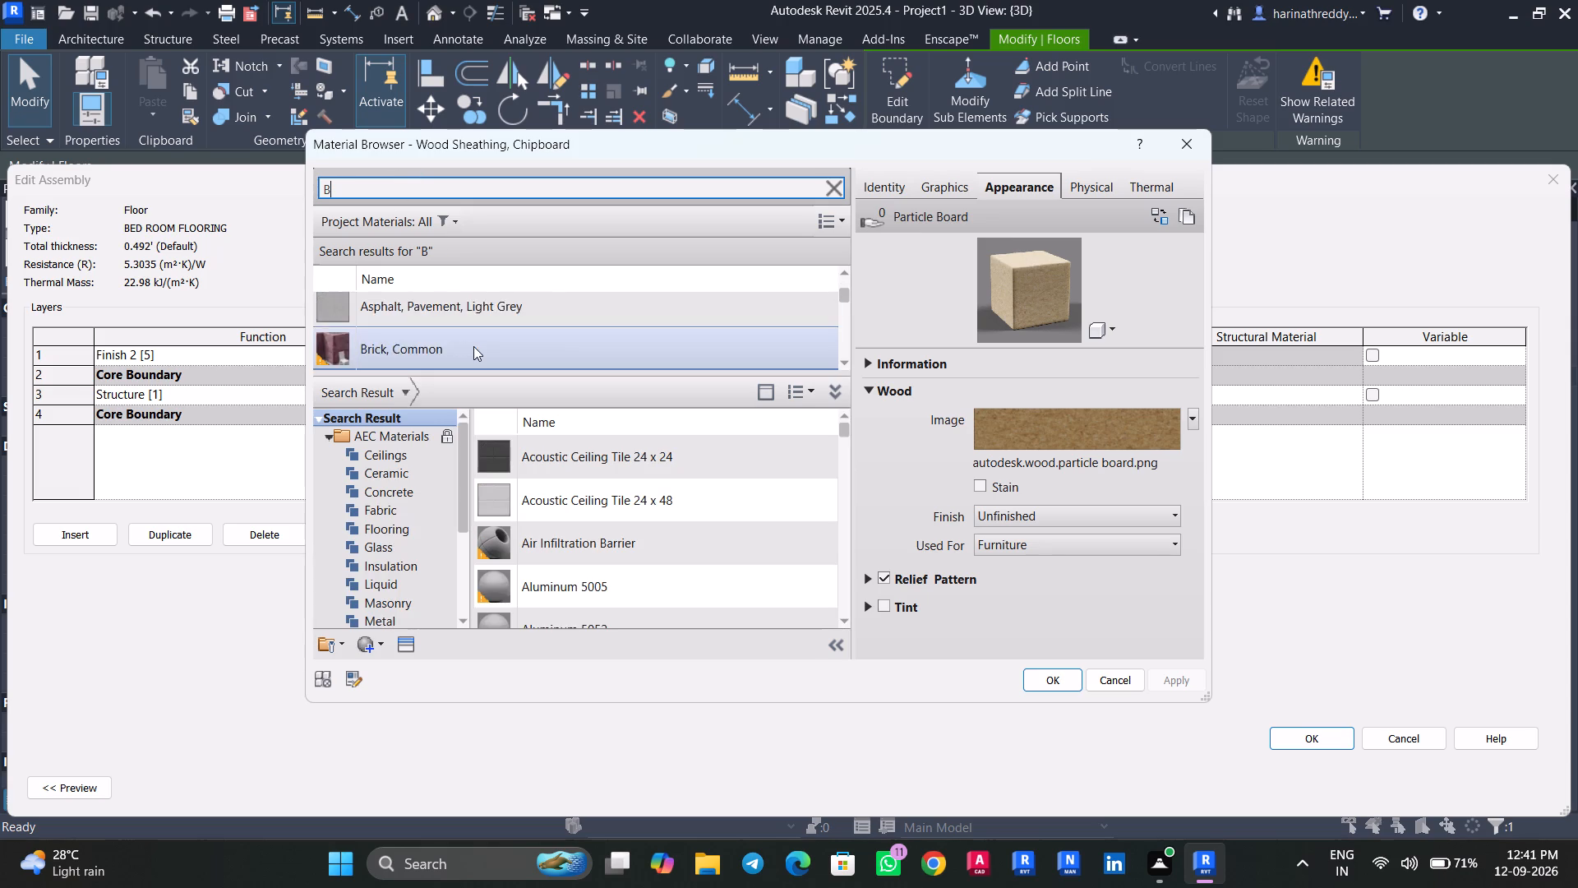
{"action": "scroll", "coordinate": [473, 346], "scroll_direction": "down", "scroll_amount": 17}
{"action": "scroll", "coordinate": [475, 345], "scroll_direction": "up", "scroll_amount": 1}
{"action": "scroll", "coordinate": [475, 345], "scroll_direction": "down", "scroll_amount": 14}
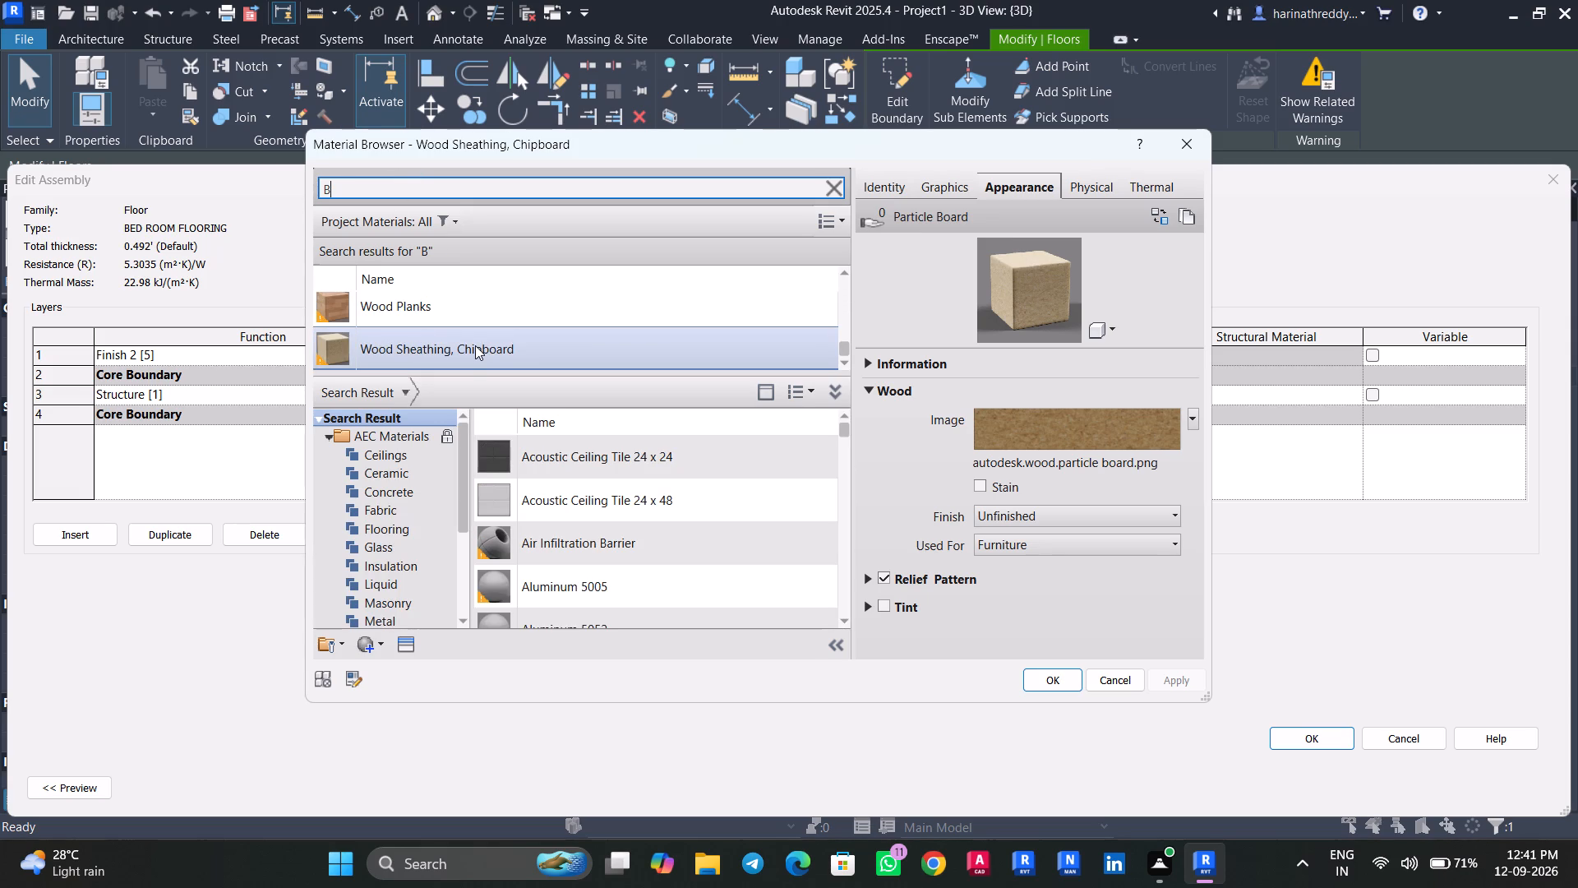
{"action": "scroll", "coordinate": [475, 345], "scroll_direction": "down", "scroll_amount": 7}
{"action": "left_click", "coordinate": [1108, 678]}
{"action": "left_click", "coordinate": [1363, 739]}
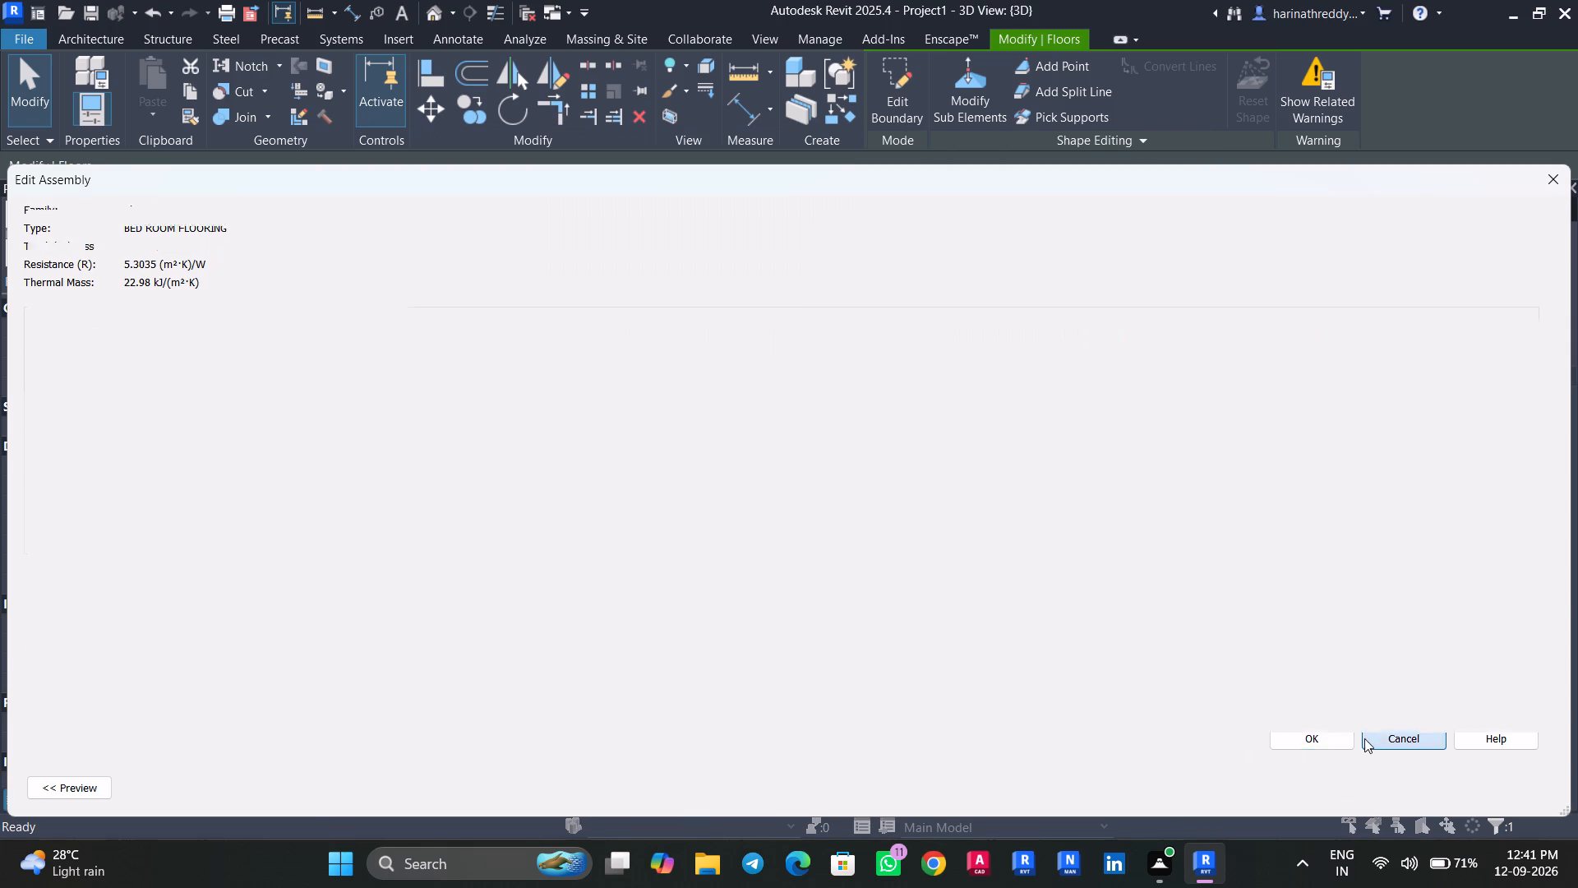
{"action": "left_click", "coordinate": [1442, 784]}
{"action": "key", "text": "Escape"}
{"action": "key", "text": "Escape"}
{"action": "key", "text": "Escape"}
Review the model in 3D and examine the ground floor plan drawing in the FILLING view around the lower bedroom and its W1 window.
{"action": "scroll", "coordinate": [532, 520], "scroll_direction": "down", "scroll_amount": 6}
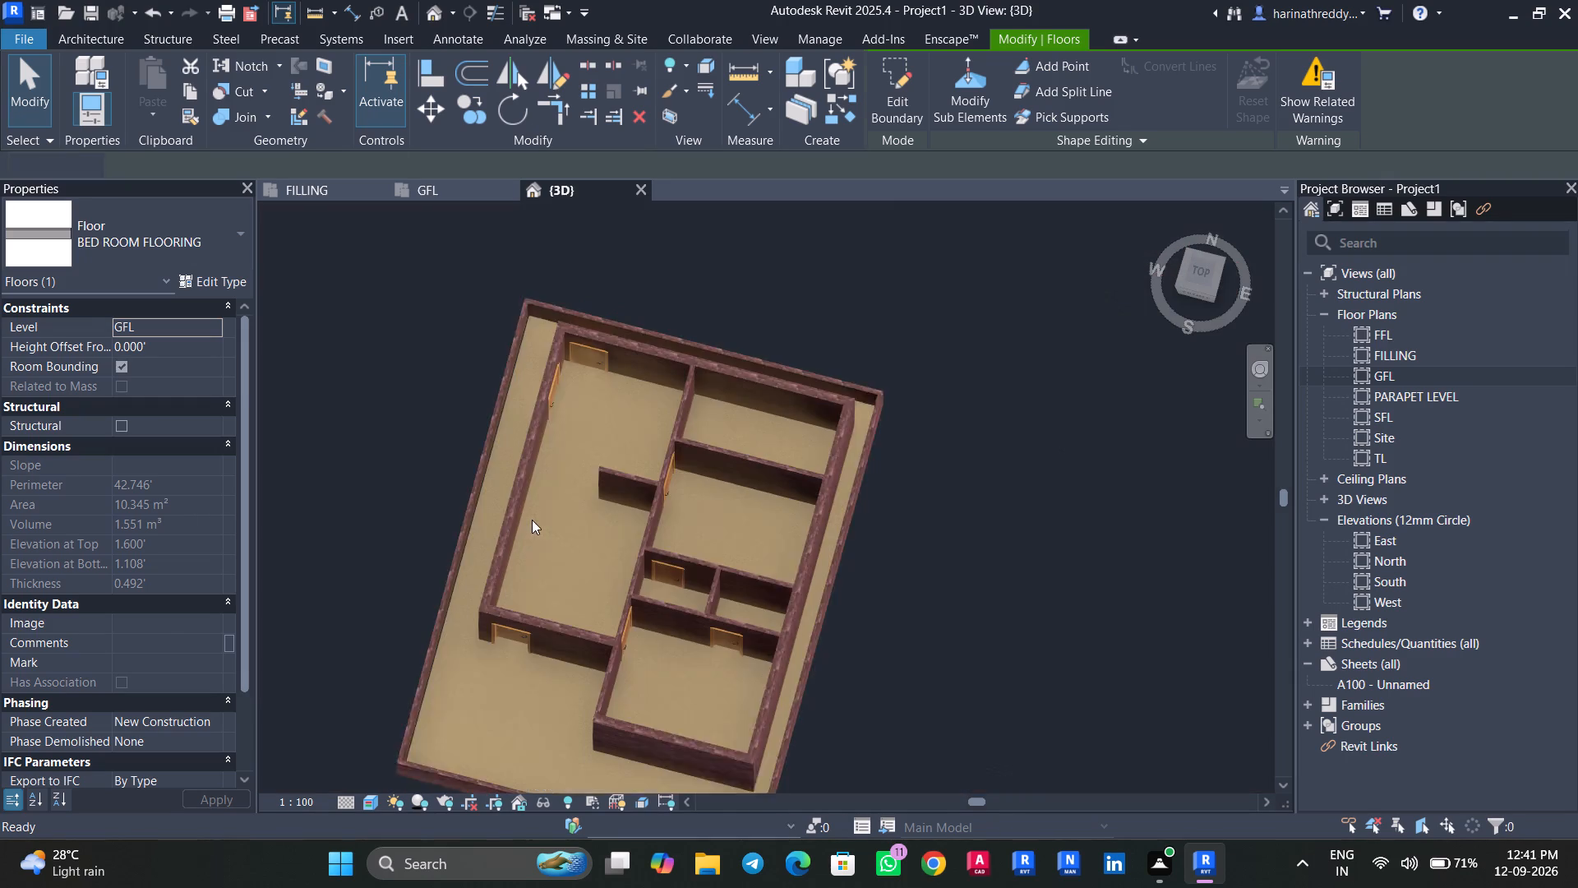
{"action": "middle_click_drag", "start_coordinate": [898, 618], "coordinate": [901, 505], "text": "shift"}
{"action": "middle_click_drag", "start_coordinate": [915, 523], "coordinate": [909, 405]}
{"action": "scroll", "coordinate": [909, 405], "scroll_direction": "up", "scroll_amount": 1}
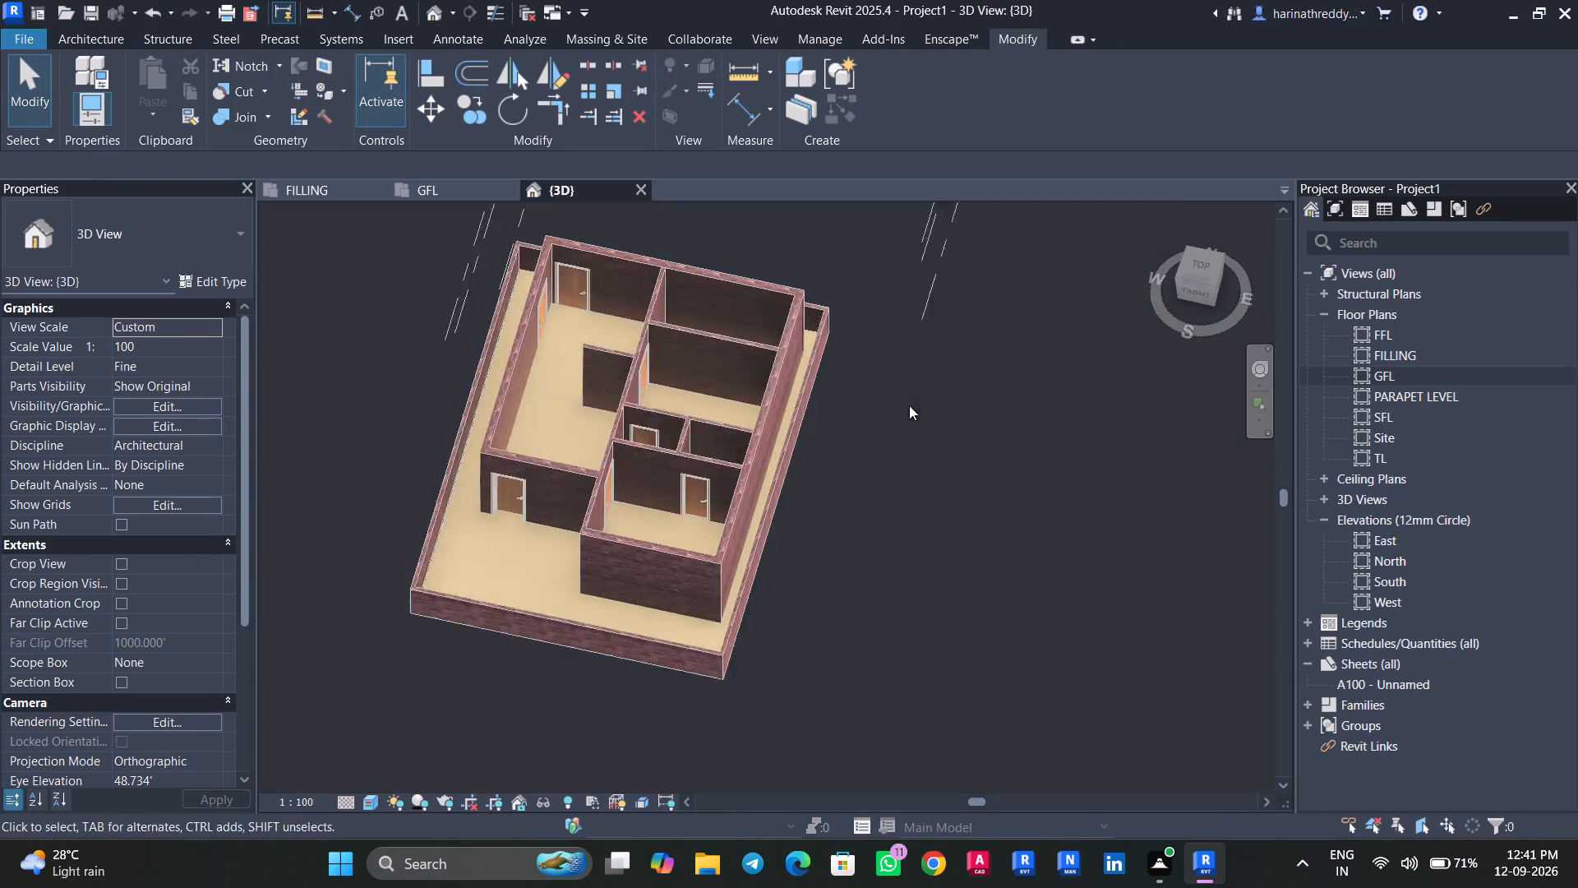
{"action": "left_click", "coordinate": [427, 191]}
{"action": "left_click", "coordinate": [313, 184]}
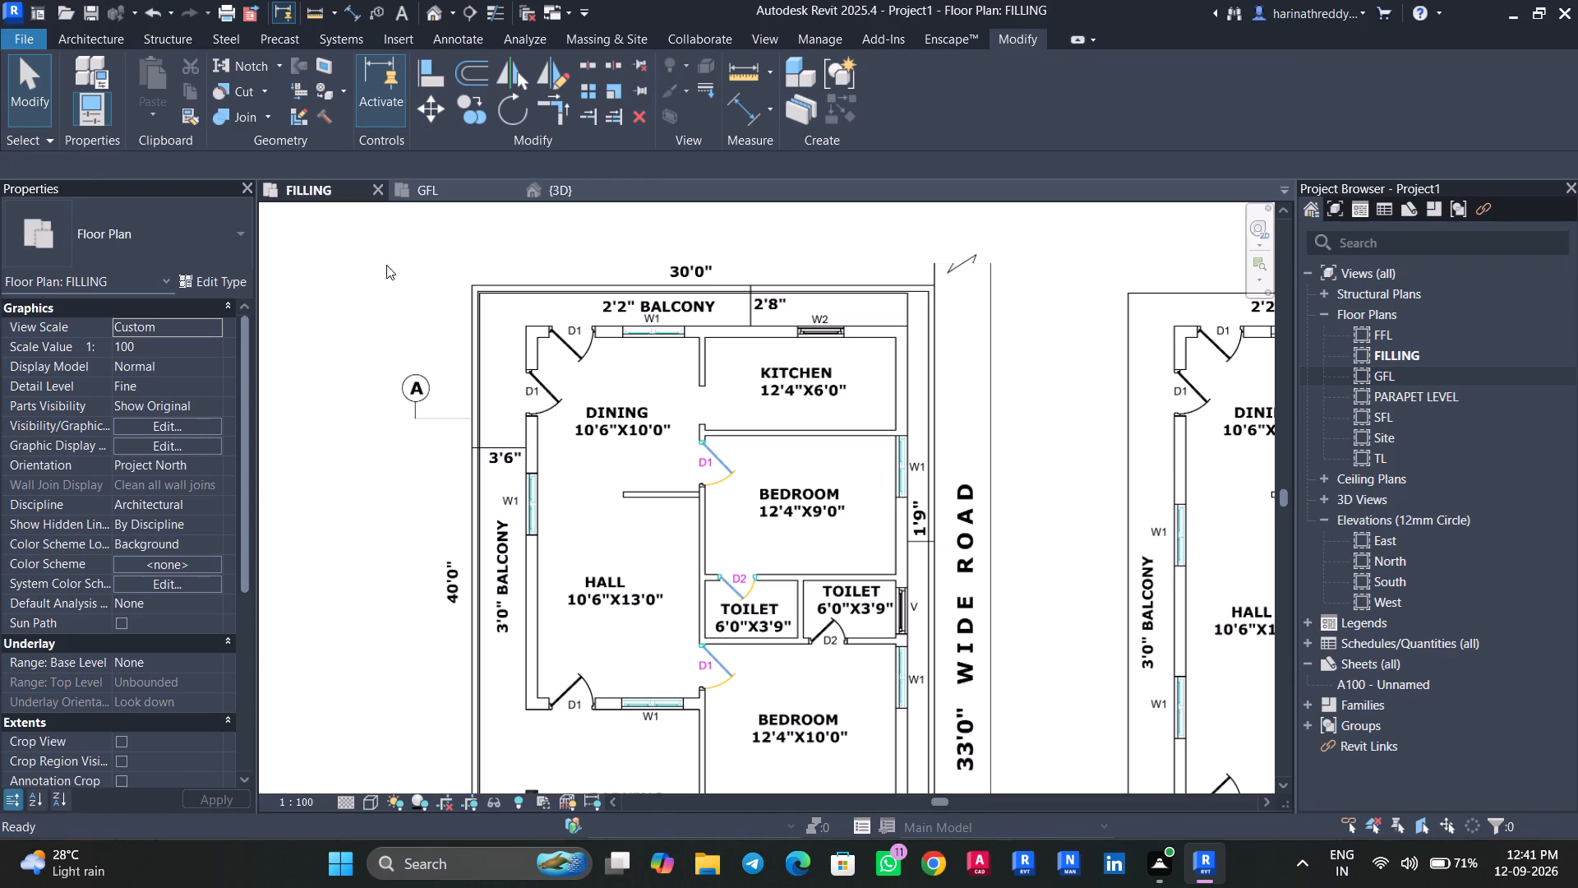
{"action": "scroll", "coordinate": [745, 430], "scroll_direction": "down", "scroll_amount": 2}
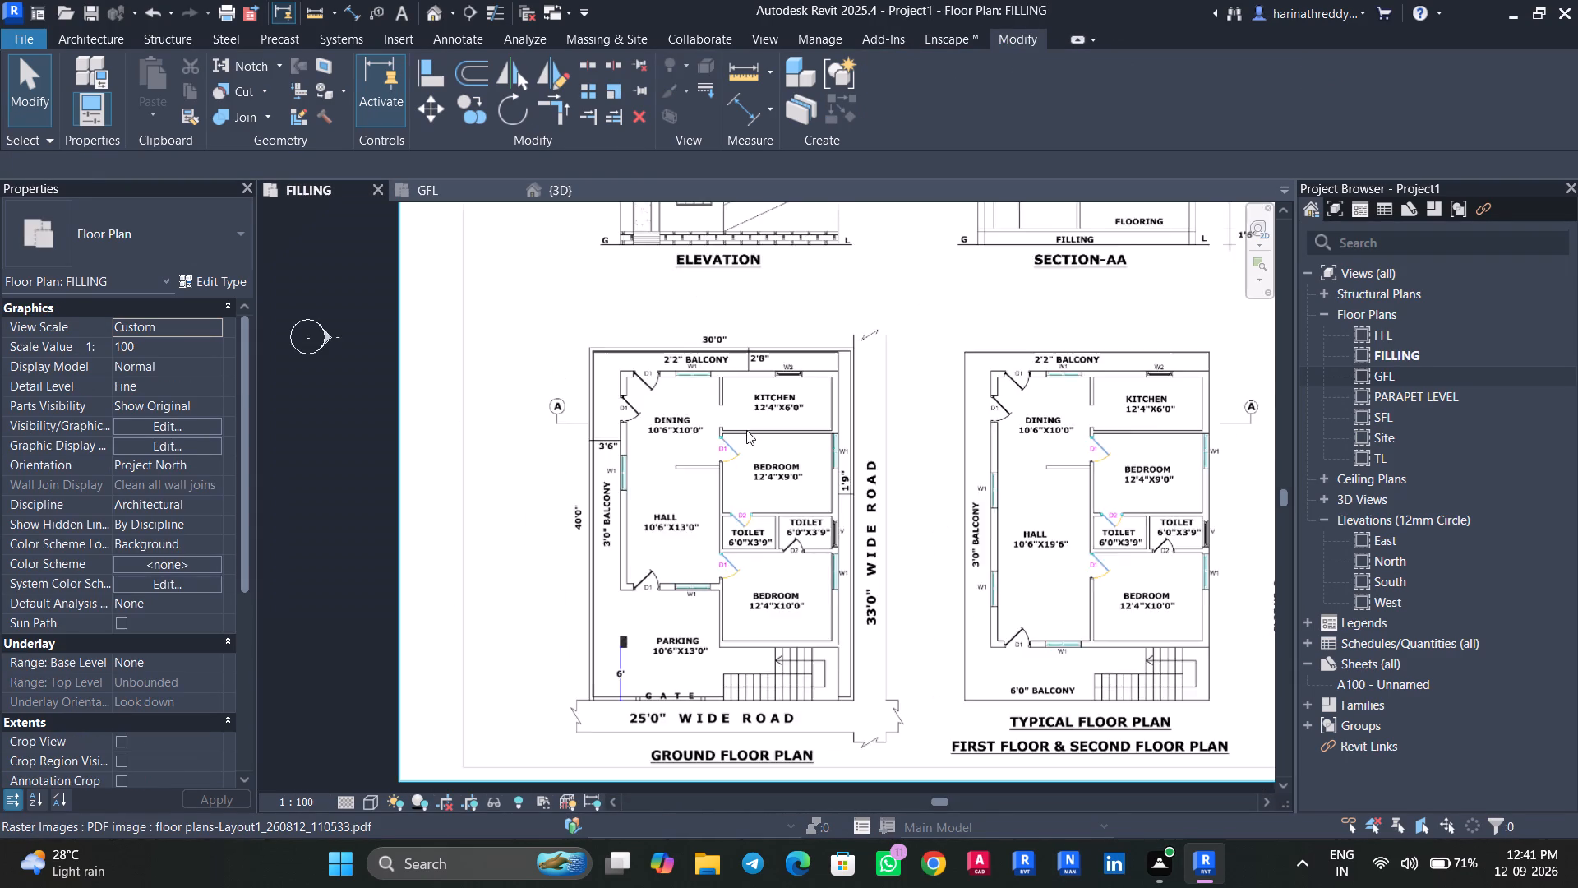
{"action": "scroll", "coordinate": [746, 430], "scroll_direction": "down", "scroll_amount": 4}
{"action": "scroll", "coordinate": [837, 584], "scroll_direction": "up", "scroll_amount": 1}
{"action": "scroll", "coordinate": [837, 584], "scroll_direction": "down", "scroll_amount": 1}
{"action": "scroll", "coordinate": [837, 584], "scroll_direction": "up", "scroll_amount": 6}
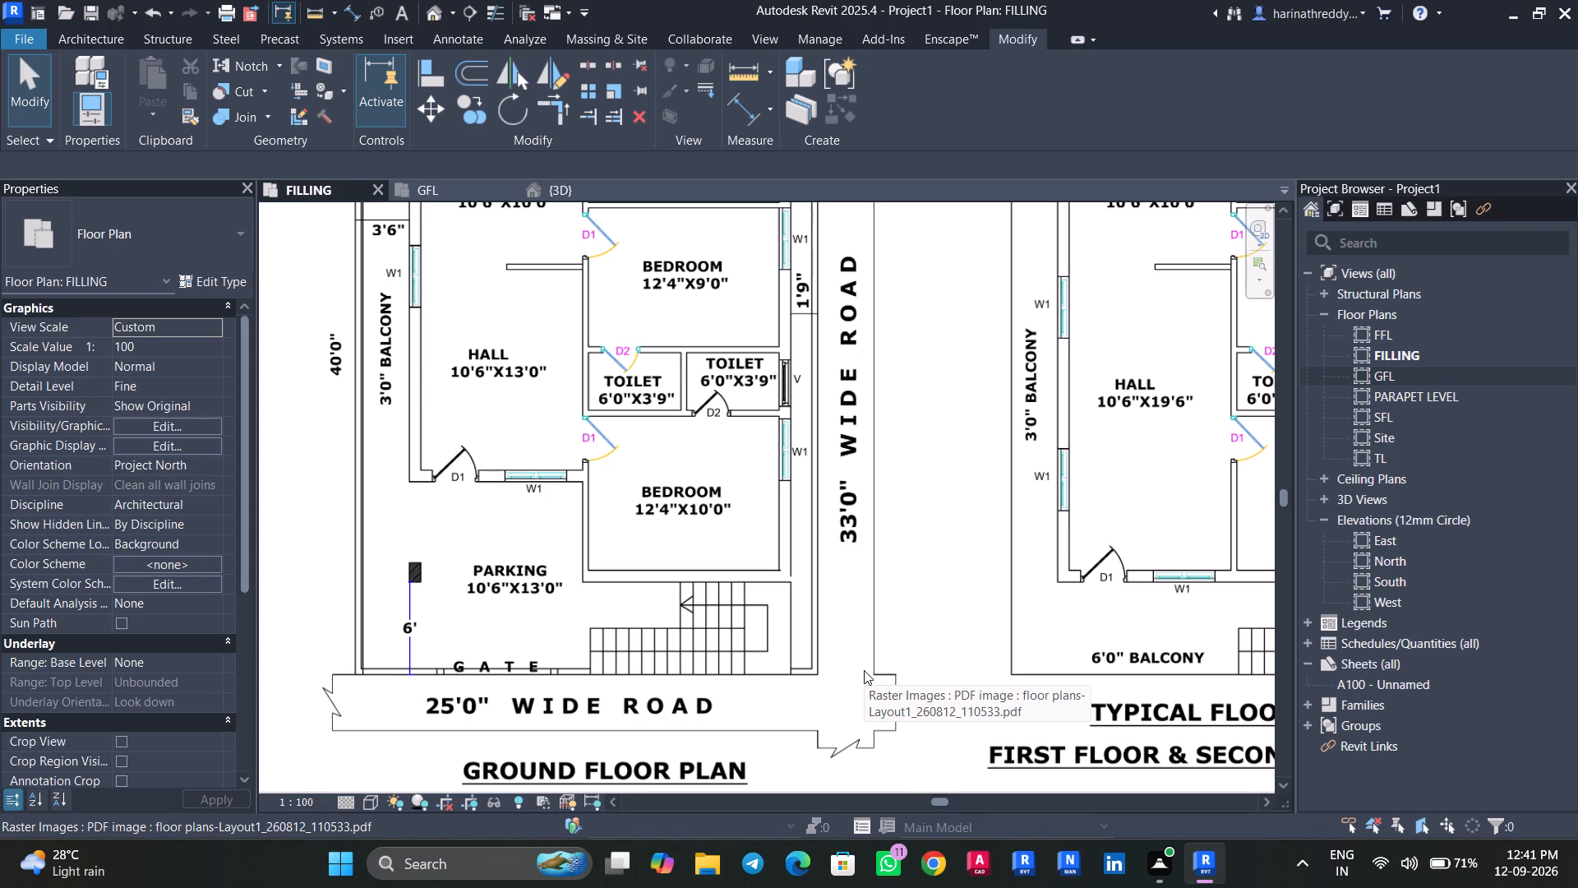
{"action": "scroll", "coordinate": [864, 670], "scroll_direction": "down", "scroll_amount": 2}
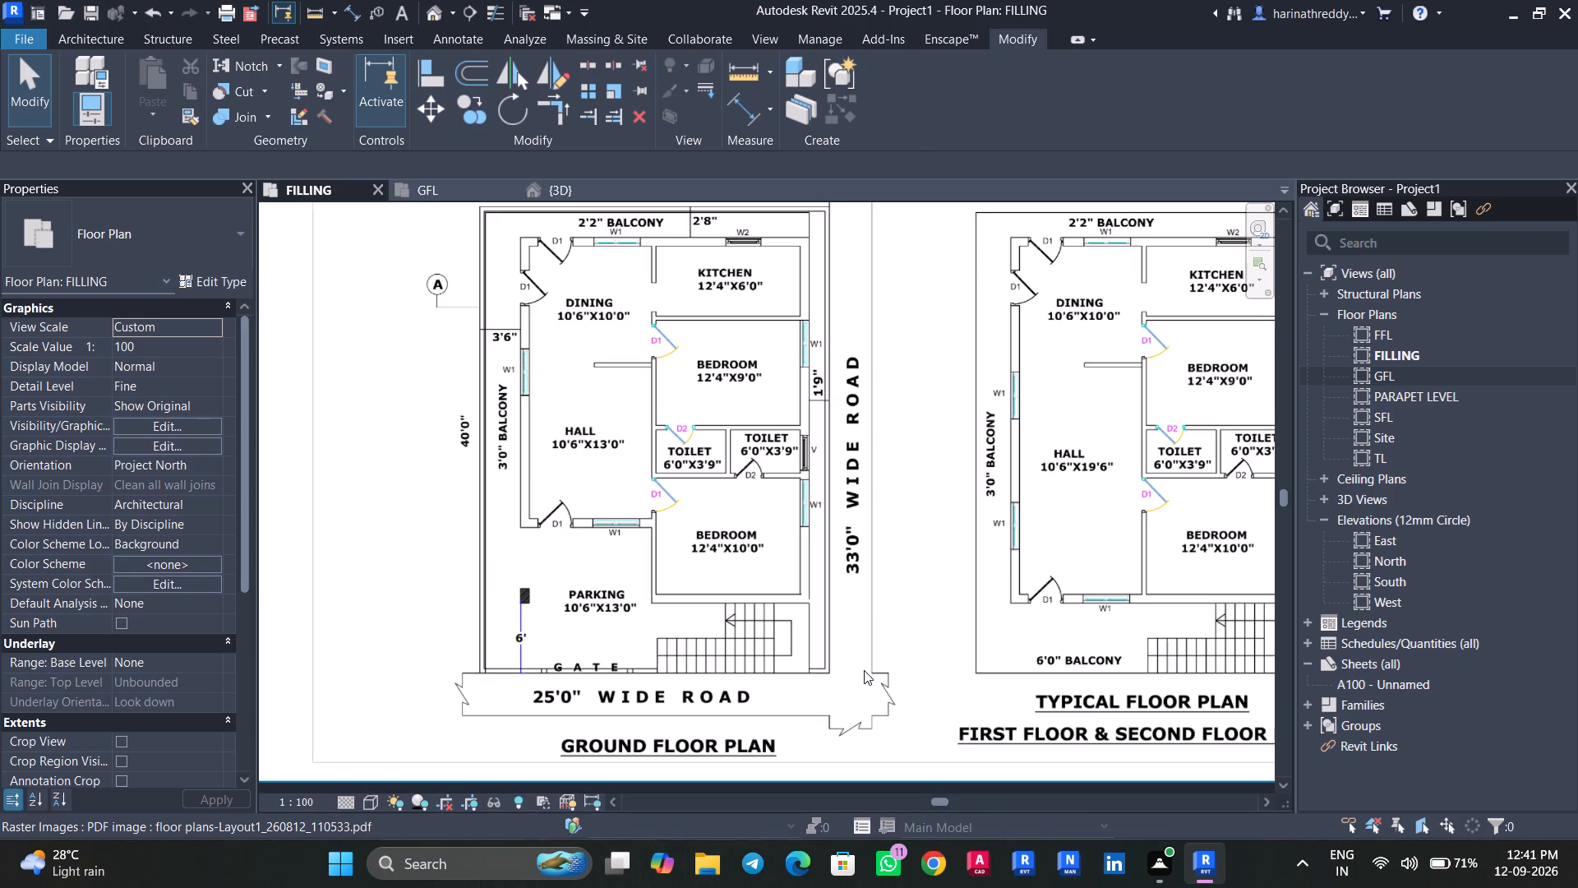
{"action": "scroll", "coordinate": [817, 509], "scroll_direction": "up", "scroll_amount": 8}
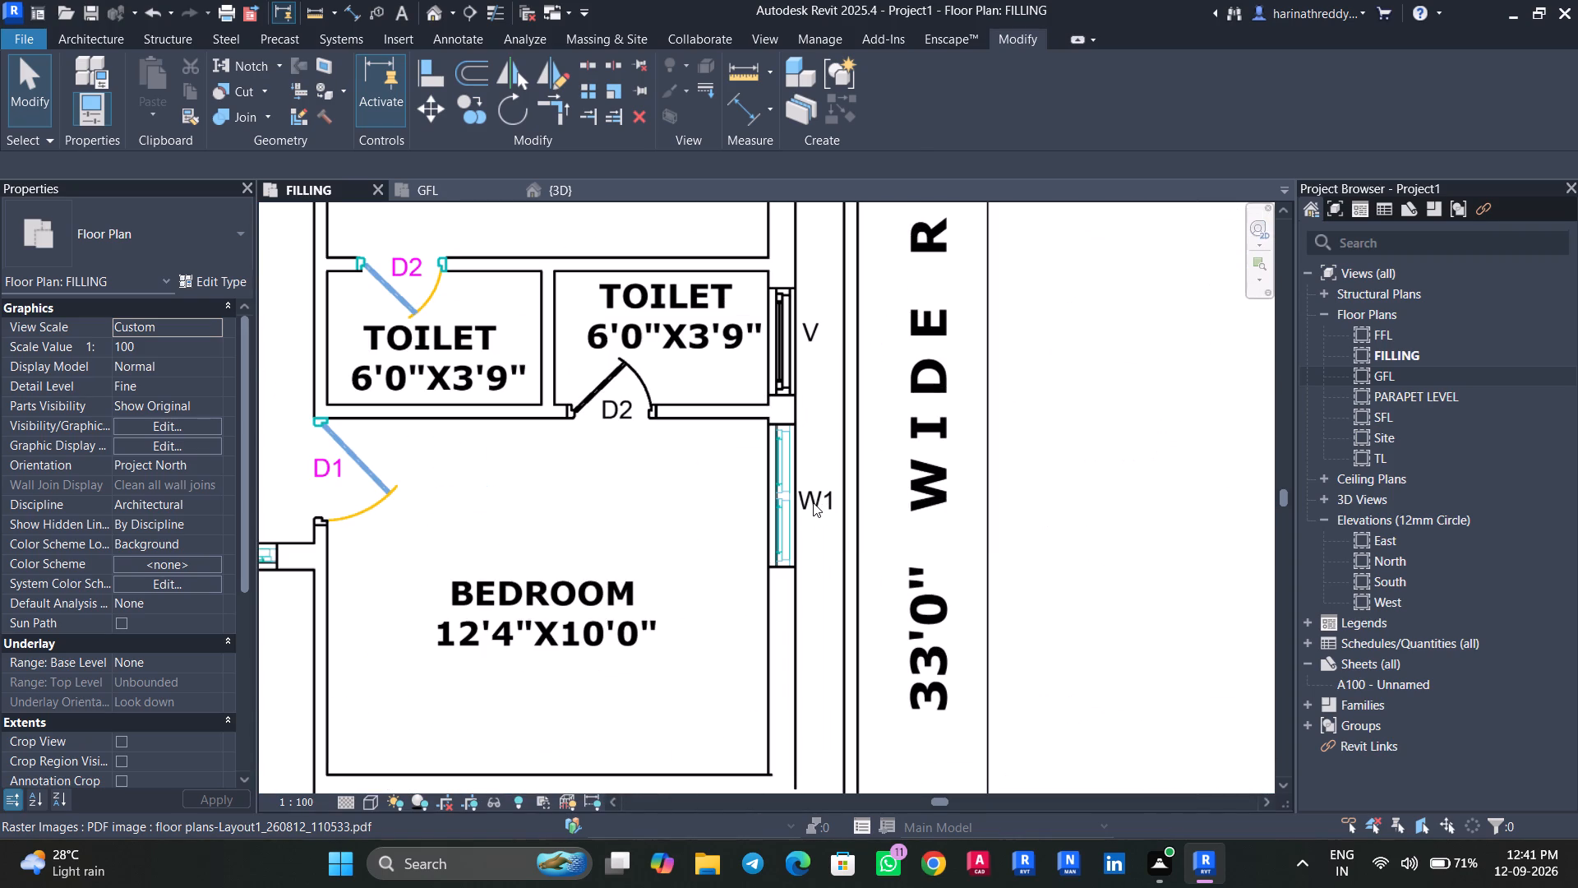
Measure the length of the lower bedroom's W1 window opening on the plan PDF with the Scale tool, and cancel the scaling.
{"action": "left_click", "coordinate": [711, 587]}
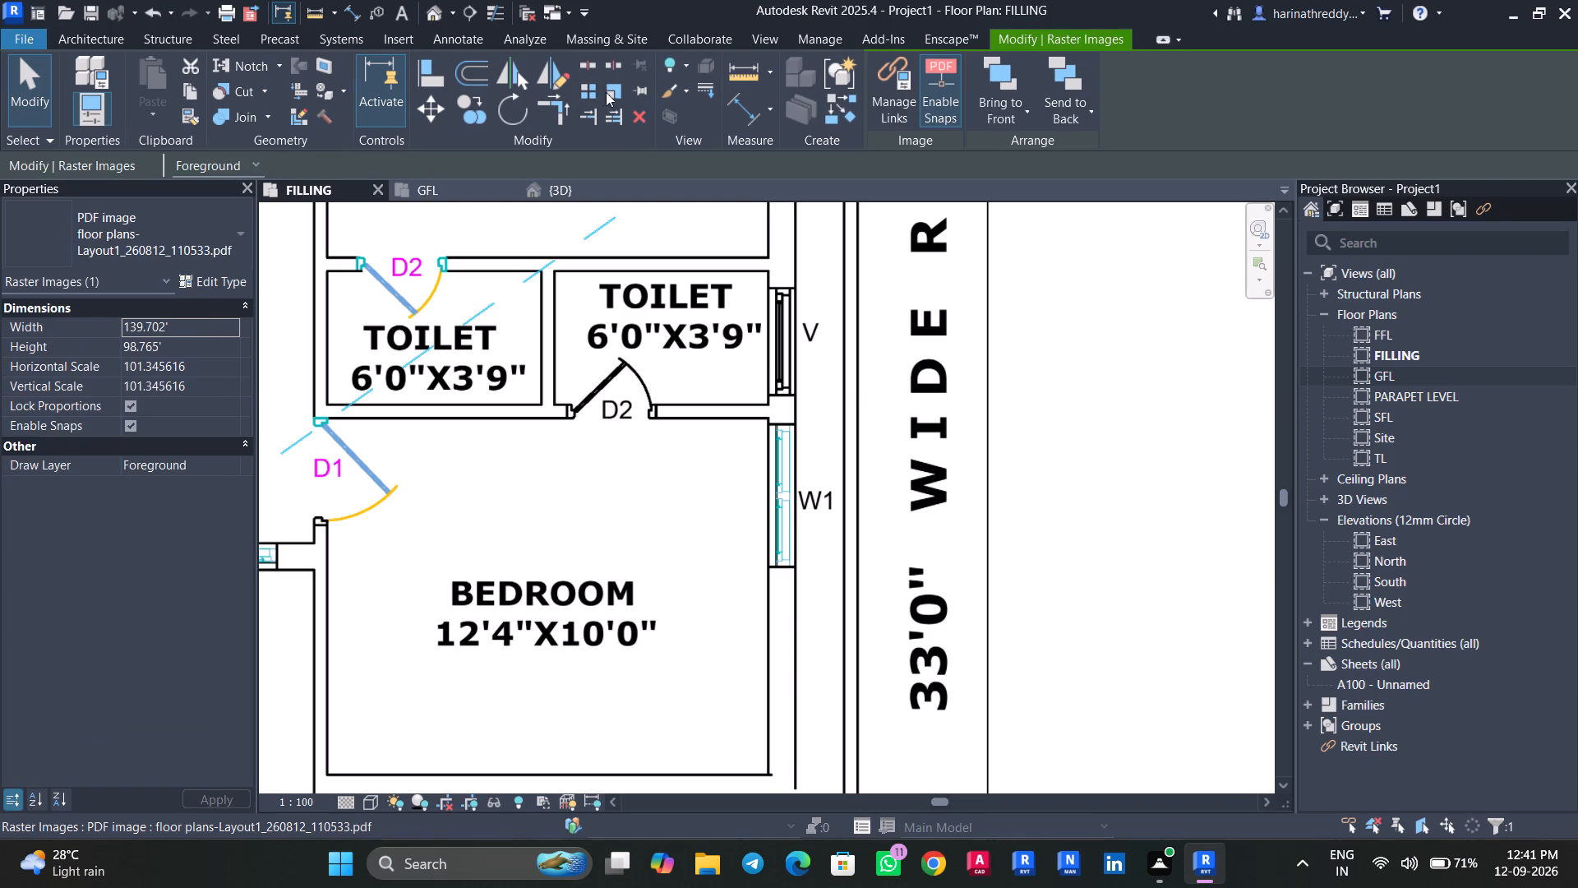
{"action": "left_click", "coordinate": [609, 90]}
{"action": "scroll", "coordinate": [785, 566], "scroll_direction": "up", "scroll_amount": 6}
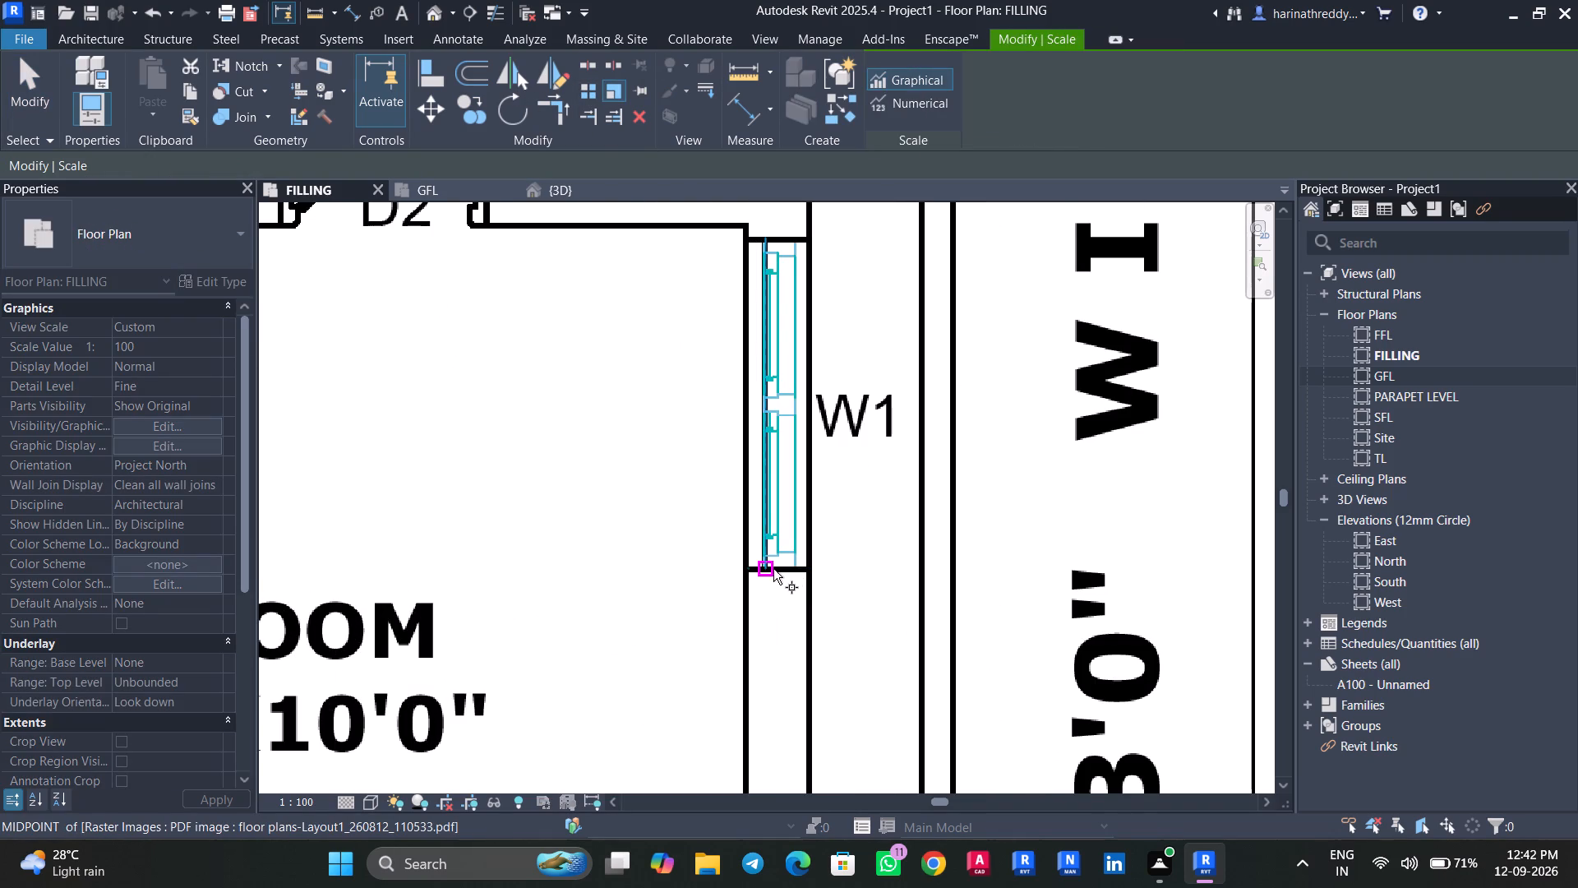
{"action": "left_click", "coordinate": [778, 567]}
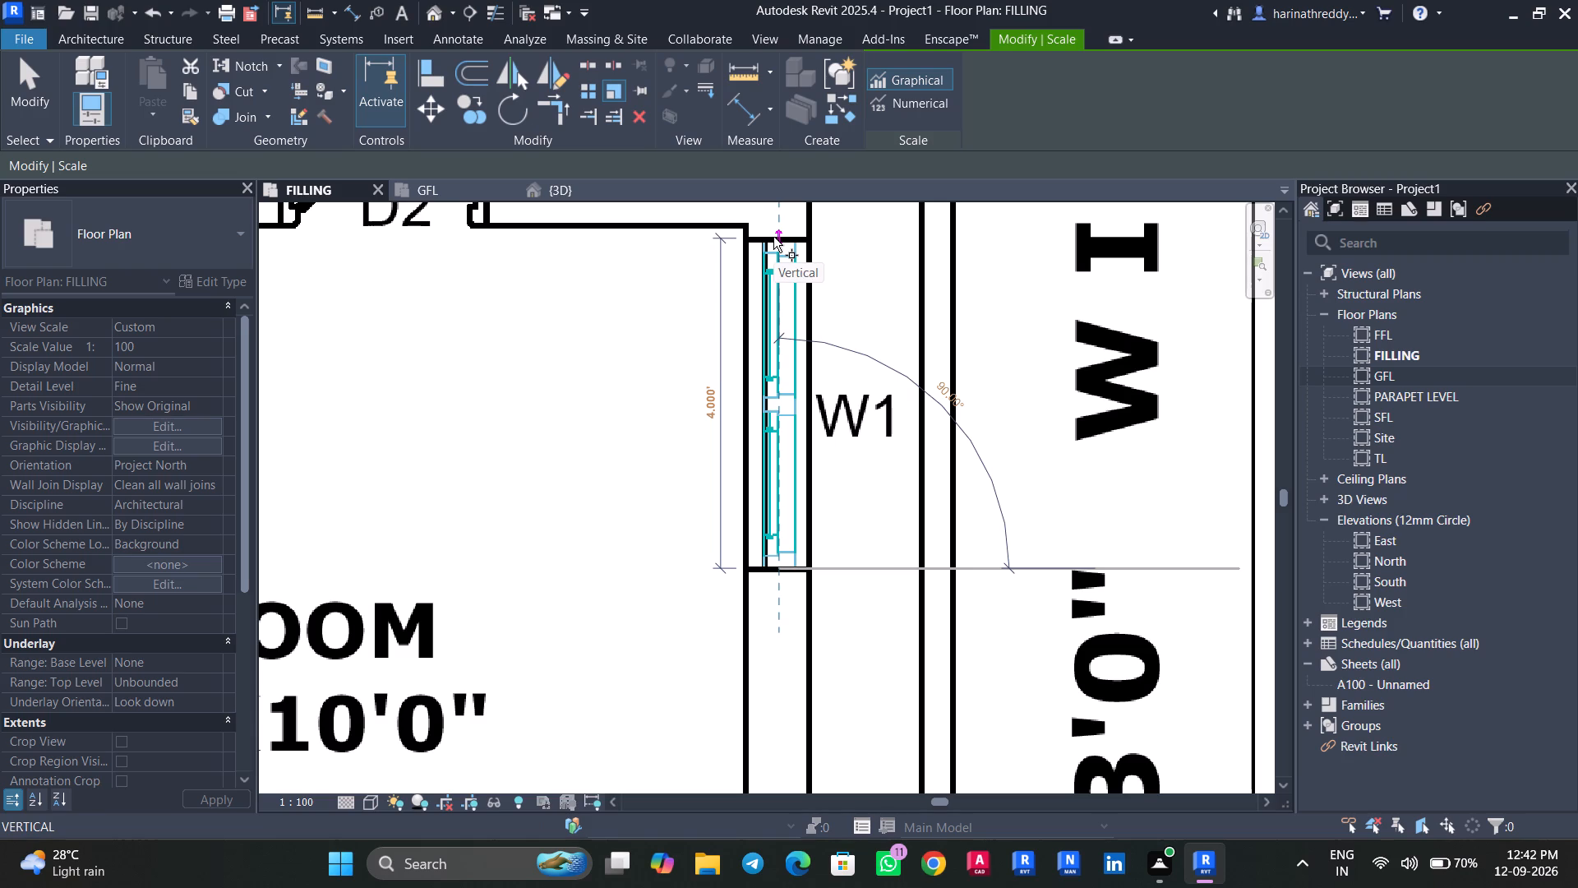
{"action": "key", "text": "Escape"}
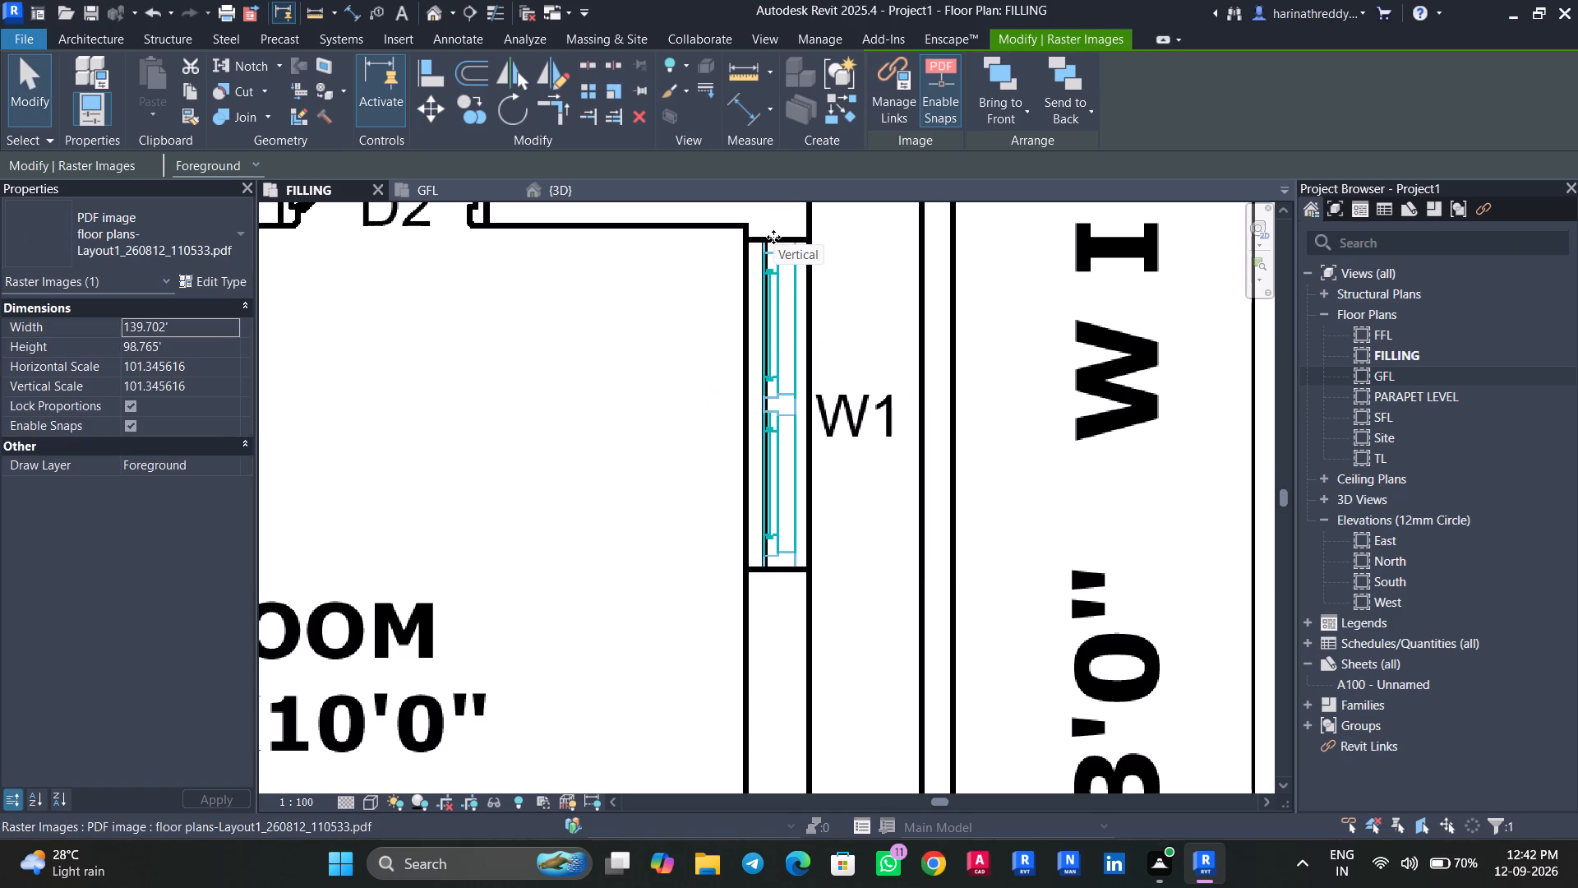
Start the Window command in the FILLING plan and check which window types are available for placement.
{"action": "key", "text": "w"}
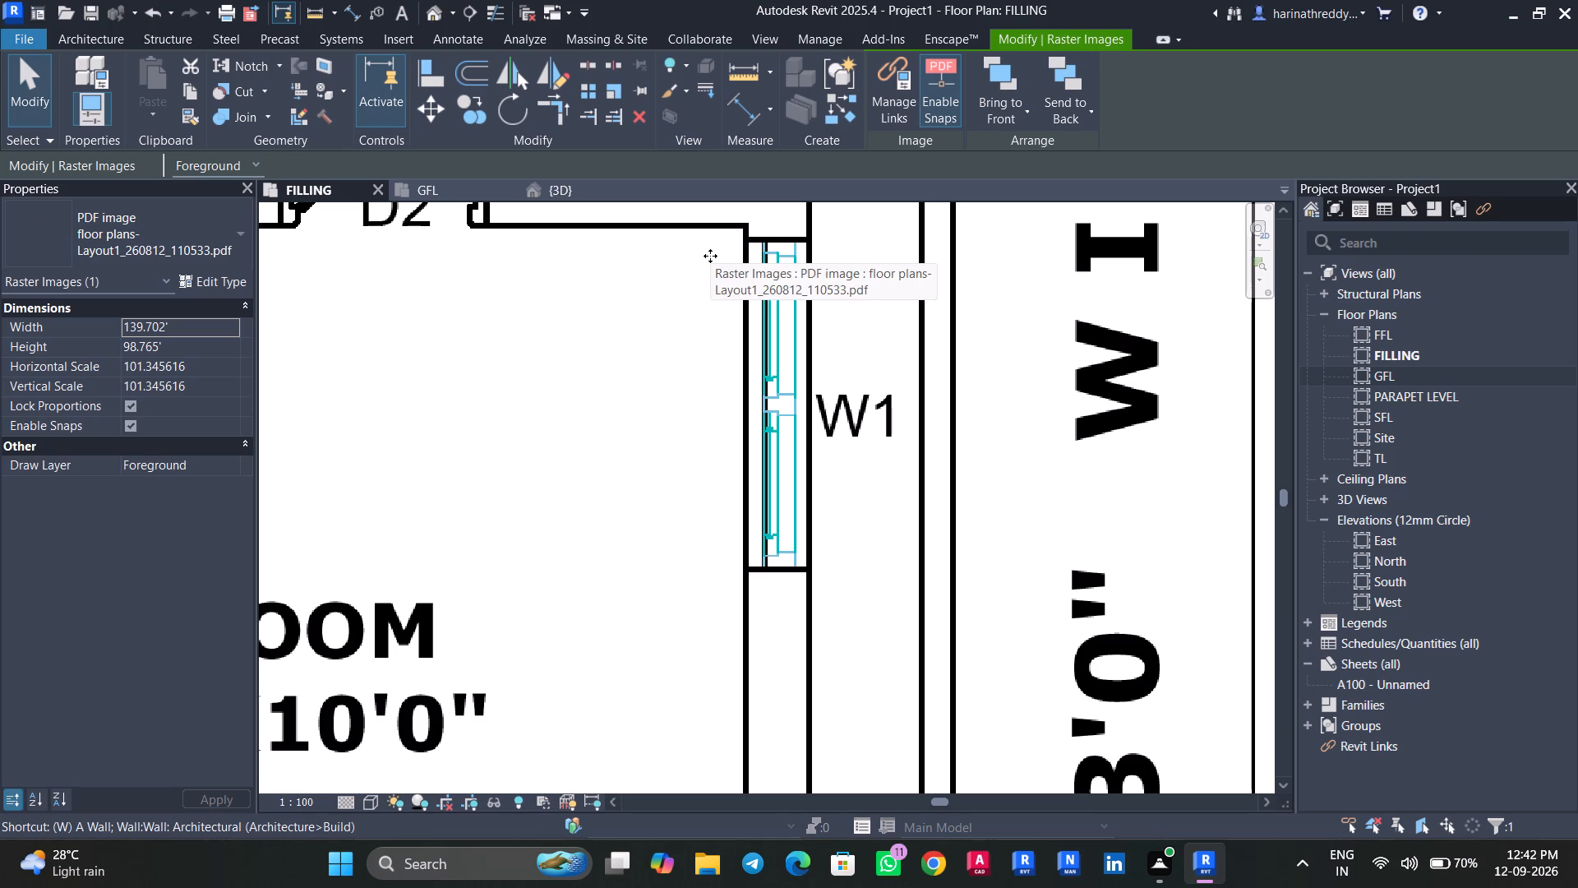
{"action": "key", "text": "i"}
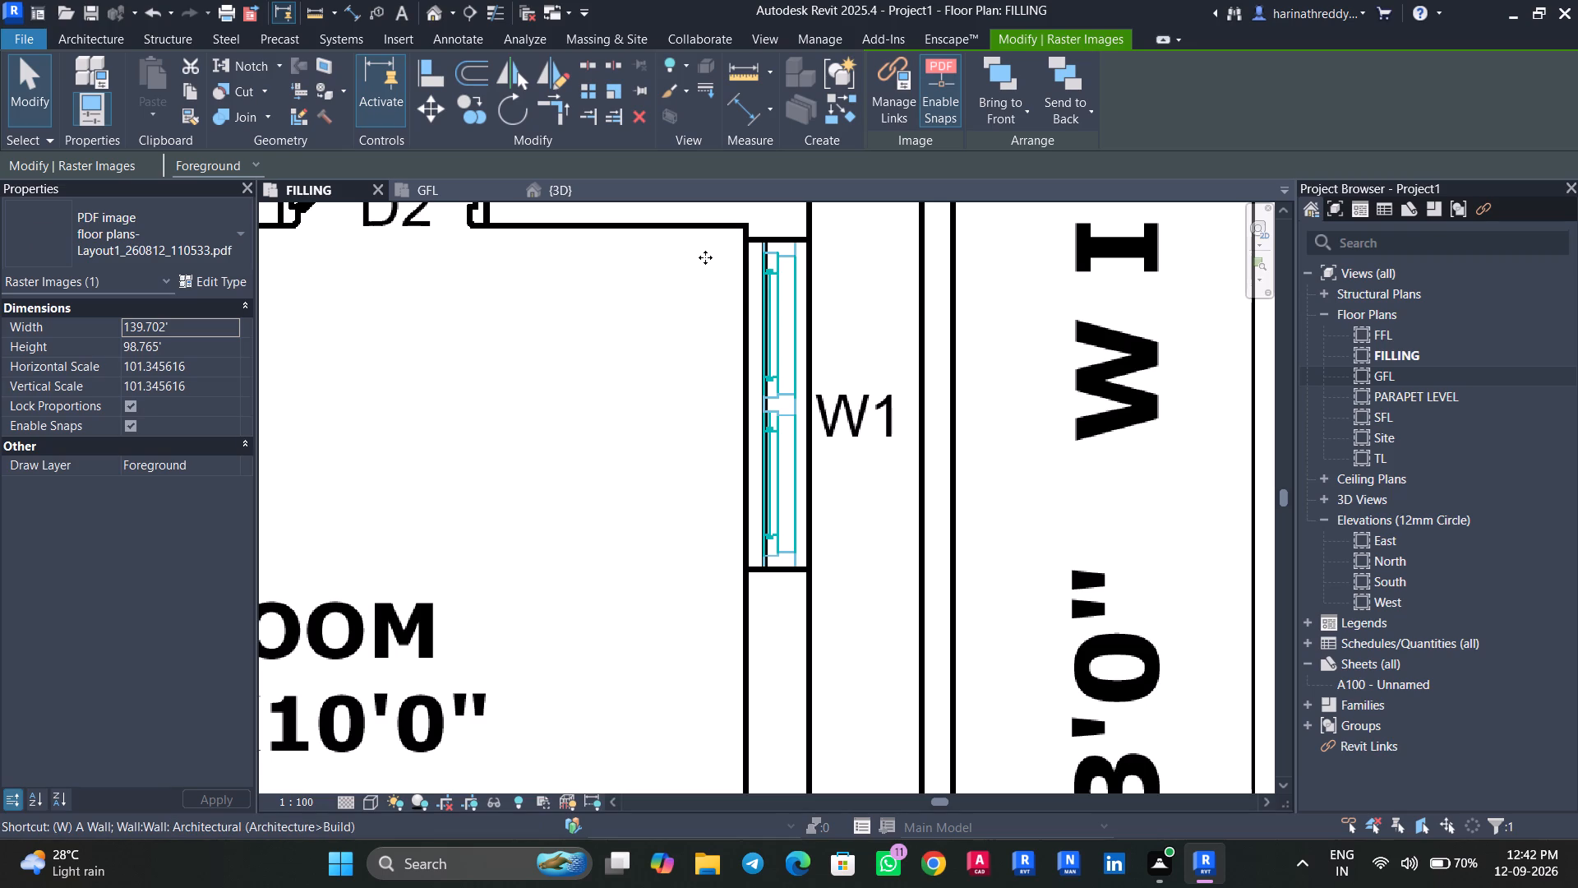
{"action": "type", "text": "WL"}
{"action": "key", "text": "Escape"}
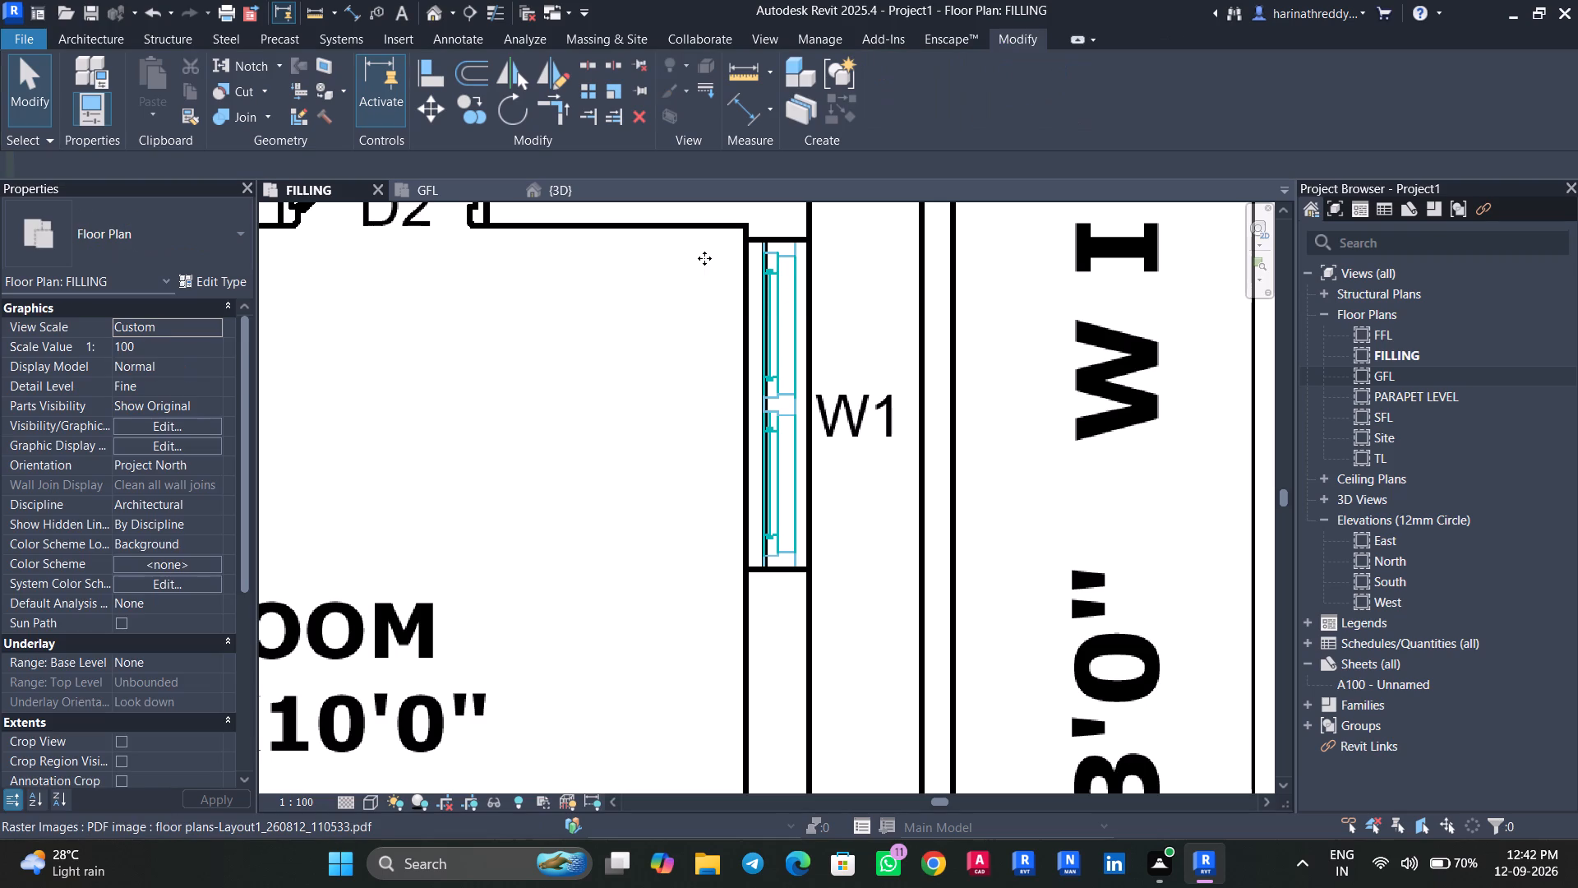
{"action": "type", "text": "WL"}
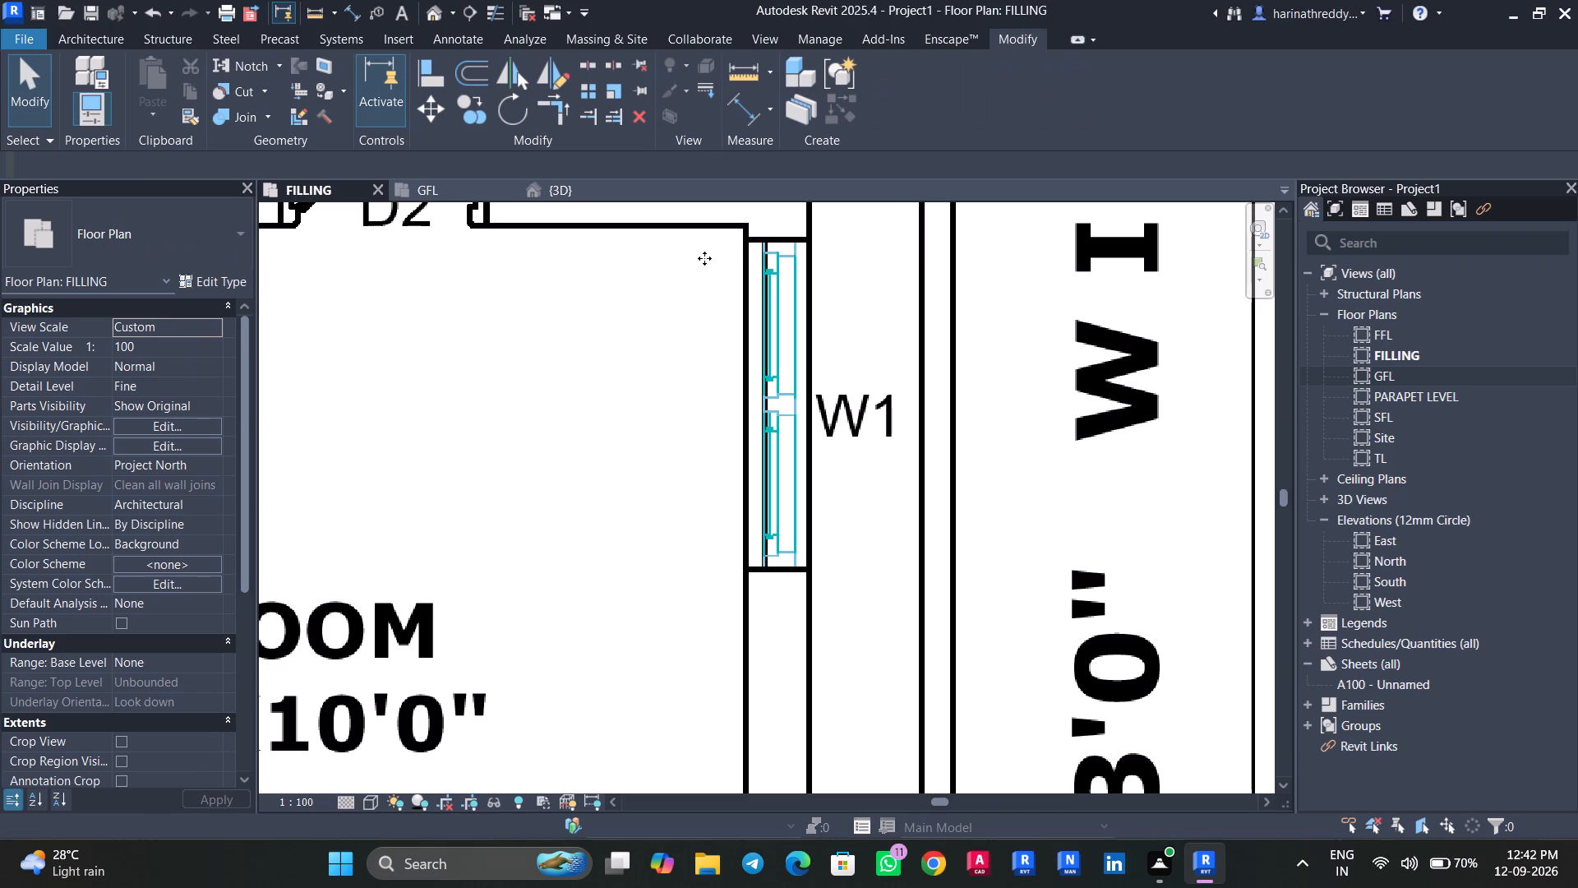
{"action": "key", "text": "Escape"}
{"action": "type", "text": "WN"}
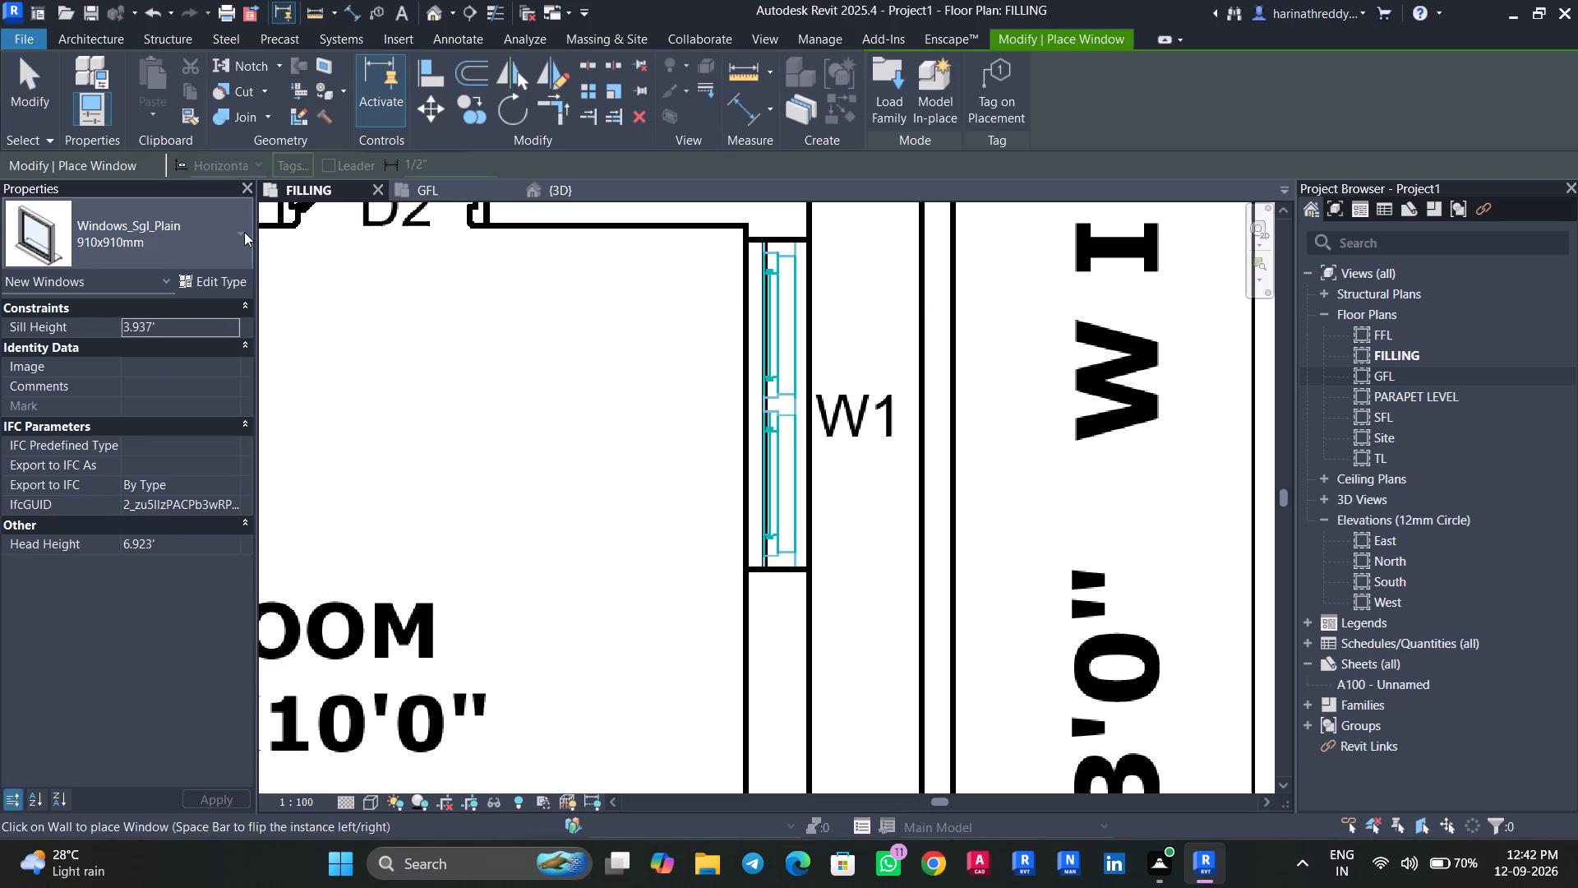
{"action": "left_click", "coordinate": [244, 232]}
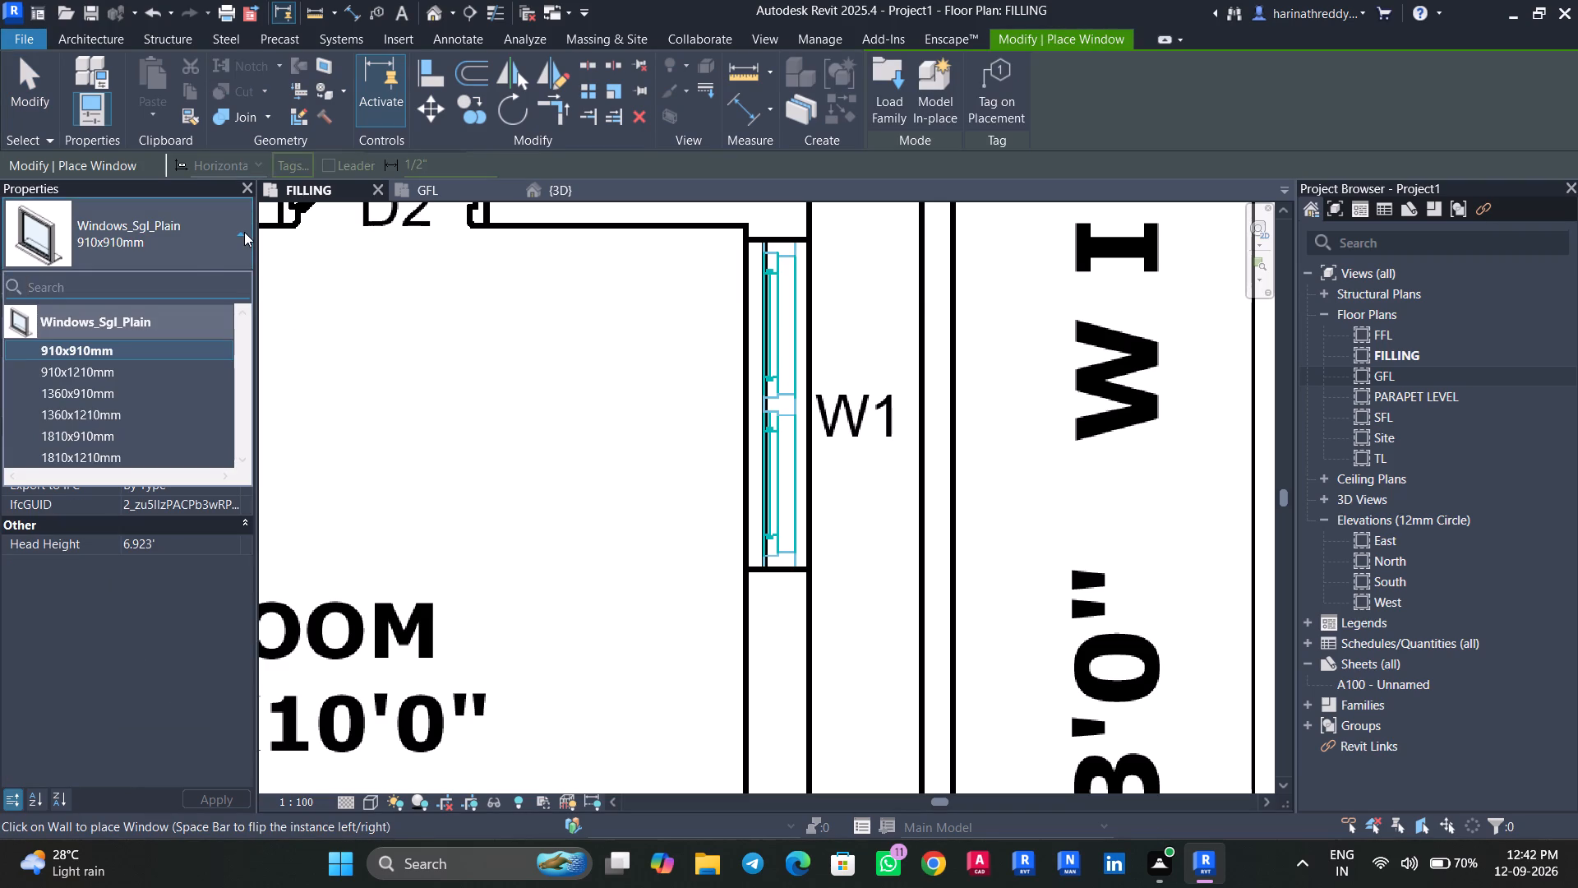
{"action": "left_click", "coordinate": [244, 232]}
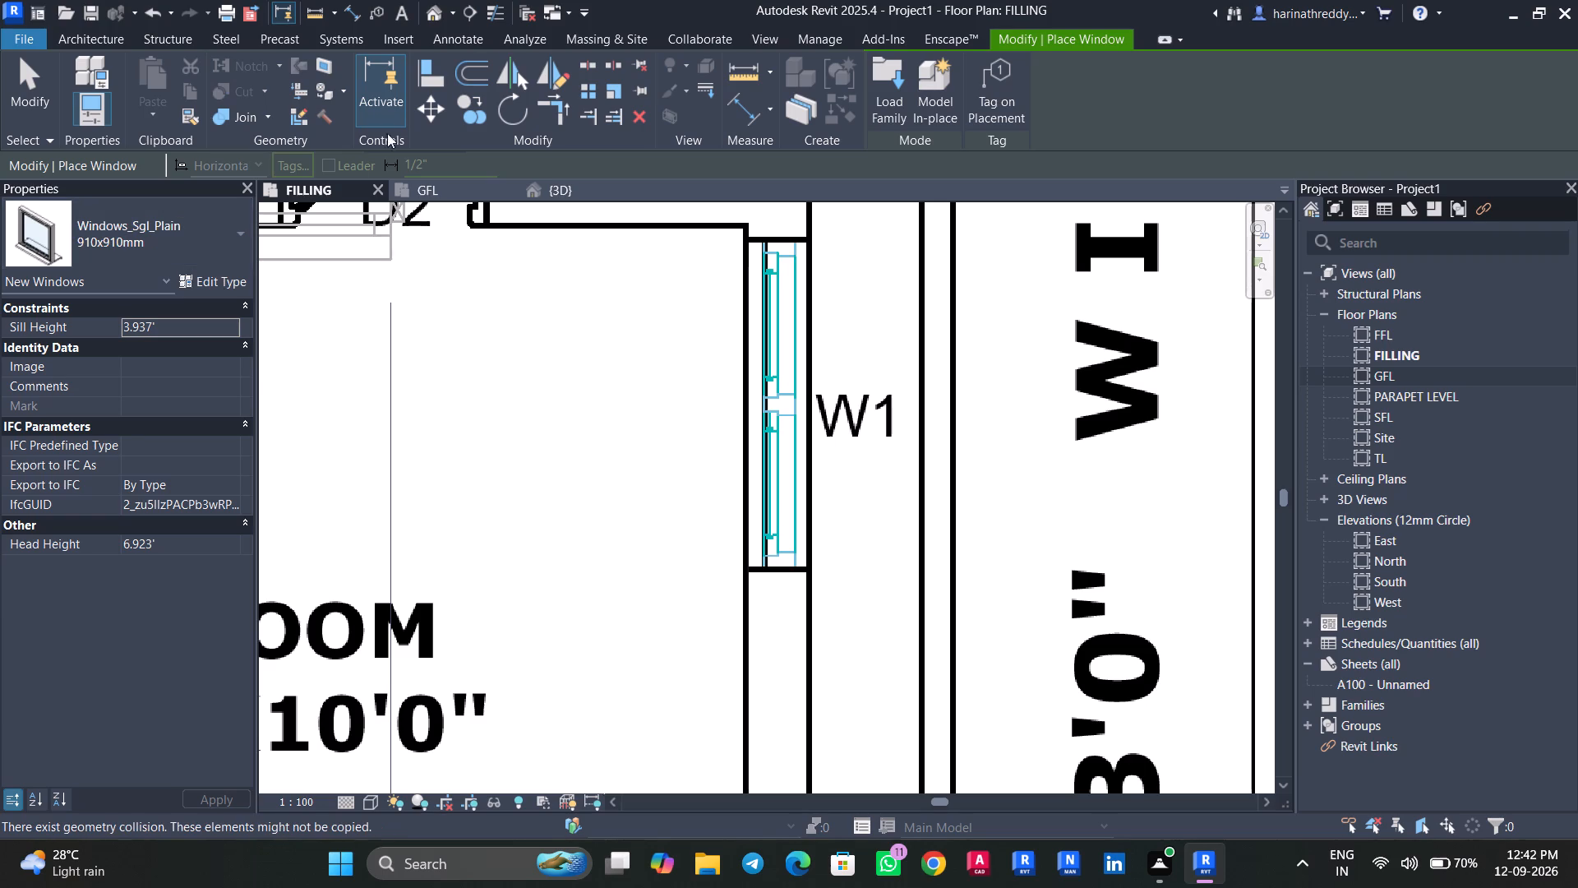
Load the Windows_Dbl_Plain family from the Windows category of the Autodesk family library.
{"action": "left_click", "coordinate": [403, 35]}
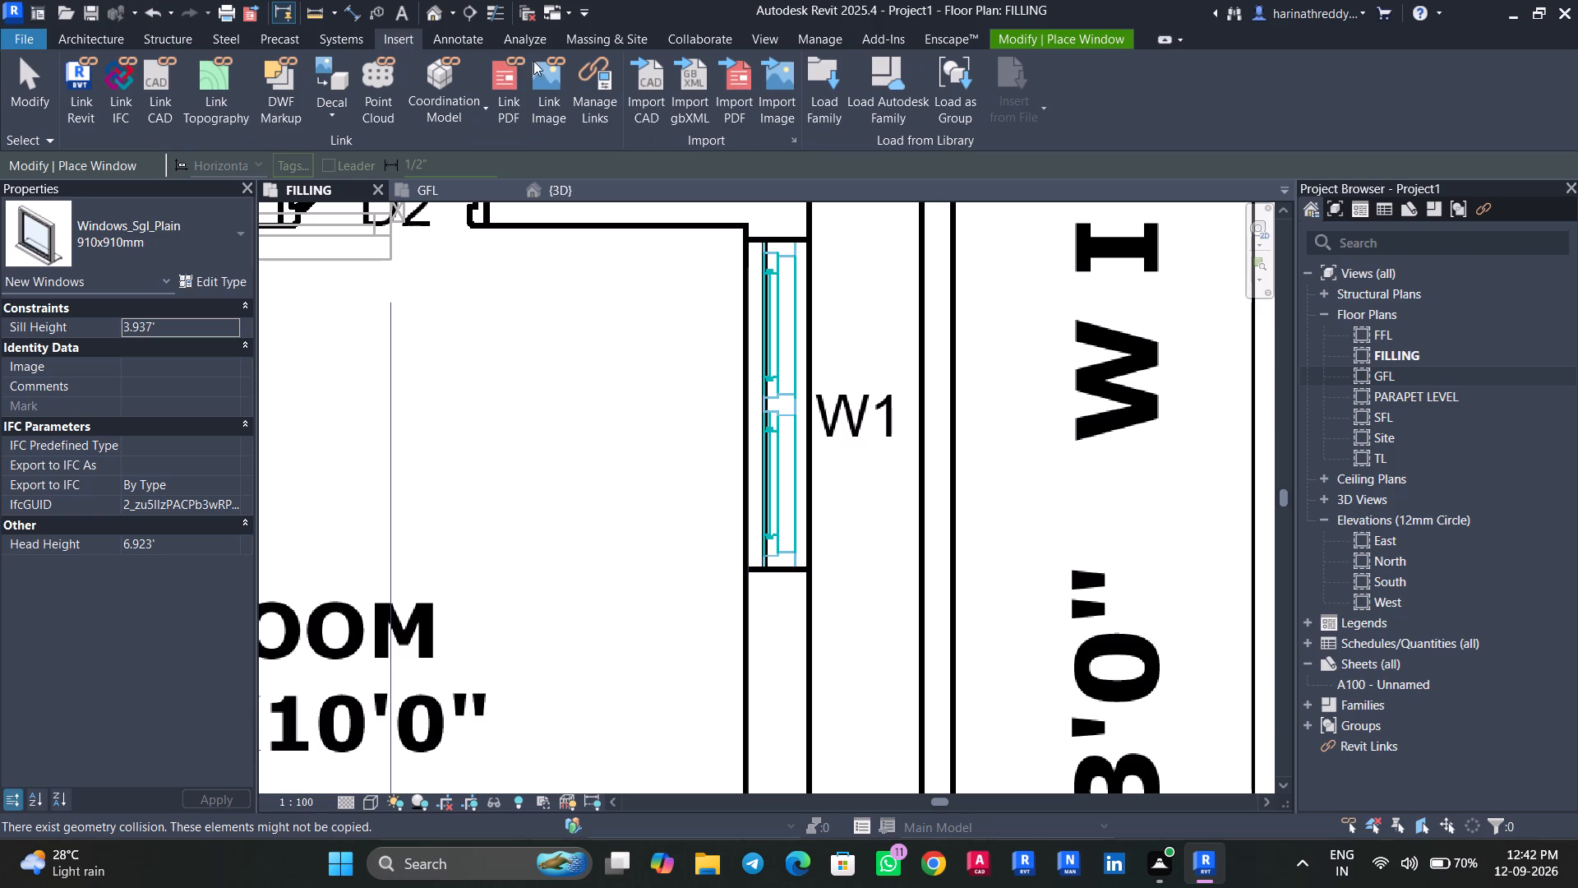
{"action": "left_click", "coordinate": [887, 95]}
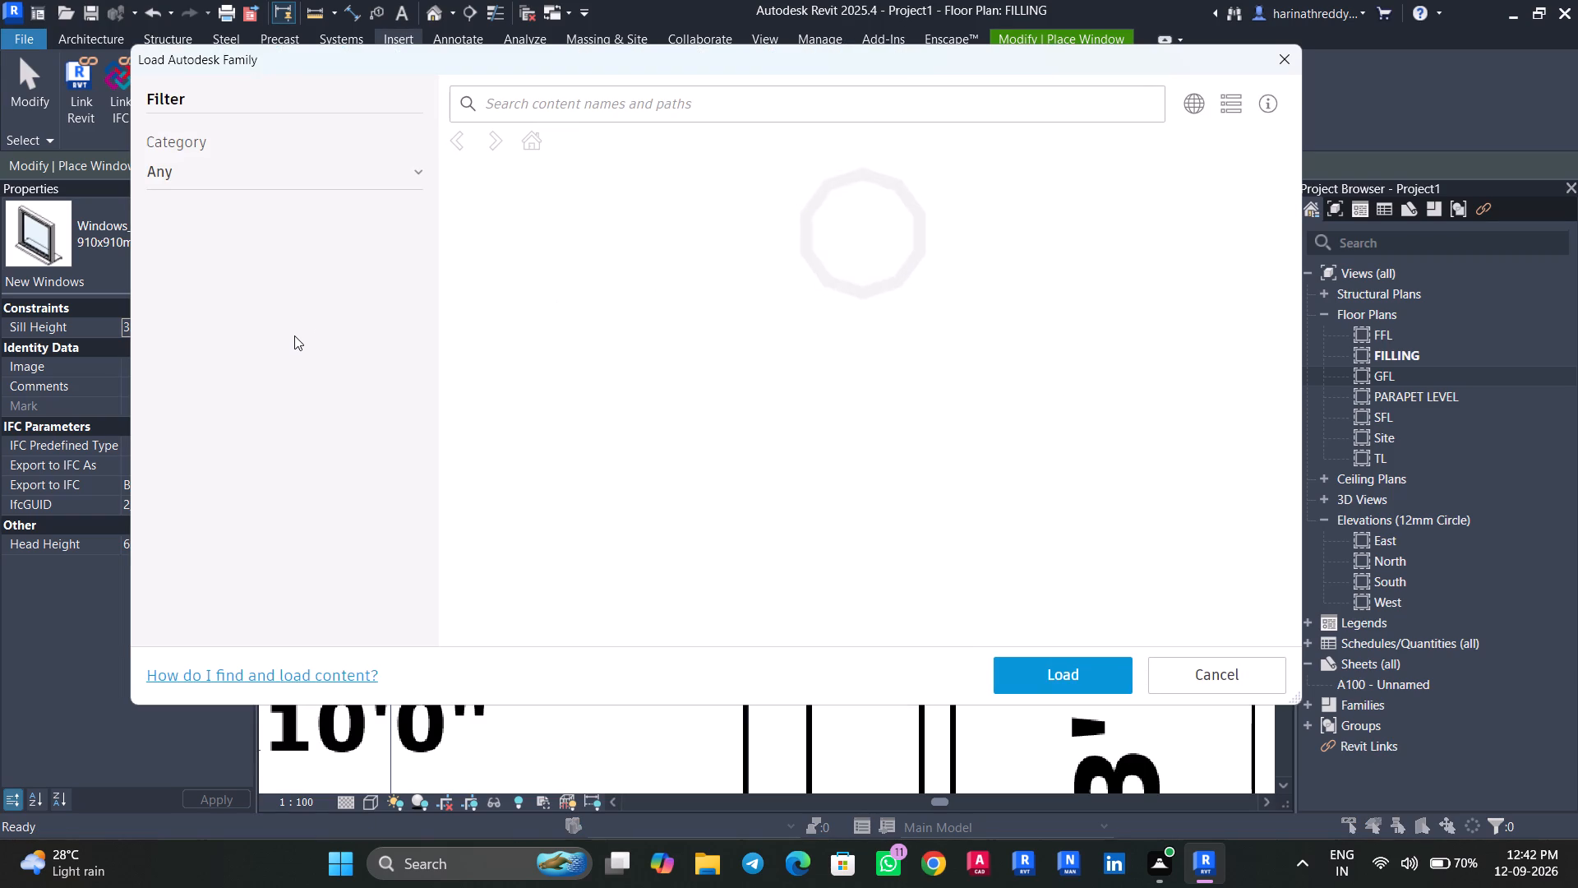
{"action": "scroll", "coordinate": [294, 335], "scroll_direction": "down", "scroll_amount": 3}
{"action": "scroll", "coordinate": [231, 367], "scroll_direction": "down", "scroll_amount": 2}
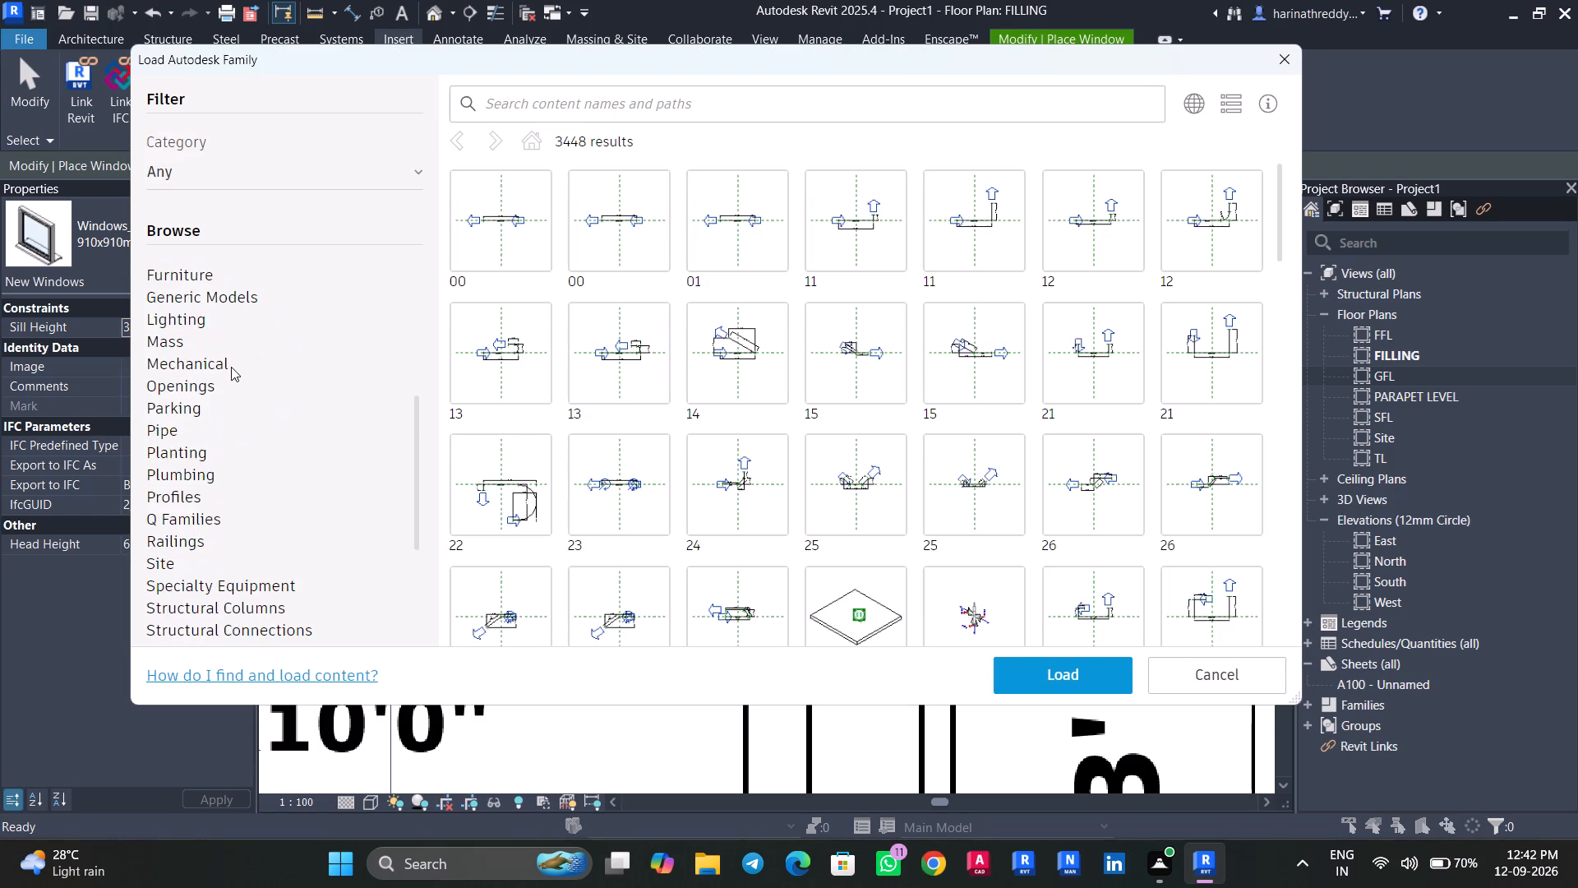
{"action": "scroll", "coordinate": [231, 367], "scroll_direction": "down", "scroll_amount": 5}
{"action": "scroll", "coordinate": [226, 372], "scroll_direction": "up", "scroll_amount": 7}
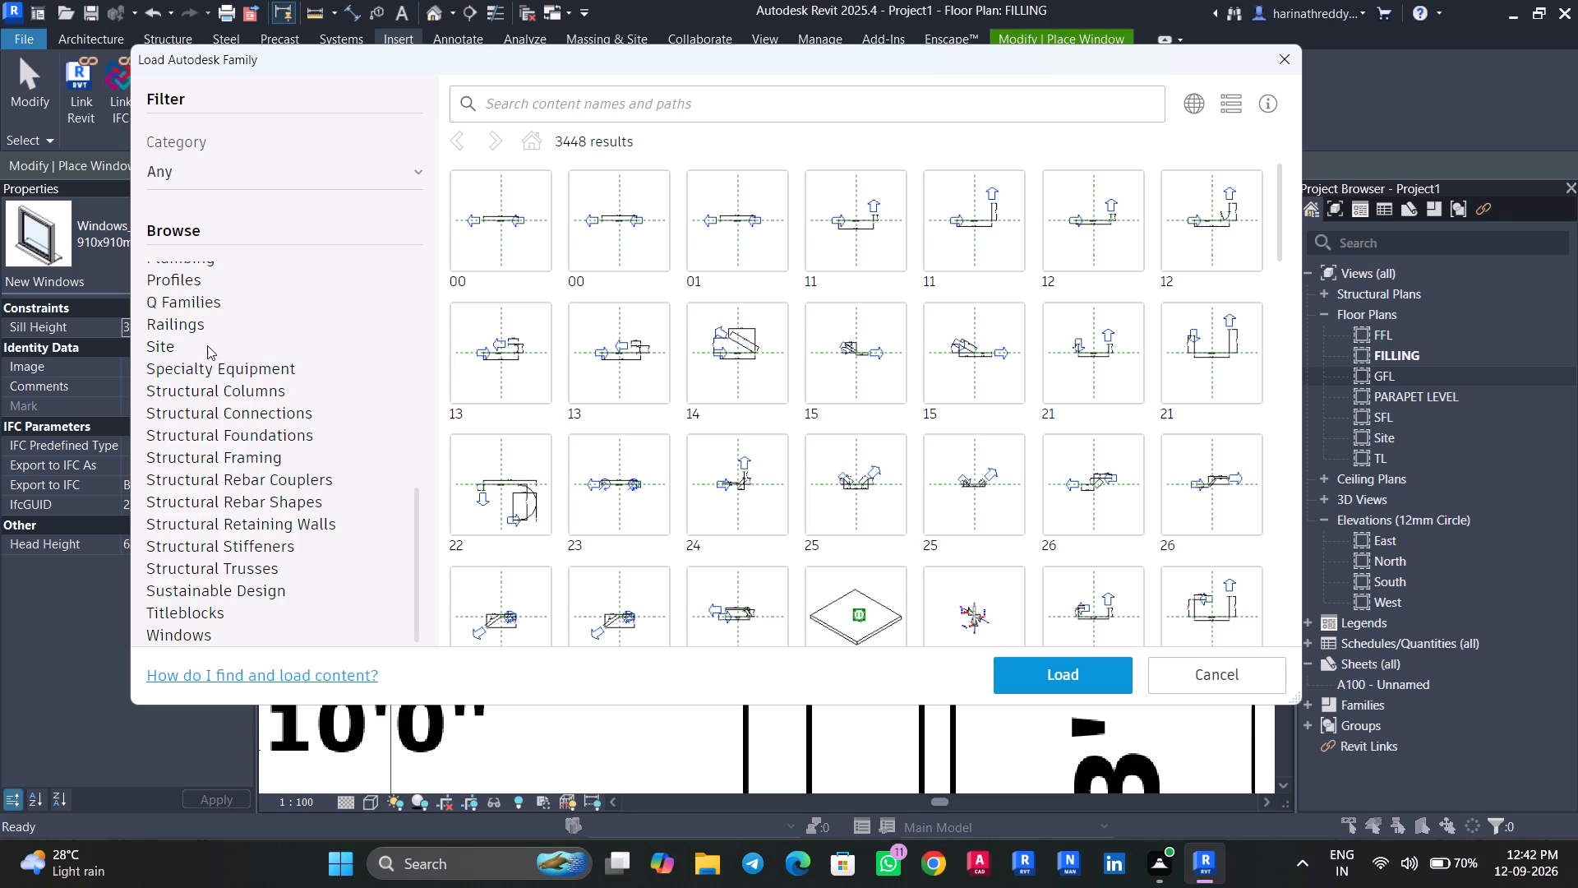
{"action": "scroll", "coordinate": [206, 349], "scroll_direction": "down", "scroll_amount": 3}
{"action": "left_click", "coordinate": [162, 643]}
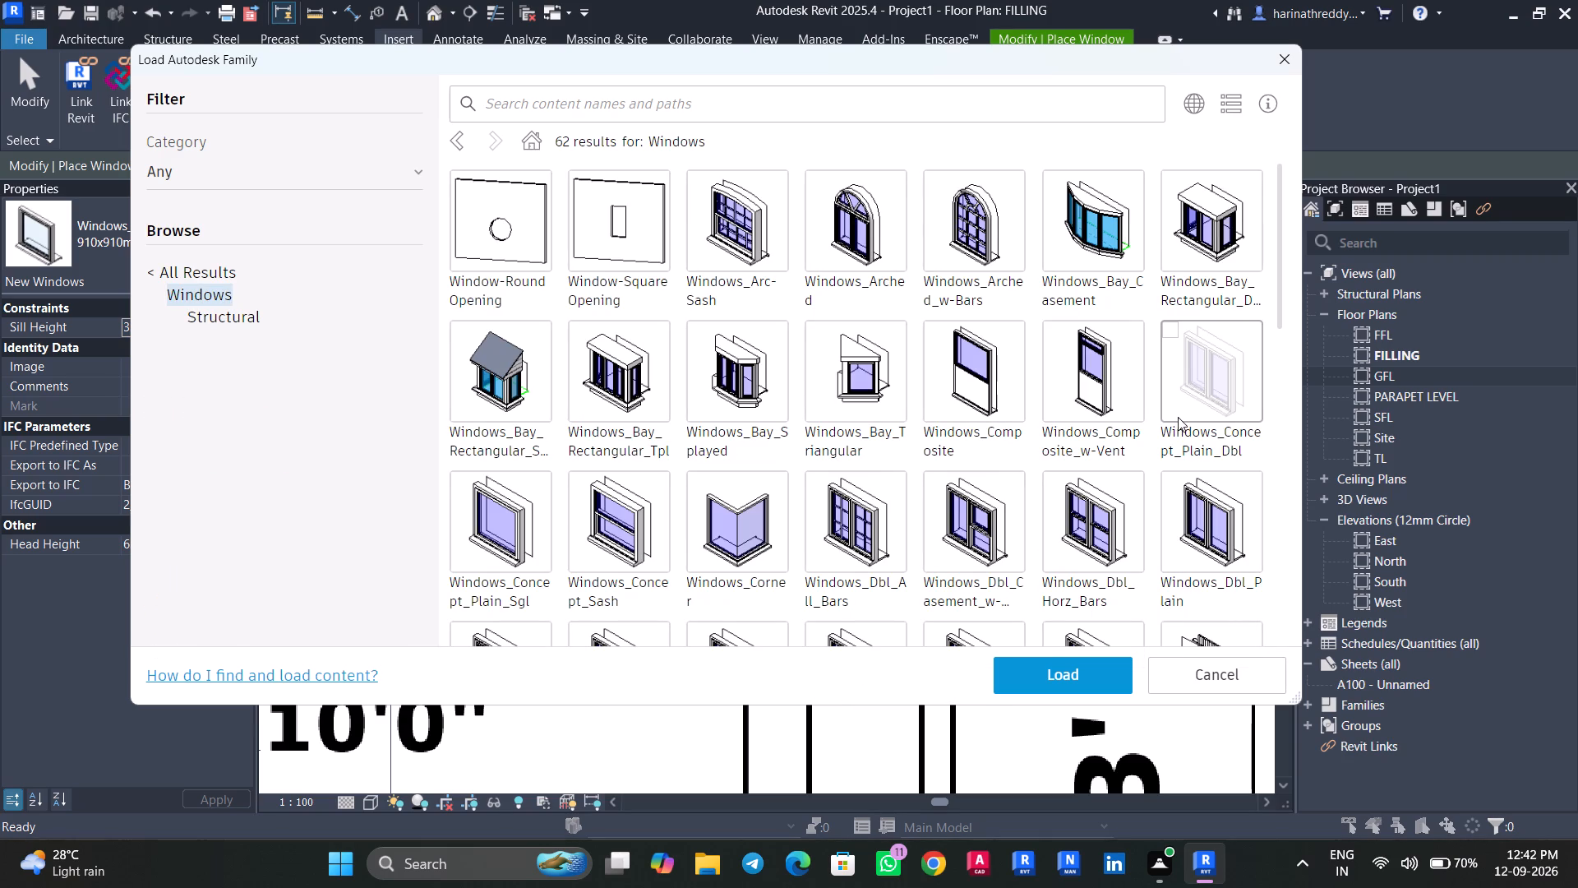
{"action": "left_click", "coordinate": [1193, 495]}
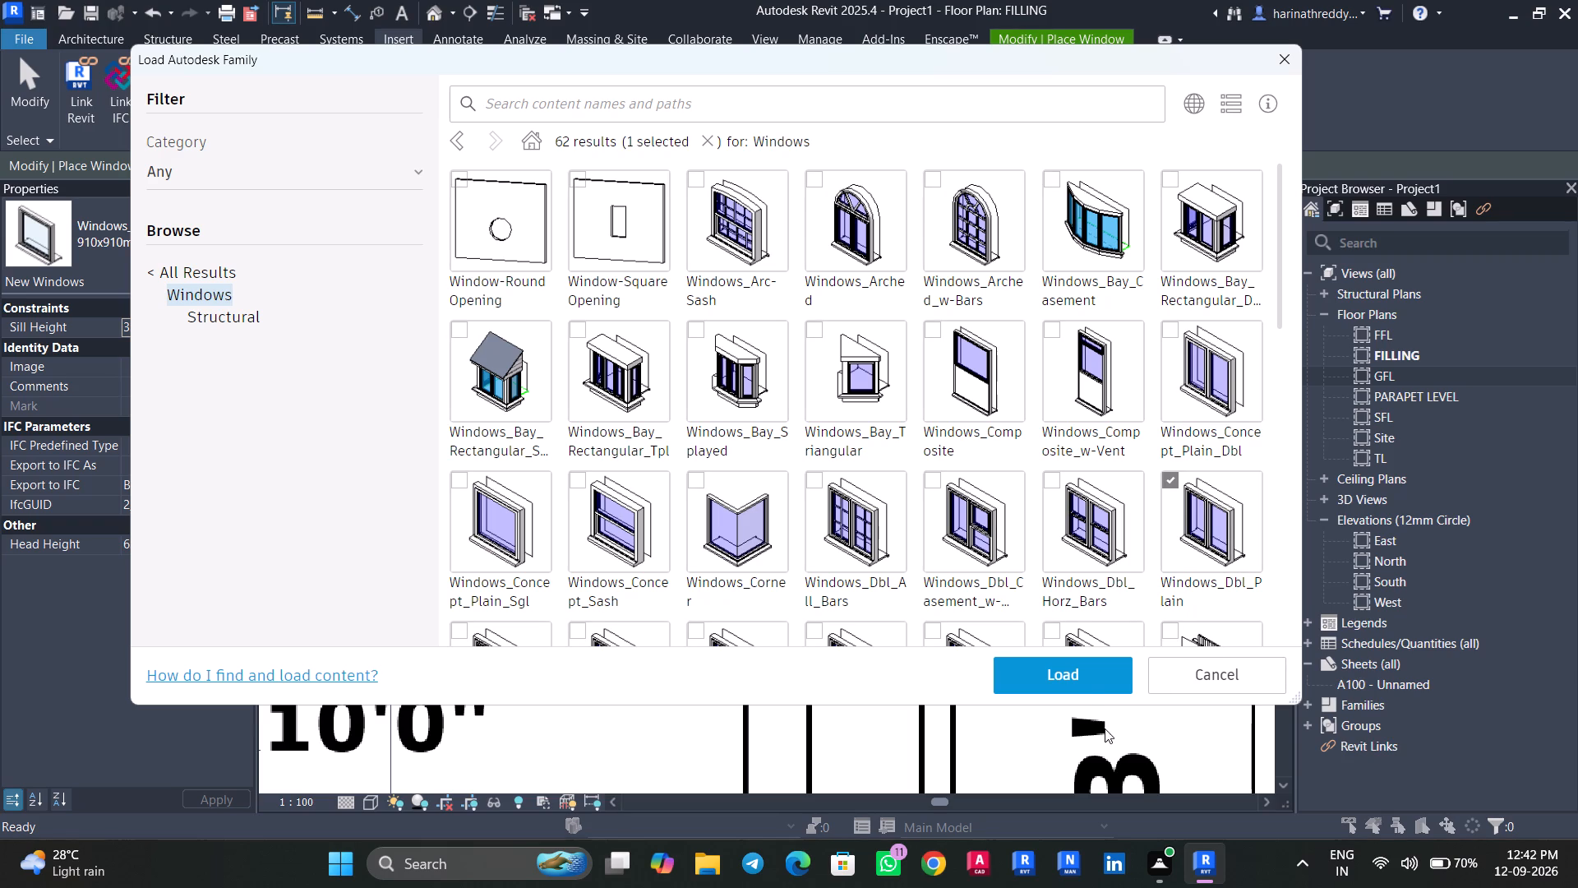
{"action": "left_click", "coordinate": [1081, 682]}
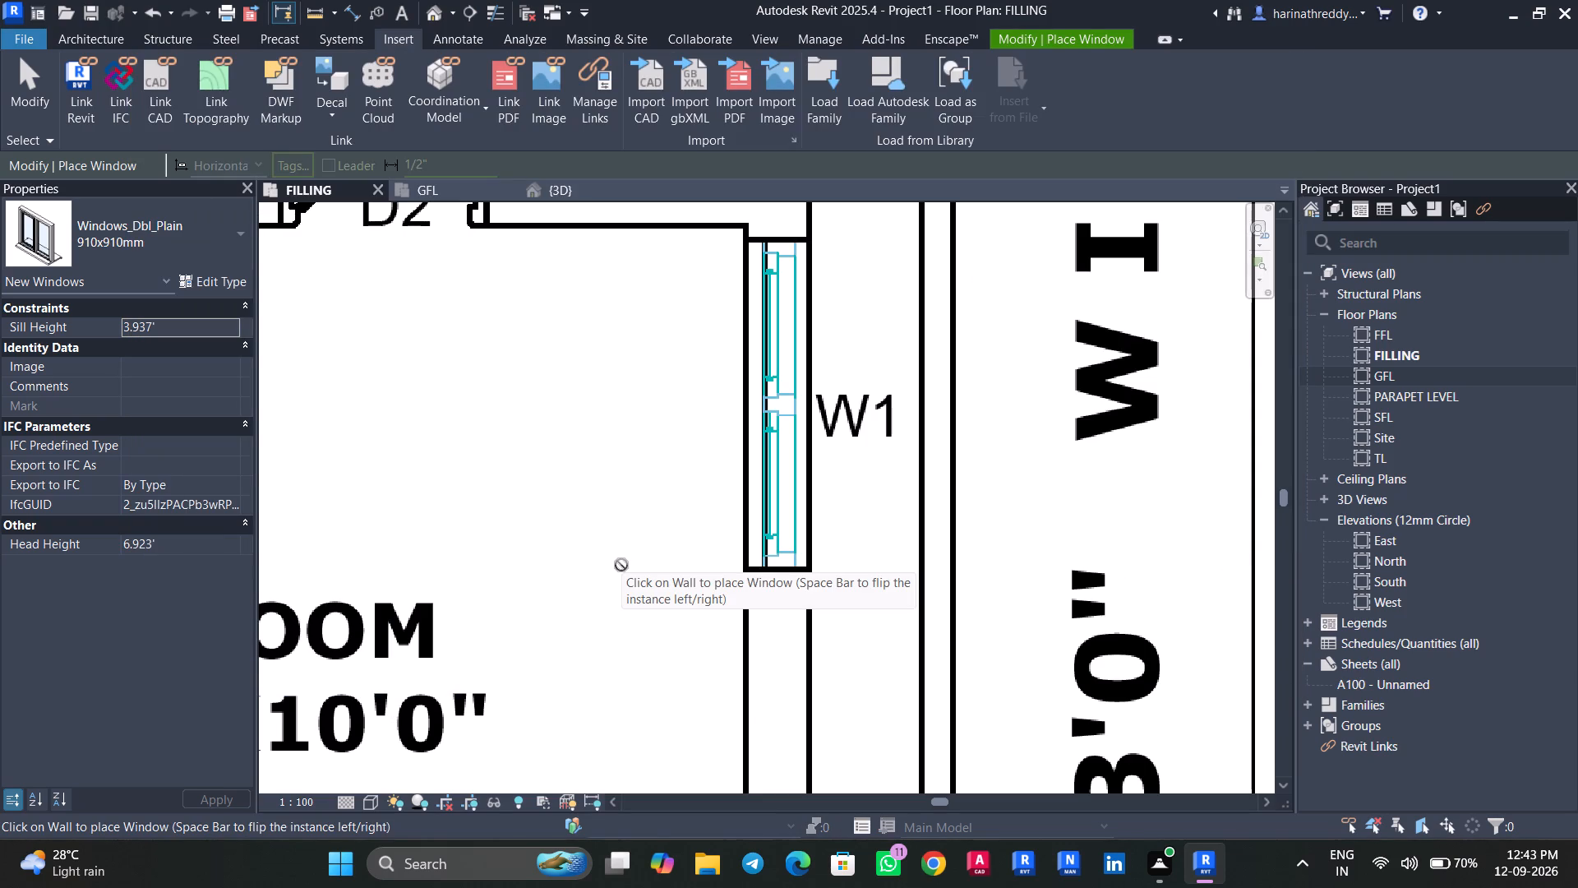
Check the Windows_Dbl_Plain sizes and the 910x910mm type properties against the windows on the ground floor plan.
{"action": "left_click", "coordinate": [227, 249]}
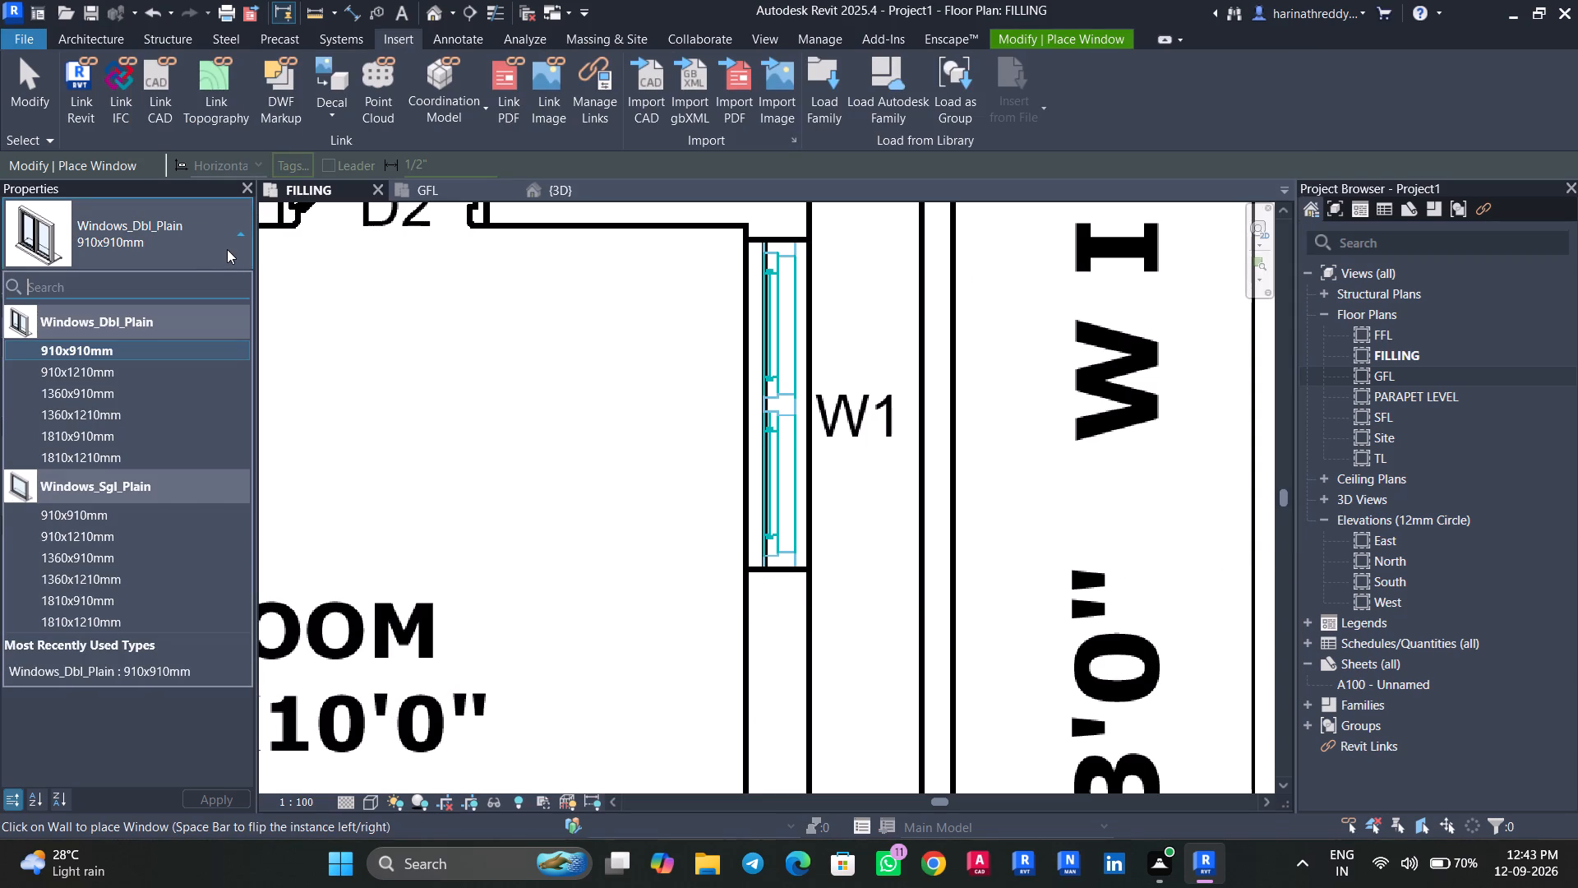
{"action": "left_click", "coordinate": [227, 249]}
{"action": "left_click", "coordinate": [213, 278]}
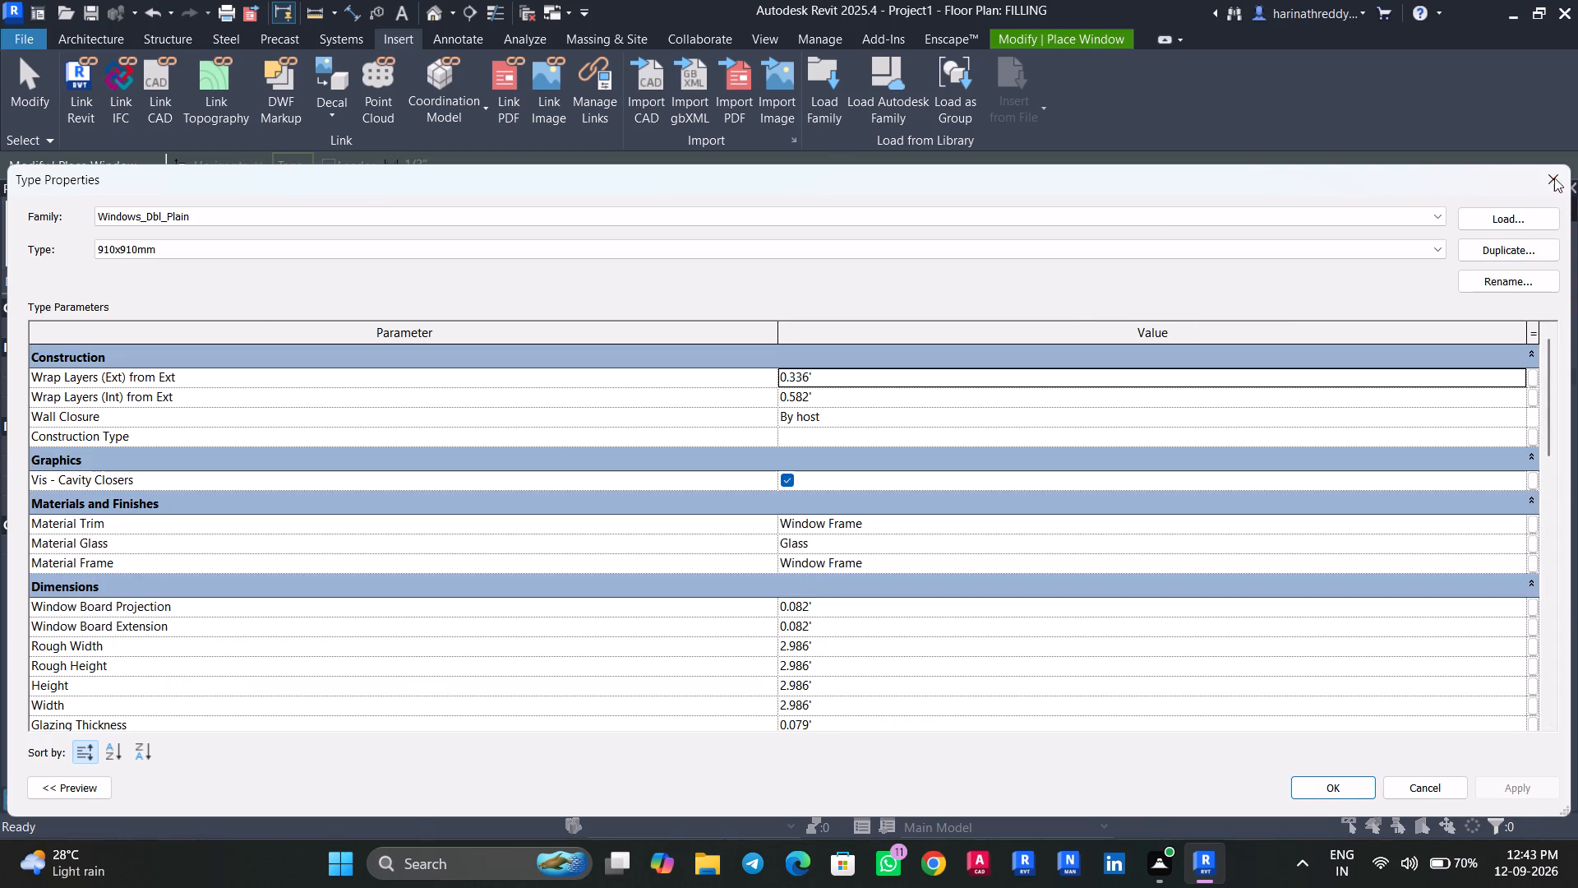
{"action": "left_click", "coordinate": [1554, 173]}
{"action": "scroll", "coordinate": [1238, 518], "scroll_direction": "down", "scroll_amount": 5}
{"action": "scroll", "coordinate": [897, 502], "scroll_direction": "down", "scroll_amount": 4}
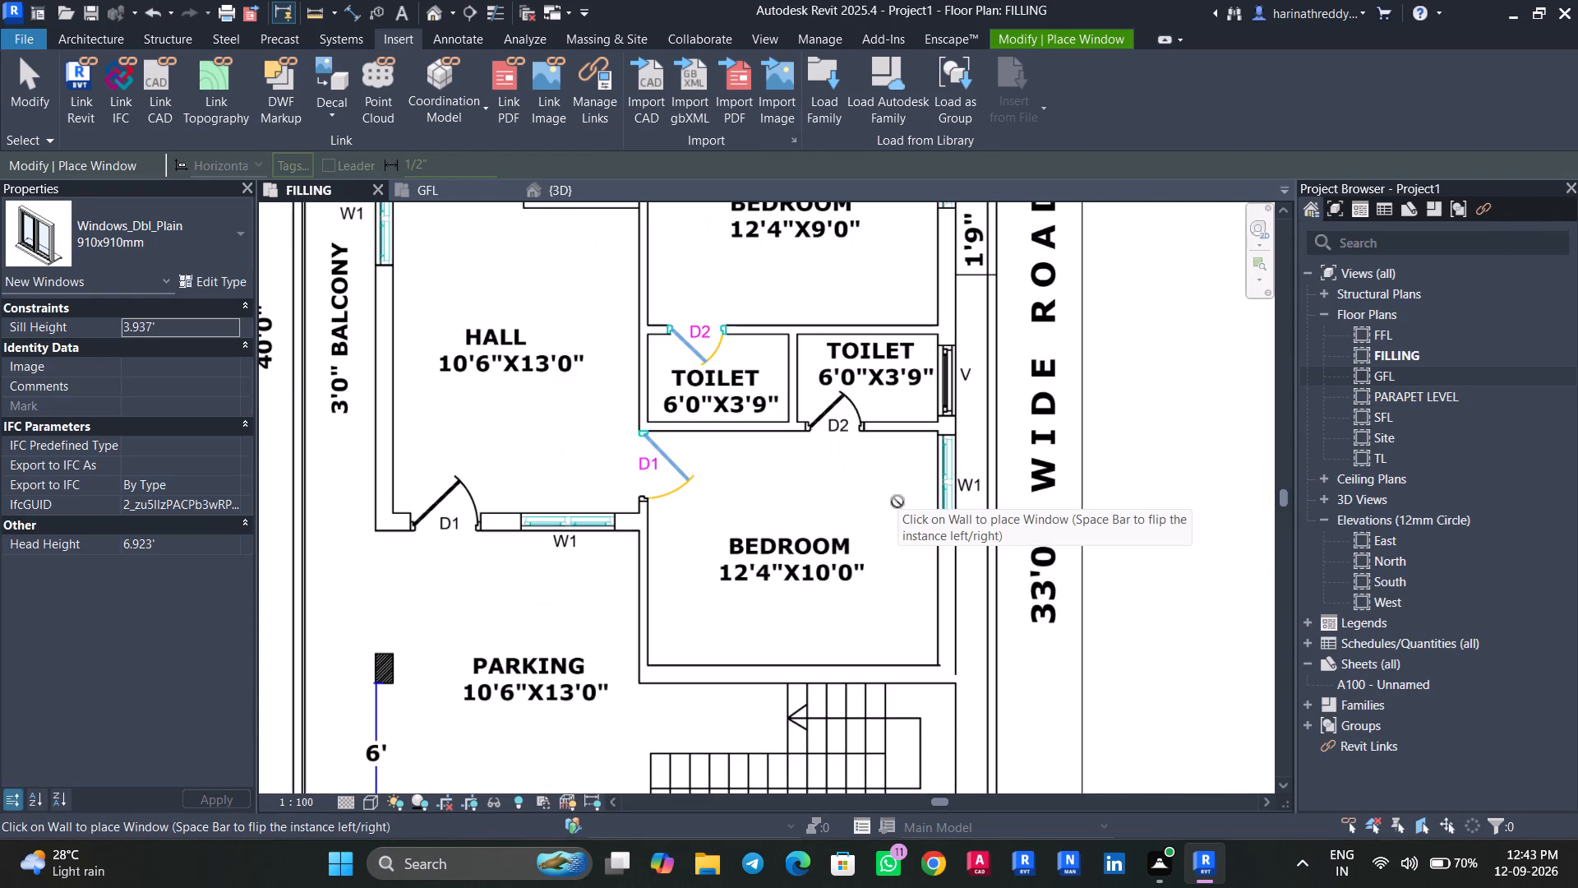
{"action": "scroll", "coordinate": [897, 502], "scroll_direction": "down", "scroll_amount": 5}
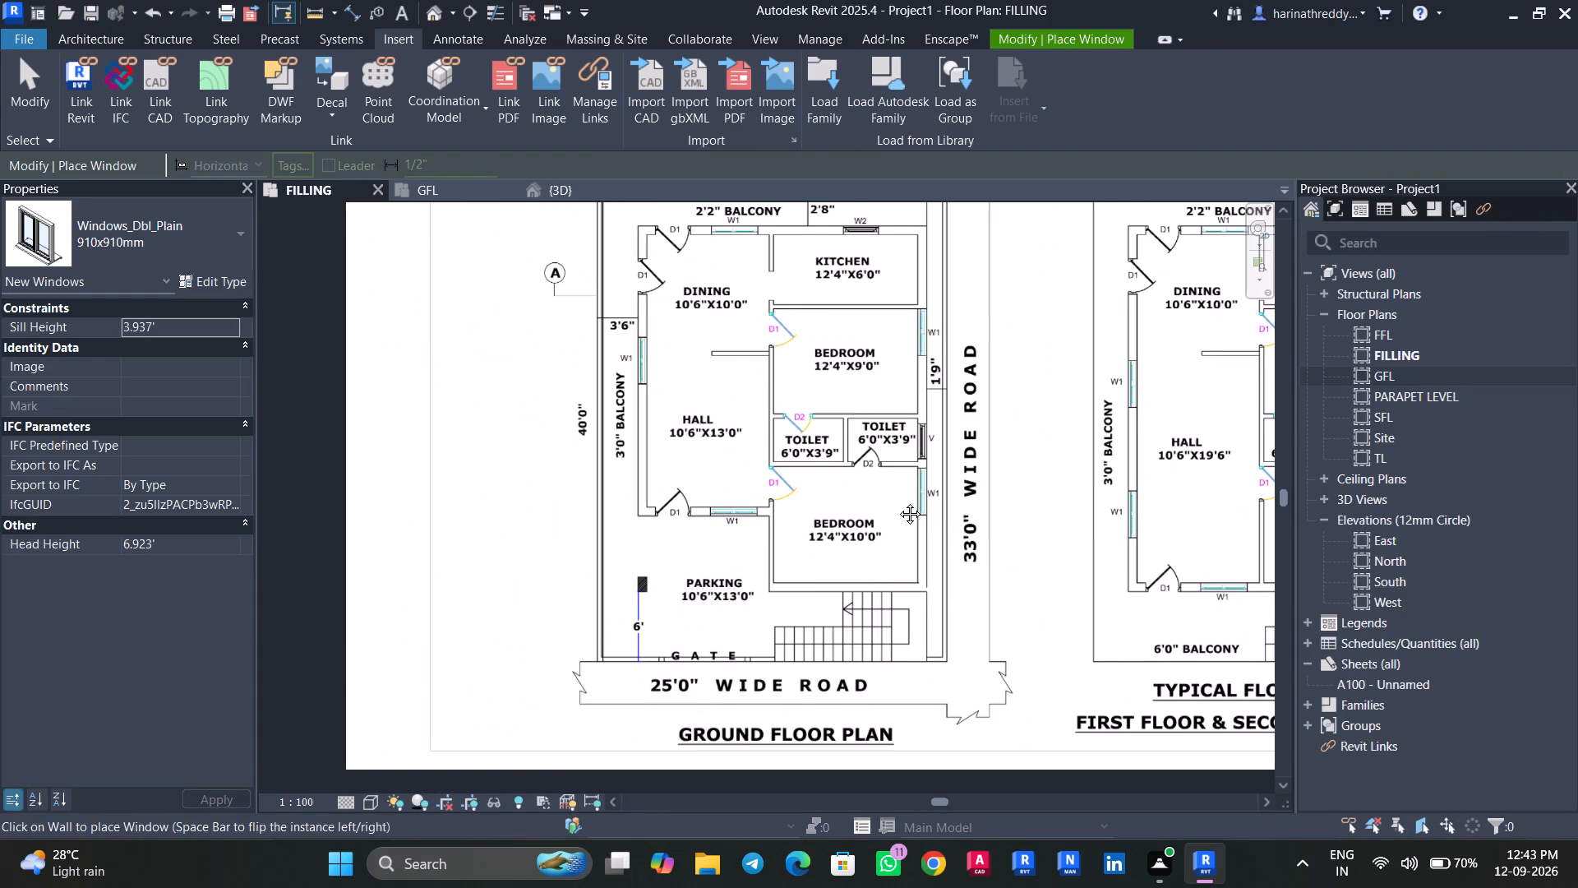
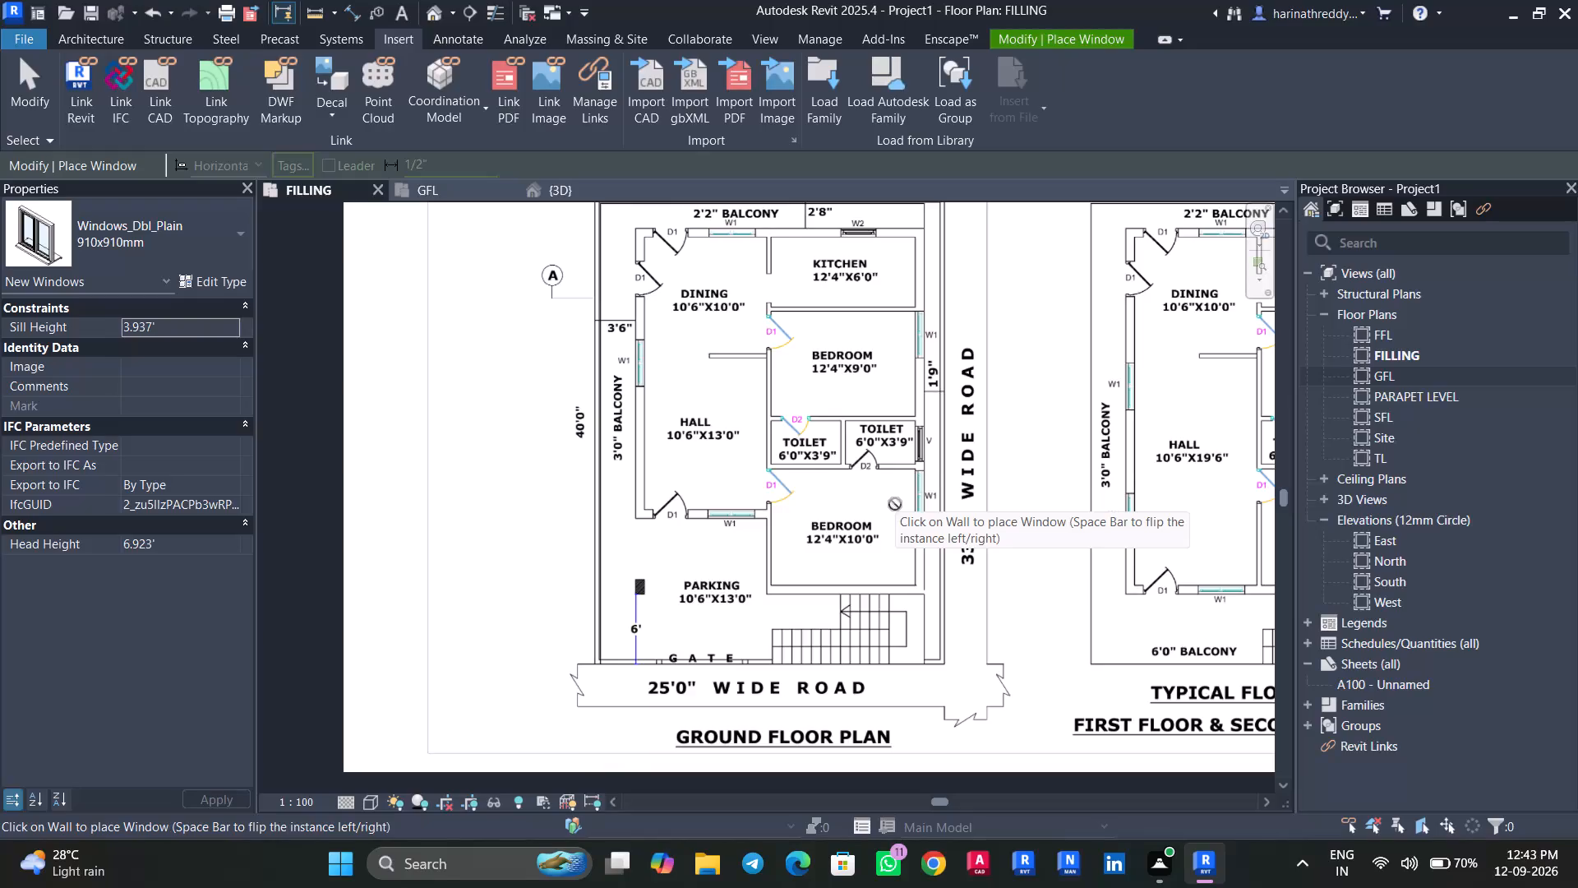
Duplicate the 910x910mm type of the Windows_Dbl_Plain family as a new window type named W1.
{"action": "left_click", "coordinate": [198, 277]}
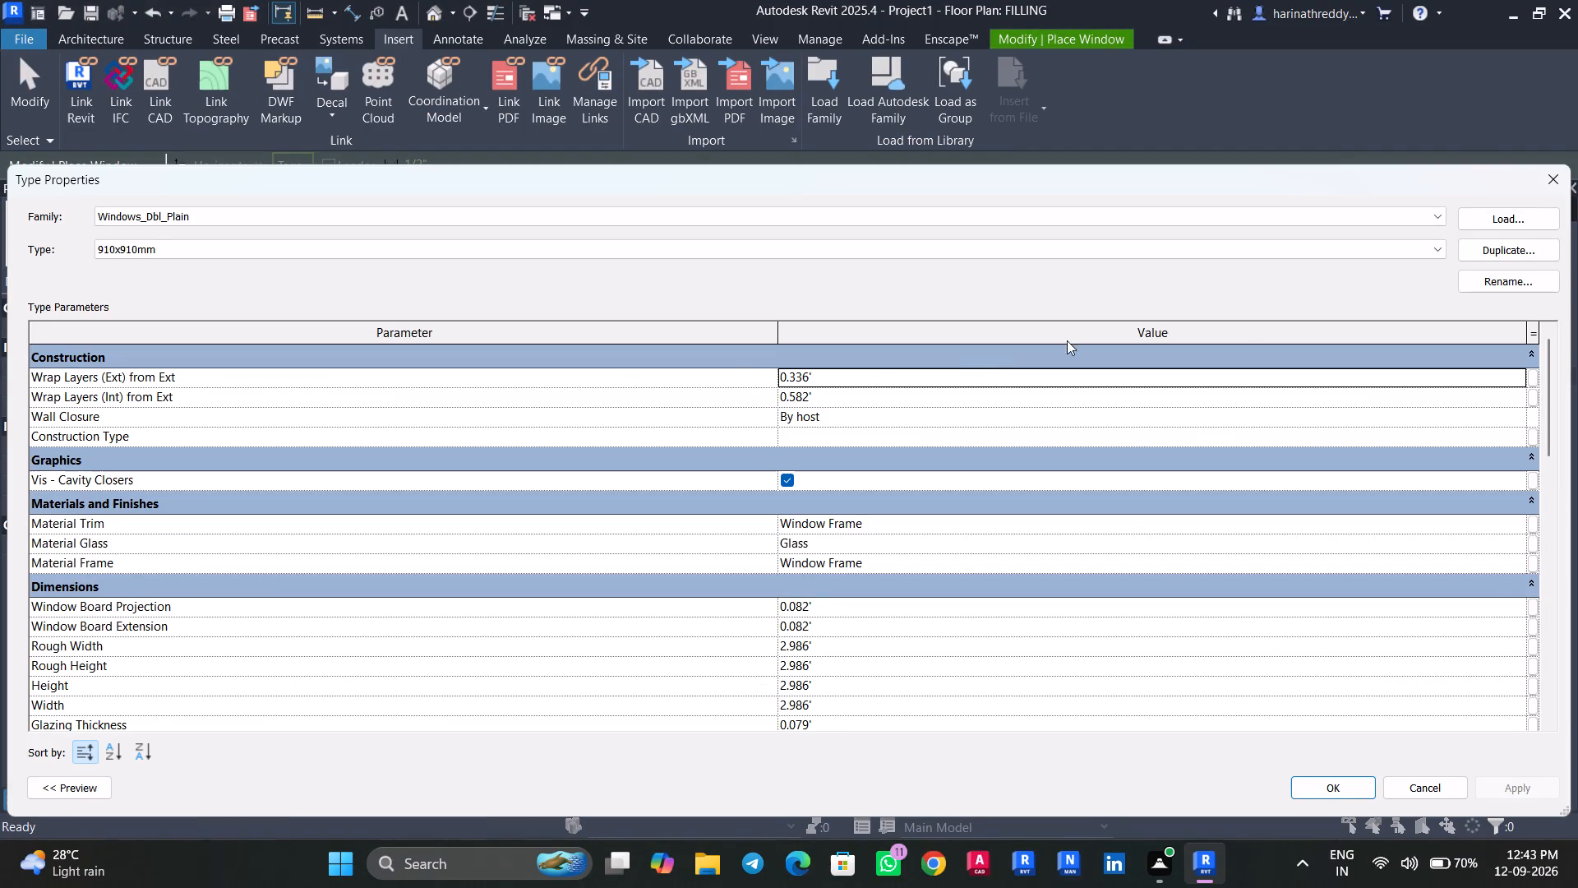
{"action": "left_click", "coordinate": [1507, 257]}
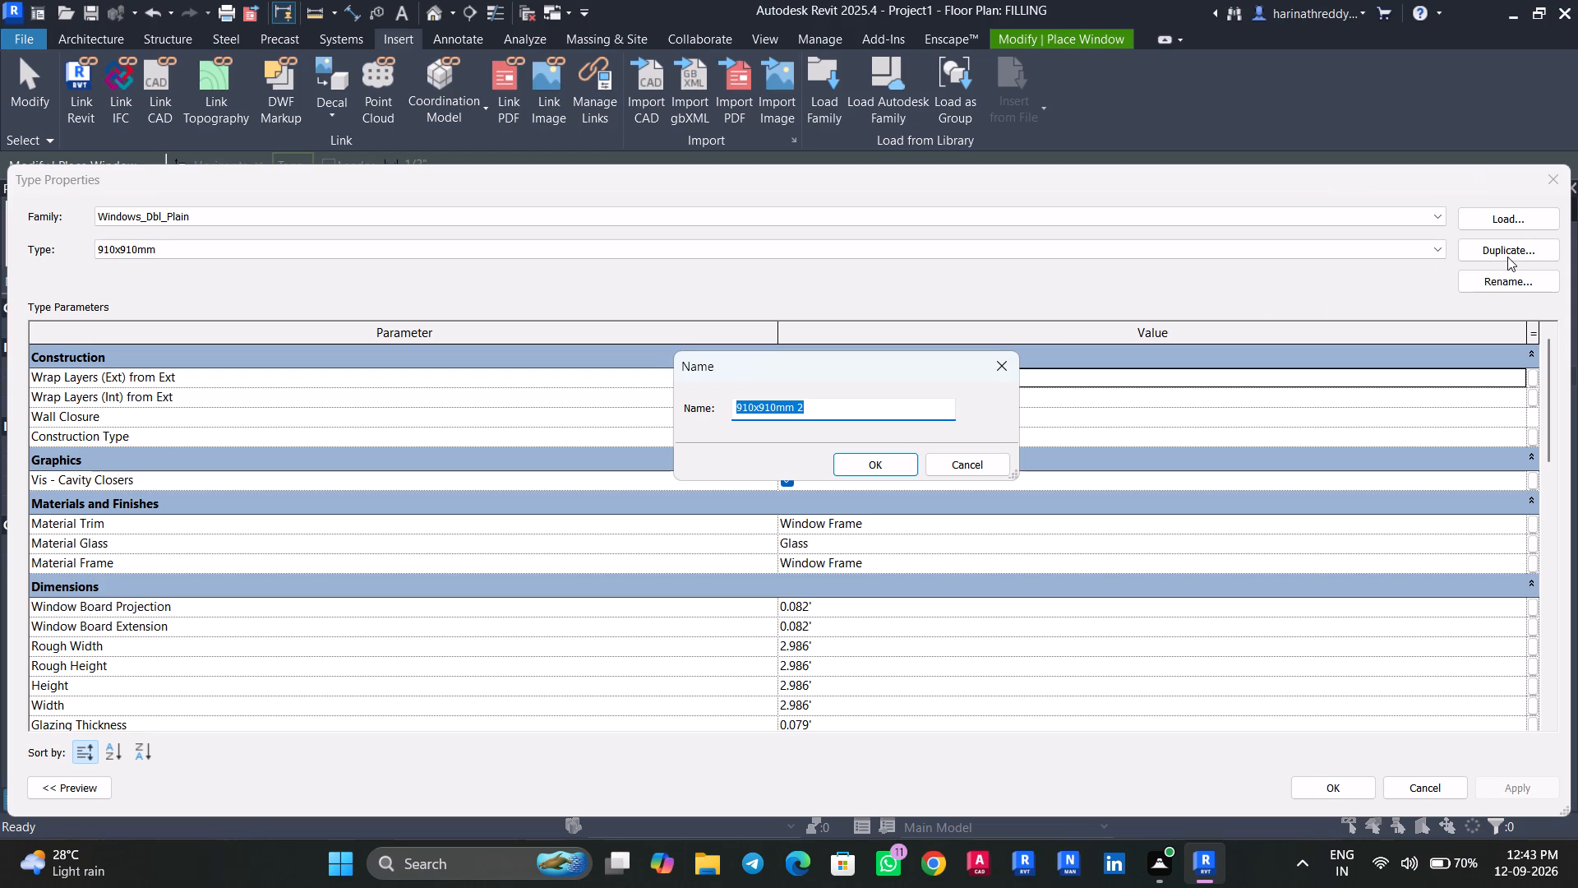
{"action": "type", "text": "W1"}
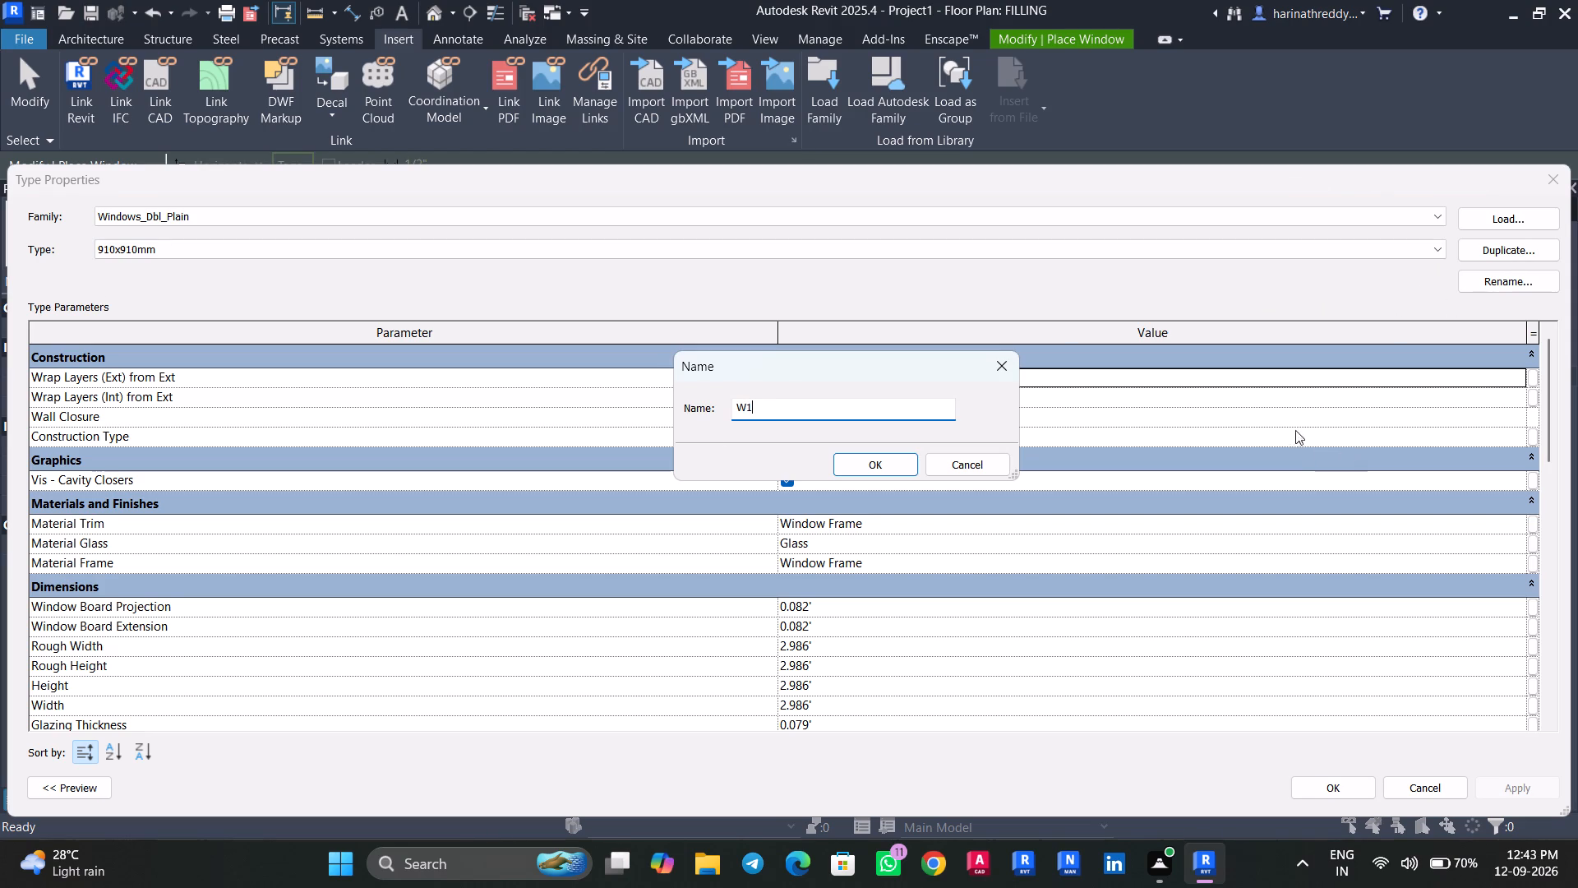
{"action": "left_click", "coordinate": [888, 465]}
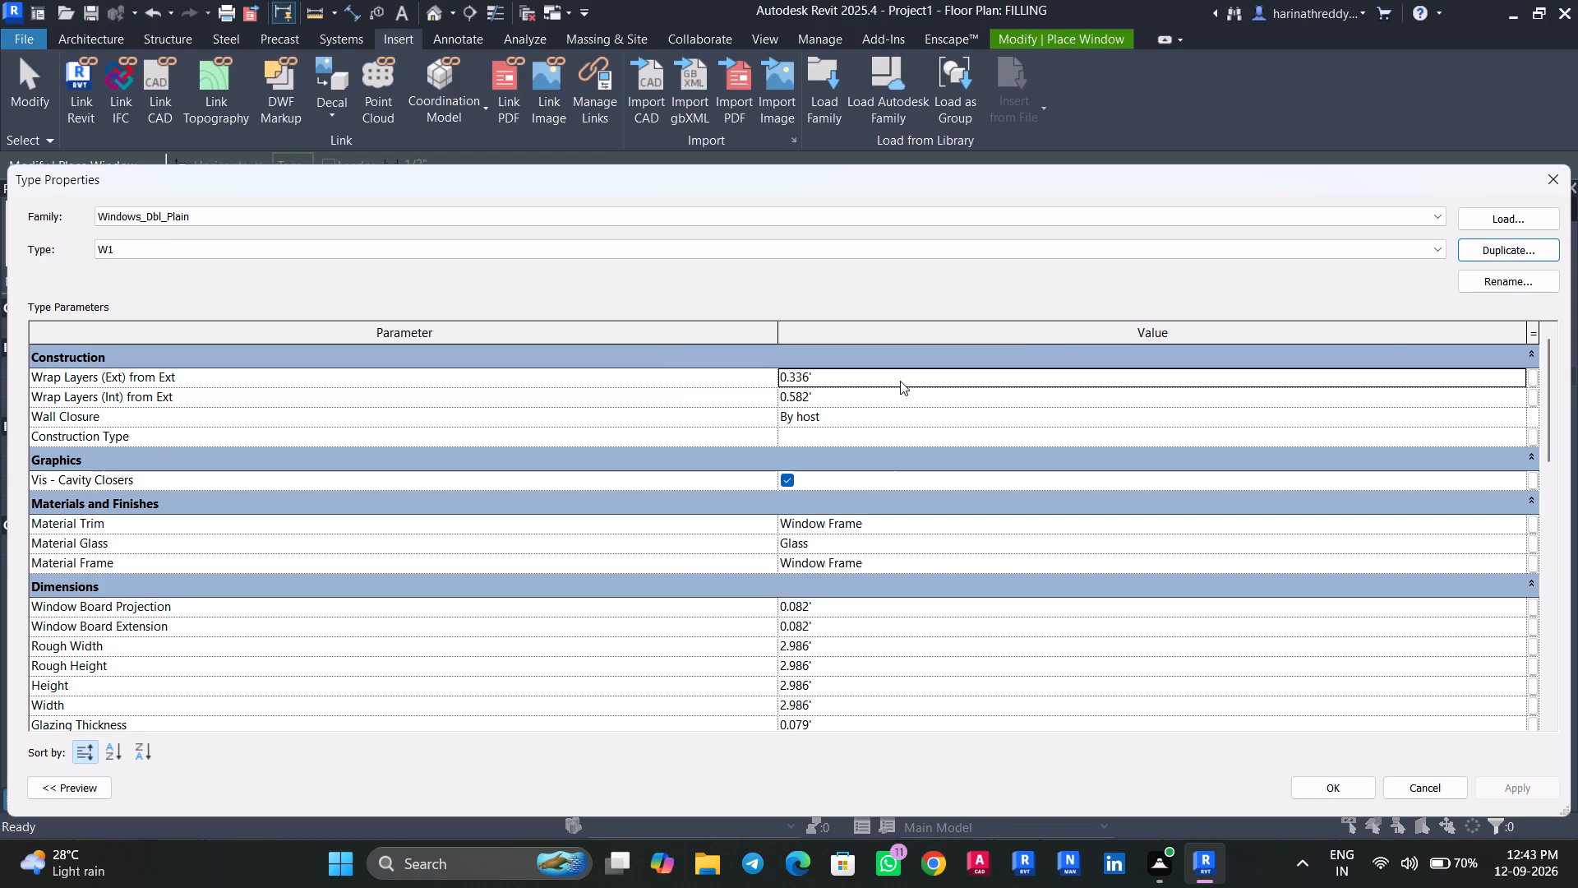
Set the W1 window type's rough width to 4' and accept the type properties.
{"action": "scroll", "coordinate": [900, 392], "scroll_direction": "down", "scroll_amount": 5}
{"action": "scroll", "coordinate": [718, 525], "scroll_direction": "down", "scroll_amount": 6}
{"action": "scroll", "coordinate": [744, 485], "scroll_direction": "up", "scroll_amount": 3}
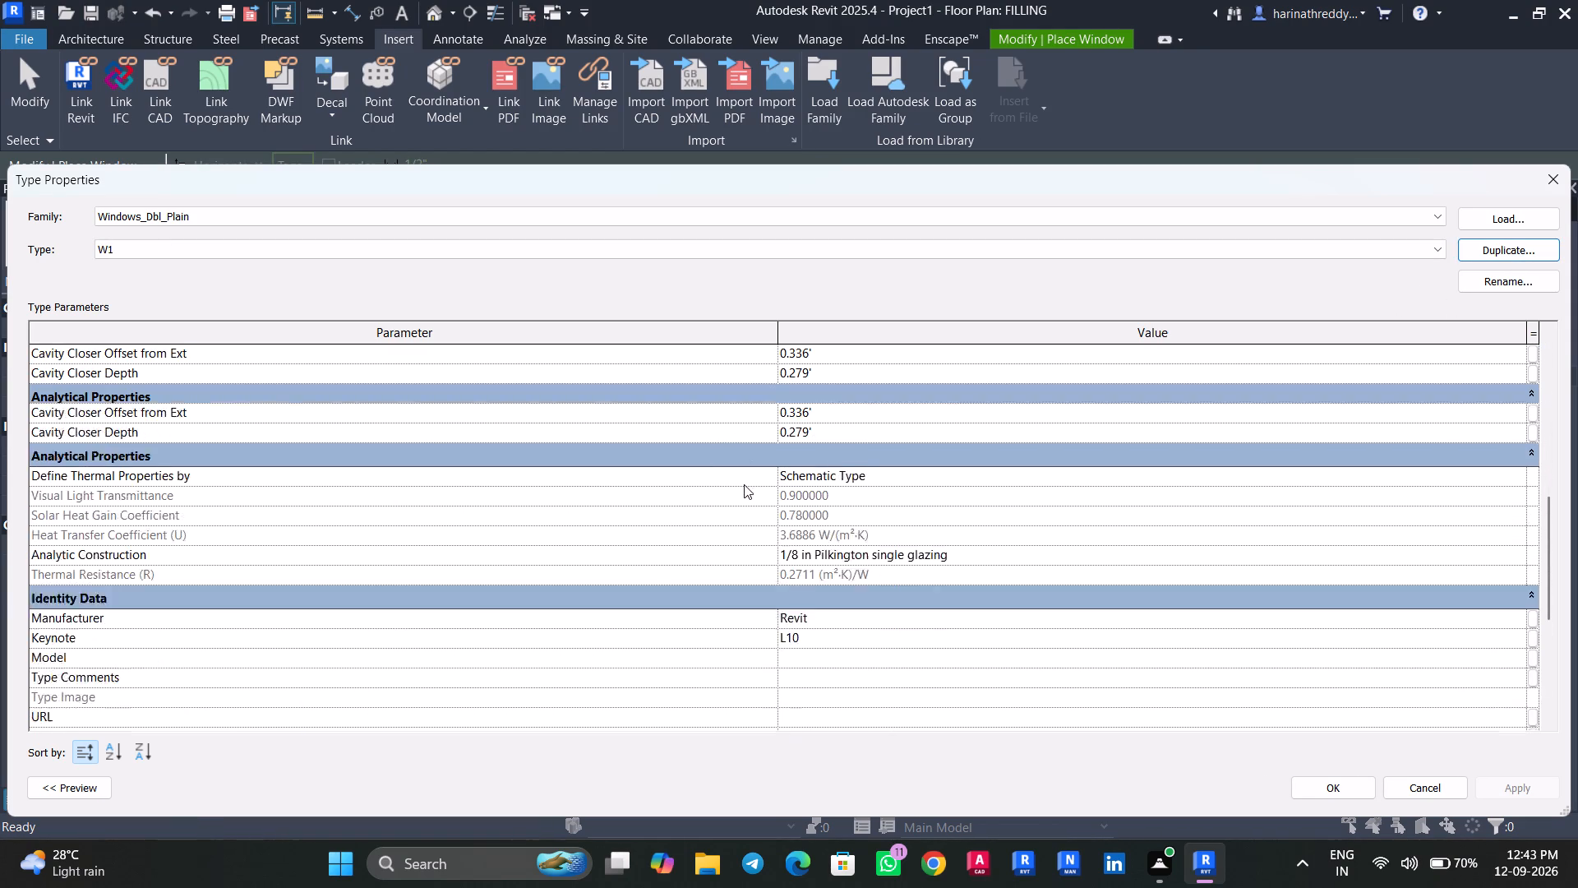
{"action": "scroll", "coordinate": [744, 484], "scroll_direction": "up", "scroll_amount": 4}
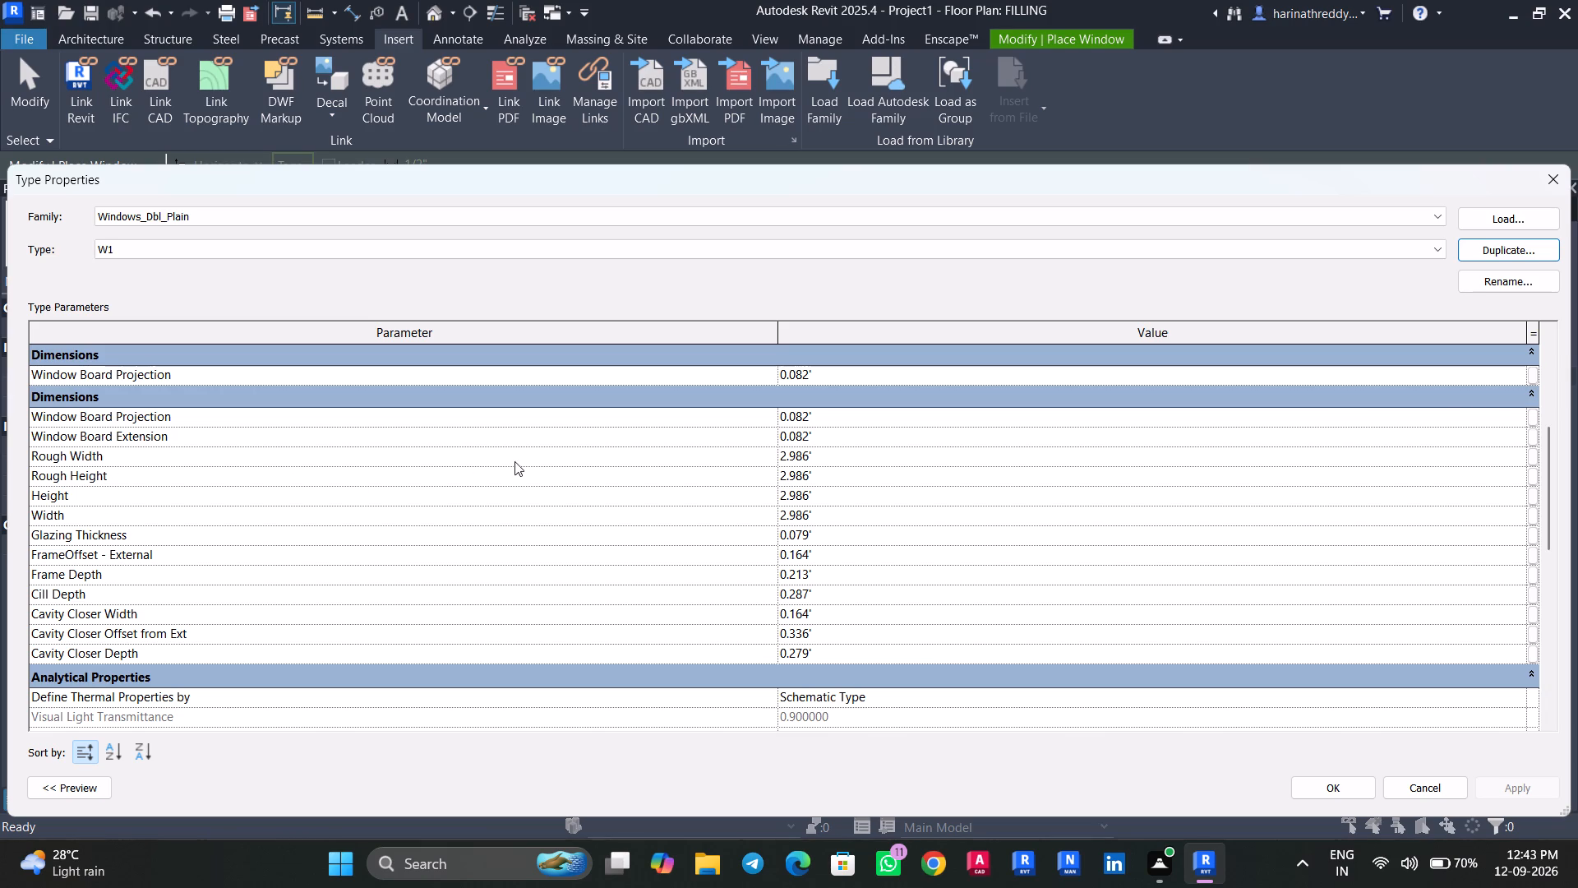
{"action": "left_click", "coordinate": [814, 458]}
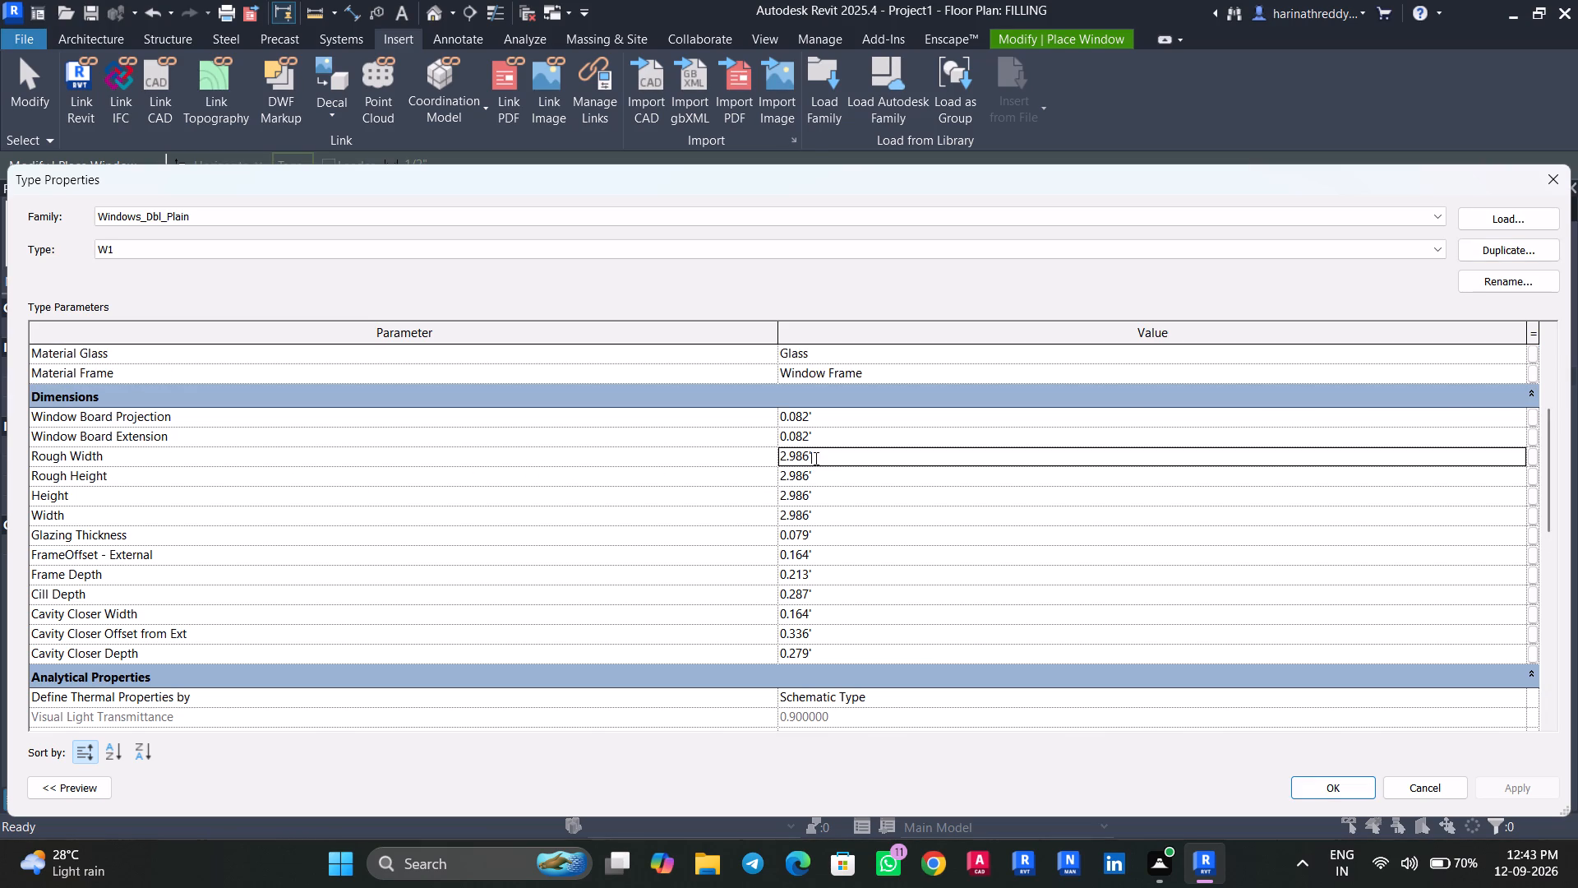
{"action": "double_click", "coordinate": [814, 458]}
{"action": "key", "text": "4"}
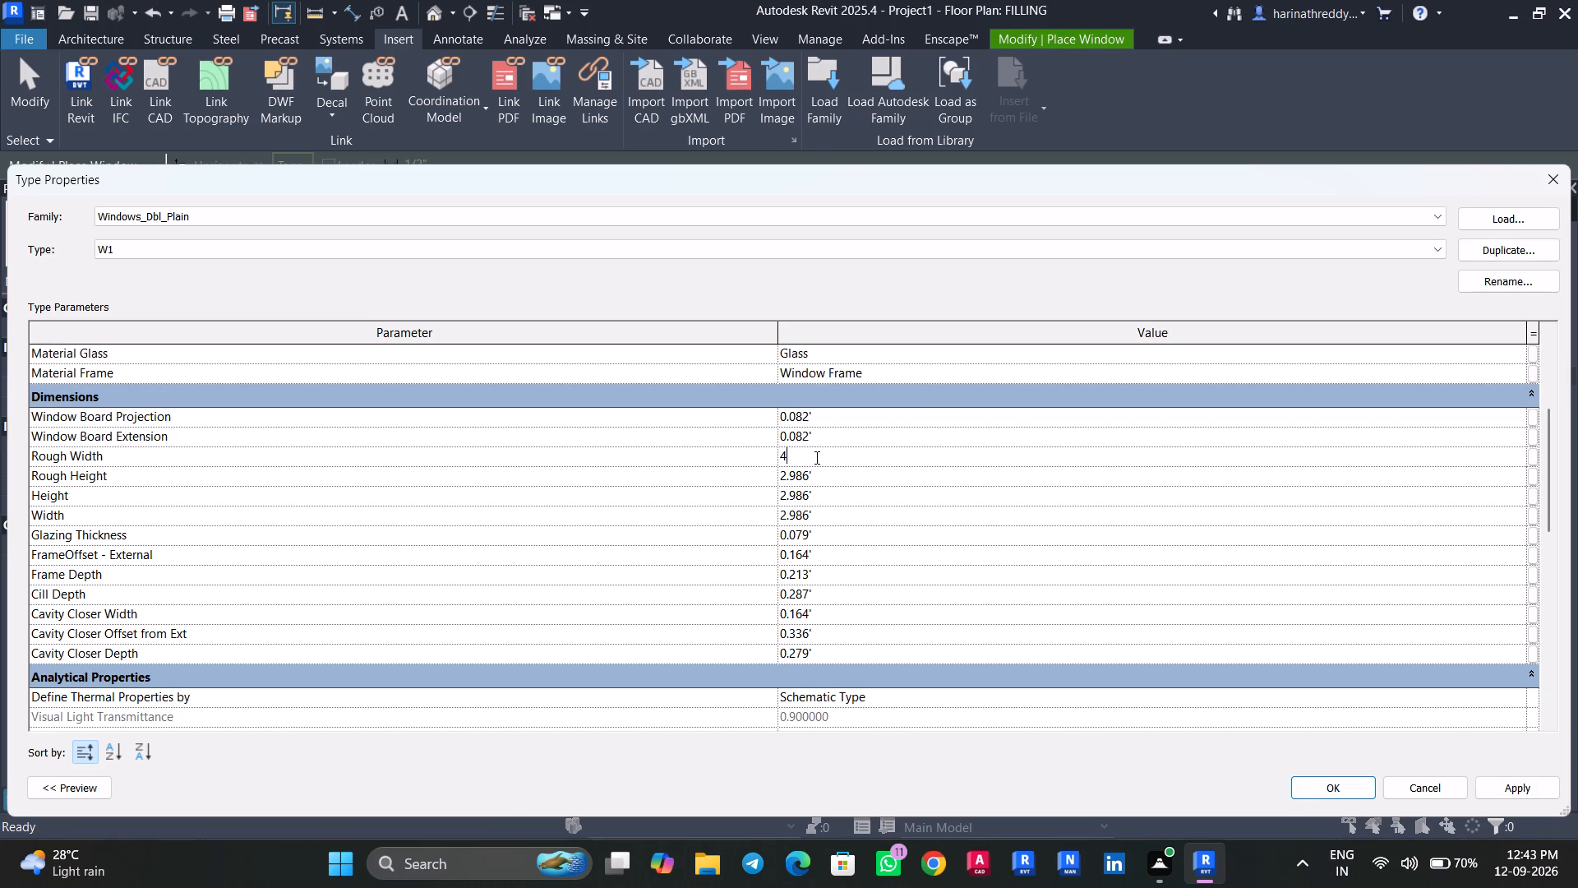
{"action": "key", "text": "apostrophe"}
{"action": "left_click", "coordinate": [1509, 777]}
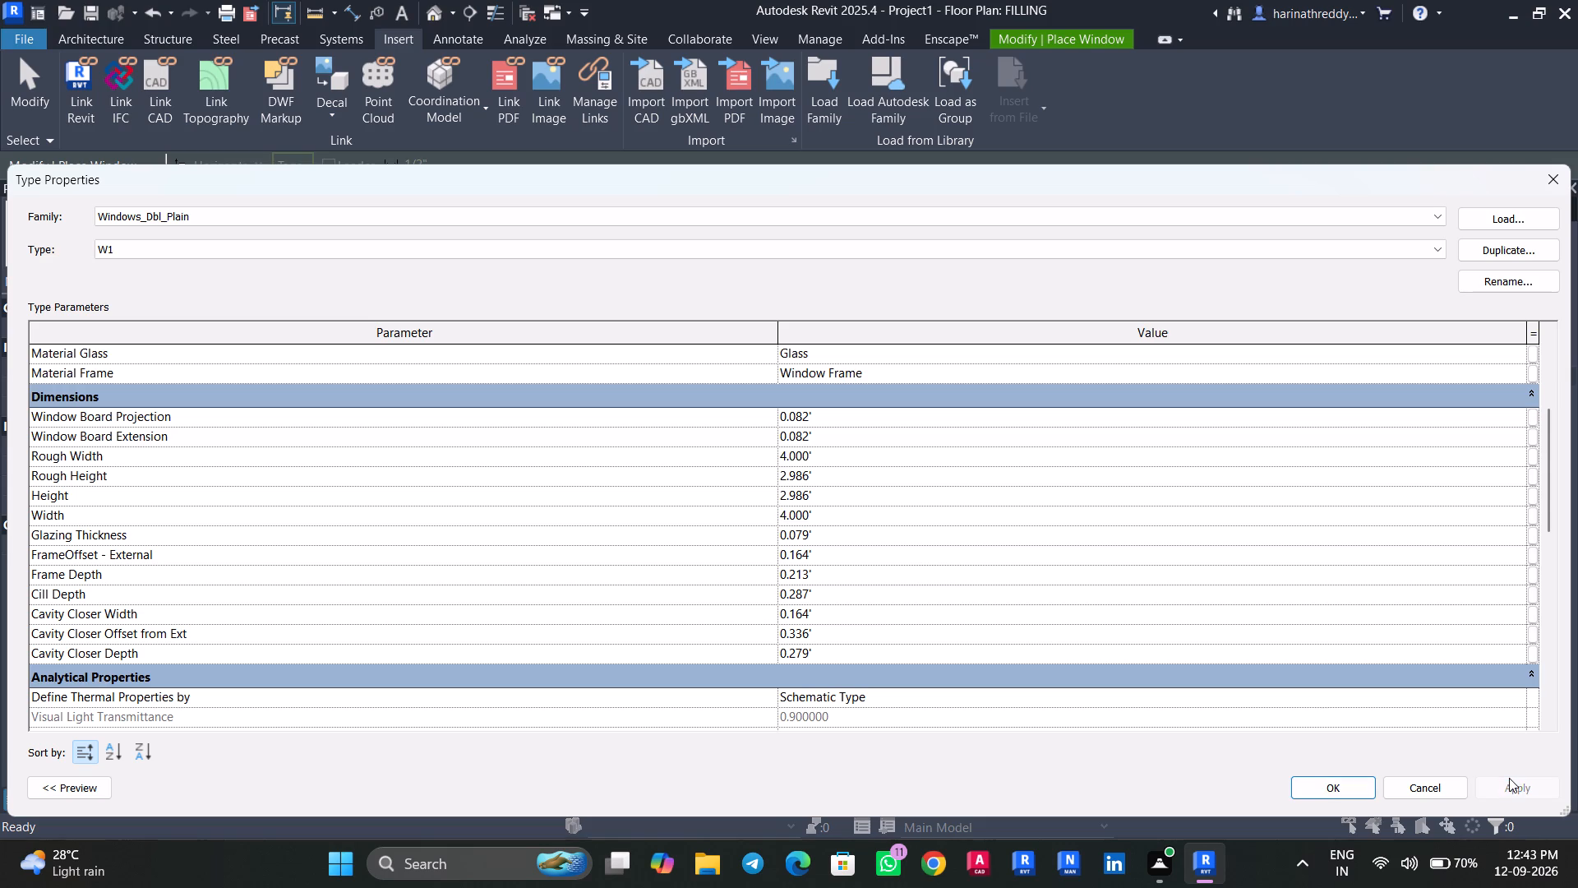
{"action": "left_click", "coordinate": [1343, 783]}
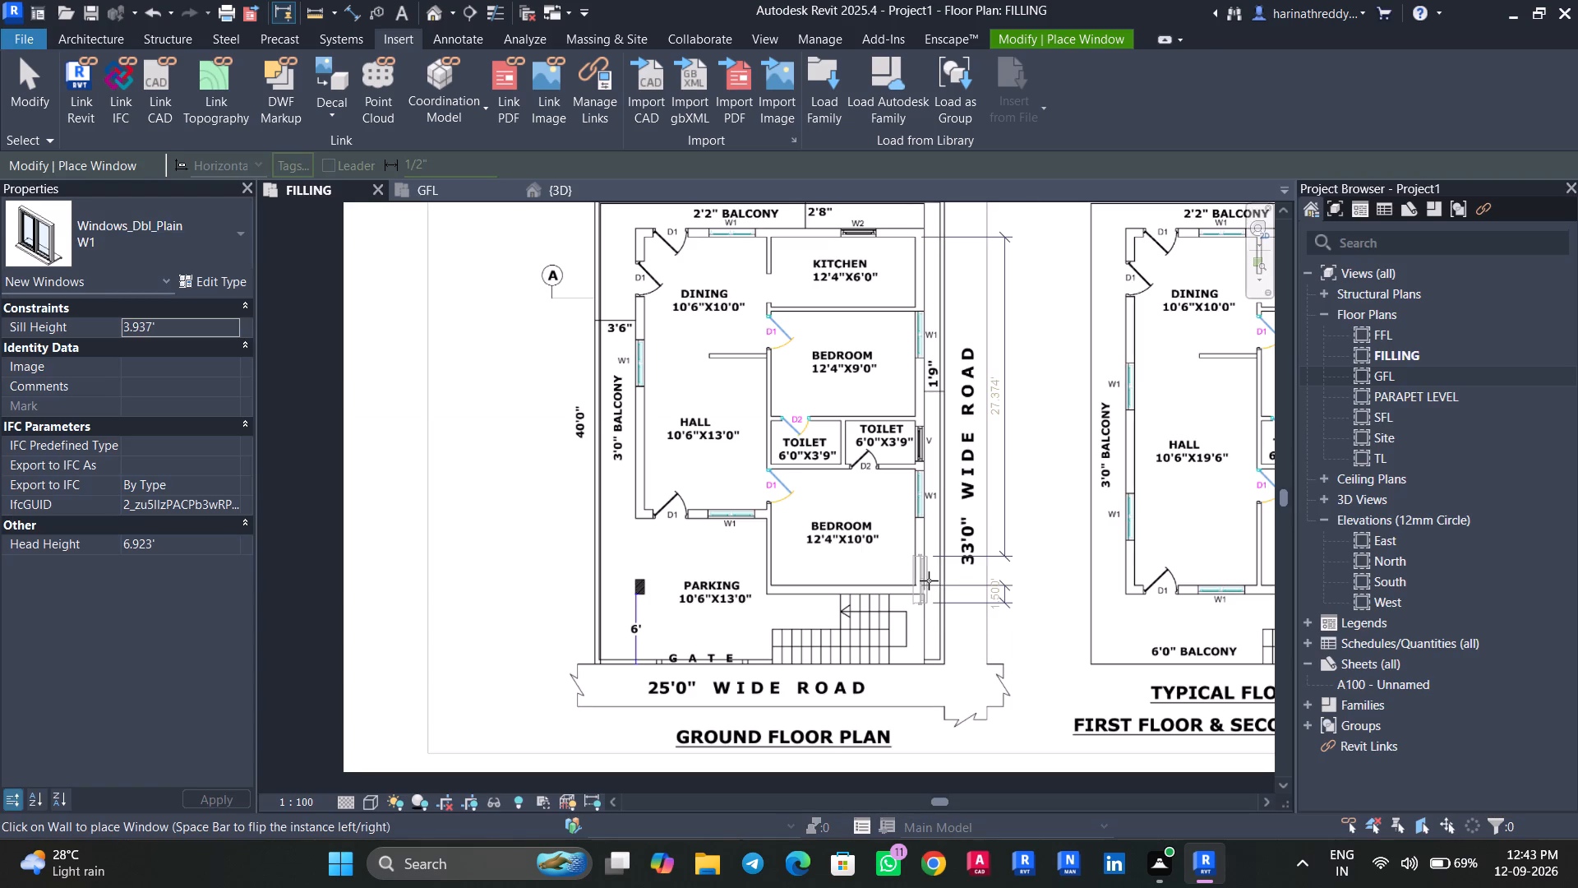
Place a W1 window at the W1 mark in the road-side wall of the 12'4"X10'0" bedroom.
{"action": "scroll", "coordinate": [929, 580], "scroll_direction": "up", "scroll_amount": 6}
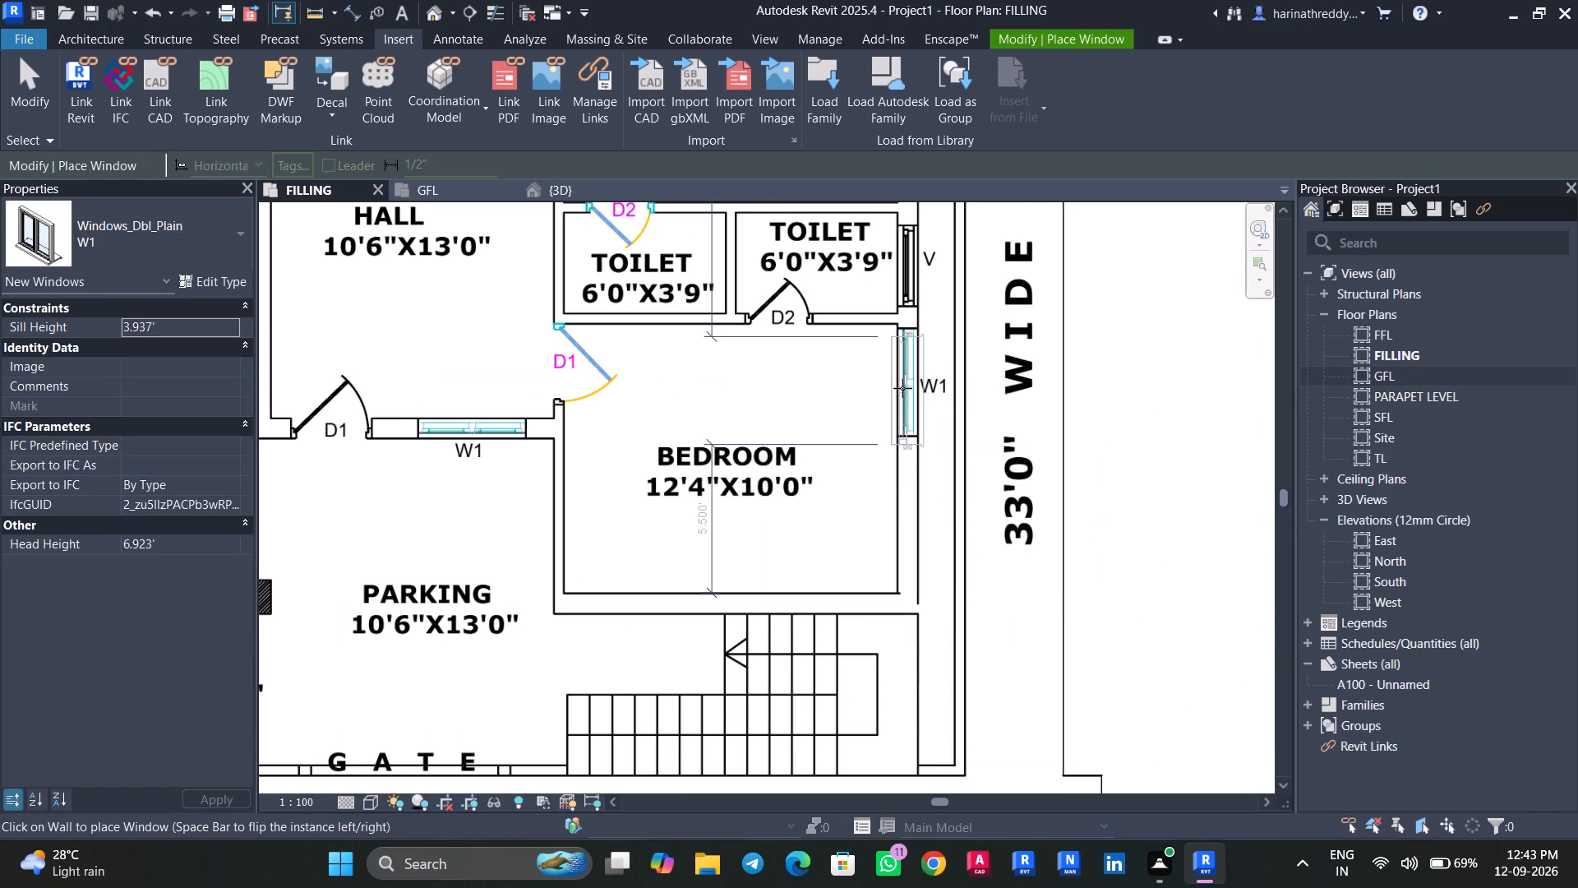
{"action": "scroll", "coordinate": [902, 382], "scroll_direction": "up", "scroll_amount": 3}
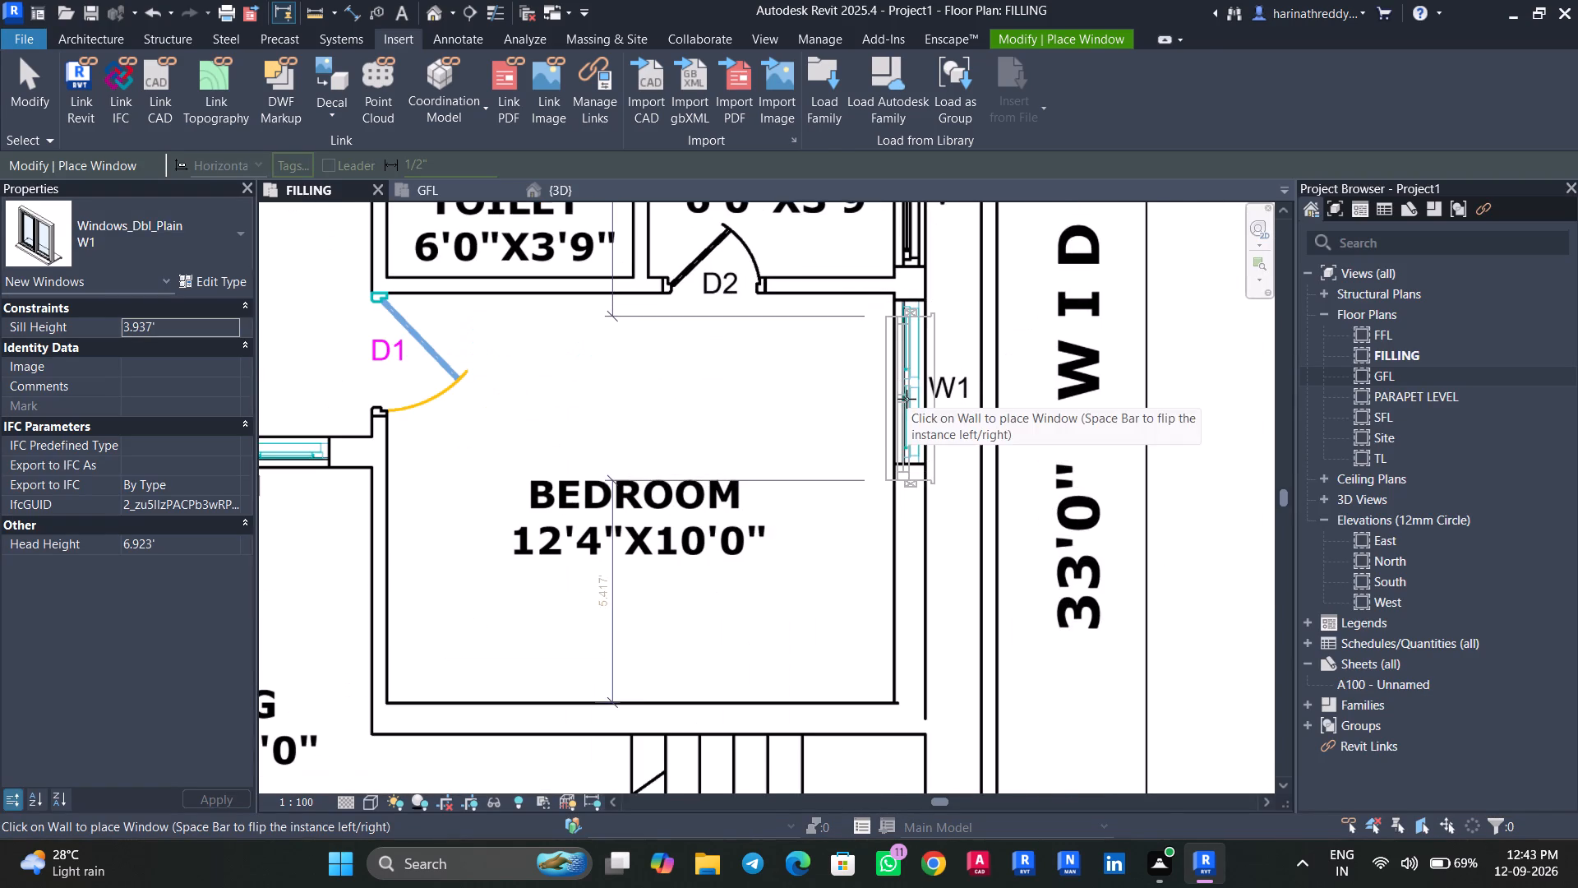
{"action": "scroll", "coordinate": [907, 399], "scroll_direction": "up", "scroll_amount": 4}
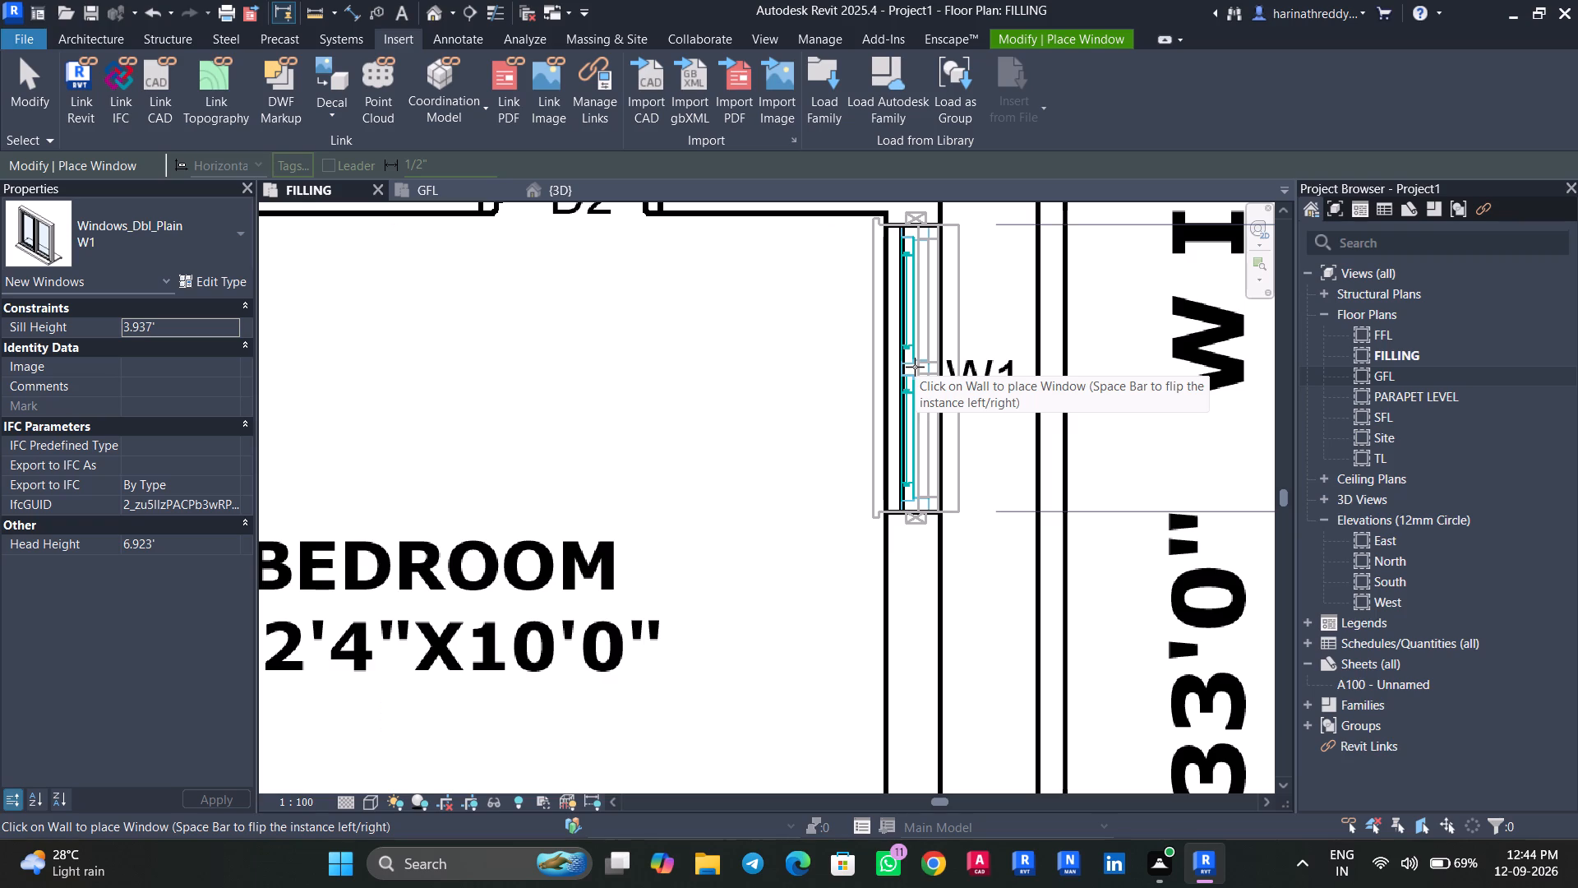
{"action": "left_click", "coordinate": [915, 367]}
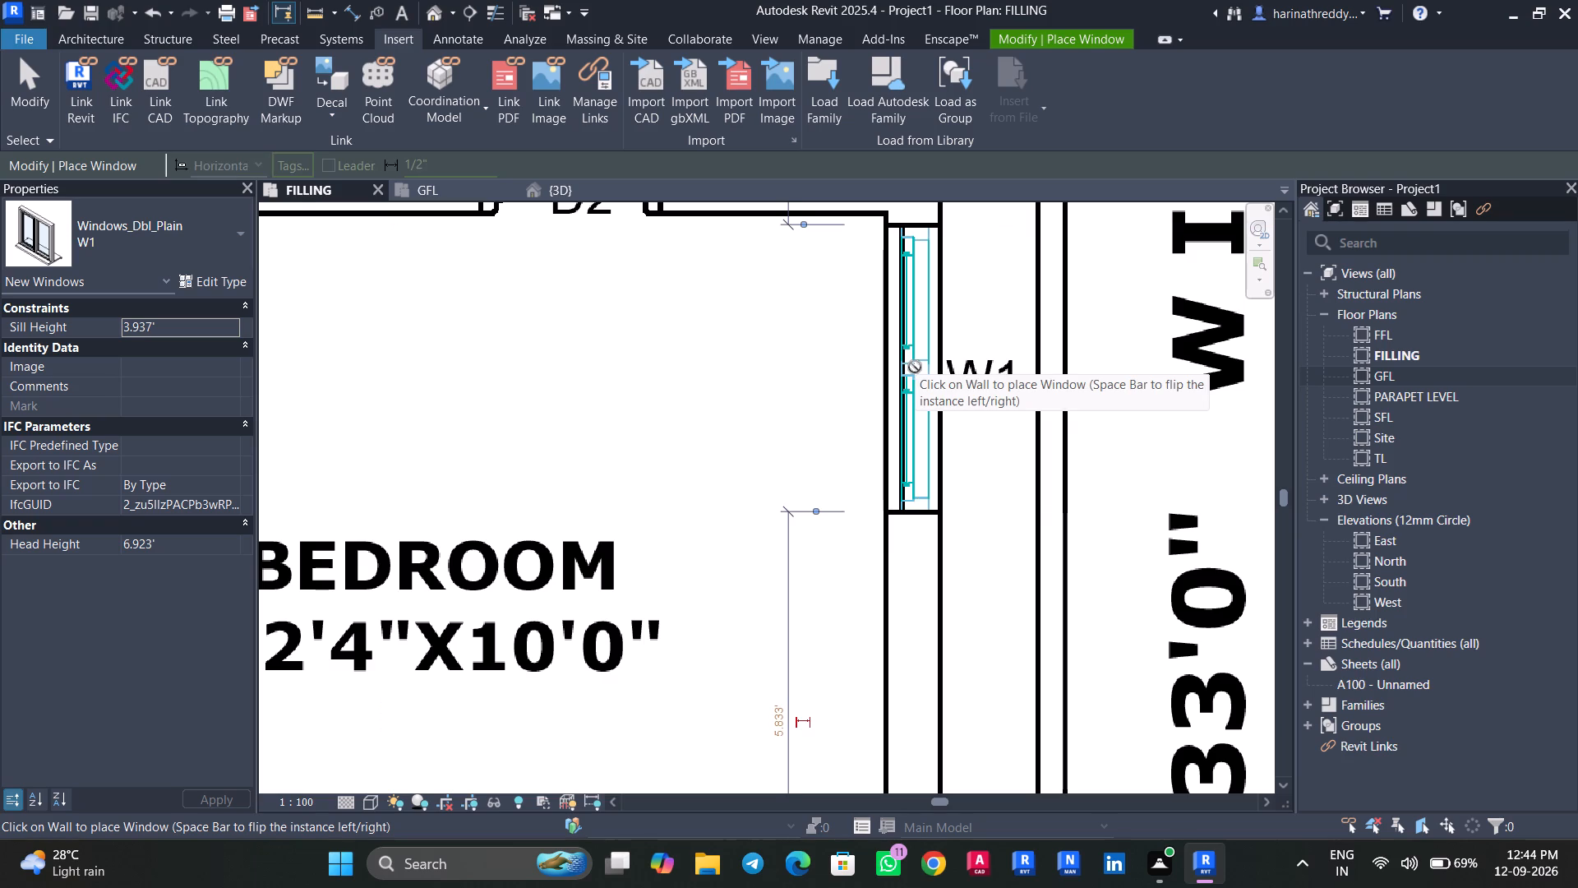
Place a W1 window at the W1 mark in the road-side wall of the 12'4"X9'0" bedroom.
{"action": "middle_click_drag", "start_coordinate": [915, 367], "coordinate": [948, 677]}
{"action": "scroll", "coordinate": [861, 483], "scroll_direction": "down", "scroll_amount": 7}
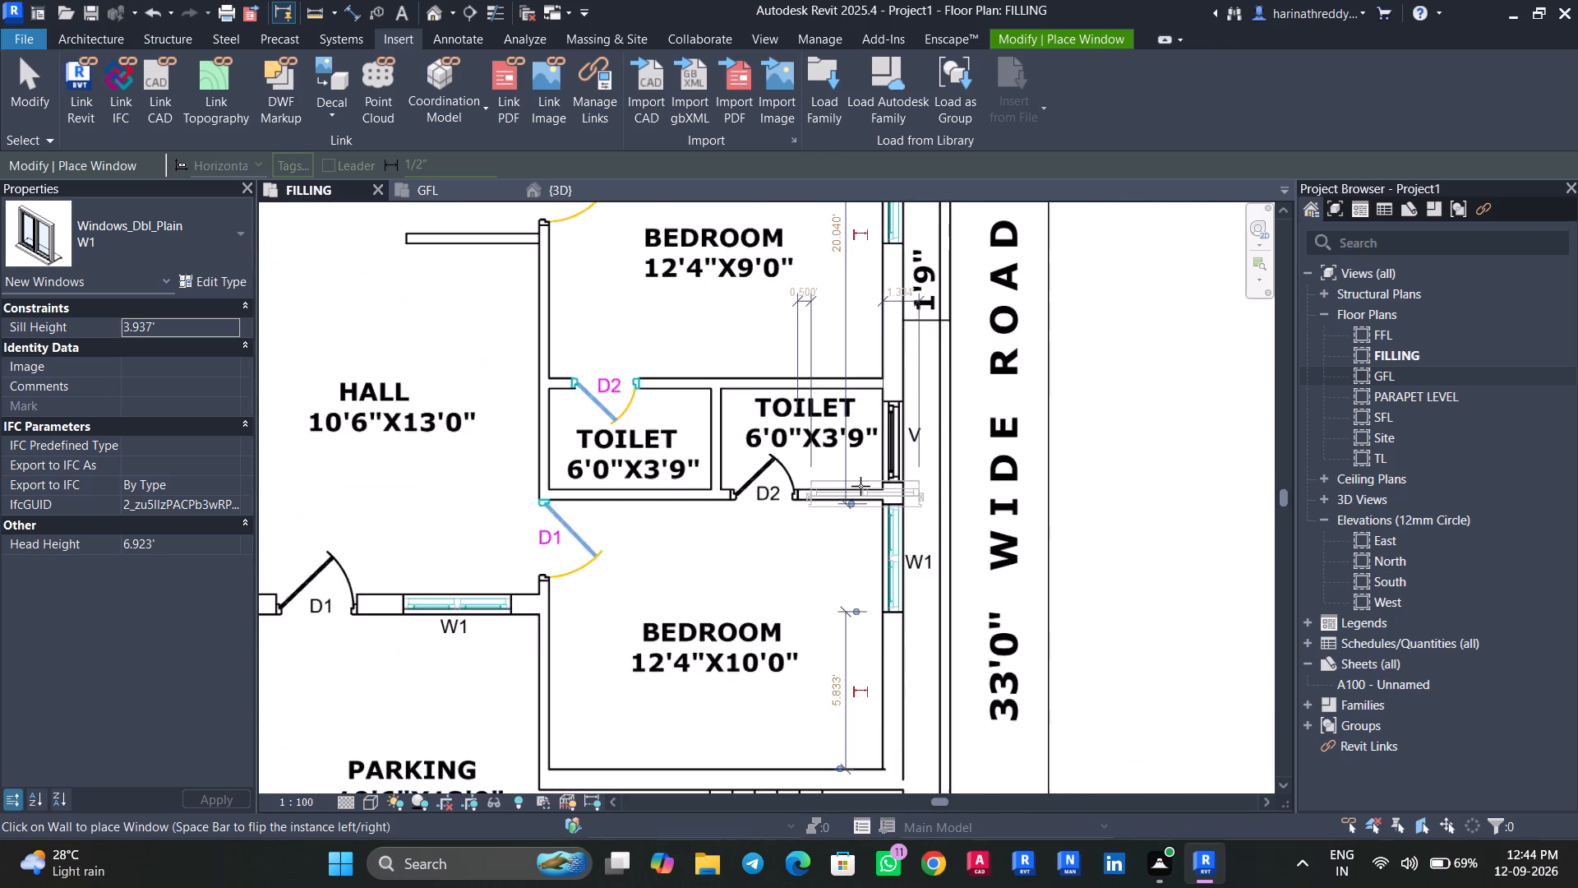
{"action": "scroll", "coordinate": [861, 486], "scroll_direction": "down", "scroll_amount": 2}
{"action": "middle_click_drag", "start_coordinate": [861, 486], "coordinate": [754, 887]}
{"action": "scroll", "coordinate": [754, 887], "scroll_direction": "up", "scroll_amount": 1}
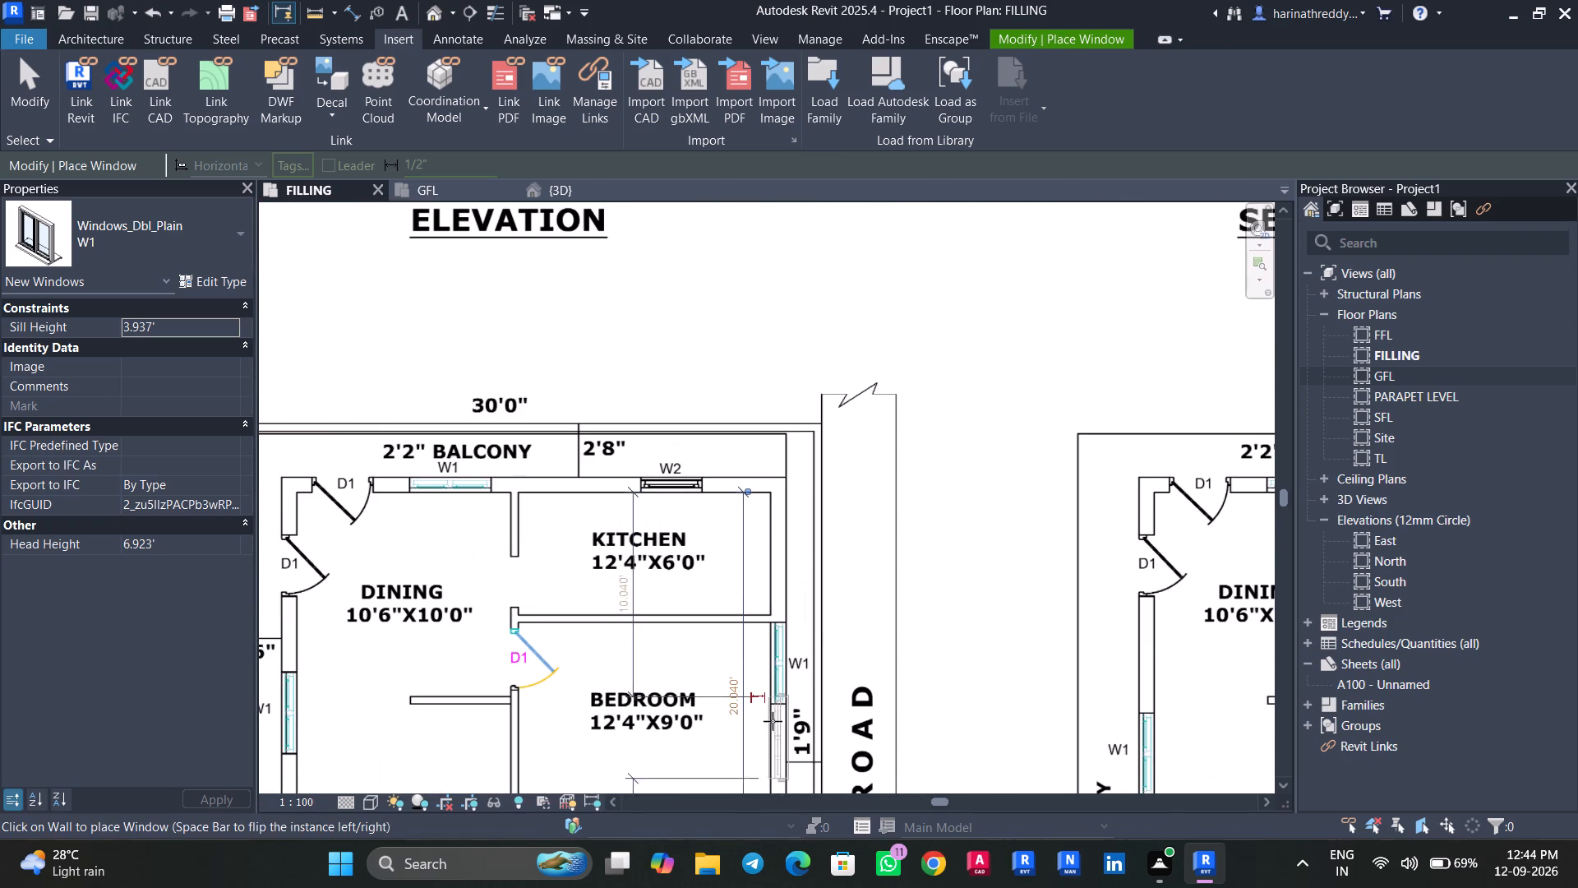
{"action": "scroll", "coordinate": [774, 696], "scroll_direction": "up", "scroll_amount": 13}
{"action": "scroll", "coordinate": [776, 640], "scroll_direction": "down", "scroll_amount": 1}
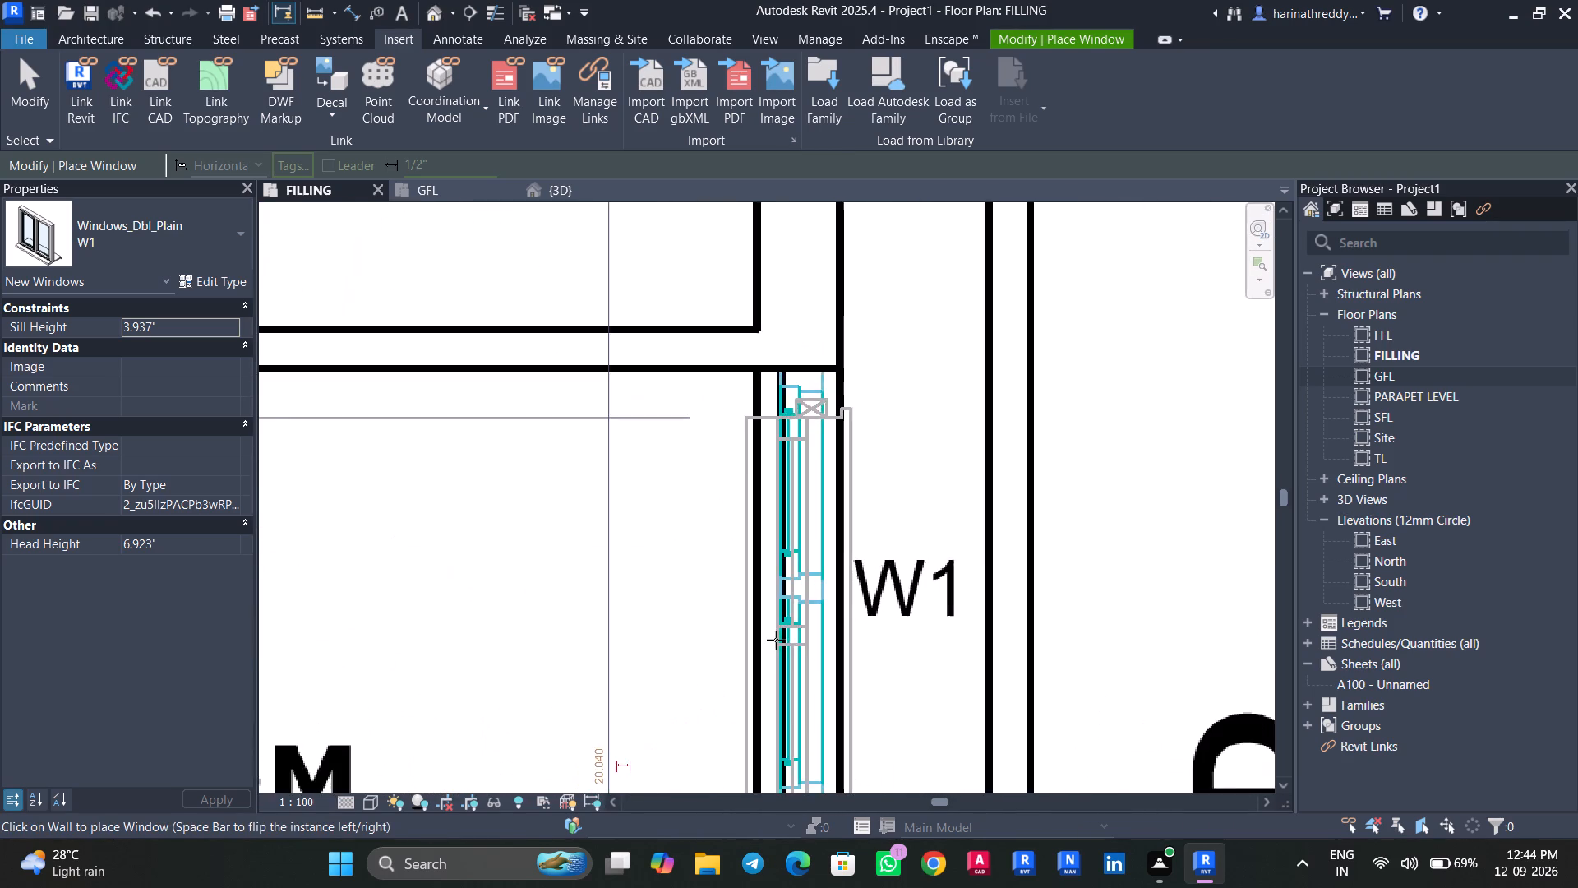
{"action": "scroll", "coordinate": [776, 640], "scroll_direction": "down", "scroll_amount": 2}
{"action": "middle_click_drag", "start_coordinate": [780, 631], "coordinate": [787, 575]}
{"action": "scroll", "coordinate": [791, 564], "scroll_direction": "up", "scroll_amount": 1}
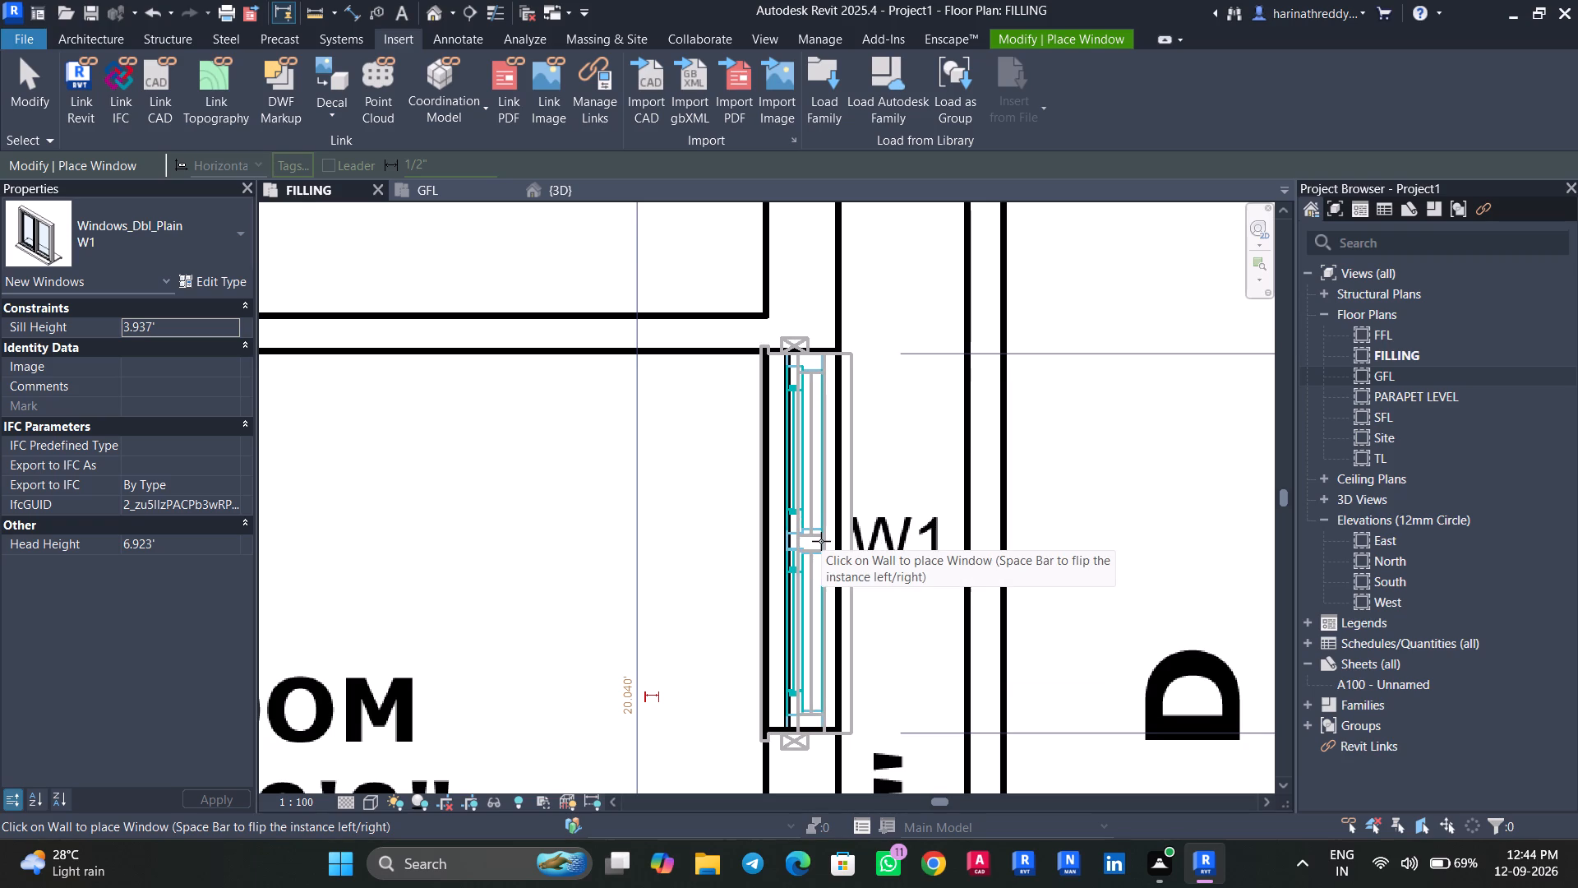
{"action": "left_click", "coordinate": [821, 541]}
Place a W1 window at the W1 mark in the dining room wall facing the 2'2" balcony.
{"action": "scroll", "coordinate": [671, 529], "scroll_direction": "down", "scroll_amount": 3}
{"action": "scroll", "coordinate": [671, 529], "scroll_direction": "up", "scroll_amount": 1}
{"action": "scroll", "coordinate": [671, 529], "scroll_direction": "down", "scroll_amount": 6}
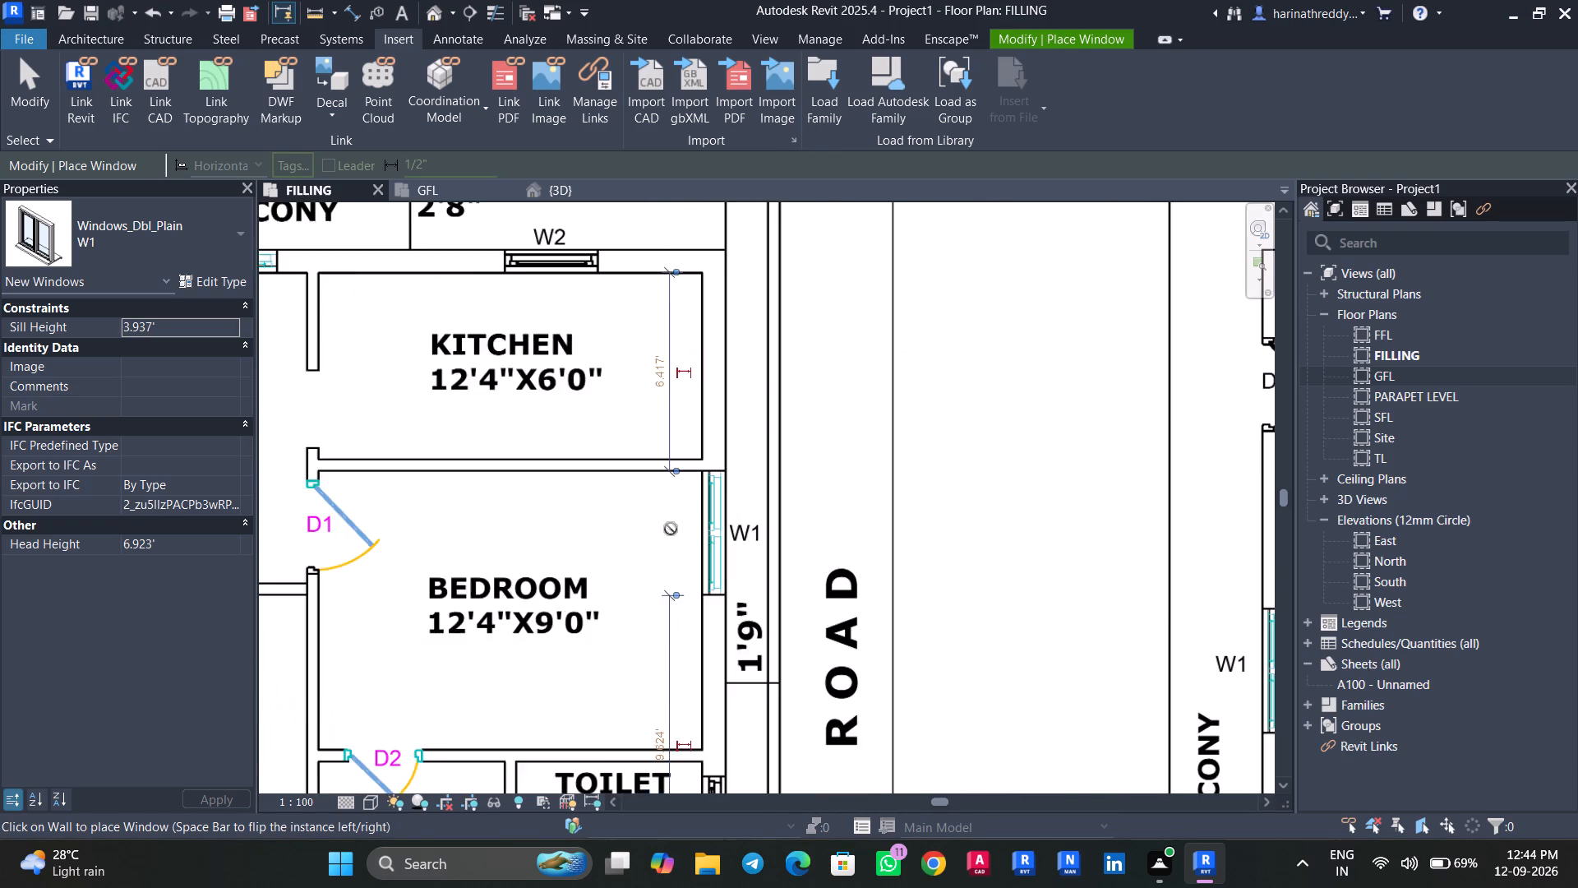
{"action": "scroll", "coordinate": [671, 529], "scroll_direction": "down", "scroll_amount": 2}
{"action": "middle_click_drag", "start_coordinate": [669, 528], "coordinate": [1050, 614]}
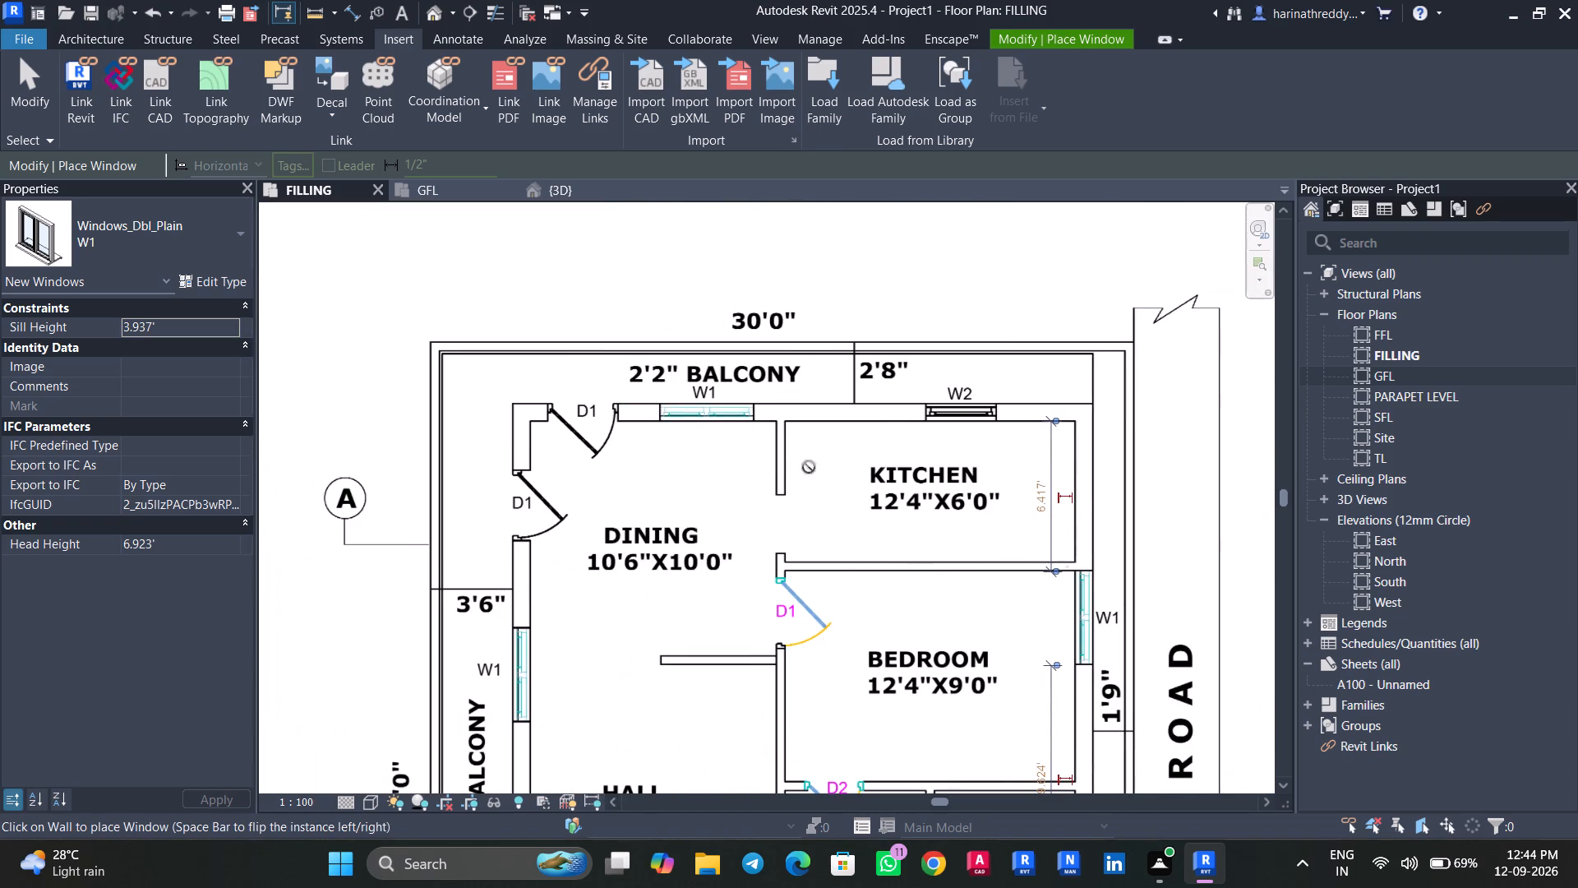
{"action": "scroll", "coordinate": [699, 410], "scroll_direction": "up", "scroll_amount": 5}
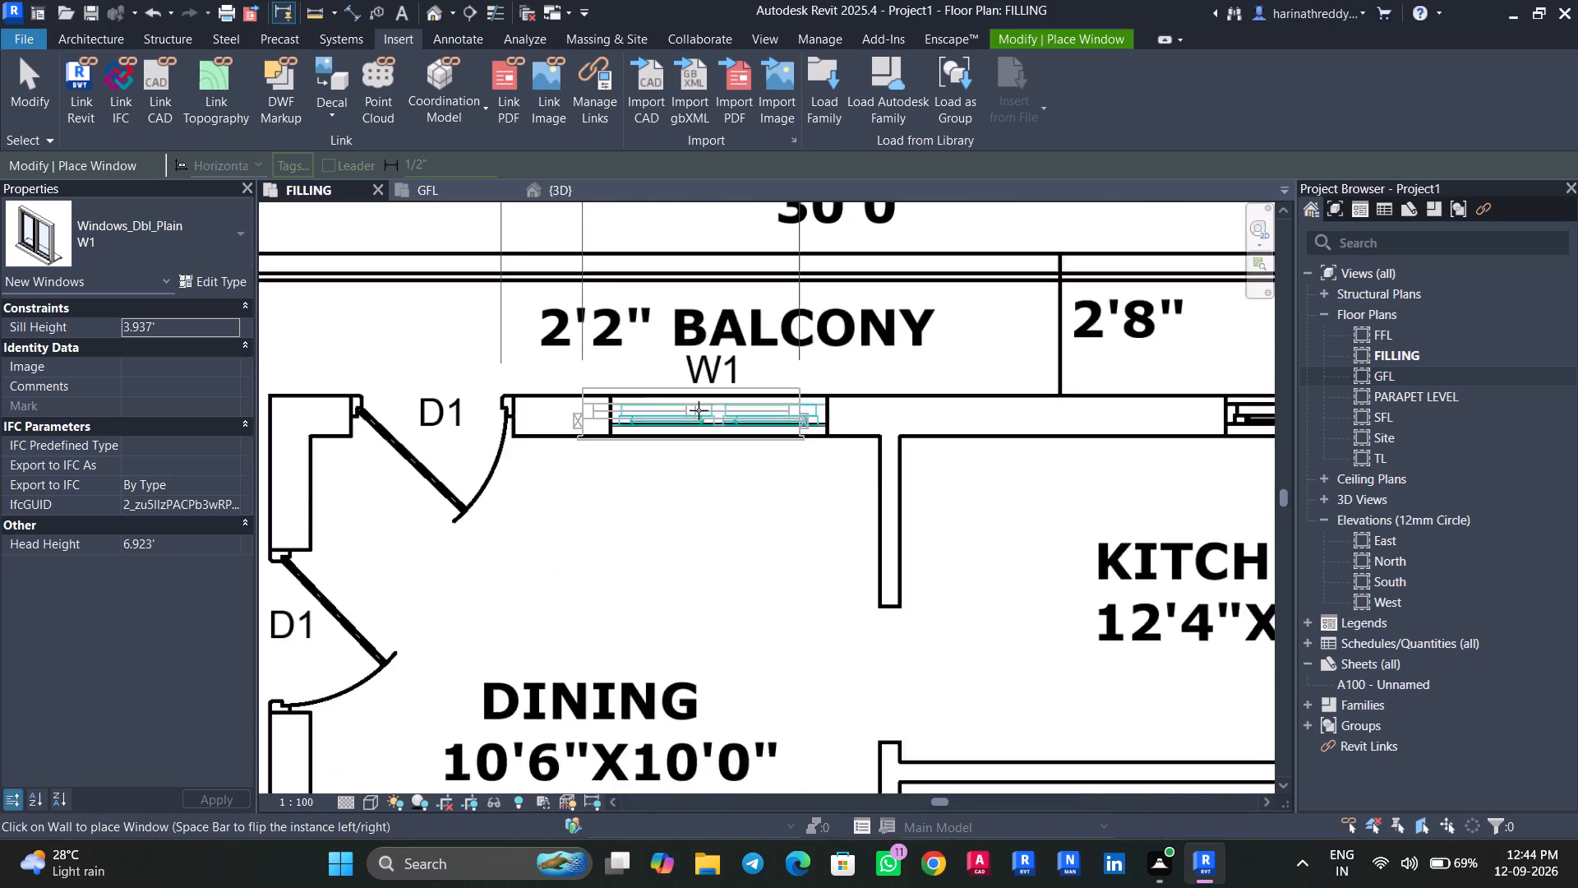
{"action": "scroll", "coordinate": [699, 410], "scroll_direction": "up", "scroll_amount": 7}
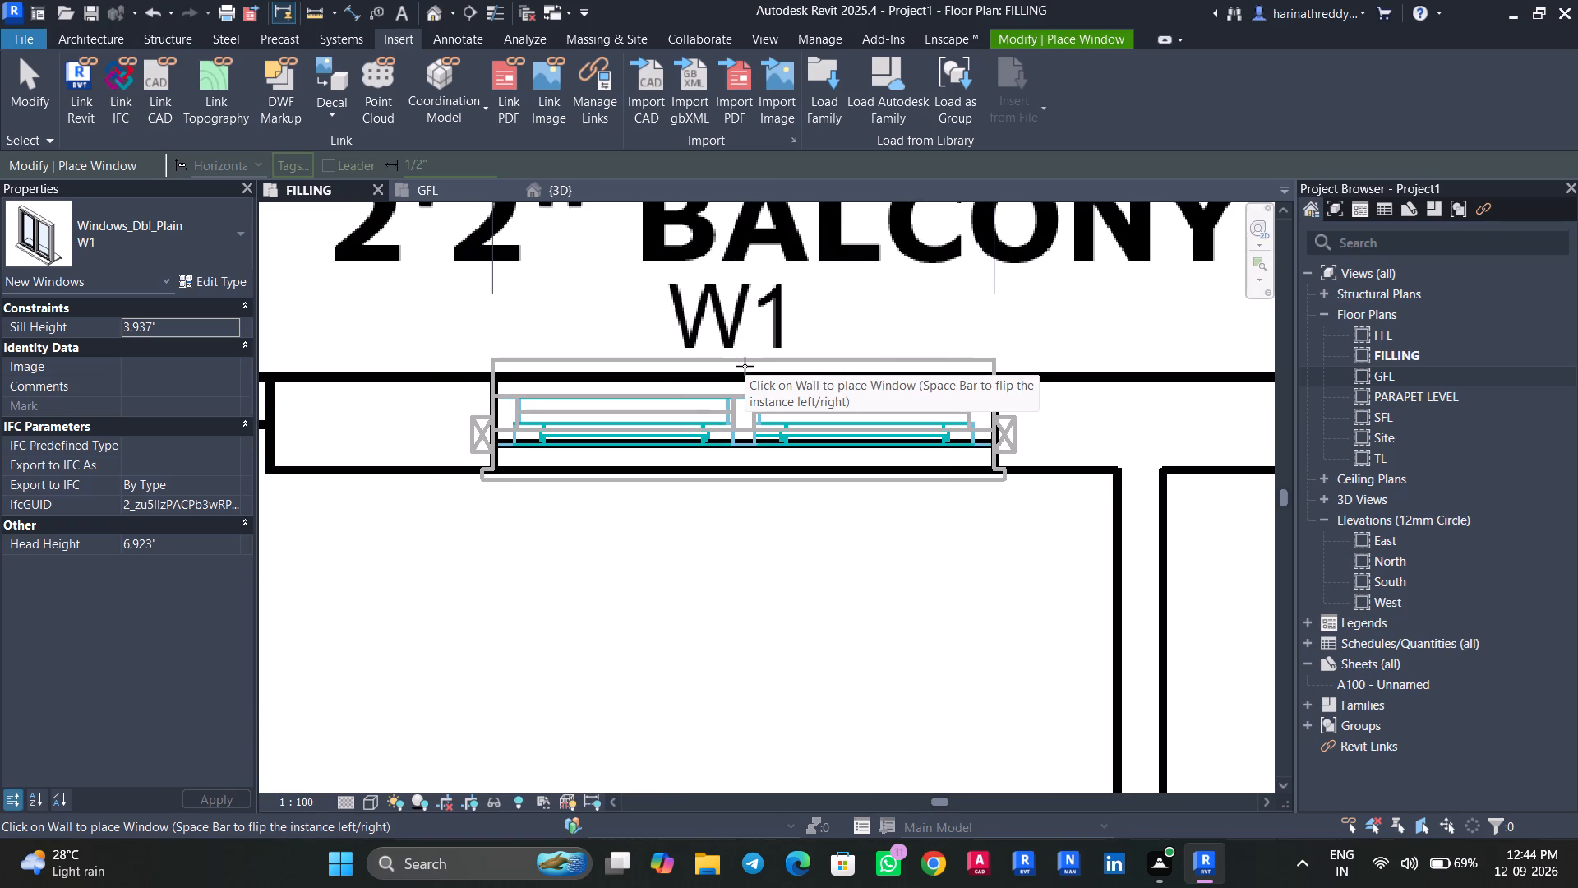
{"action": "left_click", "coordinate": [745, 366]}
Place a W1 window at the W1 mark in the outer wall beside the 3'0" balcony, between dining and hall.
{"action": "scroll", "coordinate": [692, 514], "scroll_direction": "down", "scroll_amount": 5}
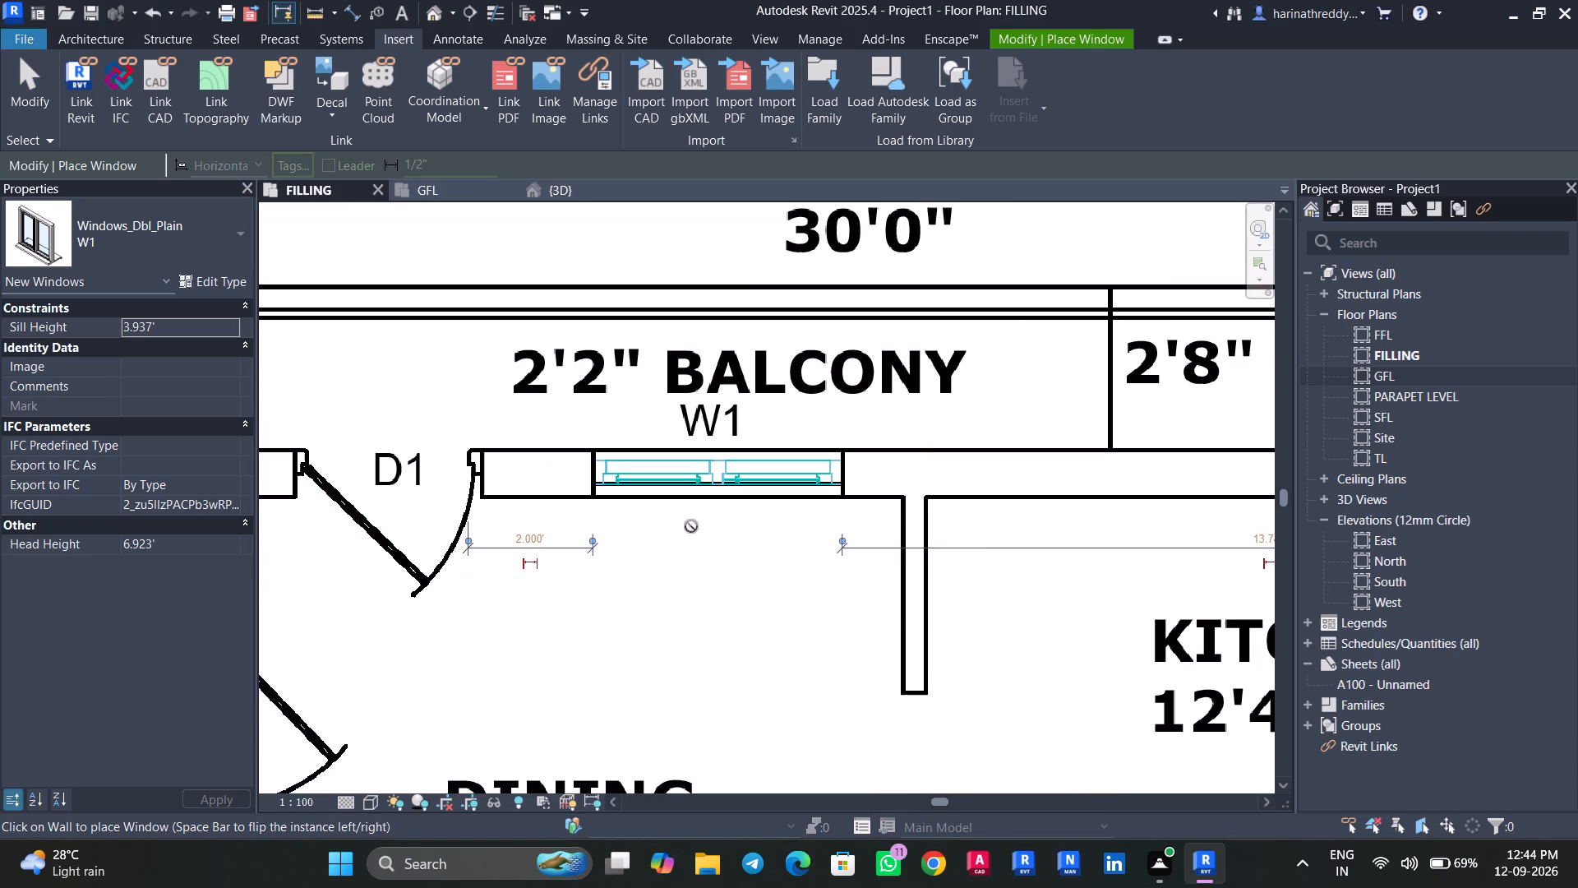
{"action": "scroll", "coordinate": [691, 526], "scroll_direction": "down", "scroll_amount": 1}
{"action": "scroll", "coordinate": [691, 526], "scroll_direction": "up", "scroll_amount": 2}
{"action": "scroll", "coordinate": [691, 526], "scroll_direction": "down", "scroll_amount": 11}
{"action": "middle_click_drag", "start_coordinate": [691, 526], "coordinate": [776, 361]}
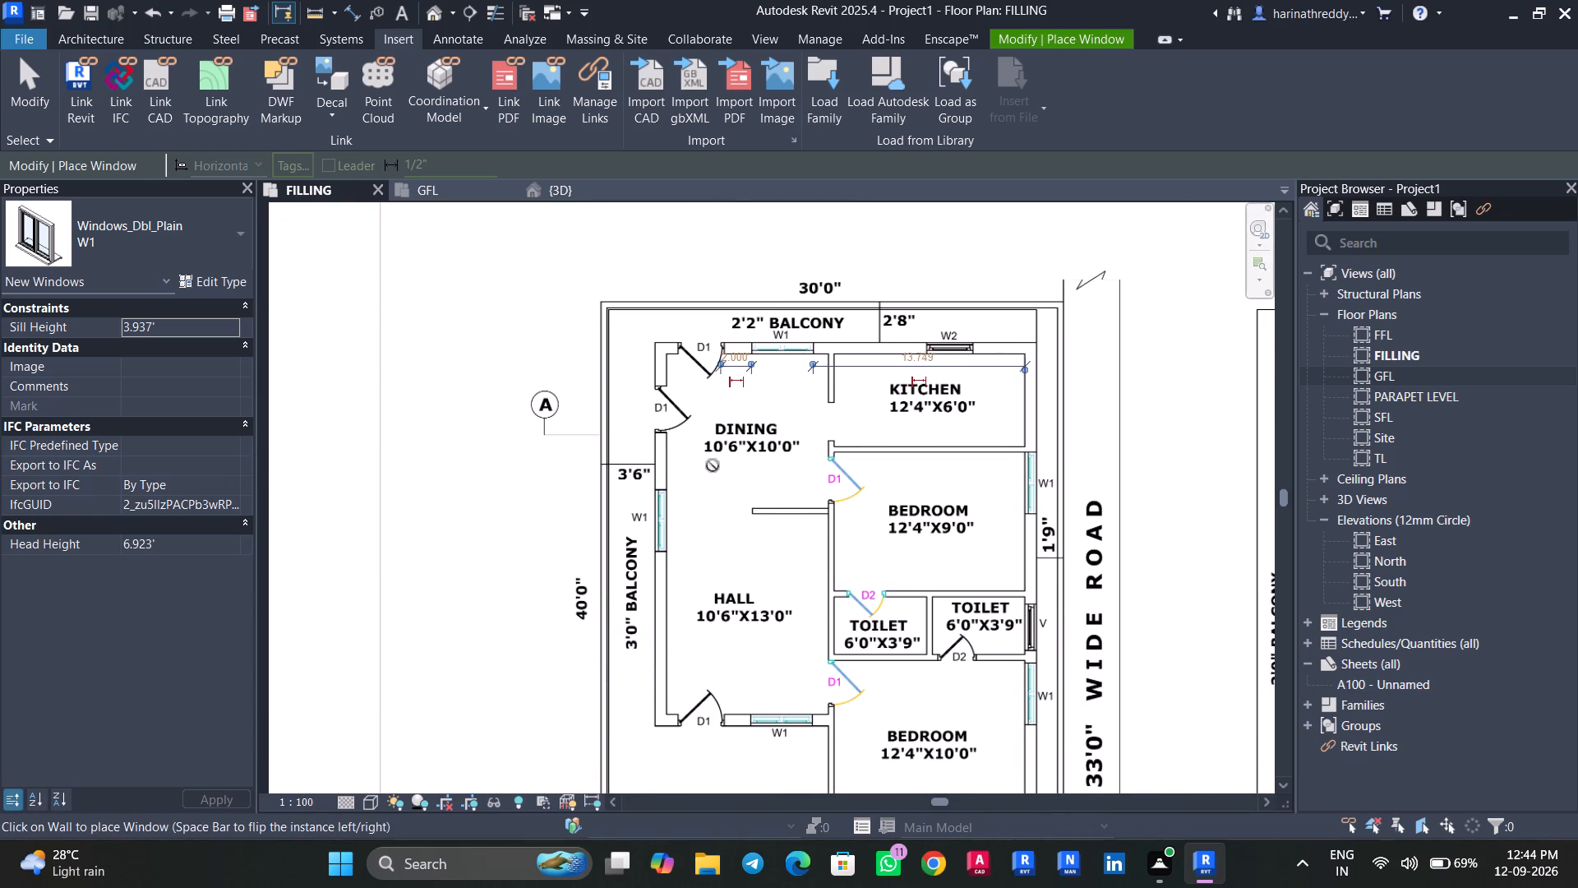
{"action": "scroll", "coordinate": [672, 522], "scroll_direction": "up", "scroll_amount": 9}
{"action": "scroll", "coordinate": [672, 522], "scroll_direction": "down", "scroll_amount": 1}
{"action": "scroll", "coordinate": [672, 522], "scroll_direction": "up", "scroll_amount": 3}
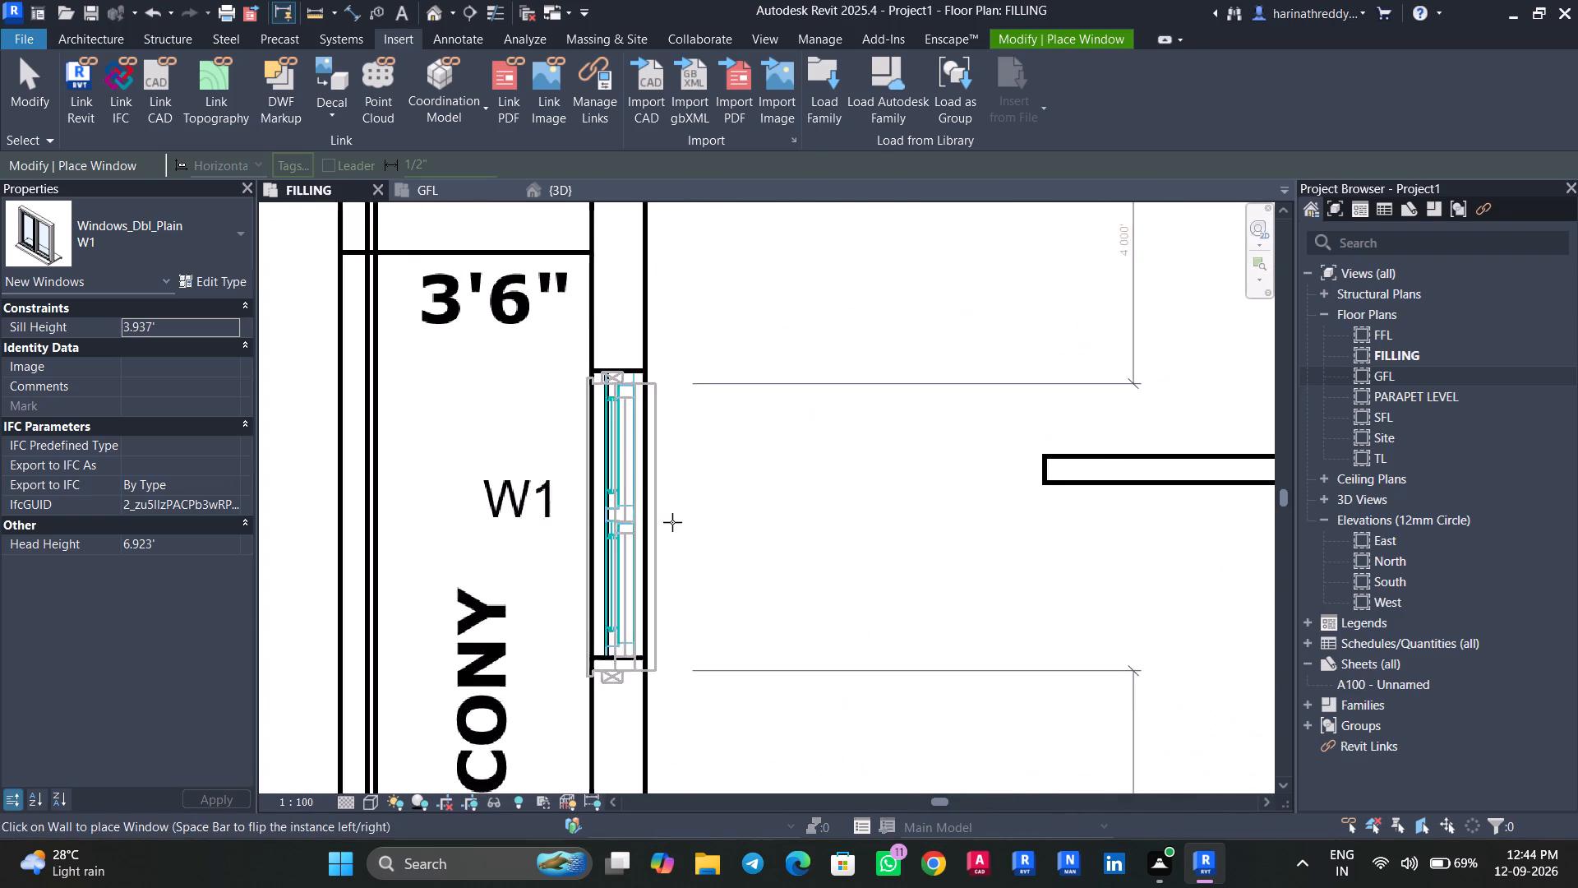
{"action": "scroll", "coordinate": [672, 522], "scroll_direction": "up", "scroll_amount": 1}
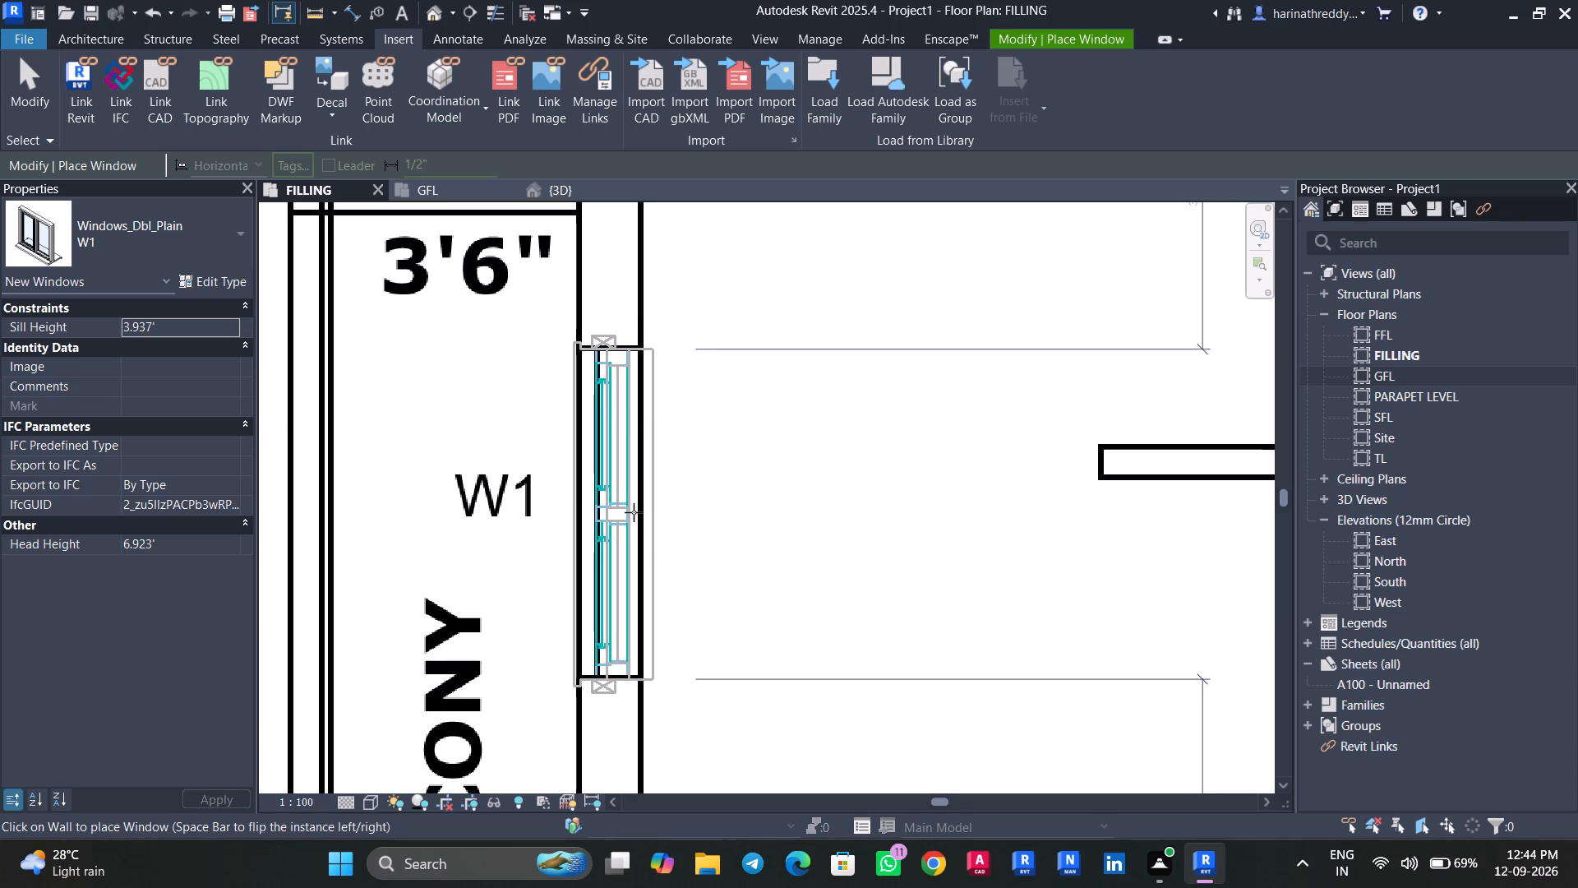
{"action": "left_click", "coordinate": [591, 512]}
Place a W1 window at the W1 mark in the wall between the hall and parking, and end window placement.
{"action": "scroll", "coordinate": [627, 503], "scroll_direction": "down", "scroll_amount": 3}
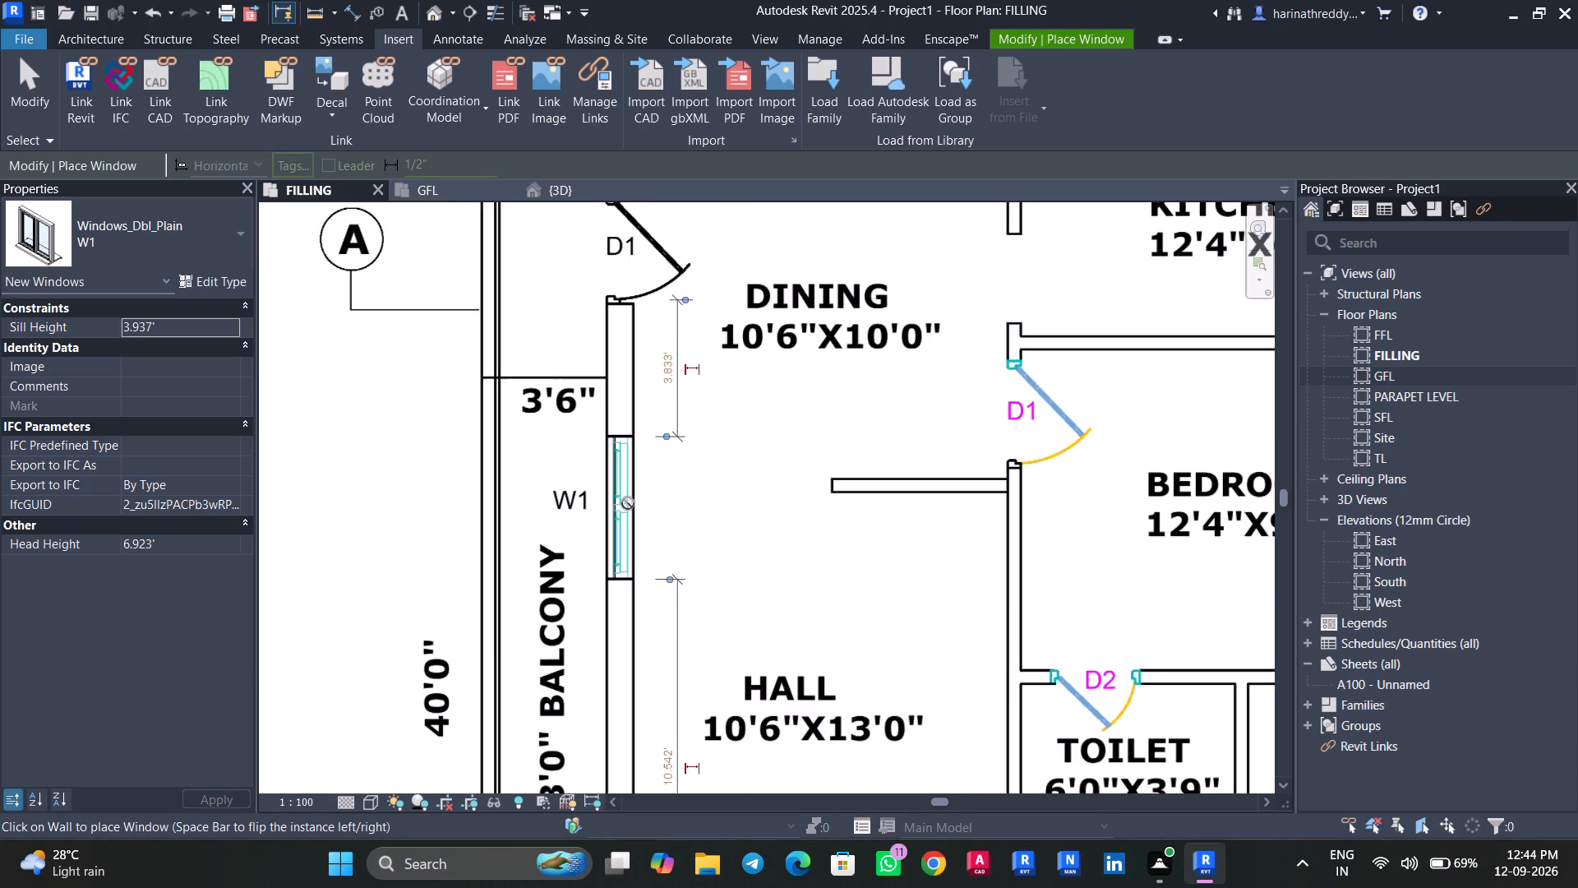
{"action": "scroll", "coordinate": [628, 503], "scroll_direction": "down", "scroll_amount": 4}
{"action": "scroll", "coordinate": [628, 503], "scroll_direction": "up", "scroll_amount": 1}
{"action": "scroll", "coordinate": [628, 503], "scroll_direction": "down", "scroll_amount": 9}
{"action": "middle_click_drag", "start_coordinate": [628, 504], "coordinate": [627, 504]}
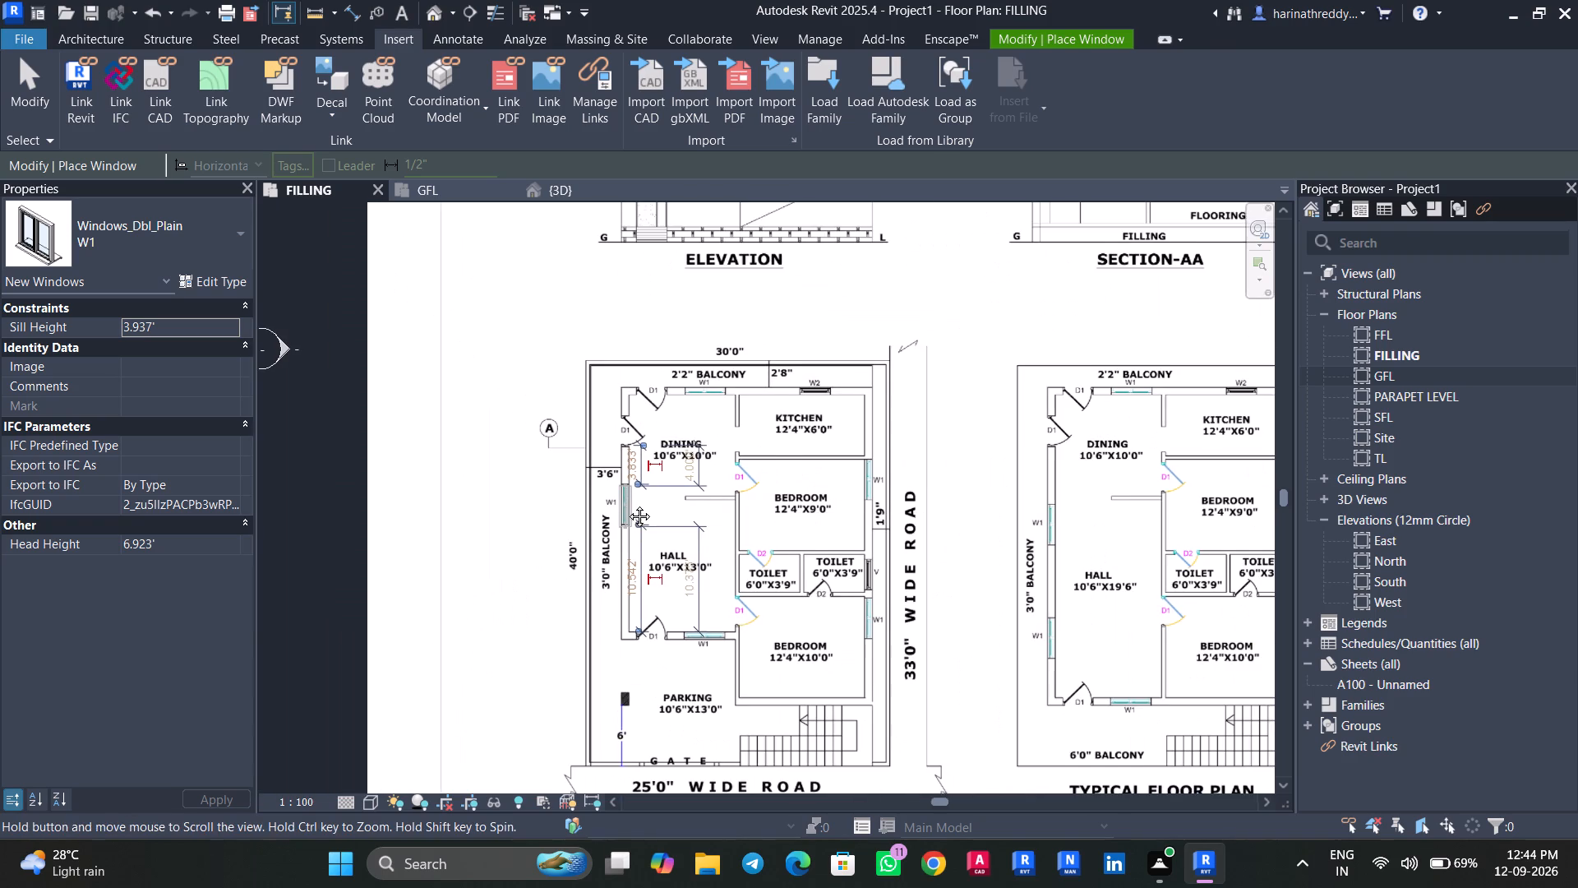
{"action": "middle_click_drag", "start_coordinate": [627, 504], "coordinate": [624, 392]}
{"action": "scroll", "coordinate": [699, 525], "scroll_direction": "up", "scroll_amount": 1}
{"action": "scroll", "coordinate": [699, 525], "scroll_direction": "down", "scroll_amount": 1}
{"action": "scroll", "coordinate": [699, 525], "scroll_direction": "up", "scroll_amount": 6}
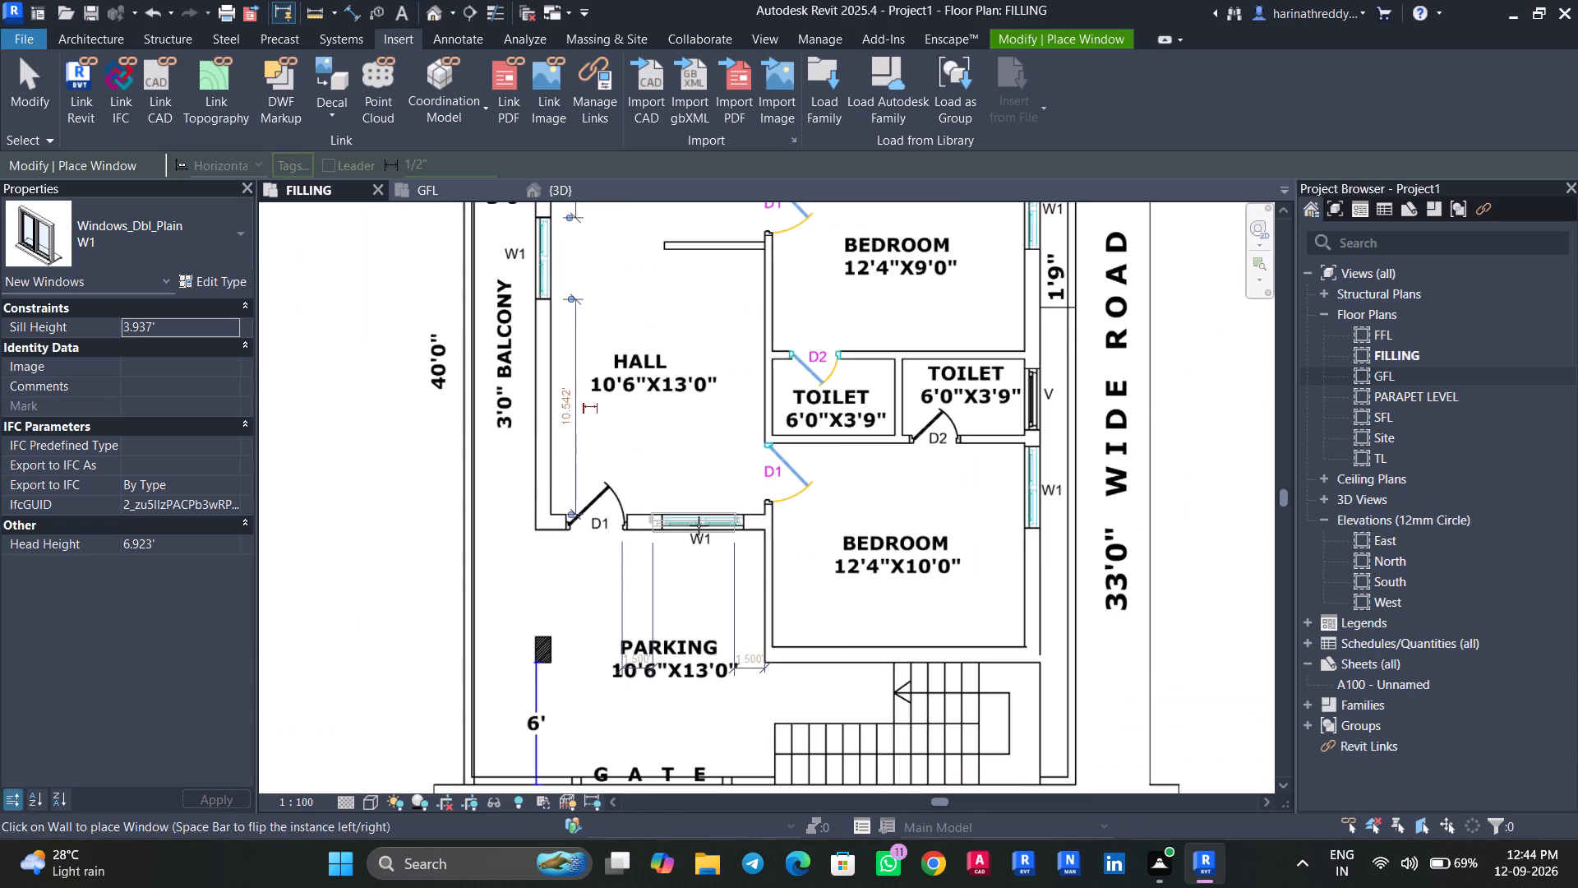
{"action": "scroll", "coordinate": [699, 525], "scroll_direction": "up", "scroll_amount": 2}
{"action": "scroll", "coordinate": [699, 525], "scroll_direction": "down", "scroll_amount": 2}
{"action": "scroll", "coordinate": [699, 525], "scroll_direction": "up", "scroll_amount": 9}
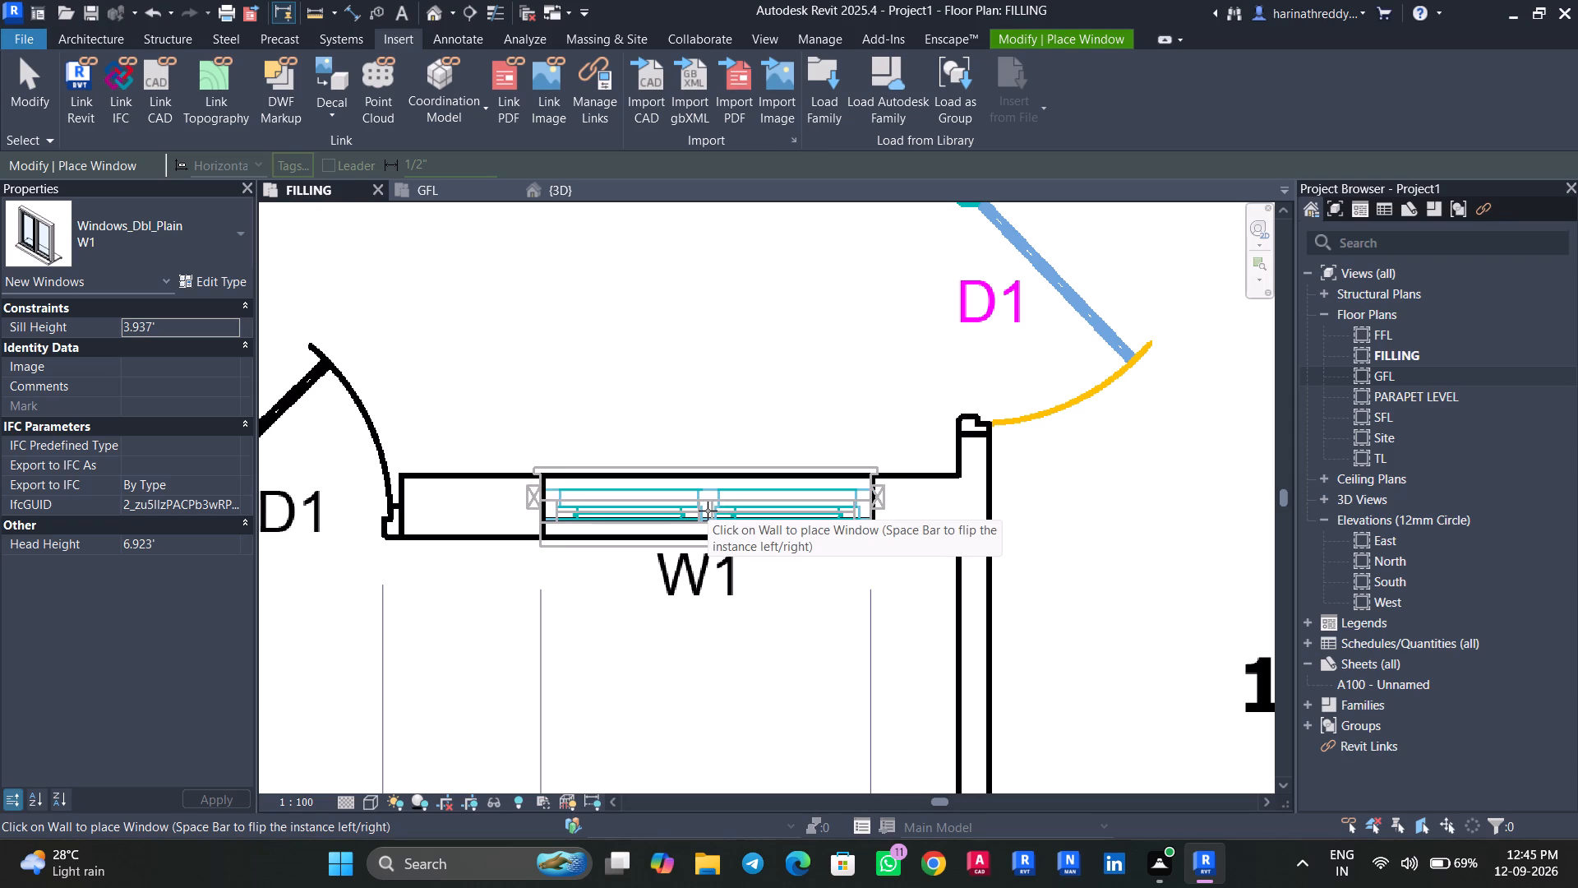
{"action": "left_click", "coordinate": [708, 511]}
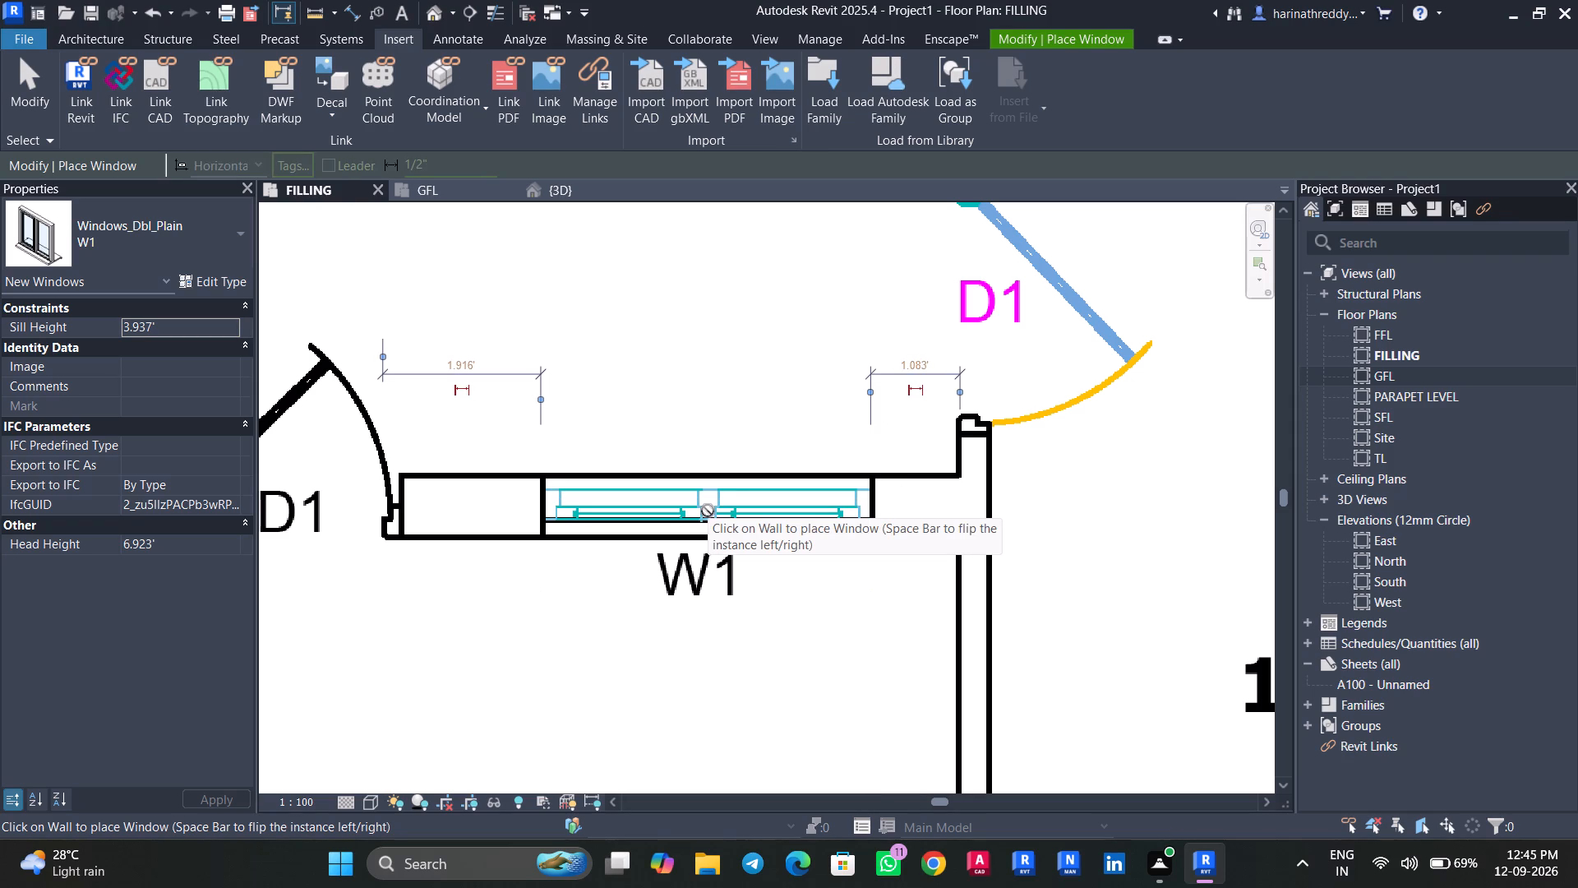
{"action": "key", "text": "Escape"}
{"action": "key", "text": "Escape"}
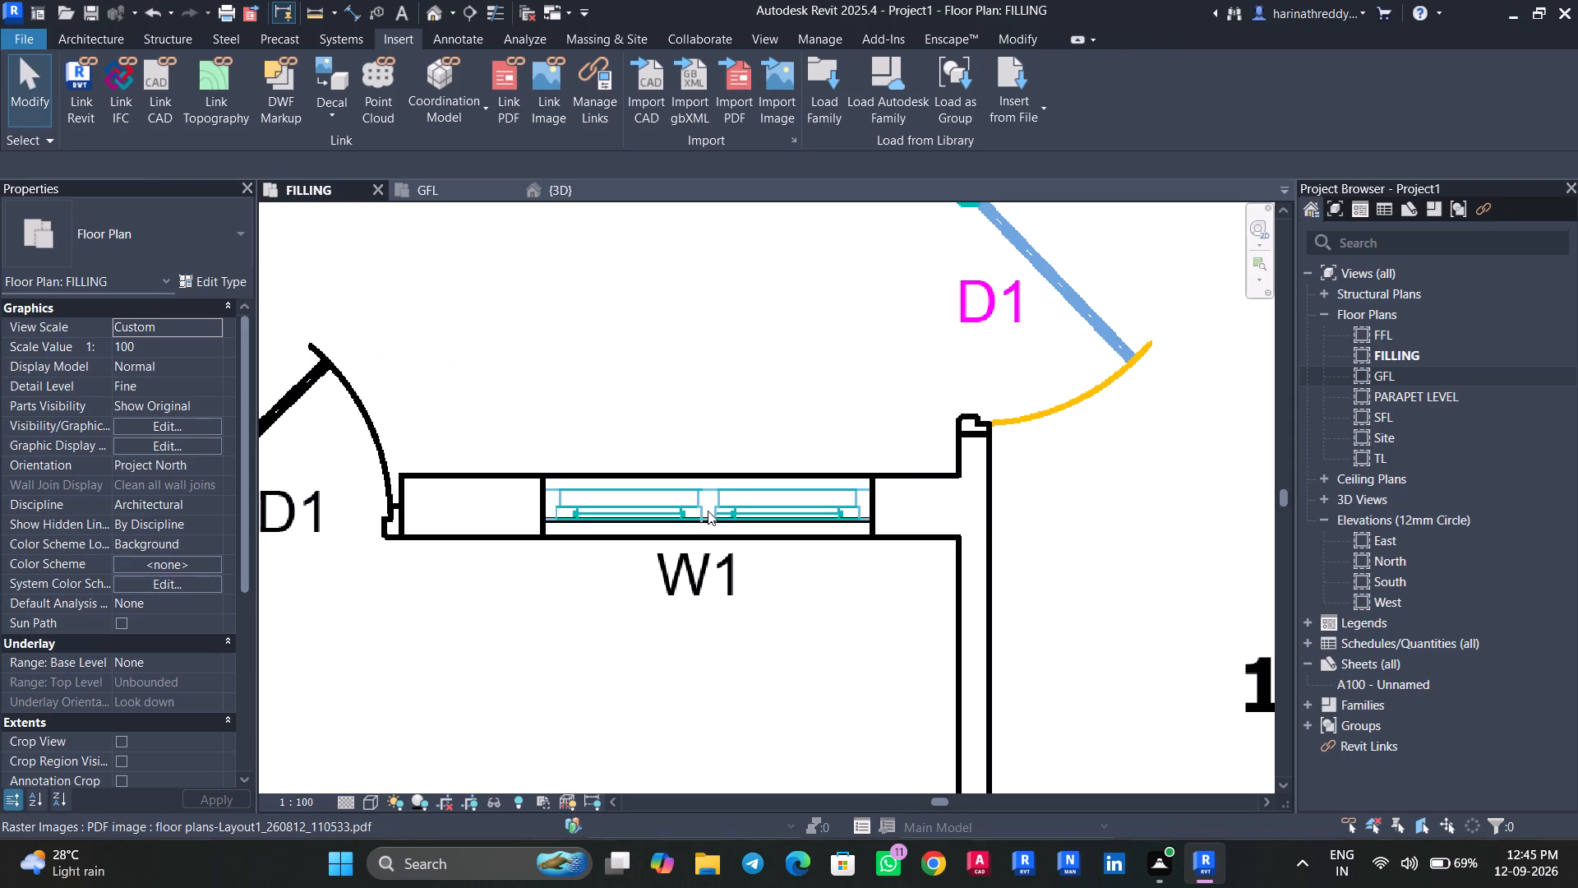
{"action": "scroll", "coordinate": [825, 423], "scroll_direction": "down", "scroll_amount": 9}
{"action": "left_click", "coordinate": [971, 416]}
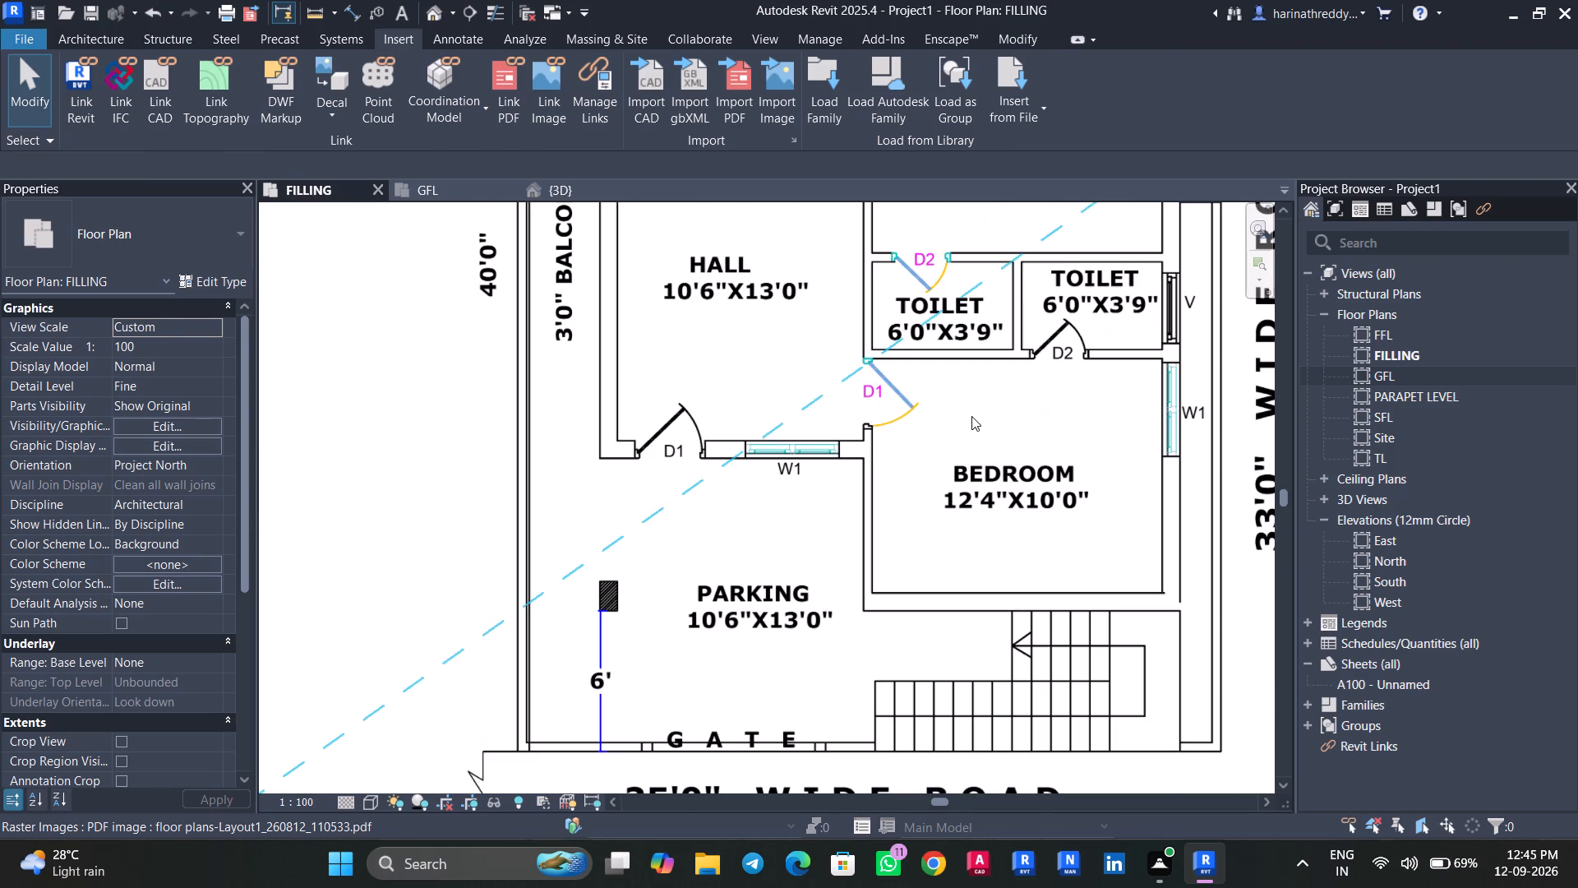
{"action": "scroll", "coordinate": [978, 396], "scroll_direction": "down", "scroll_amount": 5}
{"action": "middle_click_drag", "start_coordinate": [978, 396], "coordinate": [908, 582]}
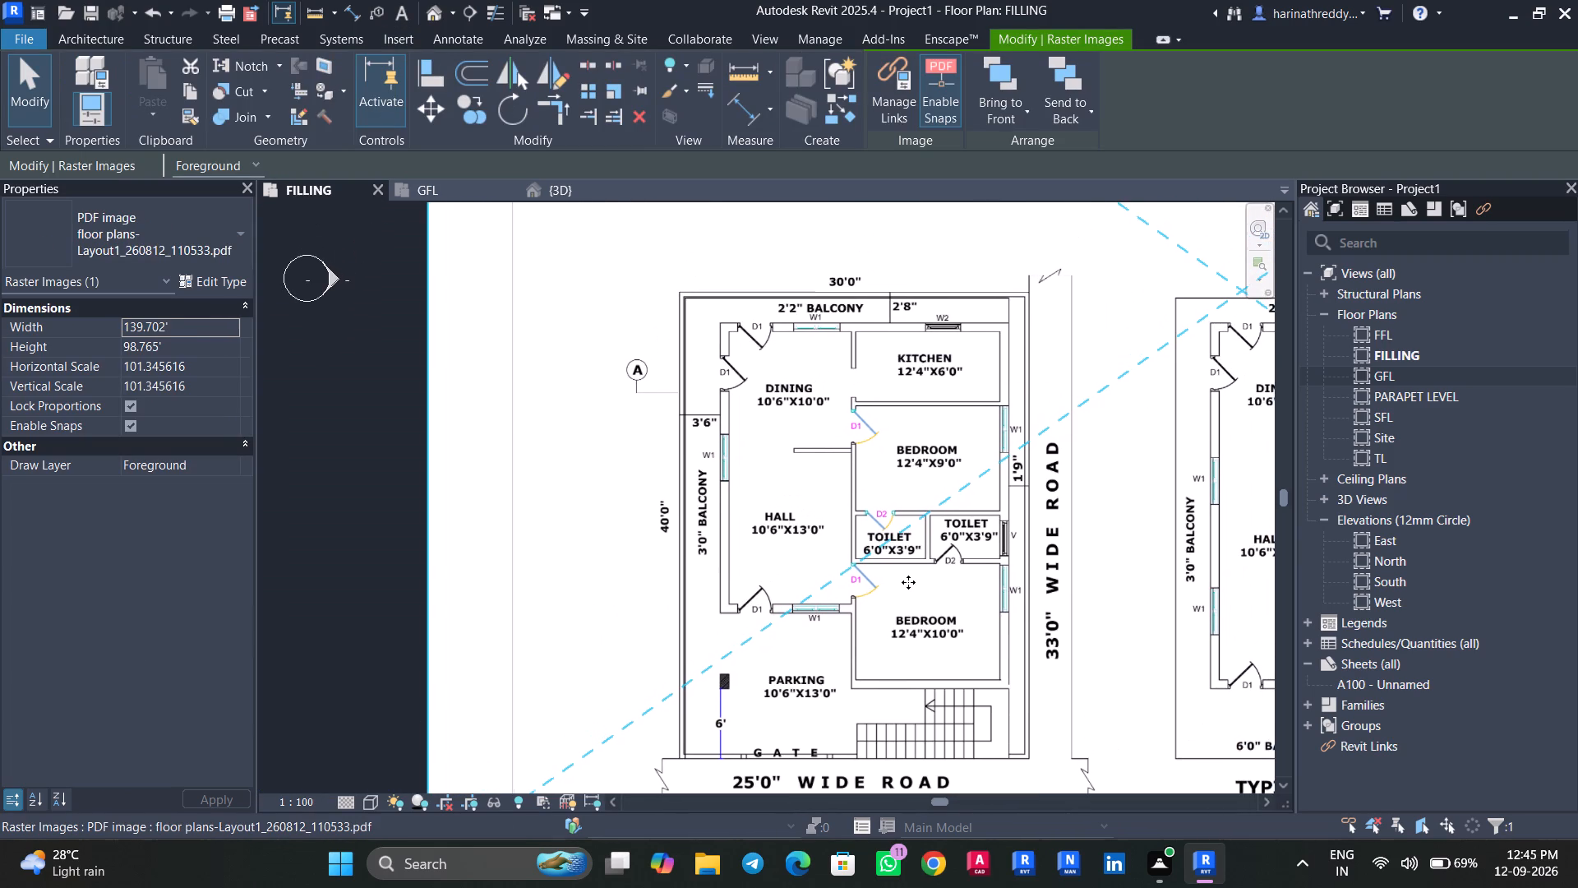
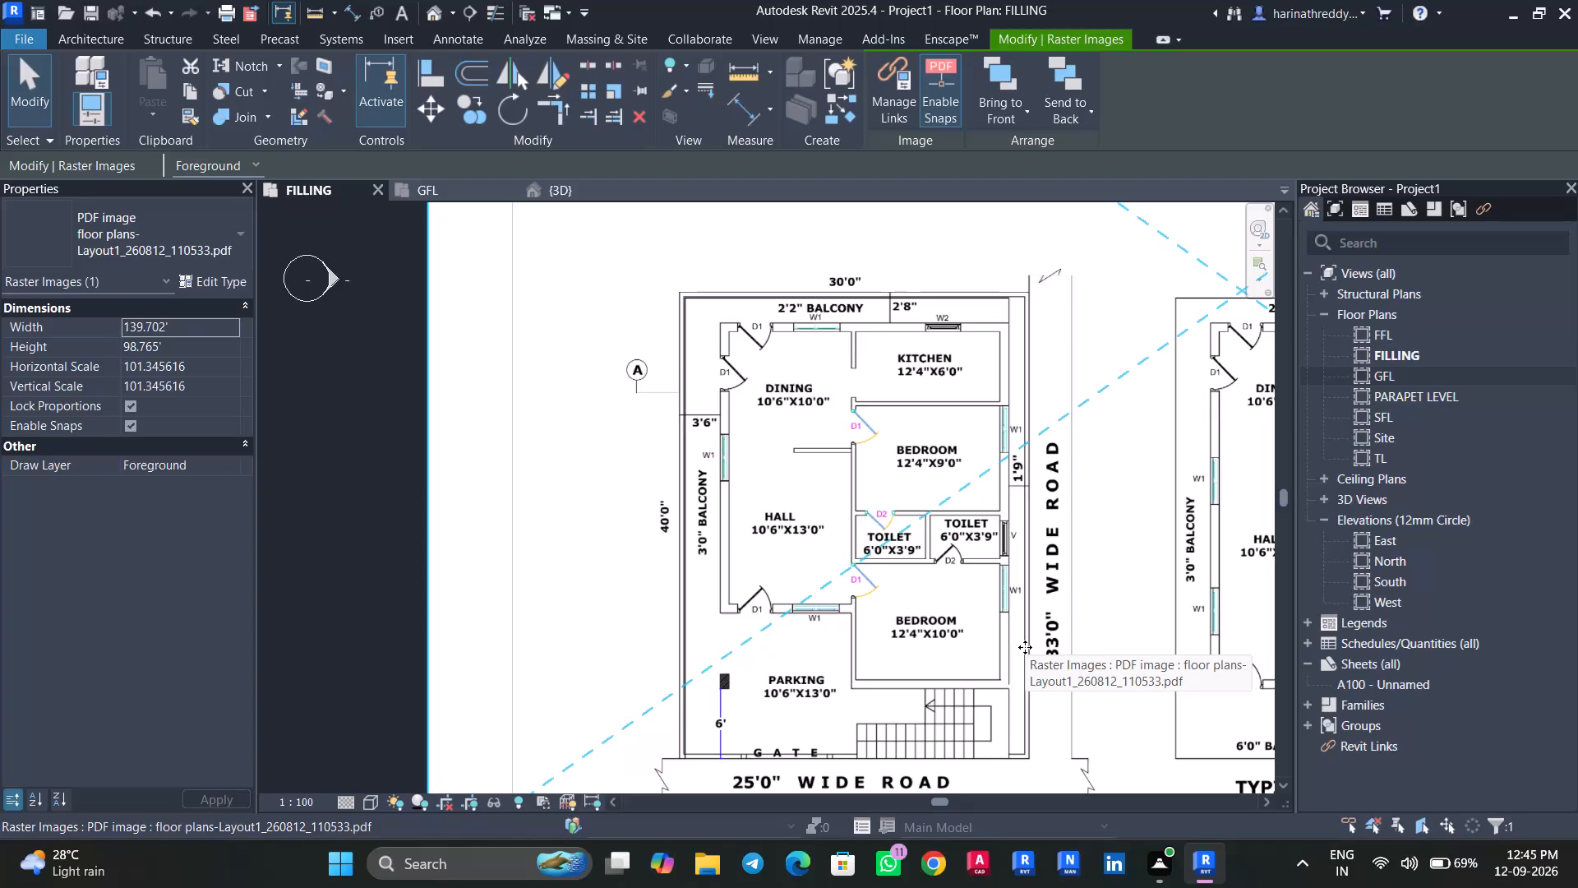
Measure the width of the W2 window opening in the kitchen's balcony-side wall.
{"action": "scroll", "coordinate": [943, 369], "scroll_direction": "up", "scroll_amount": 2}
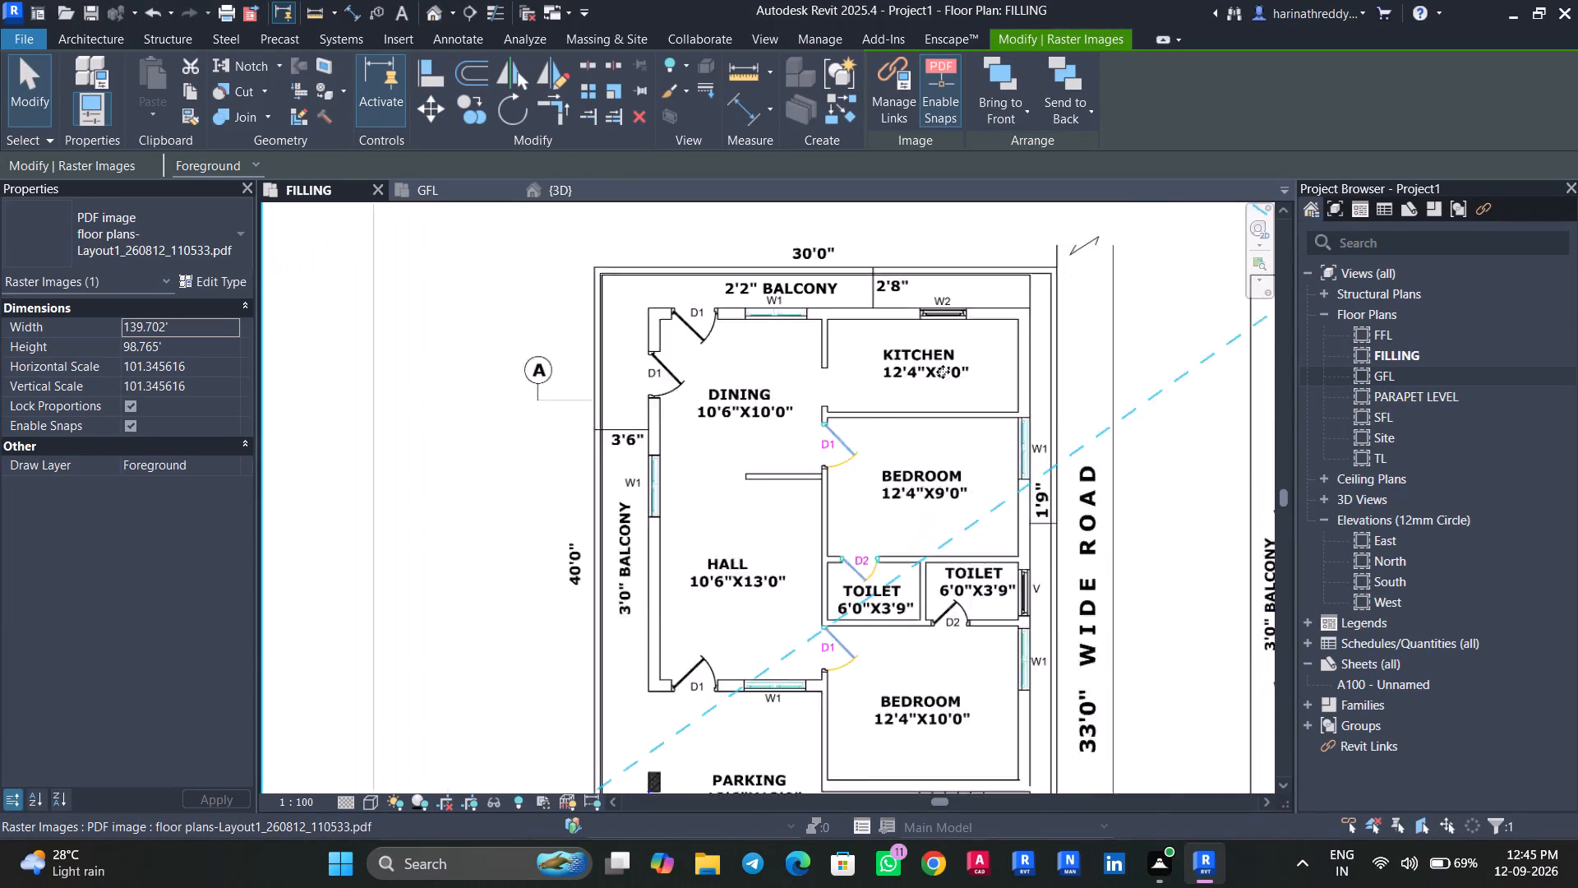
{"action": "scroll", "coordinate": [943, 372], "scroll_direction": "up", "scroll_amount": 3}
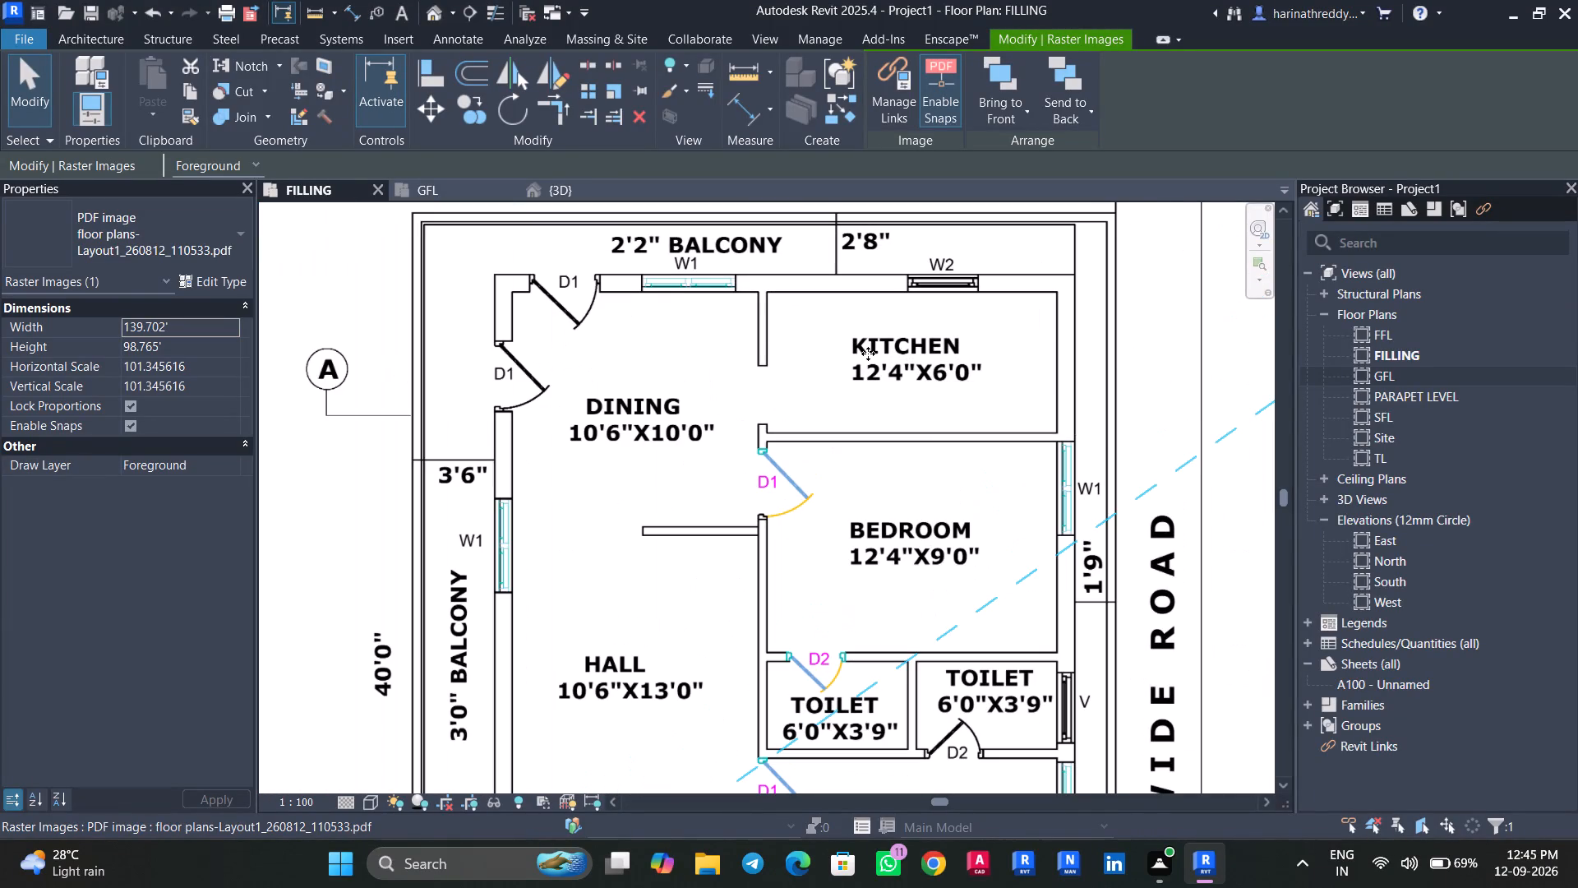
{"action": "left_click", "coordinate": [603, 85]}
{"action": "scroll", "coordinate": [917, 311], "scroll_direction": "up", "scroll_amount": 5}
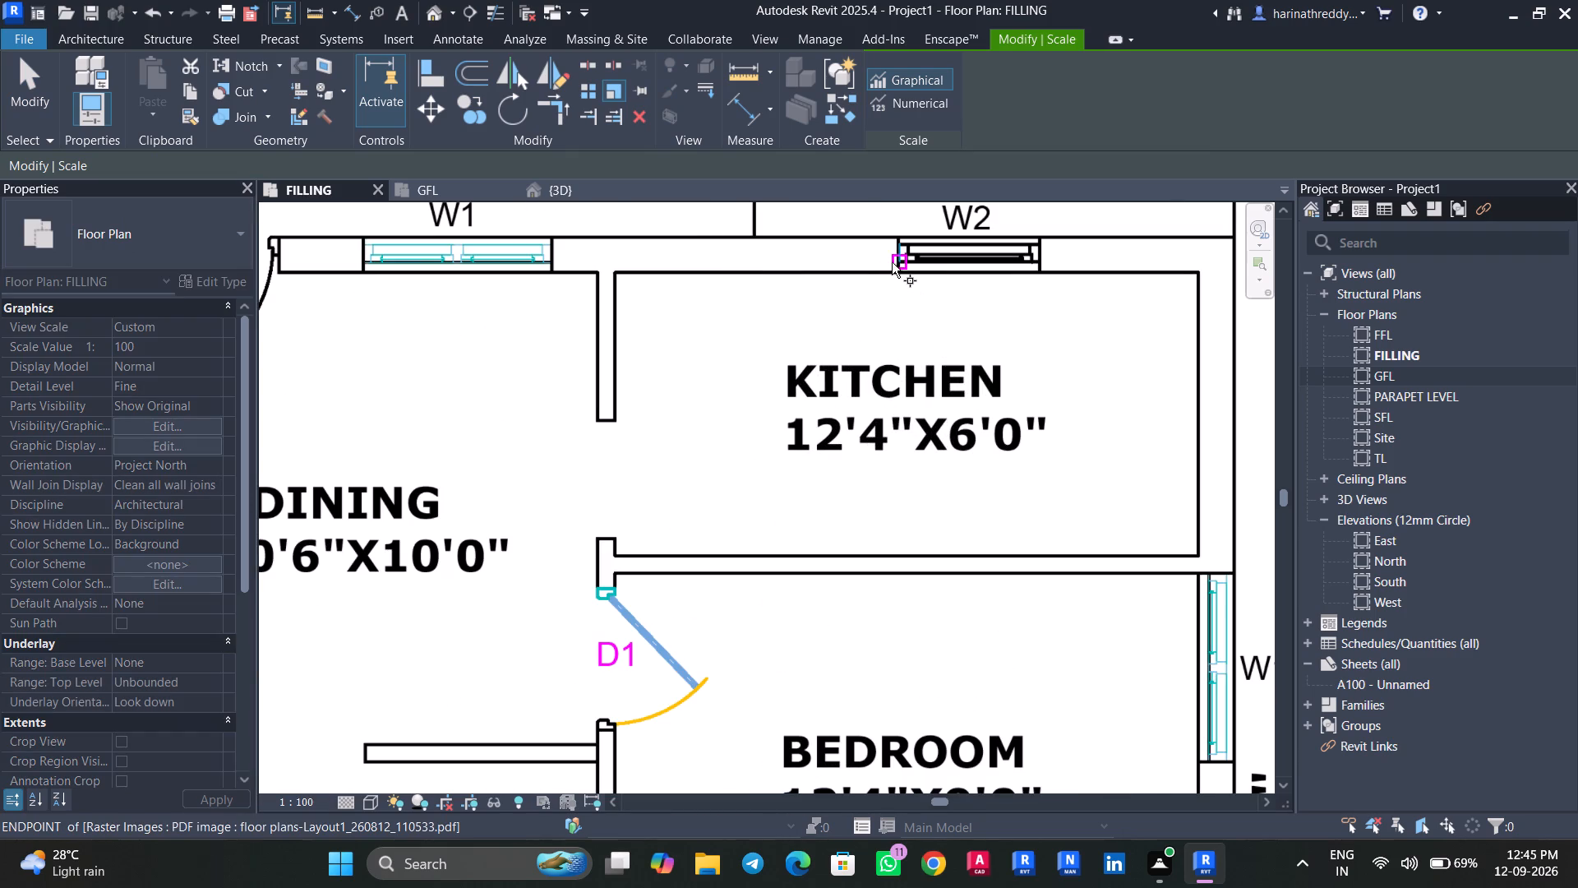
{"action": "scroll", "coordinate": [894, 255], "scroll_direction": "up", "scroll_amount": 4}
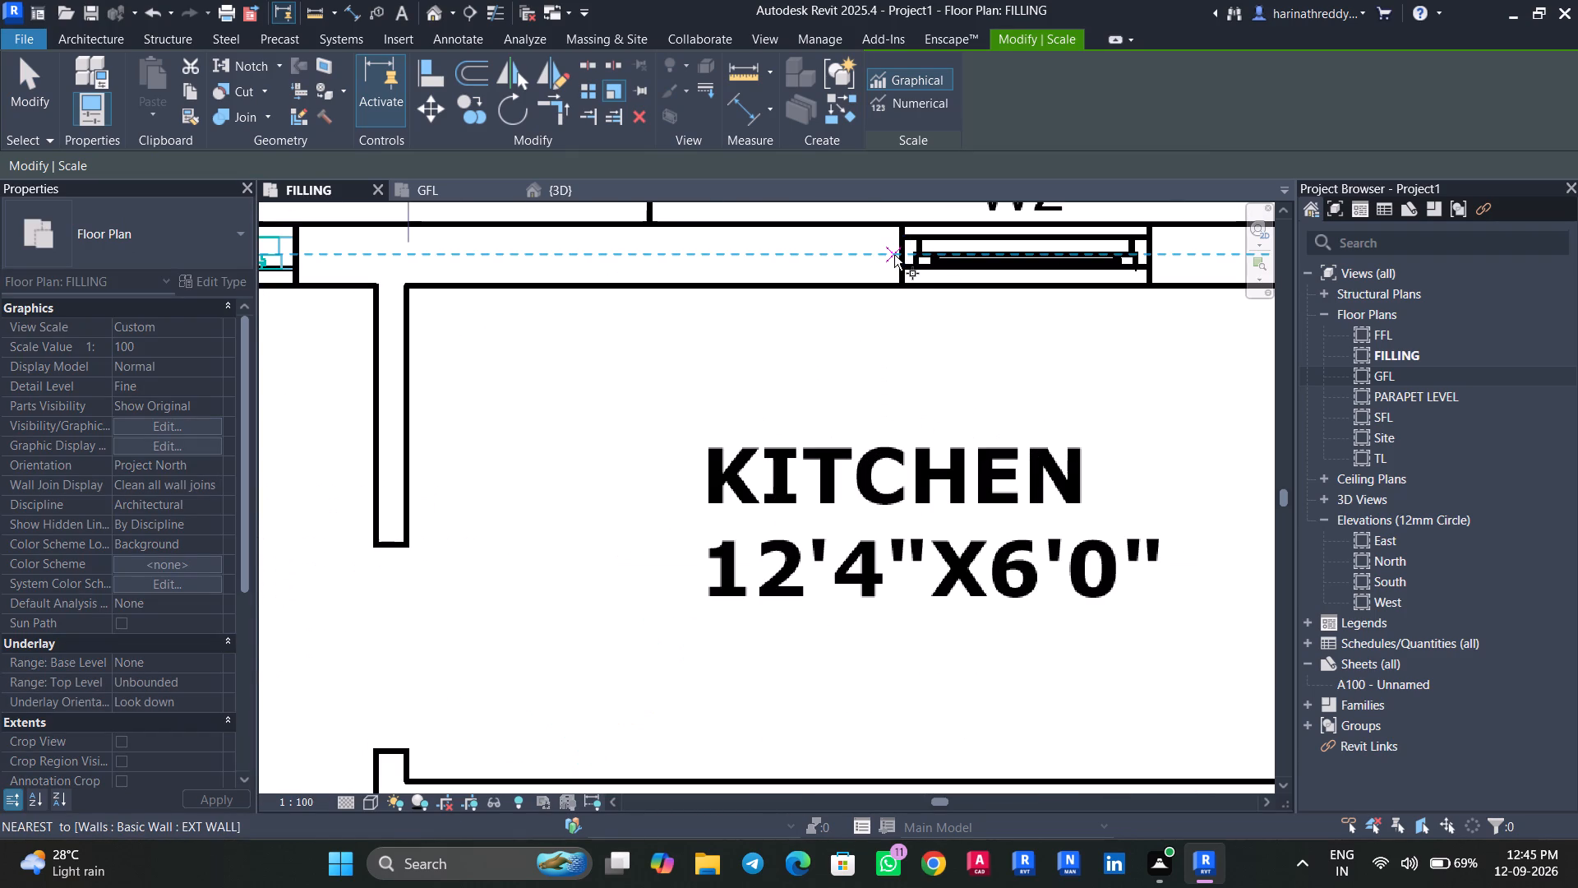
{"action": "left_click", "coordinate": [898, 247]}
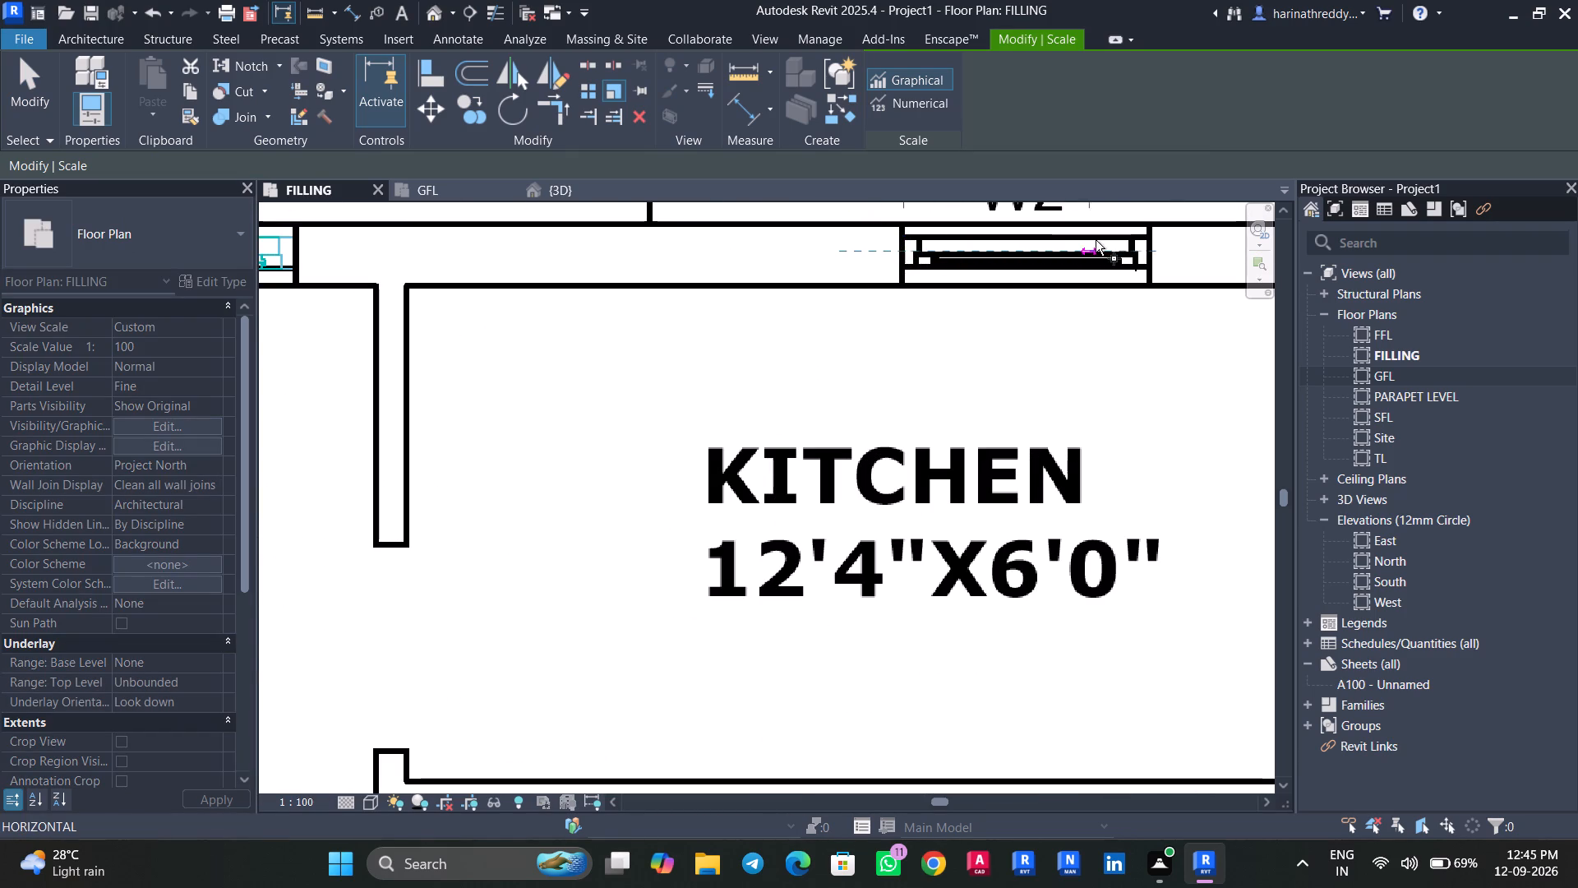
{"action": "scroll", "coordinate": [1151, 254], "scroll_direction": "up", "scroll_amount": 1}
{"action": "middle_click_drag", "start_coordinate": [1151, 254], "coordinate": [1140, 315]}
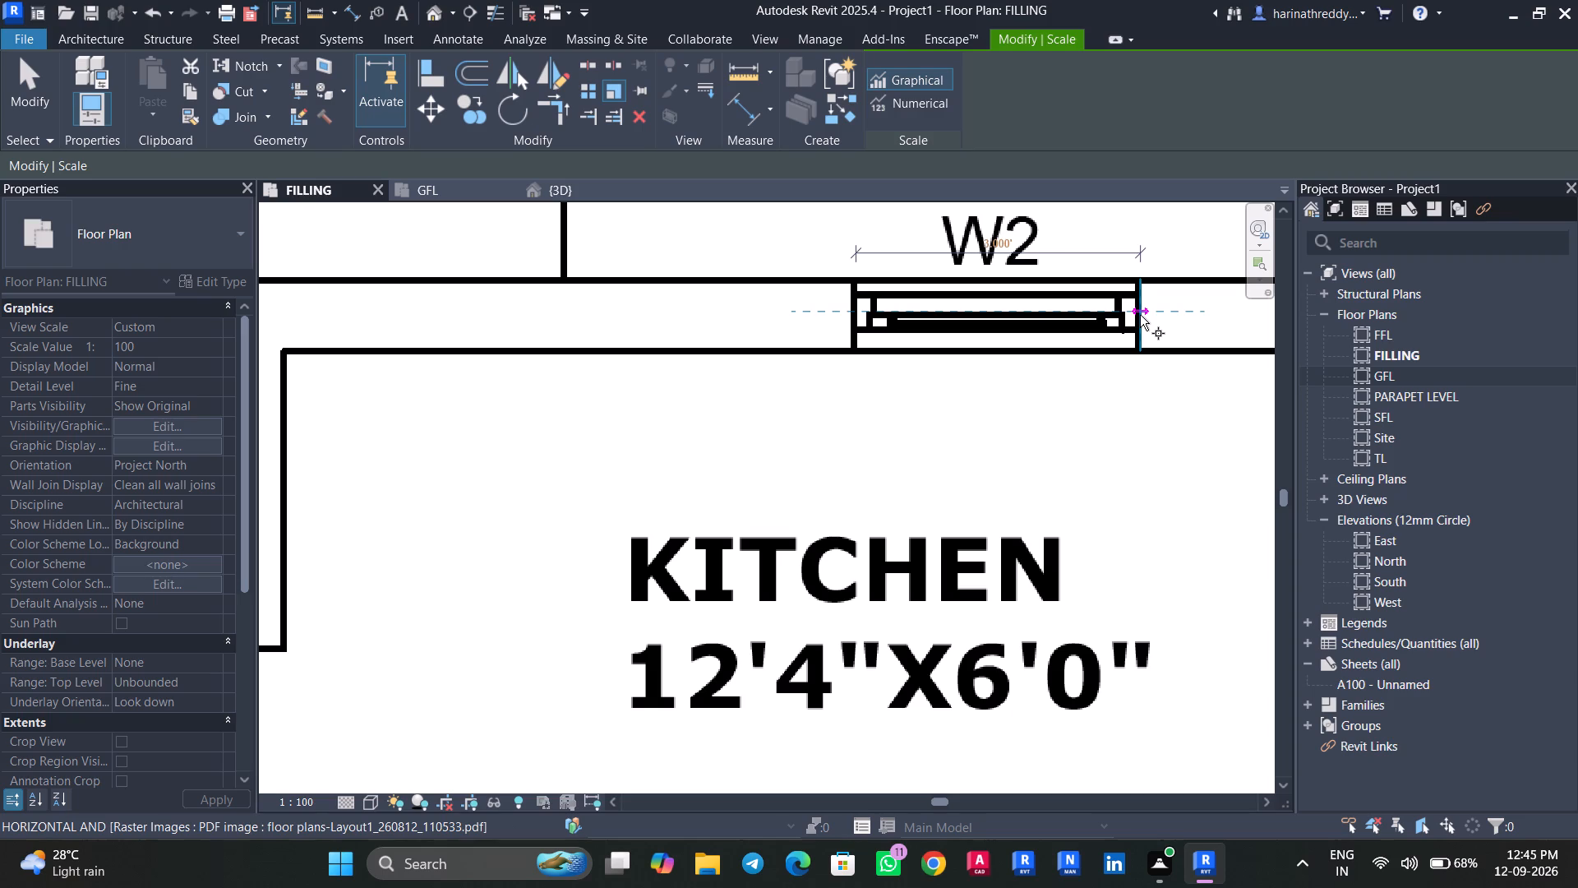
{"action": "key", "text": "Escape"}
Duplicate the Windows_Dbl_Plain type W1 as W2 and set its Rough Width to 3'.
{"action": "type", "text": "WL"}
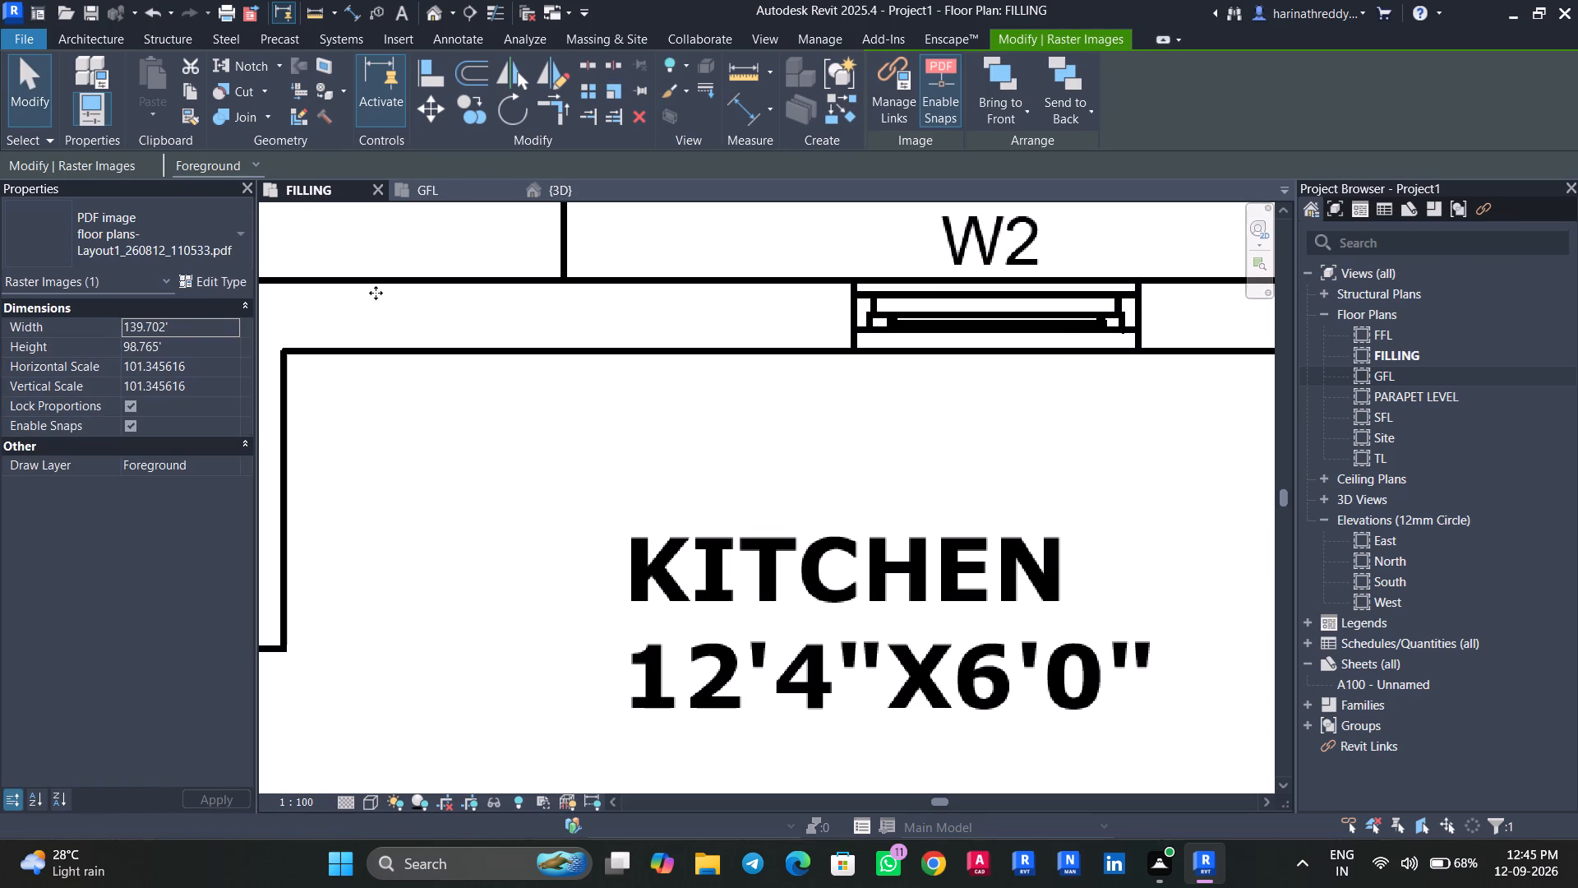
{"action": "key", "text": "Escape"}
{"action": "type", "text": "WN"}
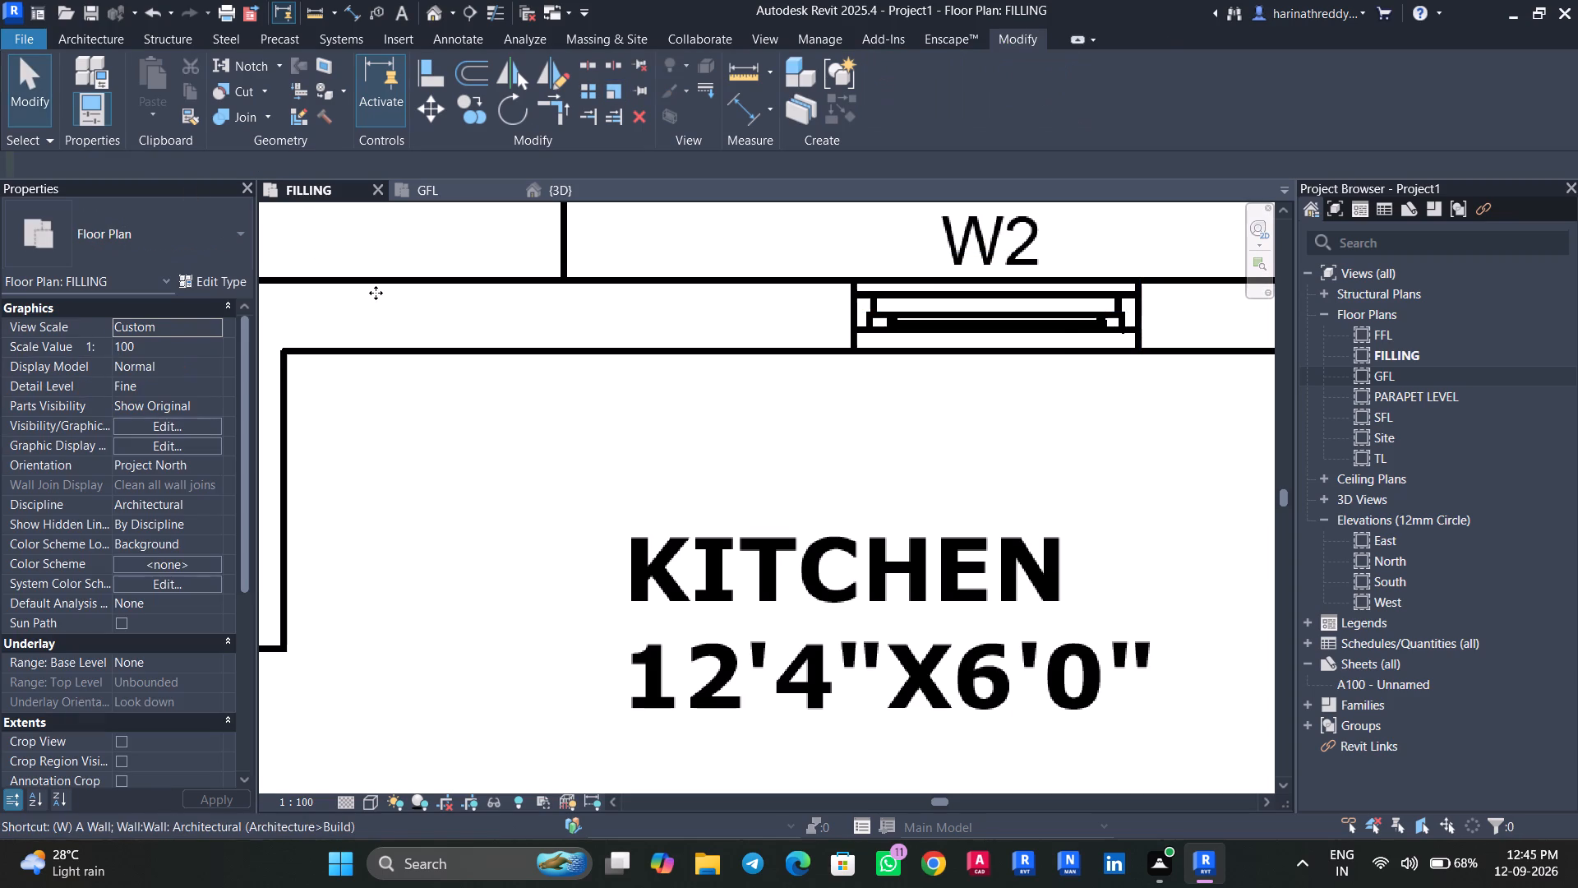
{"action": "left_click", "coordinate": [199, 273]}
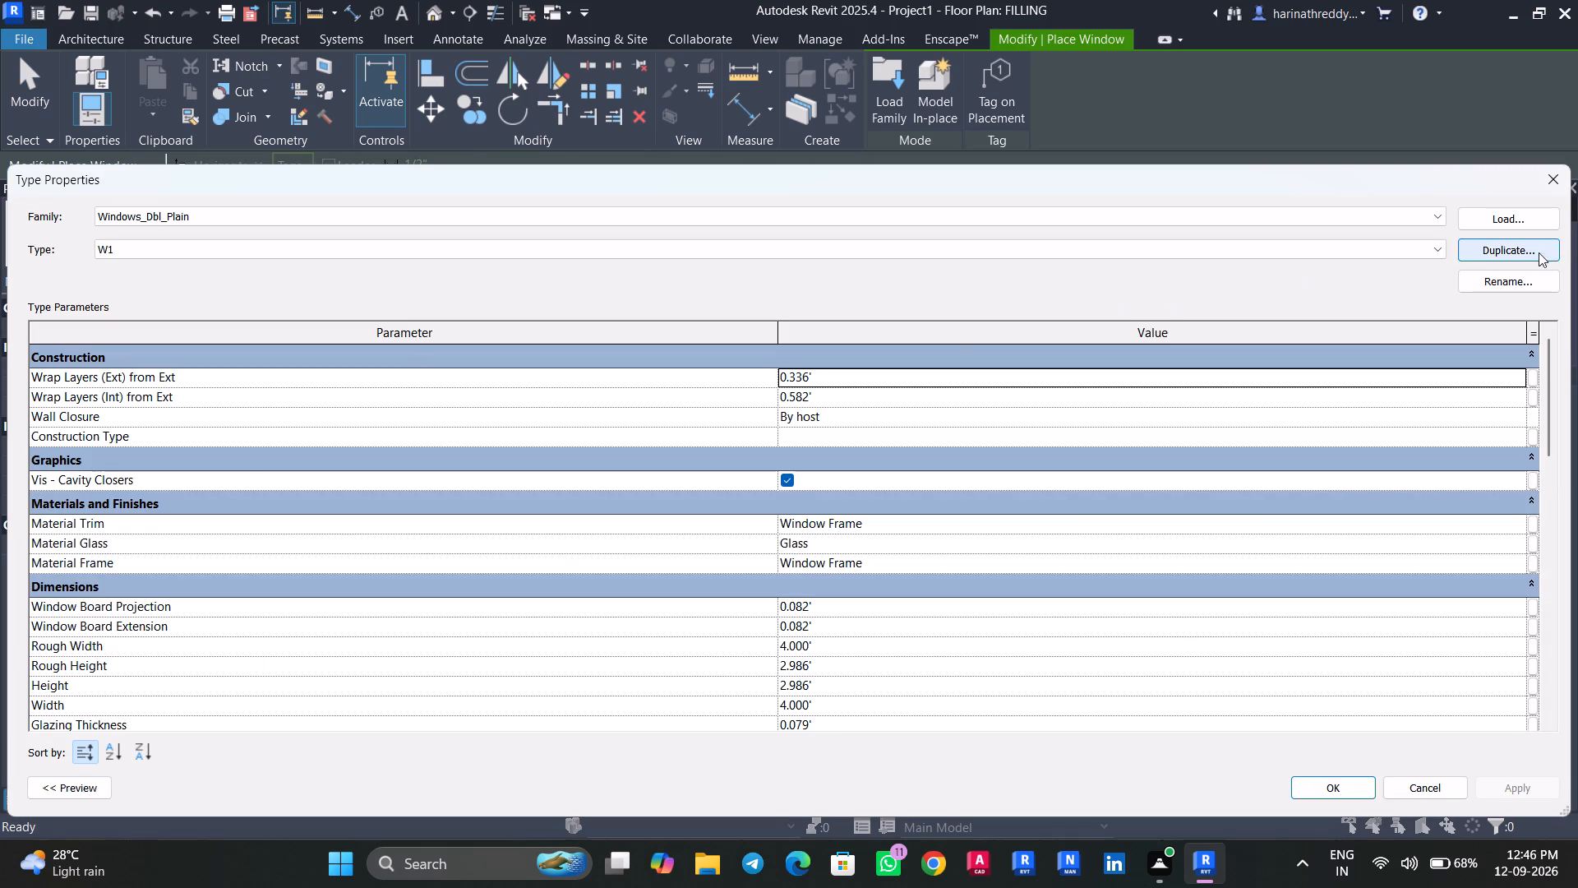
{"action": "left_click", "coordinate": [1534, 257]}
{"action": "type", "text": "W2"}
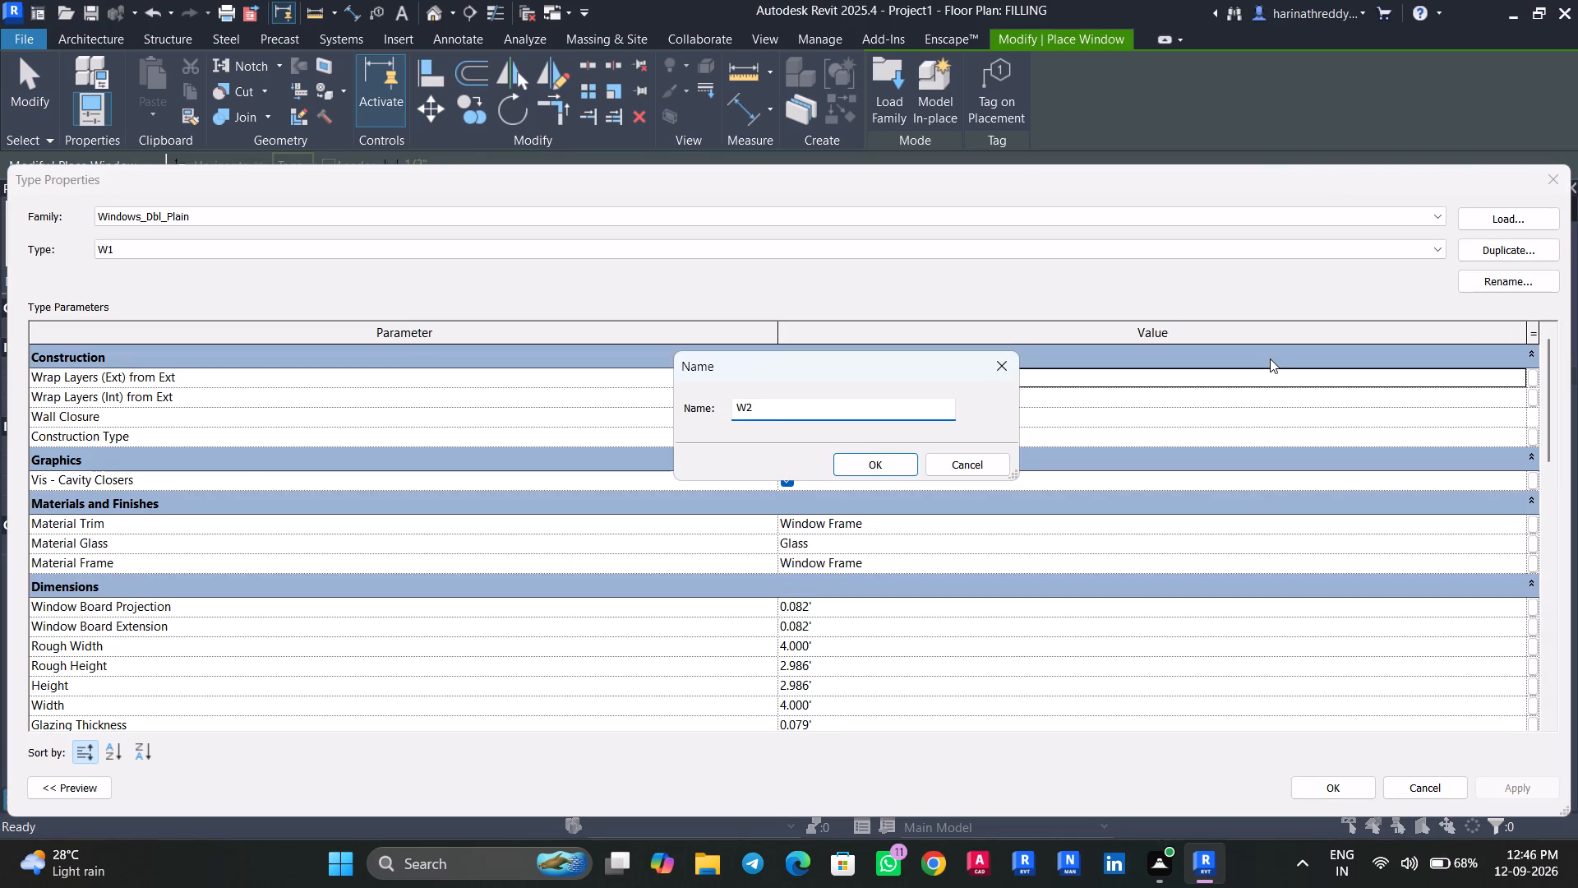
{"action": "left_click", "coordinate": [858, 465]}
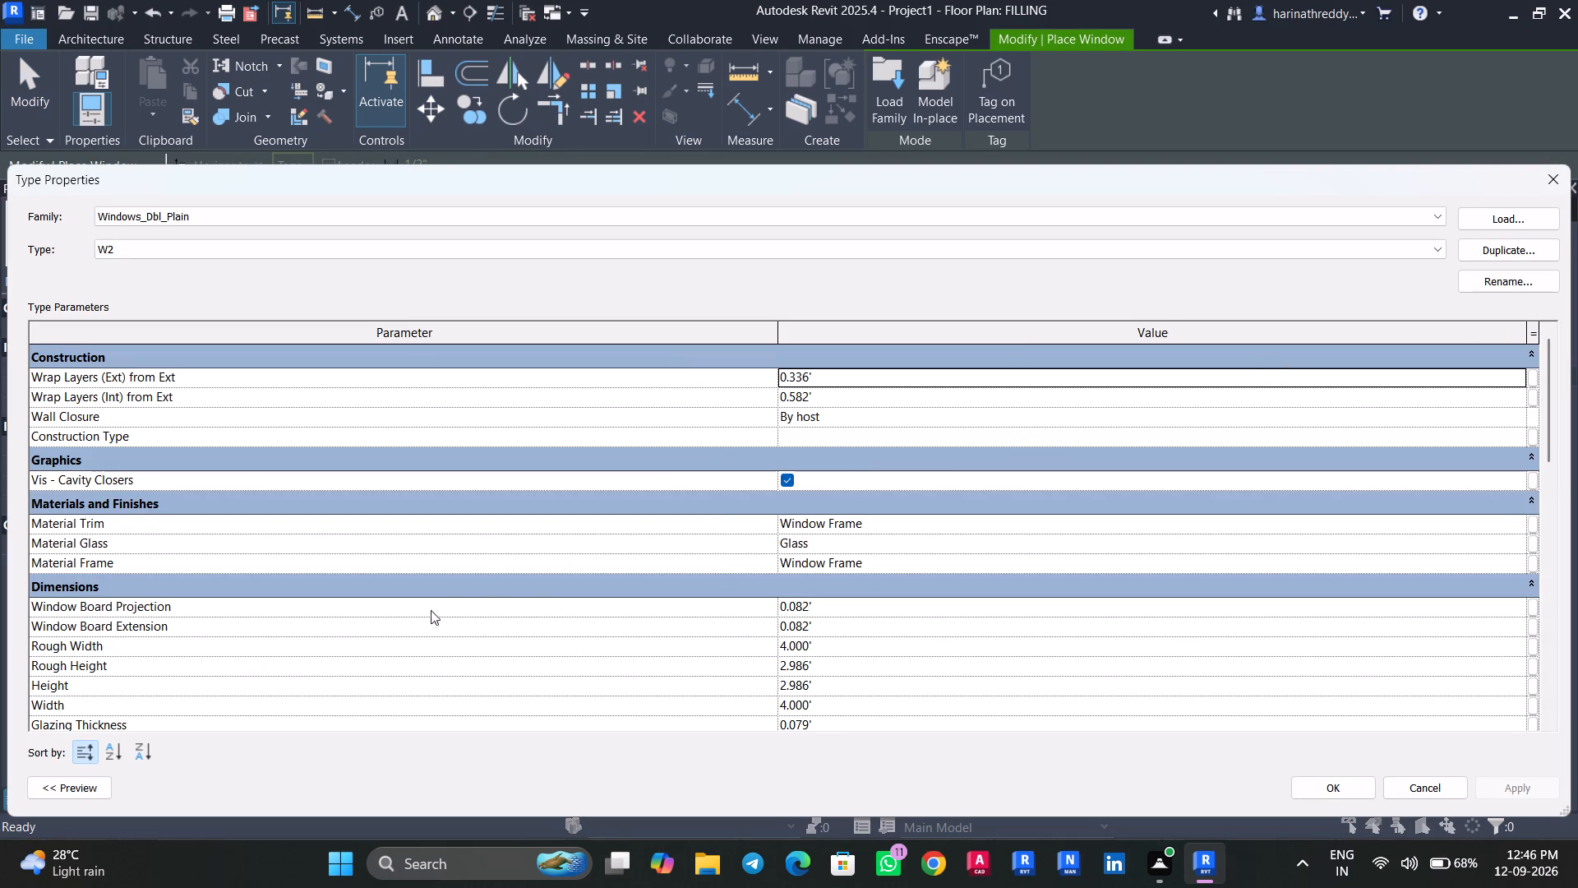
{"action": "triple_click", "coordinate": [825, 647]}
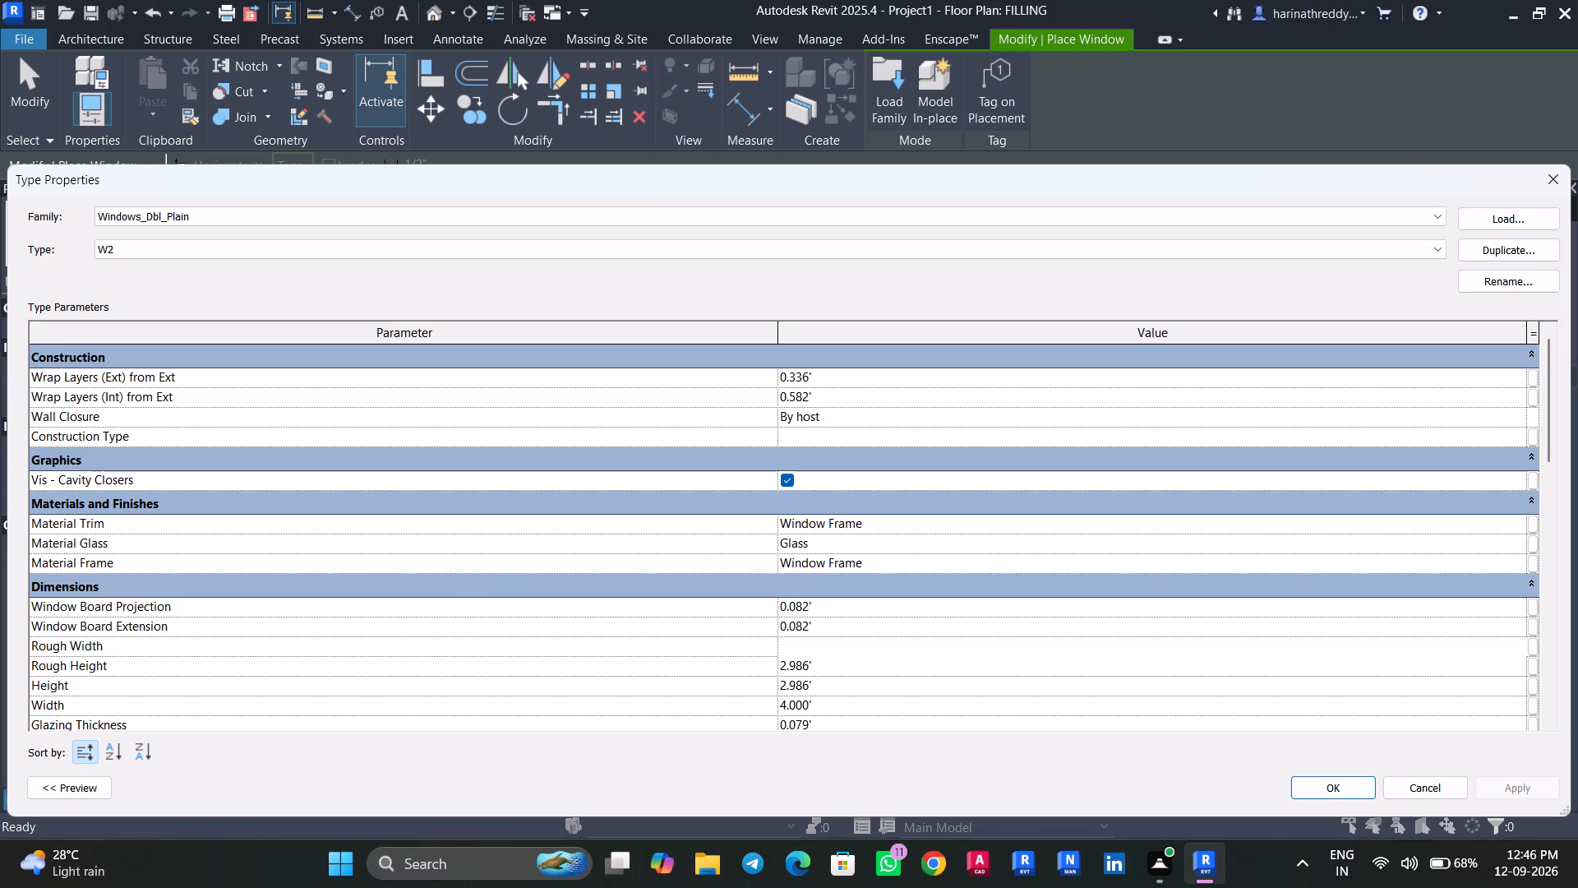
{"action": "key", "text": "3"}
{"action": "key", "text": "apostrophe"}
{"action": "left_click", "coordinate": [1548, 790]}
{"action": "left_click", "coordinate": [1355, 787]}
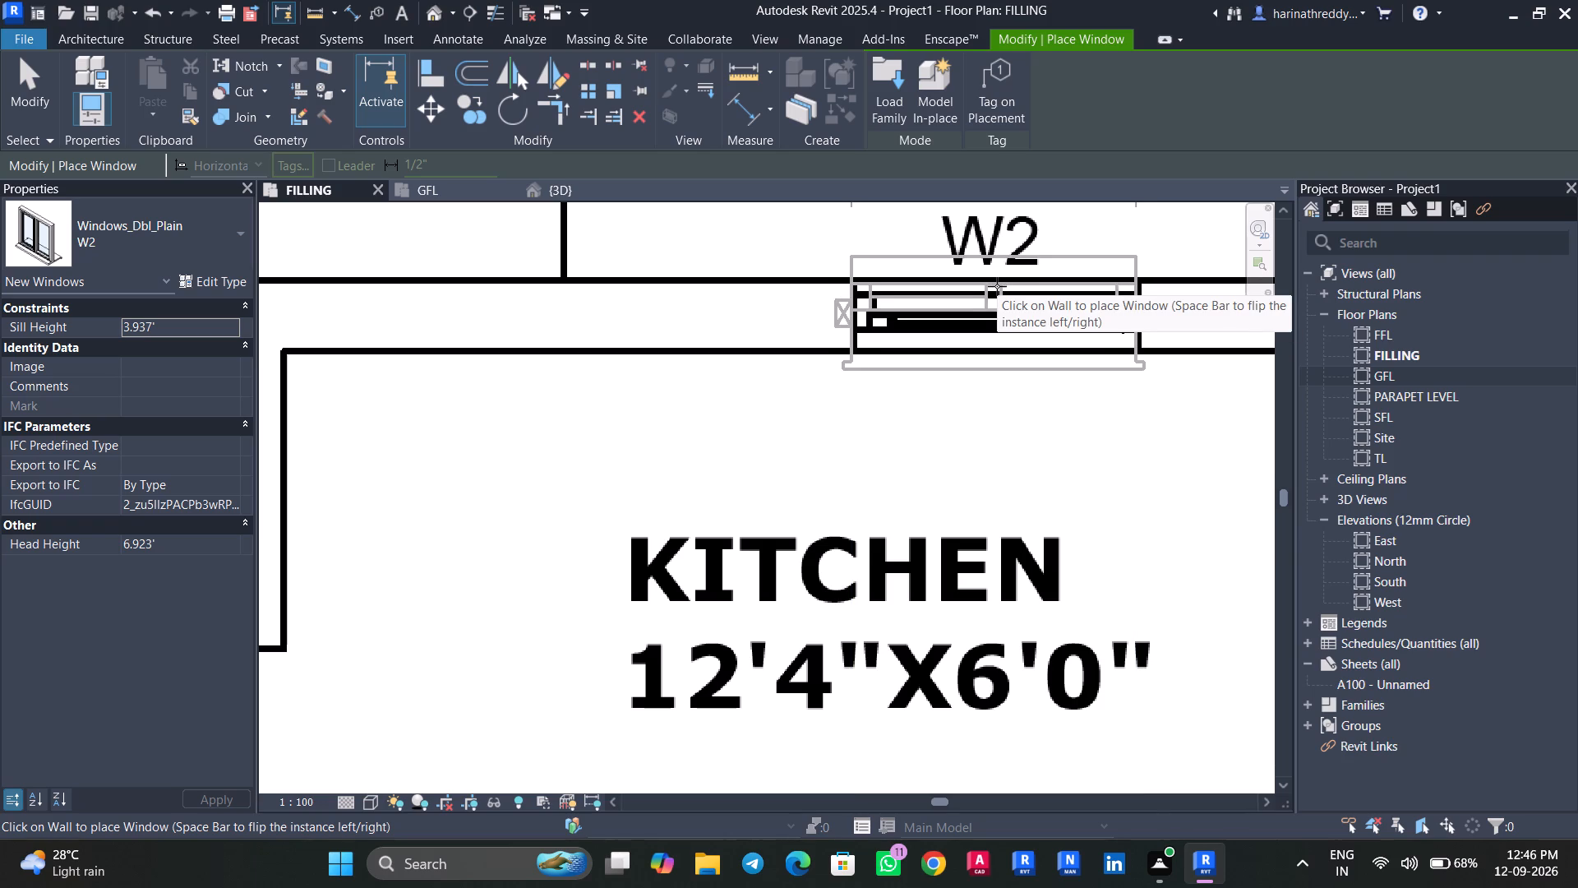
Place a W2 window at the W2 mark in the kitchen's balcony-side wall and end window placement.
{"action": "left_click", "coordinate": [997, 286]}
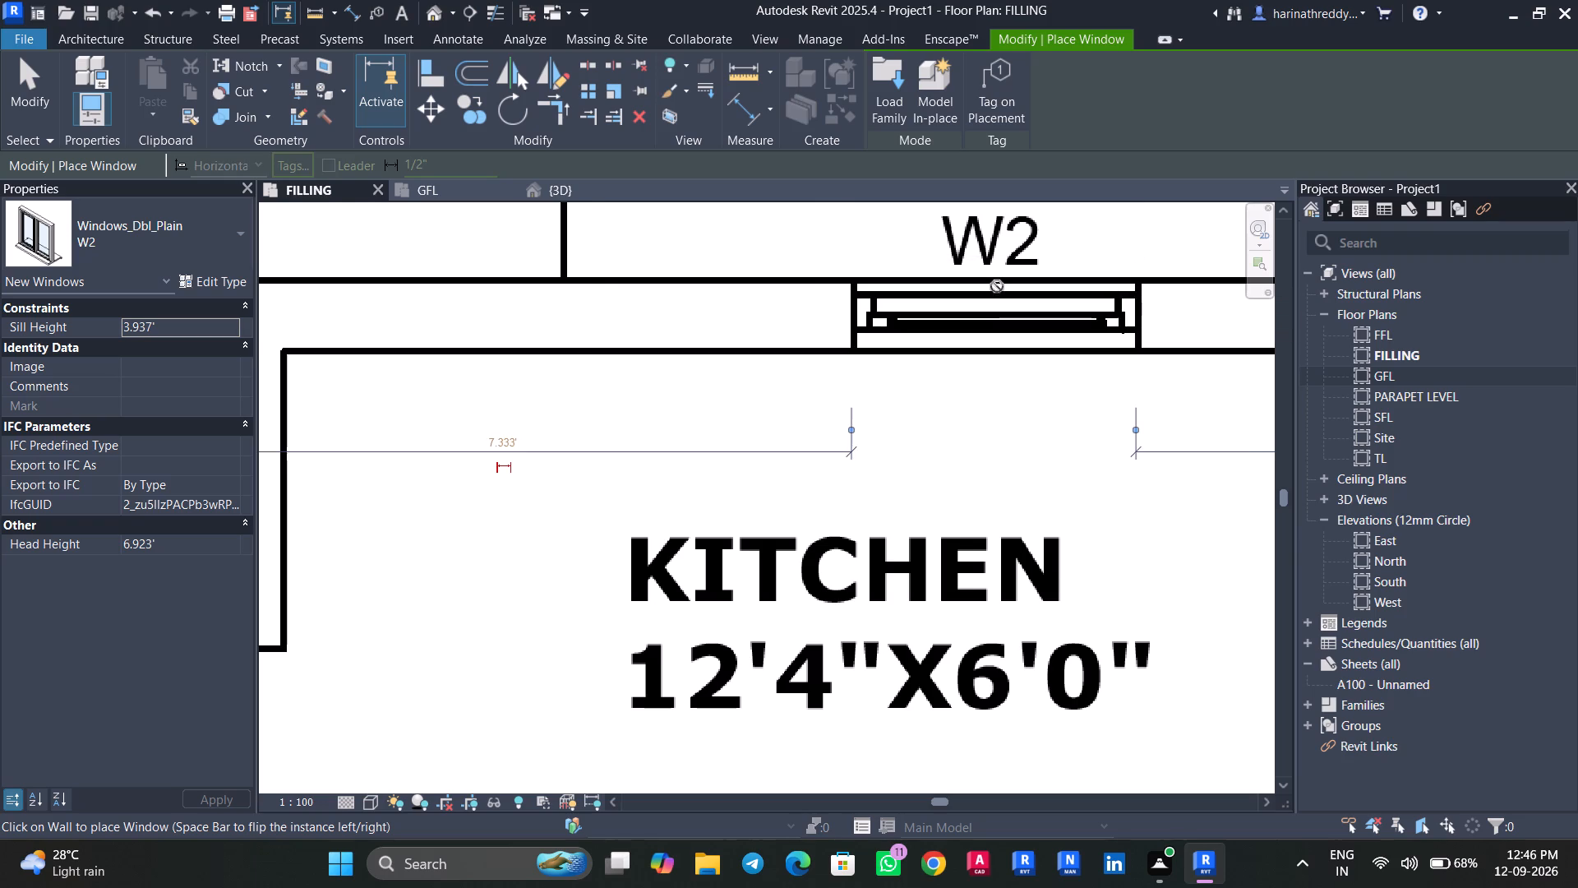
{"action": "scroll", "coordinate": [985, 311], "scroll_direction": "down", "scroll_amount": 4}
{"action": "scroll", "coordinate": [974, 340], "scroll_direction": "up", "scroll_amount": 1}
{"action": "scroll", "coordinate": [973, 342], "scroll_direction": "down", "scroll_amount": 3}
{"action": "scroll", "coordinate": [875, 507], "scroll_direction": "down", "scroll_amount": 2}
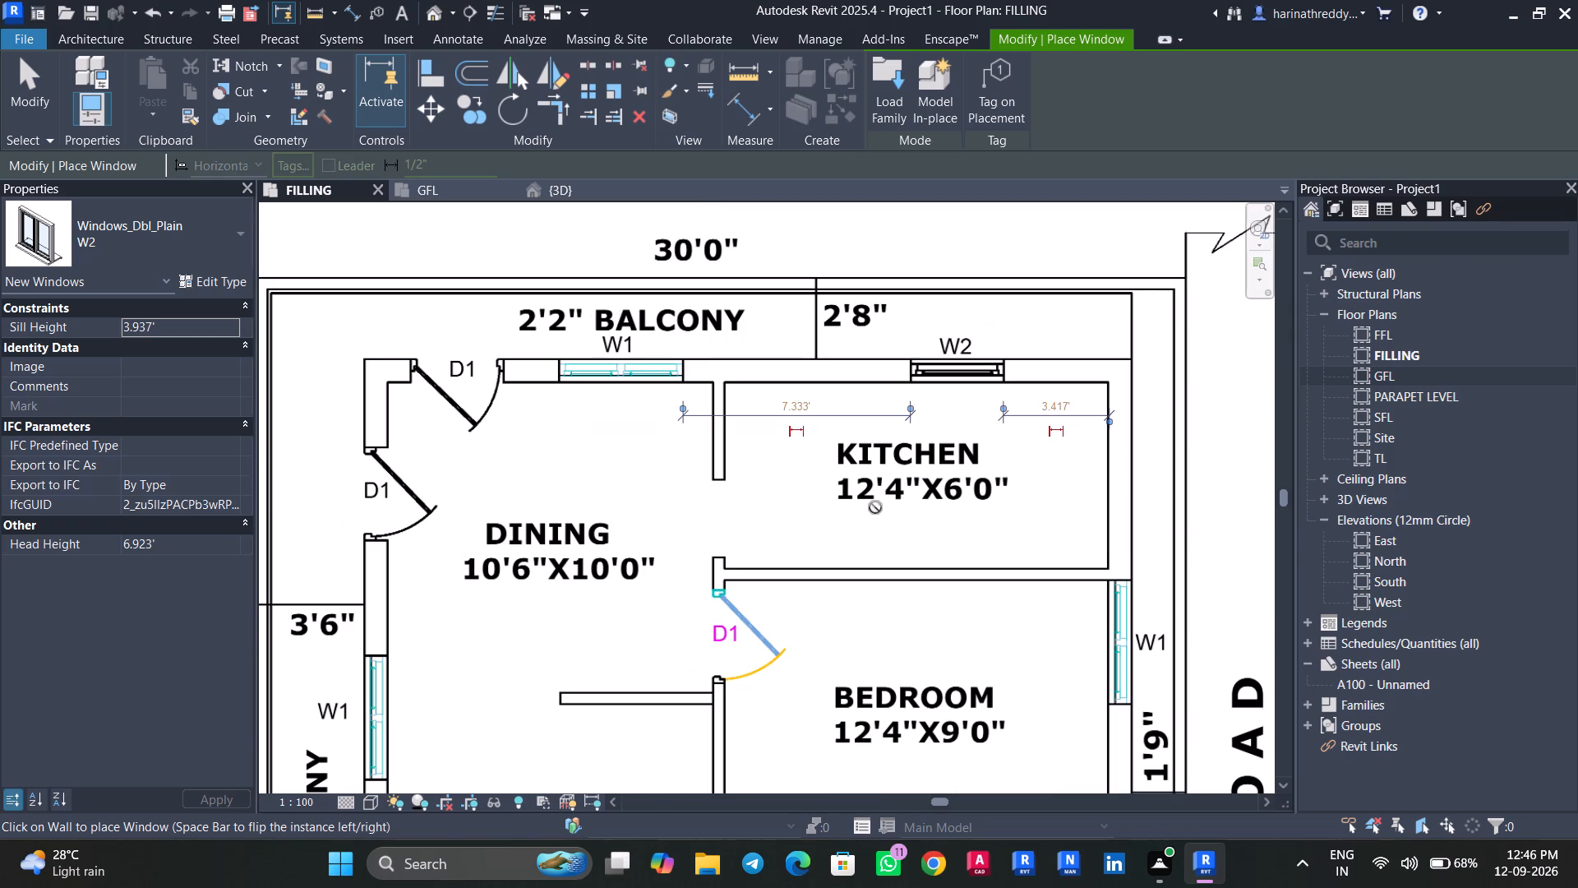
{"action": "middle_click_drag", "start_coordinate": [875, 507], "coordinate": [1083, 120]}
{"action": "key", "text": "Escape"}
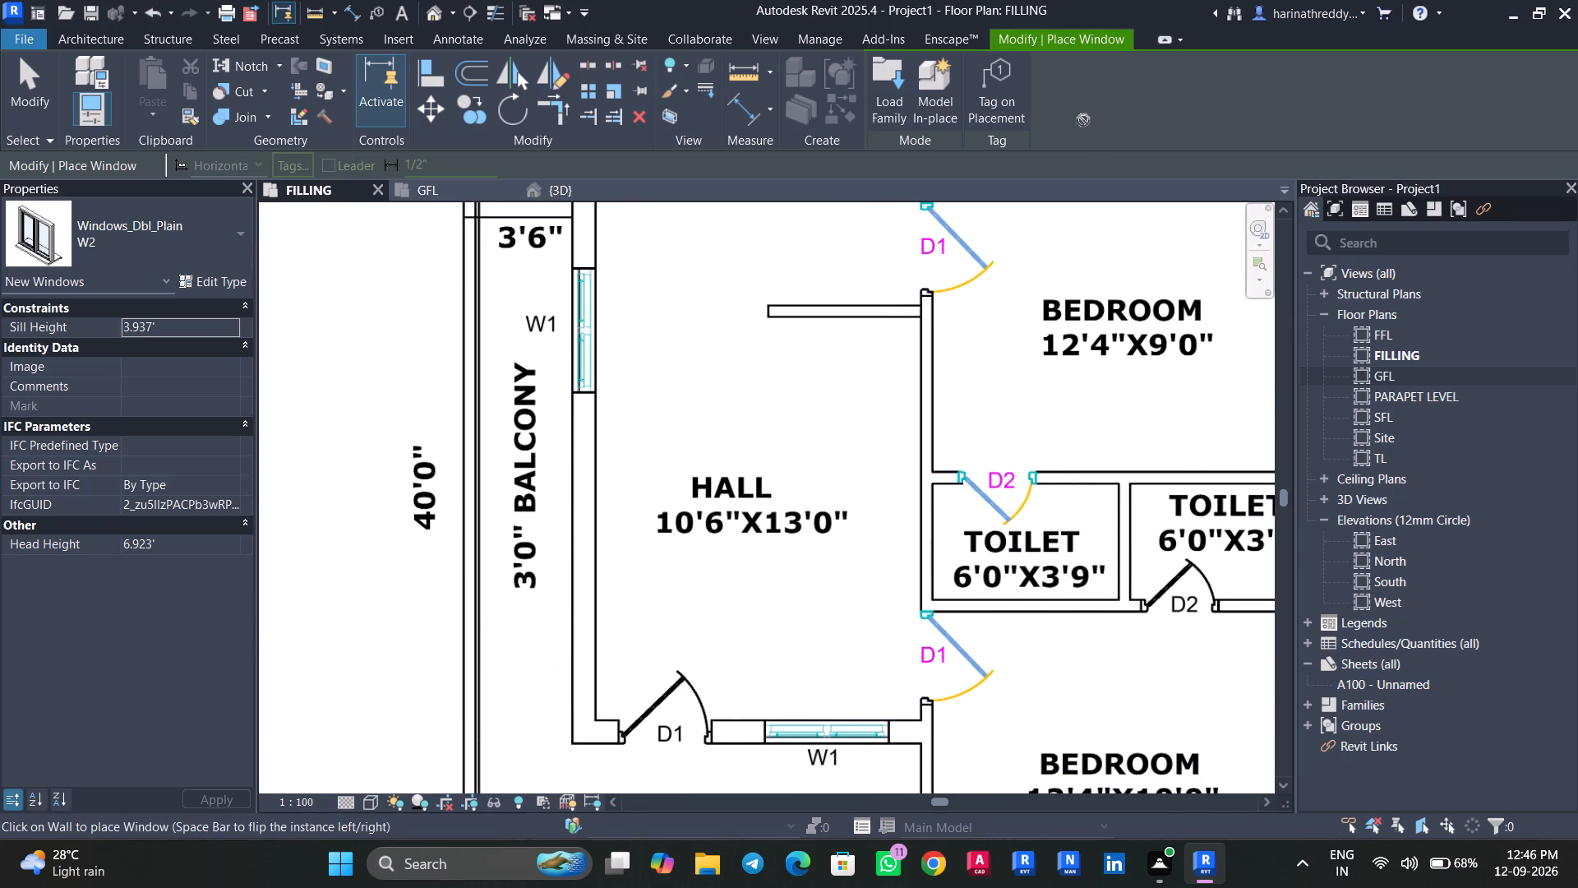
{"action": "key", "text": "Escape"}
Browse the Autodesk family library, examining its Windows families and the full list of categories.
{"action": "scroll", "coordinate": [739, 317], "scroll_direction": "down", "scroll_amount": 3}
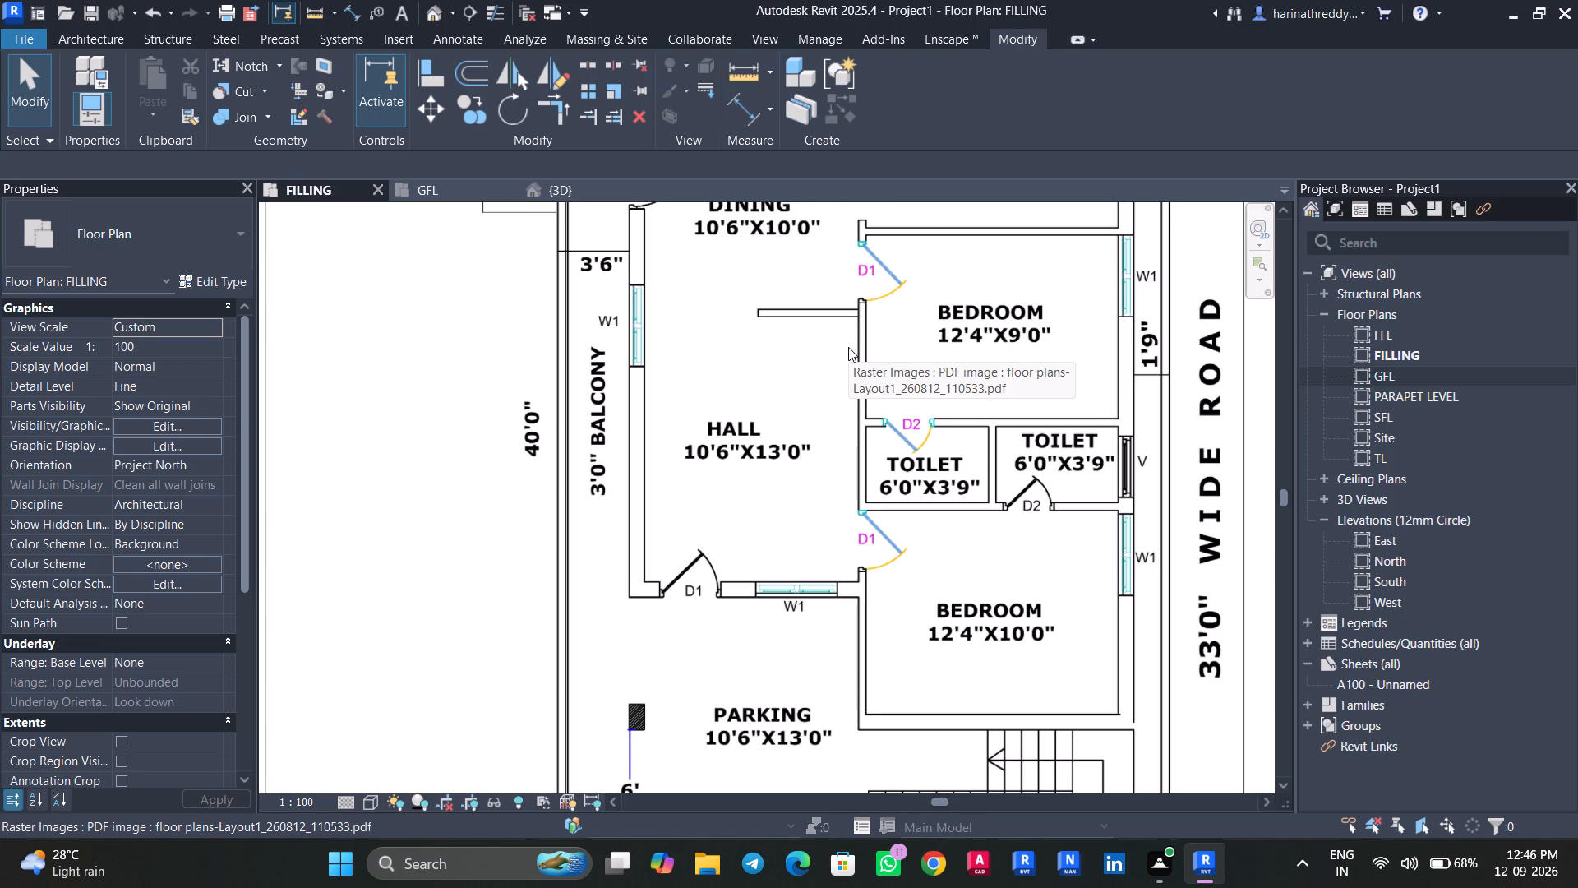
{"action": "left_click", "coordinate": [390, 37]}
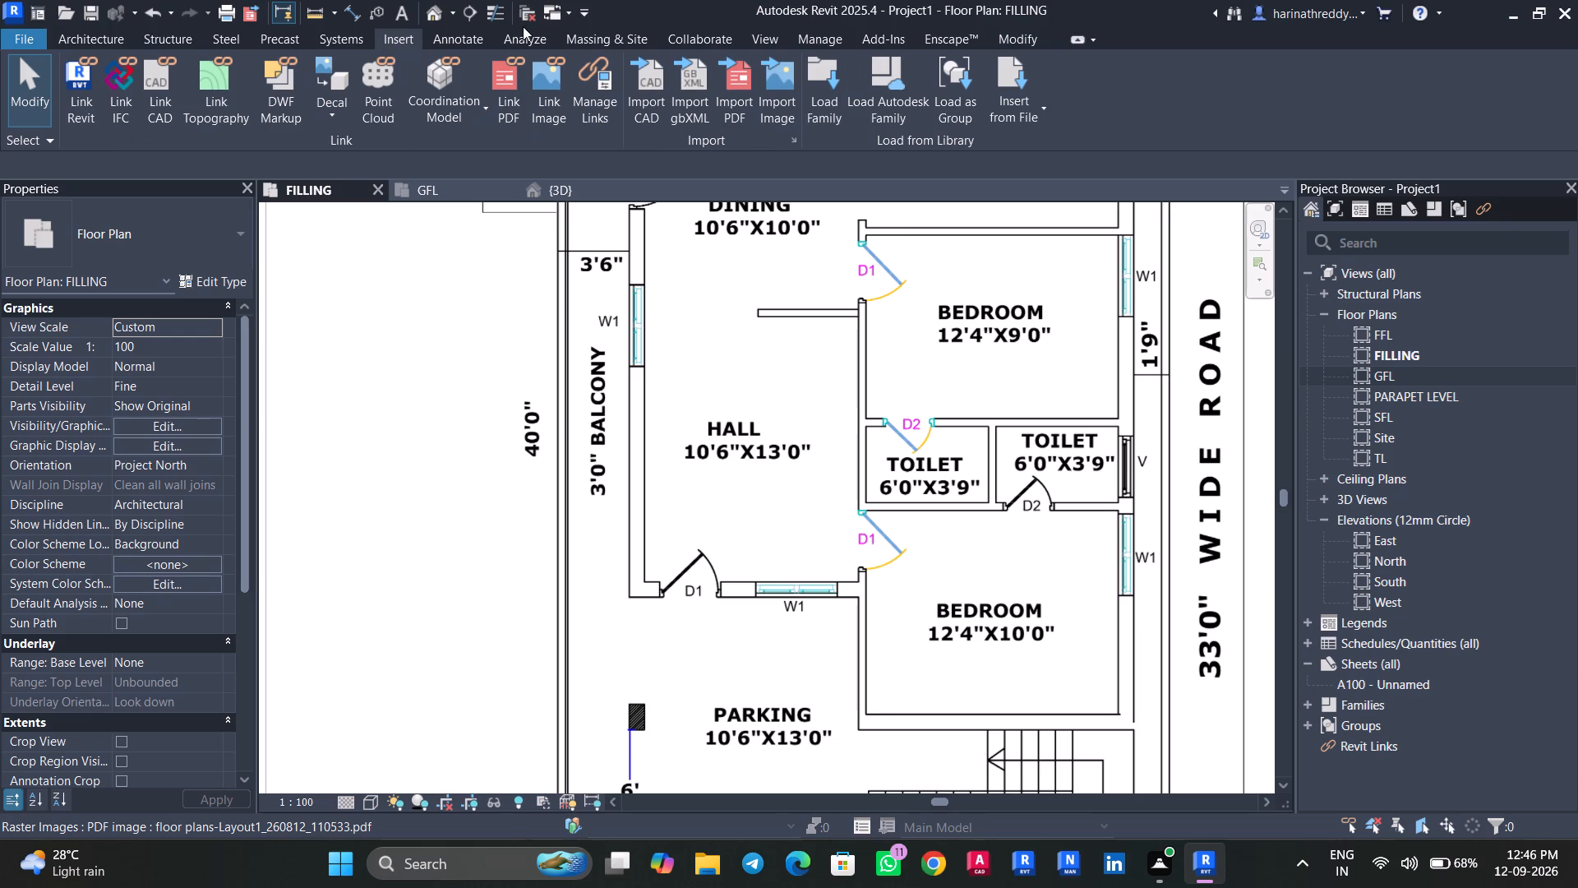
{"action": "left_click", "coordinate": [881, 93]}
{"action": "scroll", "coordinate": [255, 356], "scroll_direction": "down", "scroll_amount": 2}
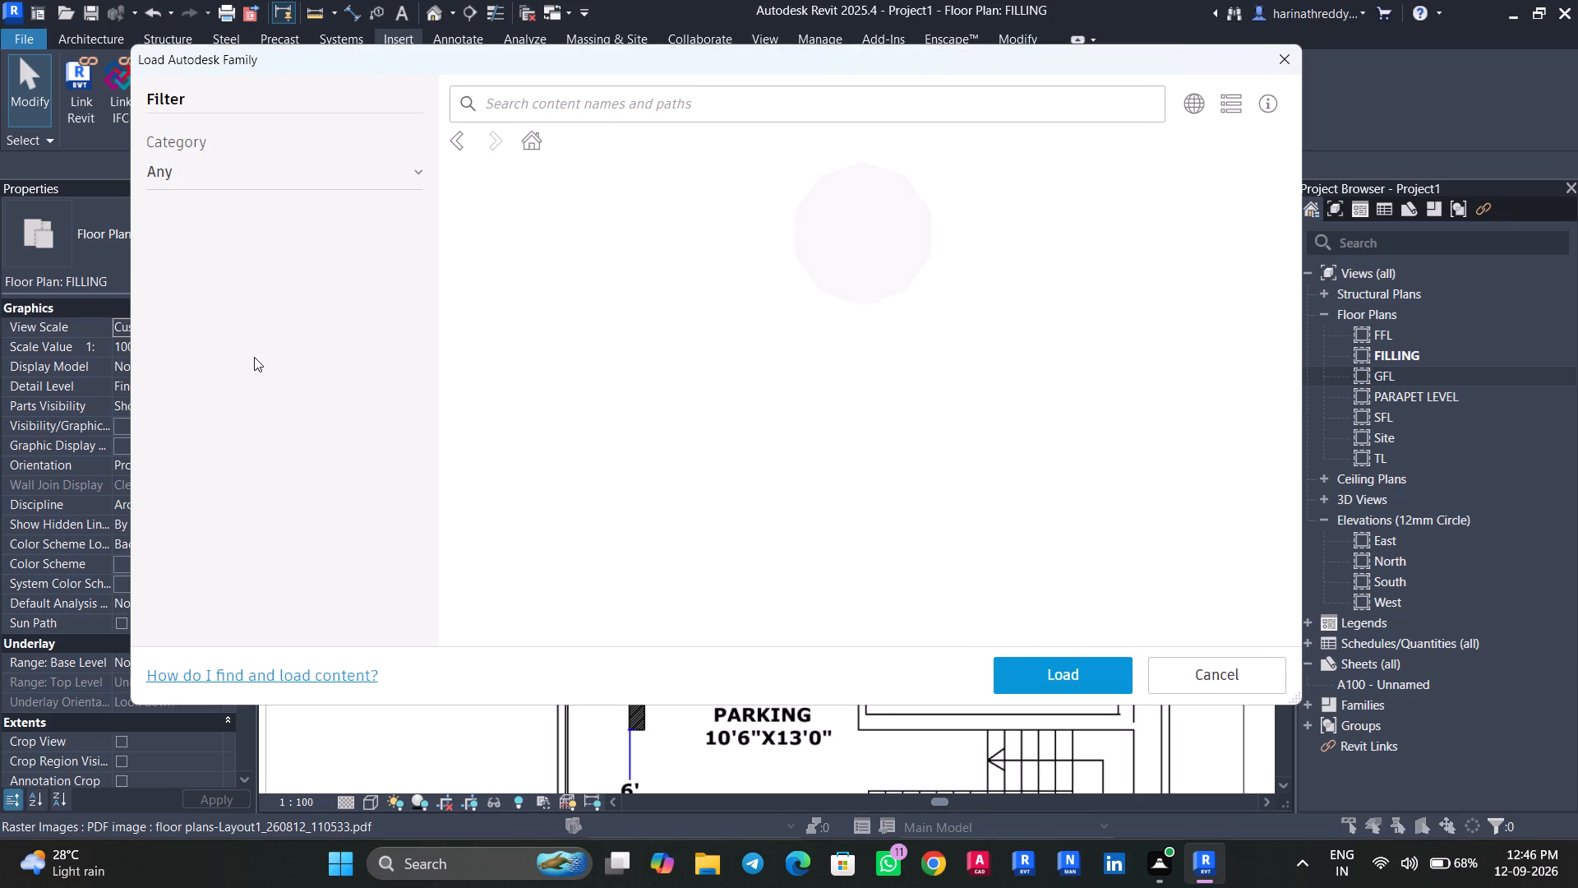
{"action": "scroll", "coordinate": [254, 357], "scroll_direction": "down", "scroll_amount": 2}
{"action": "scroll", "coordinate": [252, 358], "scroll_direction": "up", "scroll_amount": 1}
{"action": "scroll", "coordinate": [252, 360], "scroll_direction": "down", "scroll_amount": 6}
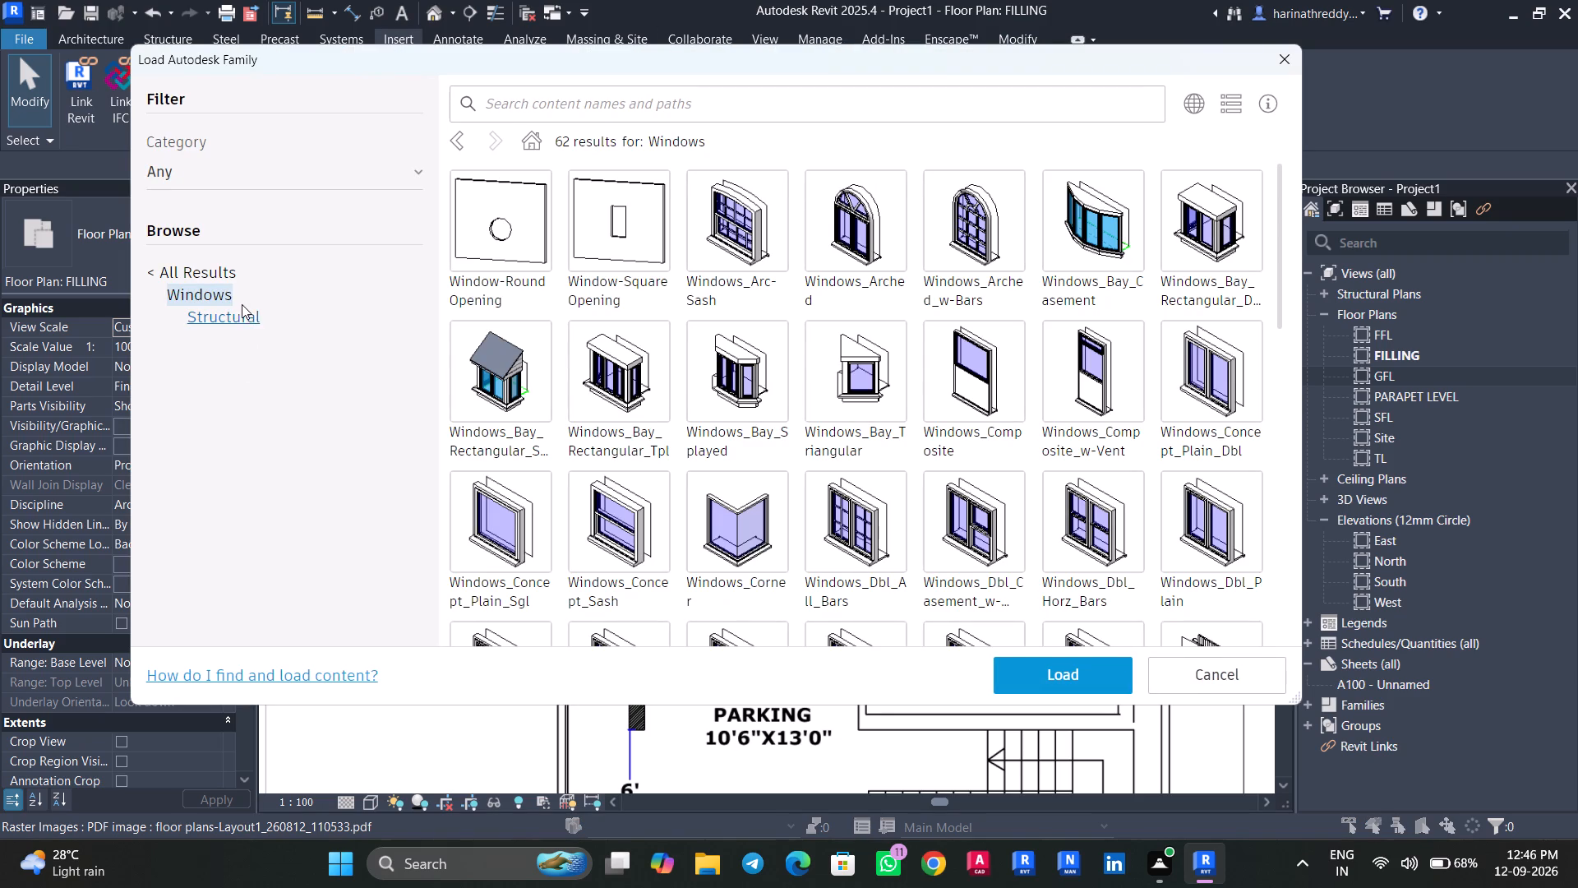
{"action": "scroll", "coordinate": [859, 324], "scroll_direction": "down", "scroll_amount": 3}
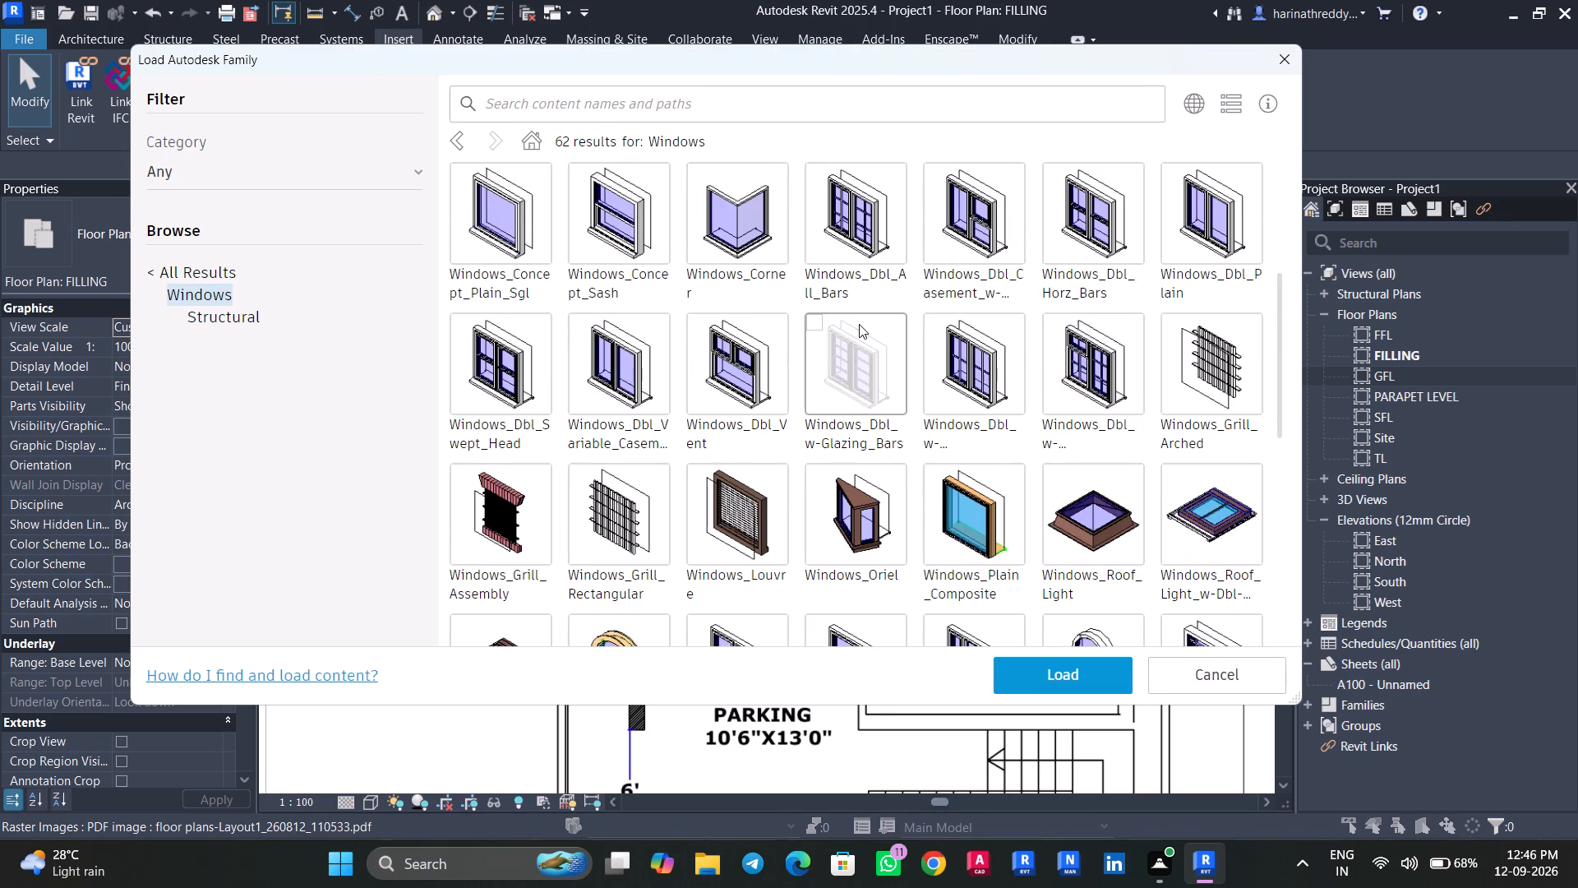
{"action": "scroll", "coordinate": [859, 324], "scroll_direction": "down", "scroll_amount": 3}
{"action": "scroll", "coordinate": [859, 324], "scroll_direction": "up", "scroll_amount": 1}
{"action": "scroll", "coordinate": [859, 324], "scroll_direction": "down", "scroll_amount": 2}
{"action": "left_click", "coordinate": [166, 271]}
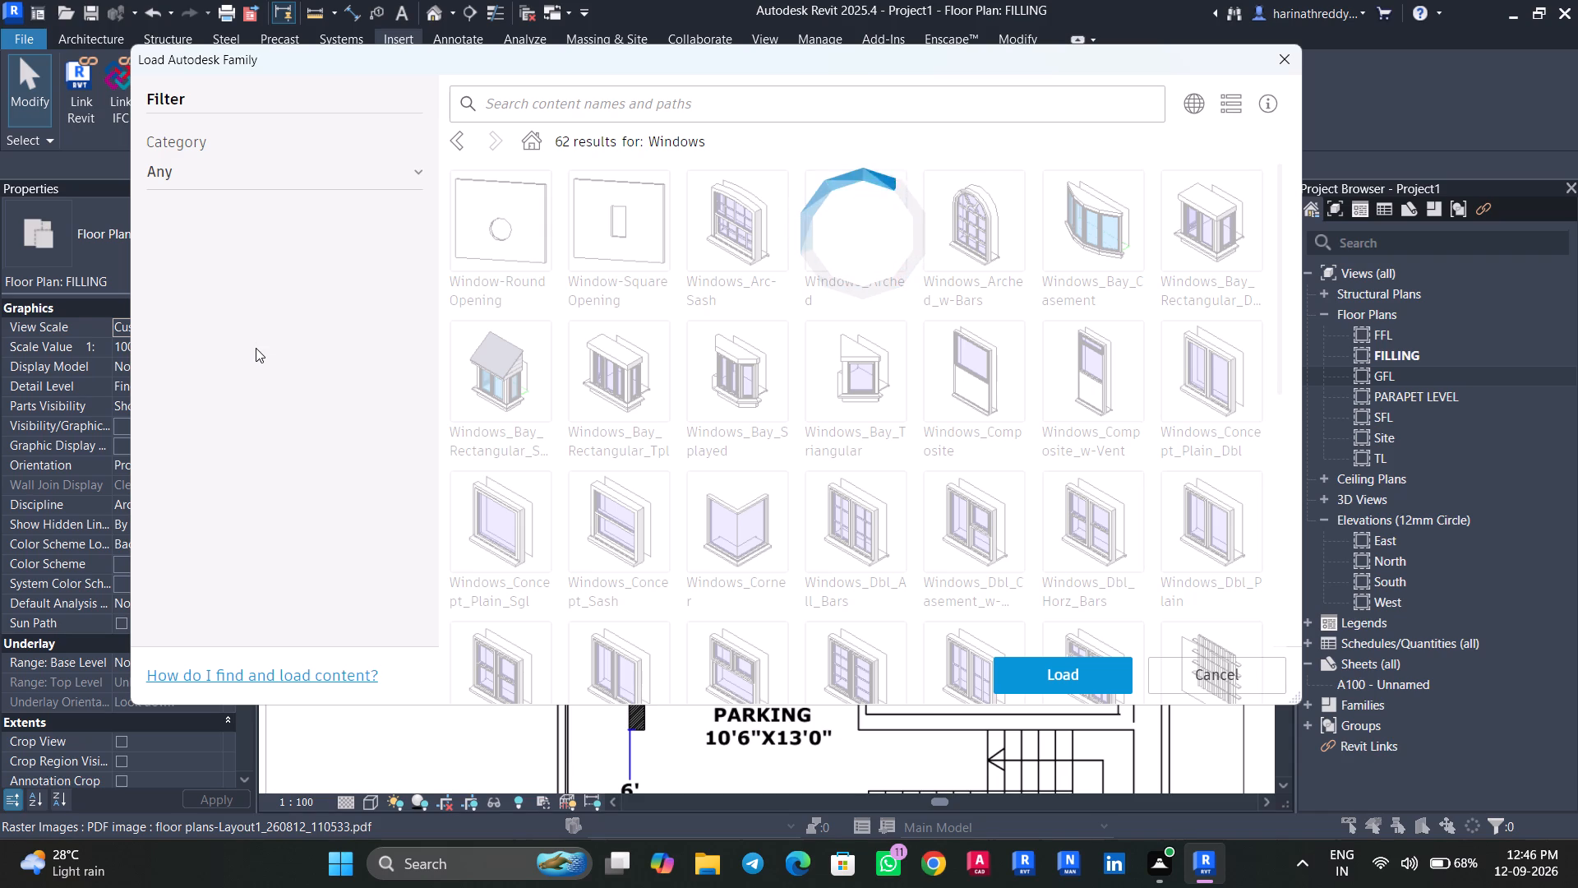
{"action": "scroll", "coordinate": [252, 350], "scroll_direction": "down", "scroll_amount": 10}
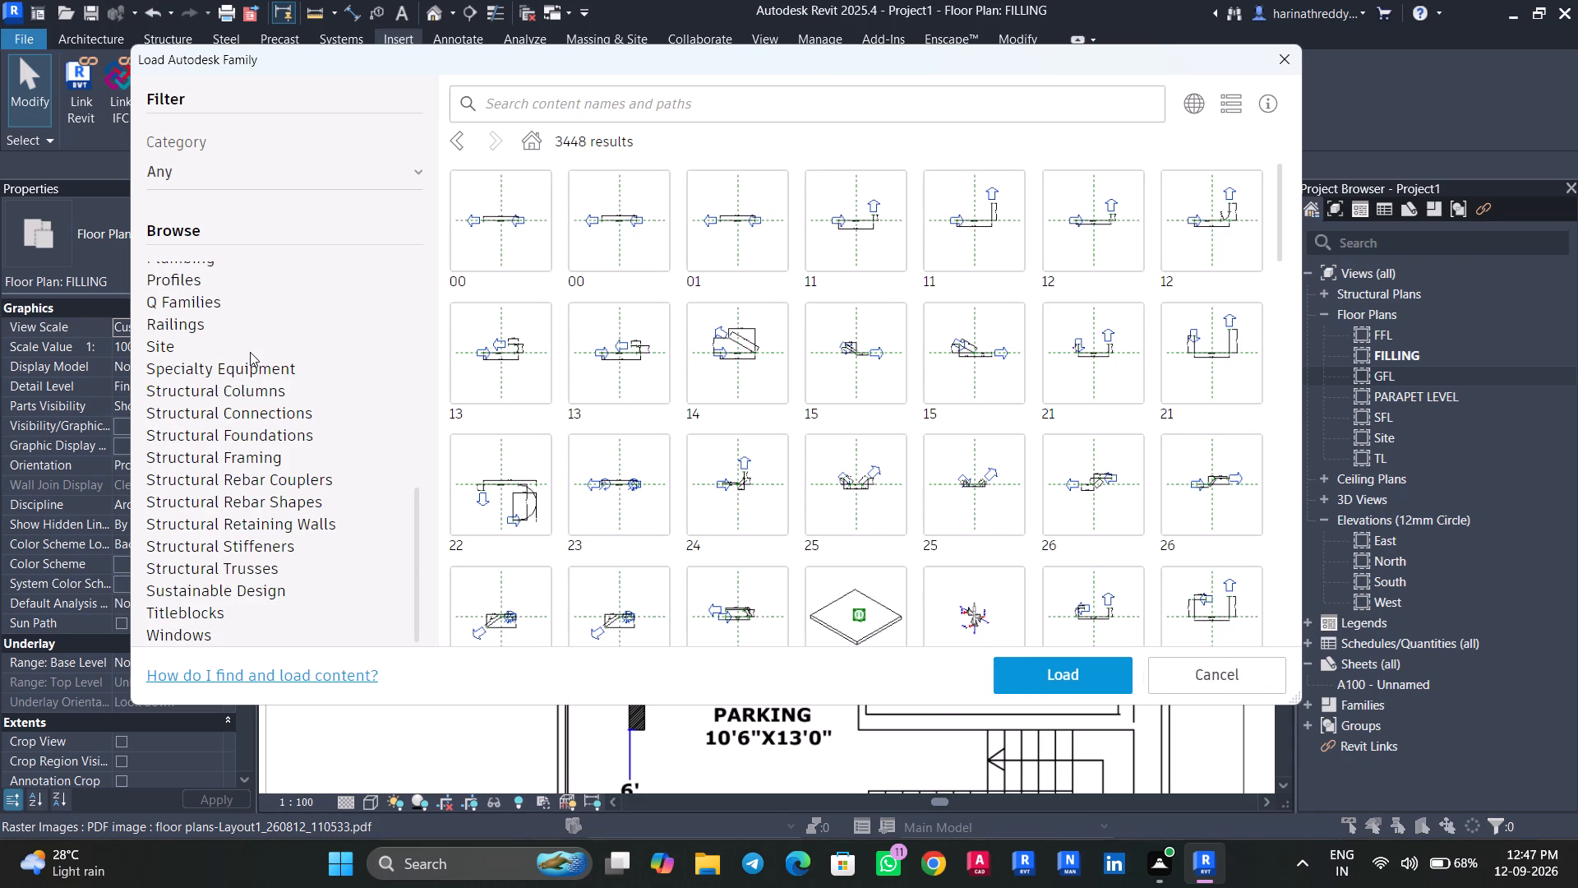
{"action": "scroll", "coordinate": [250, 352], "scroll_direction": "down", "scroll_amount": 2}
{"action": "scroll", "coordinate": [250, 352], "scroll_direction": "up", "scroll_amount": 6}
{"action": "scroll", "coordinate": [250, 352], "scroll_direction": "down", "scroll_amount": 11}
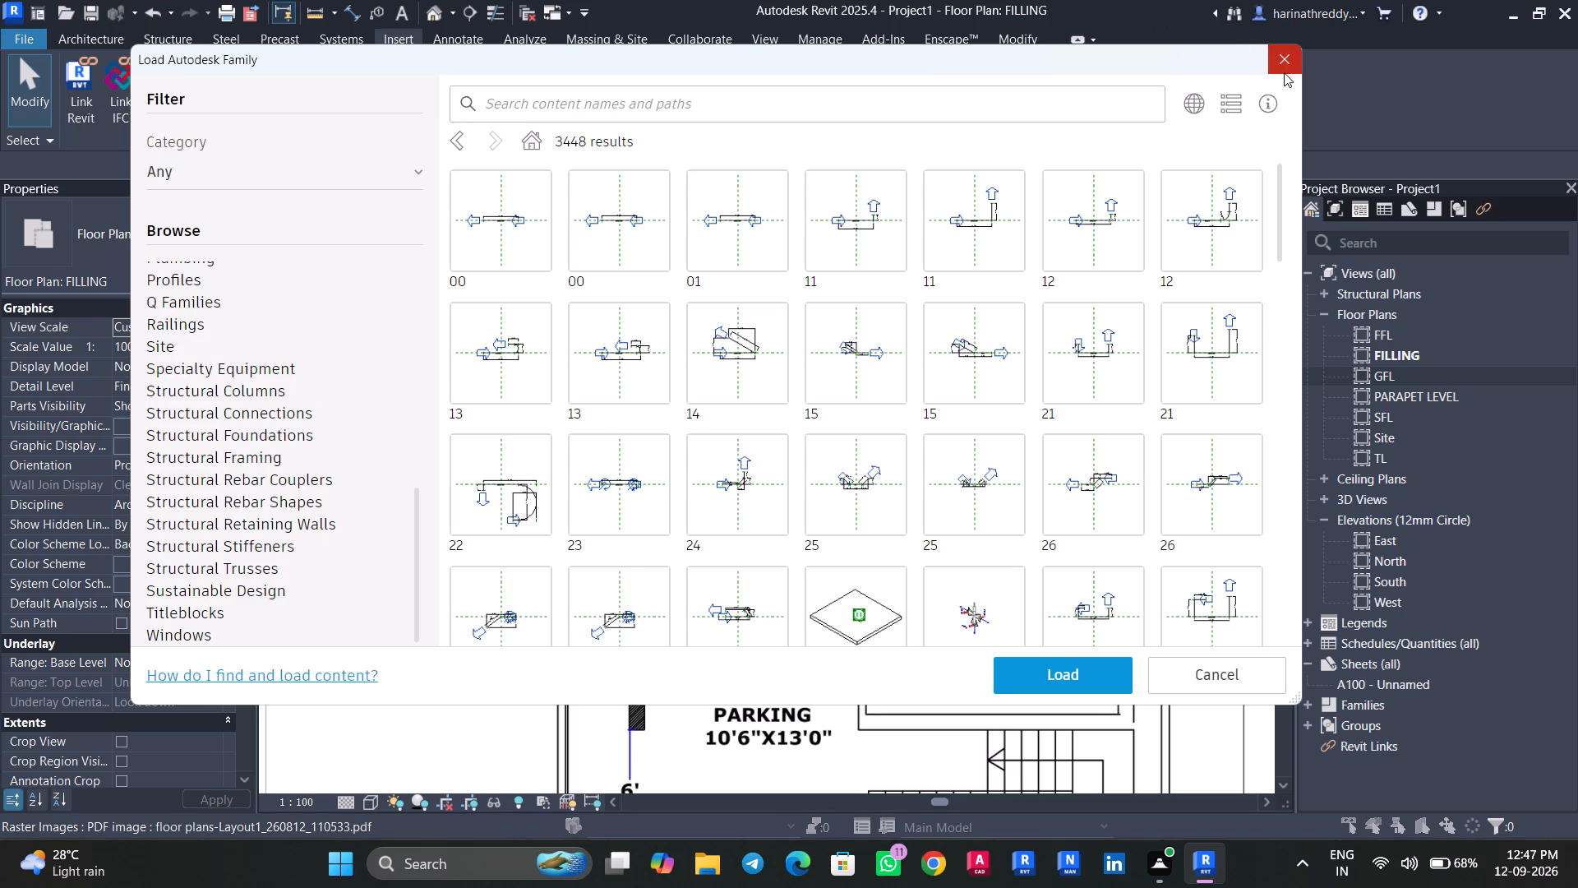
{"action": "left_click", "coordinate": [1284, 72]}
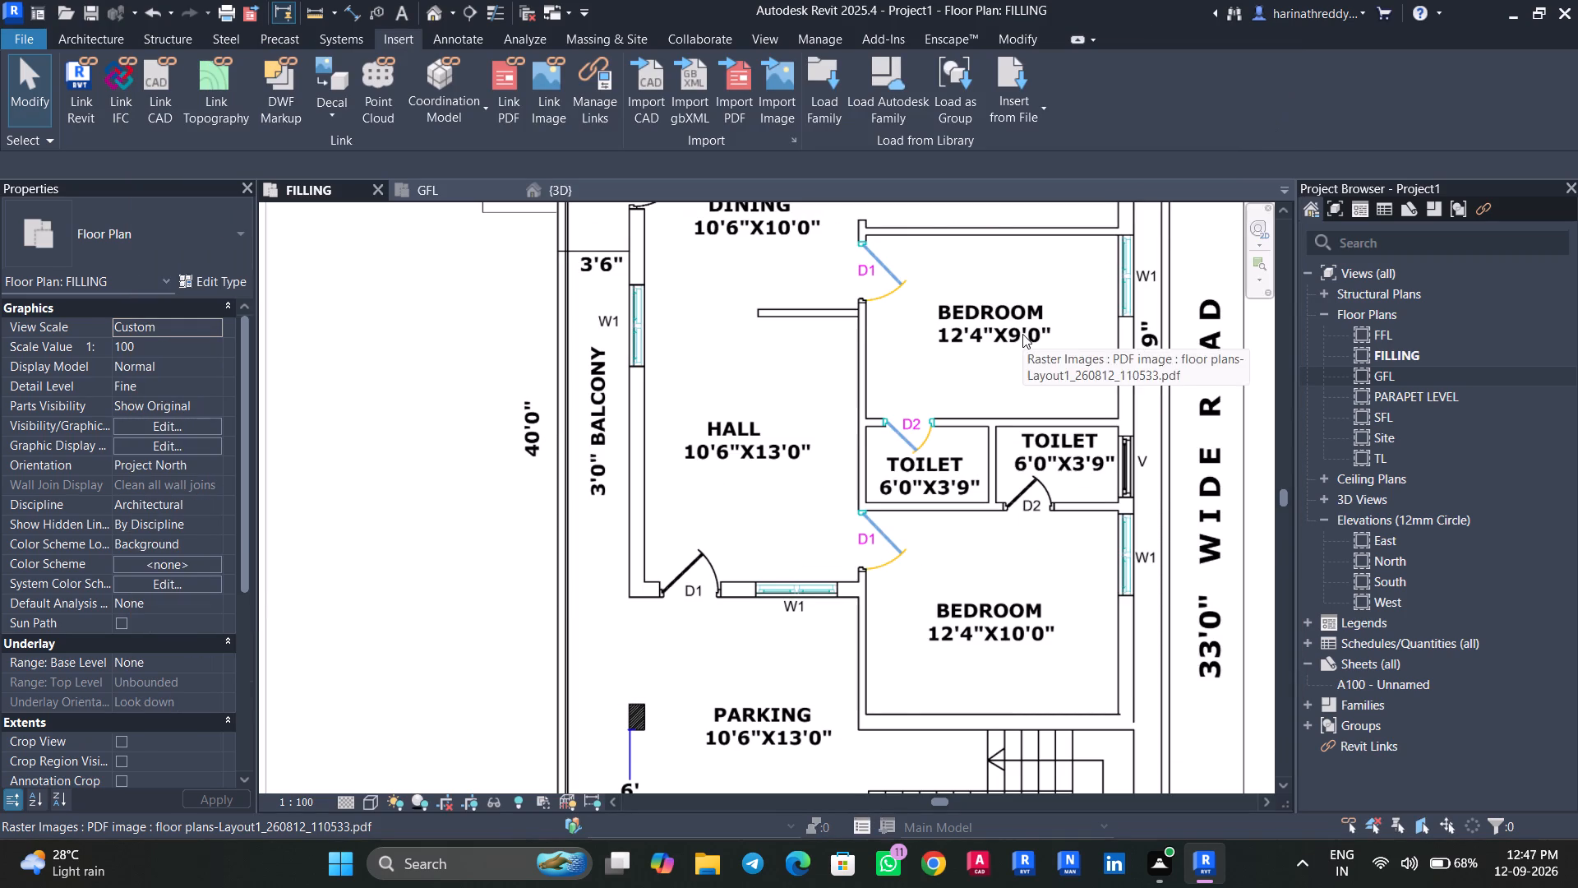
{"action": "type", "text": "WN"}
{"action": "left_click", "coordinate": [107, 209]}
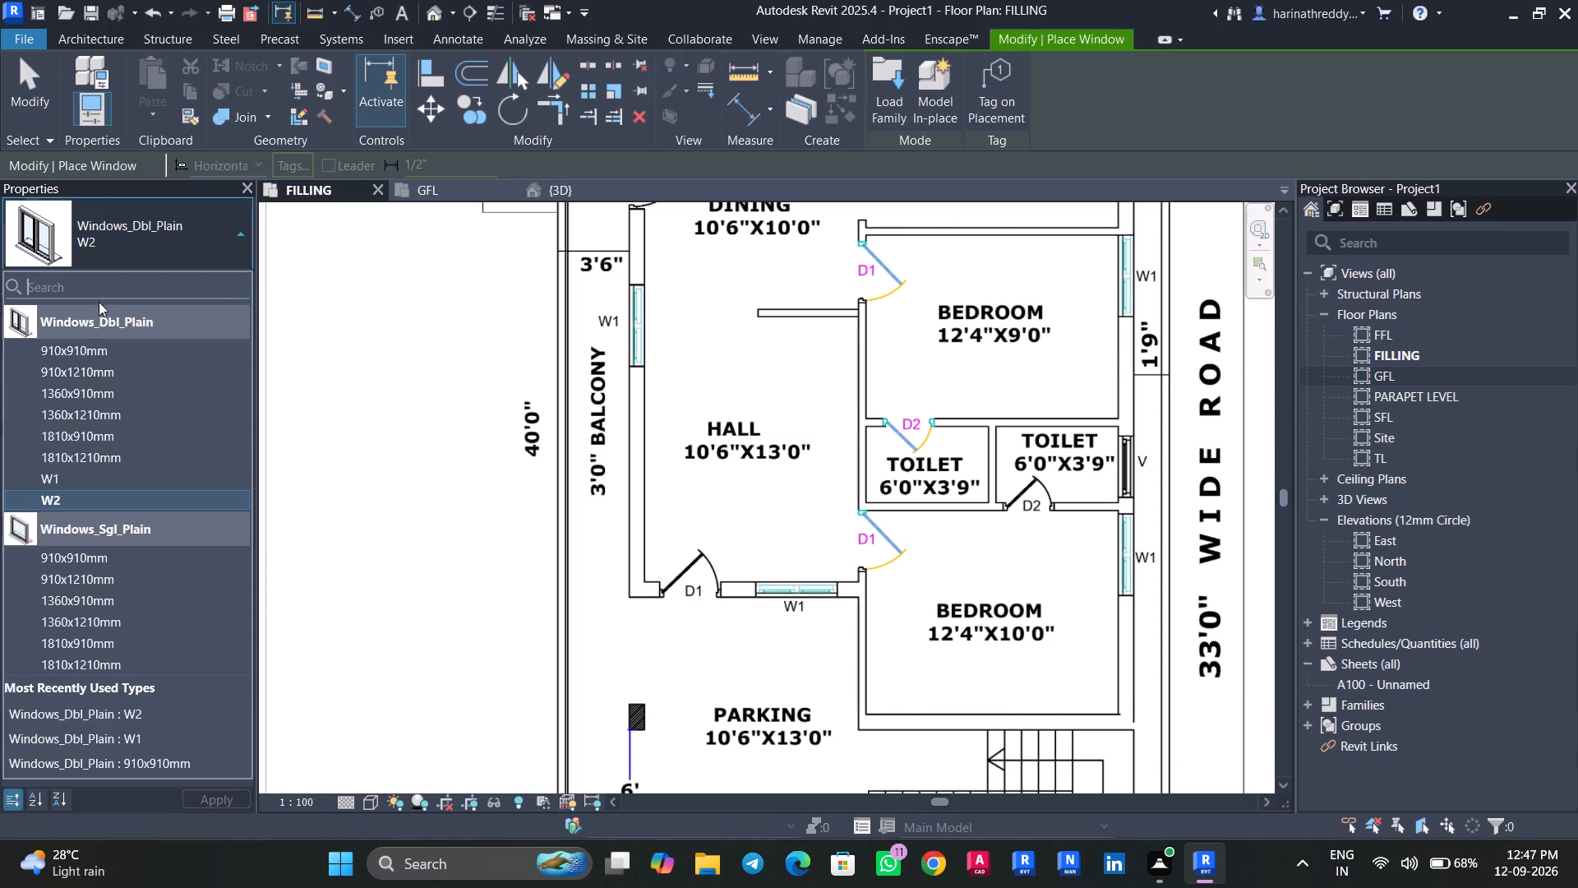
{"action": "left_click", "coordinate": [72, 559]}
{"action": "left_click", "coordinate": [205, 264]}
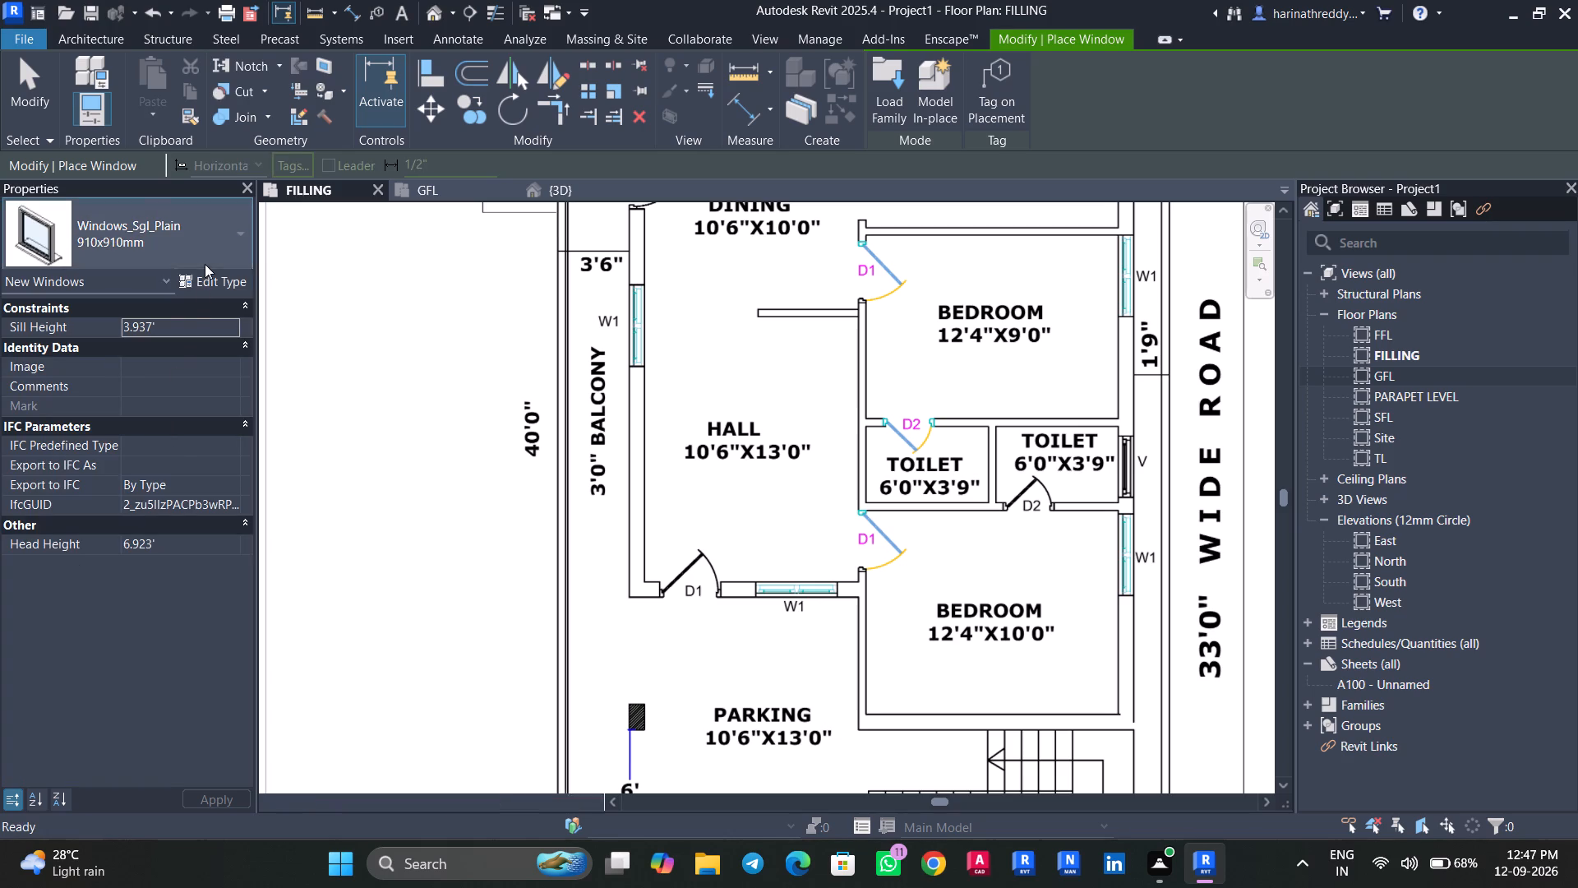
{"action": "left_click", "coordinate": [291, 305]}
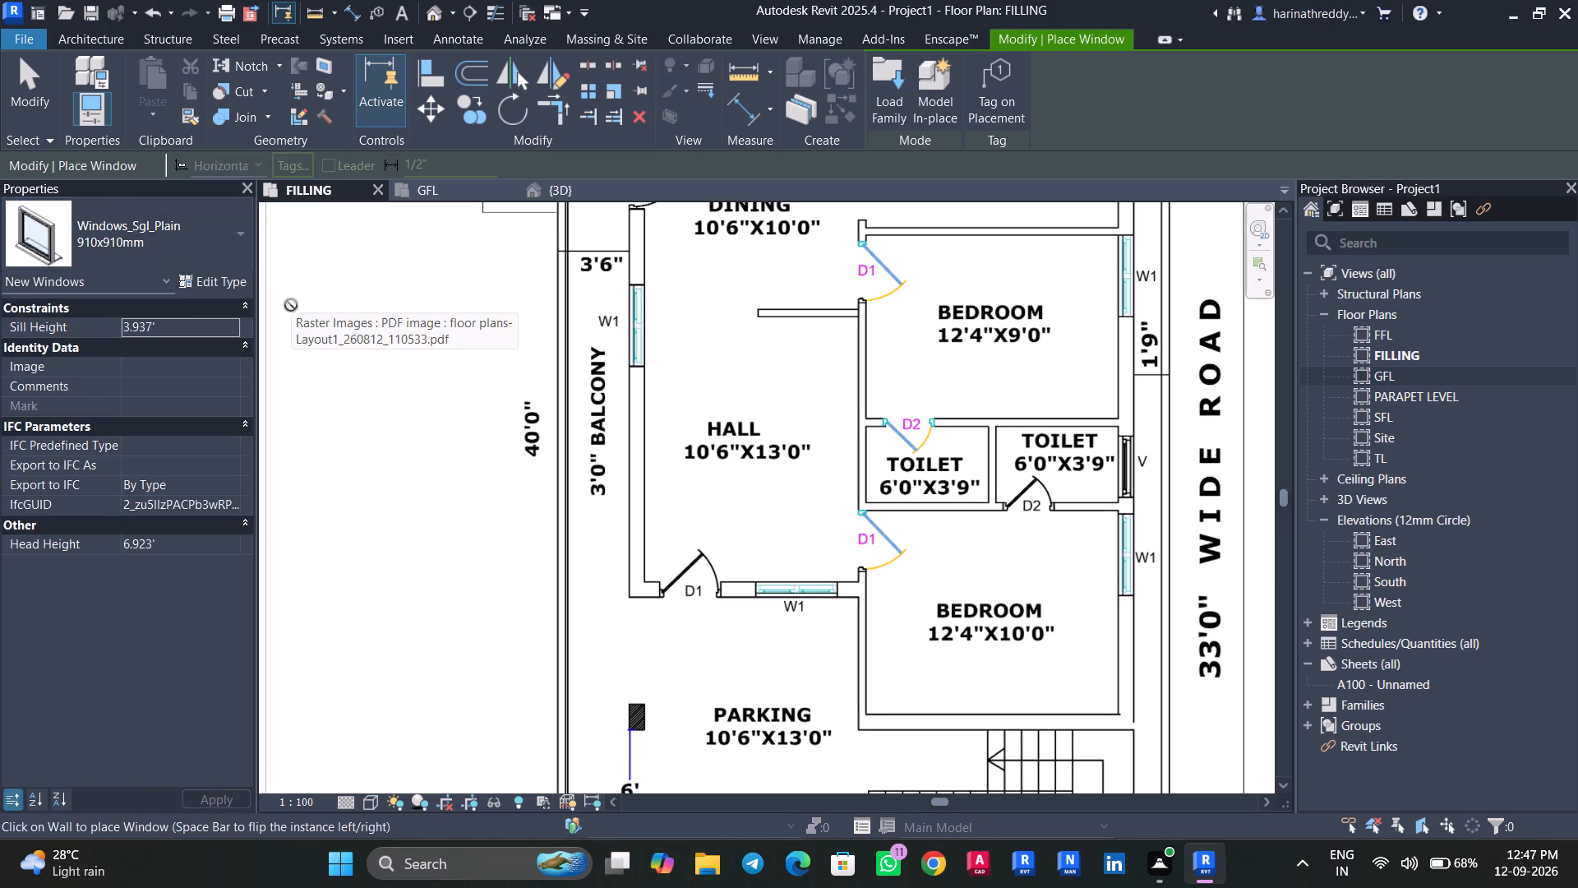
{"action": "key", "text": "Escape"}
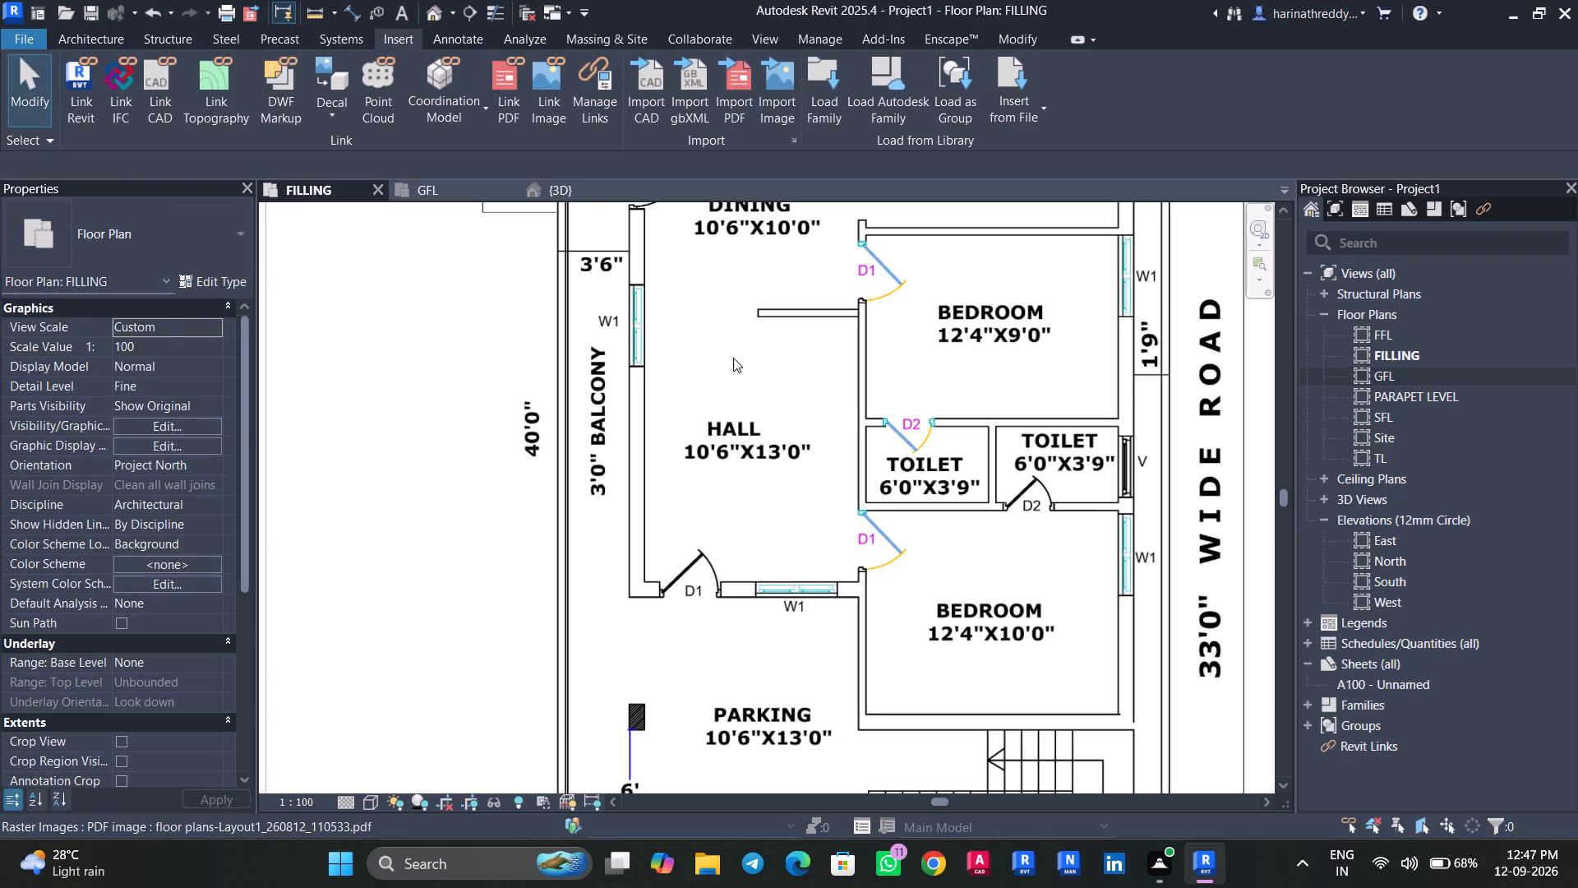
Measure the width of the V opening in the toilet's road-side wall on the PDF plan.
{"action": "left_click", "coordinate": [733, 358]}
{"action": "left_click", "coordinate": [611, 84]}
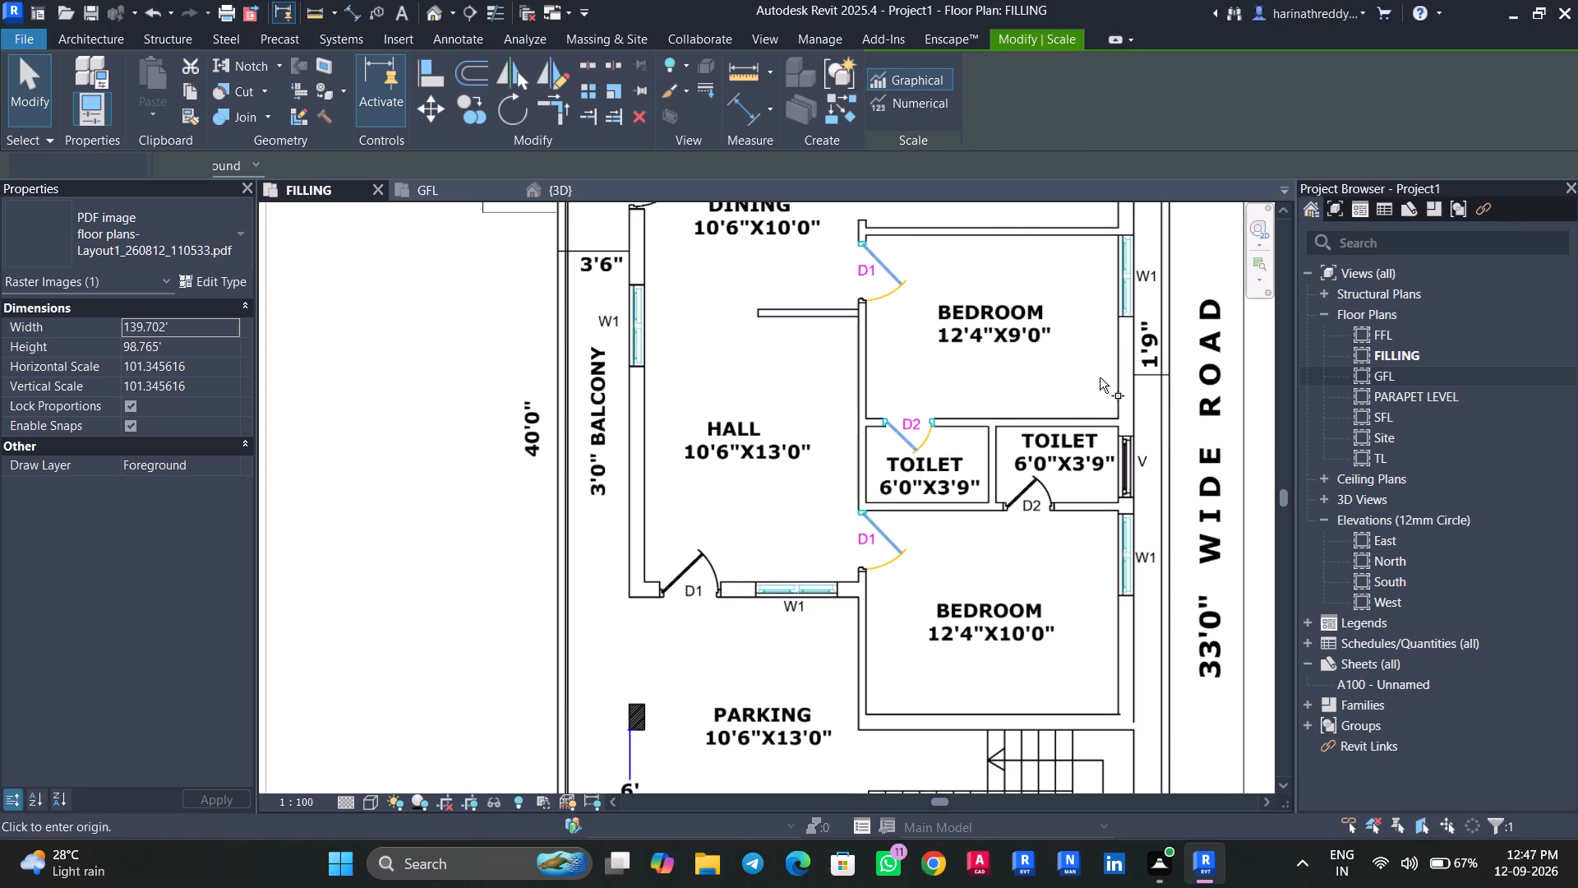
{"action": "scroll", "coordinate": [1222, 513], "scroll_direction": "up", "scroll_amount": 7}
{"action": "scroll", "coordinate": [888, 469], "scroll_direction": "up", "scroll_amount": 5}
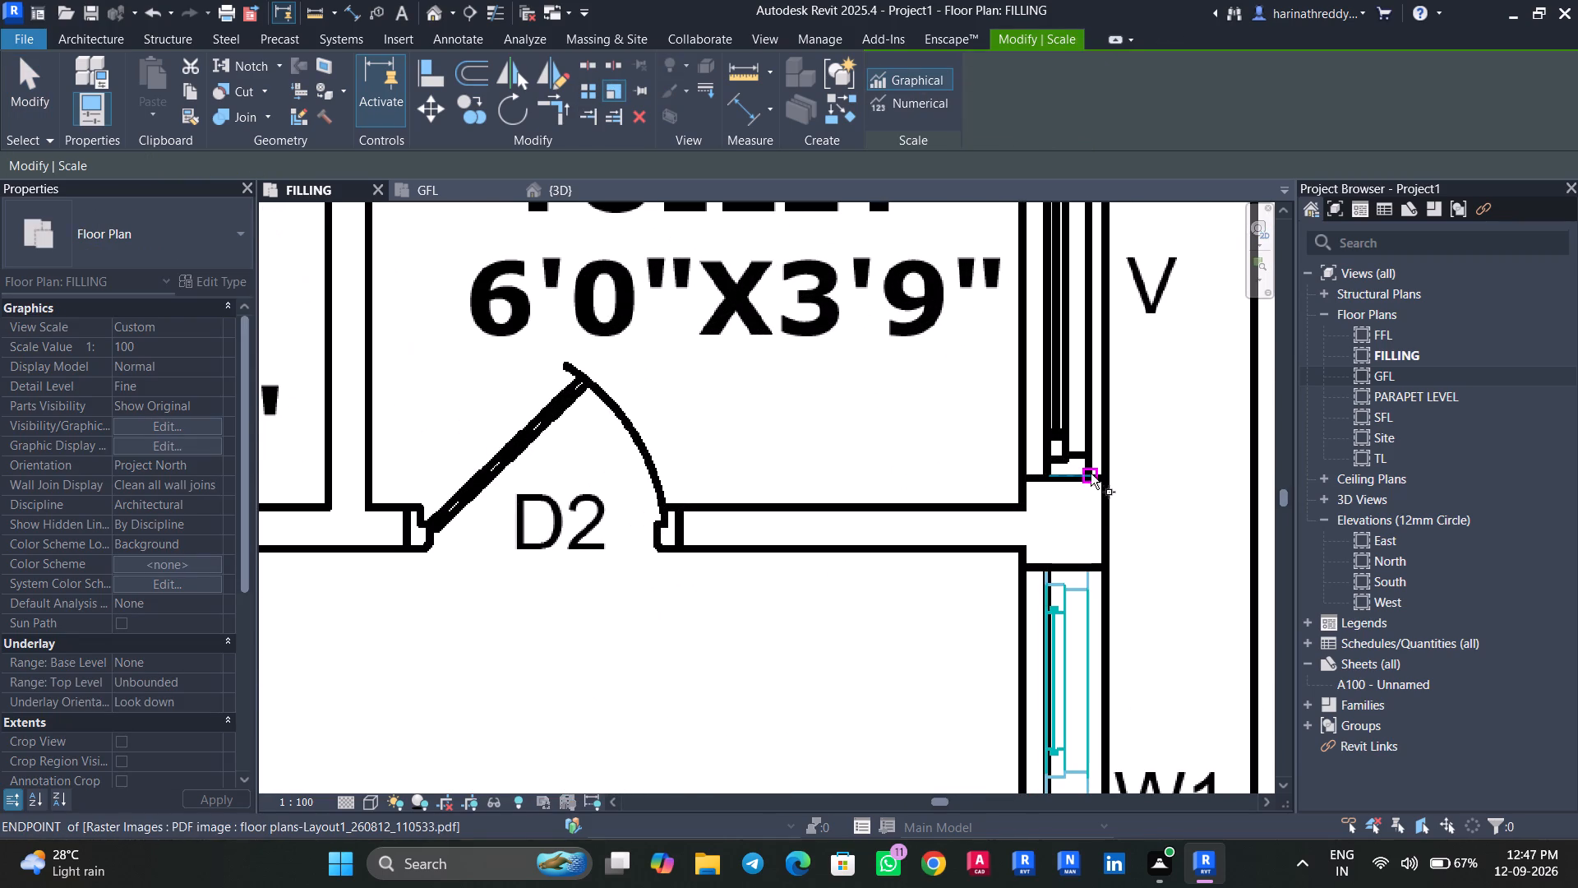
{"action": "left_click", "coordinate": [1070, 474]}
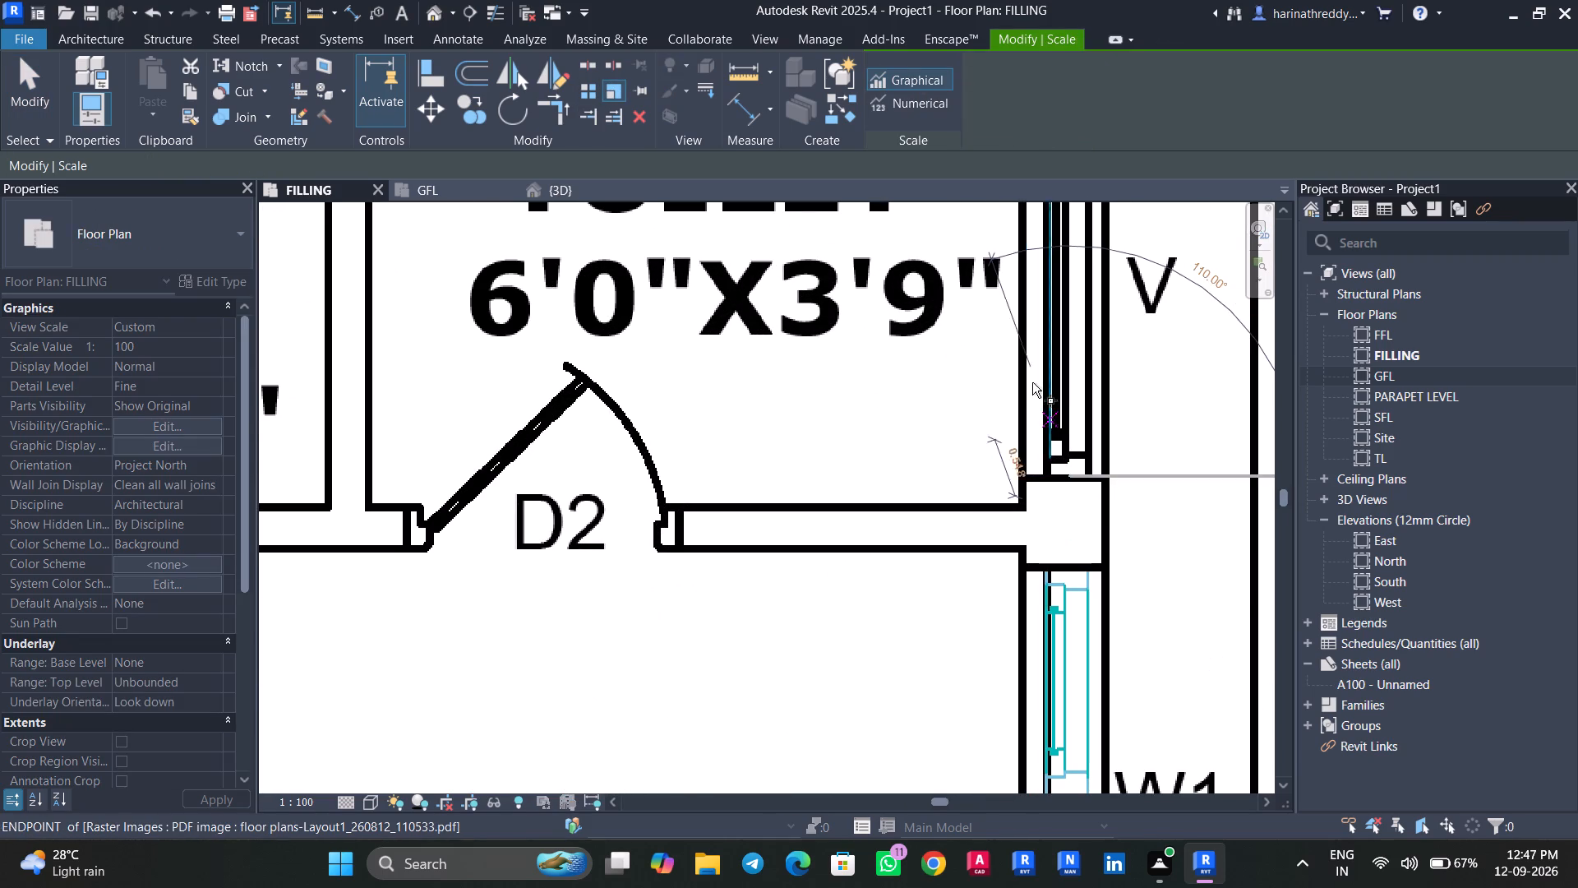
{"action": "middle_click_drag", "start_coordinate": [1022, 343], "coordinate": [1057, 601]}
{"action": "scroll", "coordinate": [1057, 601], "scroll_direction": "up", "scroll_amount": 1}
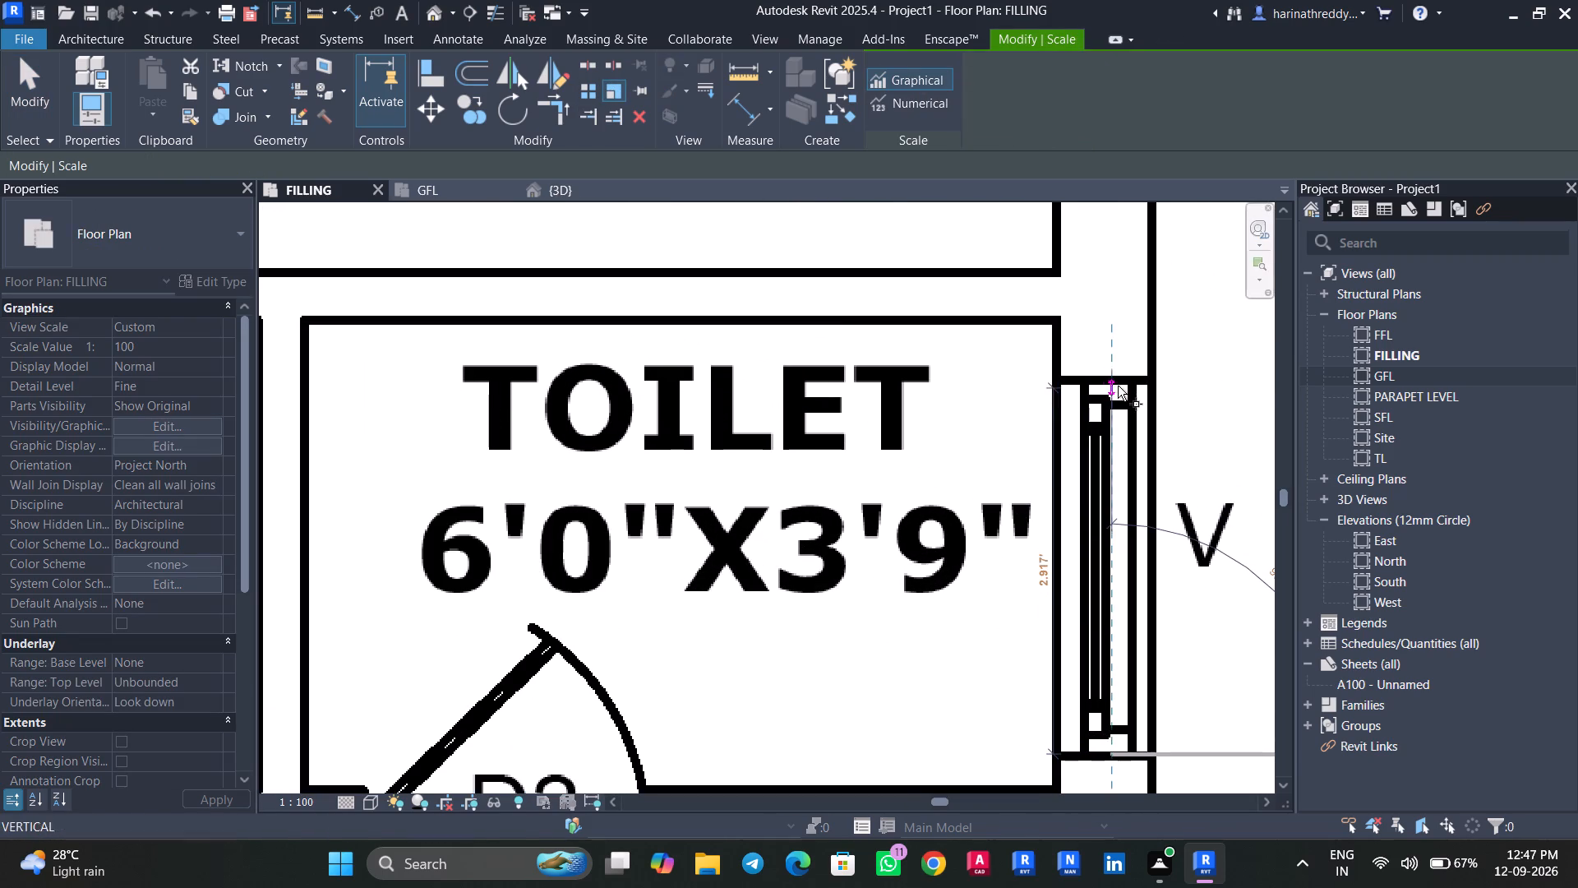
{"action": "key", "text": "Escape"}
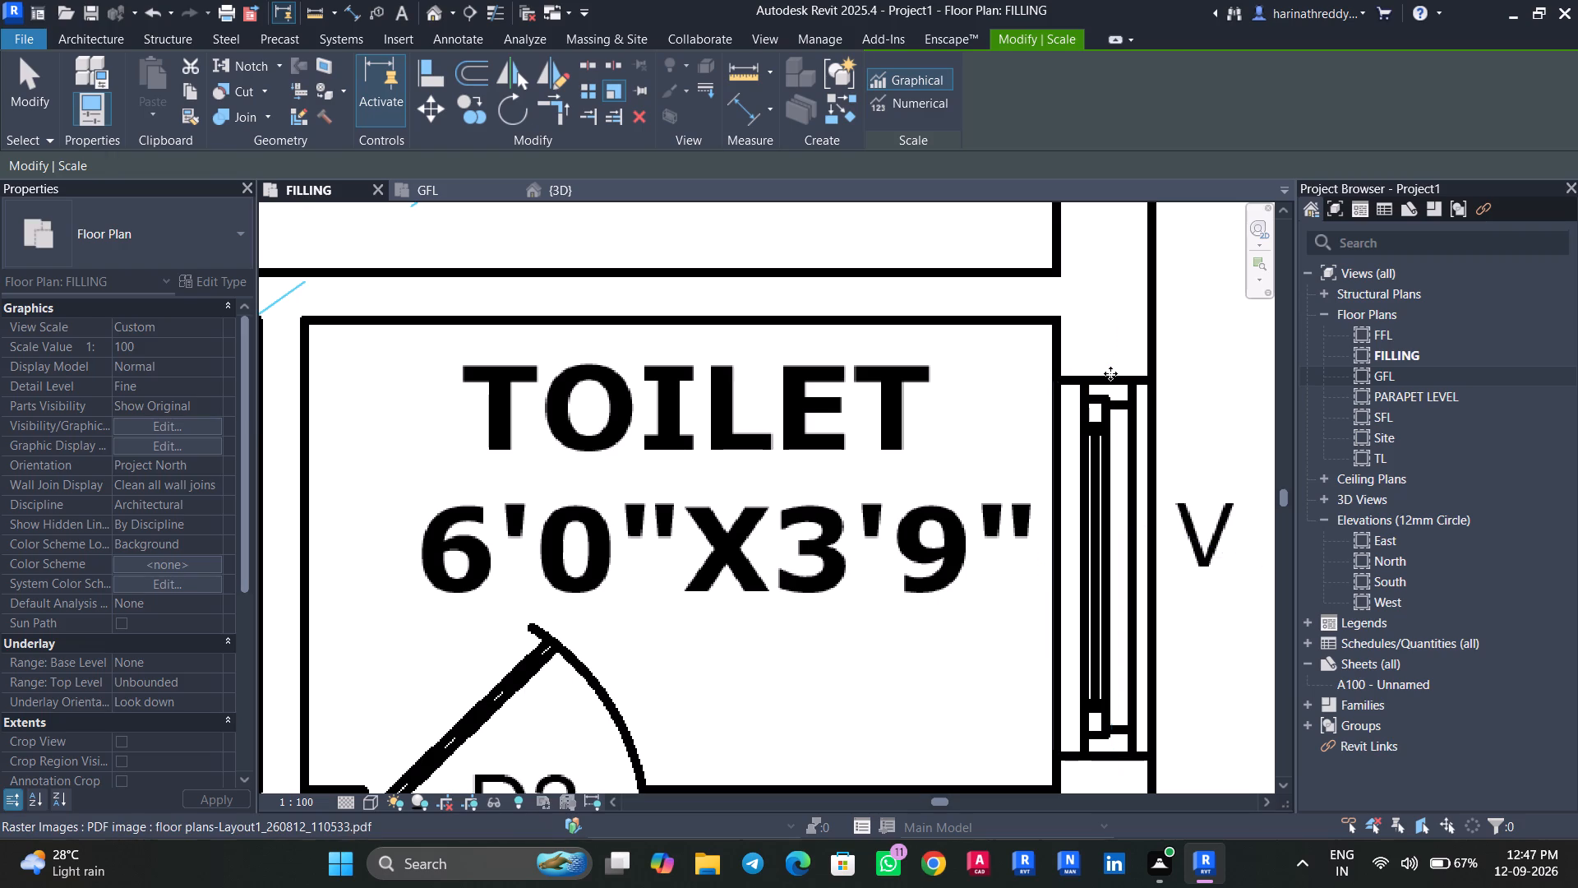
Duplicate the Windows_Sgl_Plain type 910x910mm as V and set its Rough Width to 3'.
{"action": "type", "text": "WN"}
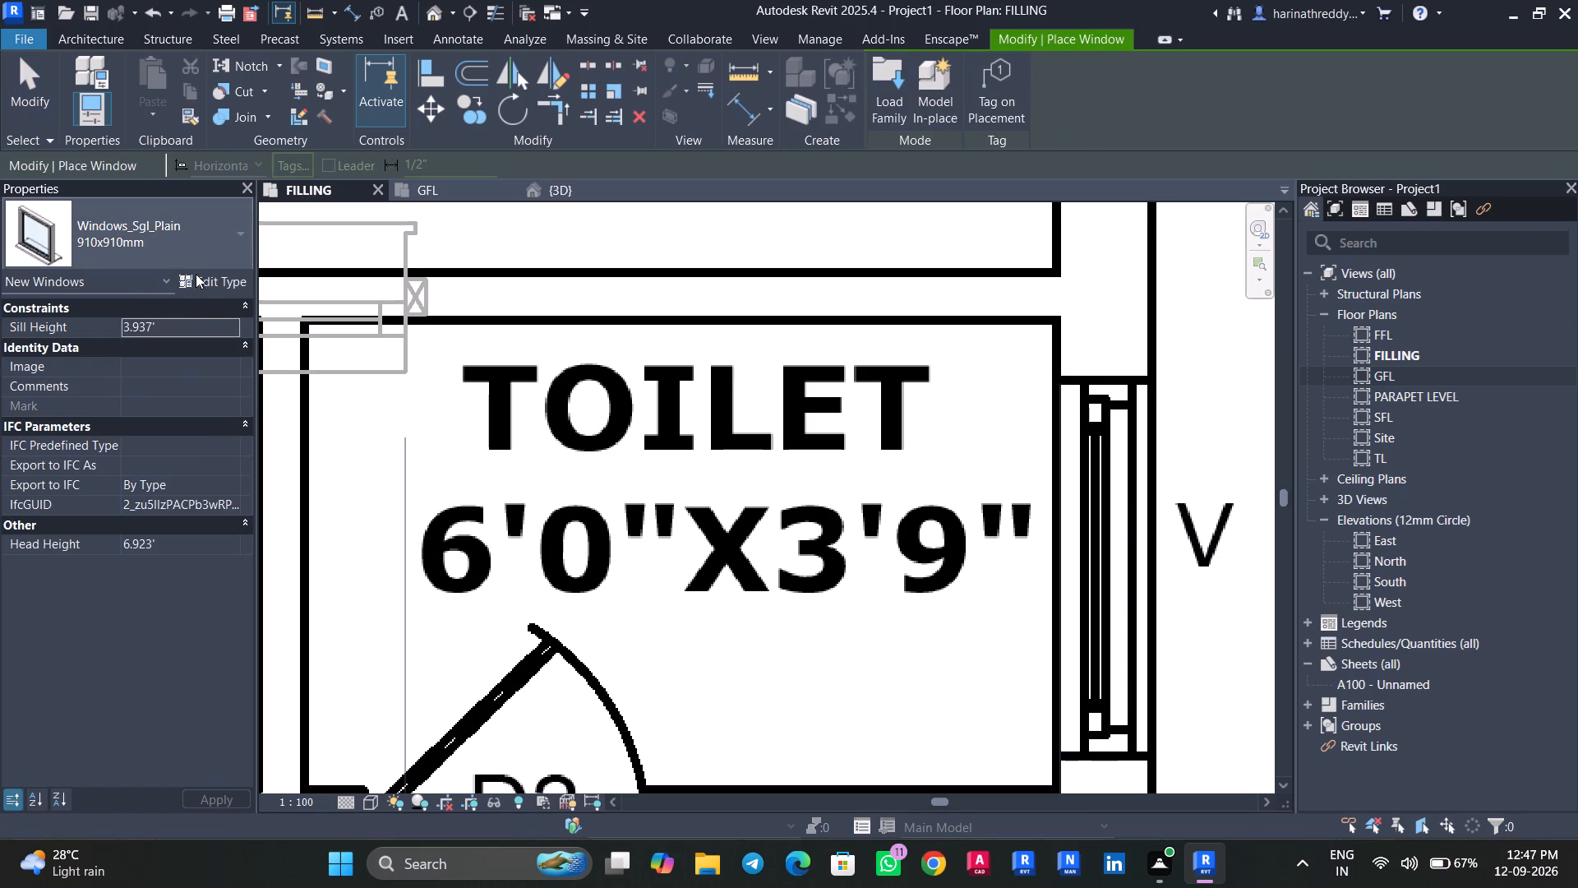
{"action": "left_click", "coordinate": [205, 276]}
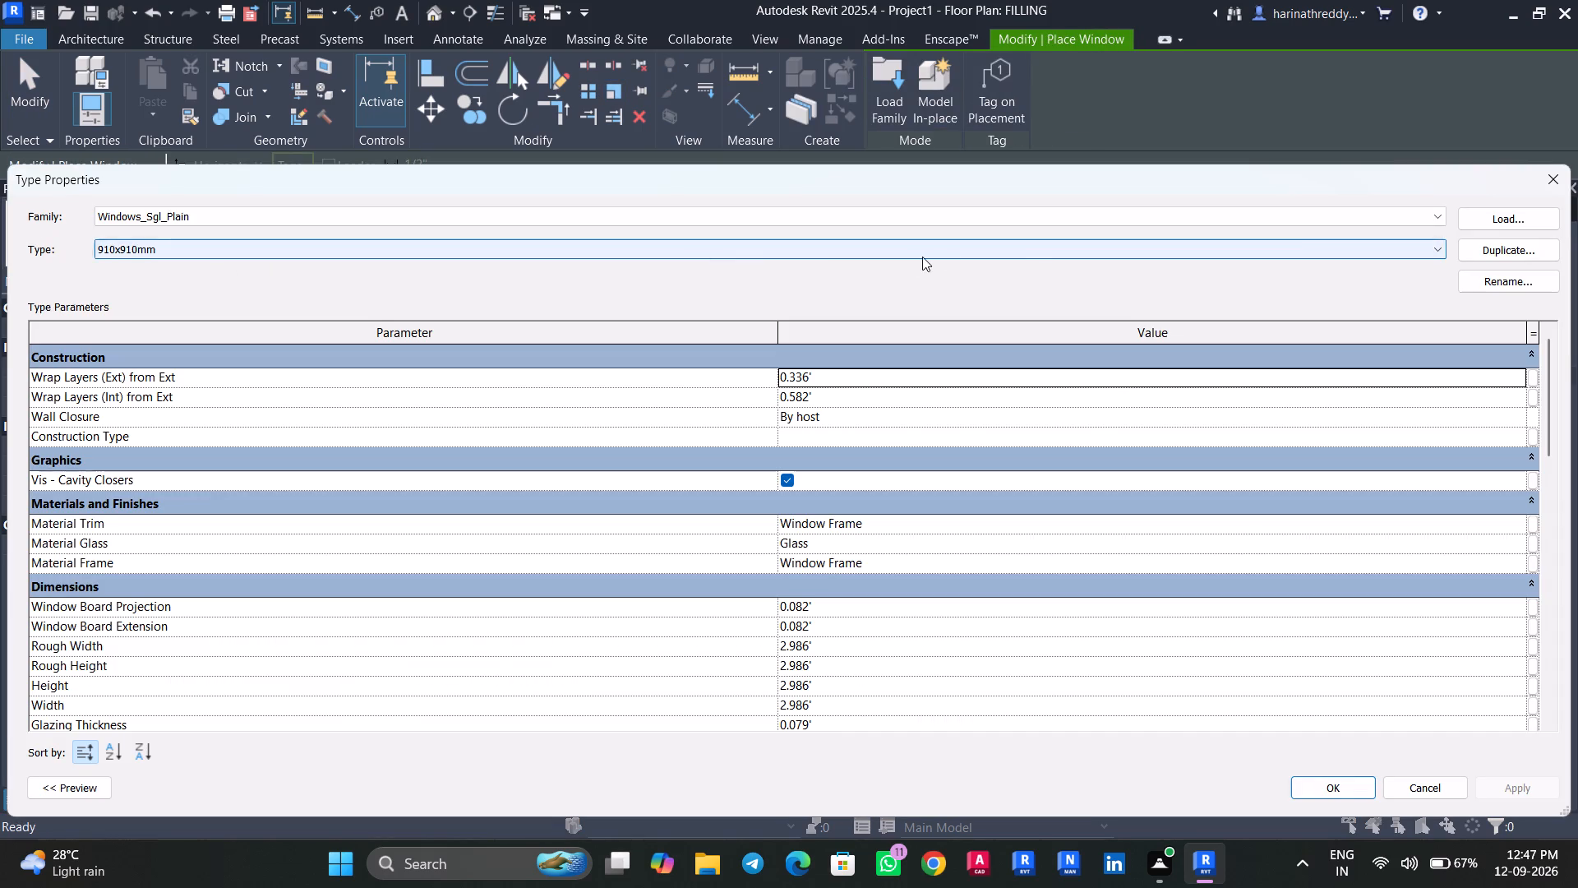
{"action": "left_click", "coordinate": [1541, 248]}
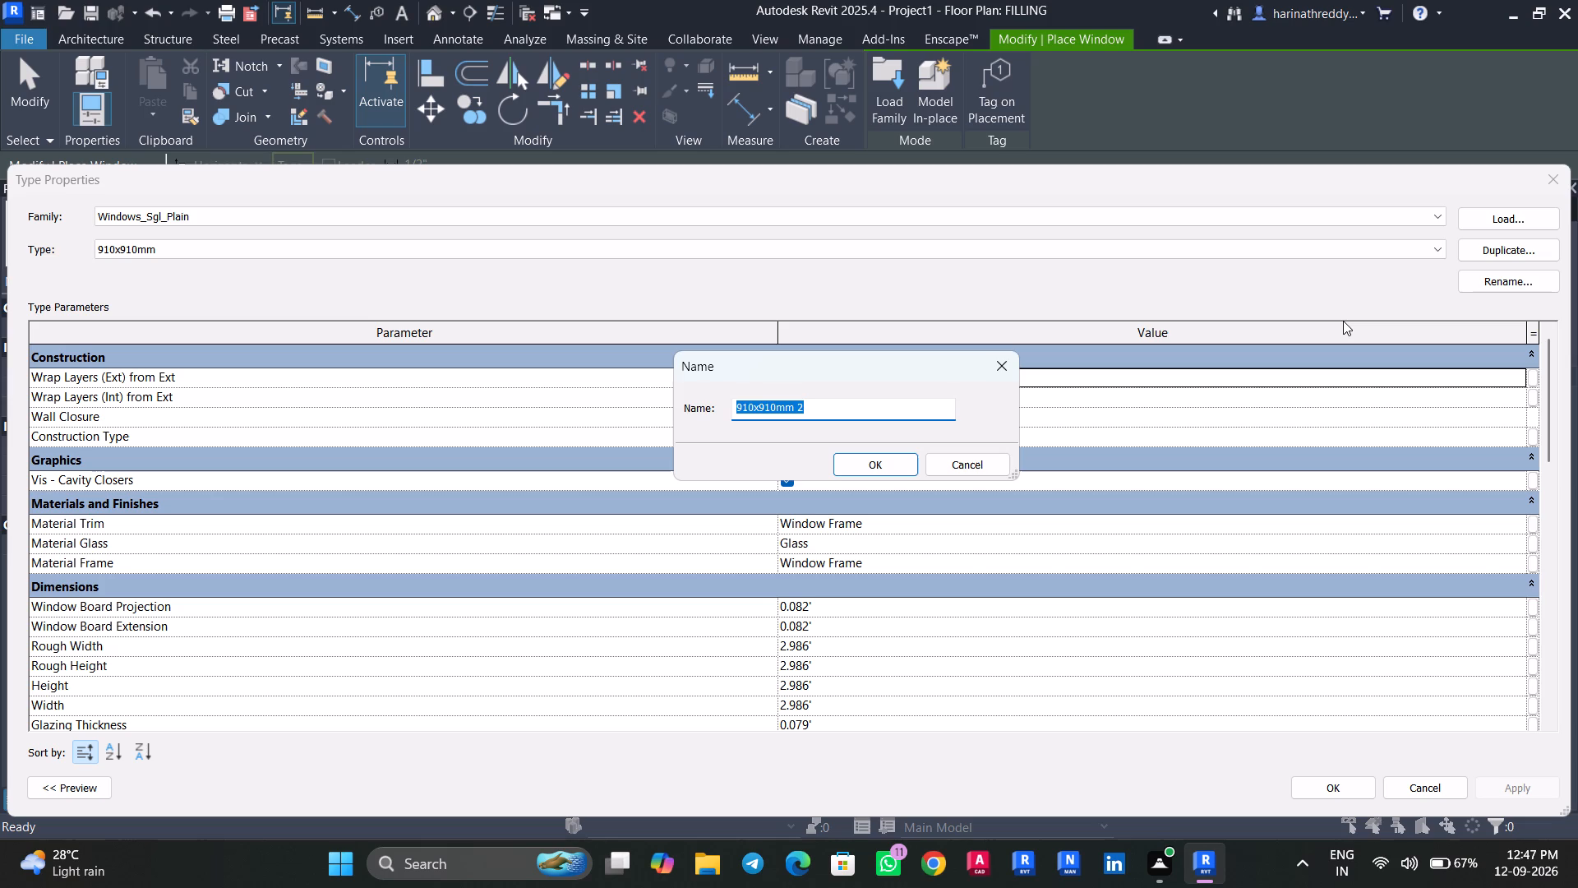
{"action": "key", "text": "v"}
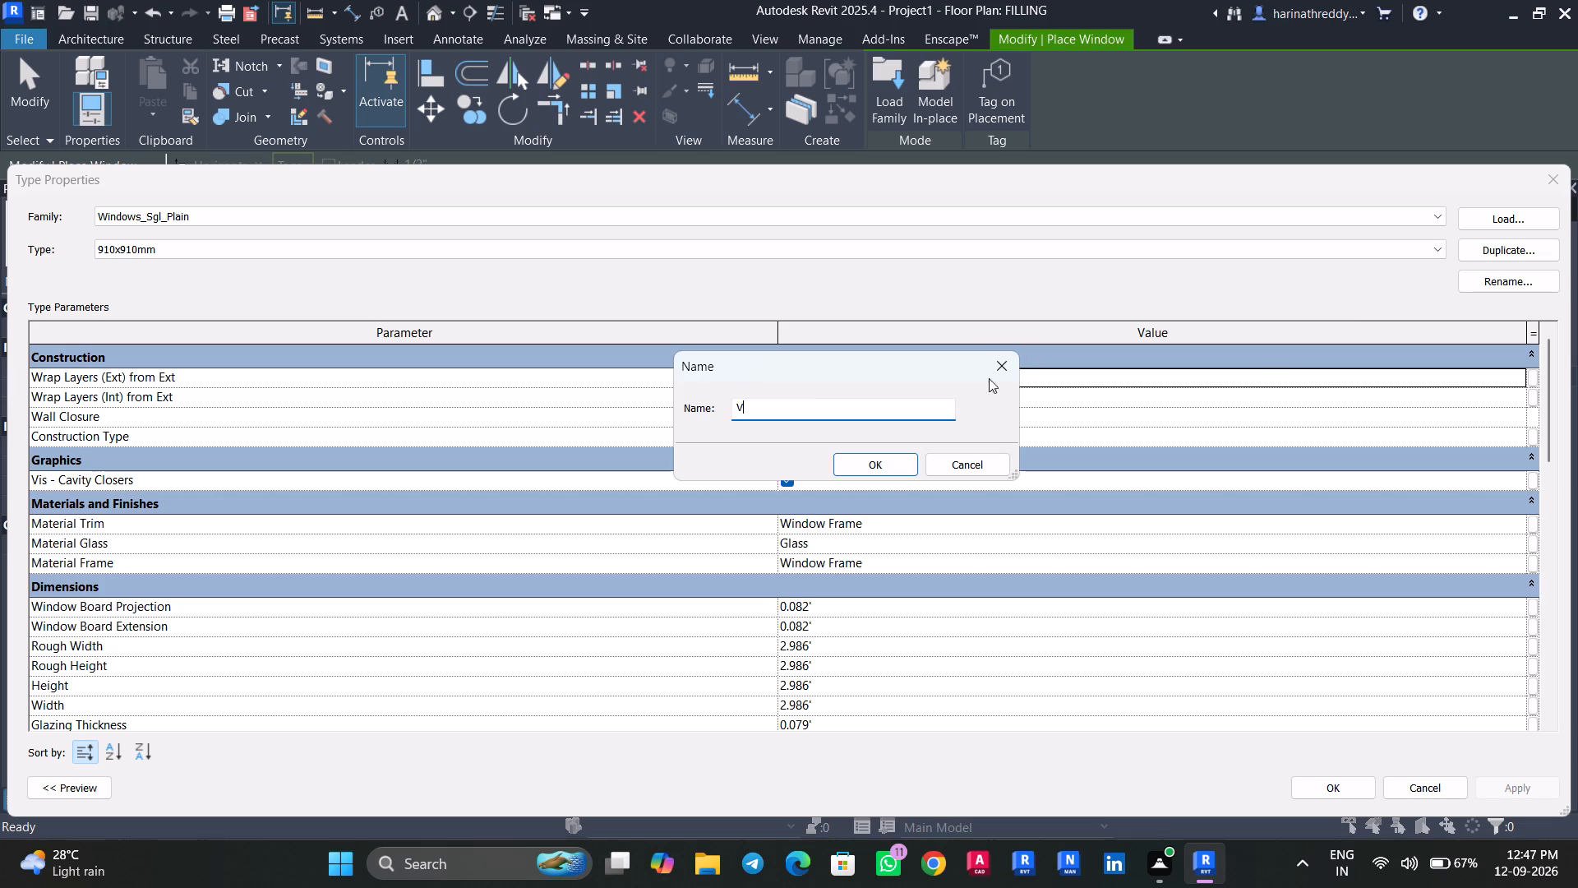
{"action": "left_click", "coordinate": [889, 467]}
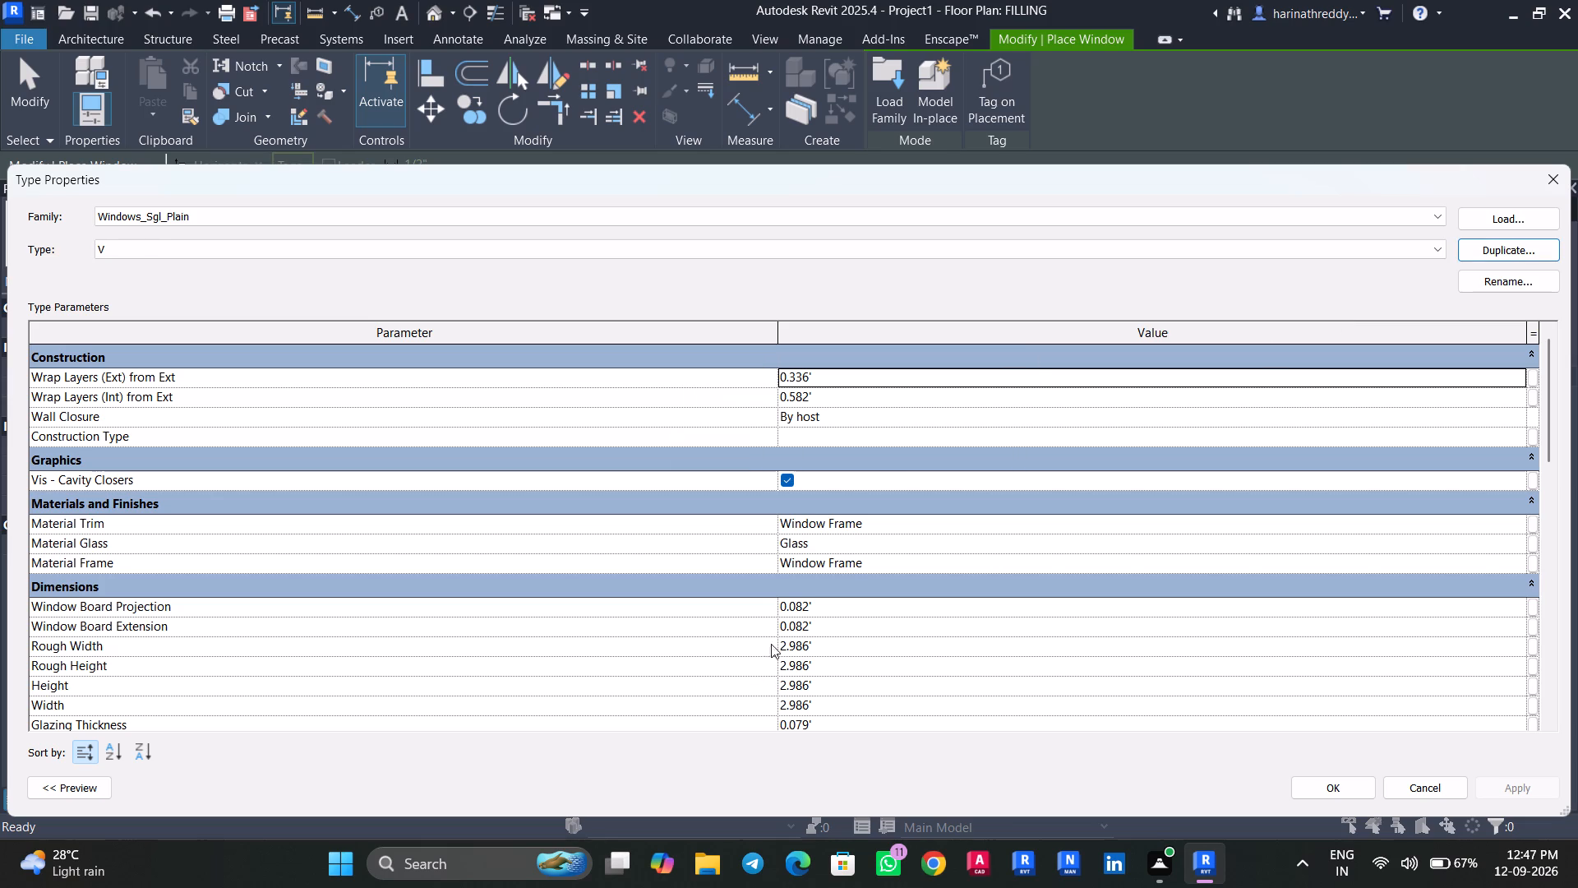
{"action": "triple_click", "coordinate": [821, 641]}
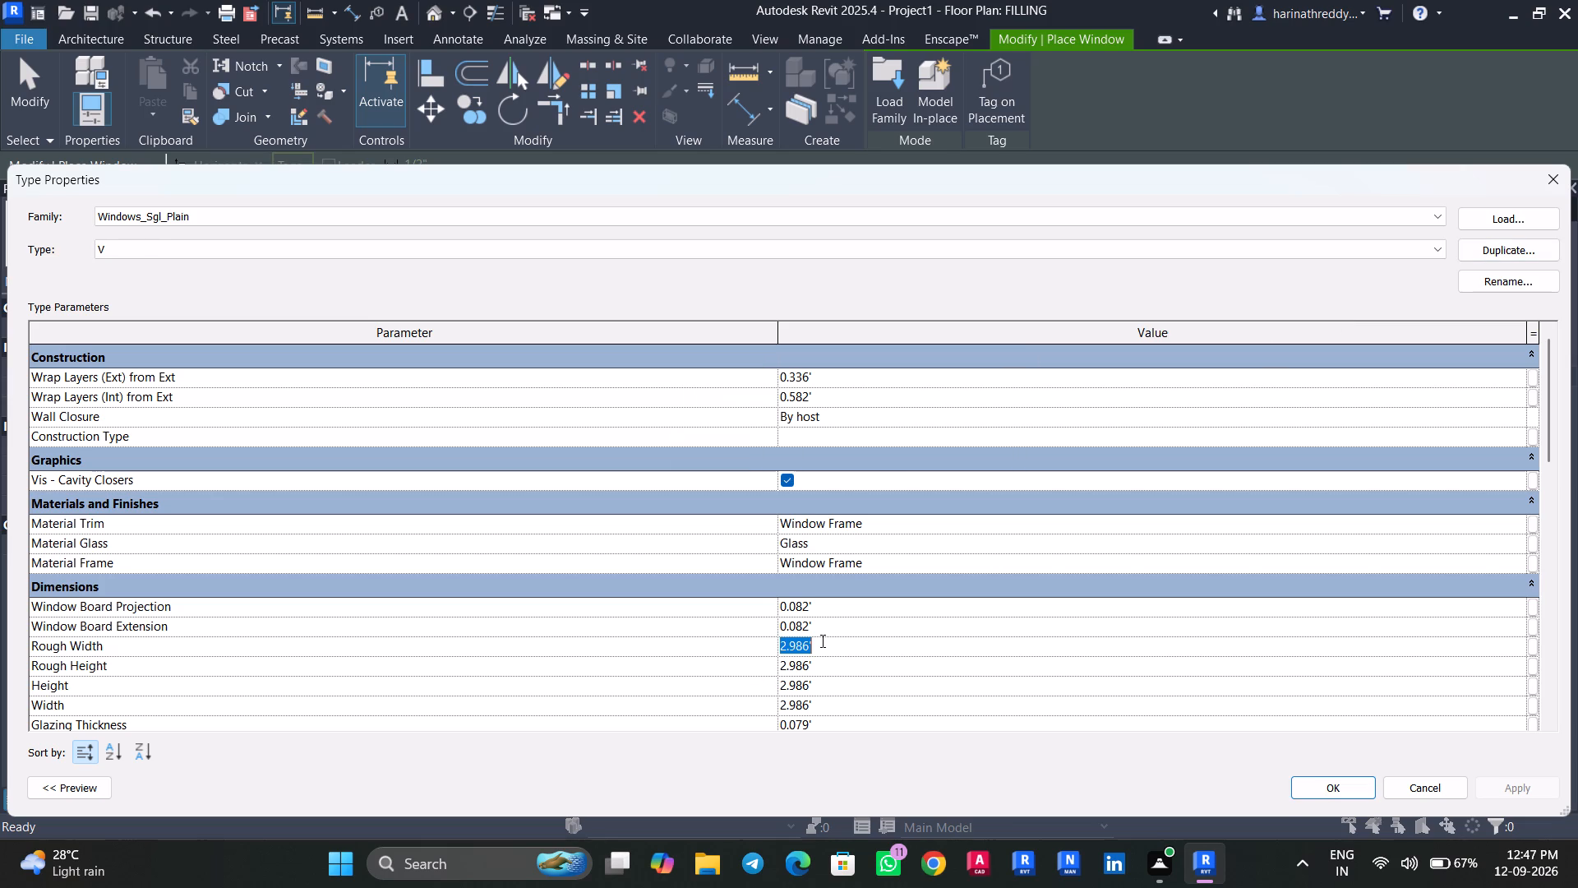
{"action": "type", "text": "3'"}
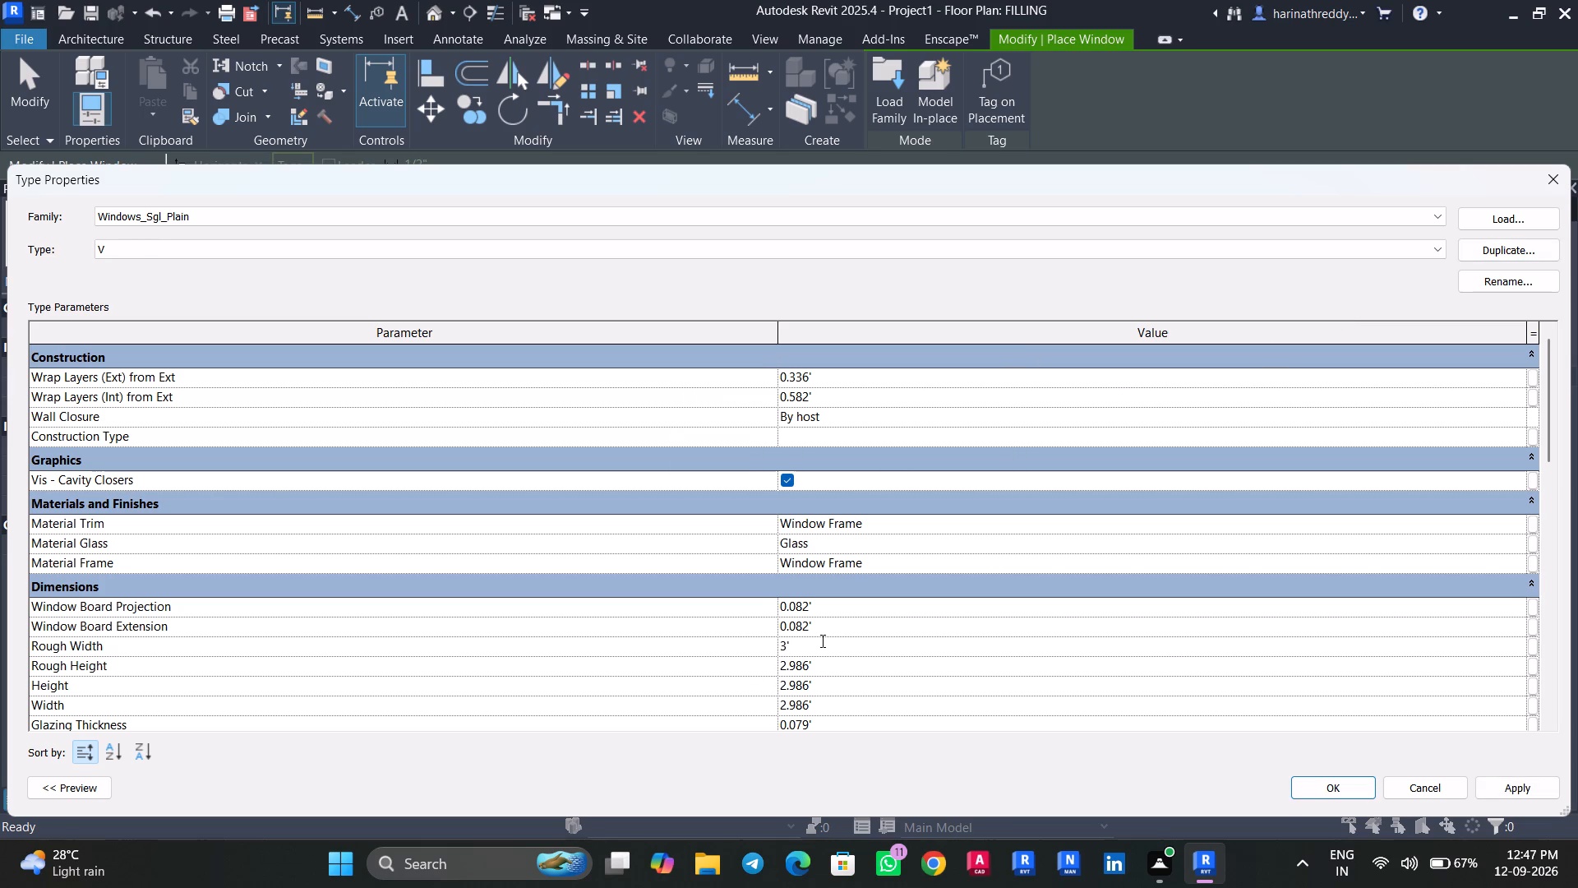
{"action": "left_click", "coordinate": [1506, 785]}
{"action": "left_click", "coordinate": [1343, 793]}
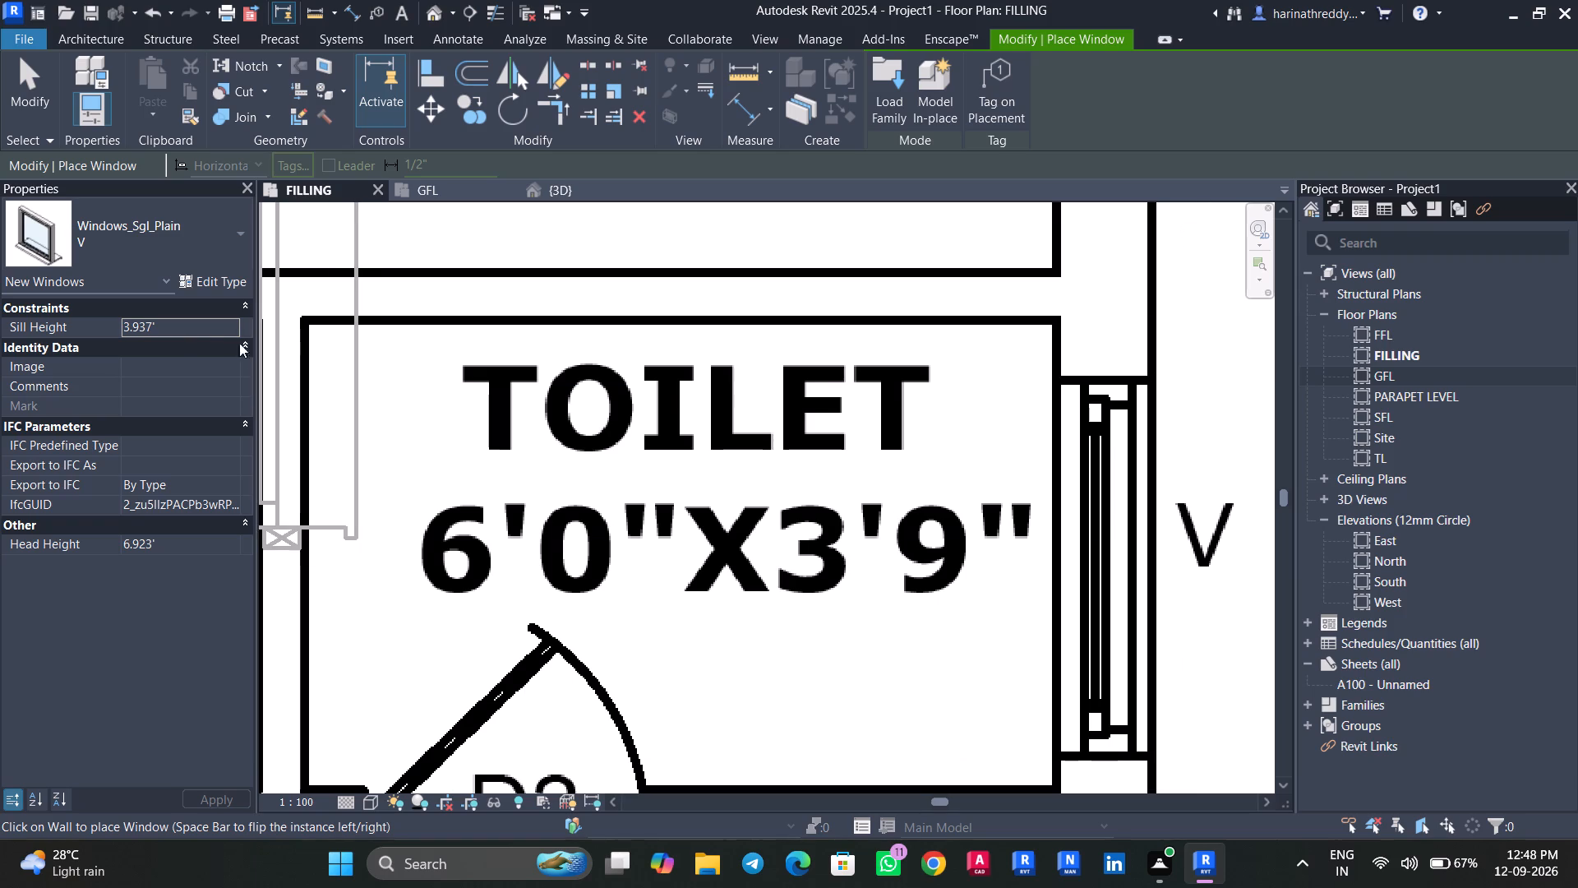
Place a V window with a 6' sill height at the V mark in the toilet's road-side wall.
{"action": "triple_click", "coordinate": [191, 328]}
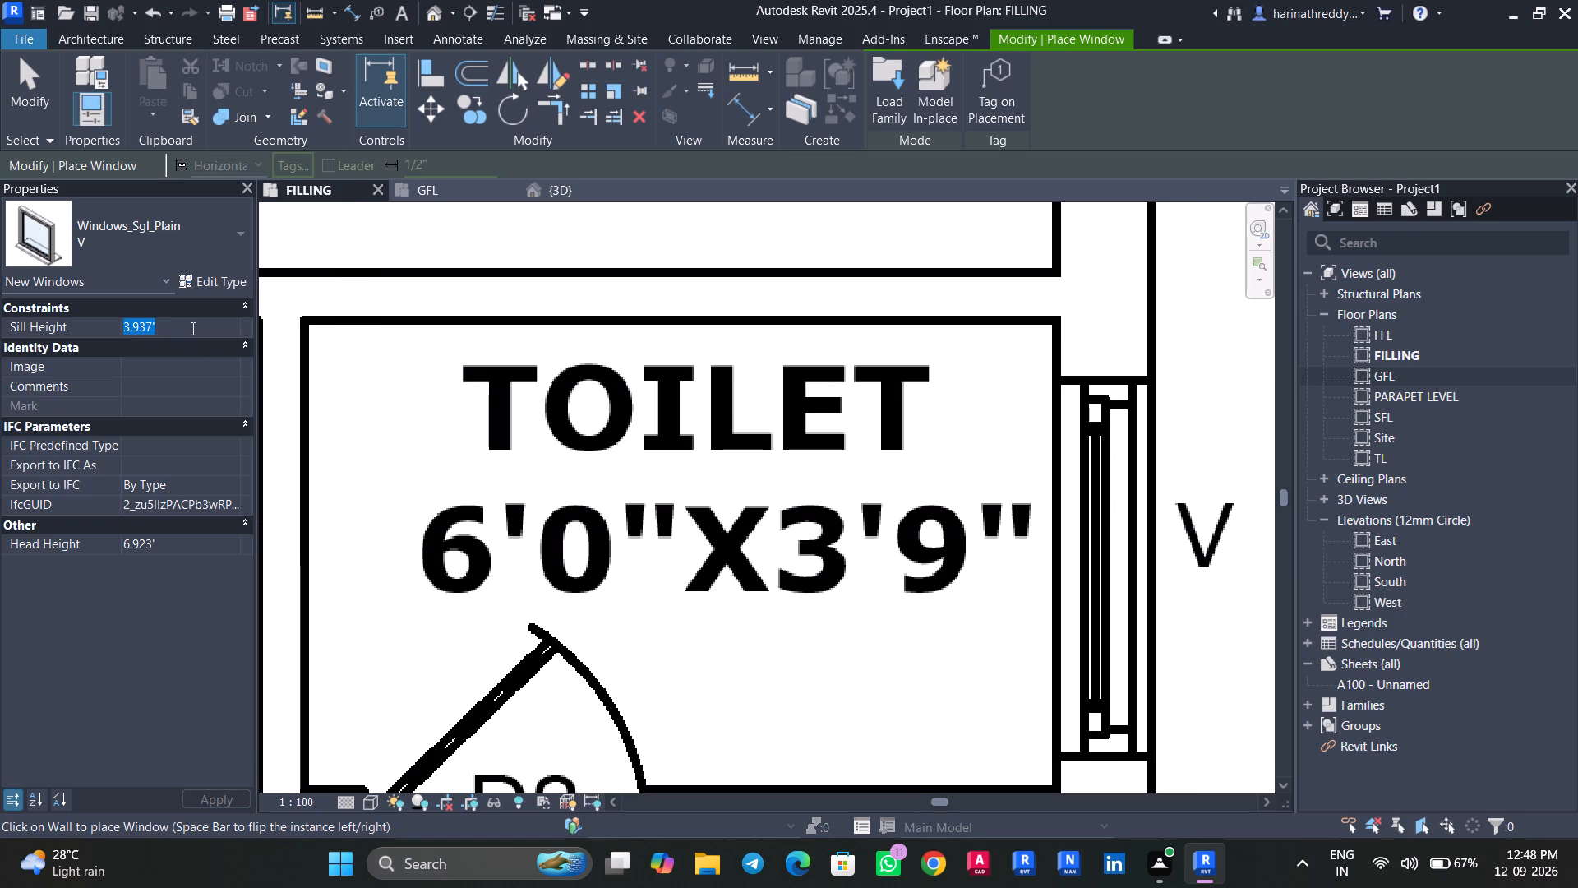
{"action": "key", "text": "6"}
{"action": "key", "text": "apostrophe"}
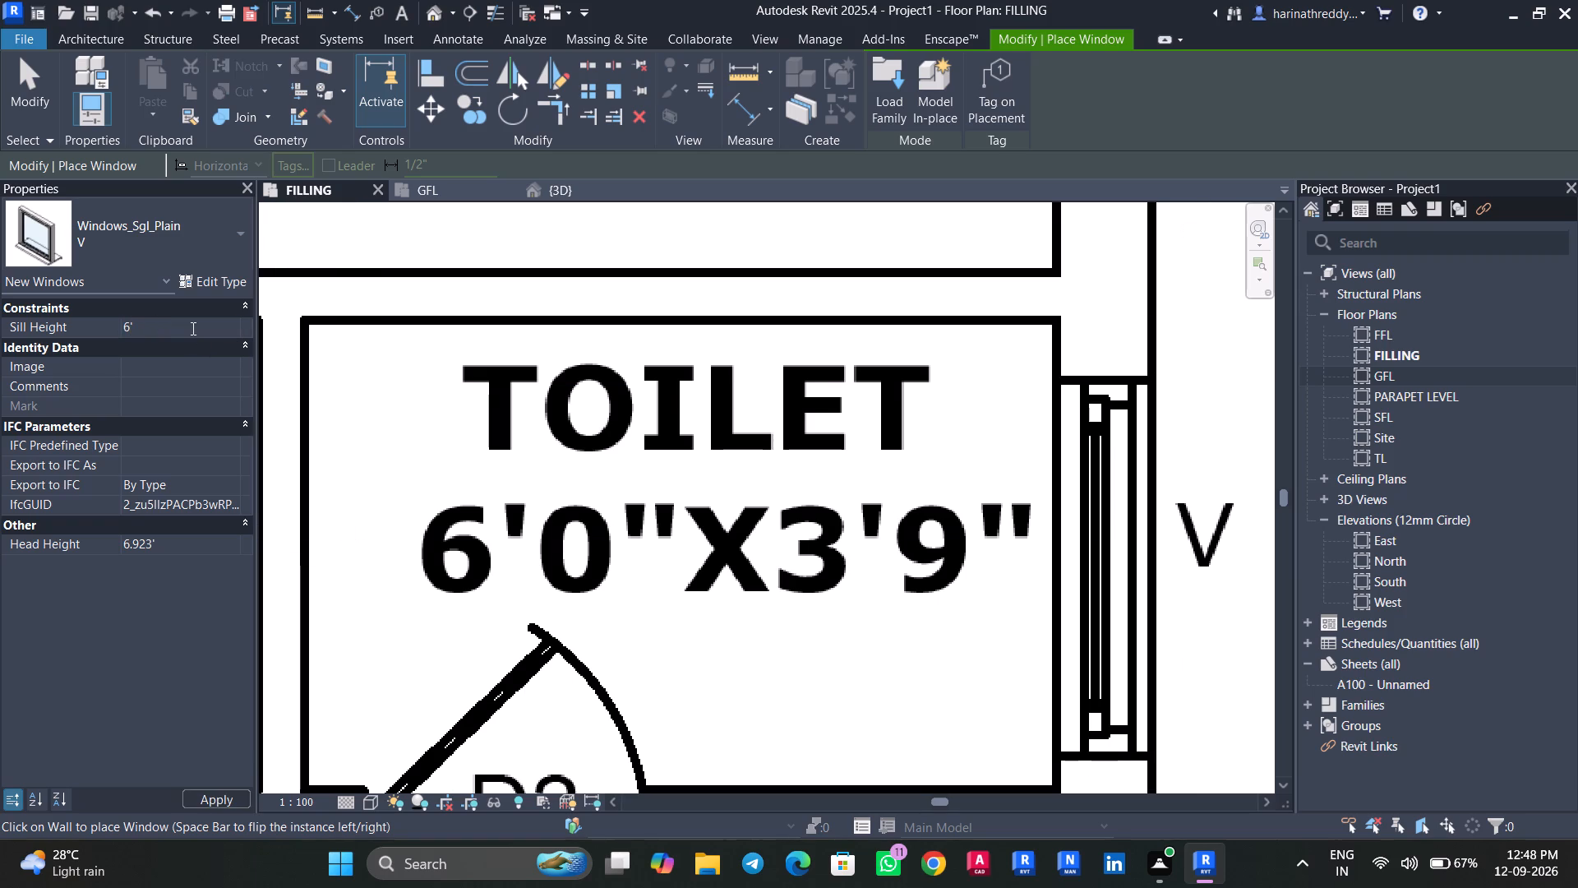
{"action": "key", "text": "Return"}
{"action": "left_click", "coordinate": [1128, 567]}
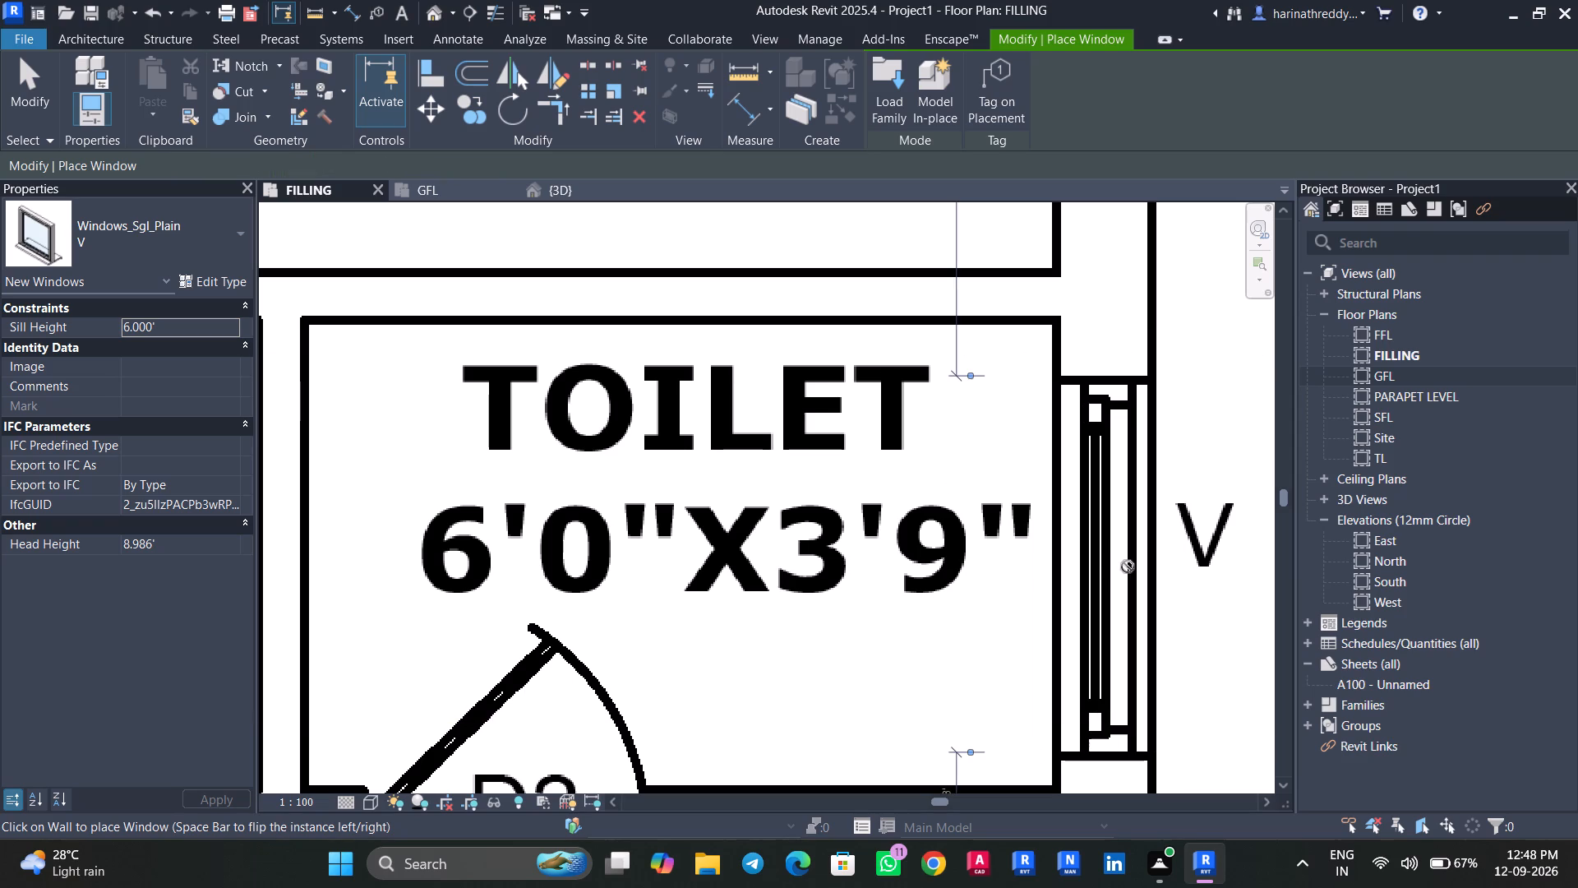
End window placement and examine the road-side wall's V and W1 windows and the house exterior in the 3D view.
{"action": "scroll", "coordinate": [1128, 567], "scroll_direction": "down", "scroll_amount": 11}
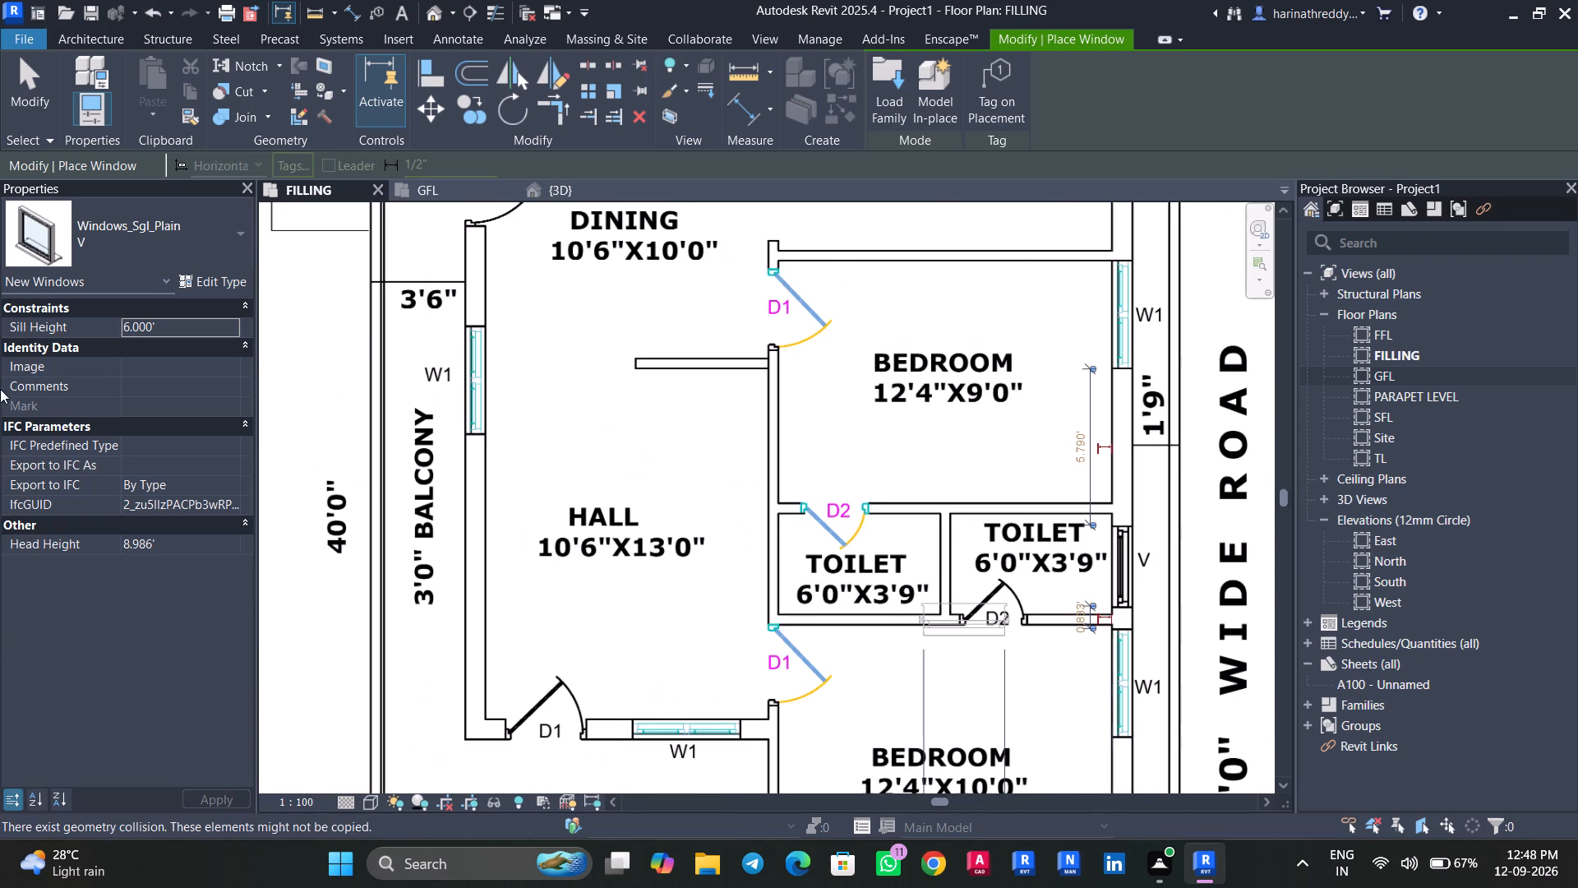
{"action": "left_click", "coordinate": [562, 206]}
{"action": "left_click", "coordinate": [569, 200]}
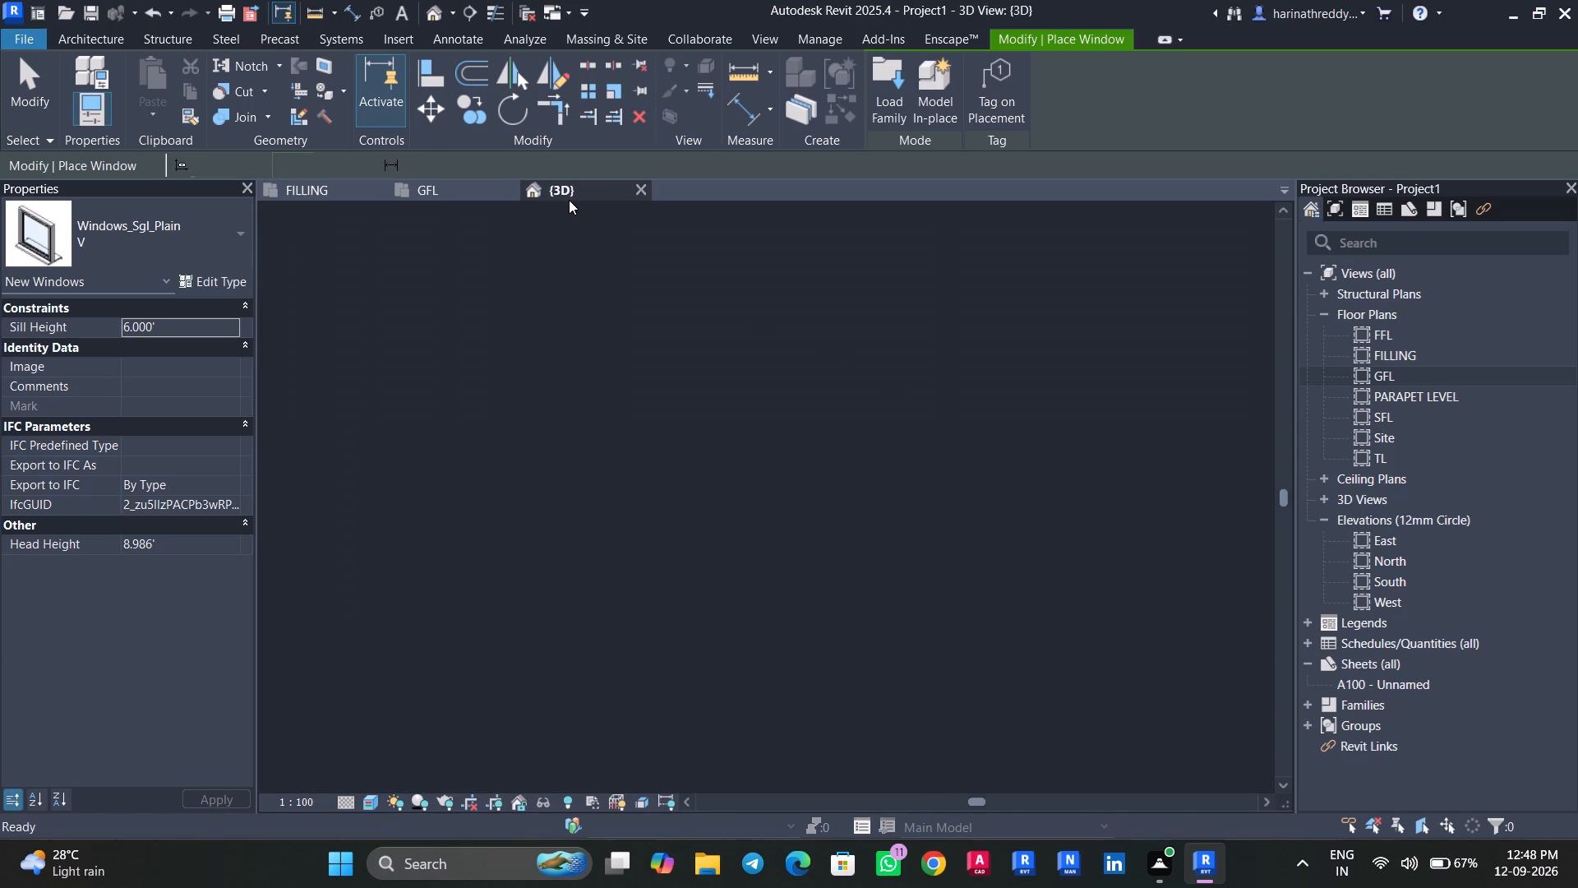
{"action": "scroll", "coordinate": [810, 520], "scroll_direction": "up", "scroll_amount": 5}
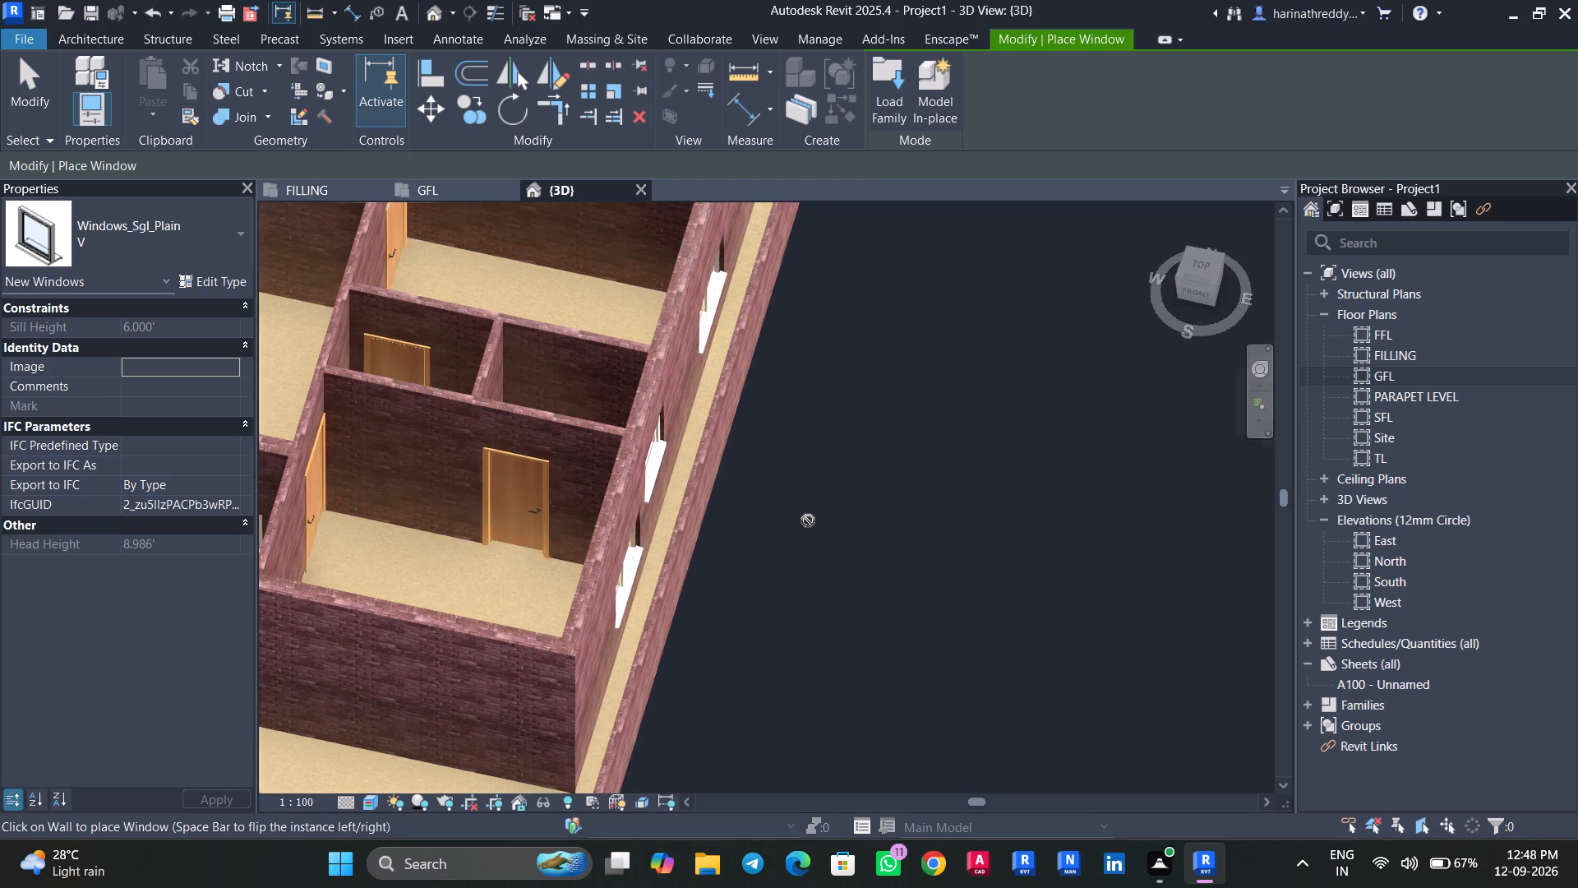
{"action": "scroll", "coordinate": [815, 506], "scroll_direction": "down", "scroll_amount": 4}
{"action": "middle_click_drag", "start_coordinate": [798, 528], "coordinate": [773, 488], "text": "shift"}
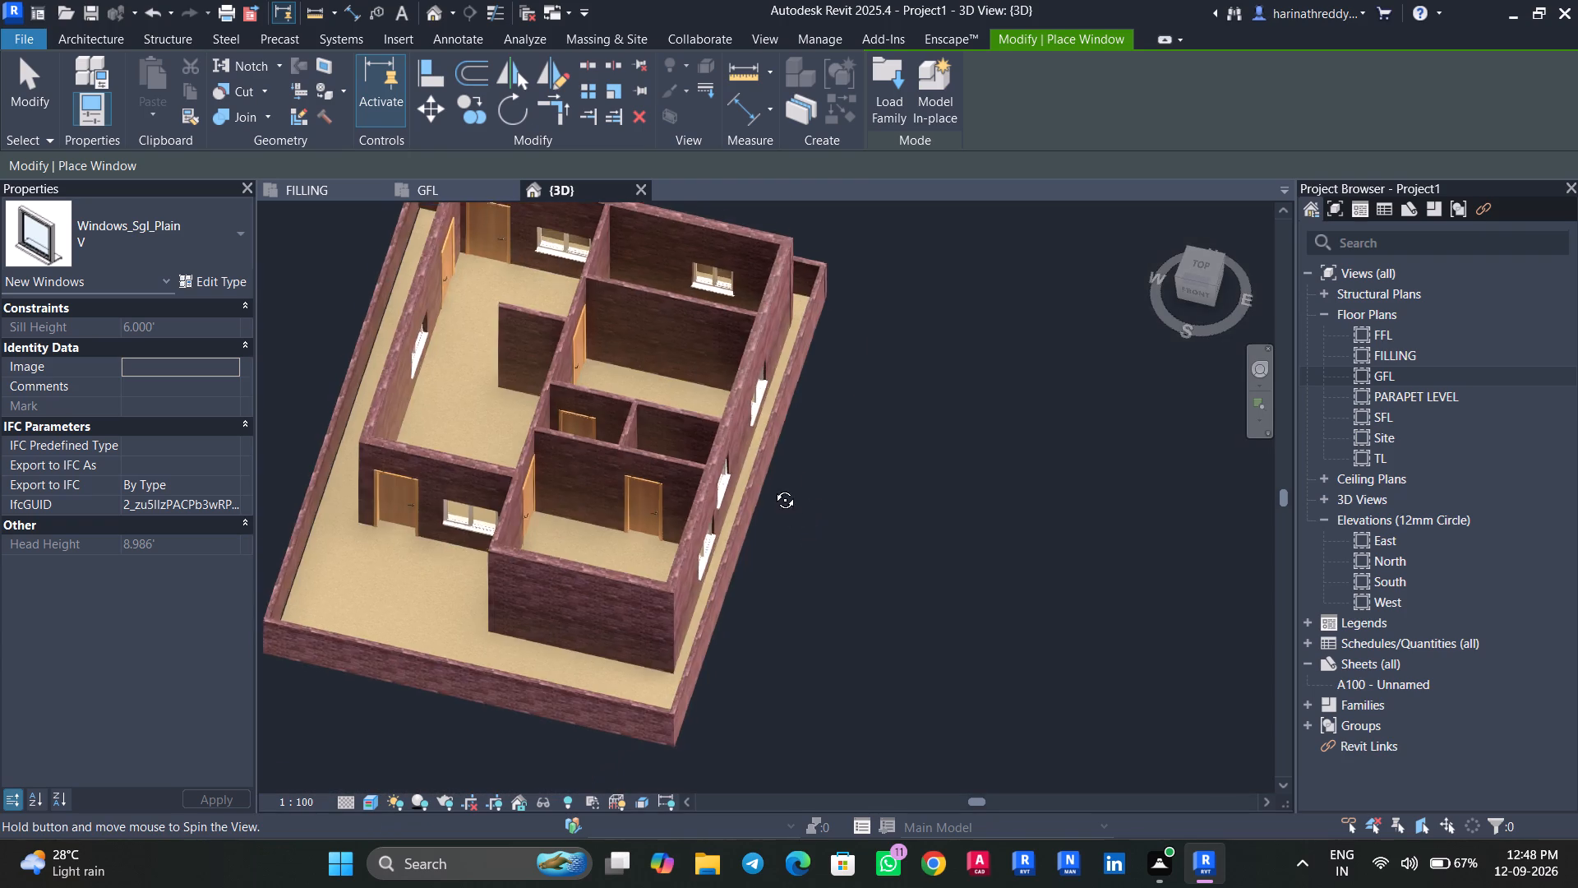
{"action": "middle_click_drag", "start_coordinate": [773, 488], "coordinate": [625, 729], "text": "shift"}
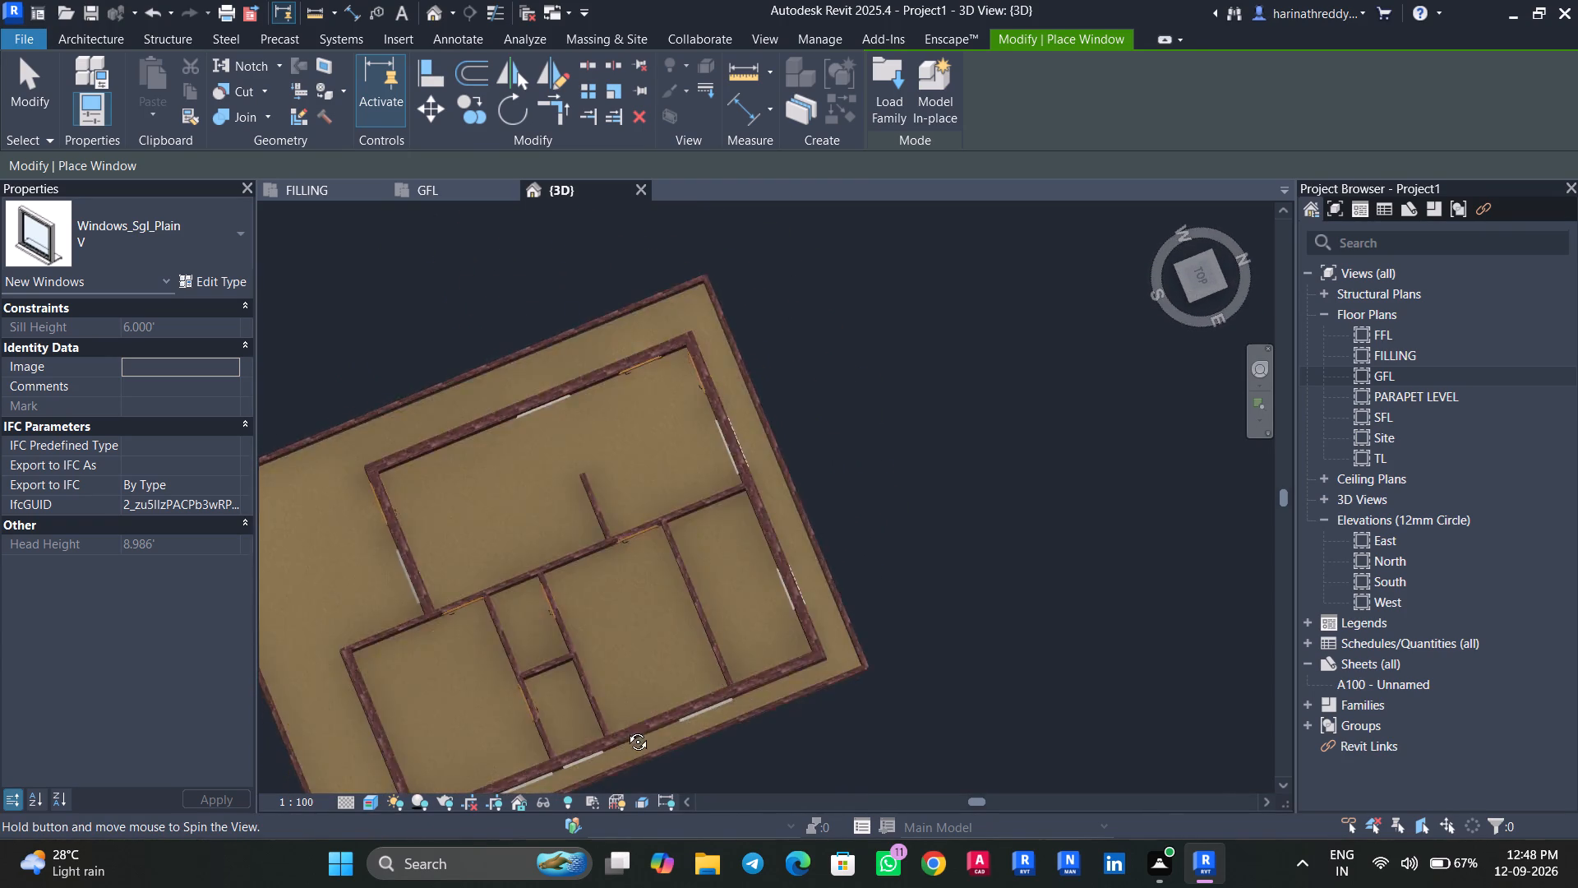
{"action": "middle_click_drag", "start_coordinate": [625, 729], "coordinate": [724, 460], "text": "shift"}
{"action": "scroll", "coordinate": [662, 585], "scroll_direction": "up", "scroll_amount": 5}
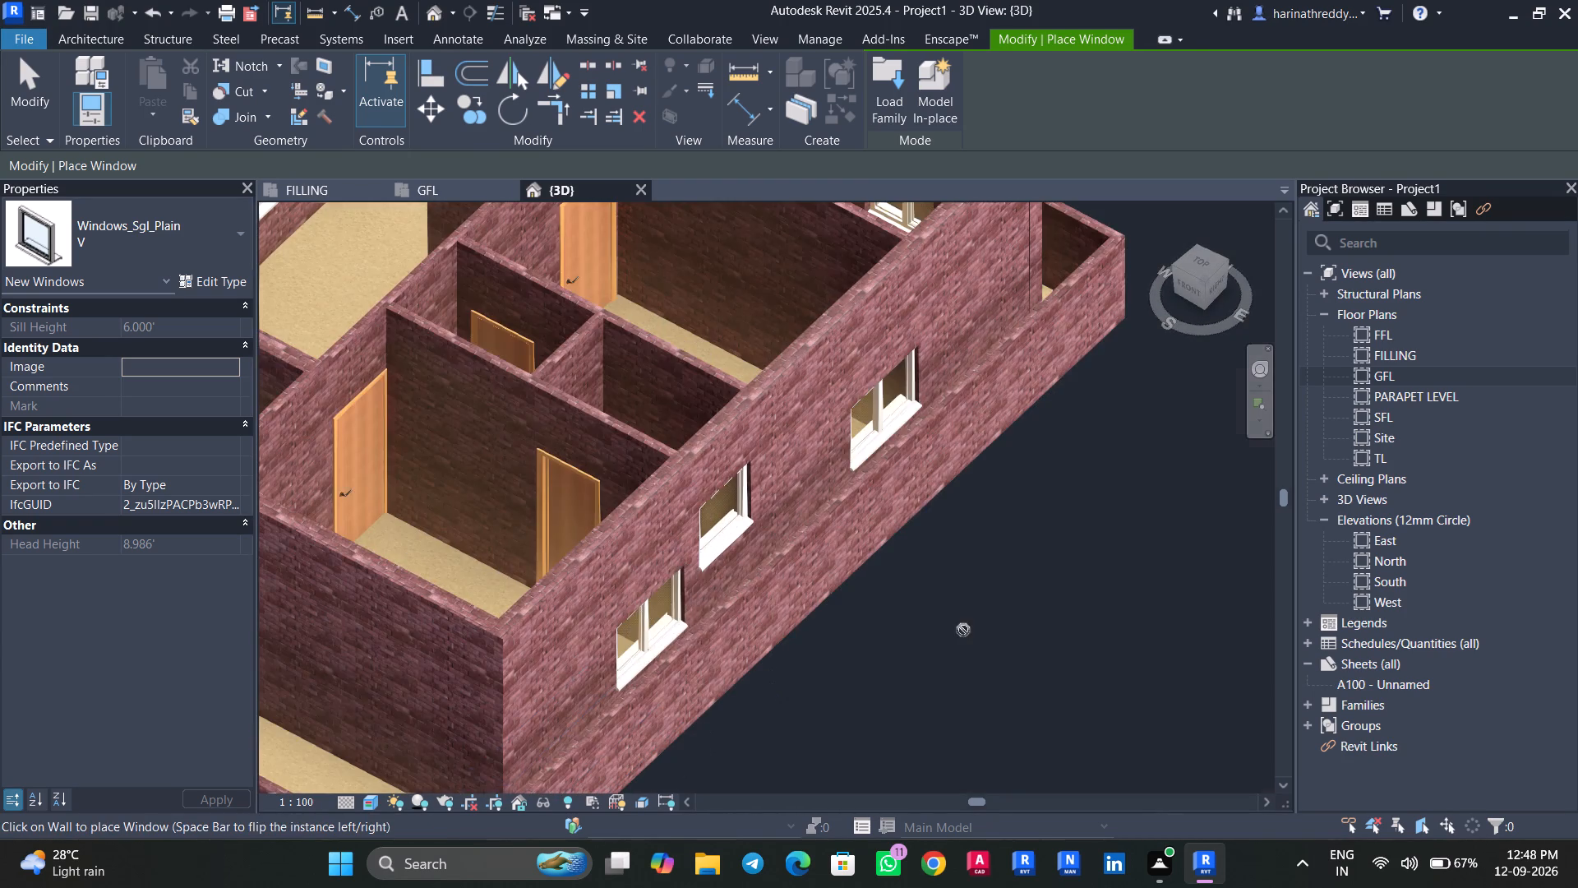
{"action": "key", "text": "grave"}
{"action": "key", "text": "Escape"}
{"action": "scroll", "coordinate": [930, 637], "scroll_direction": "up", "scroll_amount": 1, "text": "shift"}
{"action": "middle_click_drag", "start_coordinate": [913, 626], "coordinate": [783, 505], "text": "shift"}
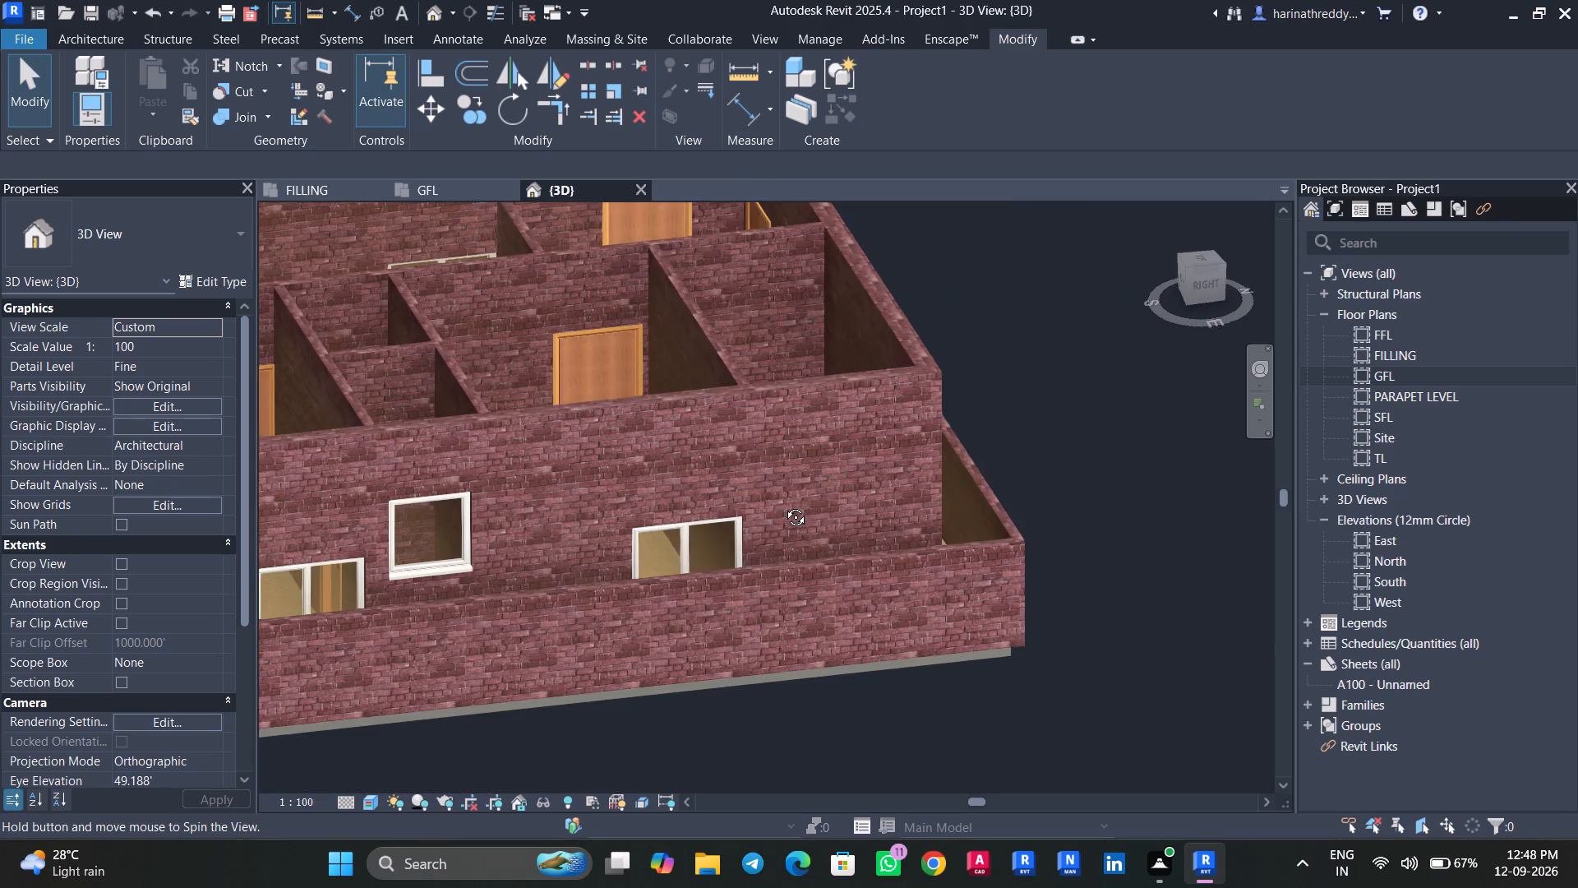
{"action": "middle_click_drag", "start_coordinate": [783, 505], "coordinate": [902, 304], "text": "shift"}
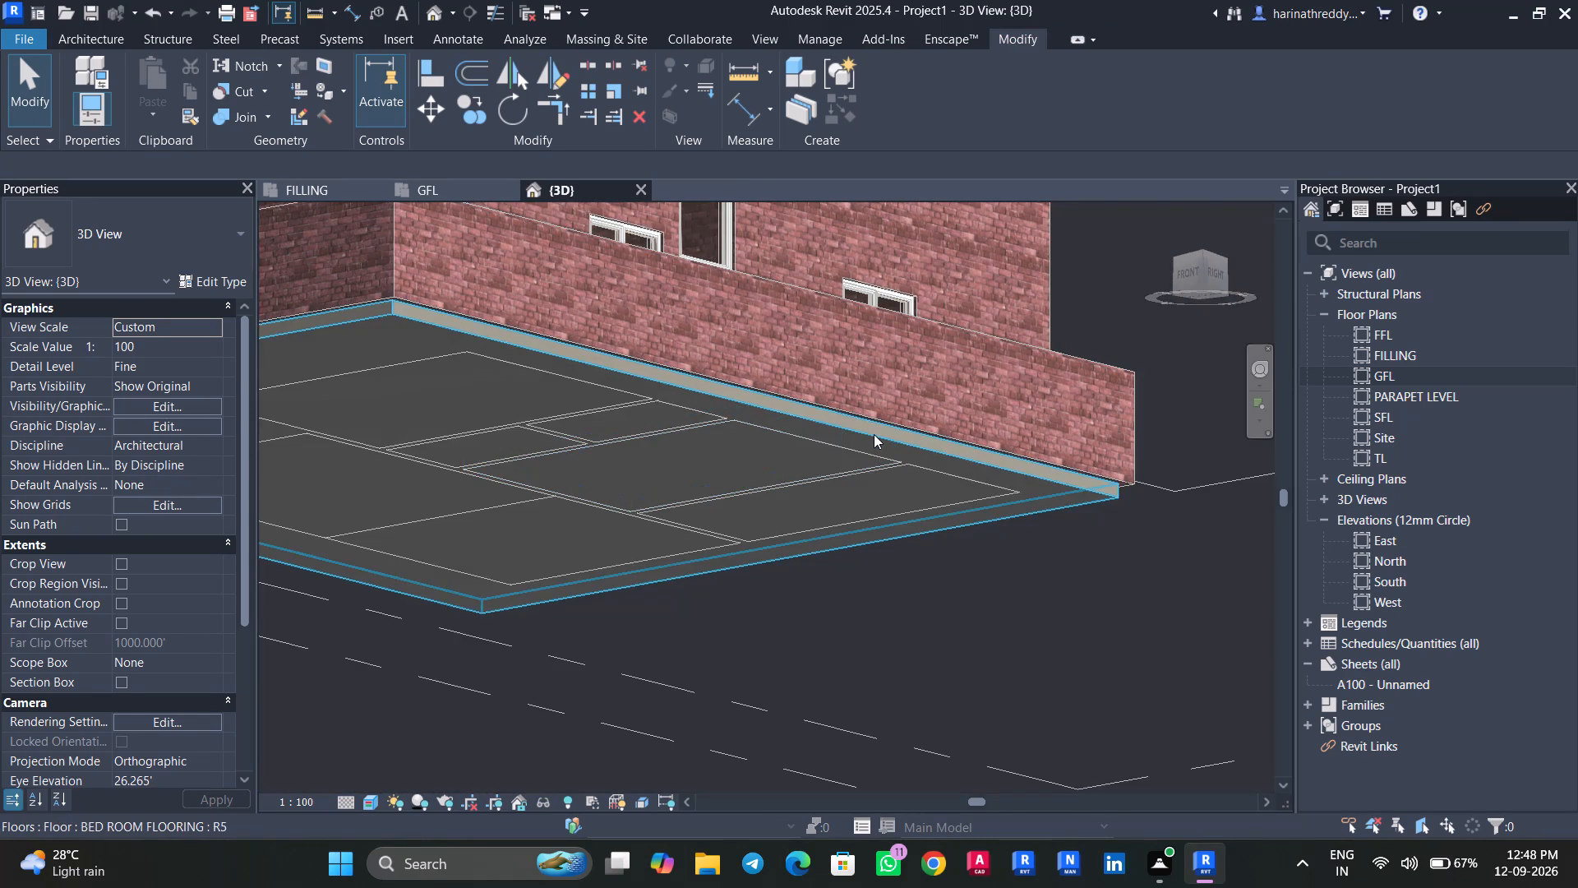
{"action": "left_click", "coordinate": [874, 434]}
{"action": "middle_click_drag", "start_coordinate": [971, 594], "coordinate": [1091, 655], "text": "ctrl"}
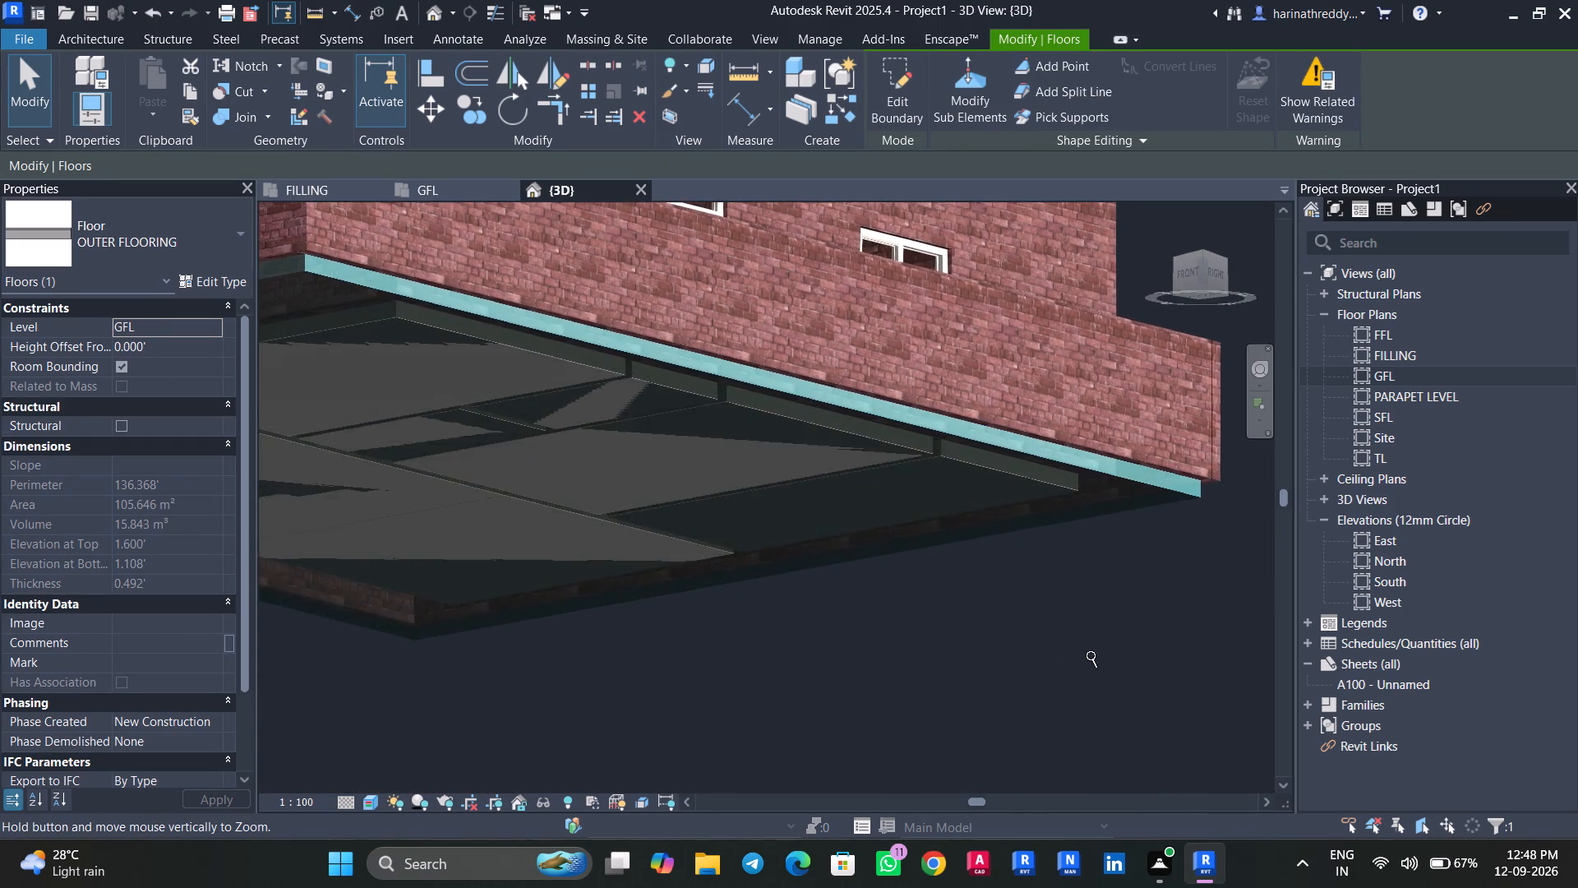
{"action": "middle_click_drag", "start_coordinate": [1091, 655], "coordinate": [876, 624], "text": "ctrl"}
{"action": "scroll", "coordinate": [874, 605], "scroll_direction": "up", "scroll_amount": 1}
{"action": "scroll", "coordinate": [874, 605], "scroll_direction": "down", "scroll_amount": 5}
{"action": "middle_click_drag", "start_coordinate": [873, 606], "coordinate": [1011, 715], "text": "shift"}
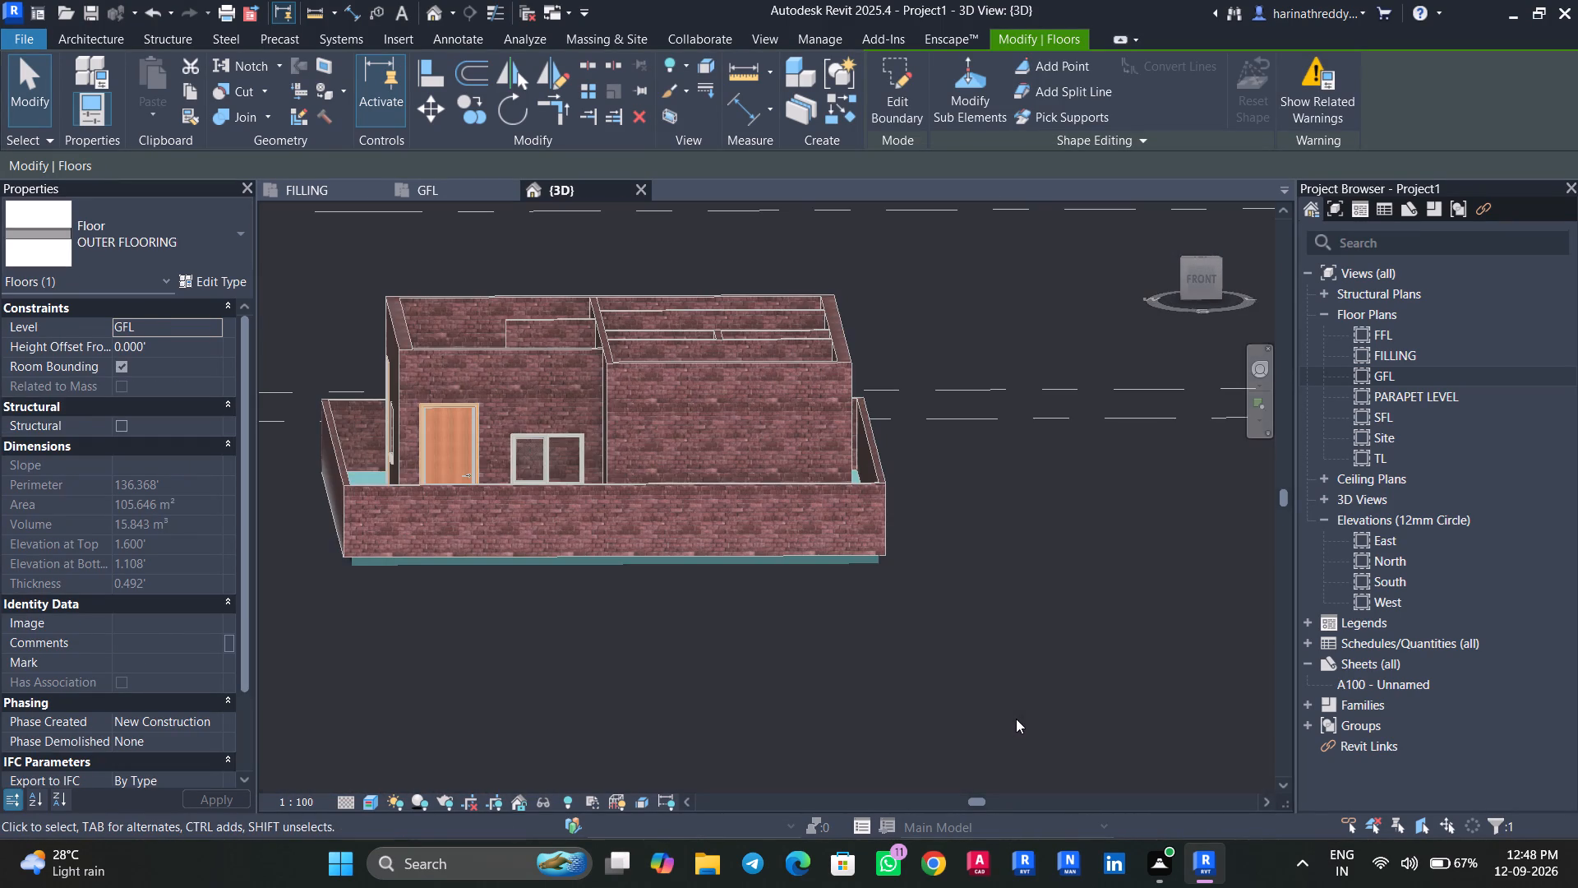
{"action": "key", "text": "Escape"}
{"action": "key", "text": "Escape"}
Examine the windows and doors of the parking-side and balcony-side walls up close in the 3D view.
{"action": "middle_click_drag", "start_coordinate": [683, 604], "coordinate": [739, 785], "text": "shift"}
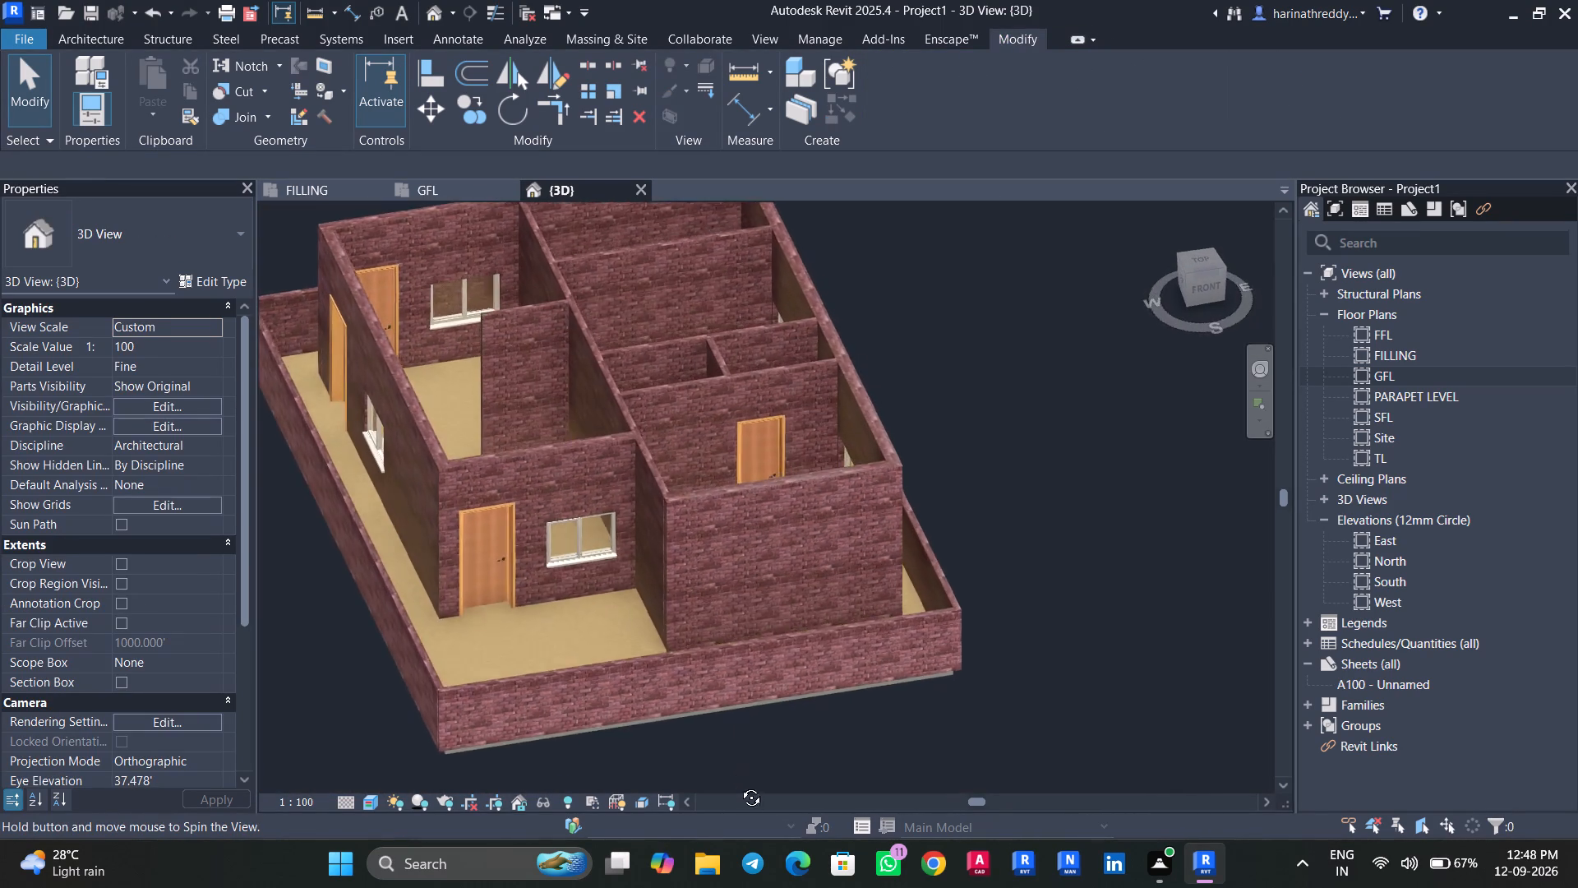
{"action": "middle_click_drag", "start_coordinate": [739, 785], "coordinate": [887, 759], "text": "shift"}
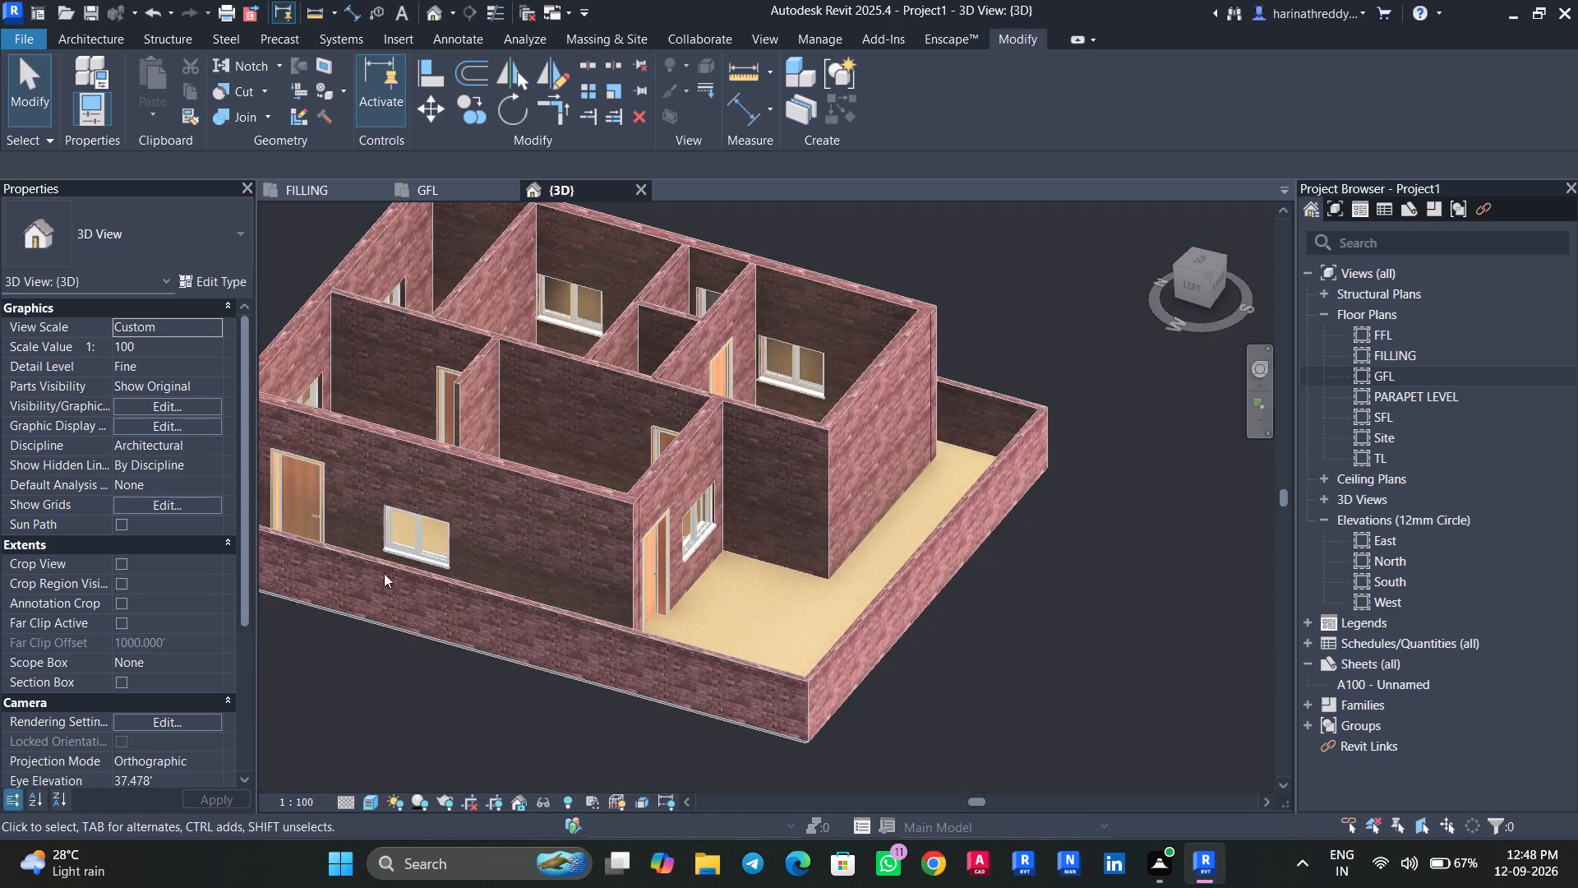
{"action": "scroll", "coordinate": [873, 419], "scroll_direction": "up", "scroll_amount": 11}
{"action": "middle_click_drag", "start_coordinate": [626, 653], "coordinate": [592, 623], "text": "shift"}
{"action": "middle_click_drag", "start_coordinate": [593, 624], "coordinate": [1284, 332]}
{"action": "scroll", "coordinate": [1133, 511], "scroll_direction": "up", "scroll_amount": 6}
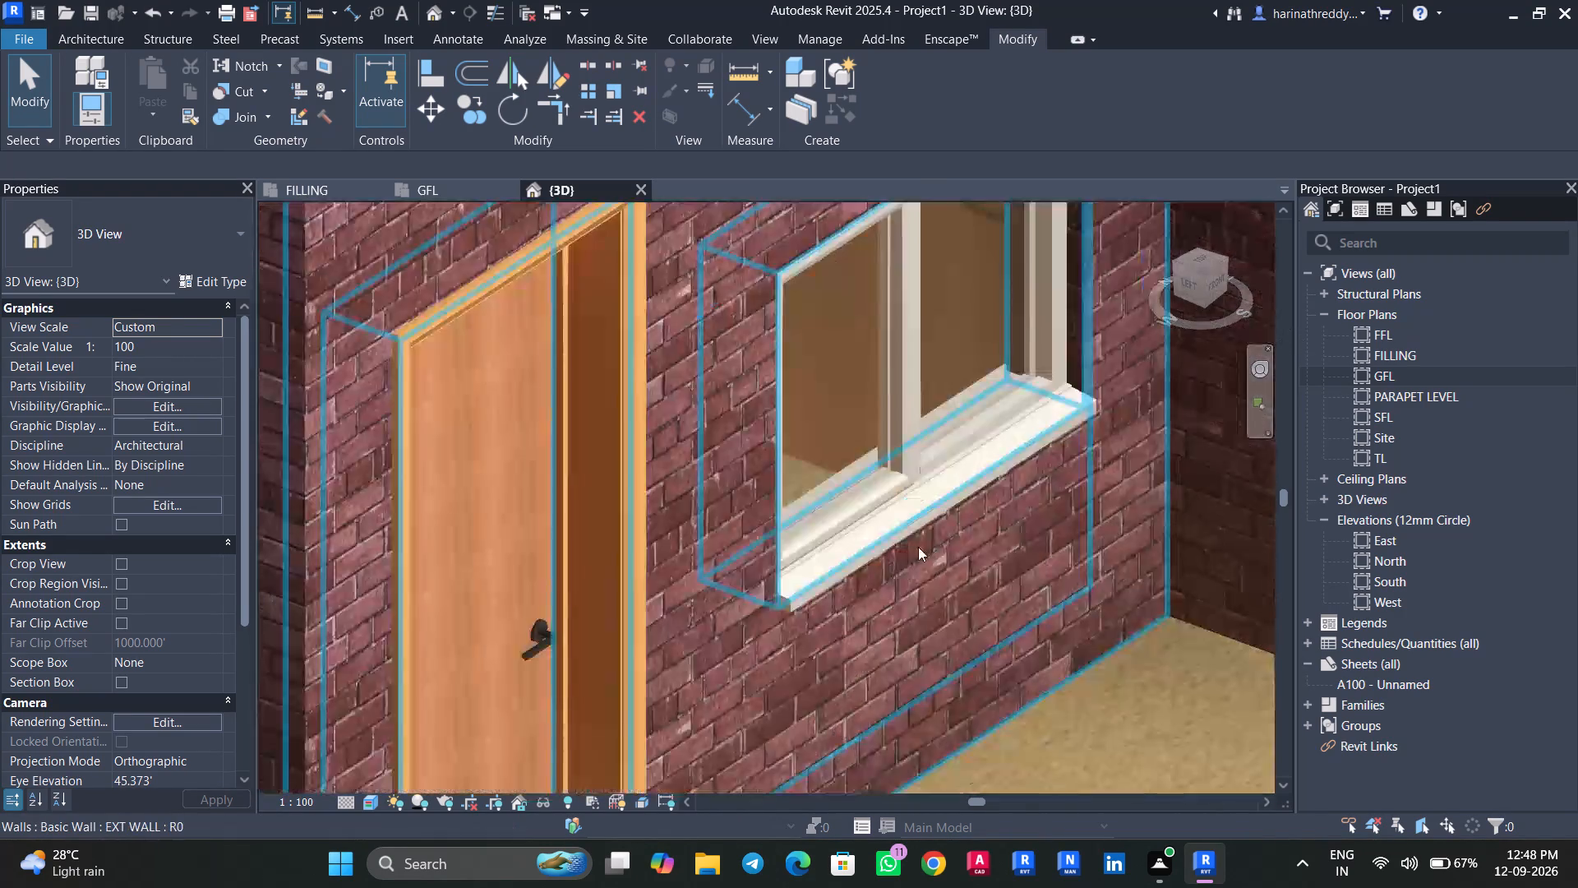
{"action": "scroll", "coordinate": [918, 547], "scroll_direction": "up", "scroll_amount": 3}
{"action": "key", "text": "Escape"}
{"action": "key", "text": "Escape"}
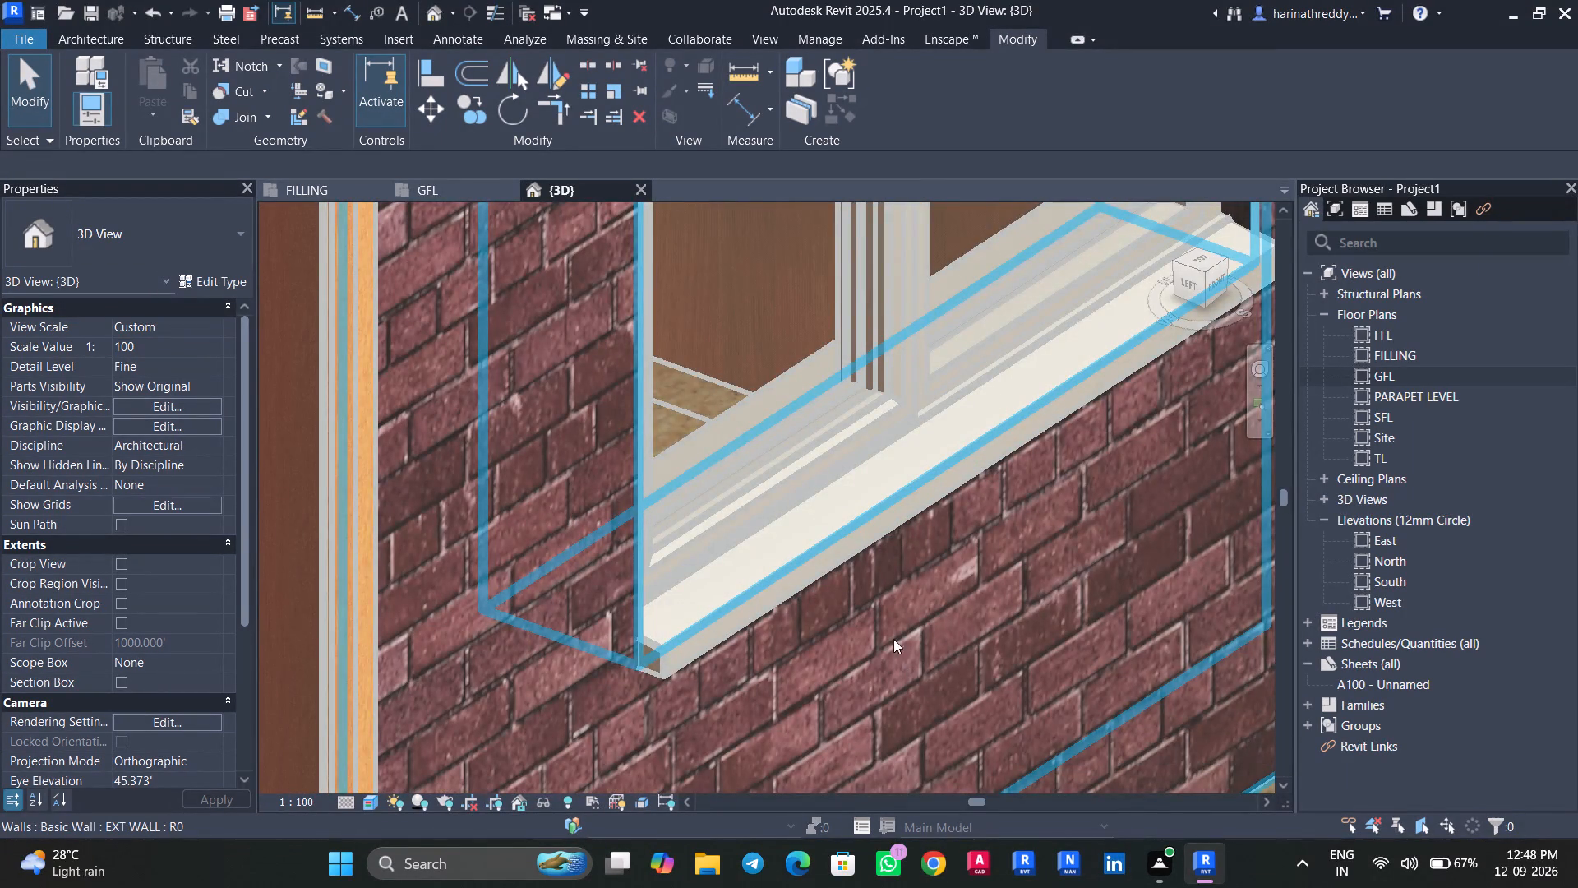
{"action": "scroll", "coordinate": [889, 611], "scroll_direction": "down", "scroll_amount": 10}
{"action": "scroll", "coordinate": [889, 611], "scroll_direction": "up", "scroll_amount": 1}
{"action": "scroll", "coordinate": [889, 611], "scroll_direction": "down", "scroll_amount": 3}
{"action": "middle_click_drag", "start_coordinate": [850, 667], "coordinate": [986, 643], "text": "shift"}
{"action": "middle_click_drag", "start_coordinate": [524, 569], "coordinate": [786, 449]}
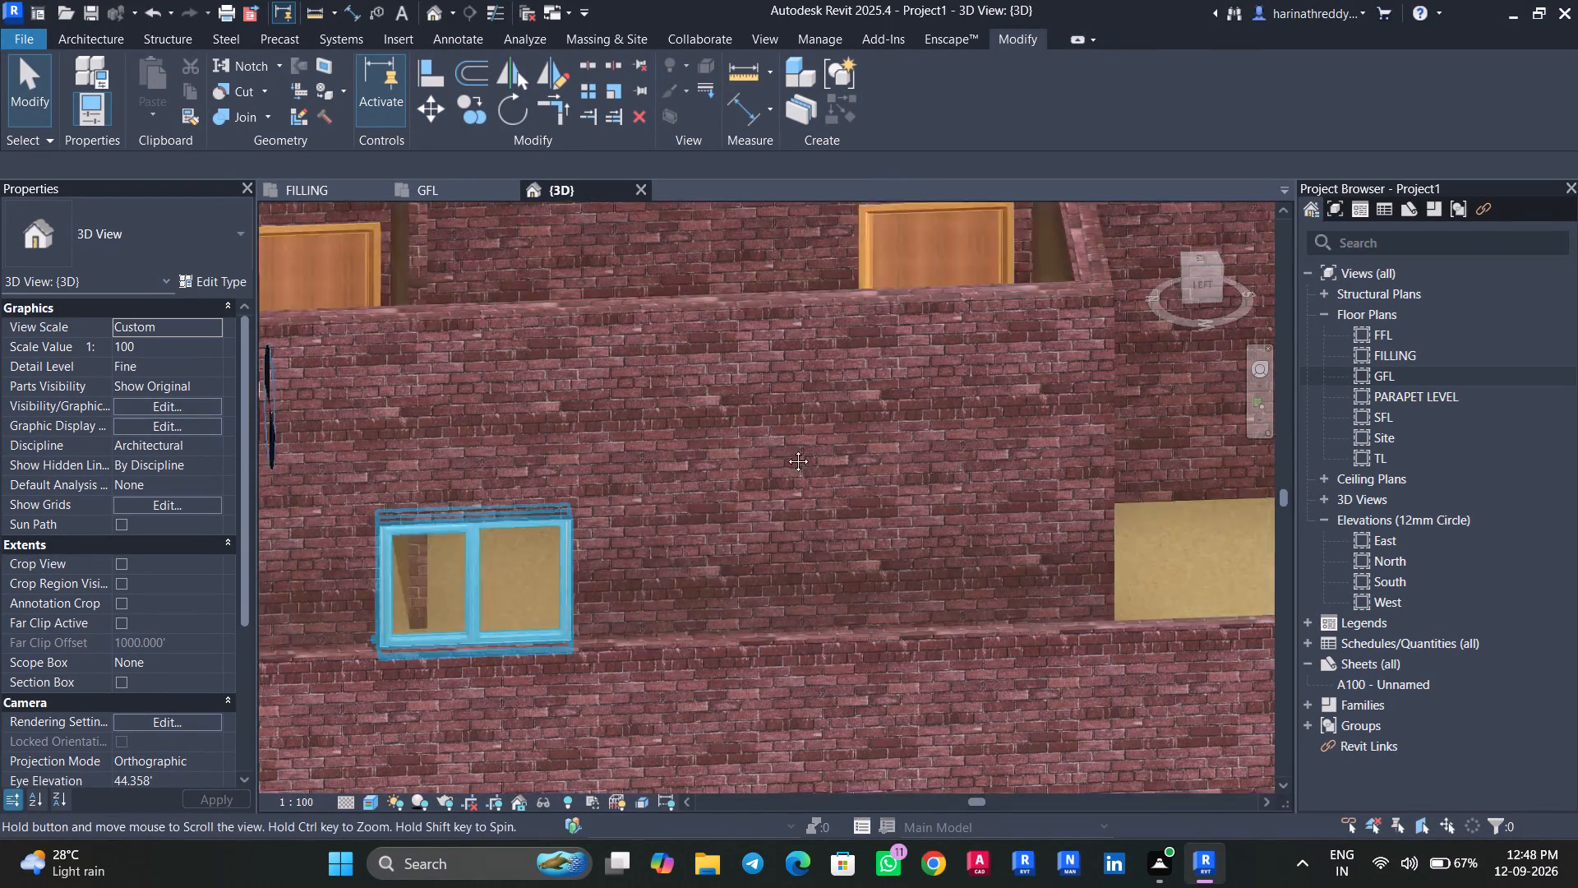
{"action": "middle_click_drag", "start_coordinate": [786, 449], "coordinate": [805, 440]}
{"action": "middle_click_drag", "start_coordinate": [807, 450], "coordinate": [801, 572], "text": "shift"}
{"action": "scroll", "coordinate": [756, 653], "scroll_direction": "up", "scroll_amount": 8}
{"action": "middle_click_drag", "start_coordinate": [766, 627], "coordinate": [858, 446]}
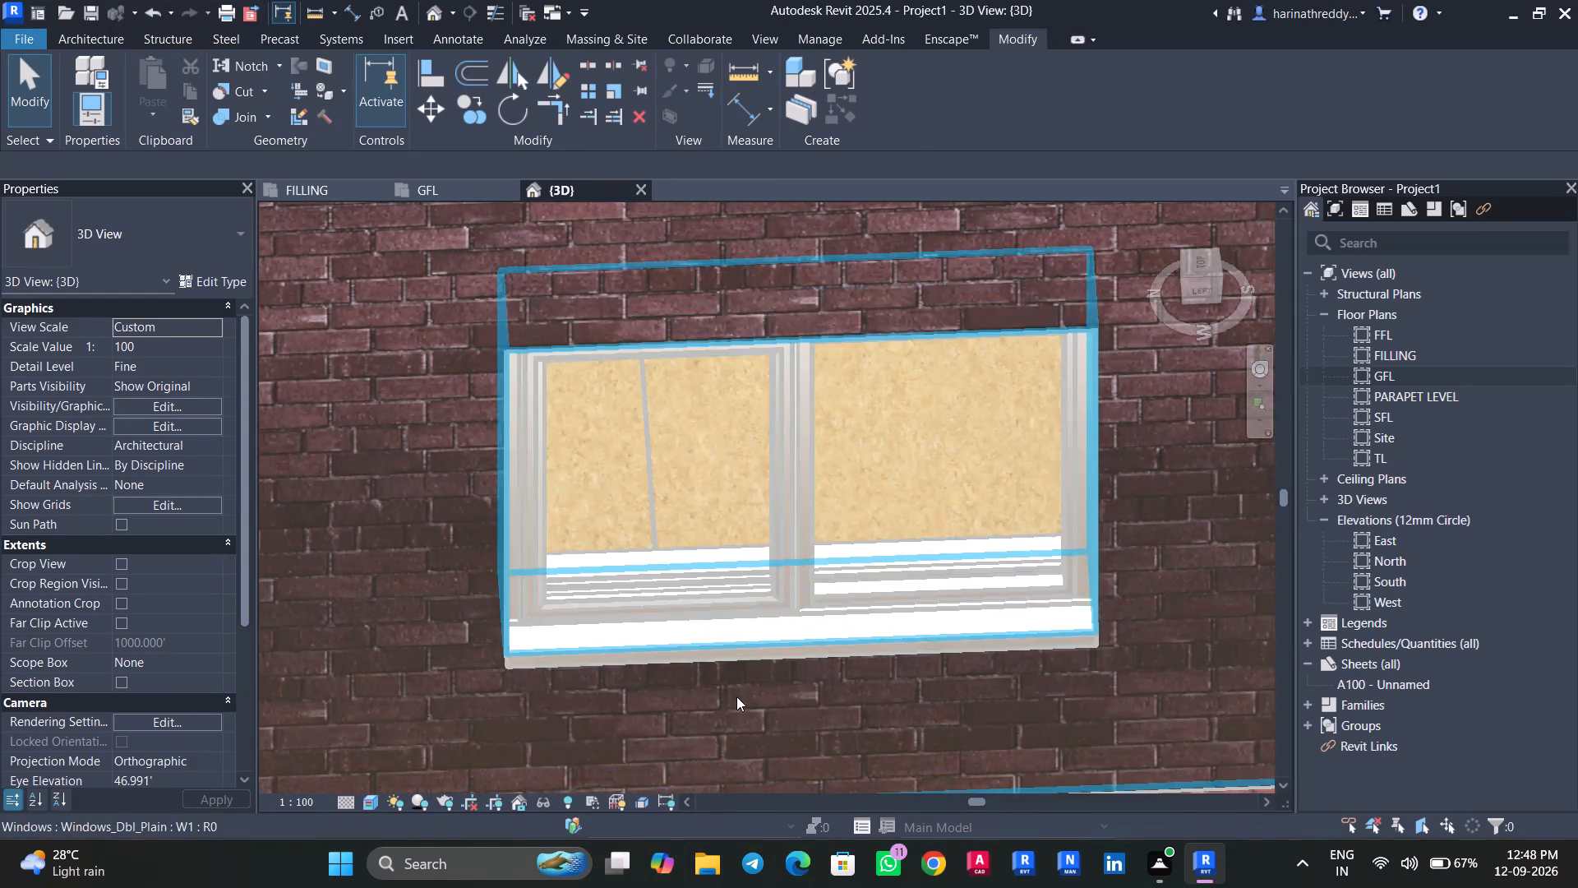
{"action": "scroll", "coordinate": [736, 697], "scroll_direction": "down", "scroll_amount": 1}
{"action": "scroll", "coordinate": [736, 697], "scroll_direction": "up", "scroll_amount": 1}
{"action": "scroll", "coordinate": [736, 697], "scroll_direction": "down", "scroll_amount": 2}
{"action": "middle_click_drag", "start_coordinate": [1146, 641], "coordinate": [1577, 483]}
{"action": "scroll", "coordinate": [626, 531], "scroll_direction": "down", "scroll_amount": 4}
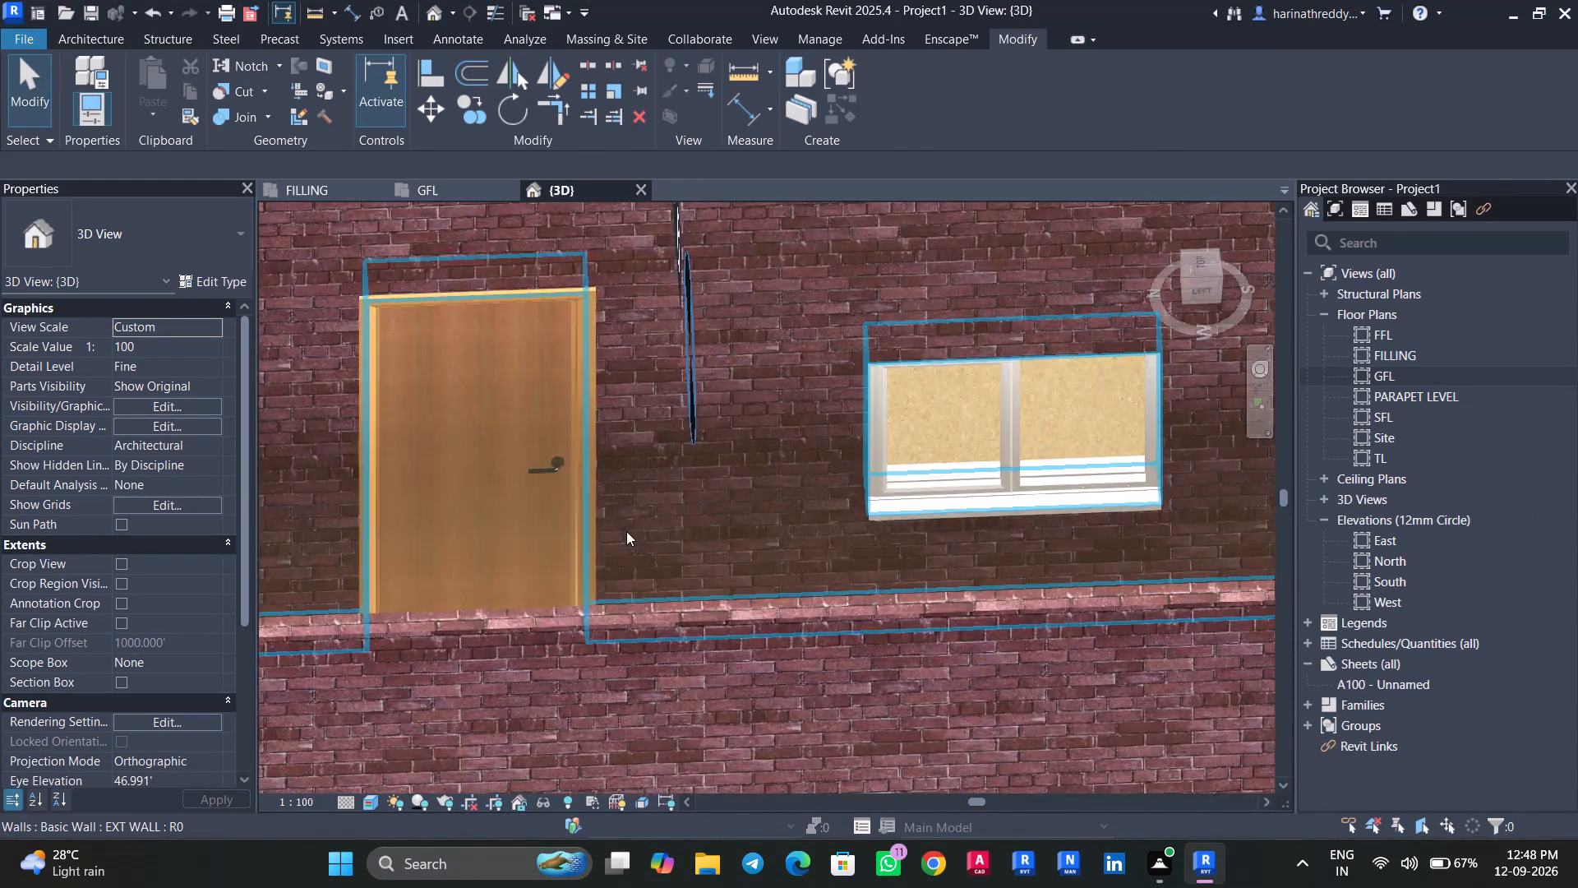
{"action": "scroll", "coordinate": [626, 531], "scroll_direction": "down", "scroll_amount": 6}
{"action": "middle_click_drag", "start_coordinate": [627, 567], "coordinate": [589, 791]}
{"action": "scroll", "coordinate": [616, 668], "scroll_direction": "down", "scroll_amount": 2}
{"action": "scroll", "coordinate": [659, 428], "scroll_direction": "up", "scroll_amount": 11}
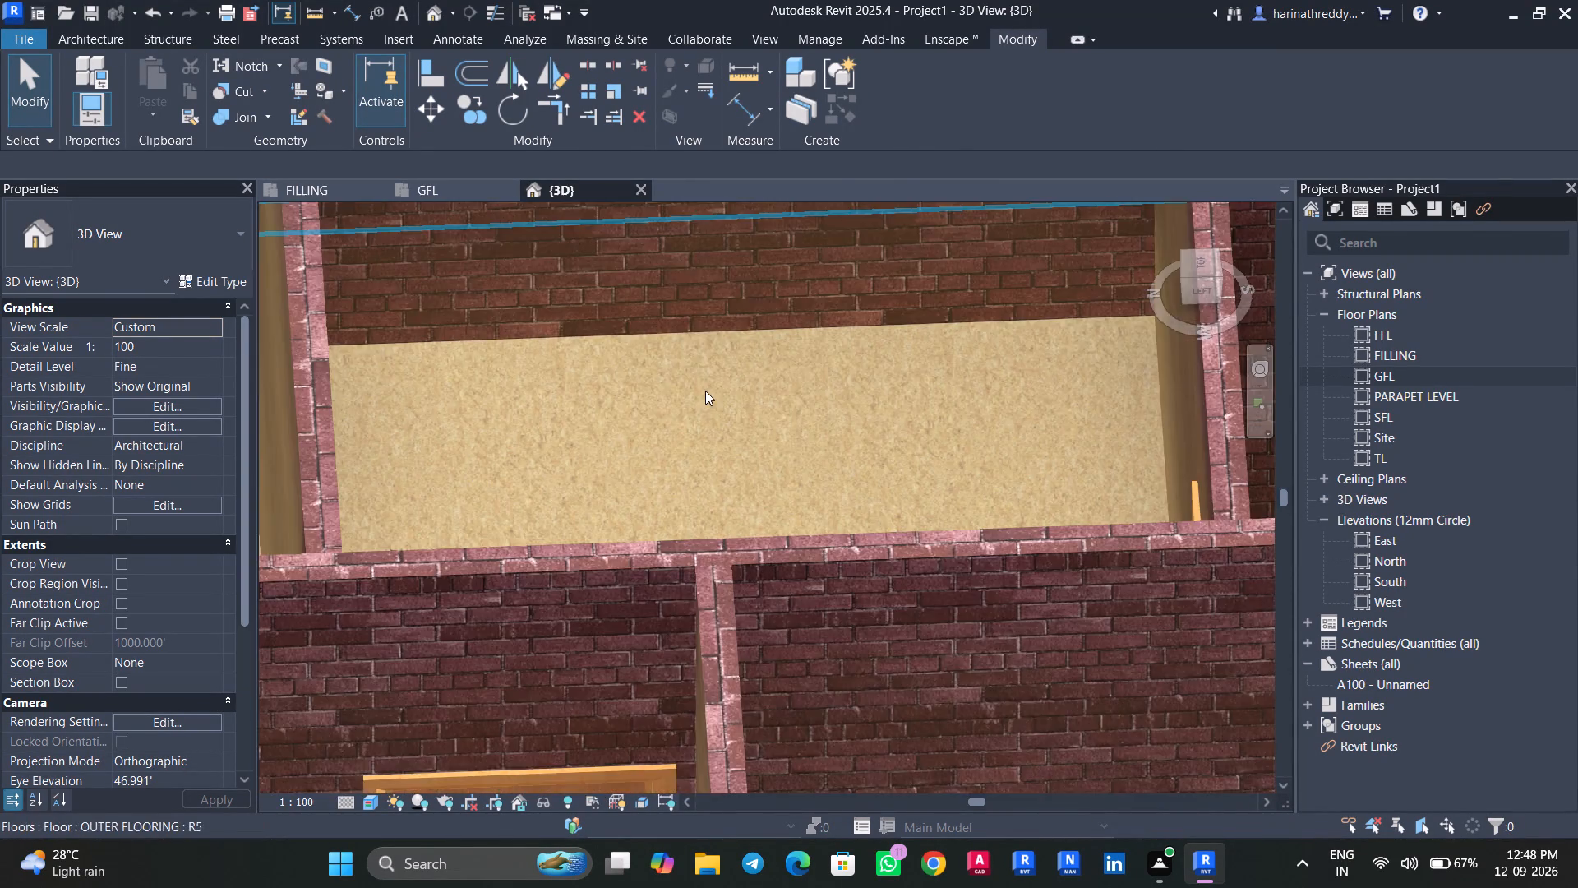
Hide the Grids and Levels annotation categories in the 3D view's visibility overrides.
{"action": "middle_click_drag", "start_coordinate": [708, 391], "coordinate": [516, 691]}
{"action": "scroll", "coordinate": [737, 664], "scroll_direction": "down", "scroll_amount": 1}
{"action": "scroll", "coordinate": [737, 664], "scroll_direction": "up", "scroll_amount": 3}
{"action": "scroll", "coordinate": [741, 666], "scroll_direction": "down", "scroll_amount": 14}
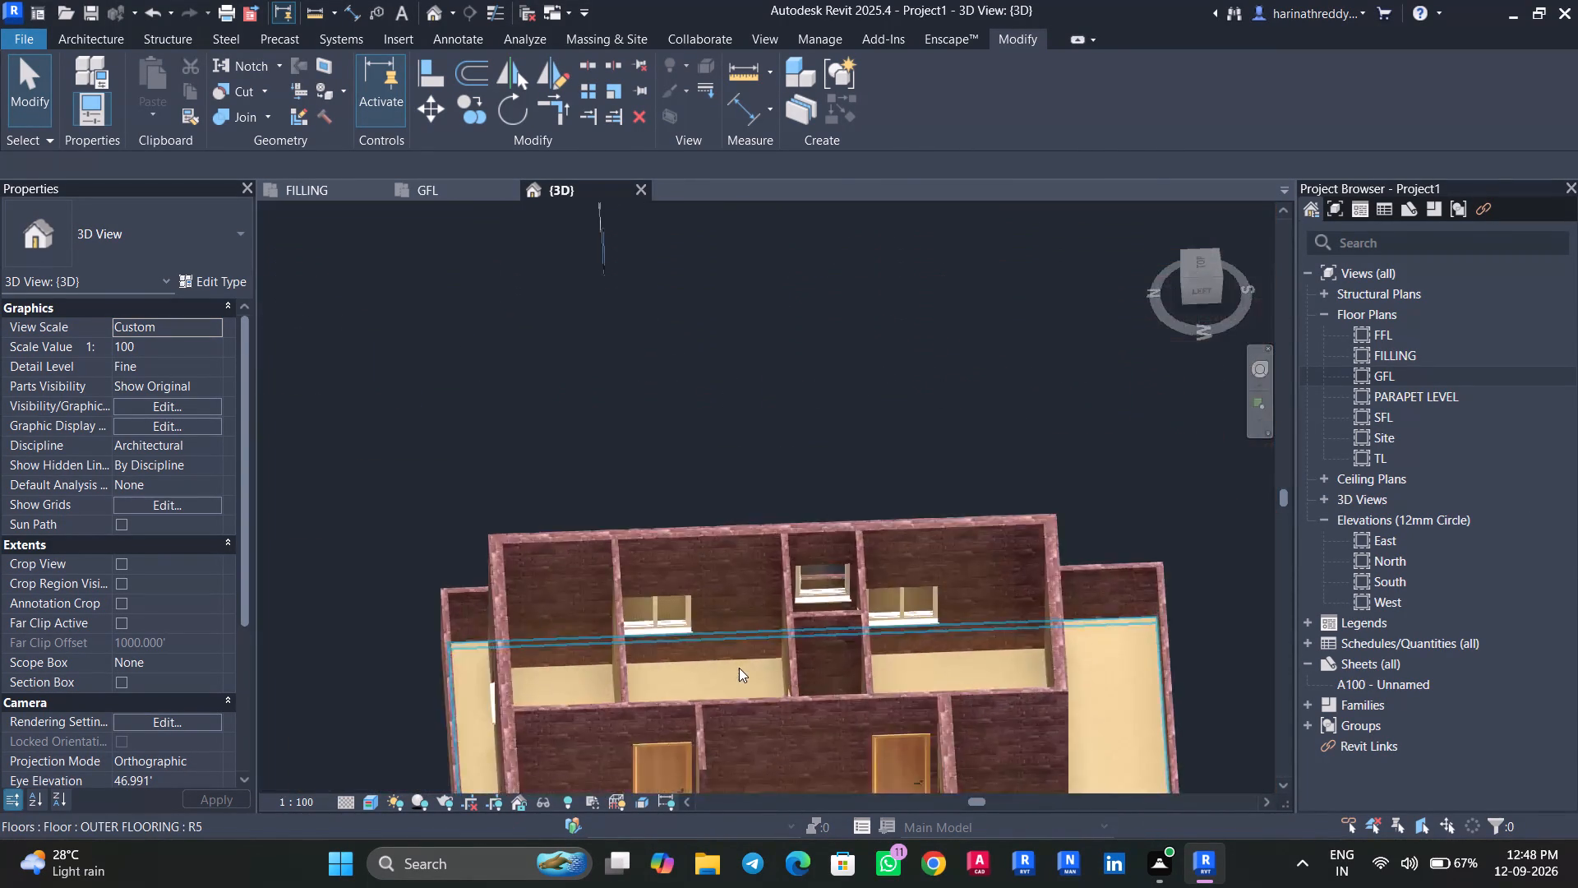
{"action": "scroll", "coordinate": [739, 668], "scroll_direction": "down", "scroll_amount": 6}
{"action": "middle_click_drag", "start_coordinate": [1007, 721], "coordinate": [928, 501], "text": "shift"}
{"action": "scroll", "coordinate": [948, 699], "scroll_direction": "up", "scroll_amount": 1, "text": "shift"}
{"action": "middle_click_drag", "start_coordinate": [976, 573], "coordinate": [1035, 442]}
{"action": "type", "text": "VV"}
{"action": "left_click", "coordinate": [703, 113]}
{"action": "left_click", "coordinate": [662, 278]}
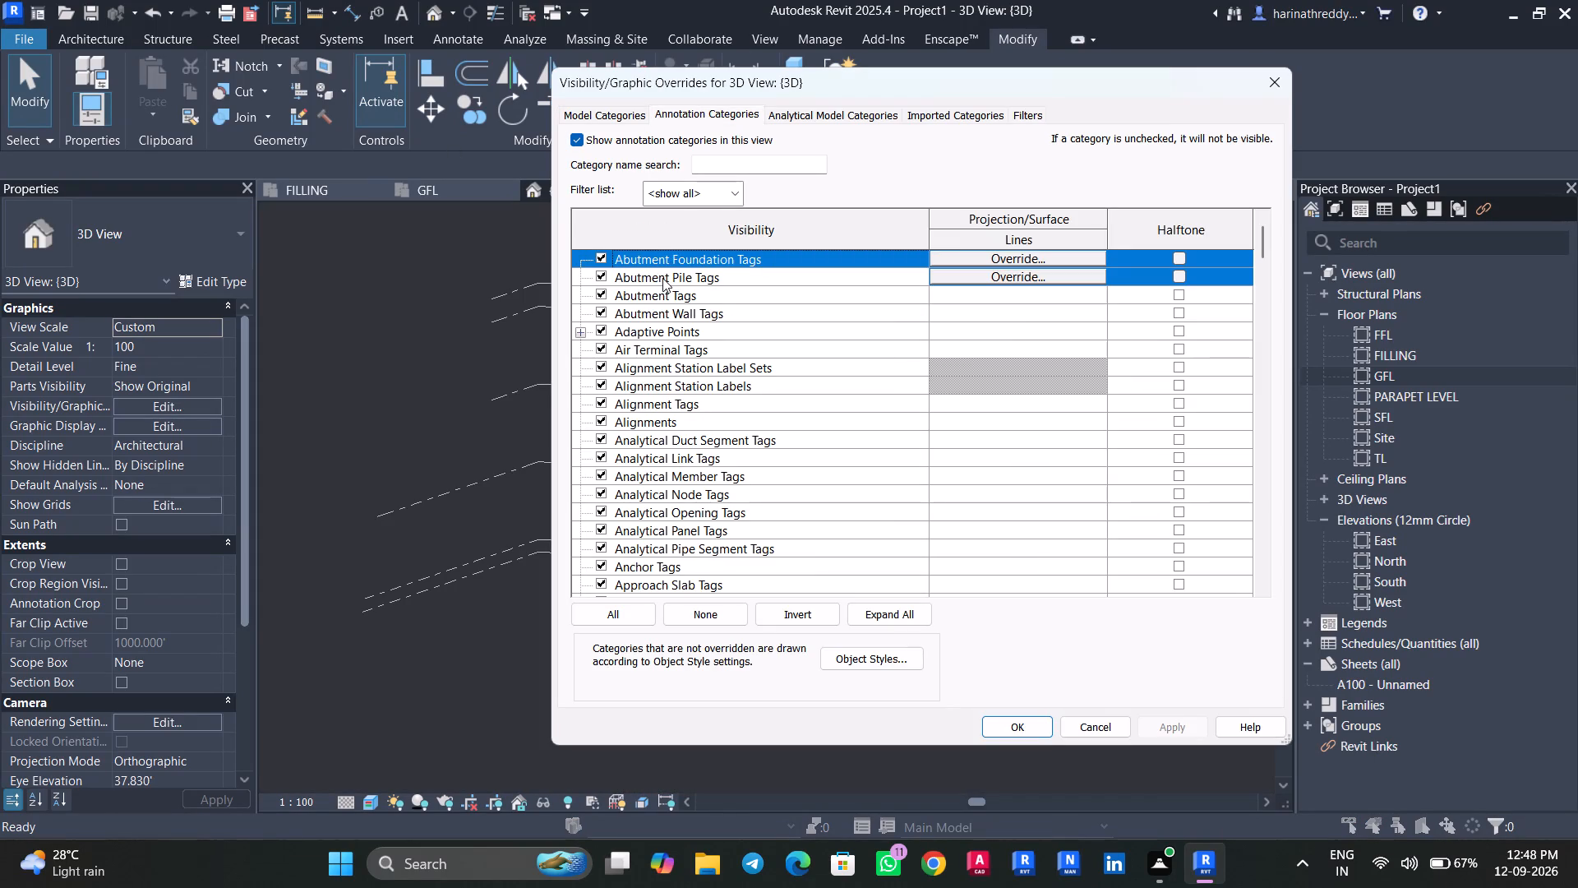
{"action": "key", "text": "g"}
{"action": "scroll", "coordinate": [632, 508], "scroll_direction": "down", "scroll_amount": 7}
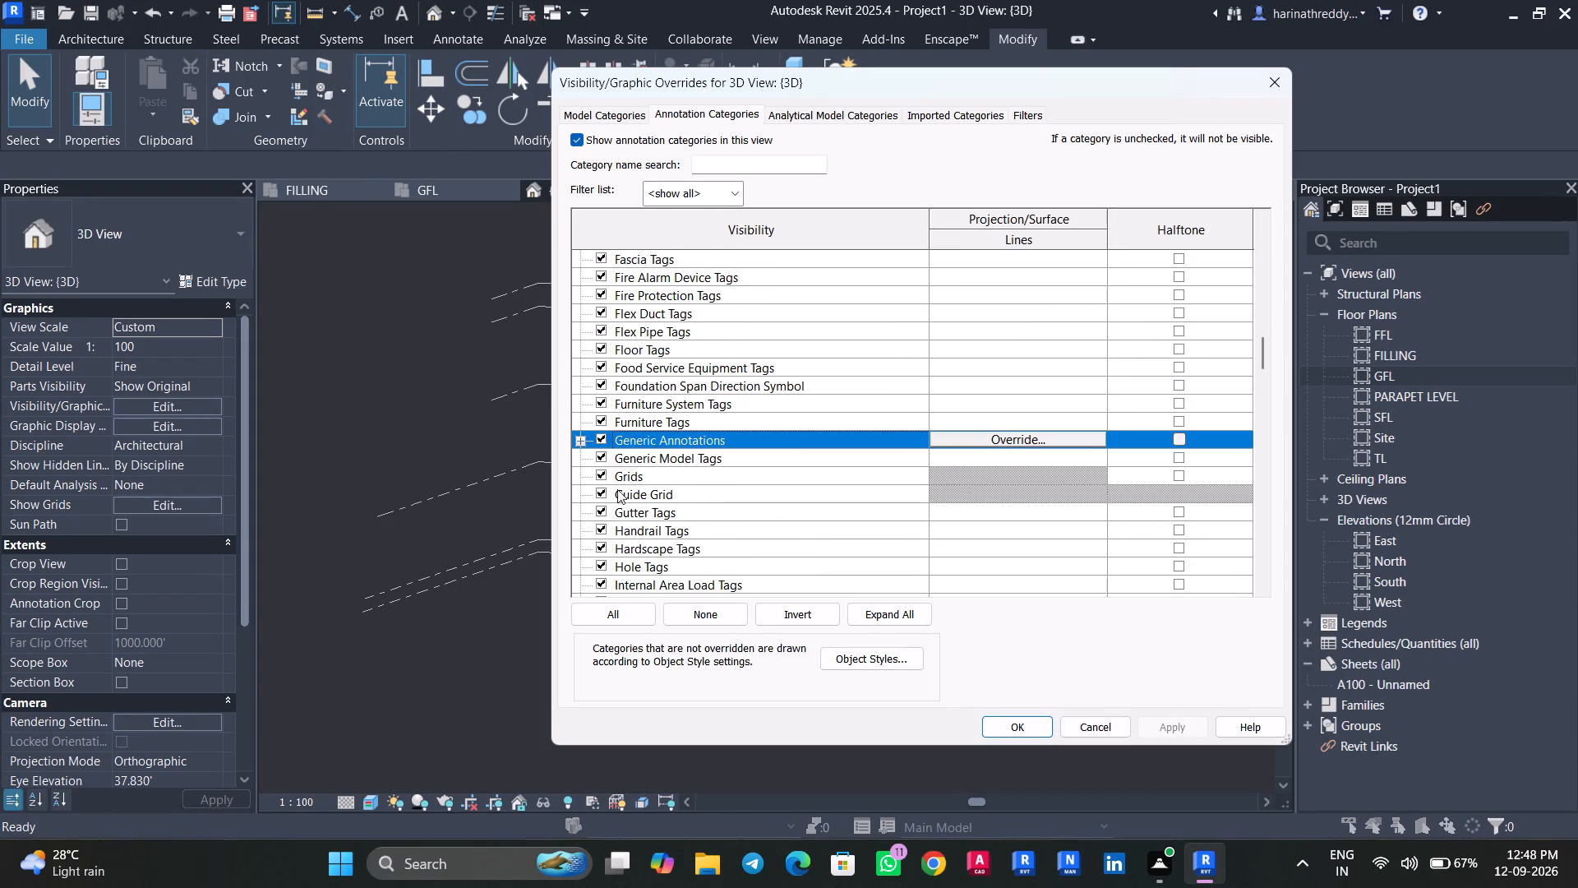
{"action": "left_click", "coordinate": [602, 474]}
{"action": "left_click", "coordinate": [652, 405]}
{"action": "key", "text": "l"}
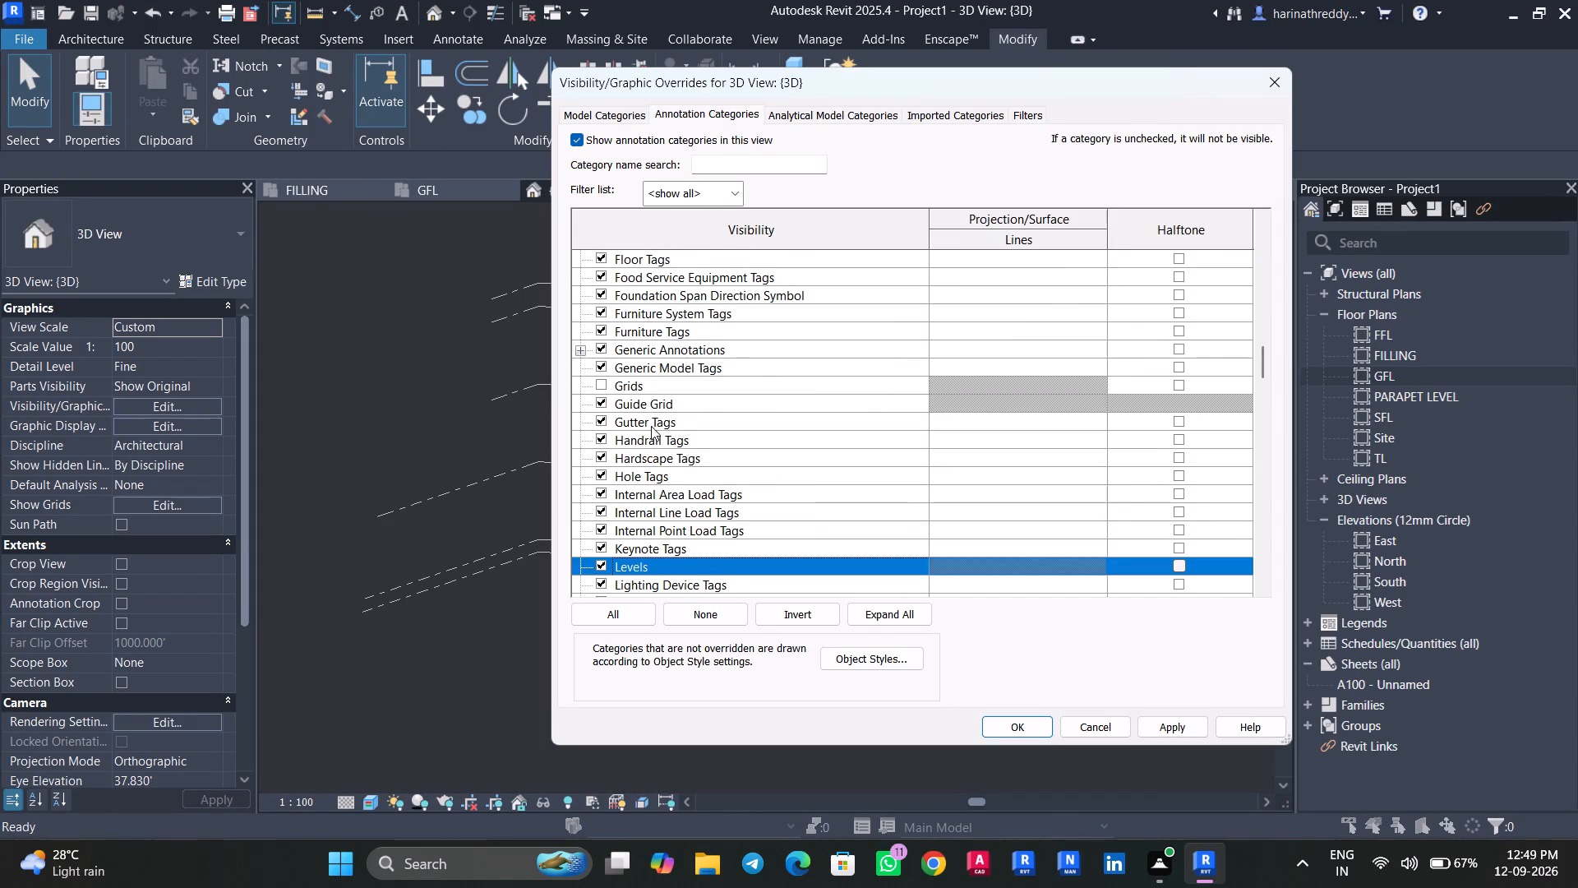
{"action": "scroll", "coordinate": [624, 503], "scroll_direction": "down", "scroll_amount": 2}
{"action": "left_click", "coordinate": [596, 526]}
{"action": "left_click", "coordinate": [1184, 724]}
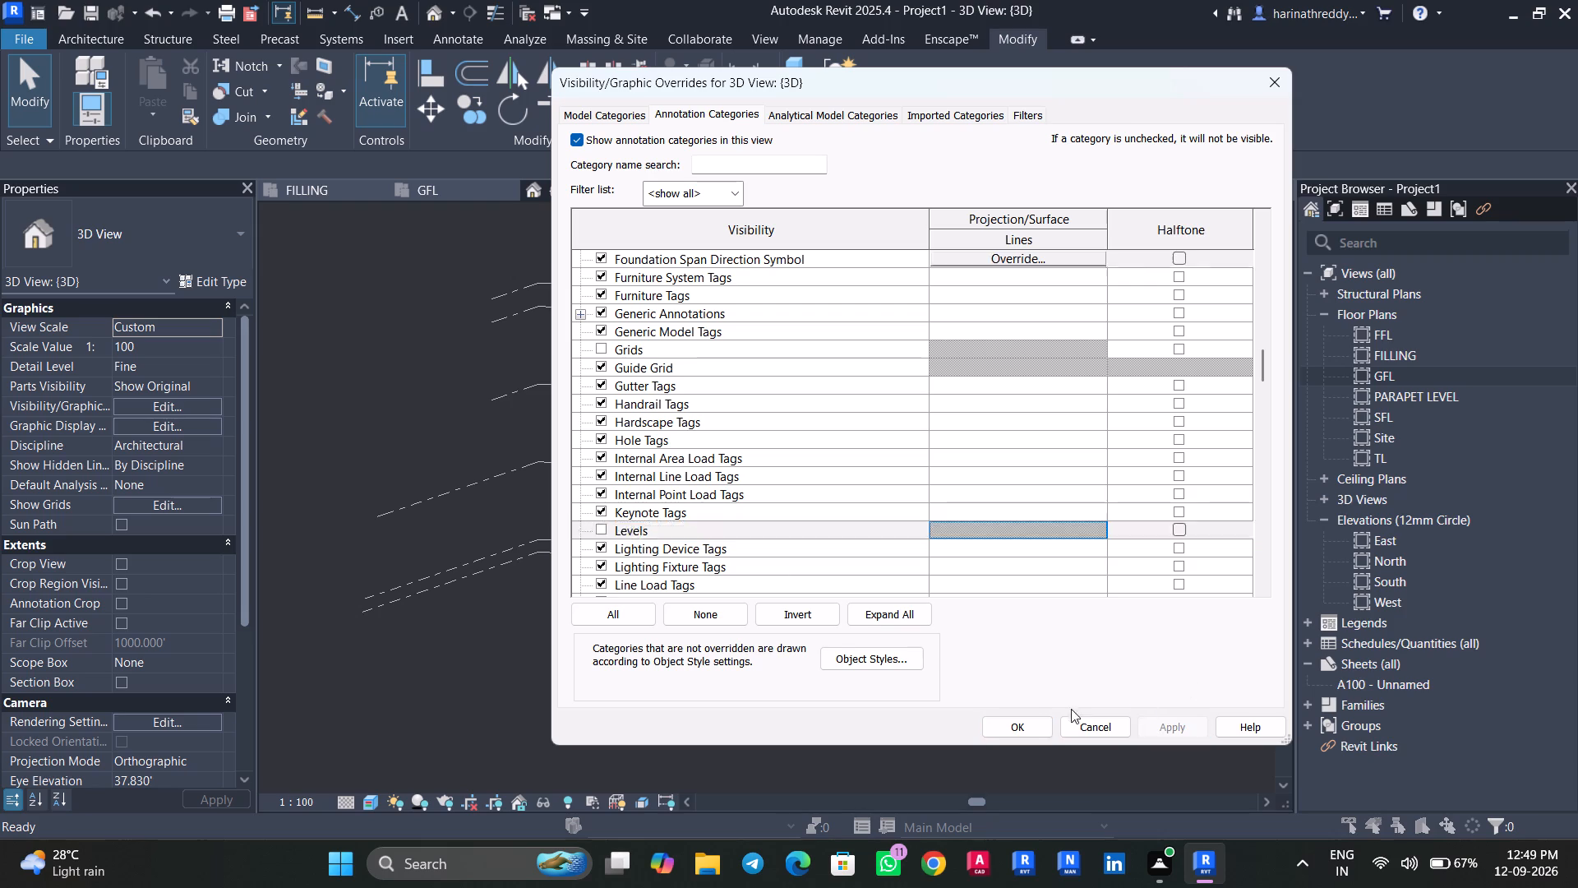
{"action": "left_click", "coordinate": [996, 732]}
Examine the house exterior, compound wall and room layout from several distances in the 3D view.
{"action": "scroll", "coordinate": [1043, 617], "scroll_direction": "up", "scroll_amount": 1}
{"action": "scroll", "coordinate": [1043, 617], "scroll_direction": "down", "scroll_amount": 1}
{"action": "scroll", "coordinate": [1043, 617], "scroll_direction": "up", "scroll_amount": 1}
{"action": "scroll", "coordinate": [1043, 617], "scroll_direction": "down", "scroll_amount": 1}
{"action": "scroll", "coordinate": [1045, 616], "scroll_direction": "up", "scroll_amount": 6}
{"action": "middle_click_drag", "start_coordinate": [1031, 604], "coordinate": [1032, 655], "text": "shift"}
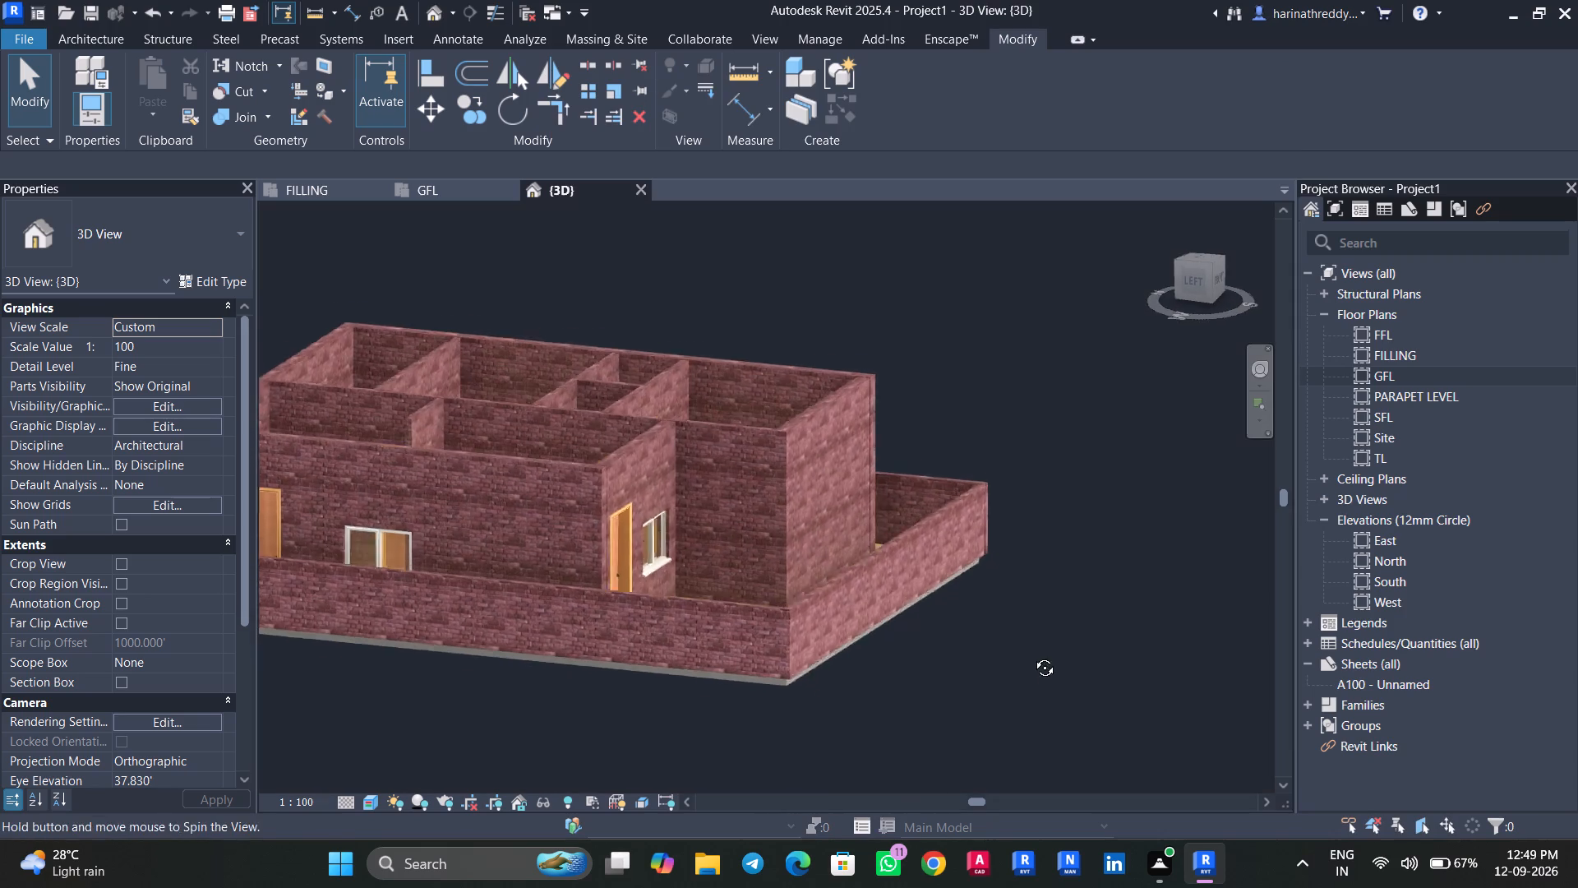
{"action": "middle_click_drag", "start_coordinate": [1032, 655], "coordinate": [1036, 668], "text": "shift"}
{"action": "middle_click_drag", "start_coordinate": [1025, 666], "coordinate": [1157, 760]}
{"action": "scroll", "coordinate": [1160, 761], "scroll_direction": "down", "scroll_amount": 4}
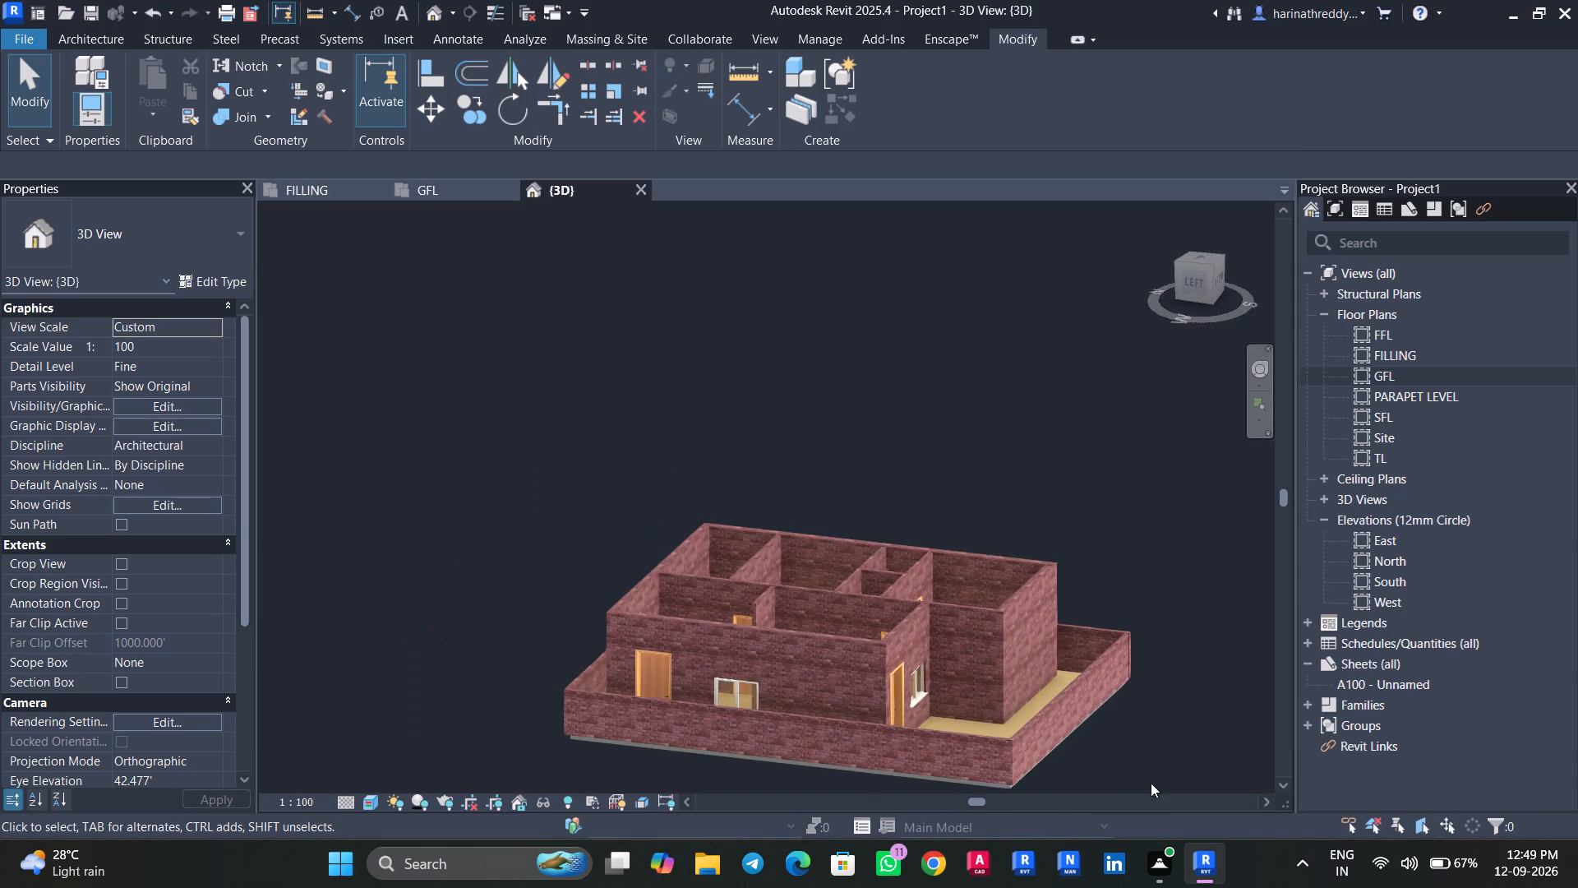
{"action": "scroll", "coordinate": [1151, 783], "scroll_direction": "down", "scroll_amount": 1}
{"action": "scroll", "coordinate": [1151, 783], "scroll_direction": "up", "scroll_amount": 3}
{"action": "middle_click_drag", "start_coordinate": [1110, 760], "coordinate": [1100, 729]}
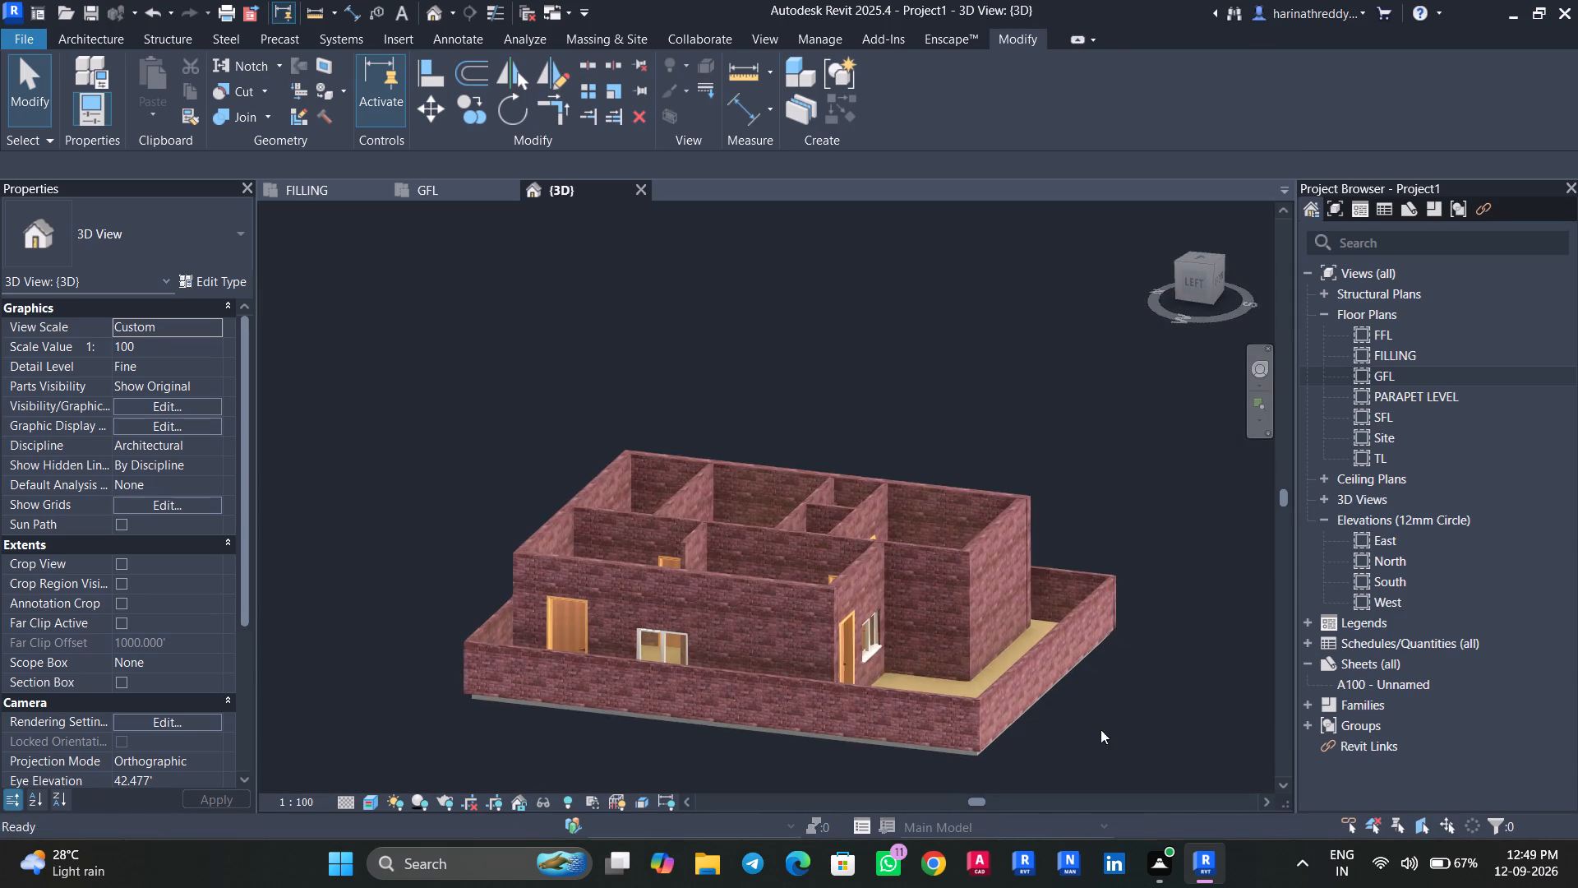
{"action": "middle_click_drag", "start_coordinate": [1100, 729], "coordinate": [1096, 729]}
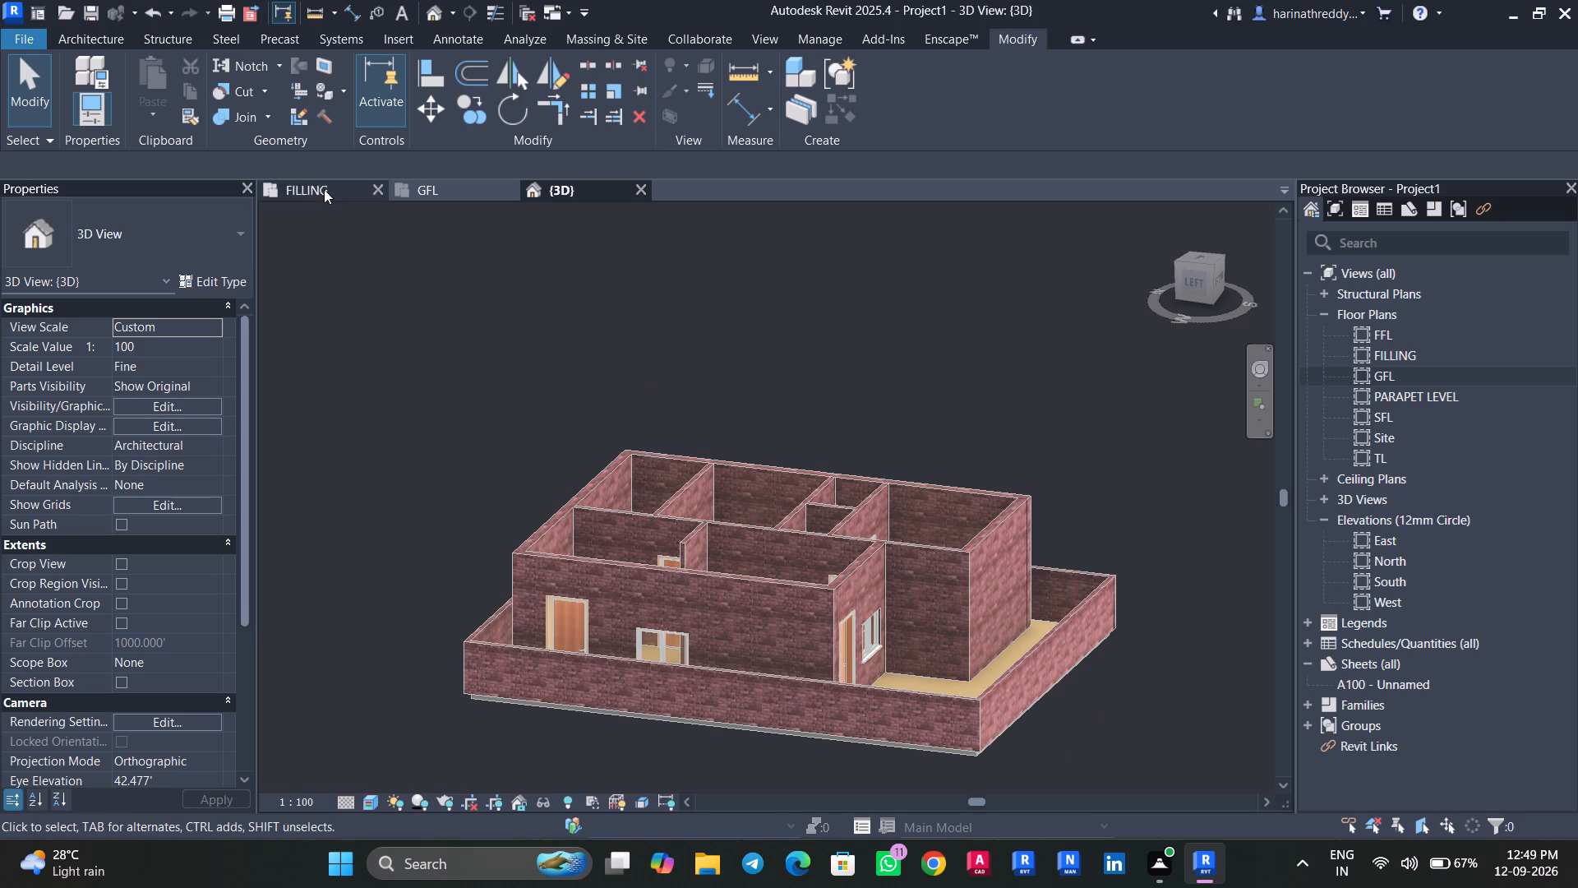
In the FILLING plan, start a ceiling and duplicate the Compound Ceiling type Plain as CELING.
{"action": "left_click", "coordinate": [441, 197]}
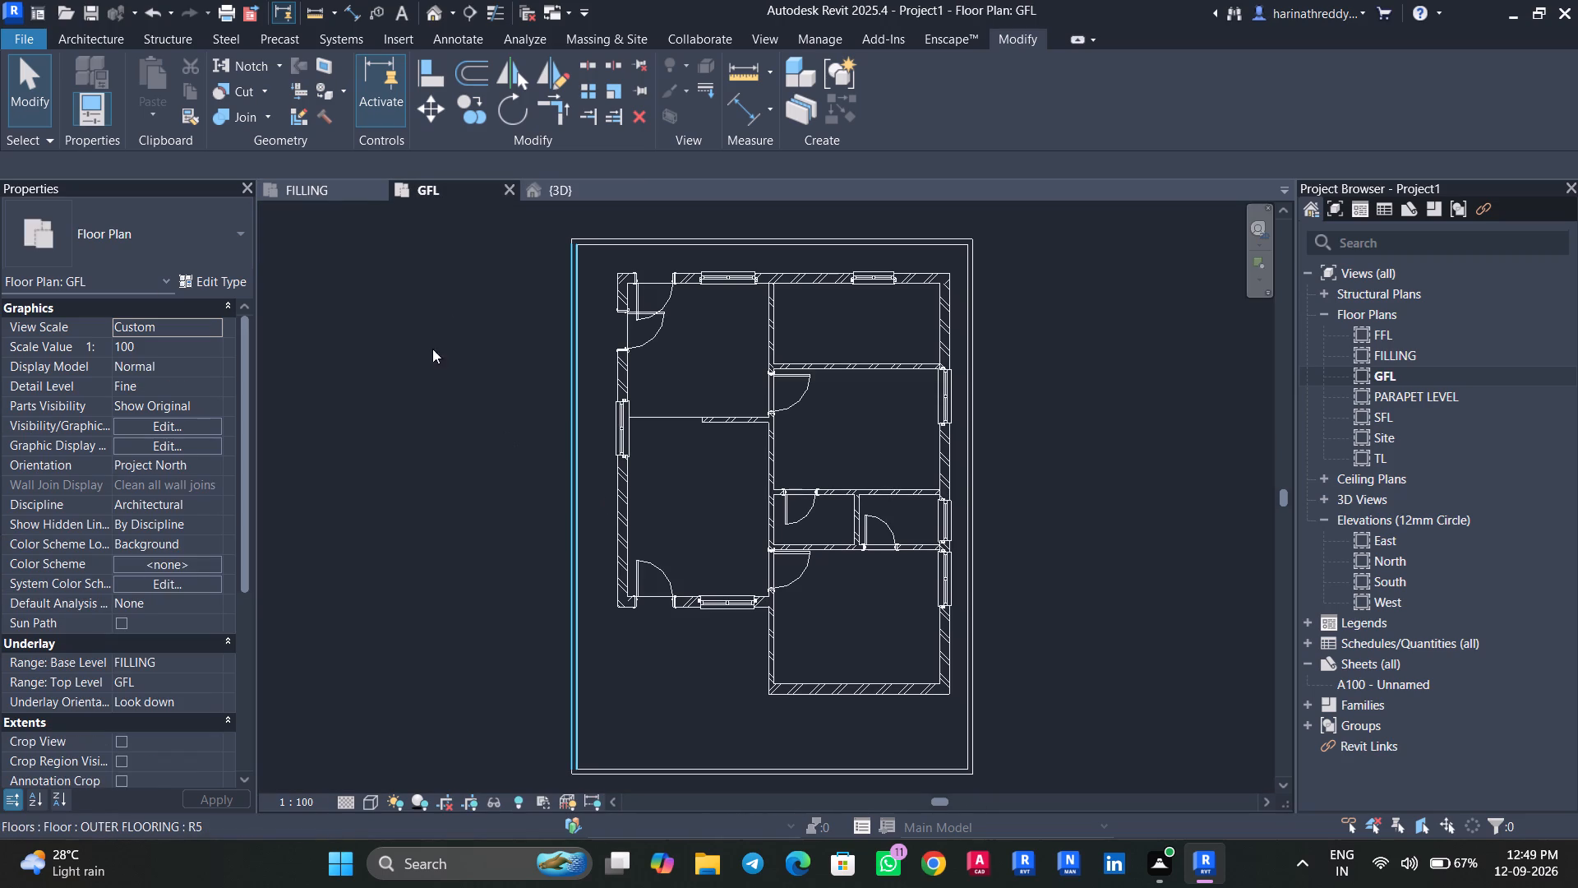
{"action": "left_click", "coordinate": [317, 192]}
{"action": "scroll", "coordinate": [709, 543], "scroll_direction": "down", "scroll_amount": 7}
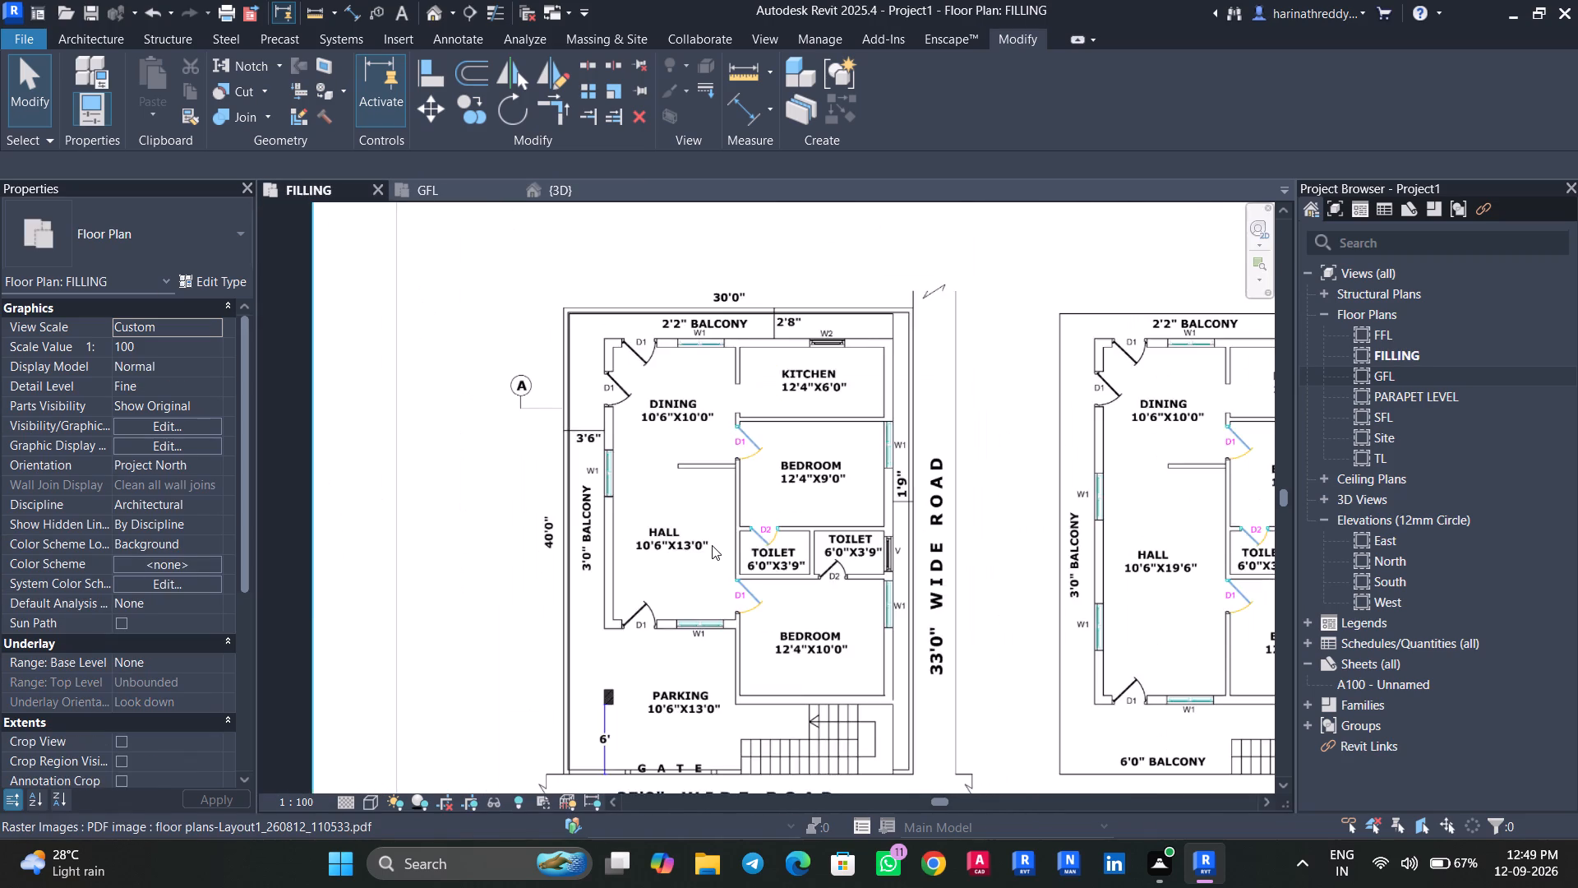
{"action": "scroll", "coordinate": [712, 545], "scroll_direction": "up", "scroll_amount": 4}
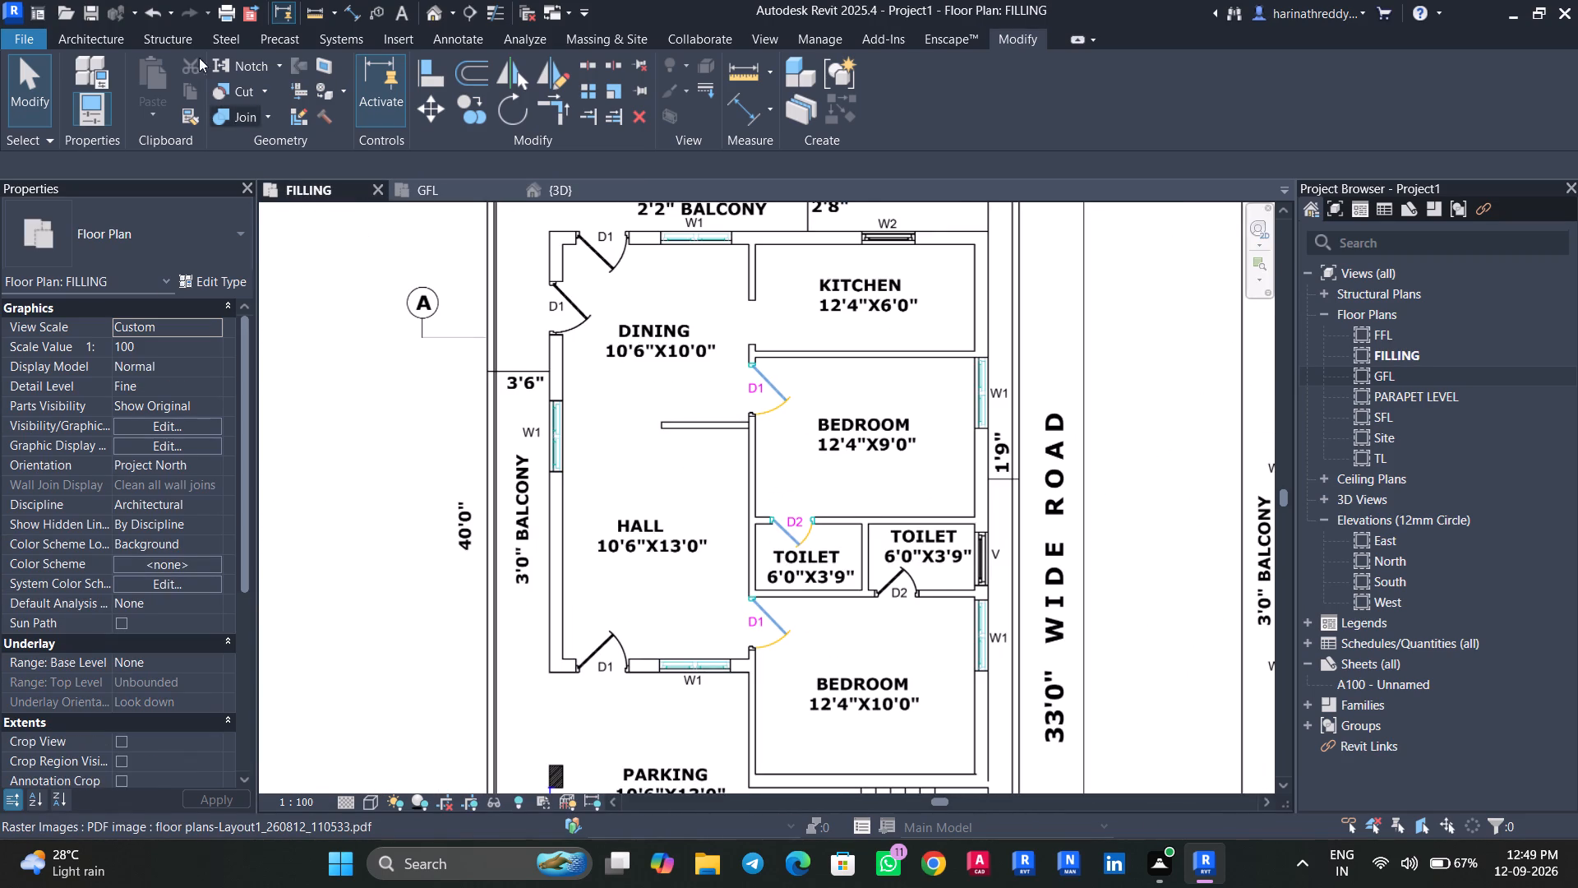
{"action": "left_click", "coordinate": [84, 39]}
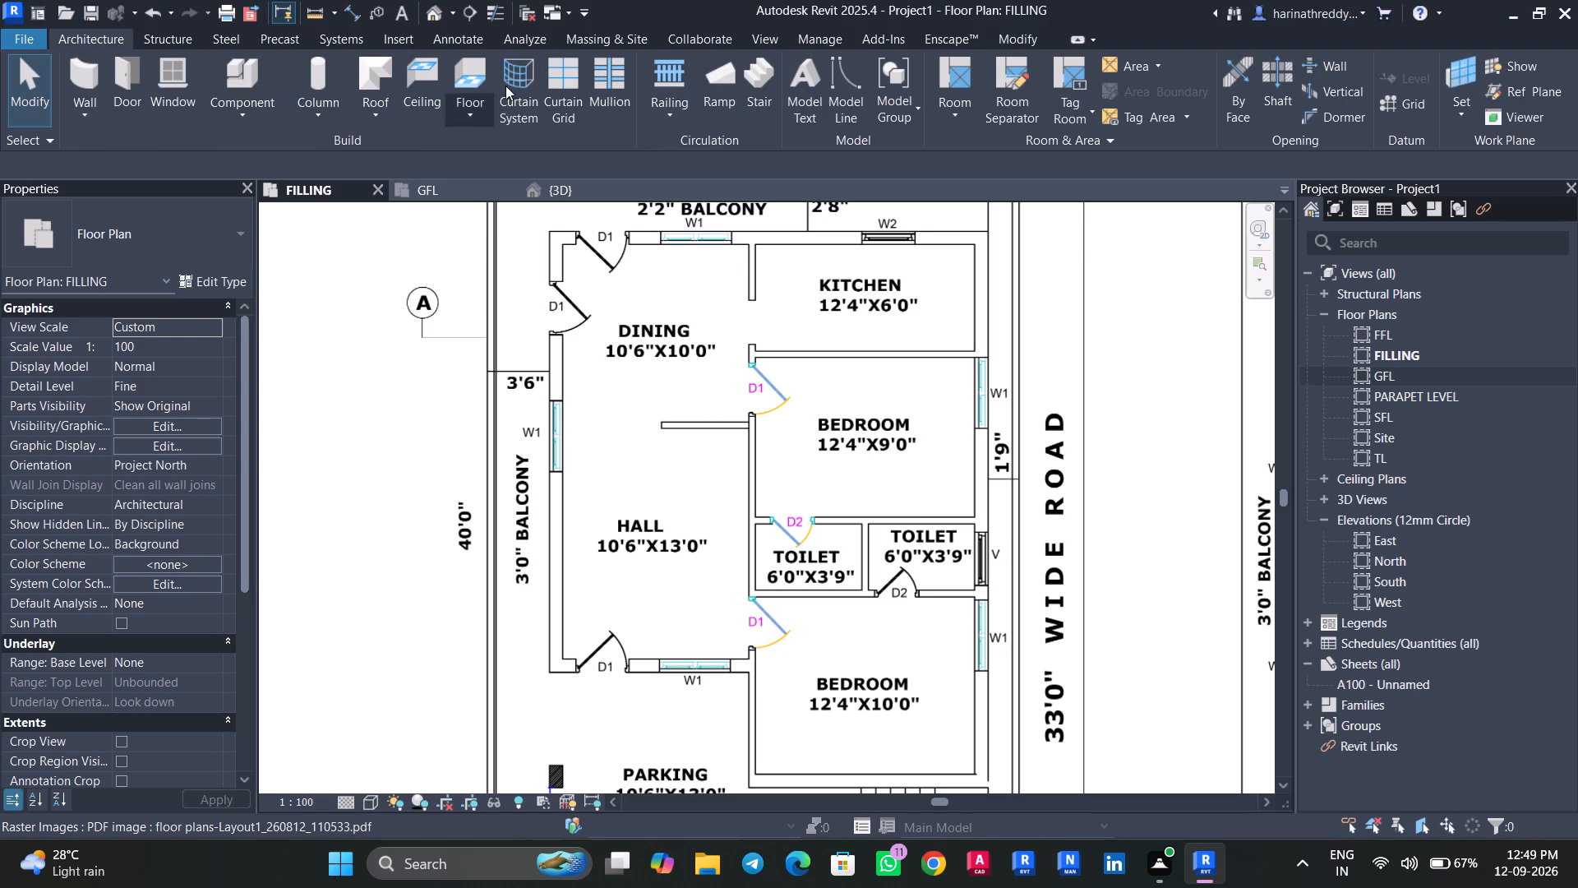
{"action": "left_click", "coordinate": [423, 86]}
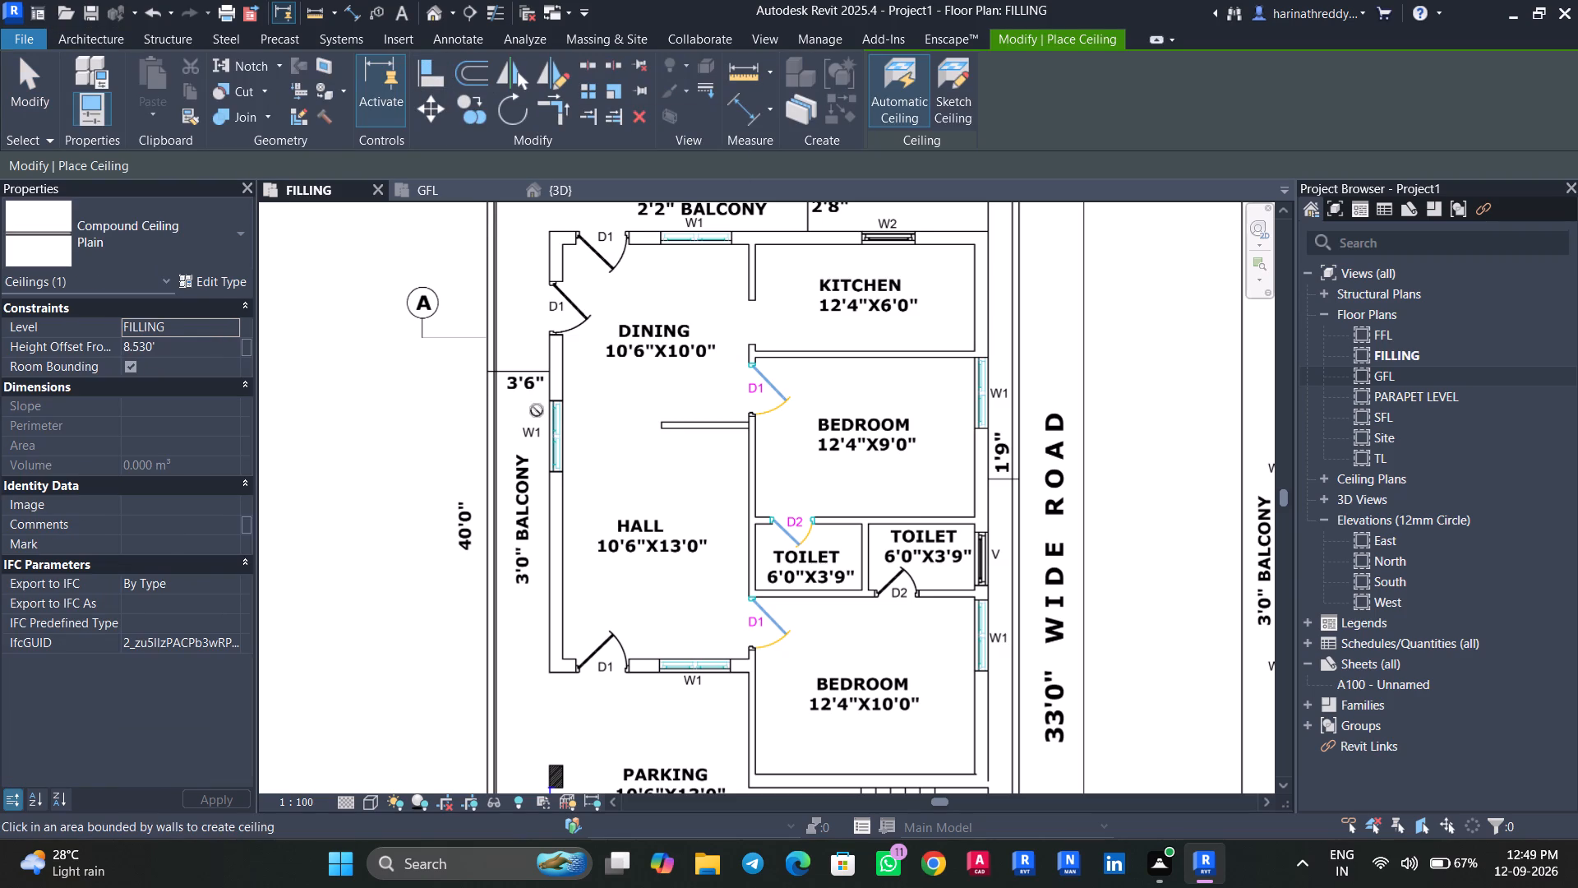
{"action": "middle_click_drag", "start_coordinate": [579, 349], "coordinate": [556, 451]}
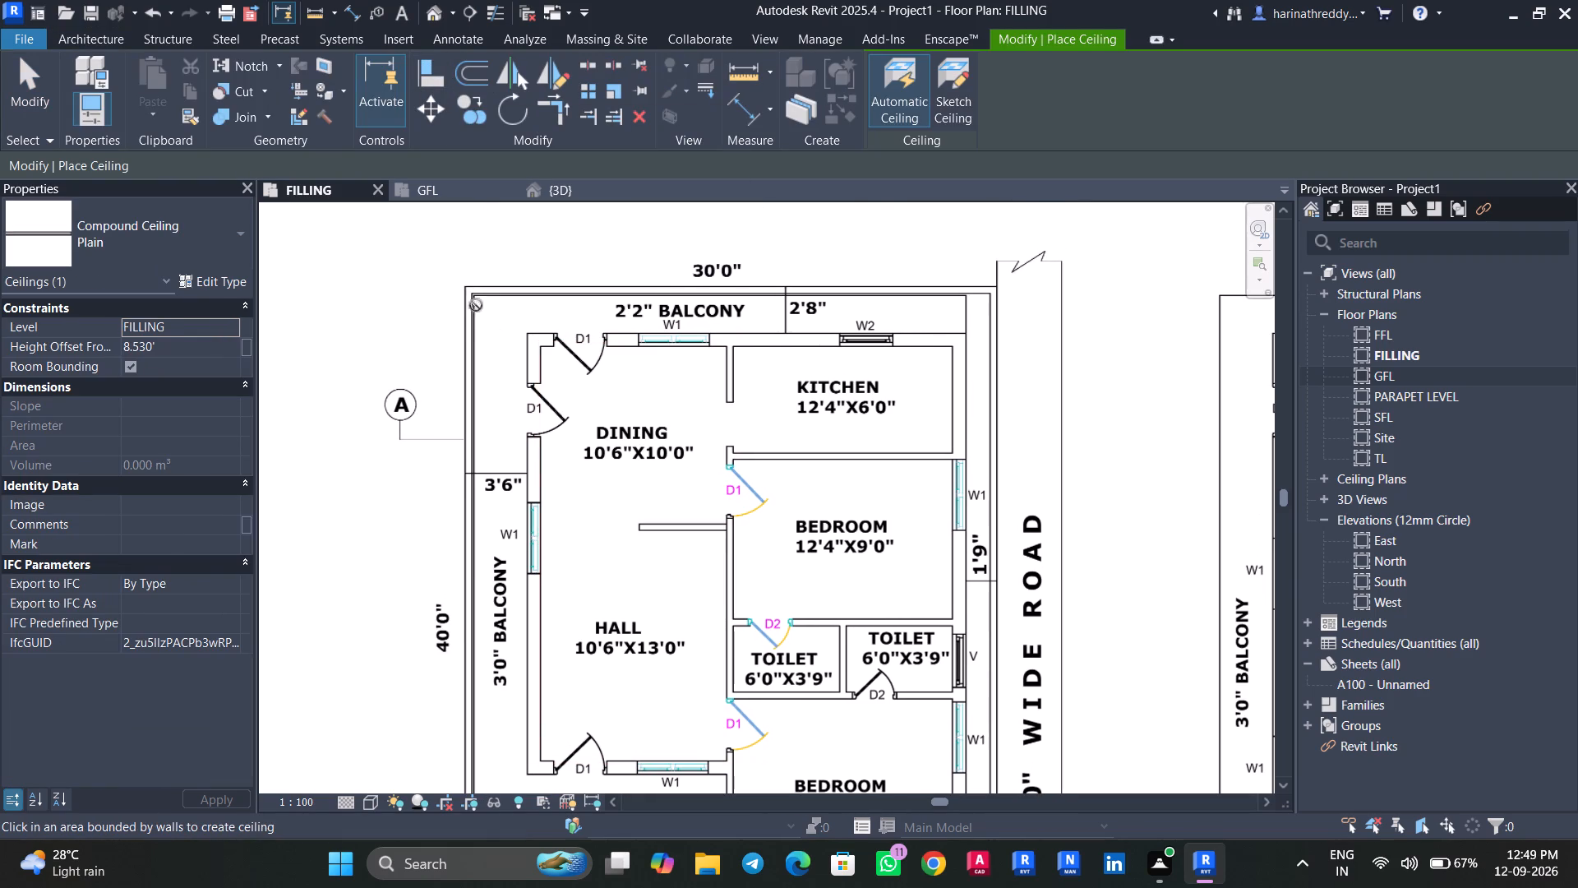
{"action": "left_click", "coordinate": [223, 278]}
{"action": "left_click", "coordinate": [1474, 252]}
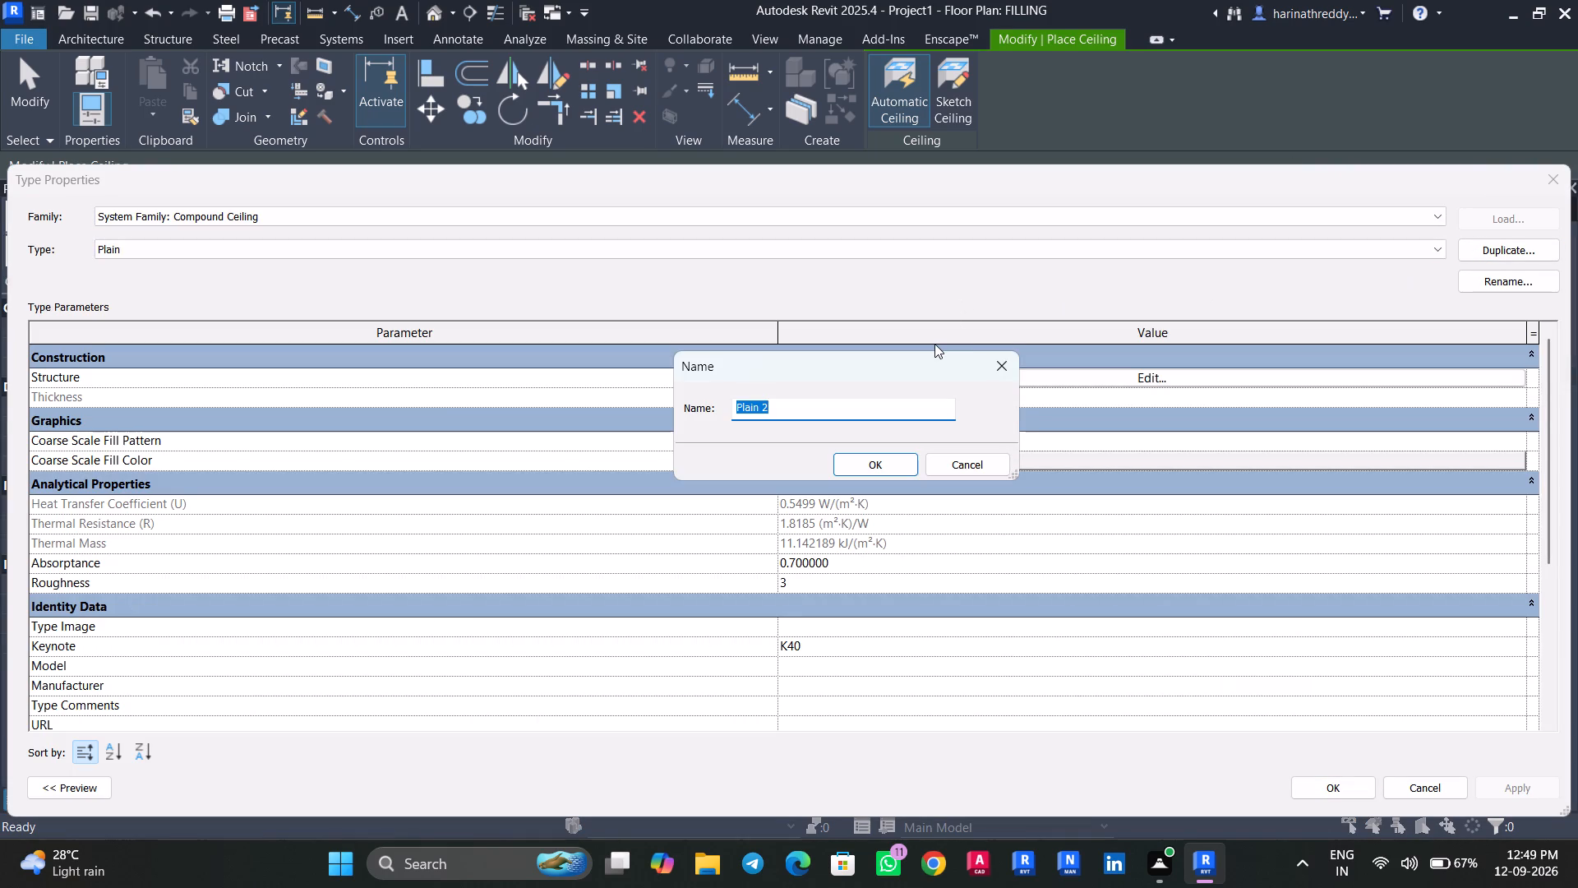
{"action": "type", "text": "CW"}
{"action": "key", "text": "BackSpace"}
{"action": "type", "text": "ELING"}
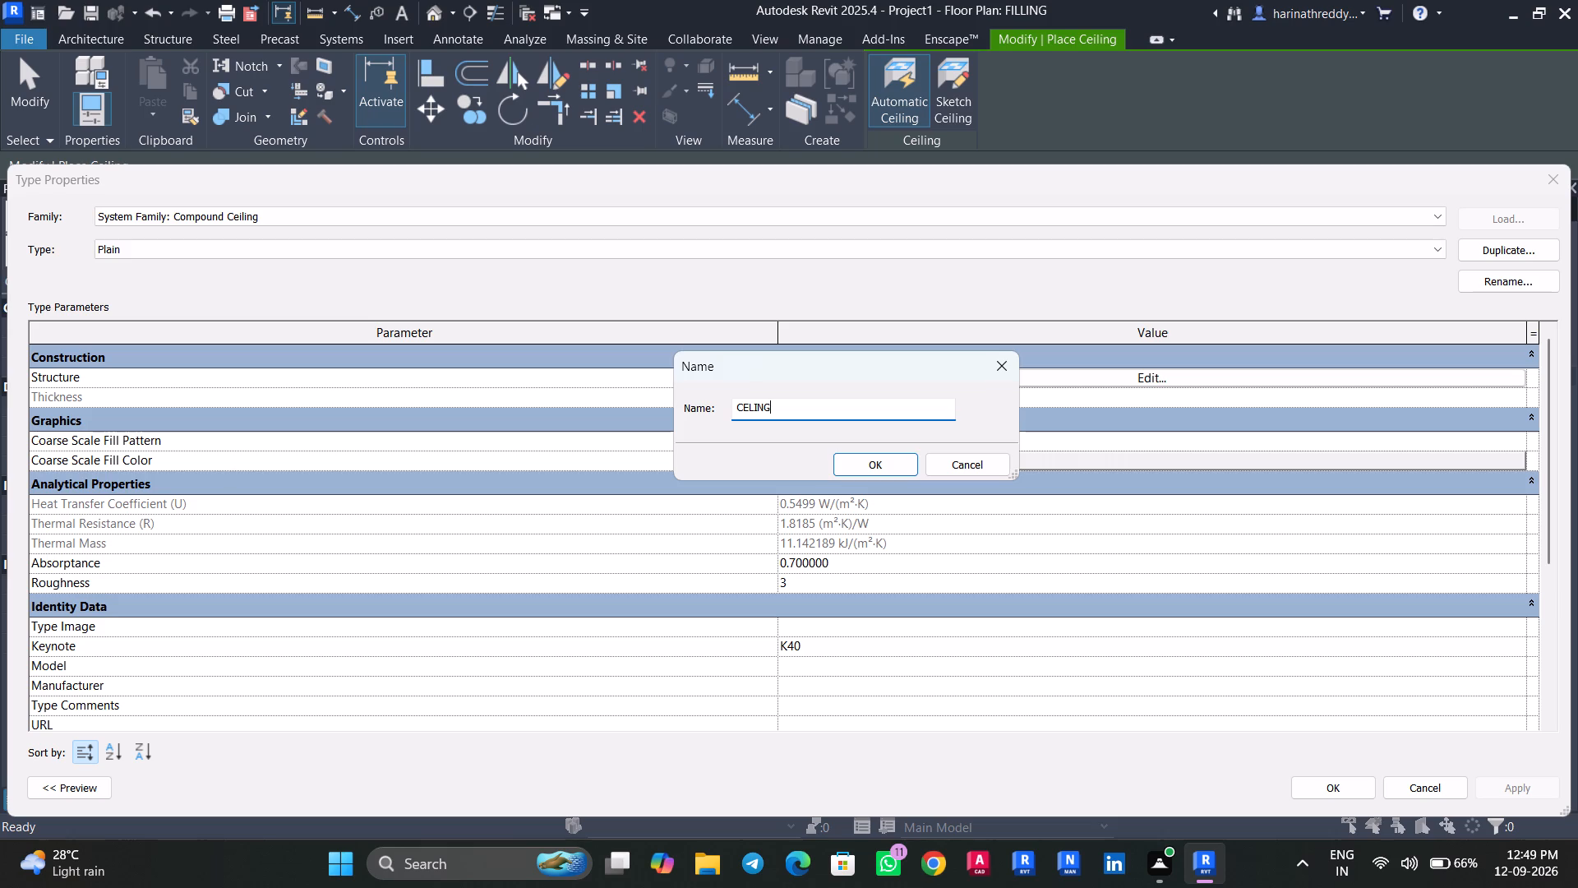
{"action": "left_click", "coordinate": [853, 474]}
{"action": "left_click", "coordinate": [1338, 780]}
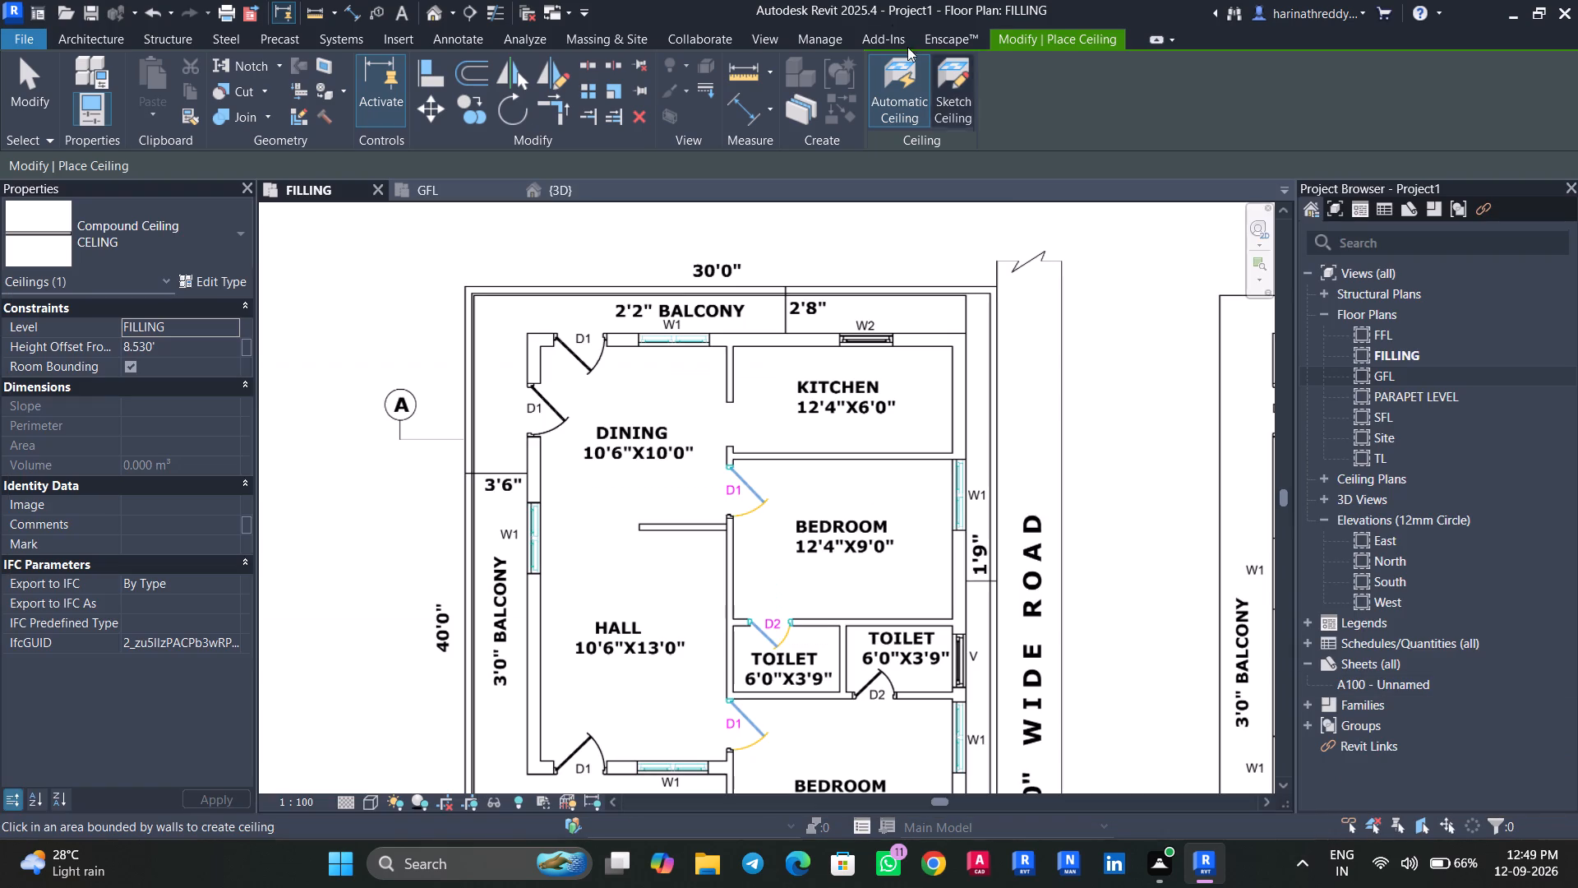
Start sketching the ceiling boundary with a line along the balcony-side wall's inner face, from the dining corner to the kitchen corner.
{"action": "left_click", "coordinate": [964, 109]}
{"action": "scroll", "coordinate": [643, 421], "scroll_direction": "down", "scroll_amount": 4}
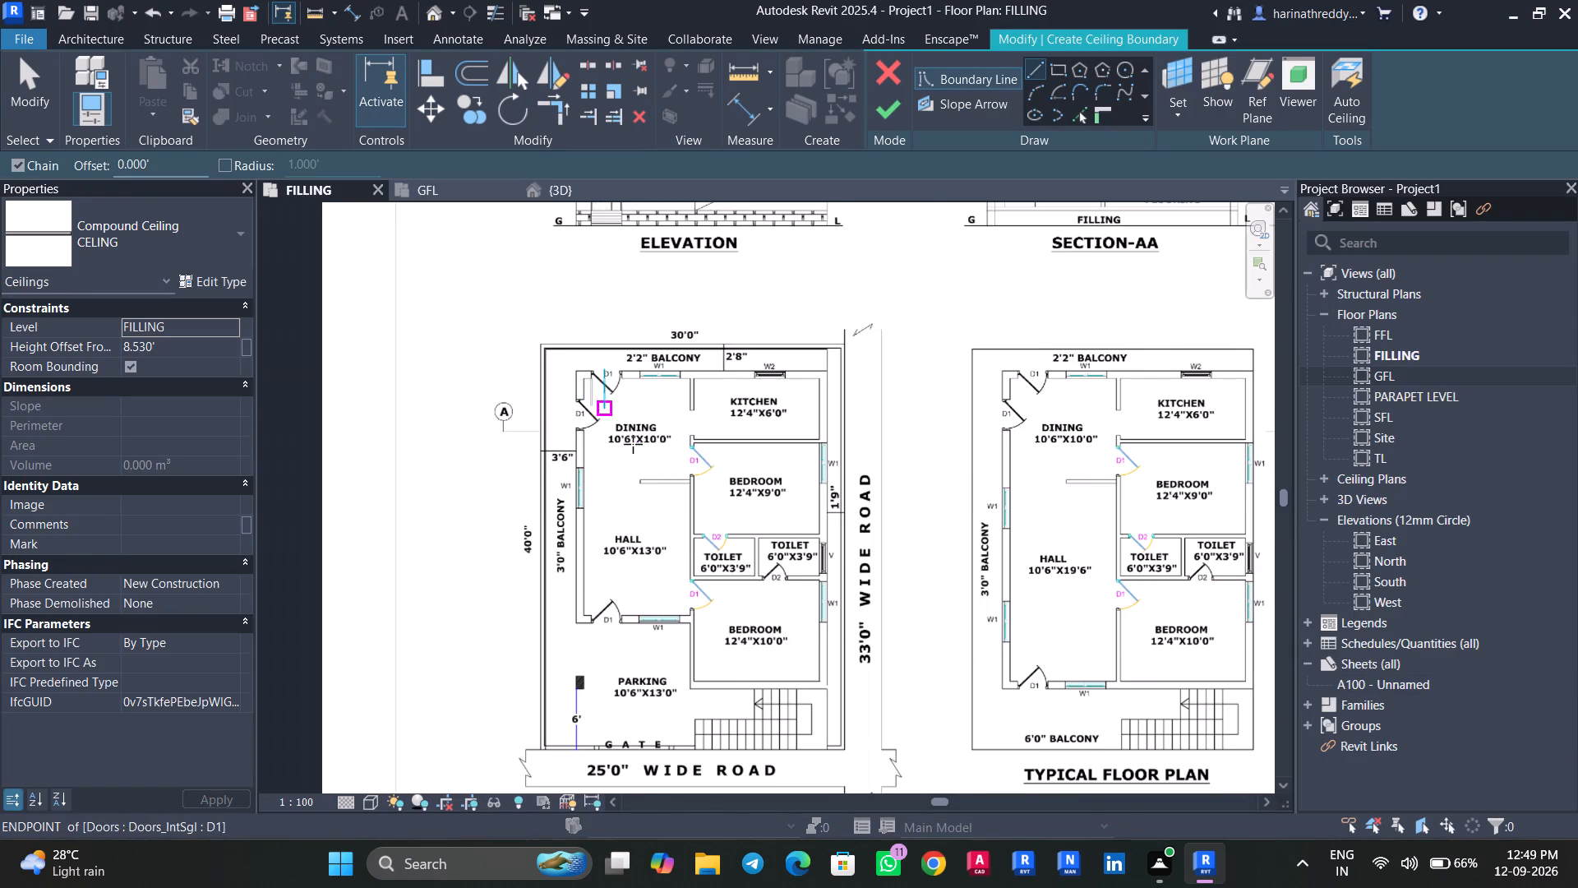
{"action": "middle_click_drag", "start_coordinate": [641, 443], "coordinate": [624, 401]}
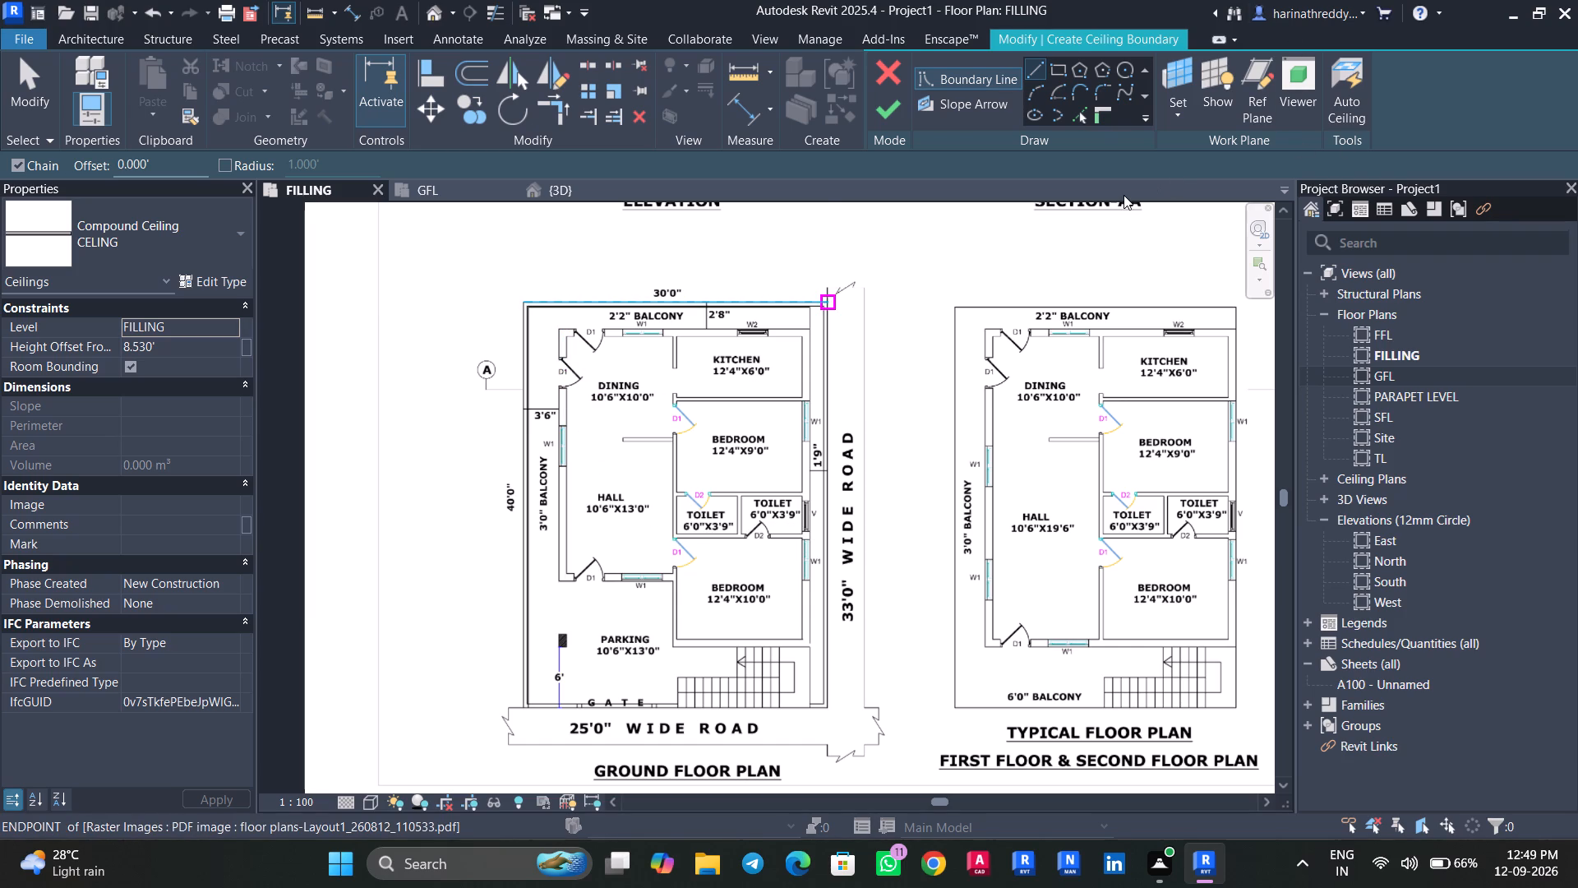
{"action": "scroll", "coordinate": [523, 373], "scroll_direction": "up", "scroll_amount": 5}
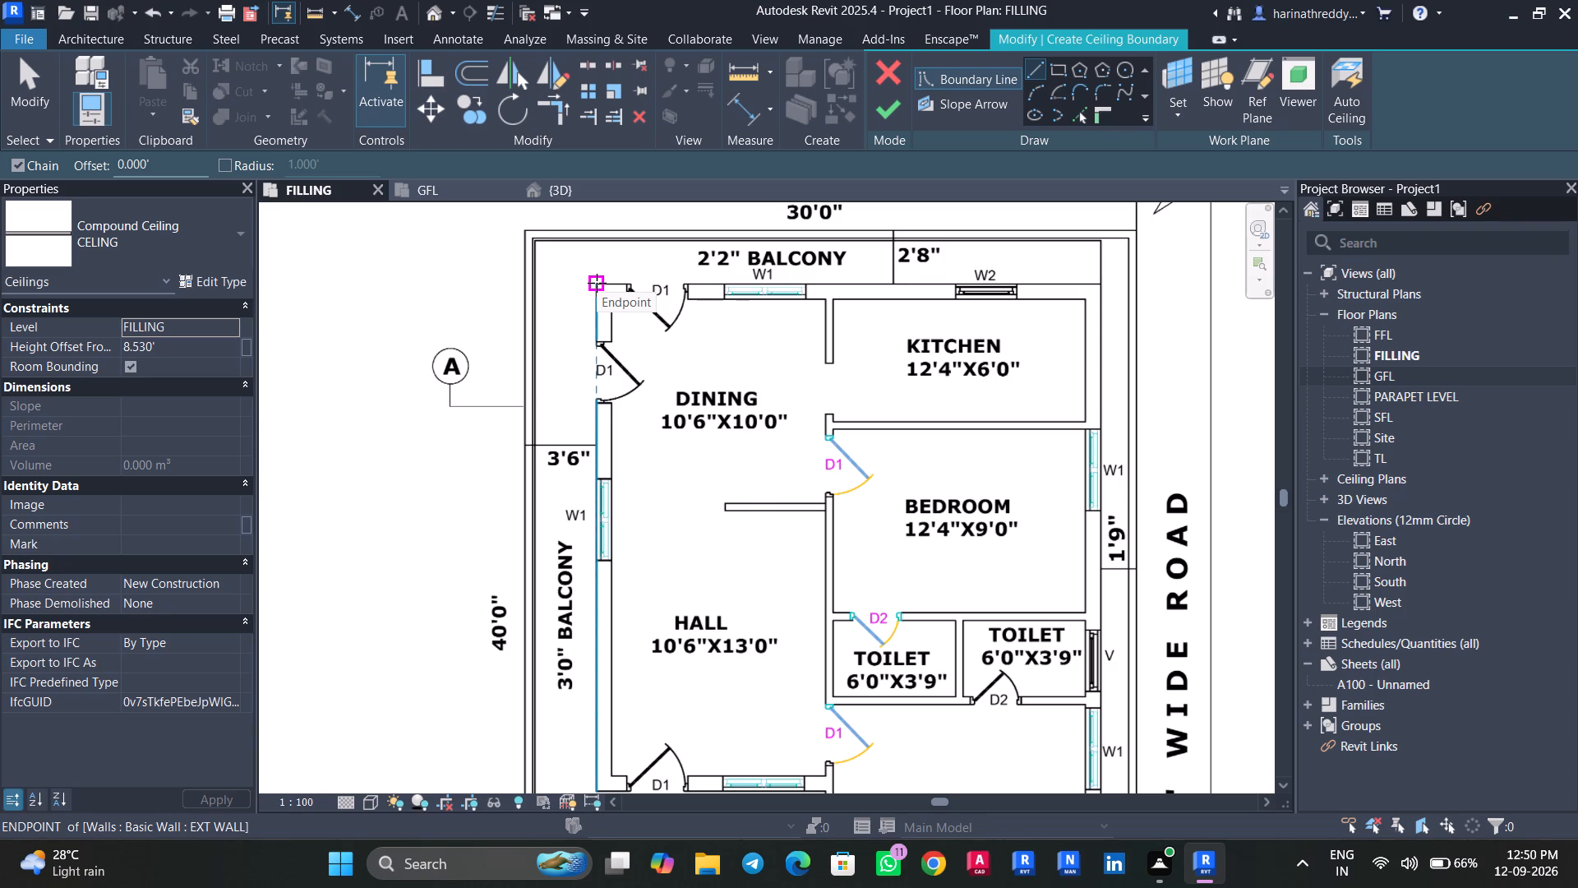
{"action": "scroll", "coordinate": [597, 283], "scroll_direction": "down", "scroll_amount": 3}
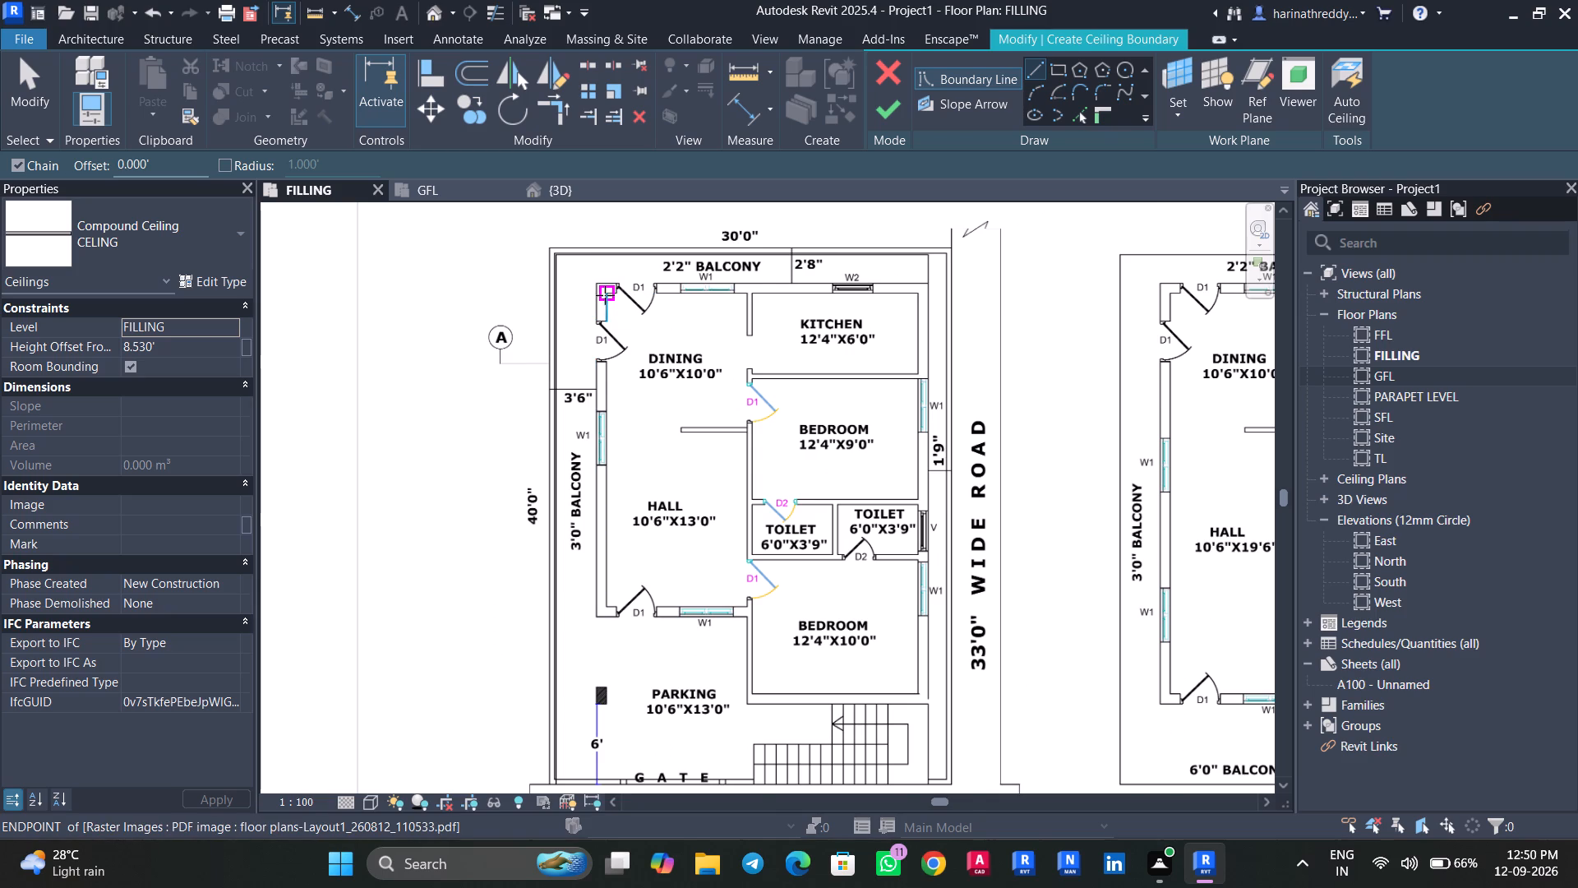
{"action": "scroll", "coordinate": [605, 295], "scroll_direction": "up", "scroll_amount": 3}
{"action": "scroll", "coordinate": [605, 295], "scroll_direction": "down", "scroll_amount": 1}
{"action": "scroll", "coordinate": [605, 295], "scroll_direction": "up", "scroll_amount": 1}
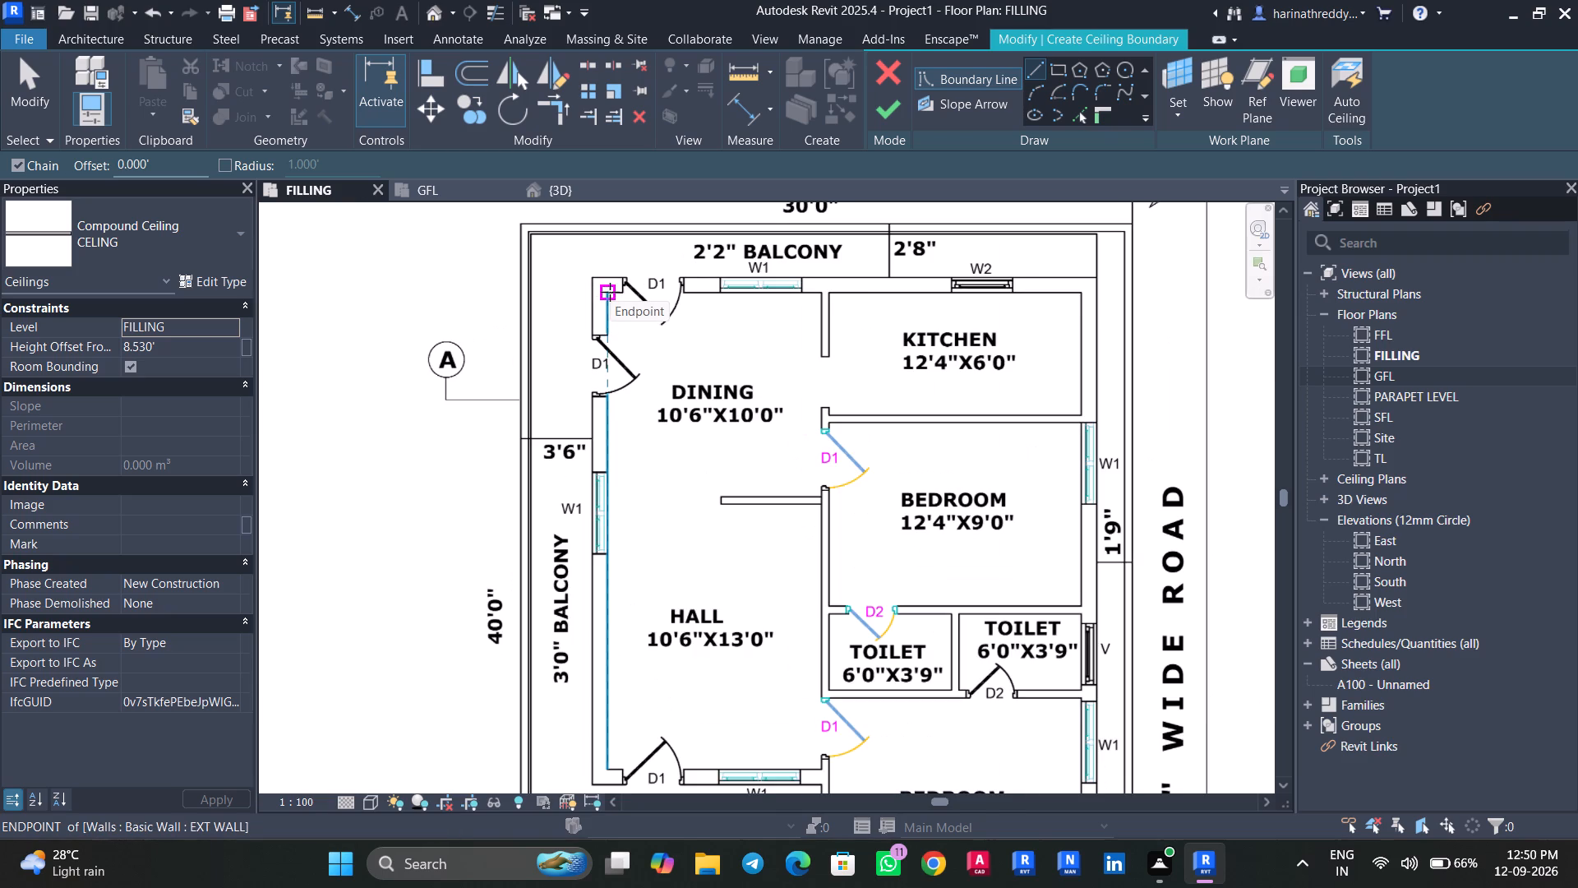
{"action": "left_click", "coordinate": [610, 292]}
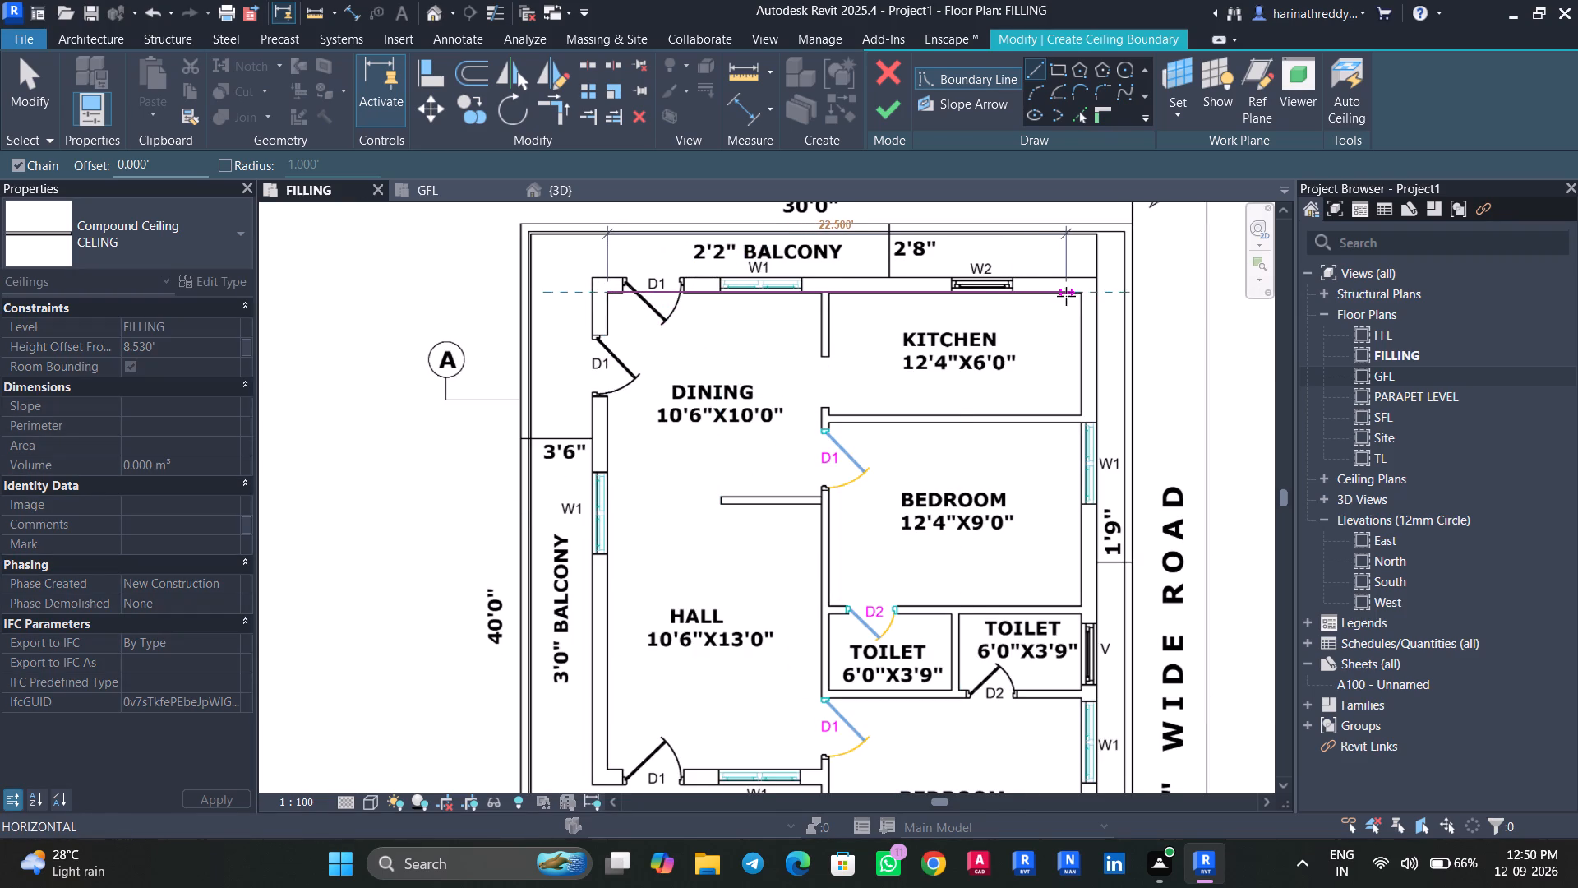
{"action": "left_click", "coordinate": [1087, 291]}
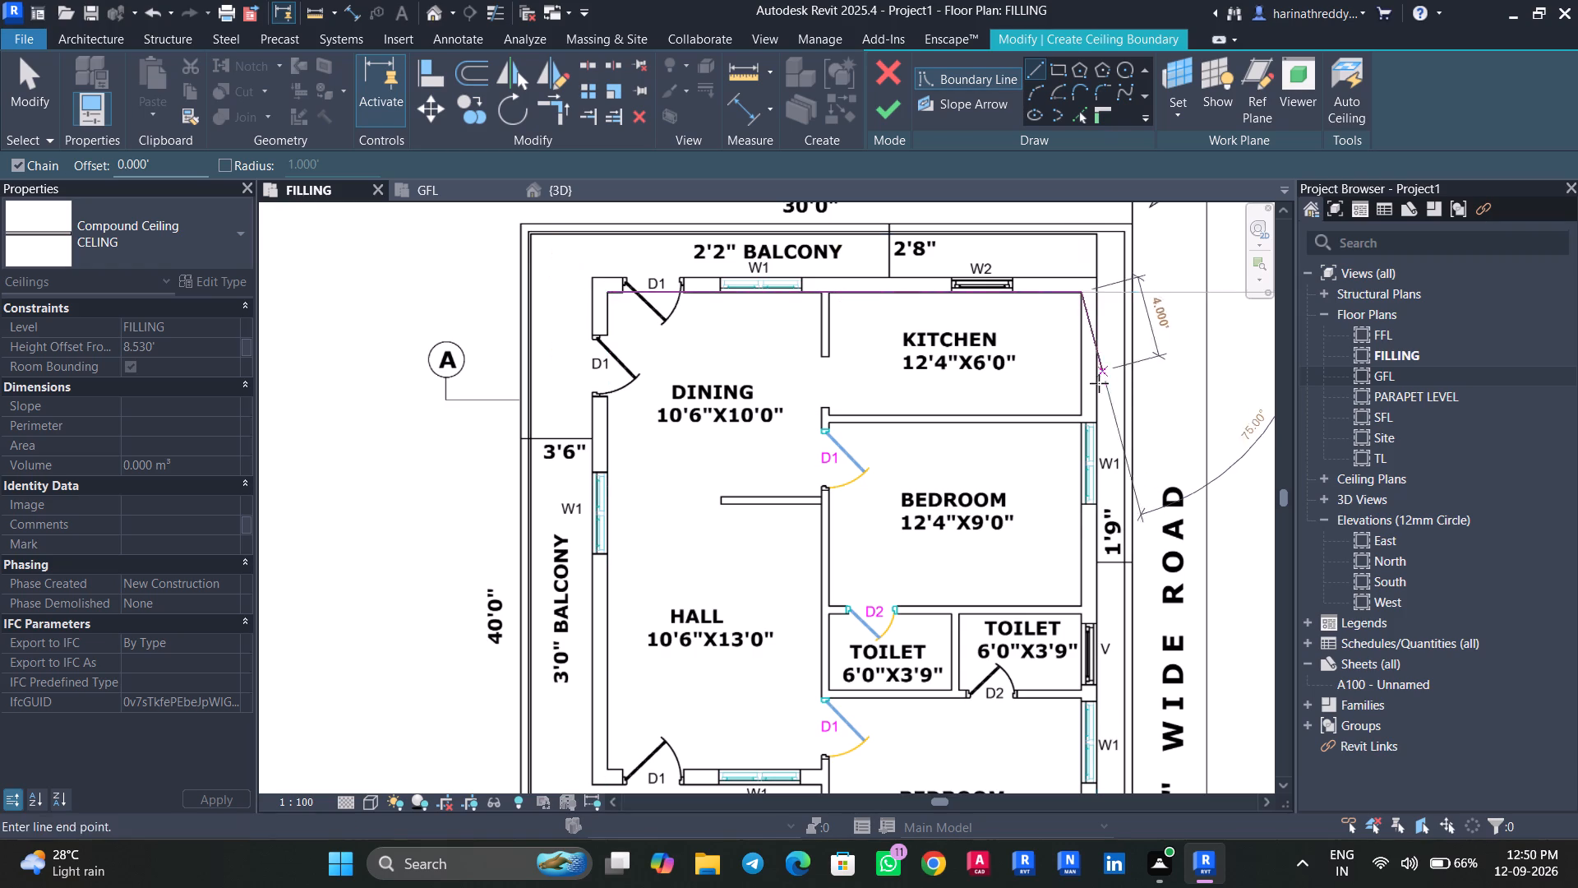
Continue the ceiling boundary along the road-side wall's inner face, then about 12.375' along the stair-side wall of the 12'4"X10'0" bedroom.
{"action": "scroll", "coordinate": [1065, 427], "scroll_direction": "down", "scroll_amount": 3}
{"action": "middle_click_drag", "start_coordinate": [1064, 427], "coordinate": [1028, 315]}
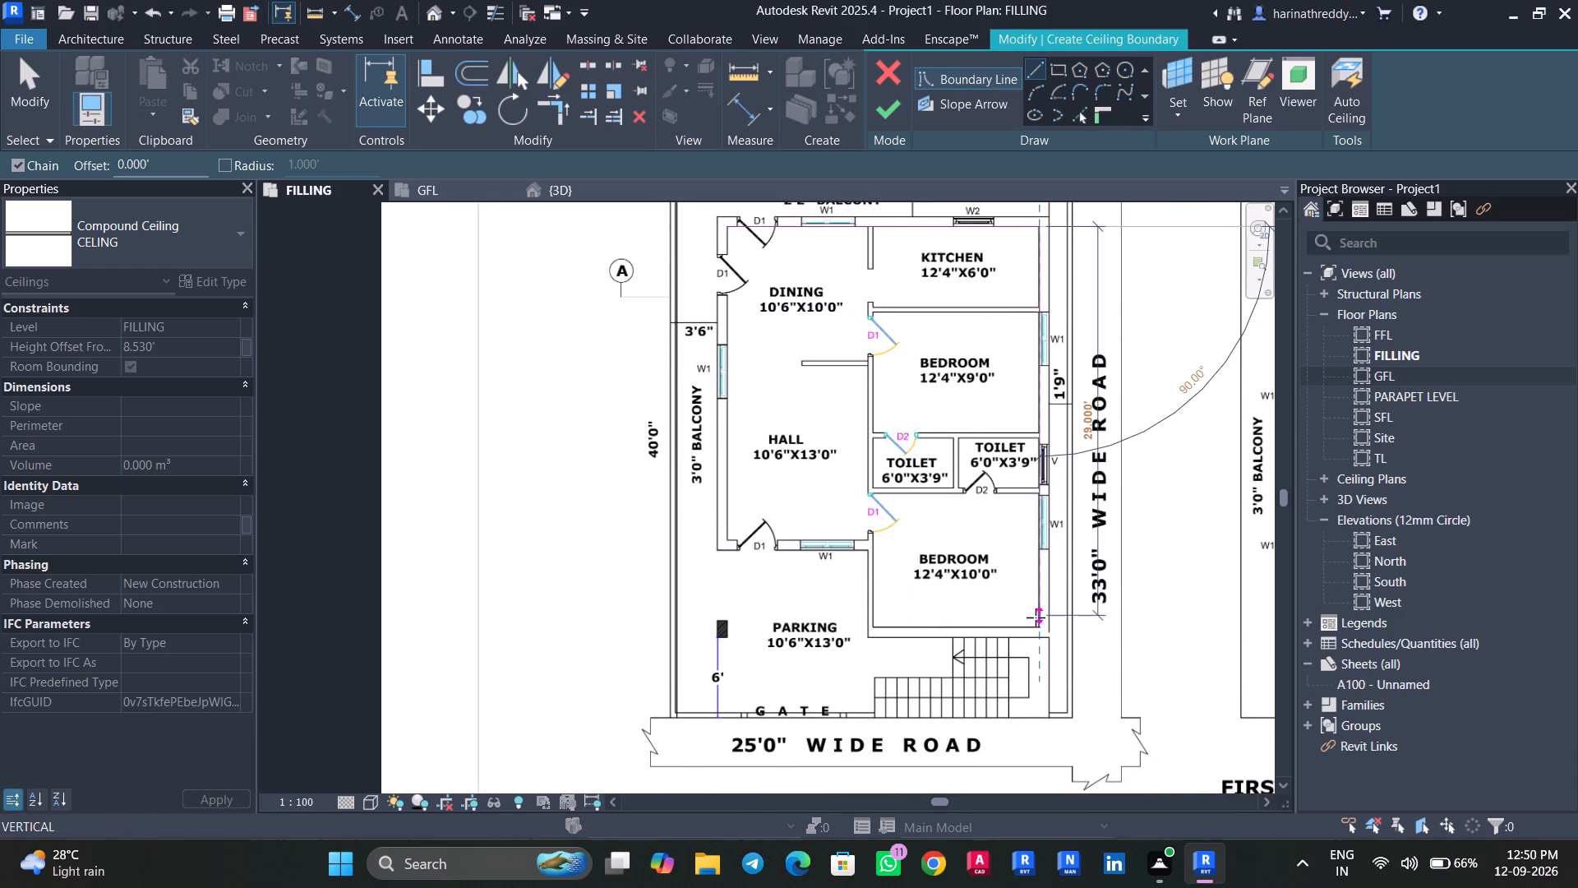
{"action": "scroll", "coordinate": [1031, 625], "scroll_direction": "up", "scroll_amount": 9}
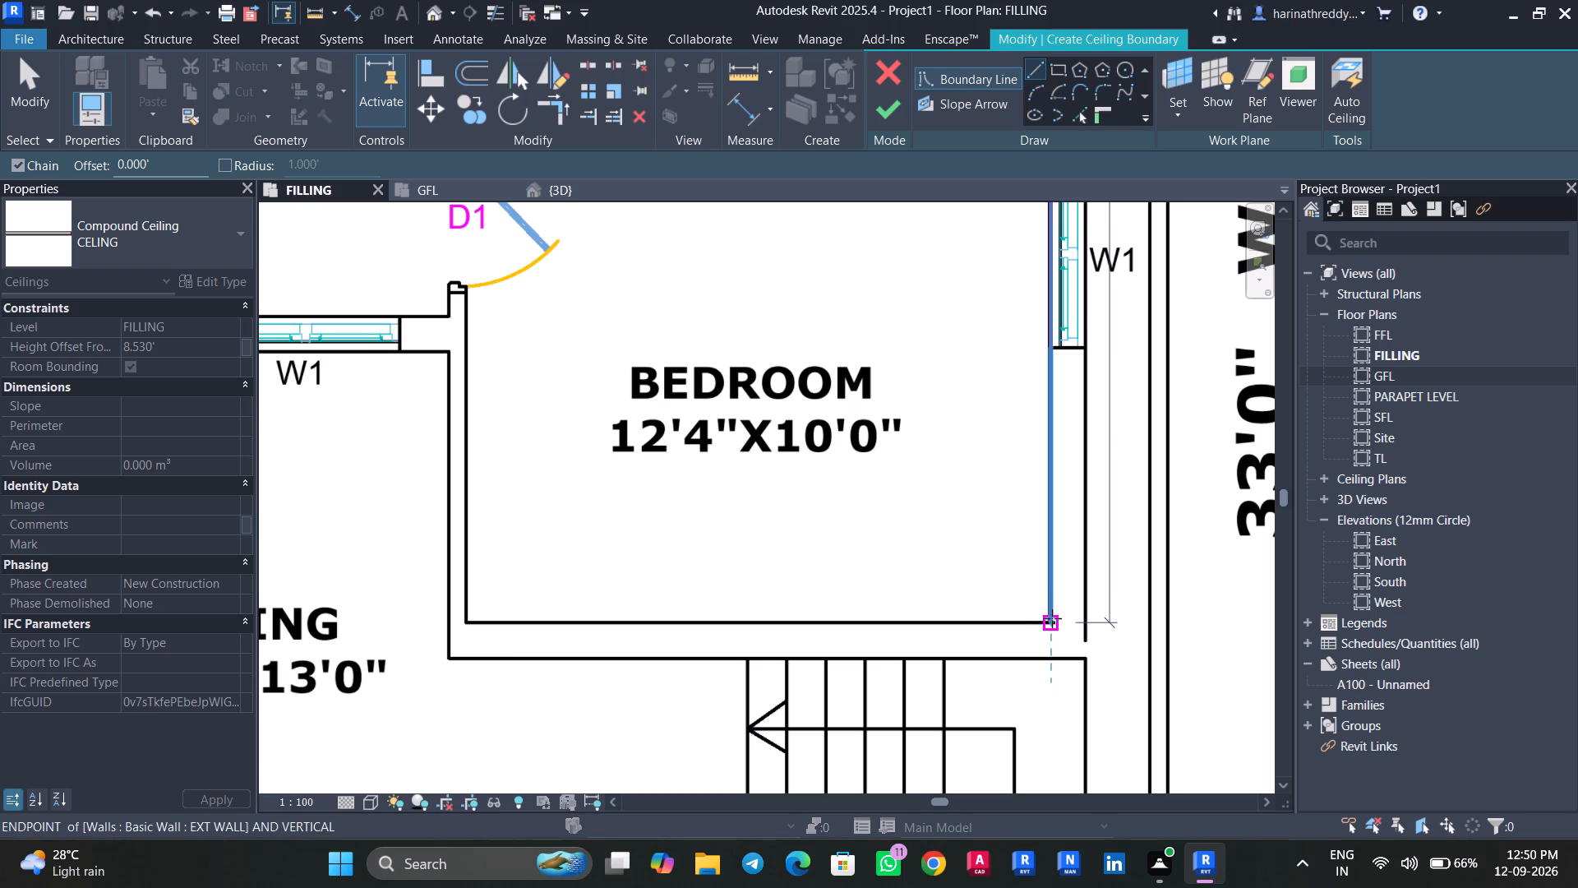
{"action": "left_click", "coordinate": [1051, 621]}
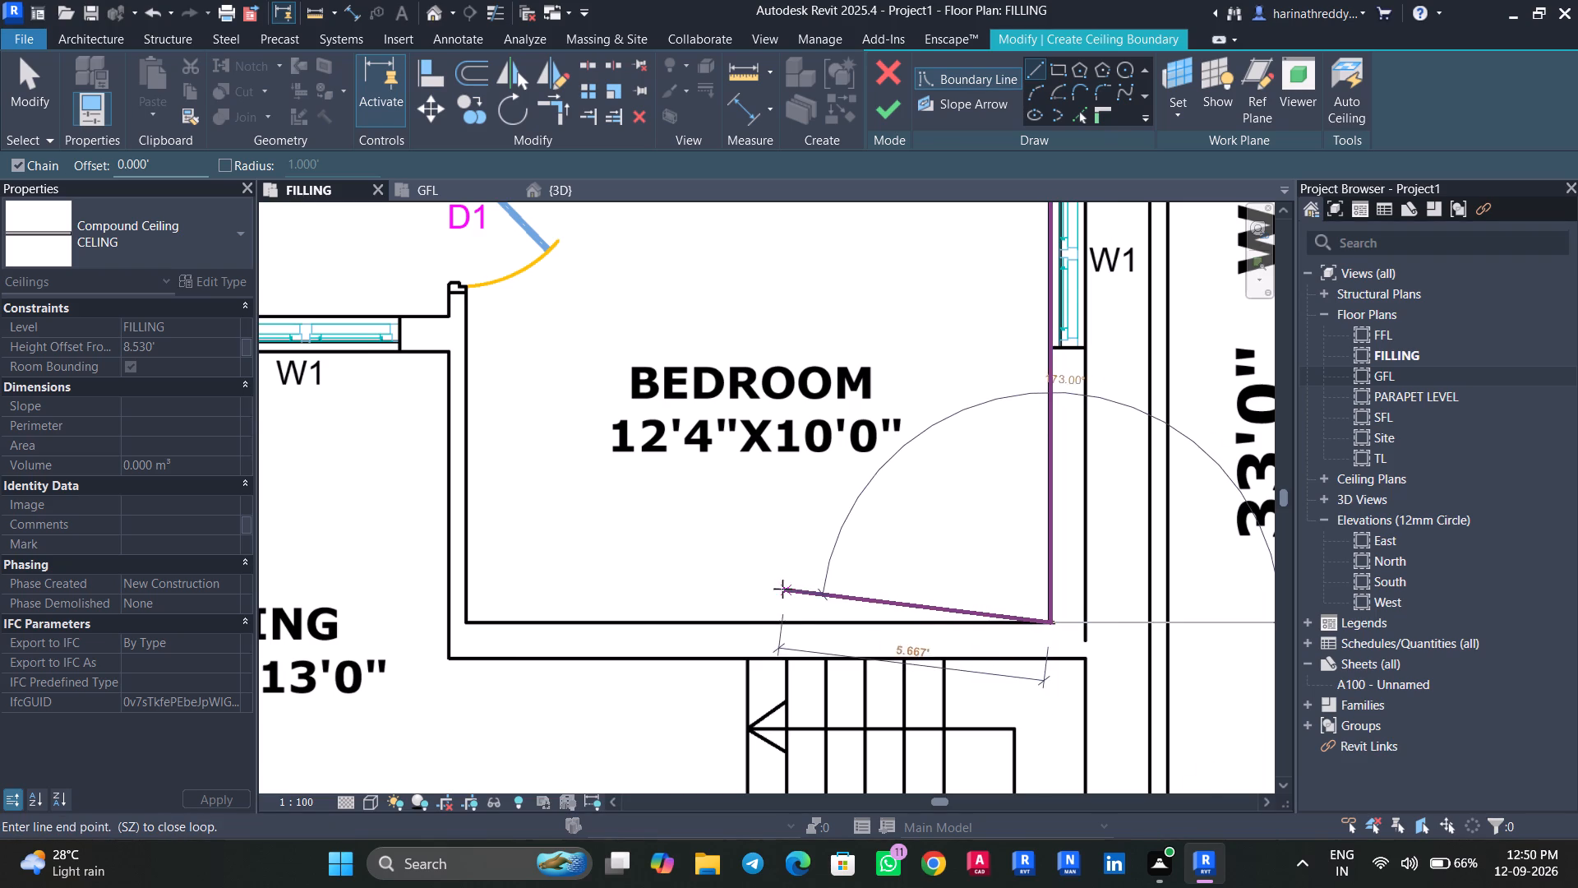
{"action": "left_click", "coordinate": [464, 620]}
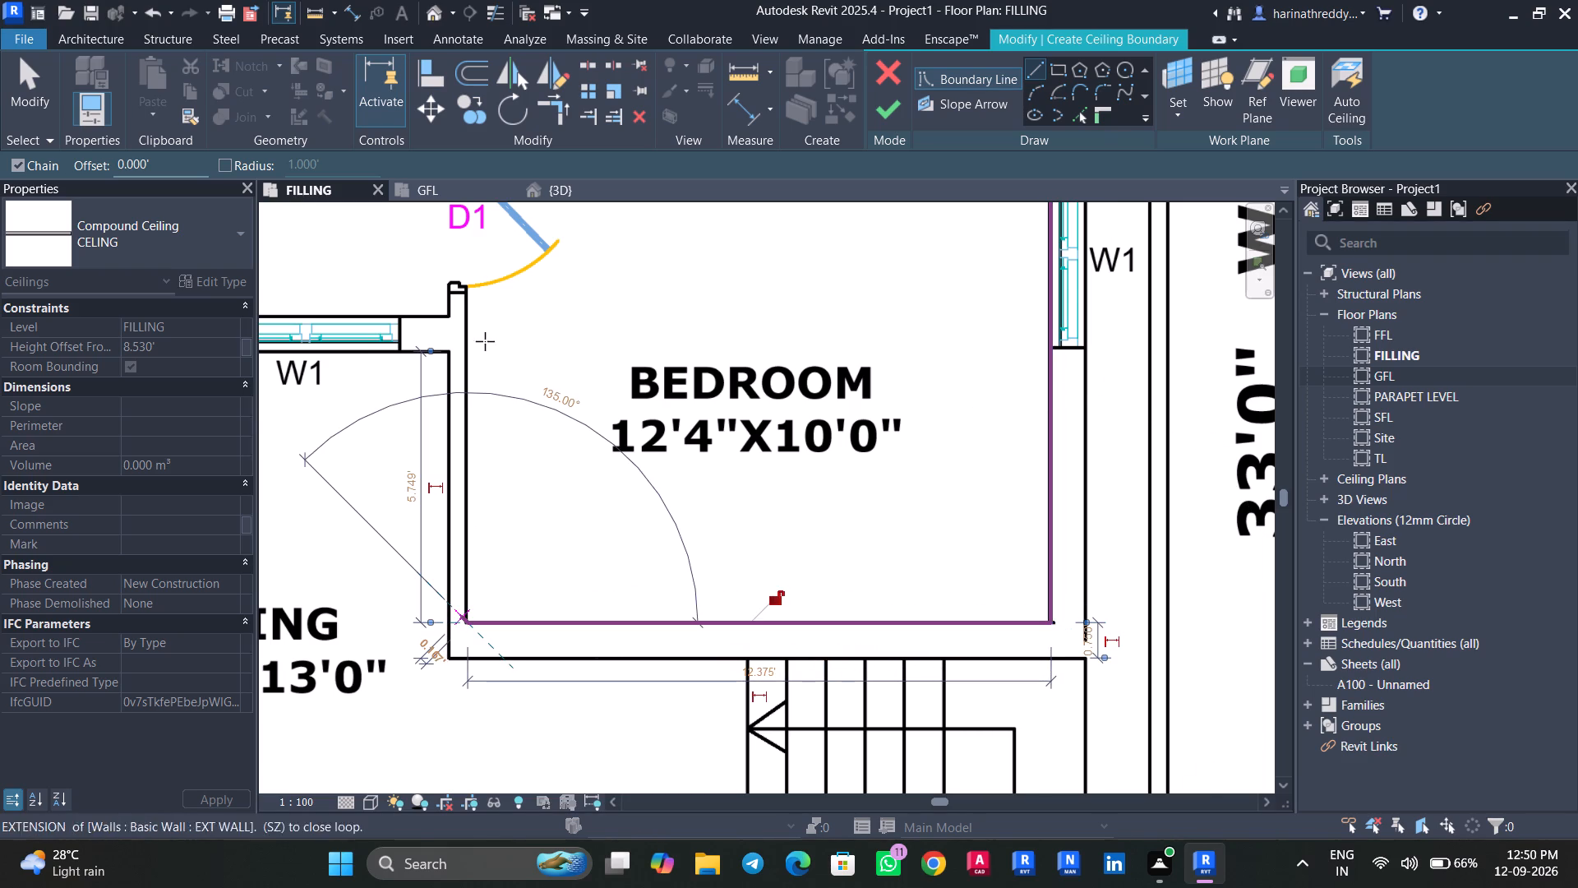
Continue the ceiling boundary along the 12'4"X10'0" bedroom's parking-side wall up to the line of the hall's parking-side wall.
{"action": "scroll", "coordinate": [466, 292], "scroll_direction": "down", "scroll_amount": 2}
{"action": "middle_click_drag", "start_coordinate": [467, 292], "coordinate": [469, 292]}
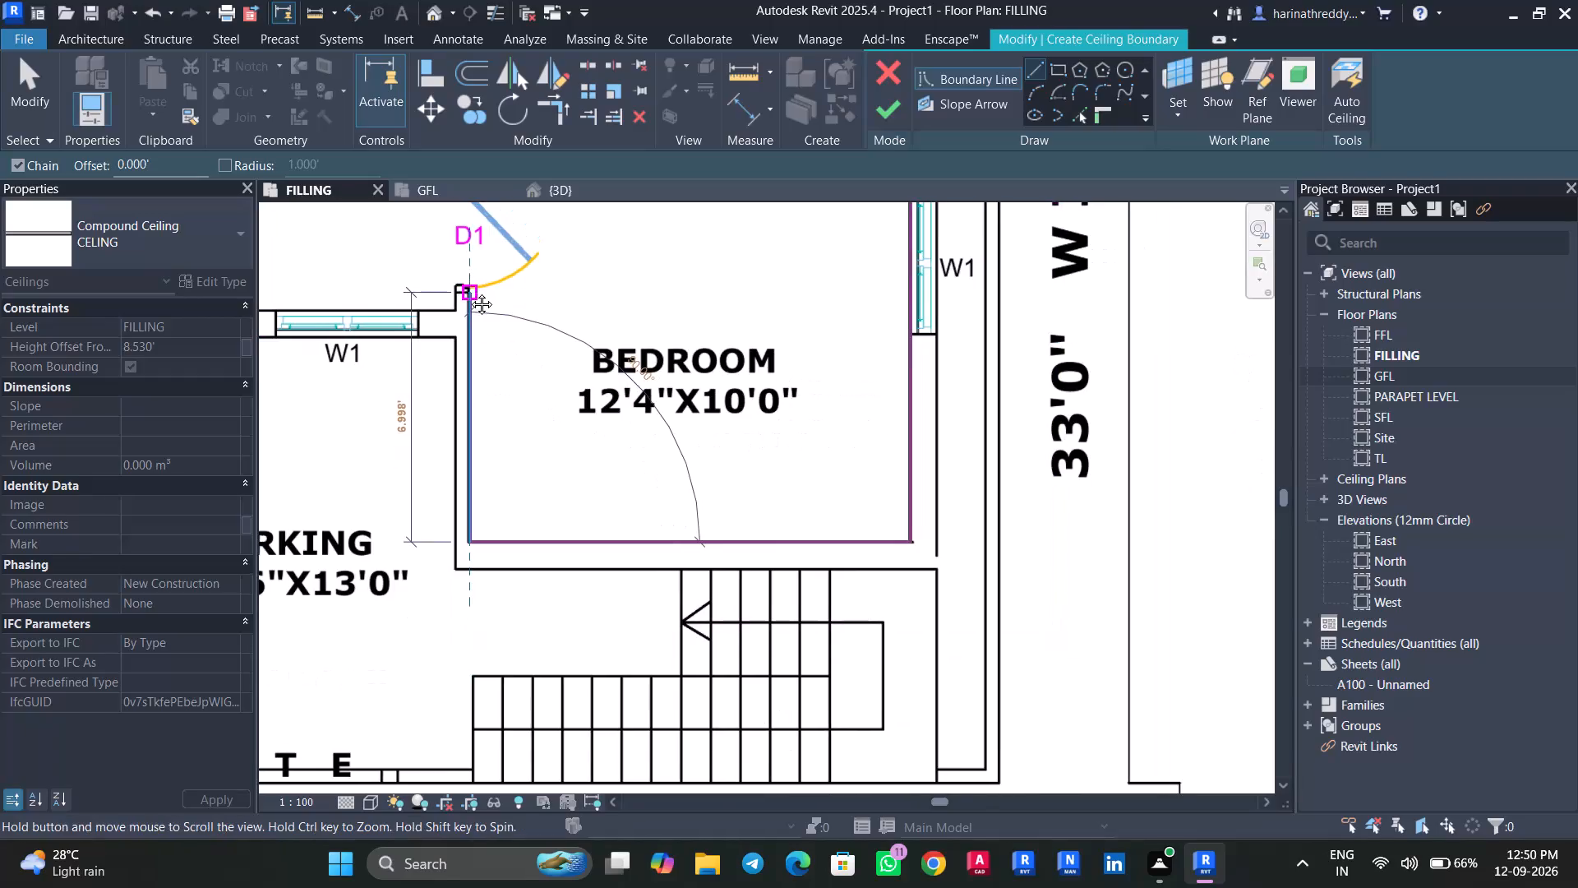
{"action": "middle_click_drag", "start_coordinate": [469, 292], "coordinate": [471, 599]}
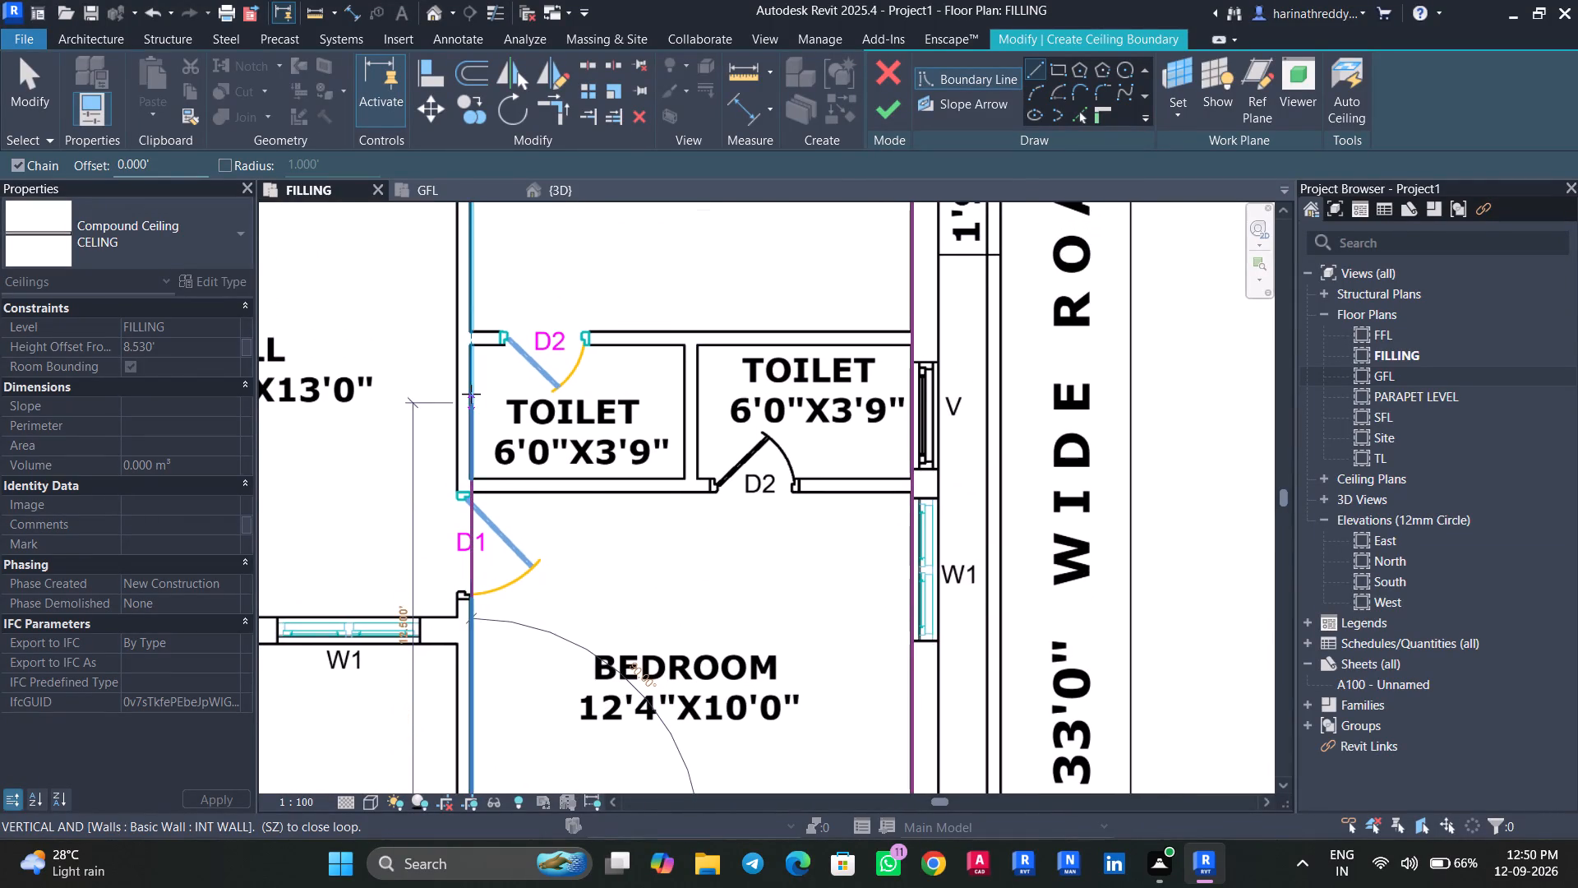
{"action": "scroll", "coordinate": [471, 394], "scroll_direction": "down", "scroll_amount": 6}
{"action": "scroll", "coordinate": [471, 394], "scroll_direction": "up", "scroll_amount": 4}
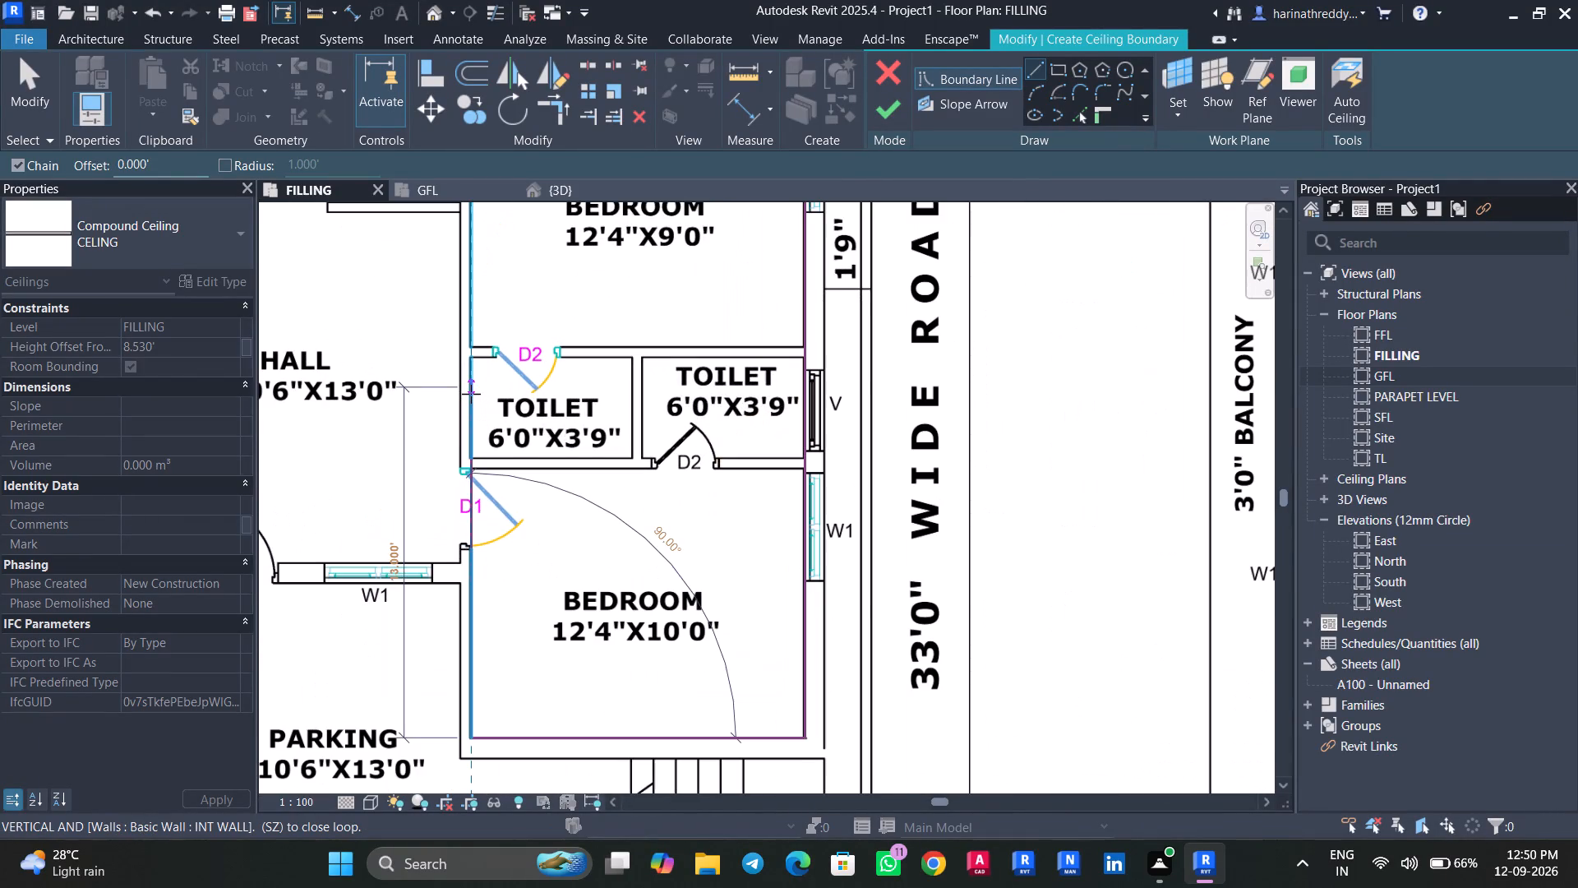
{"action": "scroll", "coordinate": [471, 393], "scroll_direction": "down", "scroll_amount": 4}
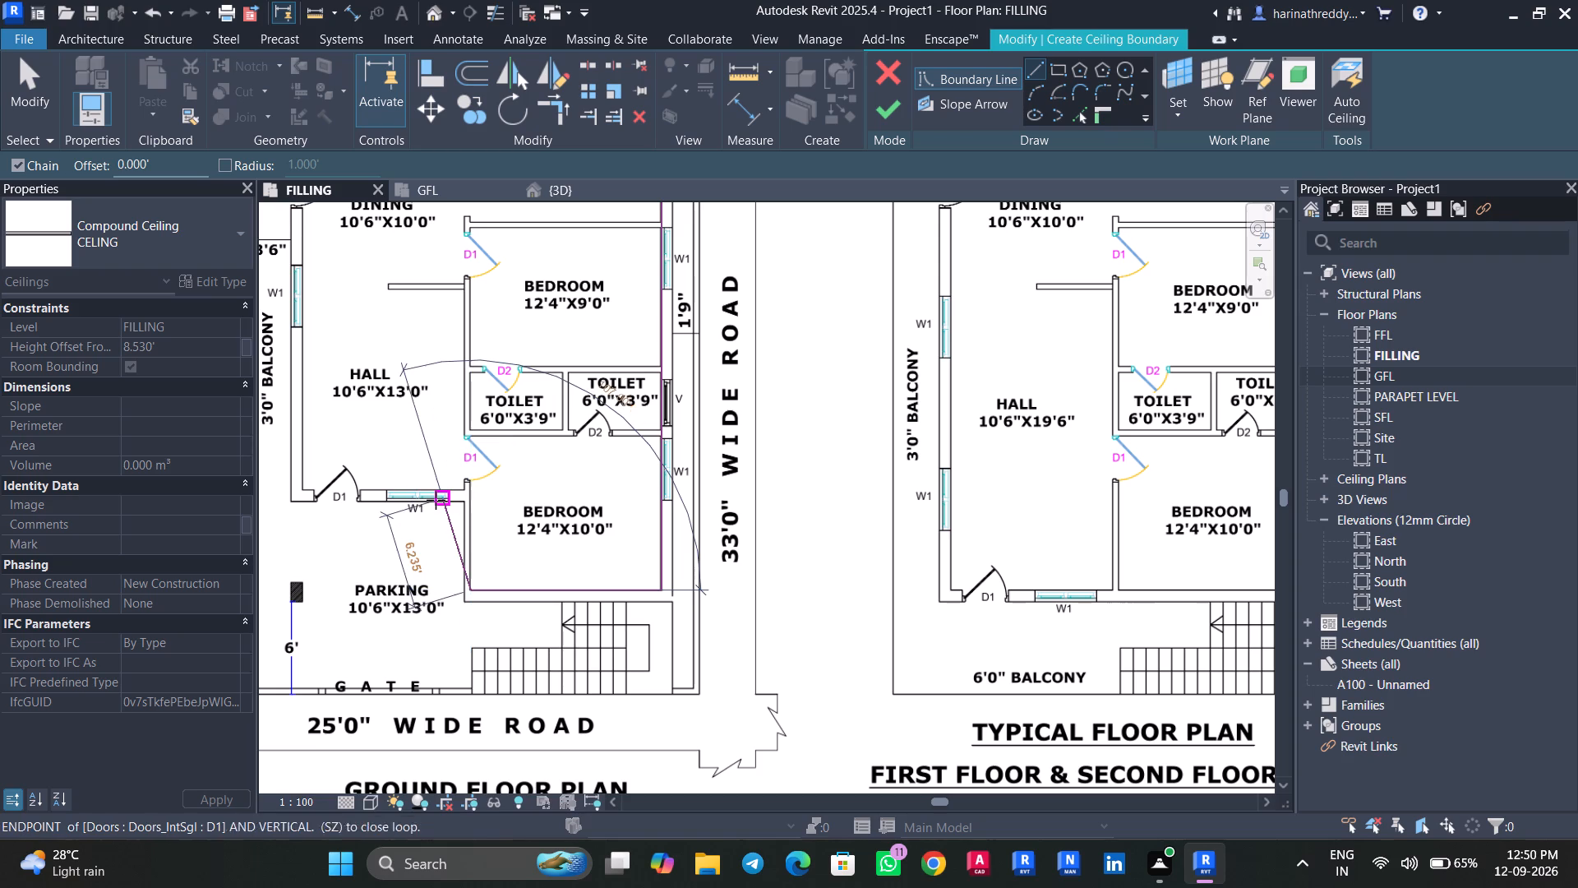
{"action": "scroll", "coordinate": [479, 499], "scroll_direction": "up", "scroll_amount": 12}
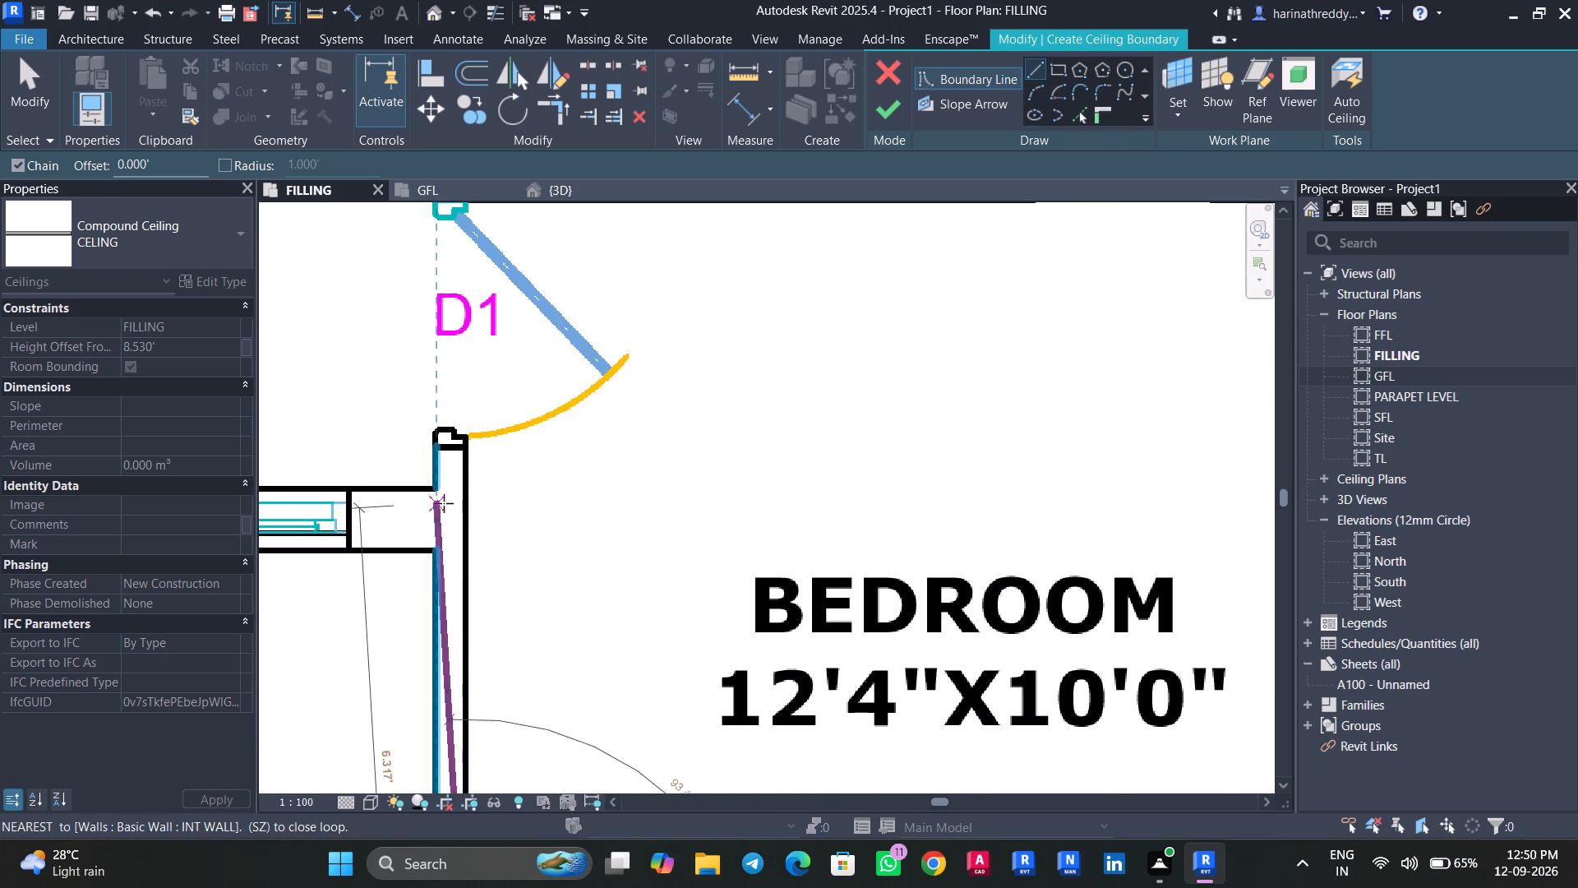
{"action": "left_click", "coordinate": [463, 493]}
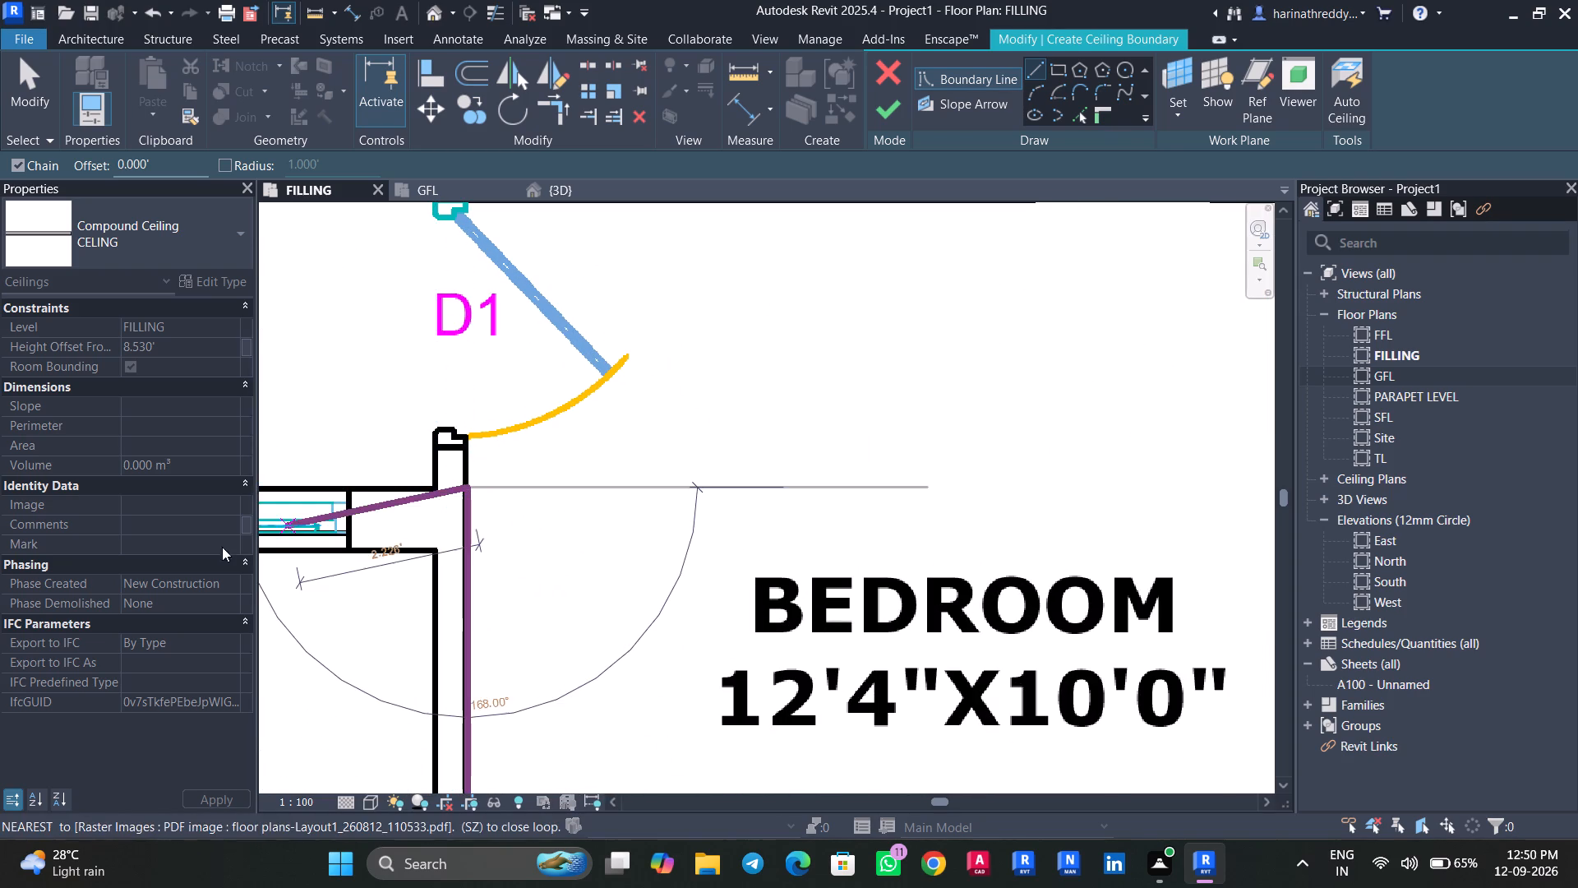
Continue the ceiling boundary about 10.875' along the inner face of the hall's parking-side wall to the hall's balcony corner.
{"action": "scroll", "coordinate": [326, 493], "scroll_direction": "down", "scroll_amount": 2}
{"action": "scroll", "coordinate": [326, 493], "scroll_direction": "up", "scroll_amount": 1}
{"action": "scroll", "coordinate": [326, 493], "scroll_direction": "down", "scroll_amount": 5}
{"action": "middle_click_drag", "start_coordinate": [326, 493], "coordinate": [666, 564]}
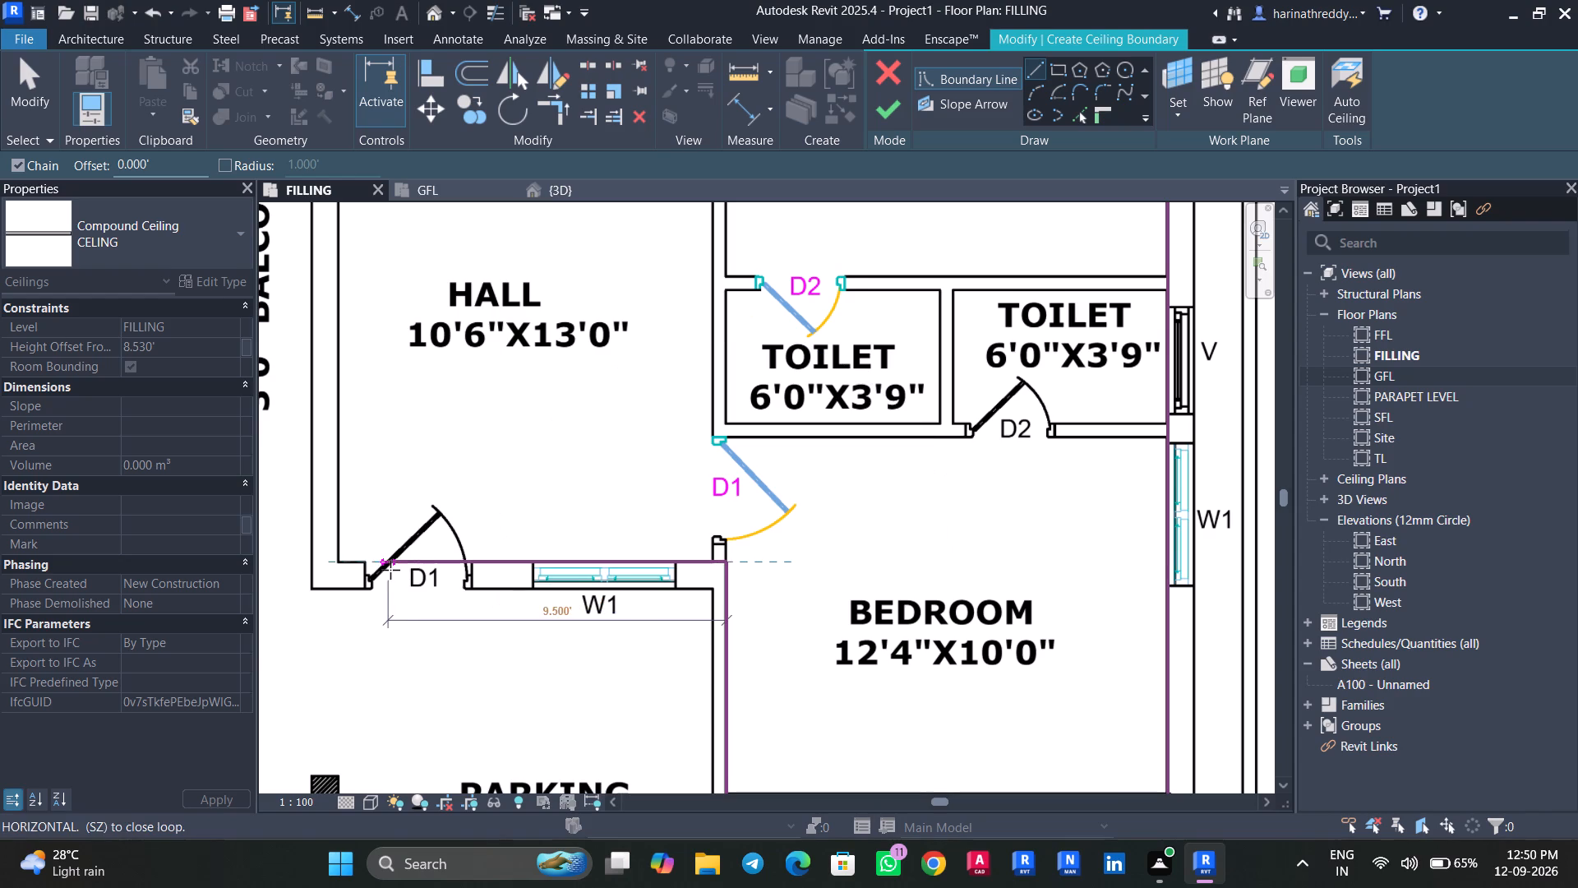
{"action": "left_click", "coordinate": [338, 560]}
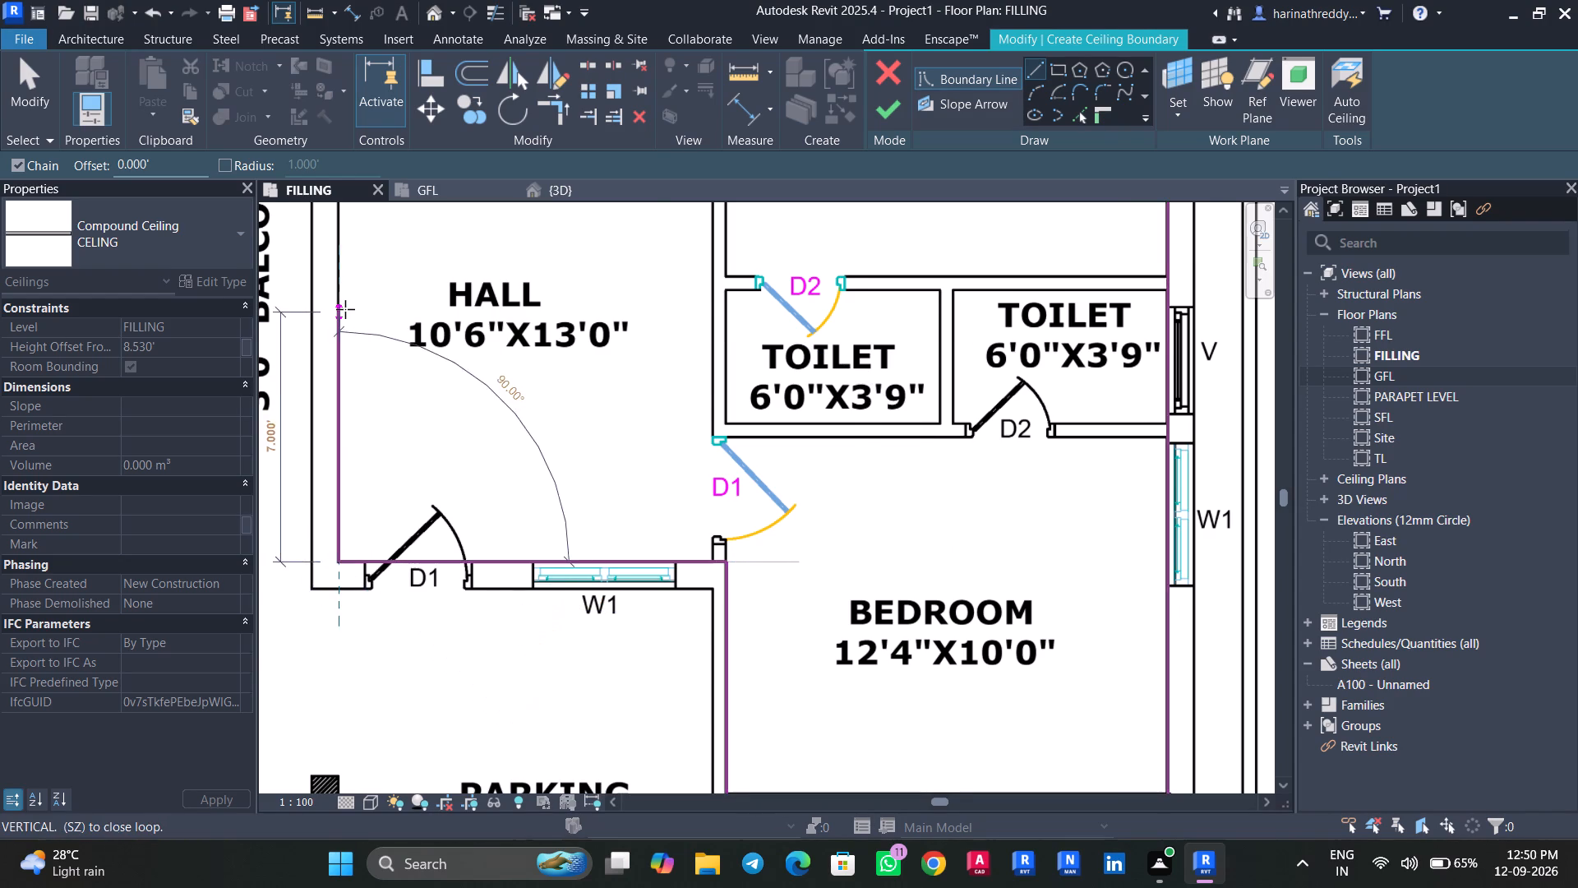
Close the ceiling boundary along the 3'0" balcony-side wall's inner face, from the hall corner to the dining corner.
{"action": "scroll", "coordinate": [345, 309], "scroll_direction": "down", "scroll_amount": 1}
{"action": "scroll", "coordinate": [345, 309], "scroll_direction": "up", "scroll_amount": 2}
{"action": "scroll", "coordinate": [345, 309], "scroll_direction": "down", "scroll_amount": 2}
{"action": "middle_click_drag", "start_coordinate": [345, 309], "coordinate": [337, 887]}
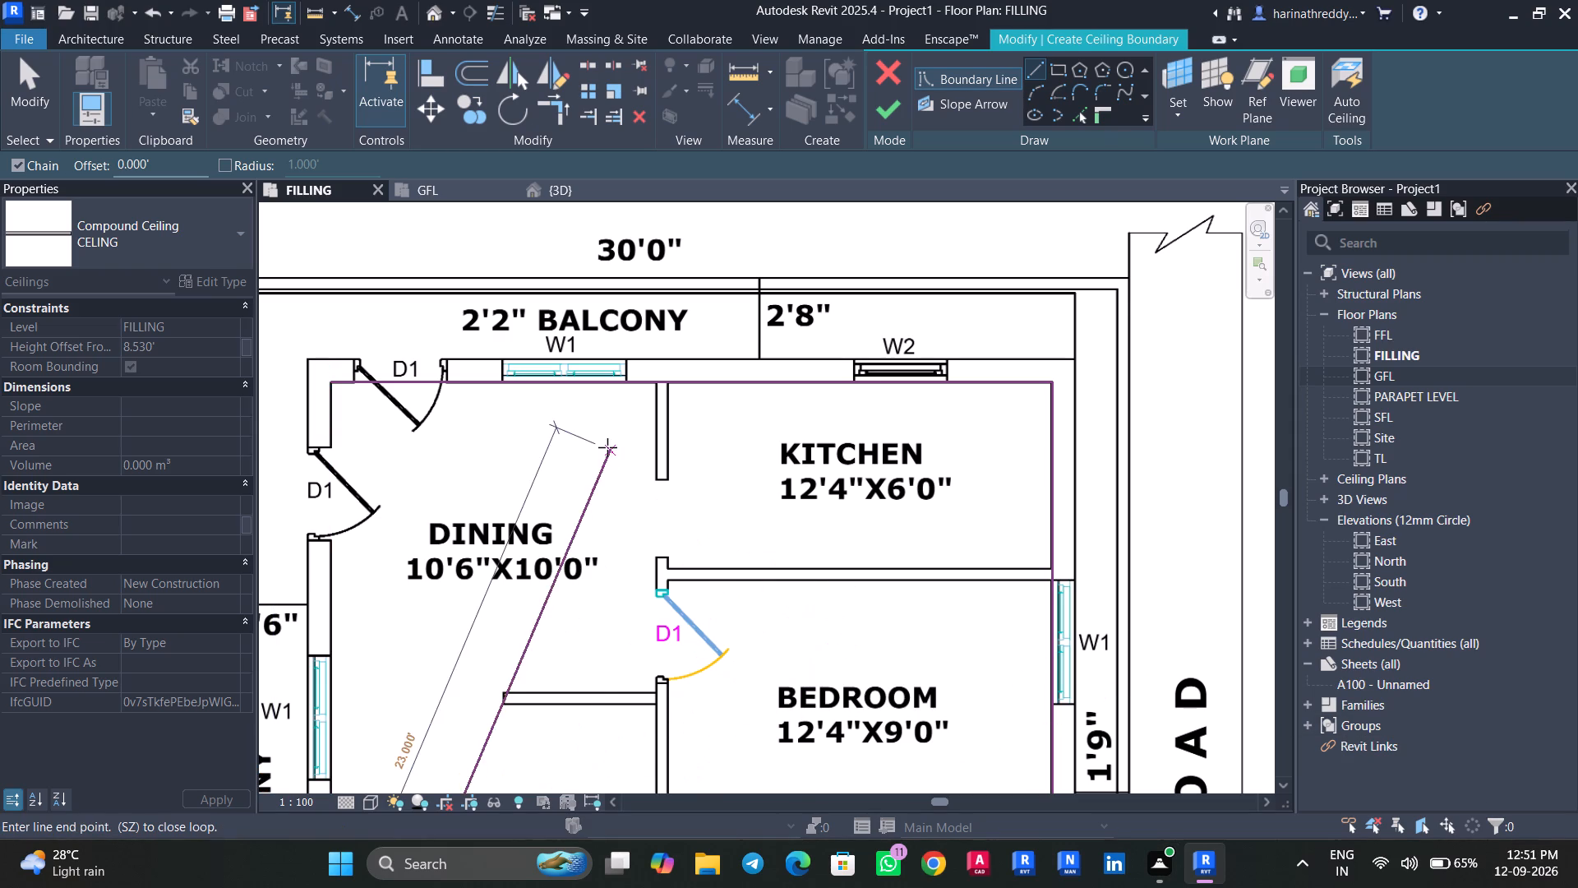
{"action": "left_click", "coordinate": [325, 381]}
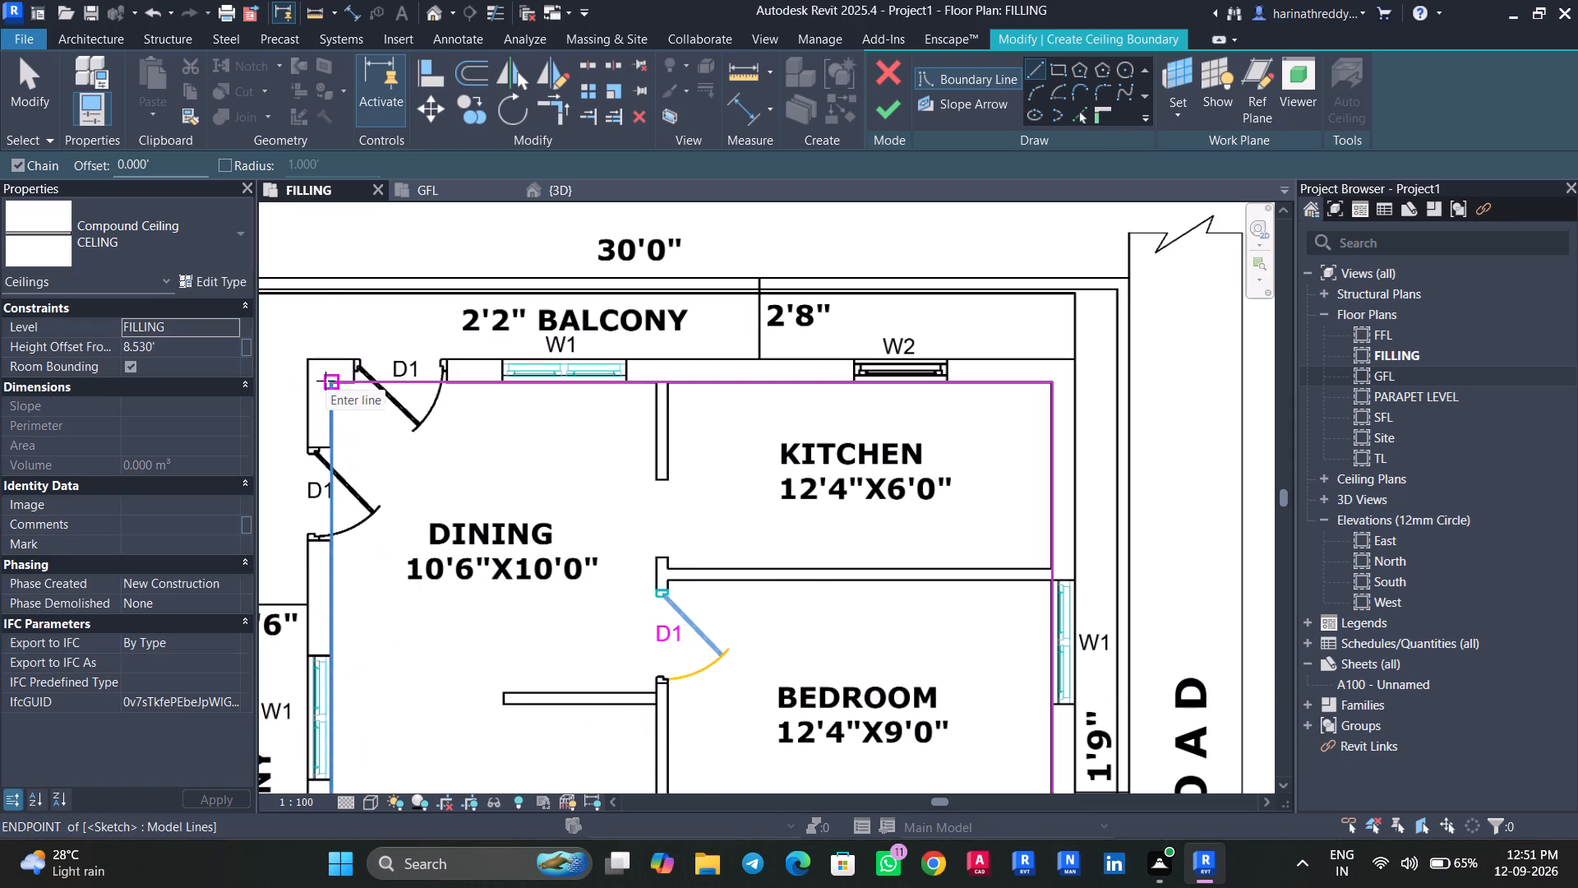
Set the ceiling's level to GFL and its height offset to 8', and finish the ceiling sketch.
{"action": "left_click", "coordinate": [238, 326]}
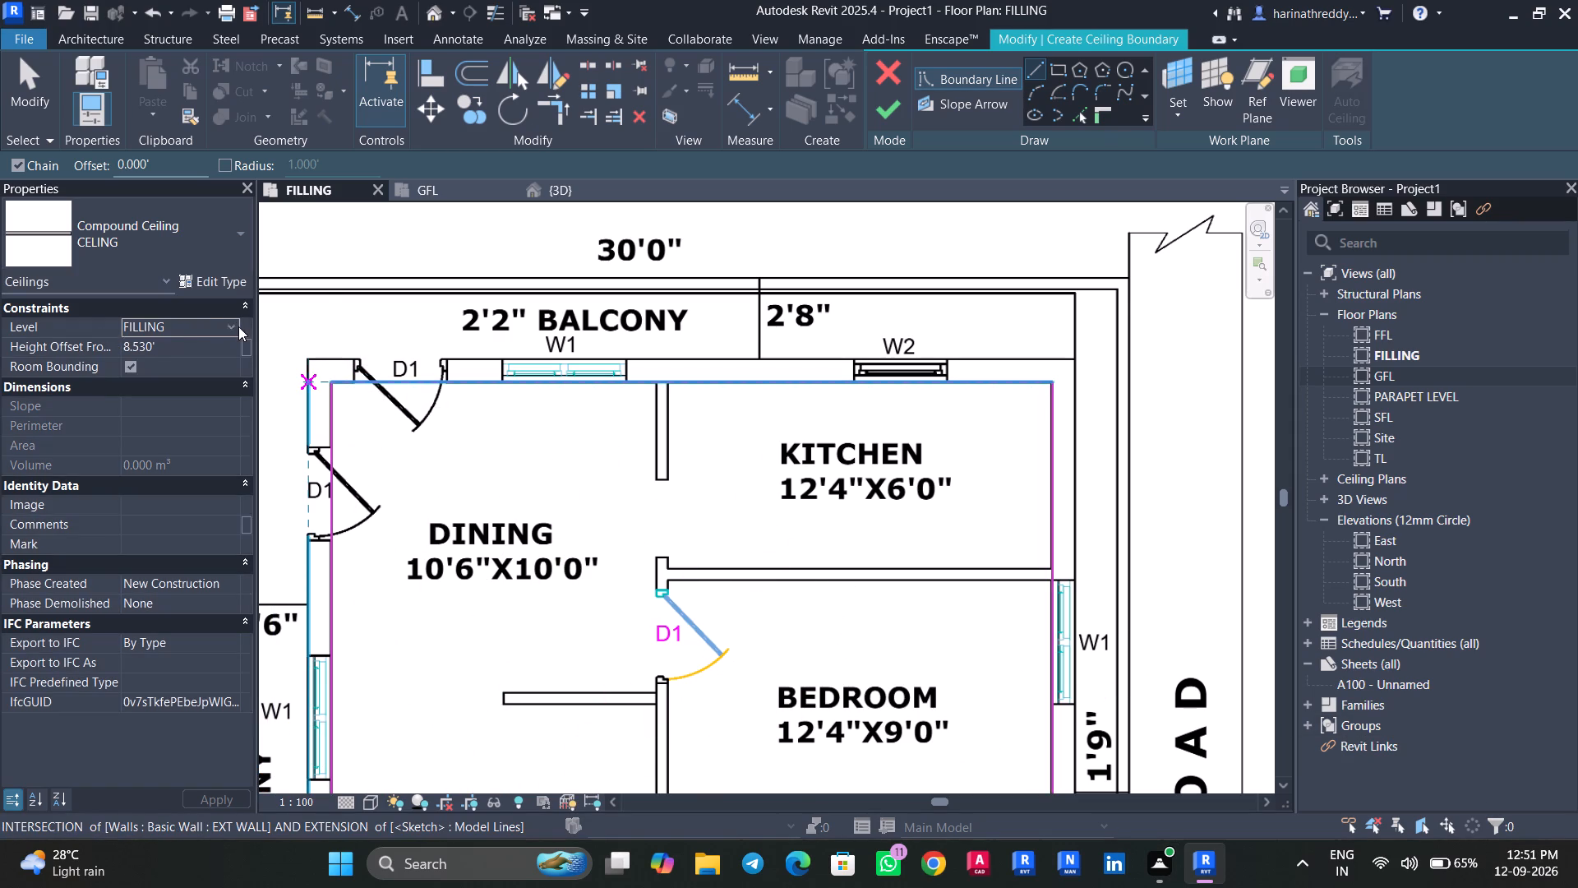
{"action": "left_click", "coordinate": [210, 363]}
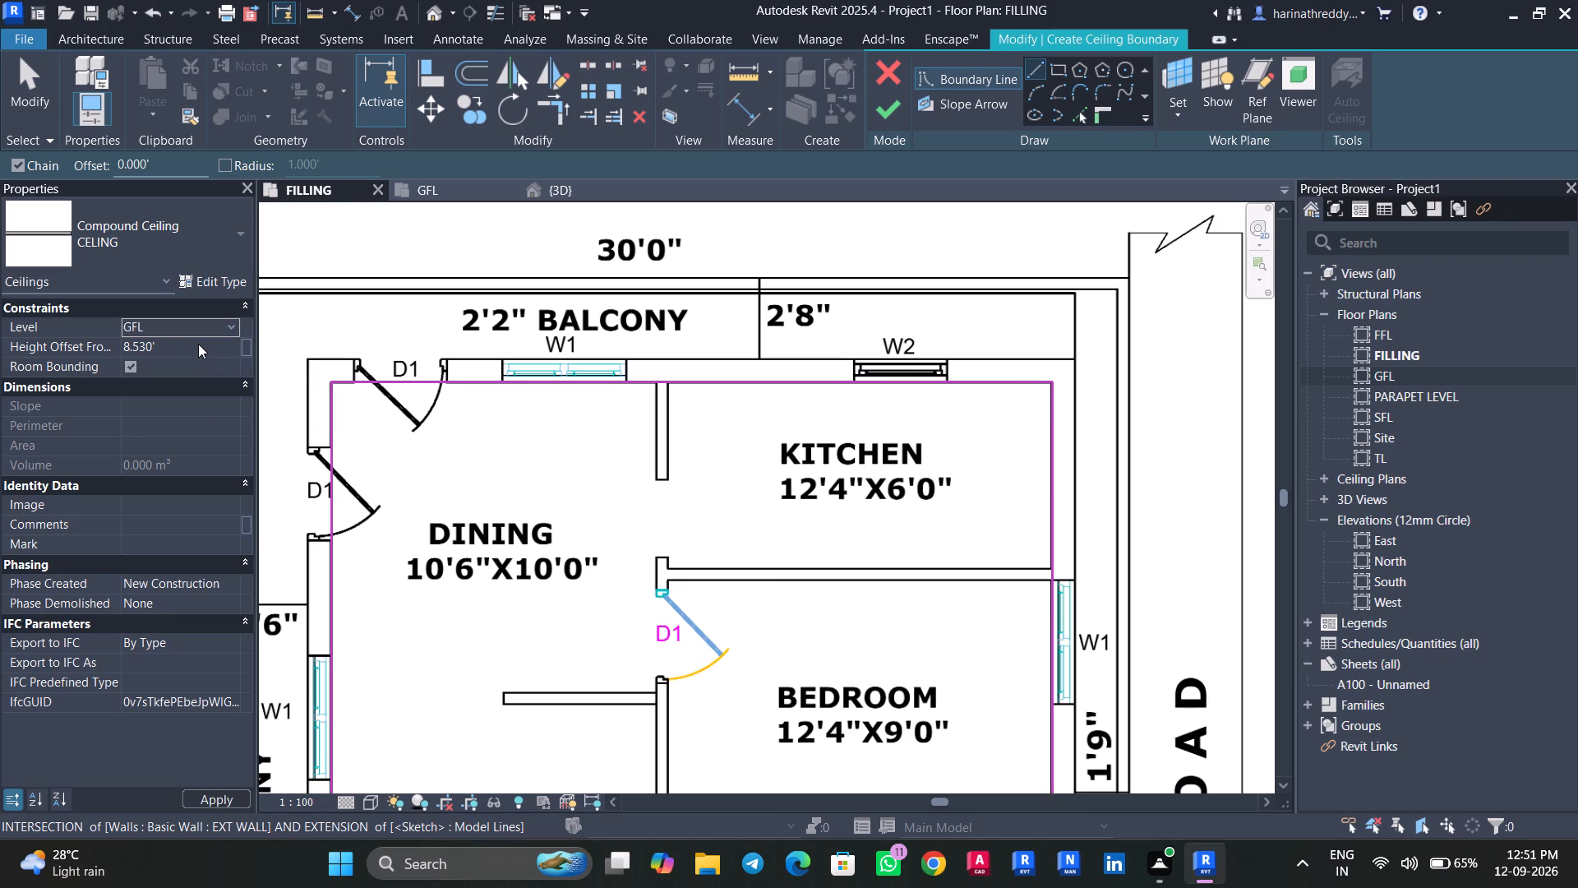
{"action": "left_click", "coordinate": [198, 344]}
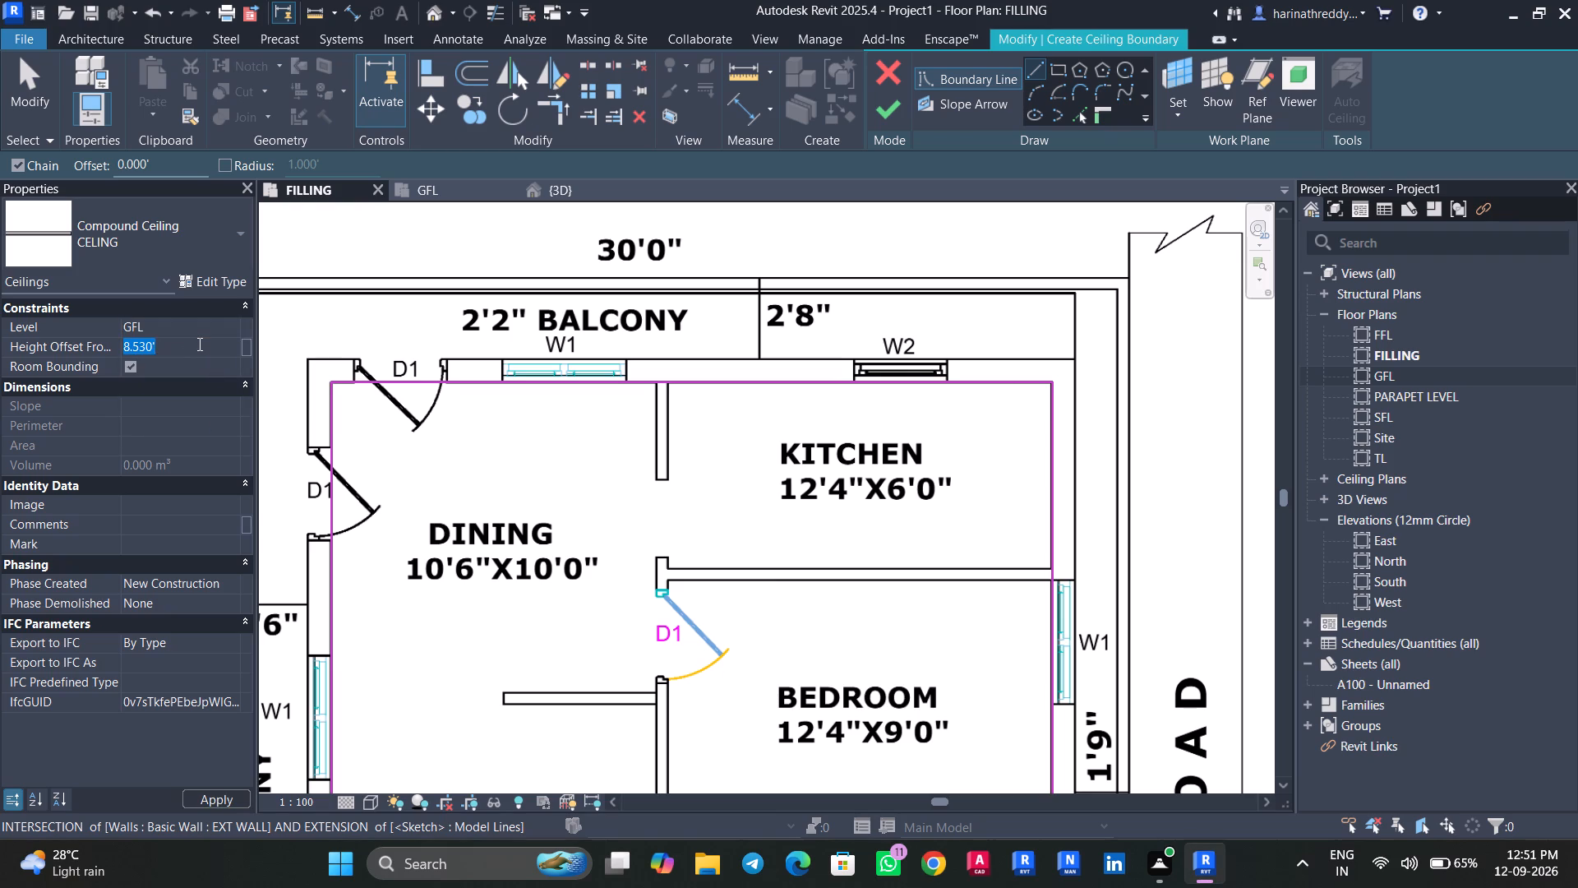
{"action": "type", "text": "8'"}
{"action": "key", "text": "Return"}
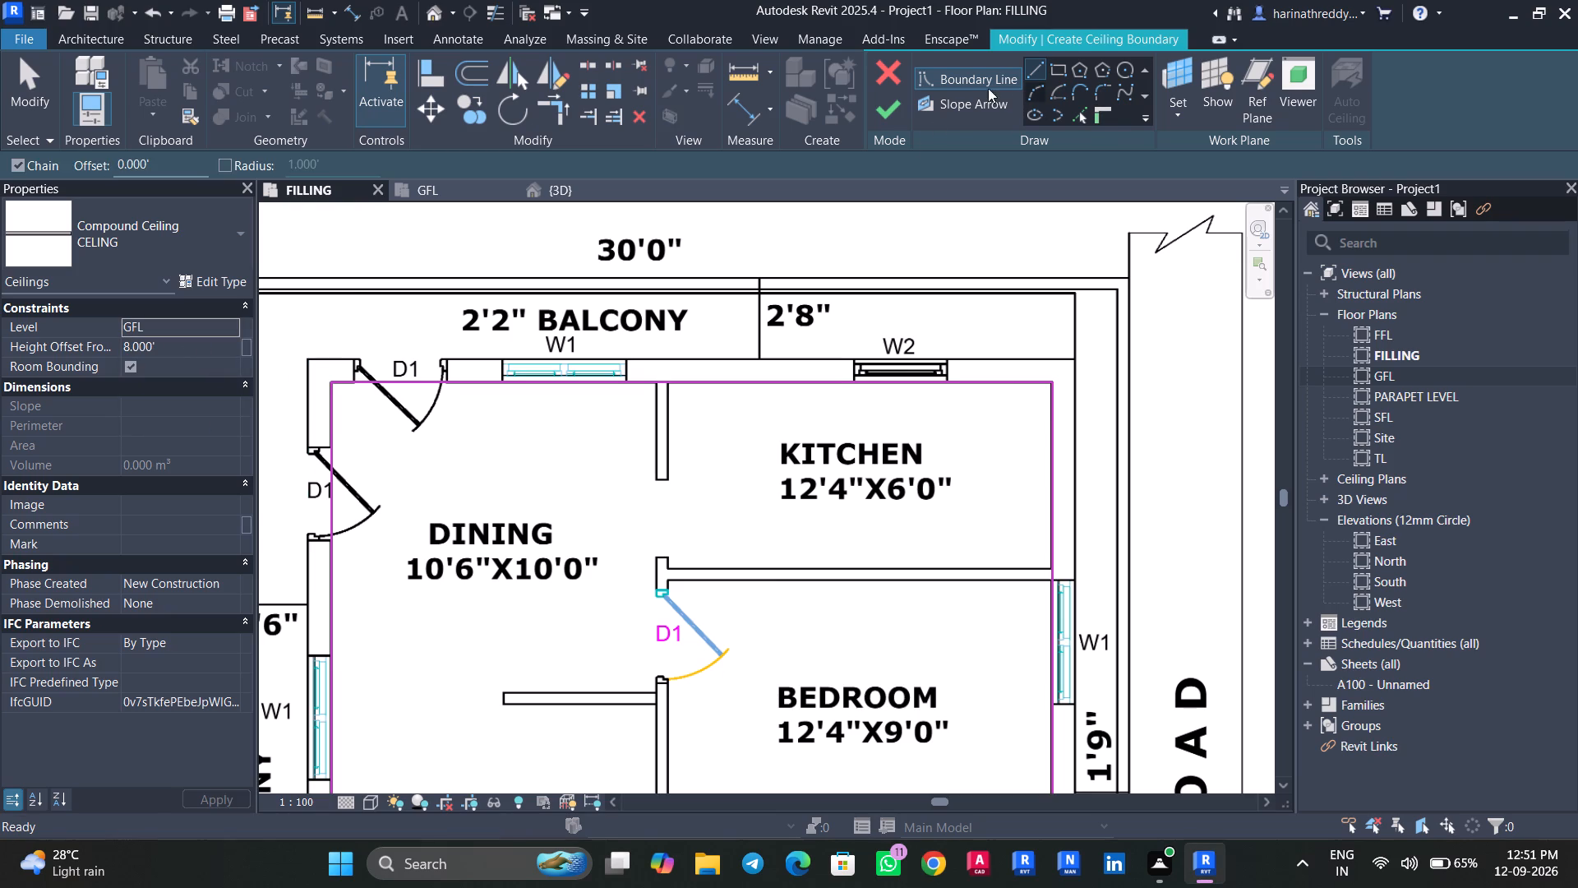
{"action": "left_click", "coordinate": [884, 117]}
Inspect the new ceiling in the 3D view and set its height offset from level to 8.5'.
{"action": "left_click", "coordinate": [576, 187]}
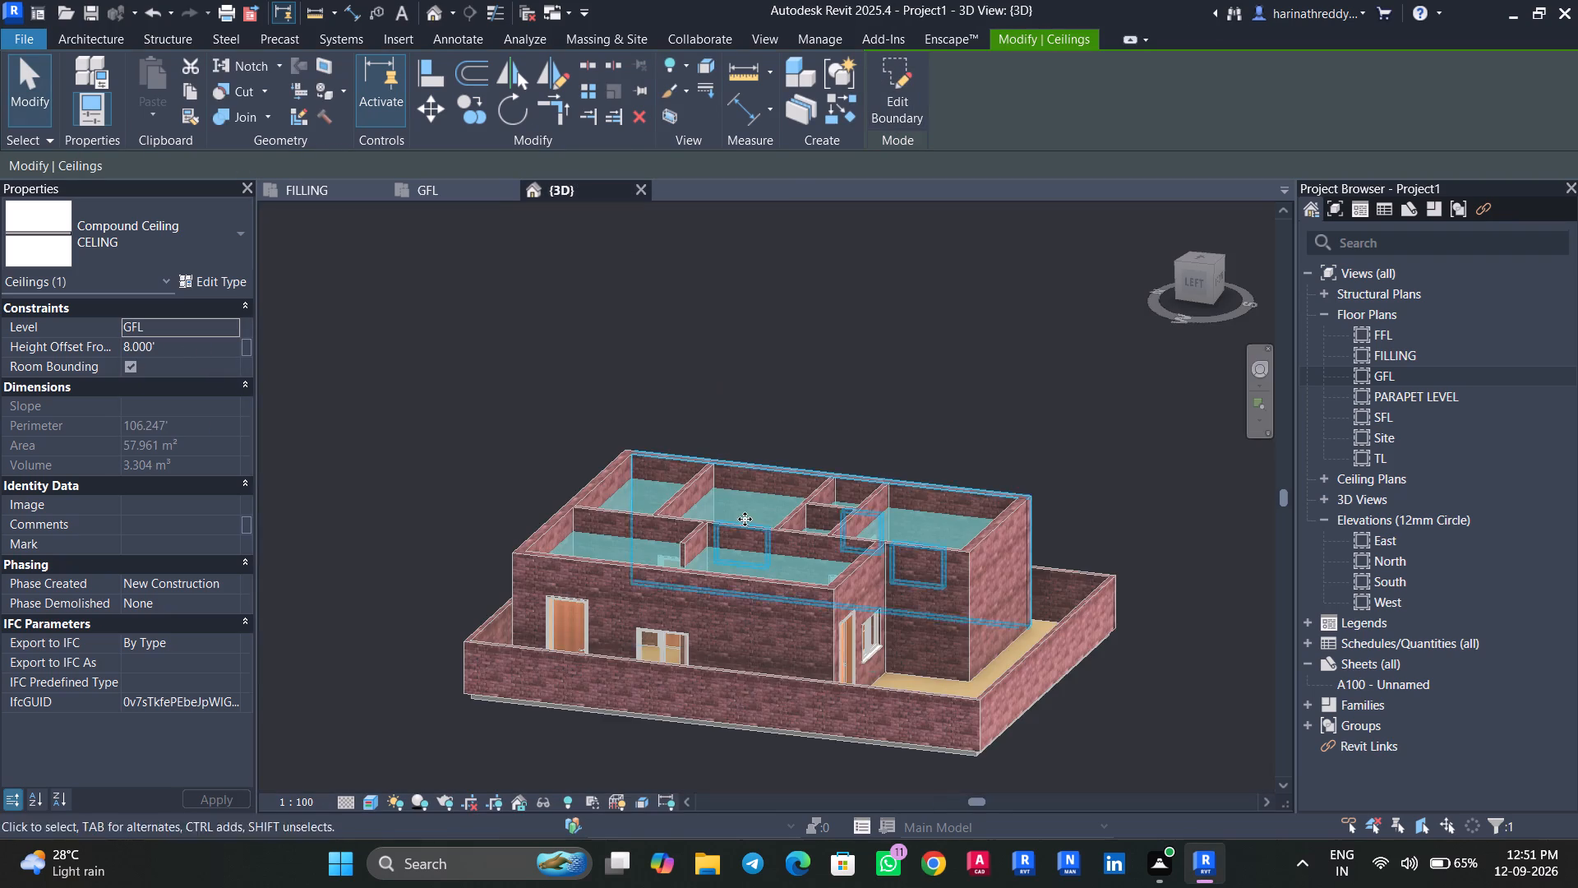
{"action": "scroll", "coordinate": [733, 549], "scroll_direction": "up", "scroll_amount": 5}
{"action": "left_click", "coordinate": [930, 306]}
{"action": "left_click", "coordinate": [967, 292]}
{"action": "middle_click", "coordinate": [966, 292]}
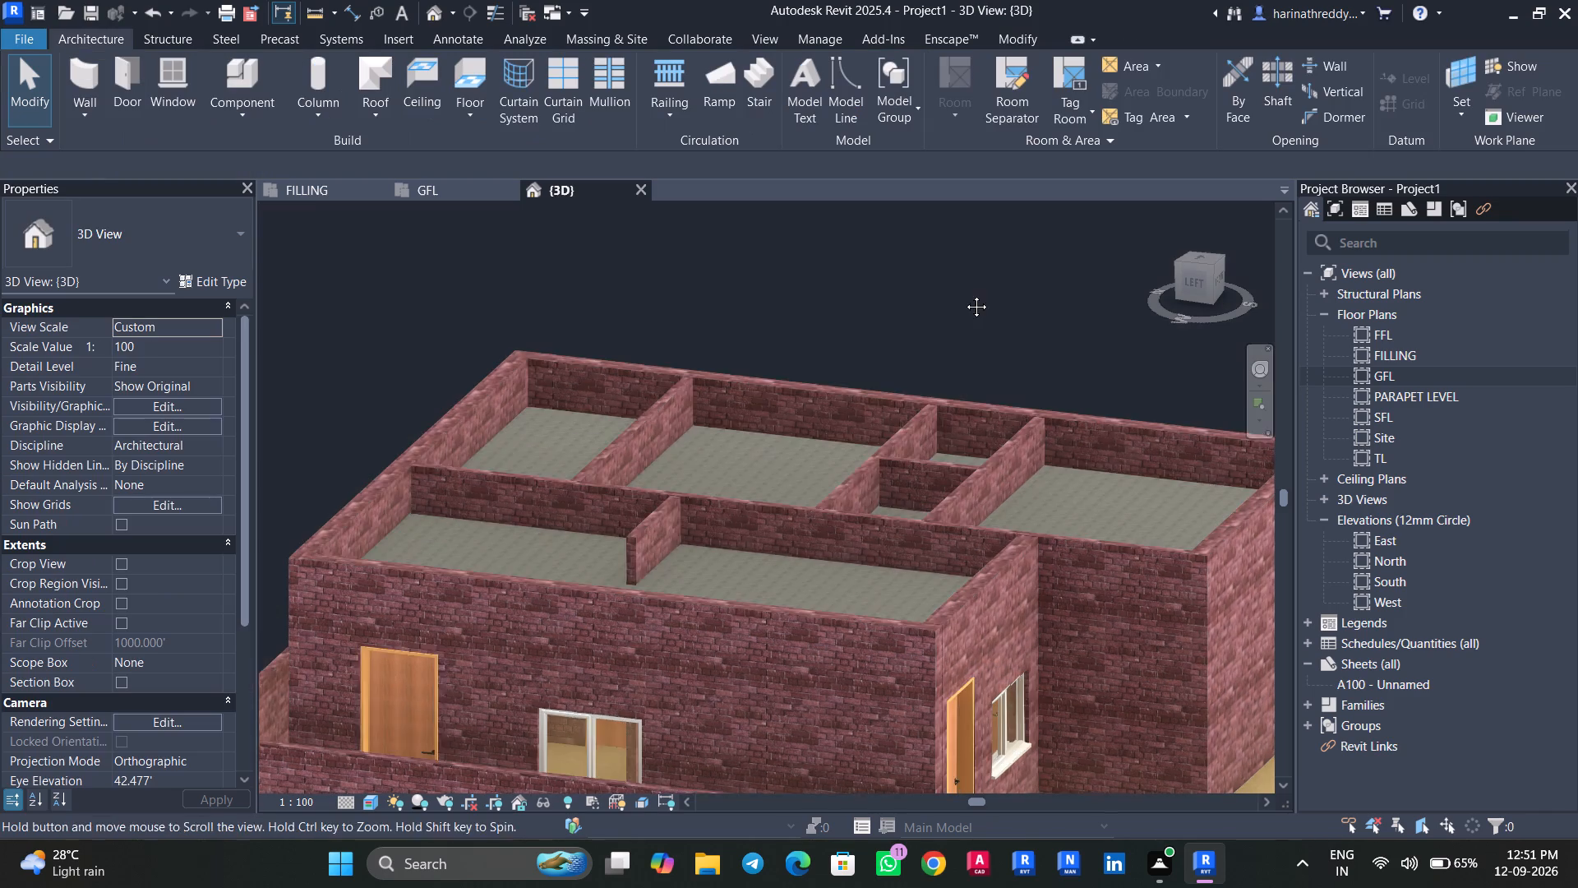
{"action": "left_click", "coordinate": [790, 440]}
{"action": "left_click", "coordinate": [902, 276]}
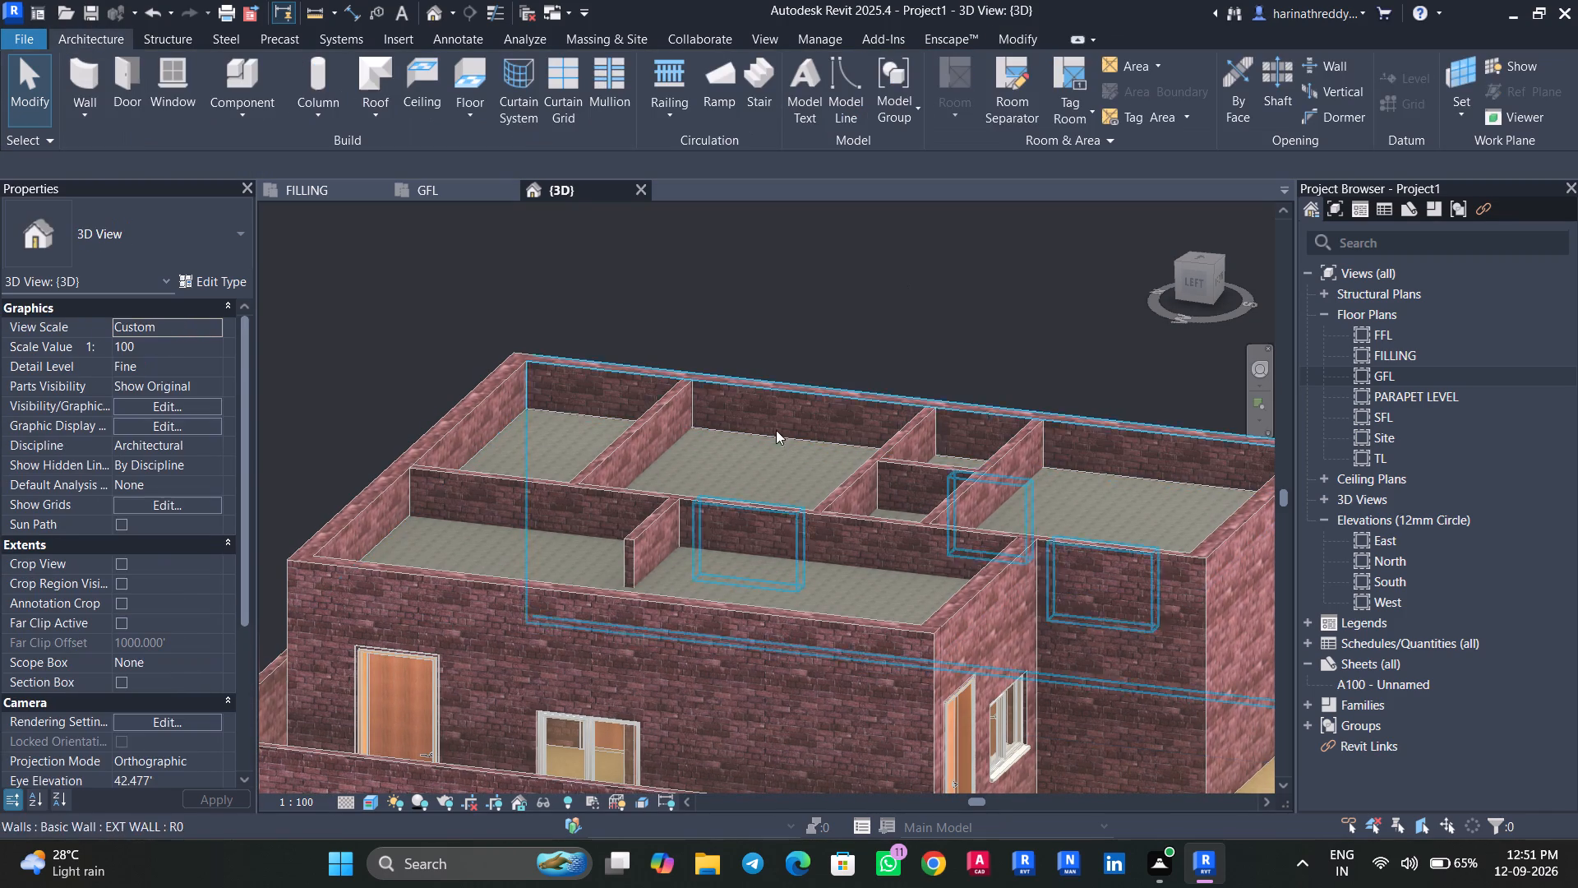
{"action": "left_click", "coordinate": [749, 461]}
{"action": "left_click", "coordinate": [168, 343]}
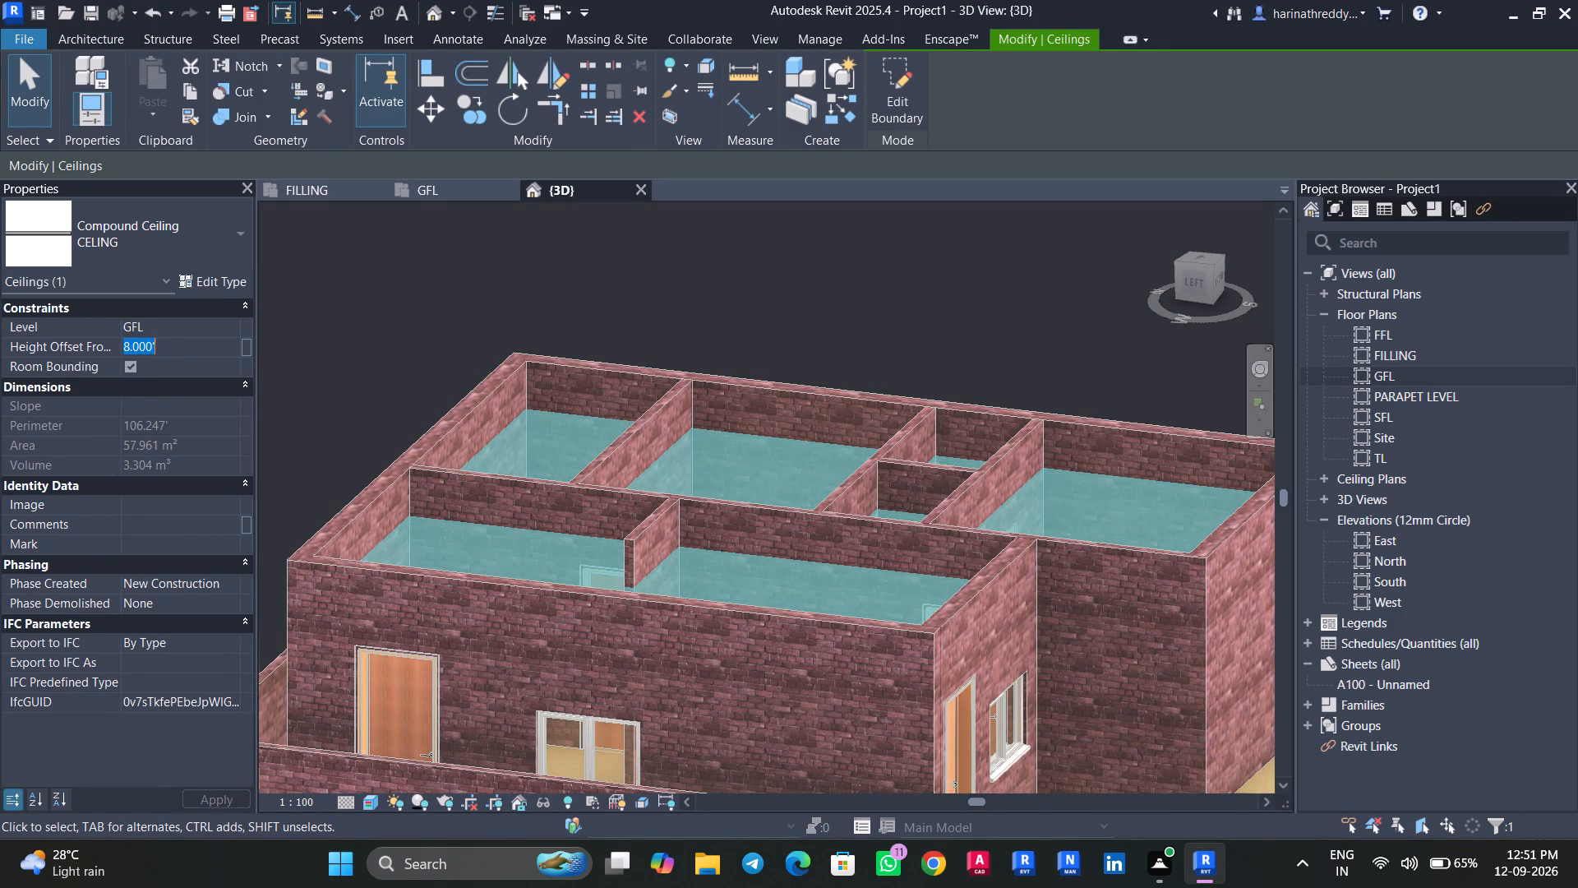
{"action": "type", "text": "8.5'"}
{"action": "key", "text": "Return"}
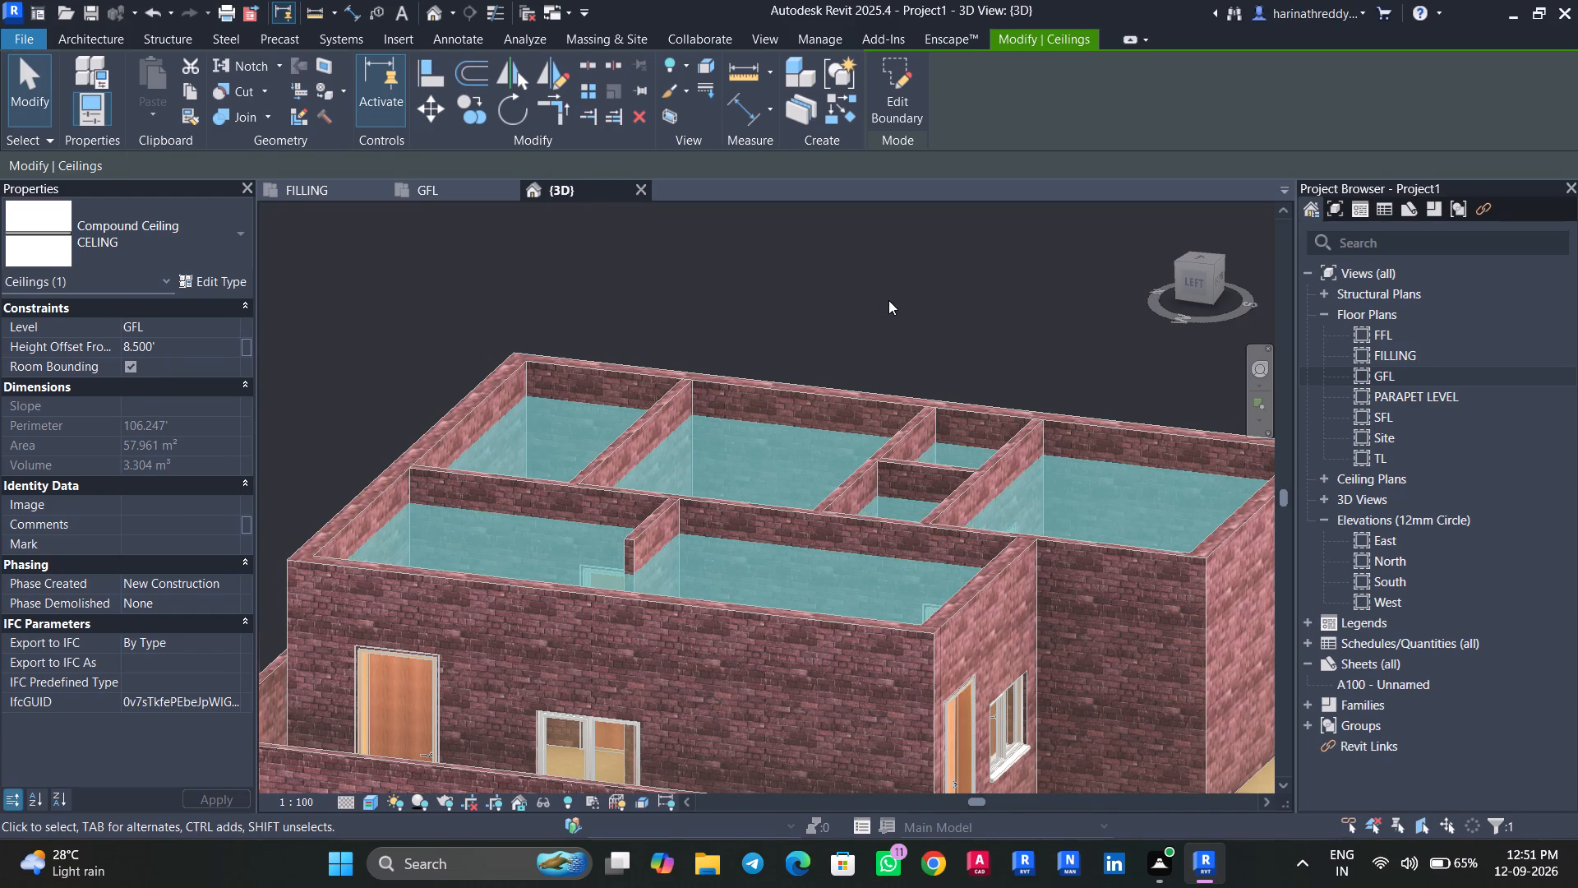
{"action": "left_click", "coordinate": [888, 300]}
{"action": "middle_click_drag", "start_coordinate": [984, 330], "coordinate": [971, 294]}
{"action": "scroll", "coordinate": [914, 324], "scroll_direction": "up", "scroll_amount": 4}
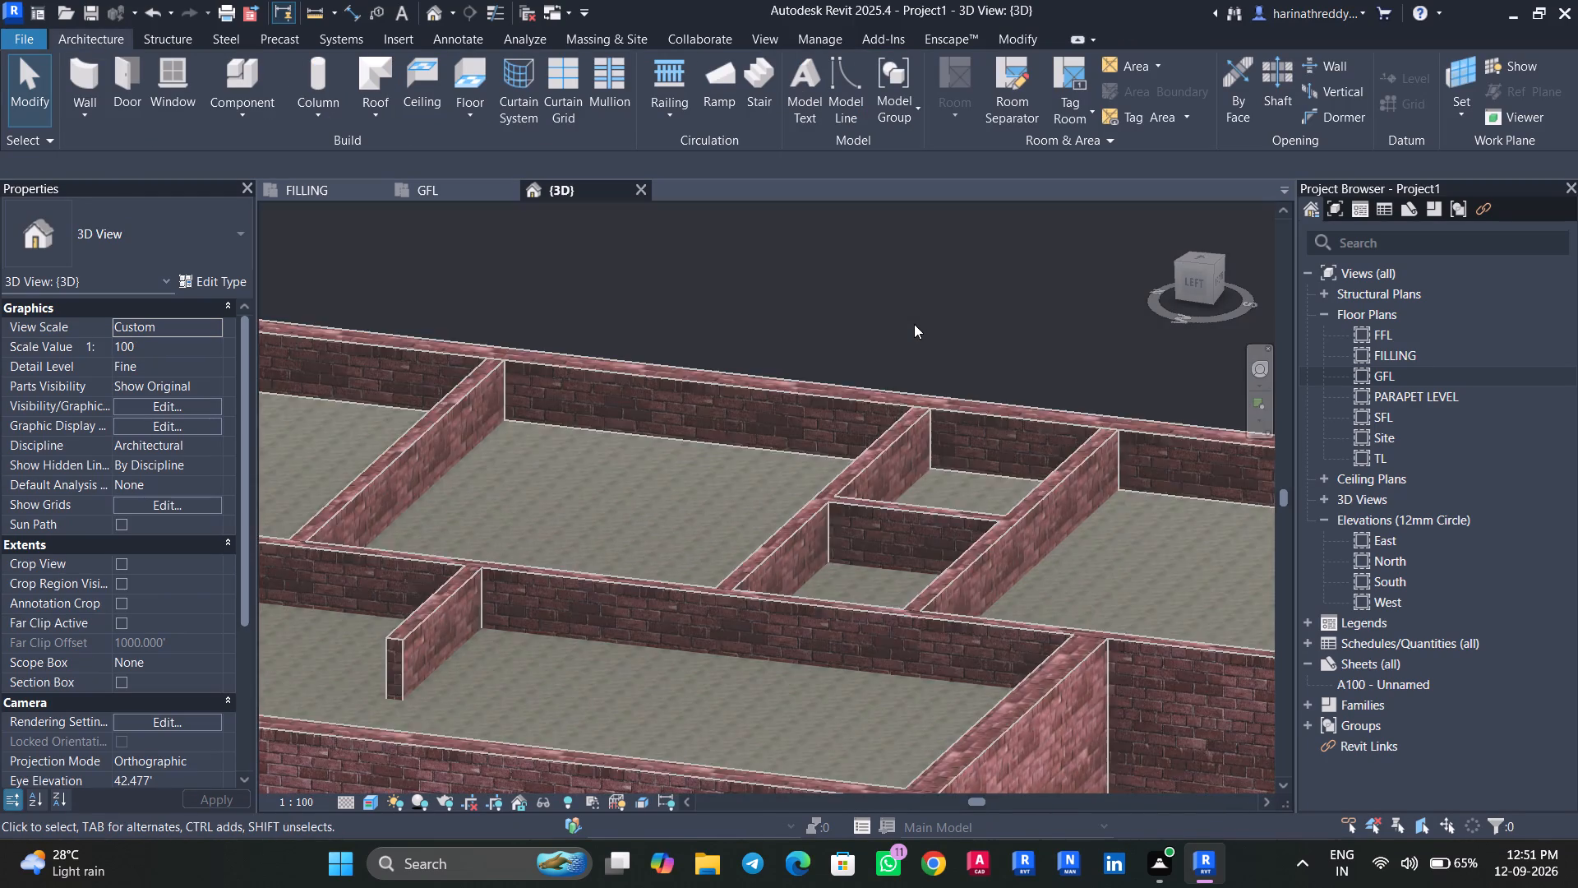
{"action": "scroll", "coordinate": [914, 324], "scroll_direction": "down", "scroll_amount": 6}
In the FILLING plan, start a structural foundation slab and duplicate the Standard type as SLAB.
{"action": "left_click", "coordinate": [303, 191]}
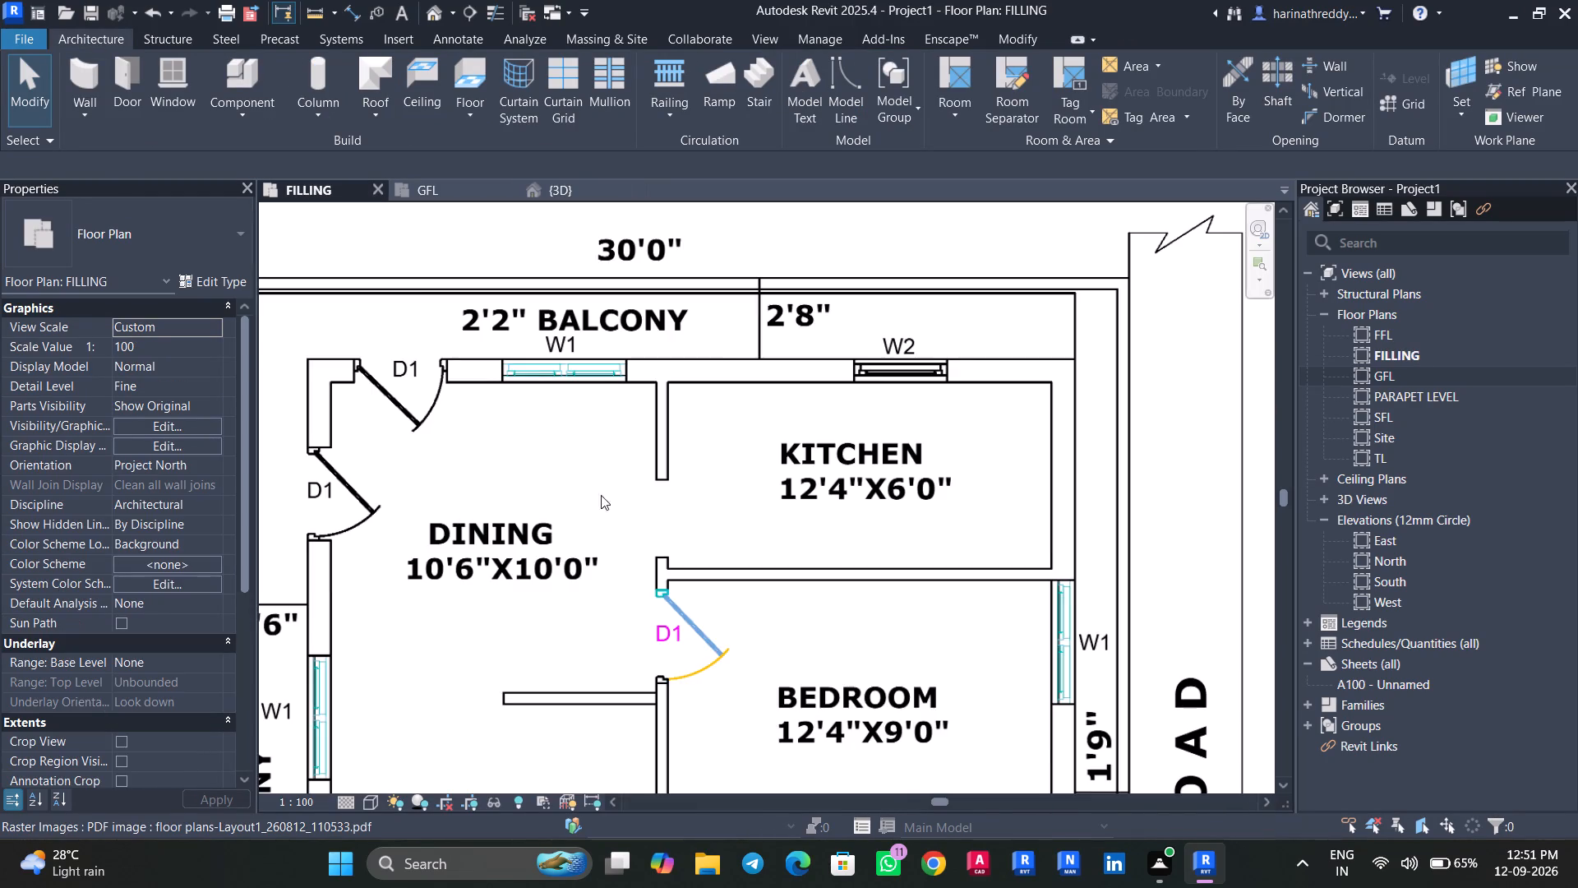
{"action": "scroll", "coordinate": [617, 511], "scroll_direction": "down", "scroll_amount": 6}
{"action": "middle_click_drag", "start_coordinate": [617, 511], "coordinate": [602, 350]}
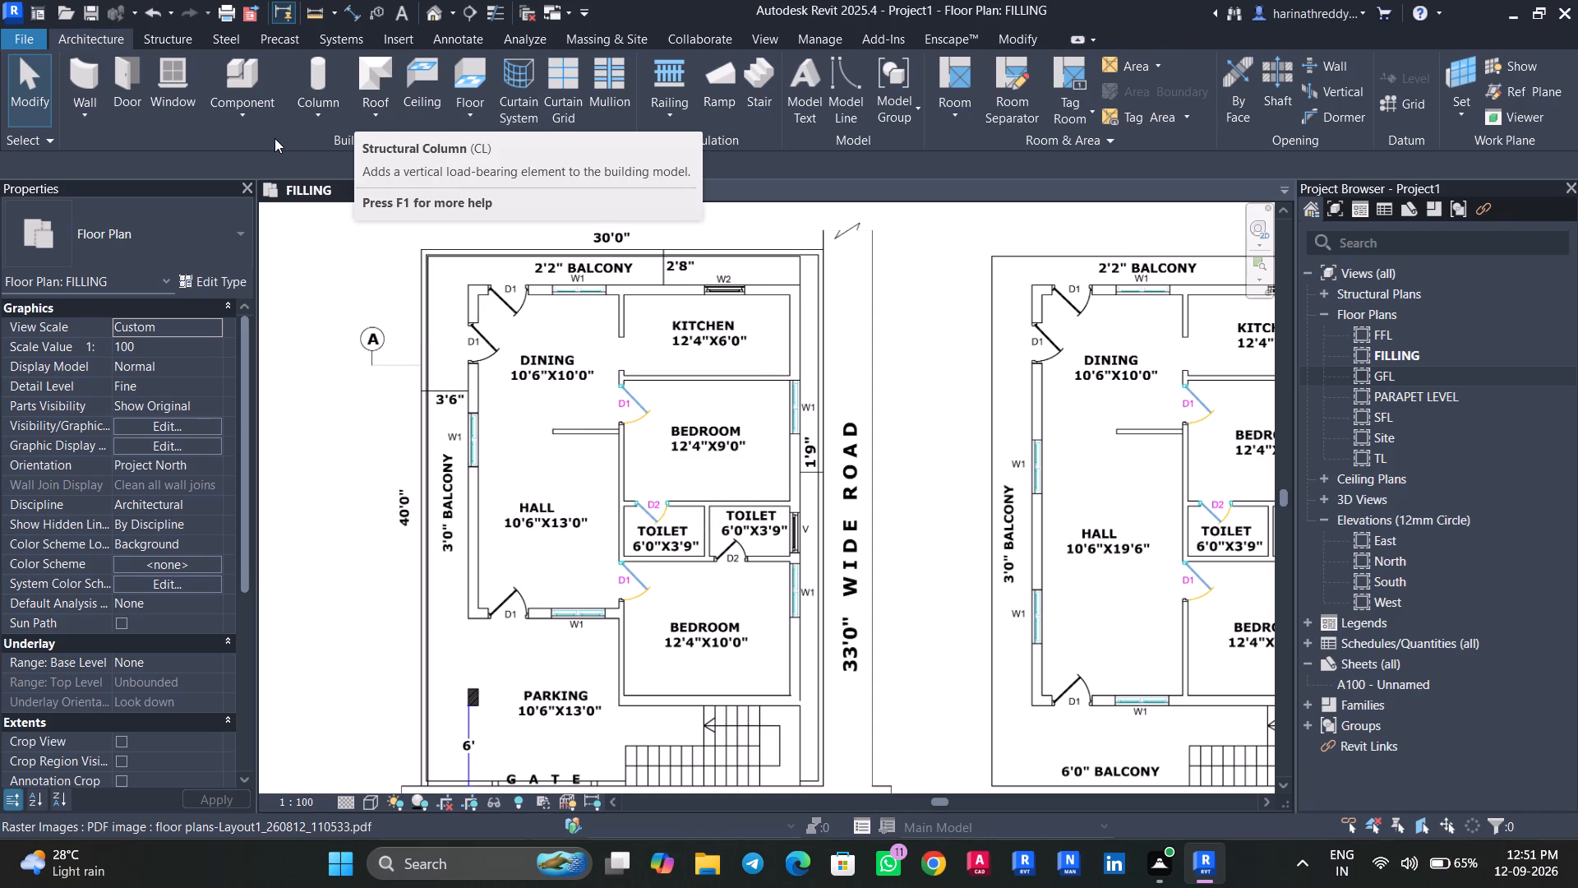
{"action": "left_click", "coordinate": [159, 39]}
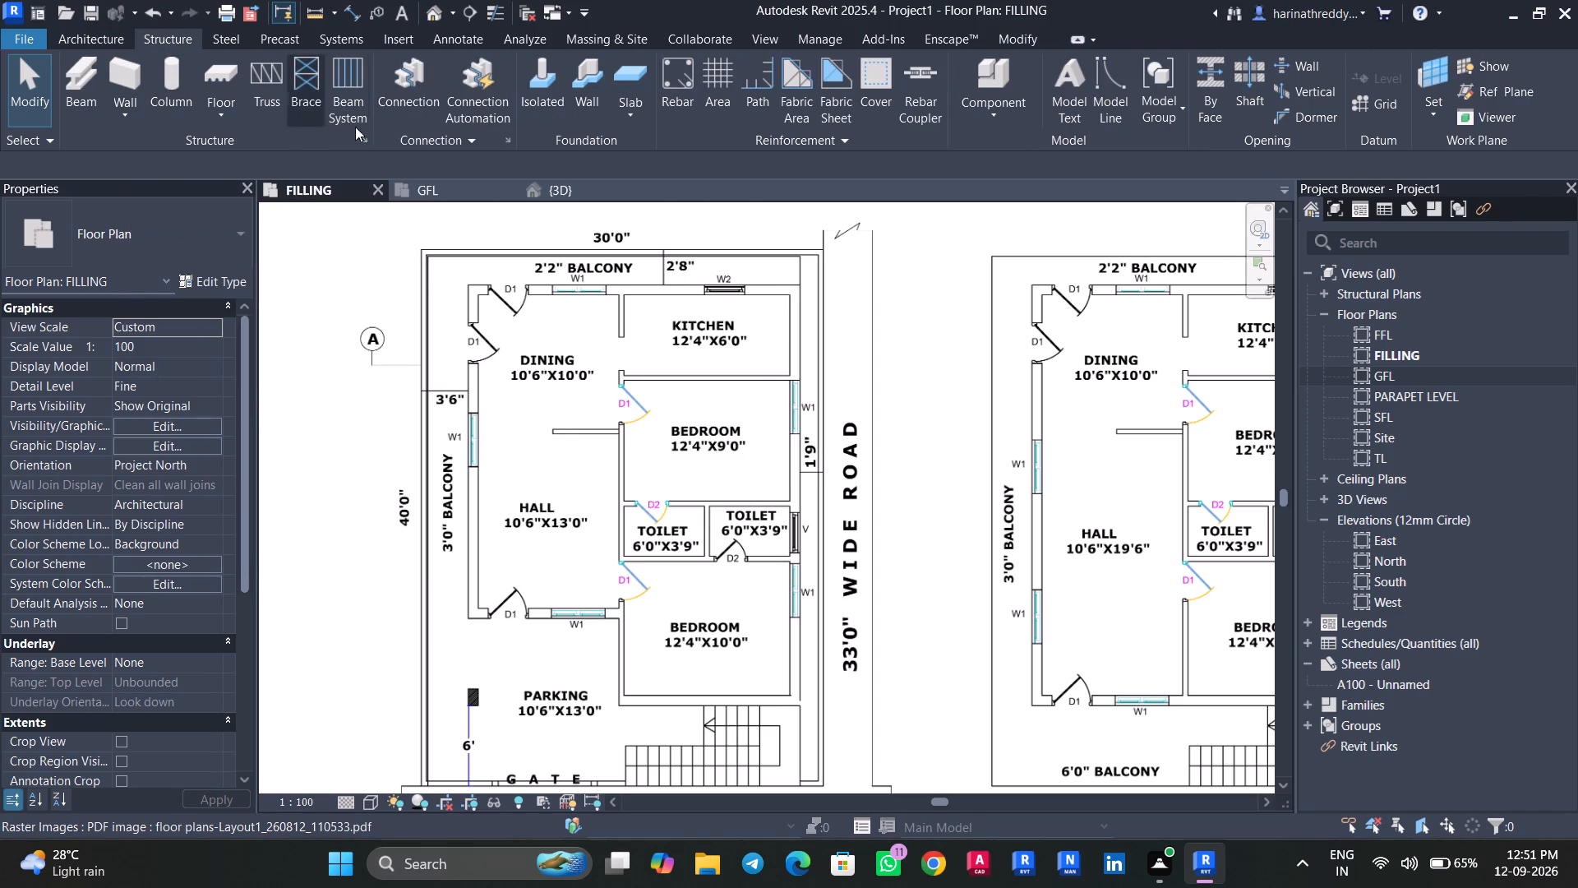
{"action": "left_click", "coordinate": [630, 98]}
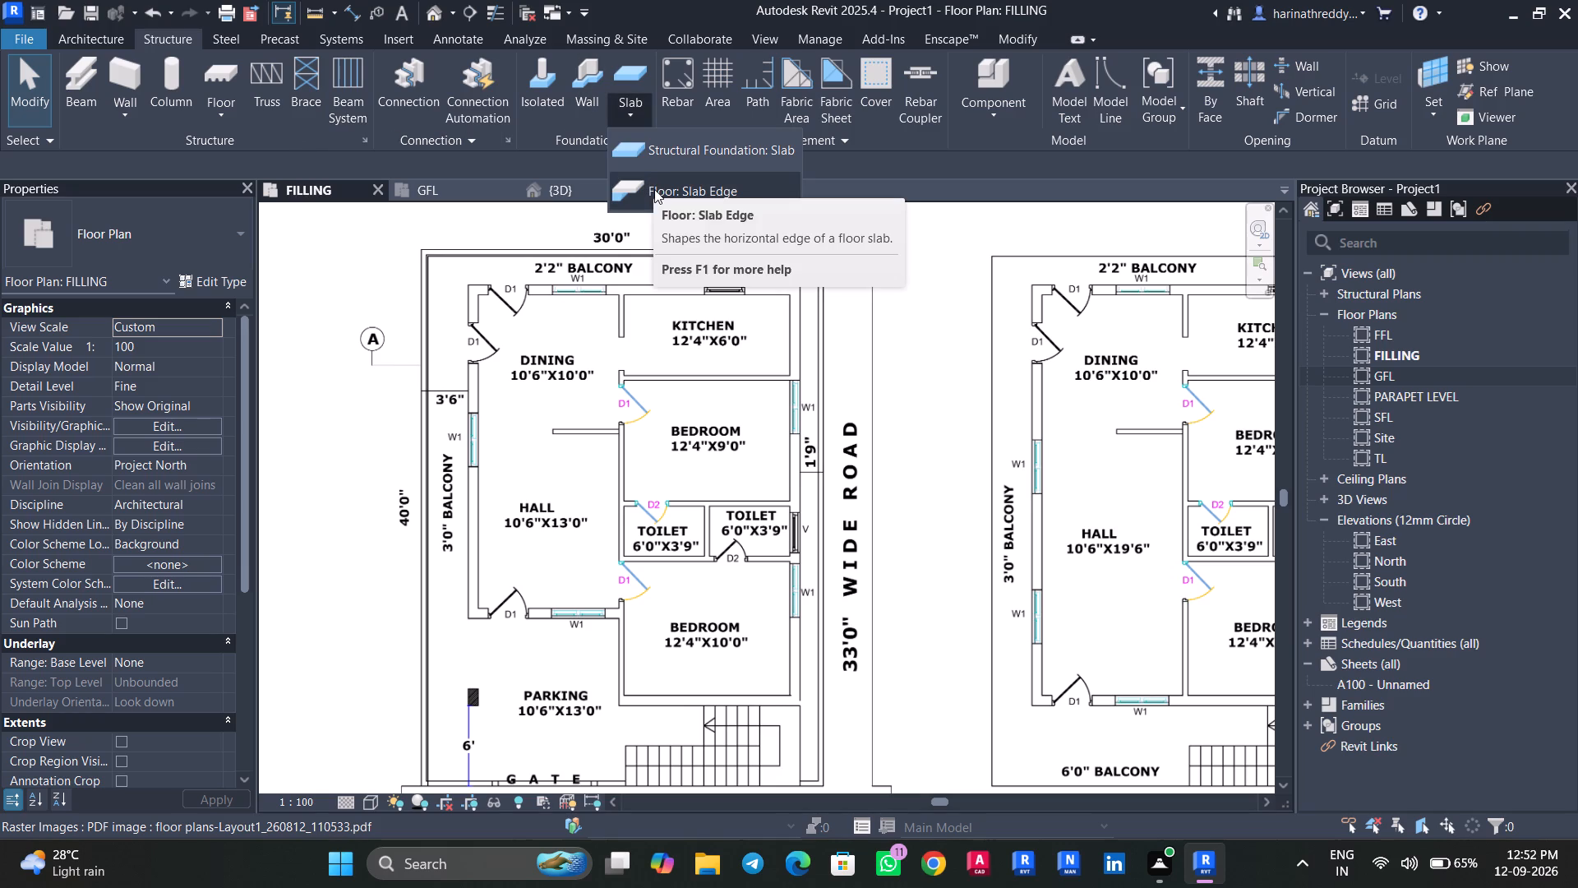
{"action": "left_click", "coordinate": [687, 153]}
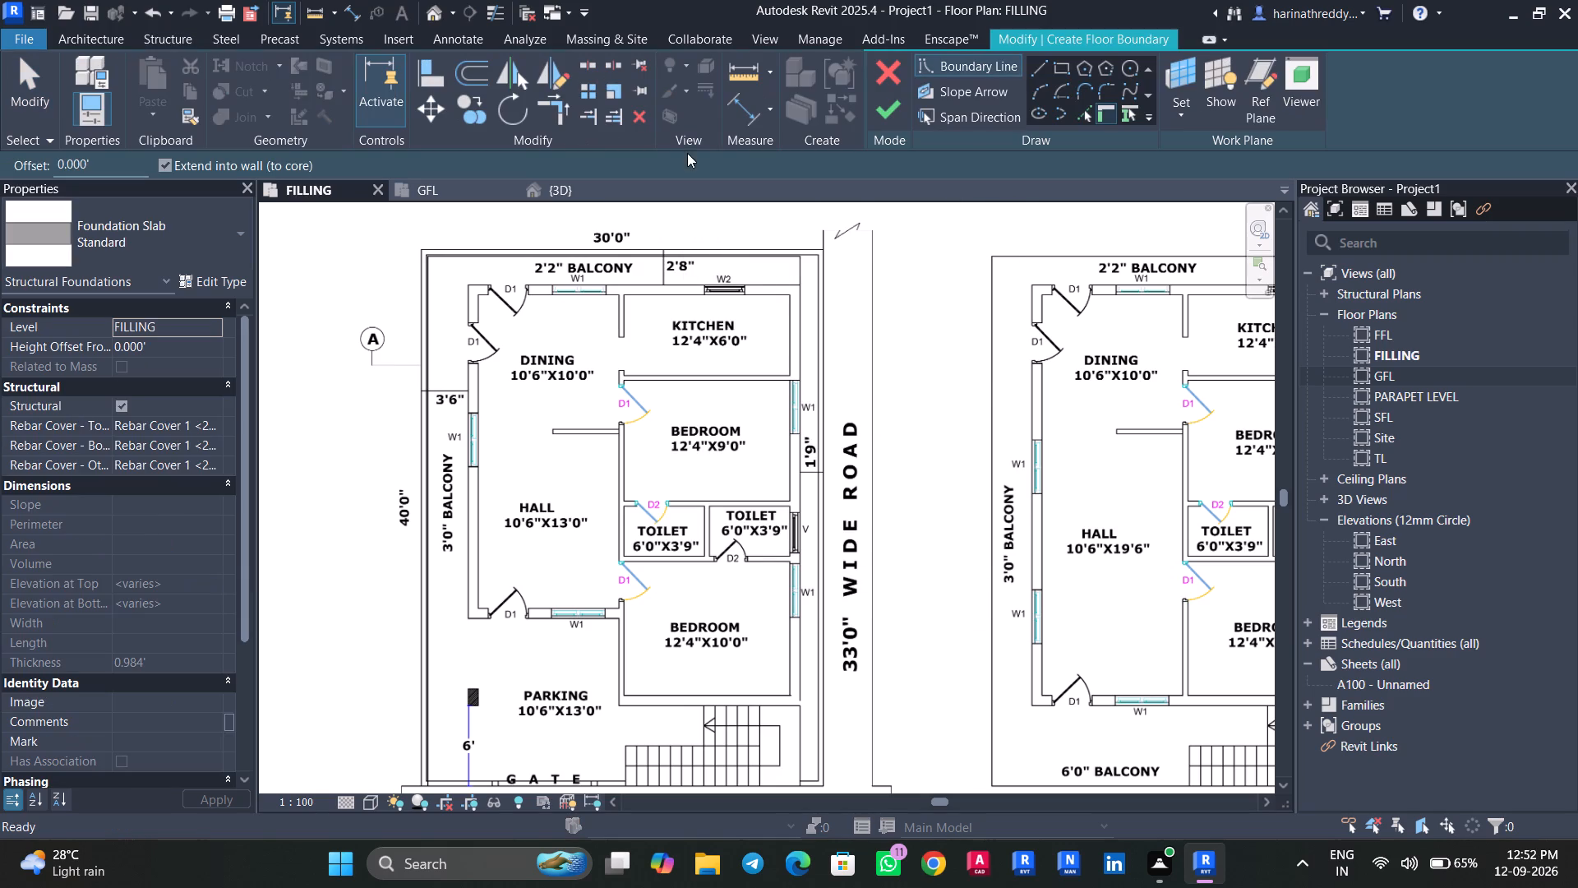
{"action": "left_click", "coordinate": [201, 281]}
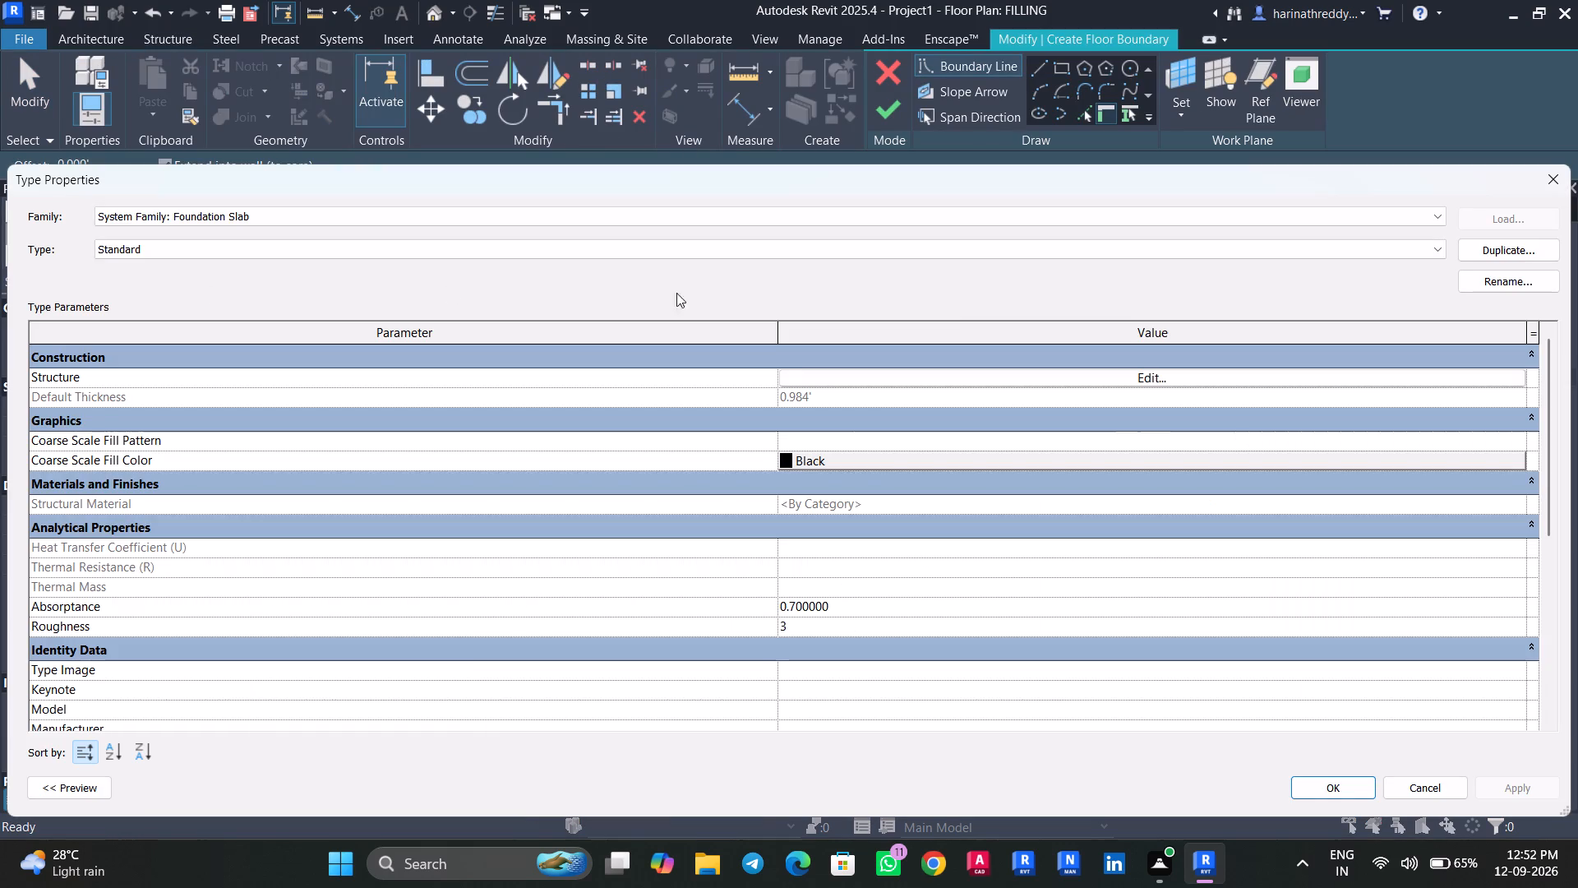
{"action": "left_click", "coordinate": [1492, 260]}
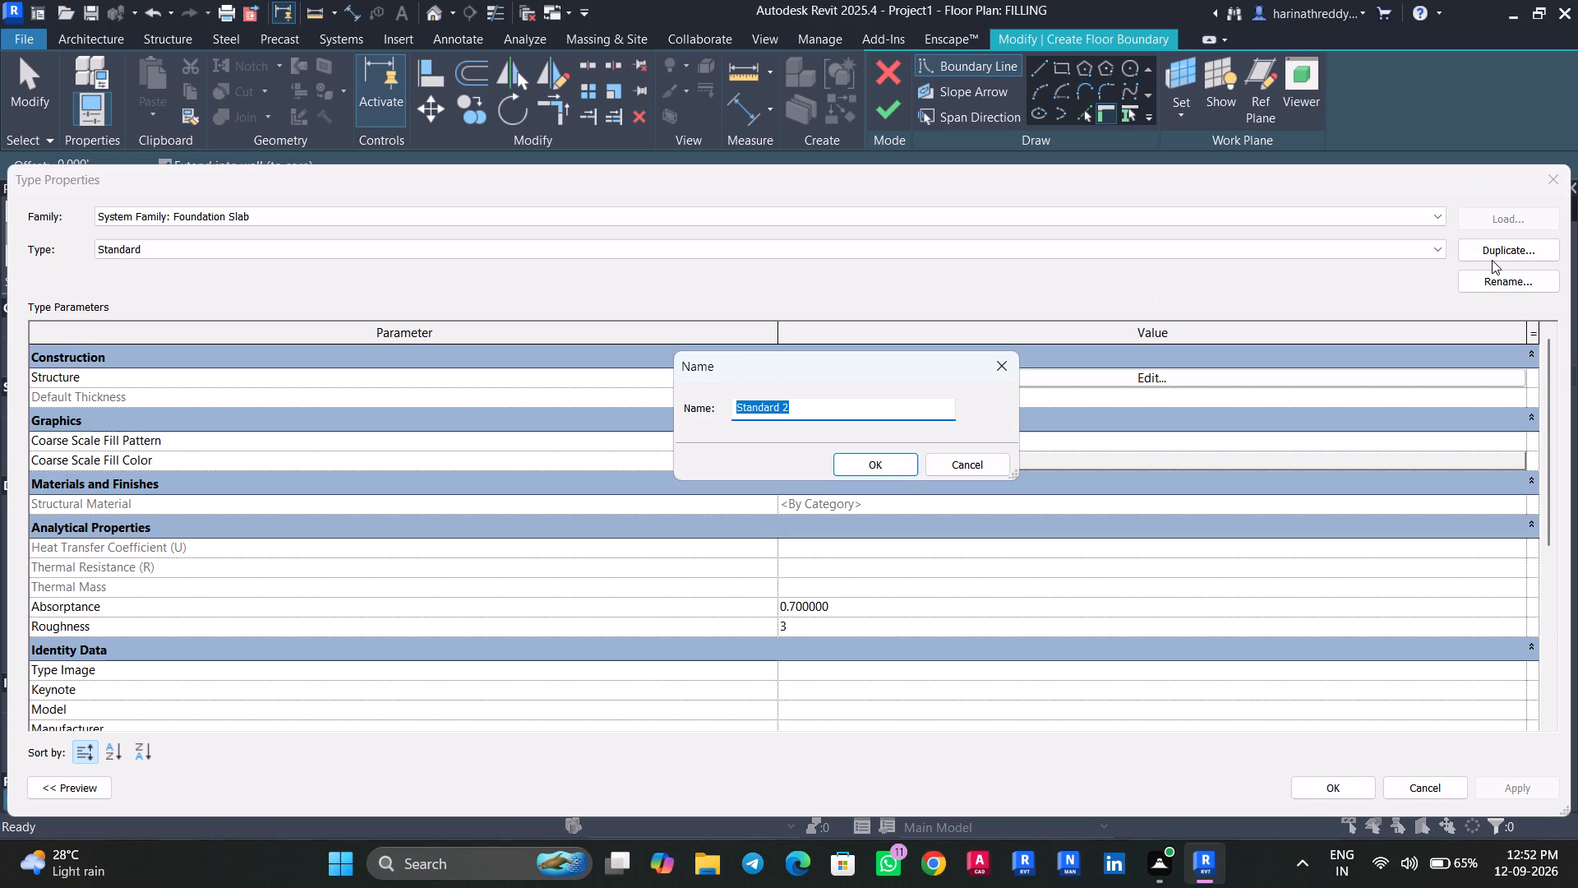
{"action": "type", "text": "SLAB"}
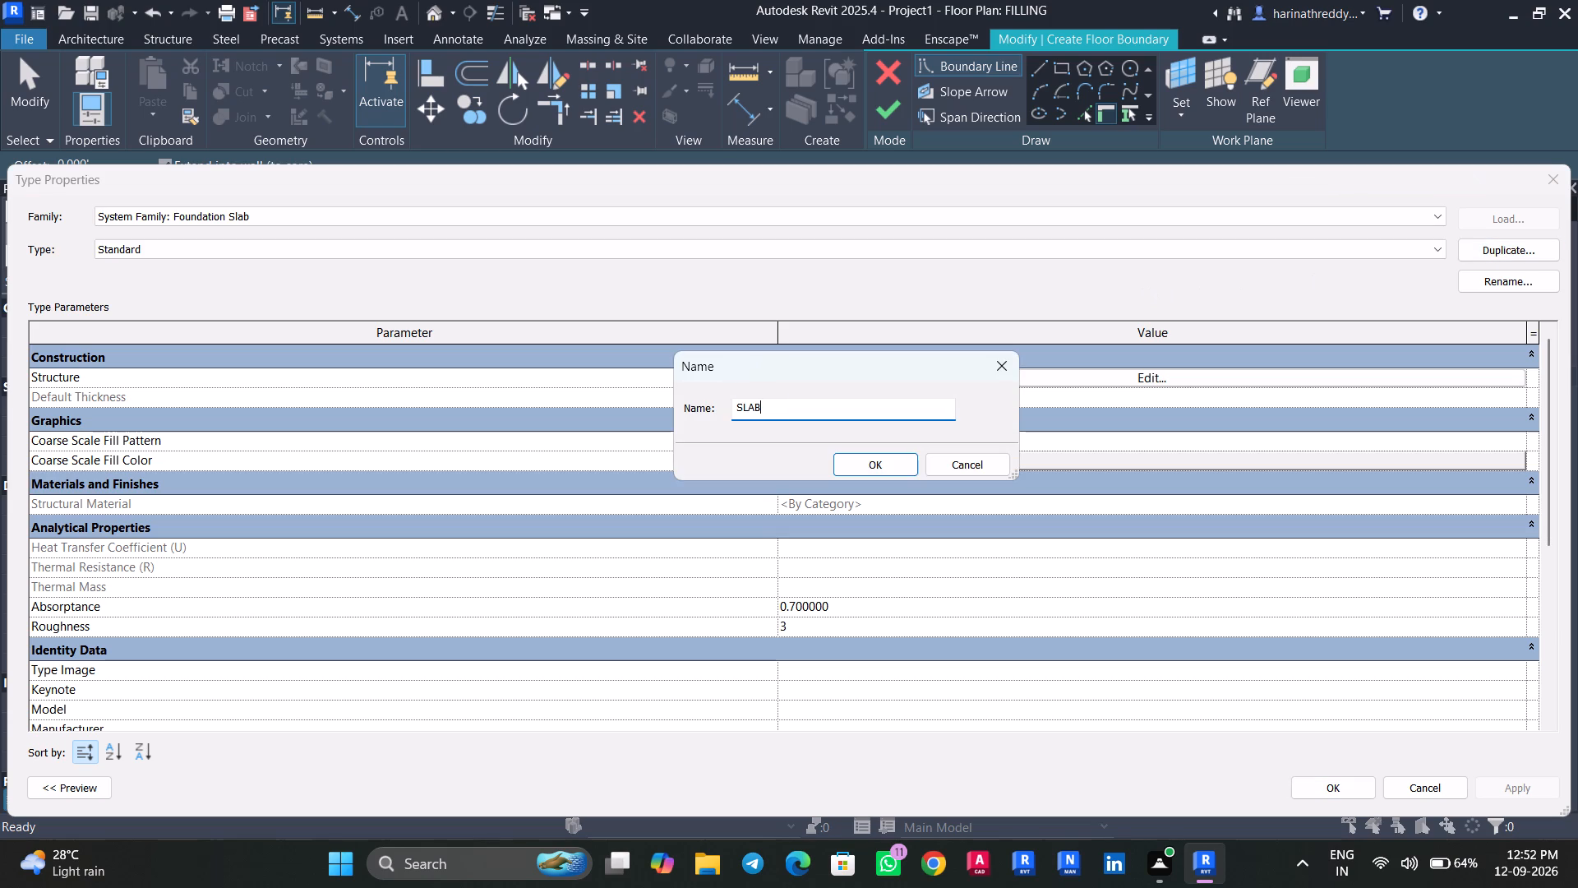
{"action": "scroll", "coordinate": [1492, 260], "scroll_direction": "up", "scroll_amount": 1}
{"action": "left_click", "coordinate": [892, 472]}
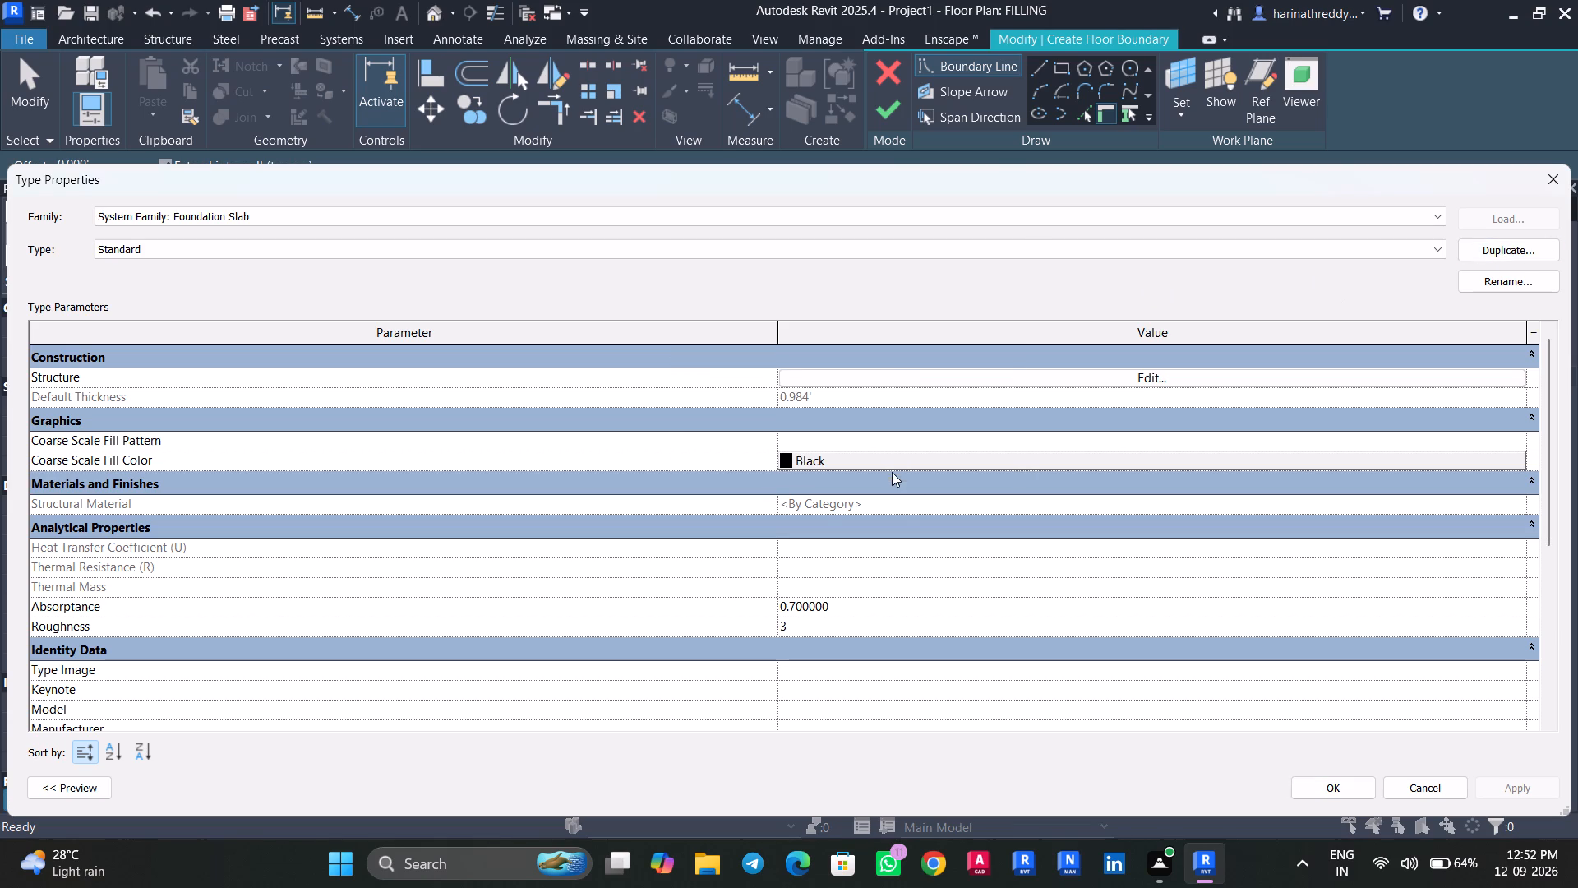
Set the SLAB type's structure layer thickness to 230 mm and apply the type changes.
{"action": "left_click", "coordinate": [1031, 372]}
{"action": "triple_click", "coordinate": [911, 375]}
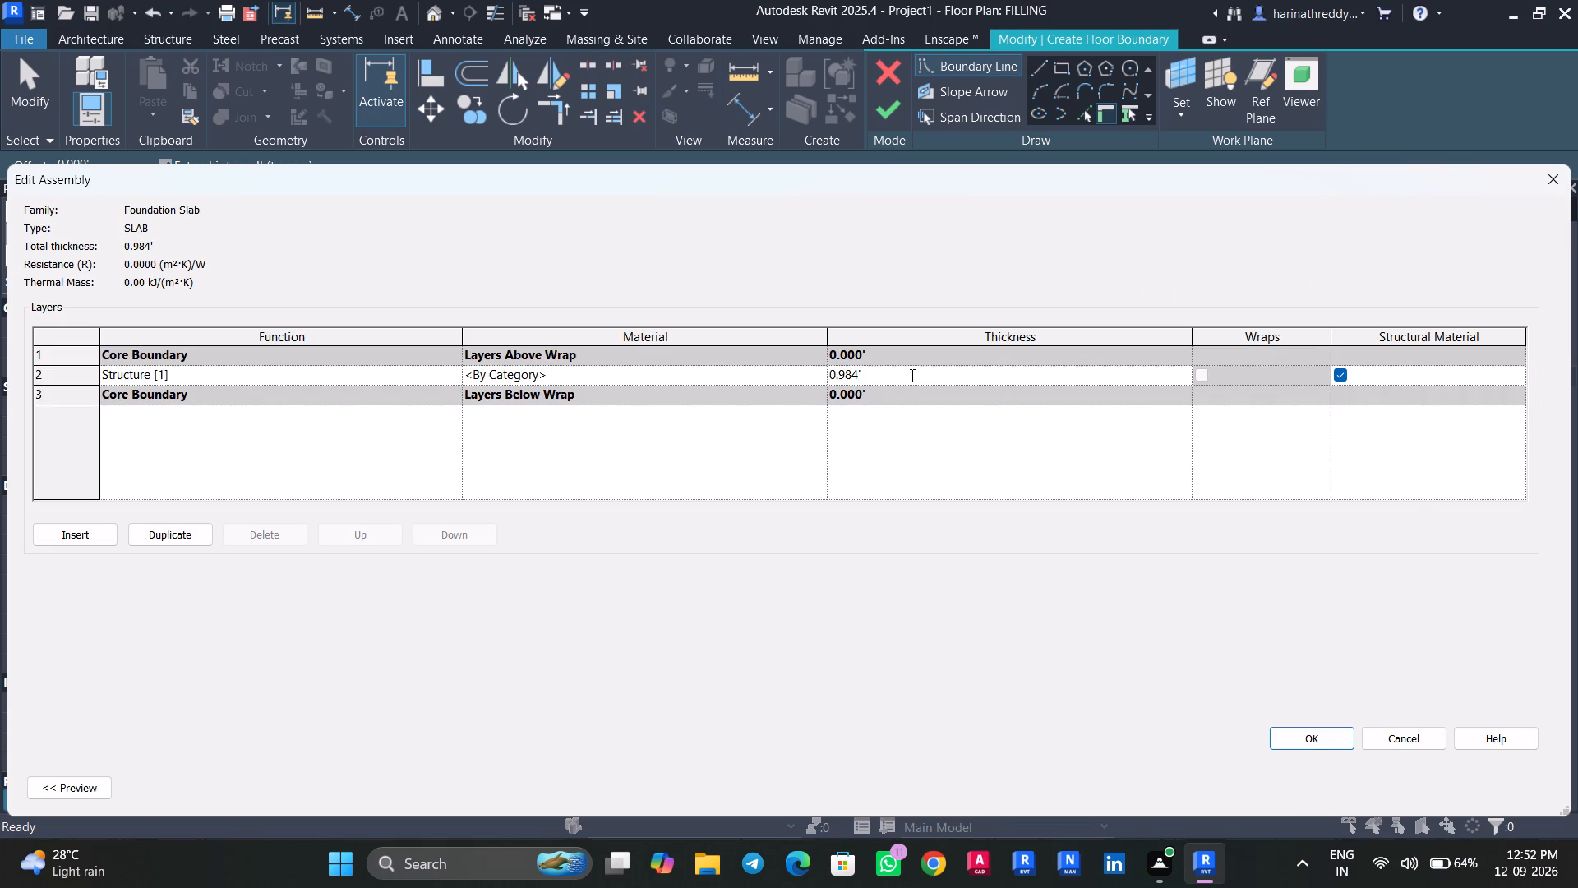
{"action": "type", "text": "230"}
{"action": "type", "text": "MM"}
{"action": "key", "text": "Return"}
{"action": "left_click", "coordinate": [1323, 724]}
{"action": "left_click", "coordinate": [1321, 740]}
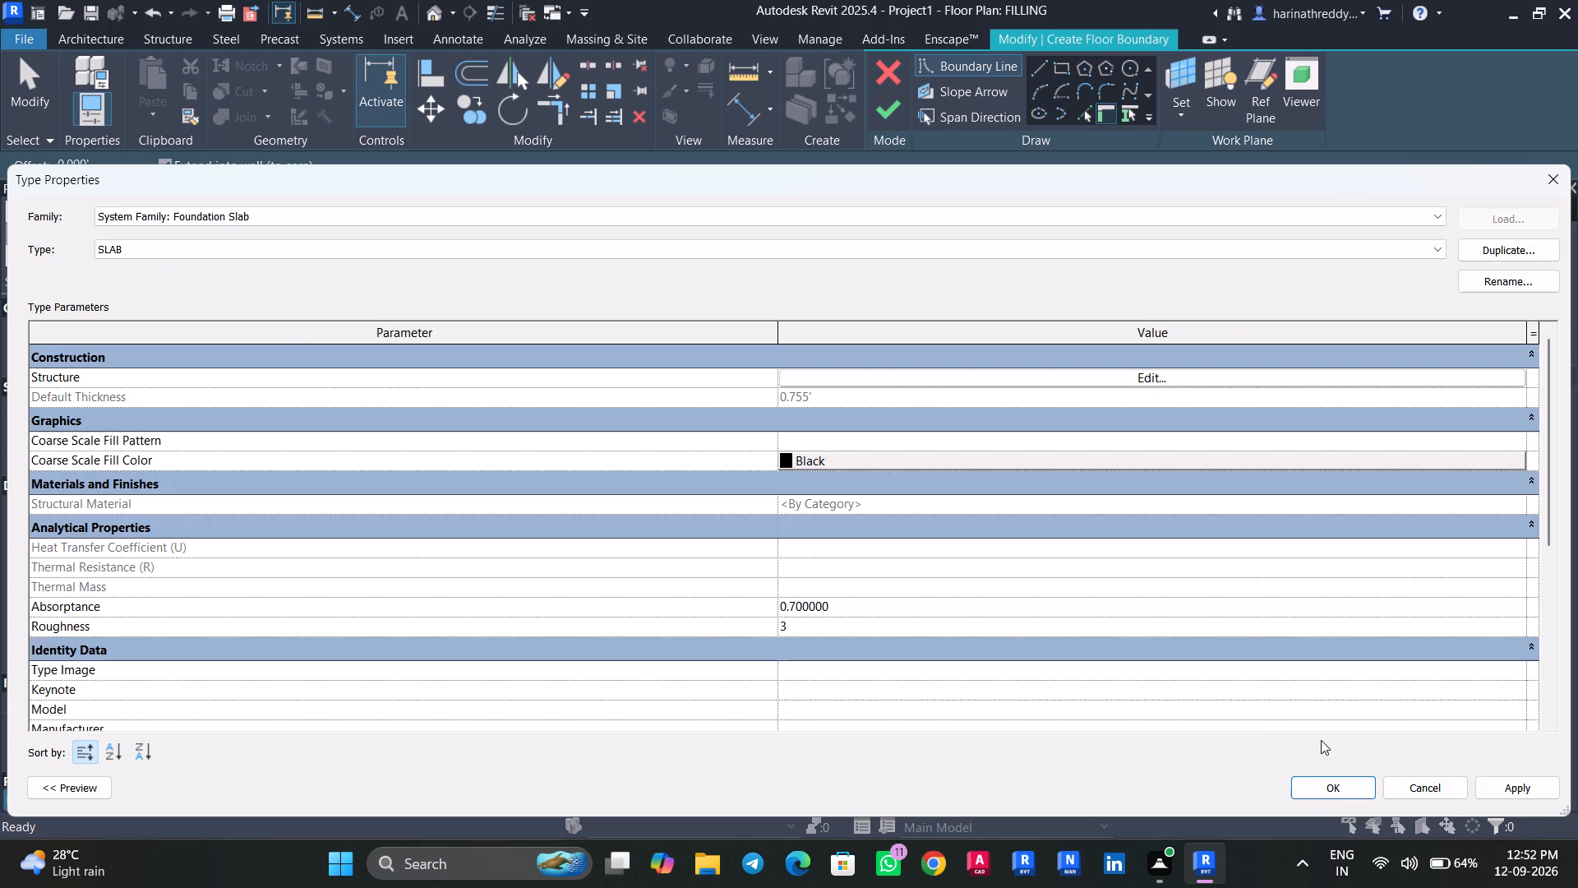
{"action": "left_click", "coordinate": [1519, 797]}
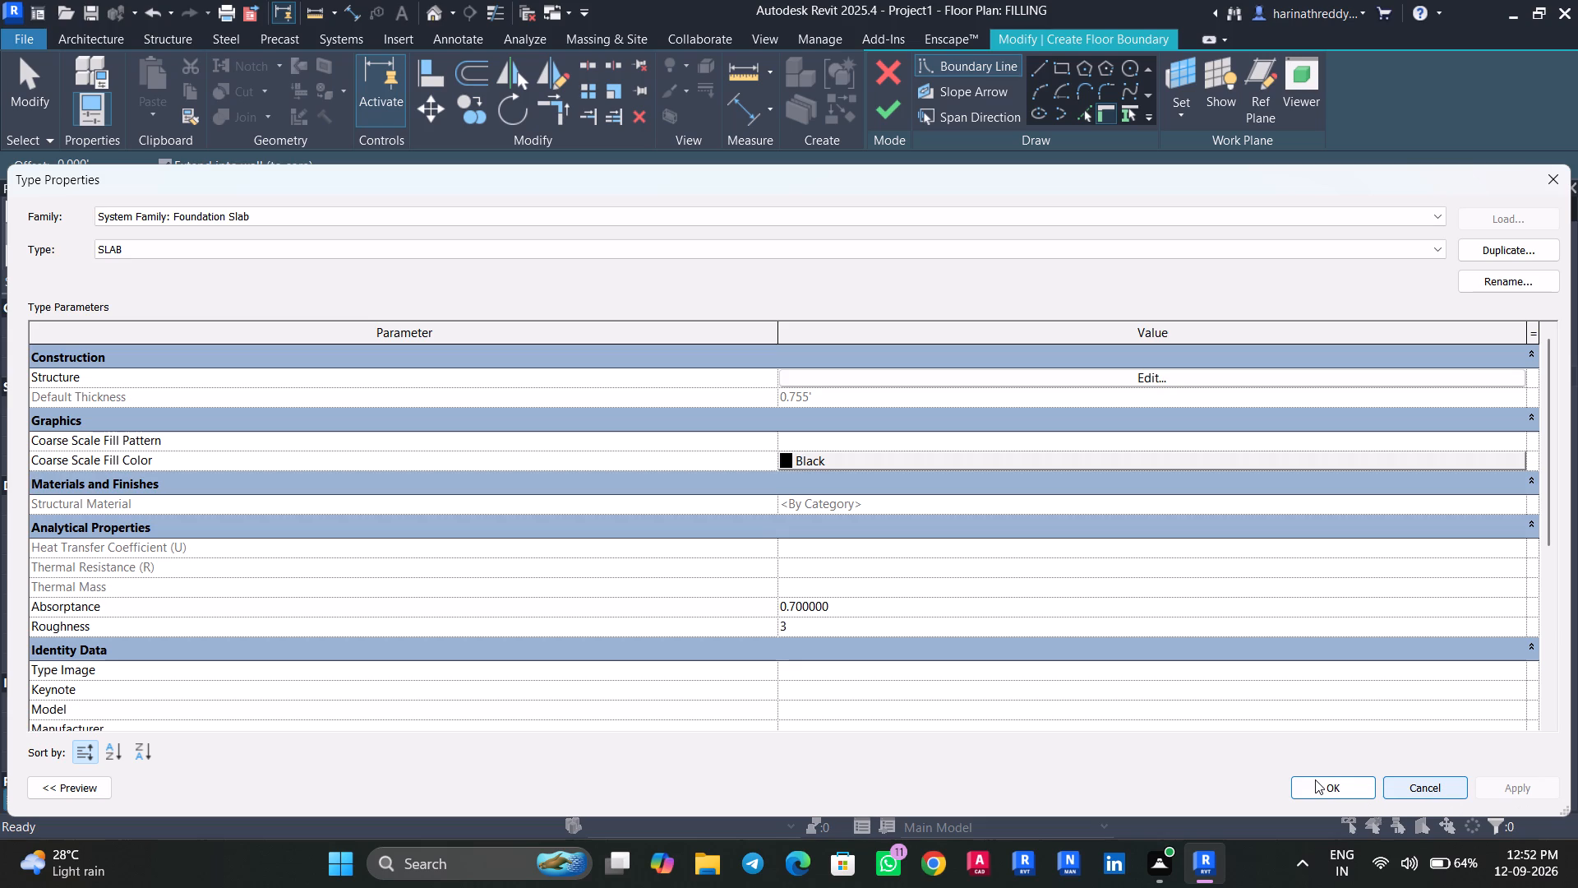
Accept the SLAB type properties and set the new foundation slab's level to GFL.
{"action": "left_click", "coordinate": [1315, 779]}
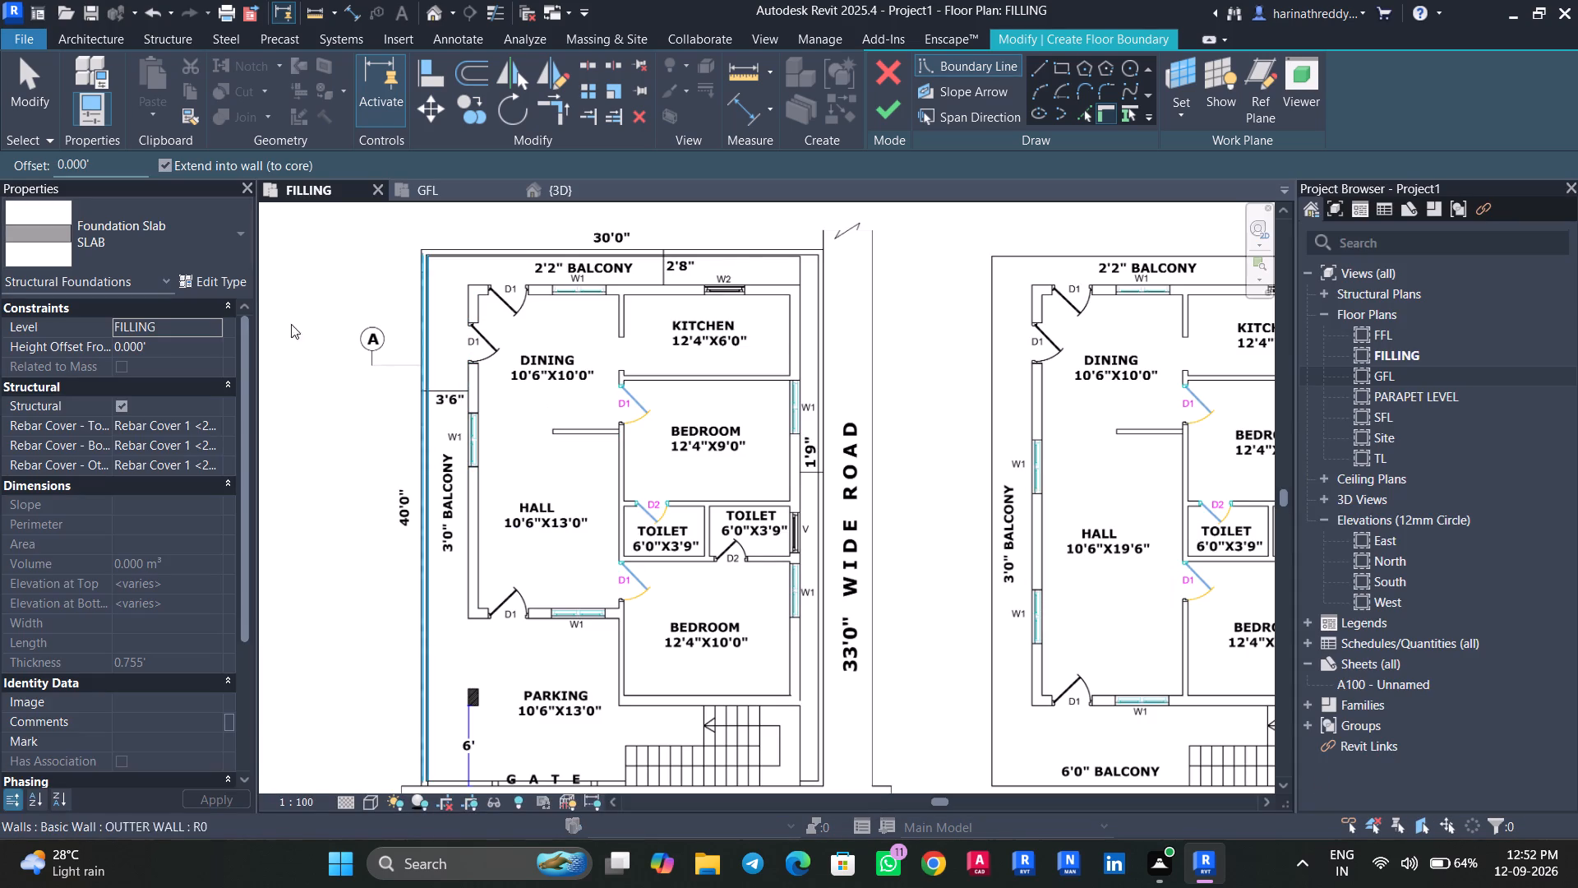
{"action": "left_click", "coordinate": [198, 330]}
{"action": "left_click", "coordinate": [208, 330]}
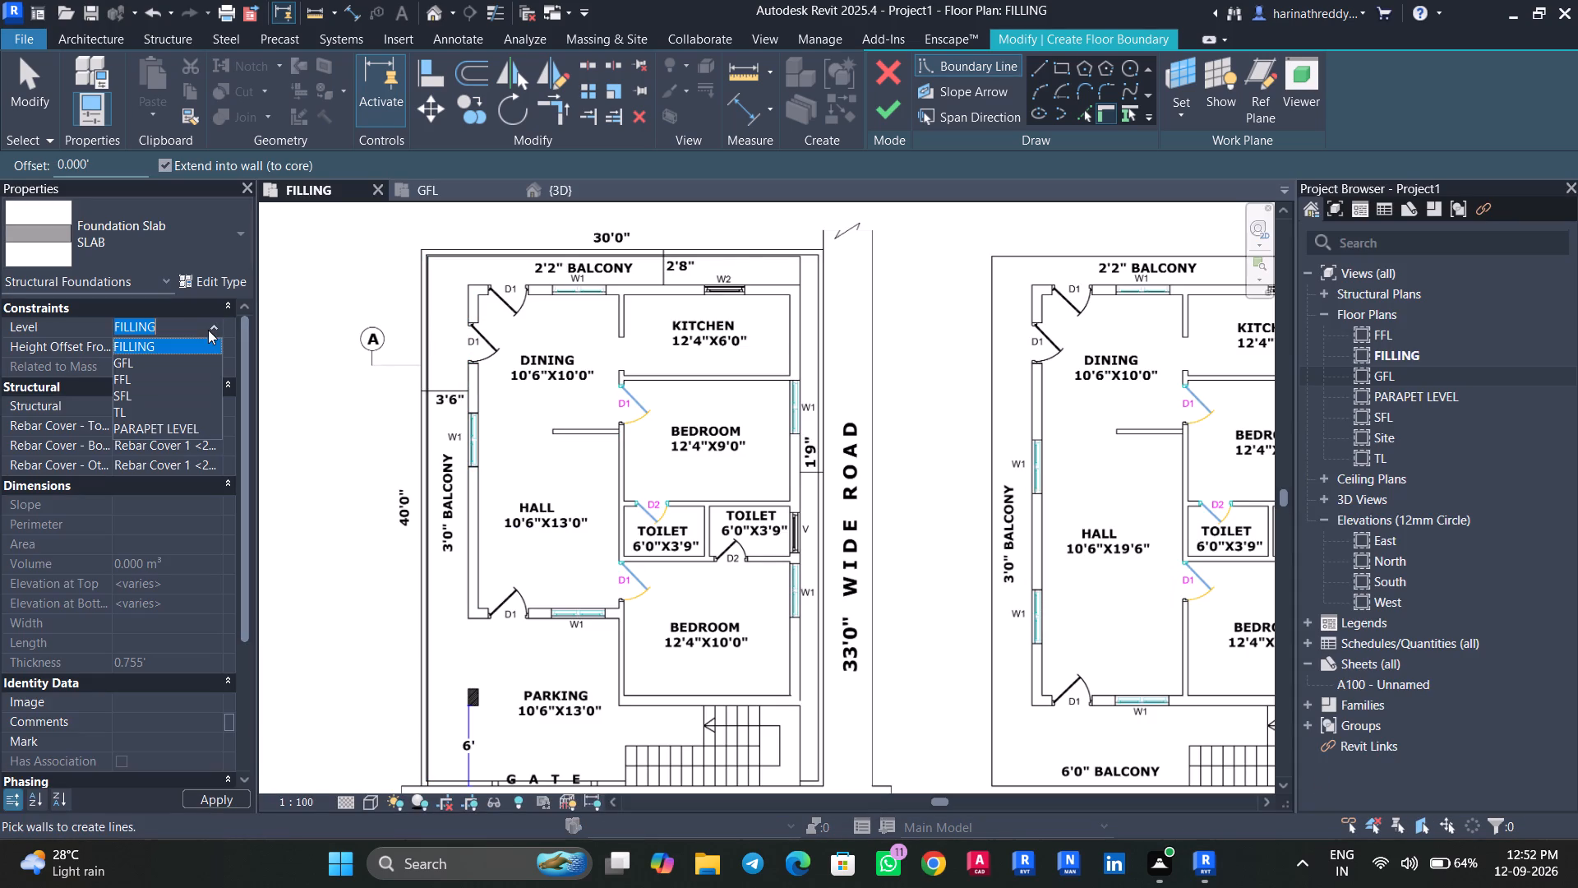
{"action": "left_click", "coordinate": [201, 363]}
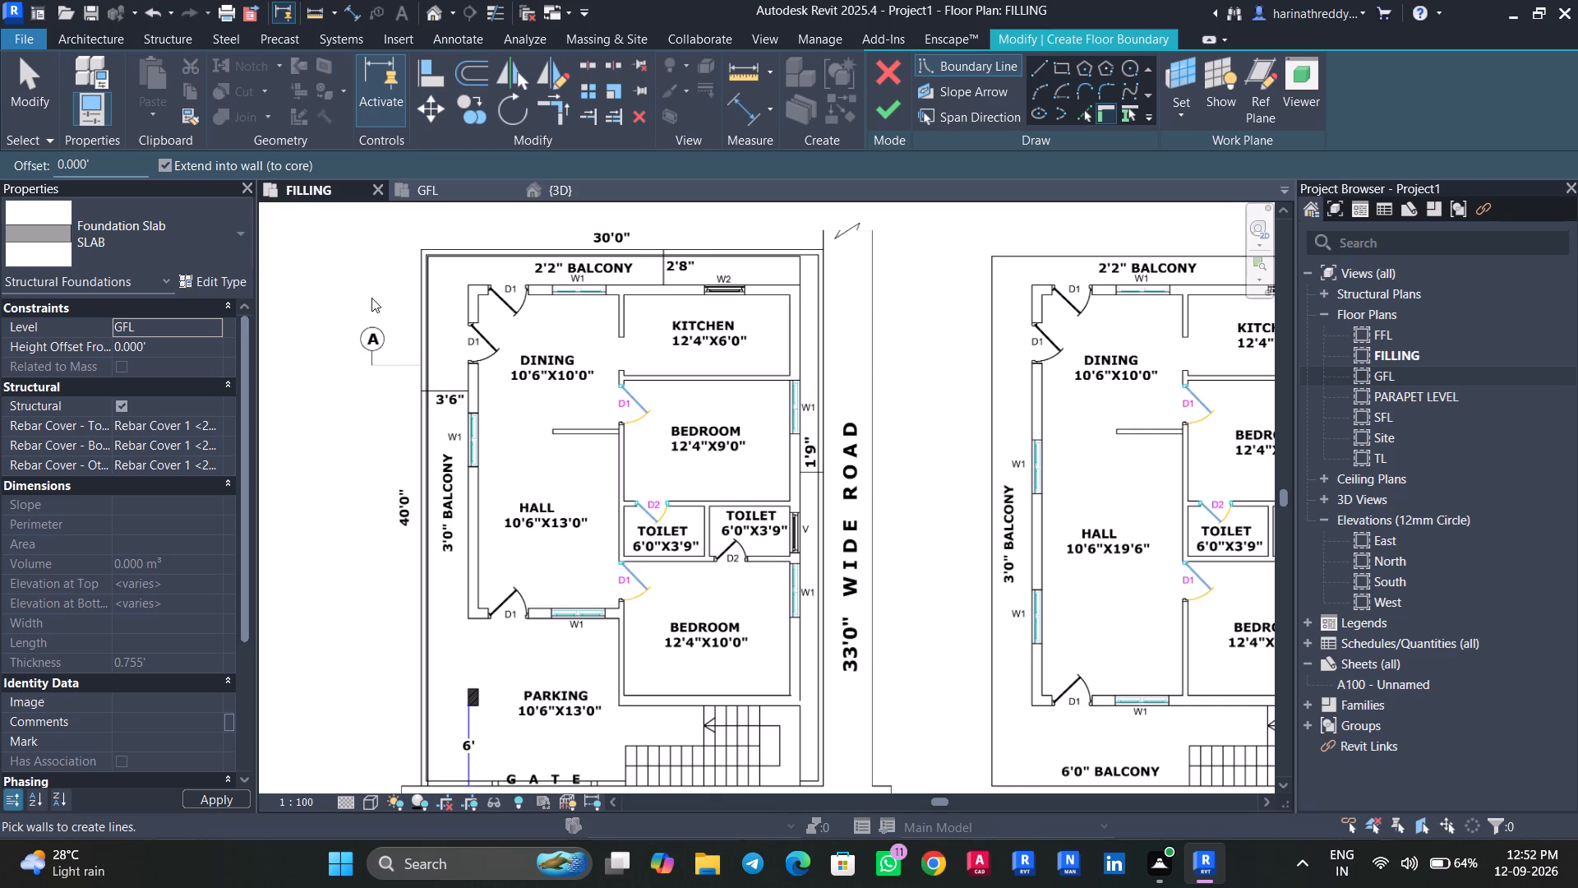
Sketch a rectangular slab boundary about 24.75' by 31.37' from the dining room's outer wall corner to the outer corner of the 12'4"x10'0" bedroom.
{"action": "scroll", "coordinate": [447, 305], "scroll_direction": "up", "scroll_amount": 4}
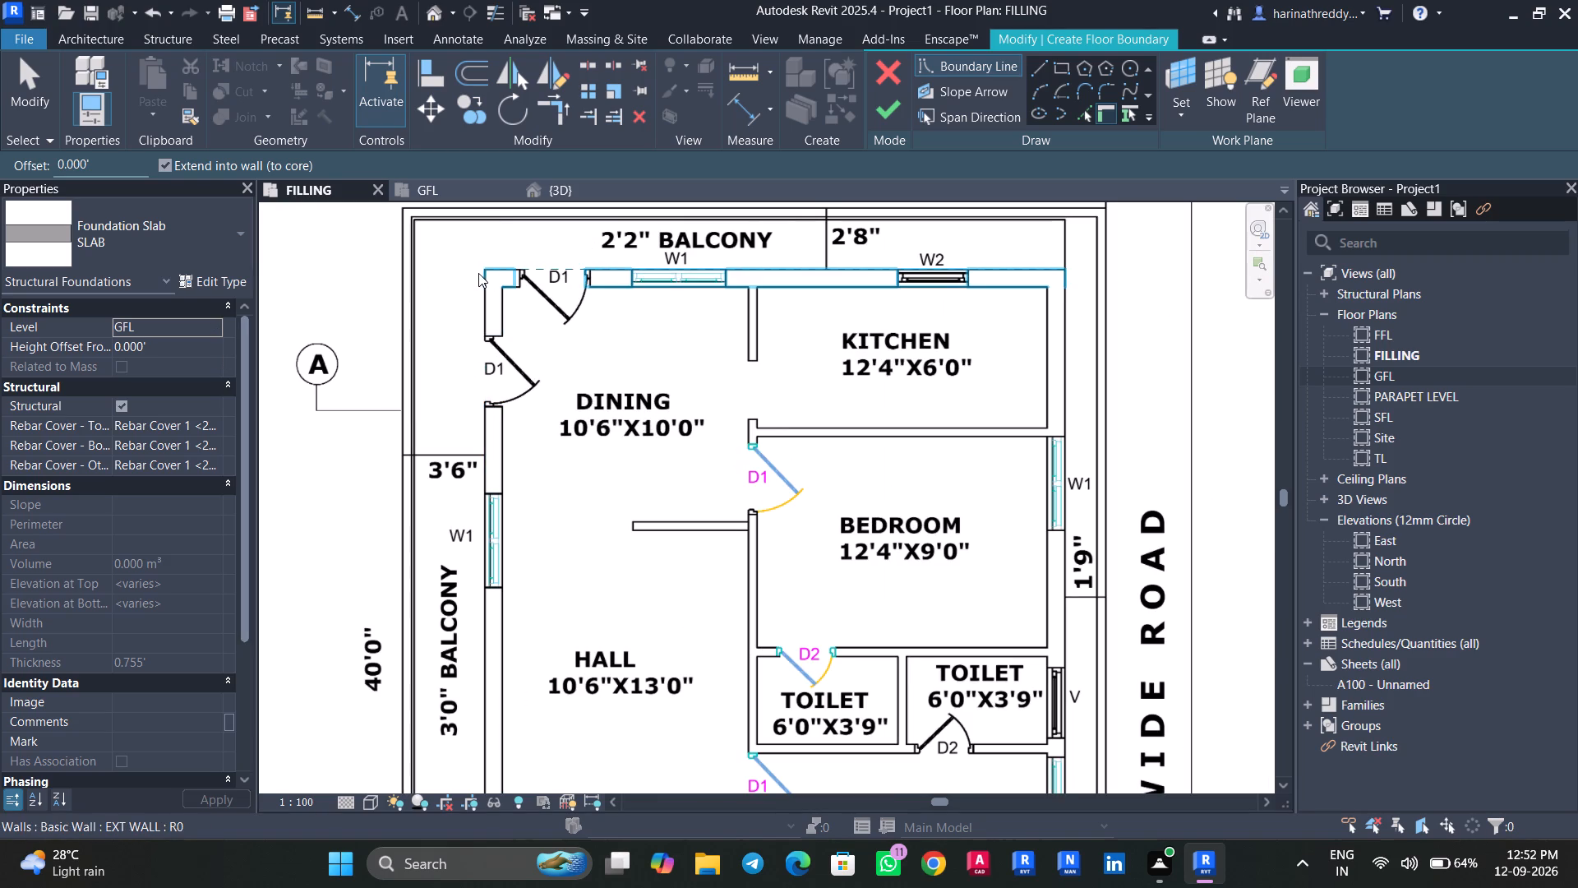
{"action": "left_click", "coordinate": [1054, 71]}
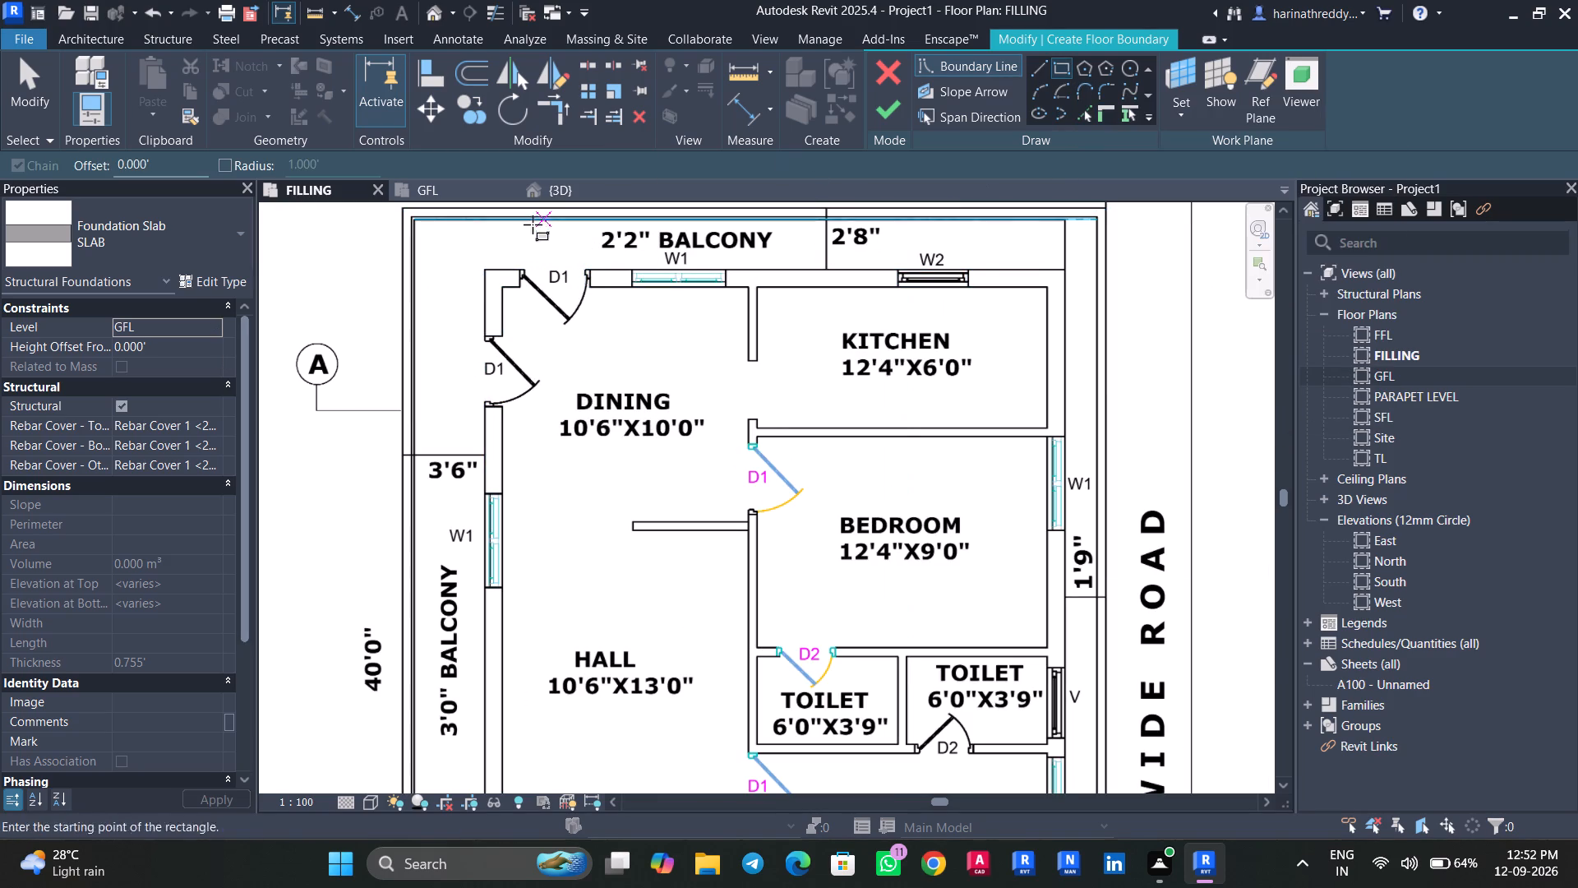
{"action": "left_click", "coordinate": [482, 270]}
{"action": "scroll", "coordinate": [828, 619], "scroll_direction": "down", "scroll_amount": 4}
{"action": "scroll", "coordinate": [828, 619], "scroll_direction": "up", "scroll_amount": 1}
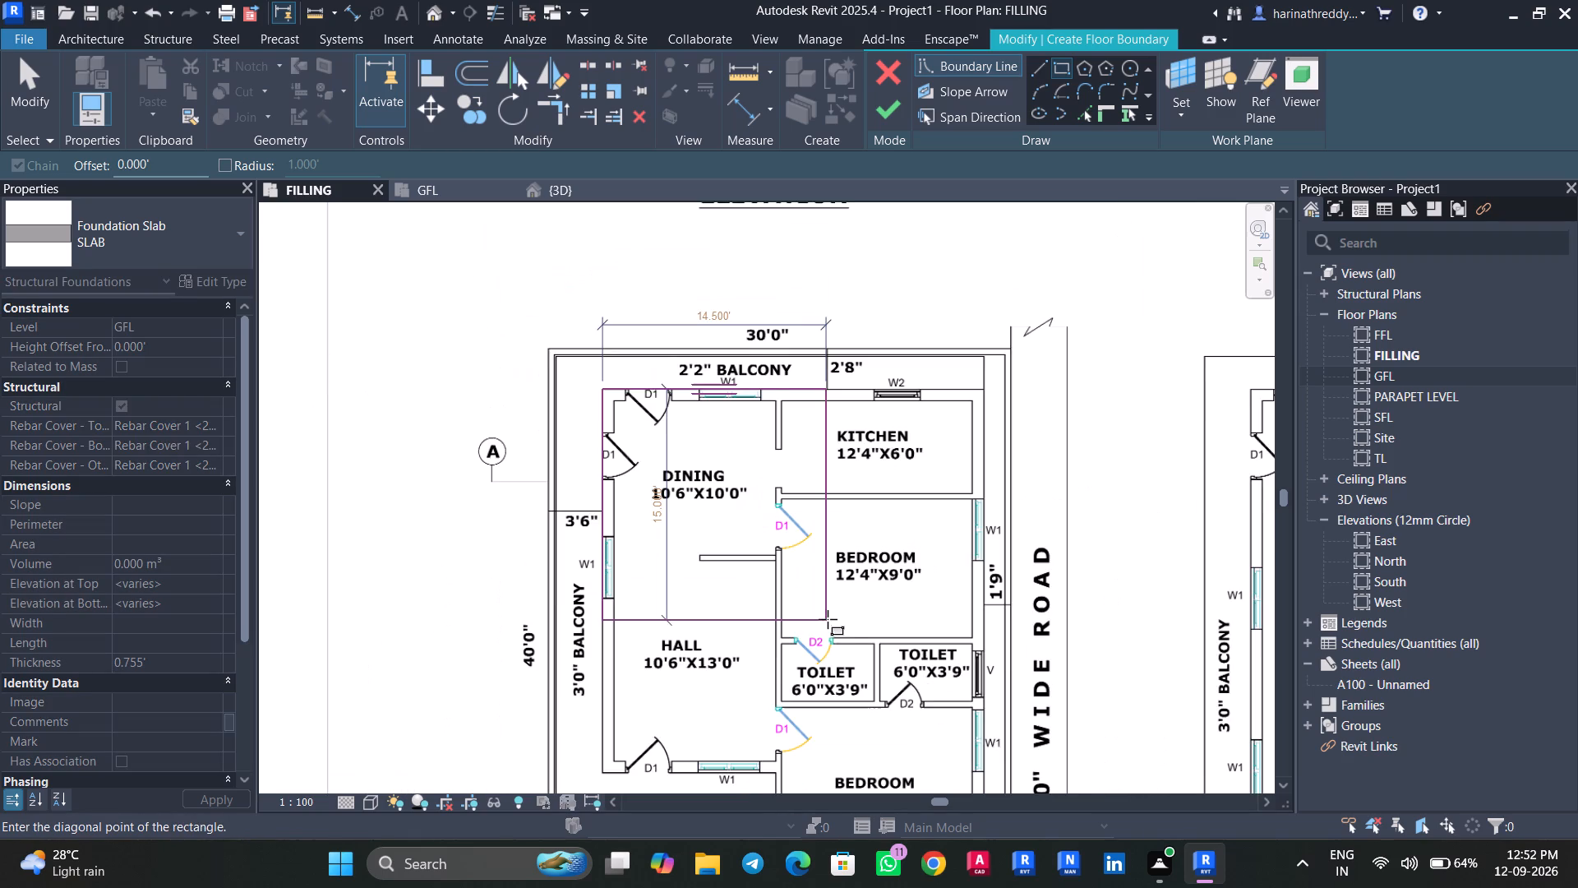
{"action": "middle_click_drag", "start_coordinate": [828, 619], "coordinate": [784, 454]}
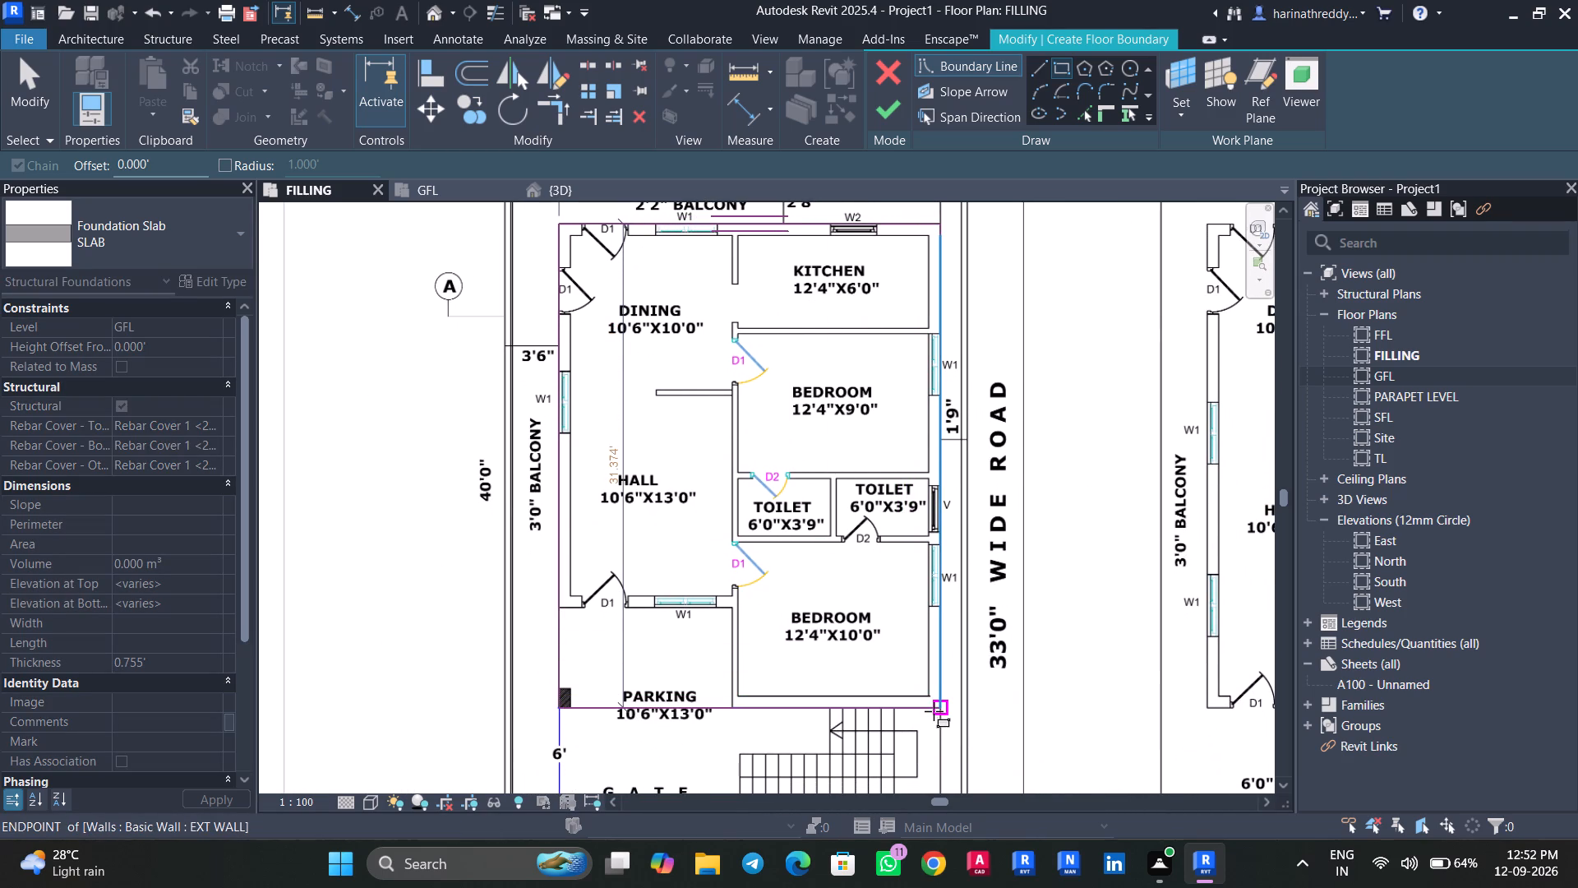
{"action": "scroll", "coordinate": [934, 711], "scroll_direction": "down", "scroll_amount": 2}
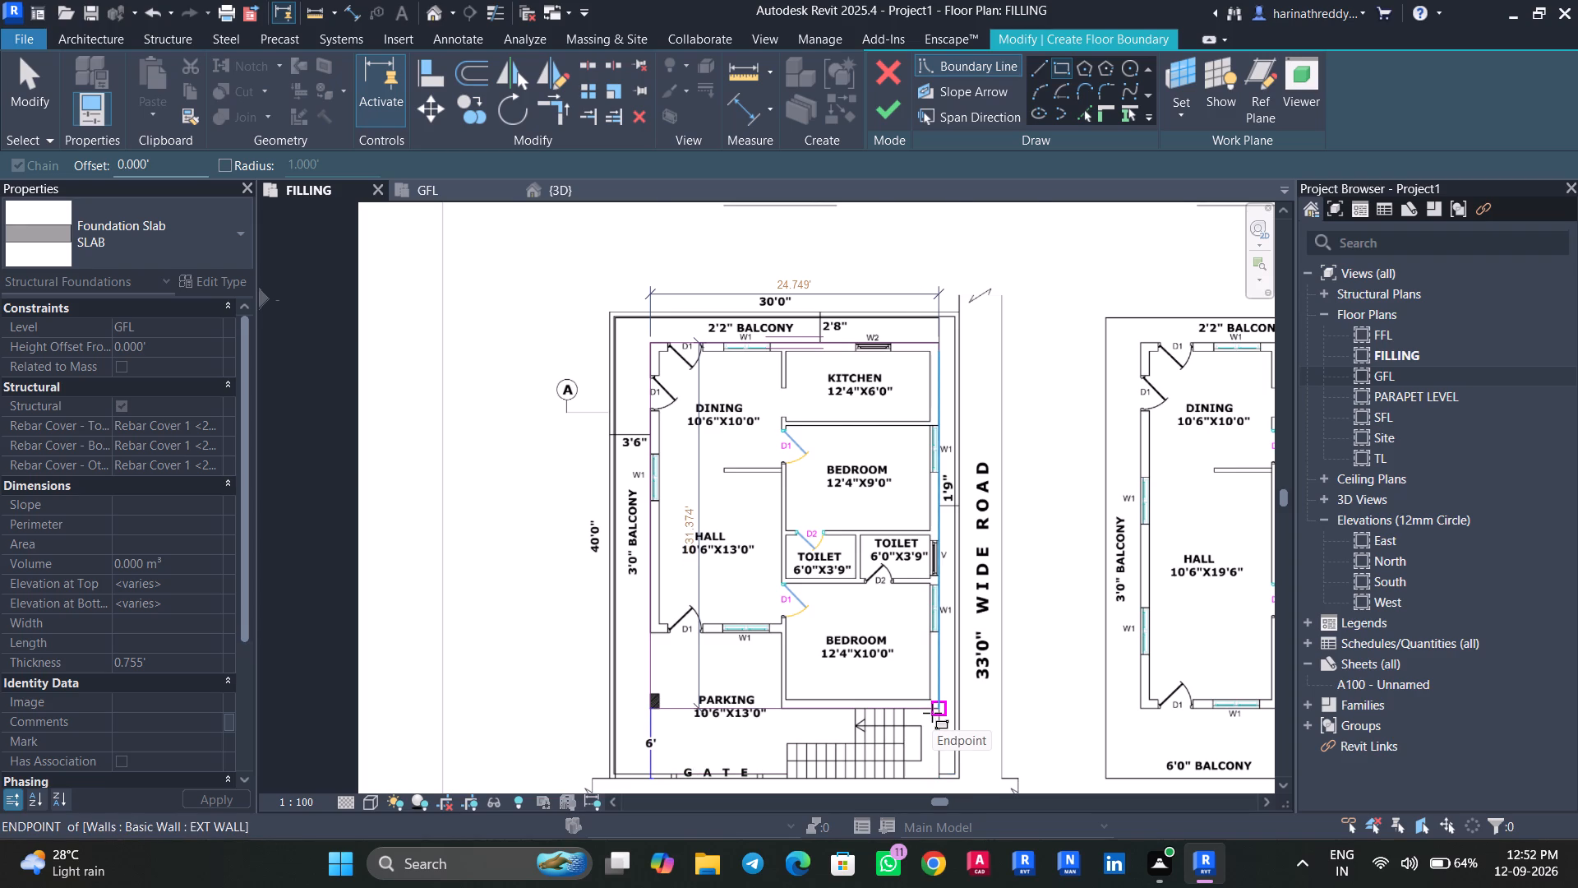
{"action": "scroll", "coordinate": [932, 713], "scroll_direction": "up", "scroll_amount": 7}
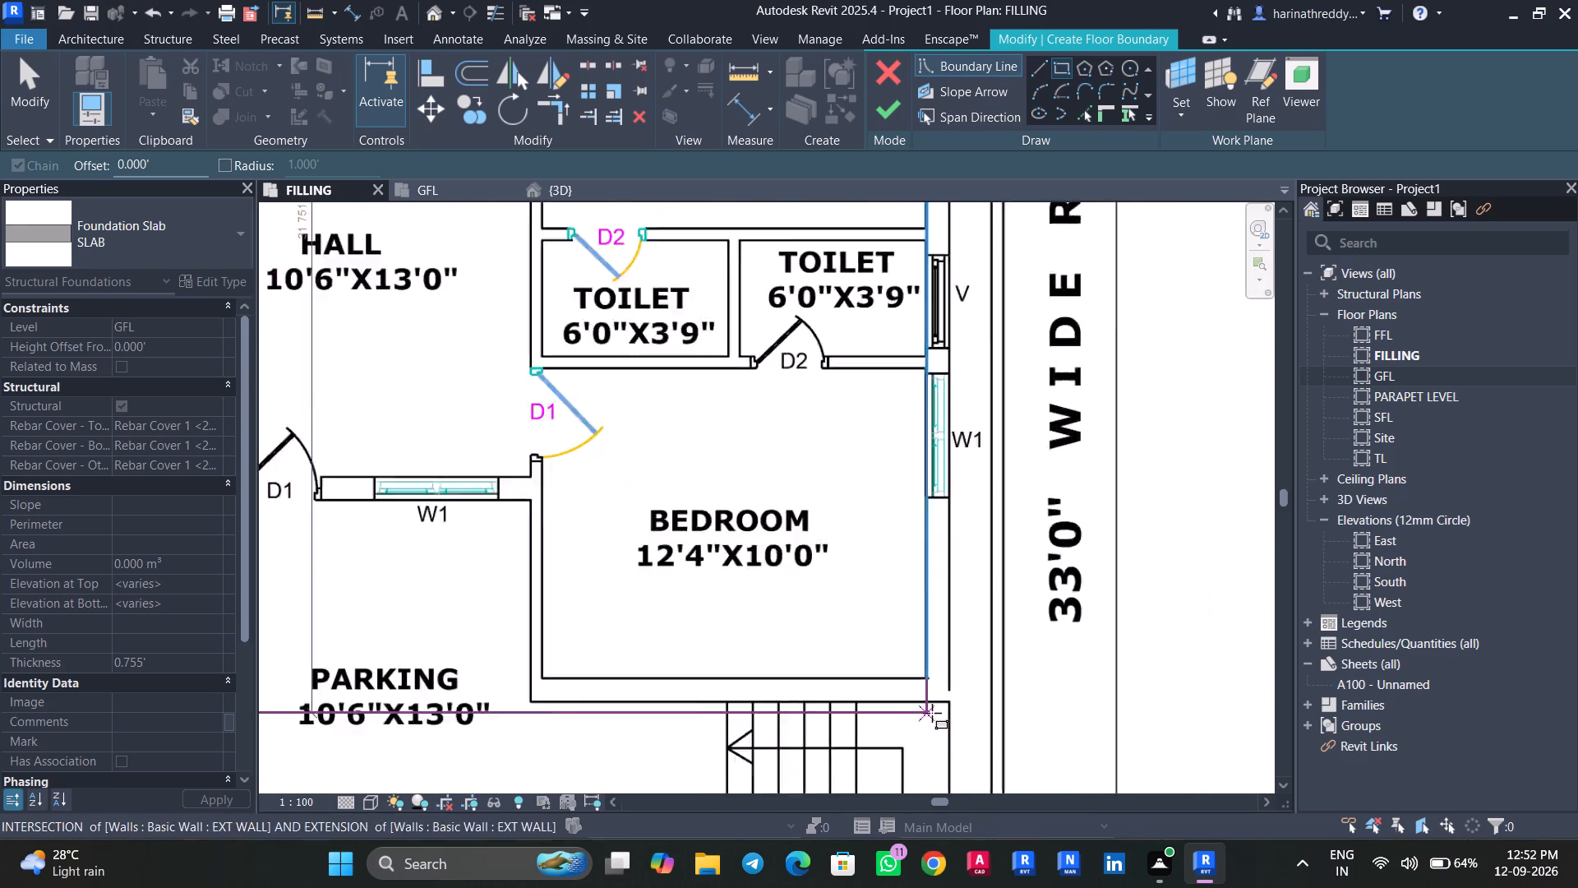
{"action": "scroll", "coordinate": [932, 713], "scroll_direction": "up", "scroll_amount": 4}
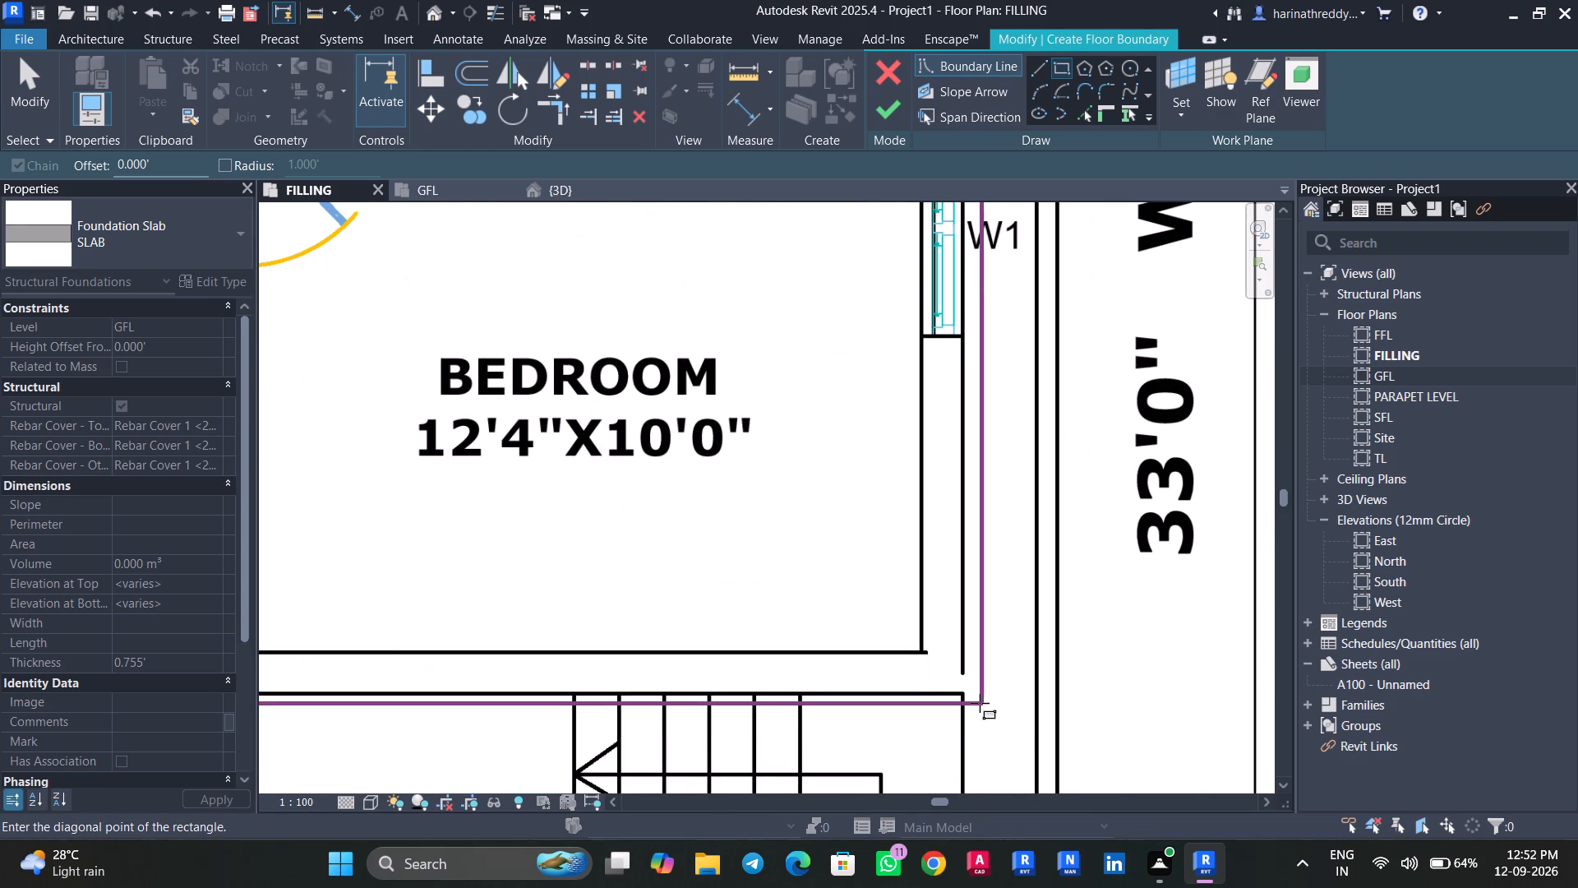
{"action": "left_click", "coordinate": [965, 691]}
Examine the slab boundary at the parking column and compare the ground floor plan with the elevation and section drawings.
{"action": "scroll", "coordinate": [876, 752], "scroll_direction": "down", "scroll_amount": 4}
{"action": "middle_click_drag", "start_coordinate": [737, 693], "coordinate": [1448, 569]}
{"action": "scroll", "coordinate": [855, 594], "scroll_direction": "up", "scroll_amount": 12}
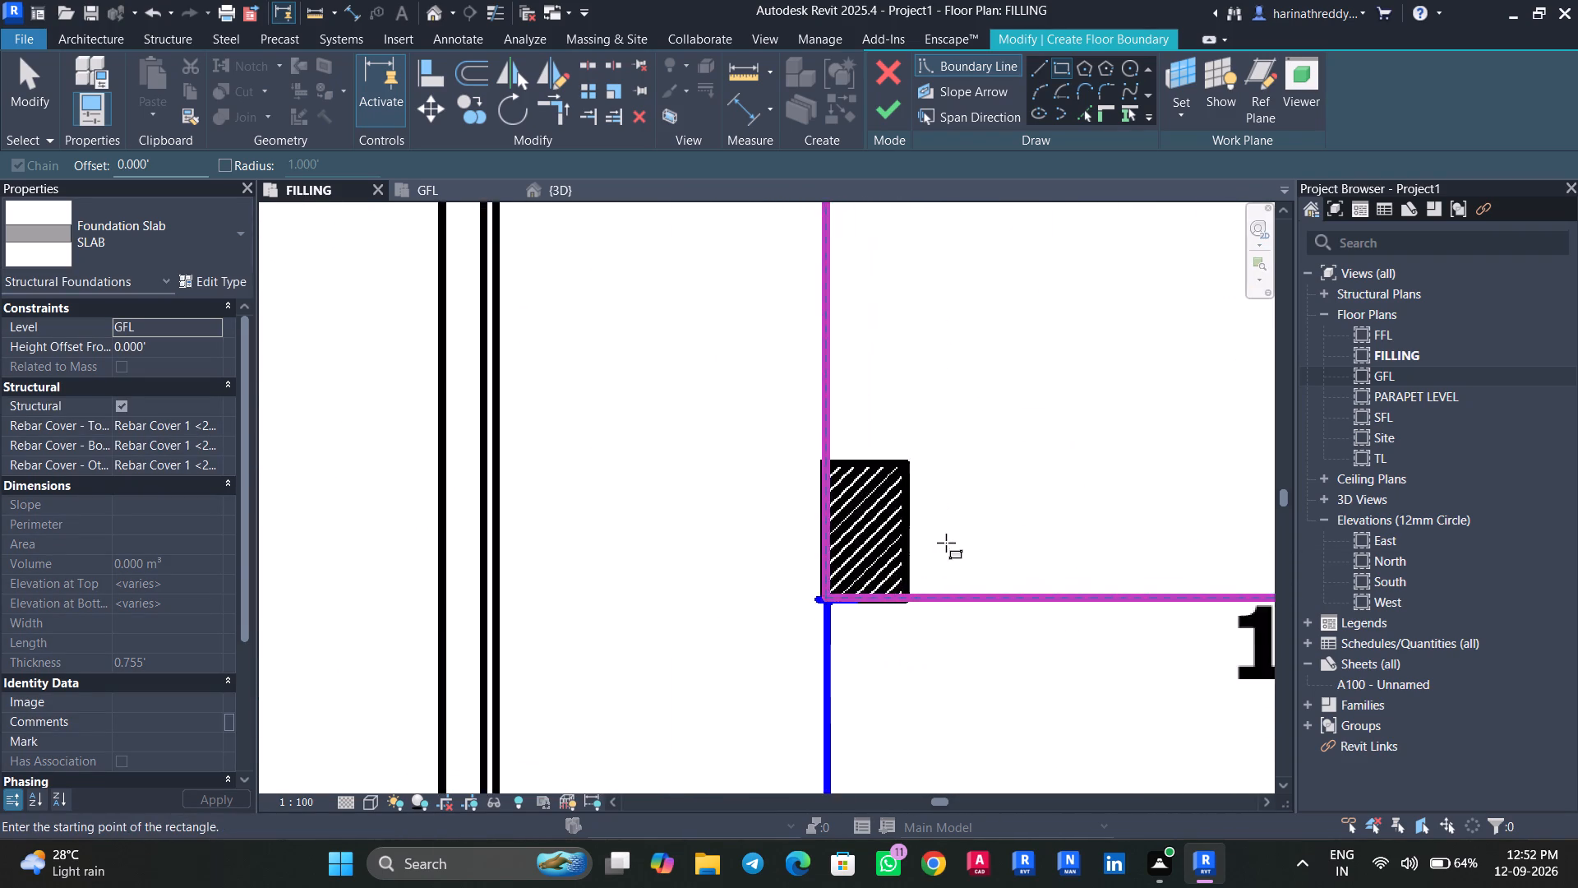
{"action": "scroll", "coordinate": [946, 543], "scroll_direction": "up", "scroll_amount": 3}
{"action": "scroll", "coordinate": [911, 640], "scroll_direction": "down", "scroll_amount": 15}
{"action": "scroll", "coordinate": [911, 640], "scroll_direction": "up", "scroll_amount": 1}
{"action": "scroll", "coordinate": [911, 640], "scroll_direction": "down", "scroll_amount": 2}
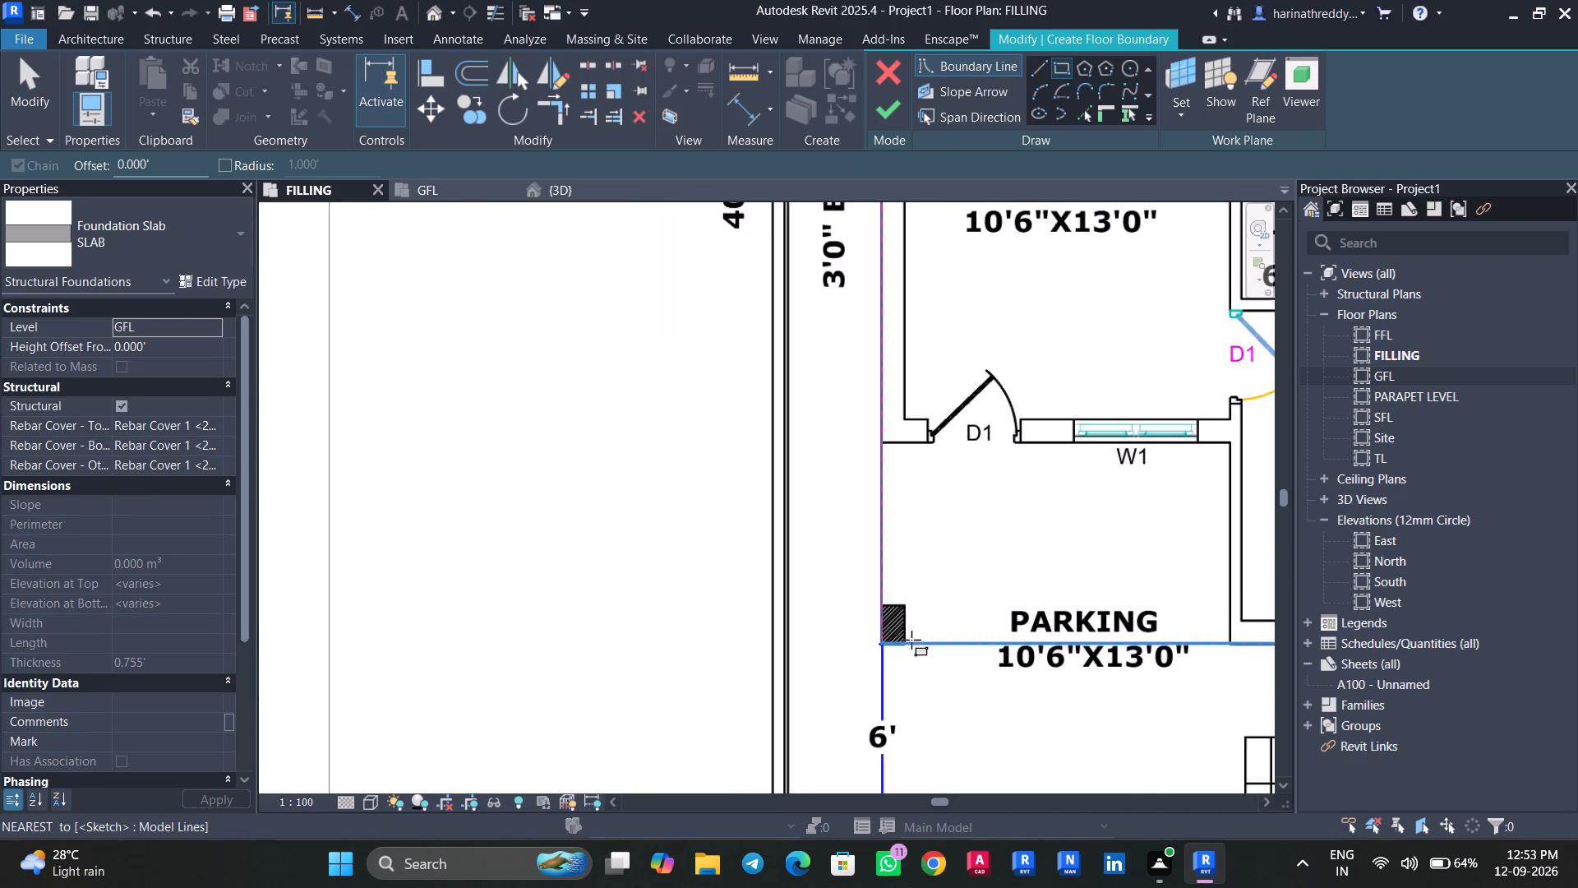
{"action": "scroll", "coordinate": [911, 640], "scroll_direction": "down", "scroll_amount": 5}
{"action": "middle_click_drag", "start_coordinate": [937, 674], "coordinate": [862, 682]}
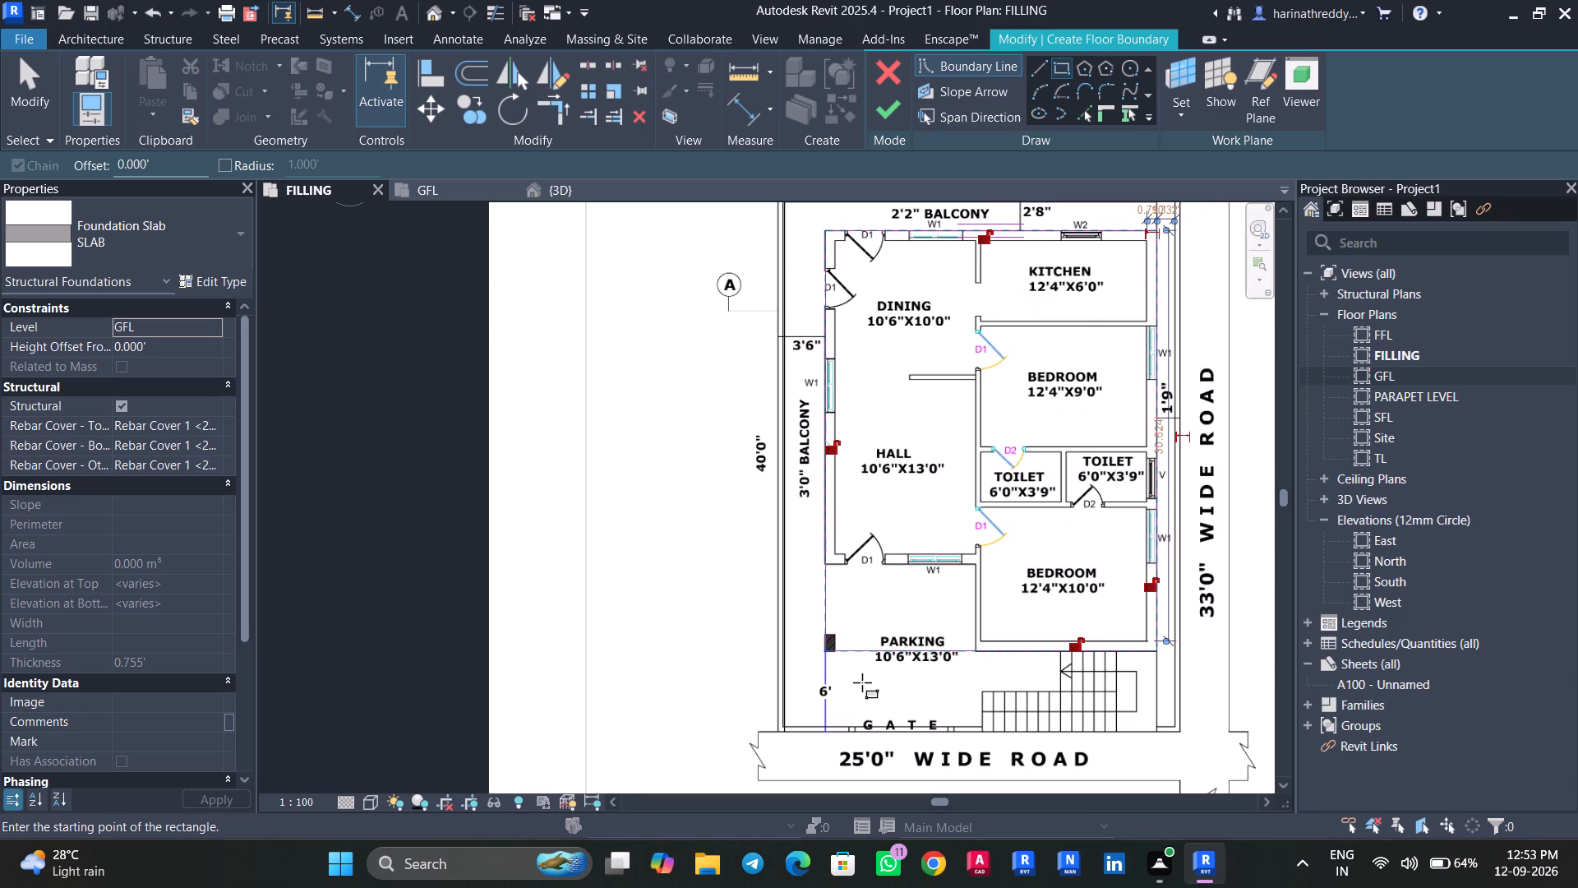
{"action": "scroll", "coordinate": [862, 682], "scroll_direction": "down", "scroll_amount": 6}
{"action": "middle_click_drag", "start_coordinate": [1049, 720], "coordinate": [918, 730]}
{"action": "scroll", "coordinate": [1026, 702], "scroll_direction": "up", "scroll_amount": 7}
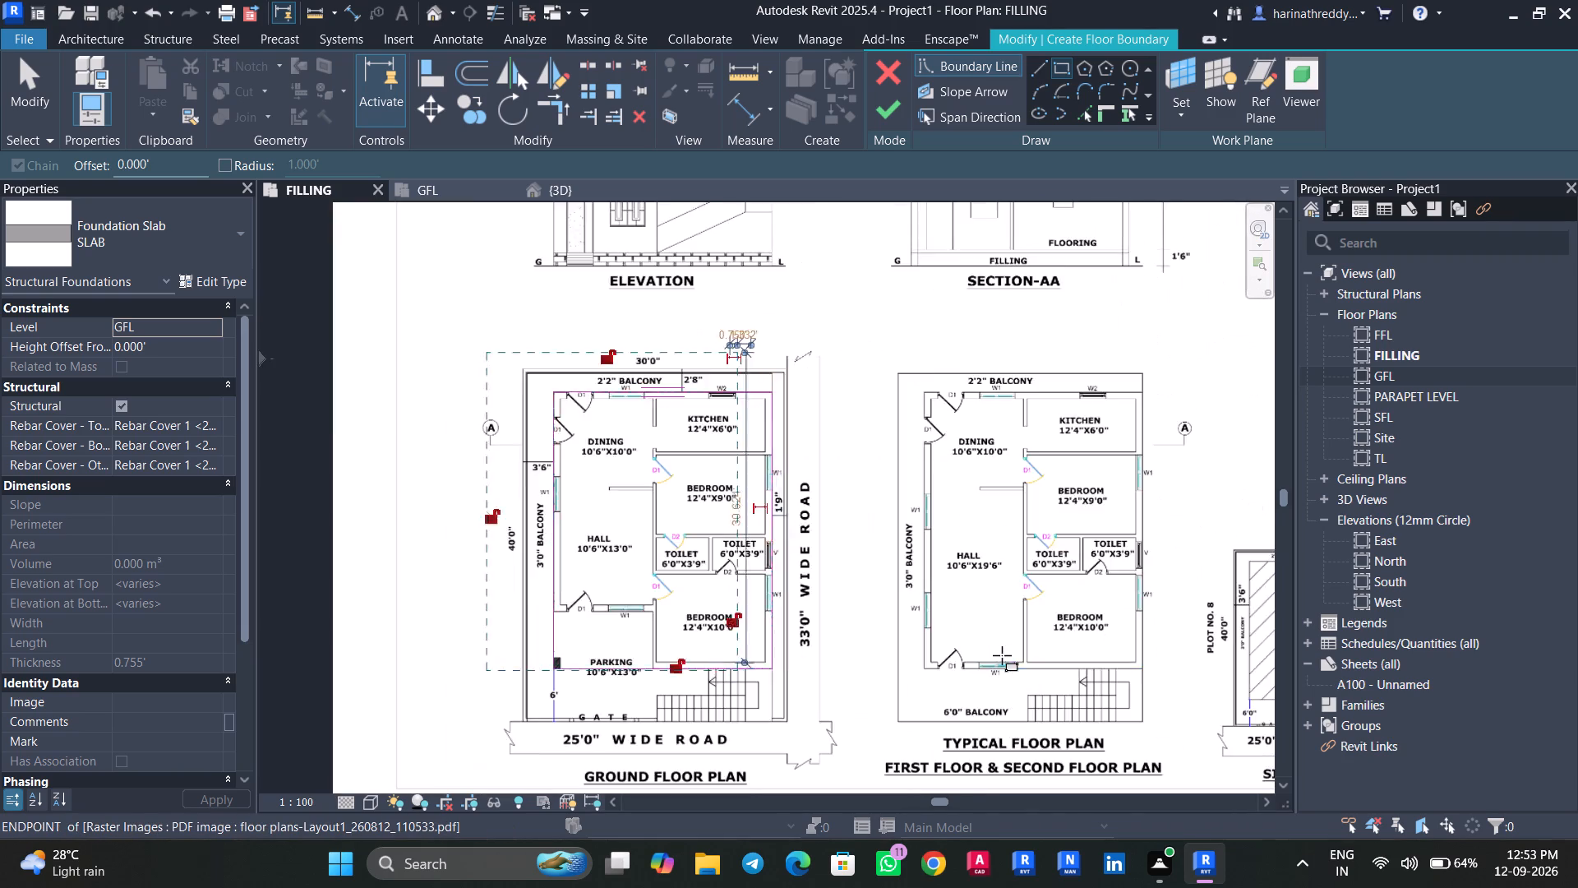
{"action": "scroll", "coordinate": [1002, 655], "scroll_direction": "up", "scroll_amount": 2}
{"action": "scroll", "coordinate": [963, 728], "scroll_direction": "down", "scroll_amount": 5}
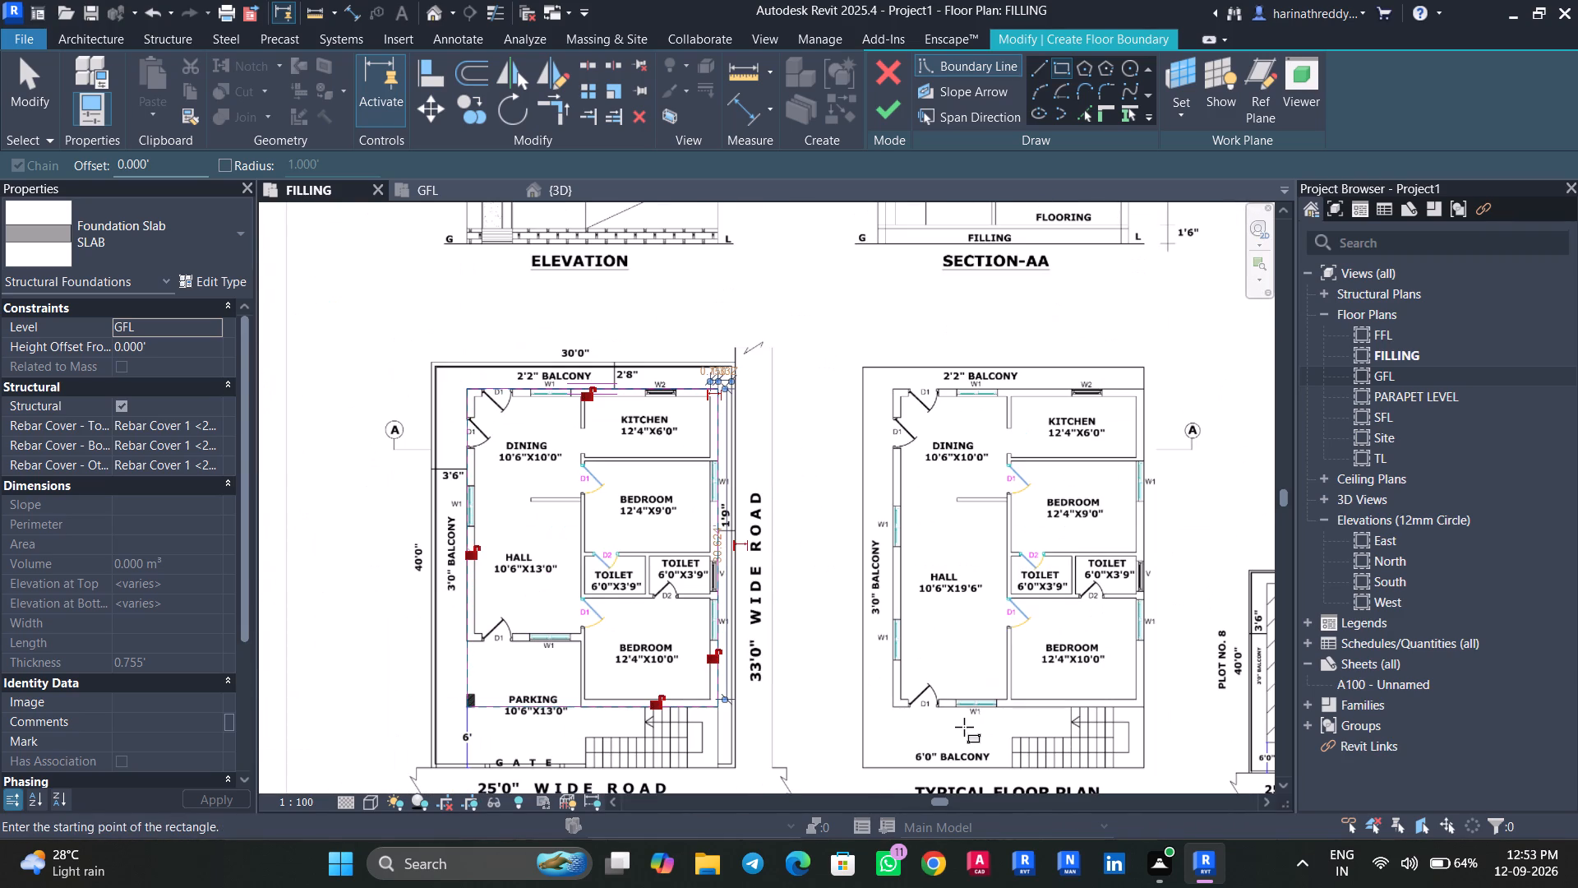
{"action": "middle_click_drag", "start_coordinate": [964, 727], "coordinate": [944, 631]}
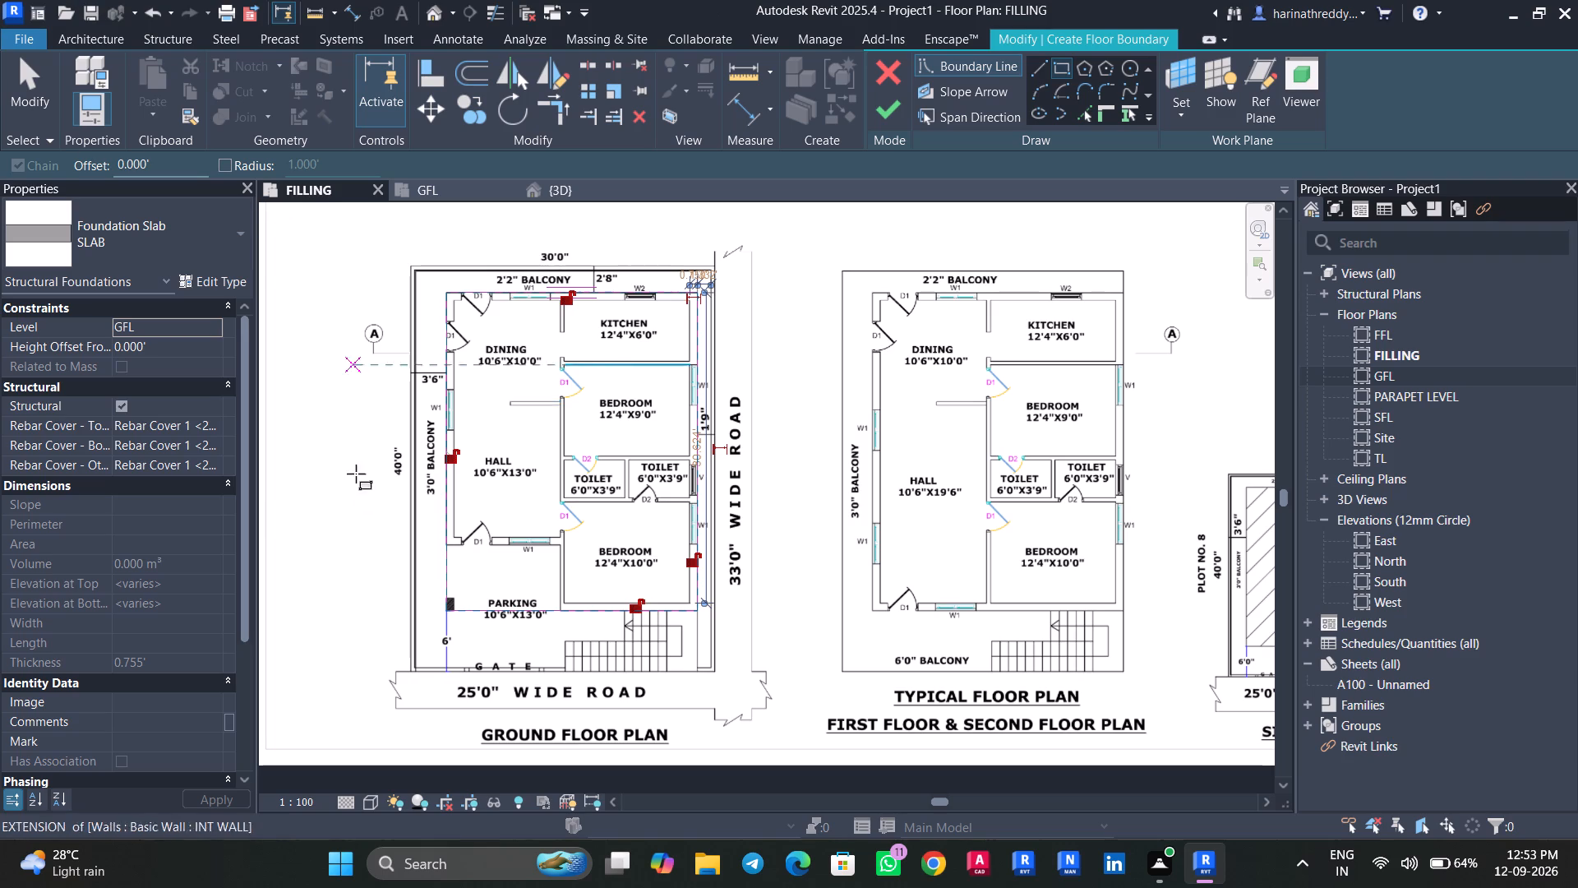
{"action": "scroll", "coordinate": [510, 467], "scroll_direction": "down", "scroll_amount": 4}
{"action": "middle_click_drag", "start_coordinate": [682, 180], "coordinate": [802, 442]}
{"action": "scroll", "coordinate": [802, 442], "scroll_direction": "up", "scroll_amount": 1}
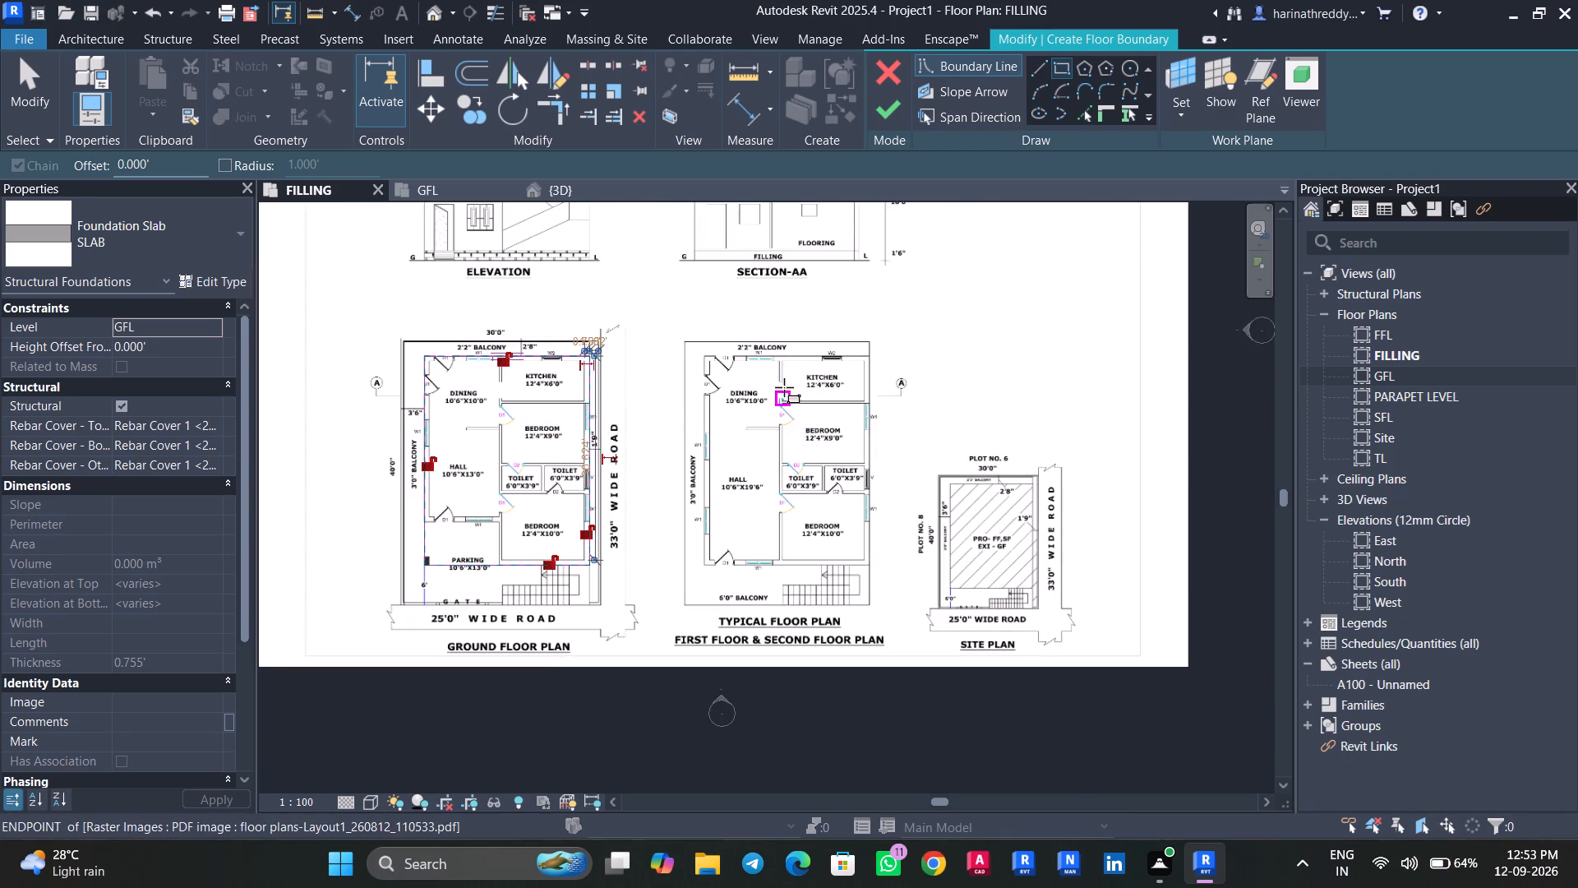
{"action": "middle_click_drag", "start_coordinate": [791, 399], "coordinate": [936, 548]}
{"action": "scroll", "coordinate": [756, 412], "scroll_direction": "up", "scroll_amount": 4}
{"action": "middle_click_drag", "start_coordinate": [754, 389], "coordinate": [887, 622]}
{"action": "scroll", "coordinate": [880, 618], "scroll_direction": "down", "scroll_amount": 1}
{"action": "scroll", "coordinate": [880, 618], "scroll_direction": "up", "scroll_amount": 1}
{"action": "scroll", "coordinate": [880, 618], "scroll_direction": "down", "scroll_amount": 2}
{"action": "middle_click_drag", "start_coordinate": [880, 617], "coordinate": [874, 579]}
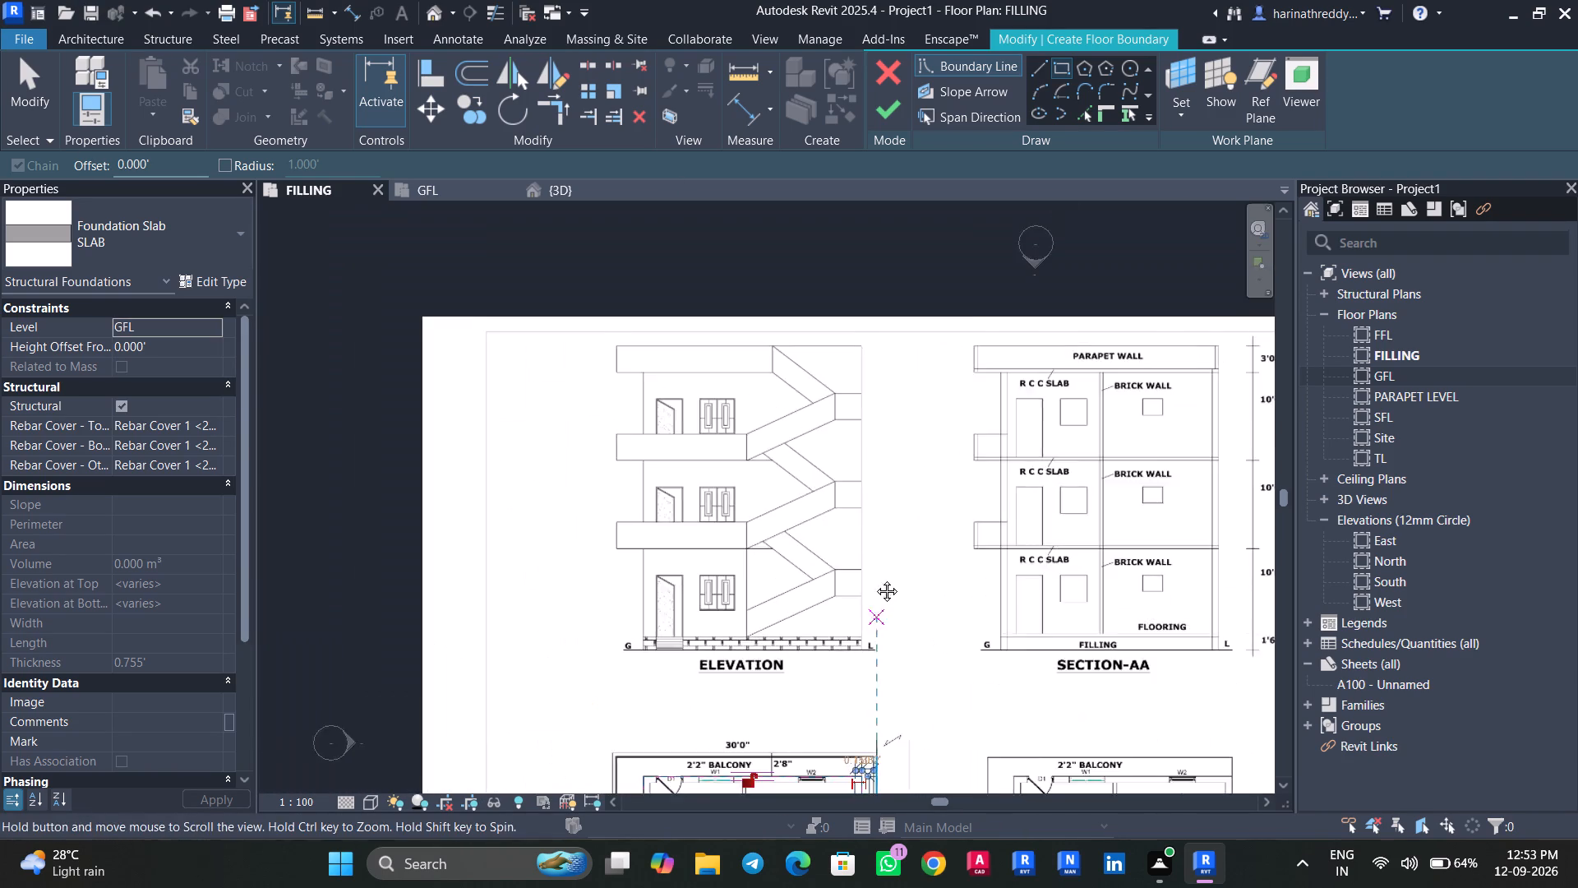
{"action": "middle_click_drag", "start_coordinate": [874, 579], "coordinate": [899, 361]}
{"action": "scroll", "coordinate": [655, 296], "scroll_direction": "up", "scroll_amount": 13}
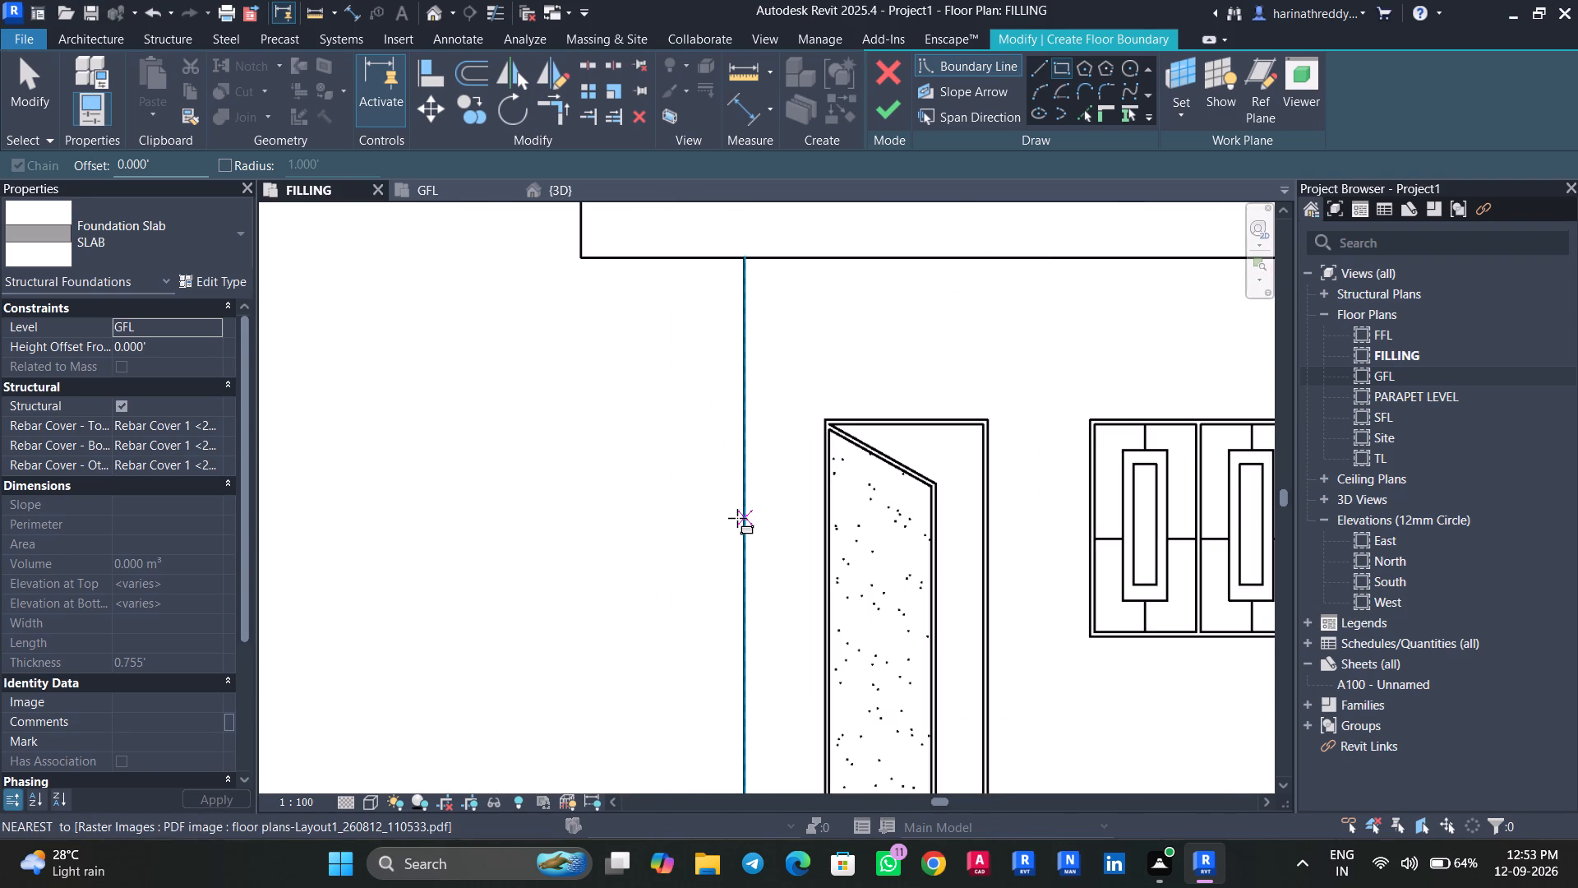
{"action": "scroll", "coordinate": [736, 517], "scroll_direction": "down", "scroll_amount": 3}
{"action": "scroll", "coordinate": [736, 517], "scroll_direction": "up", "scroll_amount": 1}
{"action": "scroll", "coordinate": [736, 517], "scroll_direction": "down", "scroll_amount": 8}
{"action": "scroll", "coordinate": [896, 709], "scroll_direction": "down", "scroll_amount": 2}
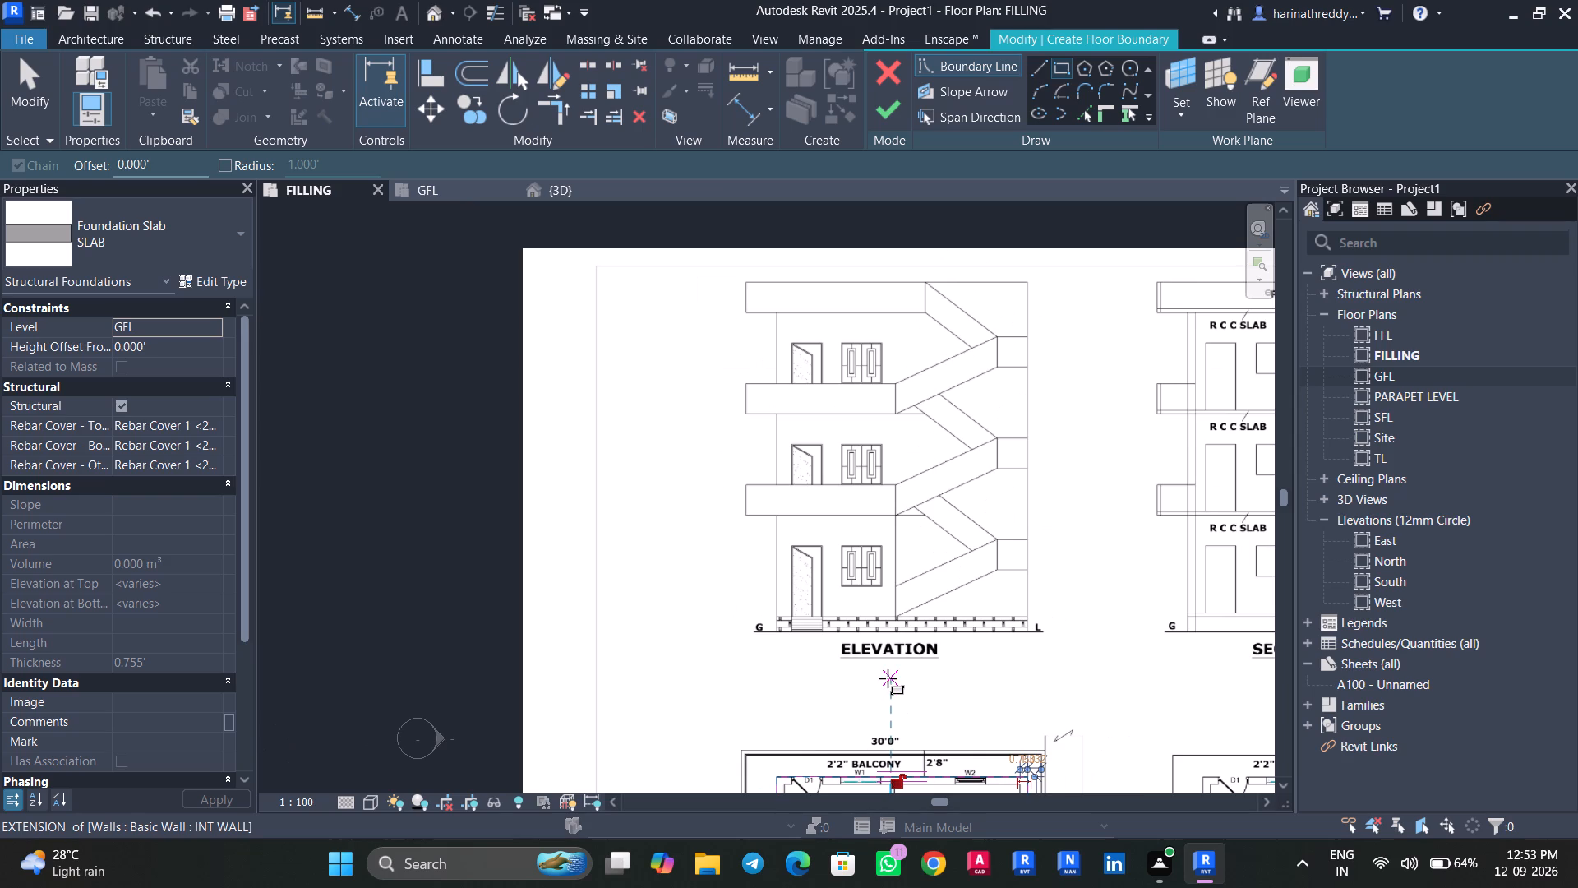
{"action": "middle_click_drag", "start_coordinate": [884, 677], "coordinate": [691, 382]}
{"action": "middle_click_drag", "start_coordinate": [829, 550], "coordinate": [819, 399]}
{"action": "scroll", "coordinate": [627, 685], "scroll_direction": "up", "scroll_amount": 4}
{"action": "scroll", "coordinate": [658, 681], "scroll_direction": "down", "scroll_amount": 3}
{"action": "middle_click_drag", "start_coordinate": [661, 678], "coordinate": [732, 590]}
{"action": "scroll", "coordinate": [953, 623], "scroll_direction": "down", "scroll_amount": 2}
{"action": "middle_click_drag", "start_coordinate": [985, 602], "coordinate": [920, 652]}
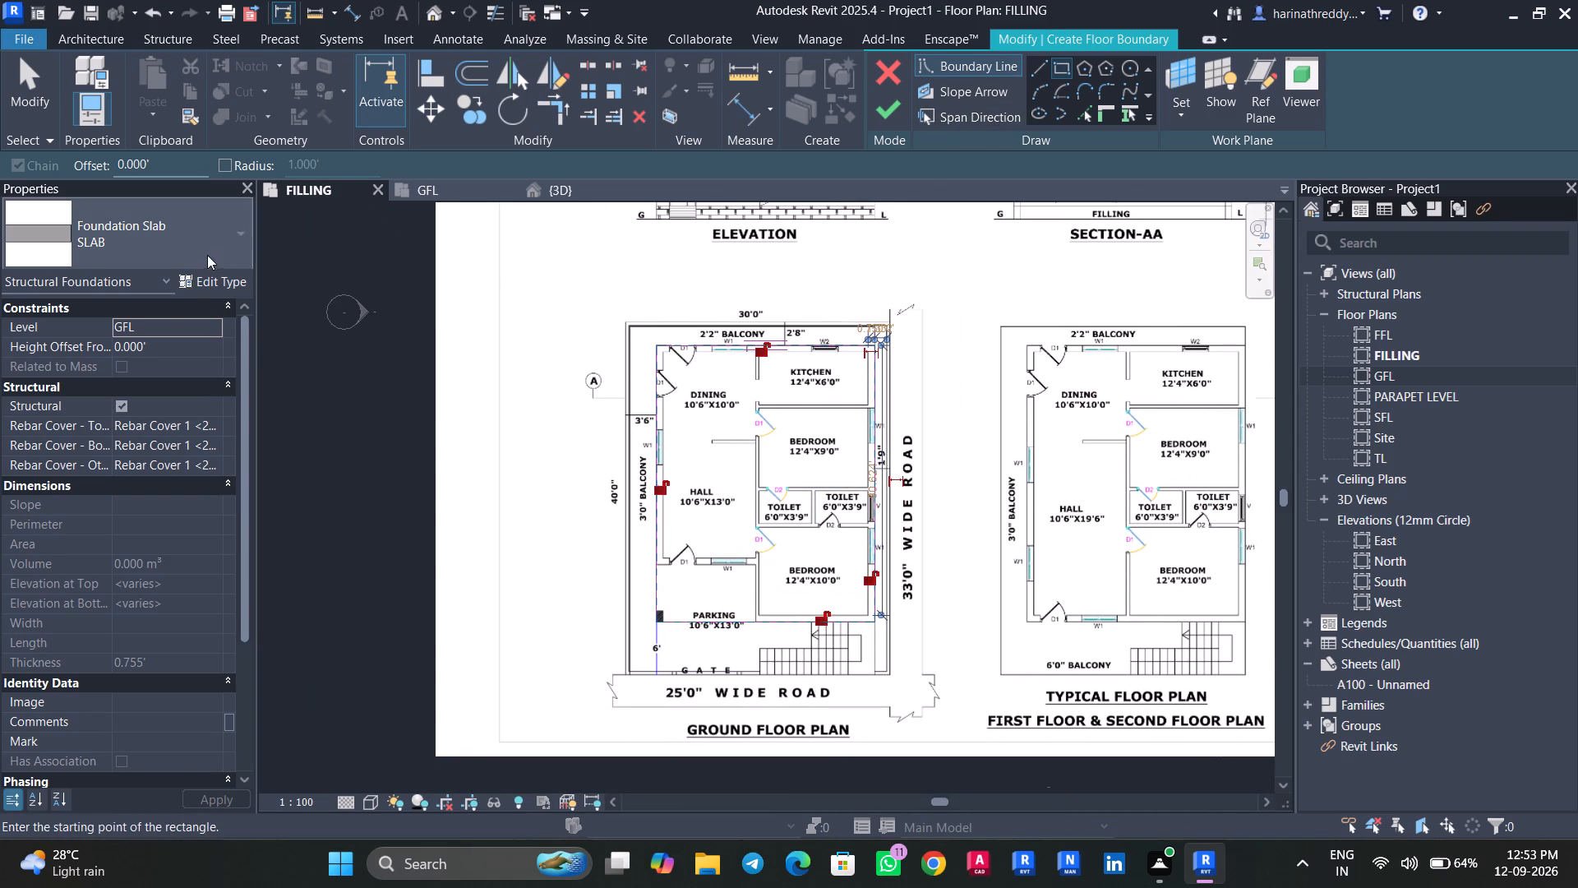
Finish the slab boundary sketch and, in the 3D view, change the slab's level to FFL.
{"action": "left_click", "coordinate": [895, 110]}
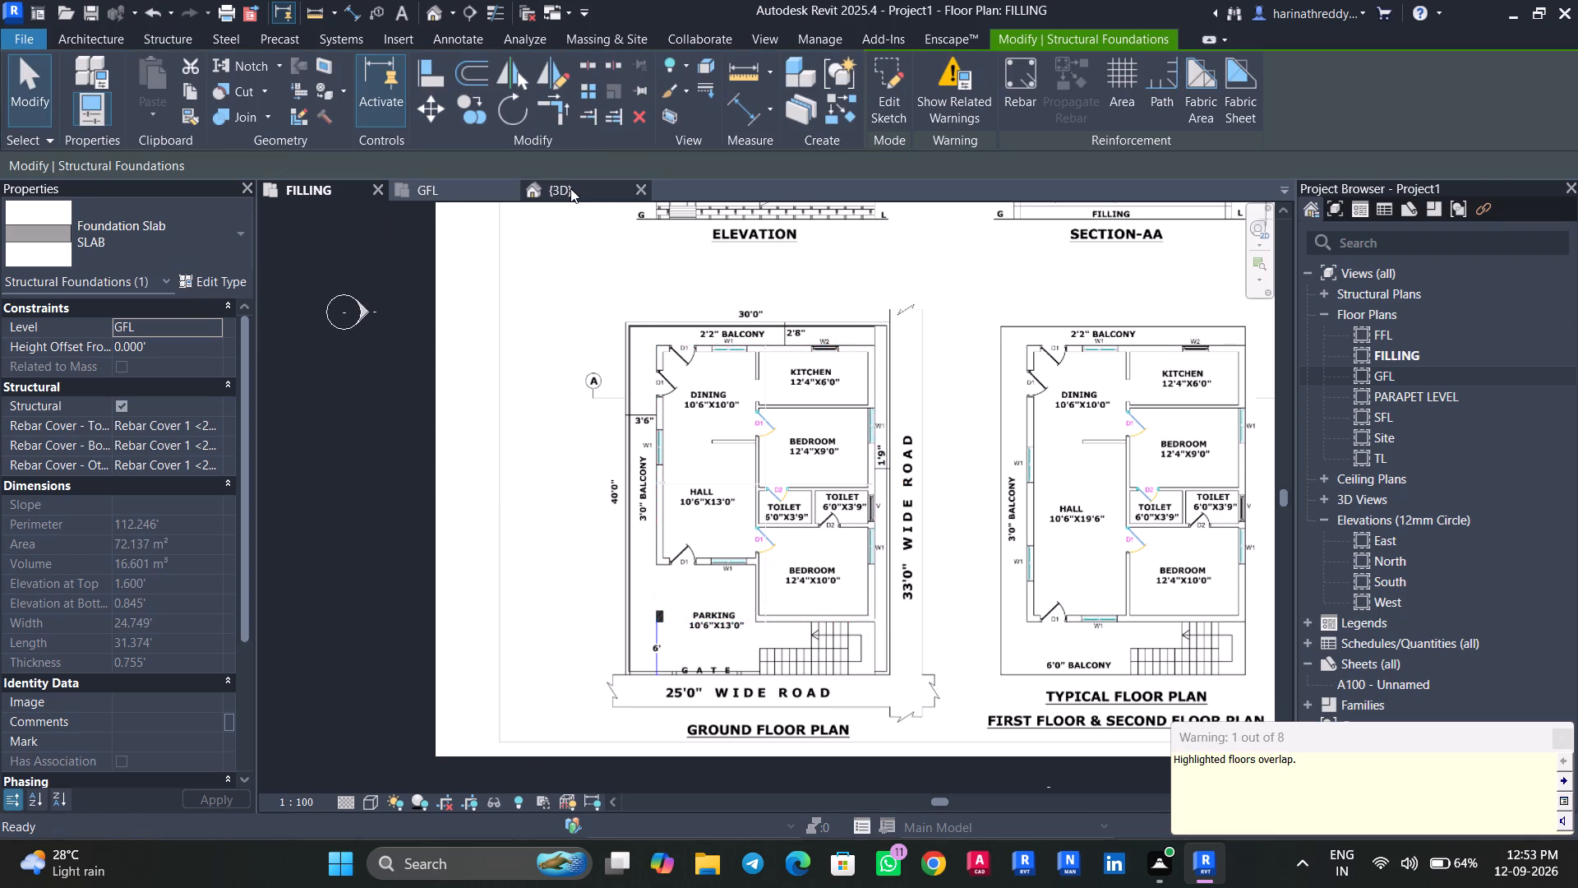
{"action": "left_click", "coordinate": [570, 188]}
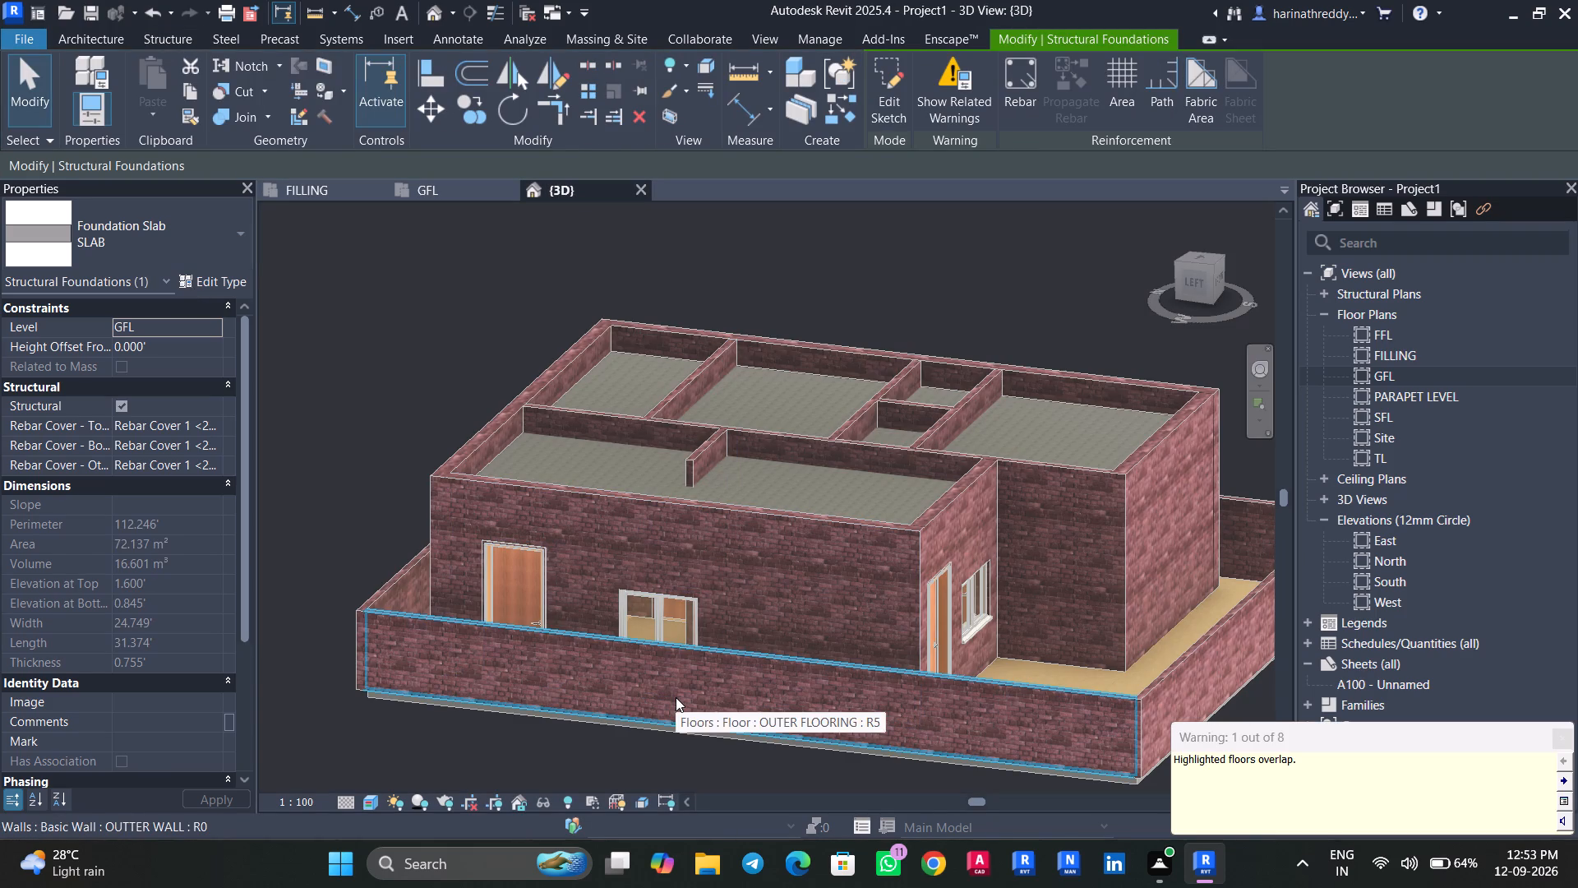
{"action": "middle_click_drag", "start_coordinate": [694, 680], "coordinate": [569, 388], "text": "shift"}
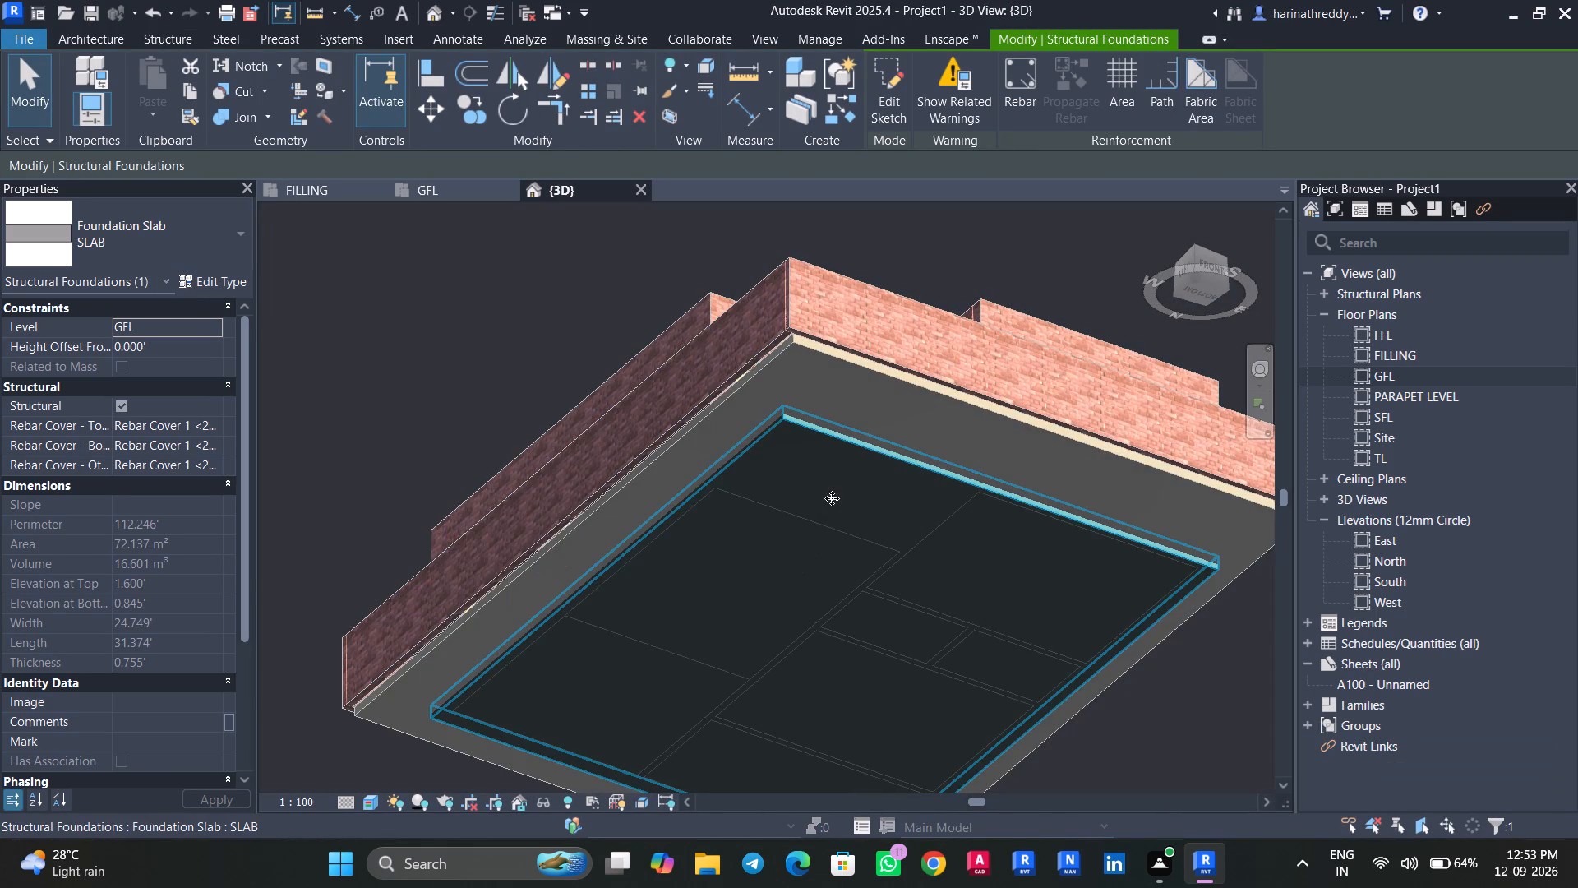
{"action": "left_click", "coordinate": [832, 498]}
{"action": "left_click", "coordinate": [219, 321]}
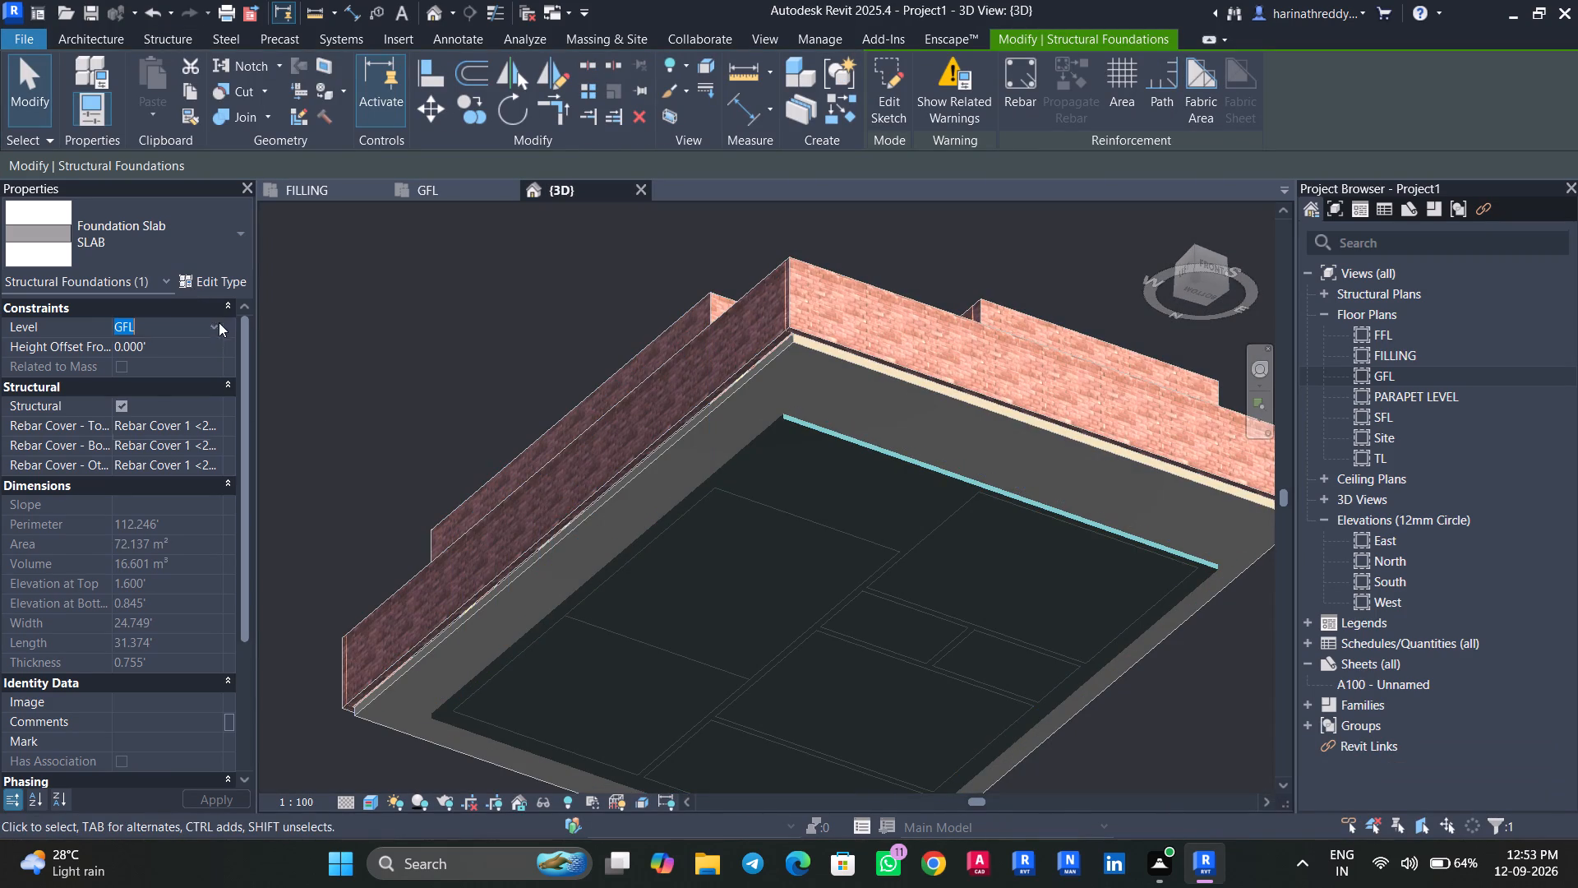
{"action": "left_click", "coordinate": [182, 378]}
{"action": "middle_click_drag", "start_coordinate": [929, 404], "coordinate": [954, 669], "text": "shift"}
{"action": "key", "text": "Escape"}
{"action": "key", "text": "Escape"}
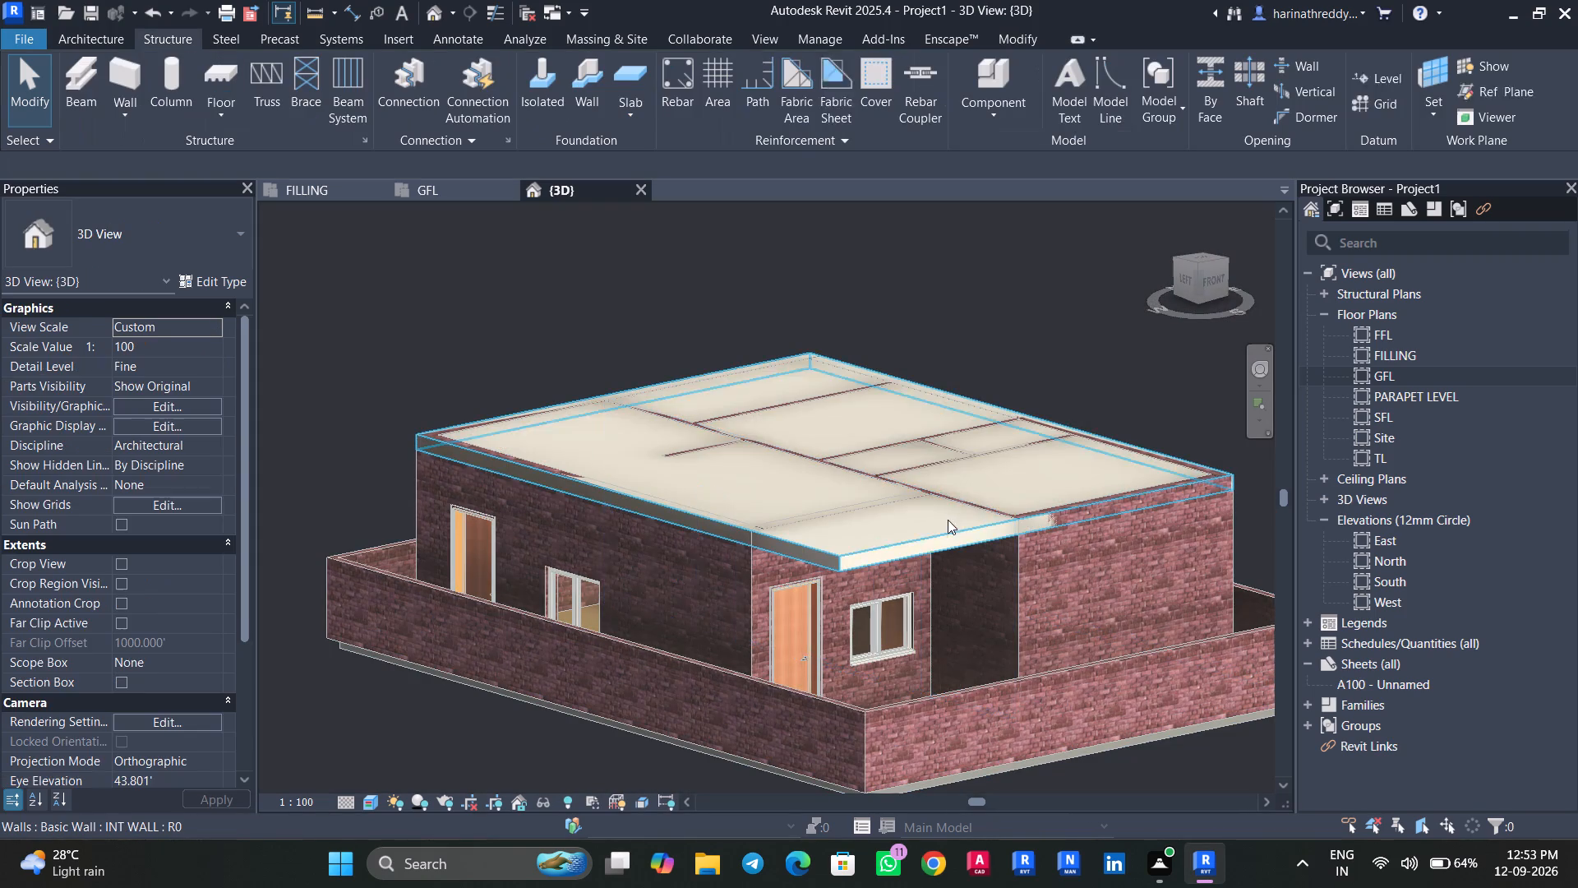
Set the structure layer thickness of the roof's SLAB type to 200 mm.
{"action": "scroll", "coordinate": [966, 509], "scroll_direction": "up", "scroll_amount": 4}
{"action": "scroll", "coordinate": [1052, 638], "scroll_direction": "down", "scroll_amount": 2}
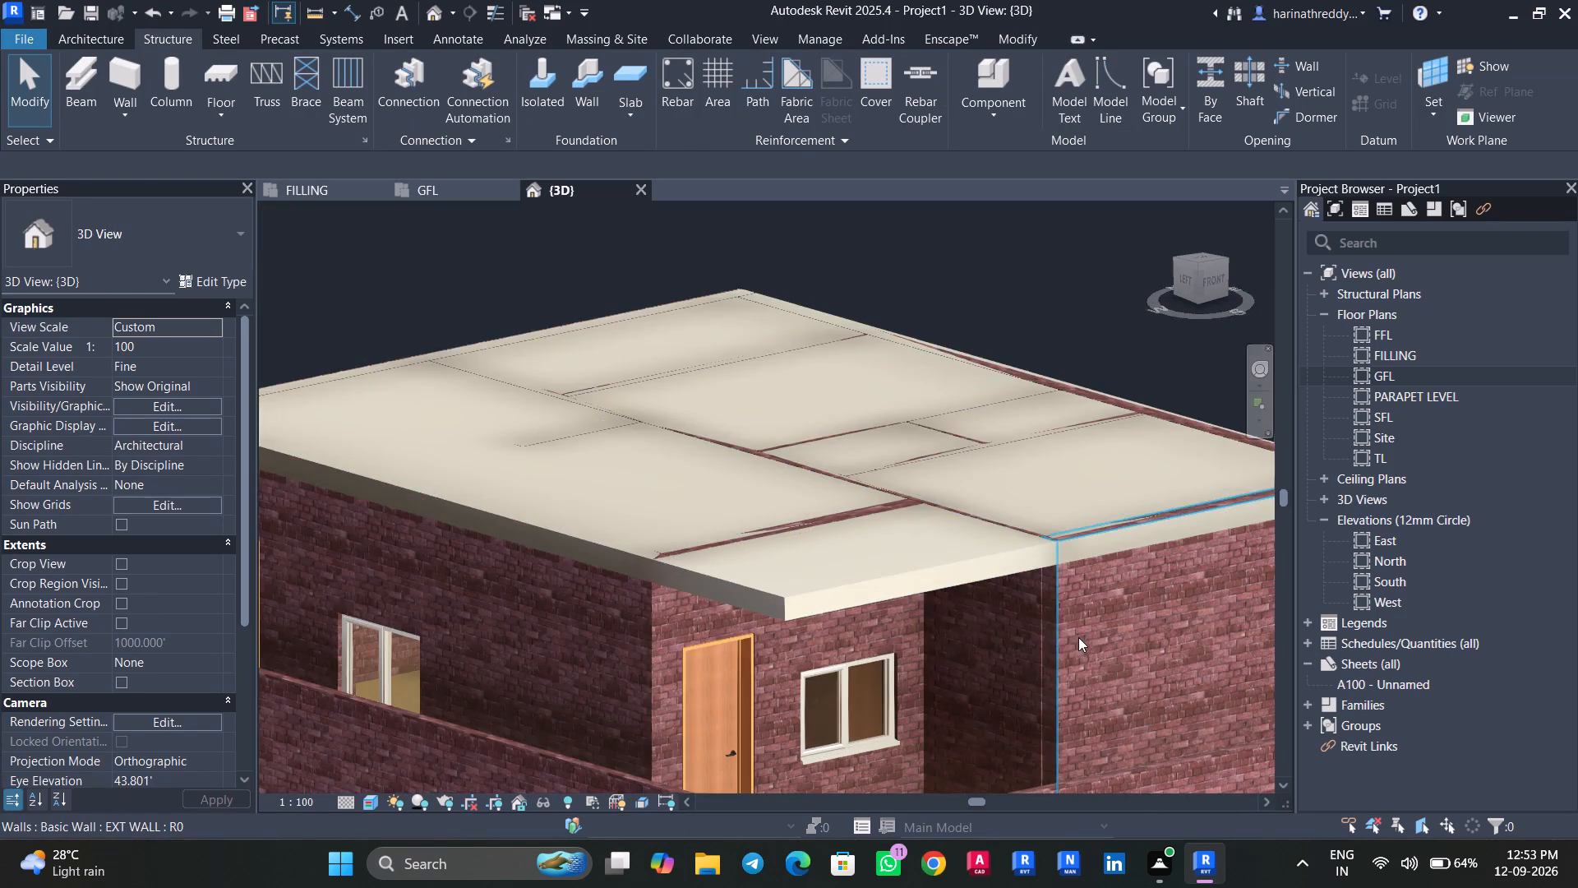
{"action": "middle_click_drag", "start_coordinate": [1073, 611], "coordinate": [1076, 602], "text": "shift"}
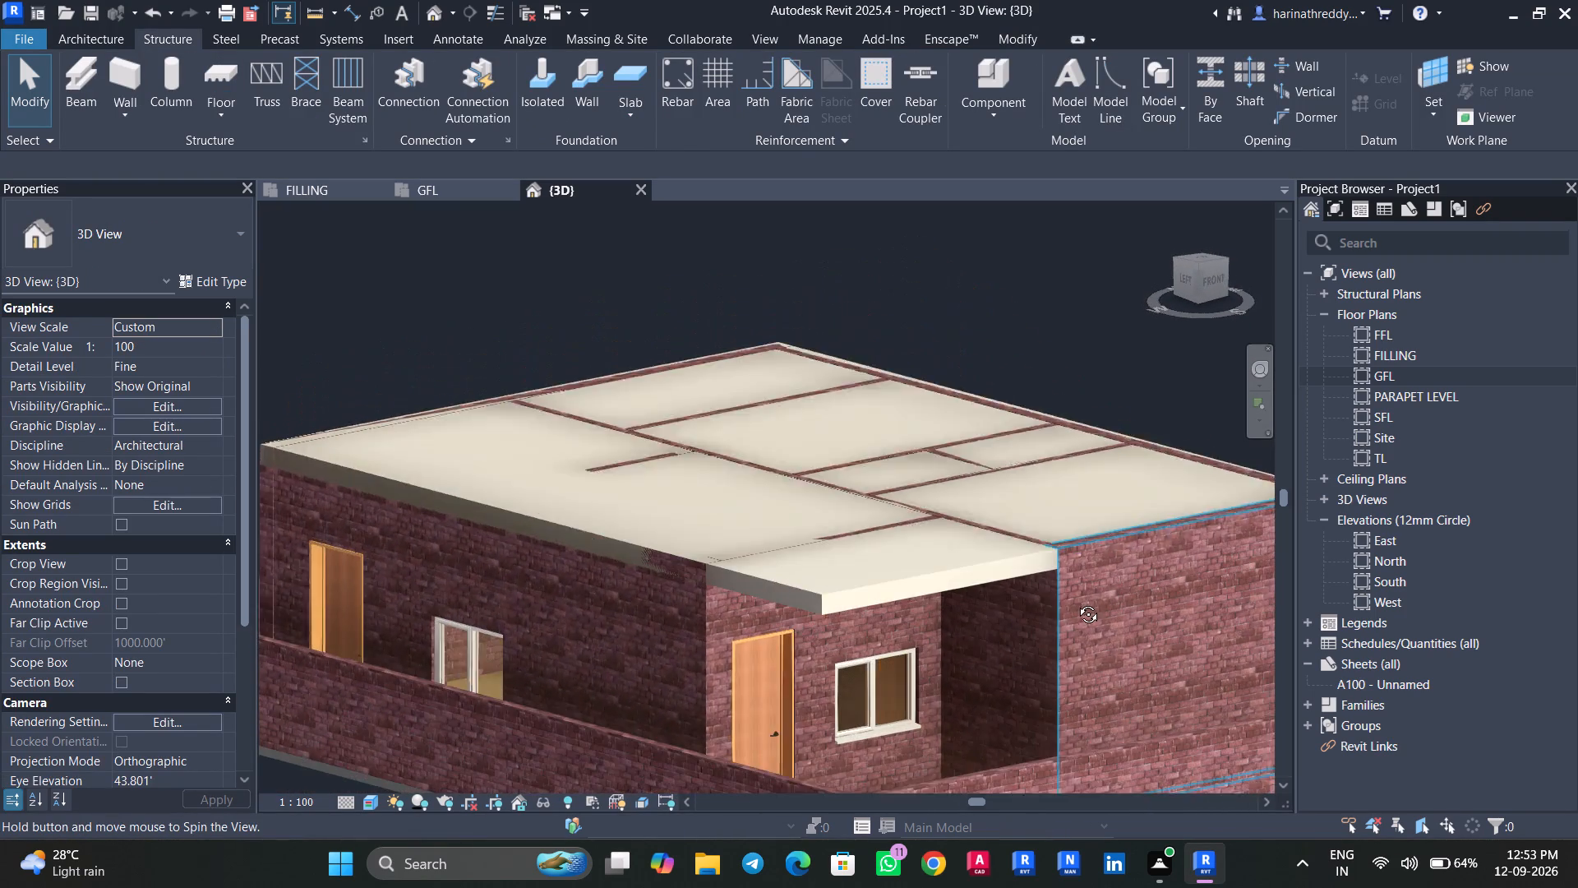
{"action": "middle_click_drag", "start_coordinate": [1076, 602], "coordinate": [1077, 601], "text": "shift"}
{"action": "middle_click_drag", "start_coordinate": [1082, 627], "coordinate": [1112, 641], "text": "shift"}
{"action": "left_click", "coordinate": [989, 580]}
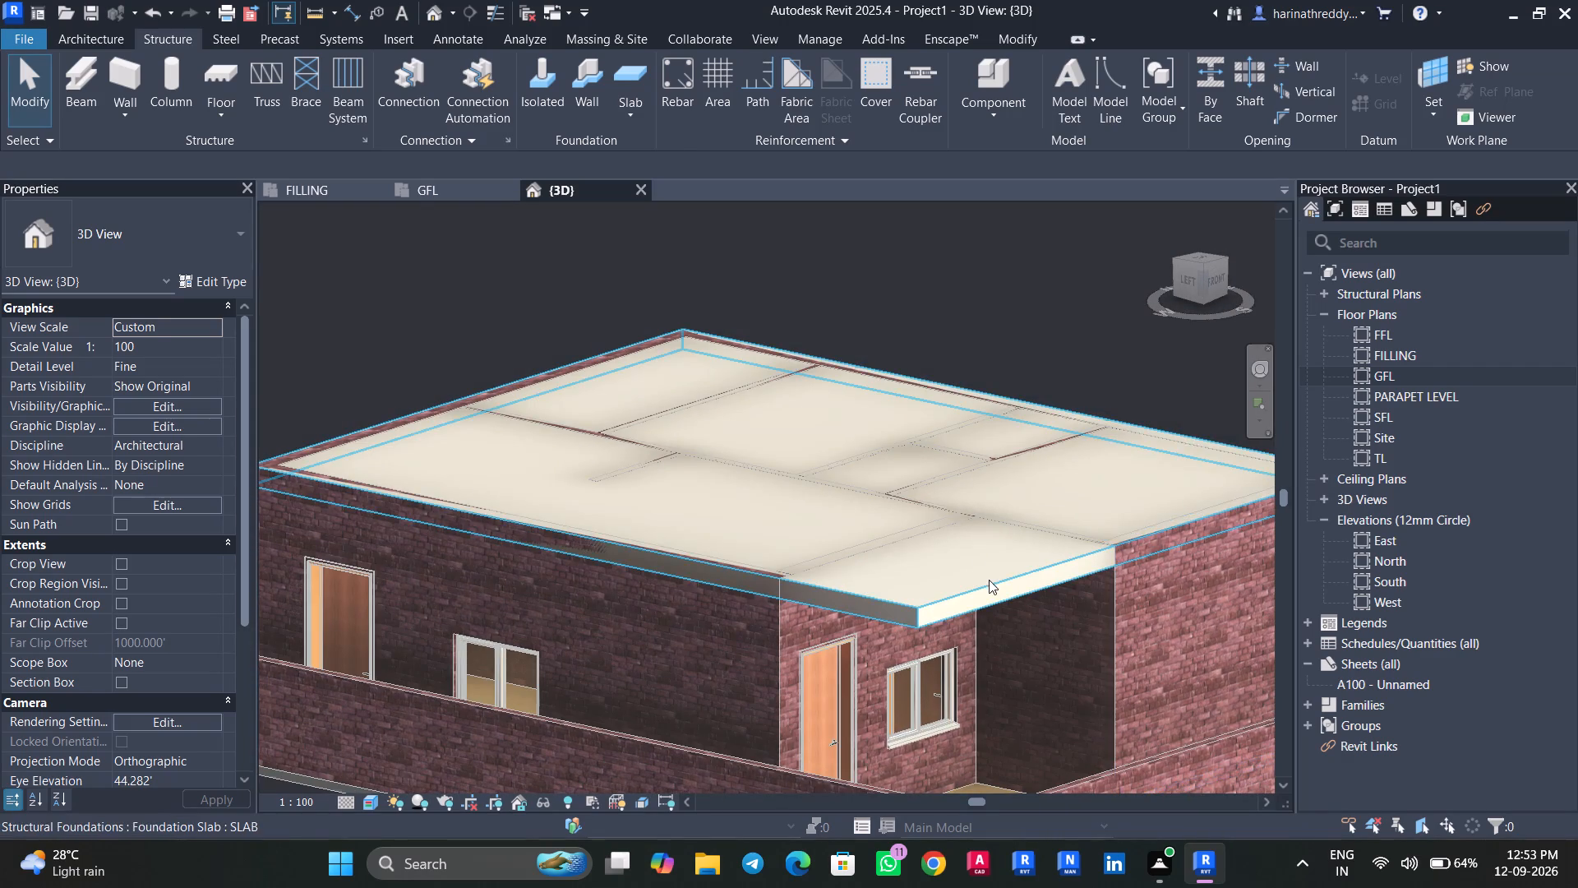
{"action": "left_click", "coordinate": [232, 277]}
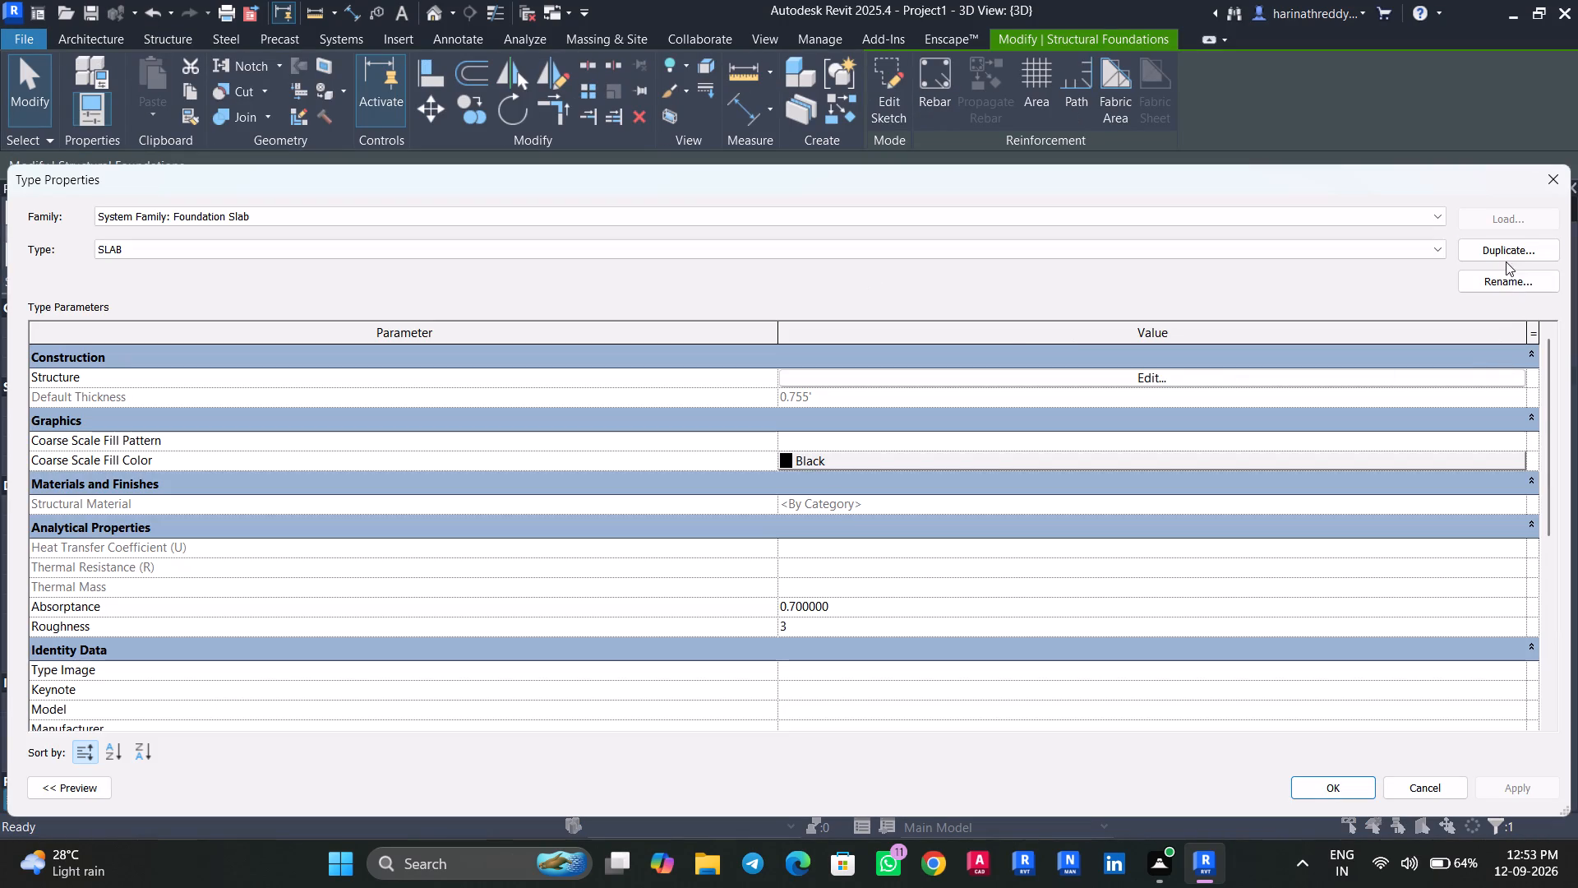
{"action": "left_click", "coordinate": [1502, 251]}
{"action": "left_click", "coordinate": [973, 452]}
{"action": "left_click", "coordinate": [1068, 370]}
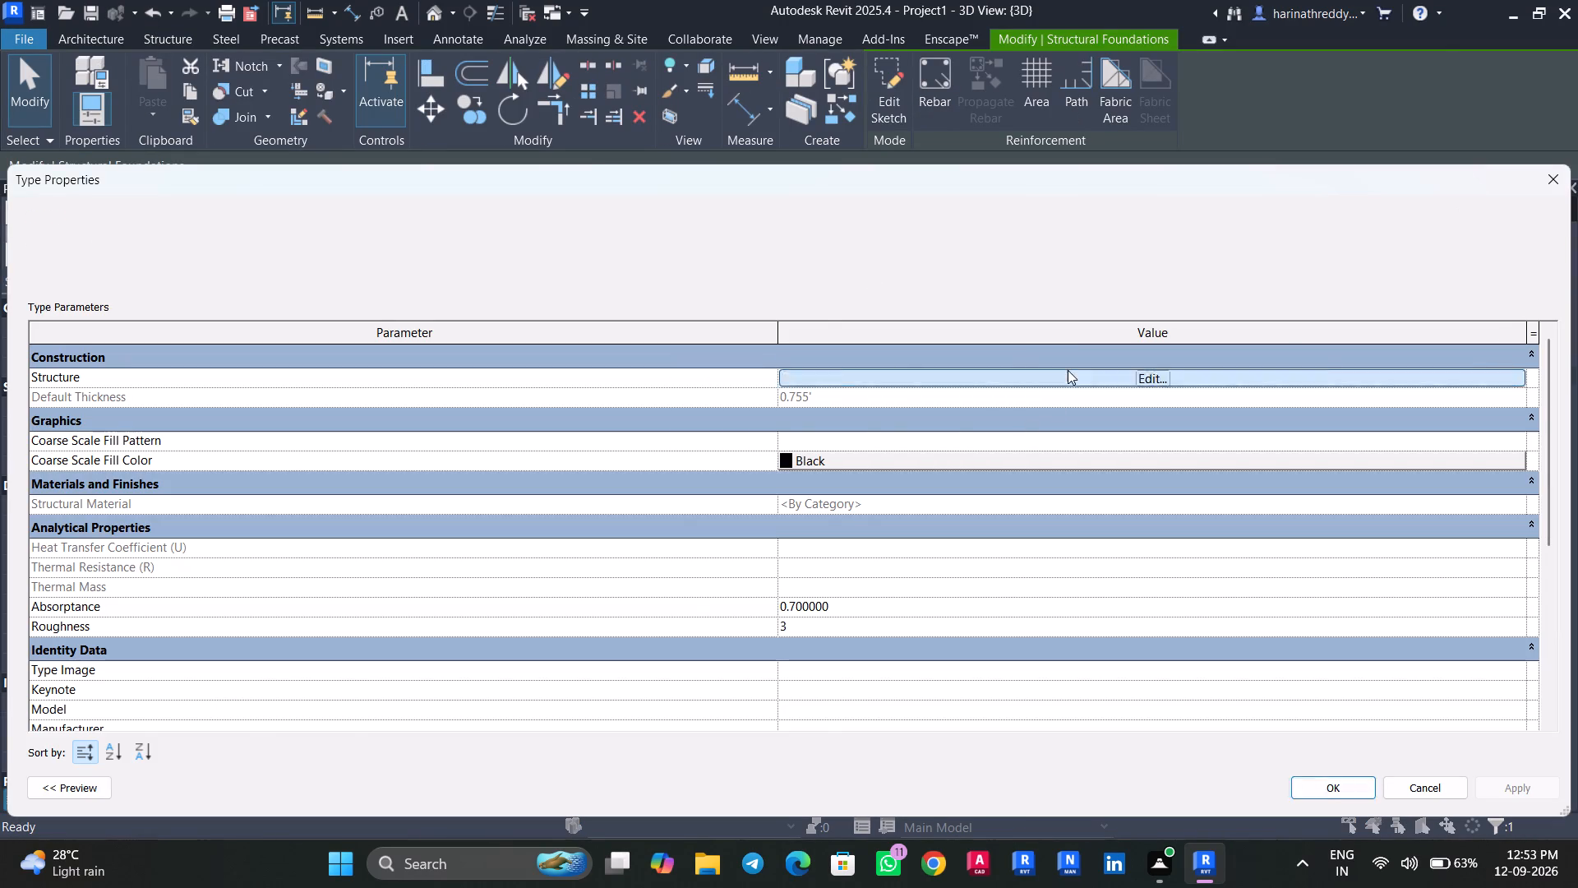
{"action": "left_click", "coordinate": [1022, 383]}
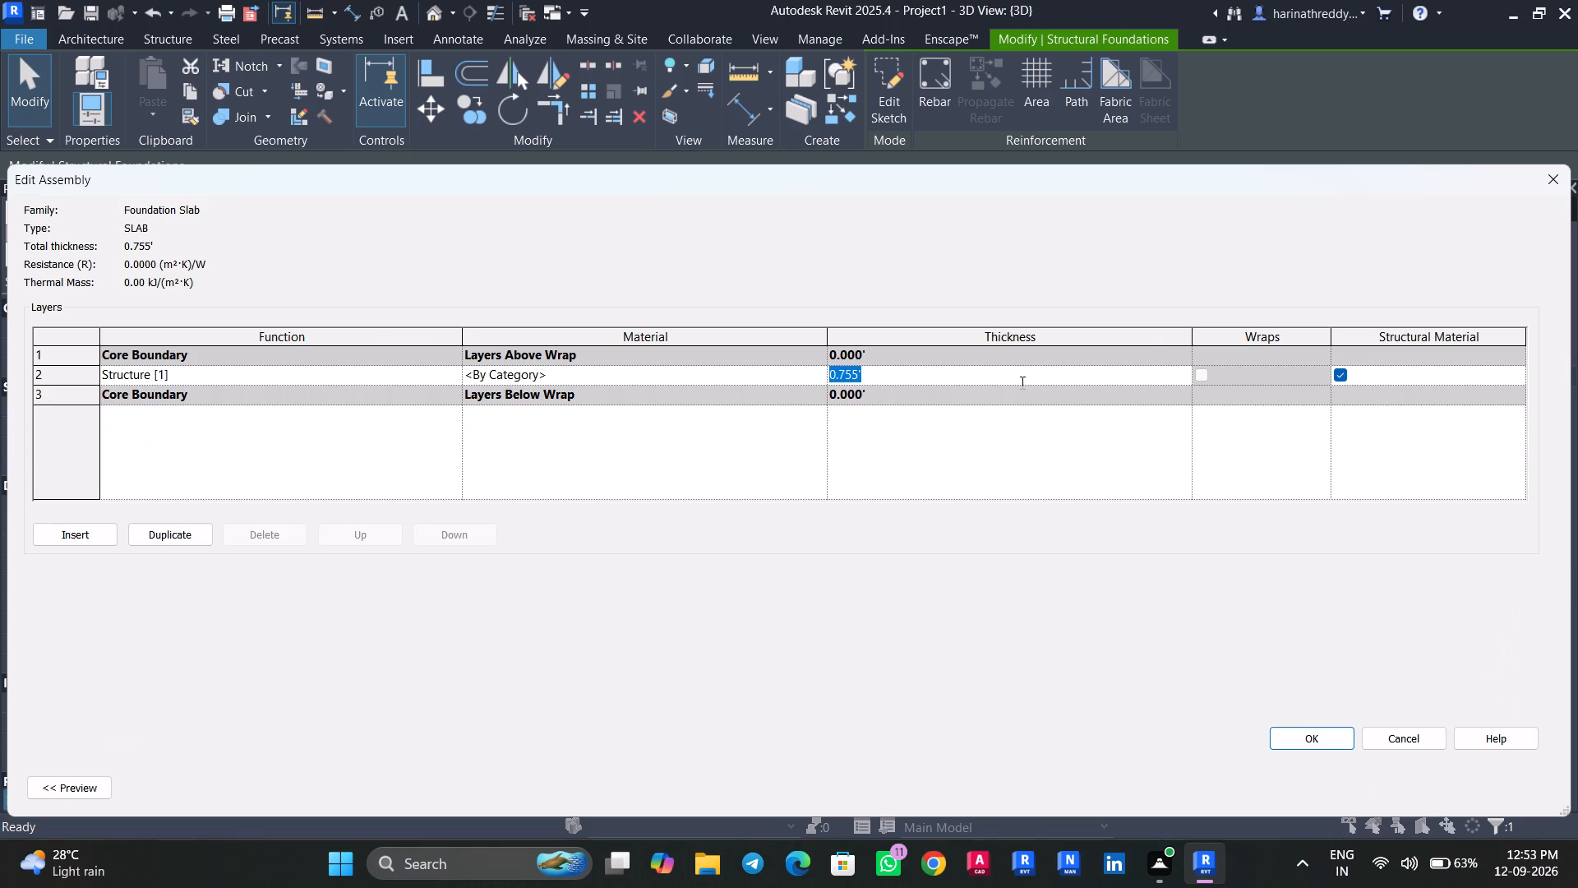
{"action": "type", "text": "20MM"}
{"action": "key", "text": "Return"}
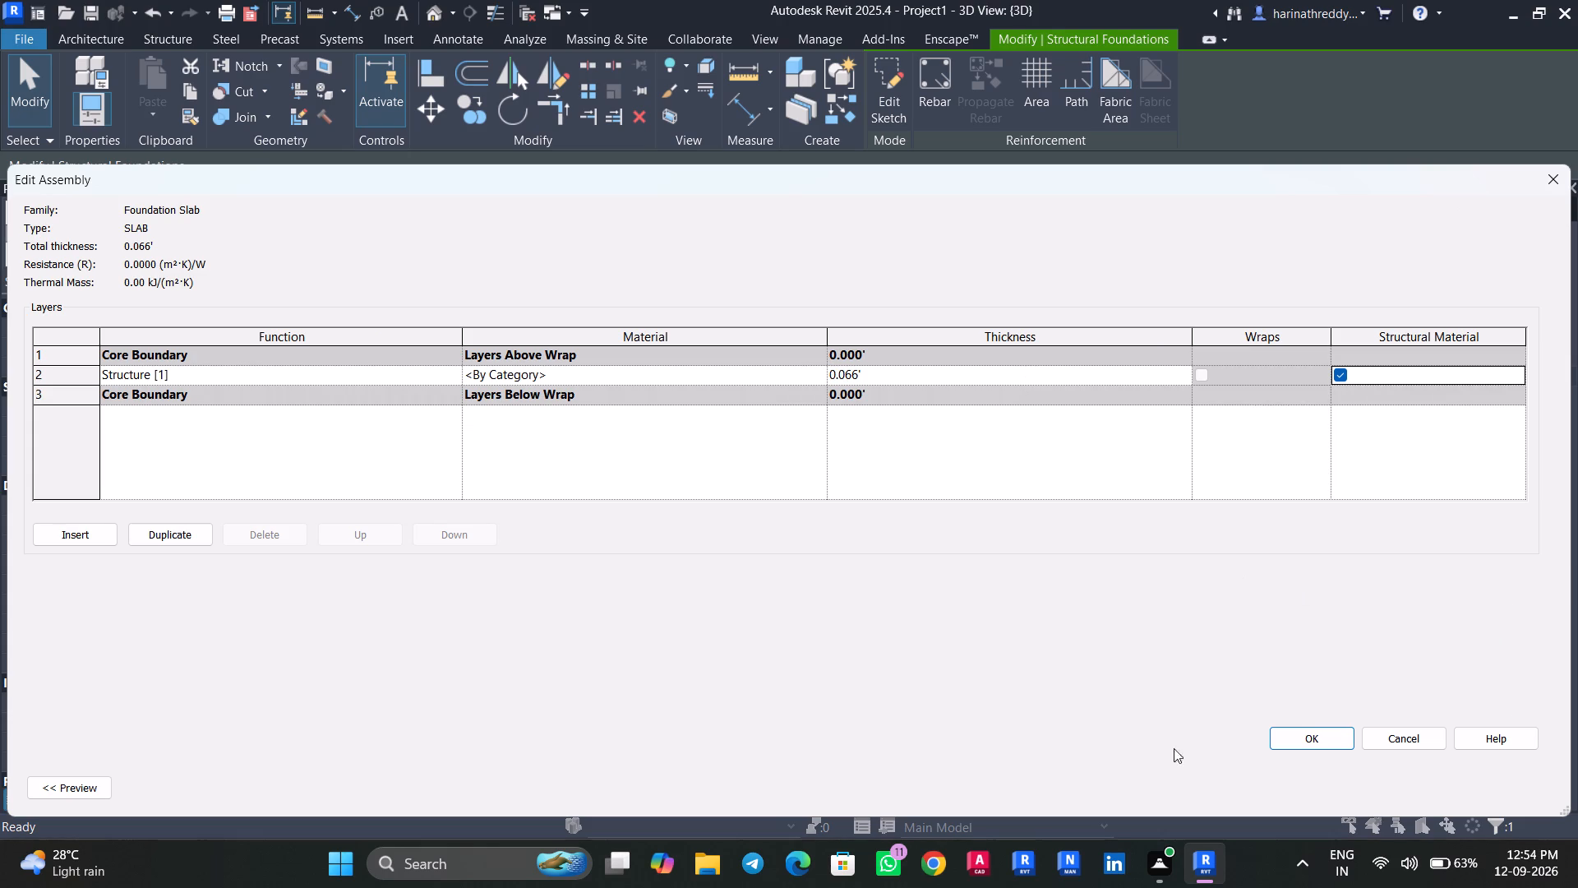
{"action": "left_click", "coordinate": [992, 368]}
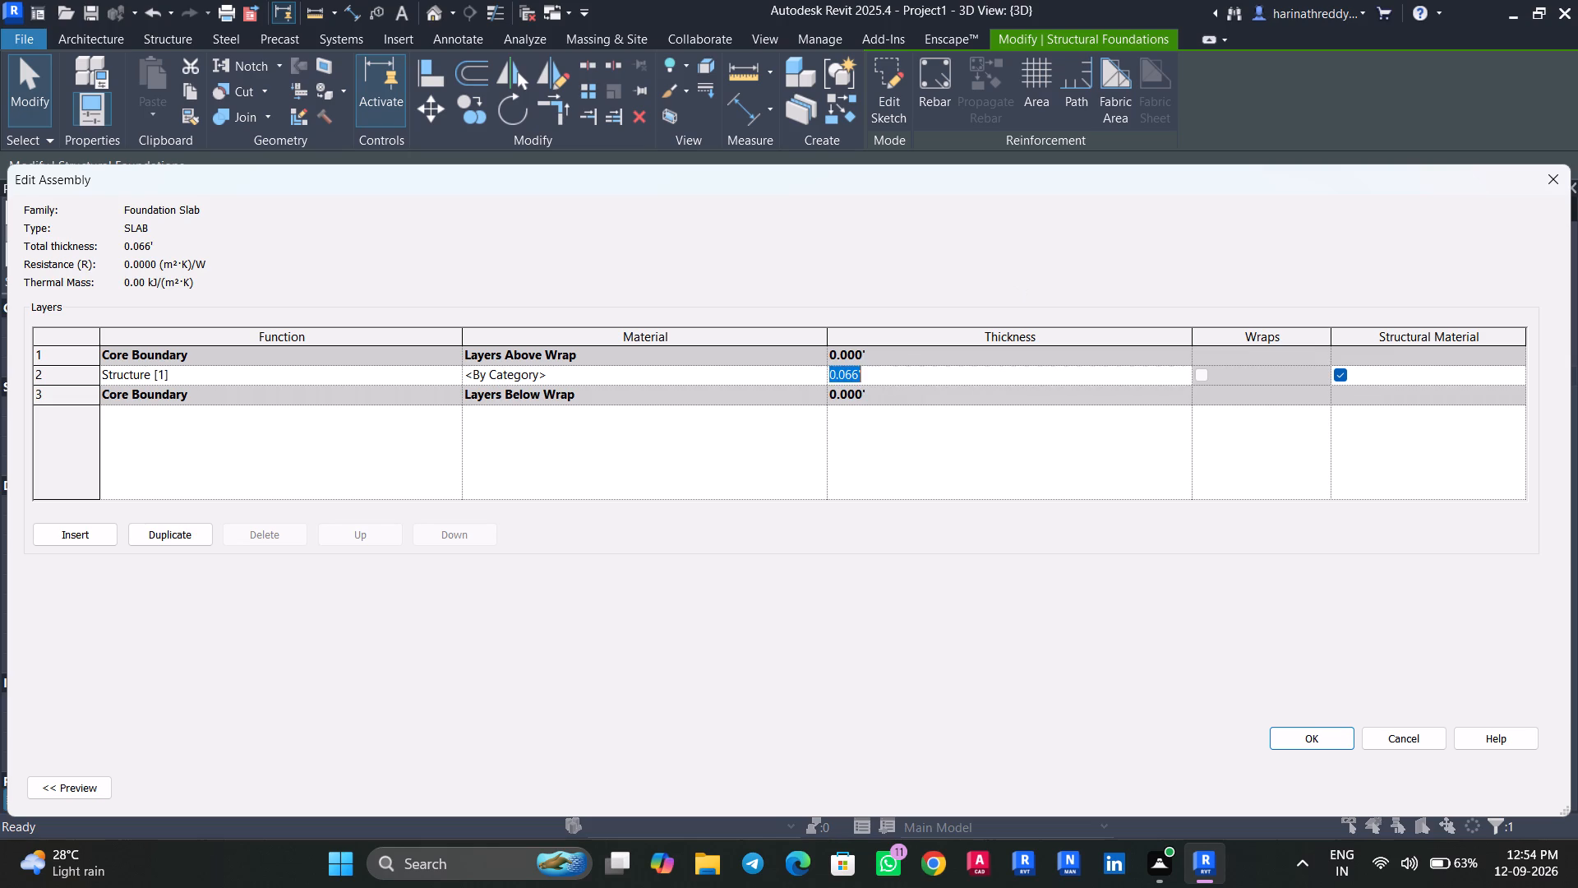
{"action": "type", "text": "200"}
{"action": "type", "text": "MM"}
{"action": "key", "text": "Return"}
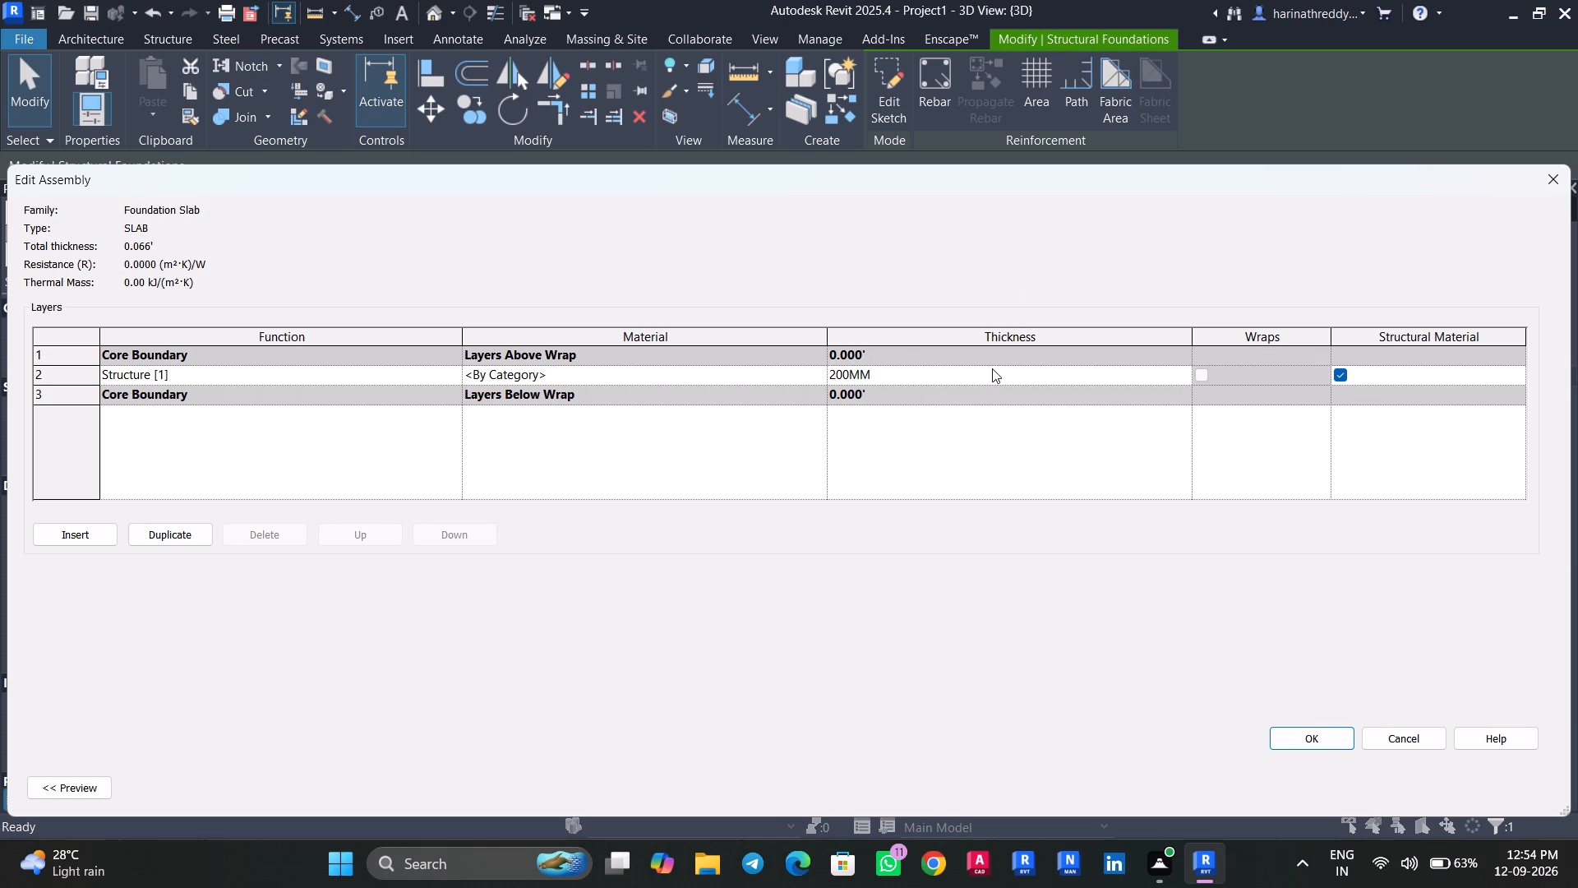
{"action": "left_click", "coordinate": [1276, 735]}
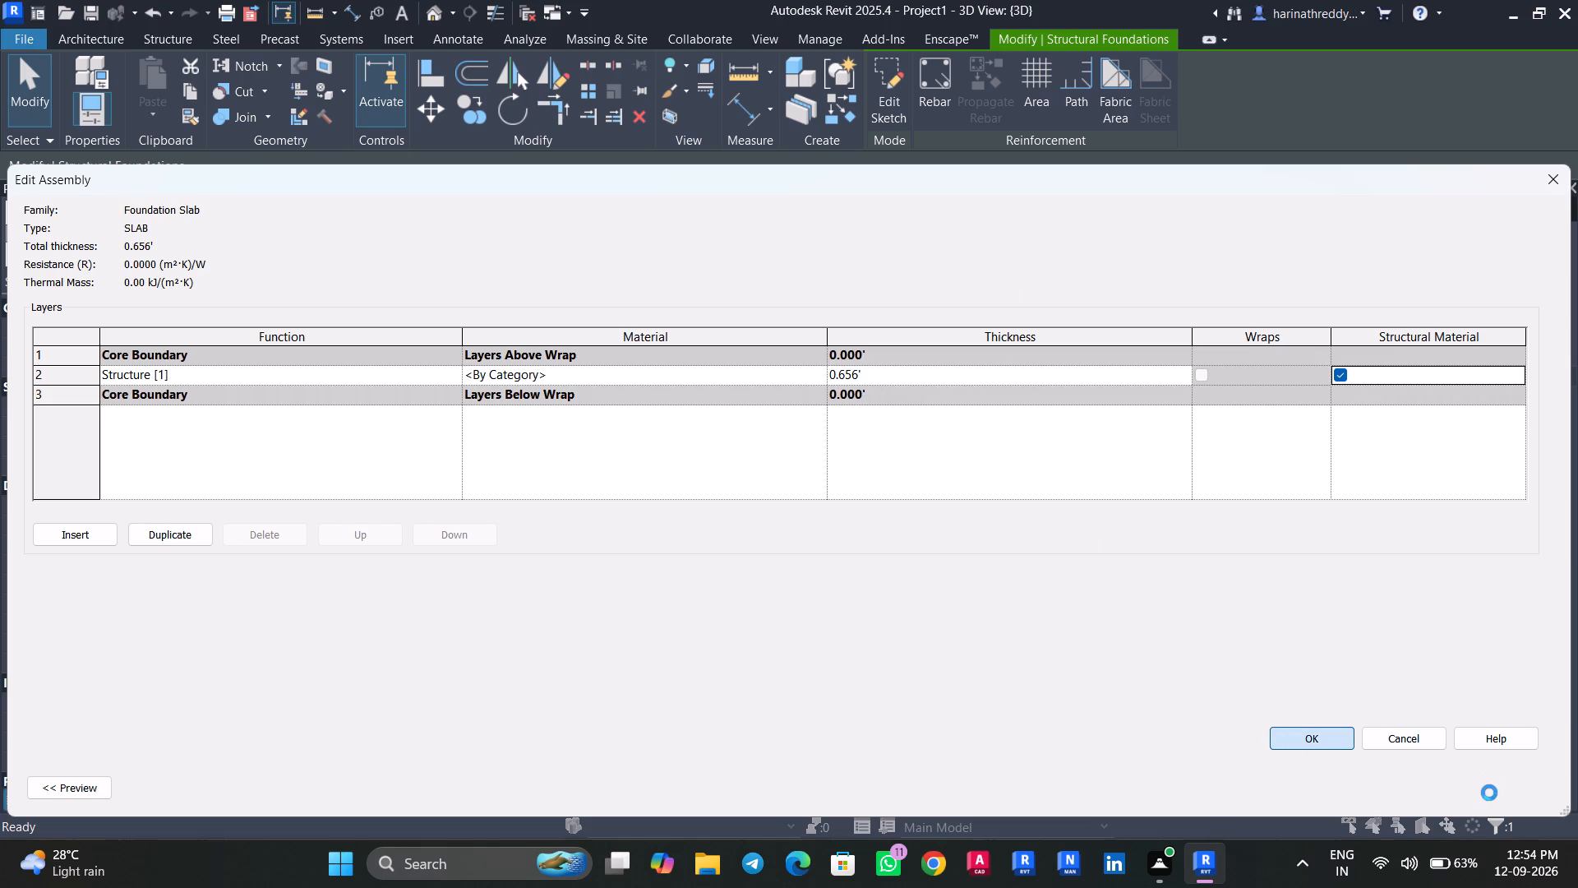
{"action": "left_click", "coordinate": [1484, 789]}
{"action": "left_click", "coordinate": [1356, 782]}
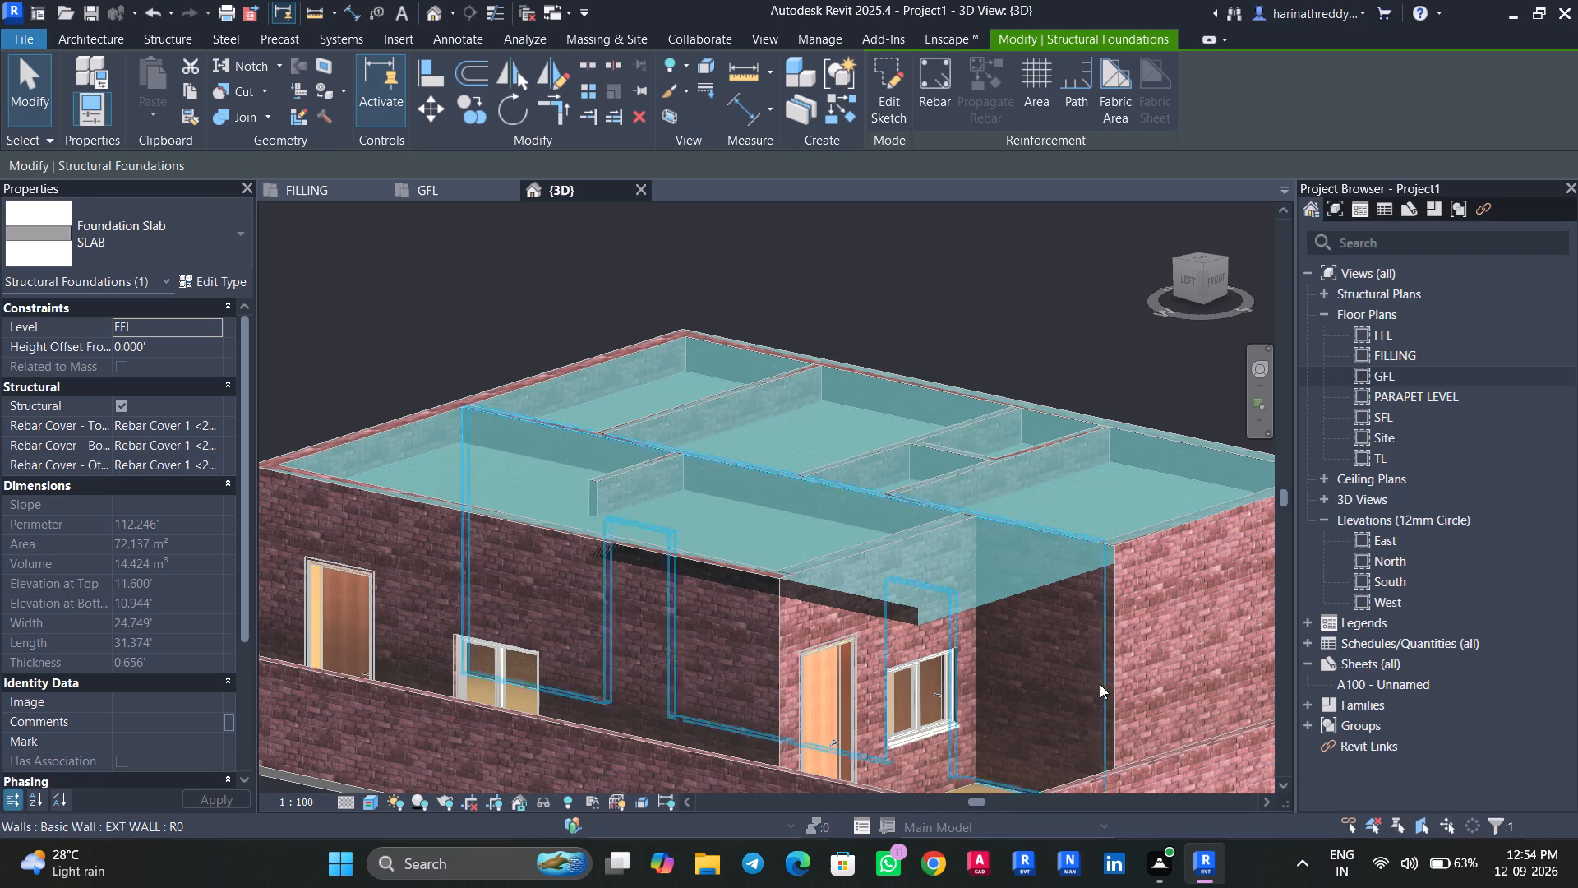
{"action": "left_click", "coordinate": [1091, 332]}
Turn on the 3D view's section box and cut lengthwise through the rooms to examine the roof slab, ceiling and wall tops.
{"action": "middle_click_drag", "start_coordinate": [1082, 326], "coordinate": [1086, 248]}
{"action": "scroll", "coordinate": [965, 519], "scroll_direction": "up", "scroll_amount": 5}
{"action": "scroll", "coordinate": [992, 551], "scroll_direction": "down", "scroll_amount": 4}
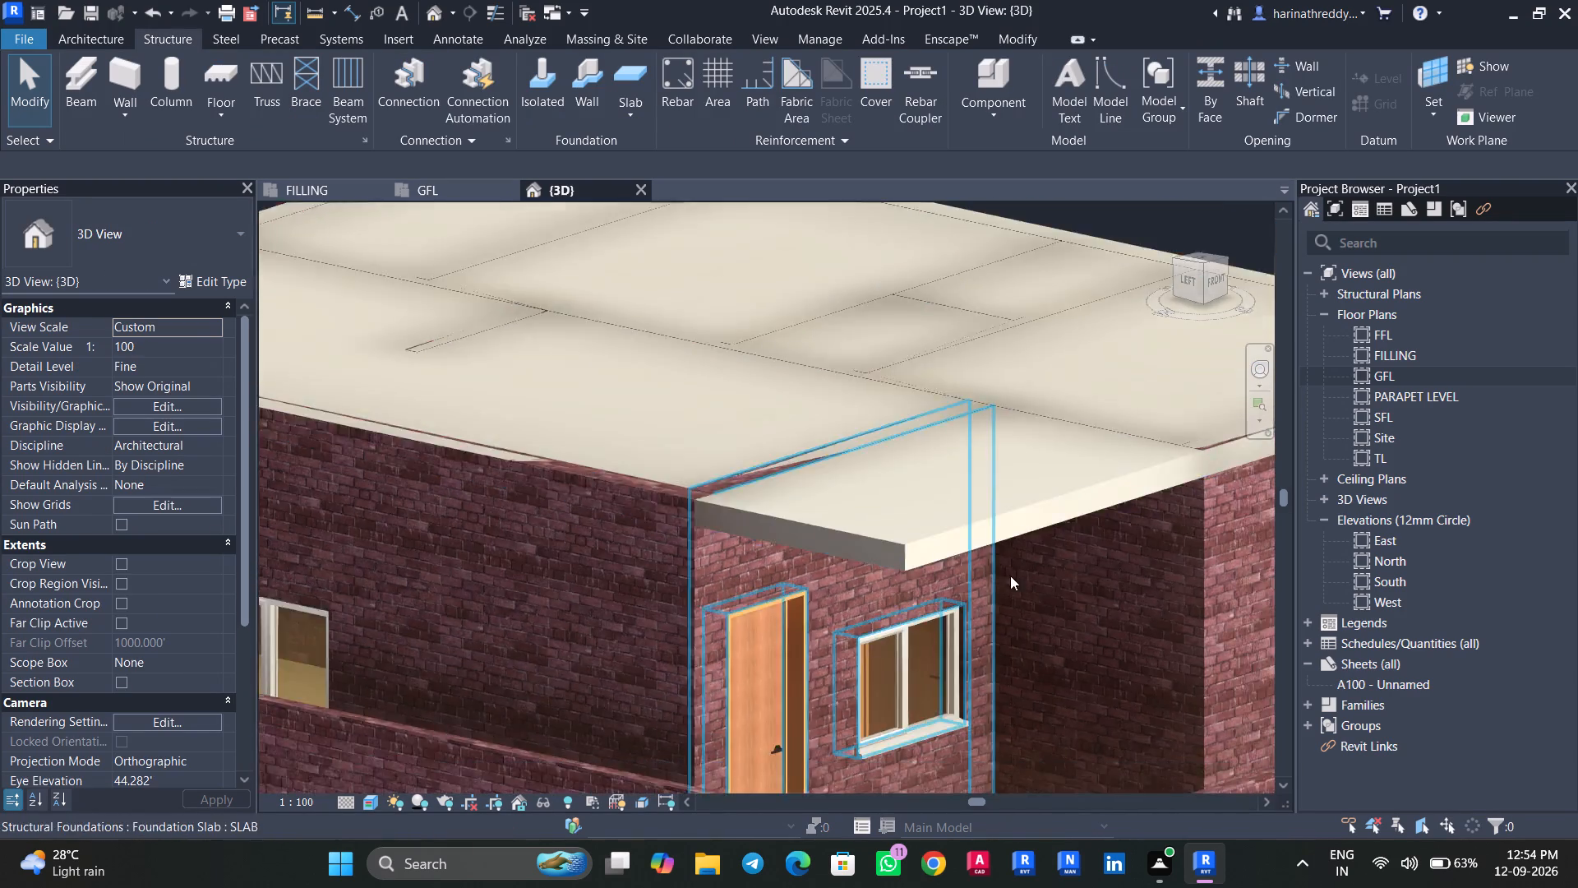
{"action": "scroll", "coordinate": [1010, 576], "scroll_direction": "down", "scroll_amount": 2}
{"action": "middle_click_drag", "start_coordinate": [1015, 581], "coordinate": [831, 399]}
{"action": "scroll", "coordinate": [1012, 684], "scroll_direction": "down", "scroll_amount": 3}
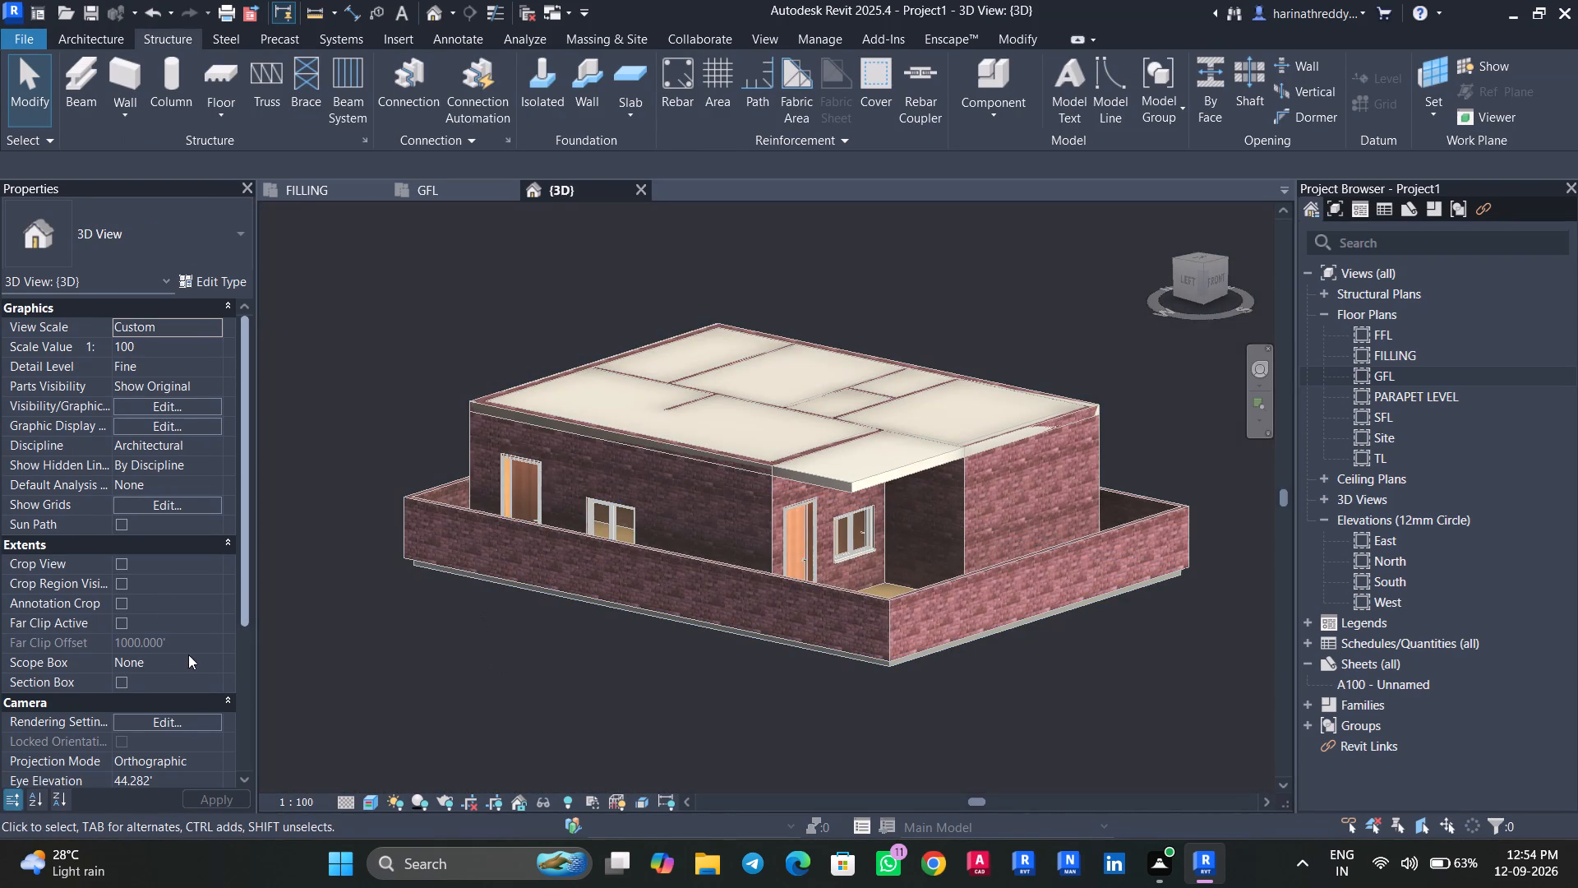
{"action": "left_click", "coordinate": [122, 681]}
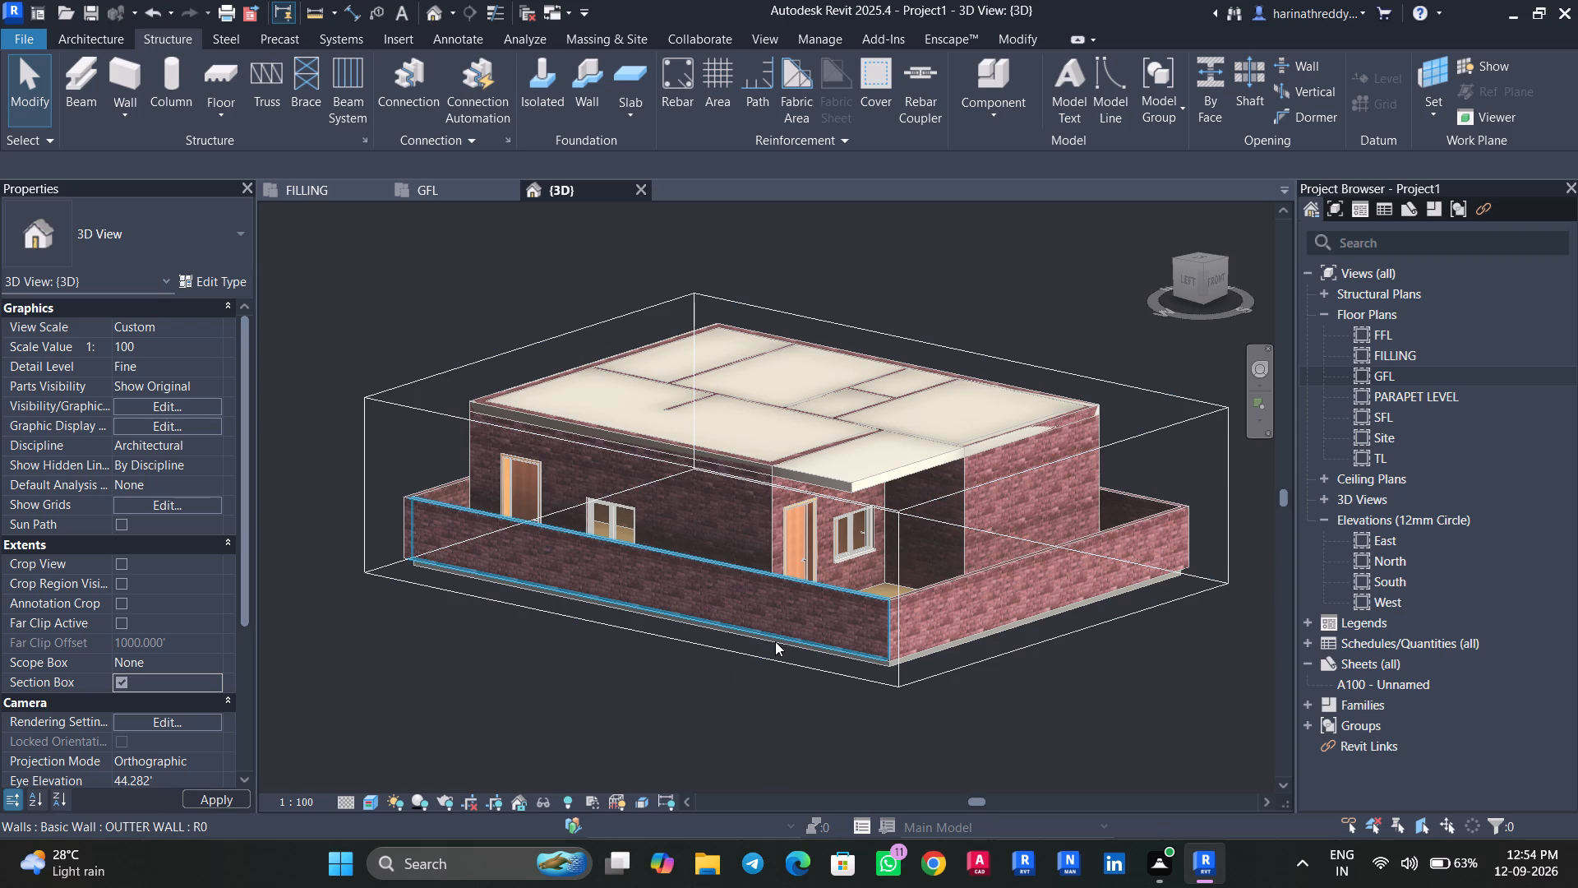
{"action": "left_click", "coordinate": [806, 493]}
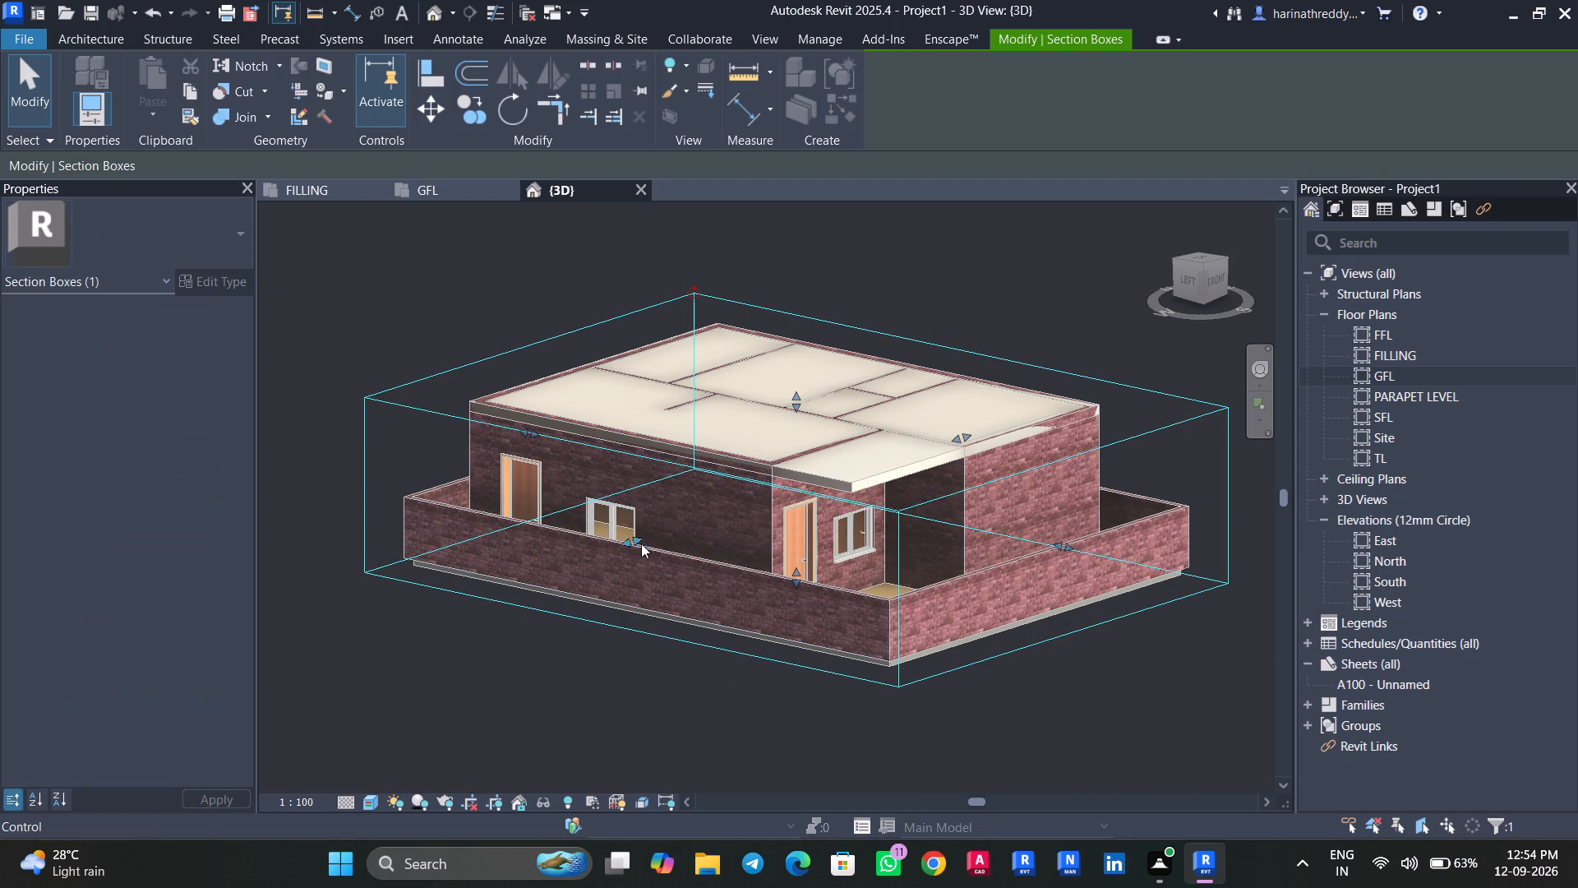
{"action": "left_click_drag", "start_coordinate": [639, 540], "coordinate": [876, 451]}
{"action": "scroll", "coordinate": [816, 502], "scroll_direction": "up", "scroll_amount": 9}
{"action": "middle_click_drag", "start_coordinate": [880, 562], "coordinate": [870, 579]}
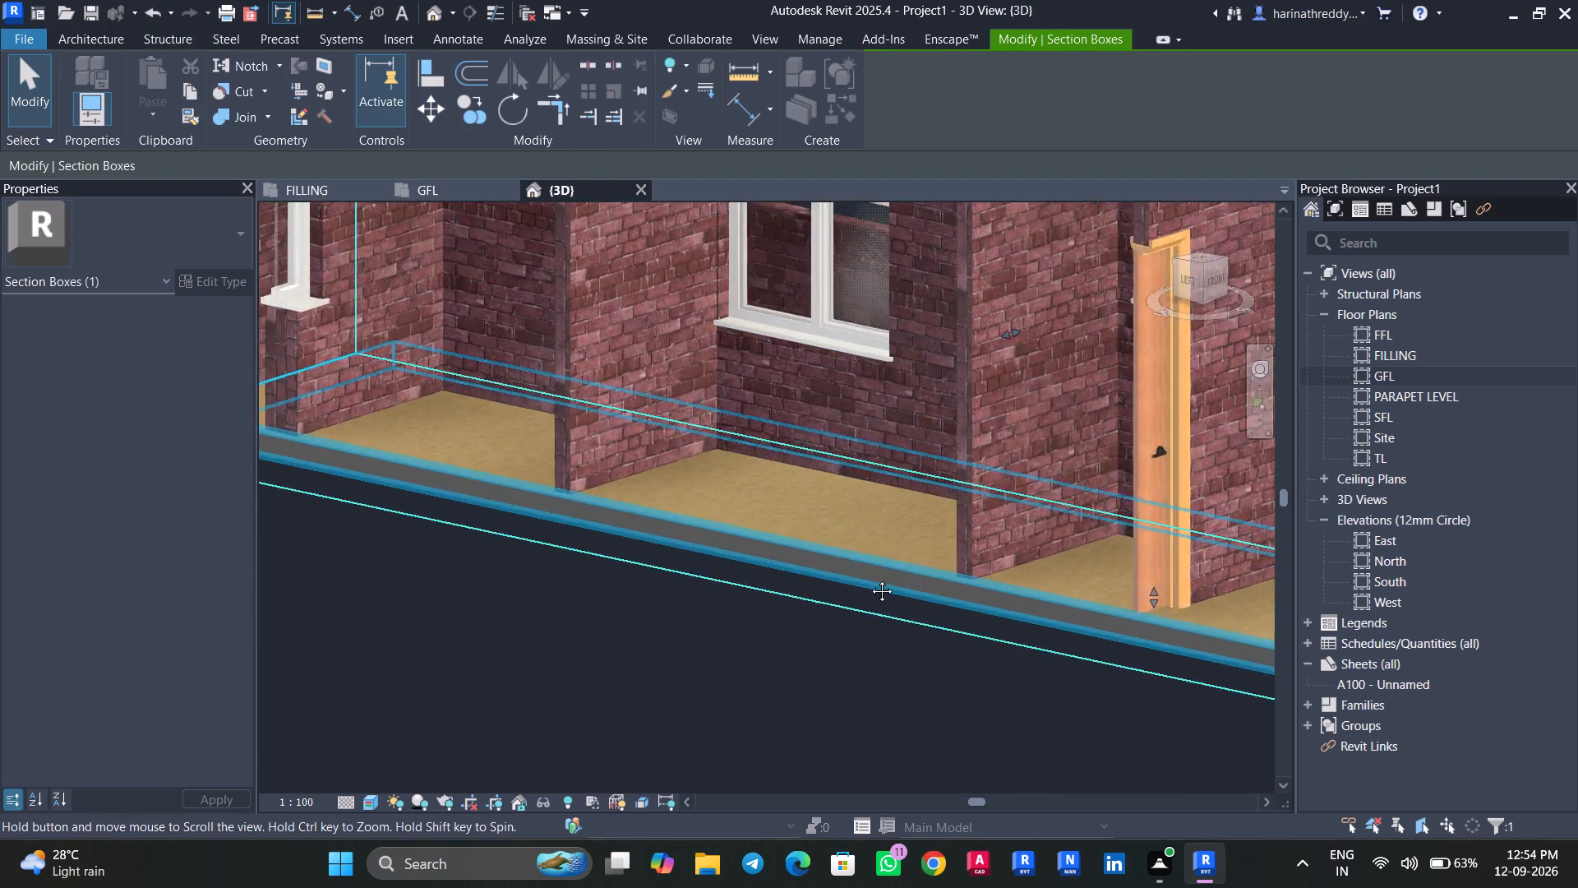
{"action": "middle_click_drag", "start_coordinate": [870, 579], "coordinate": [598, 849]}
{"action": "scroll", "coordinate": [927, 450], "scroll_direction": "up", "scroll_amount": 7}
{"action": "scroll", "coordinate": [943, 423], "scroll_direction": "down", "scroll_amount": 6}
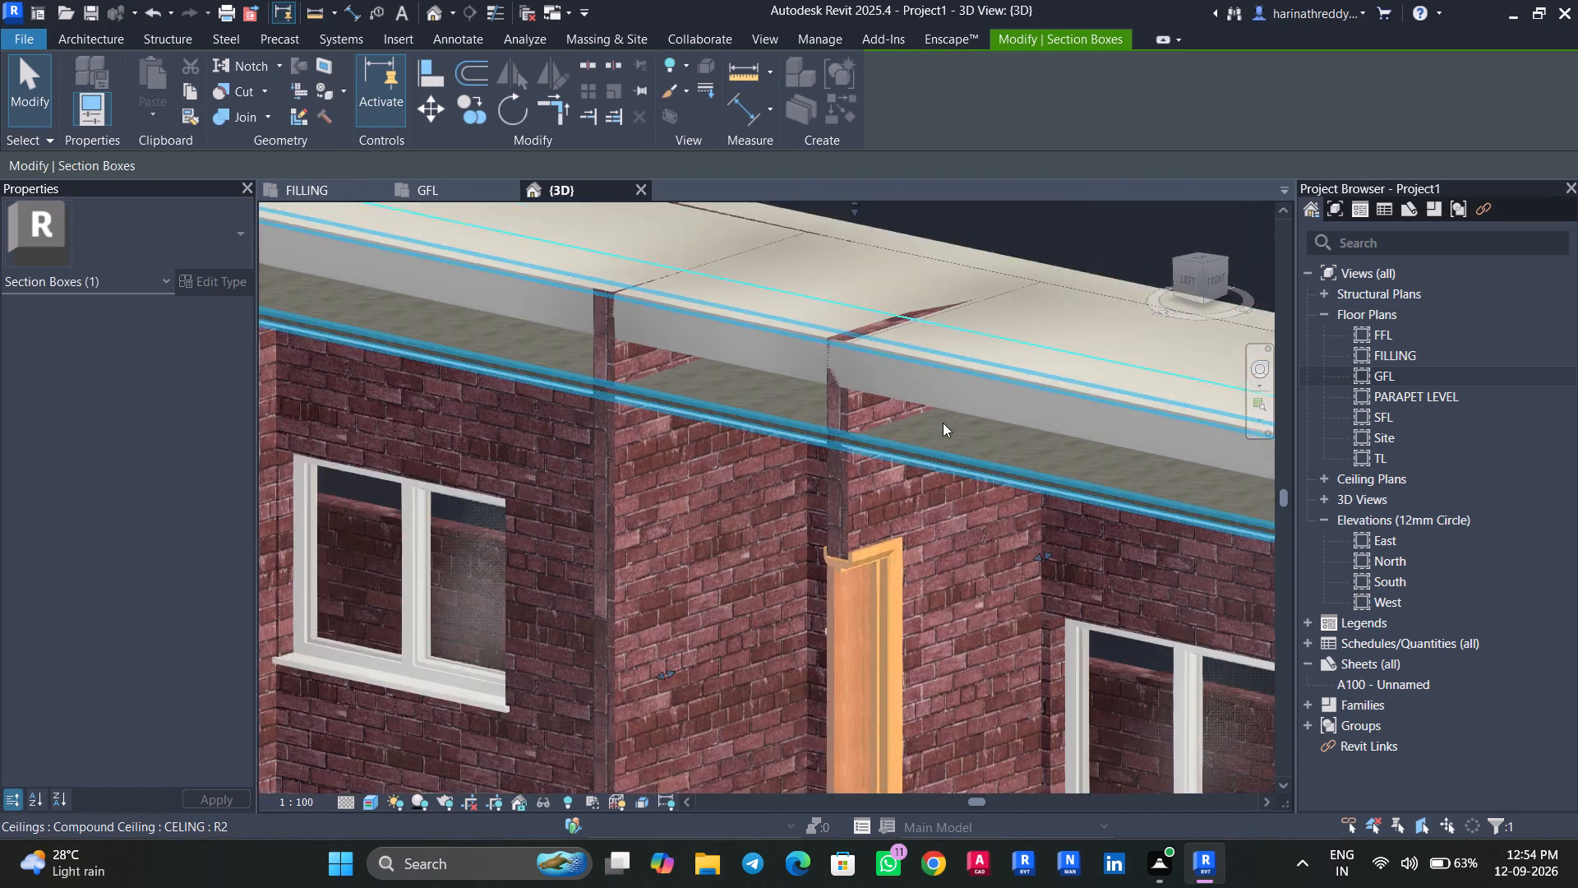
{"action": "scroll", "coordinate": [943, 423], "scroll_direction": "down", "scroll_amount": 6}
{"action": "scroll", "coordinate": [943, 423], "scroll_direction": "up", "scroll_amount": 7}
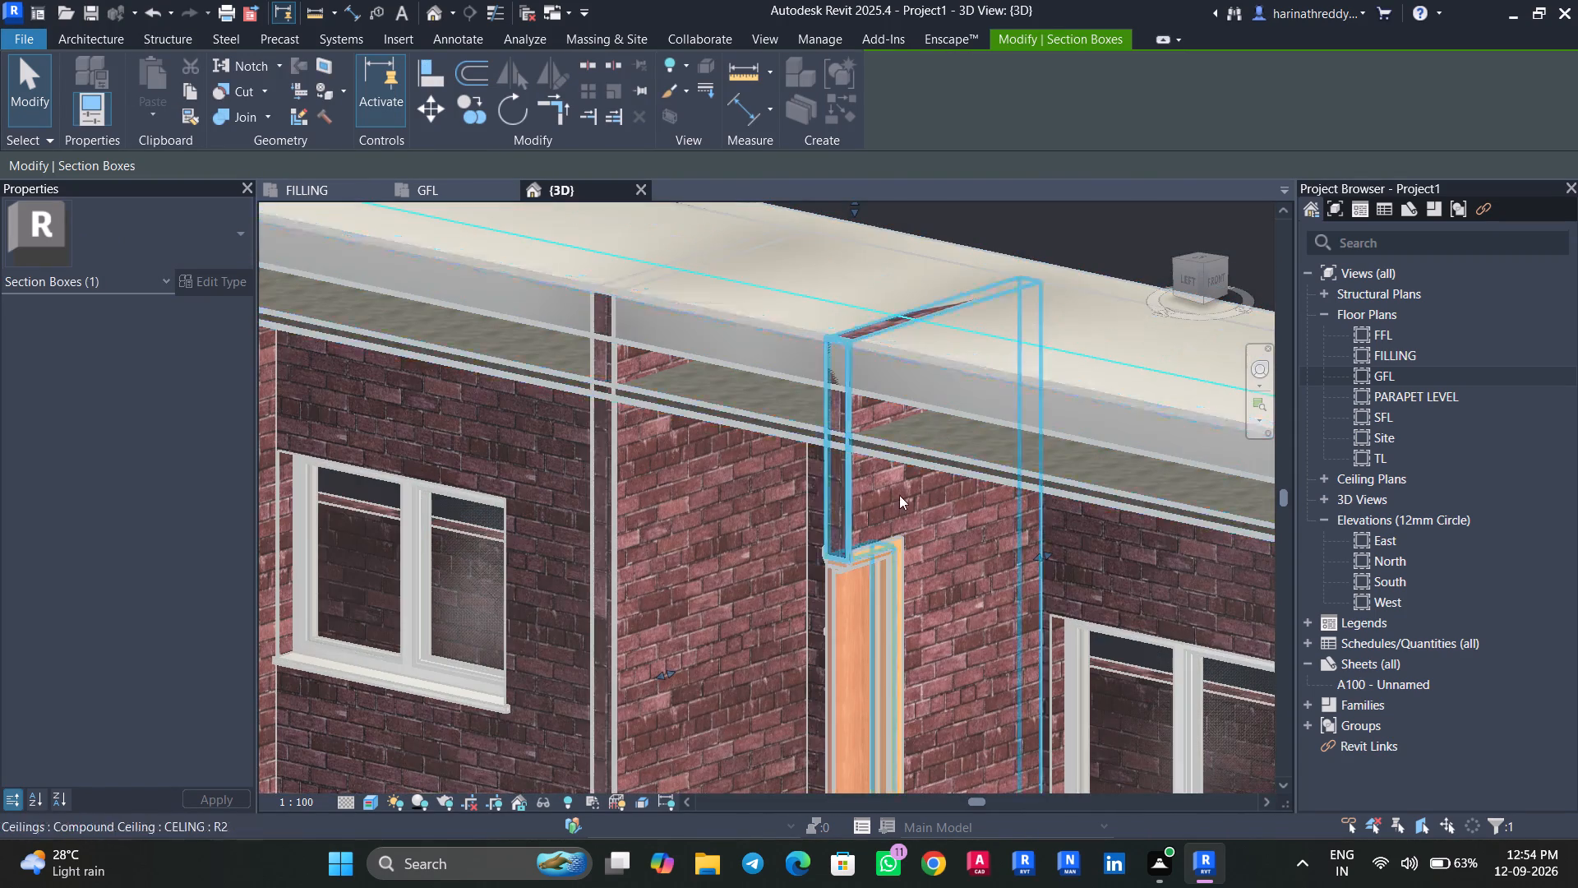
{"action": "scroll", "coordinate": [874, 560], "scroll_direction": "down", "scroll_amount": 1}
{"action": "scroll", "coordinate": [874, 560], "scroll_direction": "up", "scroll_amount": 1}
{"action": "scroll", "coordinate": [874, 560], "scroll_direction": "down", "scroll_amount": 6}
{"action": "left_click", "coordinate": [985, 294]}
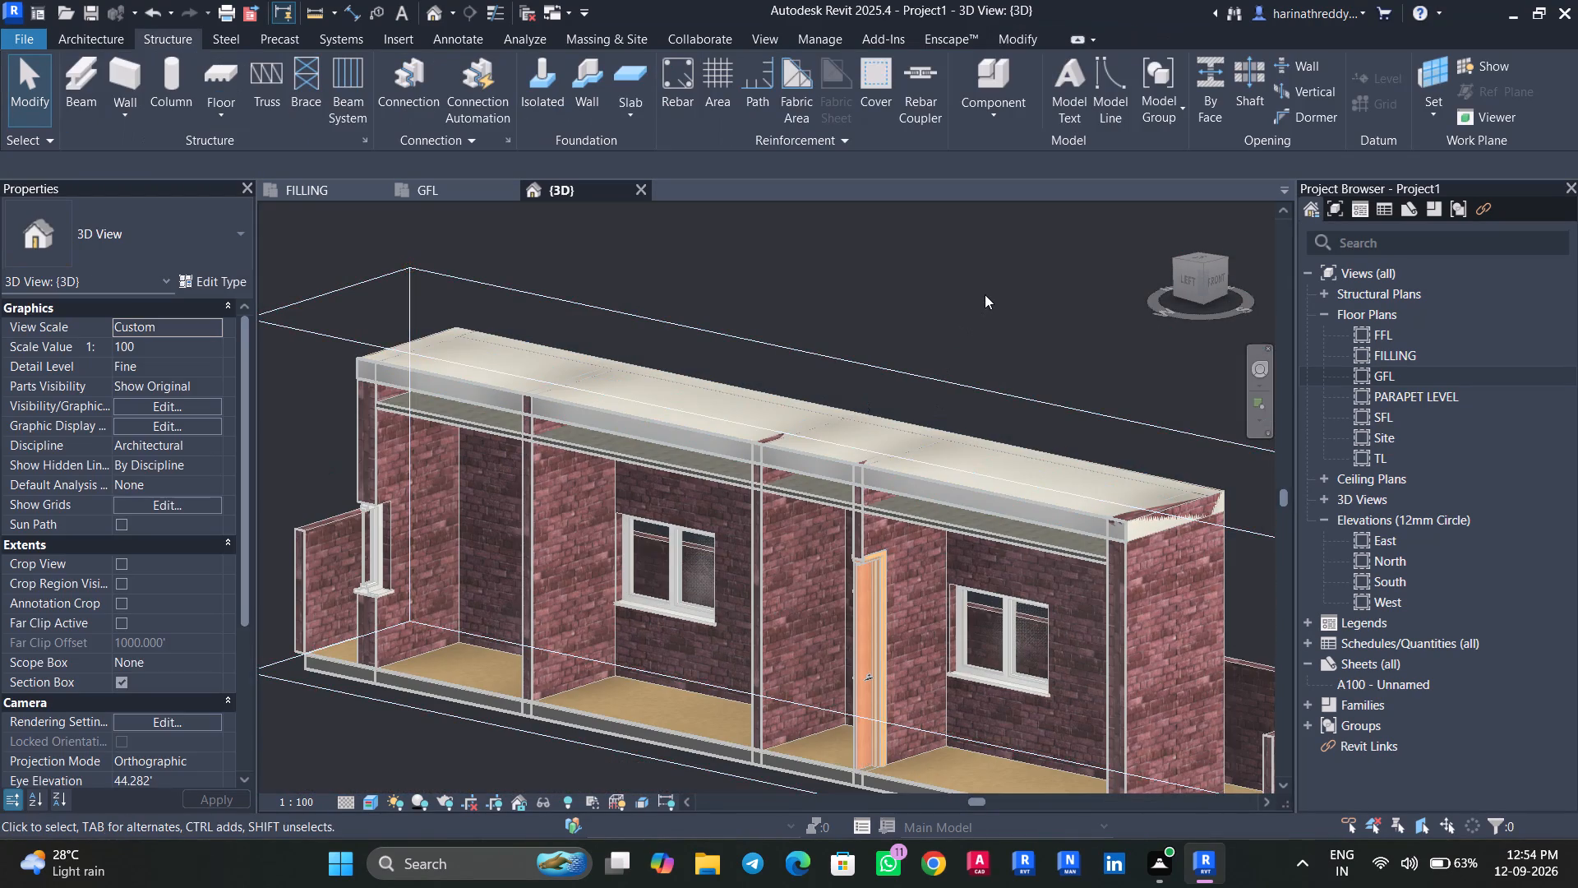
Extend the section box back out beyond the compound wall and turn the section box off.
{"action": "scroll", "coordinate": [985, 294], "scroll_direction": "down", "scroll_amount": 7}
{"action": "middle_click_drag", "start_coordinate": [985, 294], "coordinate": [973, 264]}
{"action": "left_click", "coordinate": [1095, 368]}
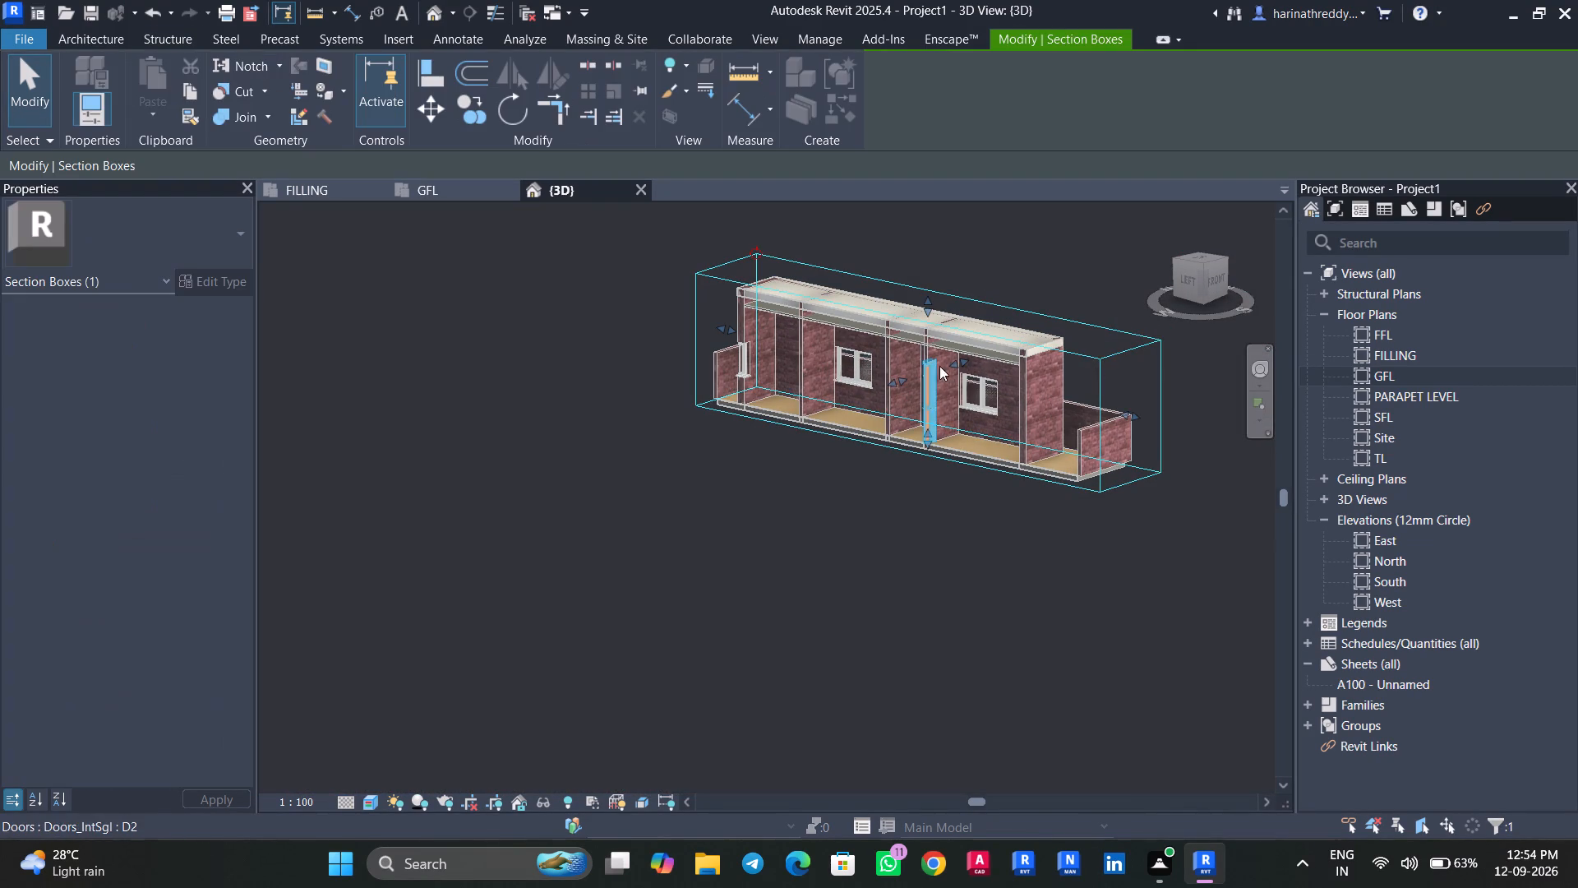
{"action": "left_click_drag", "start_coordinate": [899, 376], "coordinate": [707, 506]}
{"action": "left_click", "coordinate": [1044, 584]}
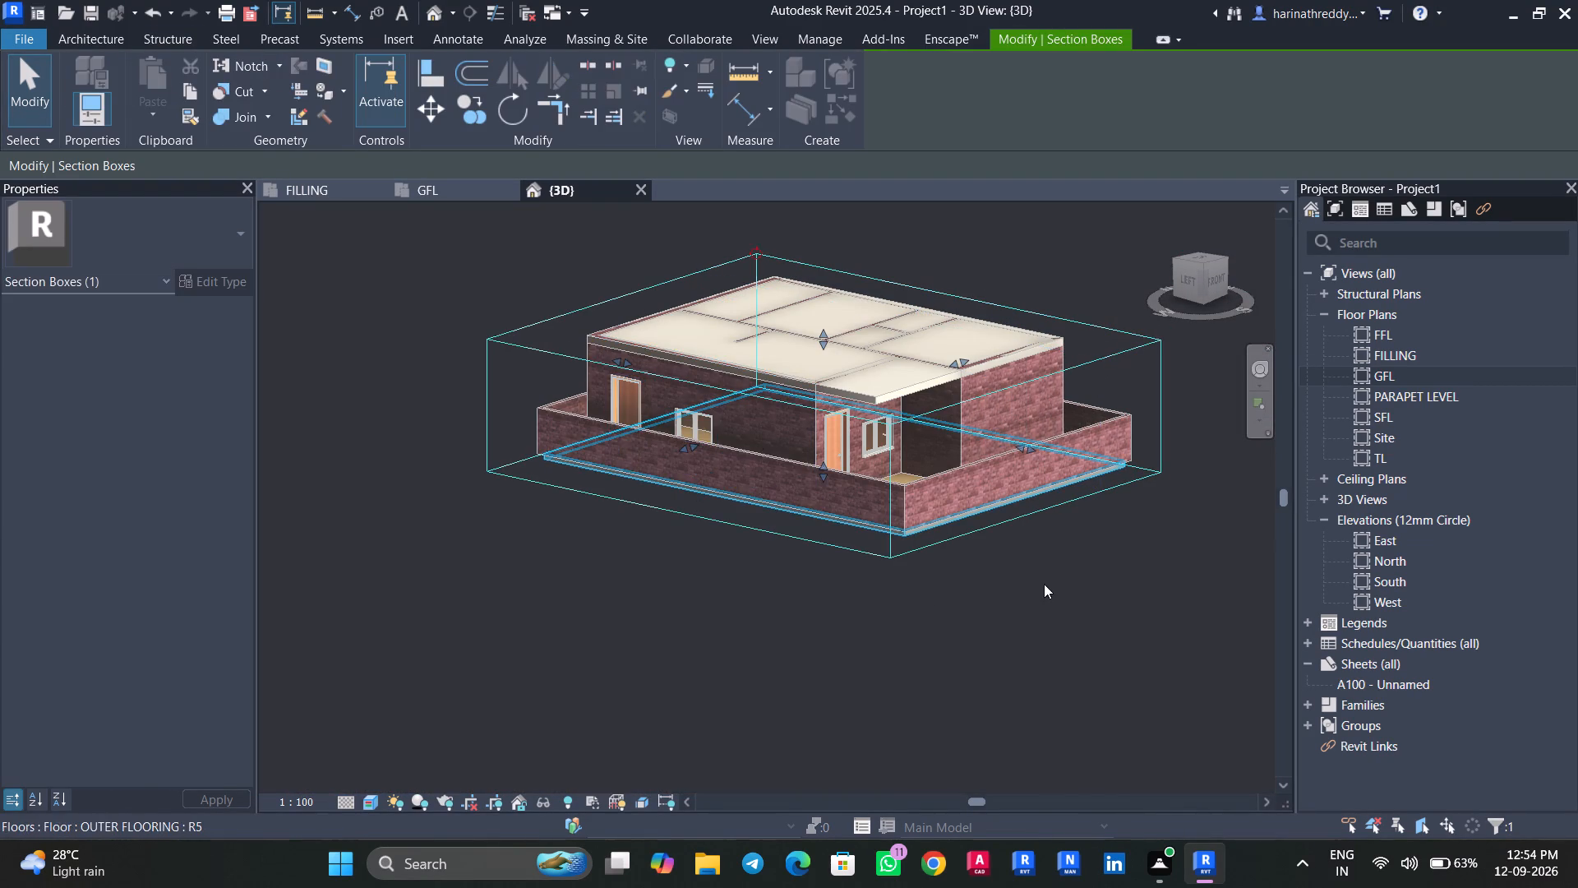
{"action": "scroll", "coordinate": [1062, 576], "scroll_direction": "up", "scroll_amount": 6}
{"action": "middle_click_drag", "start_coordinate": [1065, 547], "coordinate": [1068, 636]}
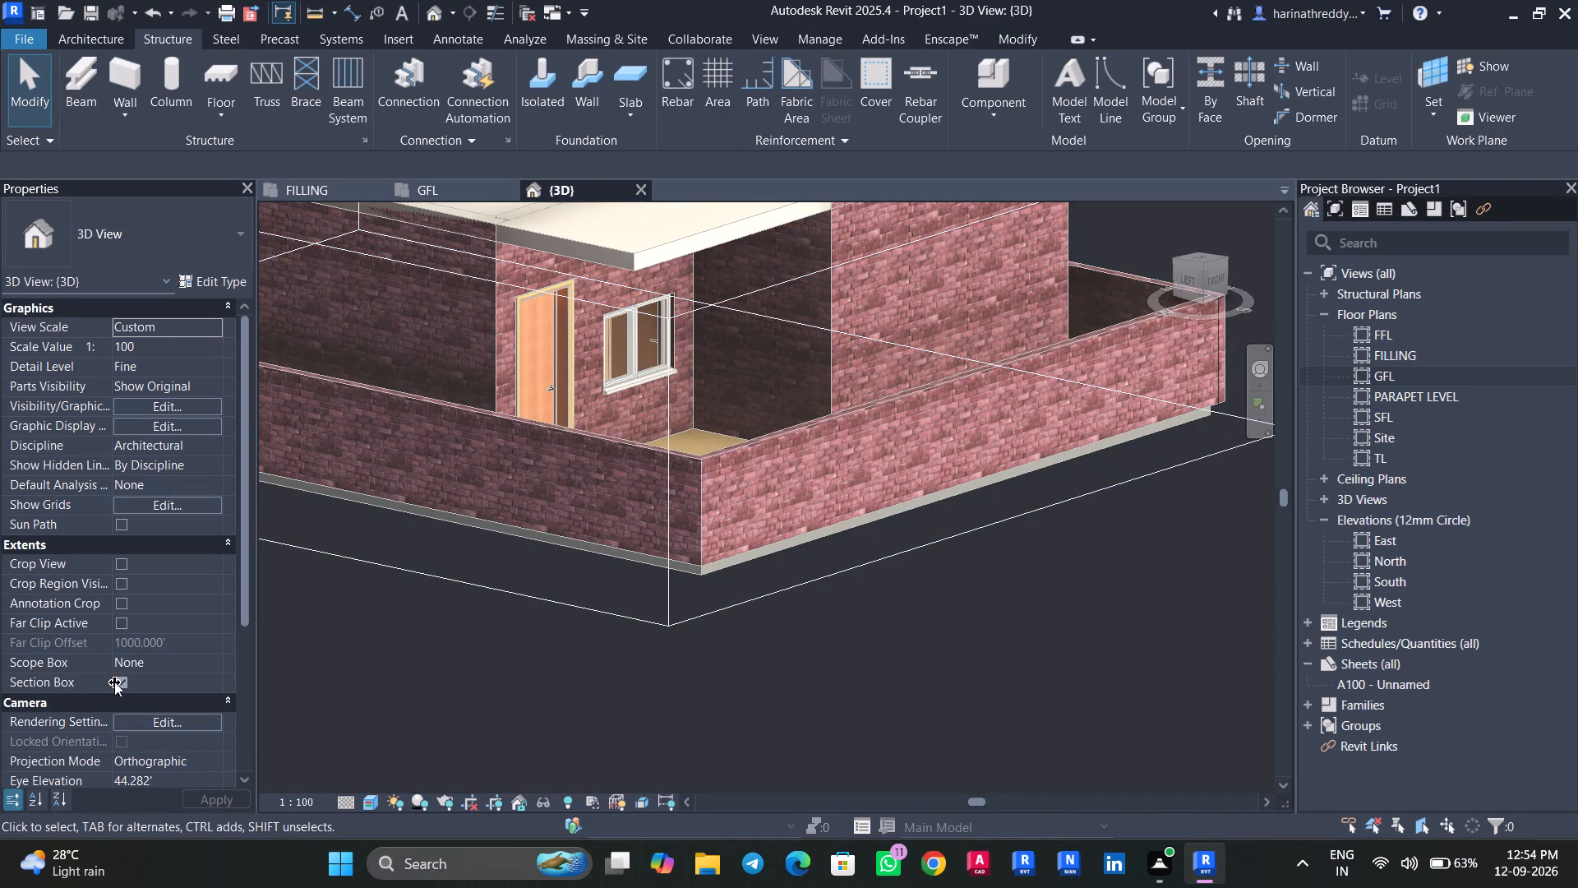
{"action": "left_click", "coordinate": [123, 688]}
{"action": "left_click", "coordinate": [709, 674]}
Save the project in the Downloads folder as INTERNSHIP PROJECT 3.
{"action": "scroll", "coordinate": [713, 673], "scroll_direction": "down", "scroll_amount": 3}
{"action": "scroll", "coordinate": [713, 673], "scroll_direction": "up", "scroll_amount": 1}
{"action": "scroll", "coordinate": [713, 673], "scroll_direction": "down", "scroll_amount": 3}
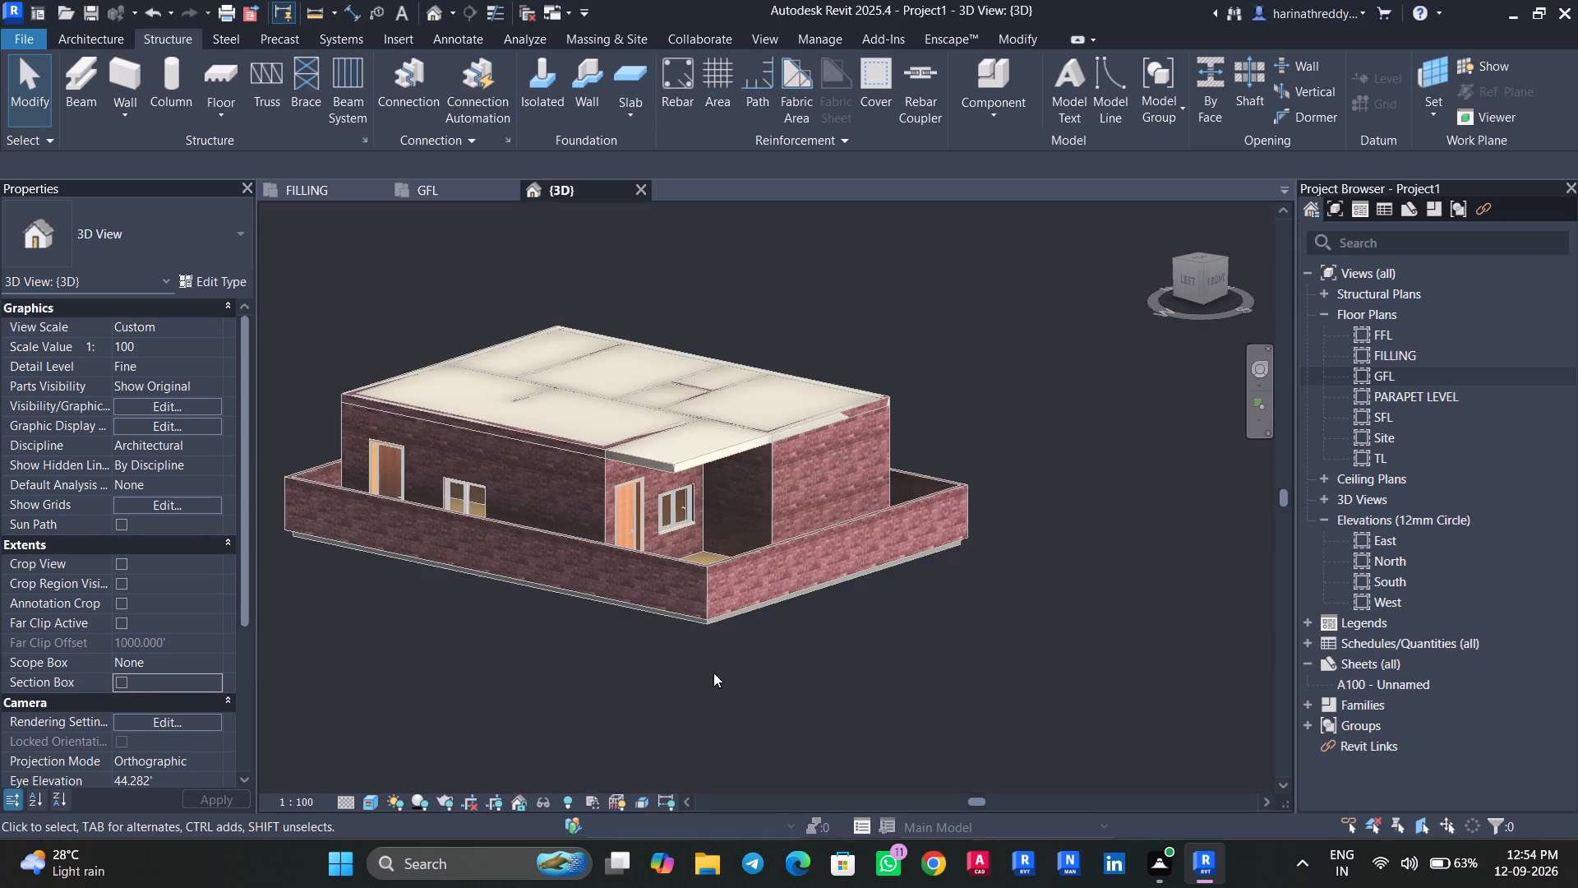
{"action": "scroll", "coordinate": [716, 673], "scroll_direction": "down", "scroll_amount": 1}
{"action": "middle_click_drag", "start_coordinate": [716, 673], "coordinate": [768, 706]}
{"action": "scroll", "coordinate": [768, 706], "scroll_direction": "up", "scroll_amount": 1}
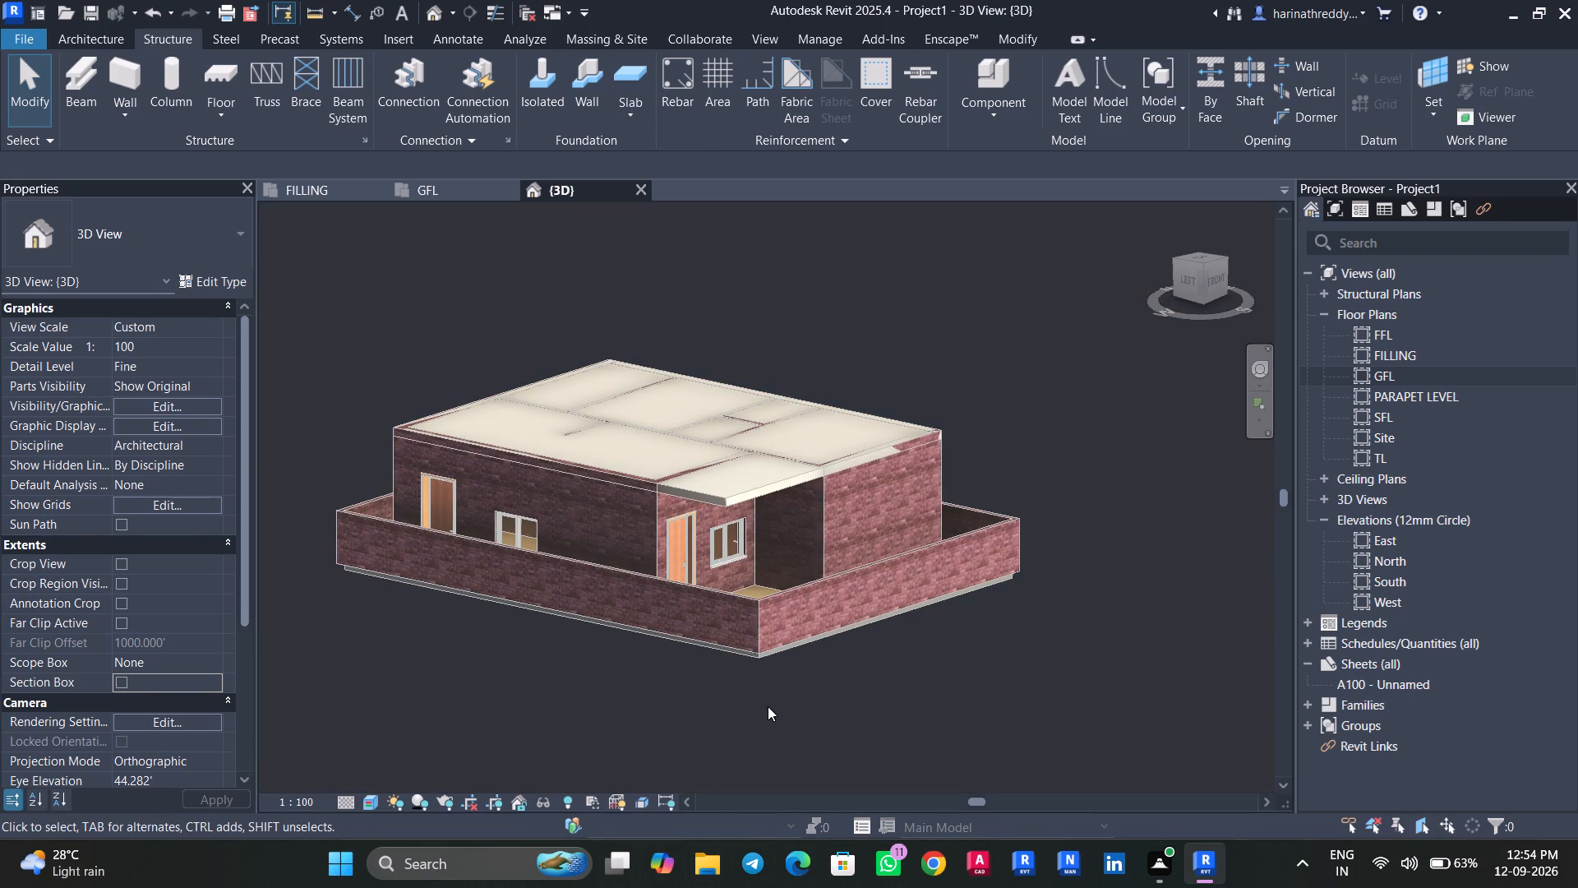
{"action": "key", "text": "ctrl+s"}
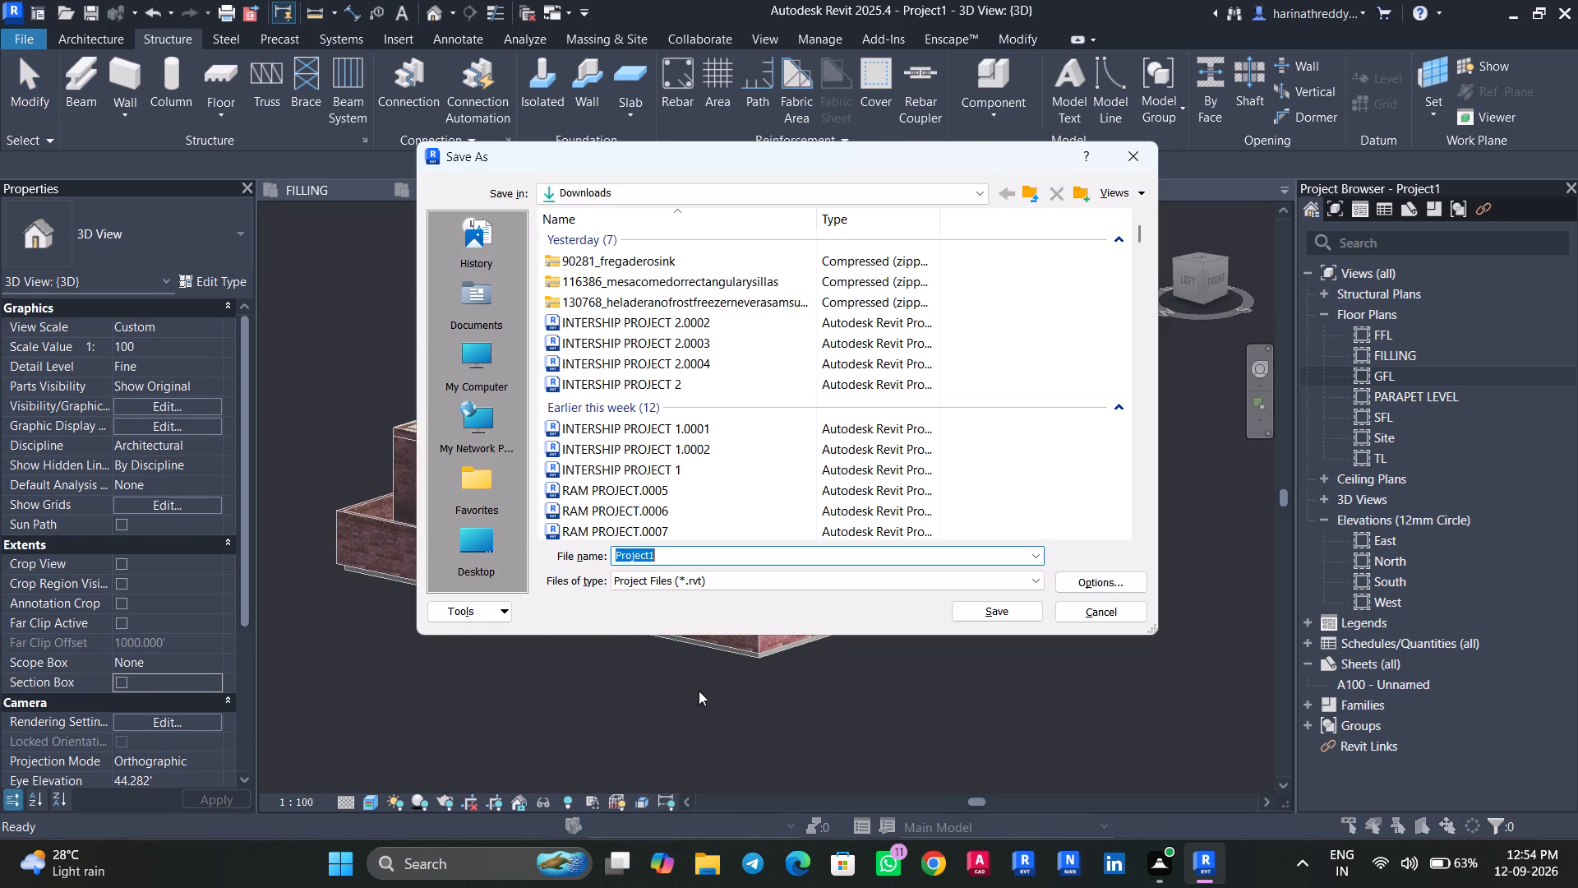
{"action": "left_click", "coordinate": [477, 558]}
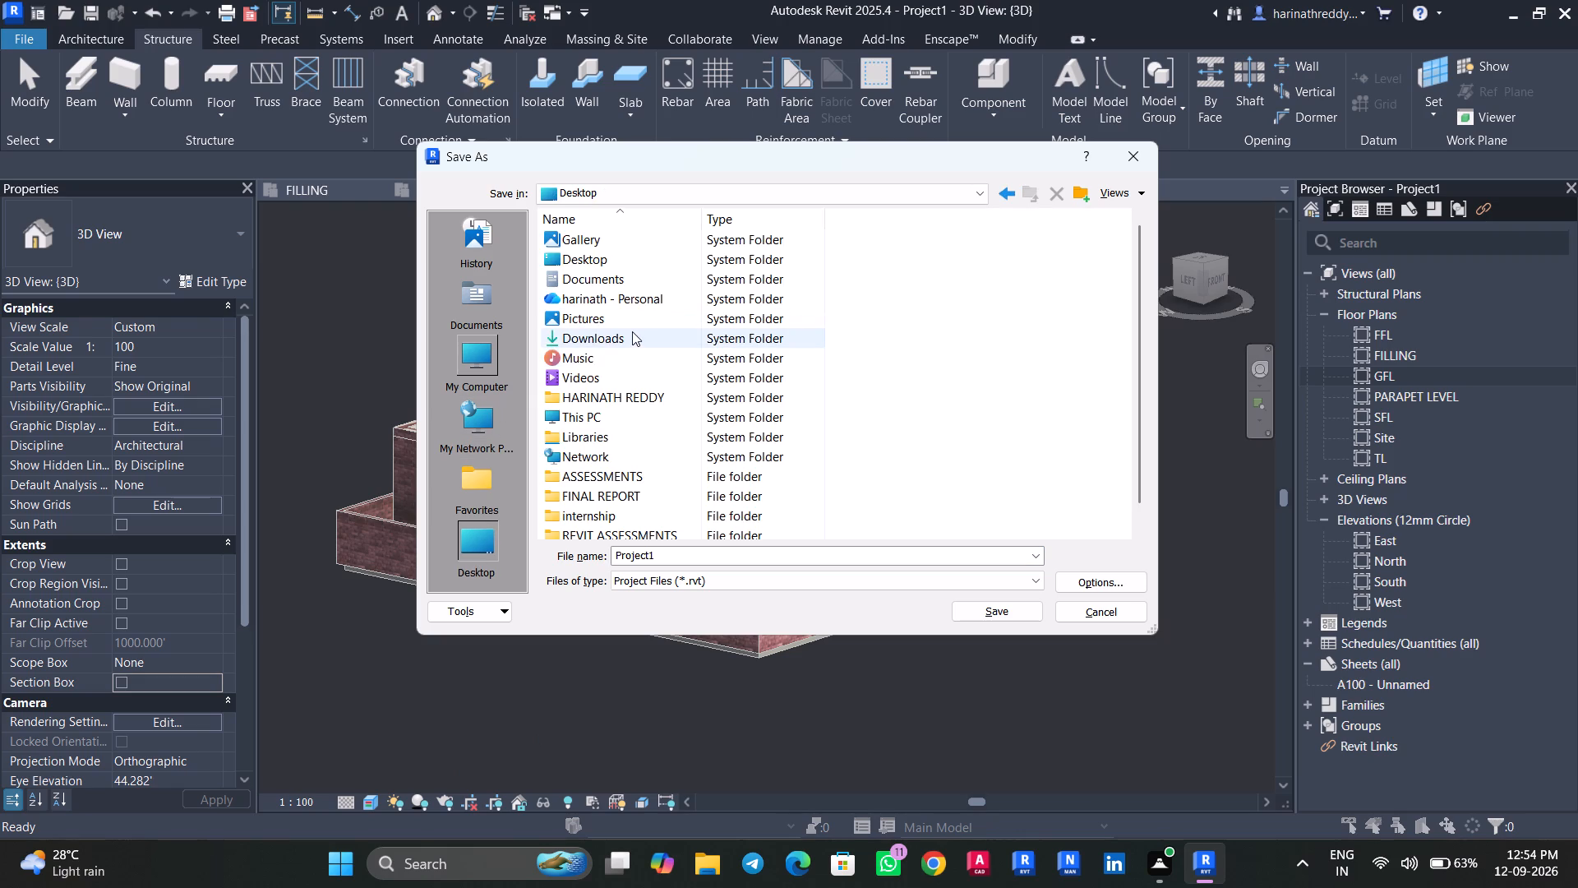
{"action": "double_click", "coordinate": [632, 331]}
{"action": "left_click", "coordinate": [688, 559]}
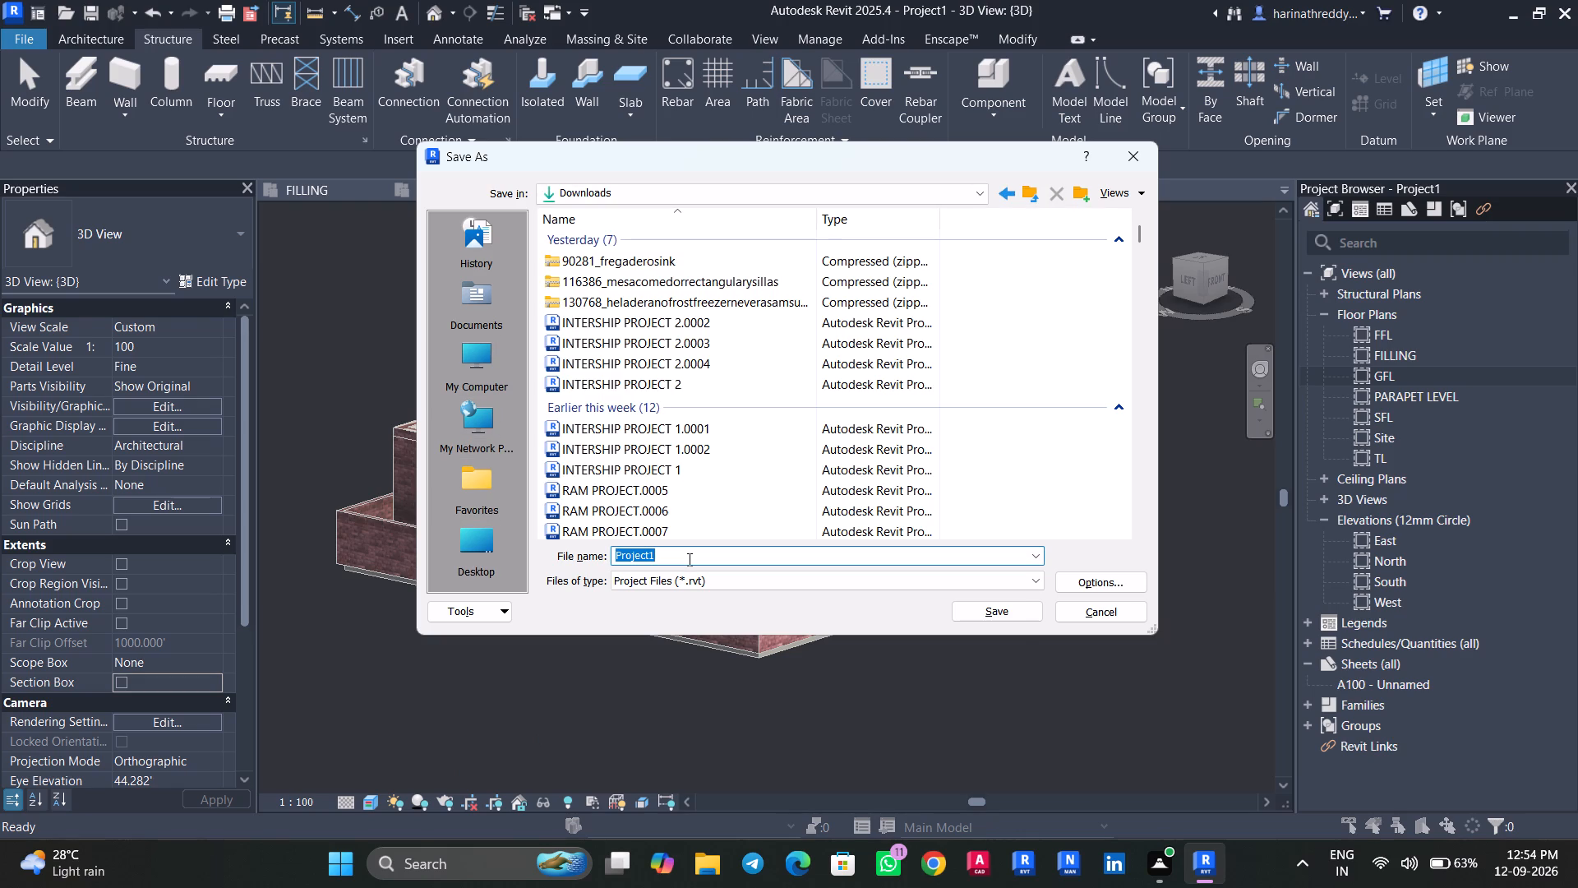
{"action": "type", "text": "INTER"}
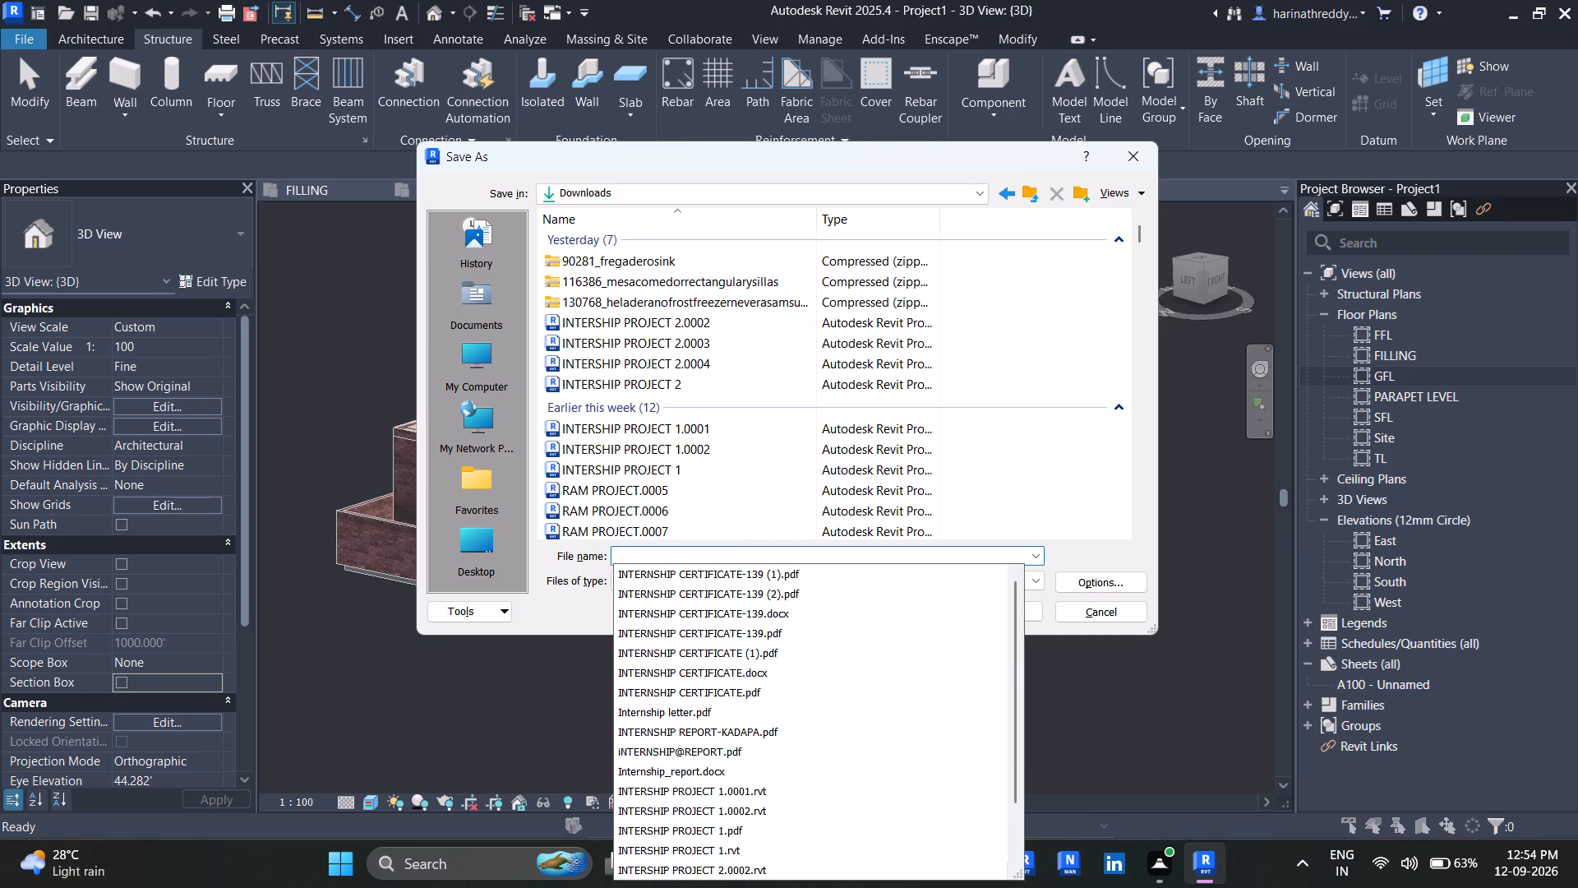
{"action": "type", "text": "NSHIP PROJECT 3"}
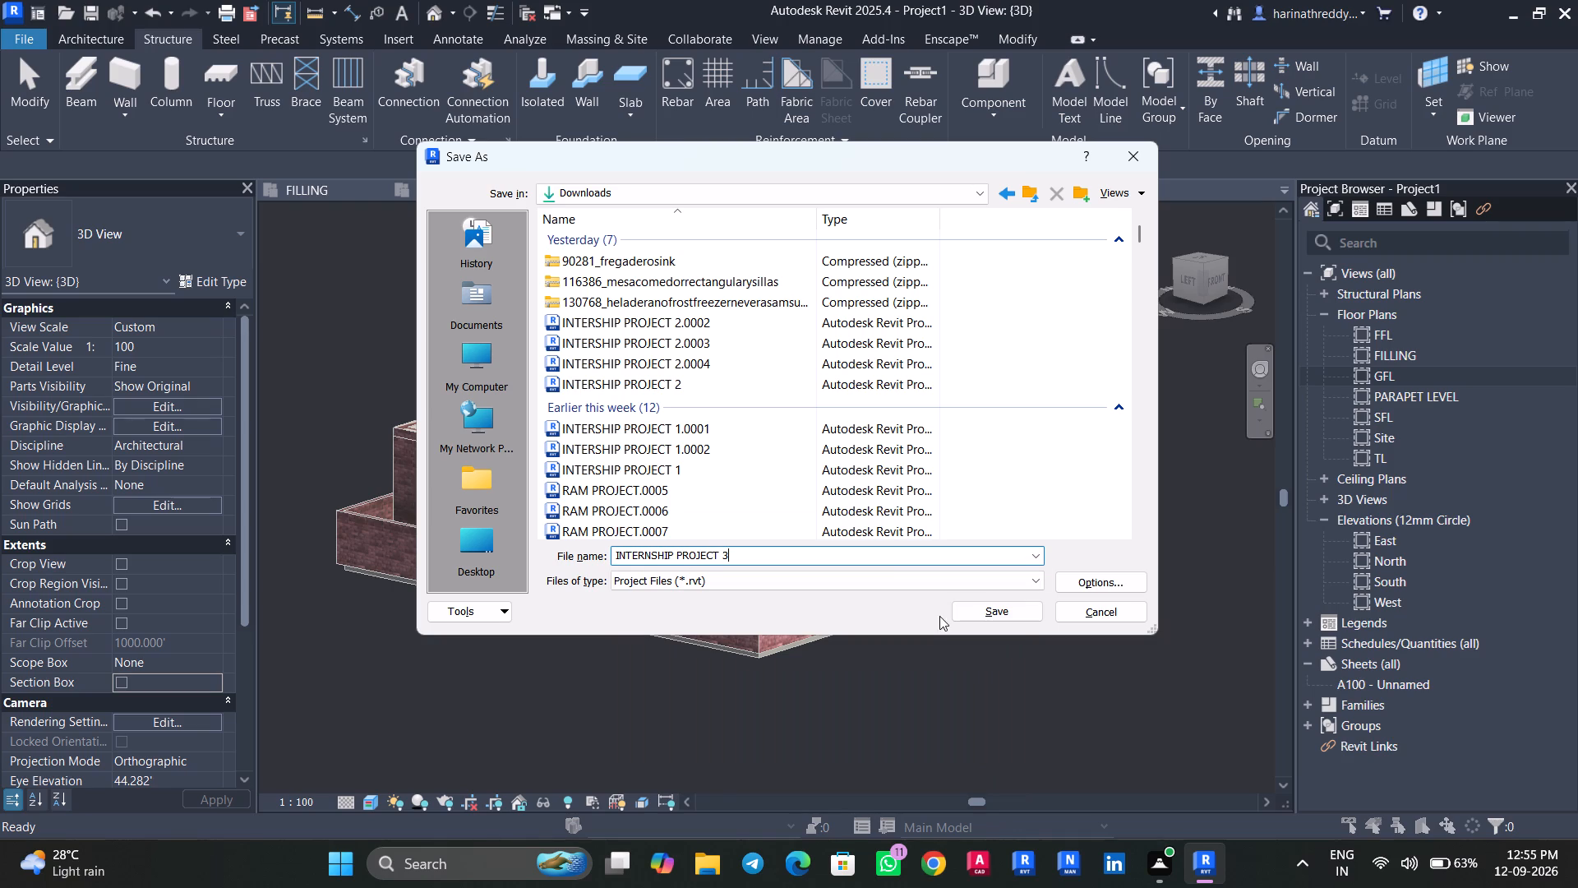
{"action": "left_click", "coordinate": [977, 608]}
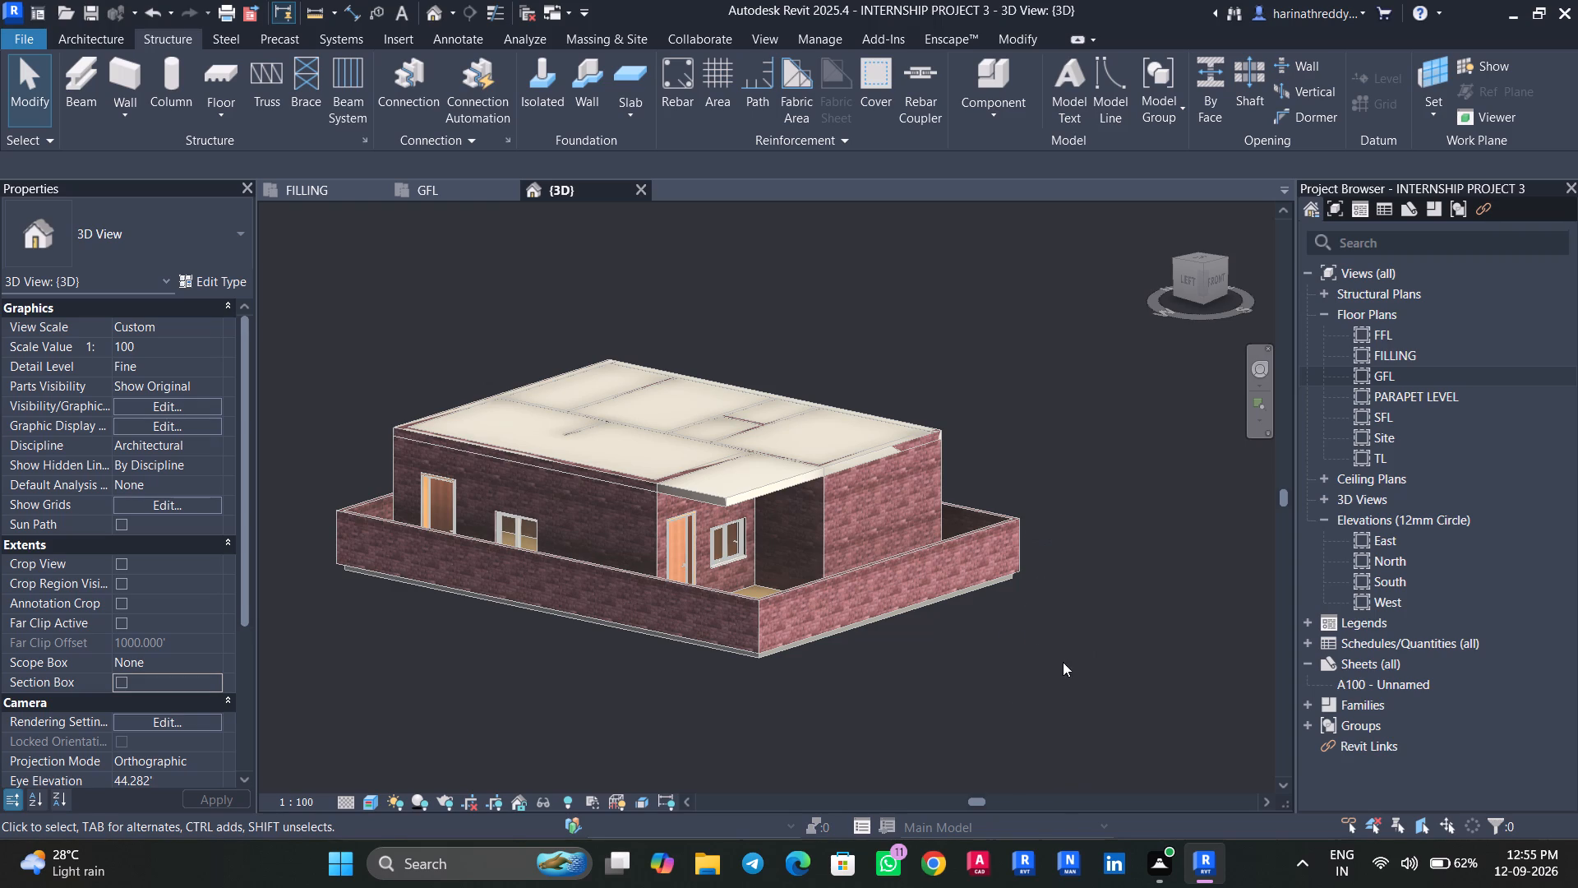
Save the project again under its current name.
{"action": "middle_click_drag", "start_coordinate": [1066, 664], "coordinate": [1177, 641]}
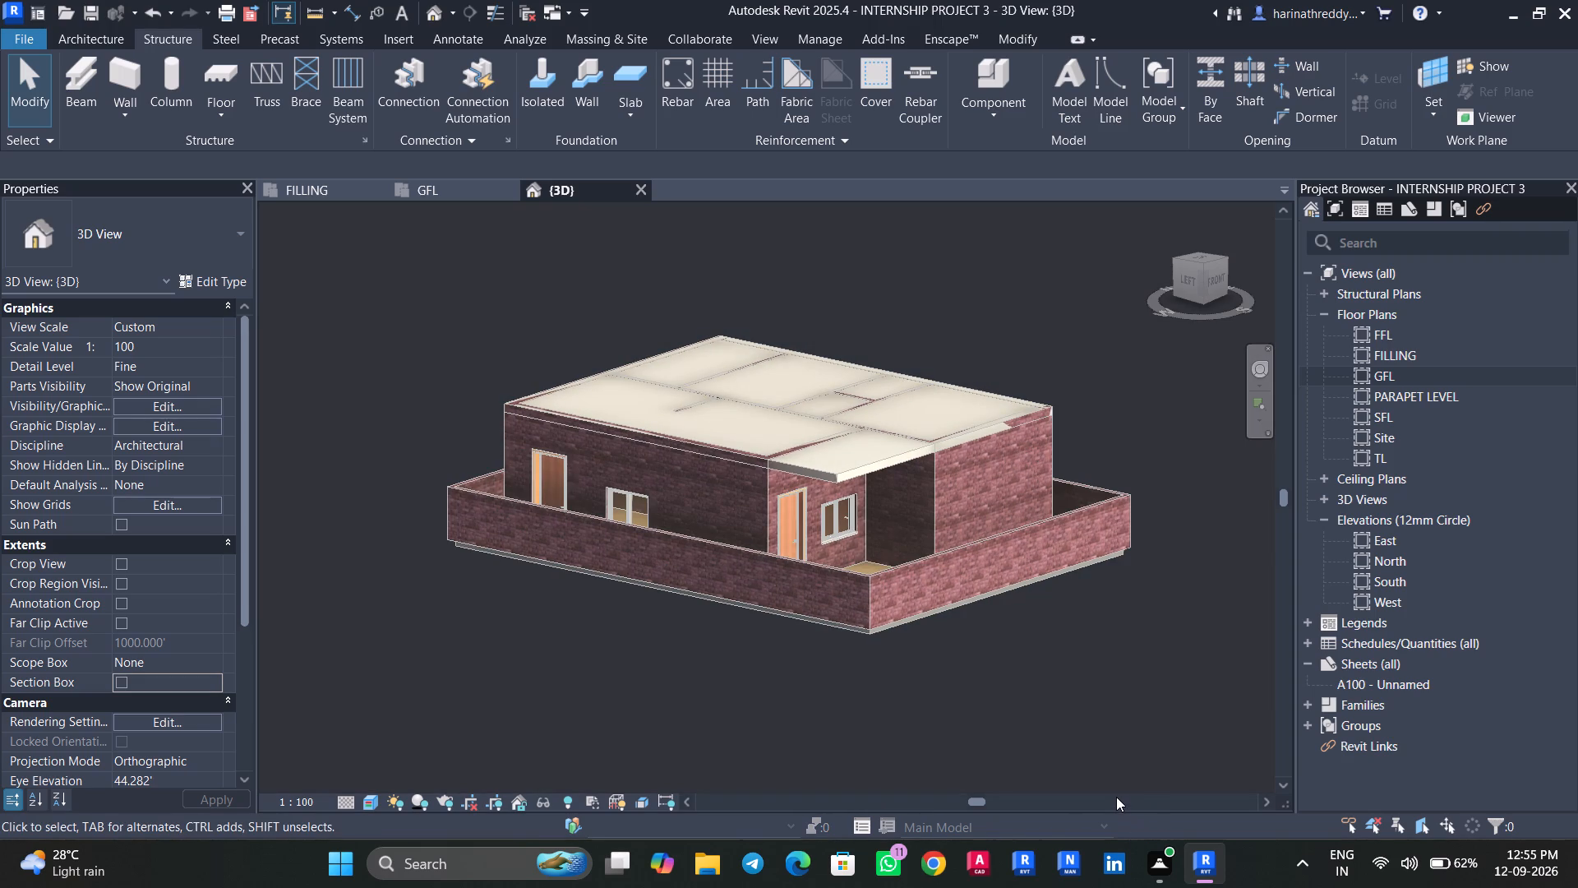
{"action": "key", "text": "ctrl+s"}
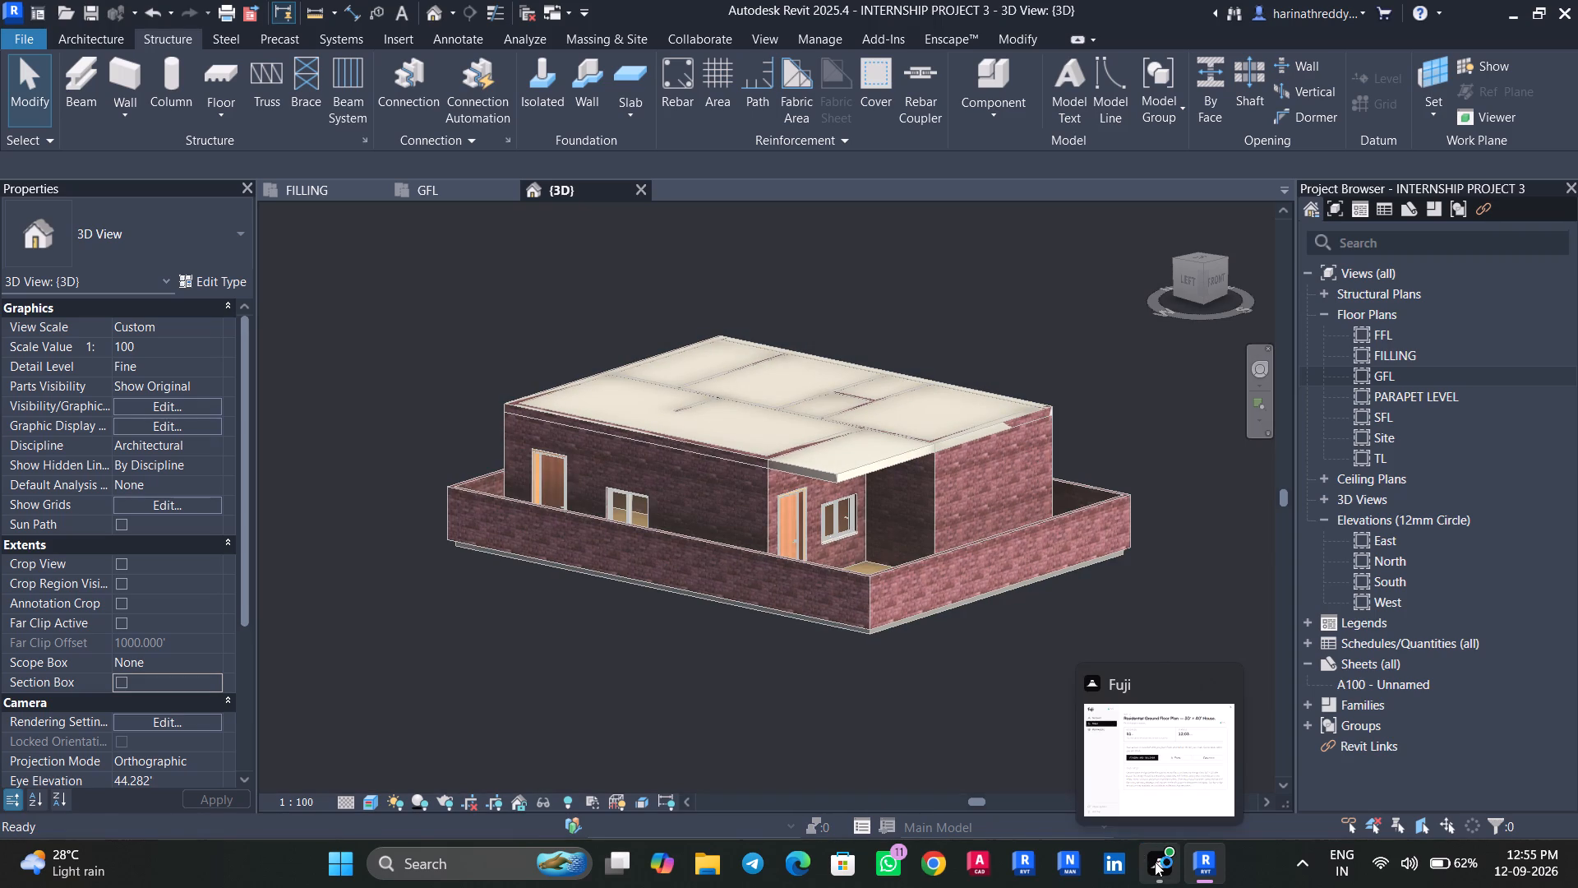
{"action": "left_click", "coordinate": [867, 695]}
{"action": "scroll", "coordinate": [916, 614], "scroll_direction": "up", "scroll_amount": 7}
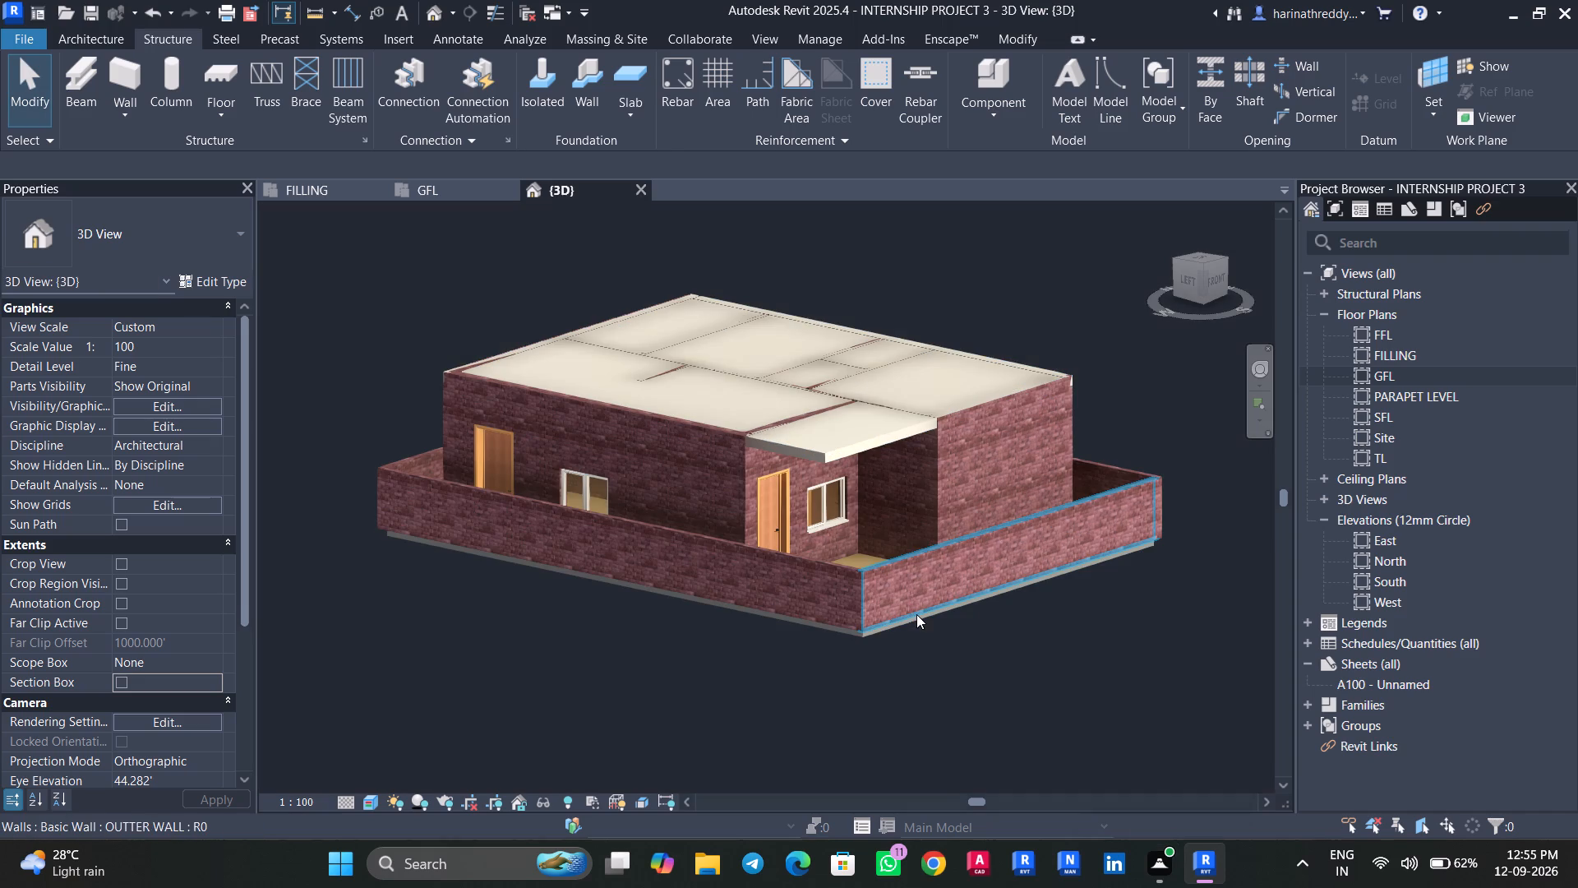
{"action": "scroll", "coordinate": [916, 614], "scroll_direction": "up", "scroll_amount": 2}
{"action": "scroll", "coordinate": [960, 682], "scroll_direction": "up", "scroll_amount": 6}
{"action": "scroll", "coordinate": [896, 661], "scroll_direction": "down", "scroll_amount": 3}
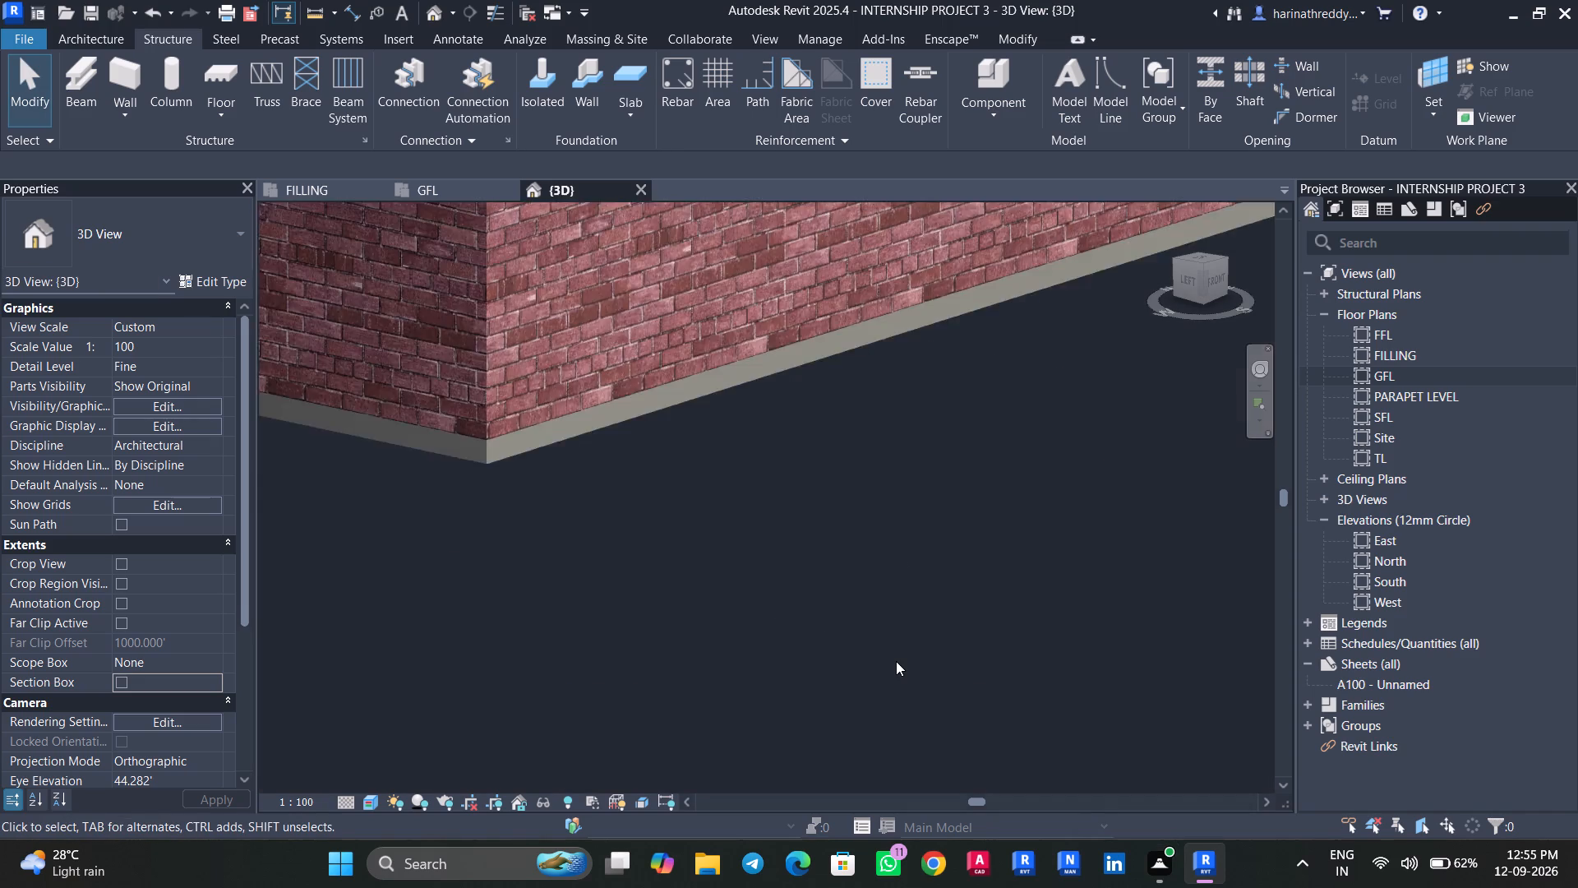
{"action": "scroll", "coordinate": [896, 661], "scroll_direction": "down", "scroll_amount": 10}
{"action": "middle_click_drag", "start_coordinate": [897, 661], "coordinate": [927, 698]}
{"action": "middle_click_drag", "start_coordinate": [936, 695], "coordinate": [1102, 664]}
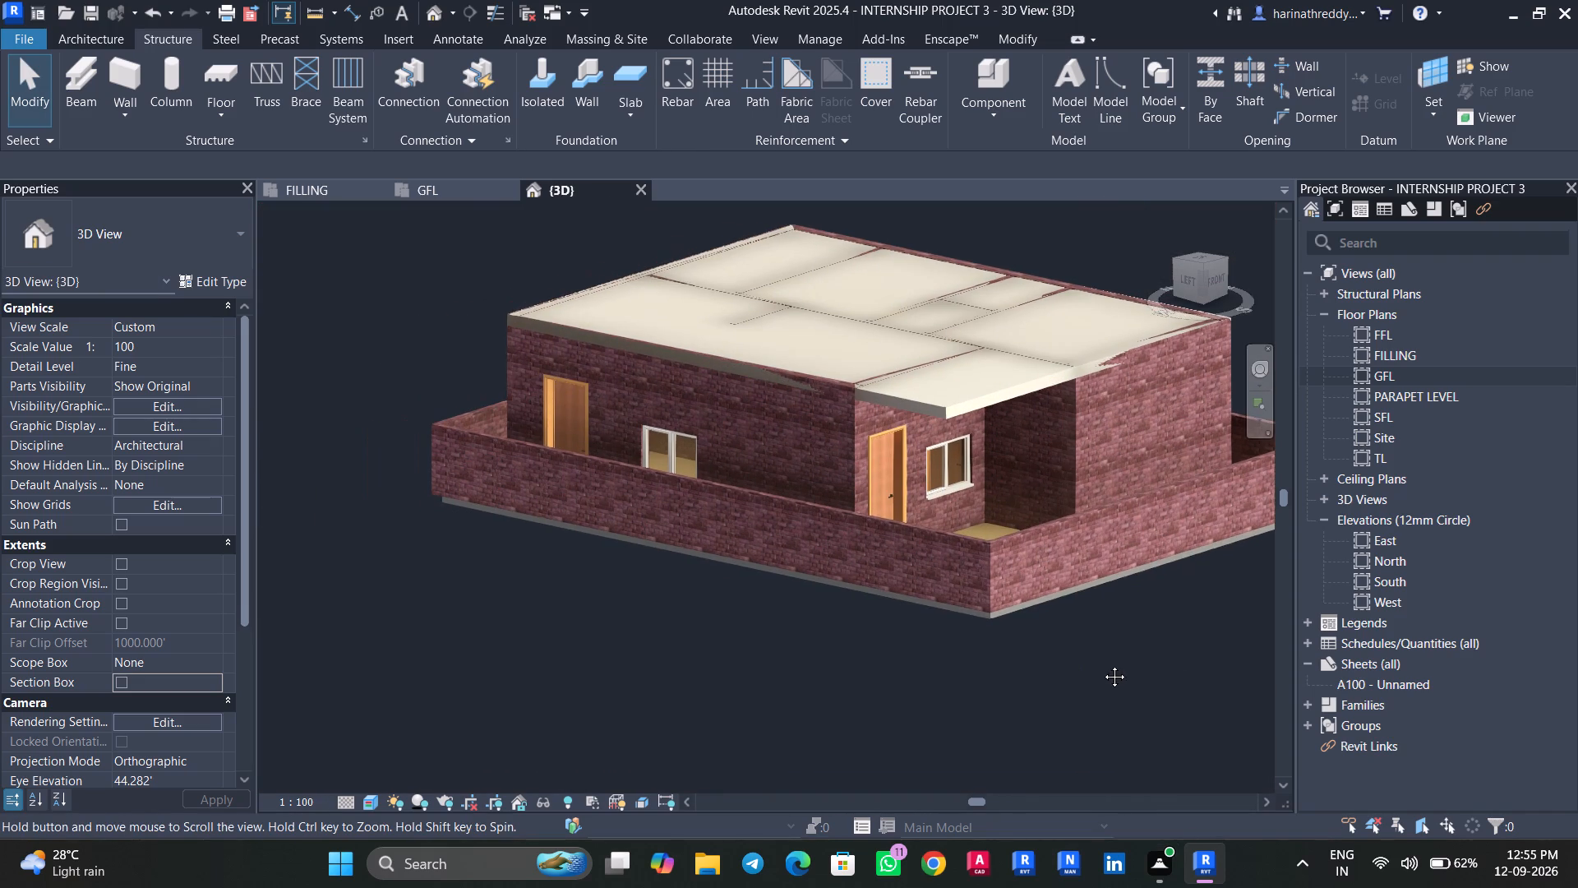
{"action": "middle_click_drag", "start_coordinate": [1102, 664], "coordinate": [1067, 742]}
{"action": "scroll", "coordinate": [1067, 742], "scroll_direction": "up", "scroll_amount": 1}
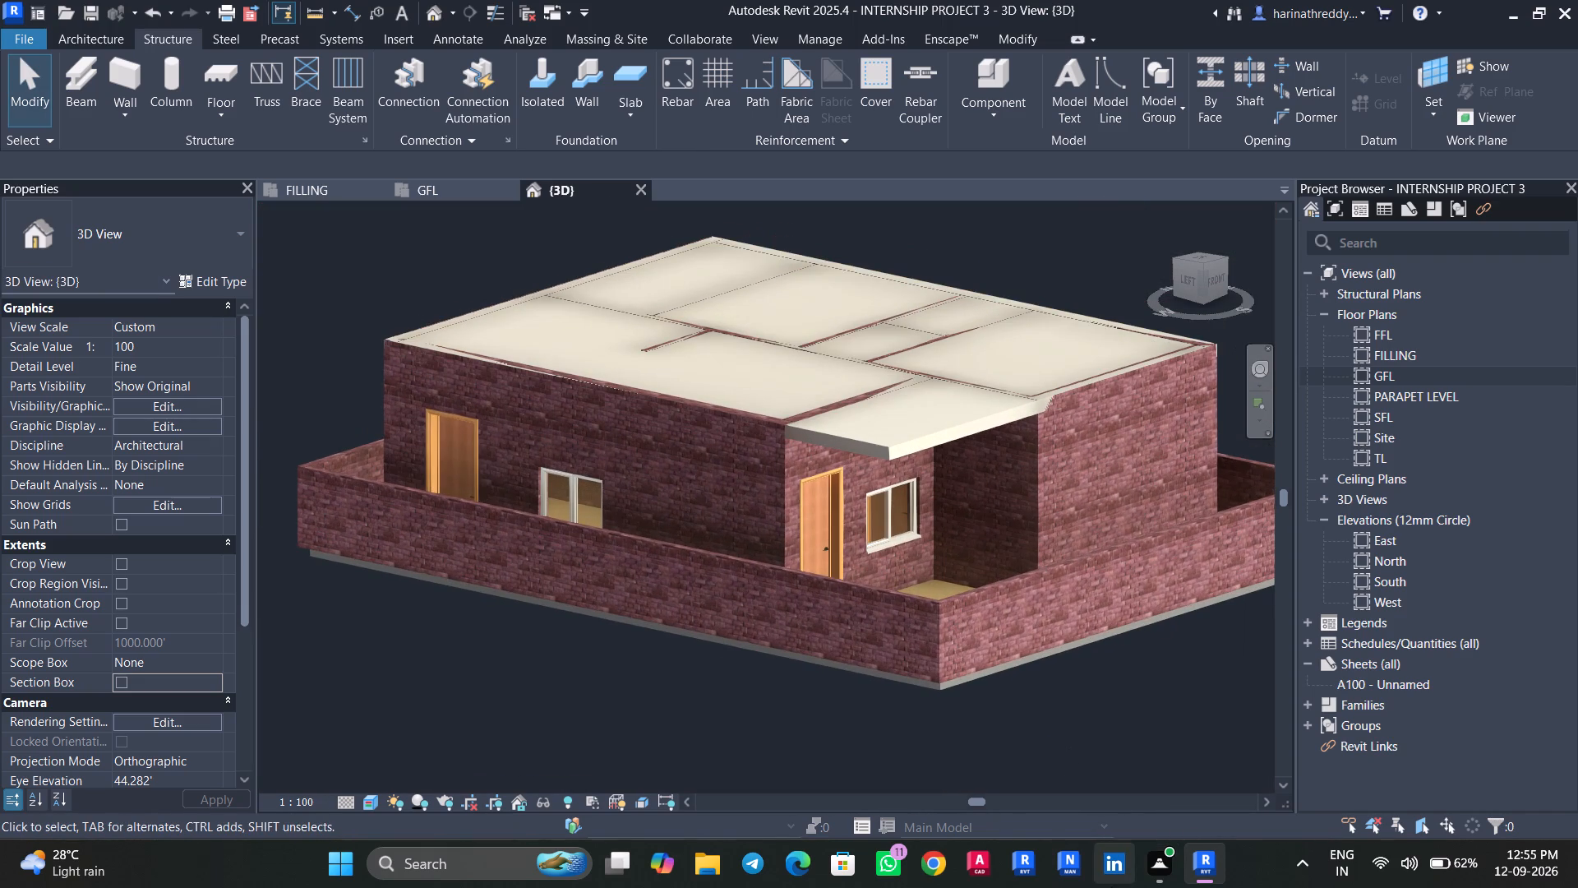
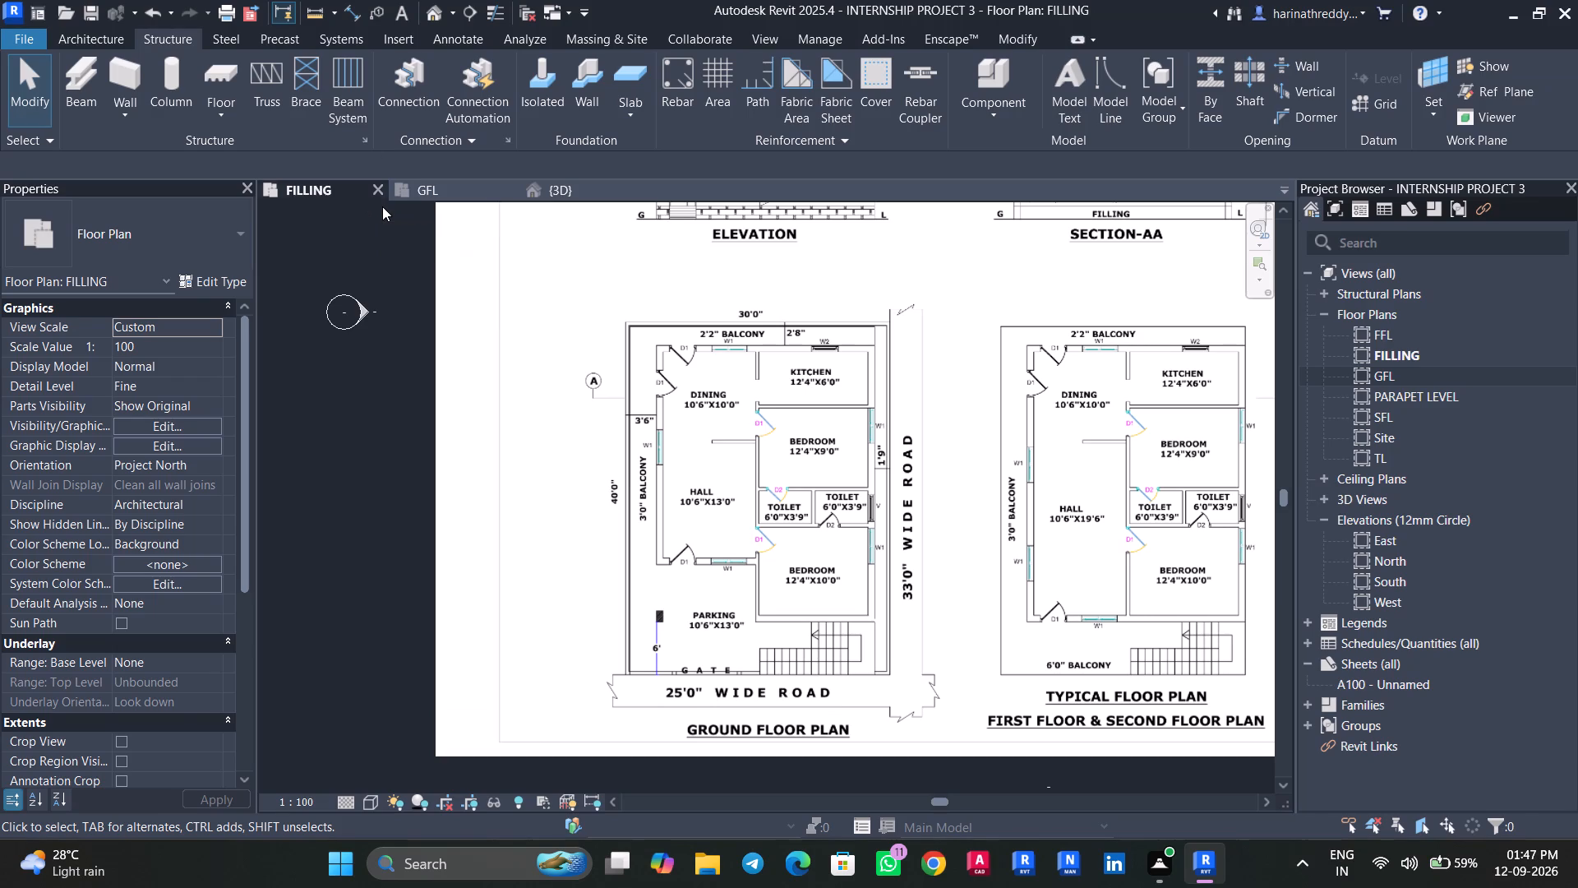
Examine the PDF plan in the FILLING view against the house in the 3D and GFL views.
{"action": "scroll", "coordinate": [893, 465], "scroll_direction": "down", "scroll_amount": 2}
{"action": "scroll", "coordinate": [892, 465], "scroll_direction": "up", "scroll_amount": 1}
{"action": "scroll", "coordinate": [891, 463], "scroll_direction": "down", "scroll_amount": 2}
{"action": "middle_click_drag", "start_coordinate": [889, 462], "coordinate": [812, 534]}
{"action": "scroll", "coordinate": [764, 476], "scroll_direction": "up", "scroll_amount": 9}
{"action": "middle_click_drag", "start_coordinate": [781, 495], "coordinate": [777, 429]}
{"action": "left_click", "coordinate": [547, 197]}
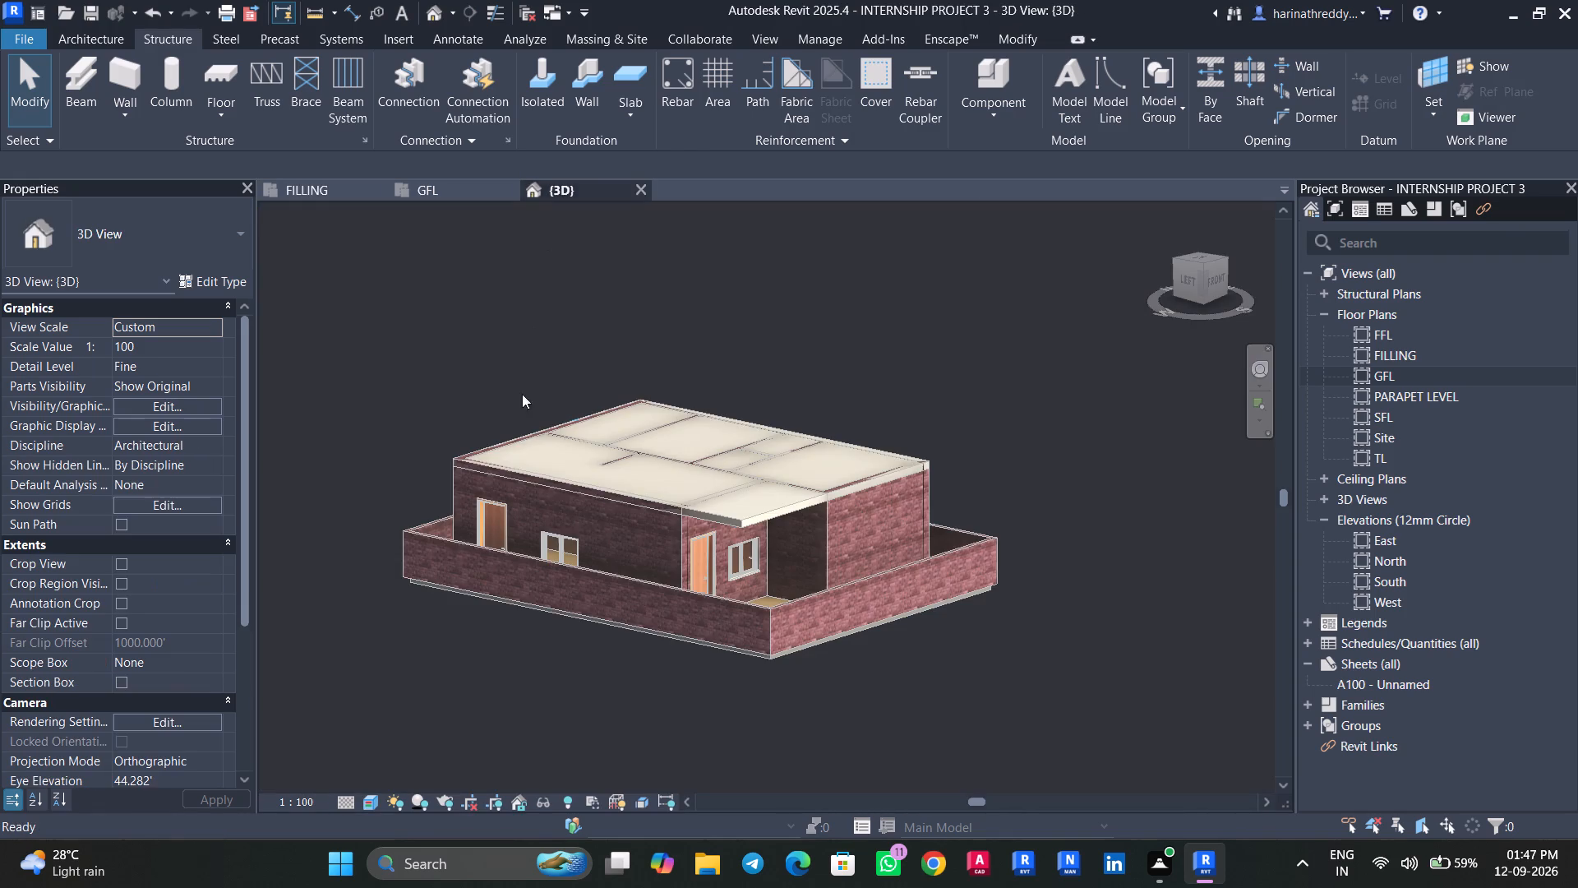
{"action": "scroll", "coordinate": [756, 596], "scroll_direction": "down", "scroll_amount": 1}
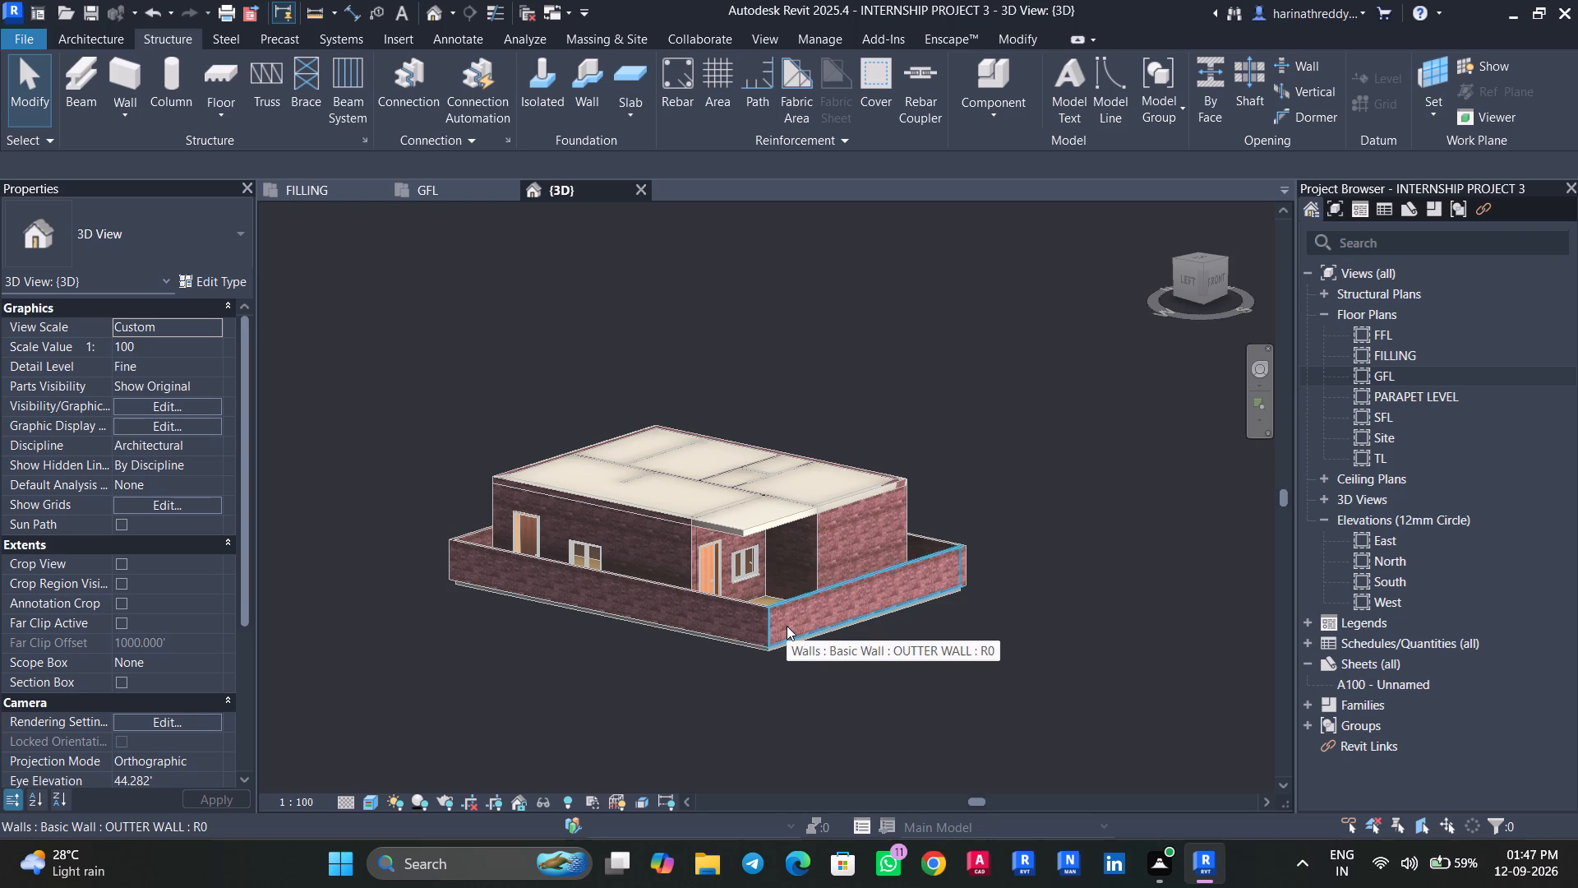
{"action": "scroll", "coordinate": [787, 626], "scroll_direction": "down", "scroll_amount": 4}
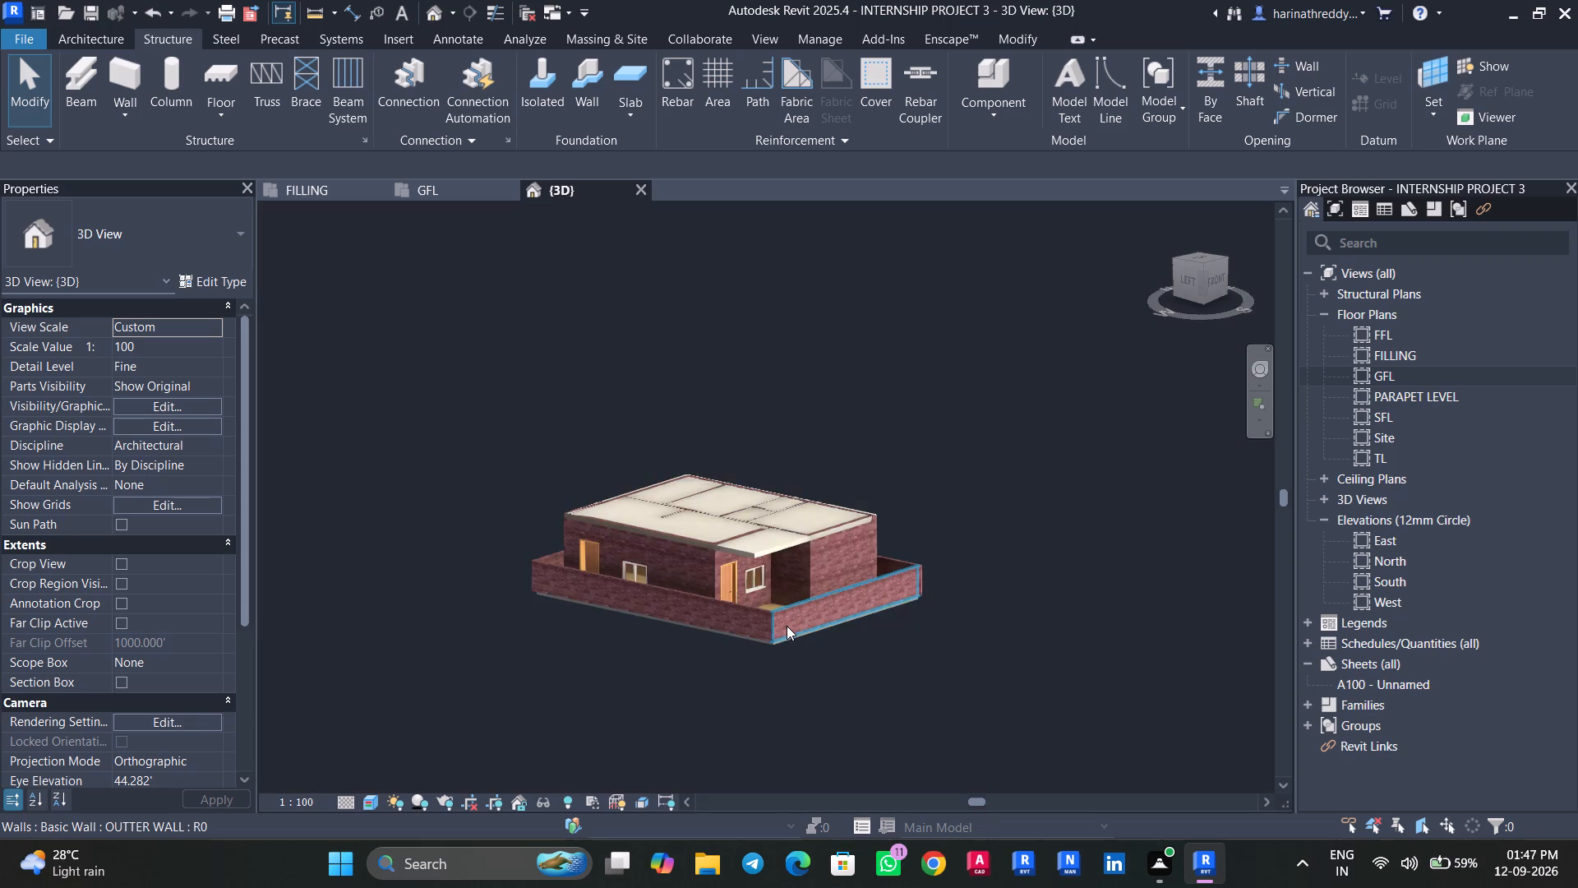
{"action": "scroll", "coordinate": [830, 684], "scroll_direction": "up", "scroll_amount": 8}
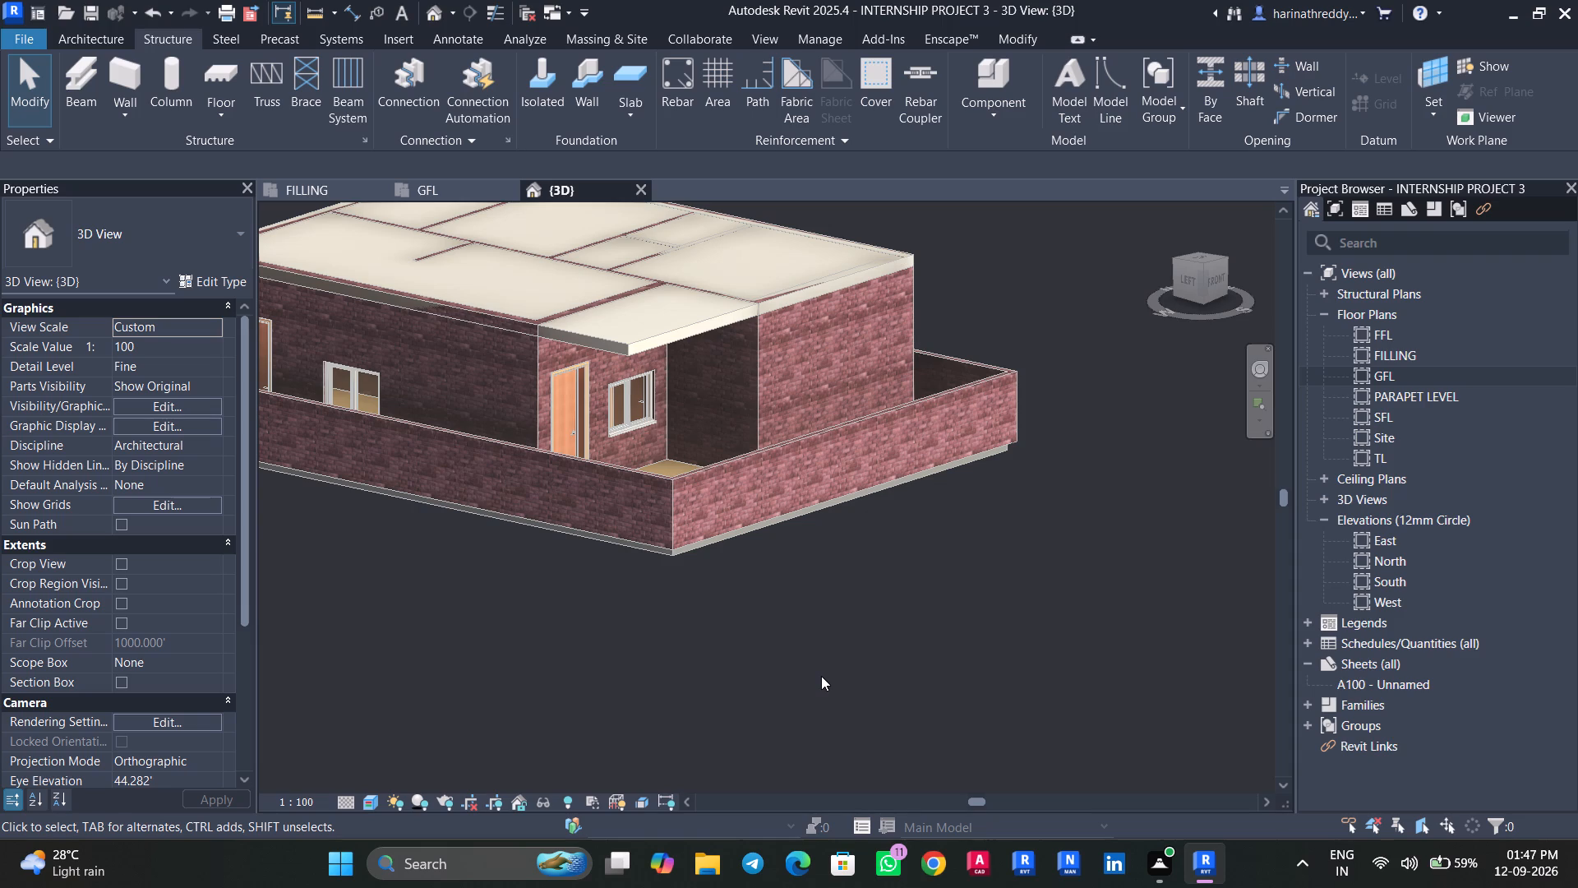
{"action": "scroll", "coordinate": [821, 676], "scroll_direction": "down", "scroll_amount": 2}
{"action": "scroll", "coordinate": [821, 676], "scroll_direction": "up", "scroll_amount": 1}
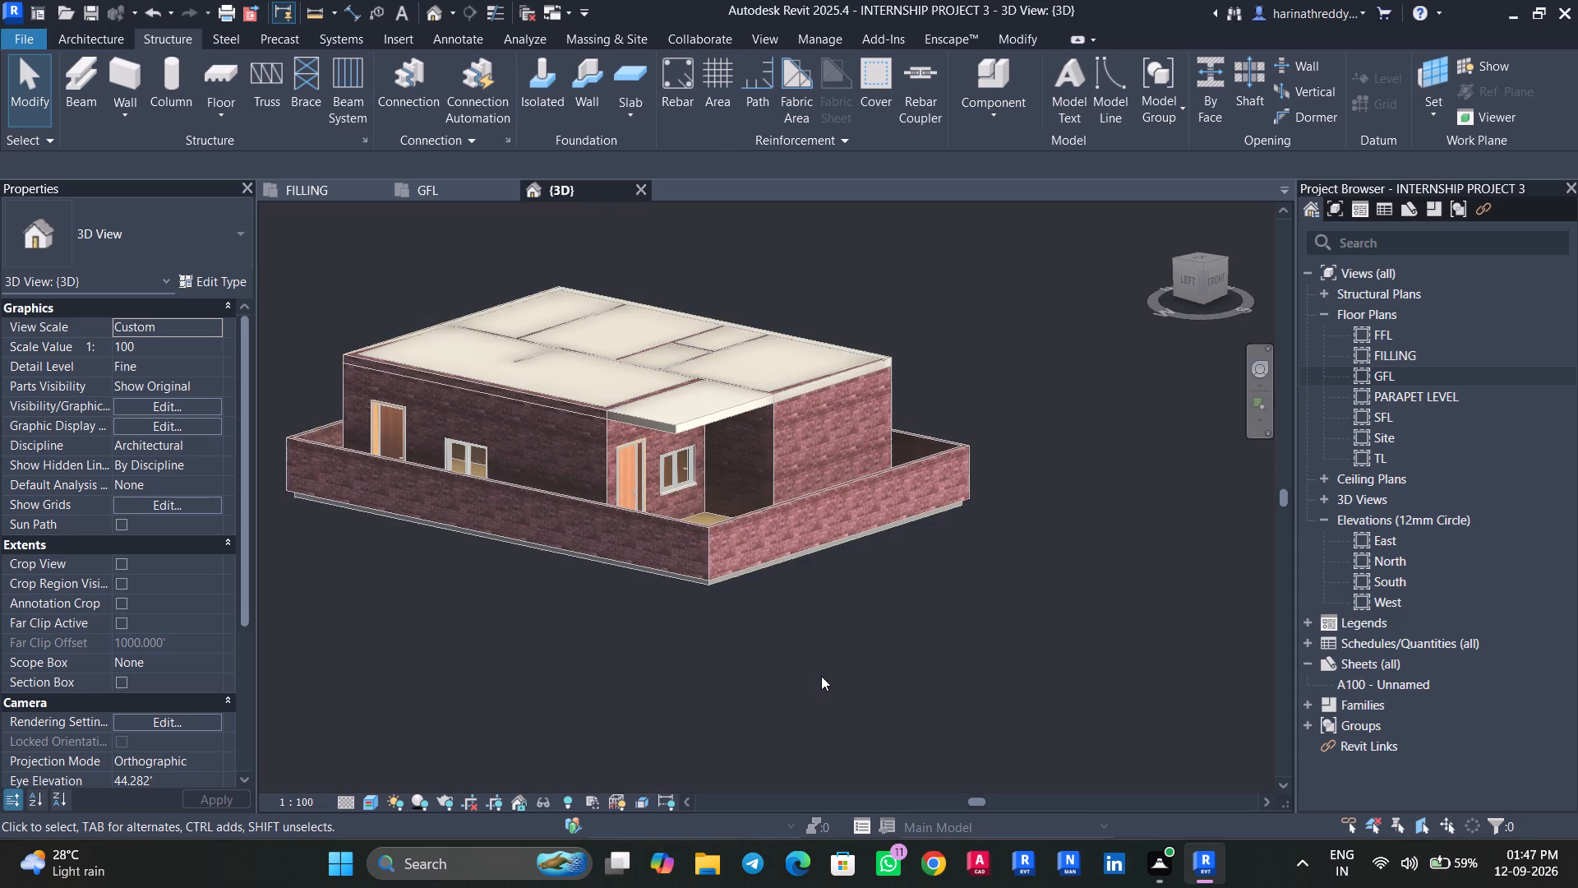
{"action": "left_click", "coordinate": [435, 196]}
{"action": "scroll", "coordinate": [686, 527], "scroll_direction": "up", "scroll_amount": 3}
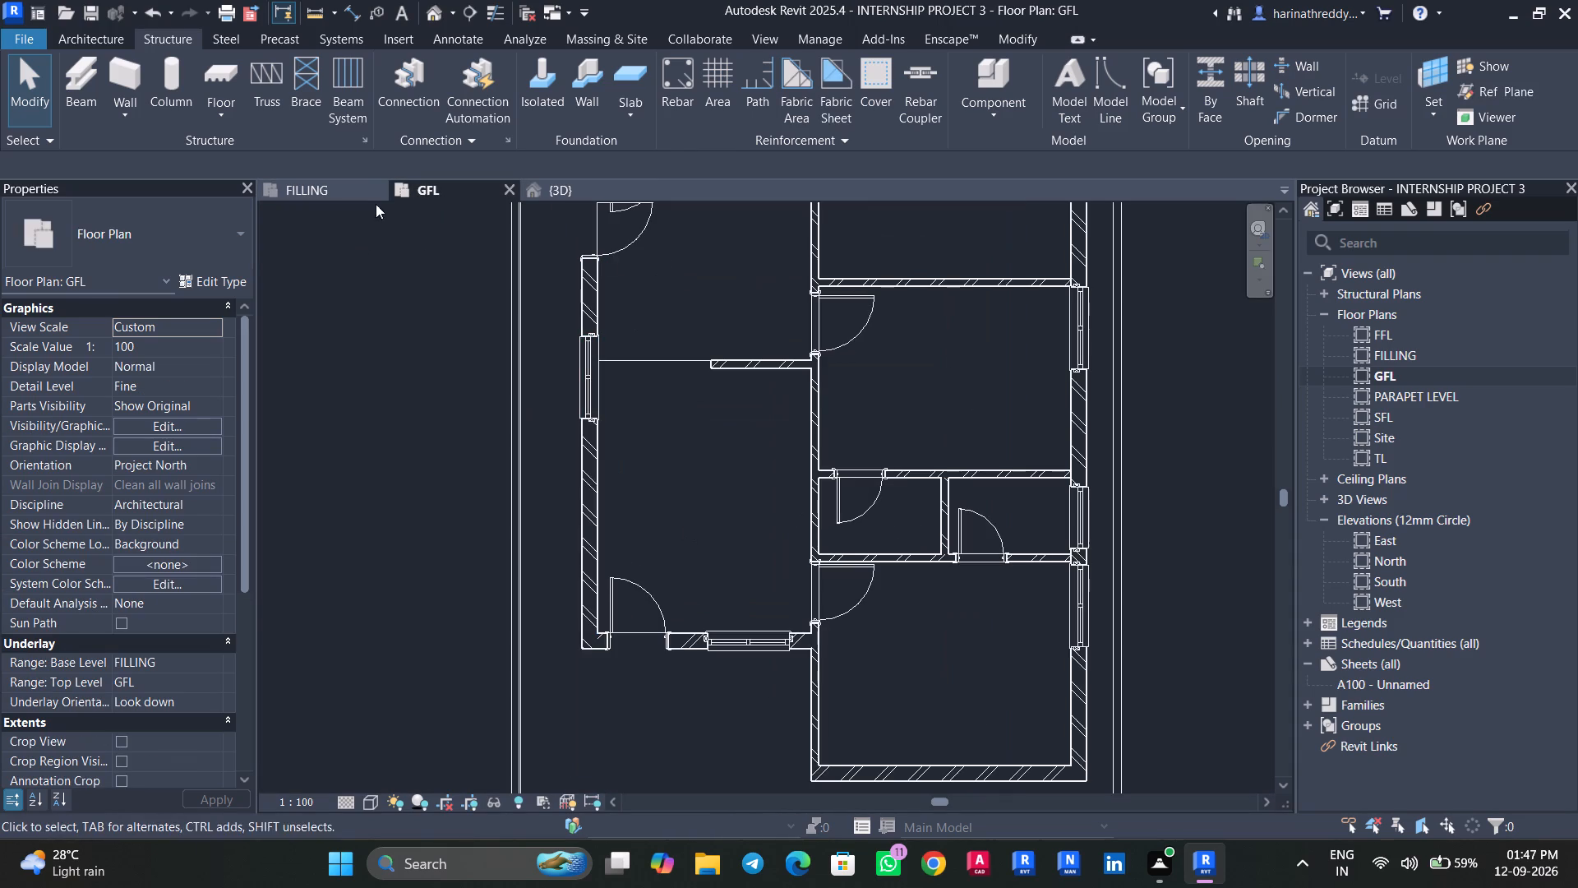
Examine the PDF in the FILLING view, comparing the ground floor plan with the typical first and second floor plan.
{"action": "left_click", "coordinate": [318, 183]}
{"action": "scroll", "coordinate": [703, 571], "scroll_direction": "down", "scroll_amount": 6}
{"action": "scroll", "coordinate": [703, 571], "scroll_direction": "up", "scroll_amount": 1}
{"action": "middle_click_drag", "start_coordinate": [704, 571], "coordinate": [680, 393]}
{"action": "scroll", "coordinate": [715, 537], "scroll_direction": "up", "scroll_amount": 7}
{"action": "scroll", "coordinate": [709, 524], "scroll_direction": "down", "scroll_amount": 7}
{"action": "scroll", "coordinate": [581, 617], "scroll_direction": "up", "scroll_amount": 4}
{"action": "scroll", "coordinate": [572, 650], "scroll_direction": "down", "scroll_amount": 3}
{"action": "middle_click_drag", "start_coordinate": [570, 634], "coordinate": [552, 702]}
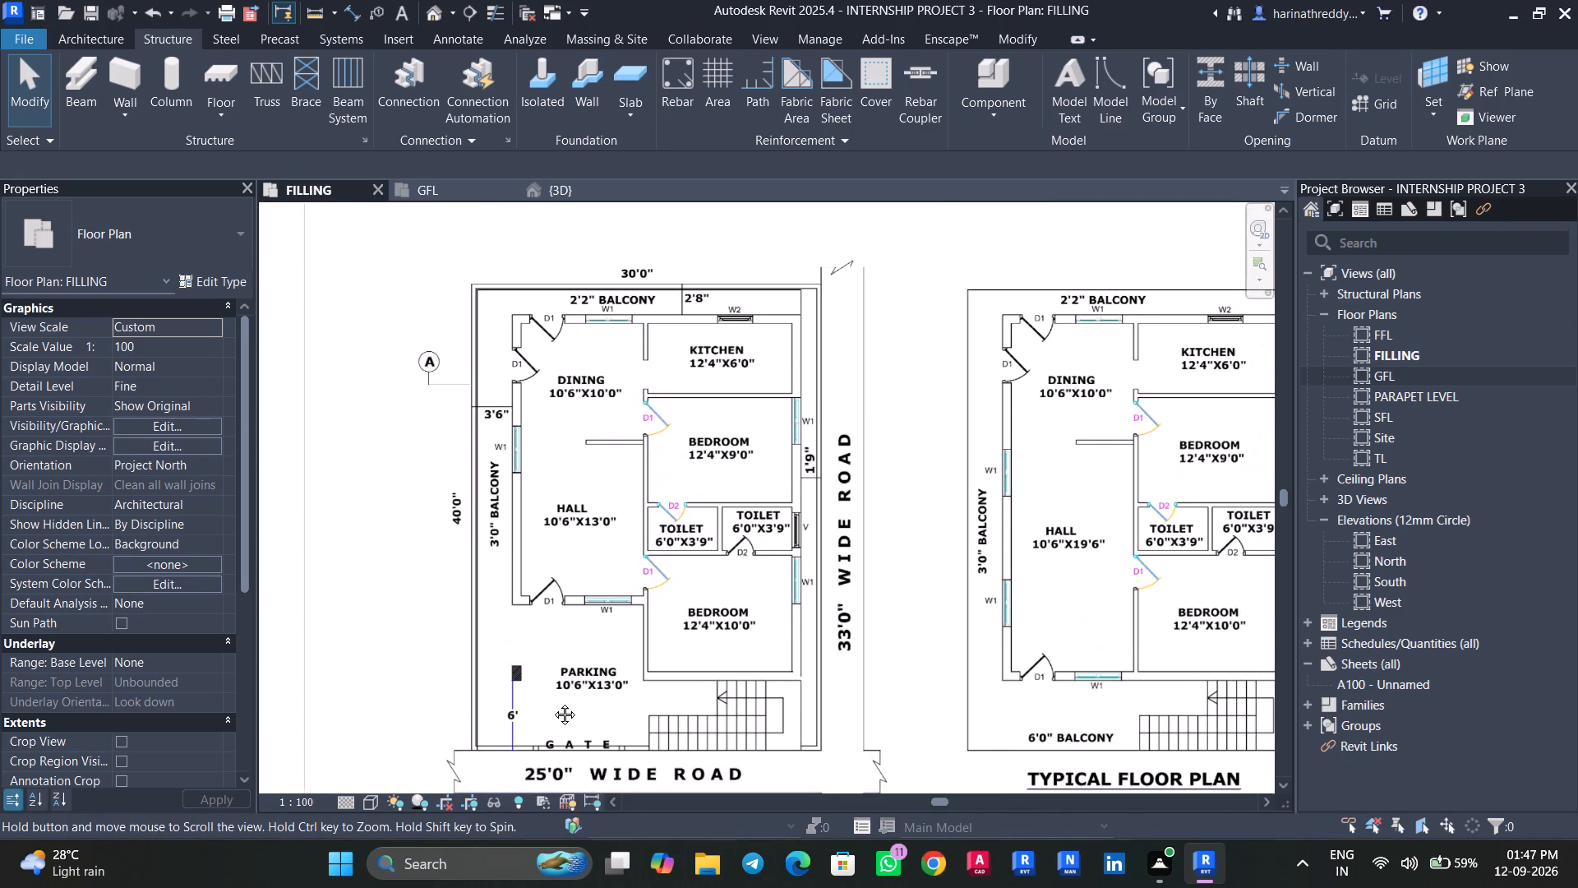
{"action": "middle_click_drag", "start_coordinate": [552, 702], "coordinate": [532, 661]}
{"action": "scroll", "coordinate": [532, 661], "scroll_direction": "up", "scroll_amount": 1}
{"action": "middle_click_drag", "start_coordinate": [534, 654], "coordinate": [545, 622]}
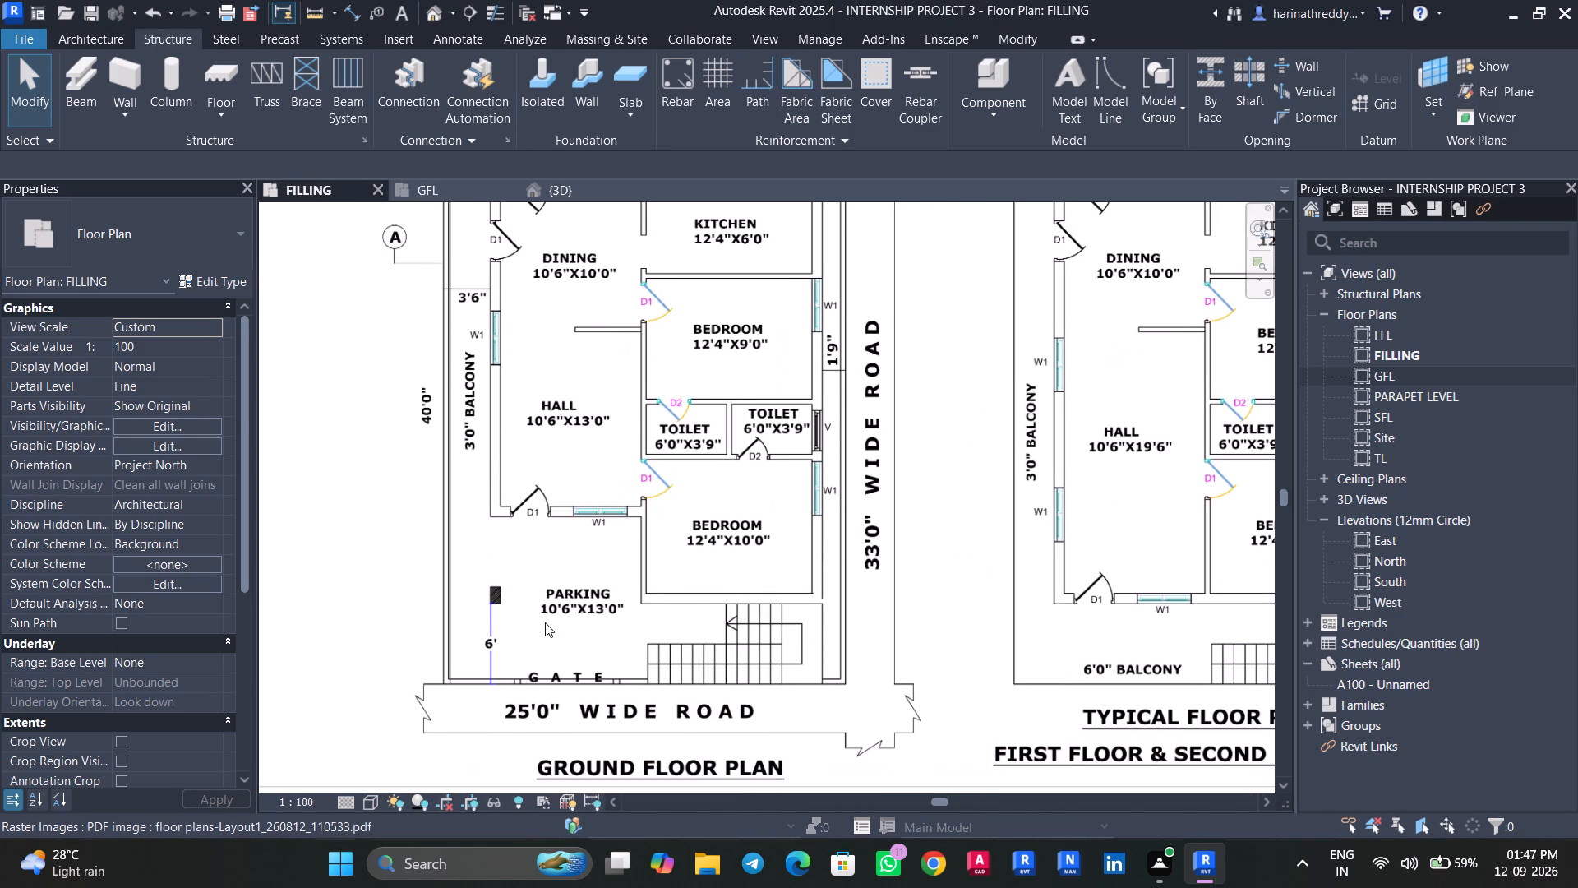
{"action": "scroll", "coordinate": [501, 728], "scroll_direction": "up", "scroll_amount": 2}
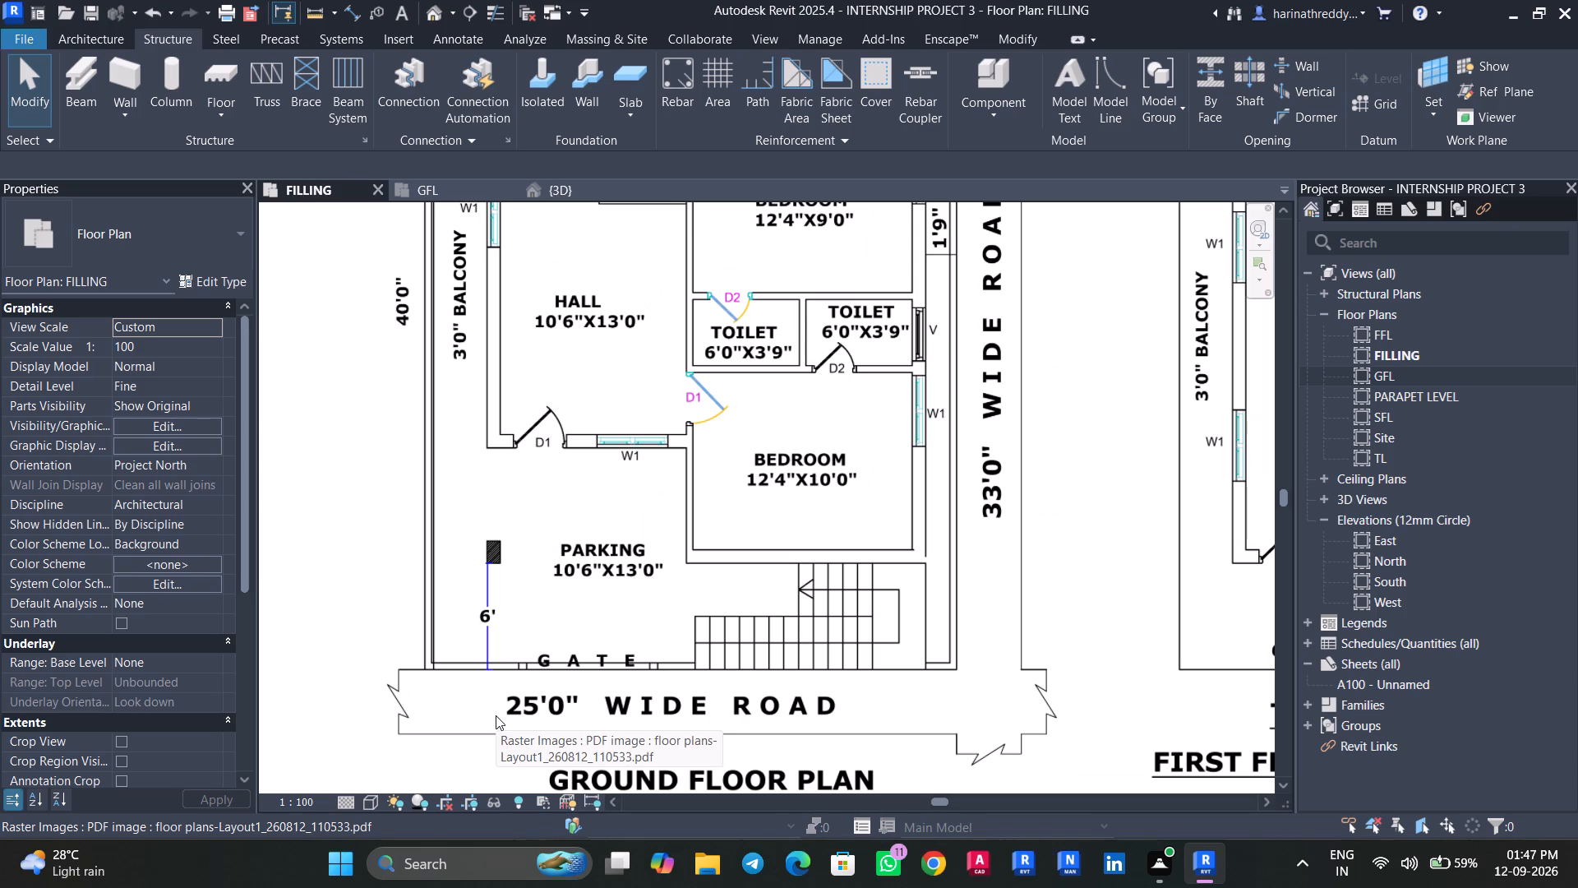
{"action": "scroll", "coordinate": [496, 715], "scroll_direction": "down", "scroll_amount": 7}
{"action": "scroll", "coordinate": [878, 693], "scroll_direction": "up", "scroll_amount": 2}
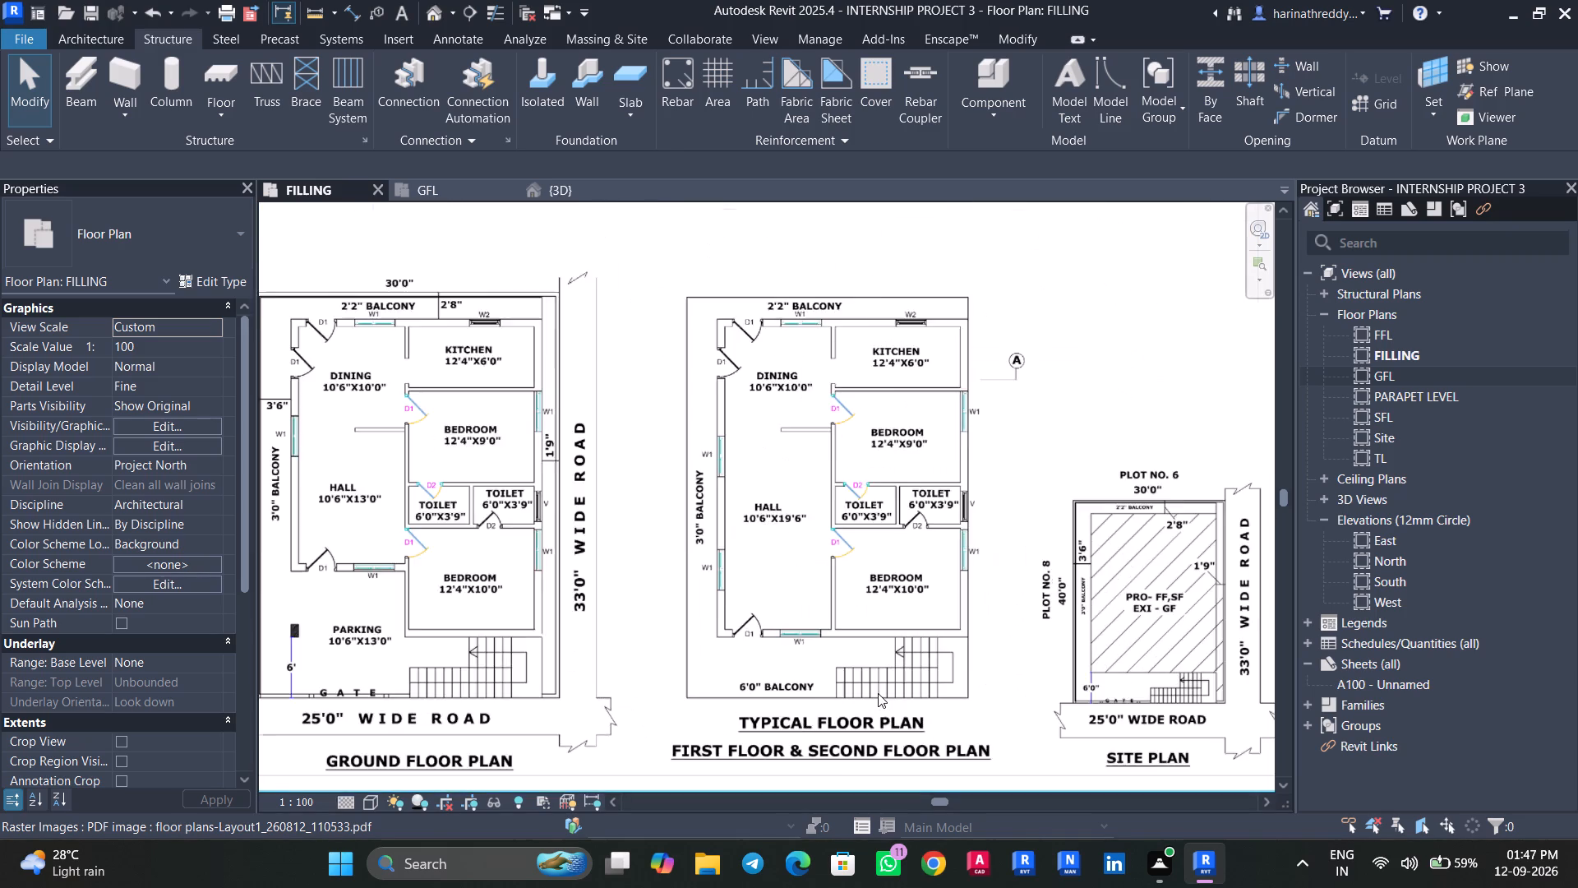
{"action": "scroll", "coordinate": [878, 693], "scroll_direction": "up", "scroll_amount": 2}
{"action": "scroll", "coordinate": [878, 693], "scroll_direction": "down", "scroll_amount": 3}
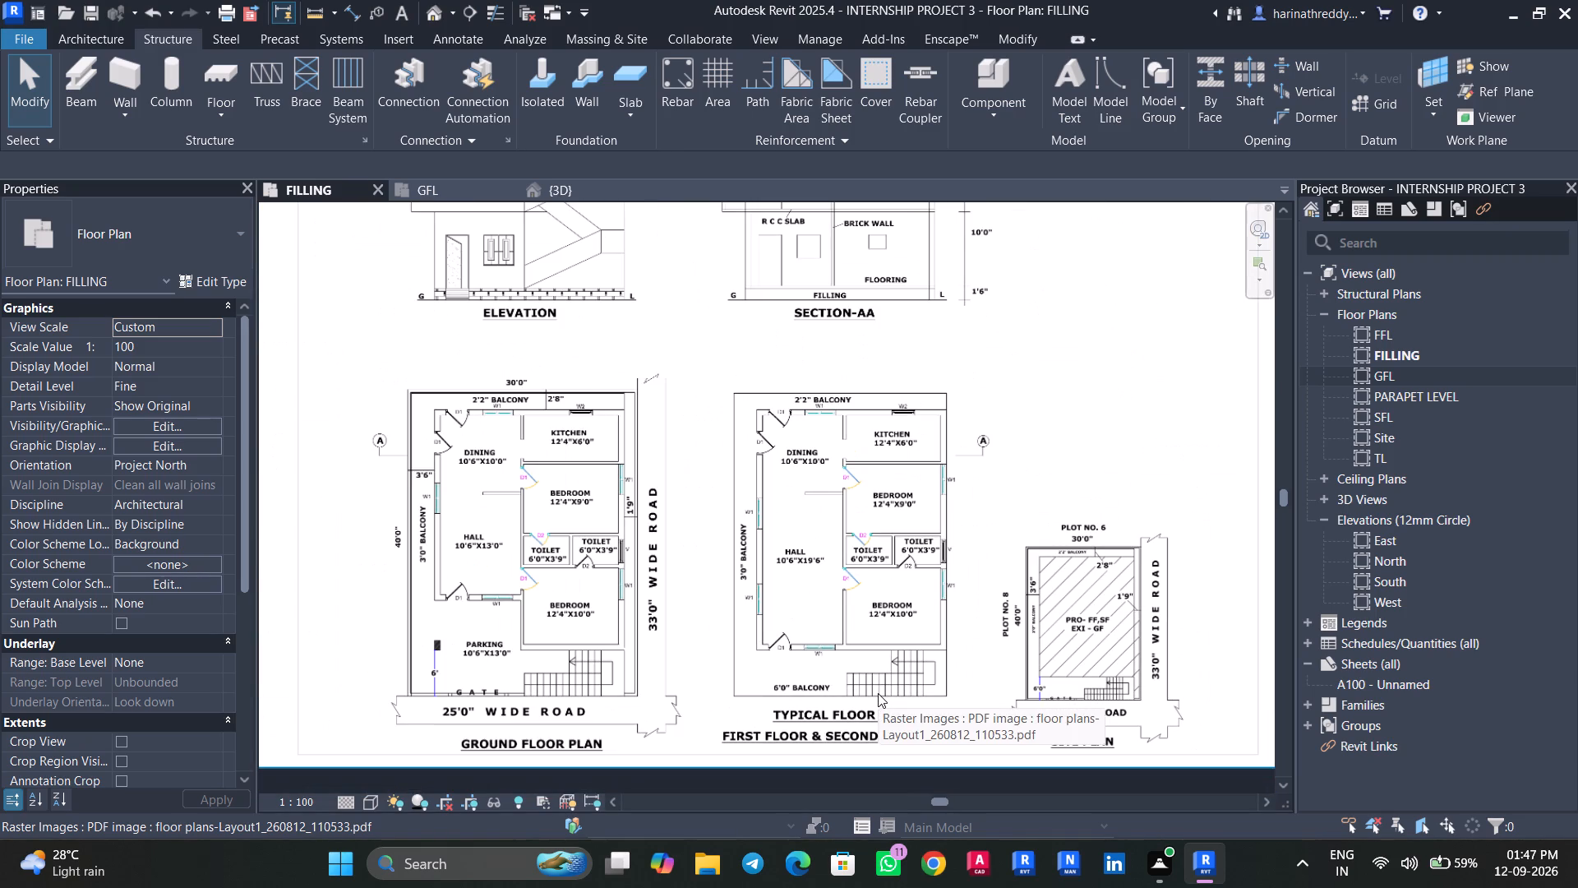
{"action": "scroll", "coordinate": [878, 693], "scroll_direction": "up", "scroll_amount": 3}
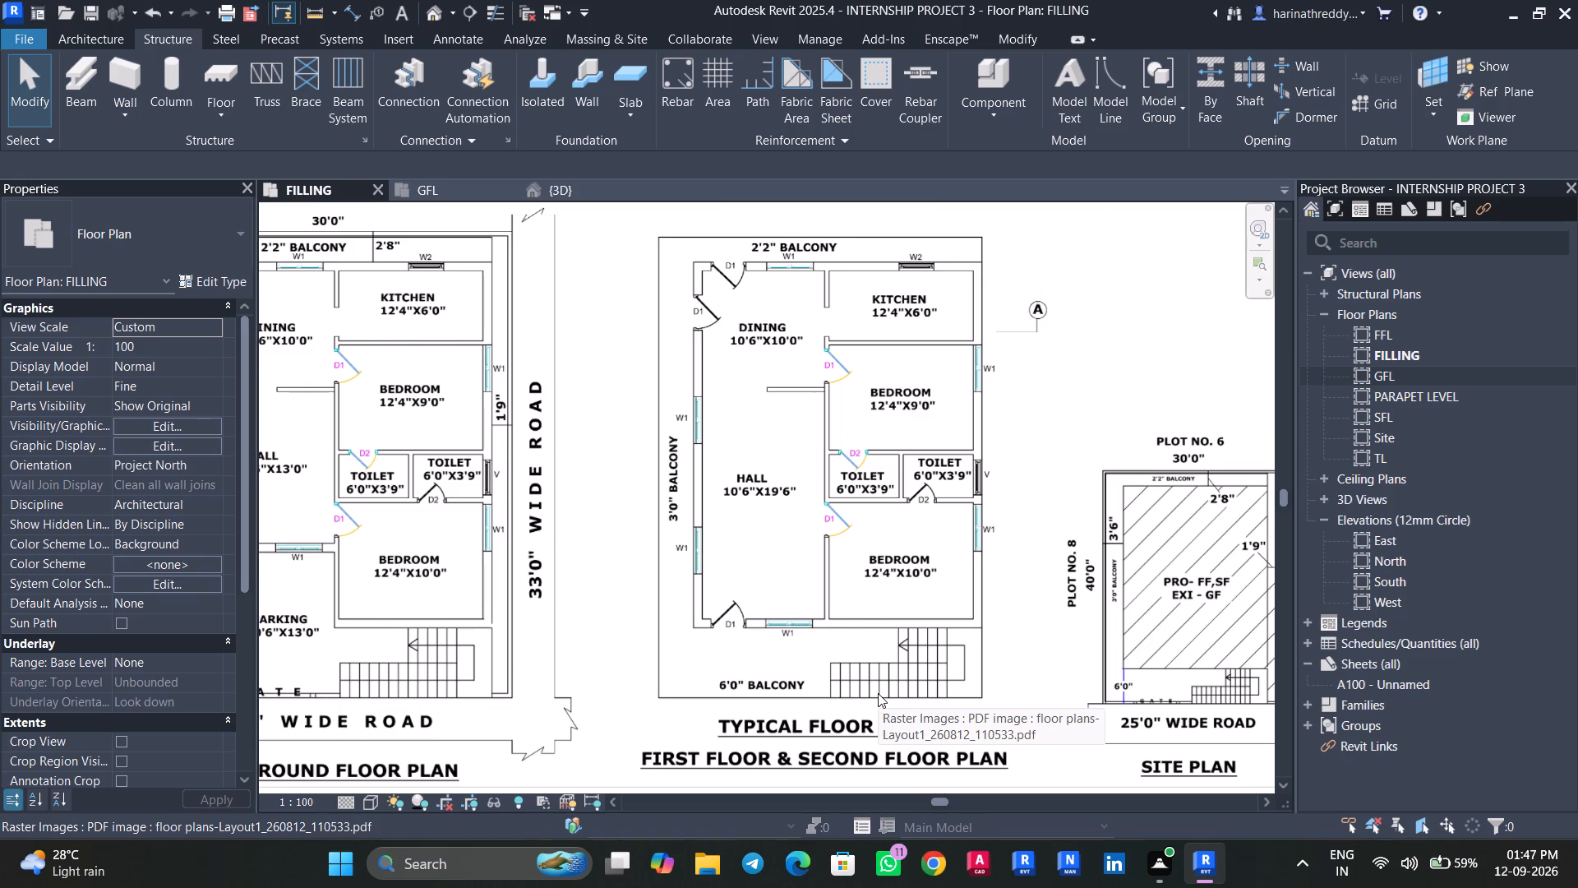
{"action": "middle_click_drag", "start_coordinate": [704, 645], "coordinate": [942, 654]}
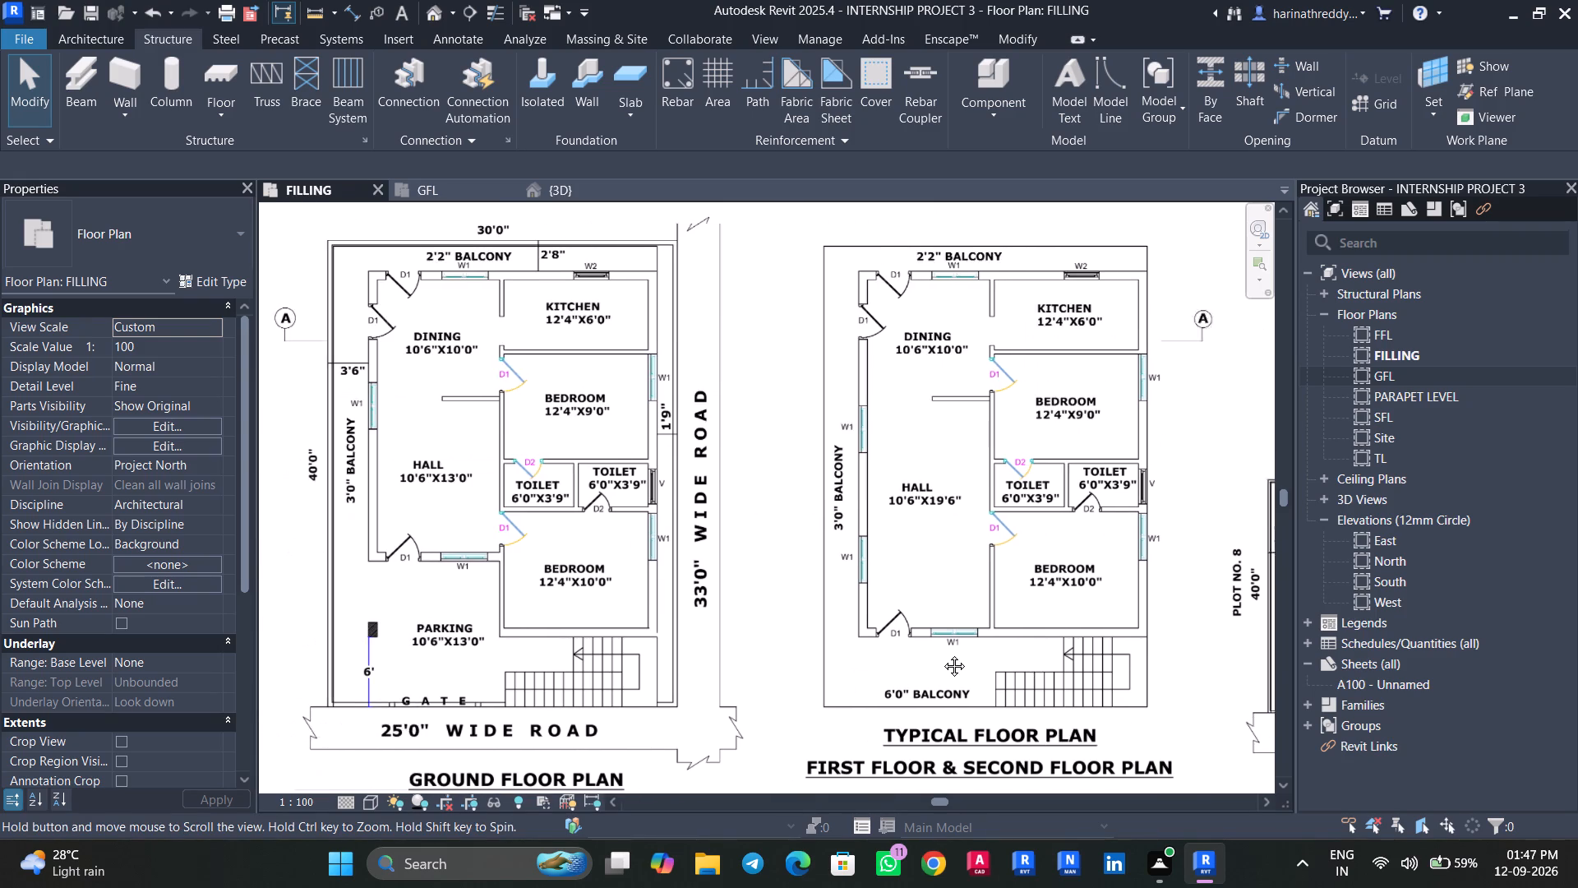
{"action": "middle_click_drag", "start_coordinate": [942, 654], "coordinate": [837, 651]}
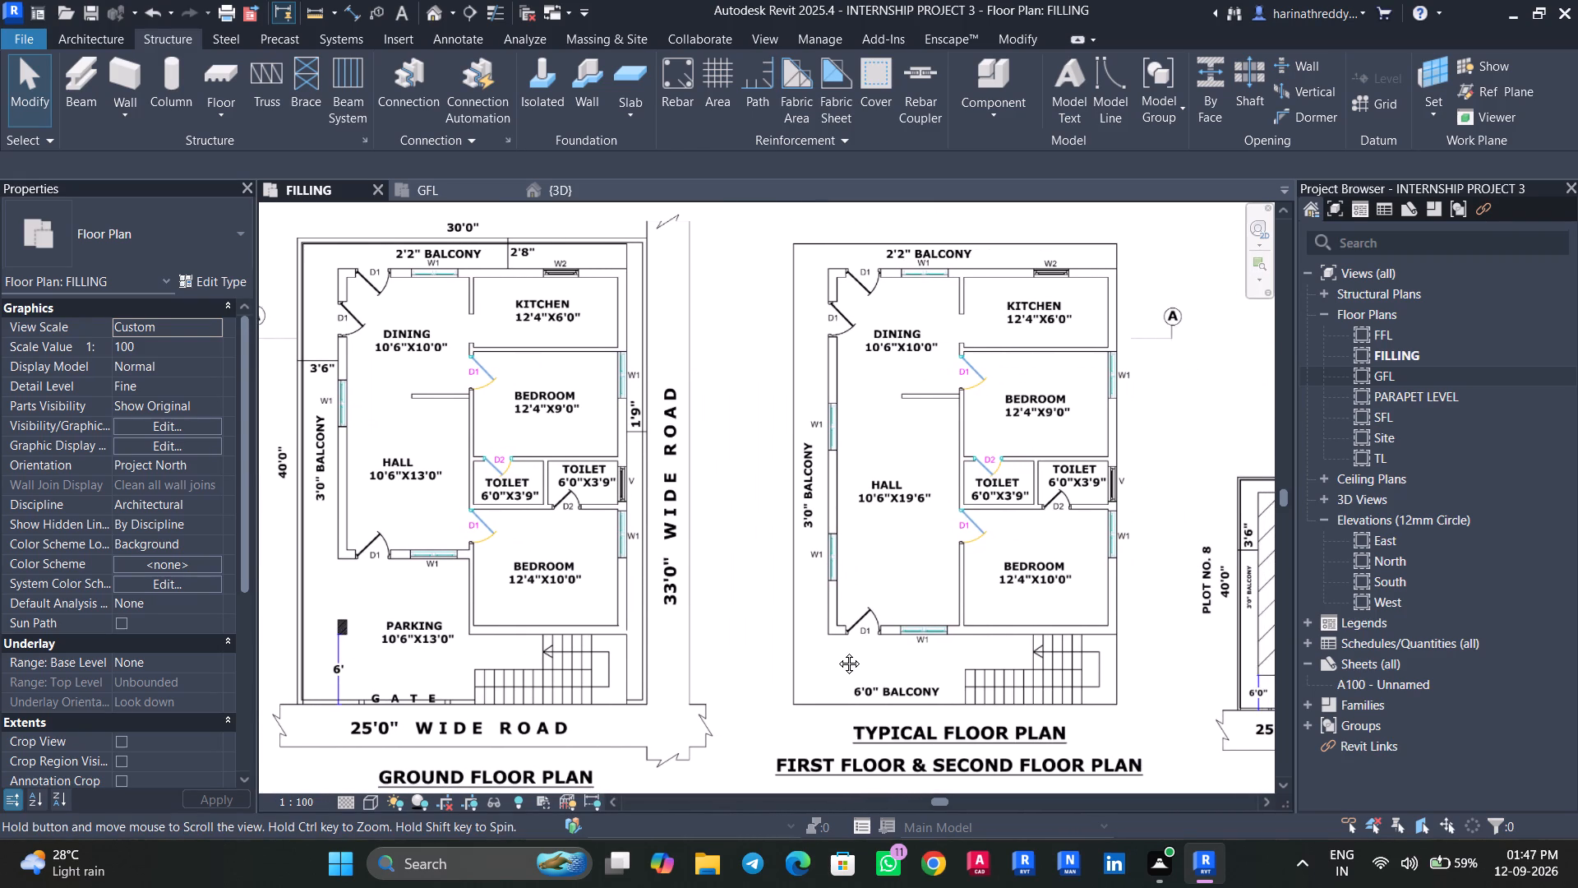
{"action": "middle_click_drag", "start_coordinate": [837, 651], "coordinate": [836, 651]}
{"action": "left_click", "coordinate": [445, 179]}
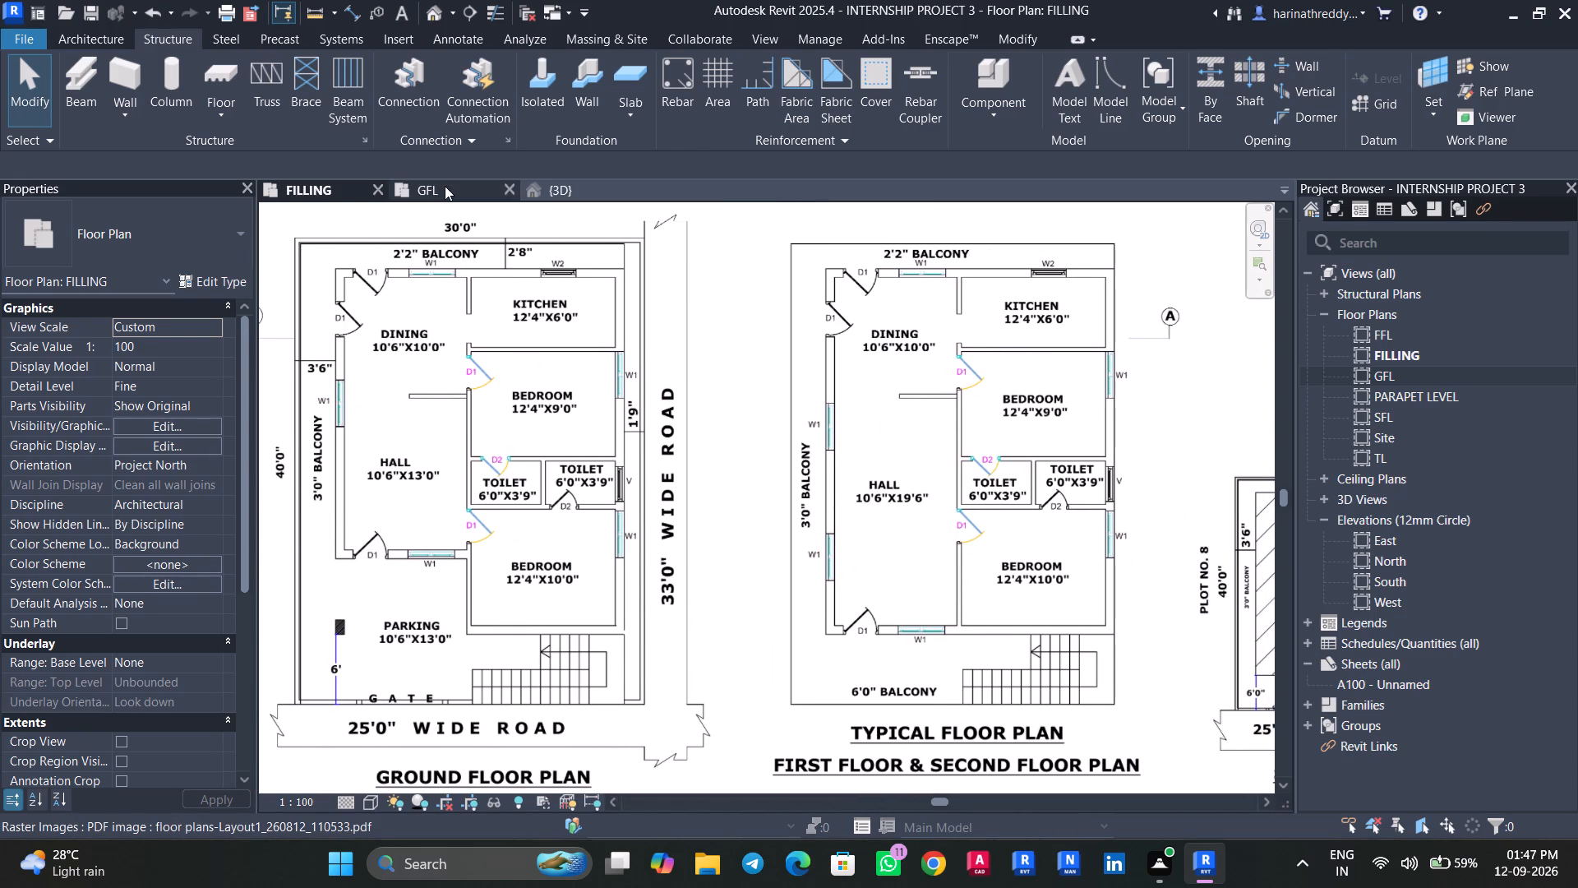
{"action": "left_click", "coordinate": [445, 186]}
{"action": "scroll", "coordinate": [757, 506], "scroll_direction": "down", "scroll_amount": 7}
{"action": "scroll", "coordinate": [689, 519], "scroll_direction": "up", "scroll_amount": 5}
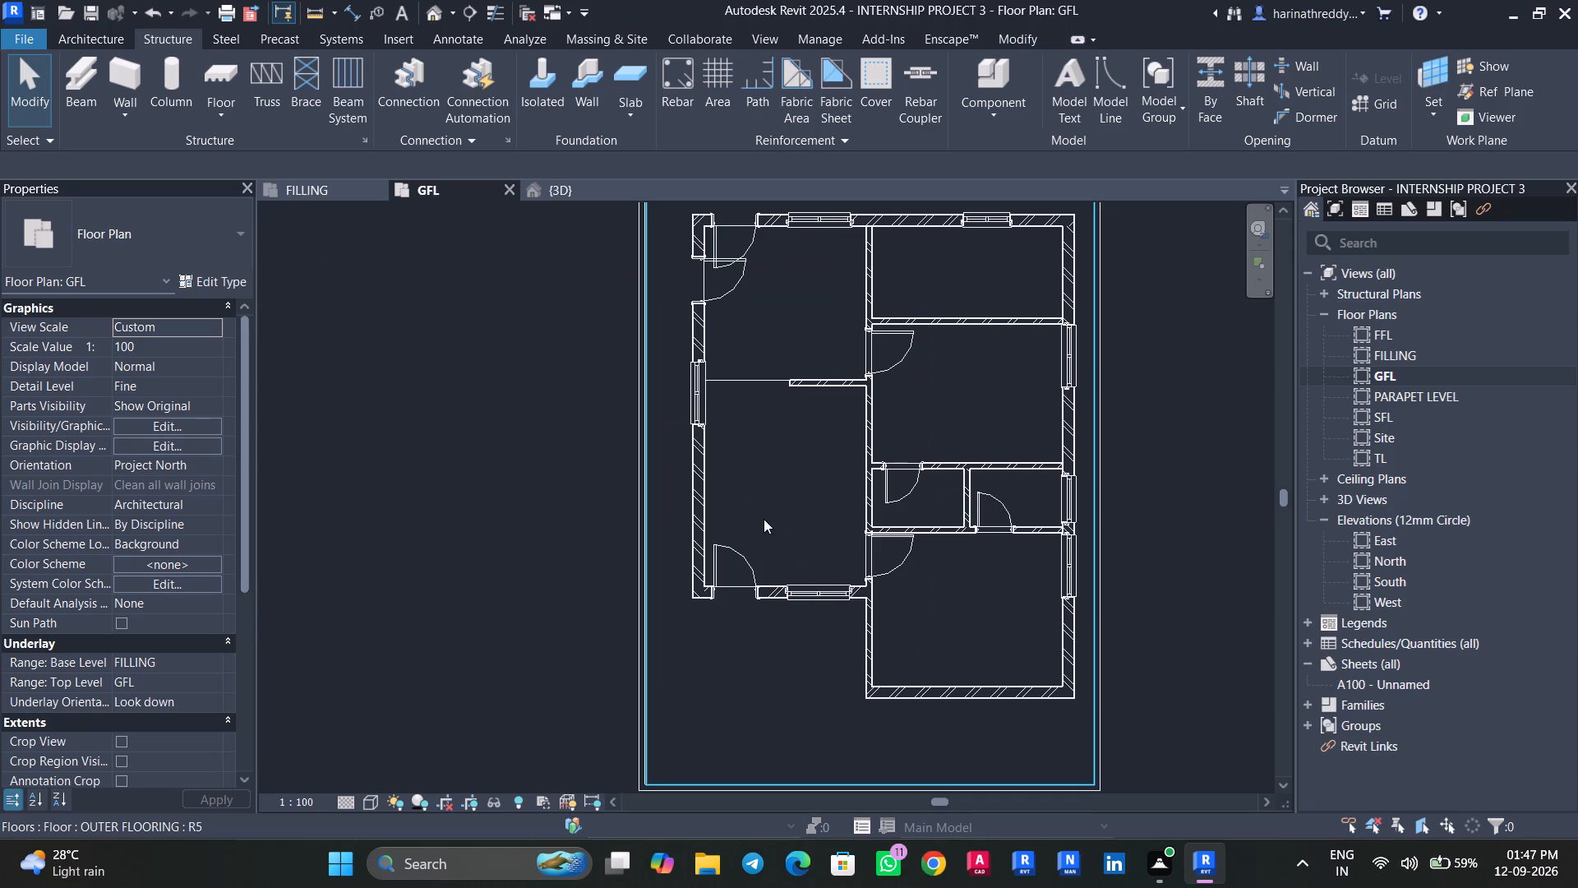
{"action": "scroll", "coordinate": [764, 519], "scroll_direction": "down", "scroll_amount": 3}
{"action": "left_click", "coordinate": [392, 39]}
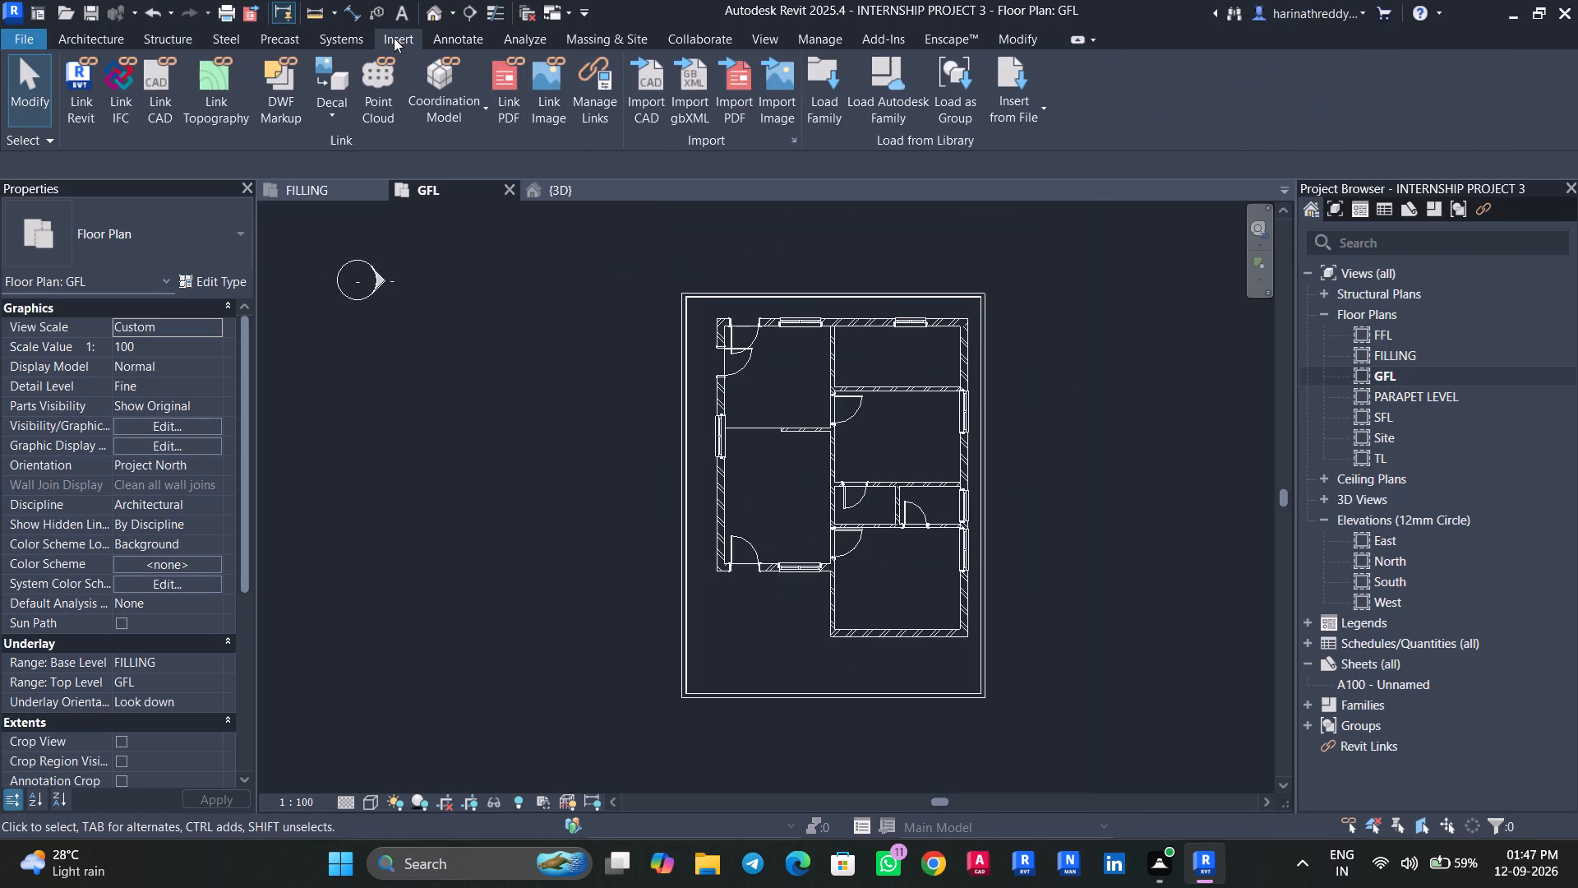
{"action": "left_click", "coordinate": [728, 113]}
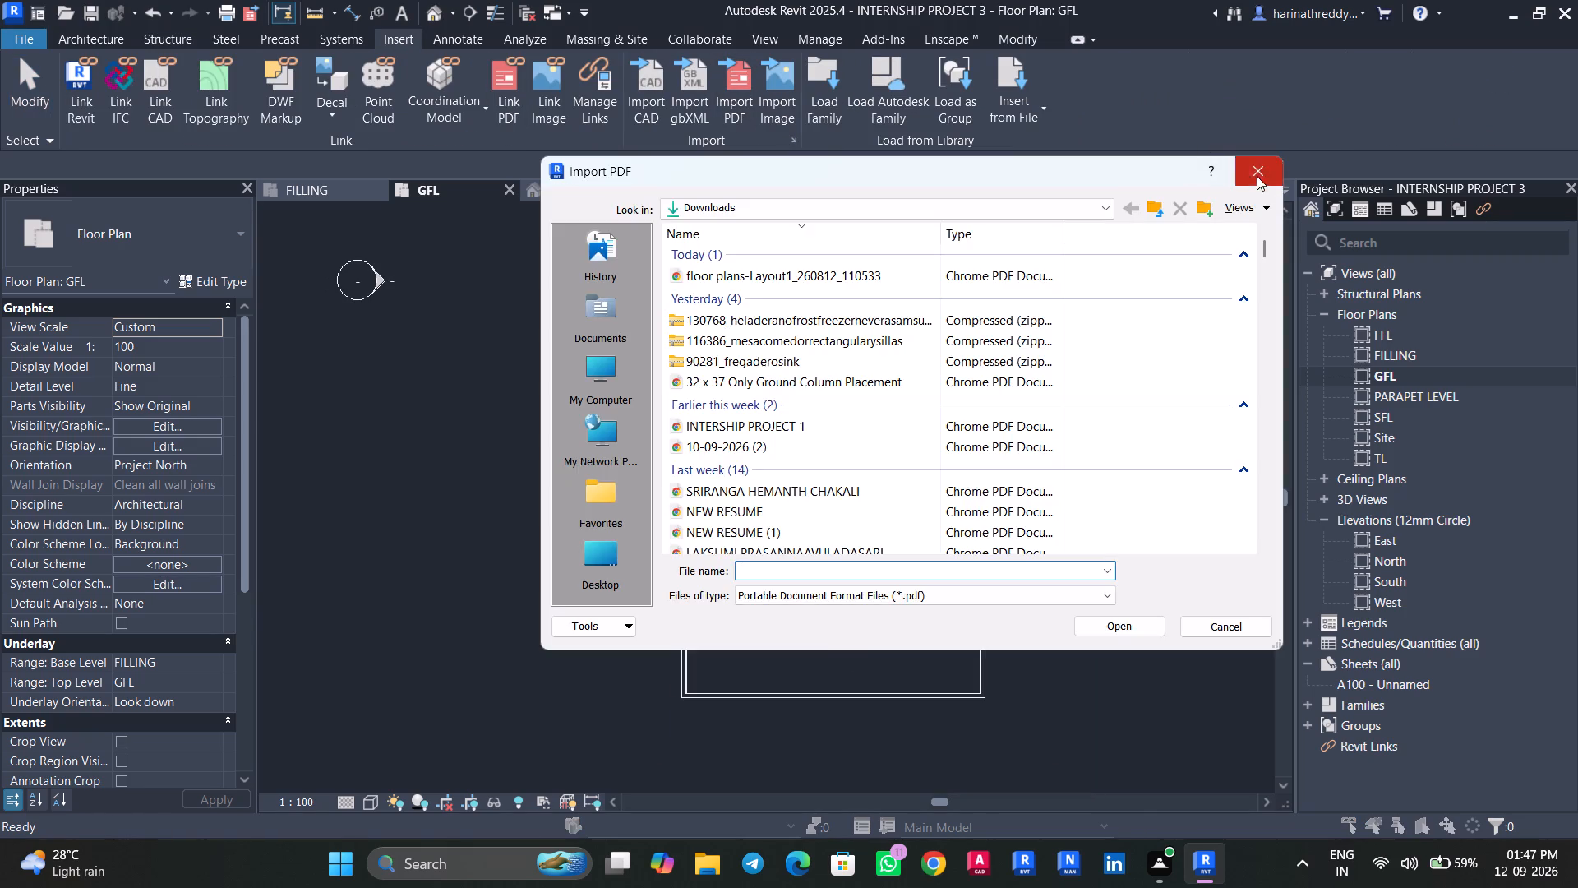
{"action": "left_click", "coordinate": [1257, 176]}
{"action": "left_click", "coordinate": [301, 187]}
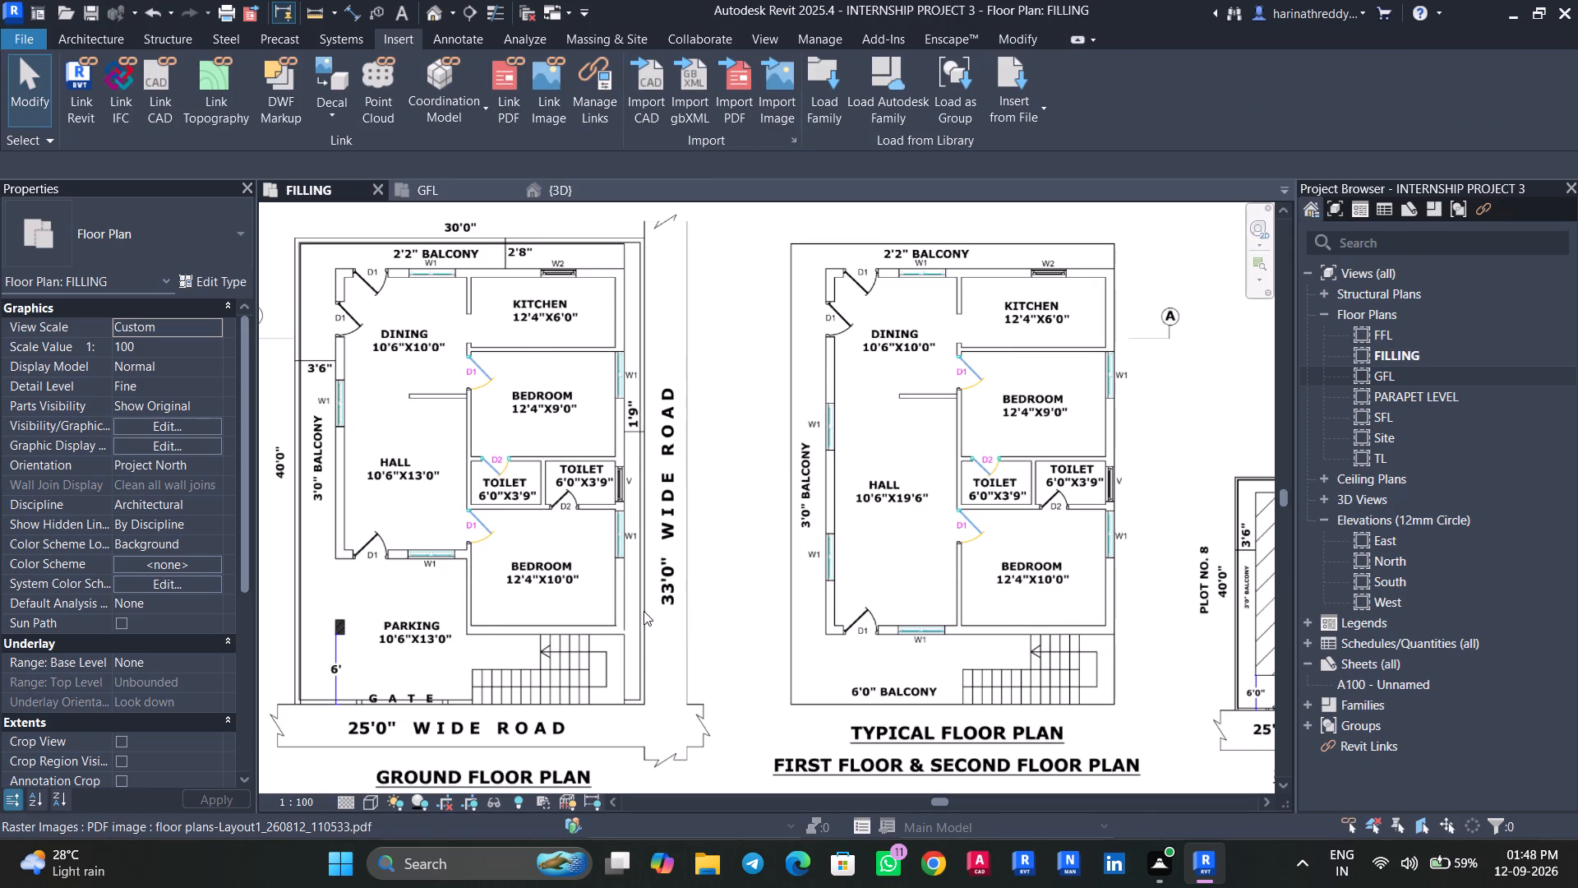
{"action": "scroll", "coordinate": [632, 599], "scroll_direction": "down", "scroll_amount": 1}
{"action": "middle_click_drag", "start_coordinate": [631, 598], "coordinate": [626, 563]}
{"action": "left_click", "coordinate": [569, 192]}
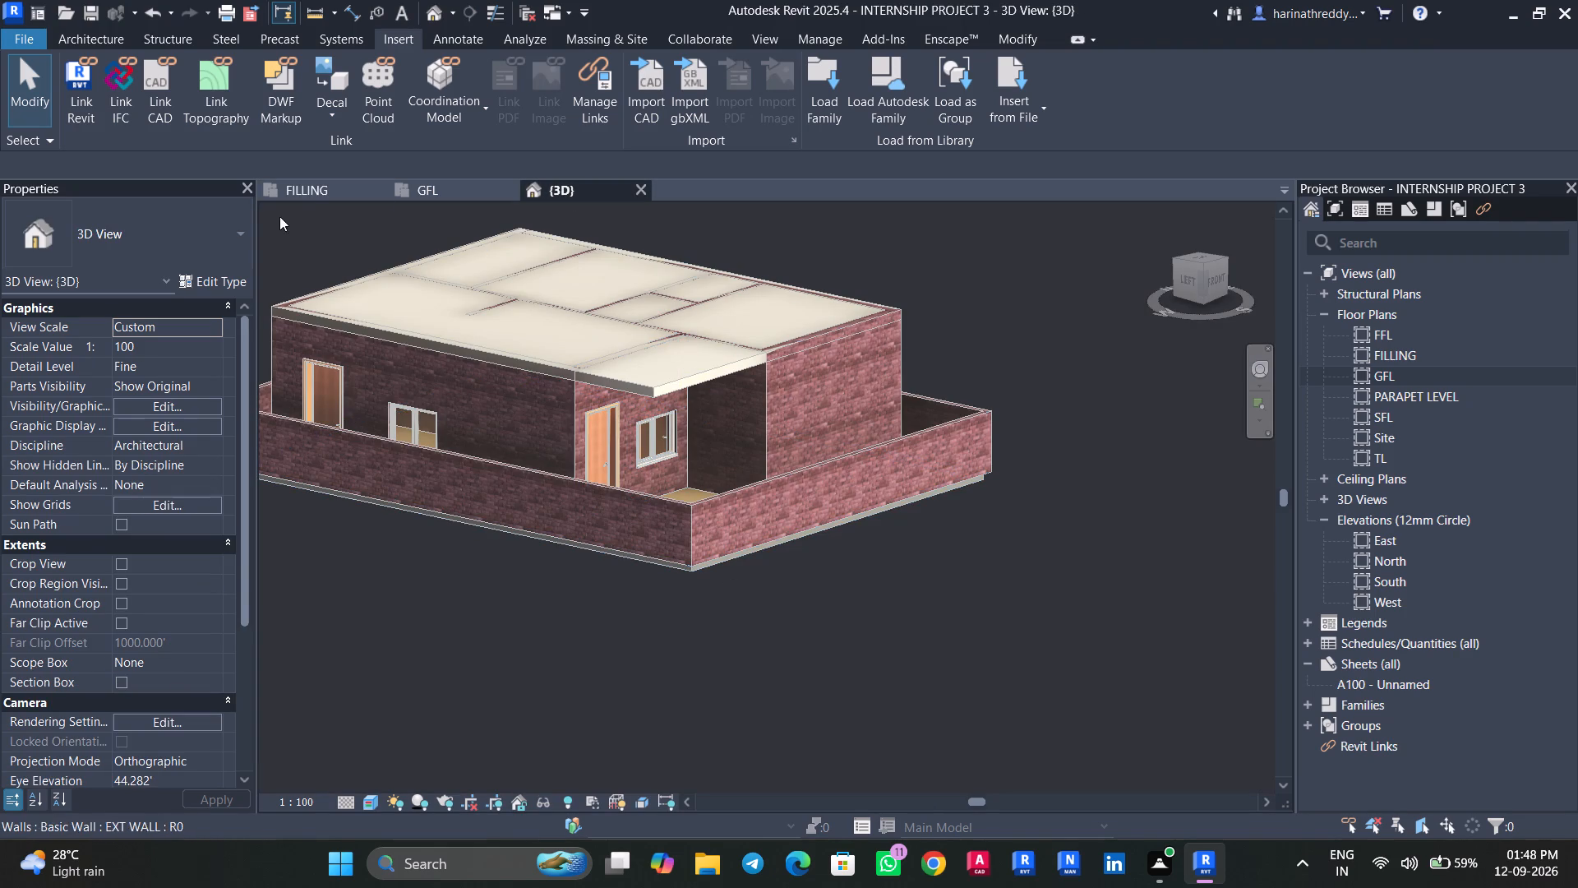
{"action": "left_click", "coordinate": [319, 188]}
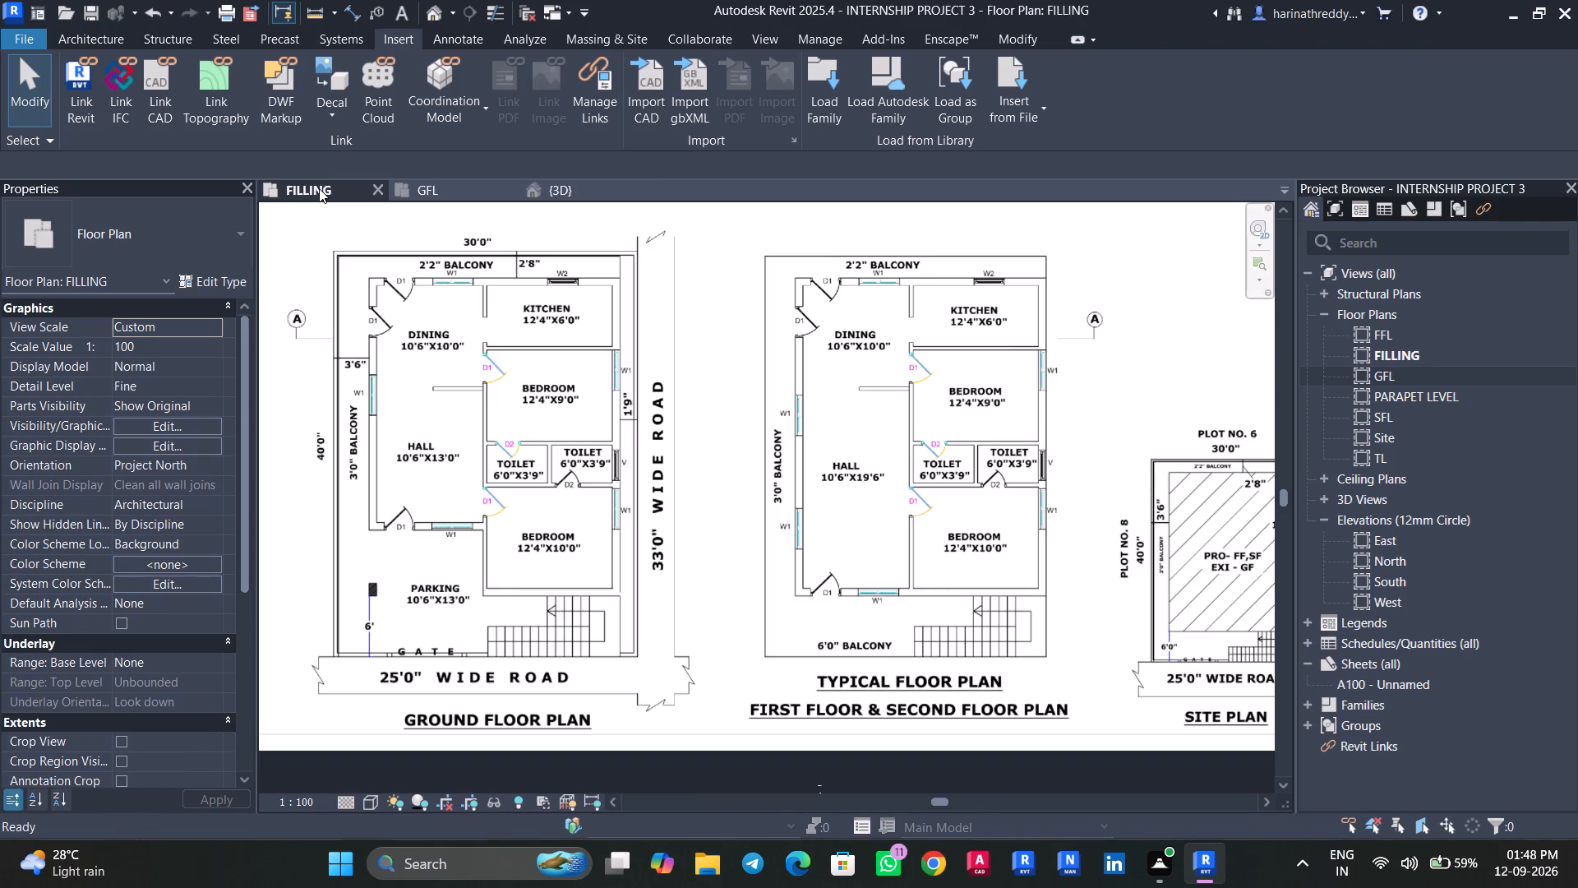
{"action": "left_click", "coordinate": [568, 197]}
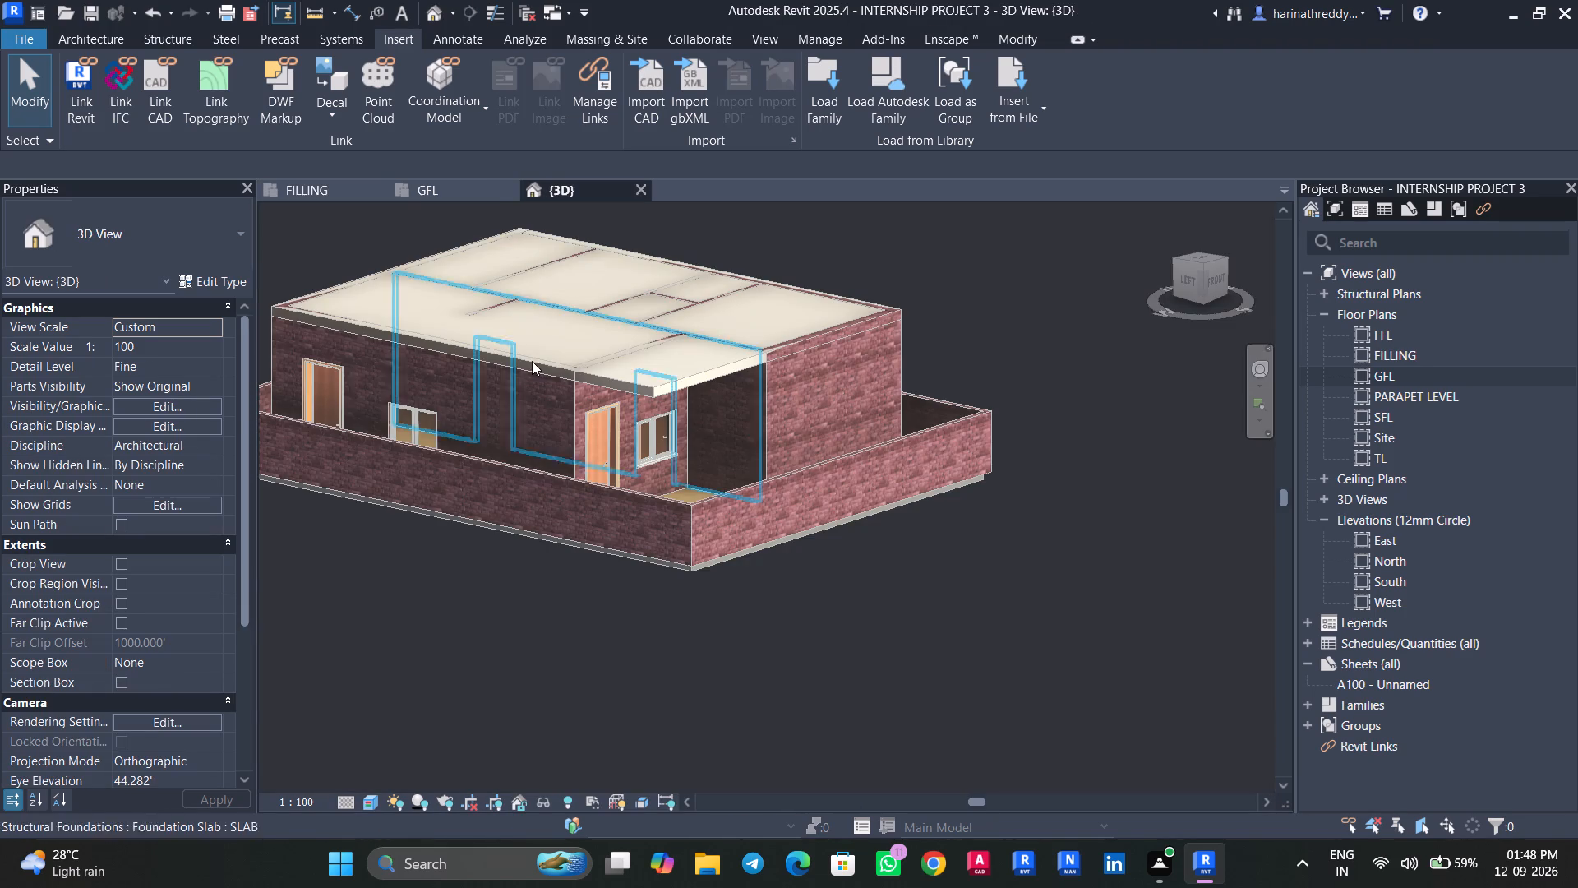
Link the PDF floor plans-Layout1_260812_110533 at 600 DPI into the GFL floor plan and place it over the house.
{"action": "left_click", "coordinate": [422, 188]}
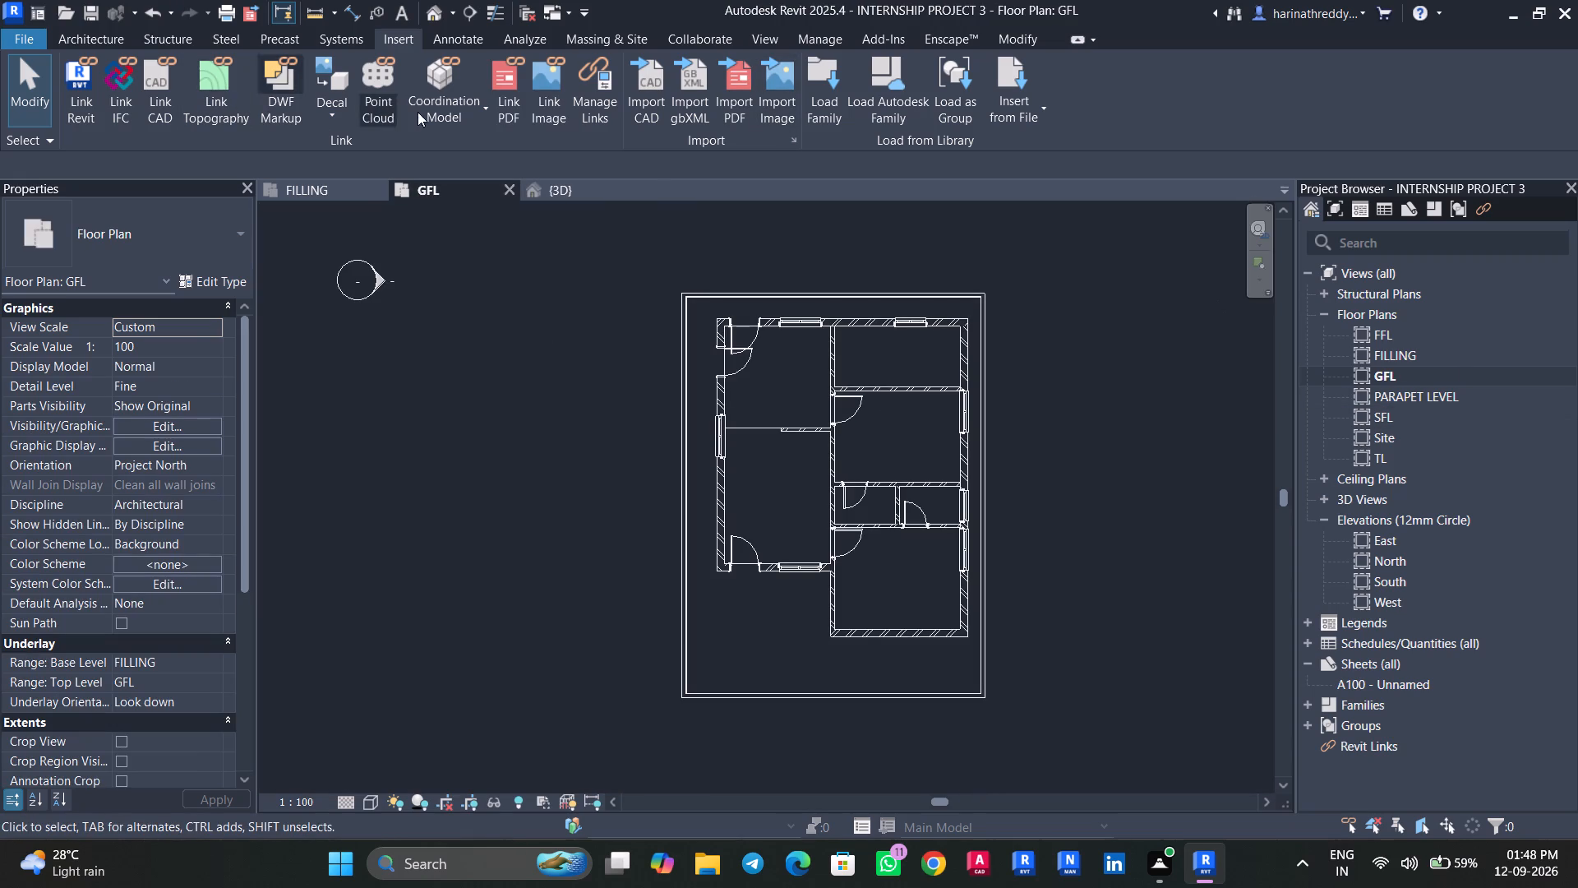
{"action": "left_click", "coordinate": [501, 85]}
{"action": "left_click", "coordinate": [750, 283]}
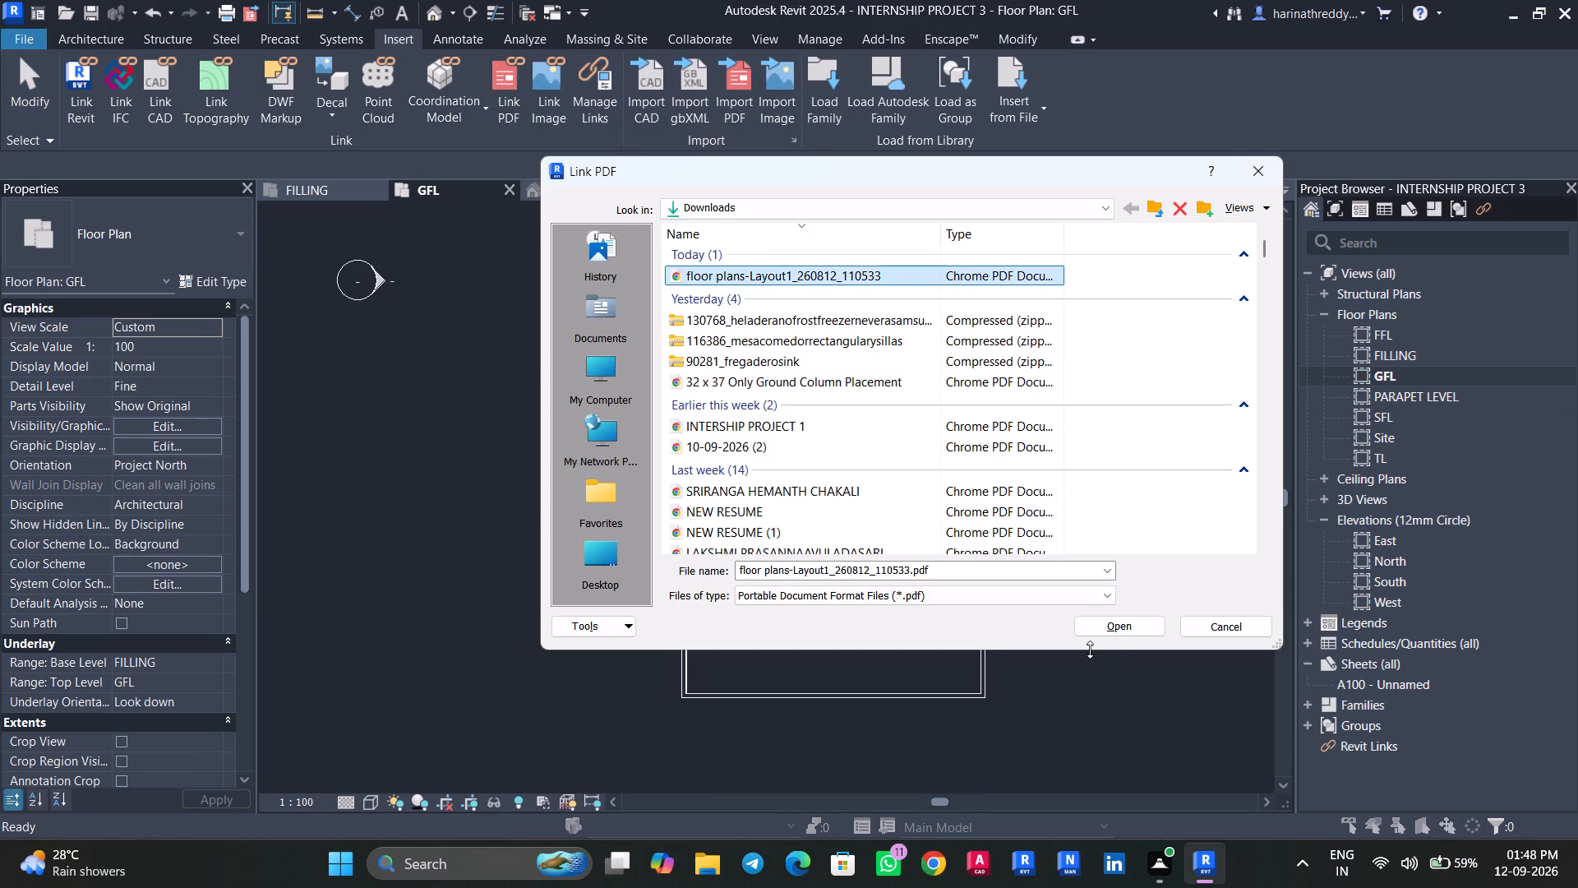
{"action": "left_click", "coordinate": [1117, 623]}
{"action": "left_click", "coordinate": [717, 597]}
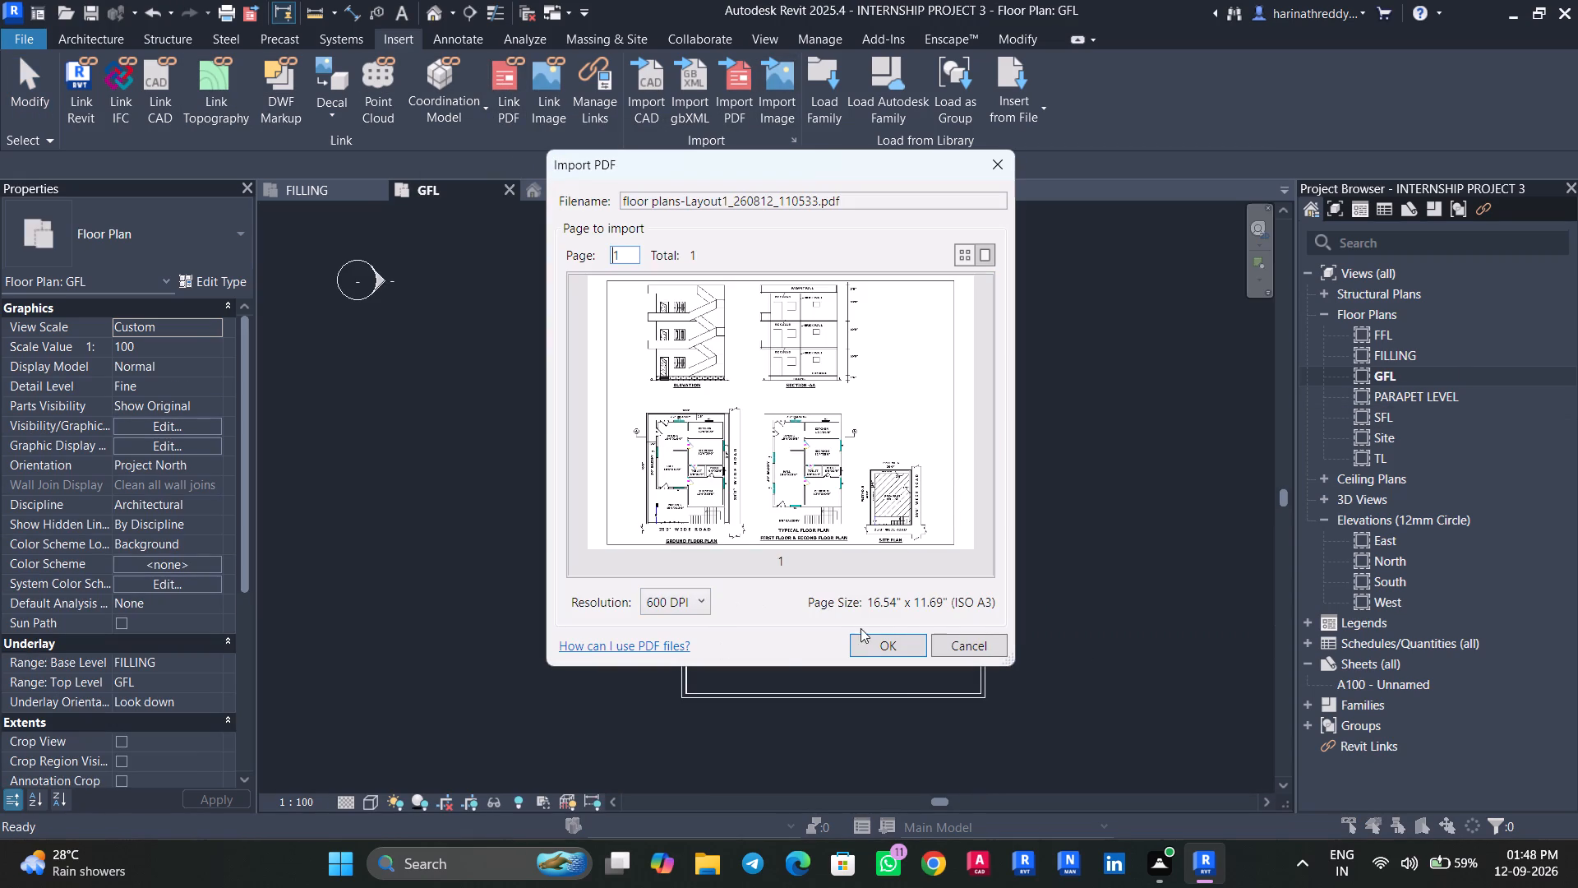
{"action": "left_click", "coordinate": [873, 642]}
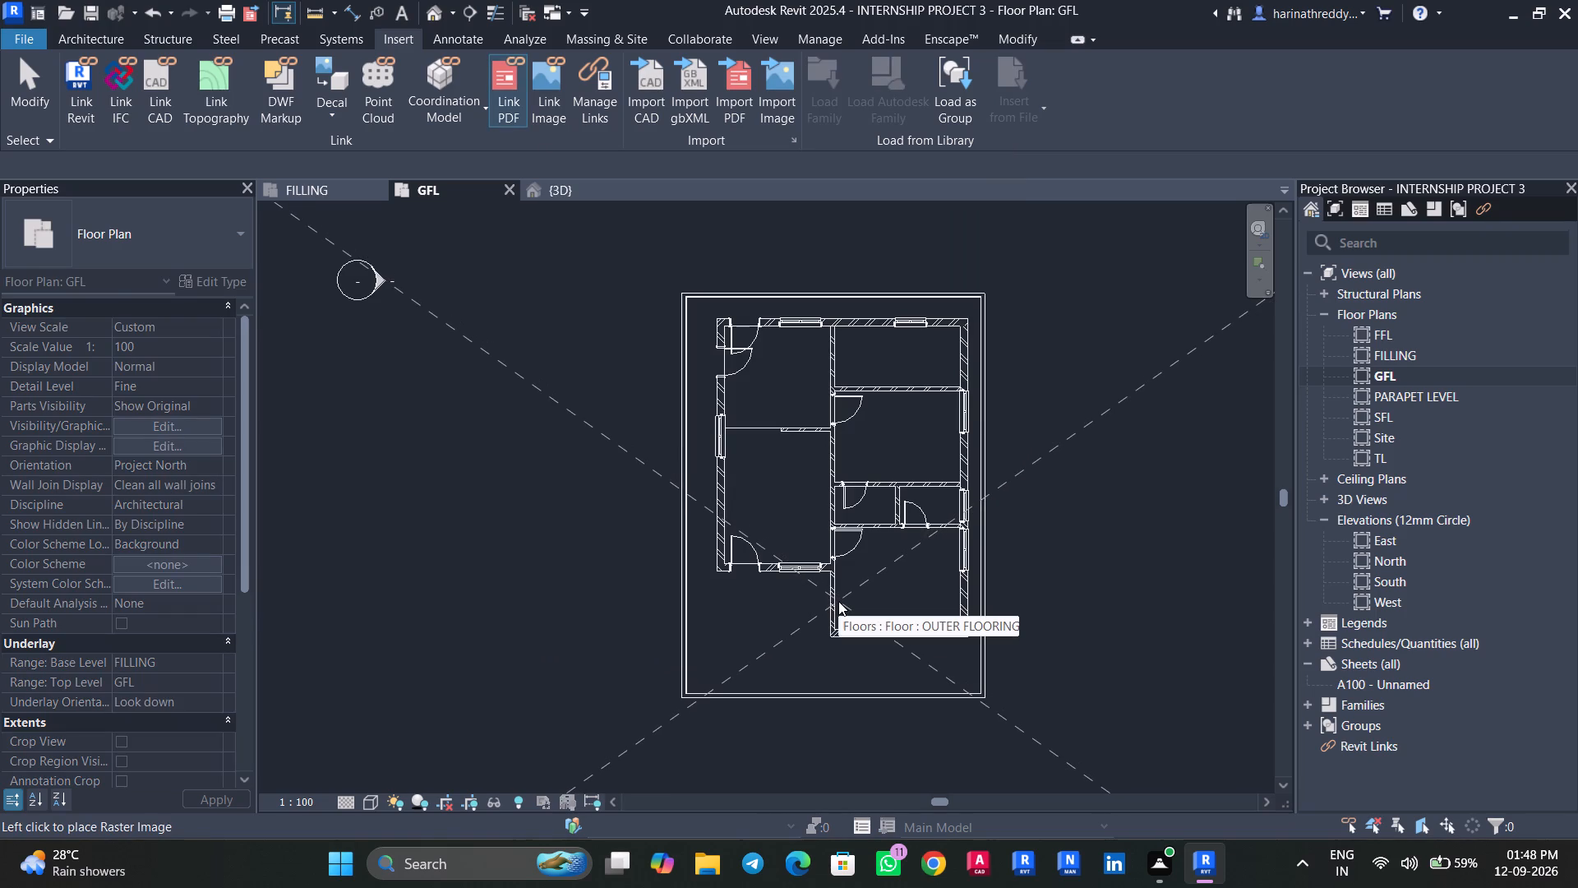
{"action": "left_click", "coordinate": [822, 481]}
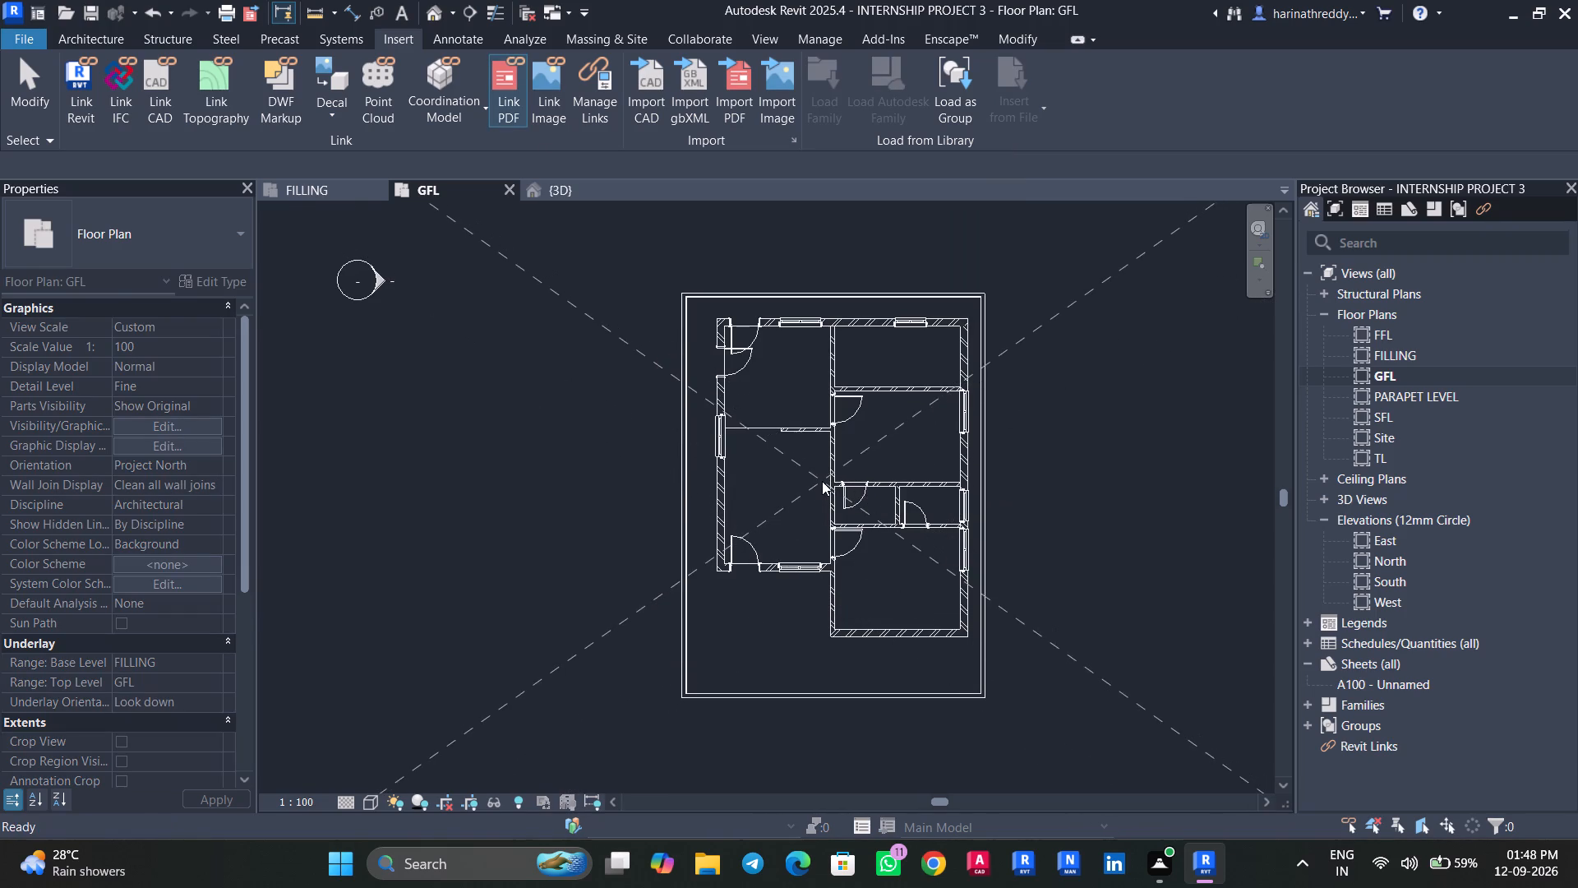
{"action": "key", "text": "Escape"}
{"action": "key", "text": "Escape"}
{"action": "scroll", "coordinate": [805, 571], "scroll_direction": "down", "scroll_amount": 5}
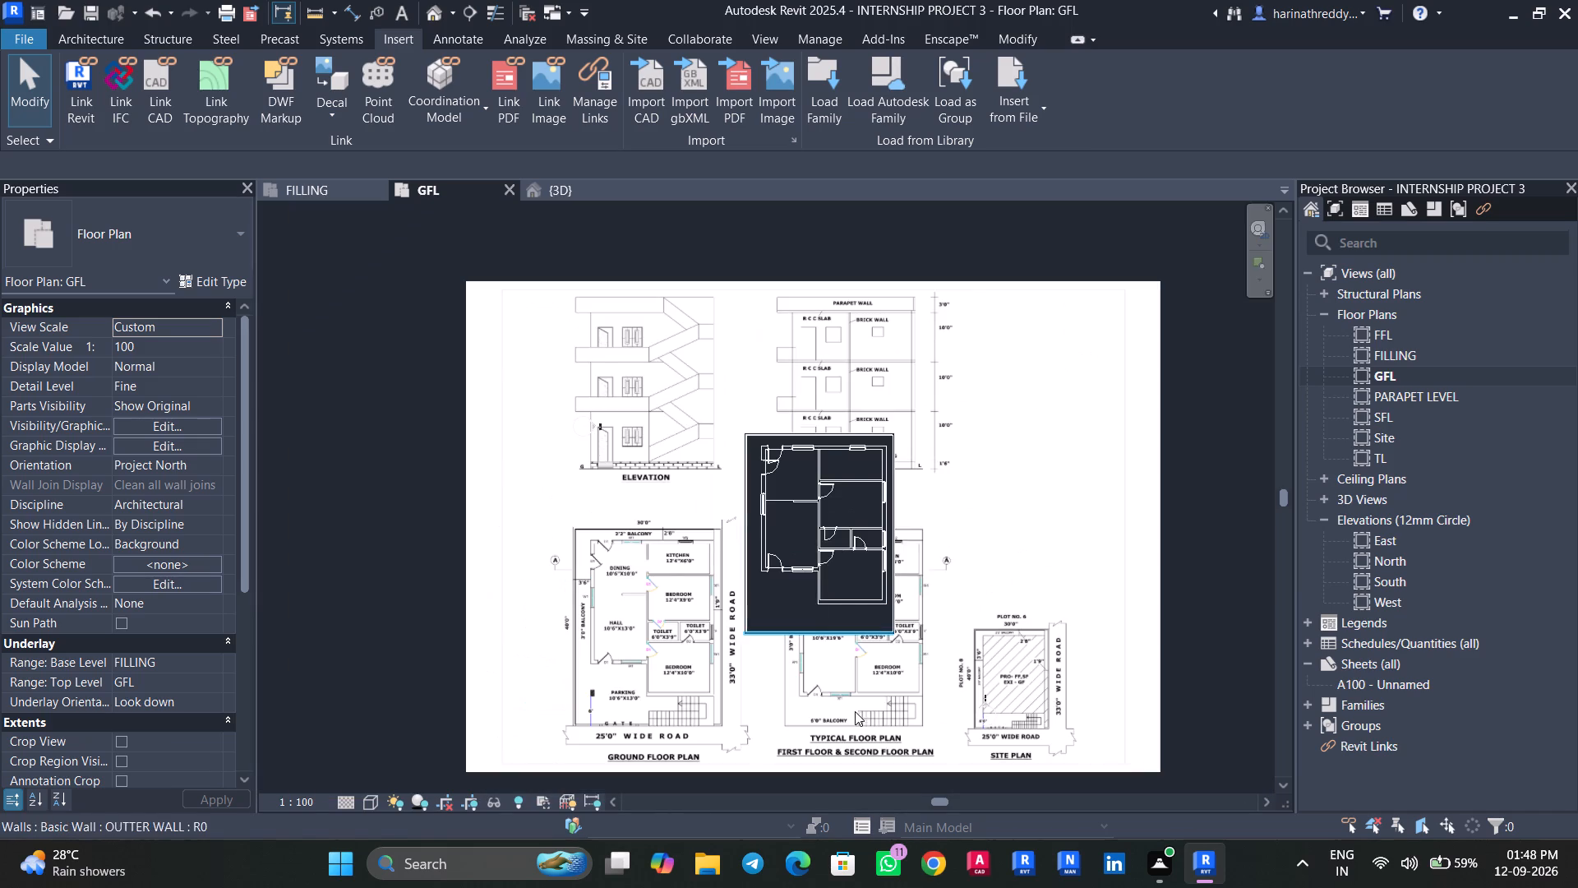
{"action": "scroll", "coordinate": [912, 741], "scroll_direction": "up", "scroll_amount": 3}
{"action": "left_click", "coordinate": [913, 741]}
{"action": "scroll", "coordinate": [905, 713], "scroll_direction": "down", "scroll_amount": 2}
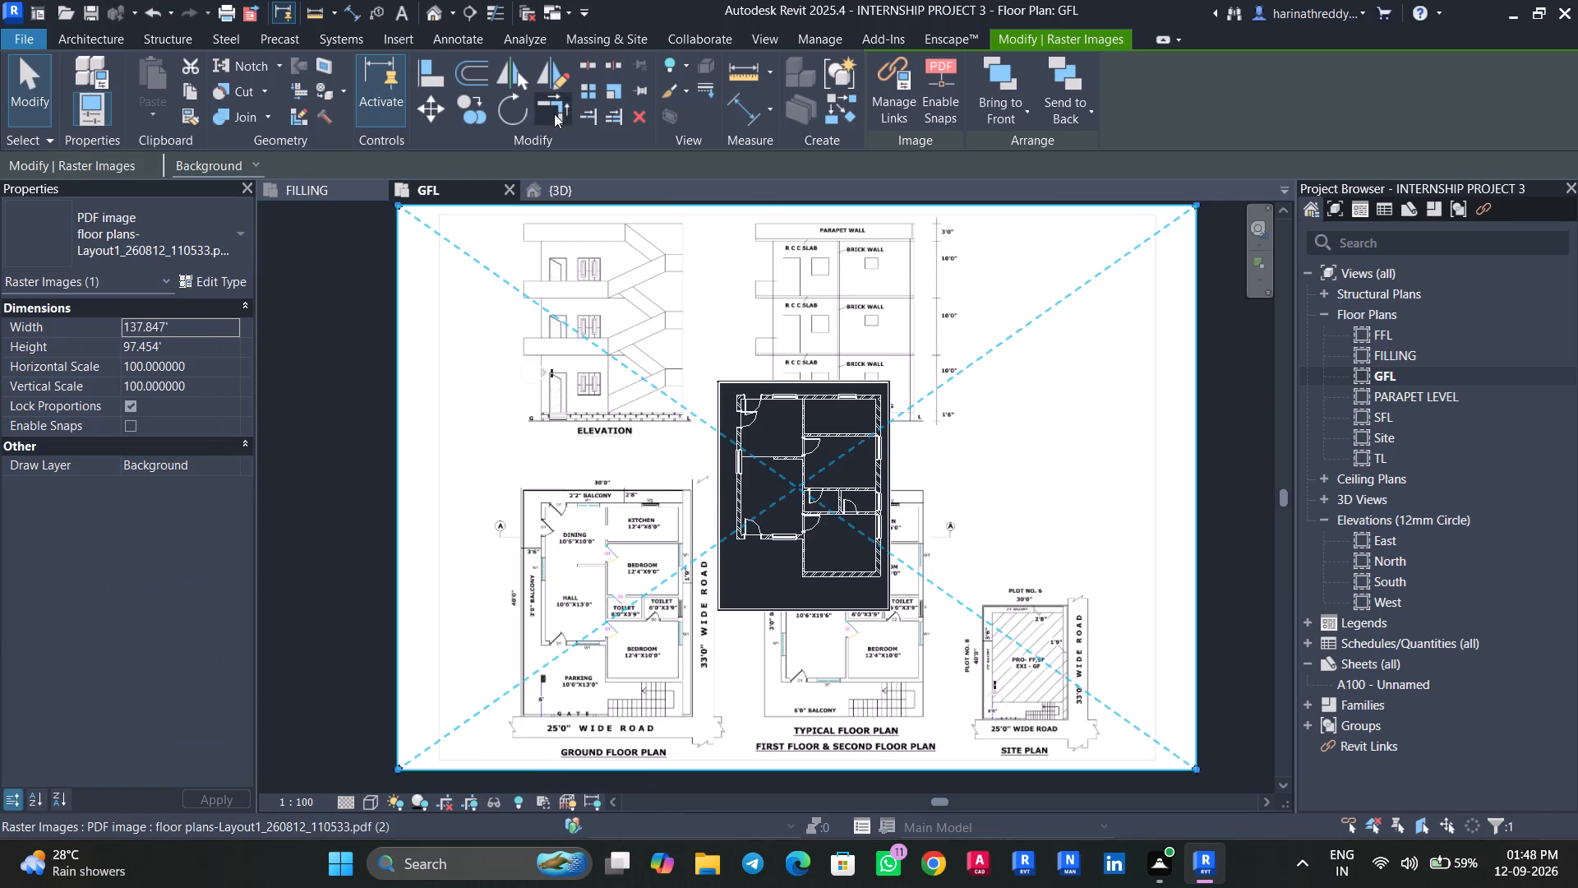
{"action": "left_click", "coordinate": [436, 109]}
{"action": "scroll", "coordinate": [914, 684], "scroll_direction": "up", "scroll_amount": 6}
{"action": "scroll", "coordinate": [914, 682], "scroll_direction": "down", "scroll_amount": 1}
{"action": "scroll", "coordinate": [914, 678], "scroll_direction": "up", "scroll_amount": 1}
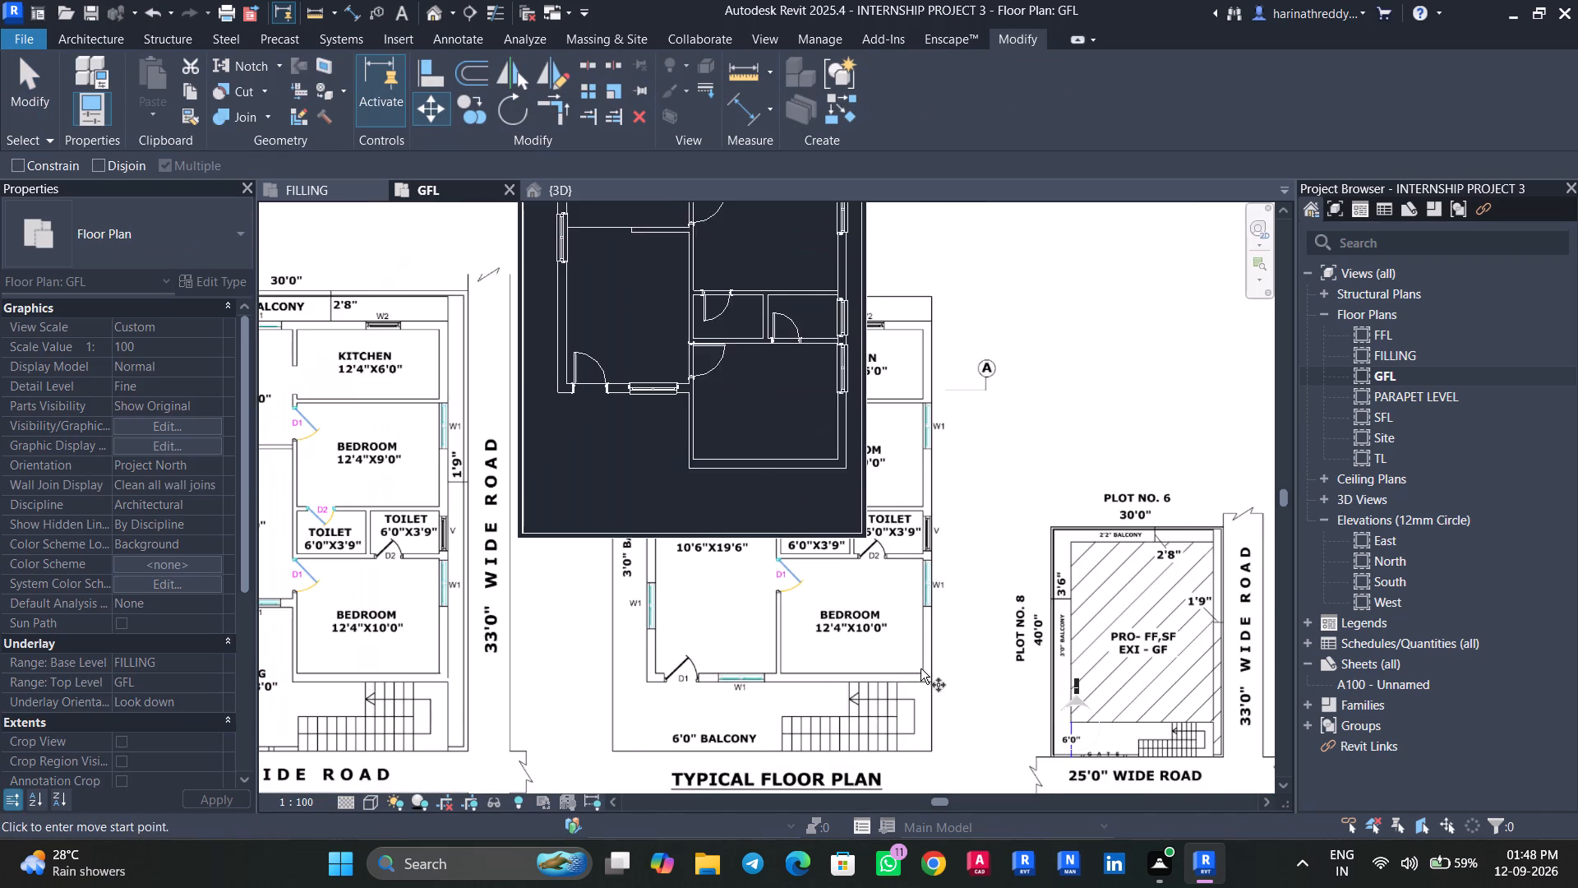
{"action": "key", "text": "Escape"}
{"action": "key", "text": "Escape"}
Enable snaps on the linked PDF image in the GFL floor plan.
{"action": "left_click", "coordinate": [934, 639]}
{"action": "left_click", "coordinate": [944, 96]}
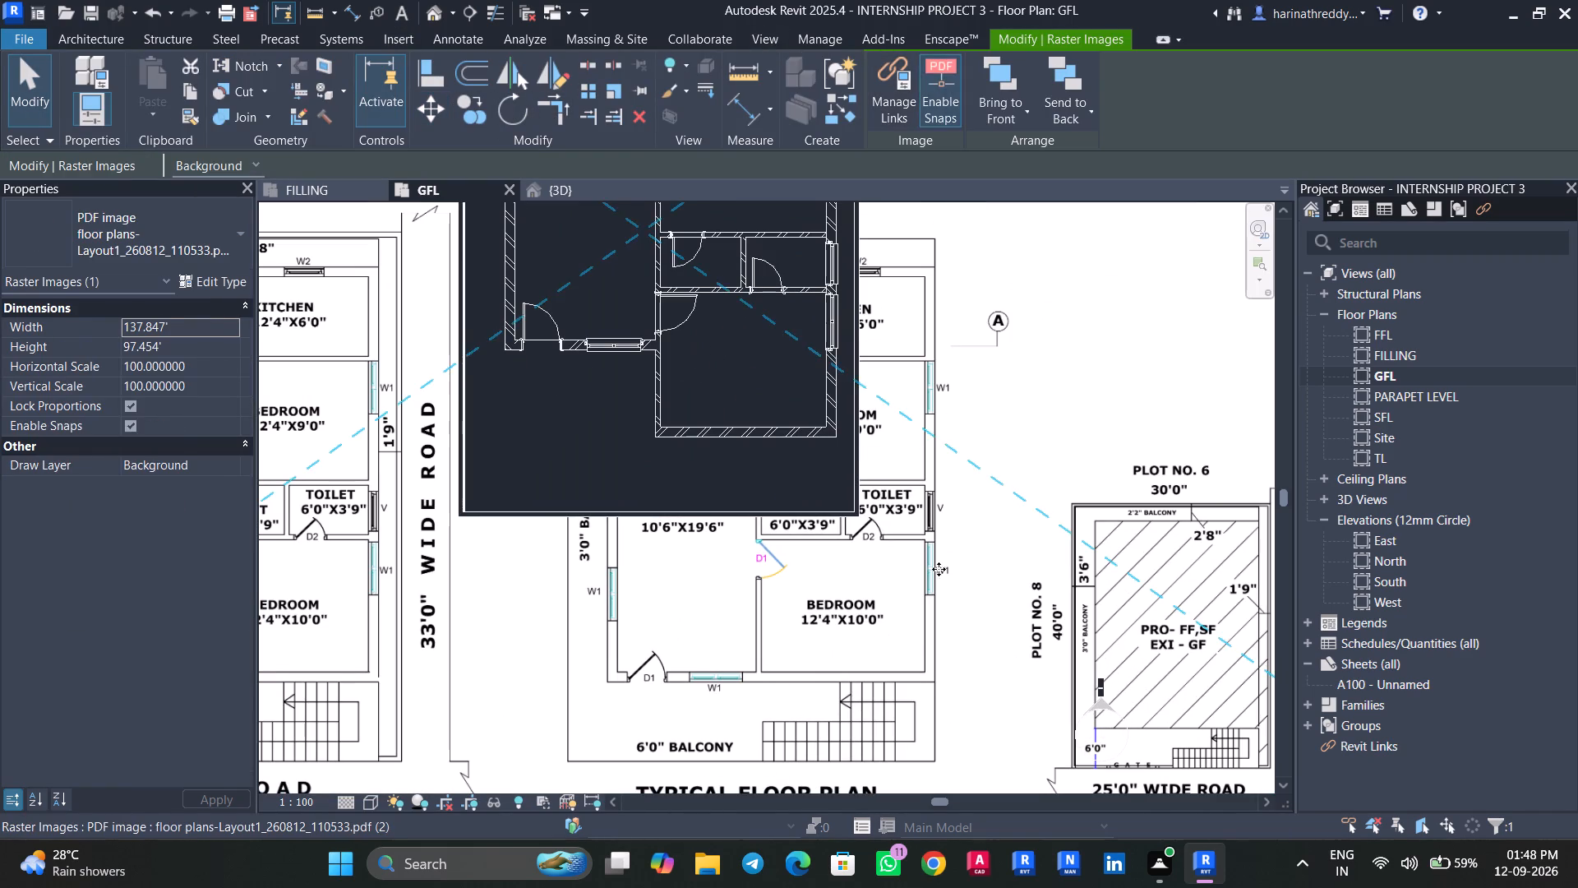
{"action": "key", "text": "Escape"}
Move the PDF image so the typical floor plan's outer corner above the staircase meets the modelled lower bedroom's outer wall corner.
{"action": "left_click", "coordinate": [949, 621]}
{"action": "left_click", "coordinate": [441, 114]}
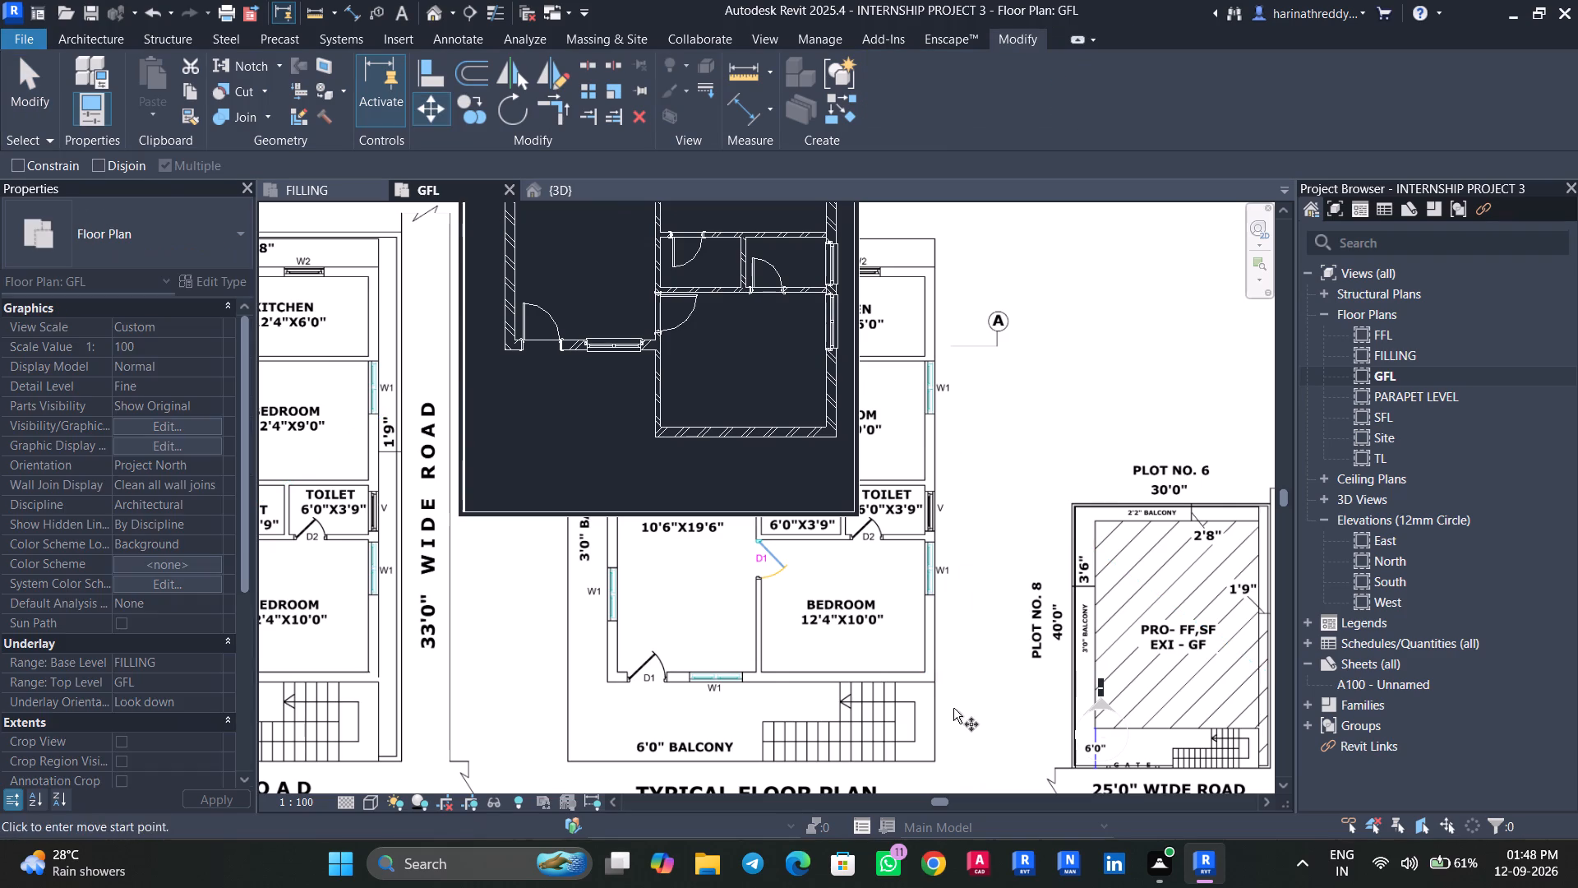
{"action": "left_click", "coordinate": [936, 682]}
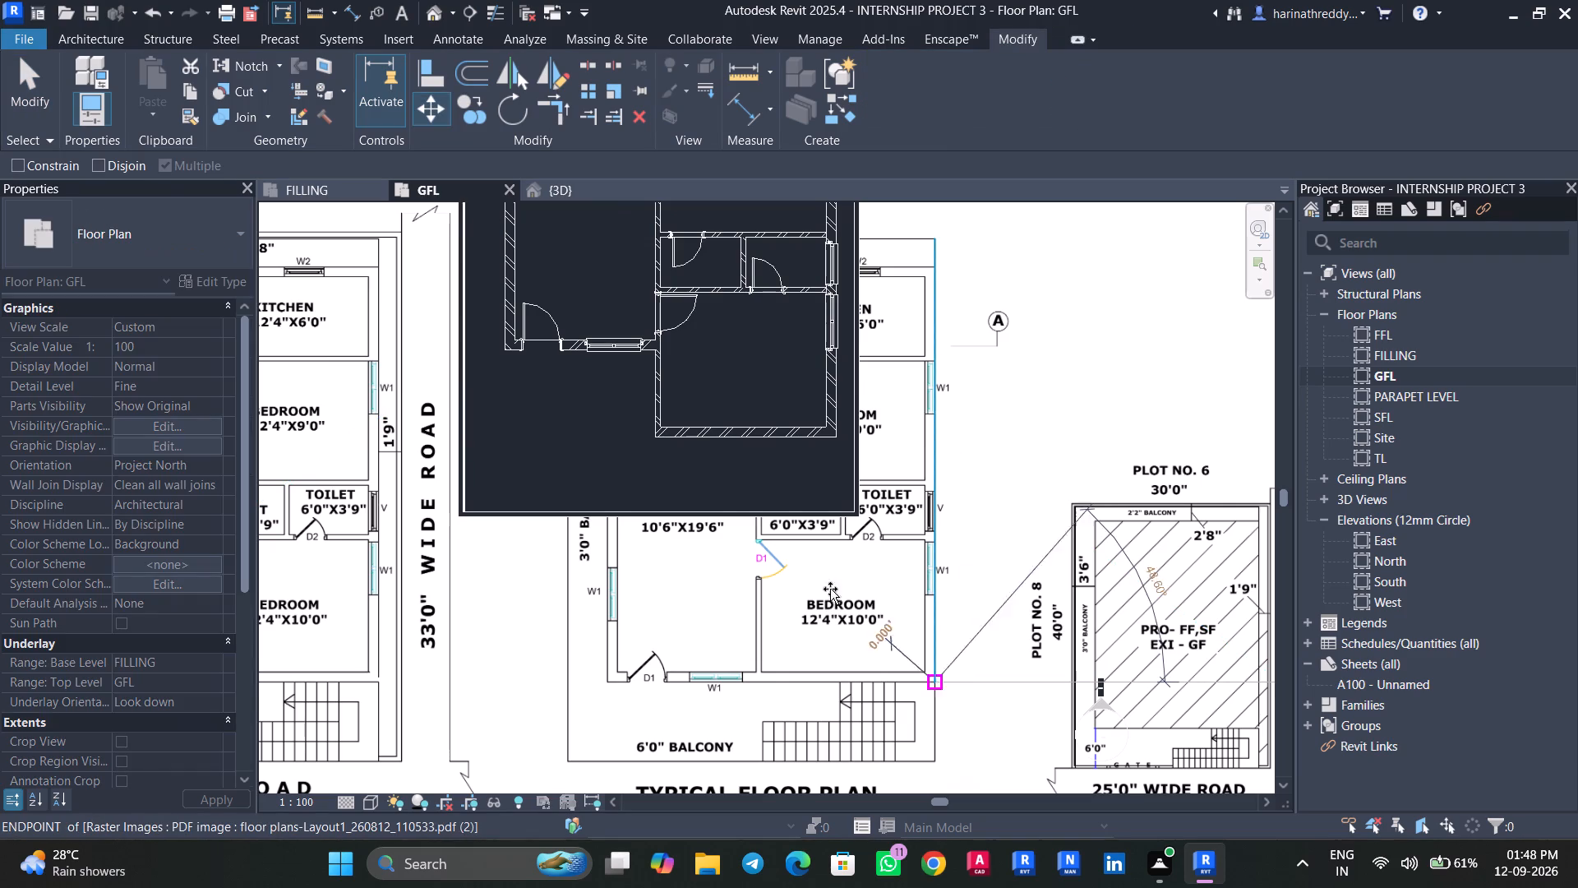
{"action": "left_click", "coordinate": [833, 442]}
{"action": "key", "text": "Escape"}
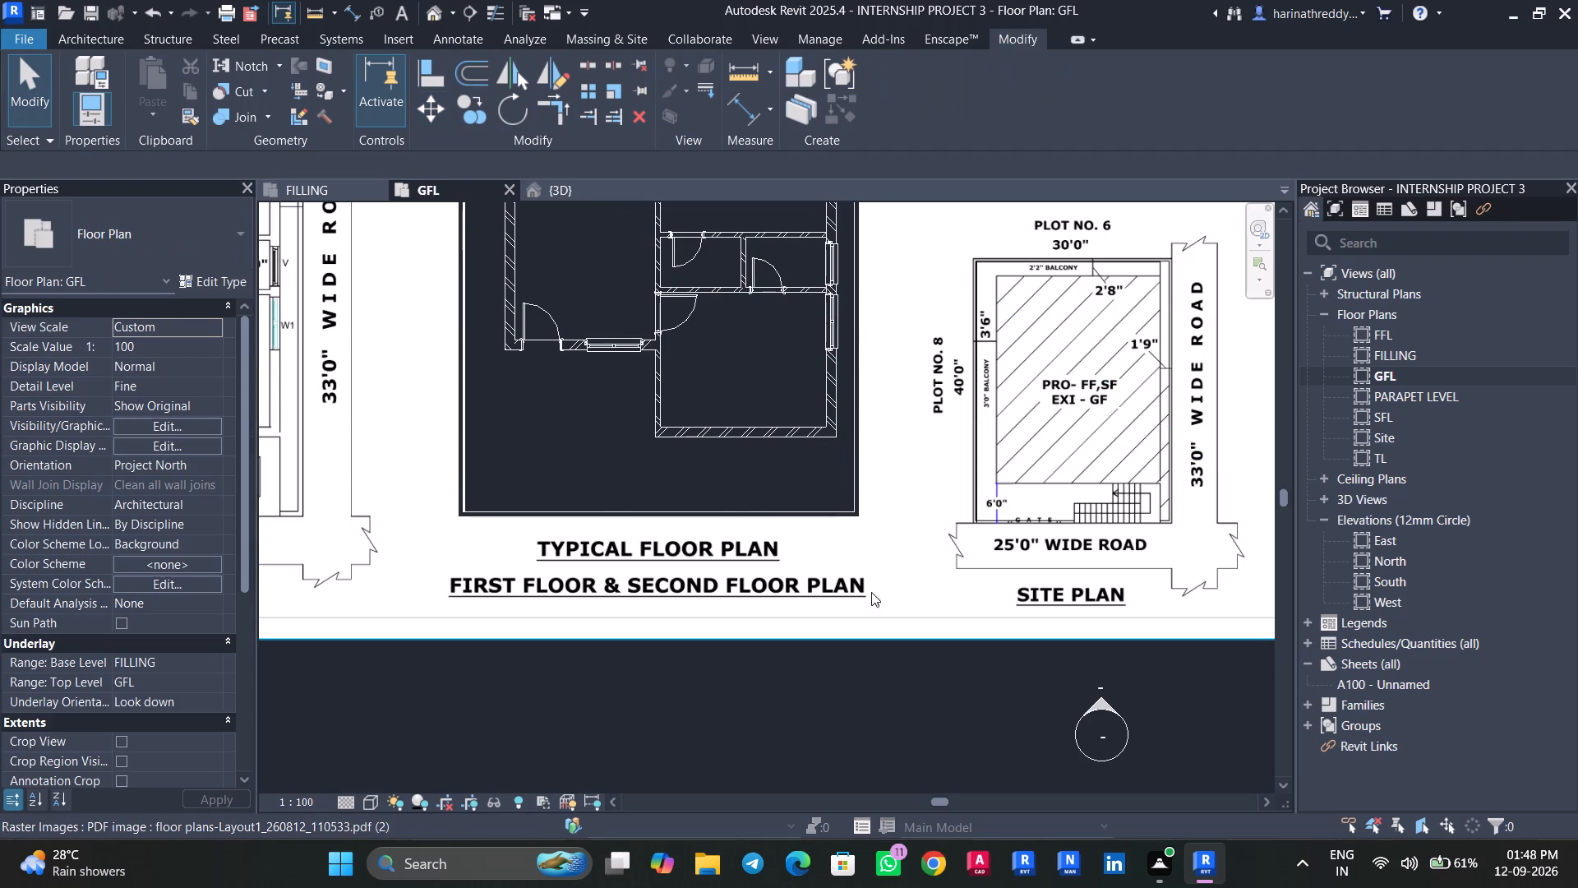
{"action": "scroll", "coordinate": [886, 604], "scroll_direction": "down", "scroll_amount": 8}
{"action": "scroll", "coordinate": [875, 600], "scroll_direction": "up", "scroll_amount": 5}
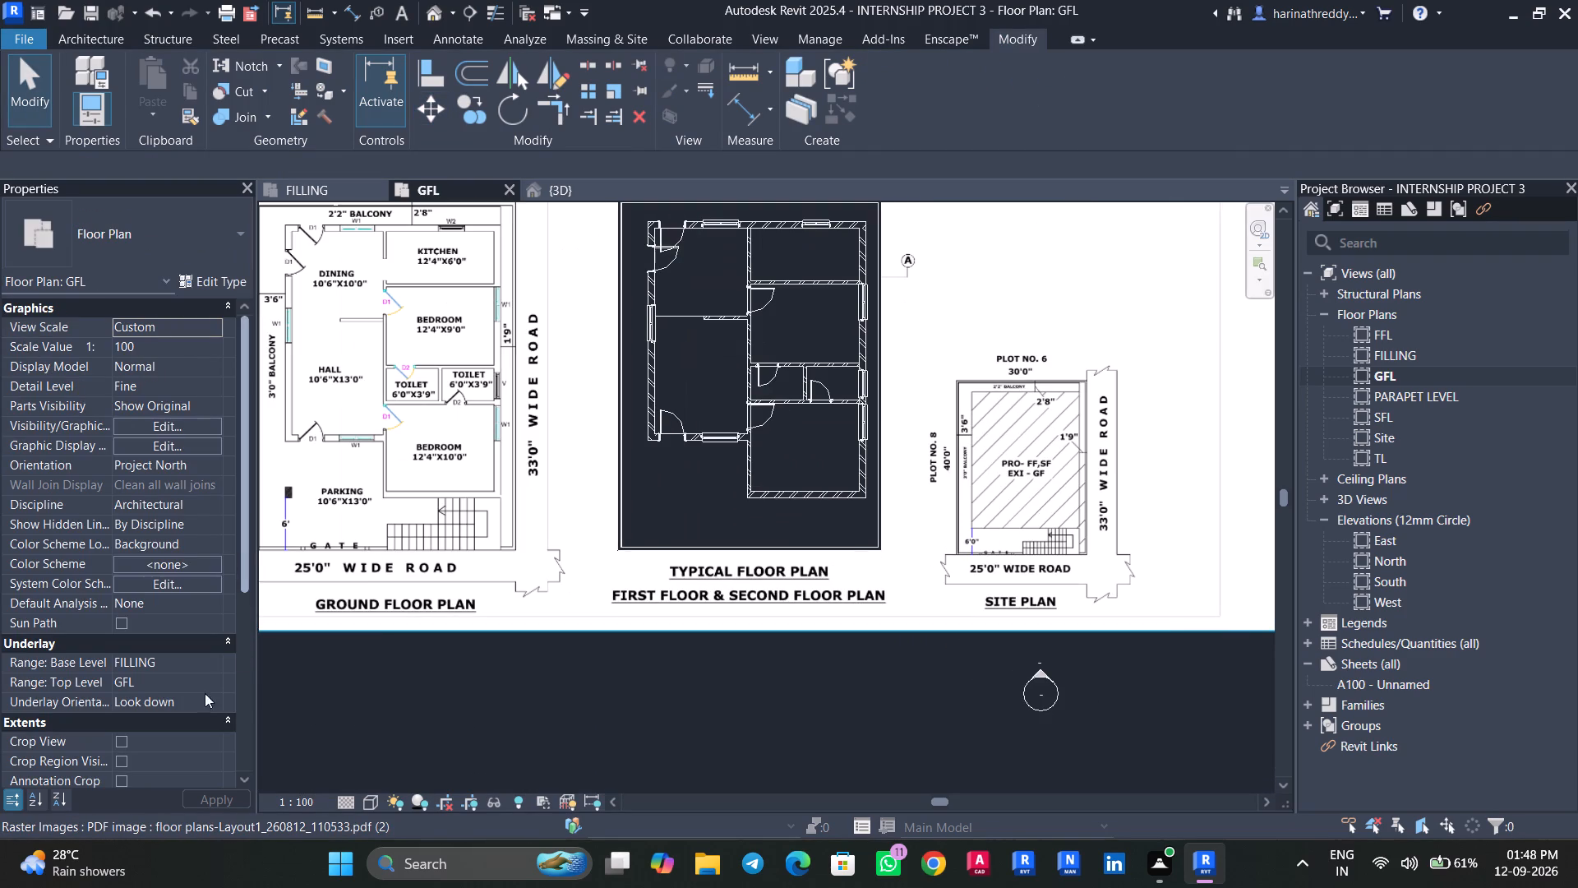
Set the draw layer of the linked PDF image in the GFL floor plan to Foreground.
{"action": "left_click", "coordinate": [214, 659]}
{"action": "key", "text": "Escape"}
{"action": "left_click", "coordinate": [534, 583]}
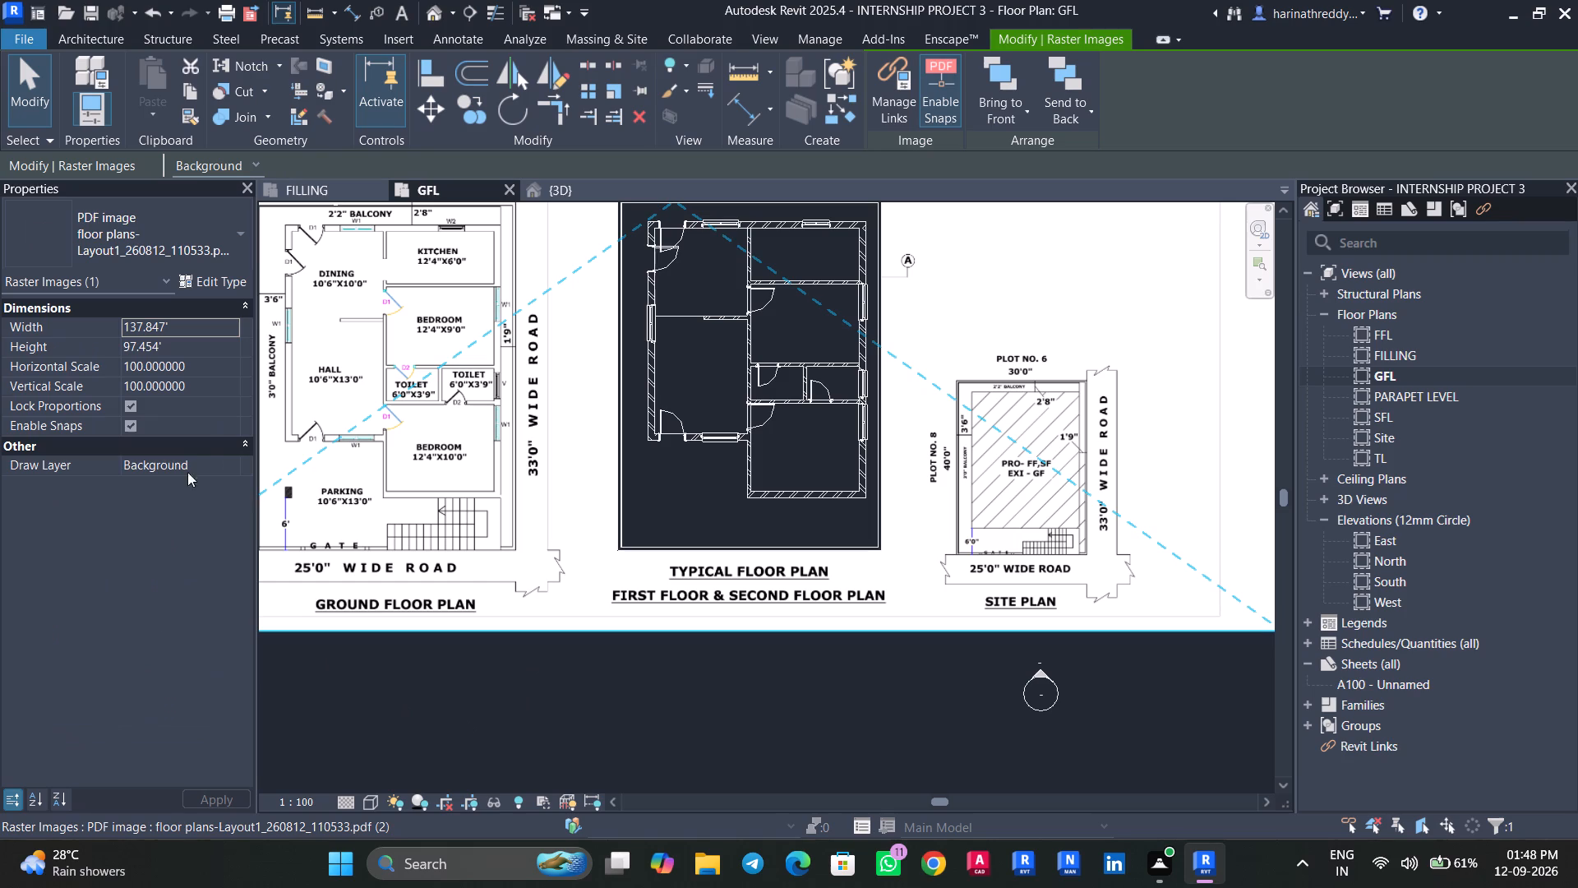
{"action": "left_click", "coordinate": [211, 467]}
{"action": "left_click", "coordinate": [223, 460]}
{"action": "left_click", "coordinate": [230, 459]}
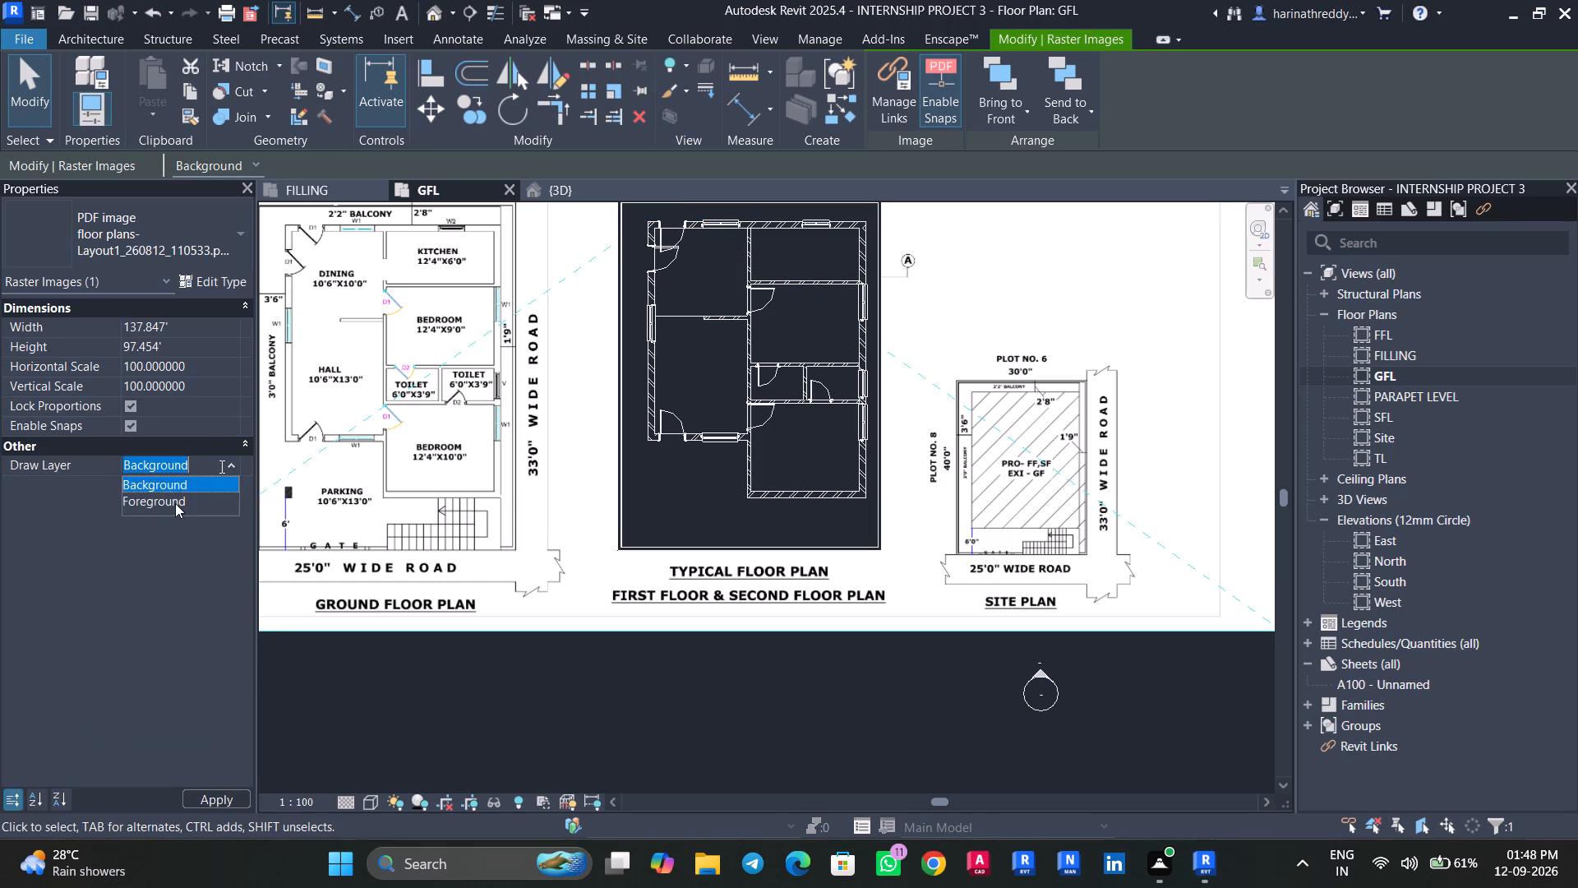
{"action": "left_click", "coordinate": [175, 503]}
Draw an EXT WALL about 24.4 ft long from FFL up to SFL along the typical plan's outer edge behind the dining and kitchen.
{"action": "scroll", "coordinate": [792, 479], "scroll_direction": "up", "scroll_amount": 3}
{"action": "middle_click_drag", "start_coordinate": [787, 479], "coordinate": [779, 554]}
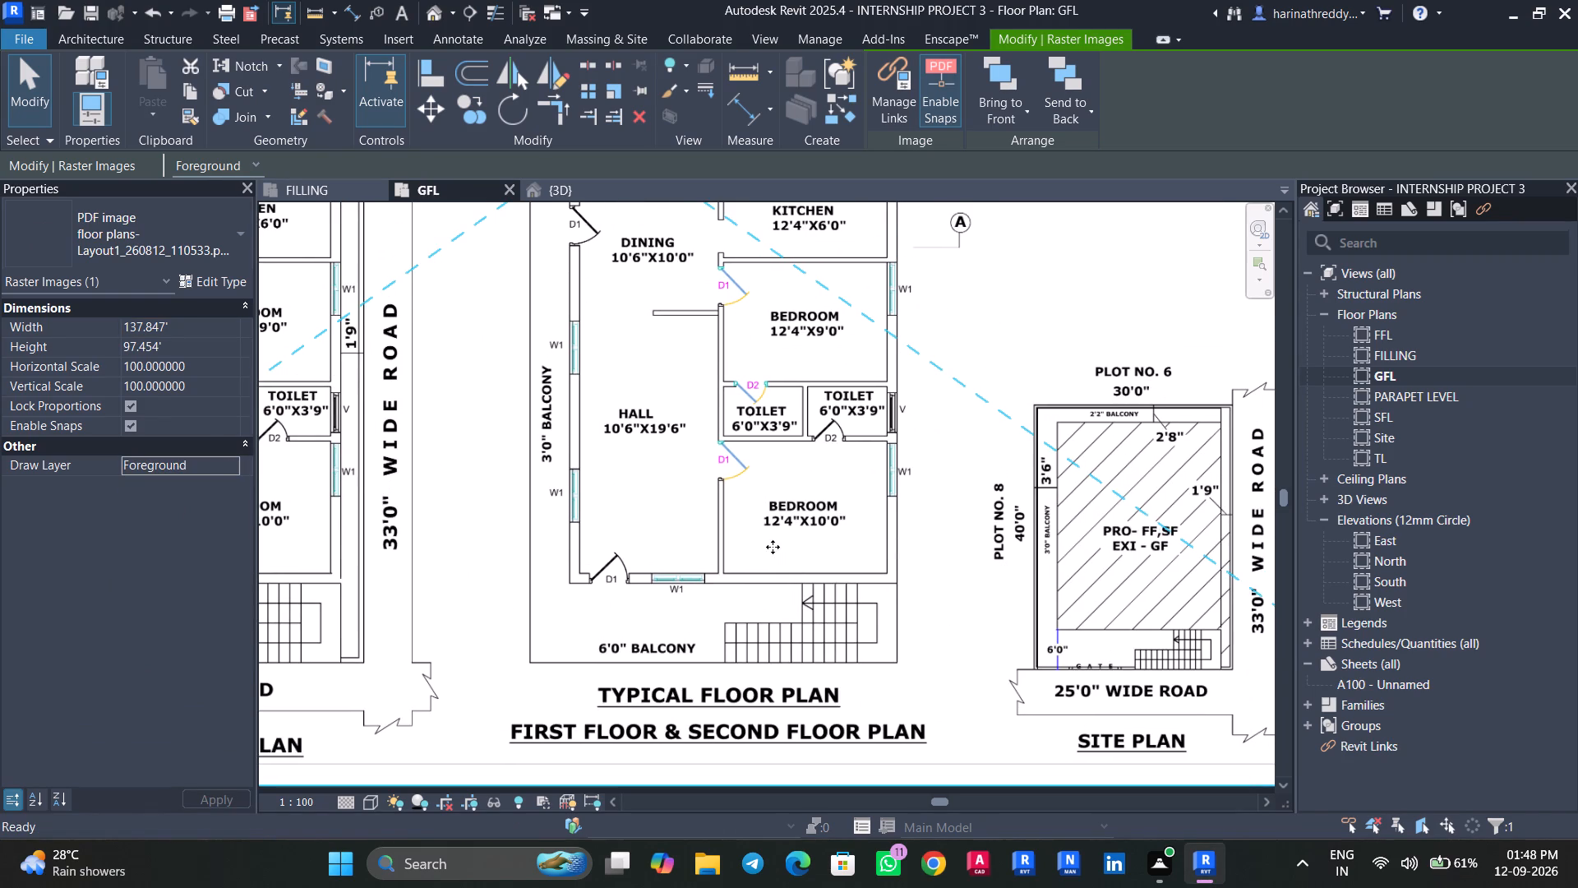
{"action": "left_click", "coordinate": [565, 189]}
{"action": "left_click", "coordinate": [468, 193]}
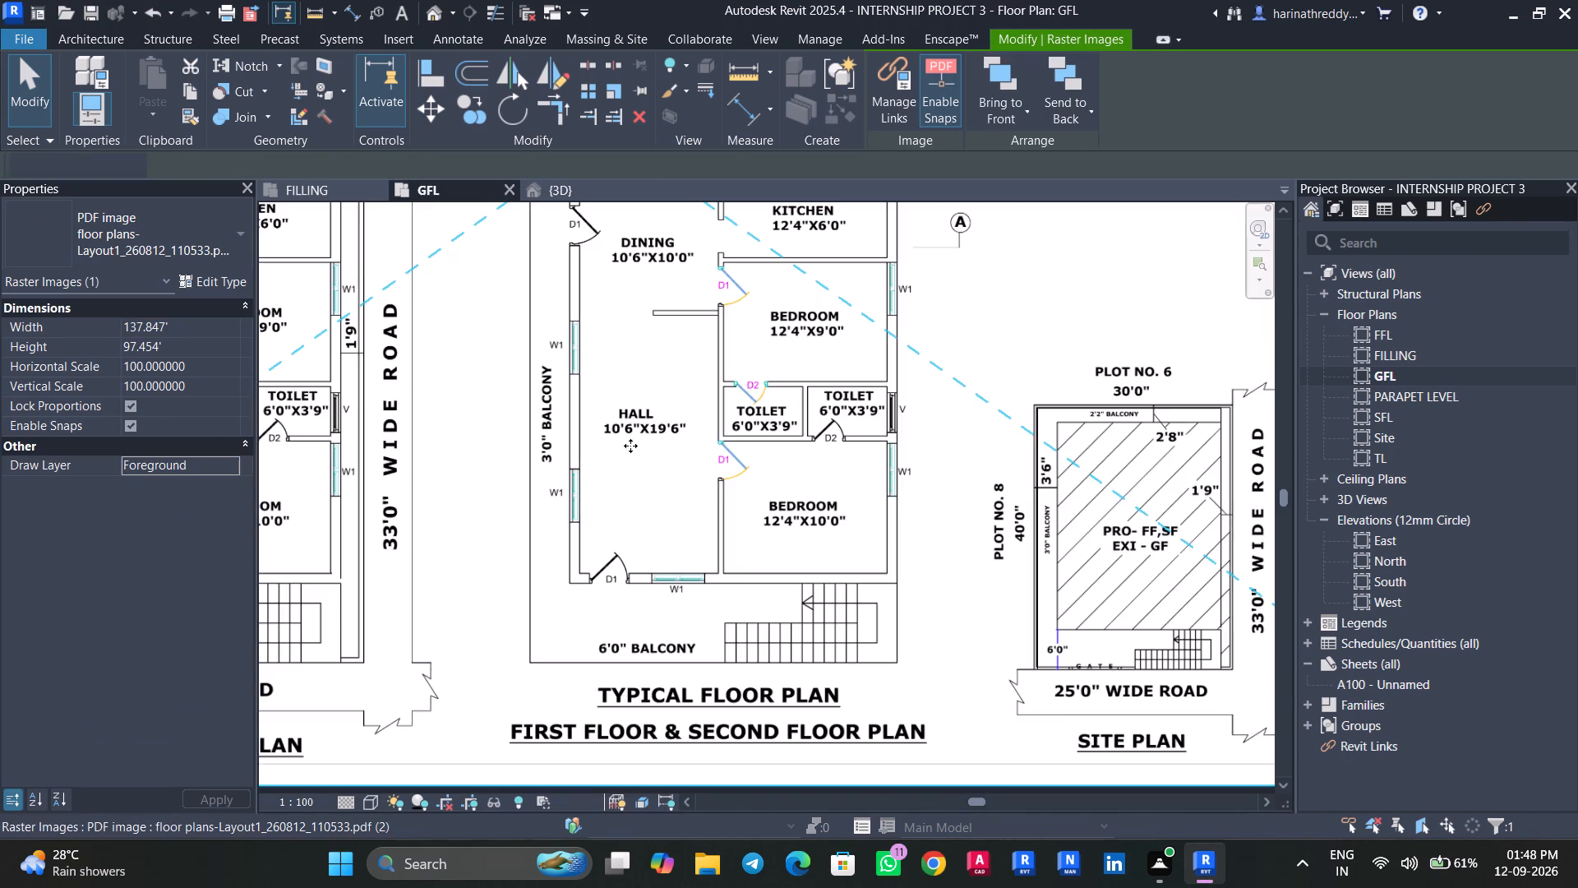
{"action": "scroll", "coordinate": [767, 549], "scroll_direction": "up", "scroll_amount": 3}
{"action": "middle_click_drag", "start_coordinate": [764, 547], "coordinate": [784, 638]}
{"action": "scroll", "coordinate": [786, 639], "scroll_direction": "down", "scroll_amount": 4}
{"action": "scroll", "coordinate": [701, 369], "scroll_direction": "up", "scroll_amount": 2}
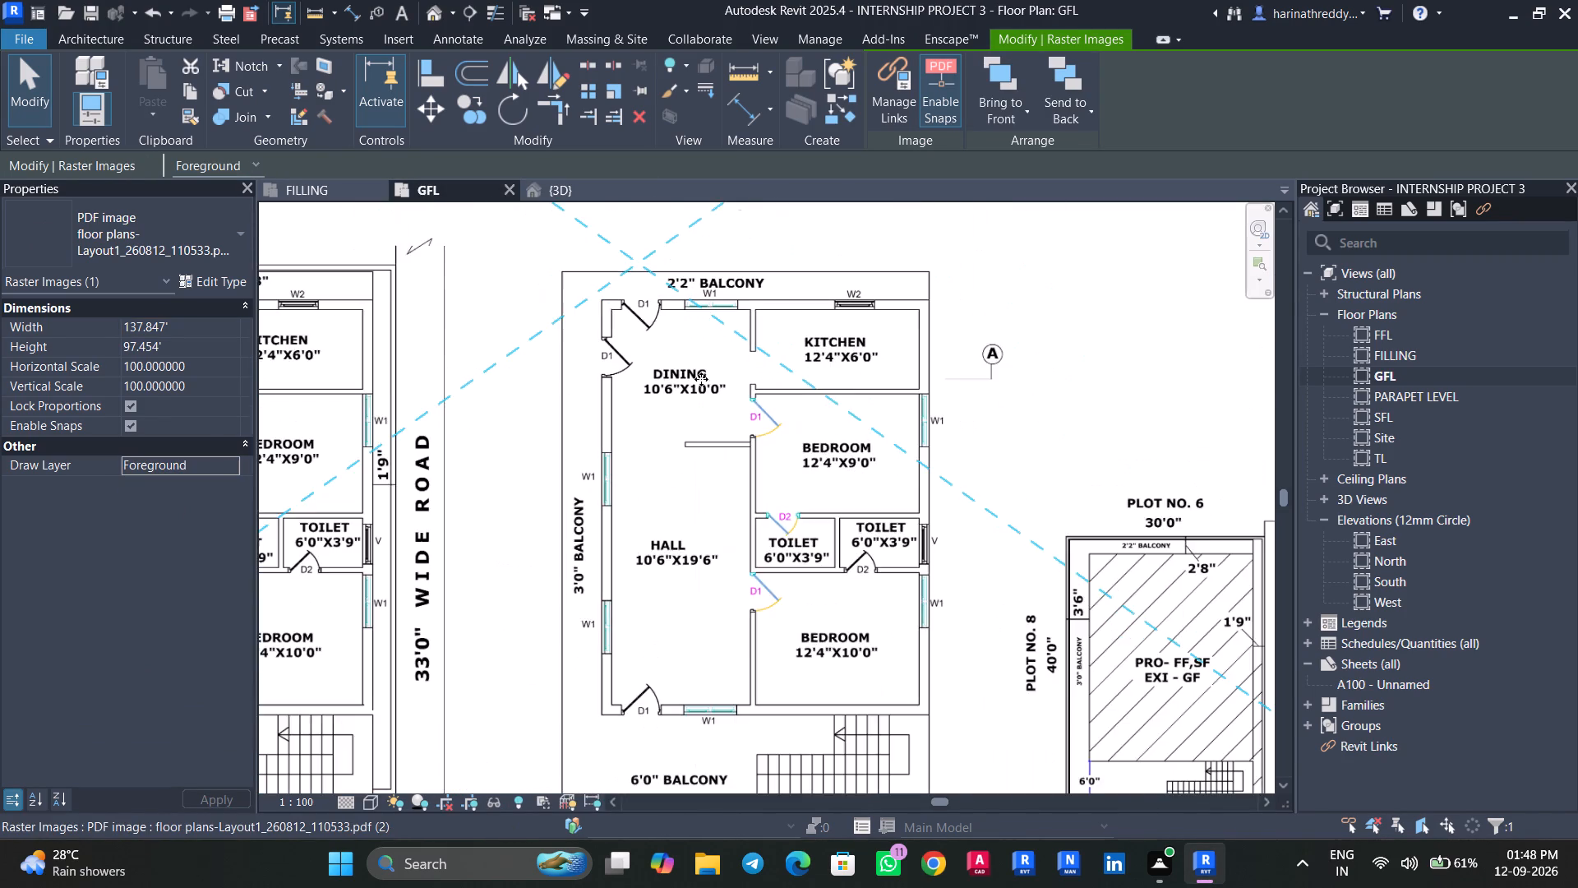
{"action": "type", "text": "WA"}
{"action": "left_click", "coordinate": [191, 258]}
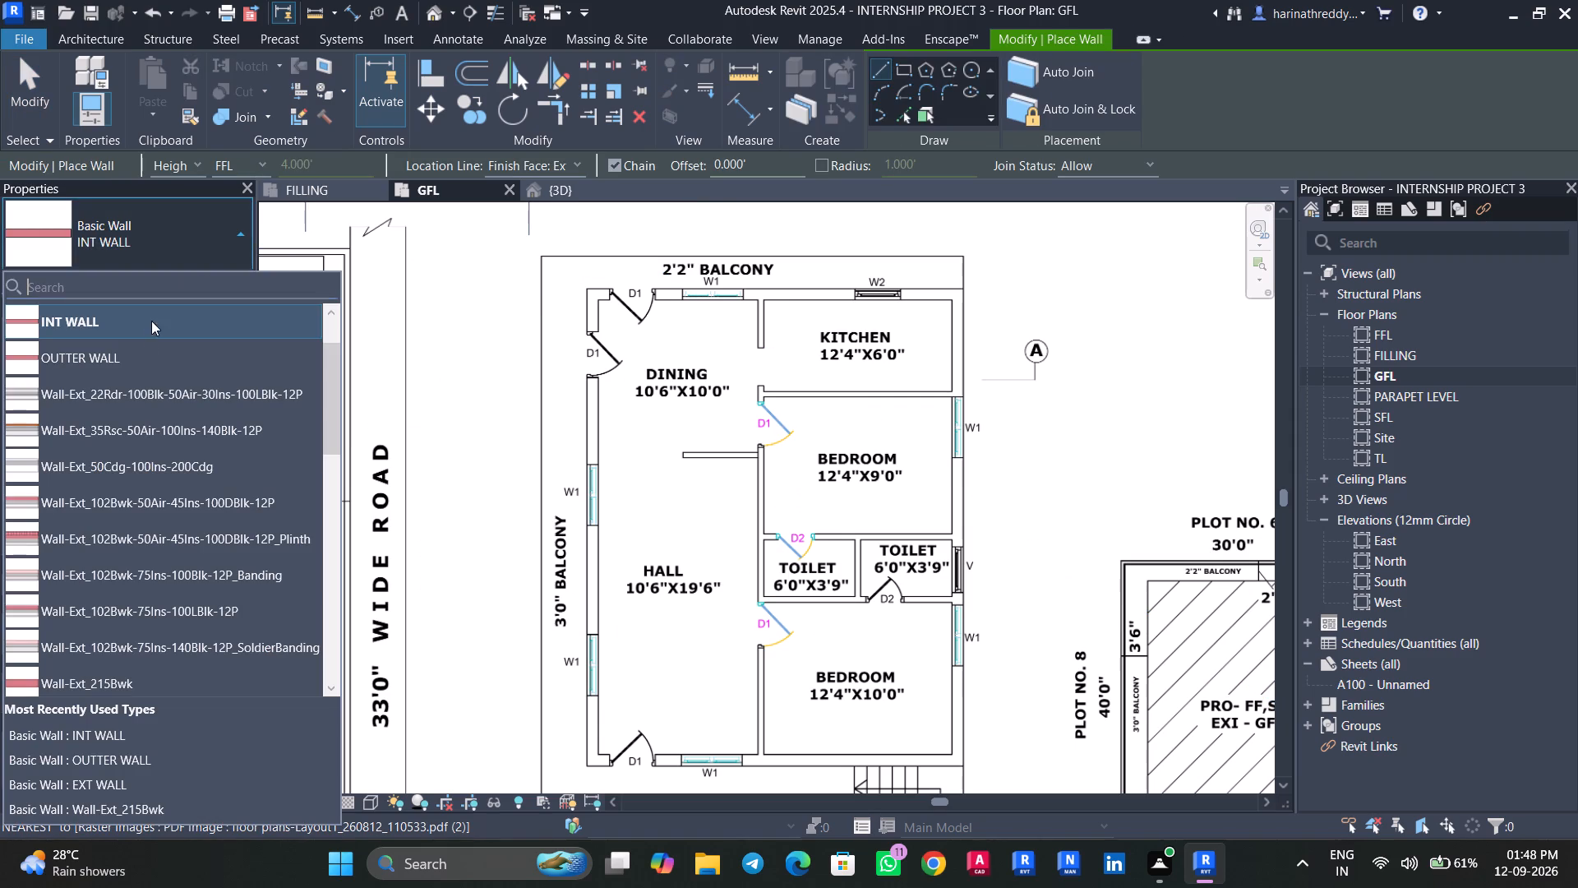
{"action": "left_click", "coordinate": [152, 349]}
{"action": "left_click", "coordinate": [184, 246]}
{"action": "scroll", "coordinate": [127, 345], "scroll_direction": "up", "scroll_amount": 4}
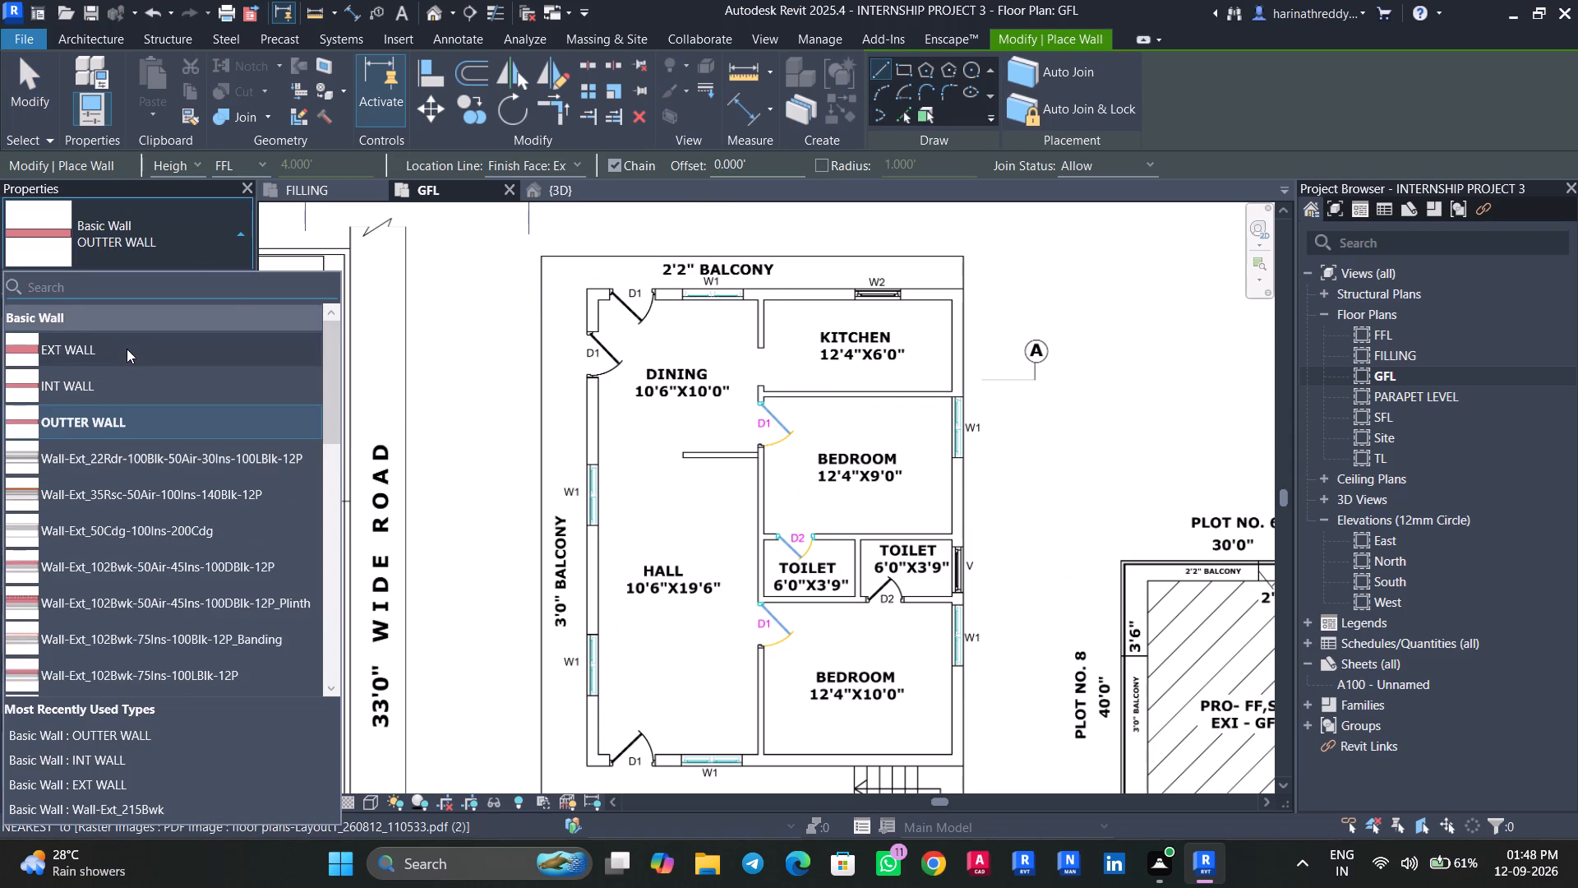
{"action": "left_click", "coordinate": [127, 349]}
{"action": "left_click", "coordinate": [214, 354]}
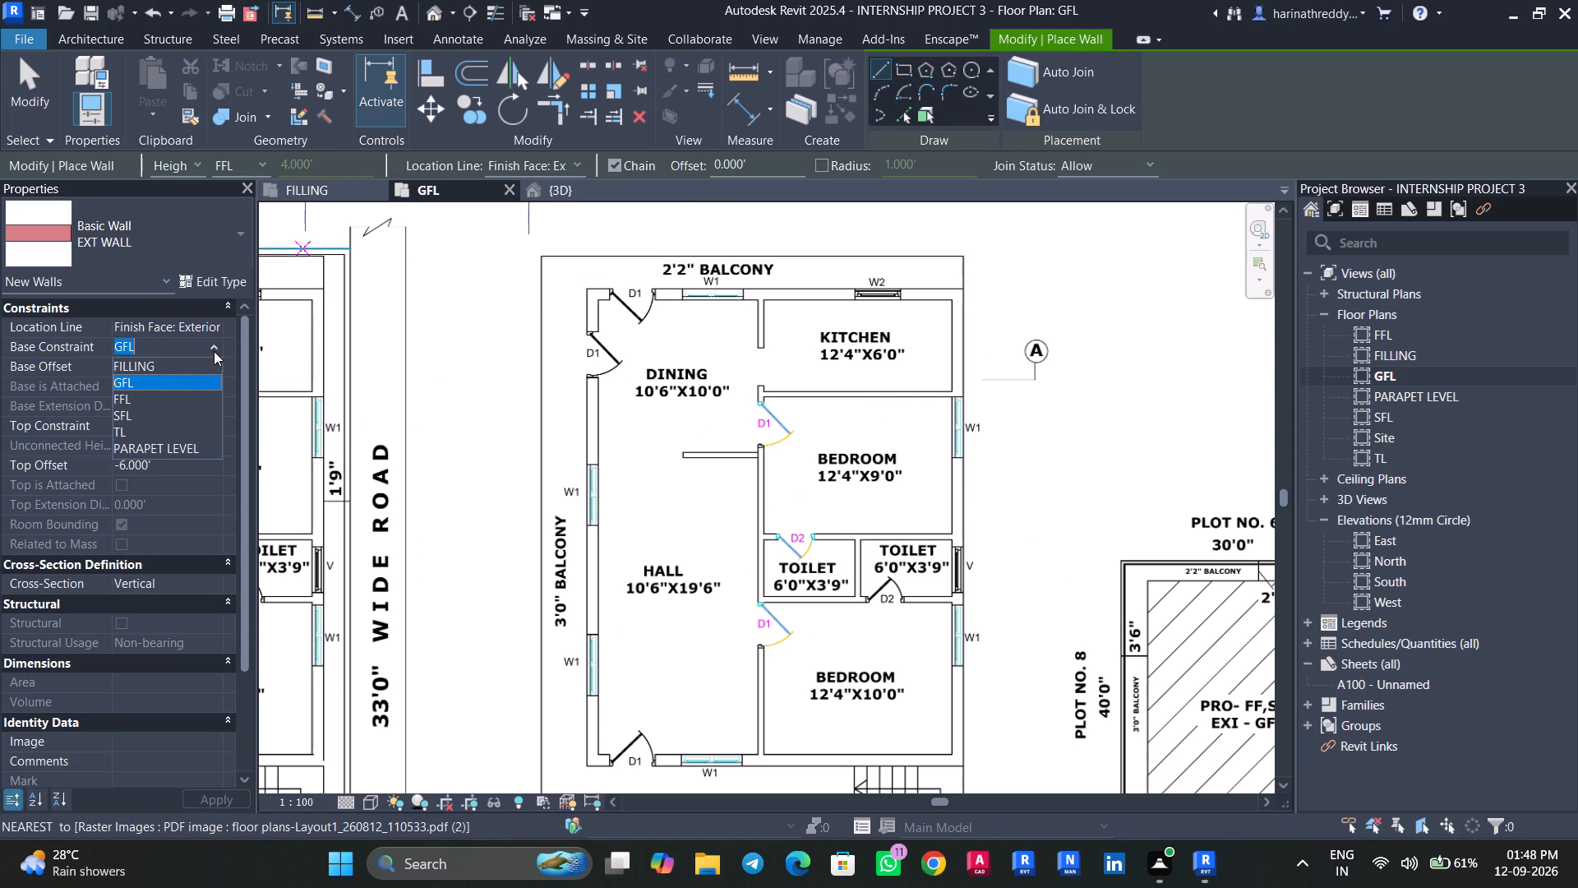
{"action": "left_click", "coordinate": [184, 397]}
{"action": "left_click", "coordinate": [225, 423]}
{"action": "left_click", "coordinate": [218, 423]}
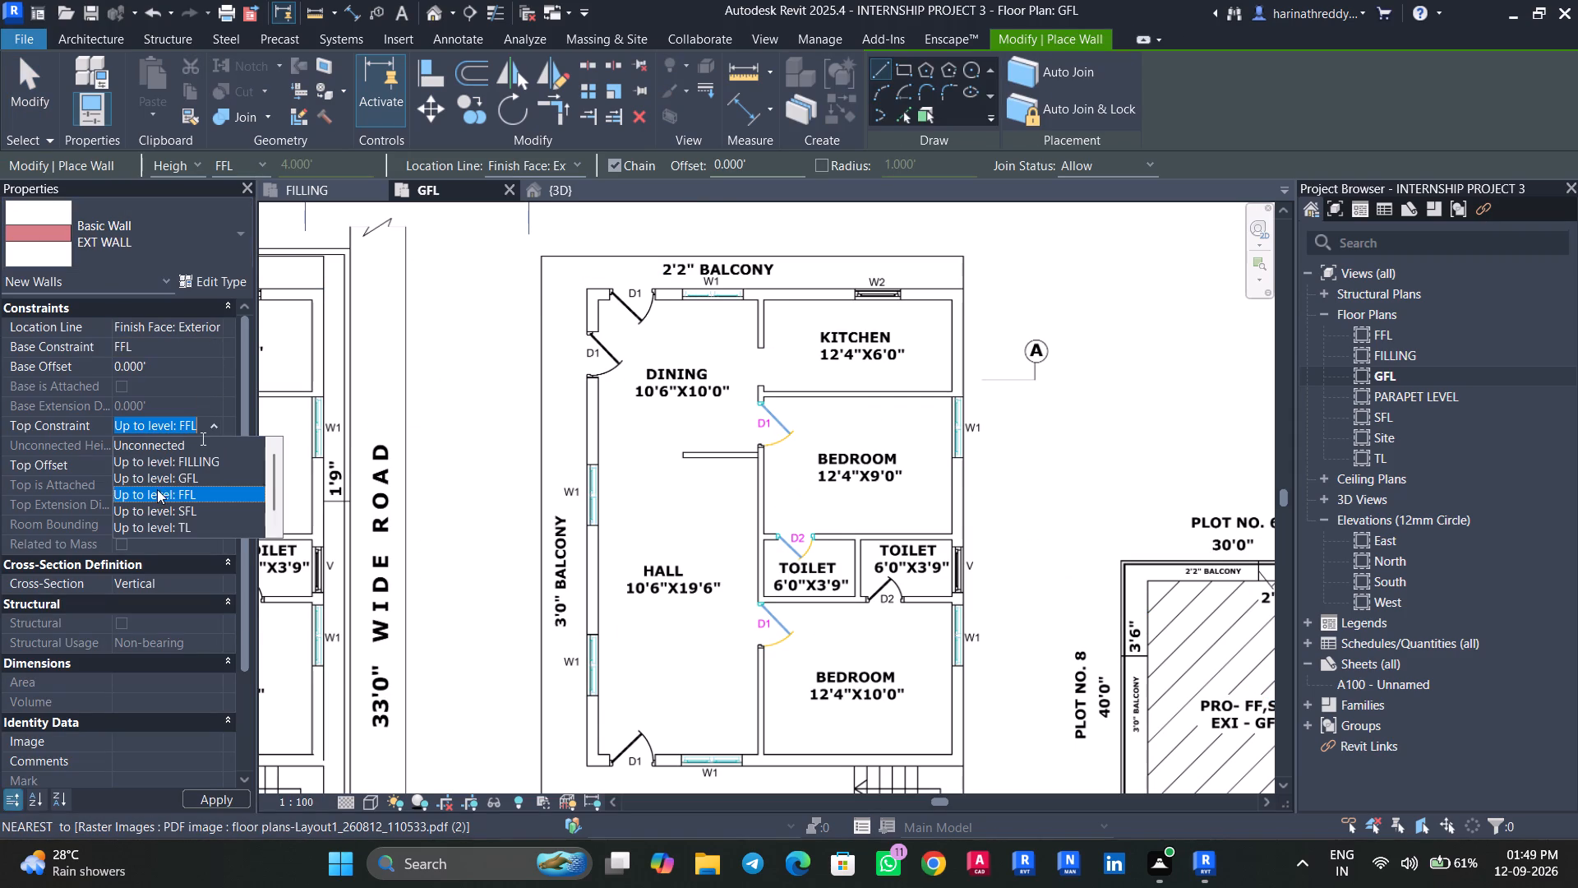
{"action": "left_click", "coordinate": [184, 511]}
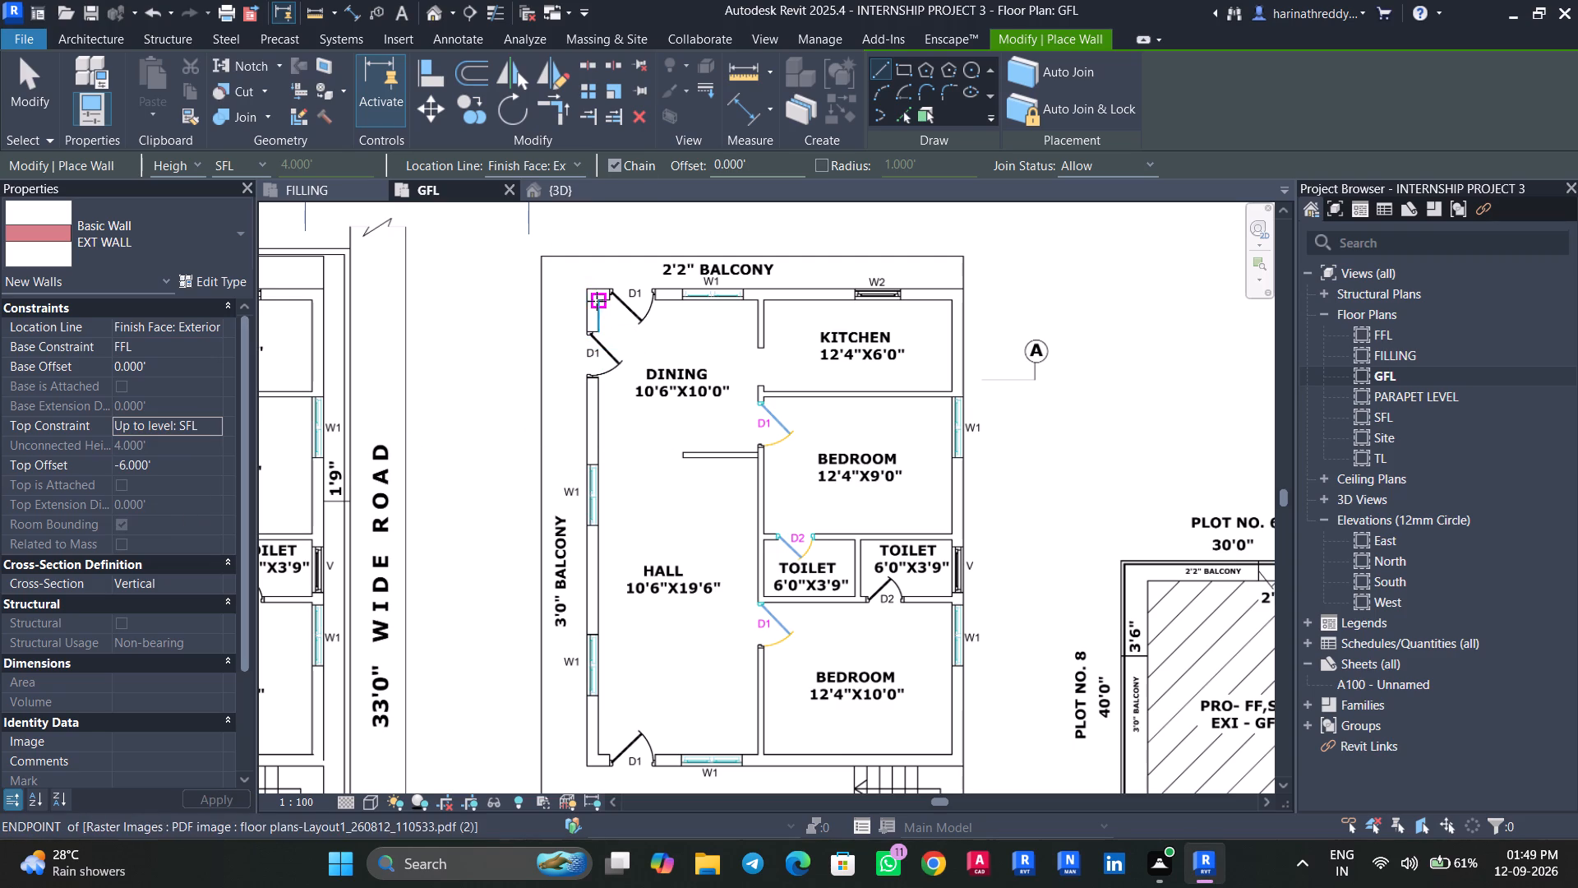
{"action": "left_click", "coordinate": [588, 293]}
{"action": "scroll", "coordinate": [919, 287], "scroll_direction": "up", "scroll_amount": 3}
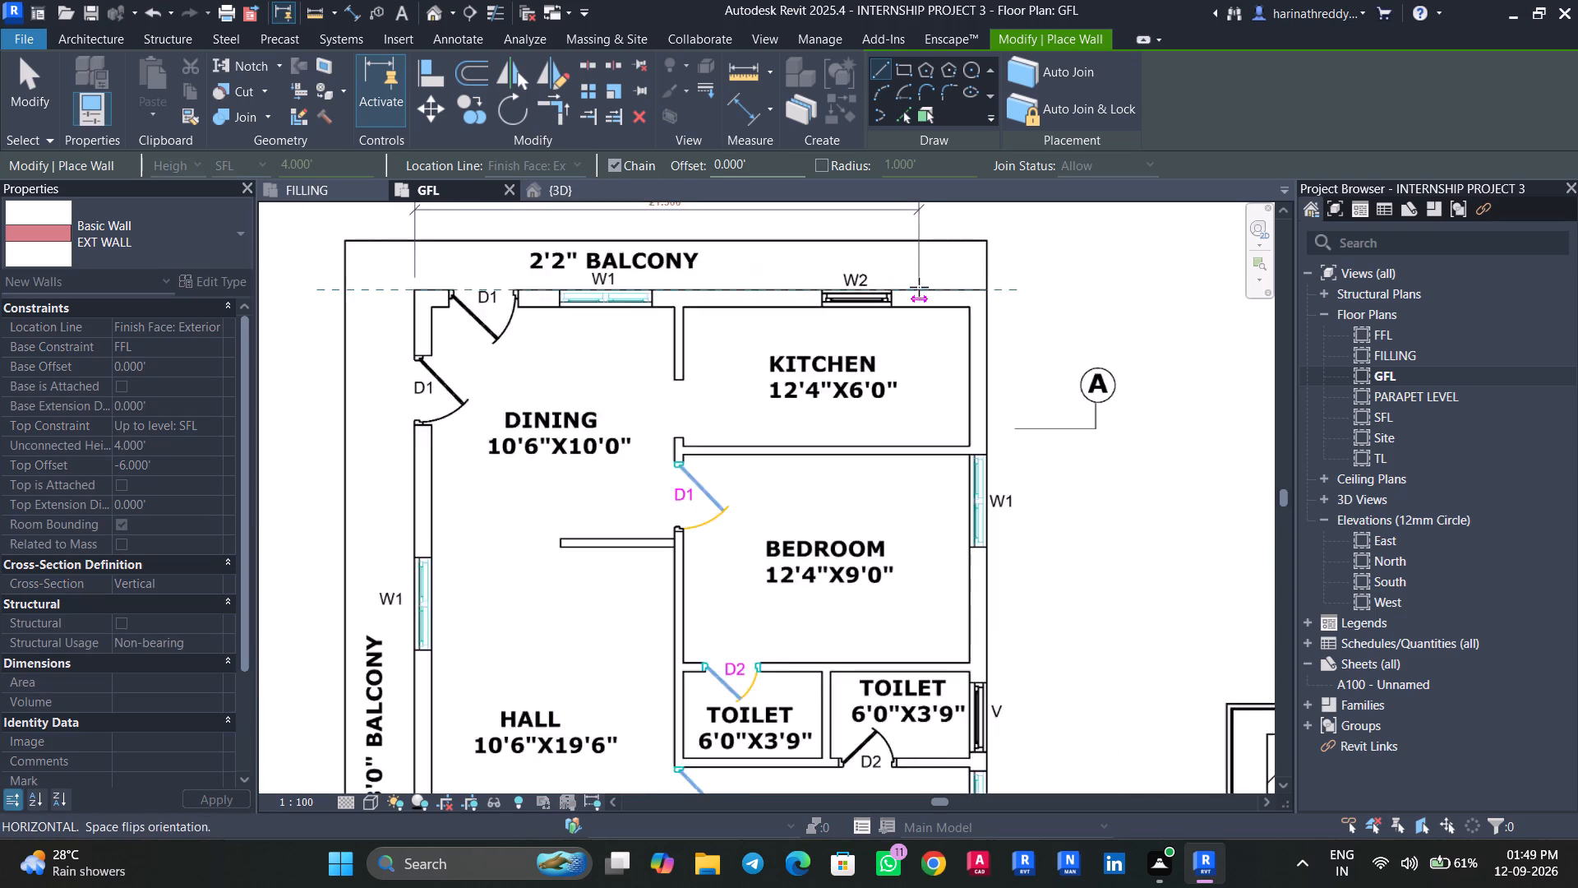
{"action": "scroll", "coordinate": [919, 287], "scroll_direction": "up", "scroll_amount": 5}
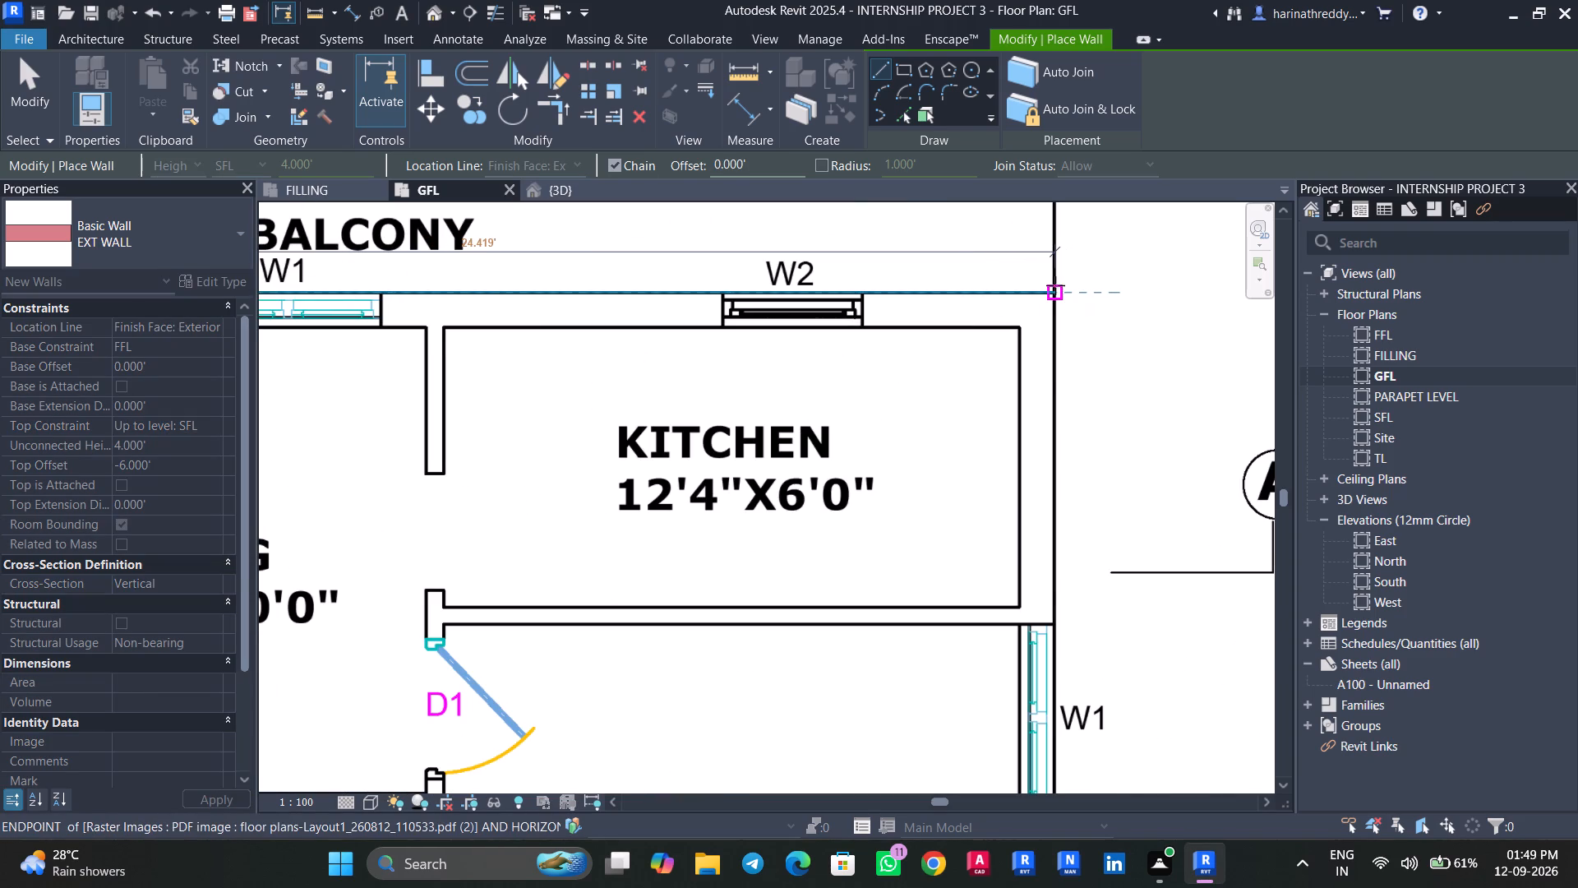
{"action": "left_click", "coordinate": [1054, 288]}
{"action": "key", "text": "Escape"}
{"action": "key", "text": "Escape"}
{"action": "key", "text": "Escape"}
Inspect the new upper-floor wall and its position on the ground floor roof slab in the 3D view.
{"action": "left_click", "coordinate": [904, 310]}
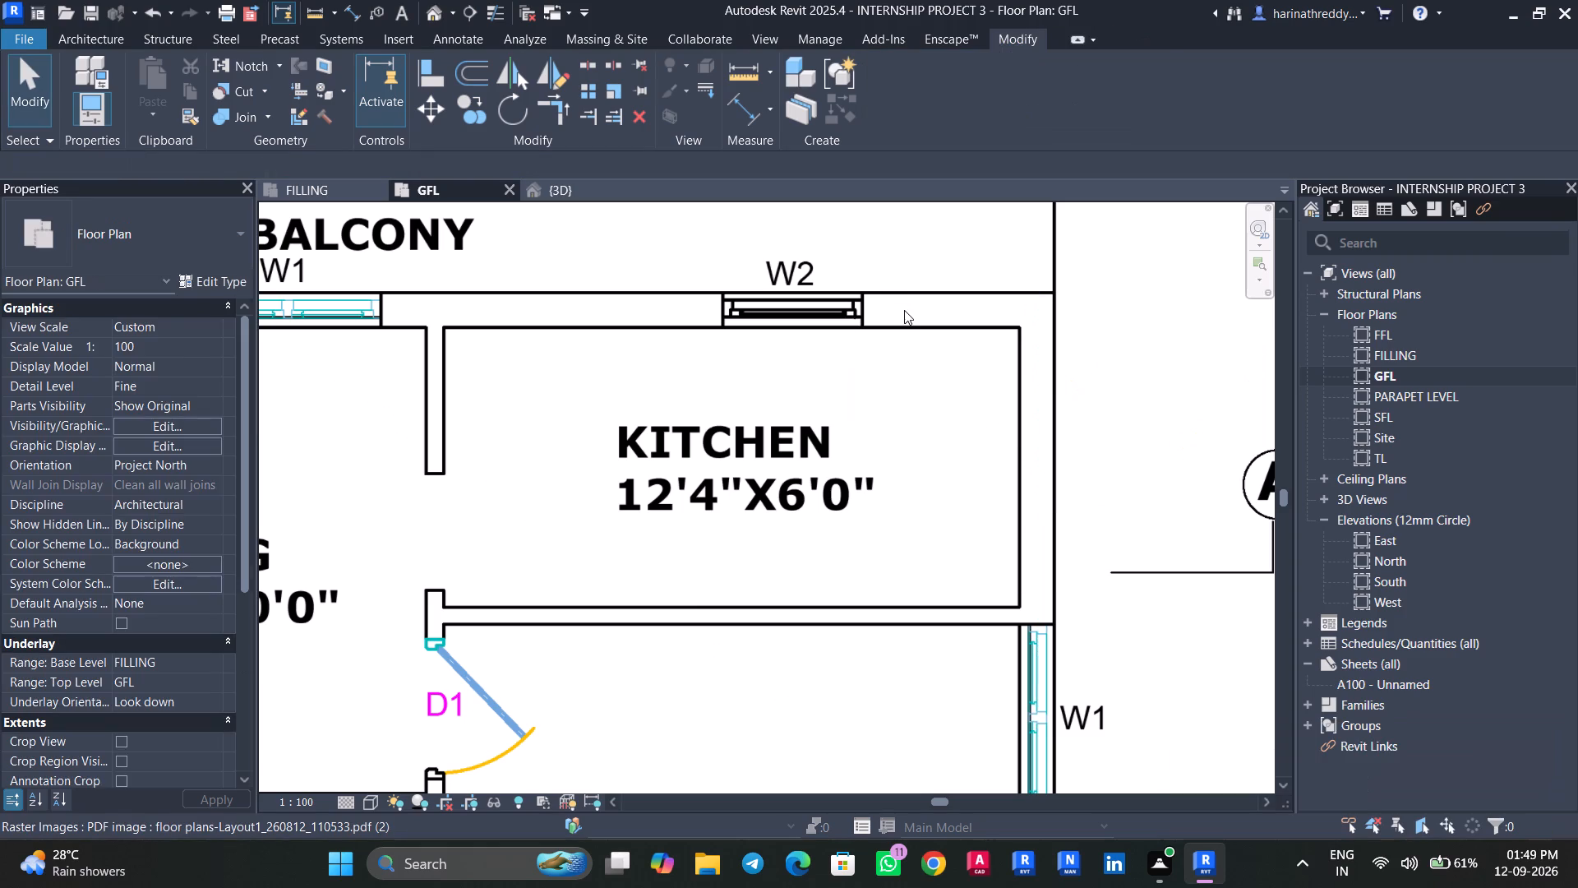
{"action": "key", "text": "Escape"}
{"action": "left_click", "coordinate": [544, 195]}
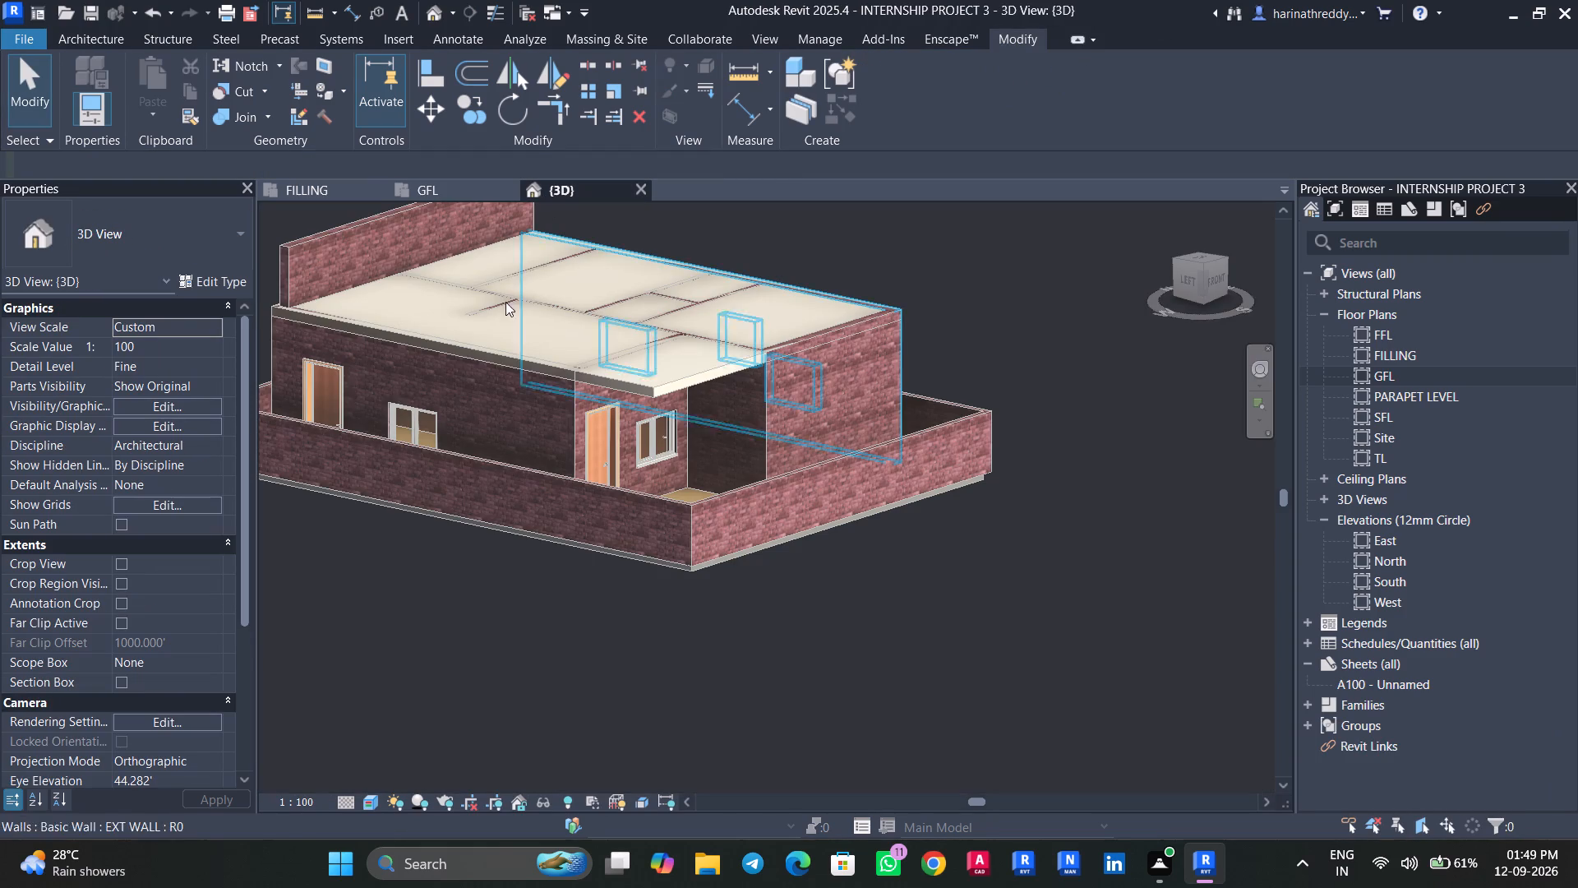
{"action": "scroll", "coordinate": [255, 271], "scroll_direction": "up", "scroll_amount": 4}
{"action": "scroll", "coordinate": [388, 618], "scroll_direction": "down", "scroll_amount": 2}
{"action": "middle_click_drag", "start_coordinate": [395, 607], "coordinate": [677, 648], "text": "shift"}
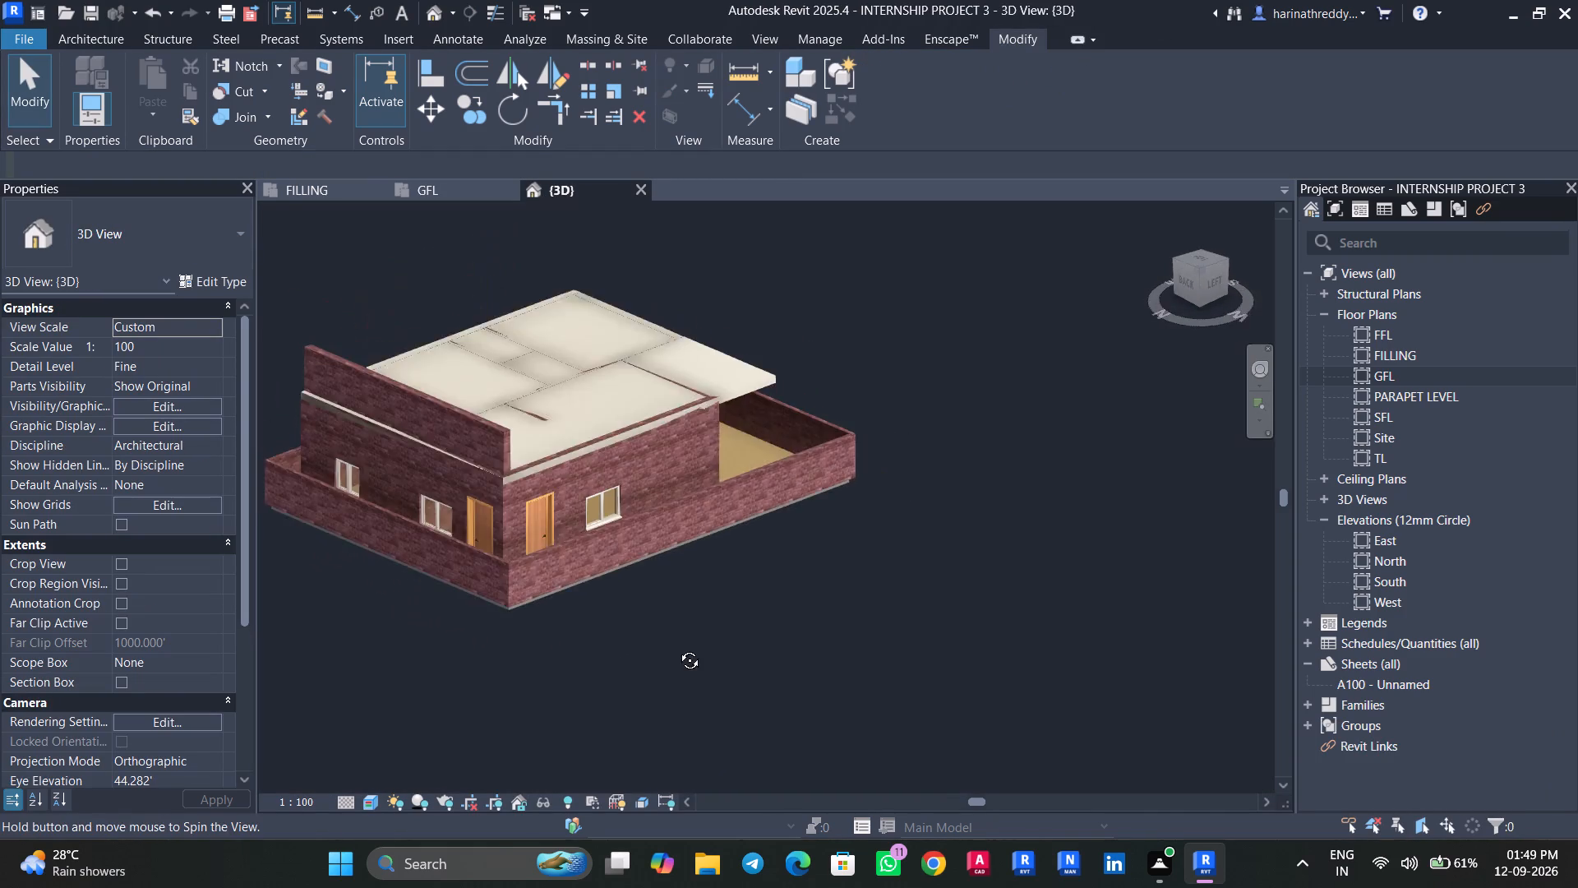
{"action": "middle_click_drag", "start_coordinate": [677, 648], "coordinate": [677, 631], "text": "shift"}
{"action": "scroll", "coordinate": [542, 460], "scroll_direction": "up", "scroll_amount": 13}
{"action": "scroll", "coordinate": [708, 528], "scroll_direction": "up", "scroll_amount": 6}
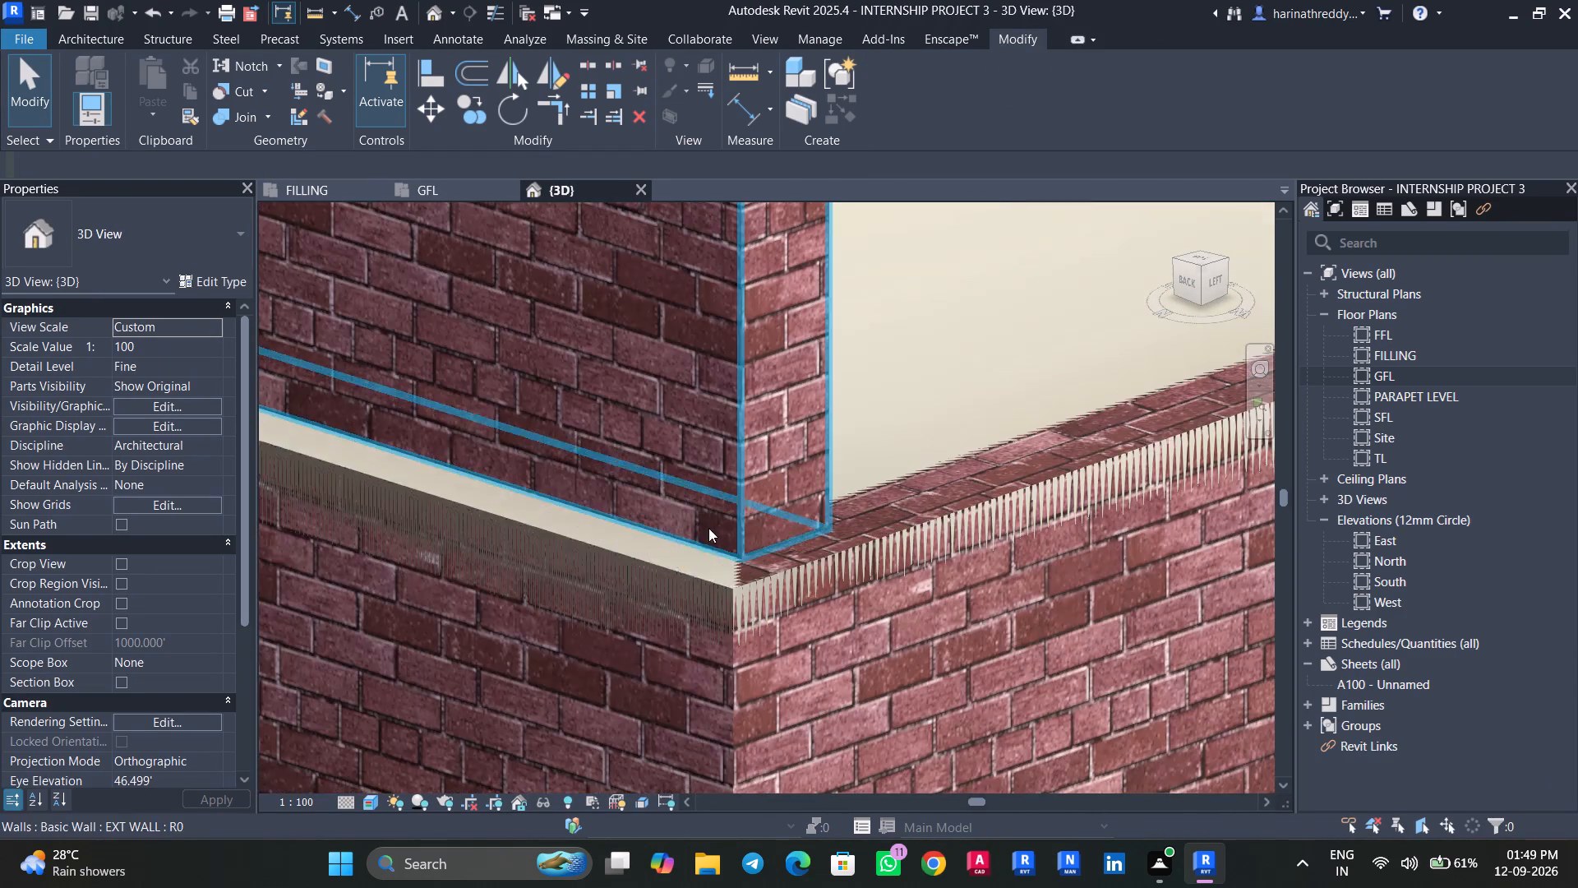
{"action": "scroll", "coordinate": [774, 580], "scroll_direction": "down", "scroll_amount": 4}
{"action": "middle_click_drag", "start_coordinate": [781, 567], "coordinate": [749, 650], "text": "shift"}
{"action": "scroll", "coordinate": [739, 618], "scroll_direction": "down", "scroll_amount": 8}
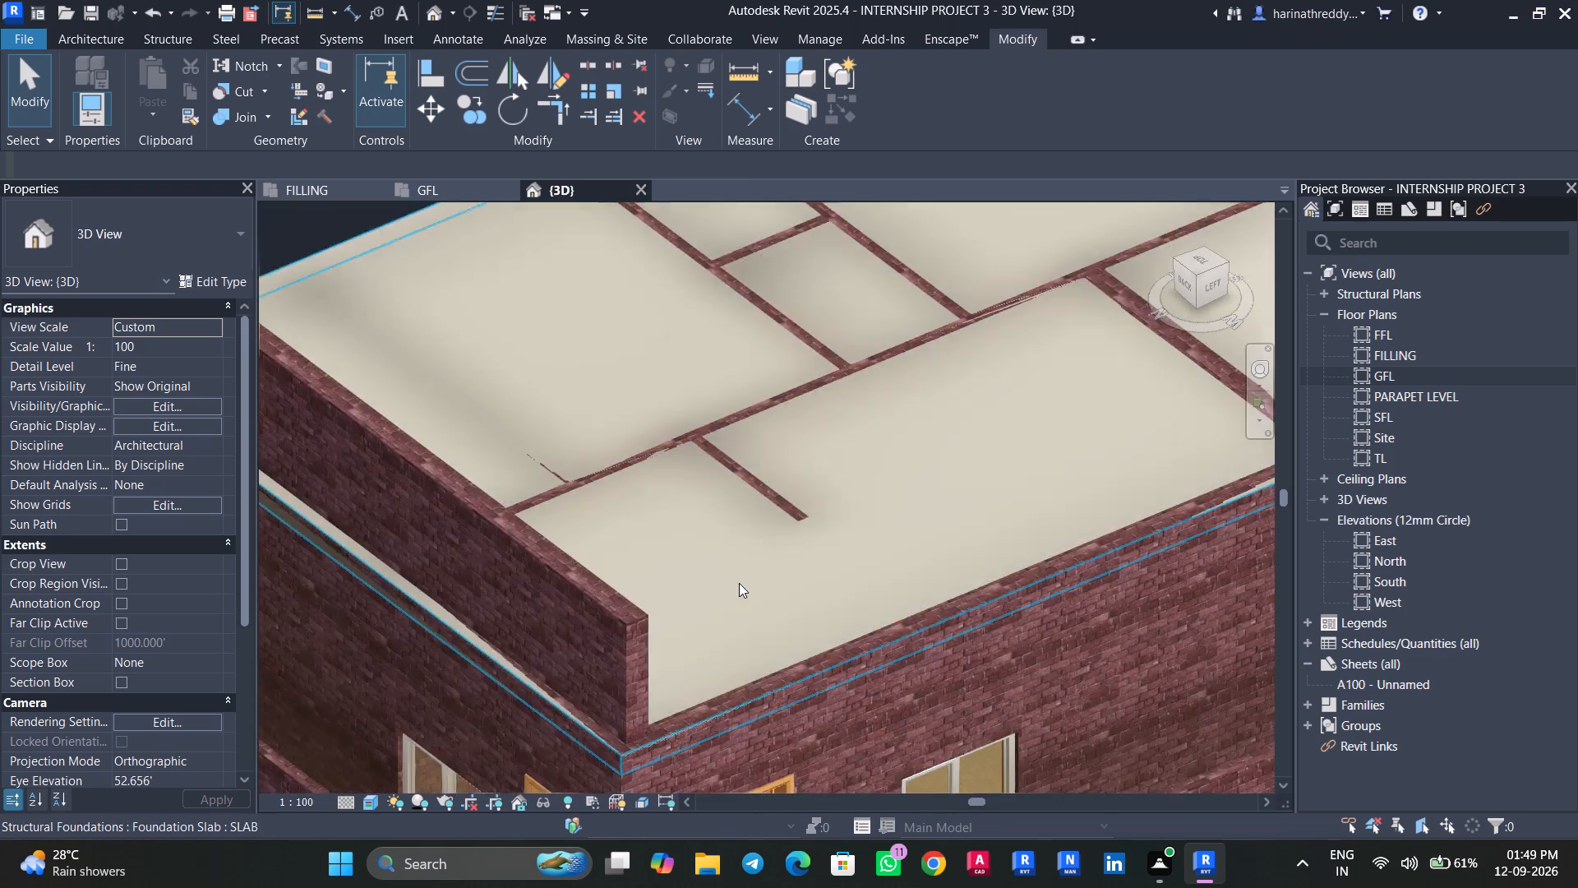
{"action": "scroll", "coordinate": [739, 583], "scroll_direction": "down", "scroll_amount": 2}
{"action": "middle_click_drag", "start_coordinate": [725, 604], "coordinate": [709, 775], "text": "shift"}
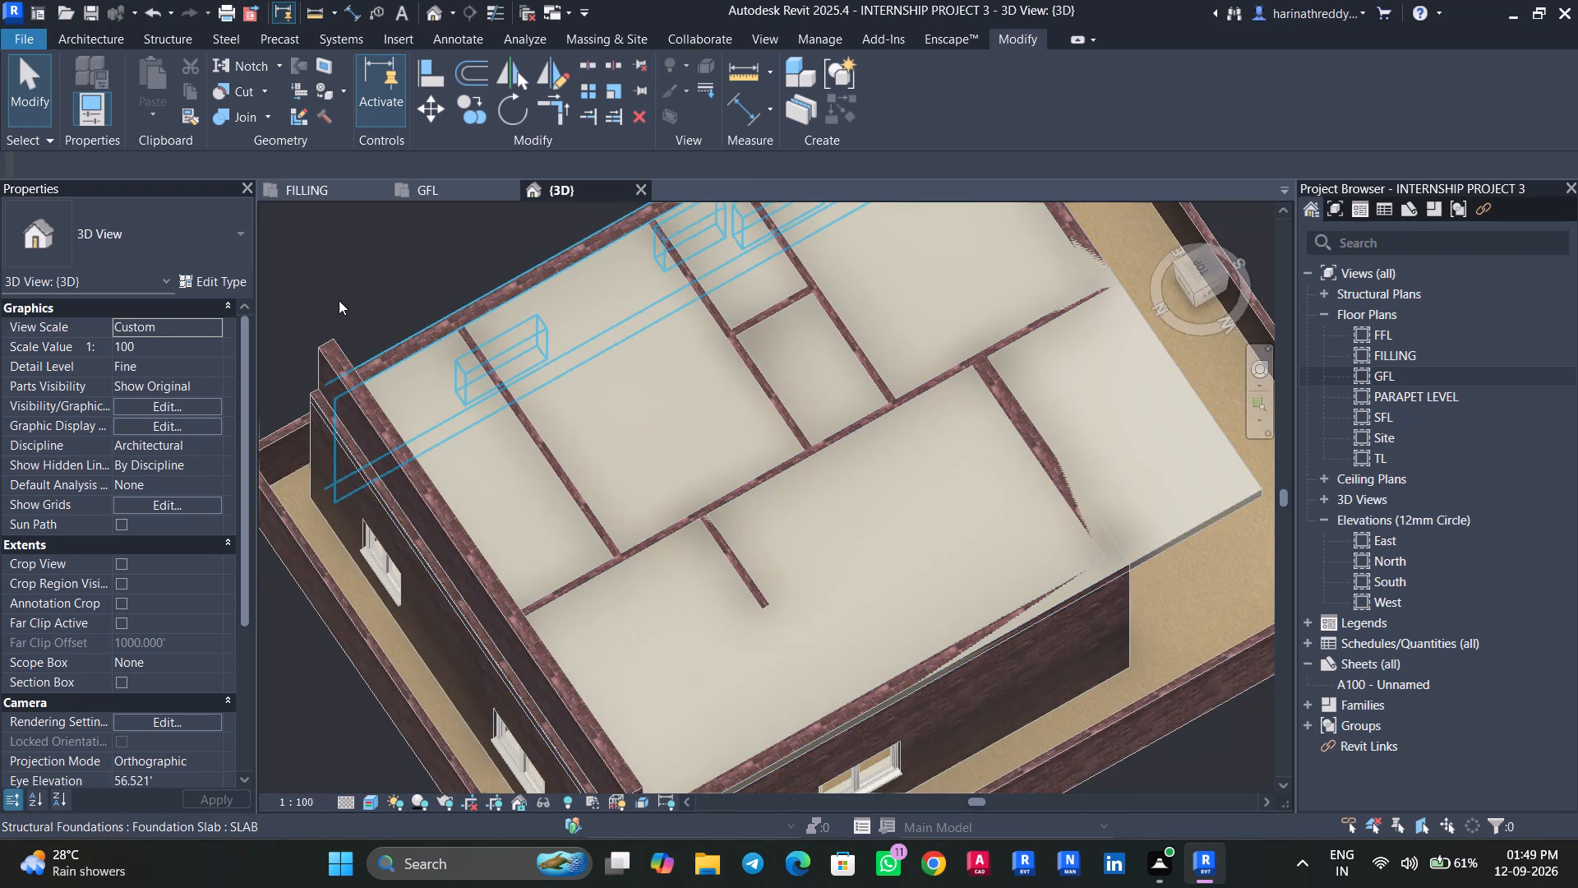
Open the SFL floor plan and look it over.
{"action": "double_click", "coordinate": [1397, 416]}
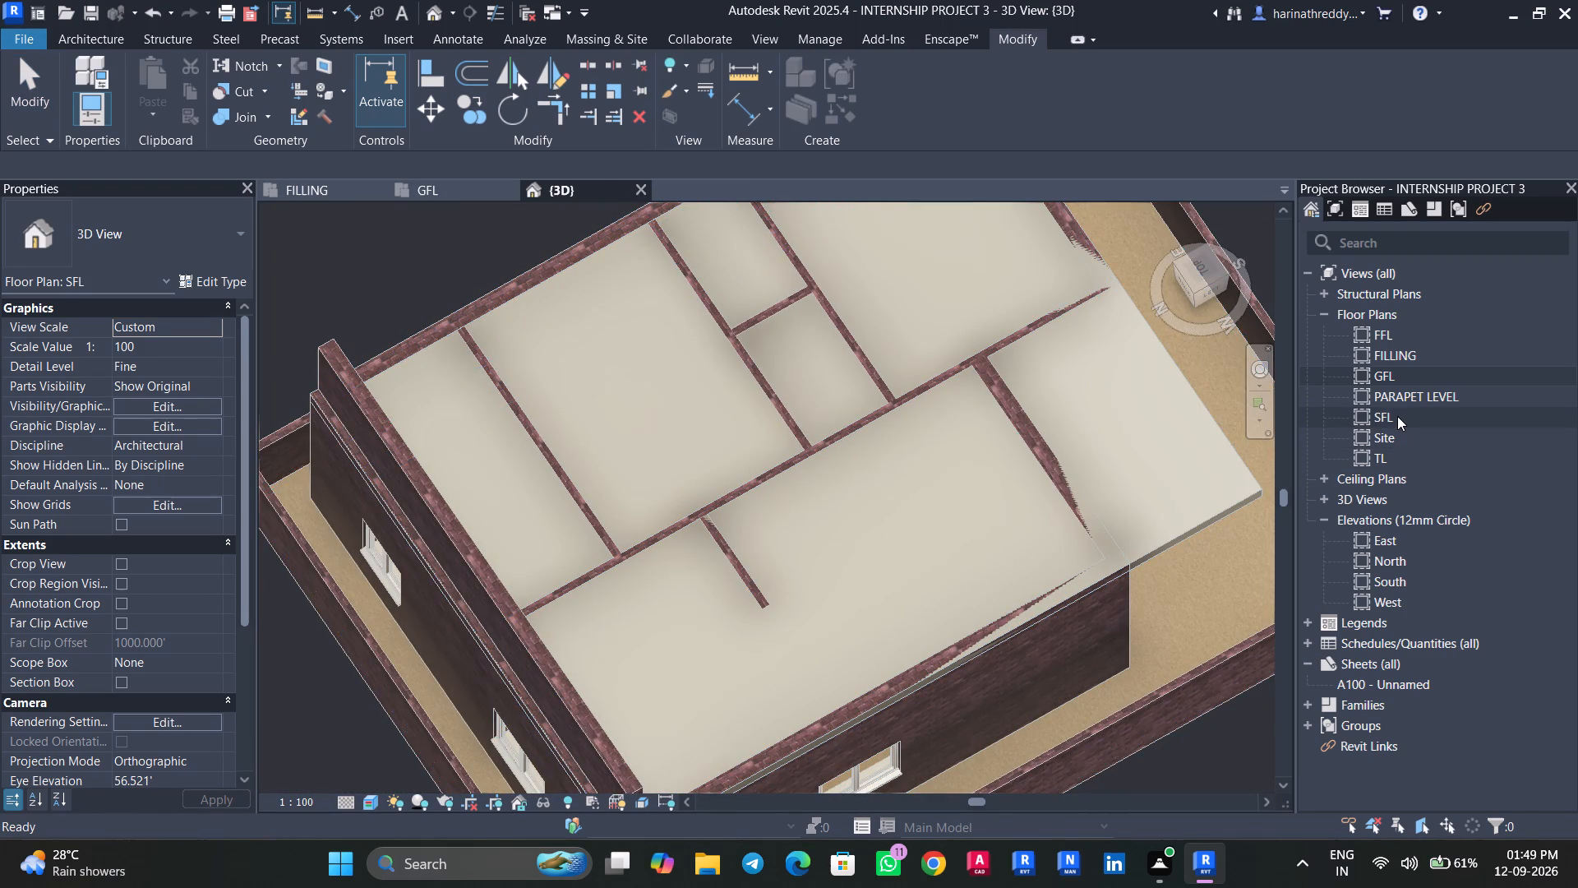
{"action": "scroll", "coordinate": [897, 440], "scroll_direction": "down", "scroll_amount": 5}
{"action": "scroll", "coordinate": [897, 440], "scroll_direction": "up", "scroll_amount": 2}
{"action": "scroll", "coordinate": [897, 440], "scroll_direction": "down", "scroll_amount": 1}
{"action": "scroll", "coordinate": [897, 440], "scroll_direction": "up", "scroll_amount": 5}
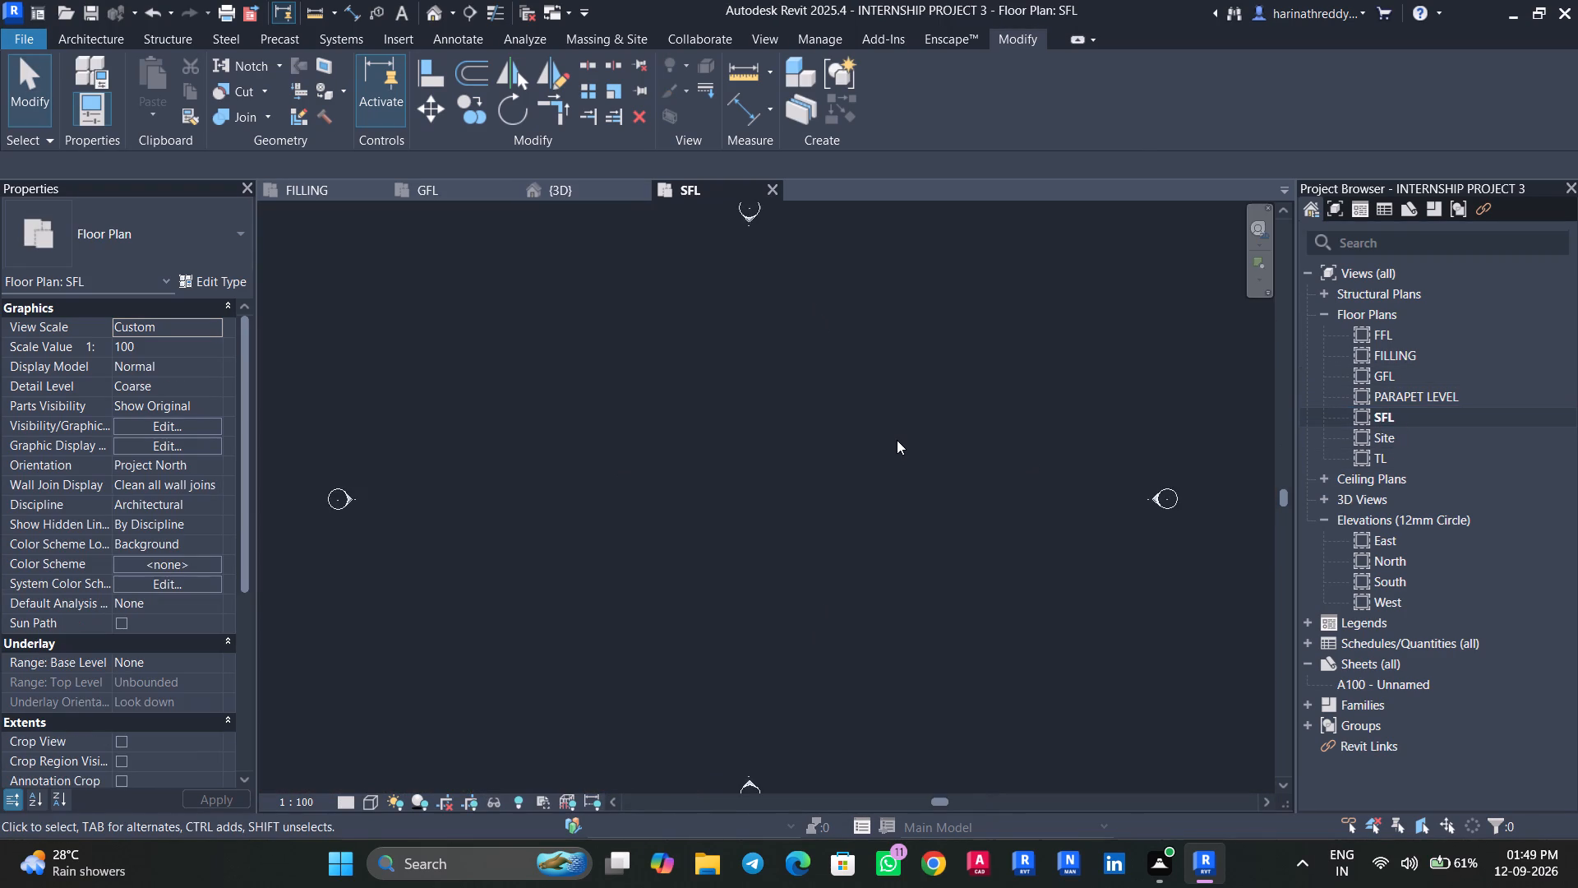
{"action": "scroll", "coordinate": [897, 440], "scroll_direction": "up", "scroll_amount": 2}
{"action": "scroll", "coordinate": [581, 360], "scroll_direction": "down", "scroll_amount": 6}
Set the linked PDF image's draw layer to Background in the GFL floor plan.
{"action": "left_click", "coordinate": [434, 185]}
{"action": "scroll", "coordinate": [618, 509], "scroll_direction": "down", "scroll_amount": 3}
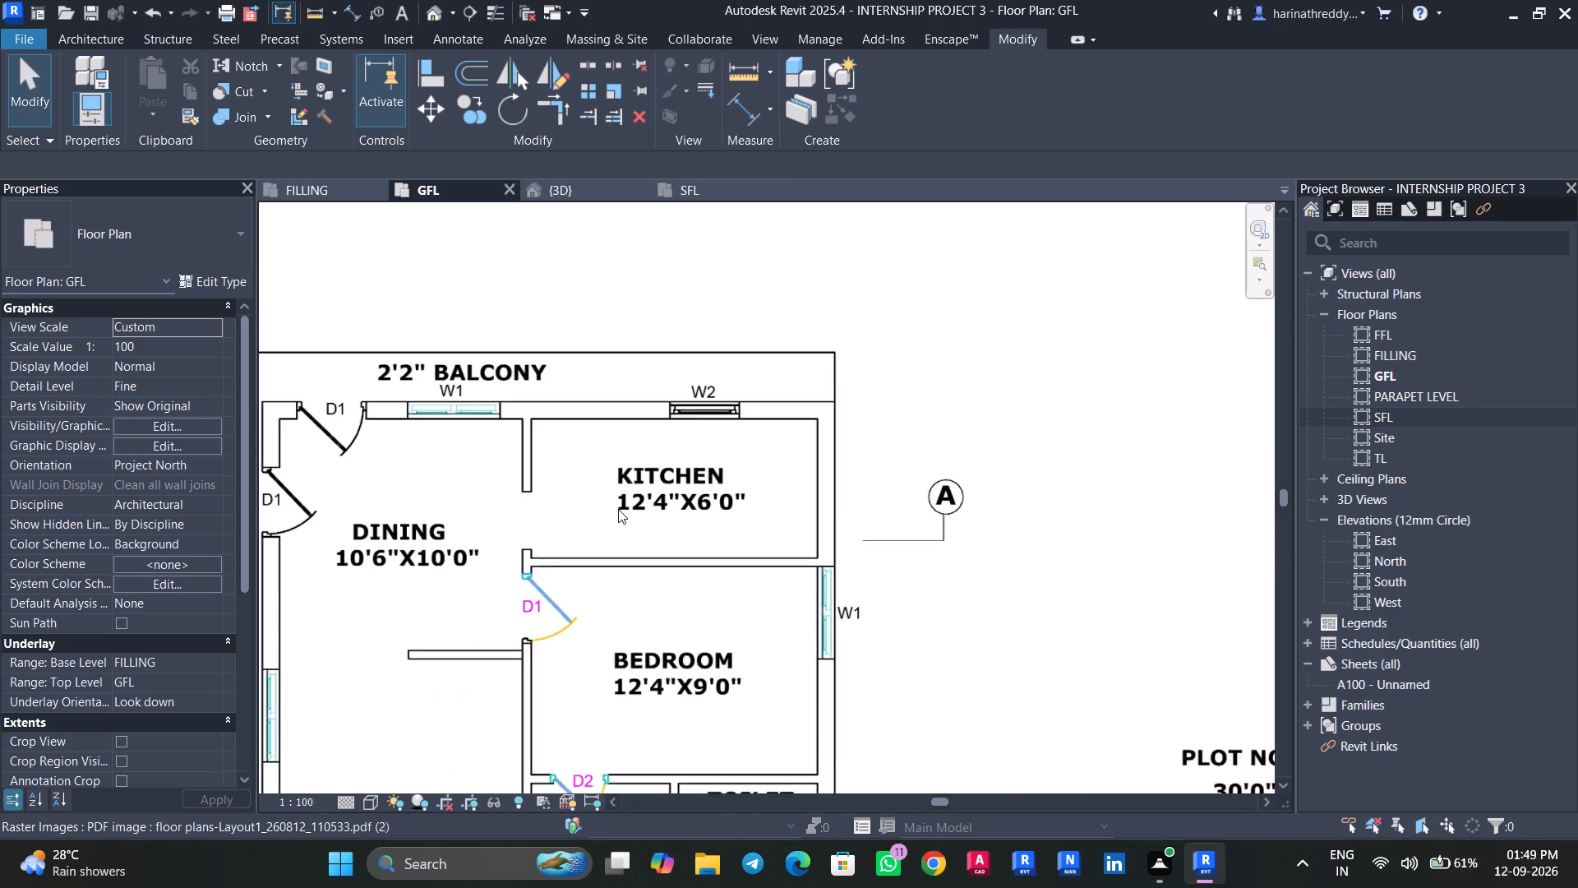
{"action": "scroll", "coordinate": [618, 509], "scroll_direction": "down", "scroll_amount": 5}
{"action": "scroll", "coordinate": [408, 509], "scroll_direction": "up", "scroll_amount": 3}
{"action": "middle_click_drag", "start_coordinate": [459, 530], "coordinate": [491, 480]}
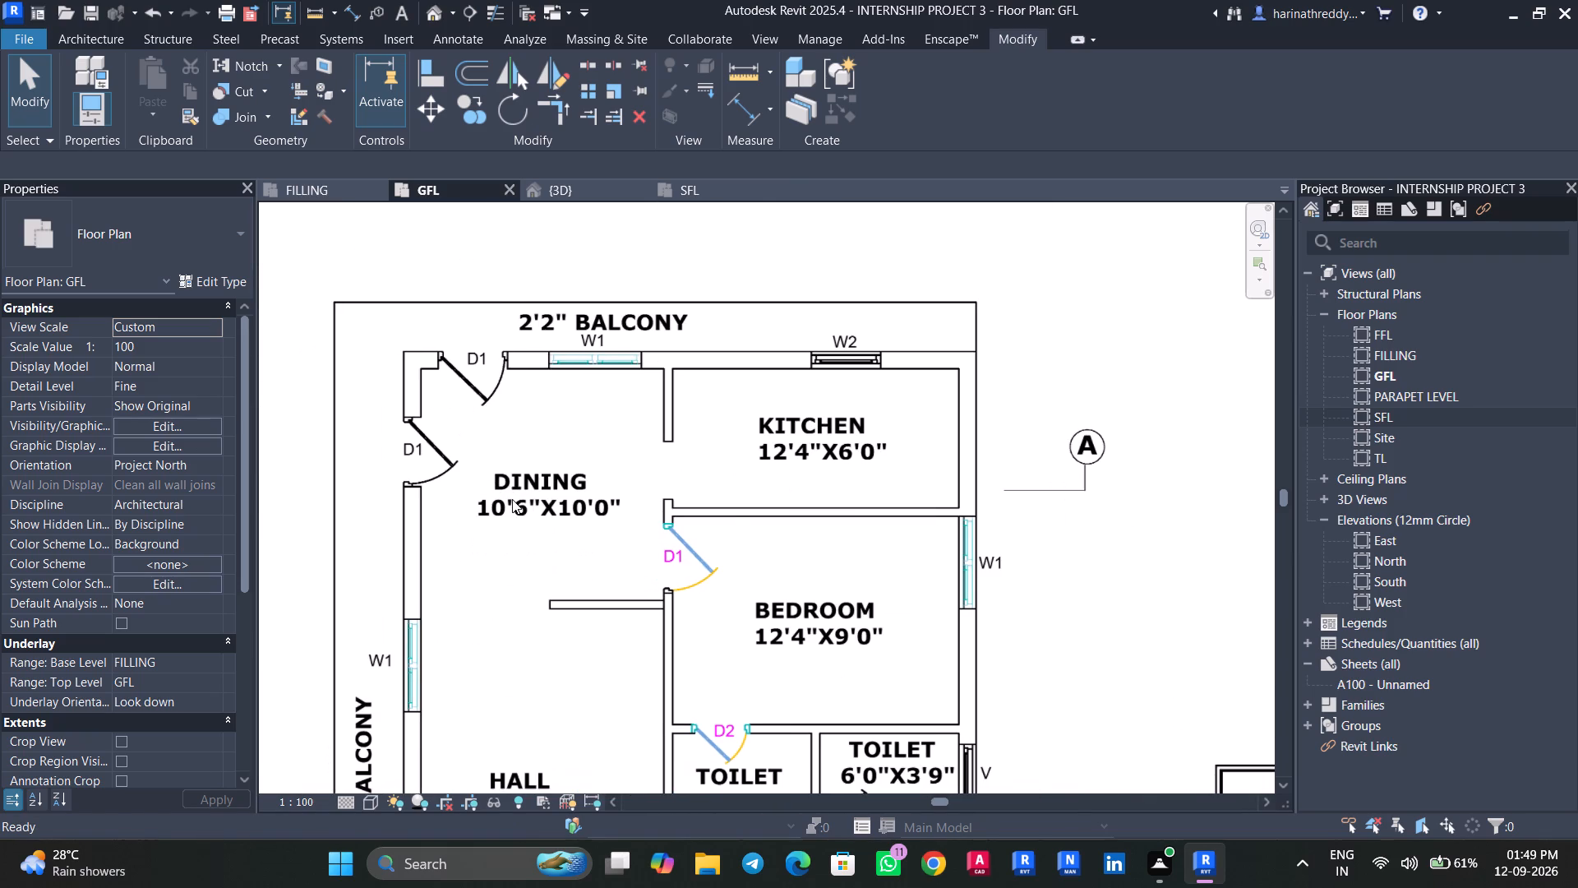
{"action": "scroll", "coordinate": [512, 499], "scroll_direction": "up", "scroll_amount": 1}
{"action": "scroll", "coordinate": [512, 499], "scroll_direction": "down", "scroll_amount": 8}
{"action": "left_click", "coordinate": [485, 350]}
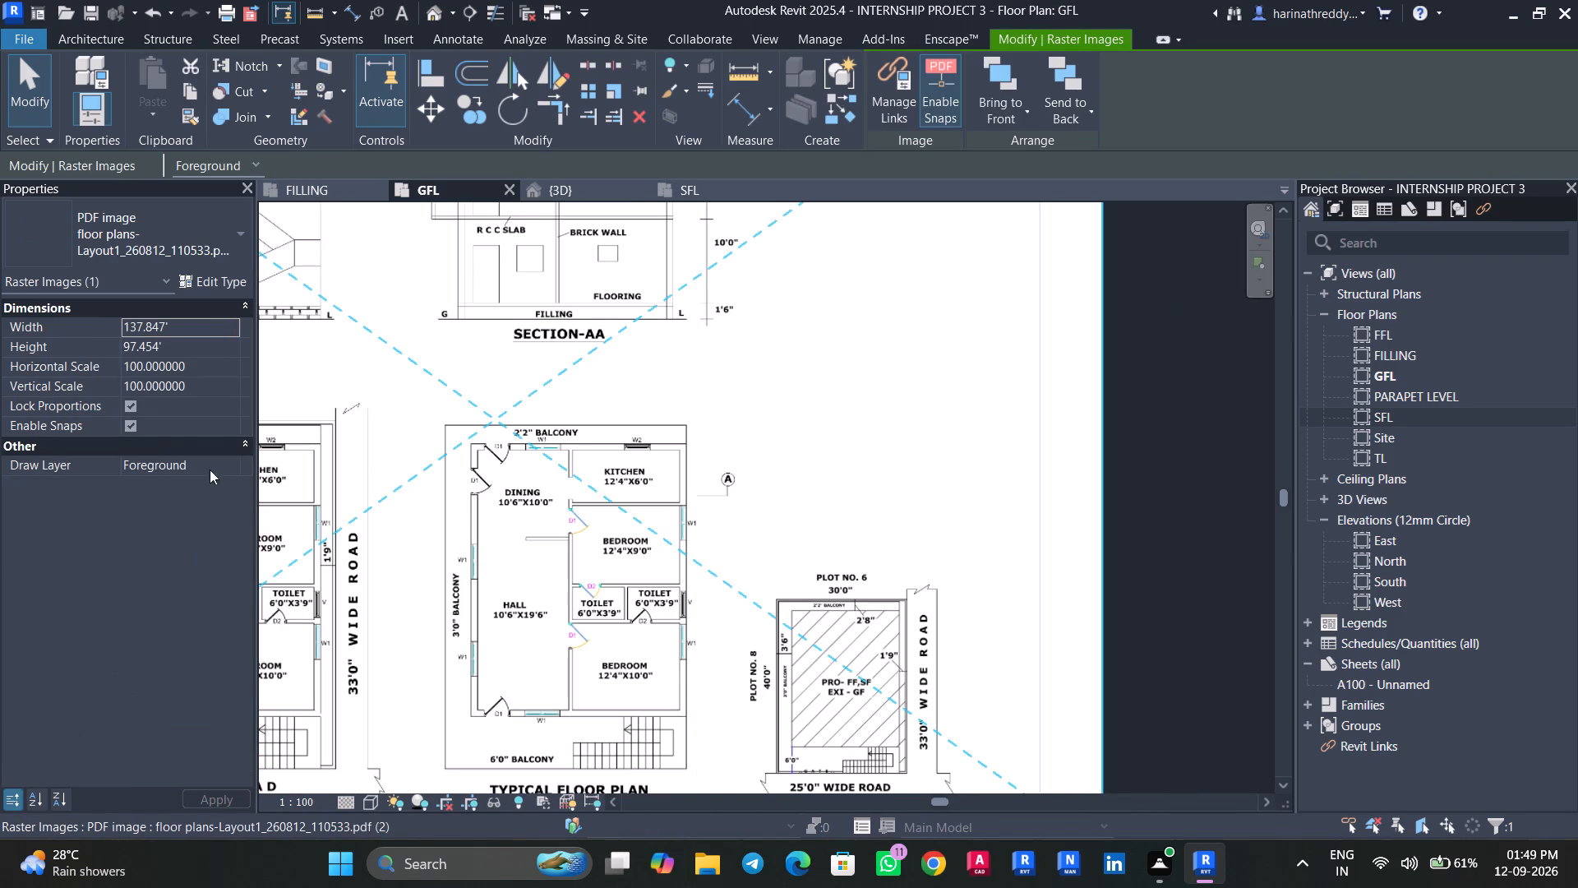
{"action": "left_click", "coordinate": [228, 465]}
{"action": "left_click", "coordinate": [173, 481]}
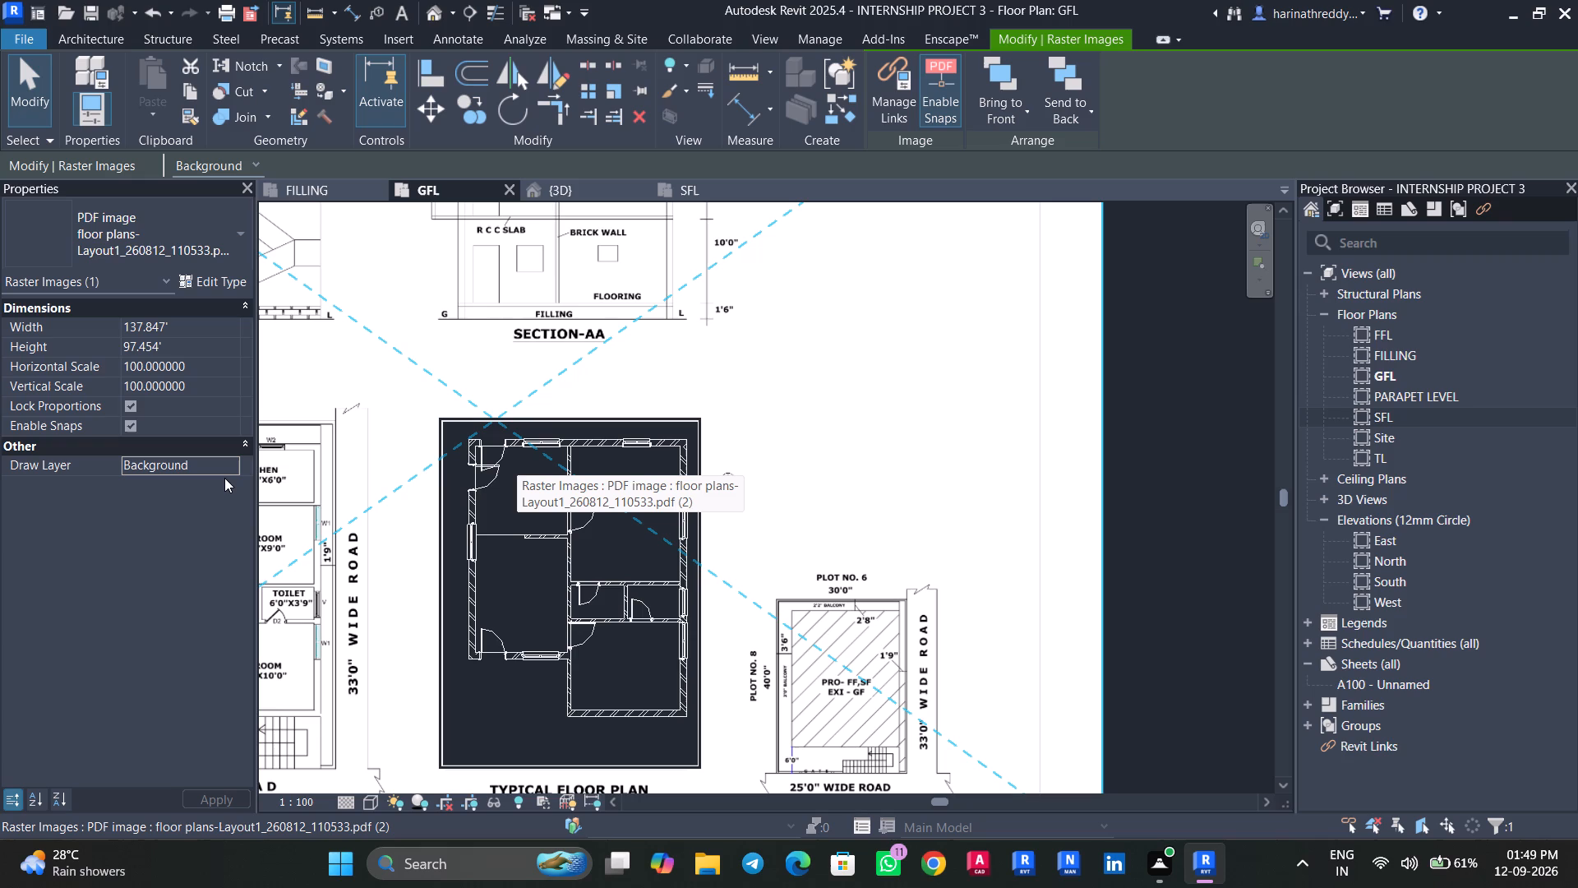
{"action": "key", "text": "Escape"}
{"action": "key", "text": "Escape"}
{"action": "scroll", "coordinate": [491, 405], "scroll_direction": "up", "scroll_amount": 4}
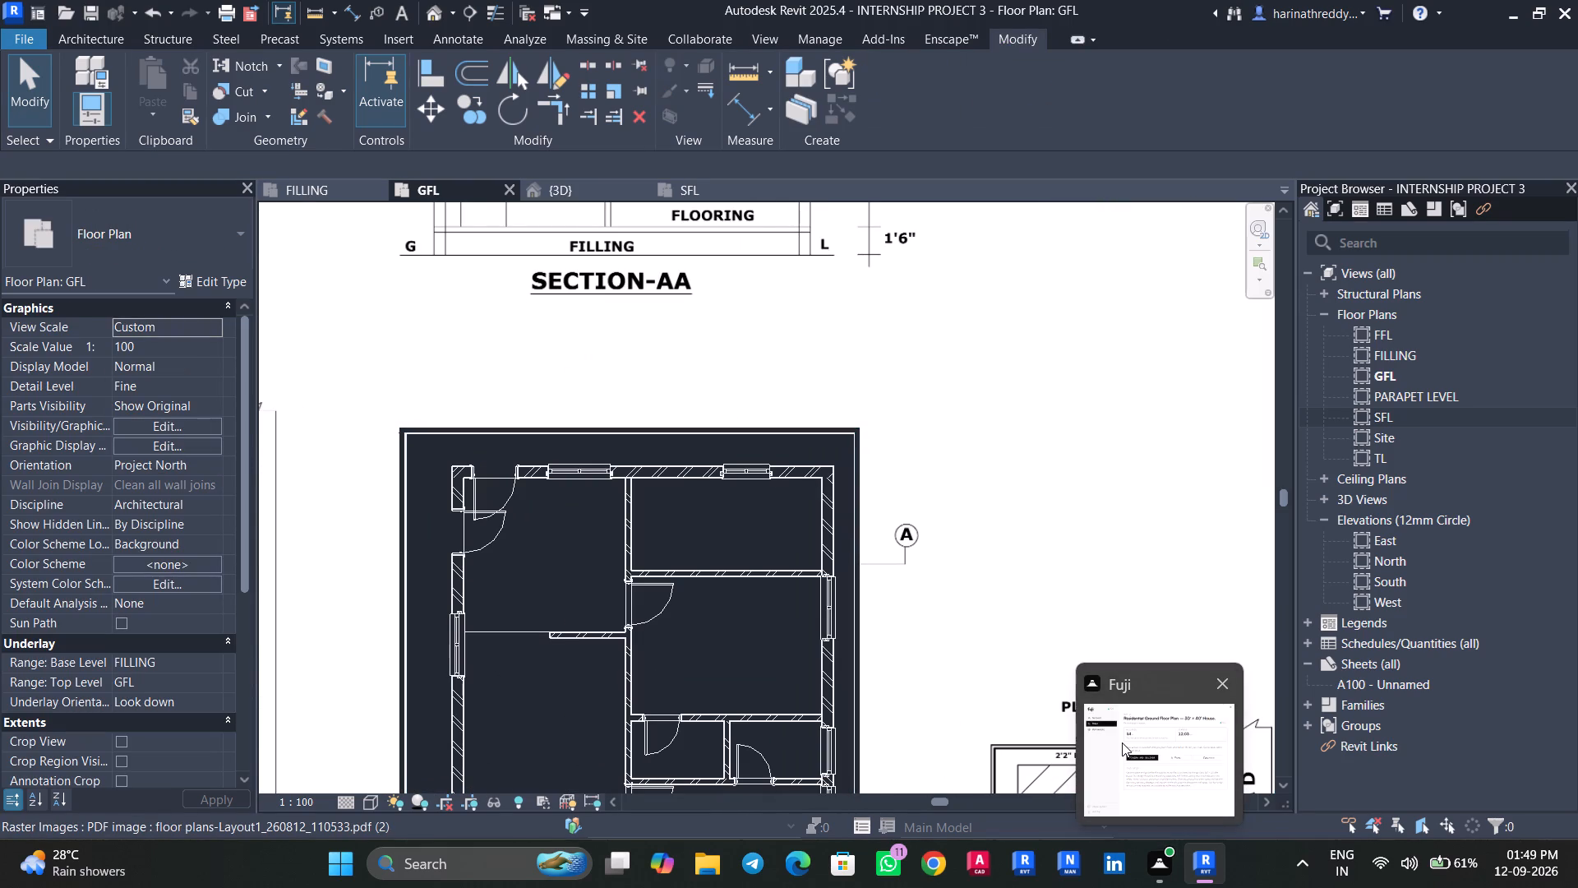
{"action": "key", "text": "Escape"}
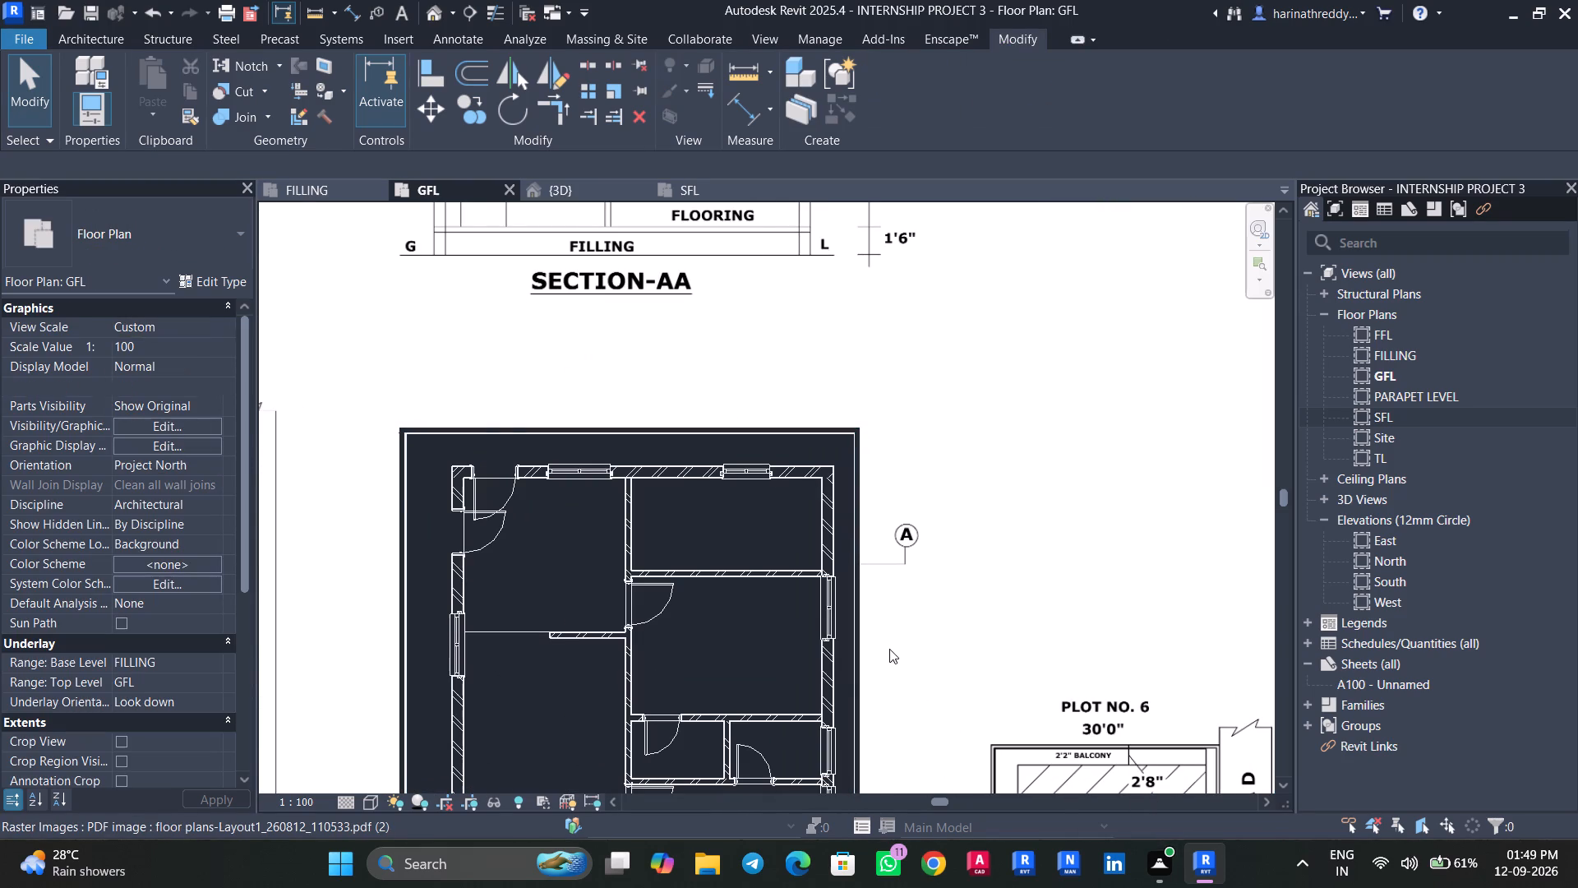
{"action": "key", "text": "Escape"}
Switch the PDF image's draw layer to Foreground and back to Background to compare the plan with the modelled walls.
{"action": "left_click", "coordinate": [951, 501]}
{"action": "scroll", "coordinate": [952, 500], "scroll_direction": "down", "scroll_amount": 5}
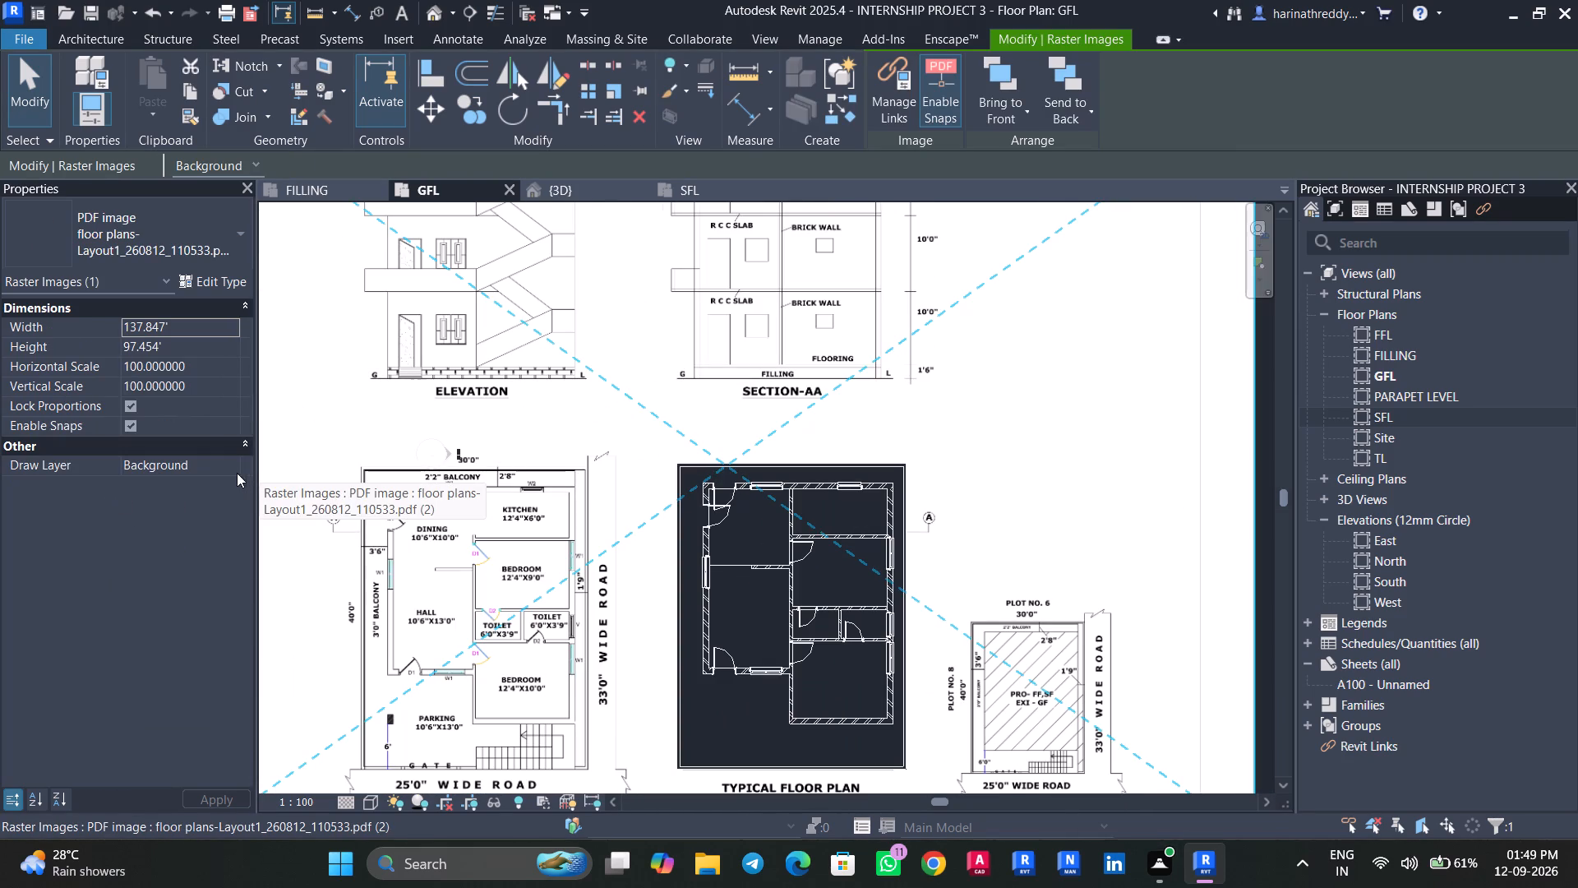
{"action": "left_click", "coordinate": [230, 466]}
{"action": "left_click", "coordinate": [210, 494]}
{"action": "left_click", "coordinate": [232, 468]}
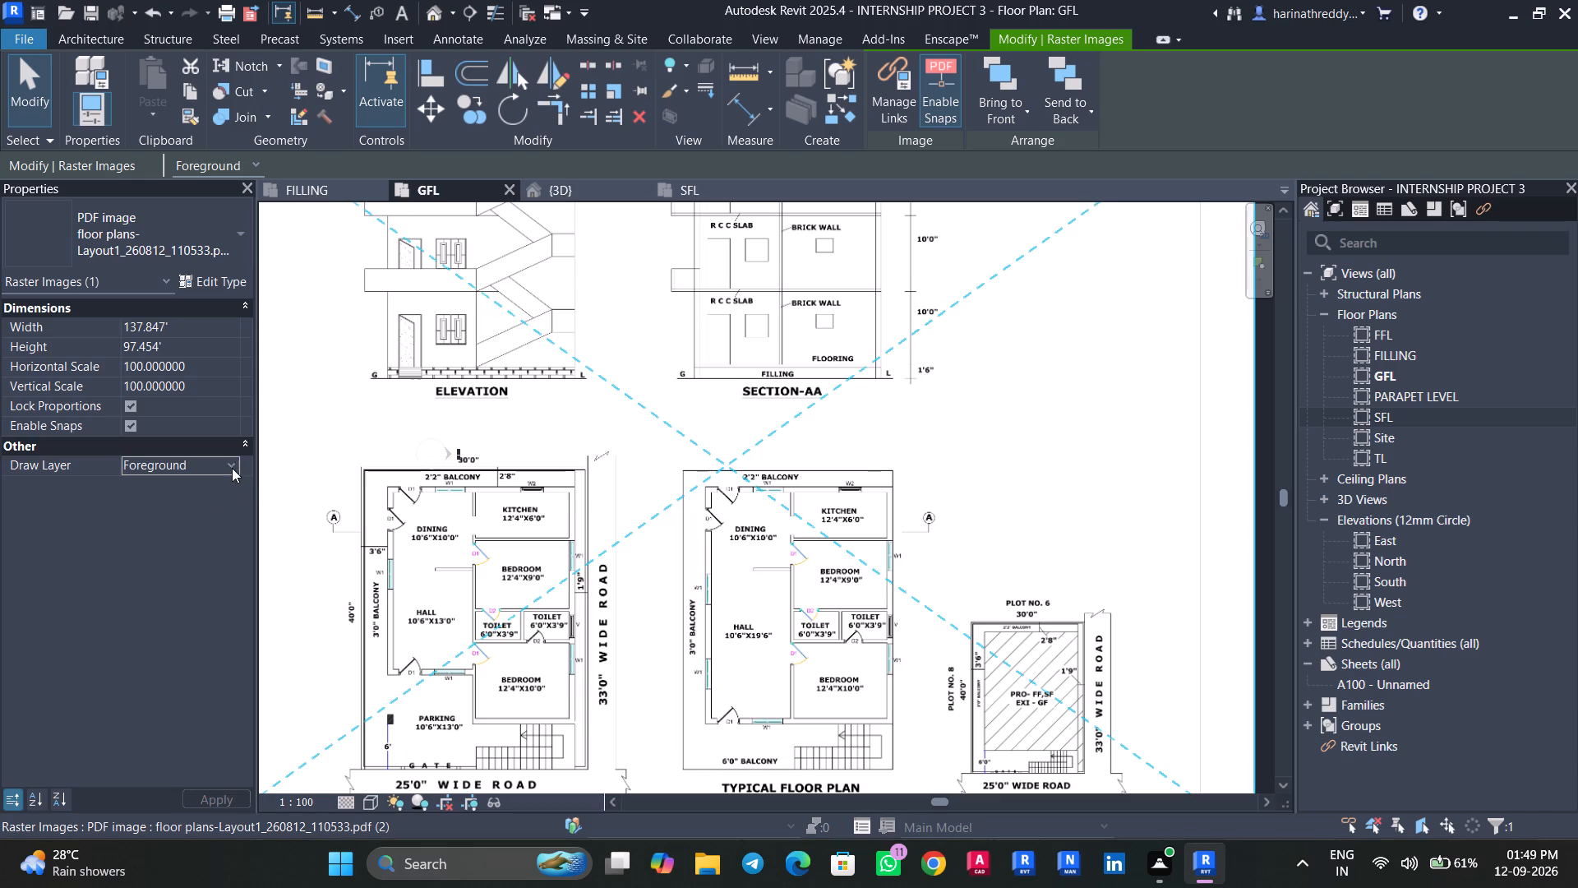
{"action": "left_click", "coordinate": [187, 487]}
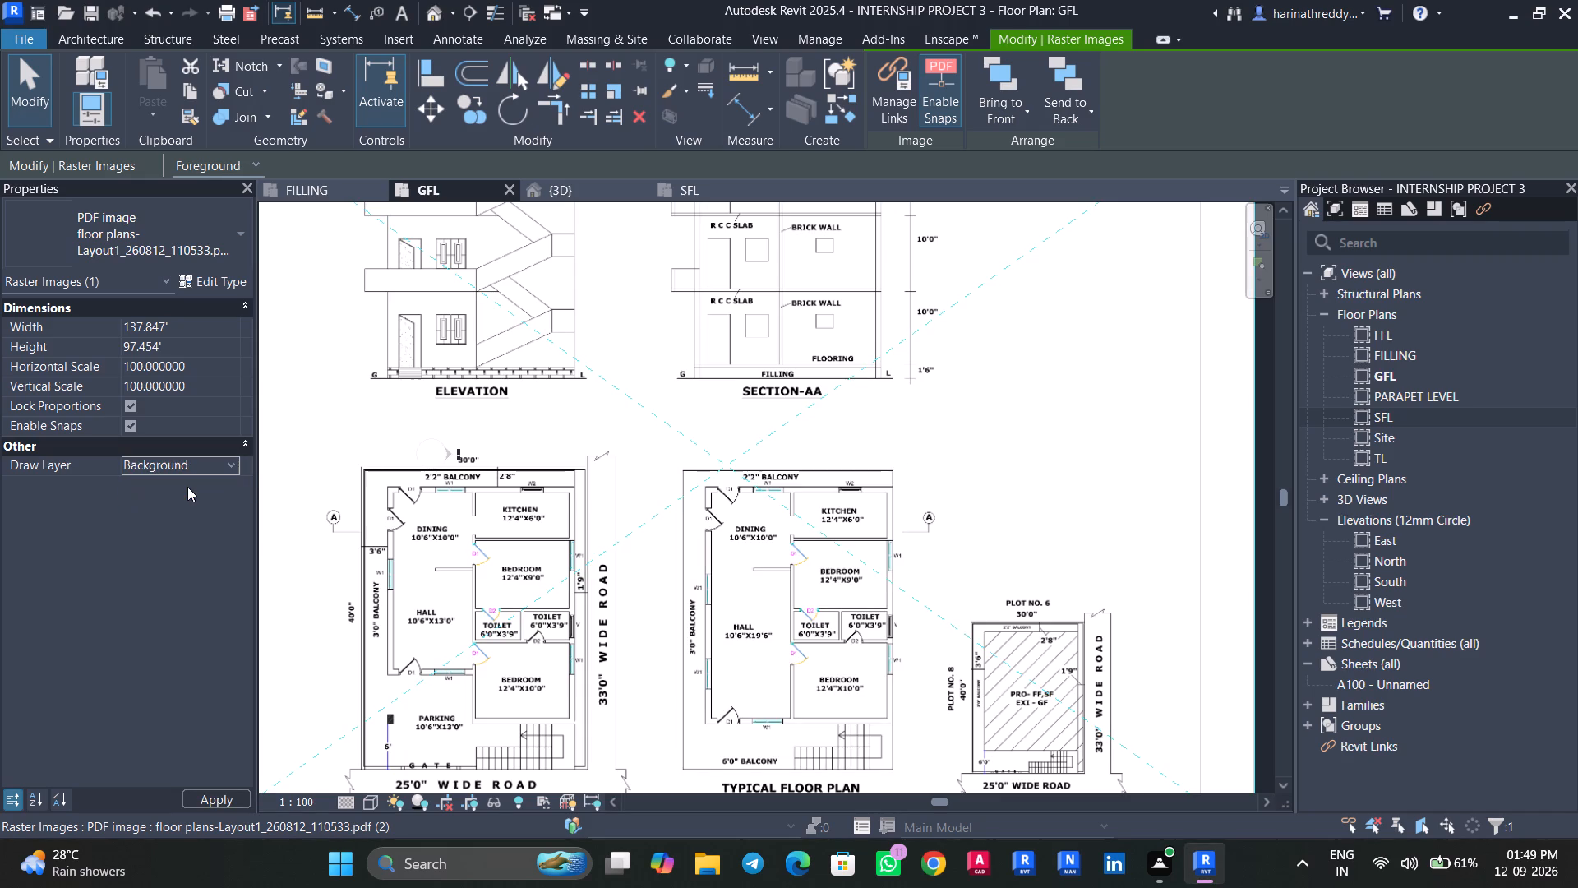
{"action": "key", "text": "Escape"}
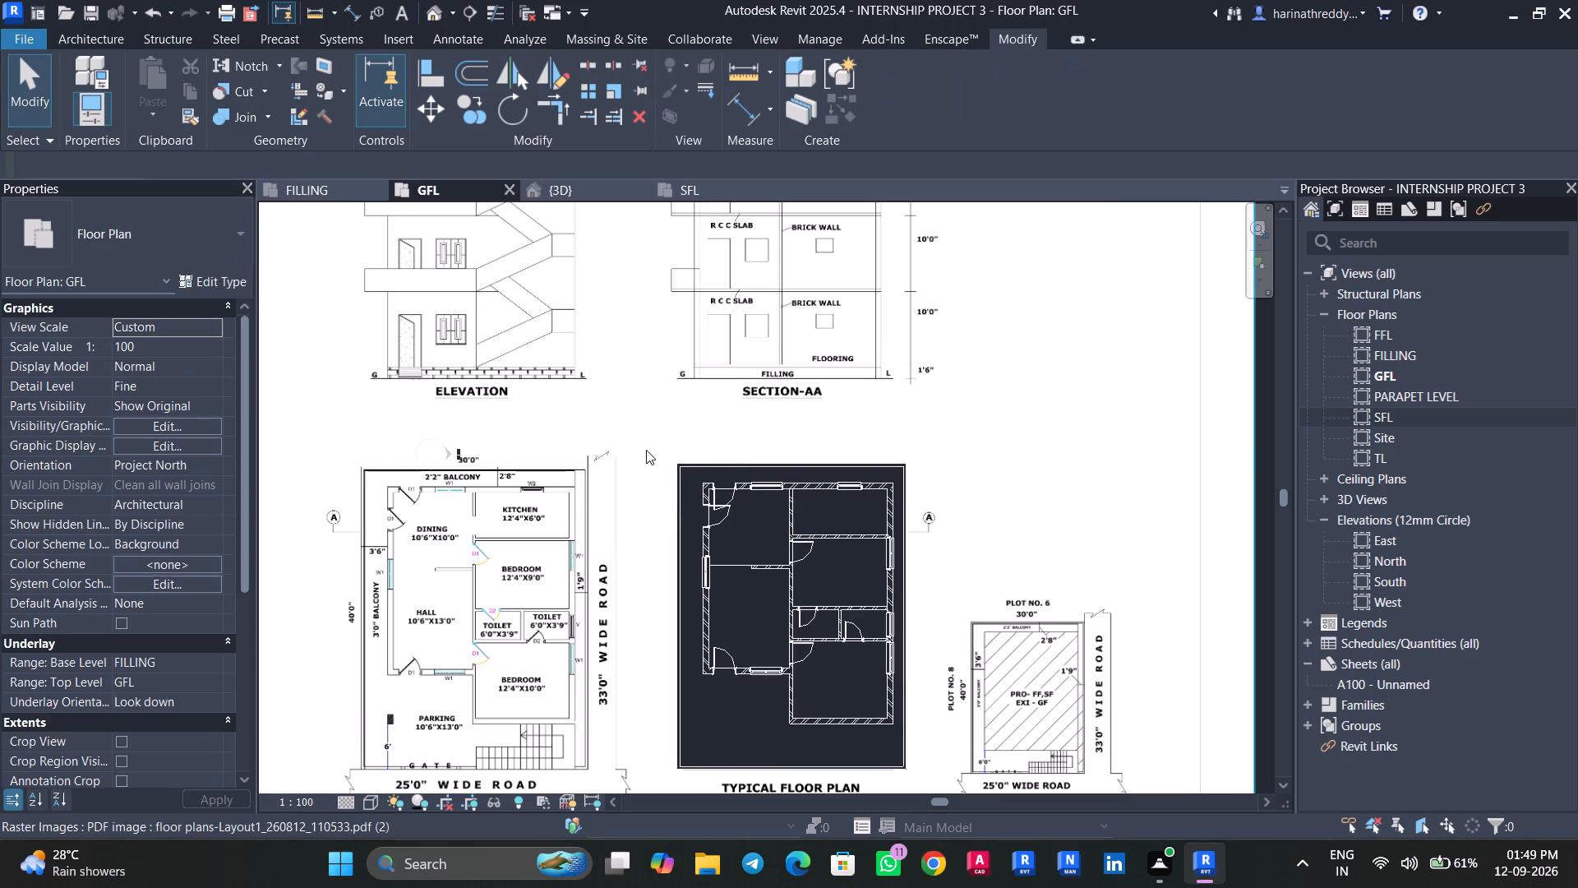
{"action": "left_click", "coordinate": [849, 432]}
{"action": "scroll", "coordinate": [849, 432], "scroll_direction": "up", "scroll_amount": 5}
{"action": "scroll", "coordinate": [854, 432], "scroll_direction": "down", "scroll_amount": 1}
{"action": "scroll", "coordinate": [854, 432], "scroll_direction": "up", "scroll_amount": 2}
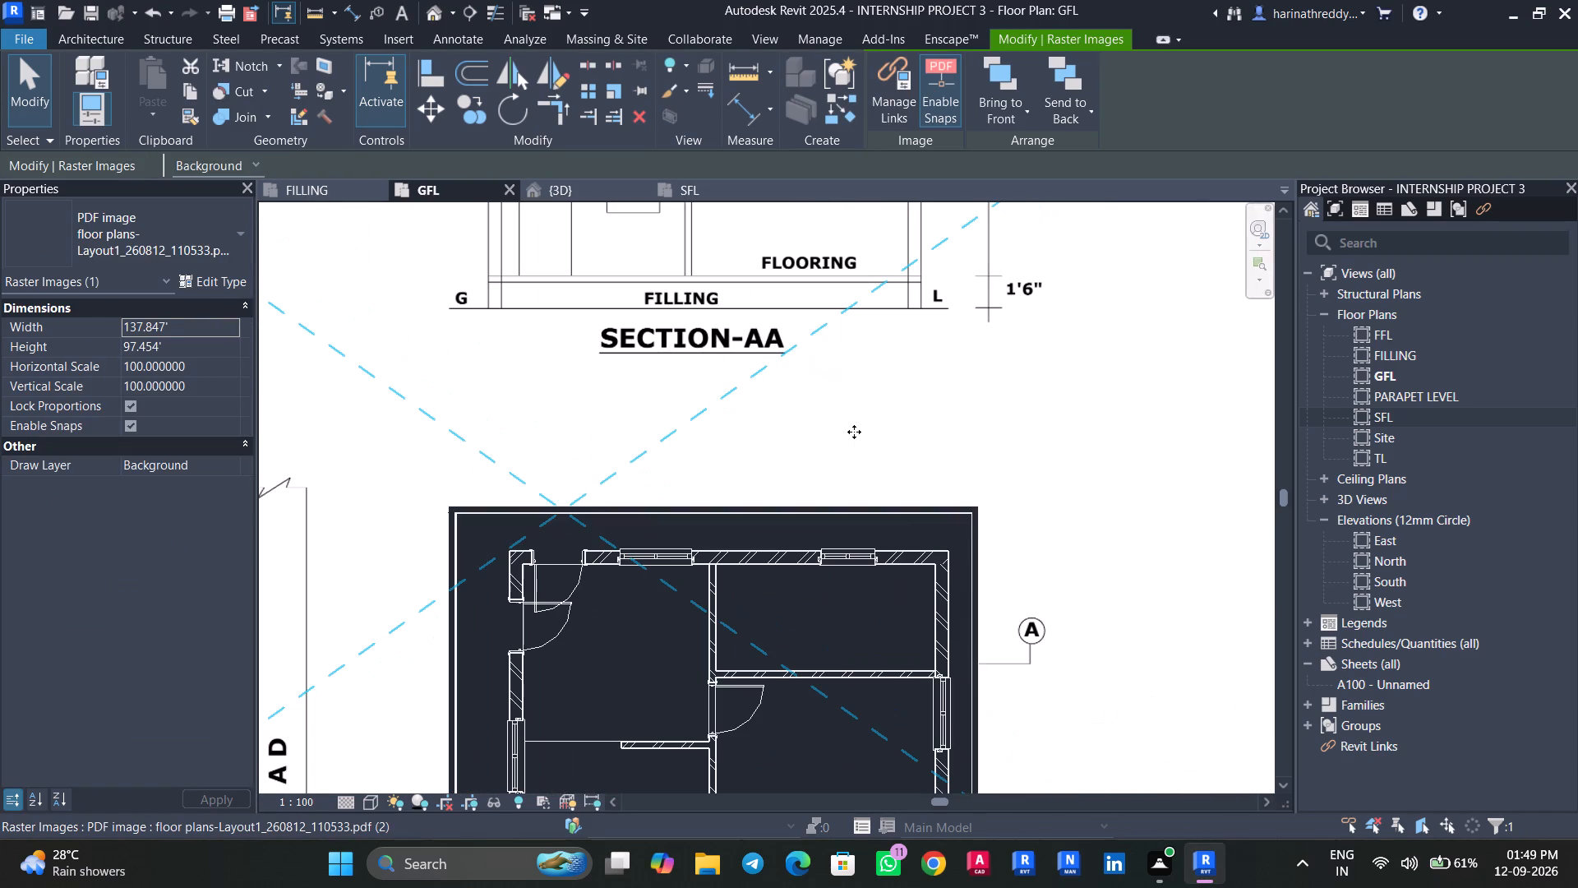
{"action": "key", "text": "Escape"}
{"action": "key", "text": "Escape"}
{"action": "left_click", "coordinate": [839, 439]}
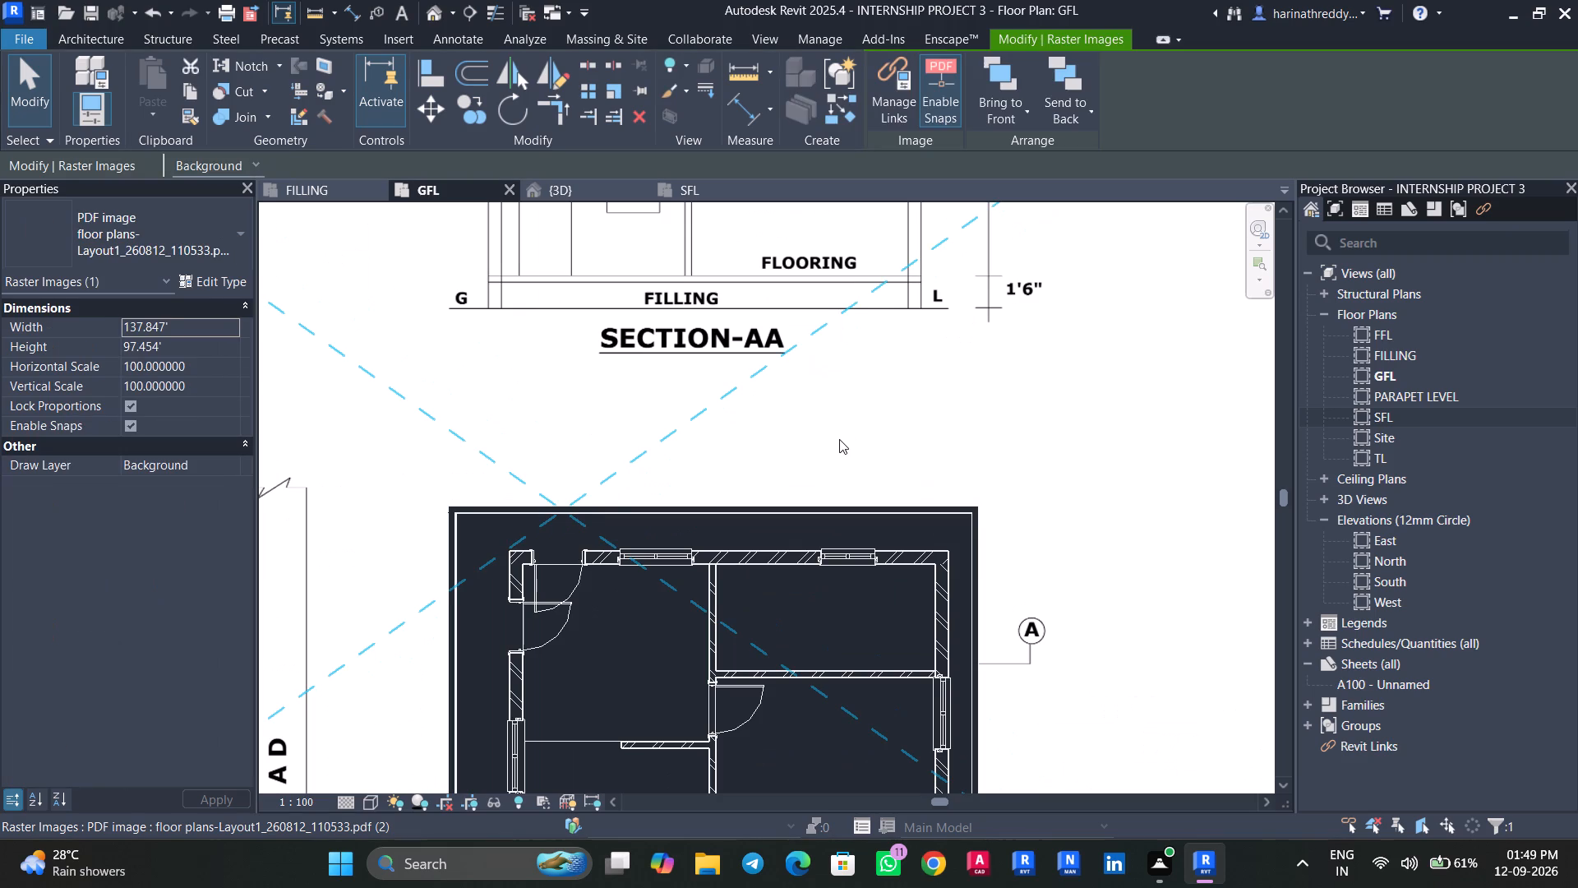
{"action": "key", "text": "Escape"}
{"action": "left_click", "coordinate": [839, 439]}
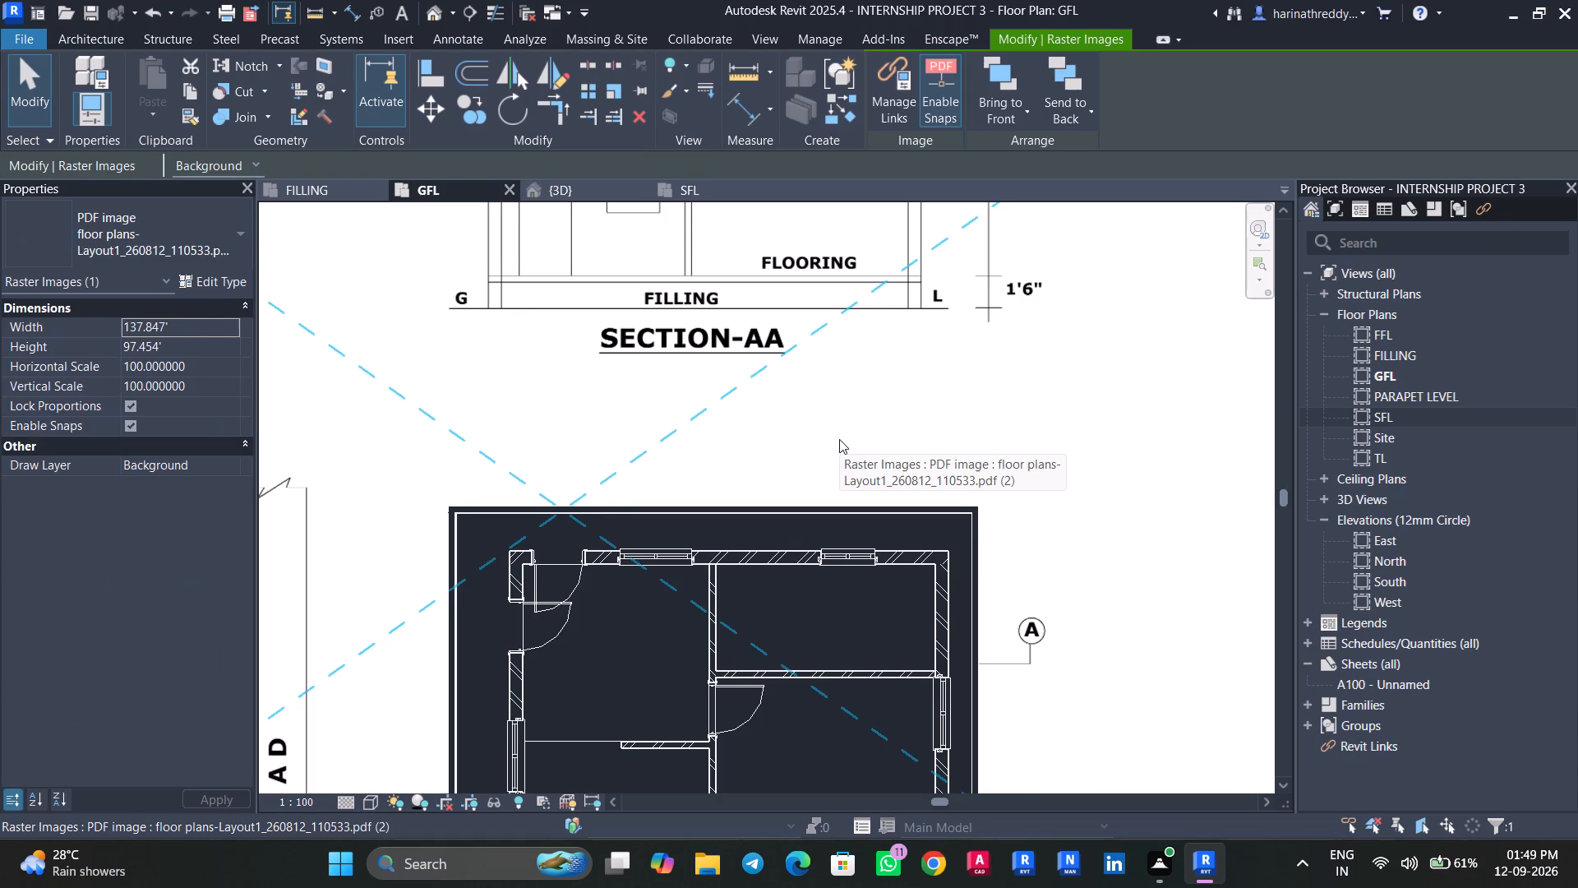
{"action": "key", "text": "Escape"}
Set the linked PDF image's draw layer to Foreground over the modelled house.
{"action": "scroll", "coordinate": [839, 439], "scroll_direction": "down", "scroll_amount": 6}
{"action": "left_click", "coordinate": [839, 439]}
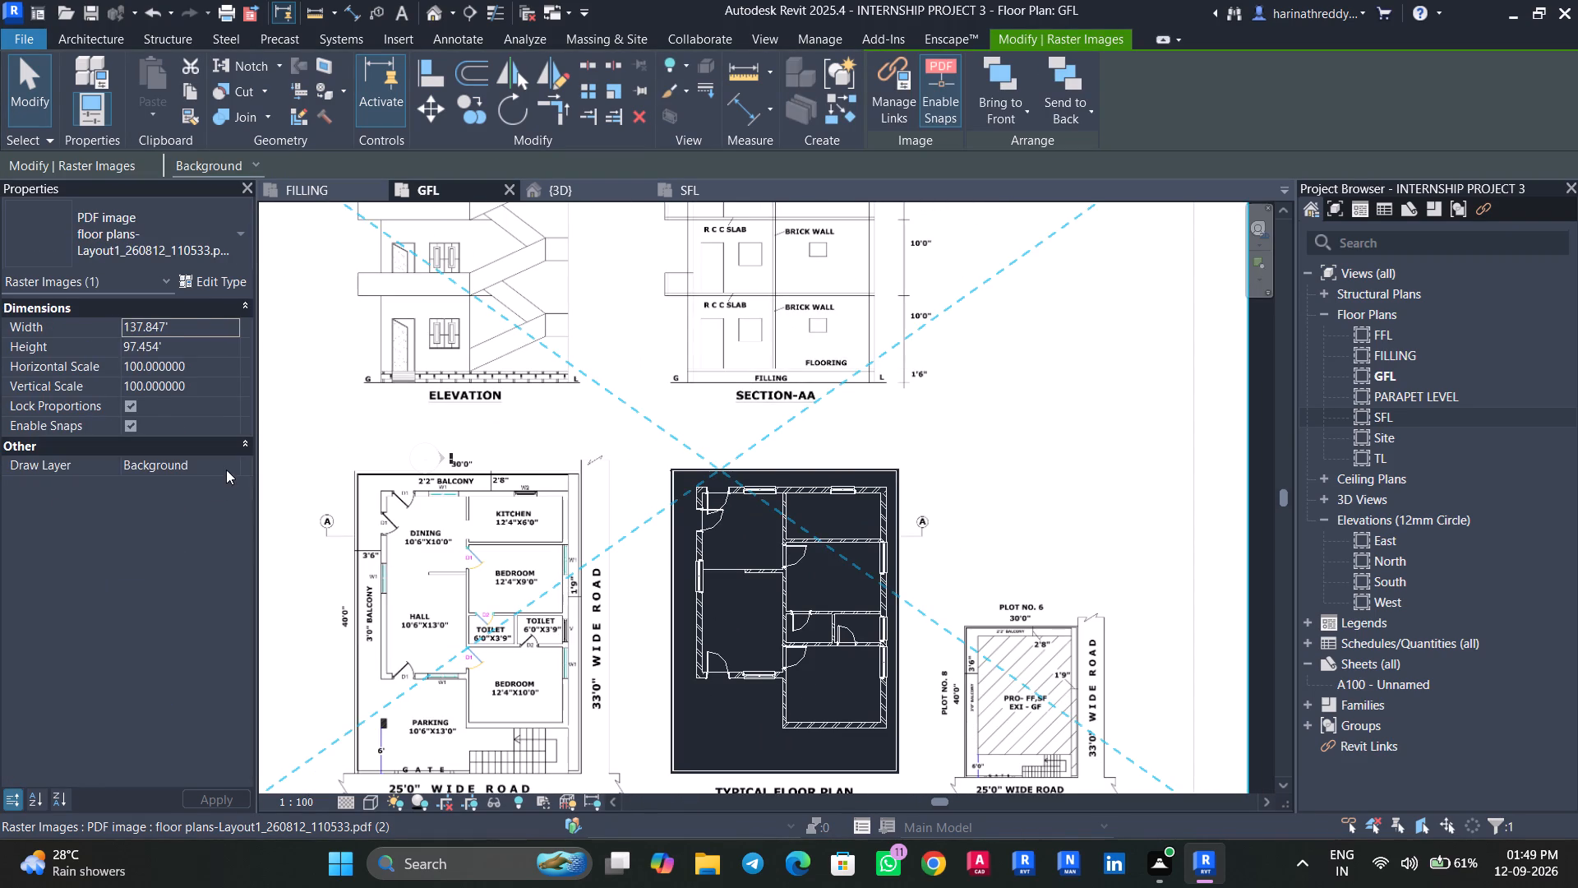
{"action": "left_click", "coordinate": [227, 468]}
{"action": "left_click", "coordinate": [201, 493]}
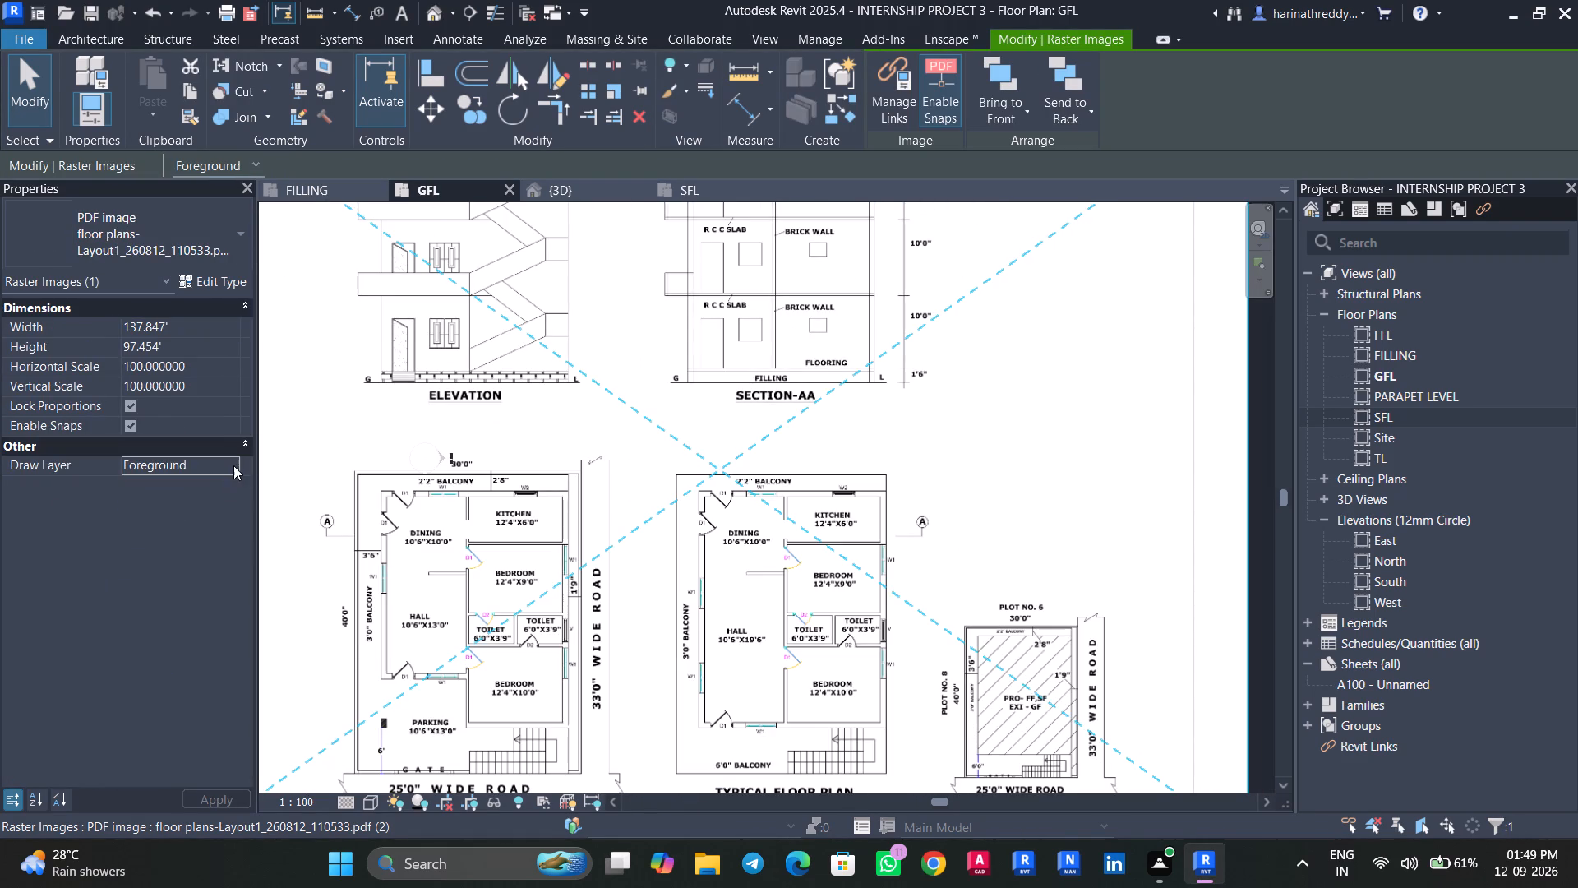
Set the linked PDF image's draw layer to Background in the GFL floor plan.
{"action": "scroll", "coordinate": [910, 624], "scroll_direction": "up", "scroll_amount": 4}
{"action": "middle_click_drag", "start_coordinate": [918, 621], "coordinate": [1032, 442]}
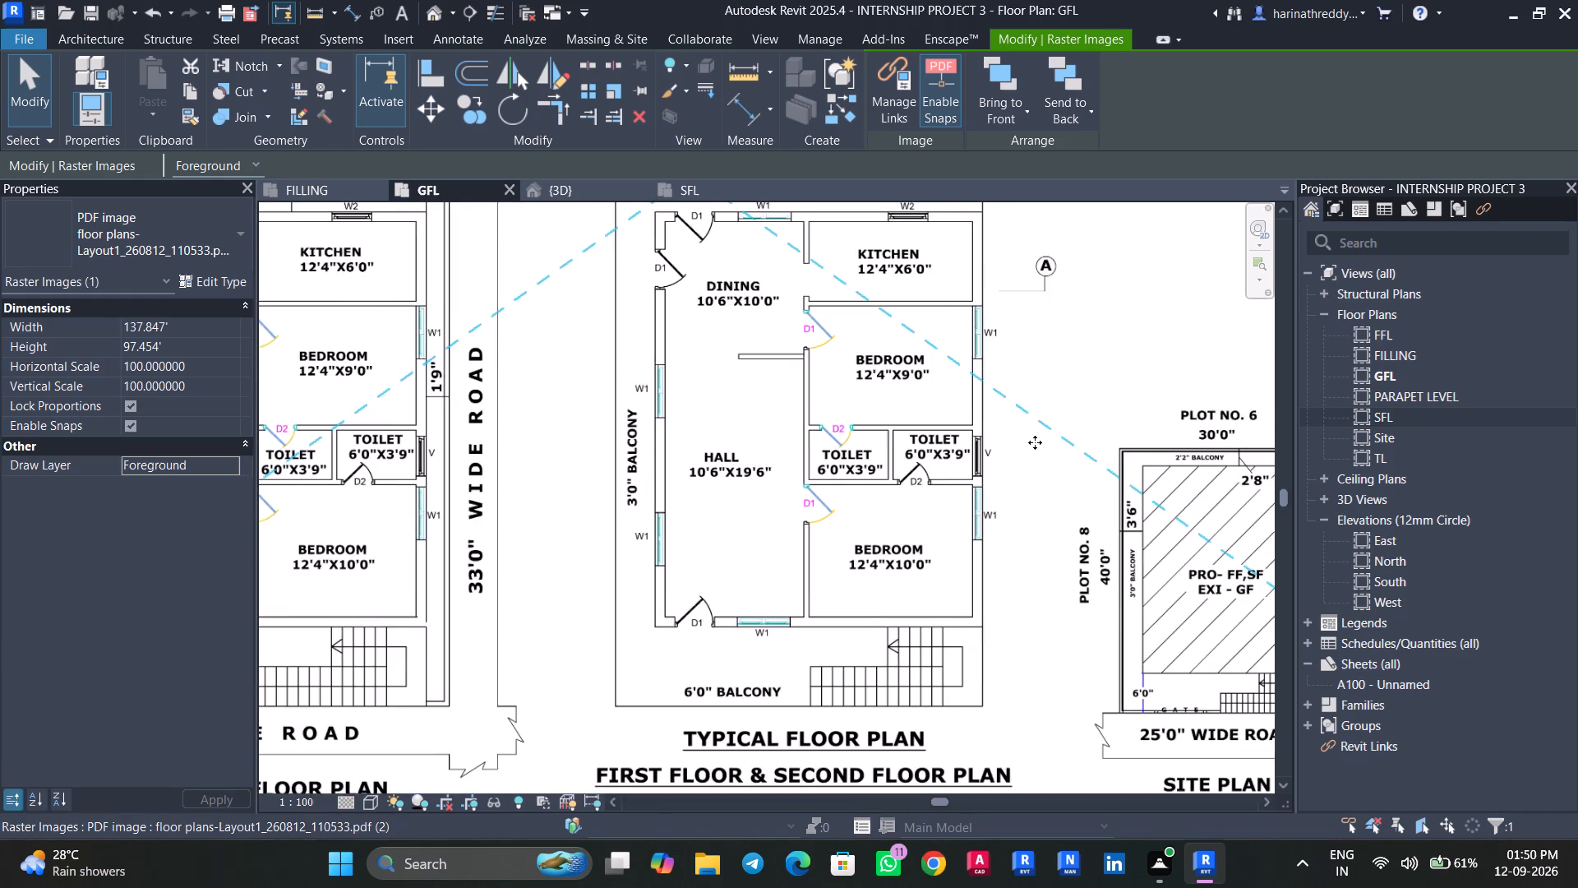
{"action": "scroll", "coordinate": [1035, 442], "scroll_direction": "down", "scroll_amount": 3}
{"action": "scroll", "coordinate": [1035, 442], "scroll_direction": "up", "scroll_amount": 1}
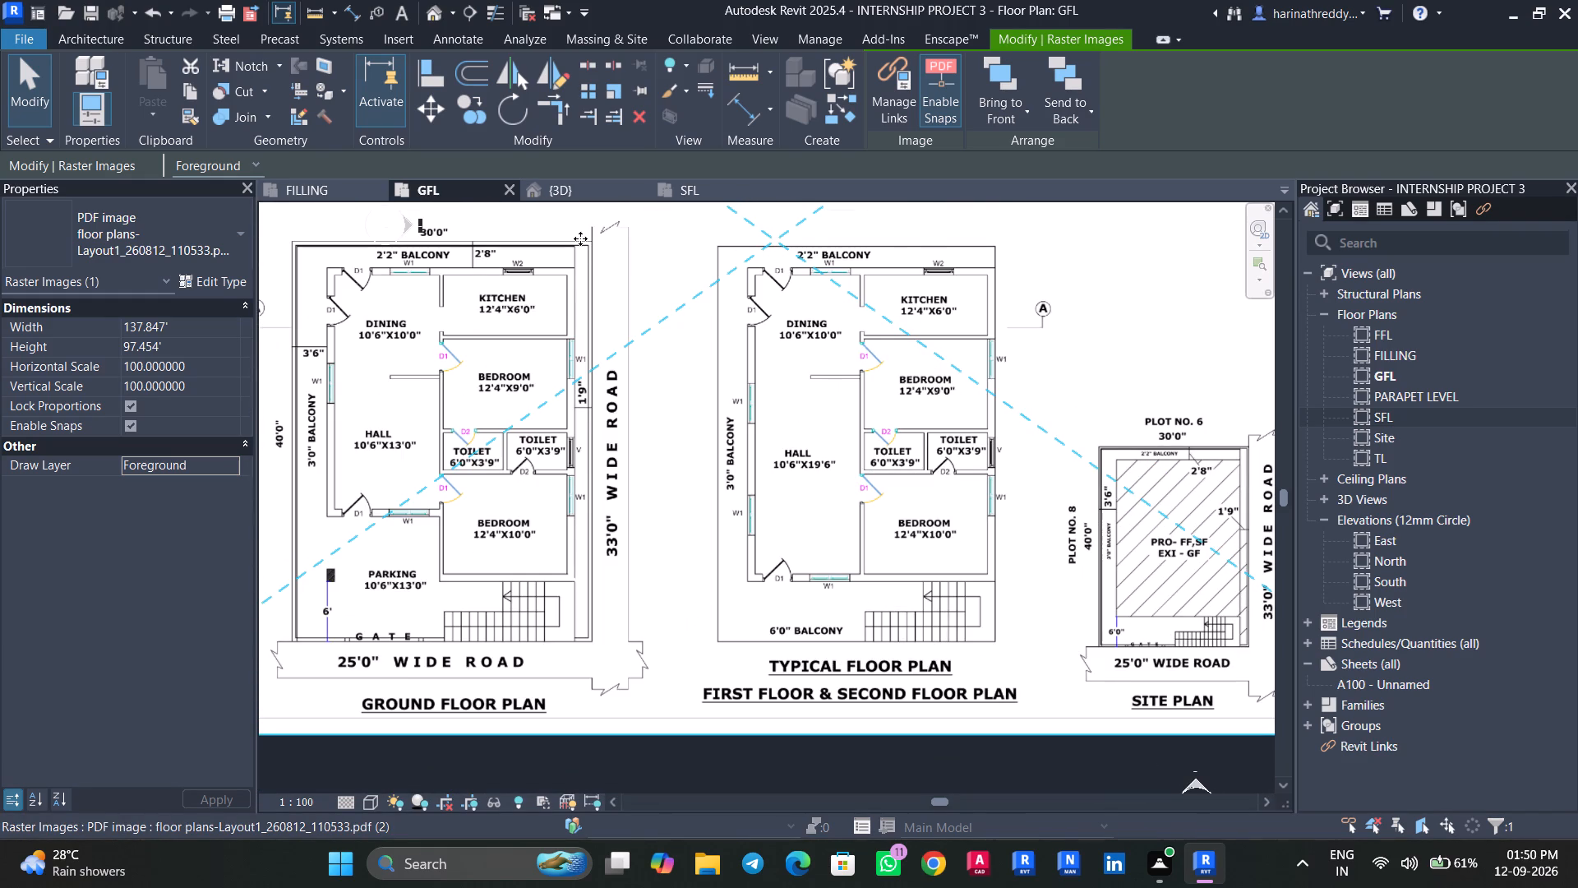
{"action": "left_click", "coordinate": [756, 544]}
{"action": "left_click", "coordinate": [228, 461]}
{"action": "left_click", "coordinate": [195, 488]}
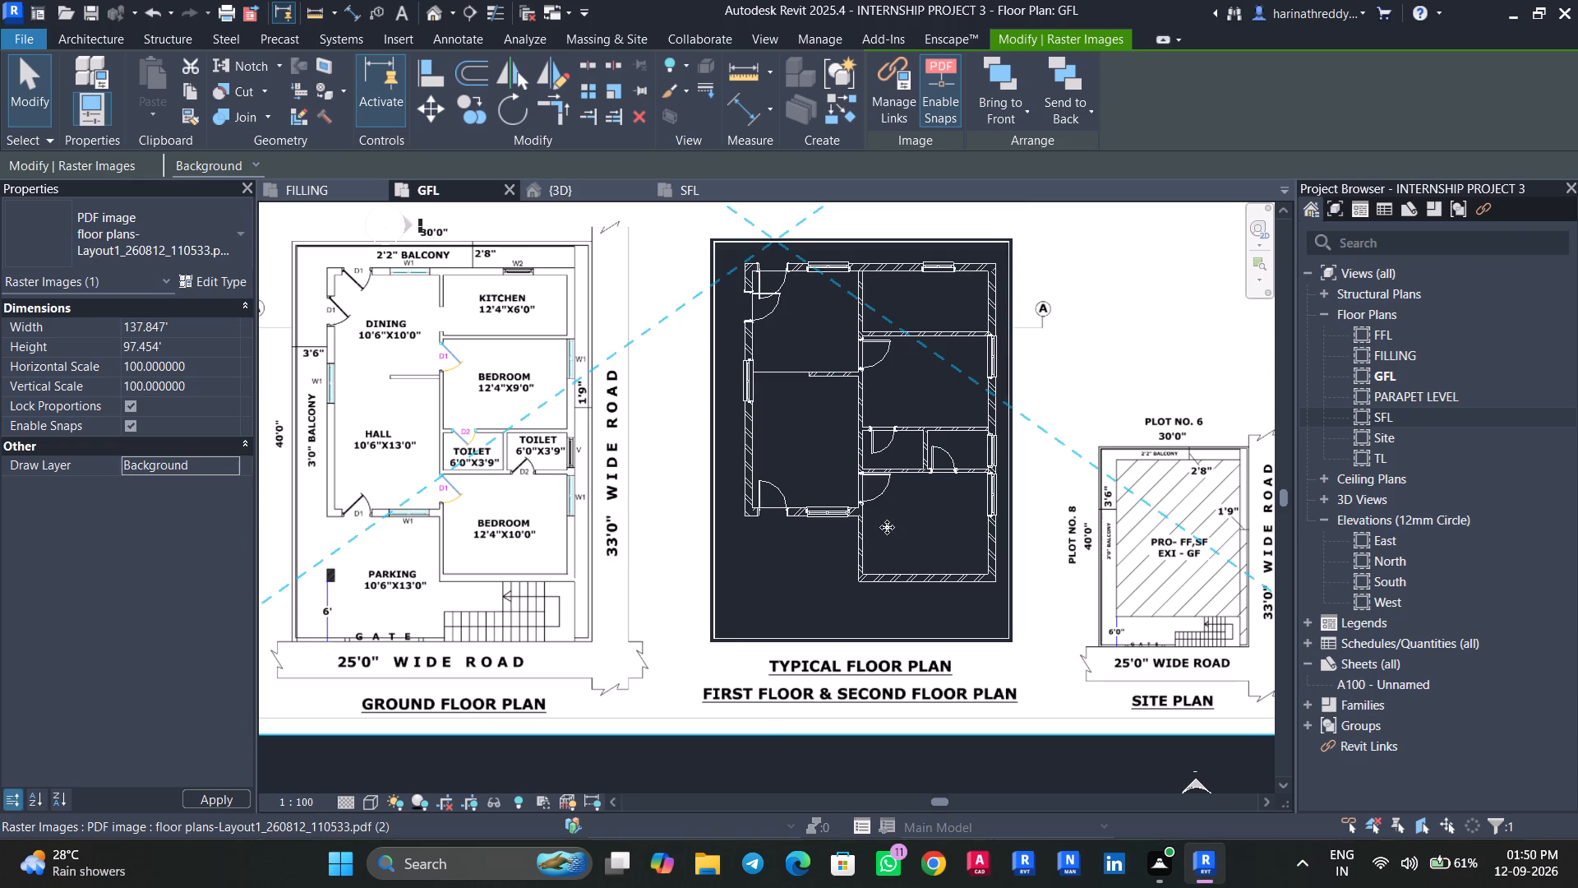
{"action": "key", "text": "Escape"}
{"action": "key", "text": "Escape"}
In the 3D view, delete the low EXT WALL segment standing on top of the first-floor slab.
{"action": "scroll", "coordinate": [787, 297], "scroll_direction": "up", "scroll_amount": 9}
{"action": "middle_click_drag", "start_coordinate": [773, 349], "coordinate": [698, 591]}
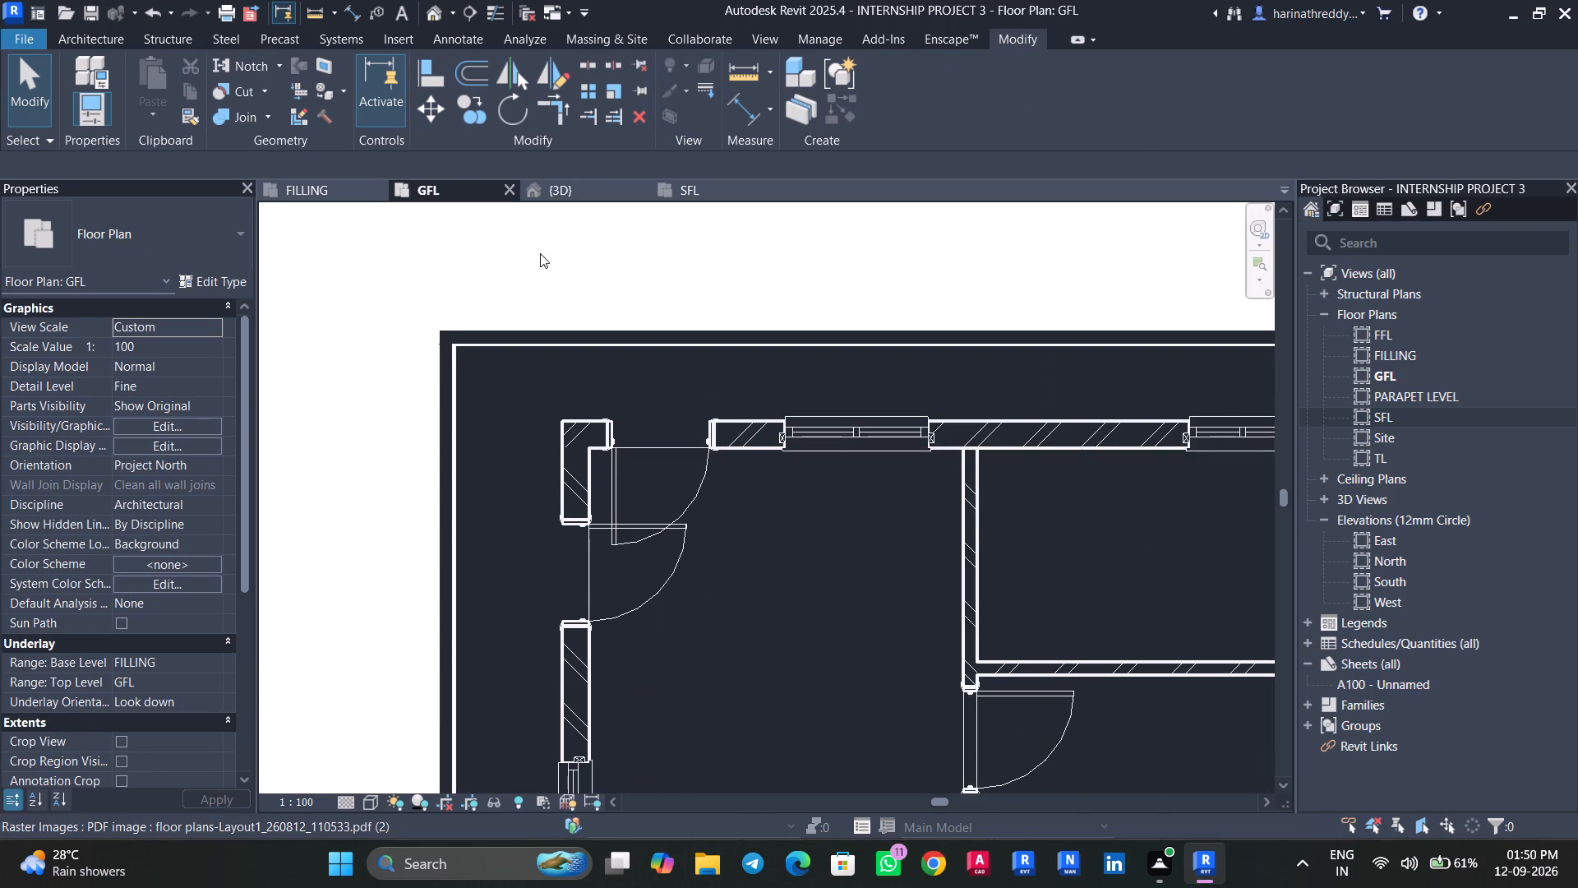
{"action": "left_click", "coordinate": [572, 195]}
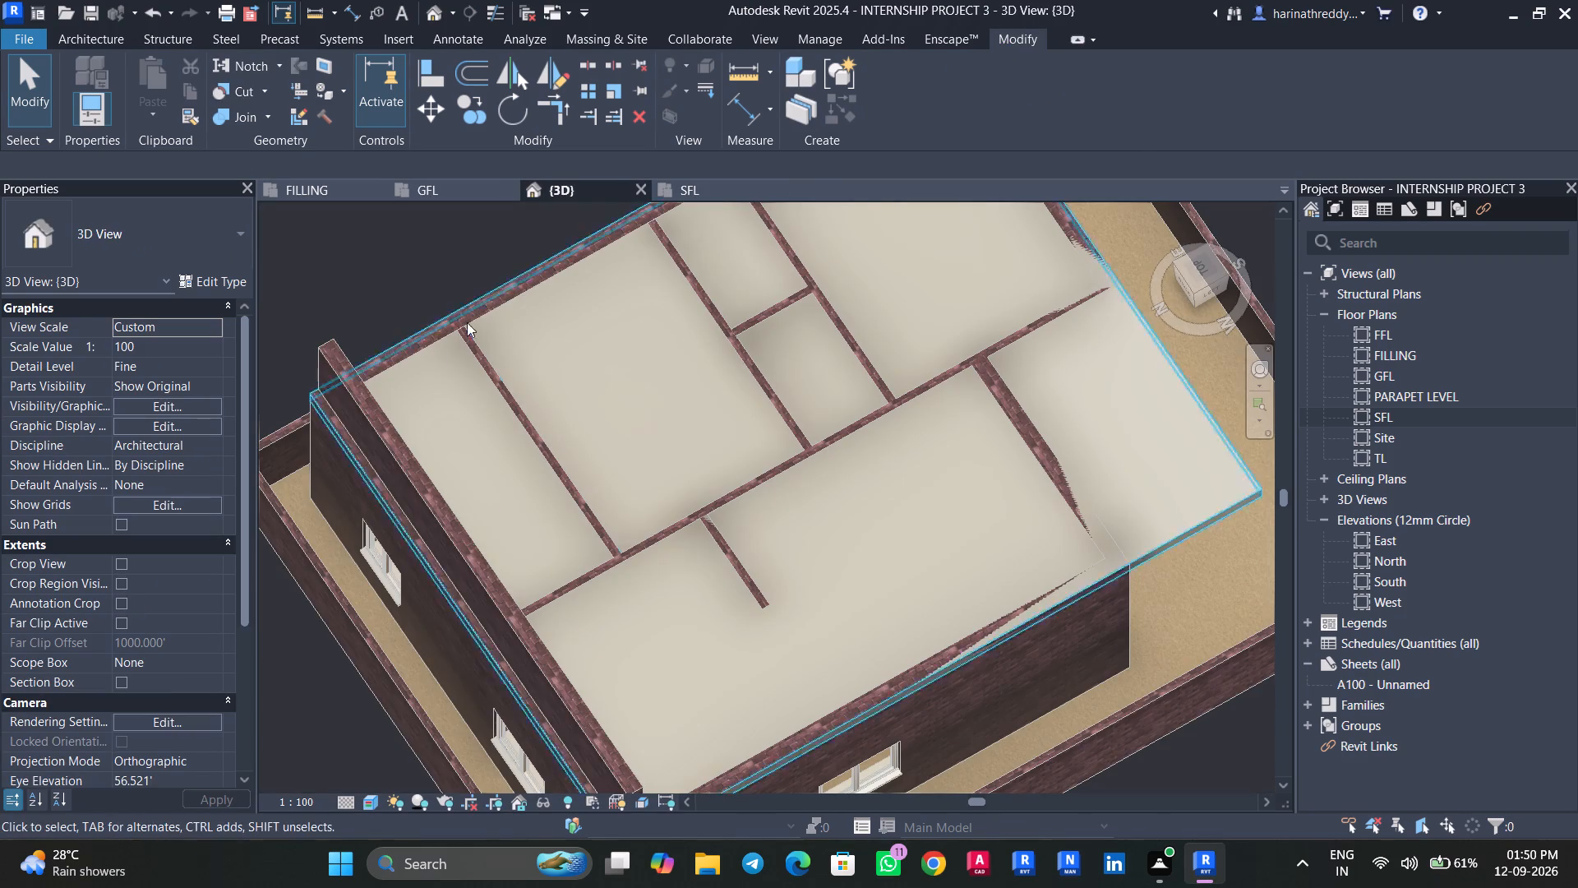
{"action": "left_click", "coordinate": [372, 405]}
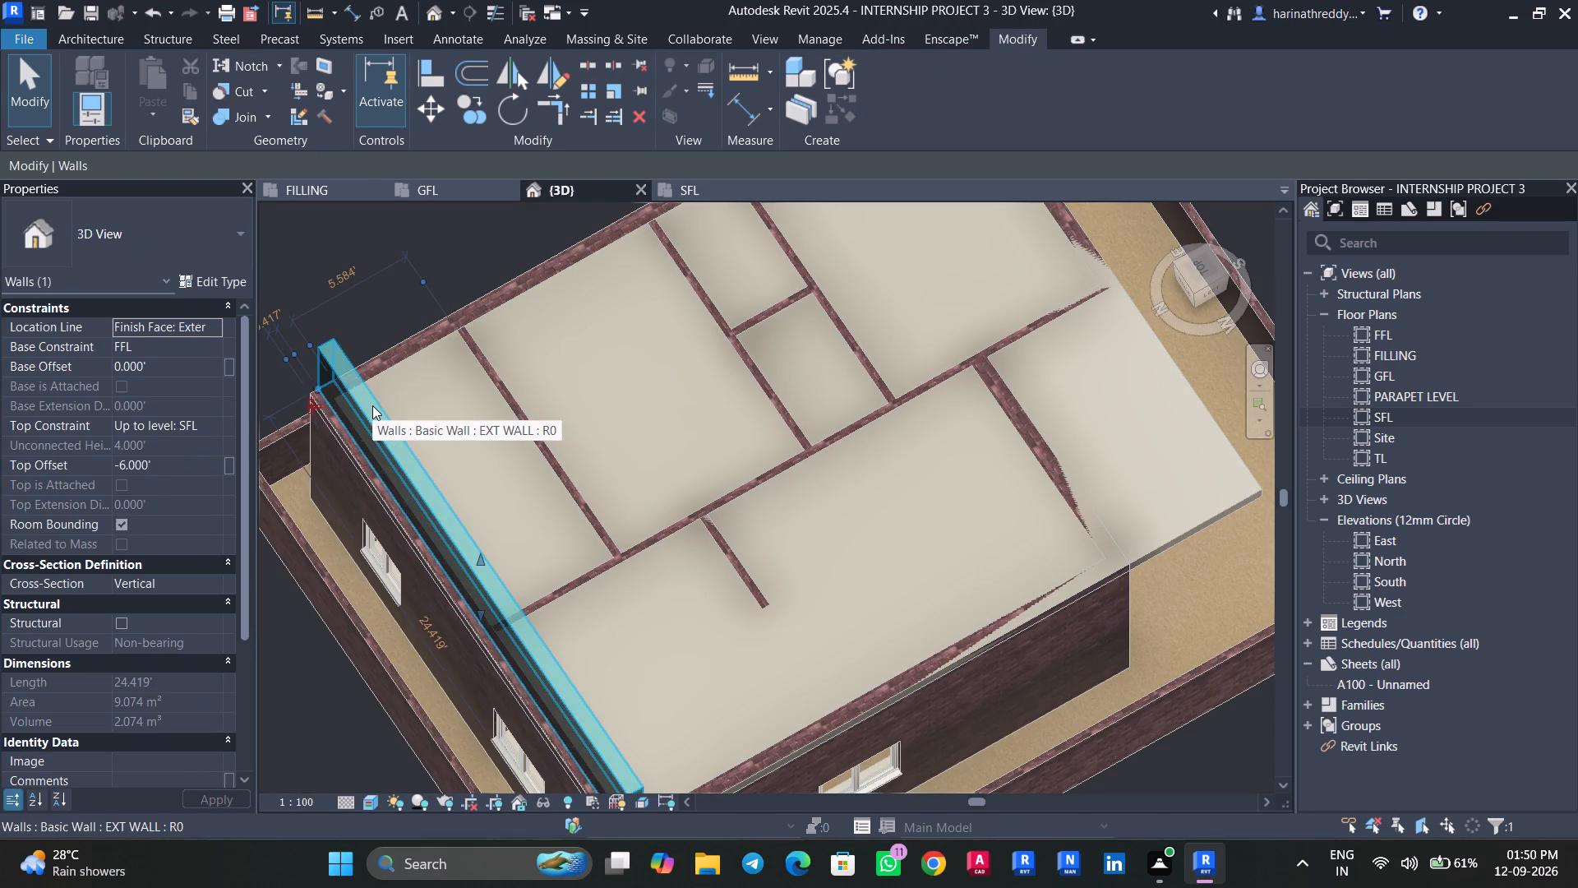
{"action": "key", "text": "Delete"}
Delete the PDF image from the GFL floor plan, keeping the modelled walls.
{"action": "left_click", "coordinate": [423, 195]}
{"action": "scroll", "coordinate": [463, 350], "scroll_direction": "down", "scroll_amount": 8}
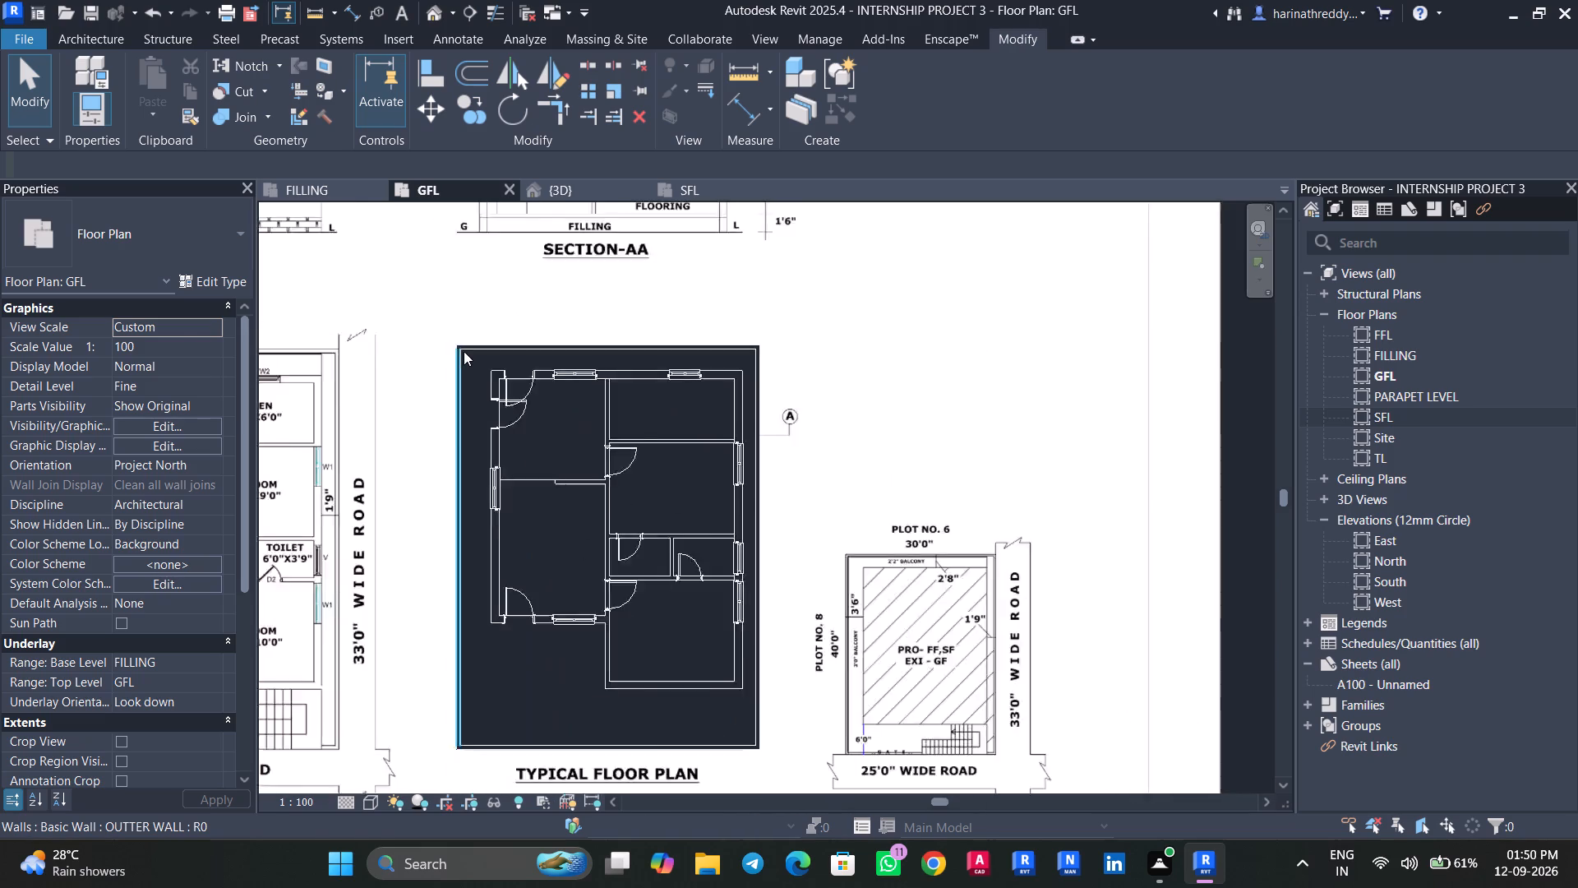
{"action": "scroll", "coordinate": [464, 351], "scroll_direction": "down", "scroll_amount": 2}
{"action": "scroll", "coordinate": [464, 351], "scroll_direction": "up", "scroll_amount": 1}
{"action": "scroll", "coordinate": [464, 351], "scroll_direction": "down", "scroll_amount": 3}
{"action": "left_click", "coordinate": [621, 311]}
{"action": "key", "text": "Delete"}
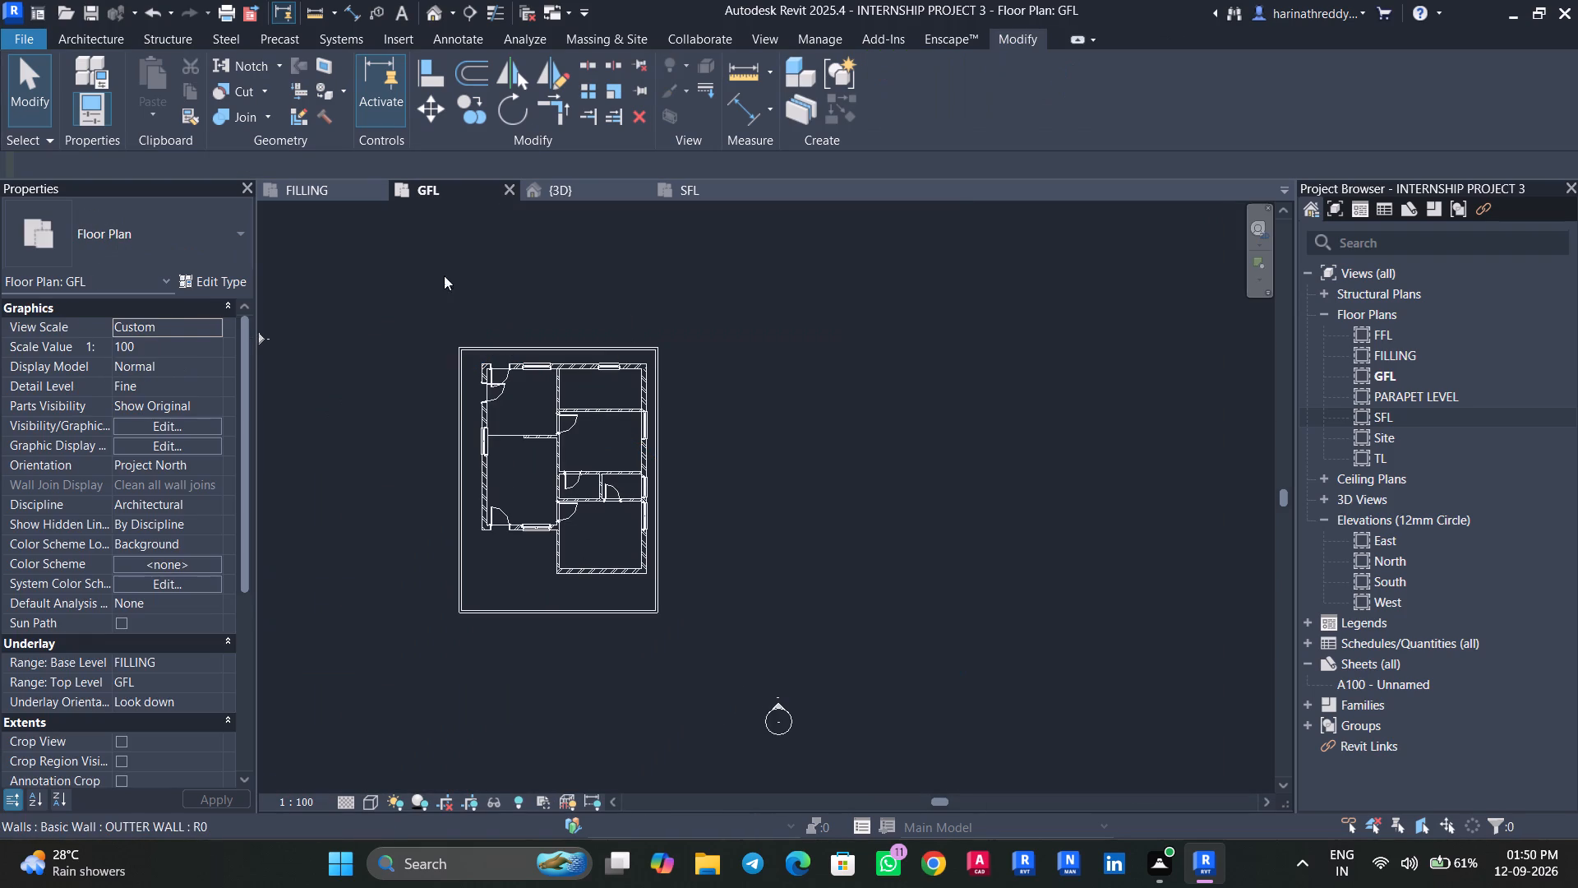
Examine the typical floor plan in the FILLING view, then return to the modelled walls in the GFL floor plan.
{"action": "left_click", "coordinate": [325, 188]}
{"action": "scroll", "coordinate": [807, 445], "scroll_direction": "up", "scroll_amount": 3}
{"action": "middle_click_drag", "start_coordinate": [807, 445], "coordinate": [782, 534]}
{"action": "scroll", "coordinate": [683, 463], "scroll_direction": "down", "scroll_amount": 3}
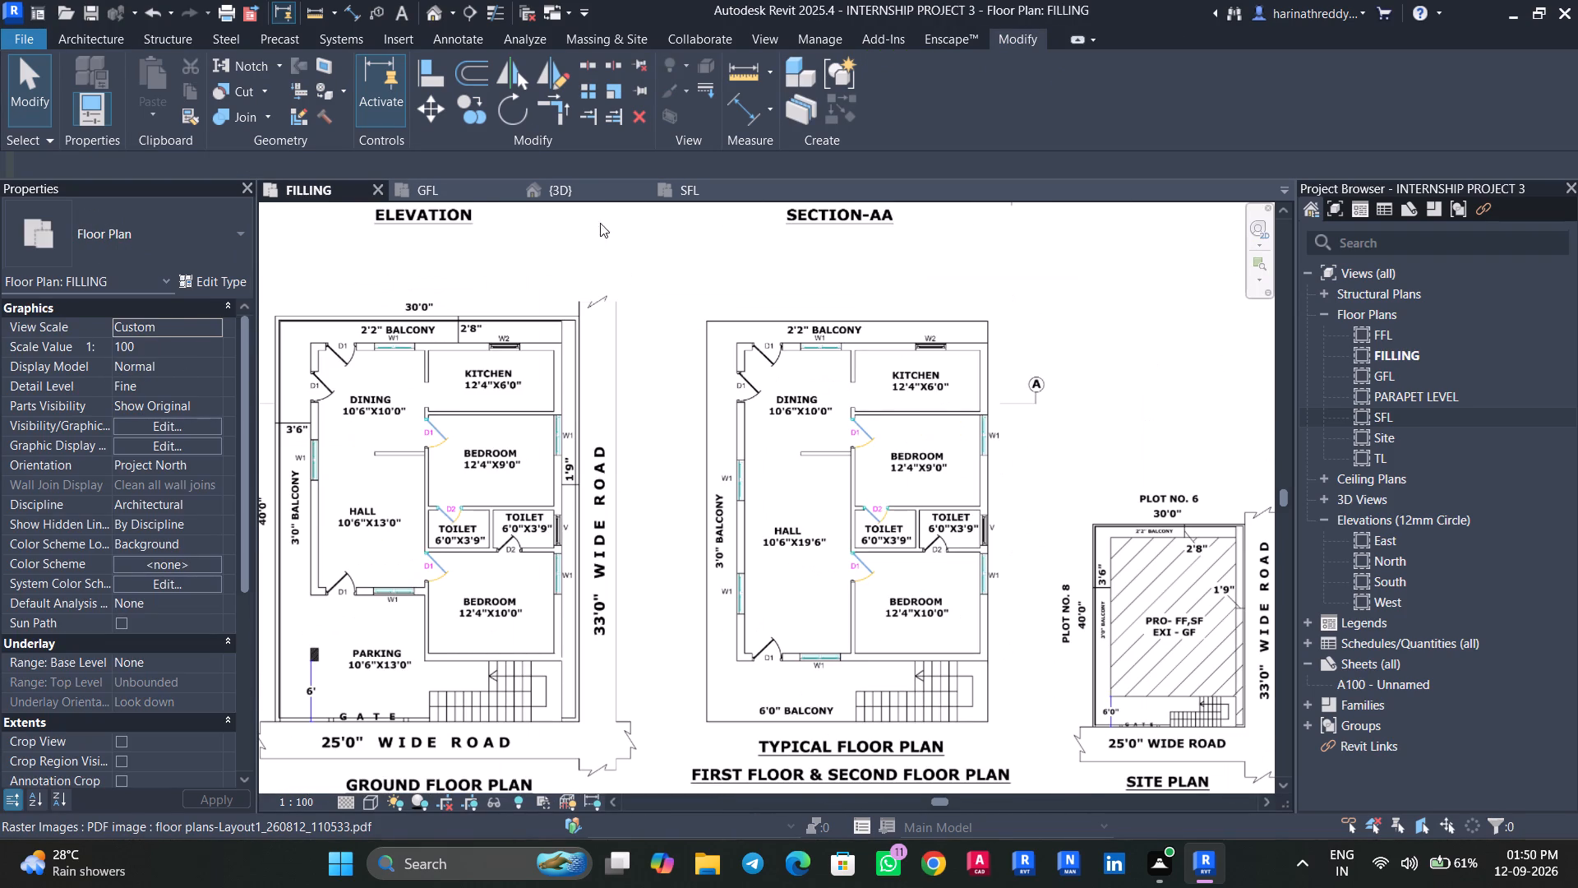
{"action": "left_click", "coordinate": [445, 197]}
{"action": "scroll", "coordinate": [501, 442], "scroll_direction": "up", "scroll_amount": 6}
{"action": "scroll", "coordinate": [501, 470], "scroll_direction": "down", "scroll_amount": 1}
{"action": "scroll", "coordinate": [501, 470], "scroll_direction": "up", "scroll_amount": 1}
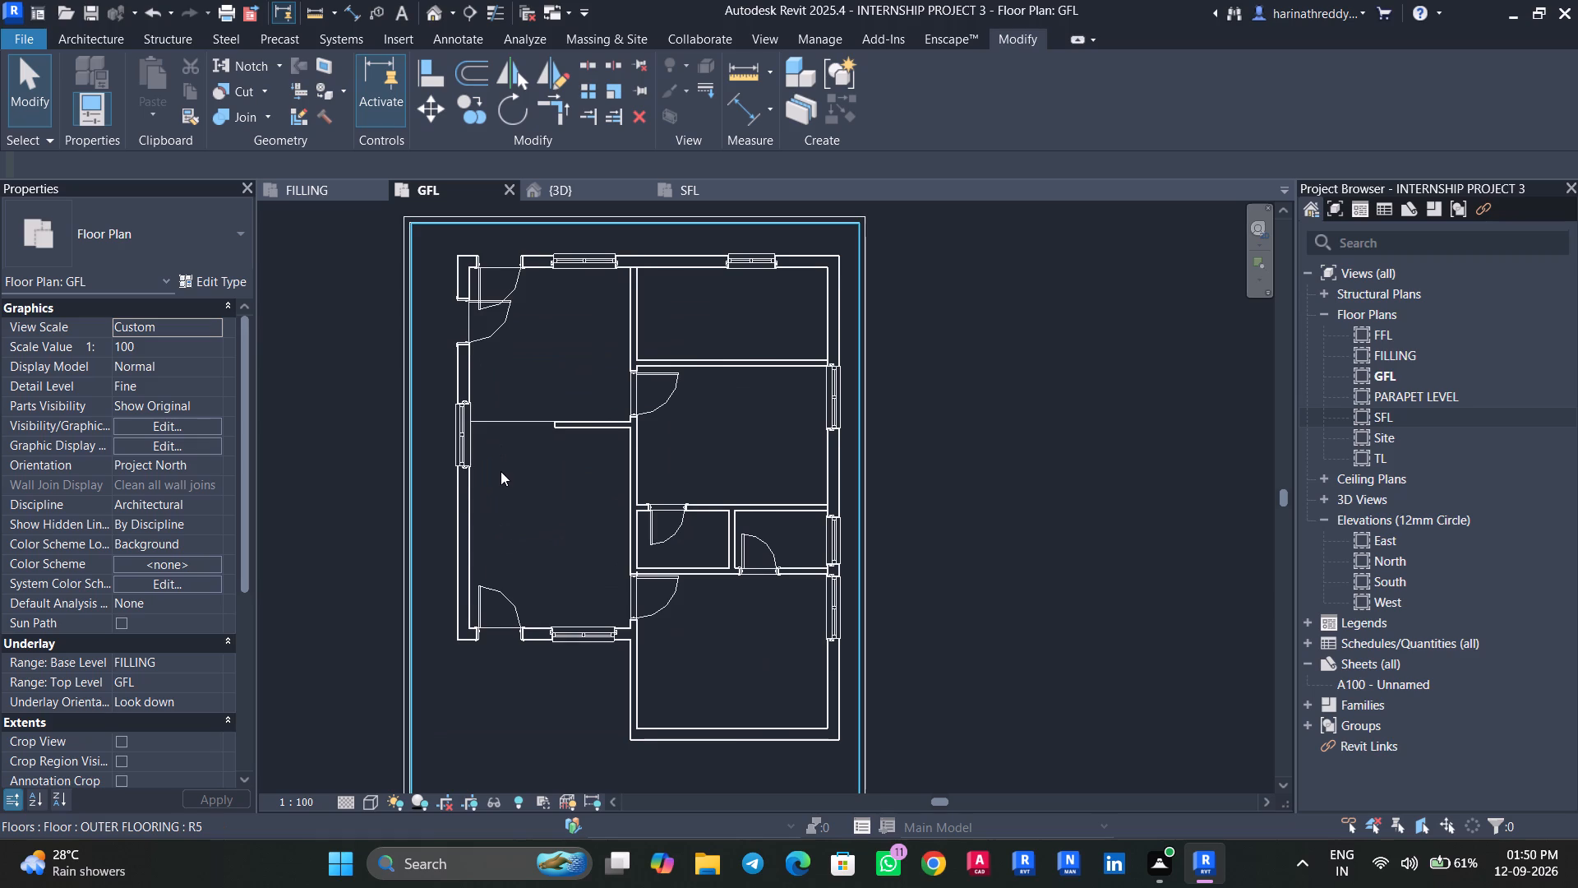
Draw an EXT WALL along the house's west side, from the northwest corner south to the rear bedroom's outer wall line.
{"action": "type", "text": "WA"}
{"action": "scroll", "coordinate": [470, 246], "scroll_direction": "up", "scroll_amount": 5}
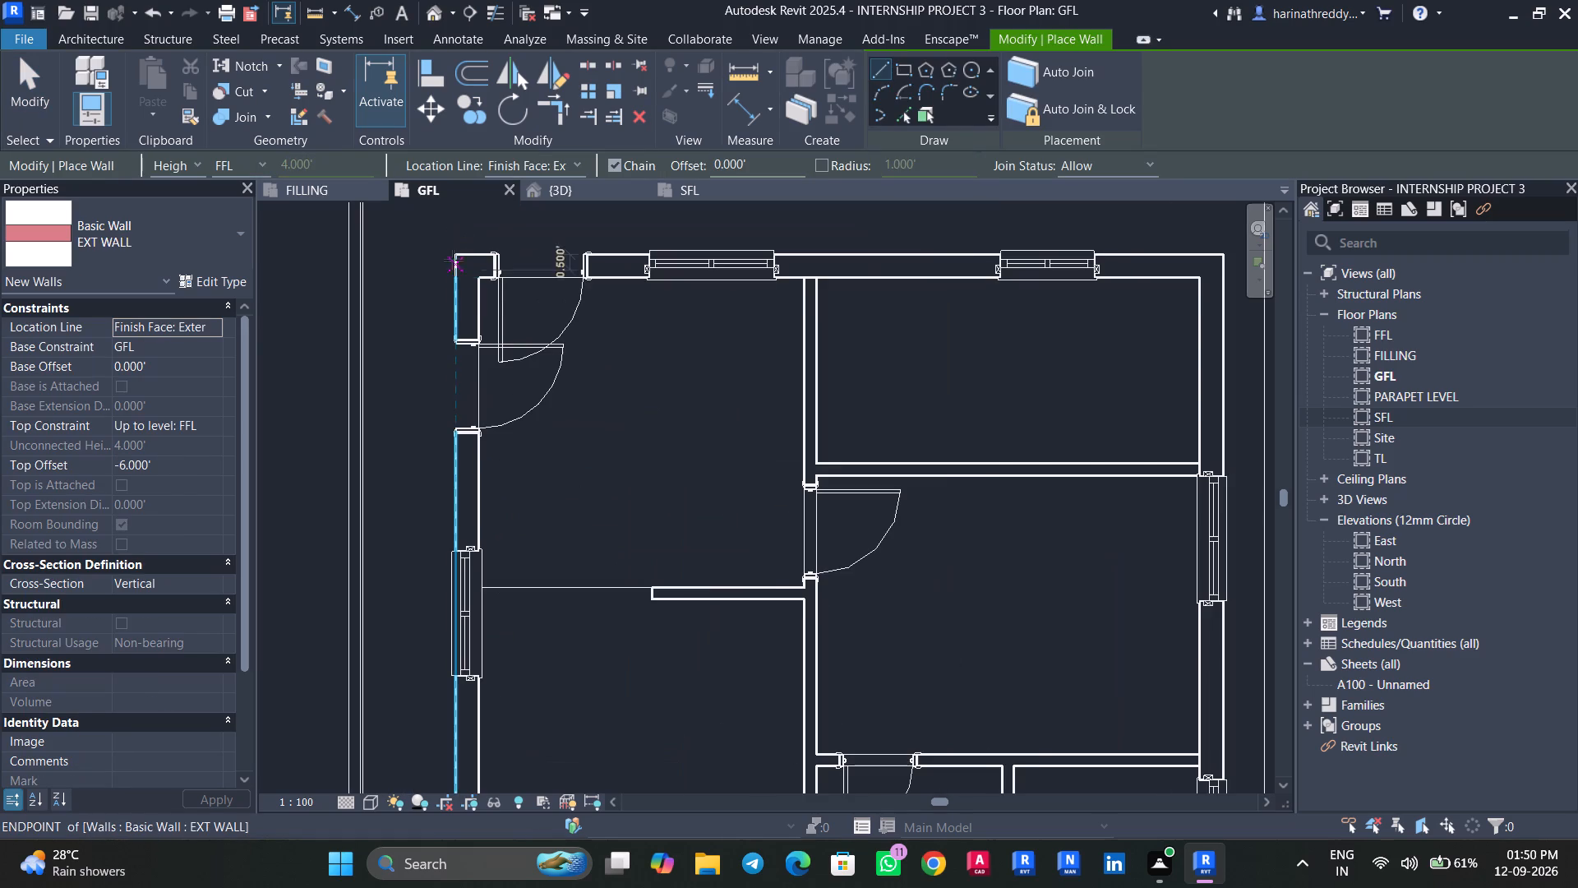
{"action": "left_click", "coordinate": [454, 252]}
{"action": "key", "text": "space"}
{"action": "middle_click_drag", "start_coordinate": [462, 604], "coordinate": [521, 252]}
{"action": "middle_click_drag", "start_coordinate": [511, 673], "coordinate": [505, 438]}
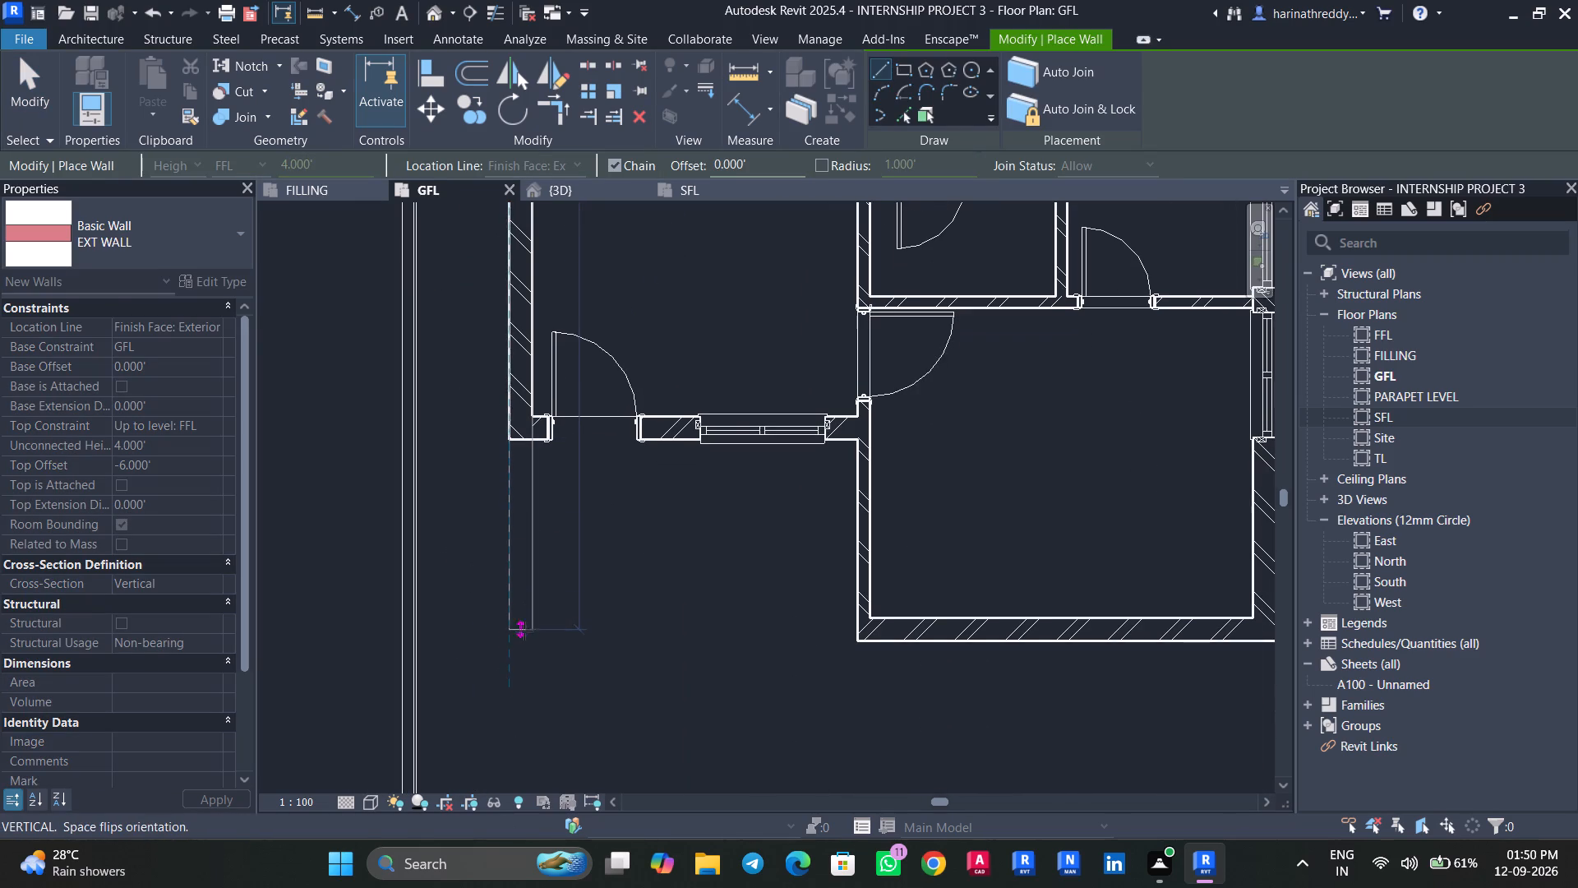
{"action": "left_click", "coordinate": [523, 641]}
{"action": "key", "text": "Escape"}
{"action": "key", "text": "Escape"}
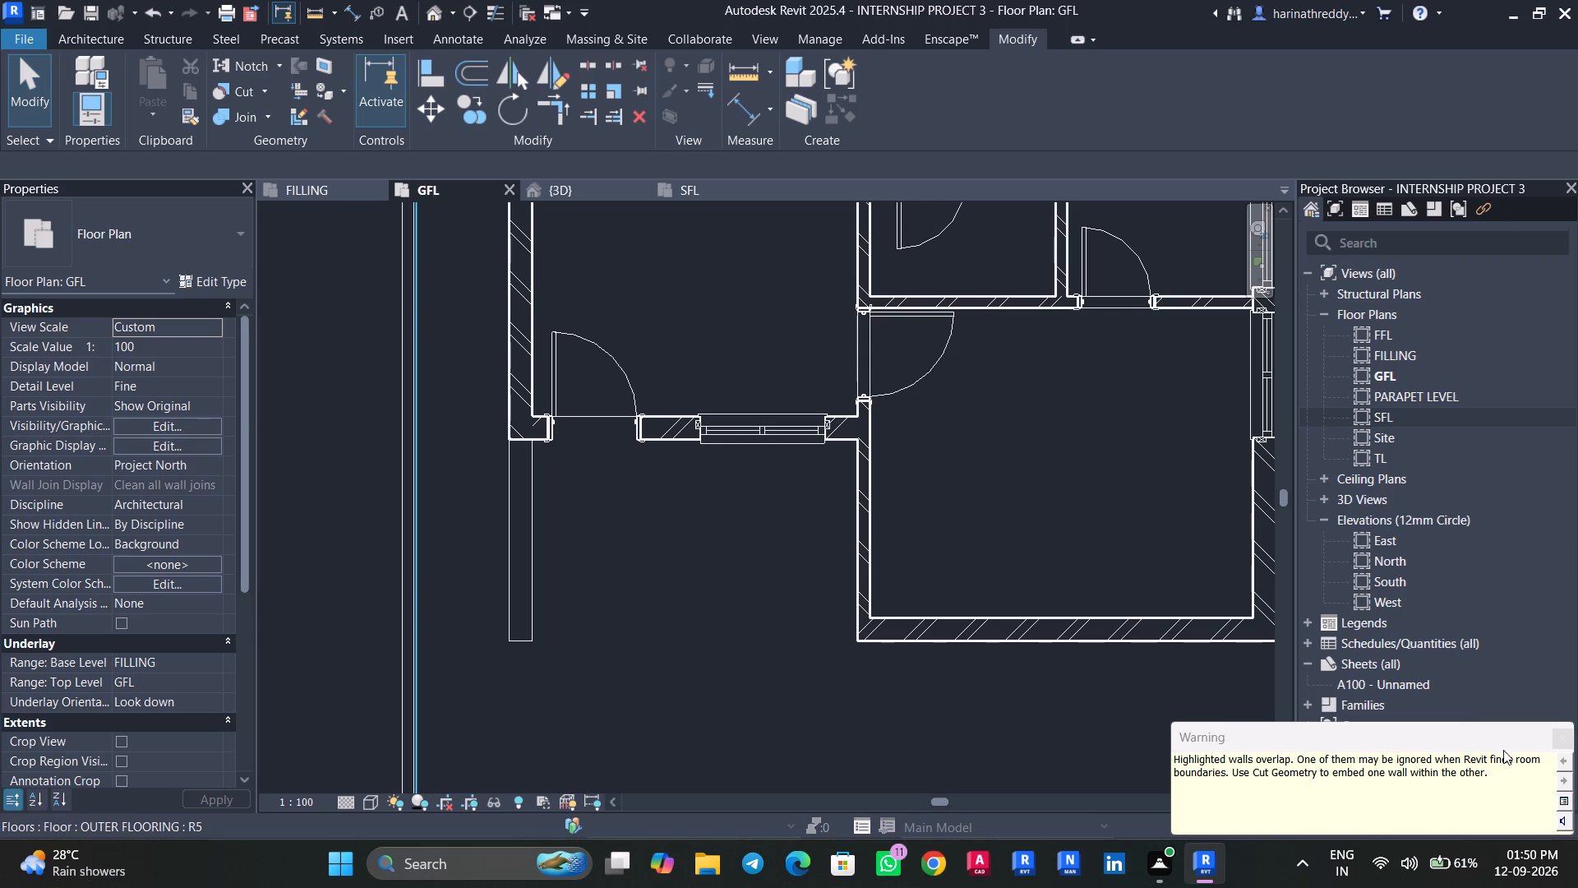
{"action": "left_click", "coordinate": [1562, 740]}
Draw an EXT WALL about 24.75 ft long along the south side, from the bedroom's southeast corner to the new west wall's end.
{"action": "type", "text": "WA"}
{"action": "middle_click_drag", "start_coordinate": [1126, 736], "coordinate": [932, 733]}
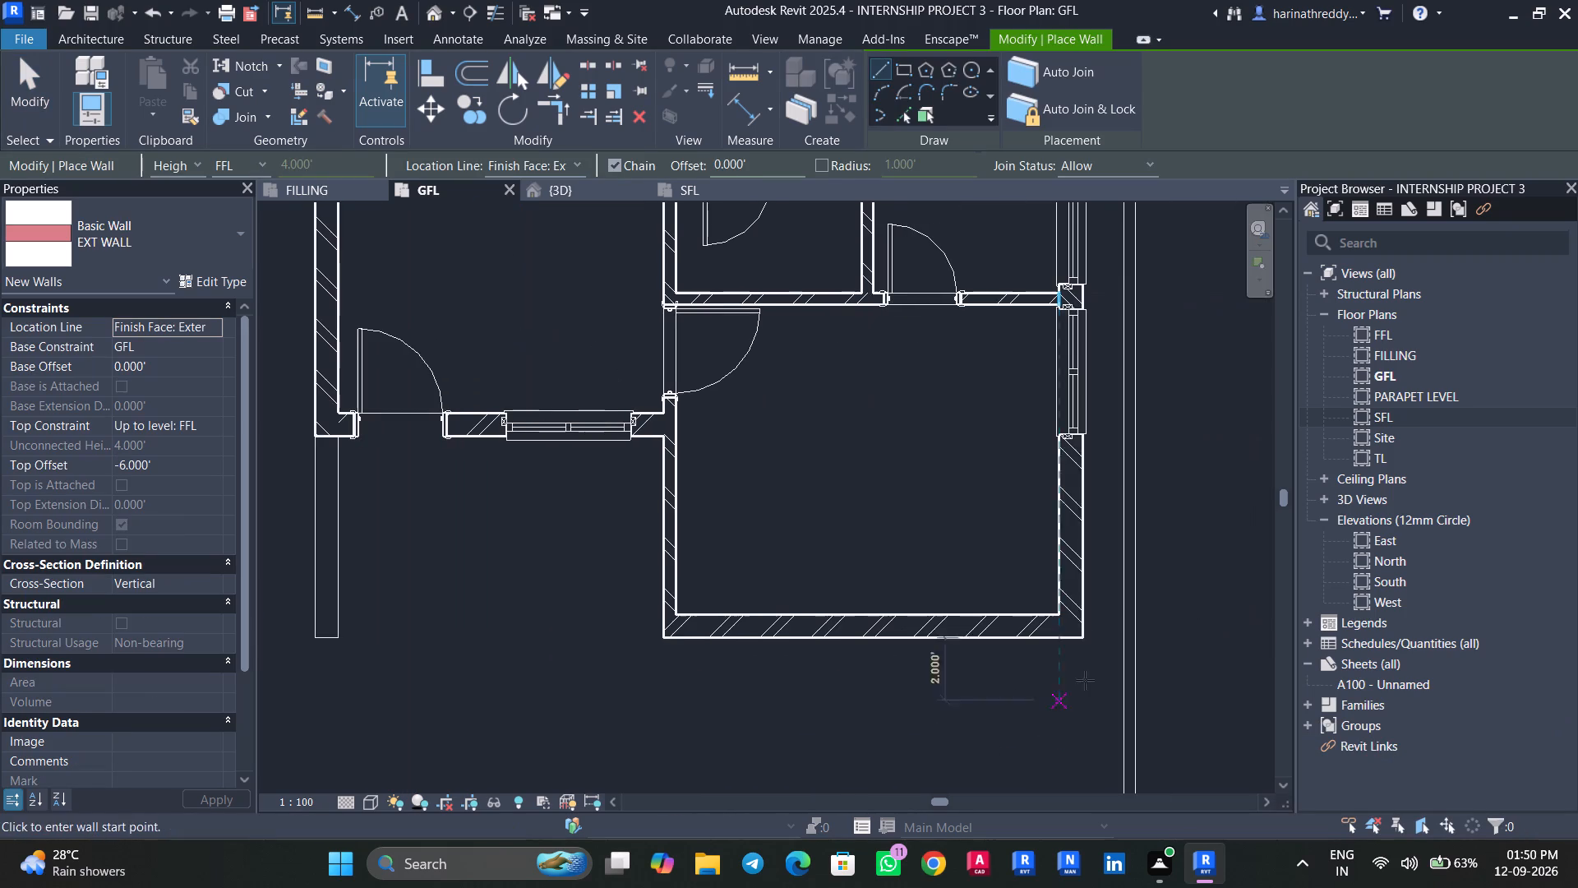
{"action": "left_click", "coordinate": [1087, 641]}
{"action": "middle_click_drag", "start_coordinate": [732, 638], "coordinate": [1243, 638]}
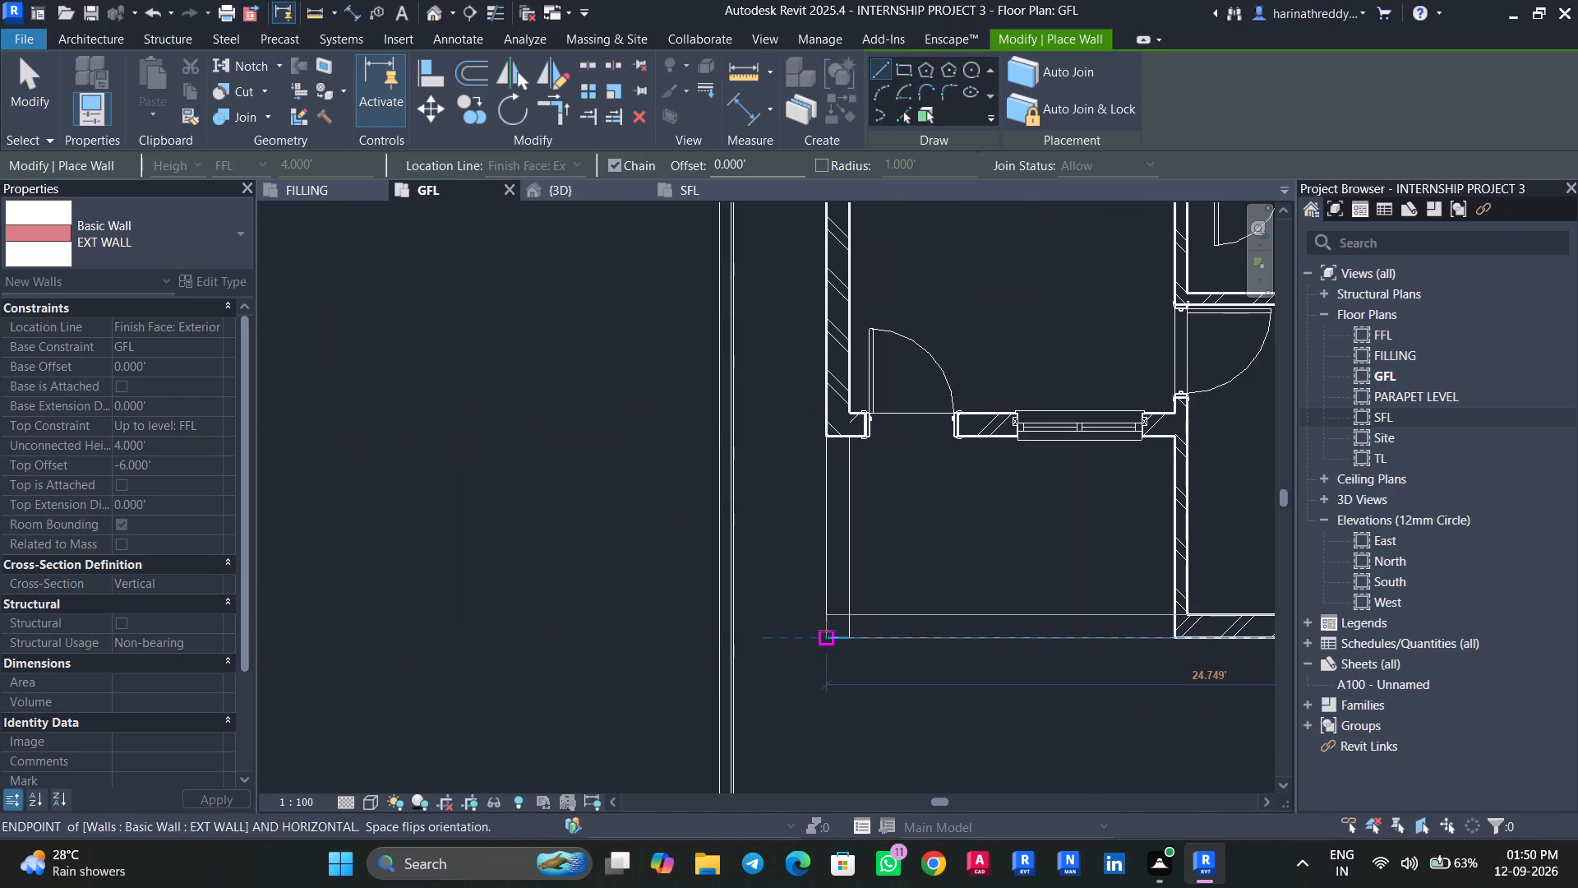
{"action": "left_click", "coordinate": [827, 631]}
{"action": "key", "text": "Escape"}
{"action": "key", "text": "Escape"}
{"action": "key", "text": "Escape"}
{"action": "scroll", "coordinate": [873, 650], "scroll_direction": "down", "scroll_amount": 4}
{"action": "middle_click_drag", "start_coordinate": [906, 597], "coordinate": [590, 741]}
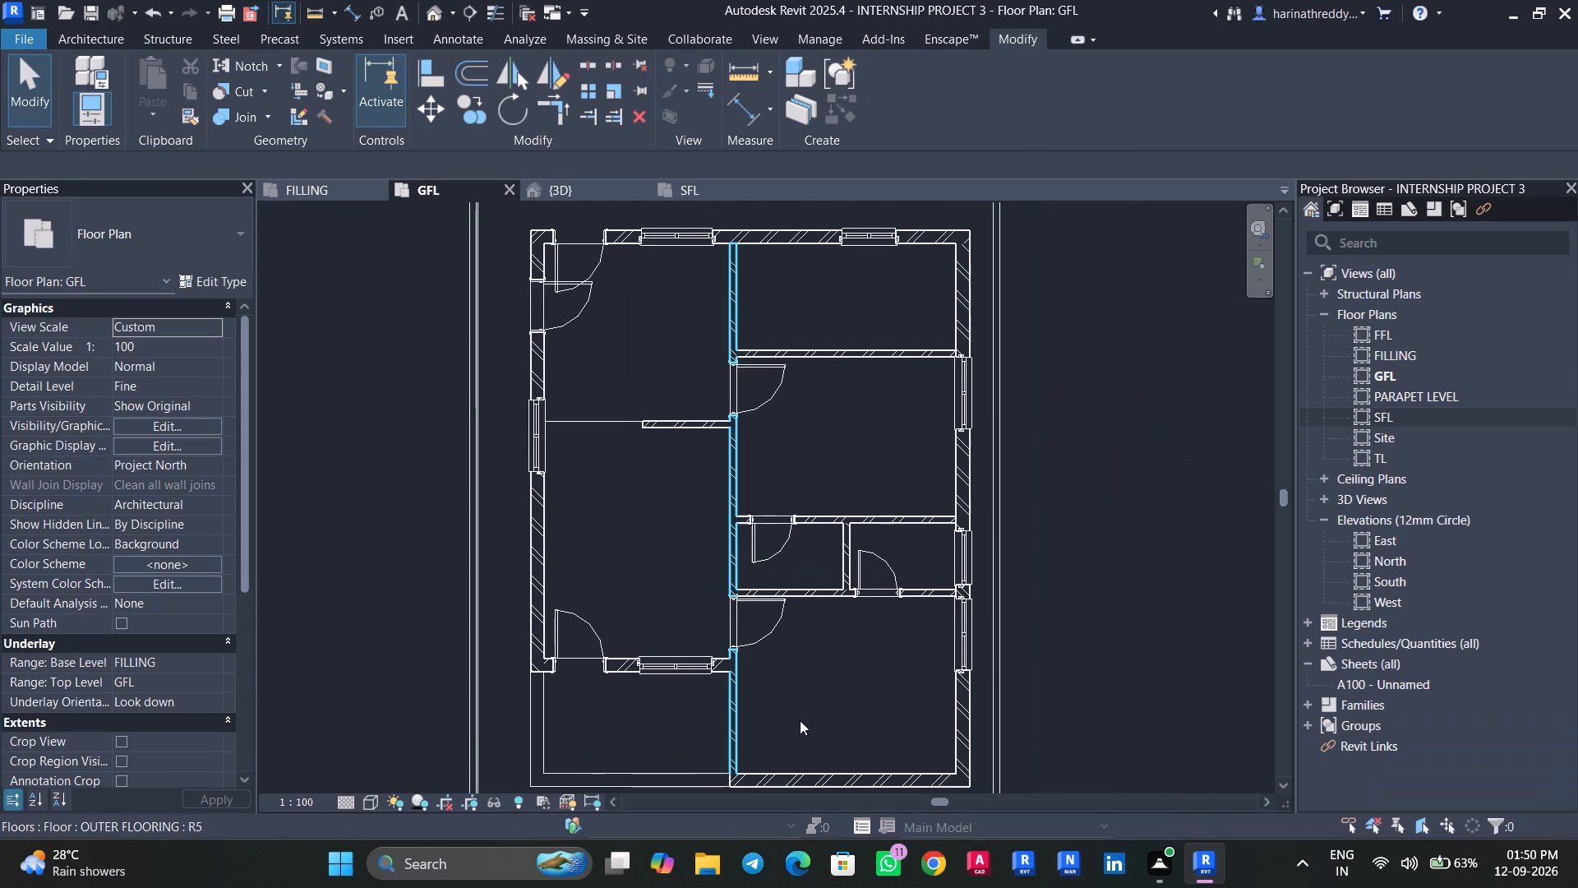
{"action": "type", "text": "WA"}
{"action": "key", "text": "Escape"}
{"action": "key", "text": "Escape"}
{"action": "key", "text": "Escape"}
Set both new west and south EXT WALLs to base constraint FFL and top constraint Up to level: SFL.
{"action": "left_click", "coordinate": [640, 773]}
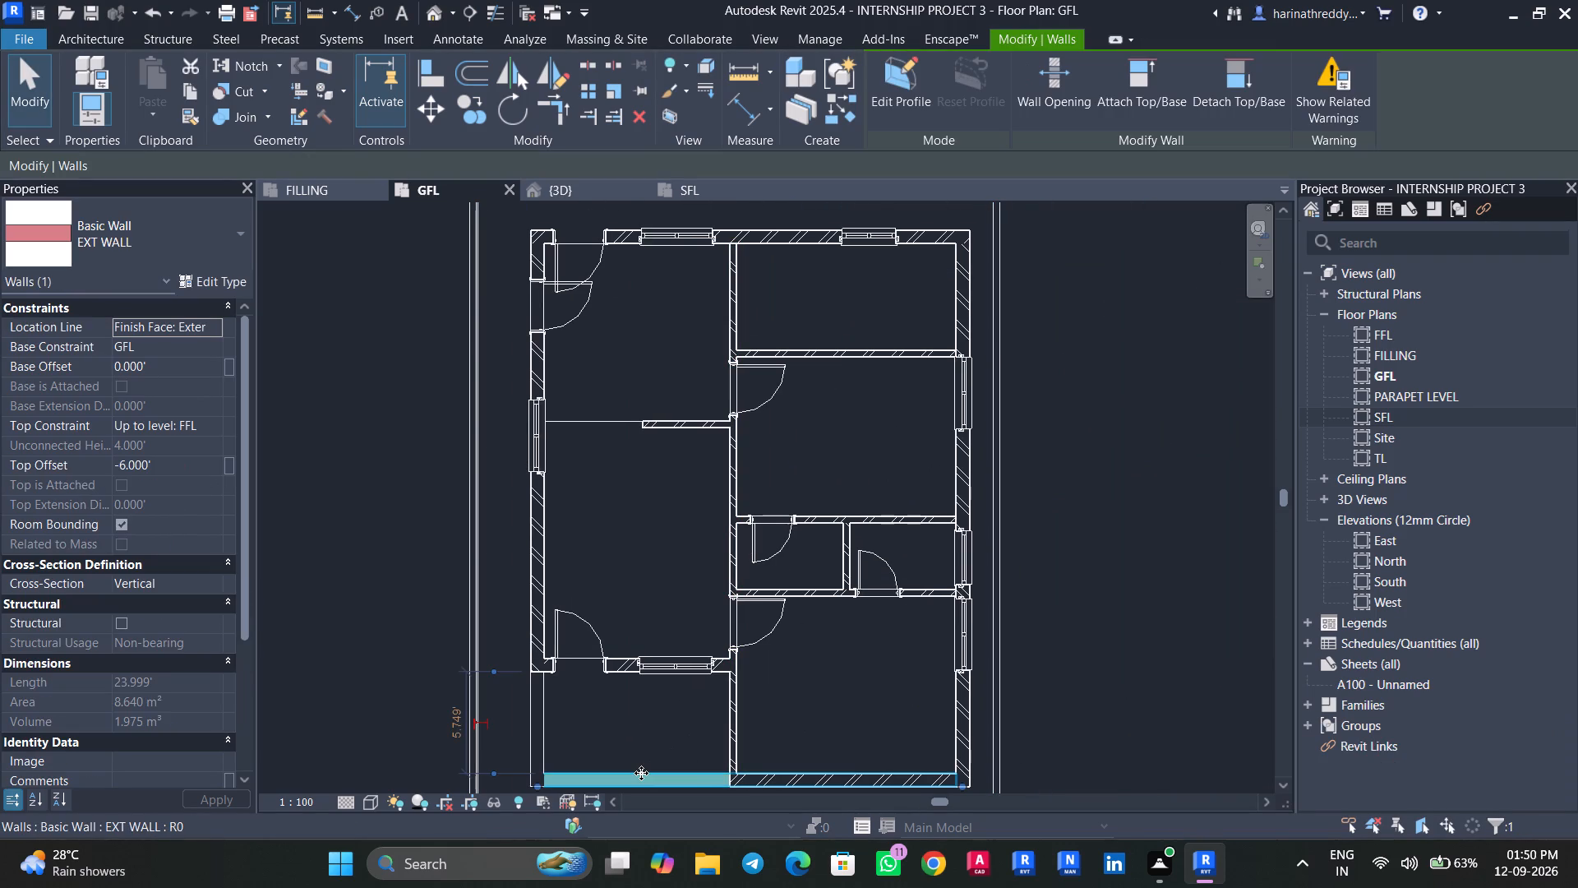
{"action": "type", "text": "SA"}
{"action": "key", "text": "Escape"}
{"action": "left_click", "coordinate": [644, 778], "text": "ctrl"}
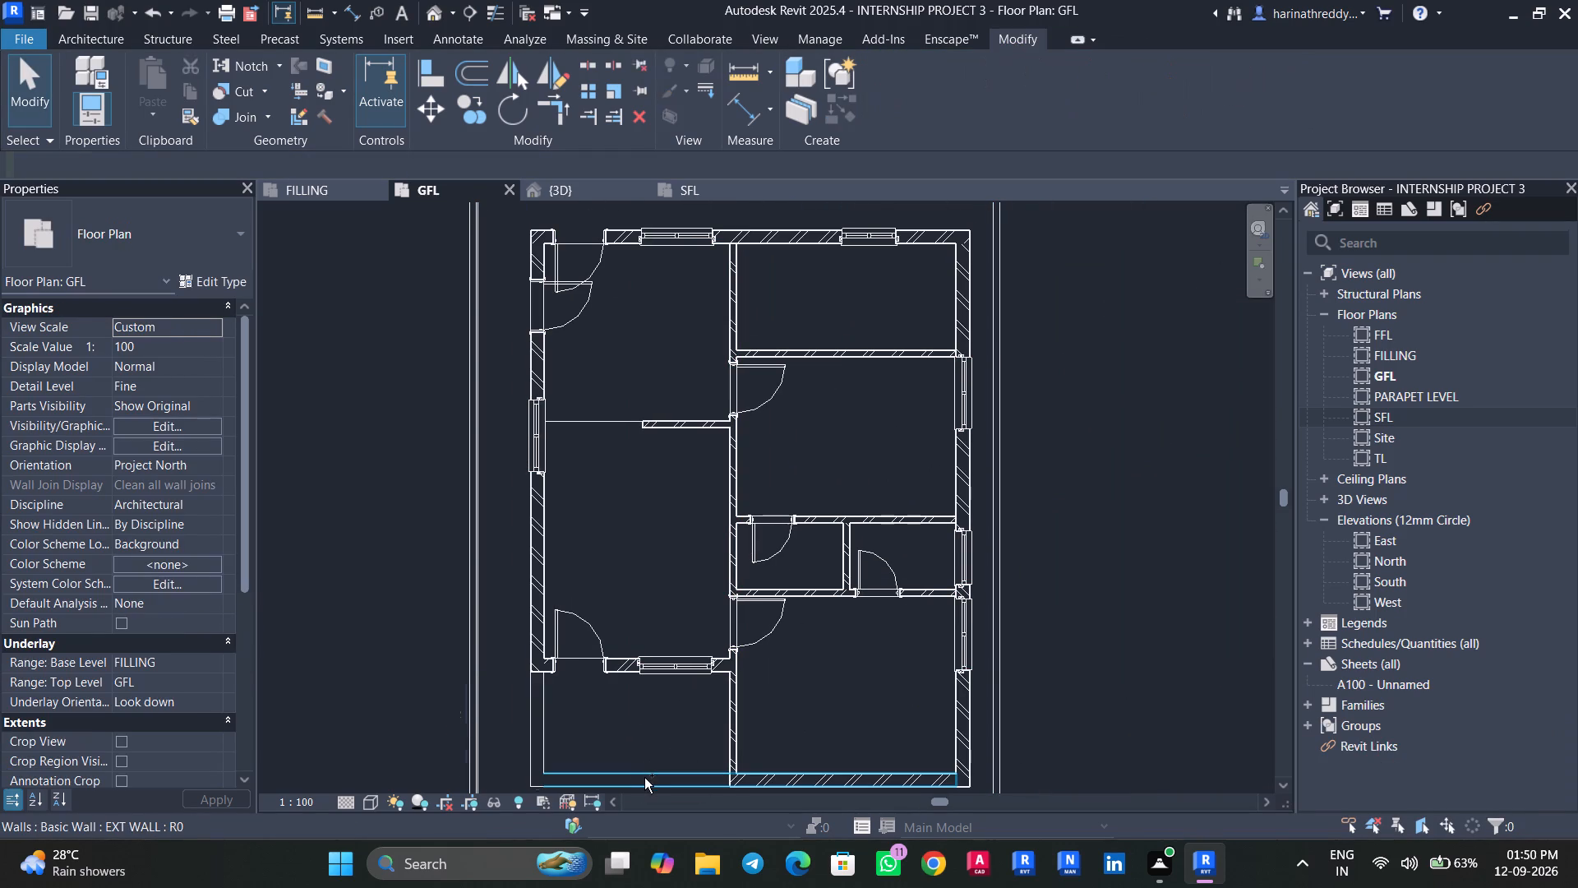
{"action": "left_click", "coordinate": [543, 734], "text": "ctrl"}
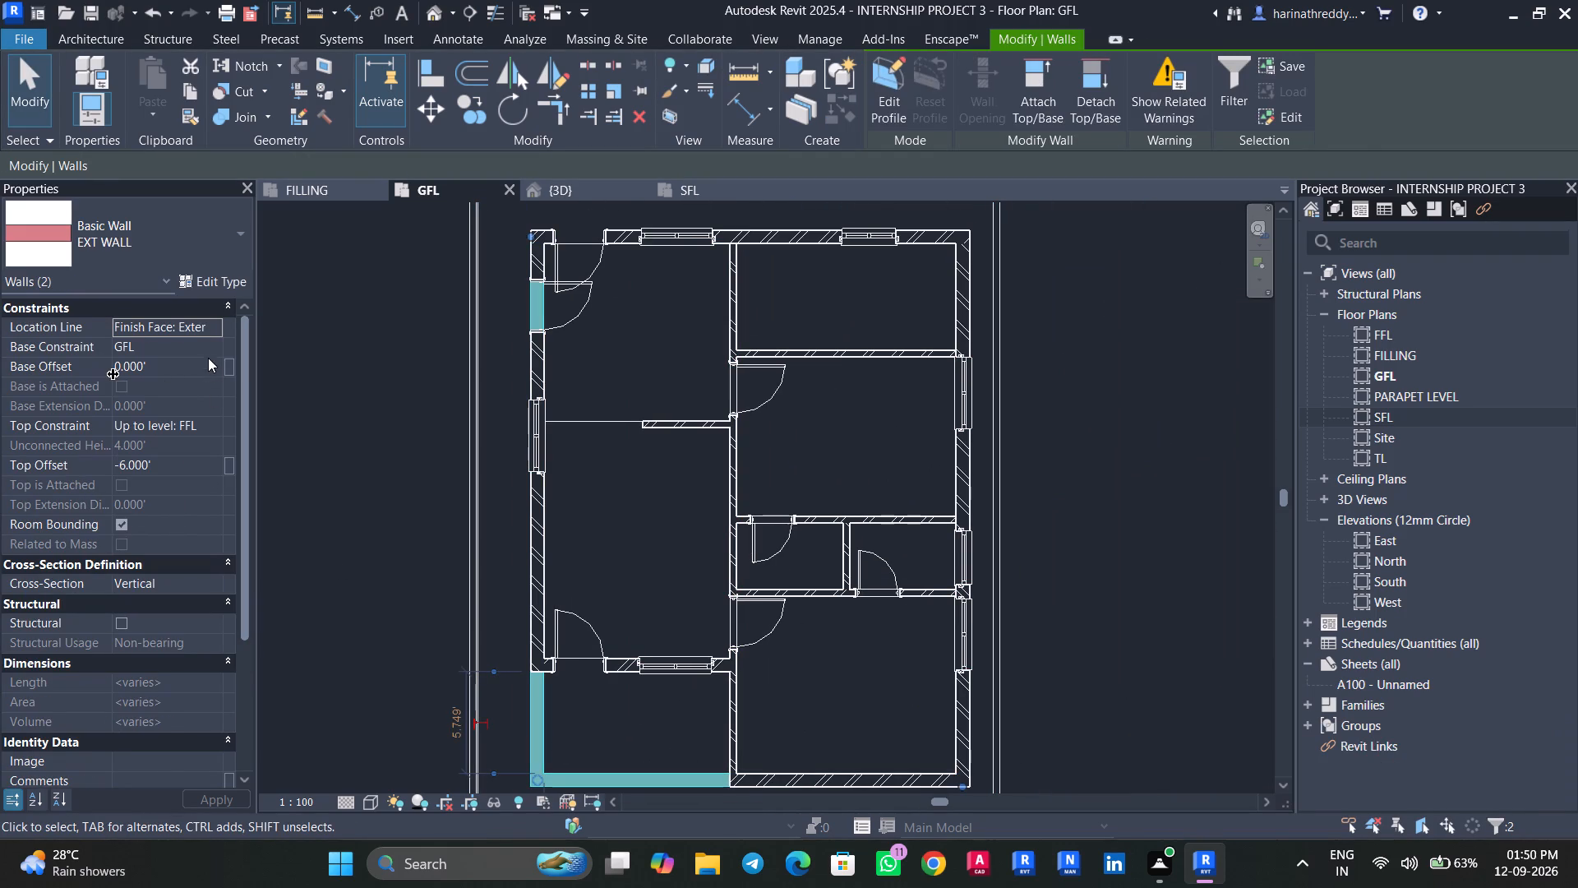
{"action": "left_click", "coordinate": [210, 349]}
{"action": "left_click", "coordinate": [159, 395]}
{"action": "left_click", "coordinate": [213, 423]}
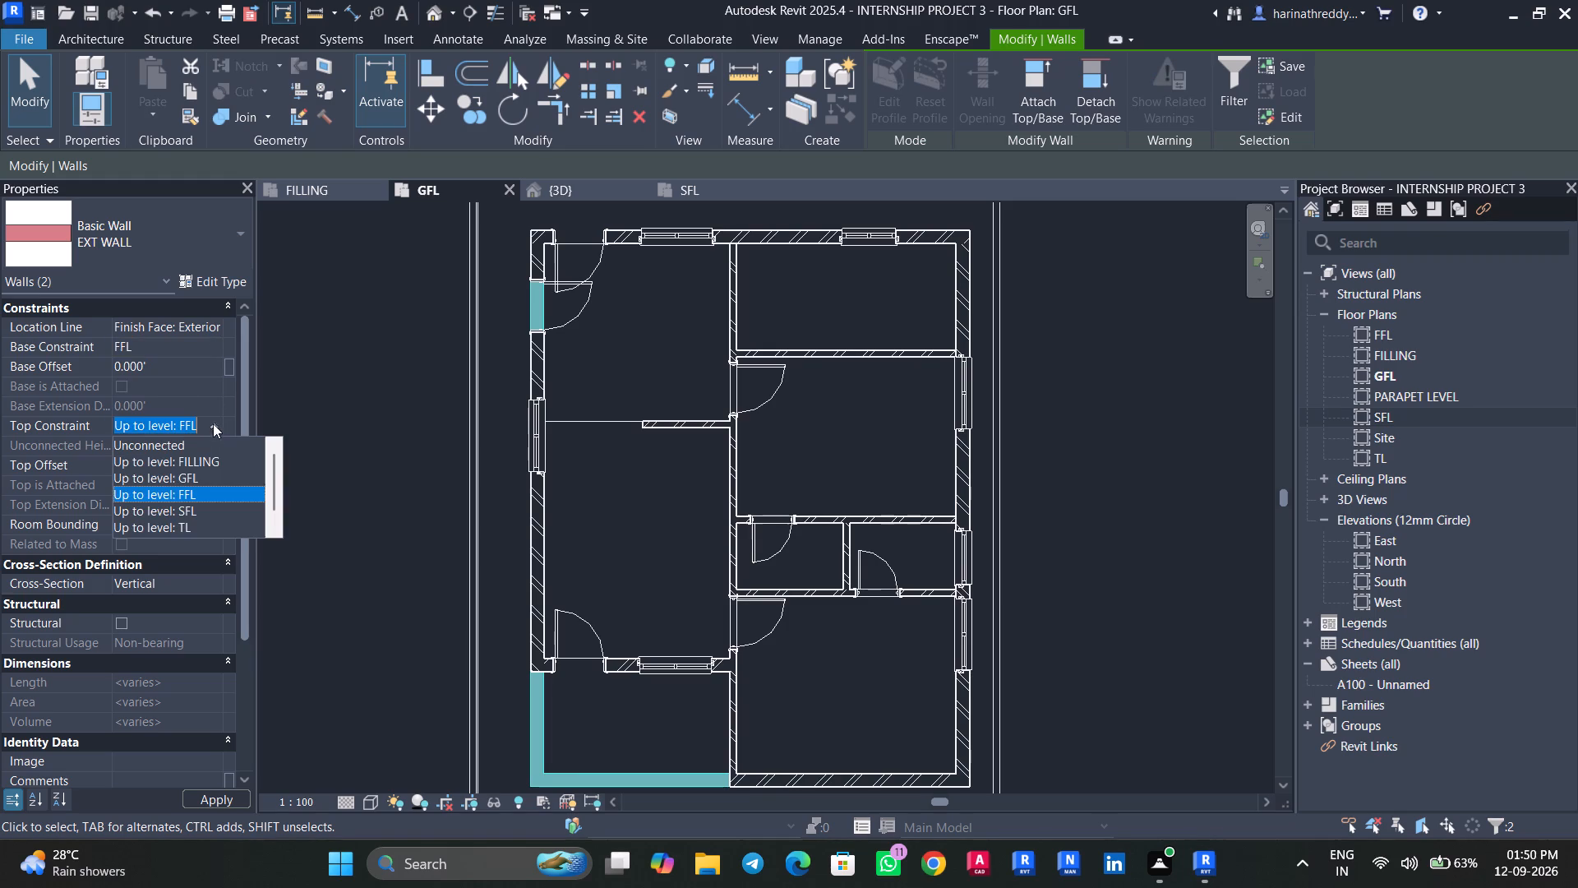
{"action": "left_click", "coordinate": [169, 508]}
{"action": "key", "text": "Escape"}
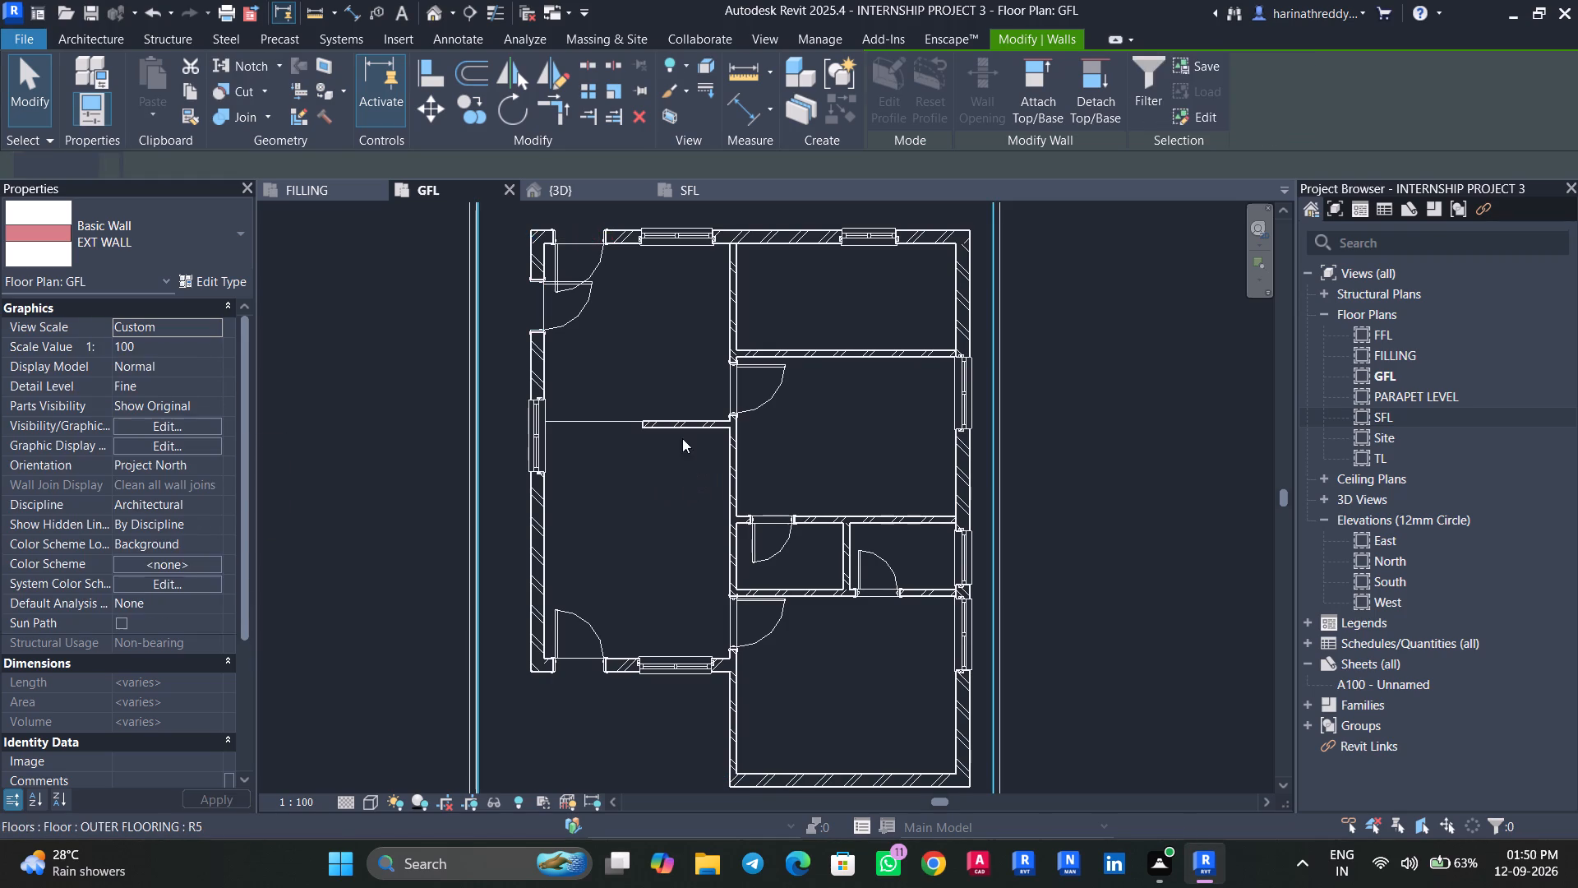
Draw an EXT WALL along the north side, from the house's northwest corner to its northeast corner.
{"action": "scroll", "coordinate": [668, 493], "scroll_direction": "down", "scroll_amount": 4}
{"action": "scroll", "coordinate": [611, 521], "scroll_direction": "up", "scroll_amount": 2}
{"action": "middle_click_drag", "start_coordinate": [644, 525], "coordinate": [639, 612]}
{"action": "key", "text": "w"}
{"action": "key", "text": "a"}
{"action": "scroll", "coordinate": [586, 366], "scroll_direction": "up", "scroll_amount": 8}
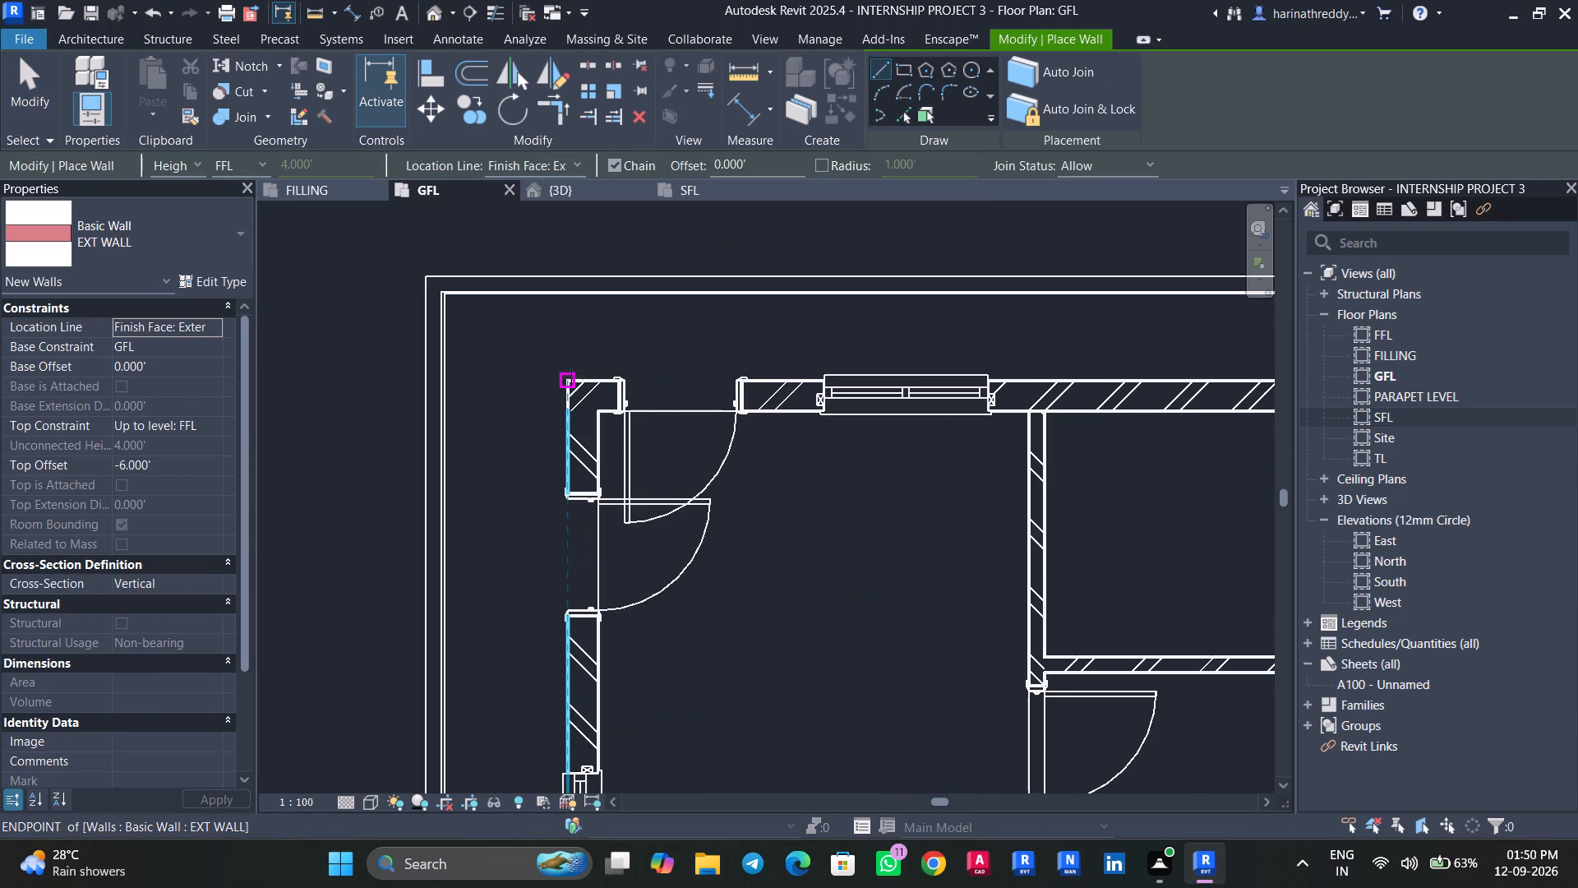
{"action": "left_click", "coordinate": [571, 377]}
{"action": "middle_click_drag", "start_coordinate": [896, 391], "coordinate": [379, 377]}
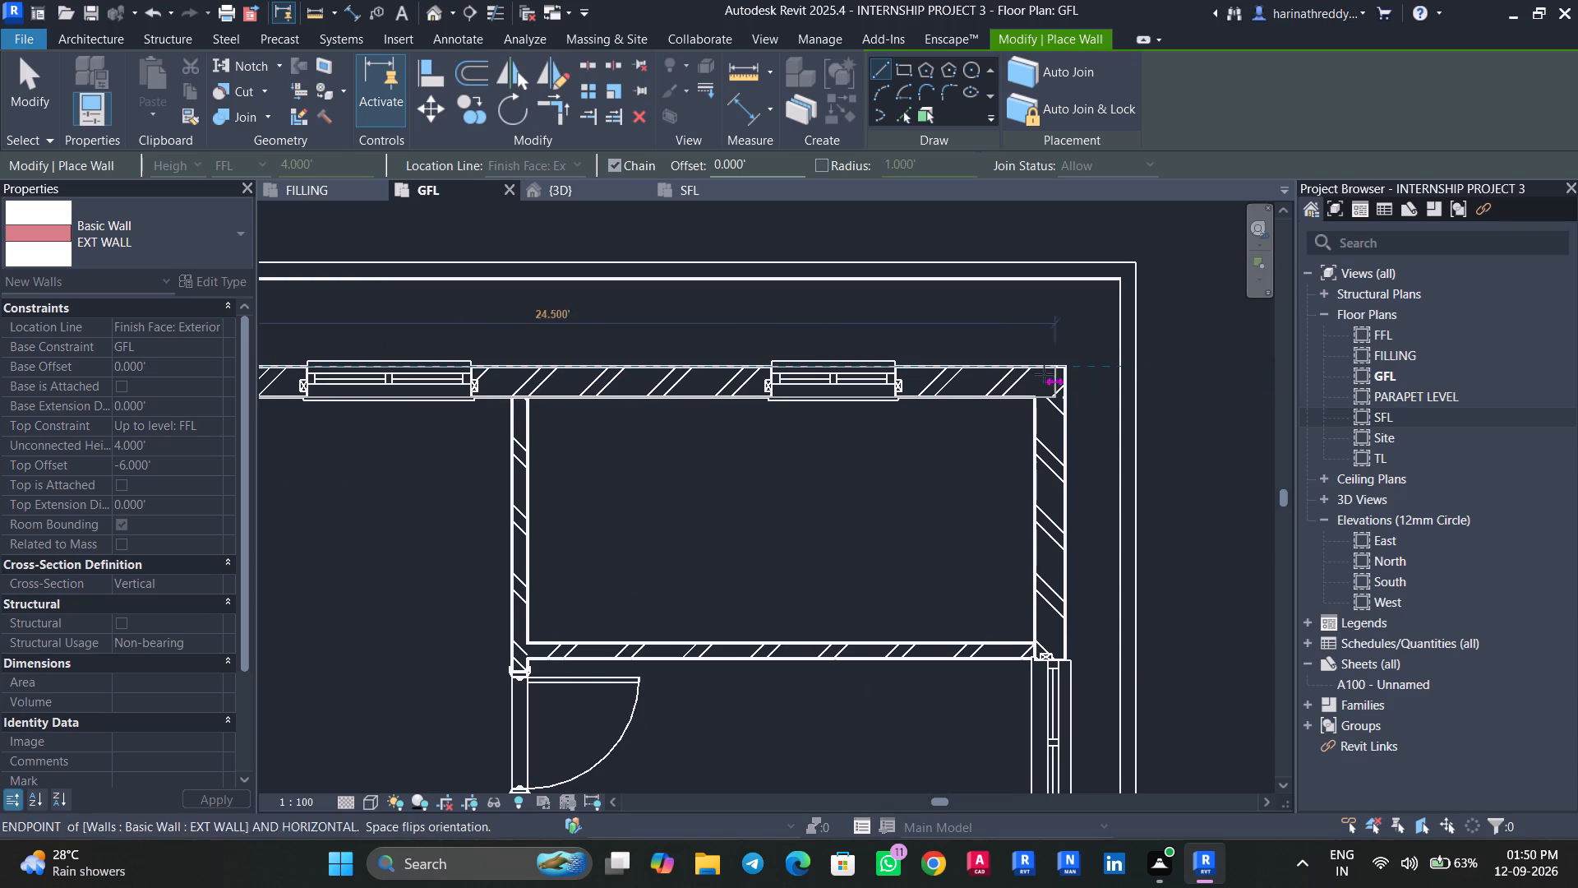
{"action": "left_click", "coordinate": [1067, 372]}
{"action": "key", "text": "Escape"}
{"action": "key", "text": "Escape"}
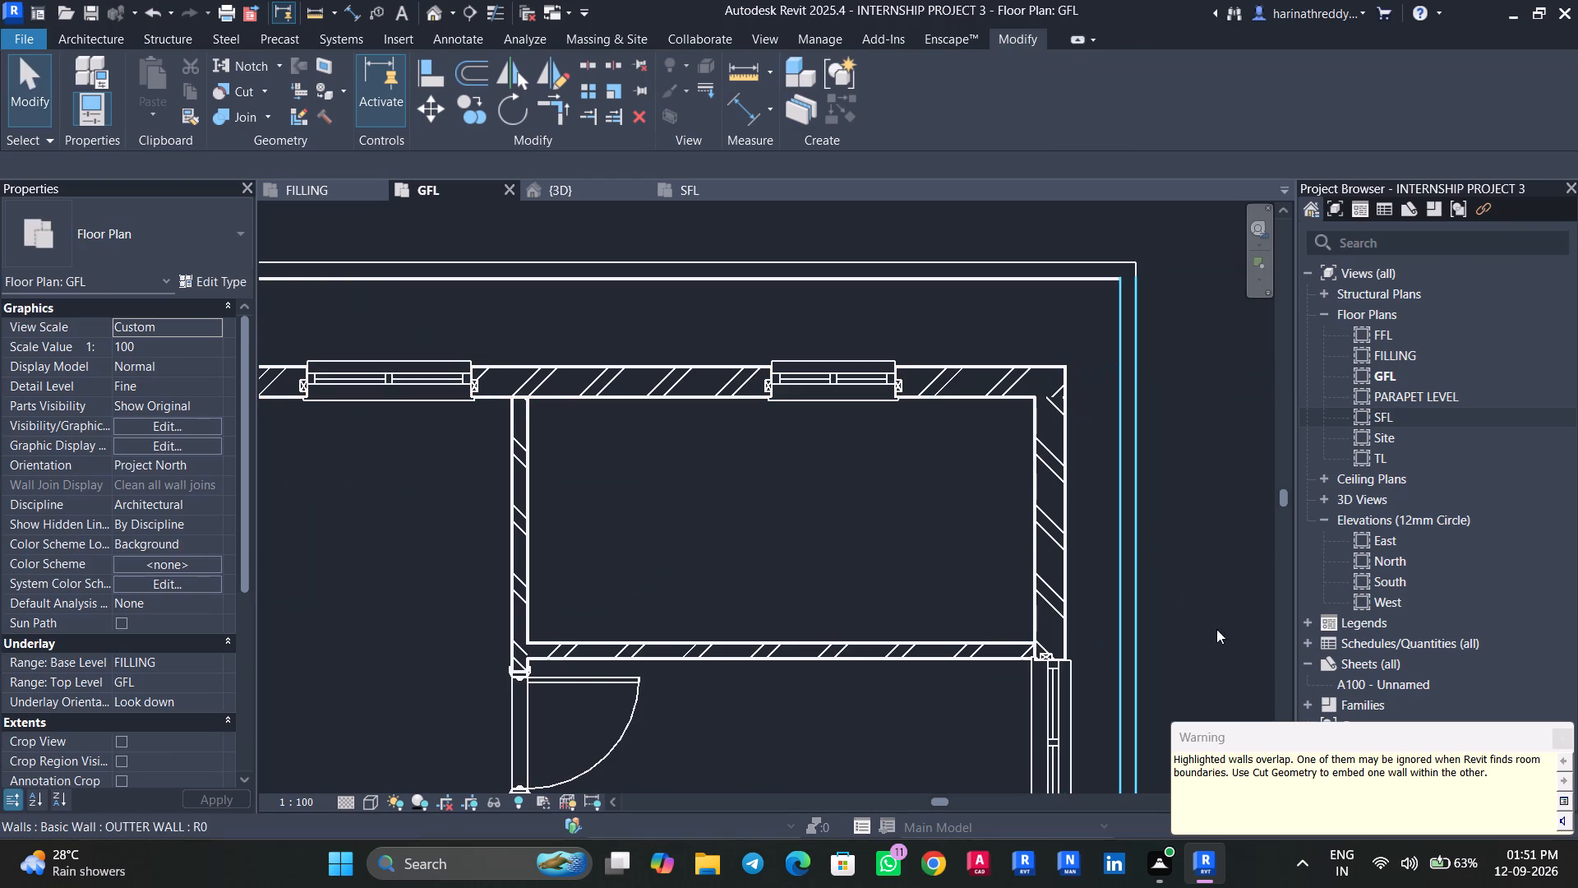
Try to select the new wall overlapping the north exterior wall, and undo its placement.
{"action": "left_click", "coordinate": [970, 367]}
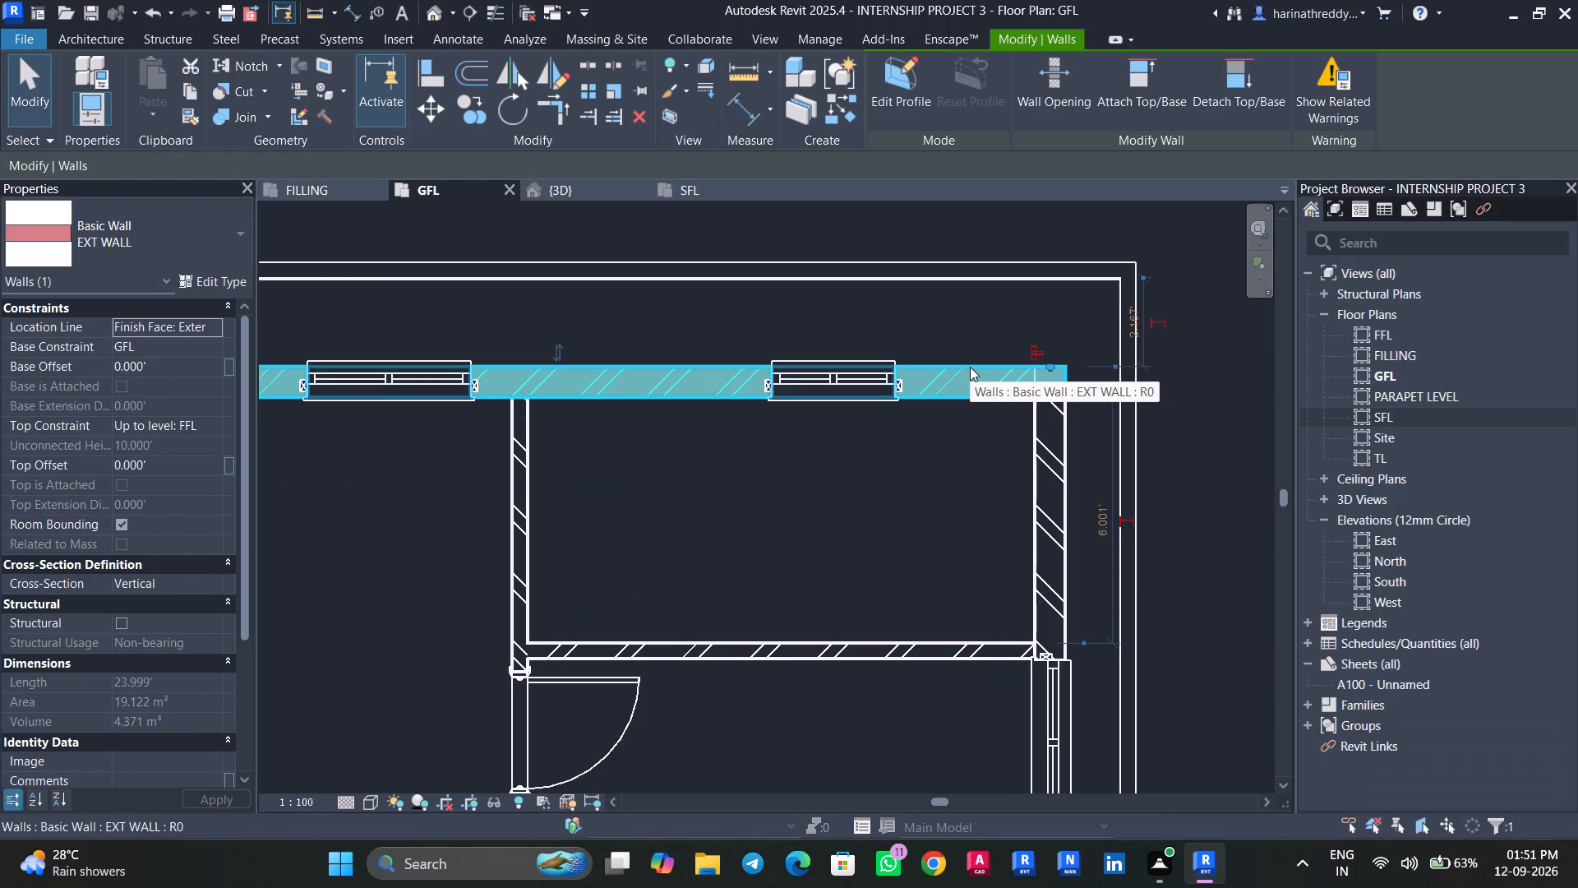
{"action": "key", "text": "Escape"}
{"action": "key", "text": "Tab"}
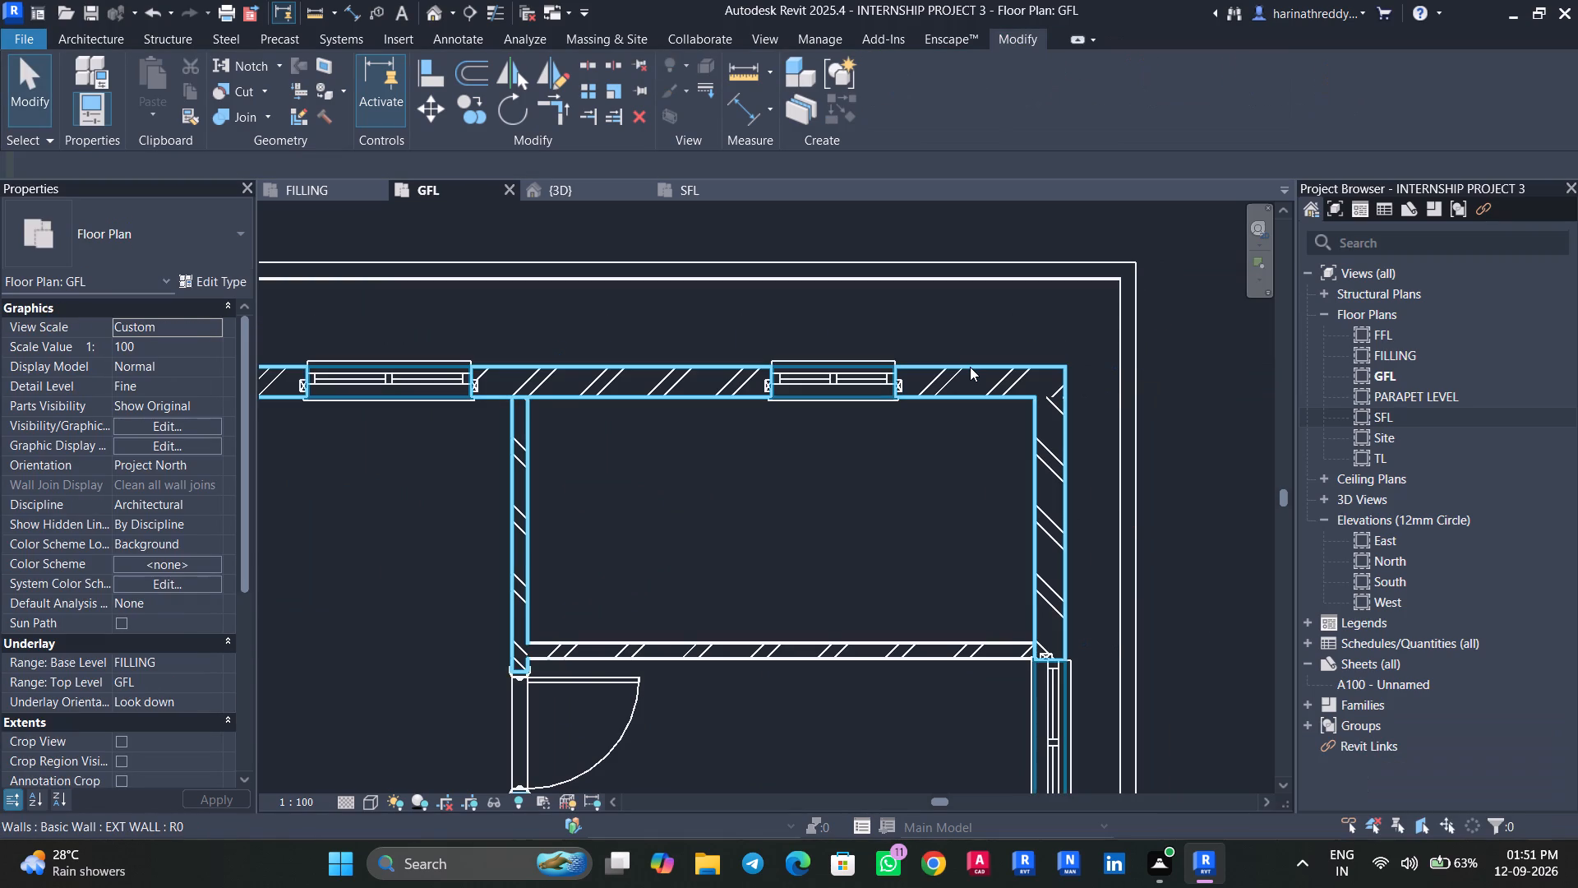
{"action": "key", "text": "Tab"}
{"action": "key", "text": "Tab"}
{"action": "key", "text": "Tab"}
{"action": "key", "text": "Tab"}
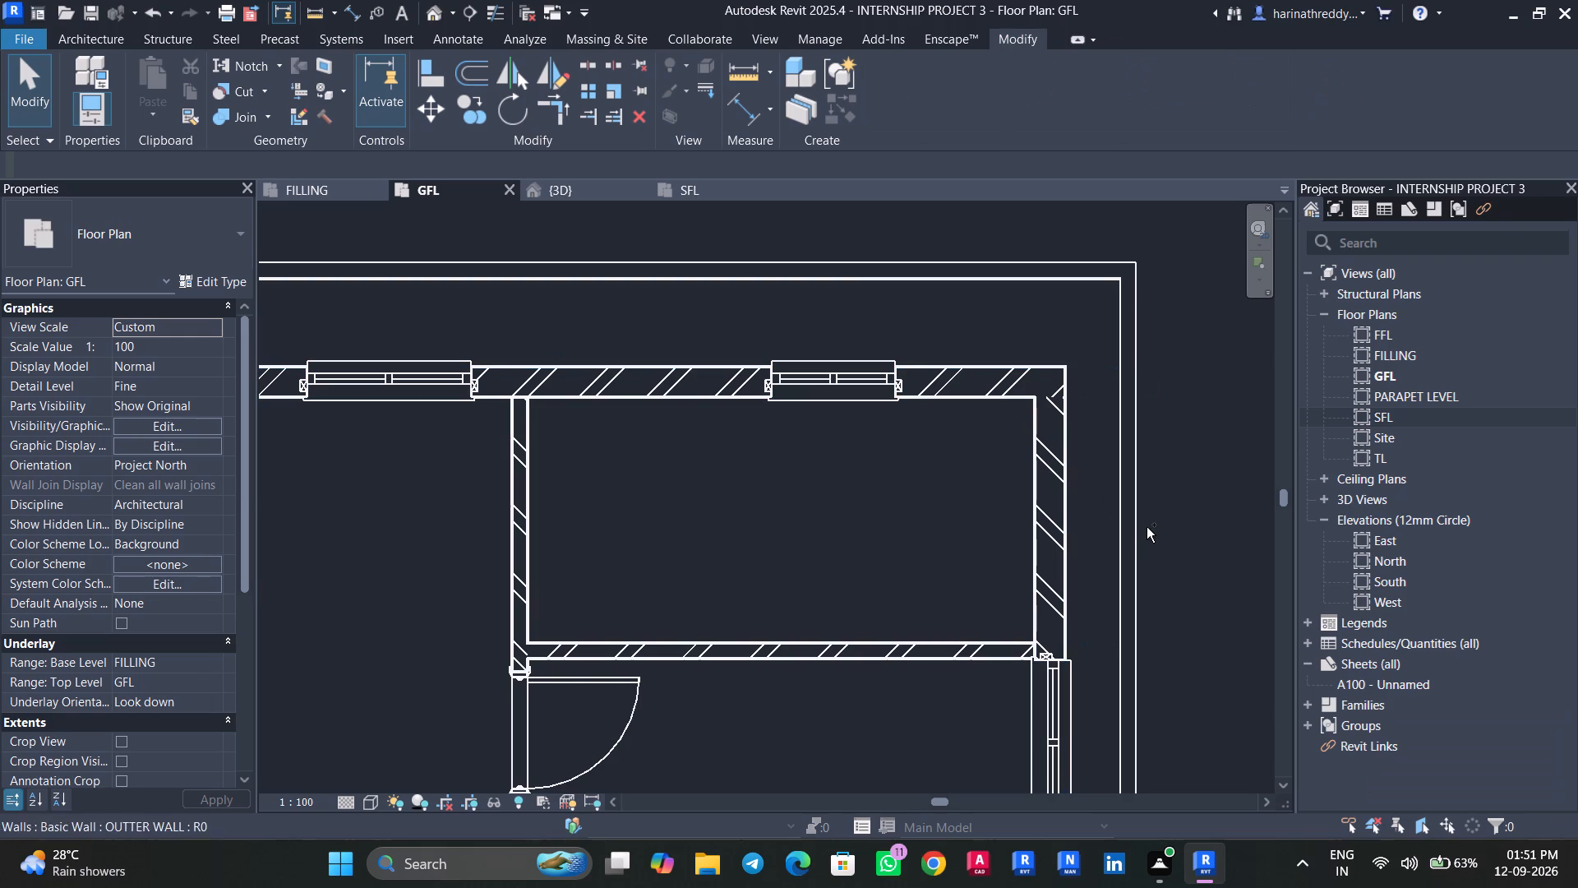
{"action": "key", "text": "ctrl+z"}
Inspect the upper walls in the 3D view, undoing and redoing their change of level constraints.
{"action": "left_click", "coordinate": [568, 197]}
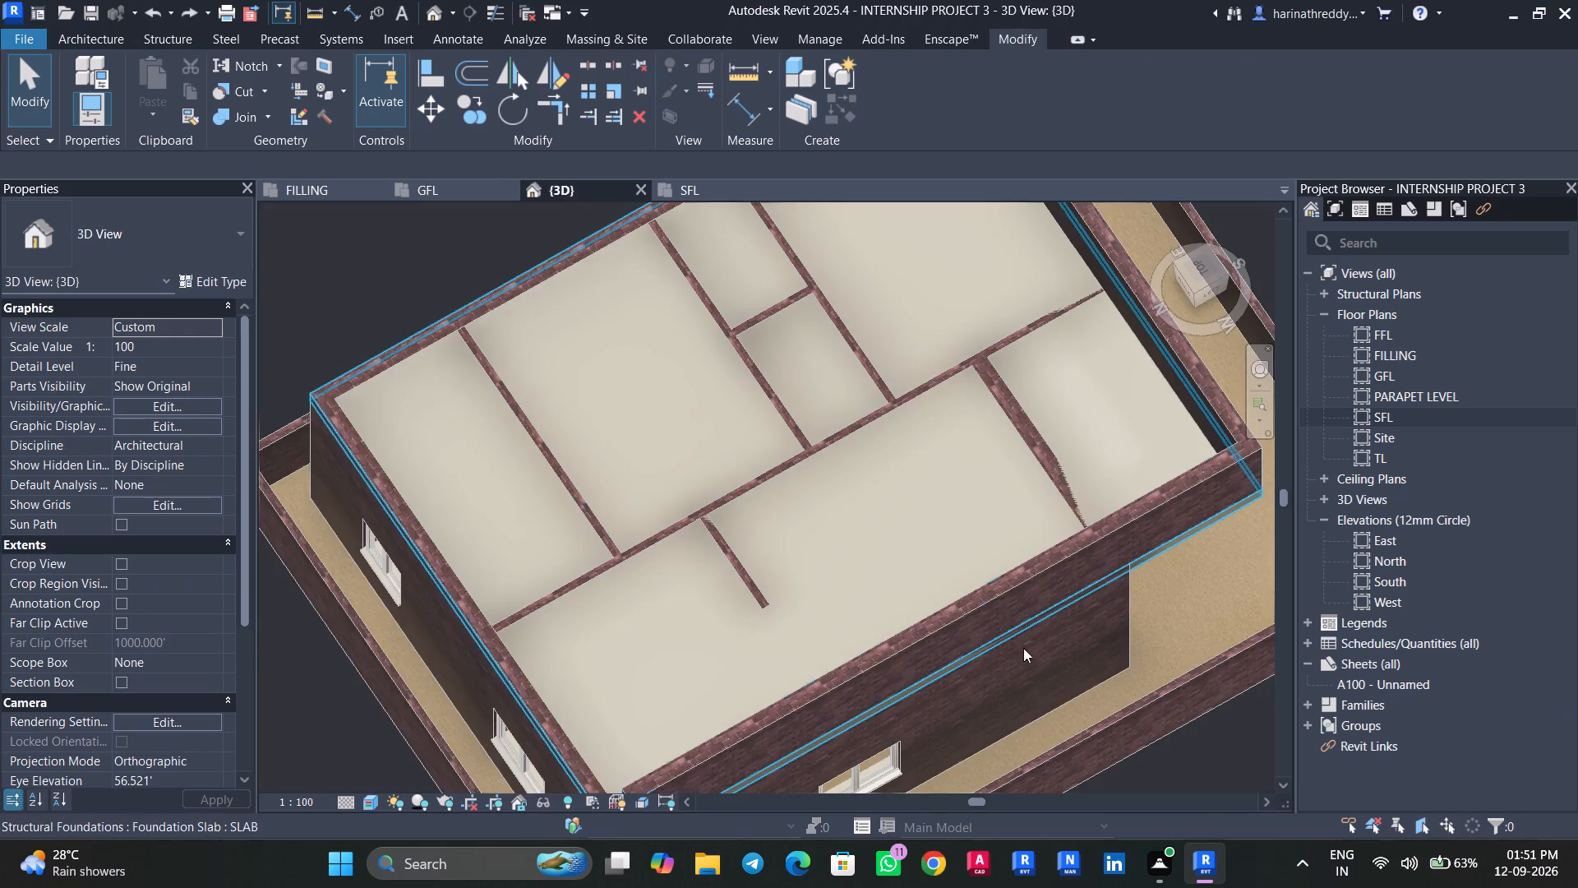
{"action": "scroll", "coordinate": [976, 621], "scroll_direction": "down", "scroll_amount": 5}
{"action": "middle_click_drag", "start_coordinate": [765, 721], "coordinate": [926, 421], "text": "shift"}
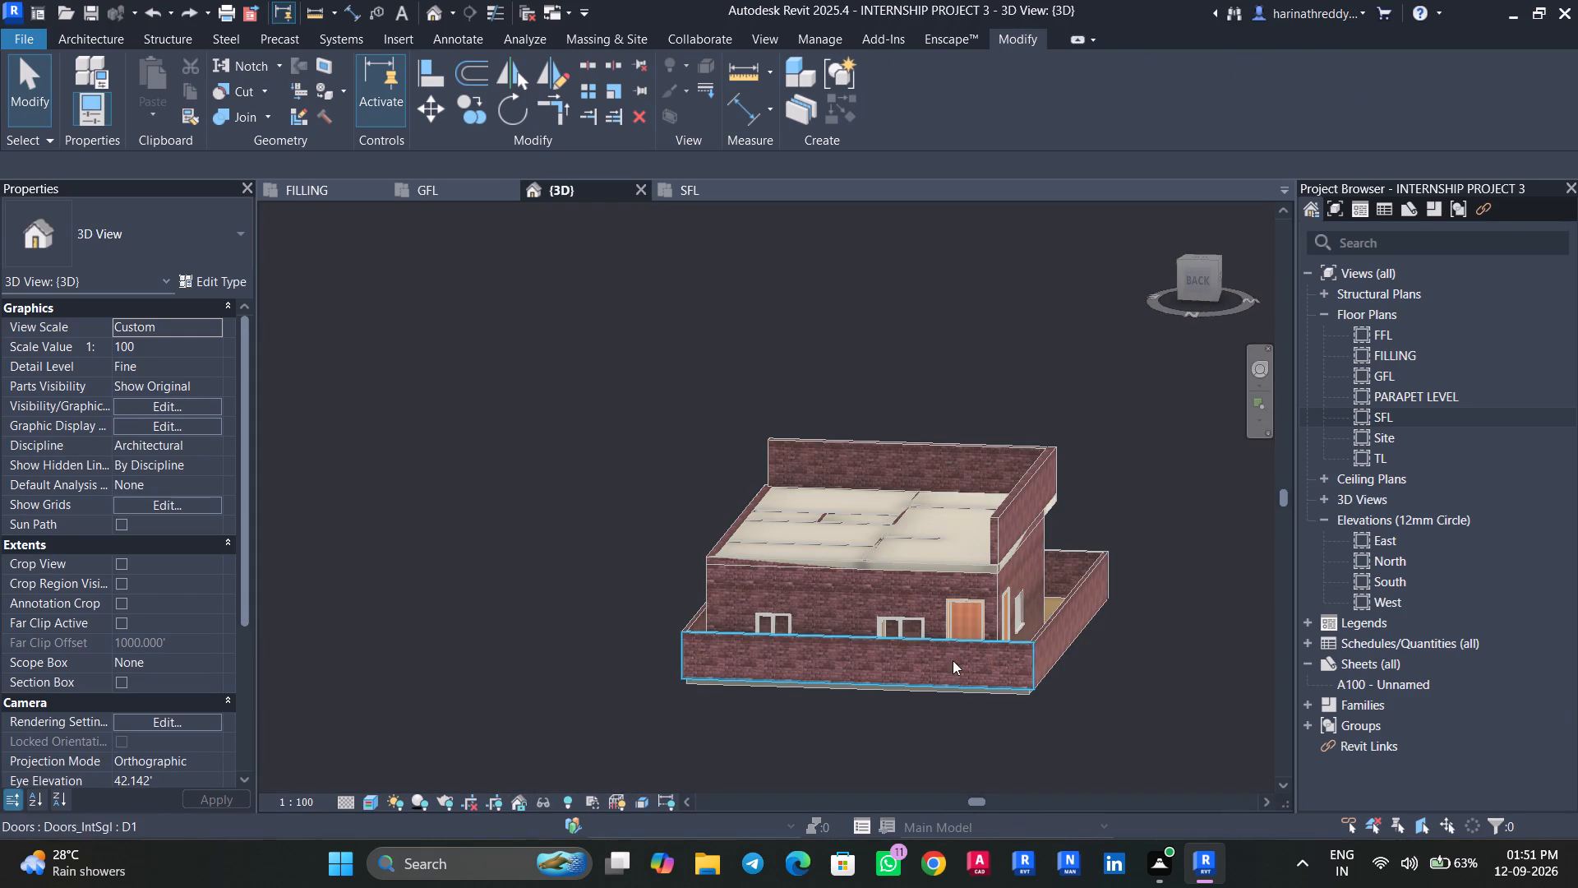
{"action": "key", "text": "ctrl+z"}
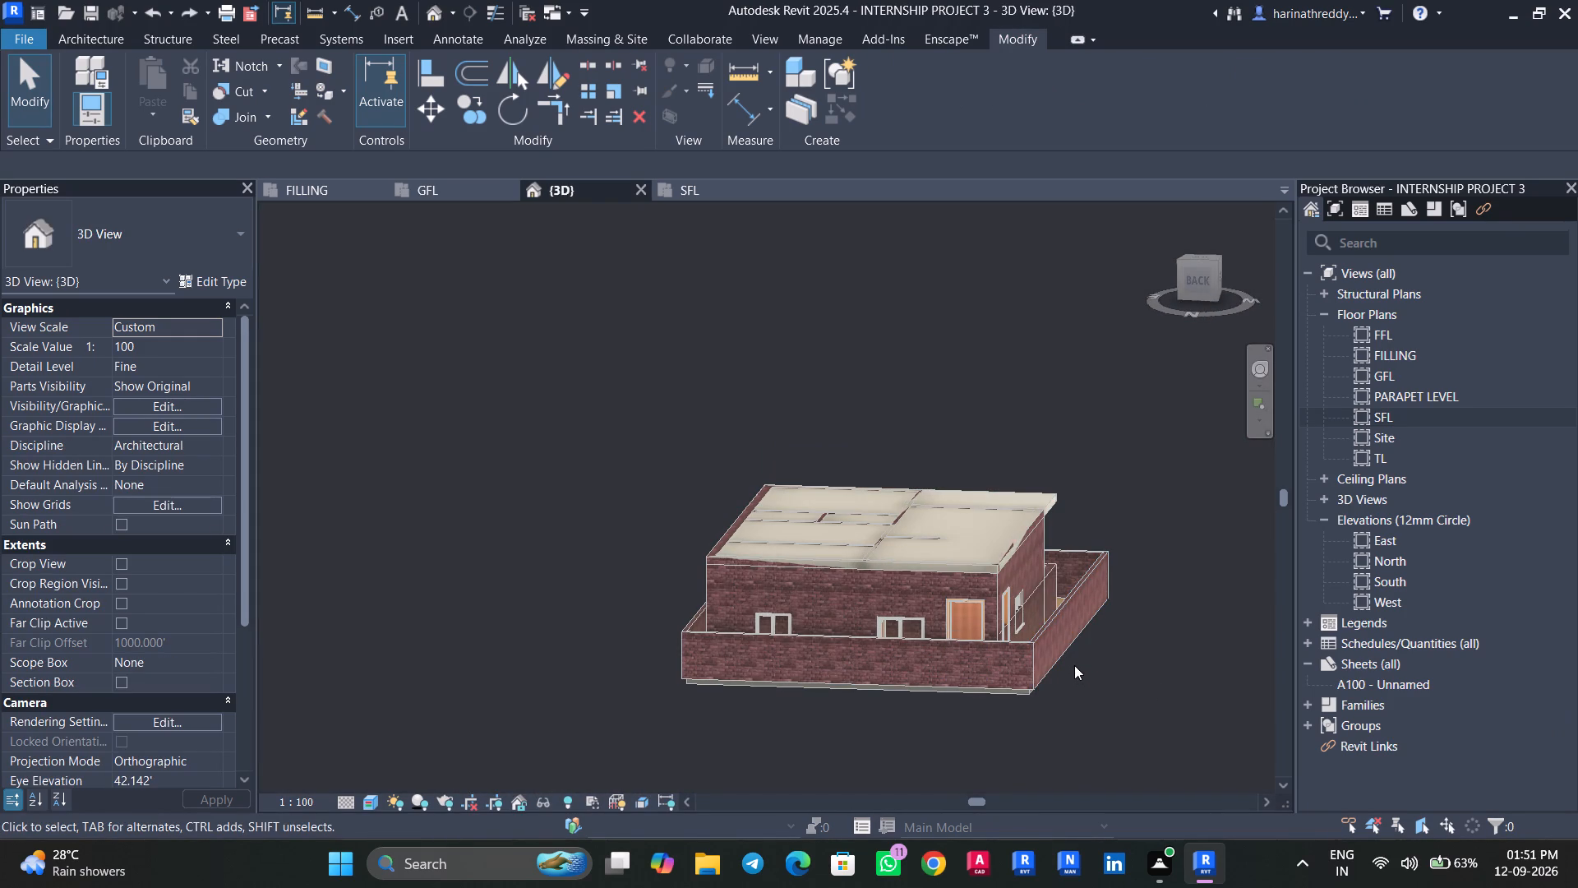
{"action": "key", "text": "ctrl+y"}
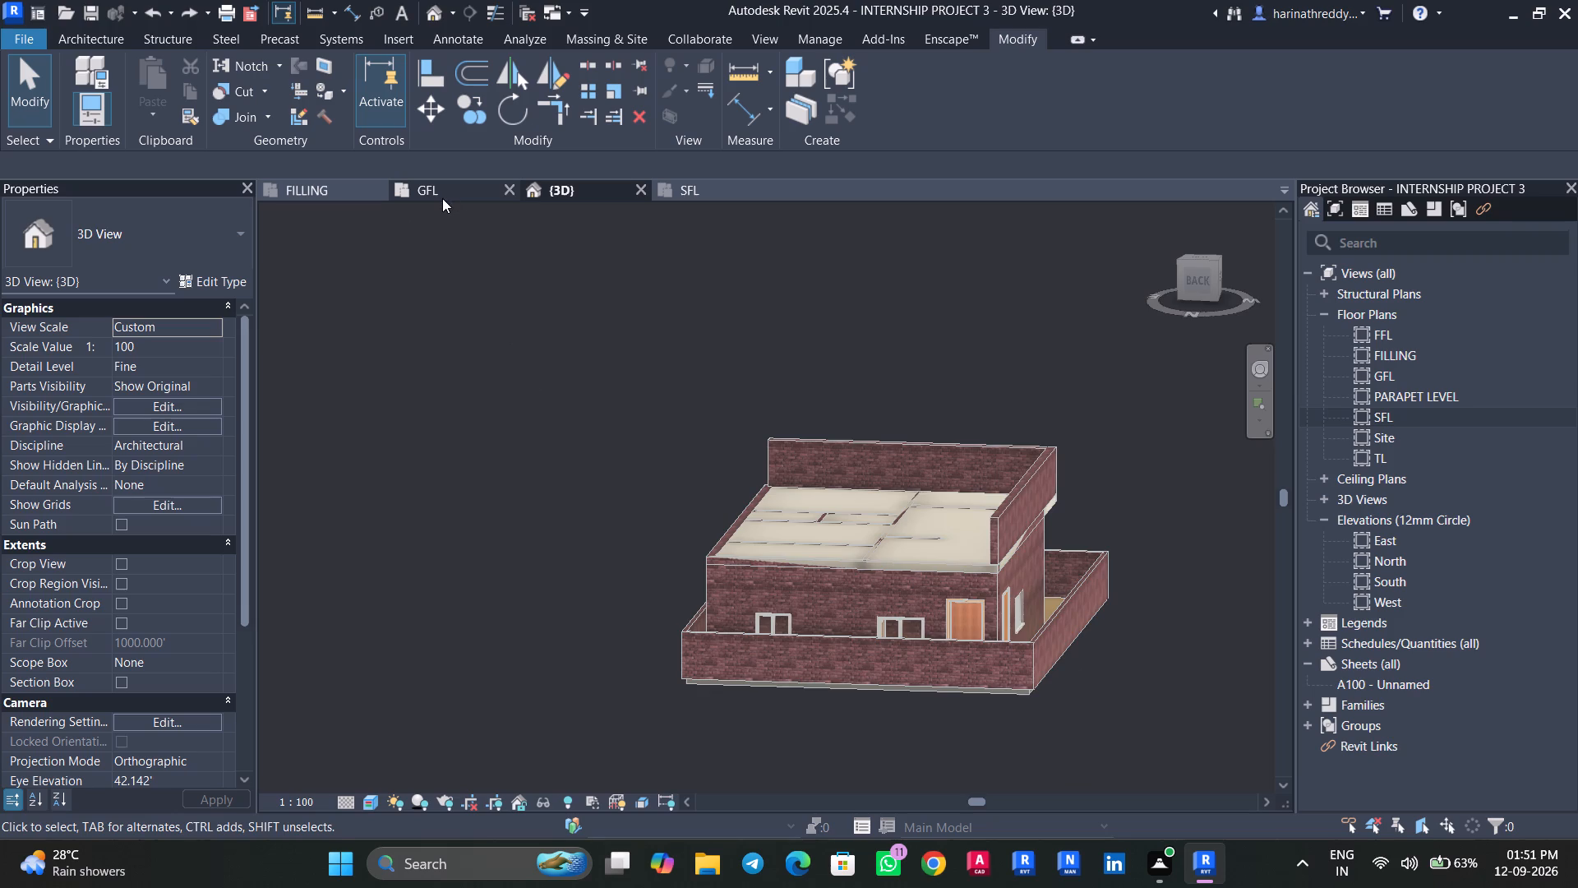
Look over the GFL floor plan and the SFL floor plan.
{"action": "left_click", "coordinate": [442, 198]}
{"action": "scroll", "coordinate": [648, 612], "scroll_direction": "down", "scroll_amount": 1}
{"action": "scroll", "coordinate": [648, 612], "scroll_direction": "up", "scroll_amount": 1}
{"action": "scroll", "coordinate": [648, 612], "scroll_direction": "down", "scroll_amount": 9}
{"action": "middle_click_drag", "start_coordinate": [646, 595], "coordinate": [664, 448]}
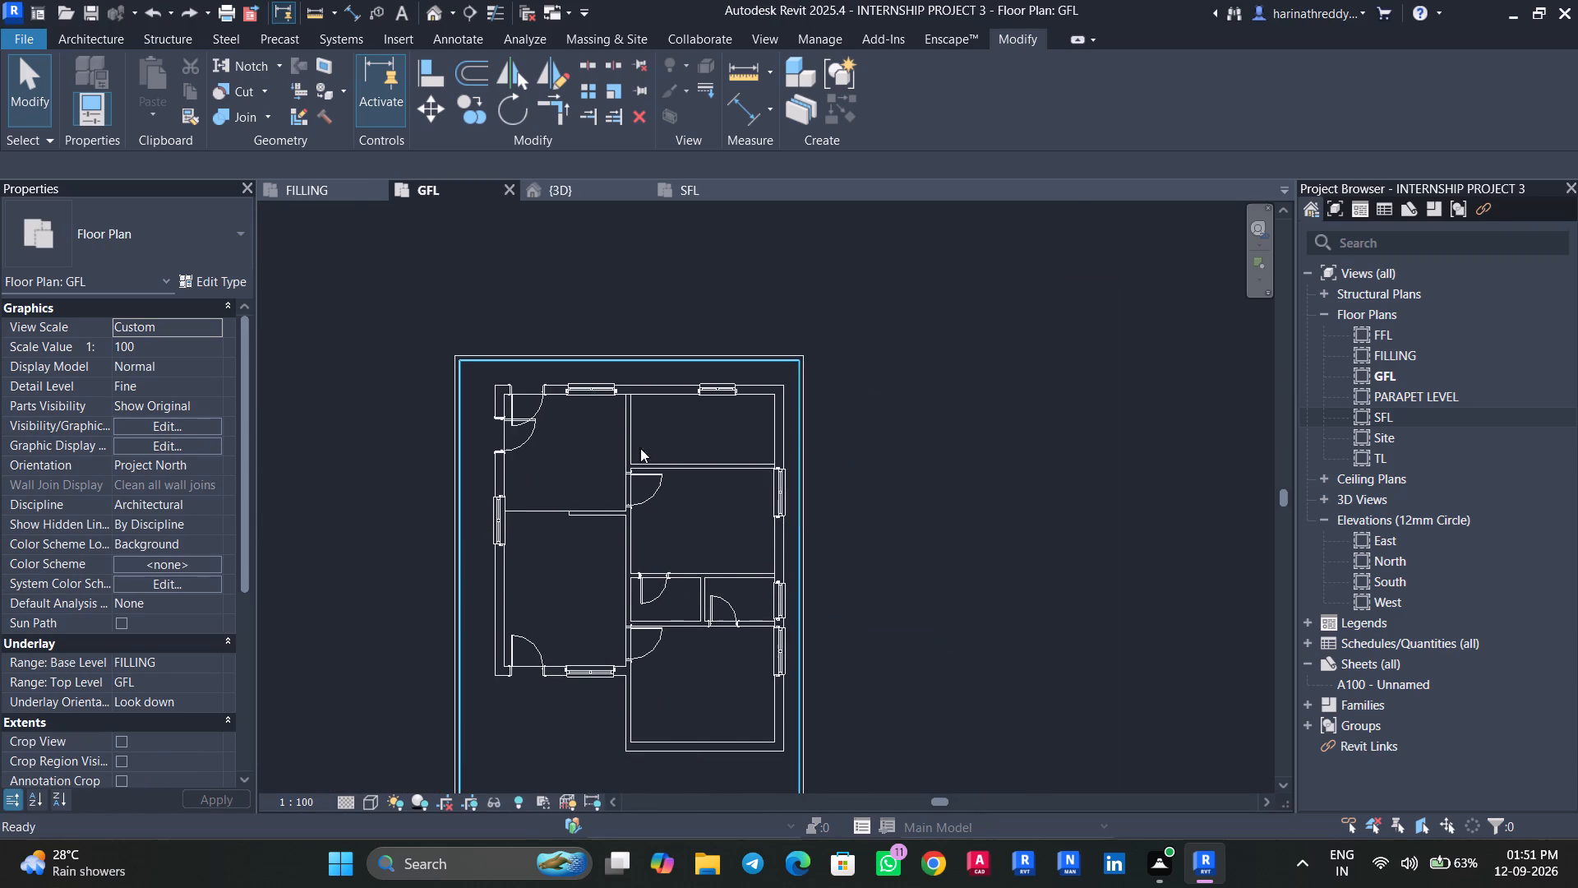
{"action": "left_click", "coordinate": [695, 197]}
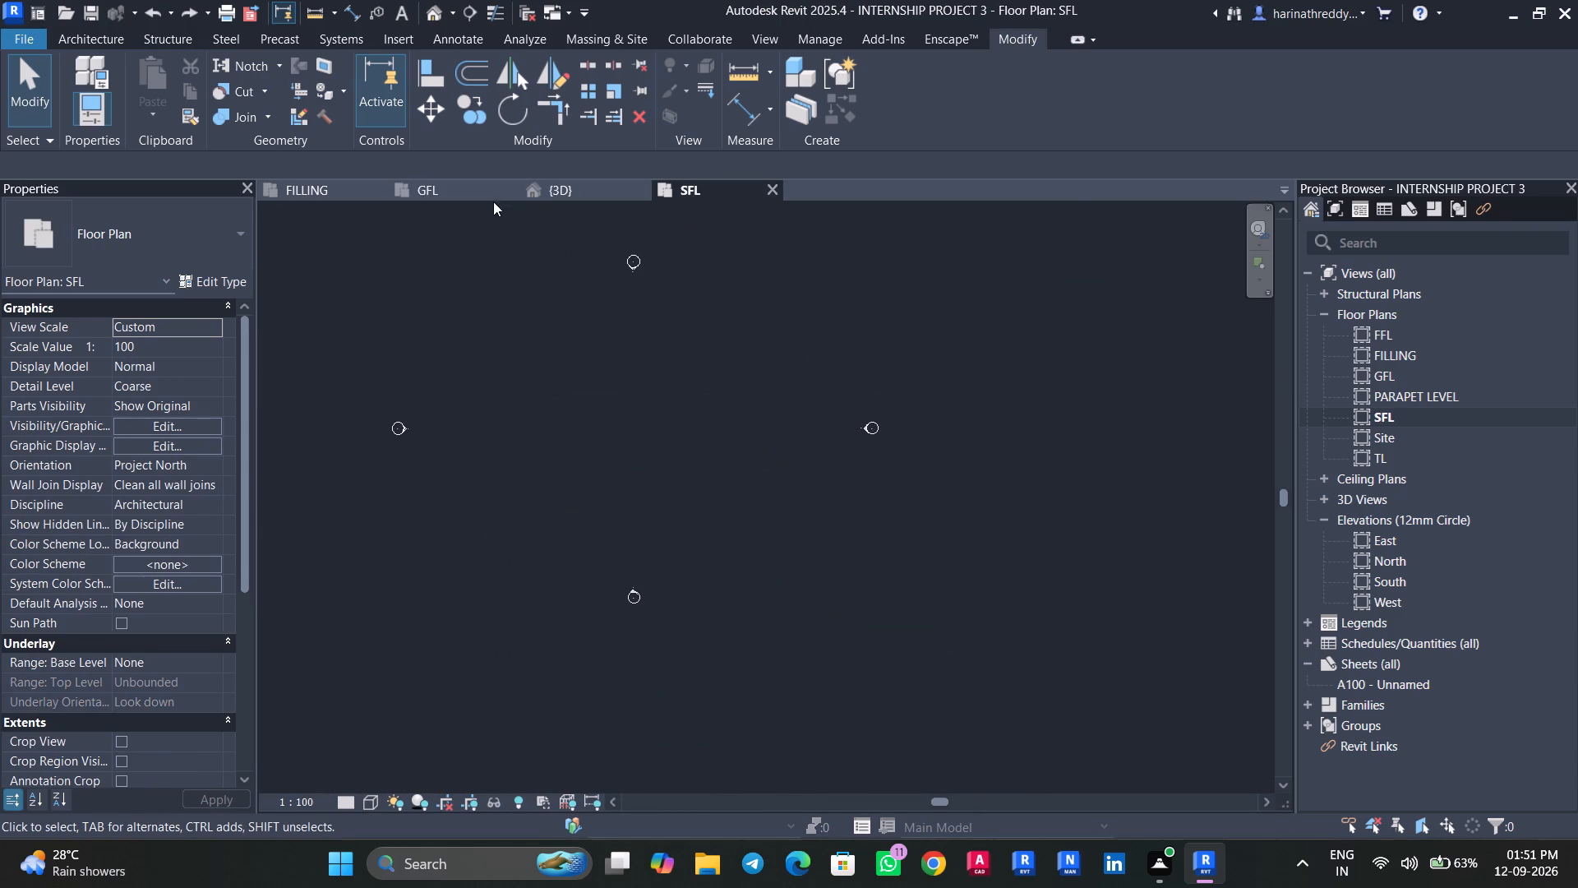
Close the FILLING floor plan view.
{"action": "left_click", "coordinate": [380, 187]}
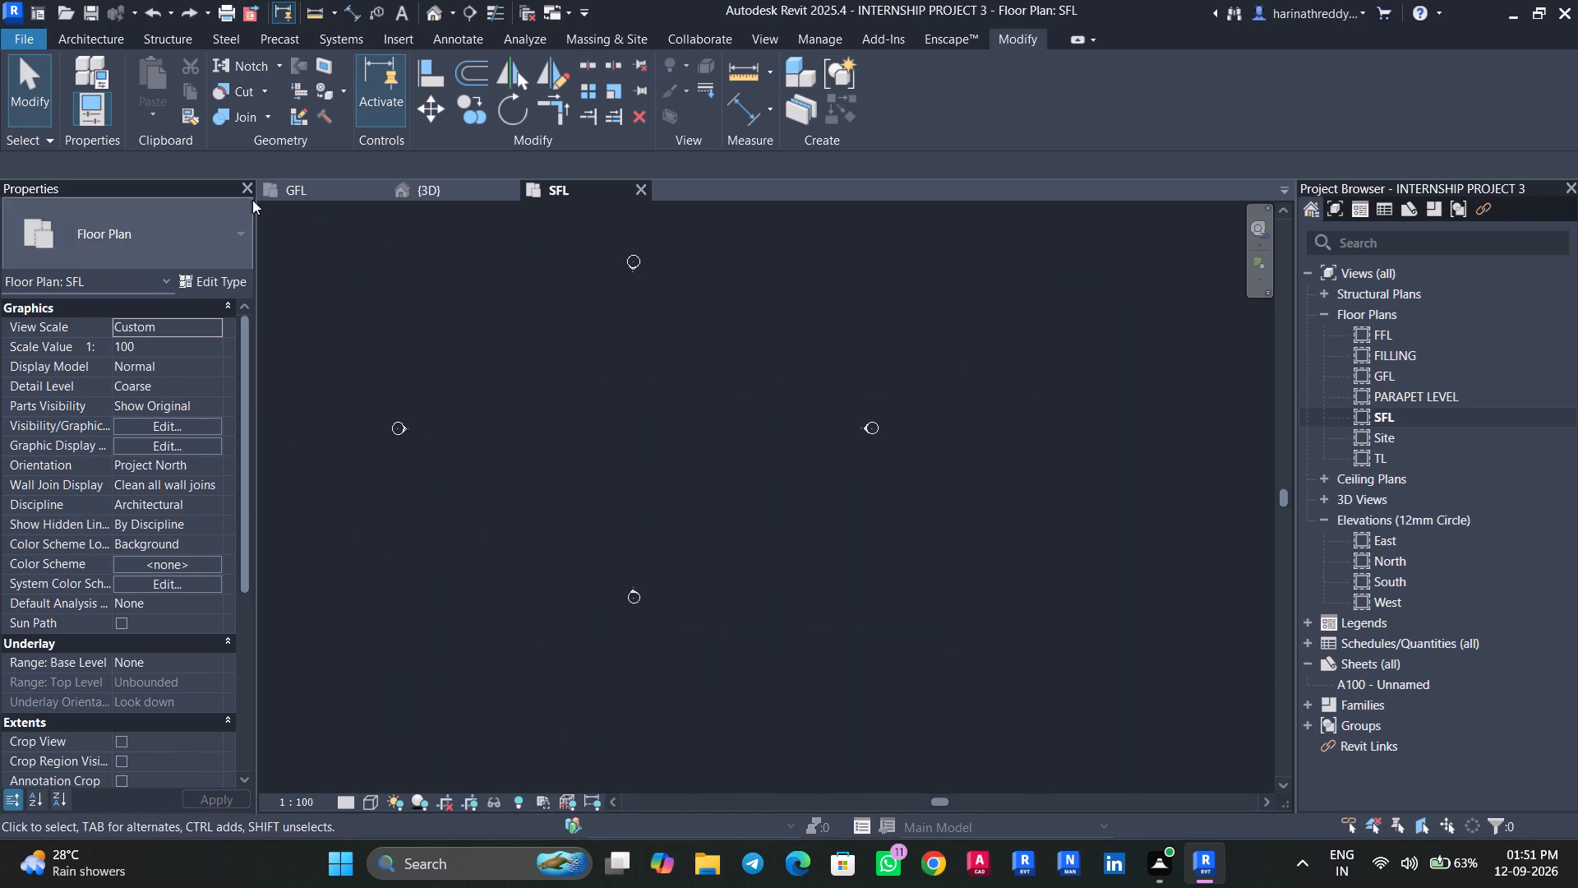
In the GFL plan, place an EXT WALL based on FFL and up to SFL, tracing the outer face of the north exterior wall.
{"action": "left_click", "coordinate": [301, 188]}
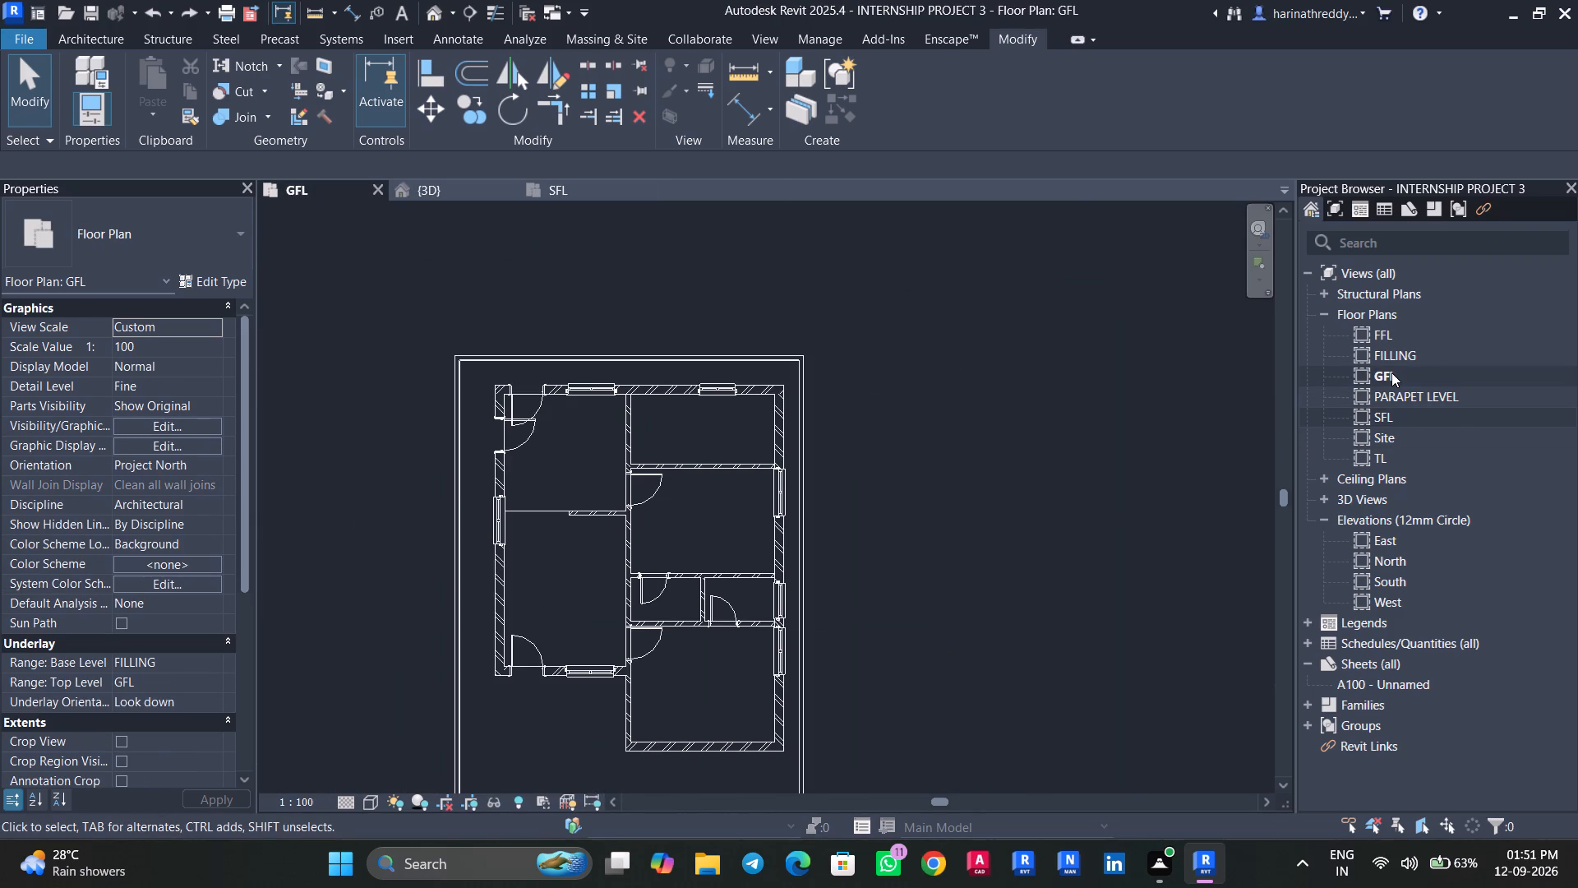
{"action": "scroll", "coordinate": [1020, 503], "scroll_direction": "down", "scroll_amount": 2}
{"action": "middle_click_drag", "start_coordinate": [1007, 518], "coordinate": [1018, 411]}
{"action": "scroll", "coordinate": [916, 465], "scroll_direction": "up", "scroll_amount": 4}
{"action": "middle_click_drag", "start_coordinate": [916, 469], "coordinate": [971, 639]}
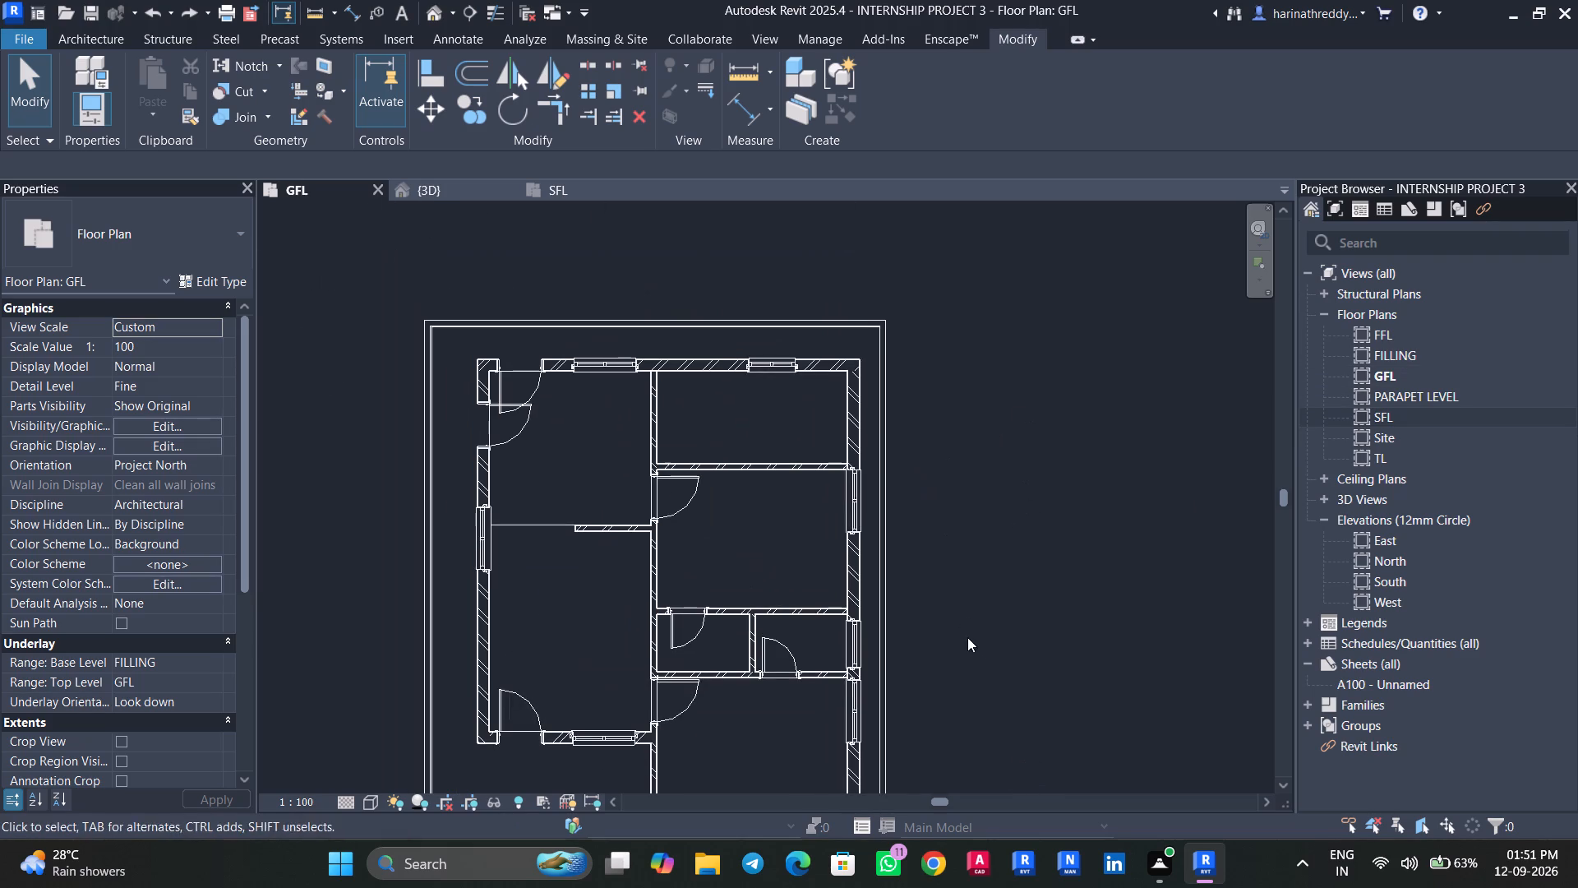
{"action": "key", "text": "w"}
{"action": "key", "text": "a"}
{"action": "scroll", "coordinate": [503, 363], "scroll_direction": "up", "scroll_amount": 5}
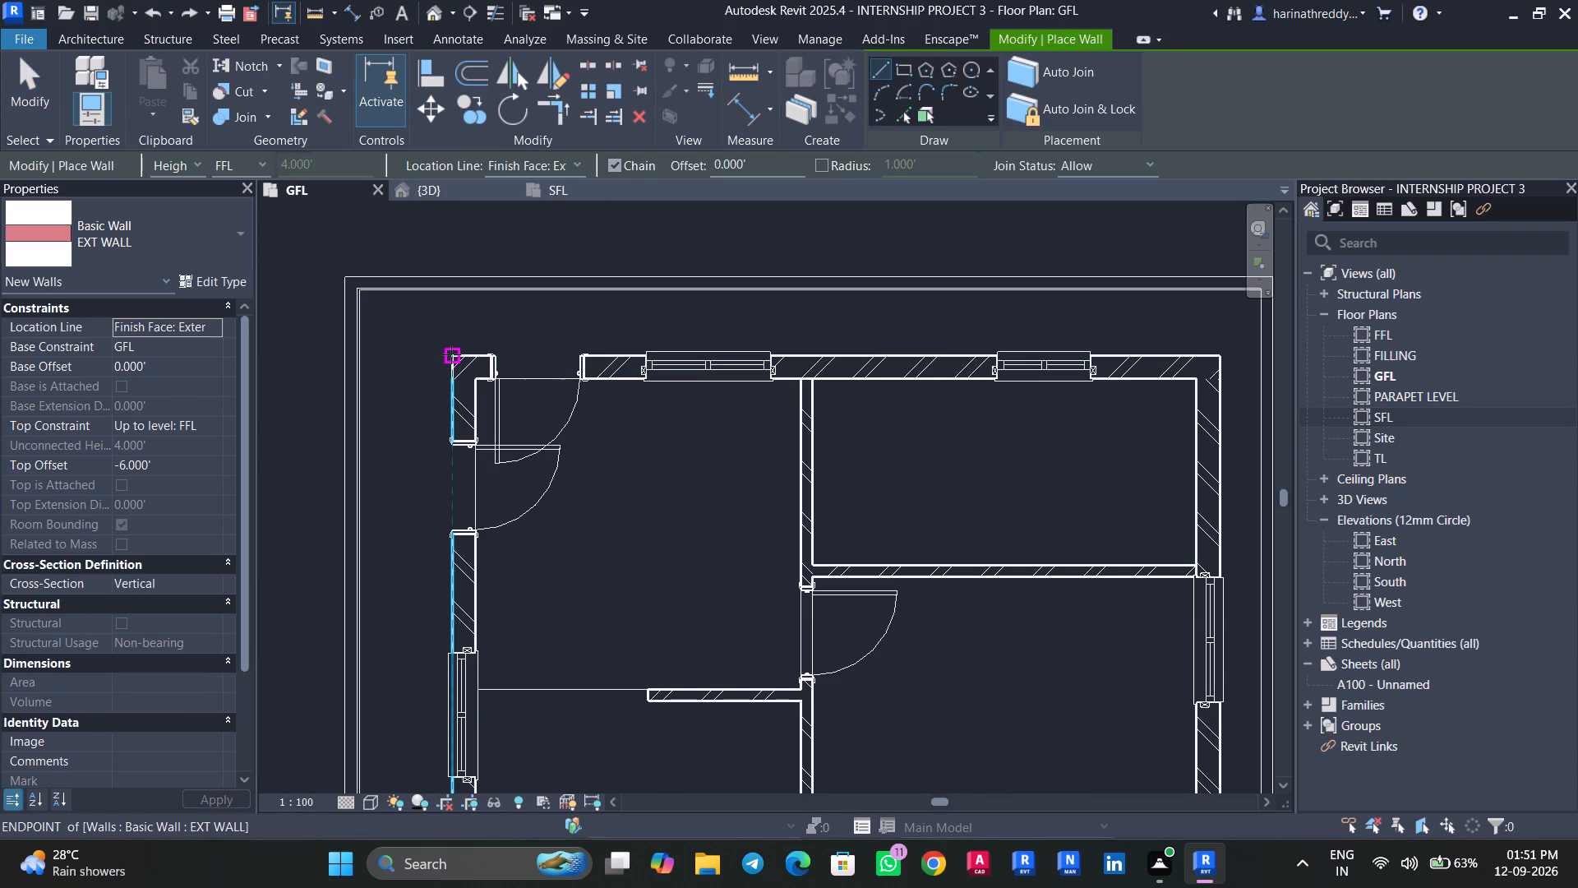
{"action": "left_click", "coordinate": [451, 354]}
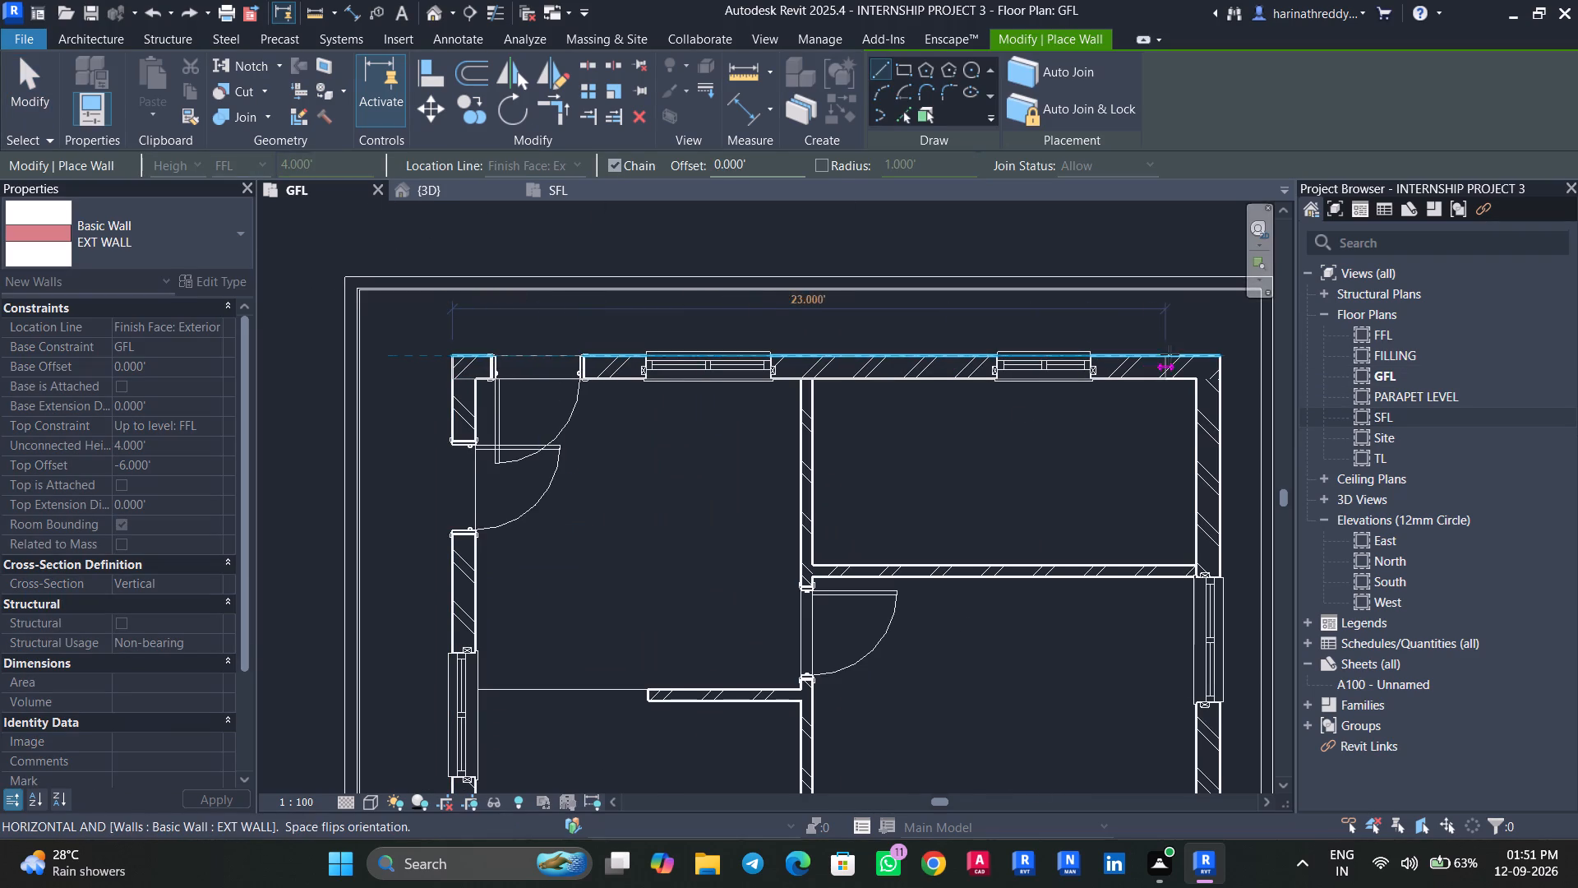
{"action": "key", "text": "Escape"}
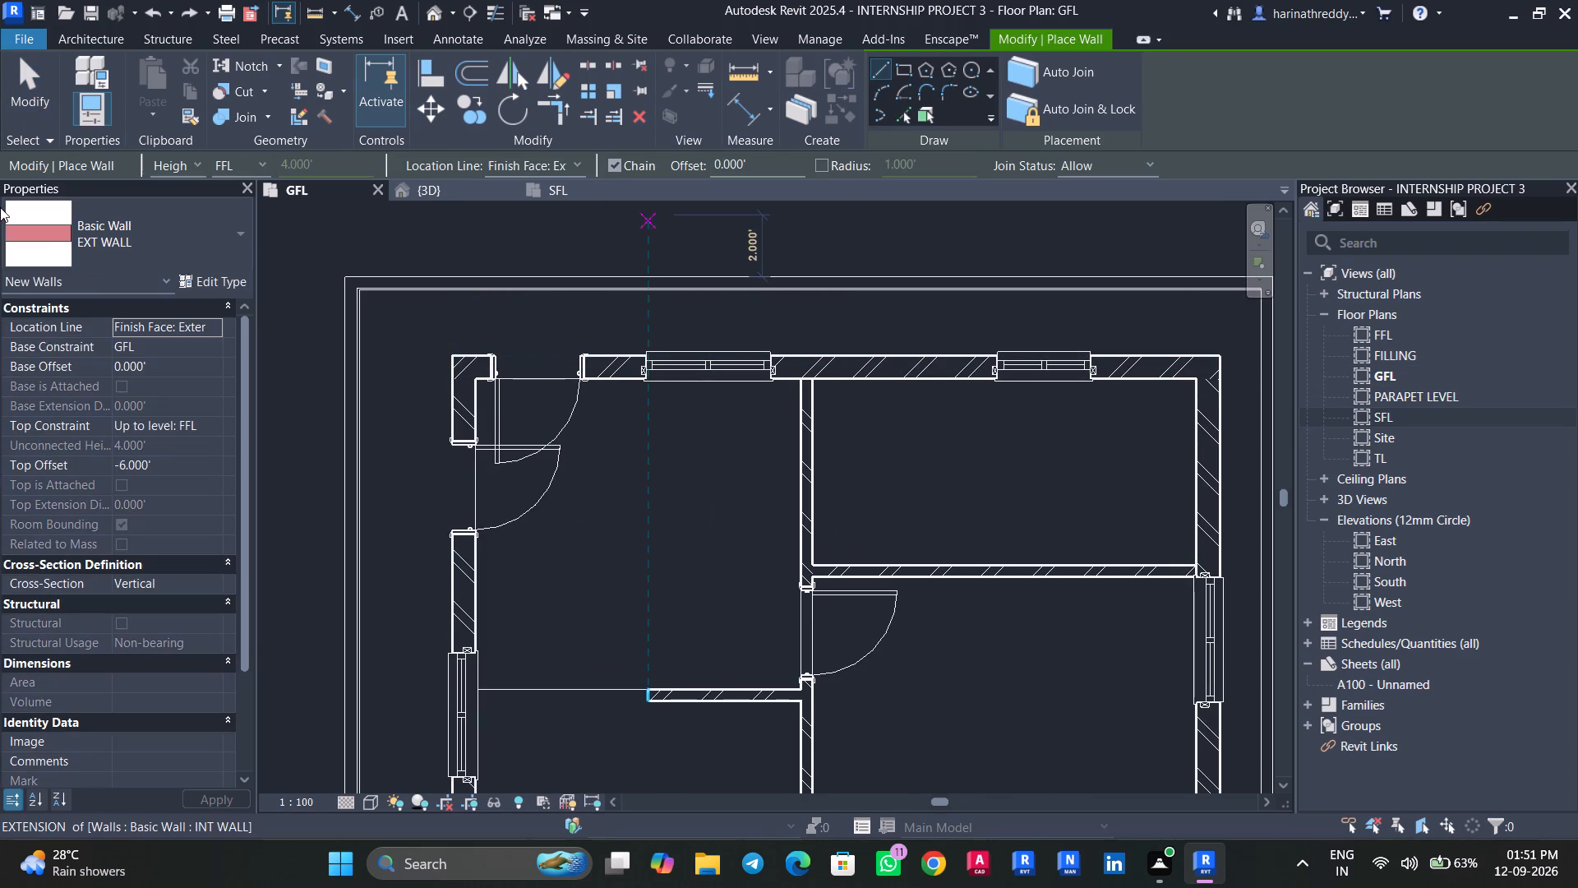
{"action": "left_click", "coordinate": [186, 159]}
{"action": "key", "text": "Escape"}
{"action": "left_click", "coordinate": [218, 349]}
{"action": "left_click", "coordinate": [157, 394]}
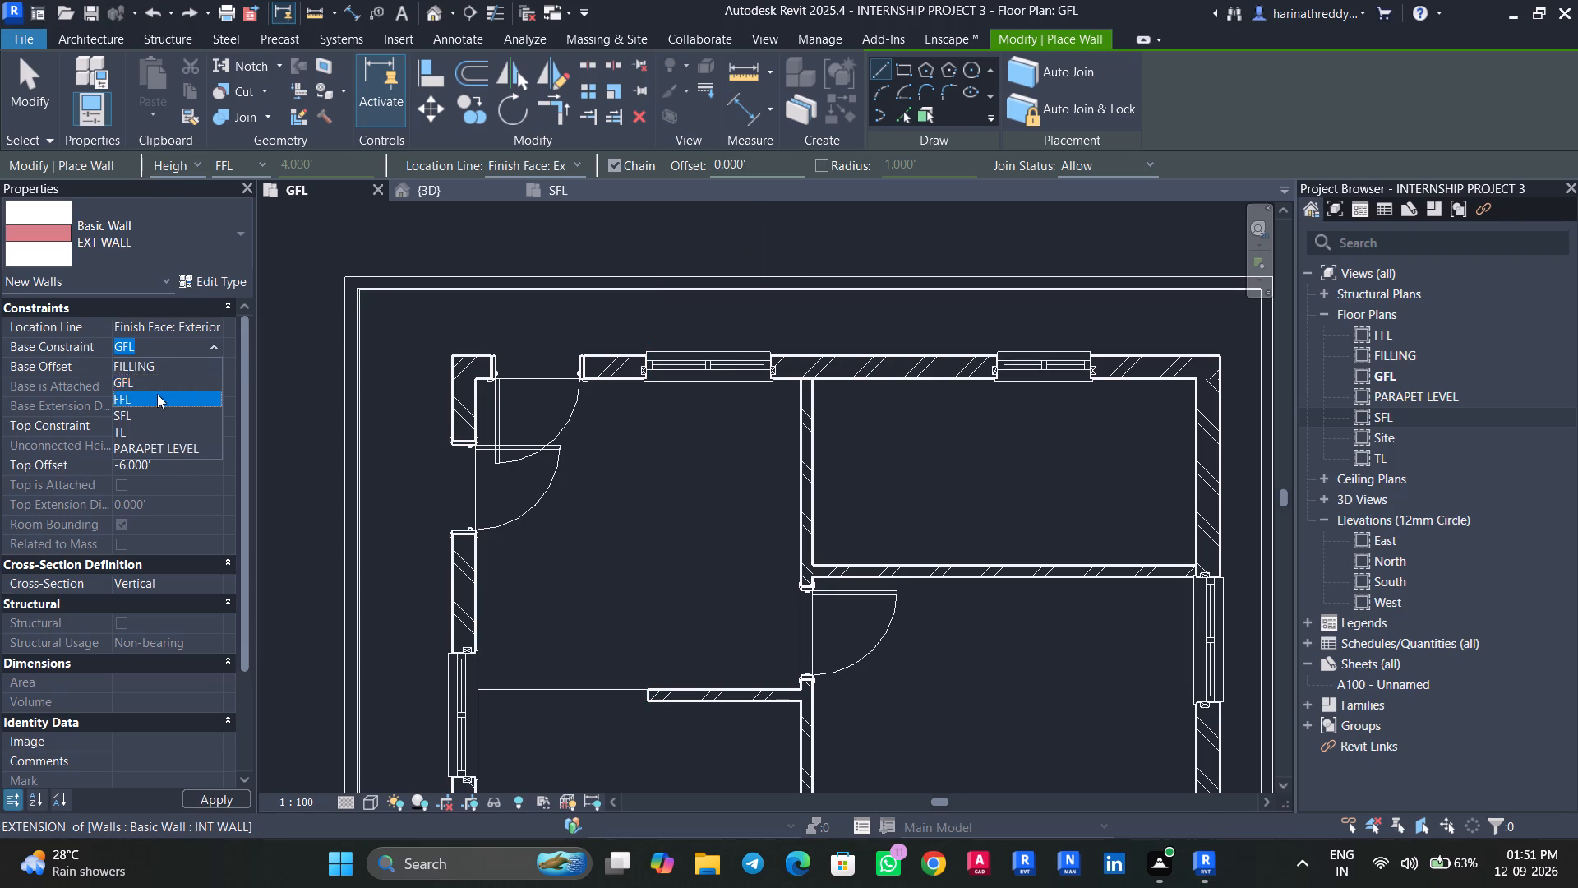
{"action": "left_click", "coordinate": [211, 426]}
{"action": "left_click", "coordinate": [197, 516]}
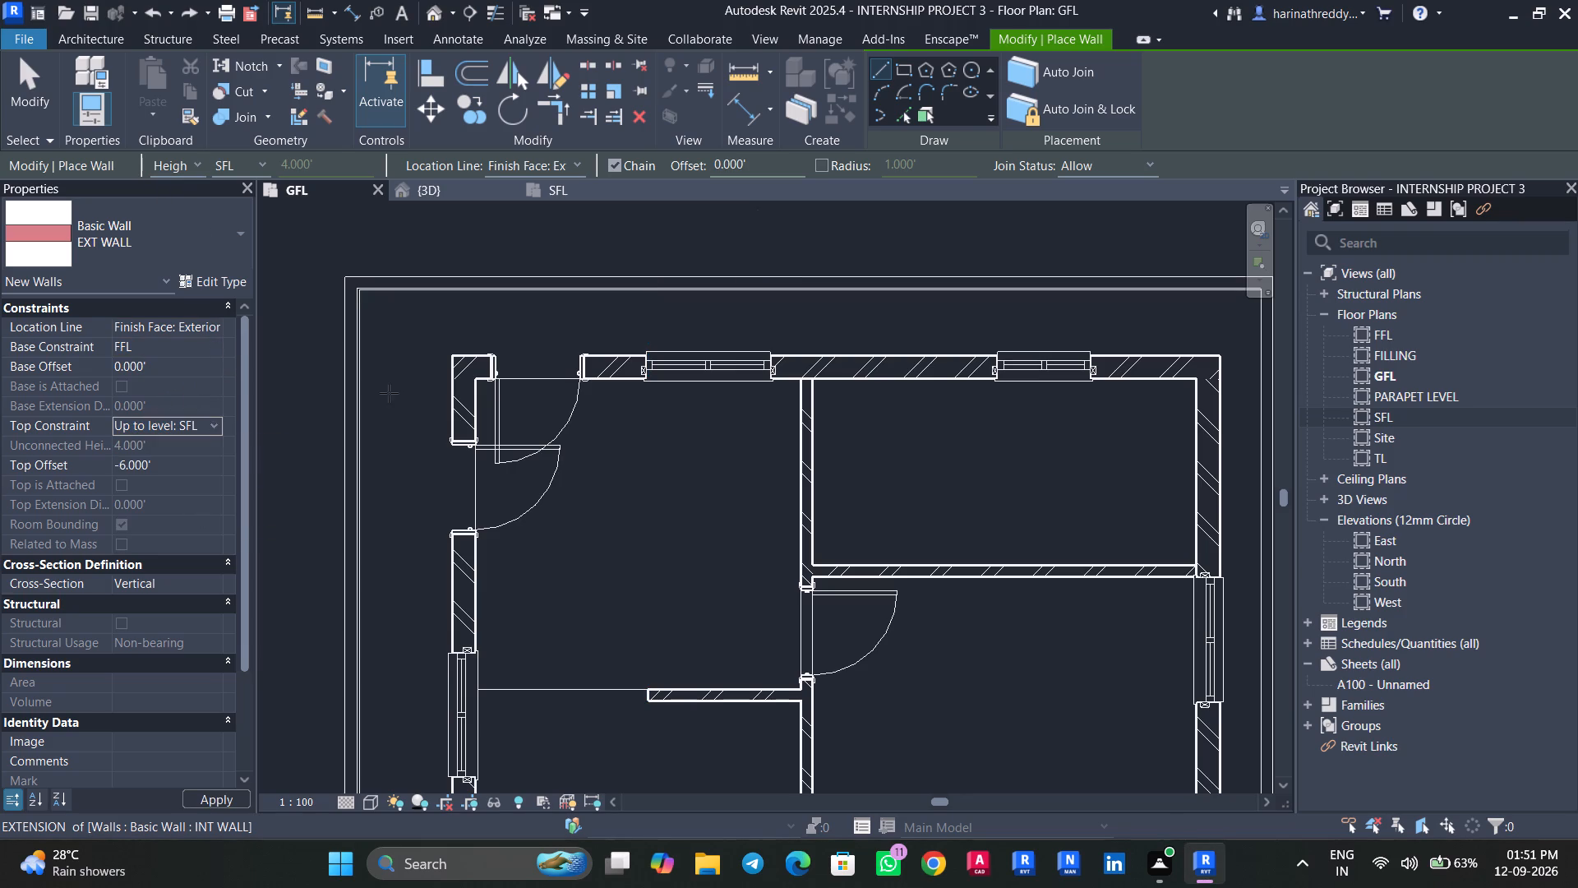
{"action": "left_click", "coordinate": [456, 353]}
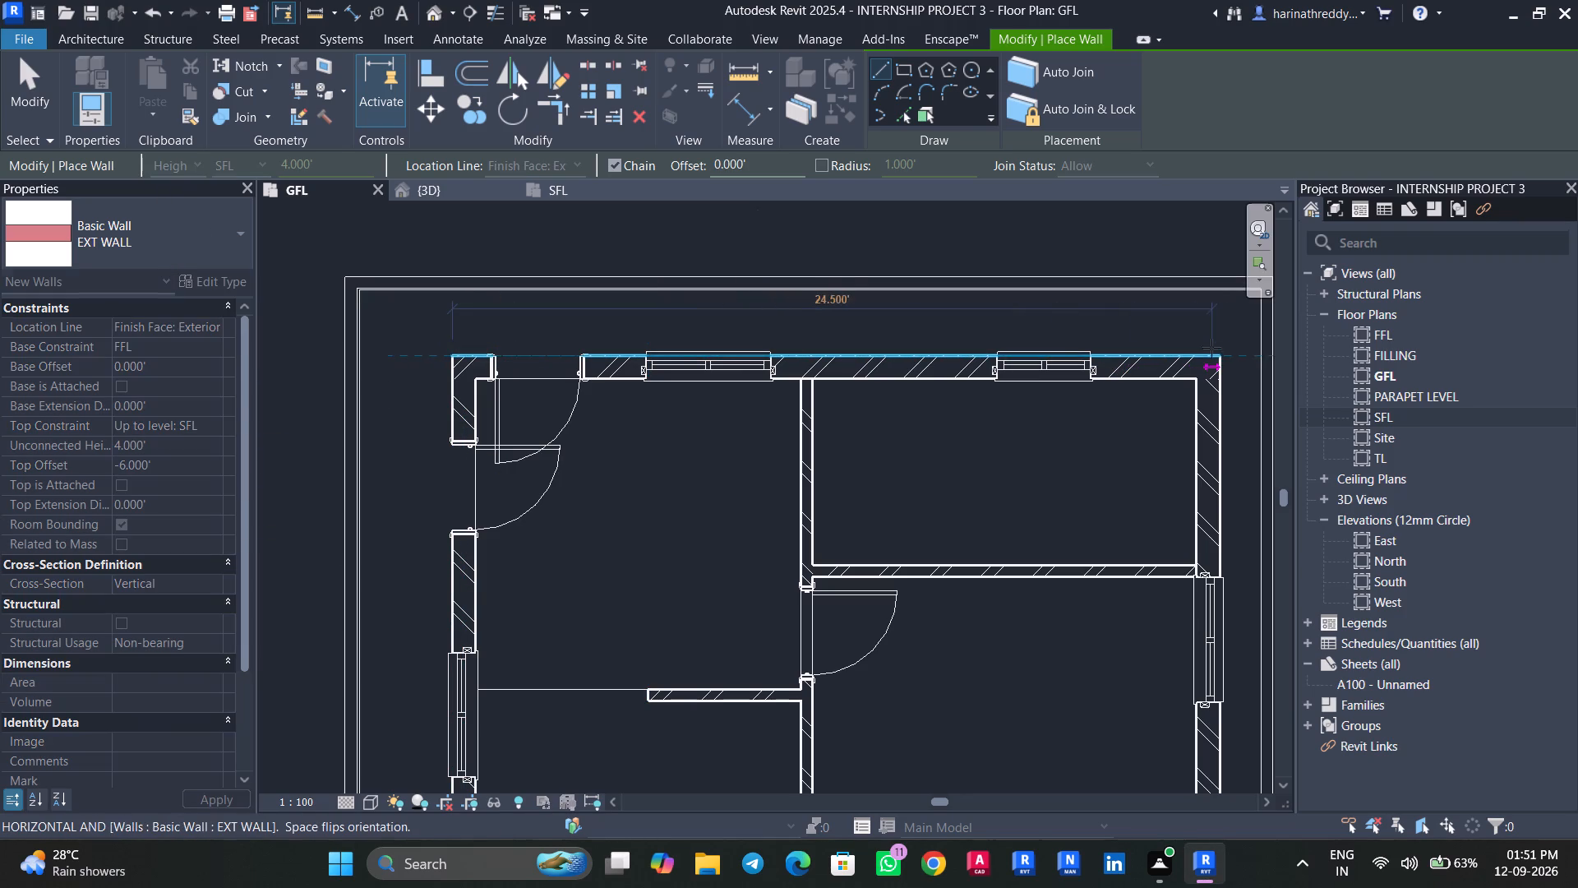
{"action": "left_click", "coordinate": [1222, 360]}
{"action": "key", "text": "Escape"}
Place a second EXT WALL, also based on FFL and up to SFL, along the full outer face of the east exterior wall.
{"action": "middle_click_drag", "start_coordinate": [1012, 472], "coordinate": [821, 428]}
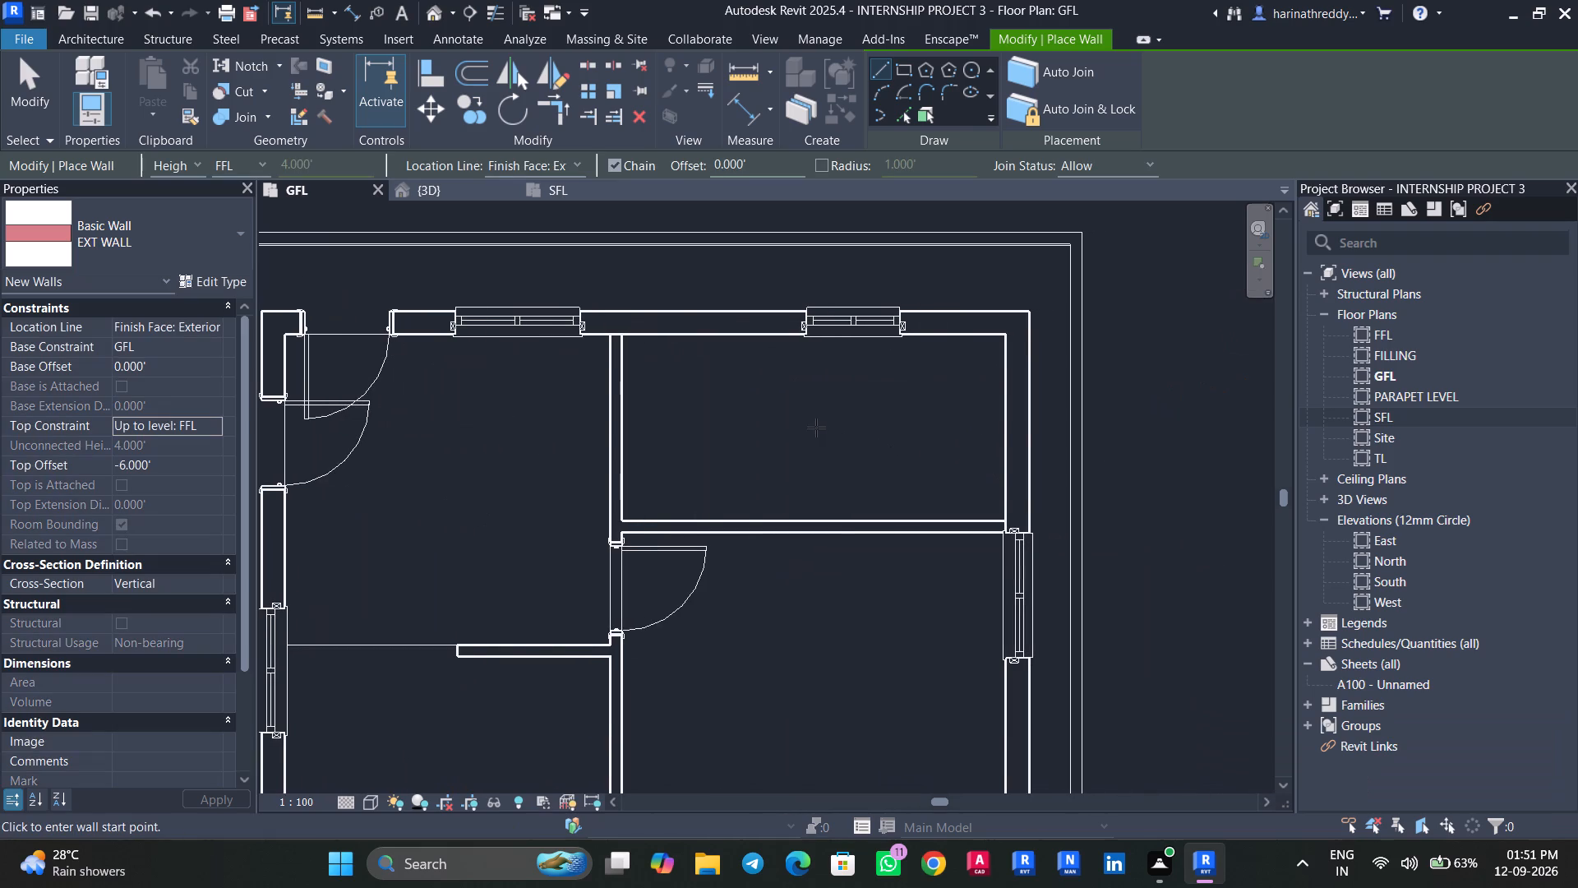
{"action": "left_click", "coordinate": [215, 343]}
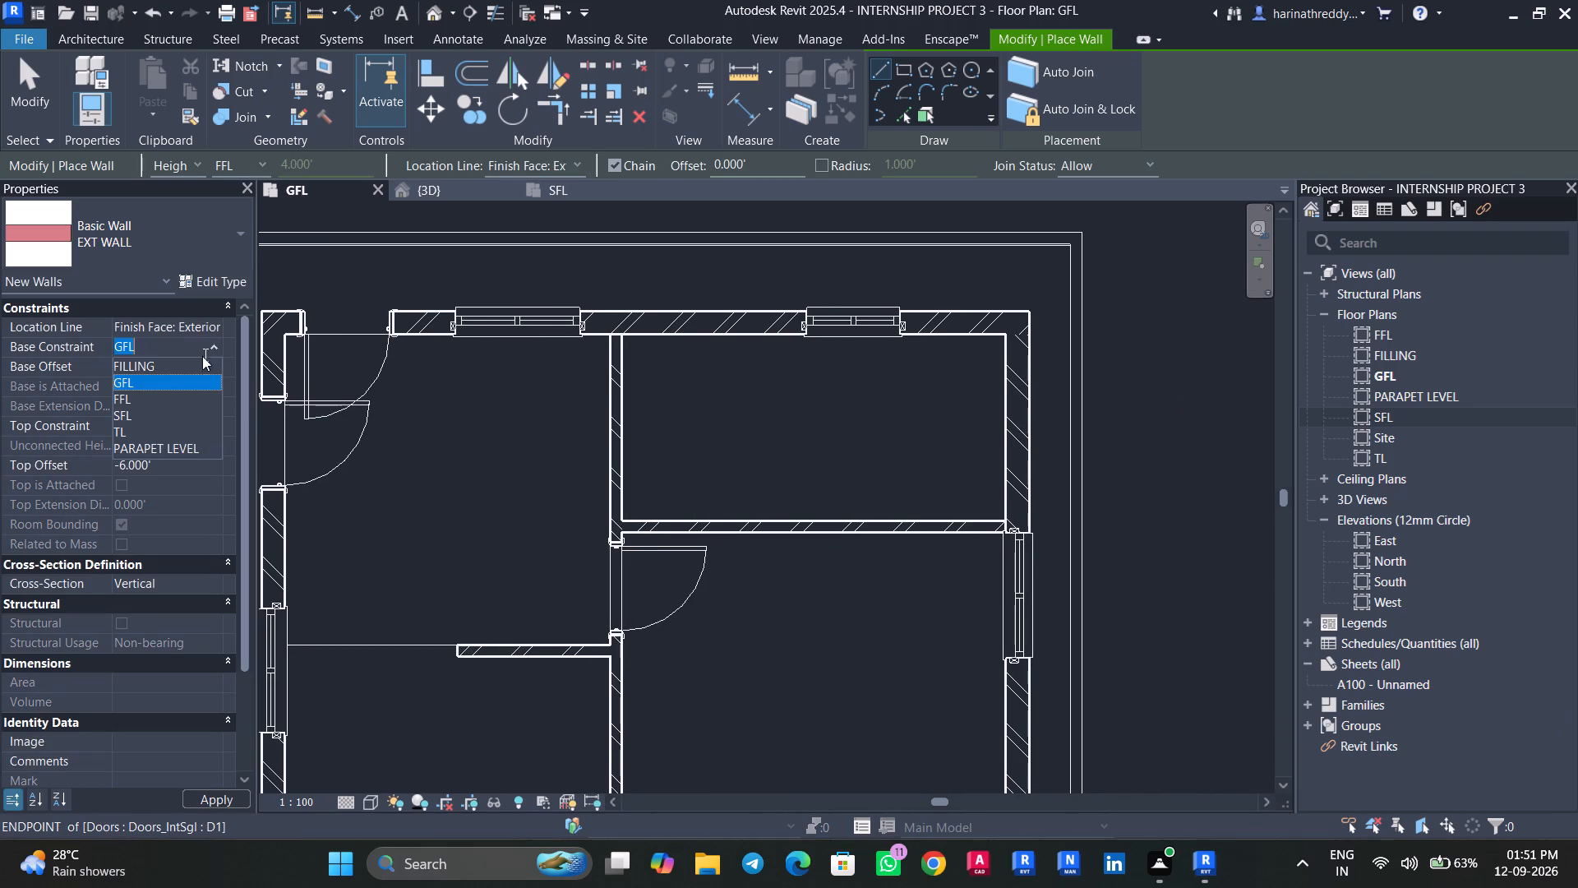
{"action": "left_click", "coordinate": [141, 397]}
{"action": "left_click", "coordinate": [217, 422]}
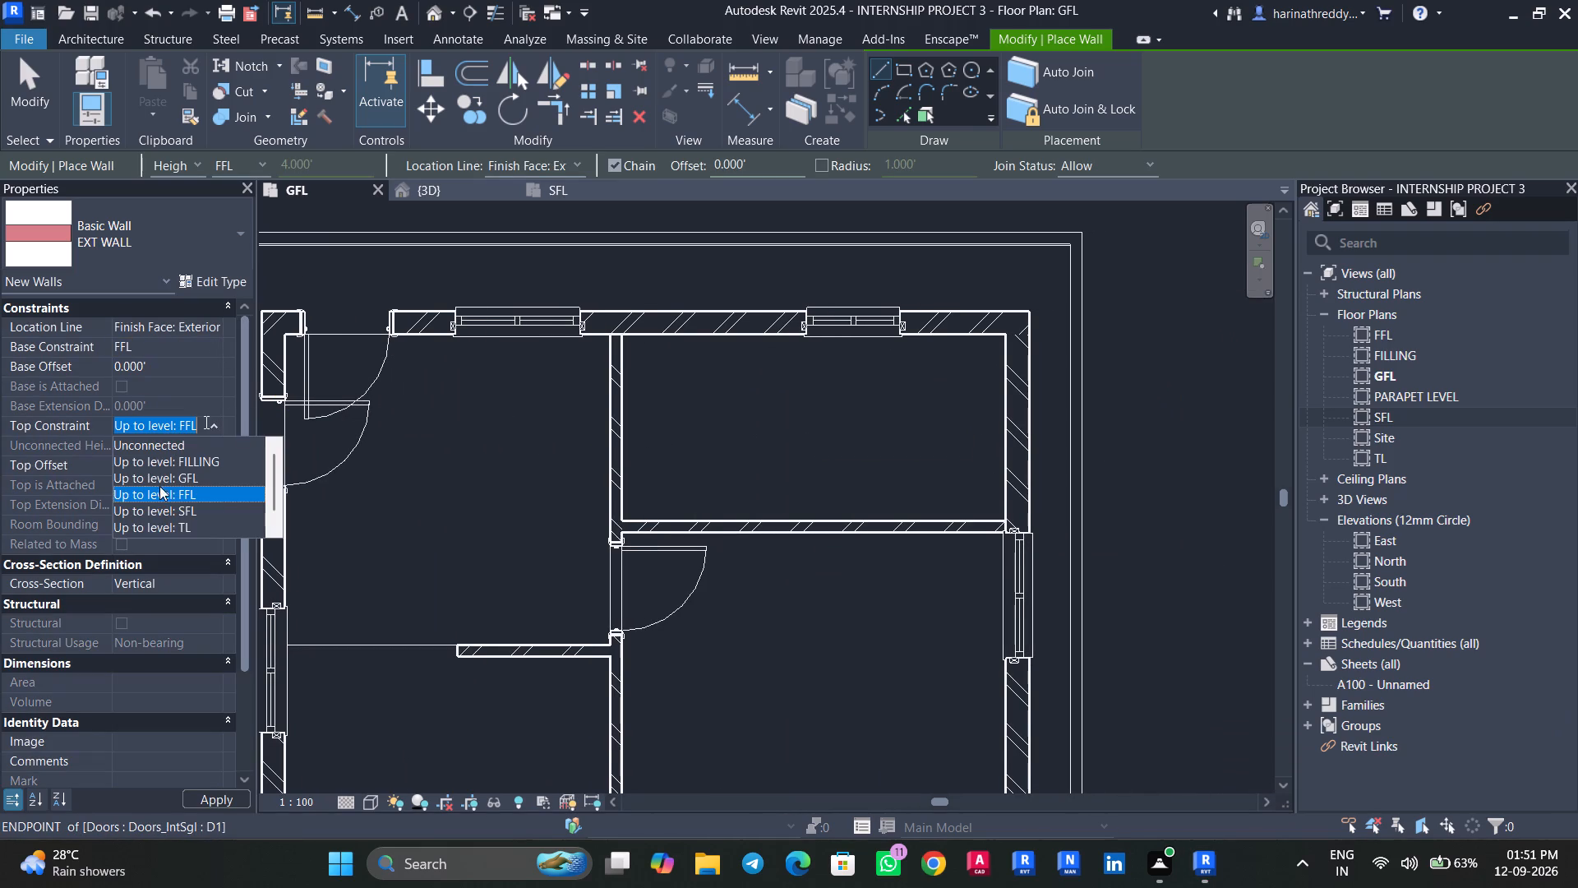
{"action": "left_click", "coordinate": [163, 503]}
{"action": "left_click", "coordinate": [1027, 312]}
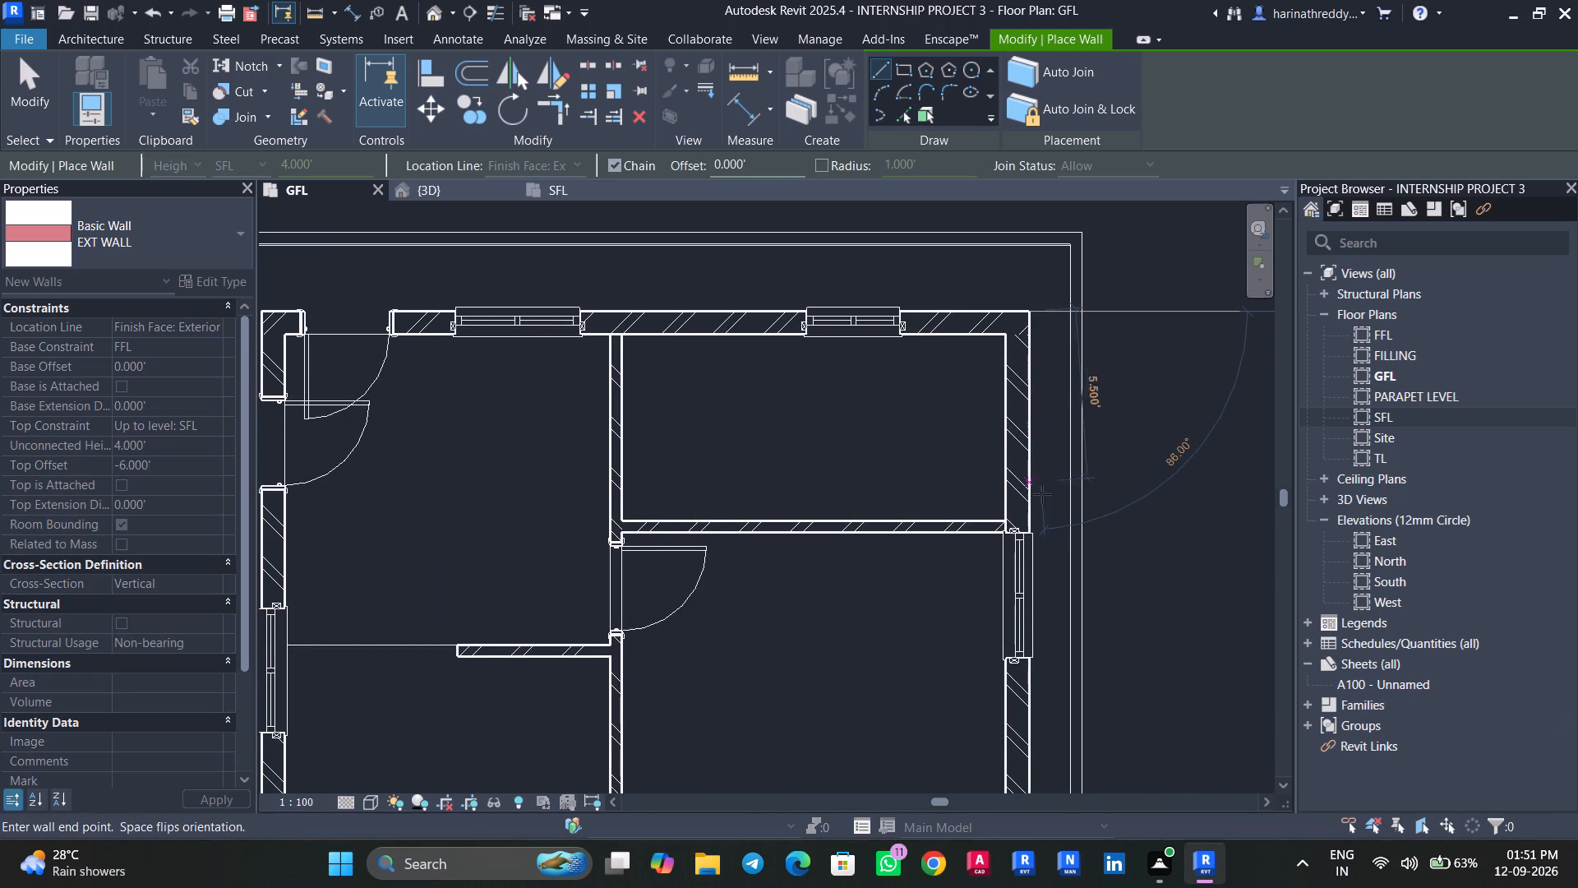
{"action": "middle_click_drag", "start_coordinate": [1039, 583], "coordinate": [1017, 84]}
{"action": "middle_click_drag", "start_coordinate": [1010, 735], "coordinate": [1025, 502]}
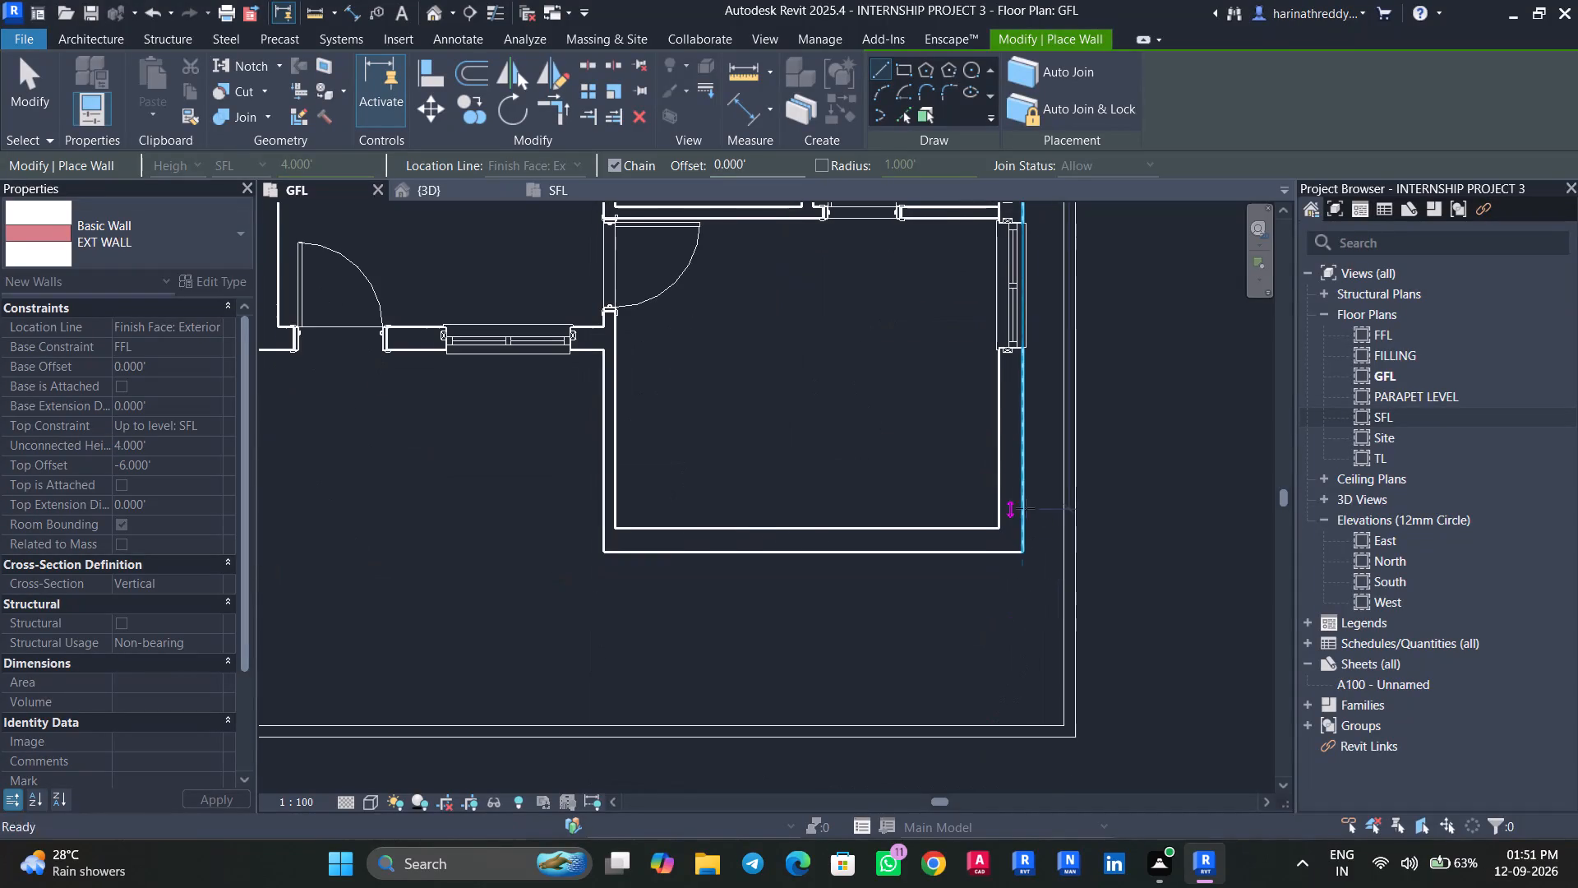
{"action": "left_click", "coordinate": [1022, 557]}
{"action": "key", "text": "Escape"}
{"action": "key", "text": "Escape"}
{"action": "key", "text": "Escape"}
{"action": "key", "text": "Escape"}
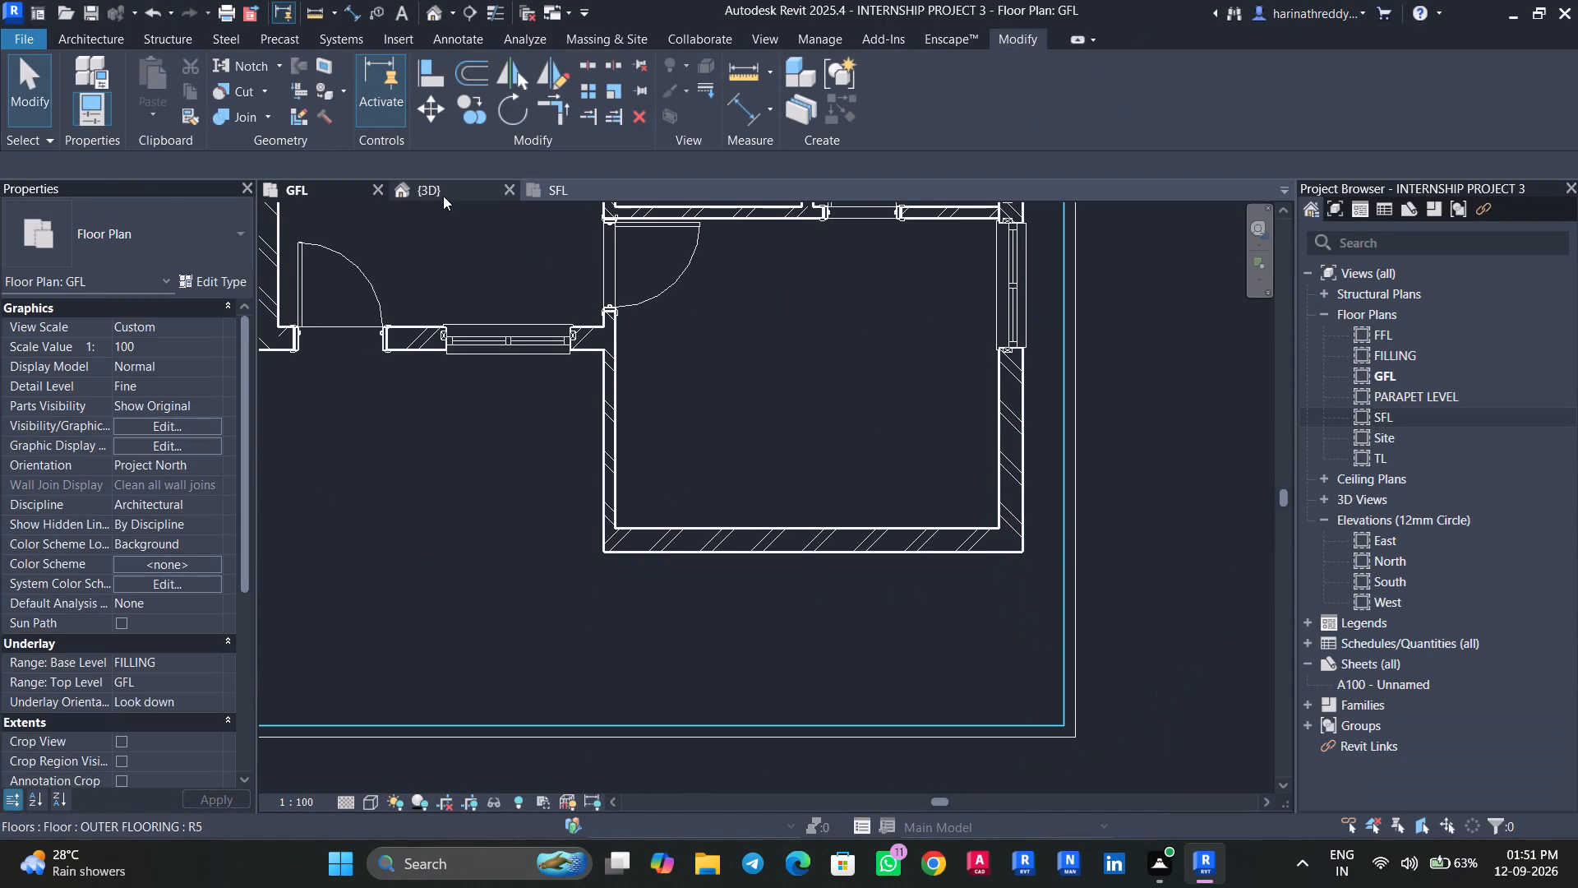
Examine the upper exterior walls and their junction with the slab from several sides in the 3D view.
{"action": "left_click", "coordinate": [443, 196]}
{"action": "middle_click_drag", "start_coordinate": [1133, 534], "coordinate": [903, 739], "text": "shift"}
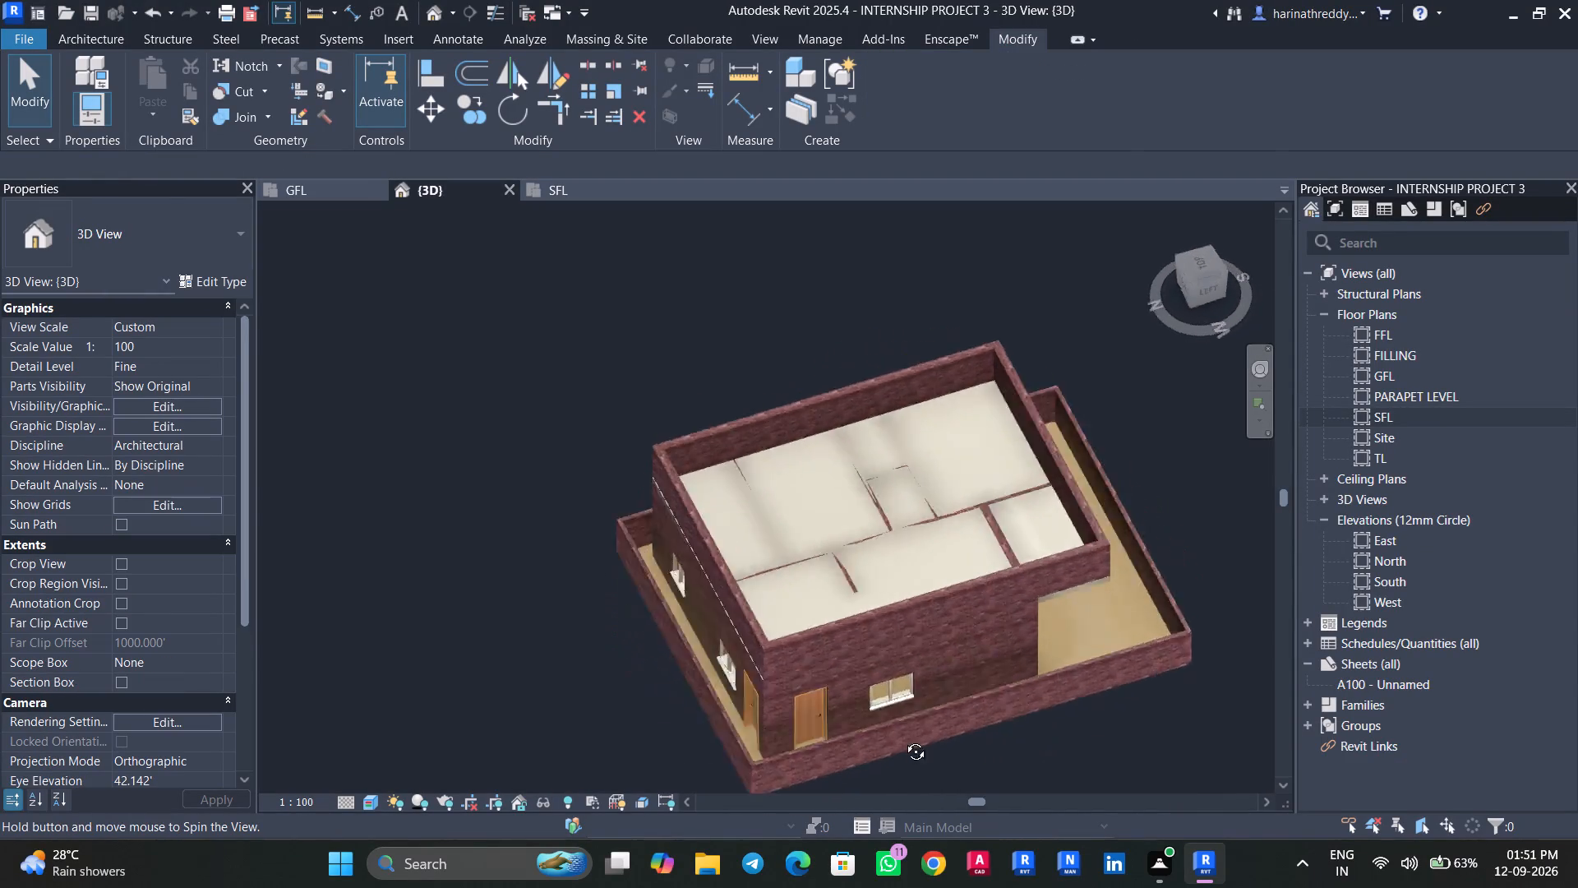
{"action": "middle_click_drag", "start_coordinate": [903, 739], "coordinate": [431, 527], "text": "shift"}
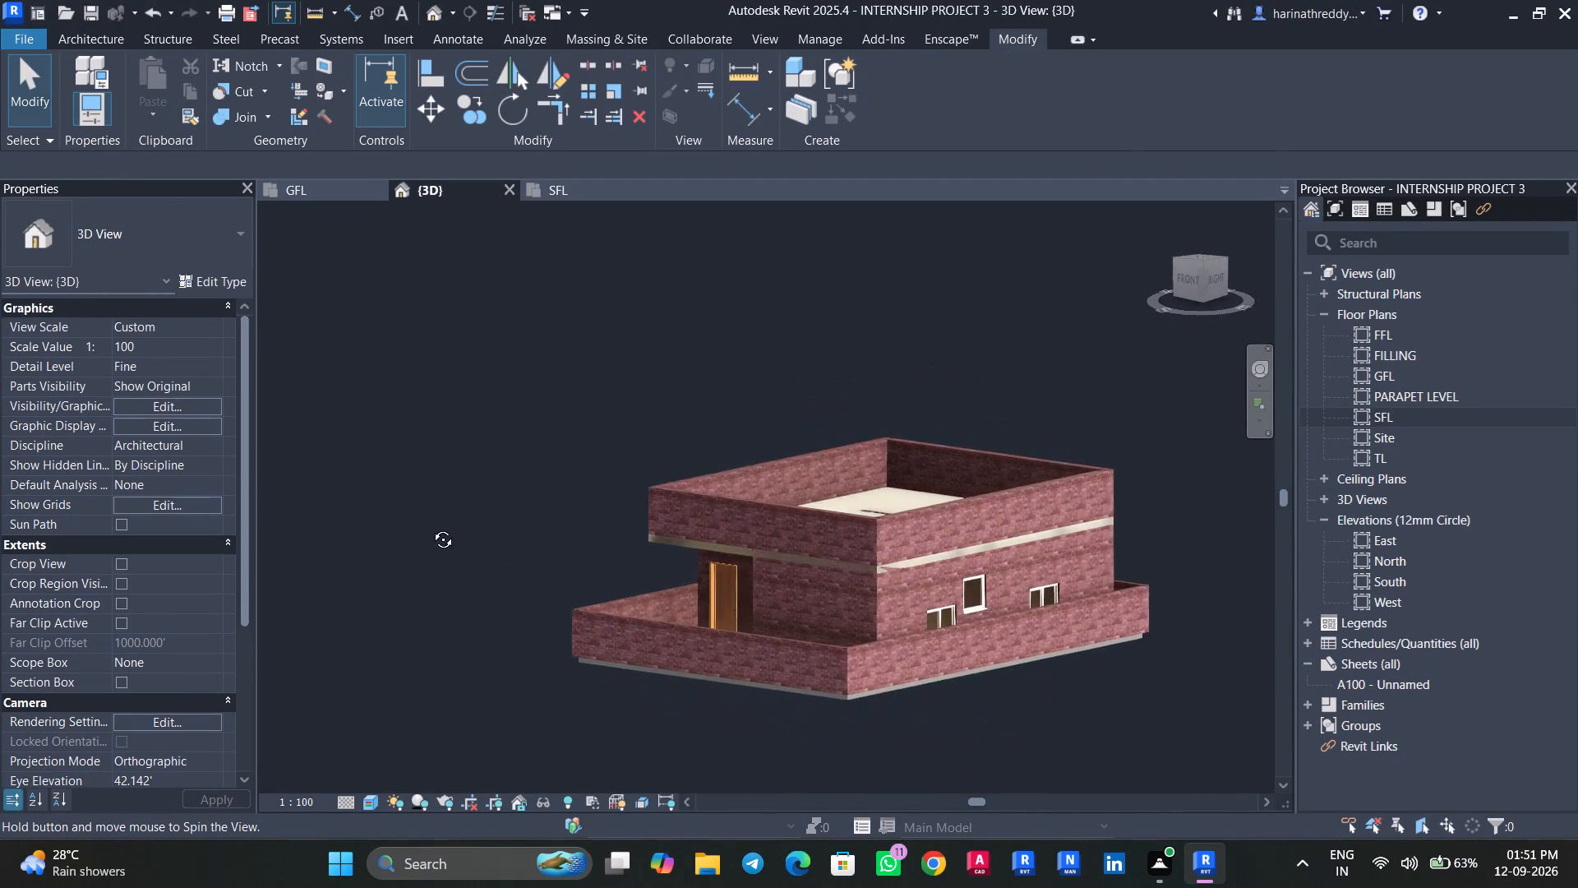
{"action": "middle_click_drag", "start_coordinate": [431, 527], "coordinate": [850, 675], "text": "shift"}
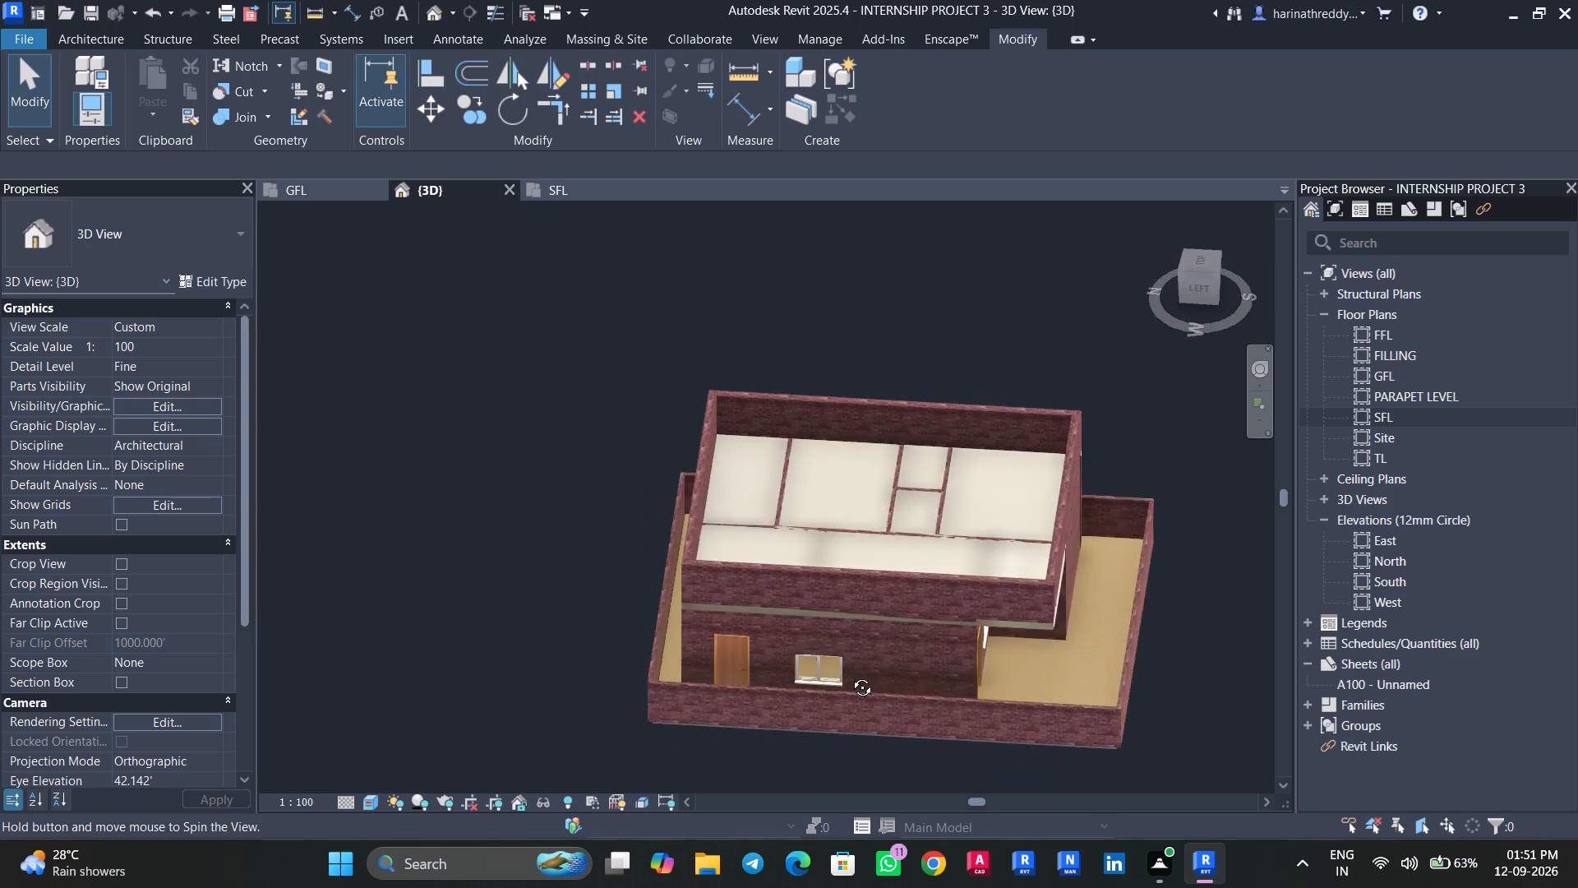
{"action": "middle_click_drag", "start_coordinate": [850, 675], "coordinate": [884, 627], "text": "shift"}
{"action": "scroll", "coordinate": [863, 552], "scroll_direction": "up", "scroll_amount": 4}
{"action": "scroll", "coordinate": [863, 552], "scroll_direction": "down", "scroll_amount": 1}
{"action": "scroll", "coordinate": [863, 552], "scroll_direction": "up", "scroll_amount": 5}
{"action": "key", "text": "Escape"}
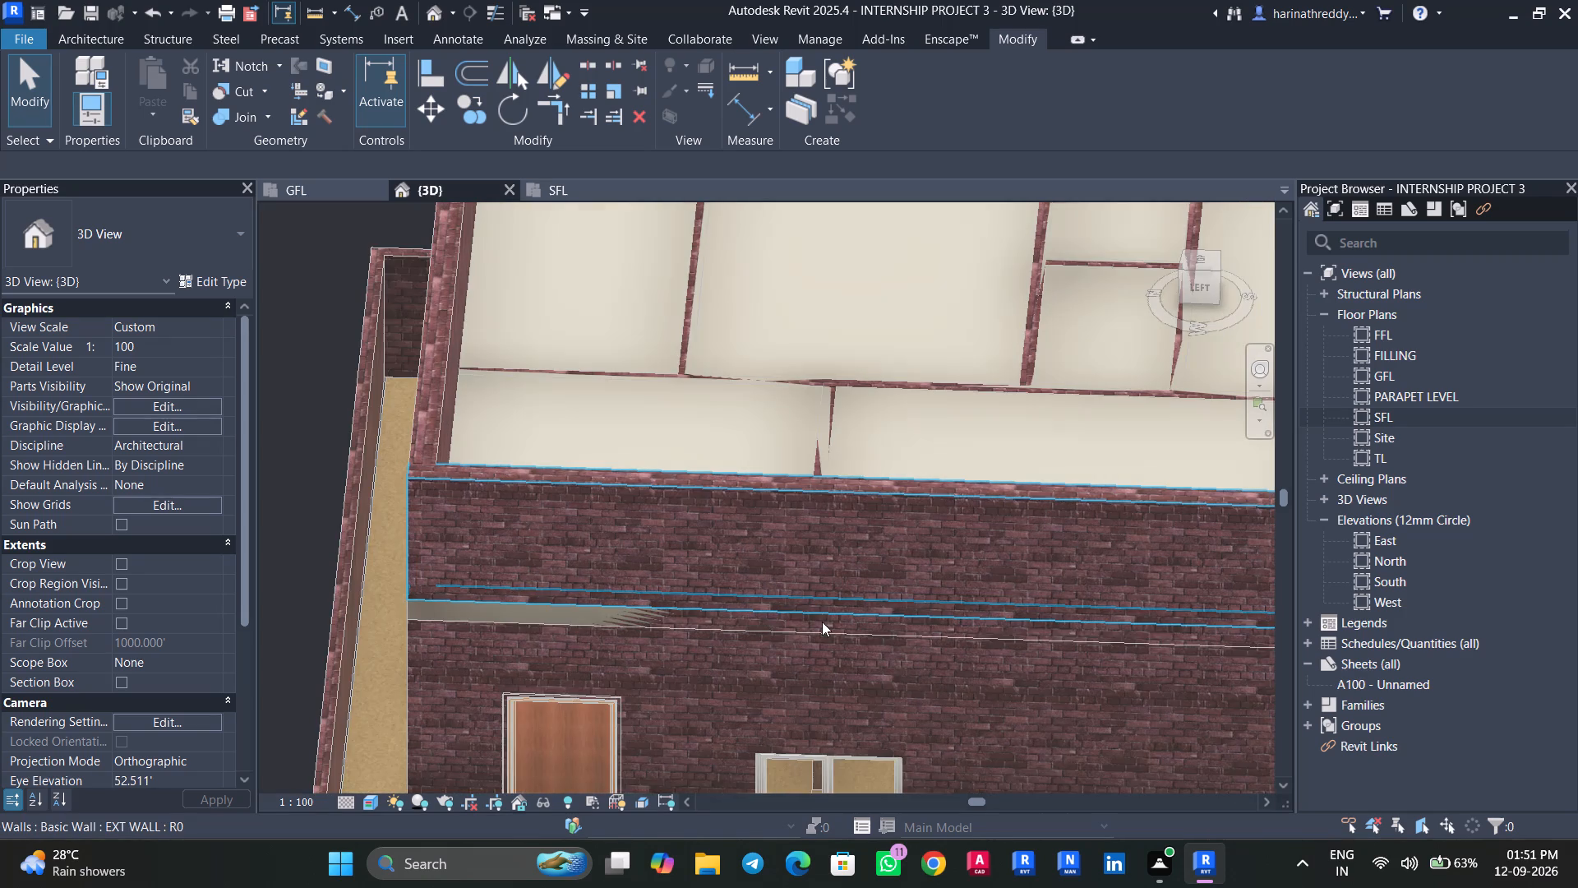
{"action": "middle_click_drag", "start_coordinate": [646, 639], "coordinate": [785, 479], "text": "shift"}
{"action": "scroll", "coordinate": [785, 479], "scroll_direction": "up", "scroll_amount": 1, "text": "shift"}
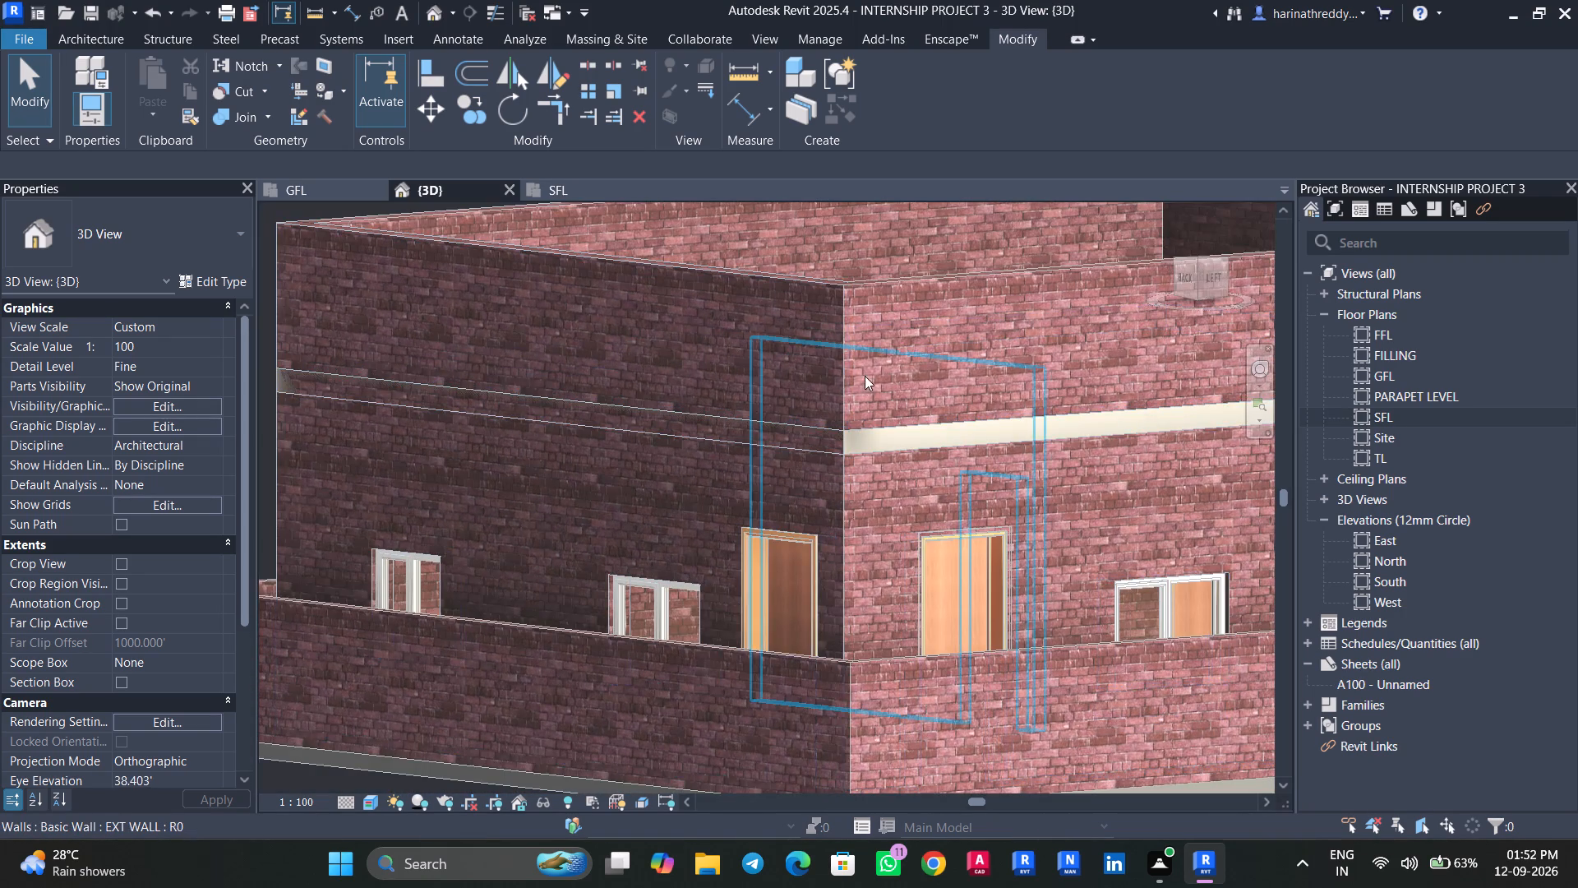
Temporarily hide the four upper exterior walls standing on the slab in the 3D view.
{"action": "left_click", "coordinate": [886, 311]}
{"action": "middle_click_drag", "start_coordinate": [900, 432], "coordinate": [802, 520], "text": "shift"}
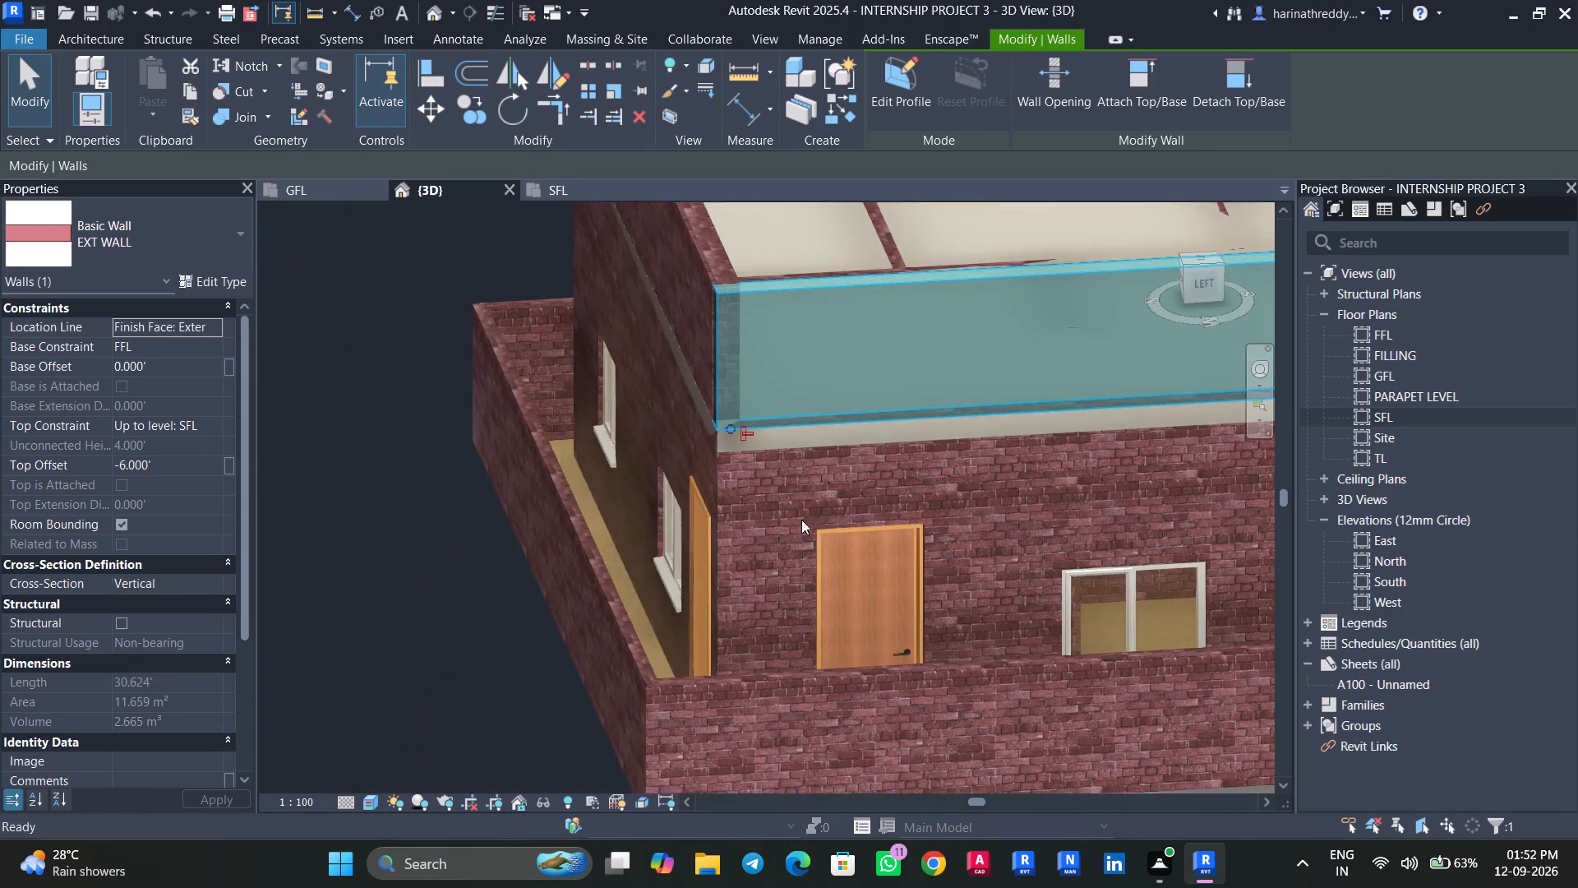
{"action": "middle_click_drag", "start_coordinate": [804, 509], "coordinate": [773, 672]}
{"action": "left_click", "coordinate": [616, 352], "text": "ctrl"}
{"action": "left_click", "coordinate": [762, 247], "text": "ctrl"}
{"action": "middle_click_drag", "start_coordinate": [765, 305], "coordinate": [473, 559]}
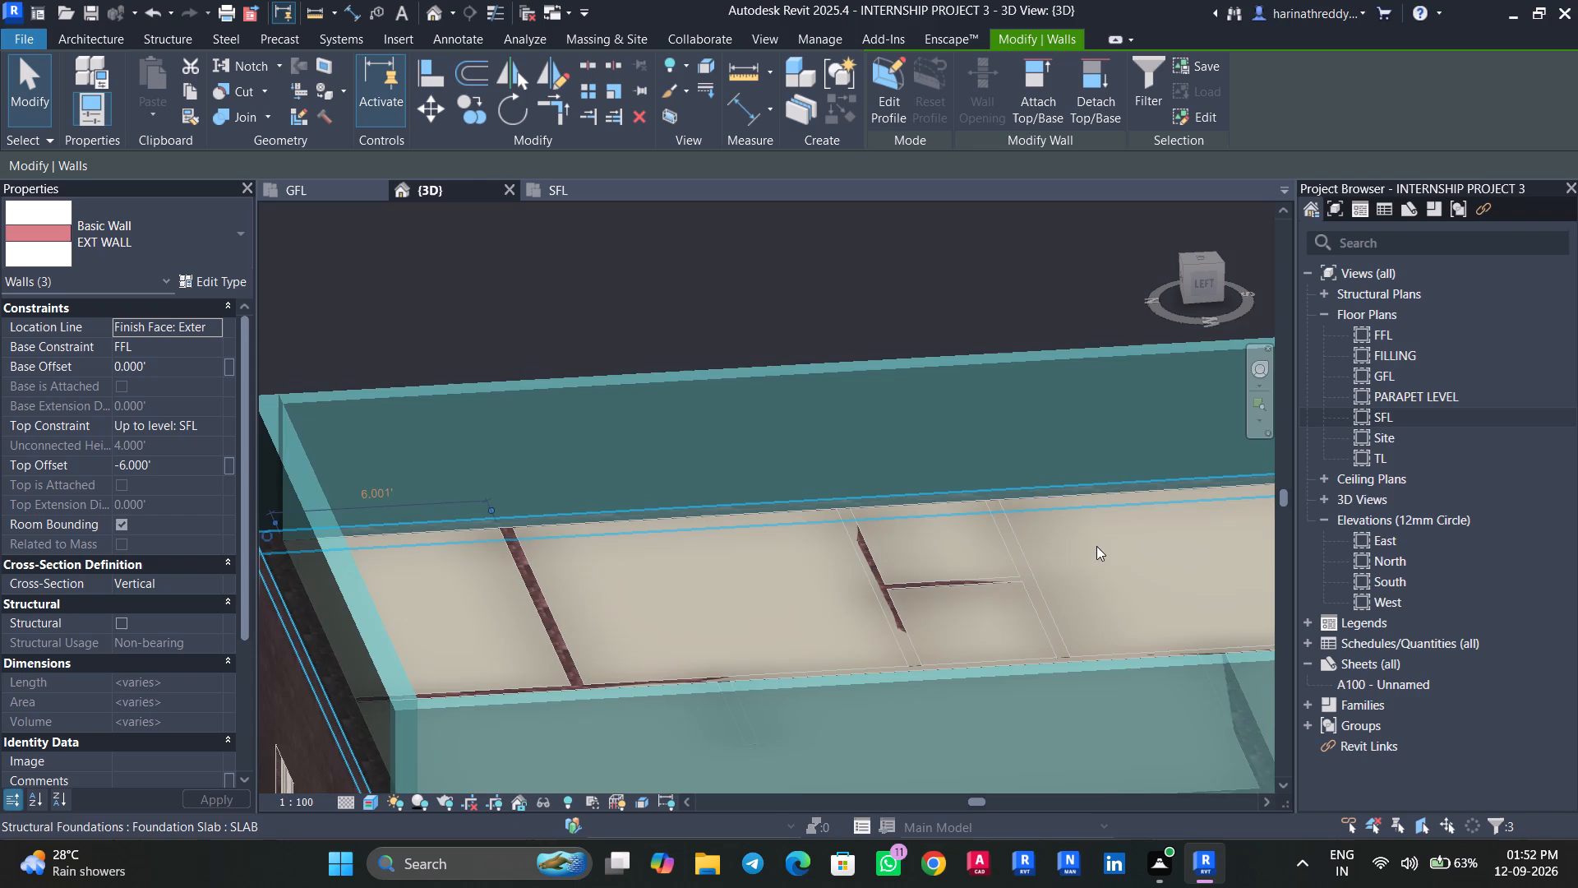
{"action": "scroll", "coordinate": [1211, 525], "scroll_direction": "down", "scroll_amount": 3}
{"action": "middle_click_drag", "start_coordinate": [1201, 522], "coordinate": [641, 453]}
{"action": "left_click", "coordinate": [793, 429], "text": "ctrl"}
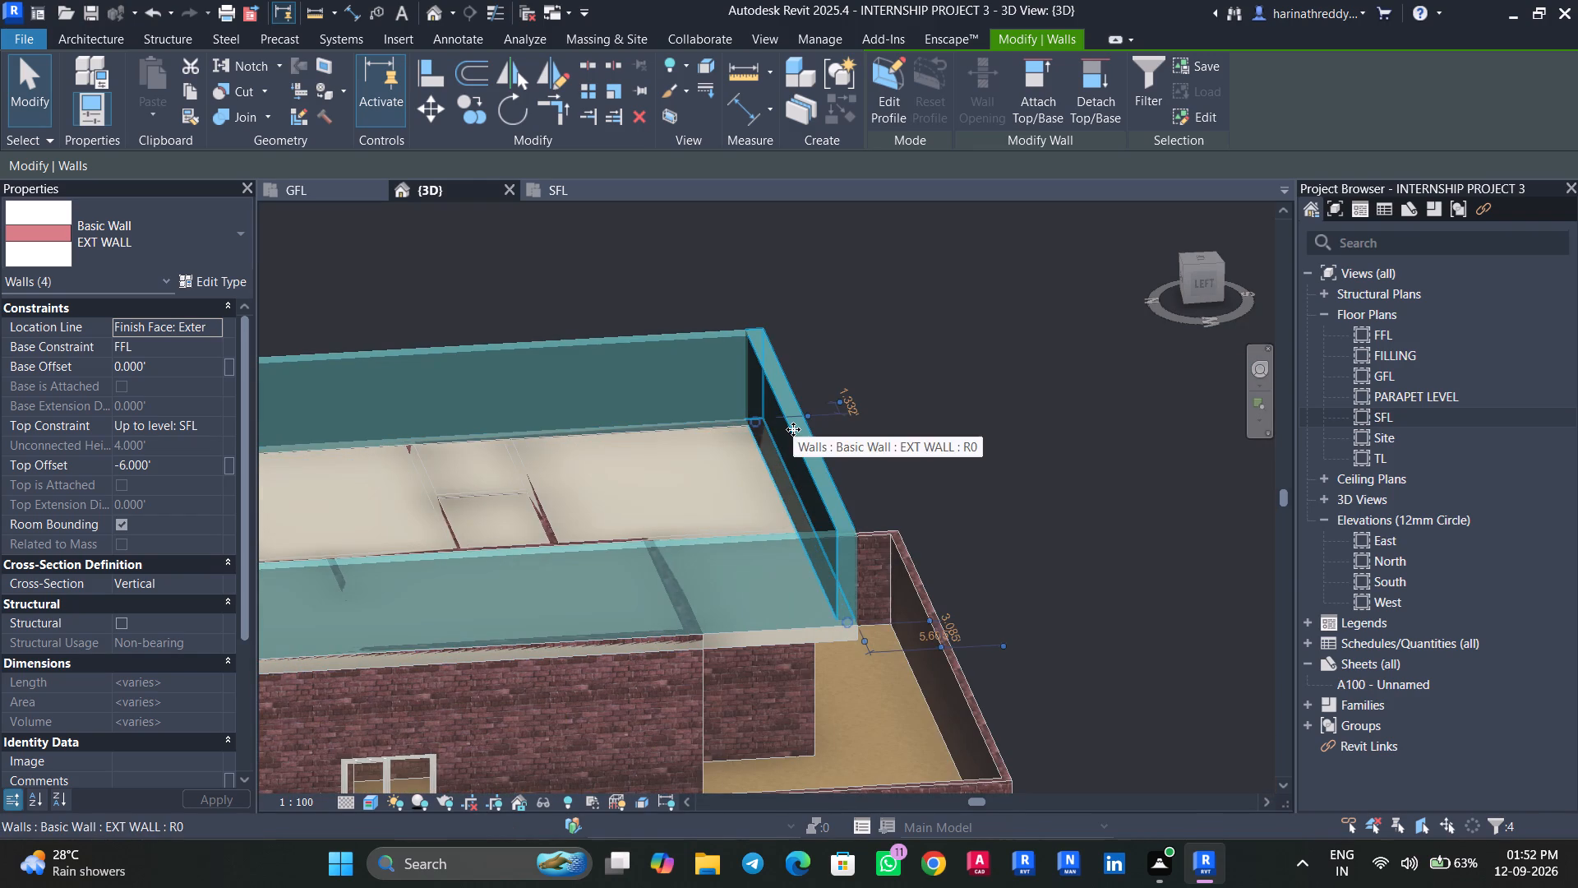
{"action": "type", "text": "HH"}
Join the exposed slab's geometry with the long central interior wall and the northernmost cross partition below it.
{"action": "middle_click_drag", "start_coordinate": [545, 488], "coordinate": [969, 368]}
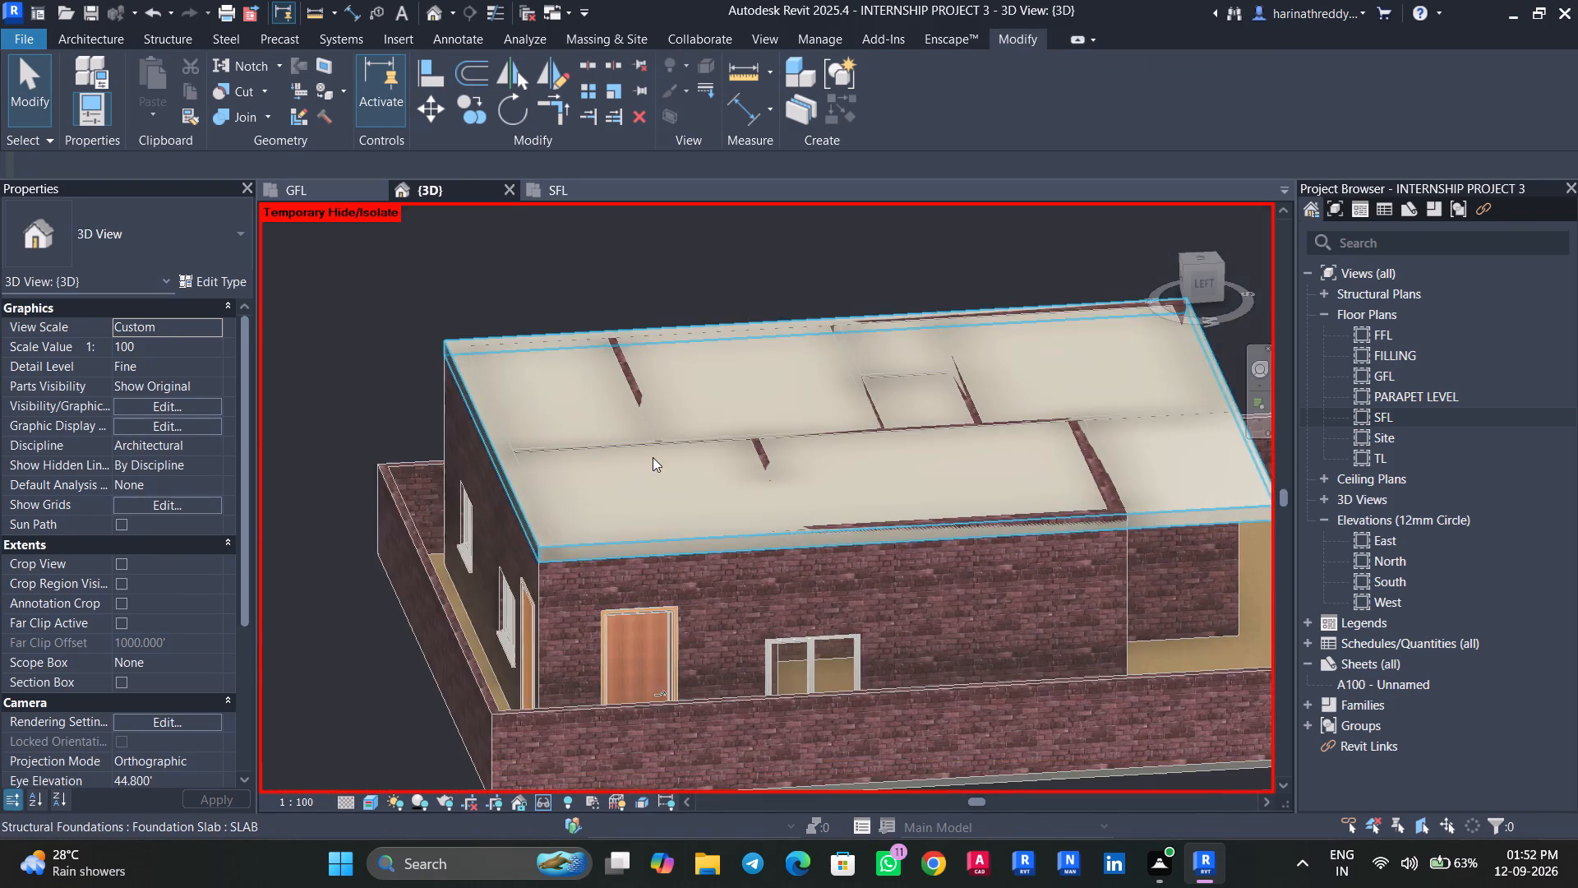
{"action": "scroll", "coordinate": [653, 457], "scroll_direction": "up", "scroll_amount": 4}
{"action": "left_click", "coordinate": [265, 120]}
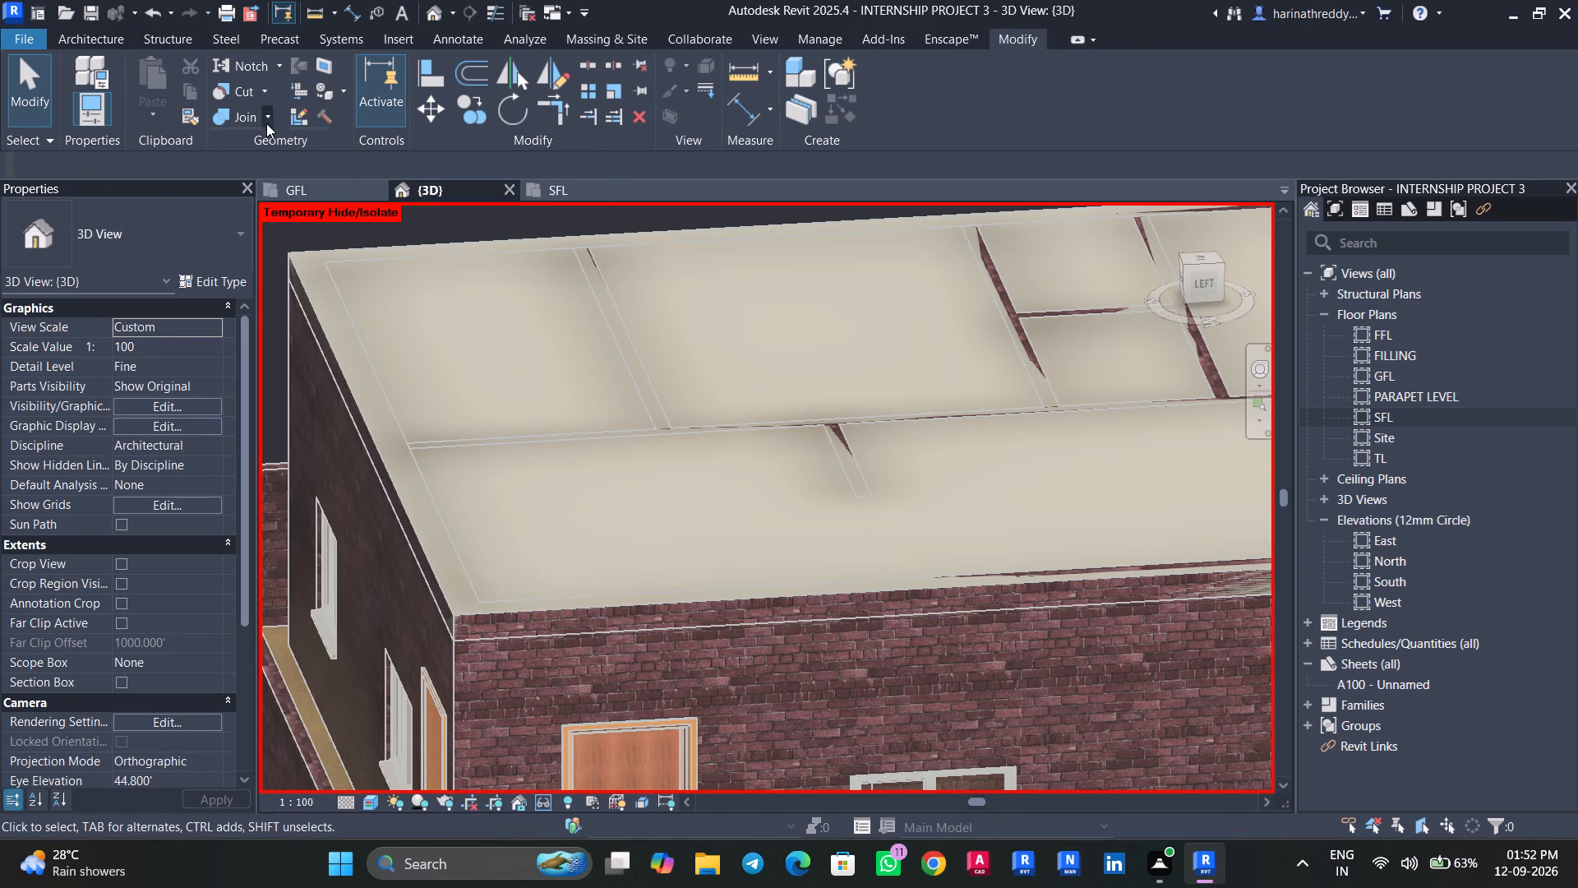
{"action": "left_click", "coordinate": [259, 149]}
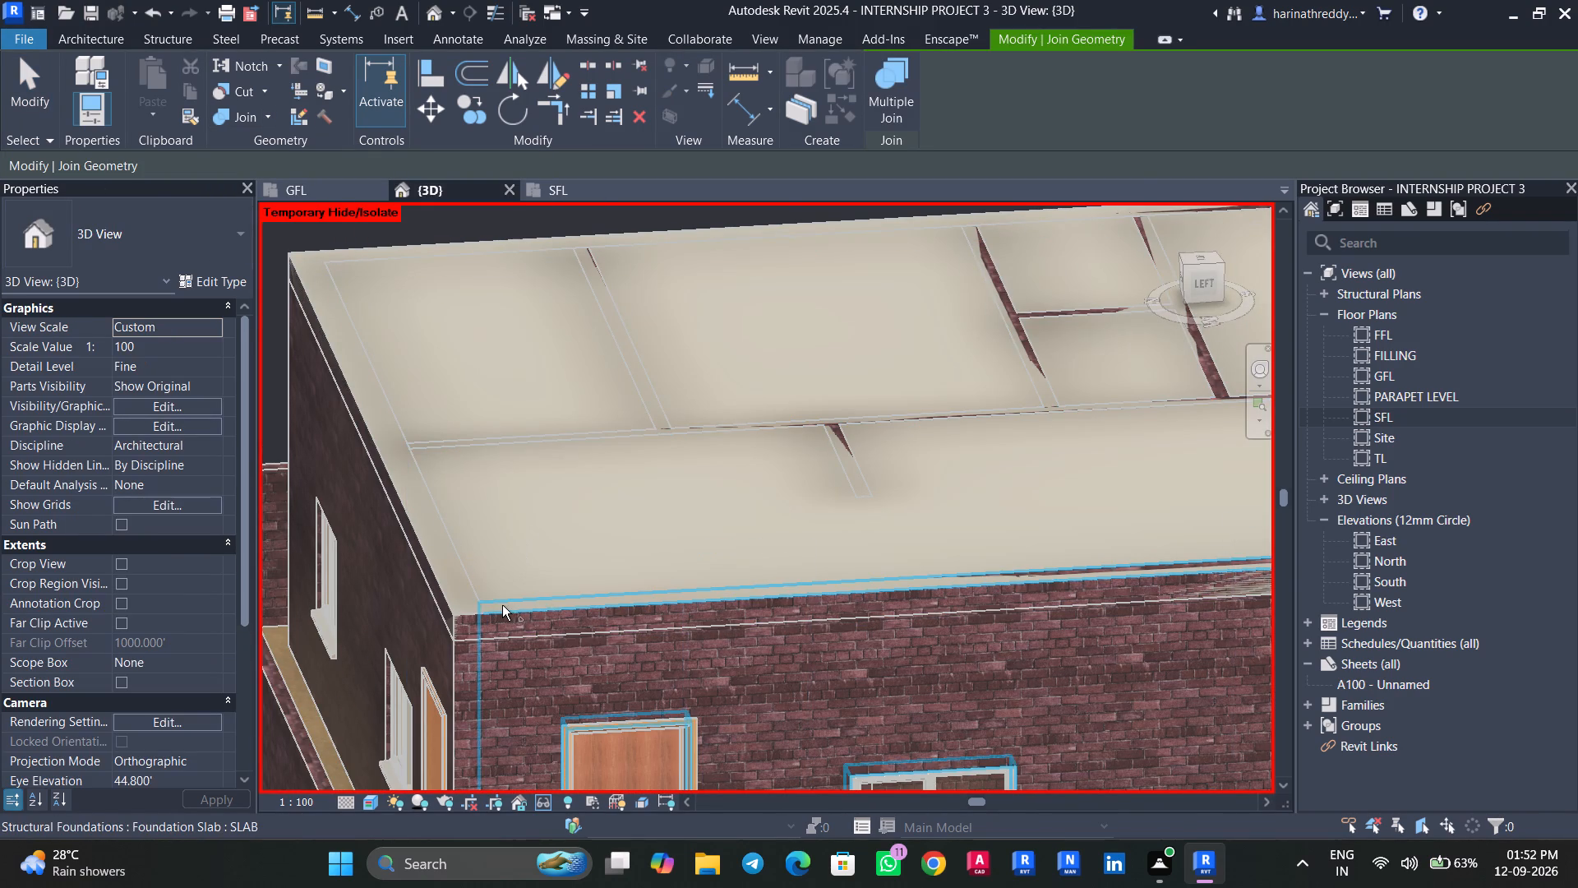
{"action": "left_click", "coordinate": [510, 585]}
{"action": "left_click", "coordinate": [513, 452]}
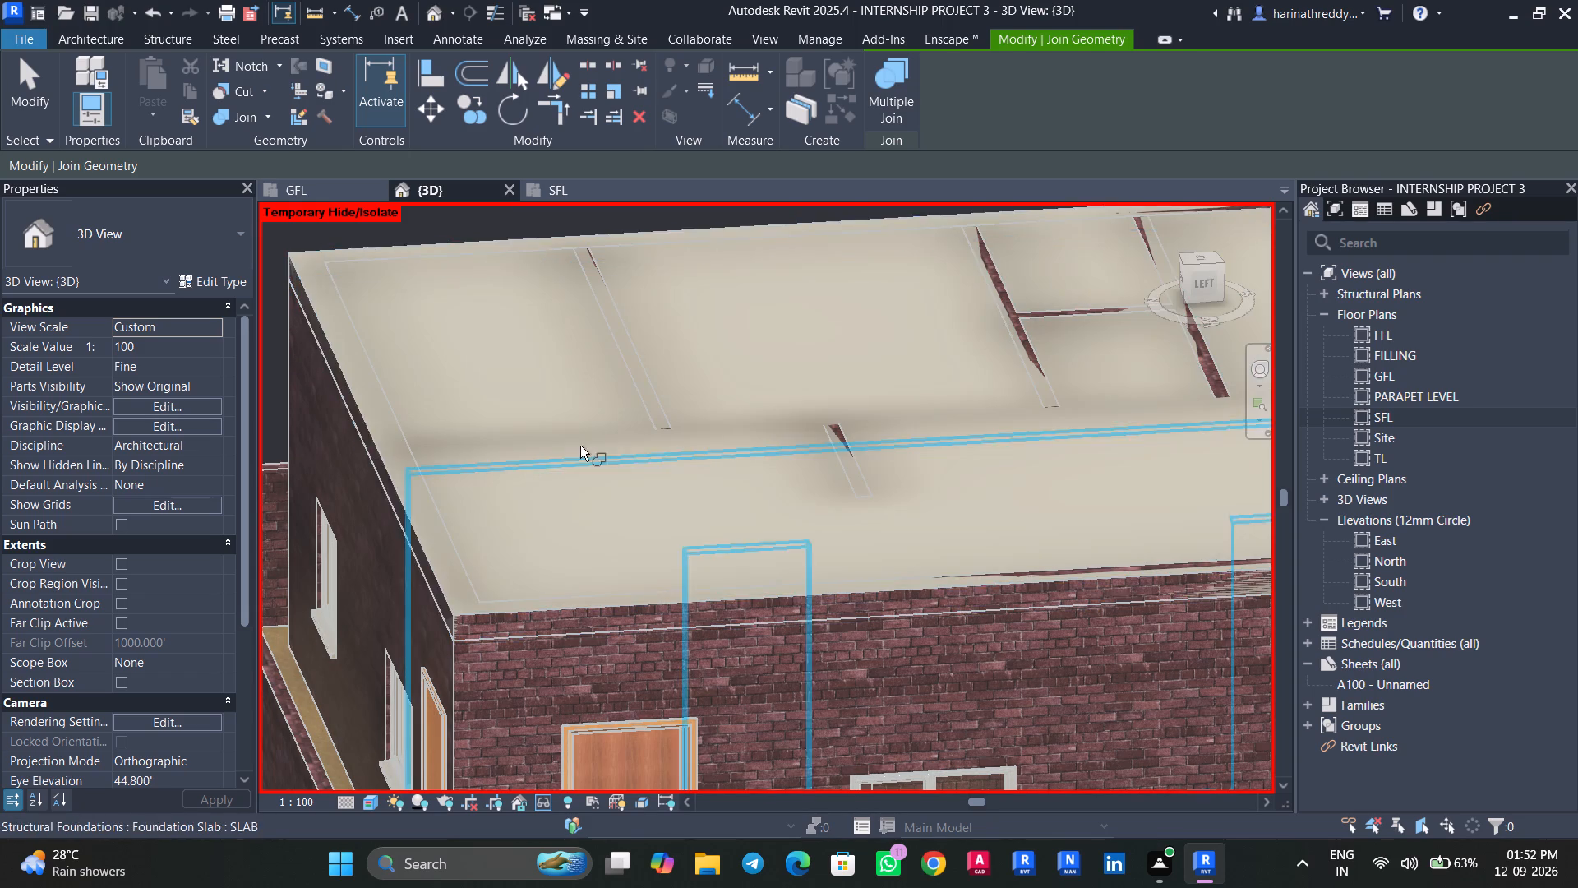
{"action": "left_click", "coordinate": [625, 547]}
{"action": "left_click", "coordinate": [657, 407]}
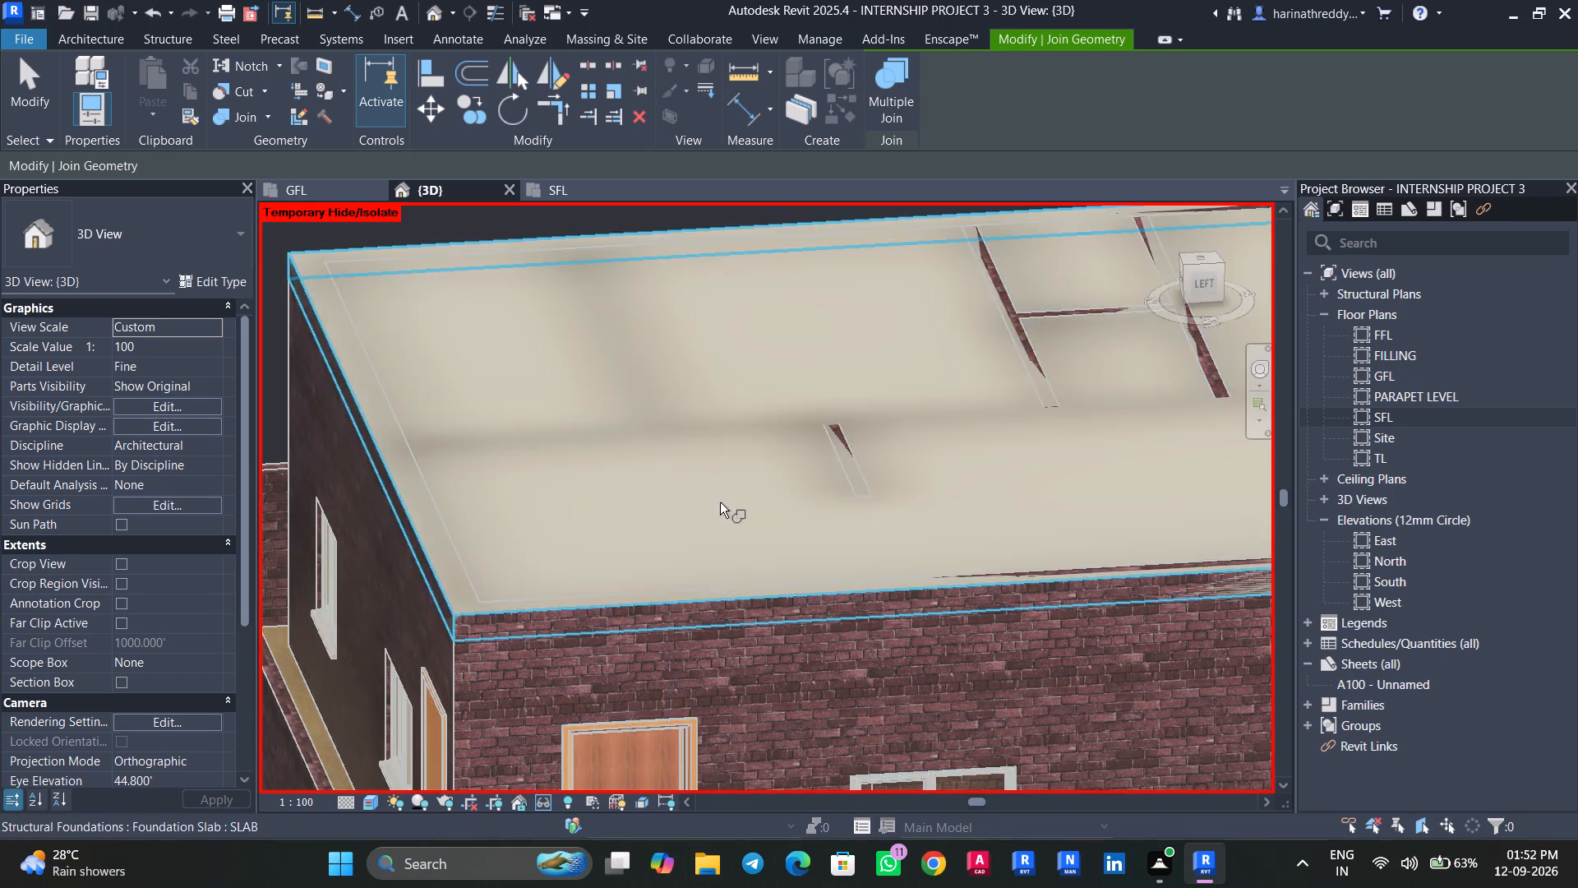
Join the slab with the short stub wall, the two toilet cross partitions and the divider between them.
{"action": "middle_click_drag", "start_coordinate": [720, 497], "coordinate": [564, 544]}
{"action": "left_click", "coordinate": [565, 539]}
{"action": "left_click", "coordinate": [680, 502]}
{"action": "left_click_drag", "start_coordinate": [752, 522], "coordinate": [739, 526]}
{"action": "left_click", "coordinate": [866, 410]}
{"action": "left_click", "coordinate": [969, 488]}
{"action": "left_click", "coordinate": [942, 367]}
{"action": "left_click", "coordinate": [1008, 462]}
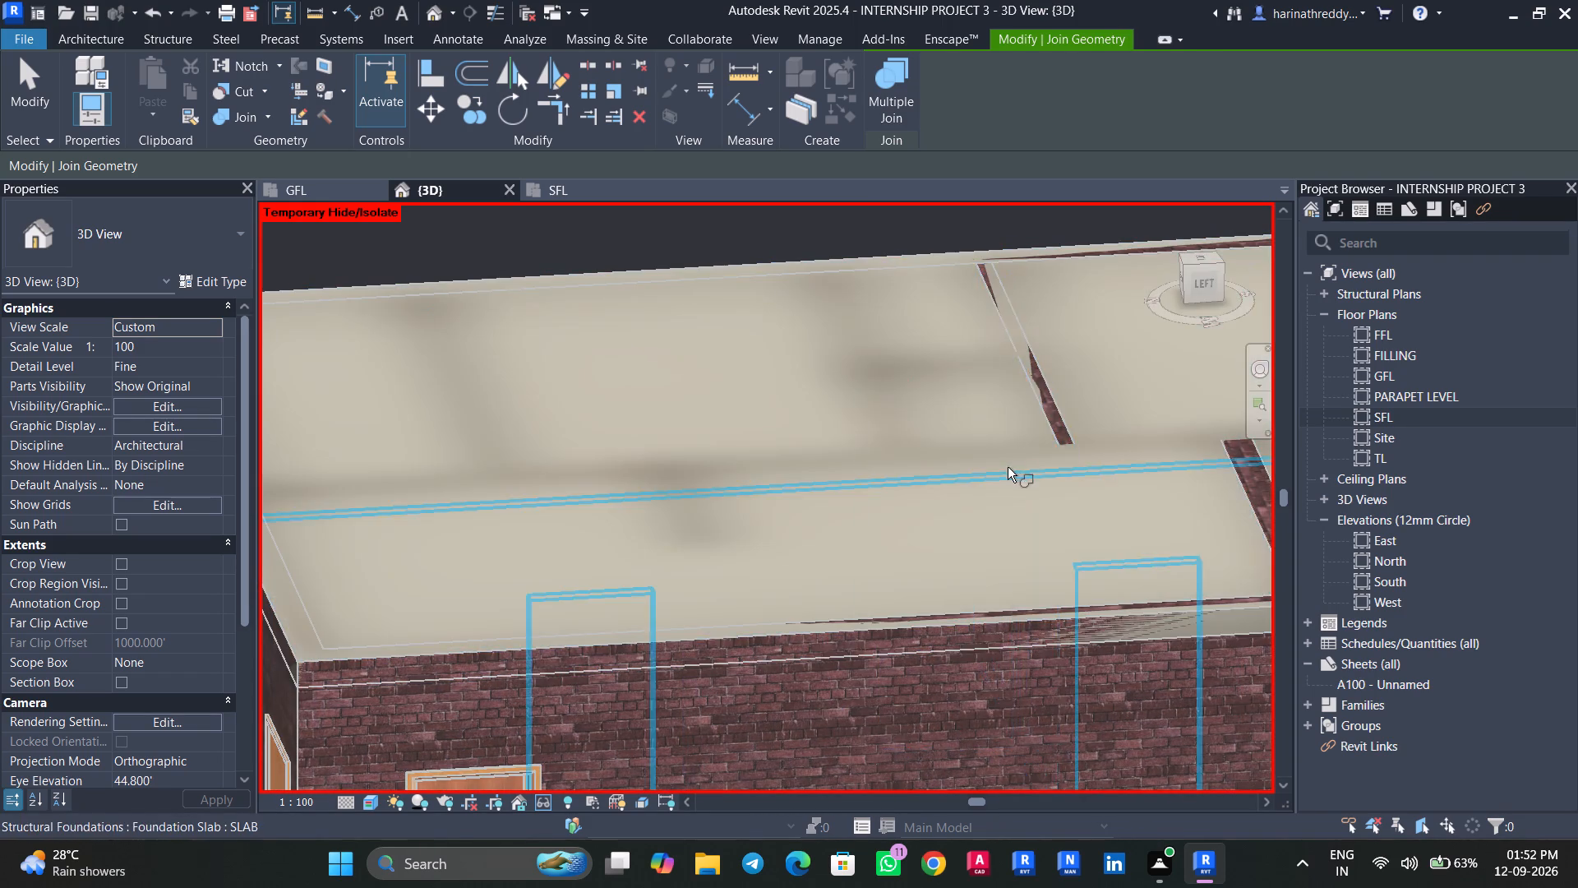
{"action": "left_click", "coordinate": [1037, 395]}
Join the slab with the recessed southwest wall and the south, east and north exterior walls of the ground floor.
{"action": "middle_click_drag", "start_coordinate": [1023, 468], "coordinate": [744, 488]}
{"action": "left_click", "coordinate": [873, 493]}
{"action": "left_click", "coordinate": [974, 508]}
{"action": "scroll", "coordinate": [985, 460], "scroll_direction": "up", "scroll_amount": 1}
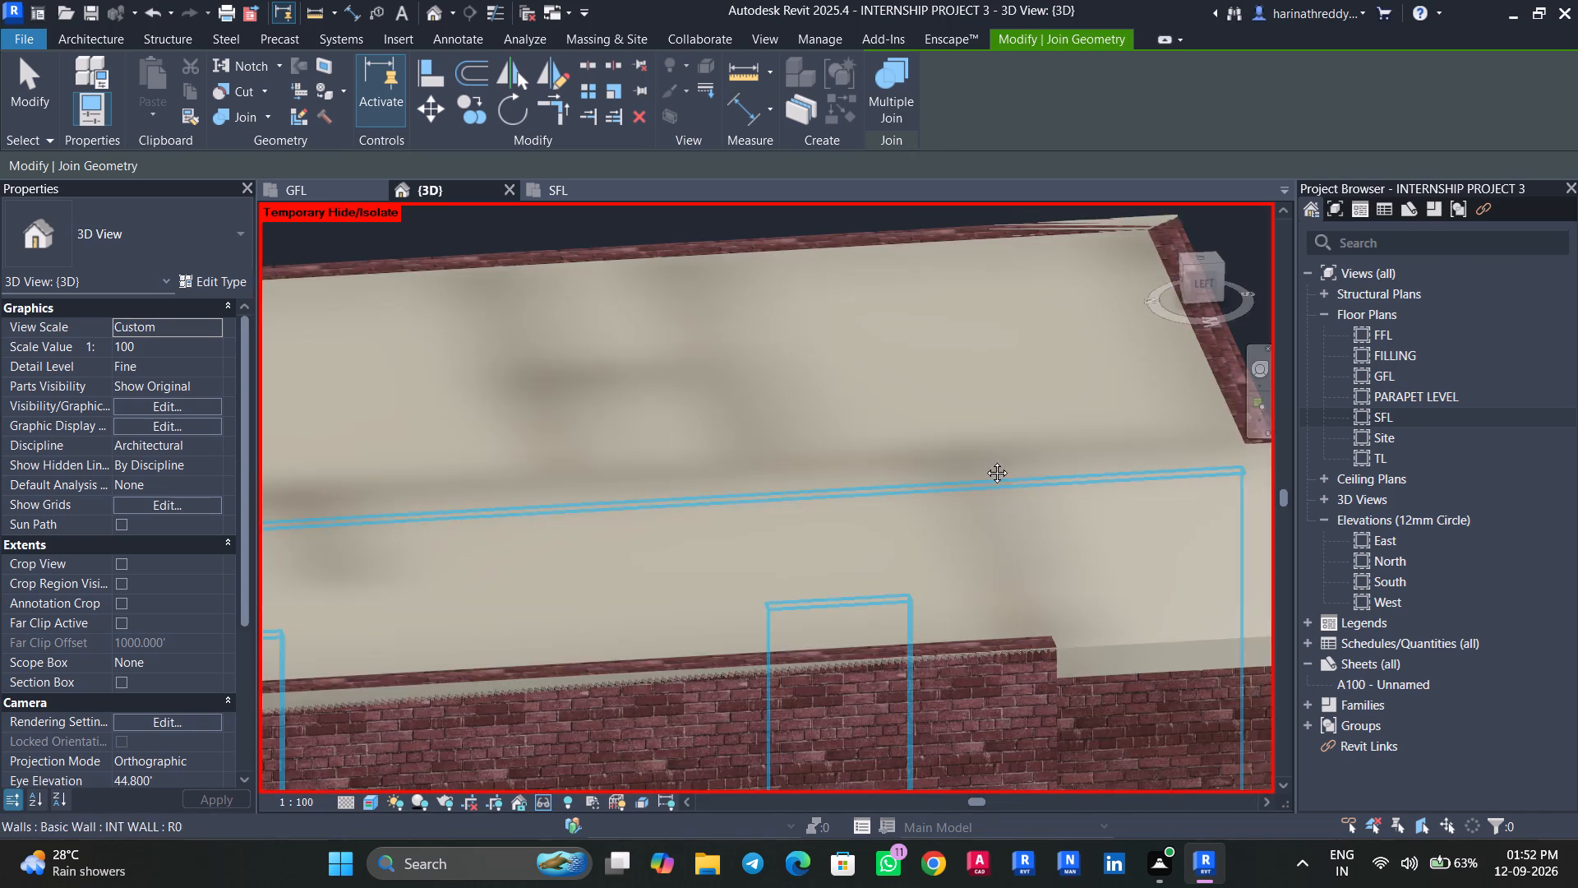
{"action": "middle_click_drag", "start_coordinate": [985, 460], "coordinate": [899, 534]}
{"action": "left_click", "coordinate": [902, 511]}
{"action": "left_click", "coordinate": [1137, 432]}
{"action": "left_click", "coordinate": [925, 463]}
{"action": "left_click", "coordinate": [892, 303]}
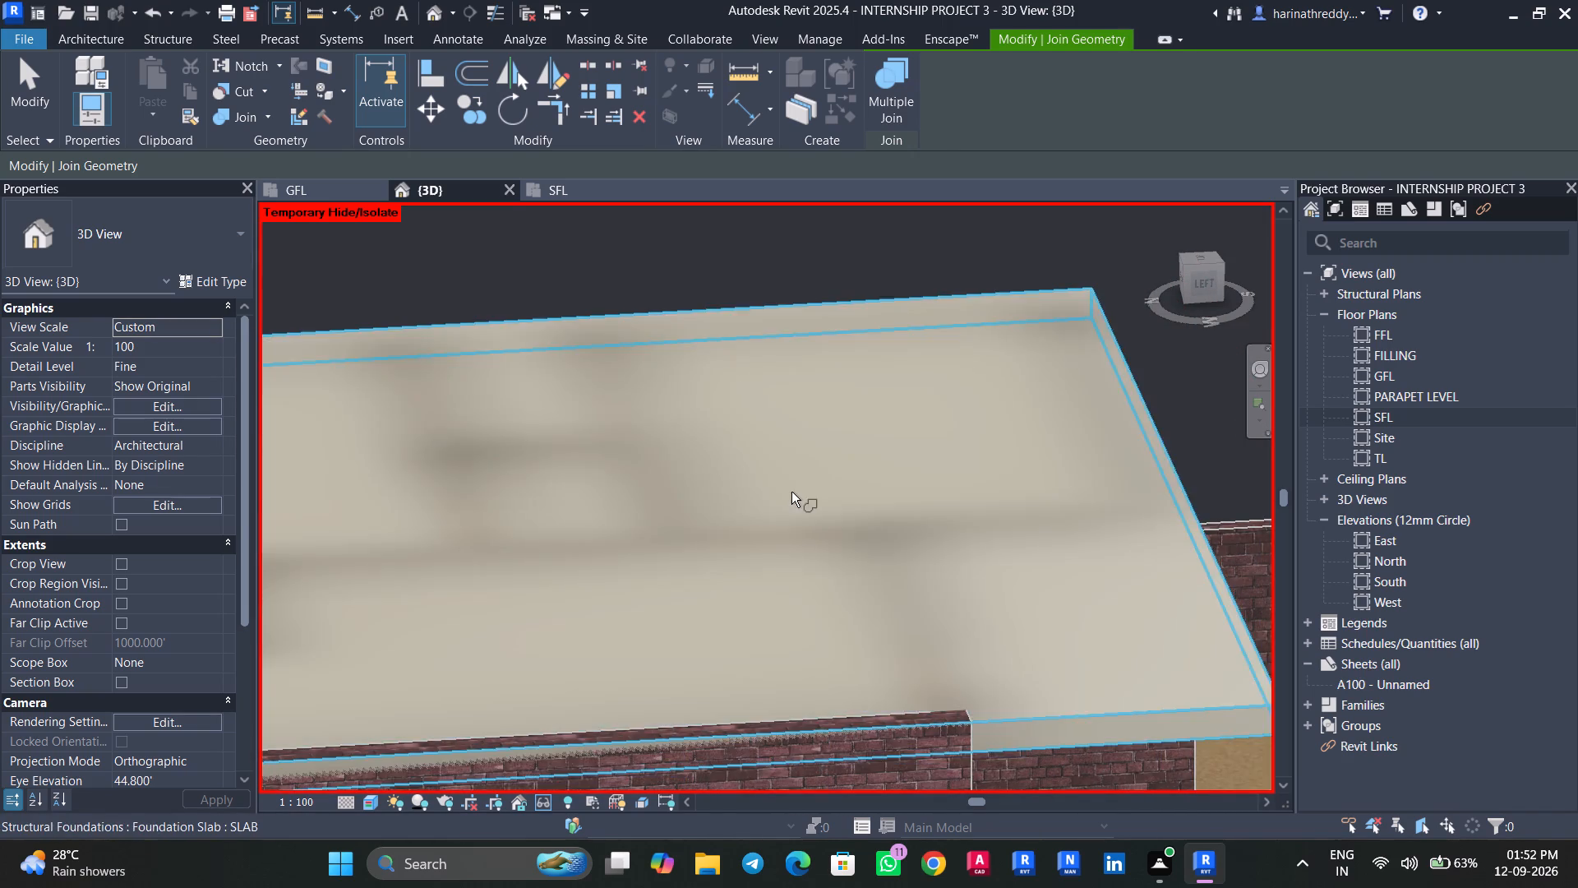
{"action": "scroll", "coordinate": [791, 487], "scroll_direction": "down", "scroll_amount": 6}
{"action": "middle_click_drag", "start_coordinate": [624, 539], "coordinate": [772, 560]}
{"action": "scroll", "coordinate": [514, 513], "scroll_direction": "up", "scroll_amount": 4}
{"action": "left_click", "coordinate": [514, 513]}
{"action": "left_click", "coordinate": [418, 525]}
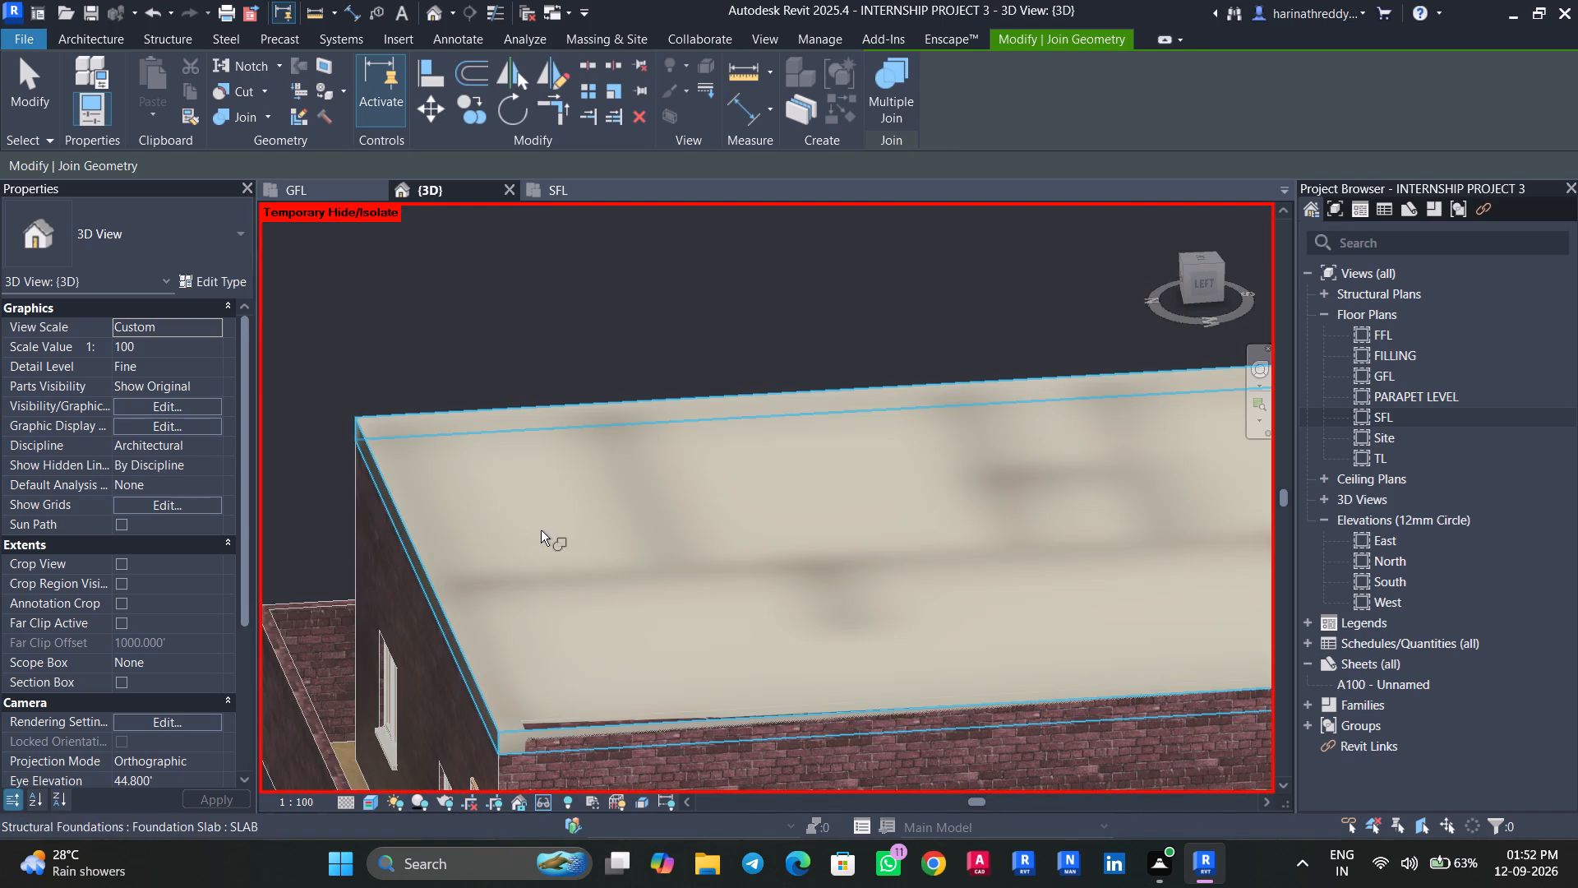
{"action": "key", "text": "Escape"}
{"action": "key", "text": "Escape"}
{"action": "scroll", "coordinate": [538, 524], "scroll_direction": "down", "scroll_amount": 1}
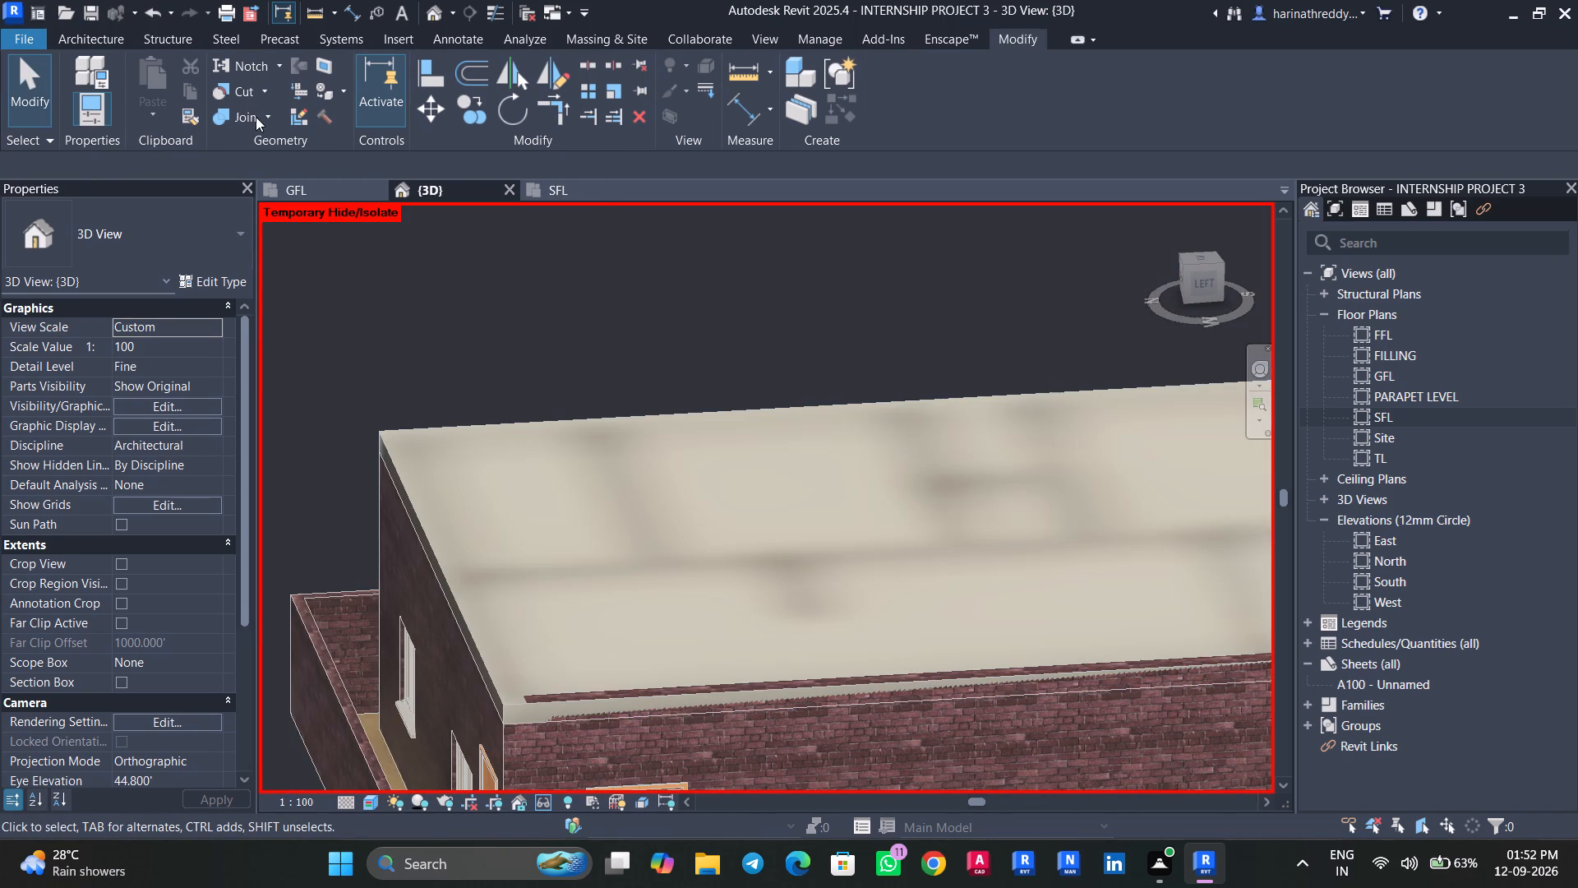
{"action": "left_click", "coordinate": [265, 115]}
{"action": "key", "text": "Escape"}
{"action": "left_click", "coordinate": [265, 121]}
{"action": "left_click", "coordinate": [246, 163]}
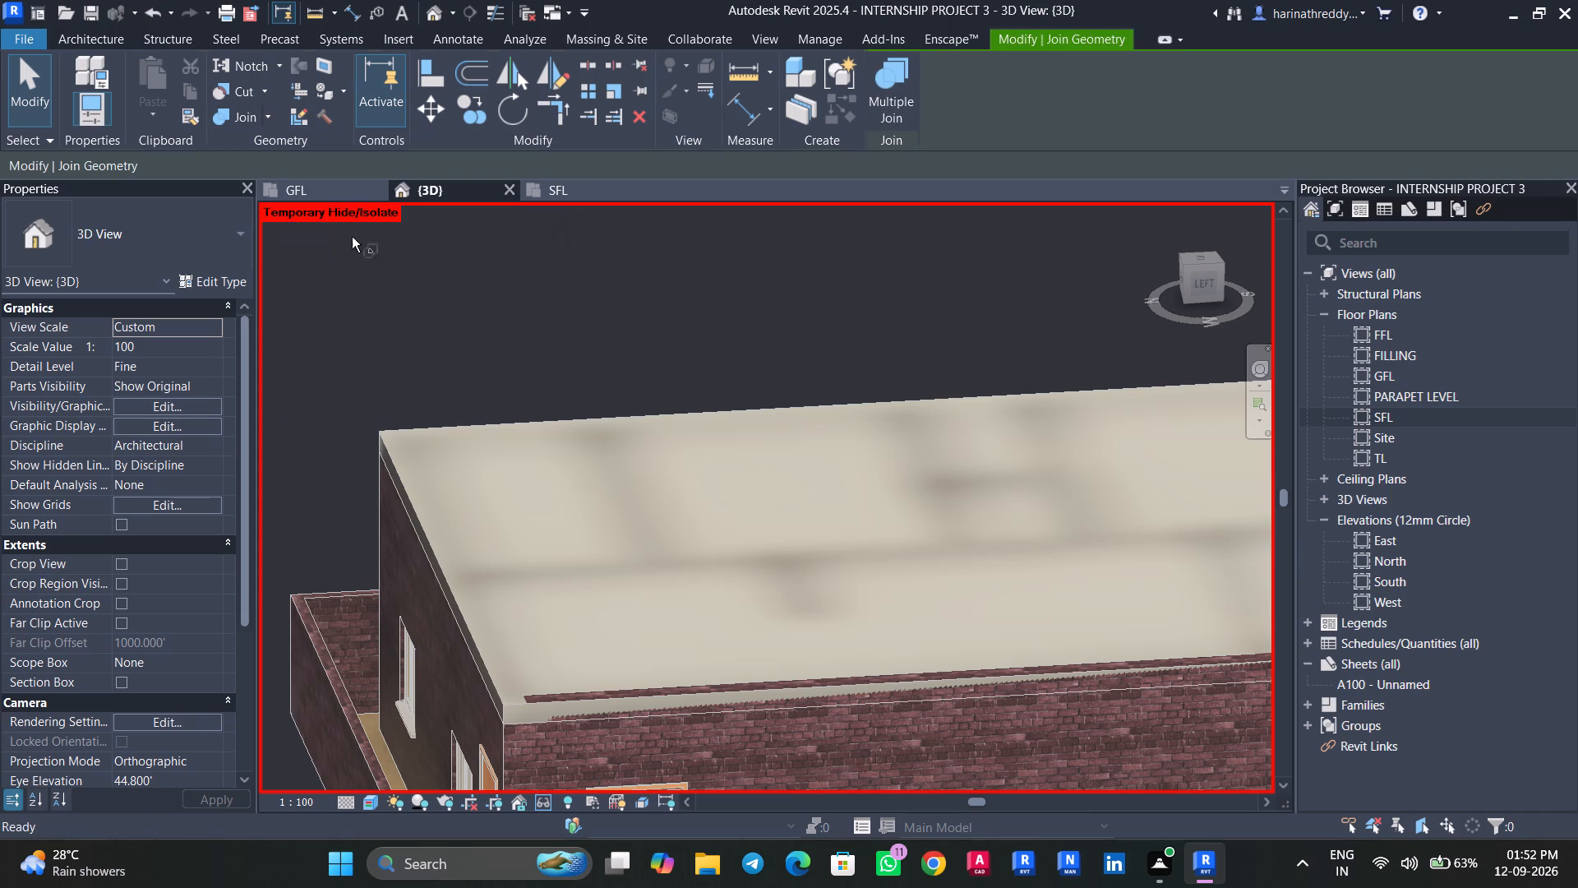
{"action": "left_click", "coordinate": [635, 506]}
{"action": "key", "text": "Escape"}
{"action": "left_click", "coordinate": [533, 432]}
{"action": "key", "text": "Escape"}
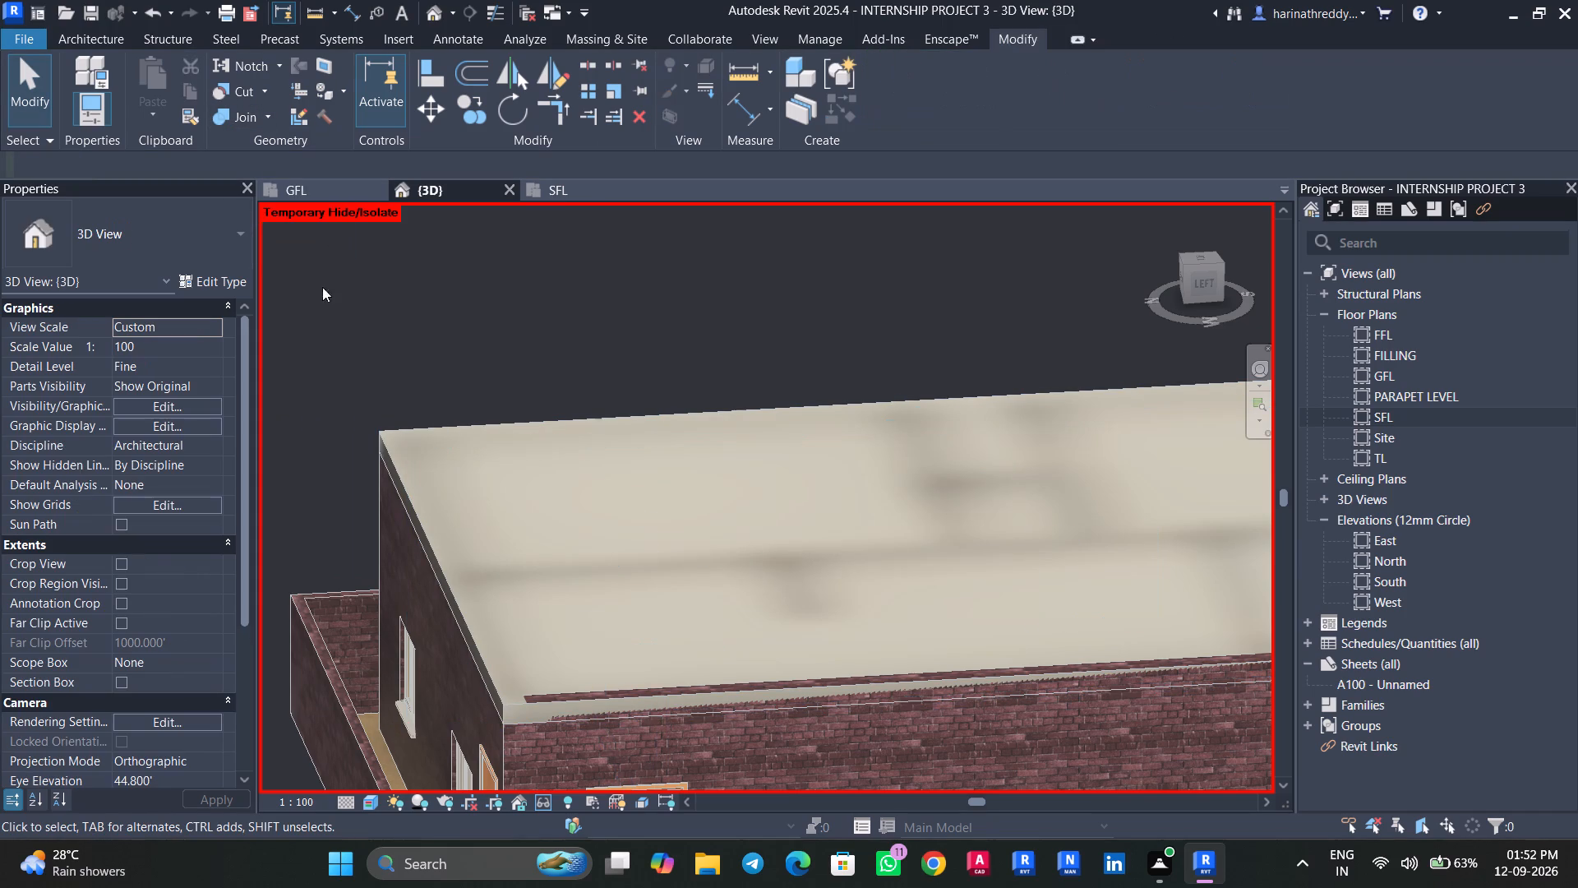
Join the slab's geometry with the long west exterior wall of the ground floor.
{"action": "left_click", "coordinate": [273, 112]}
{"action": "left_click", "coordinate": [286, 150]}
{"action": "left_click", "coordinate": [599, 414]}
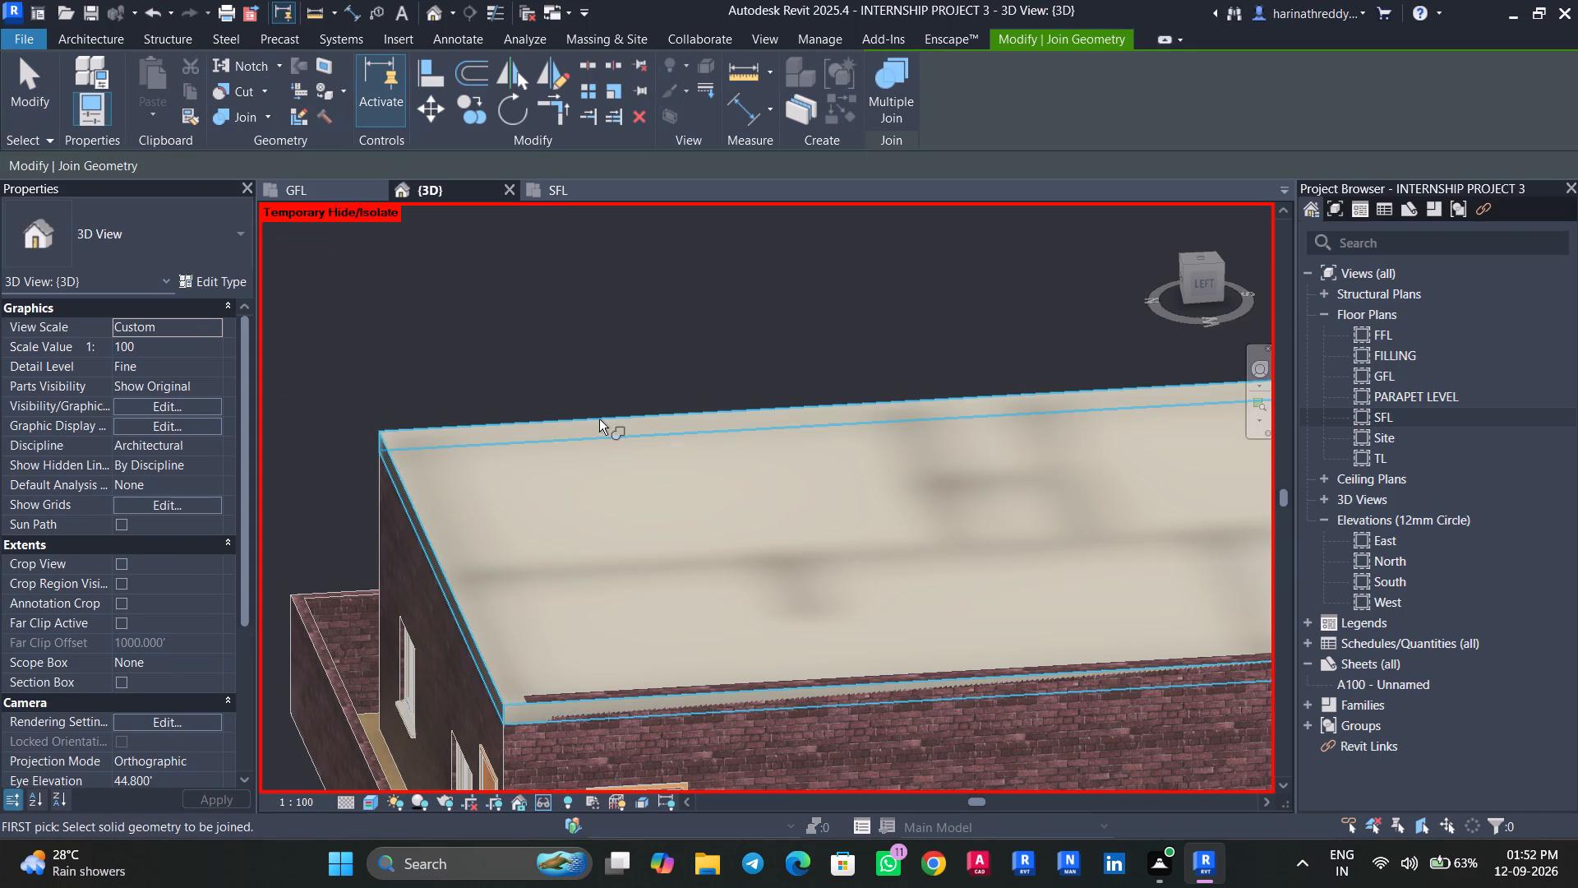
{"action": "middle_click_drag", "start_coordinate": [681, 546], "coordinate": [648, 416]}
{"action": "left_click", "coordinate": [718, 547]}
{"action": "key", "text": "Escape"}
{"action": "key", "text": "Escape"}
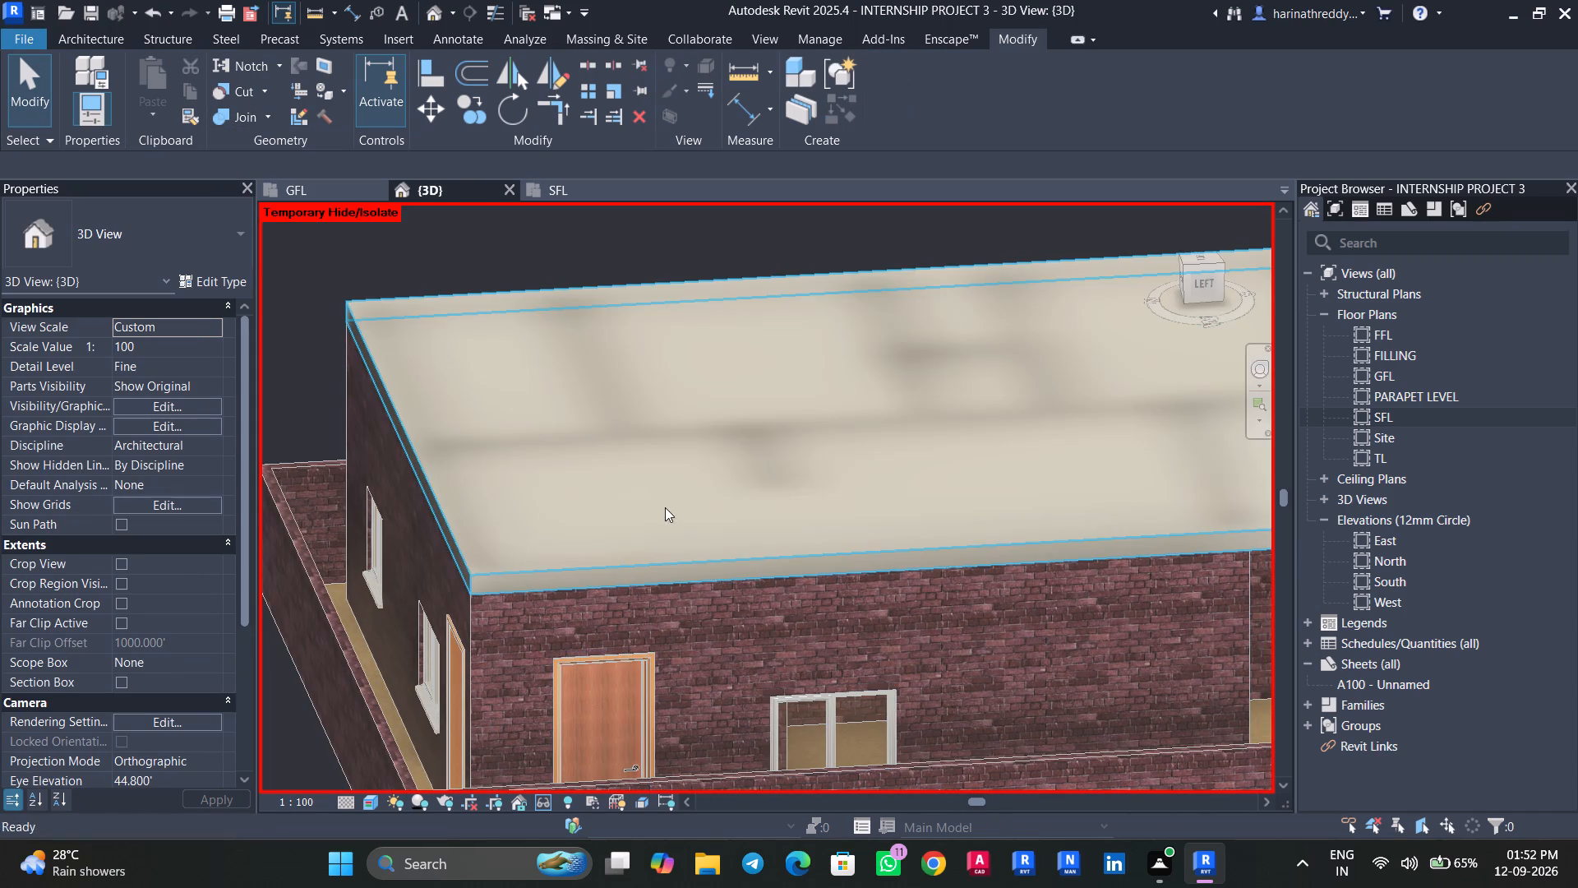
Examine the joined slab from around the 3D model and from the front, and check the levels in the East elevation.
{"action": "scroll", "coordinate": [665, 506], "scroll_direction": "down", "scroll_amount": 8}
{"action": "middle_click_drag", "start_coordinate": [976, 600], "coordinate": [573, 697], "text": "shift"}
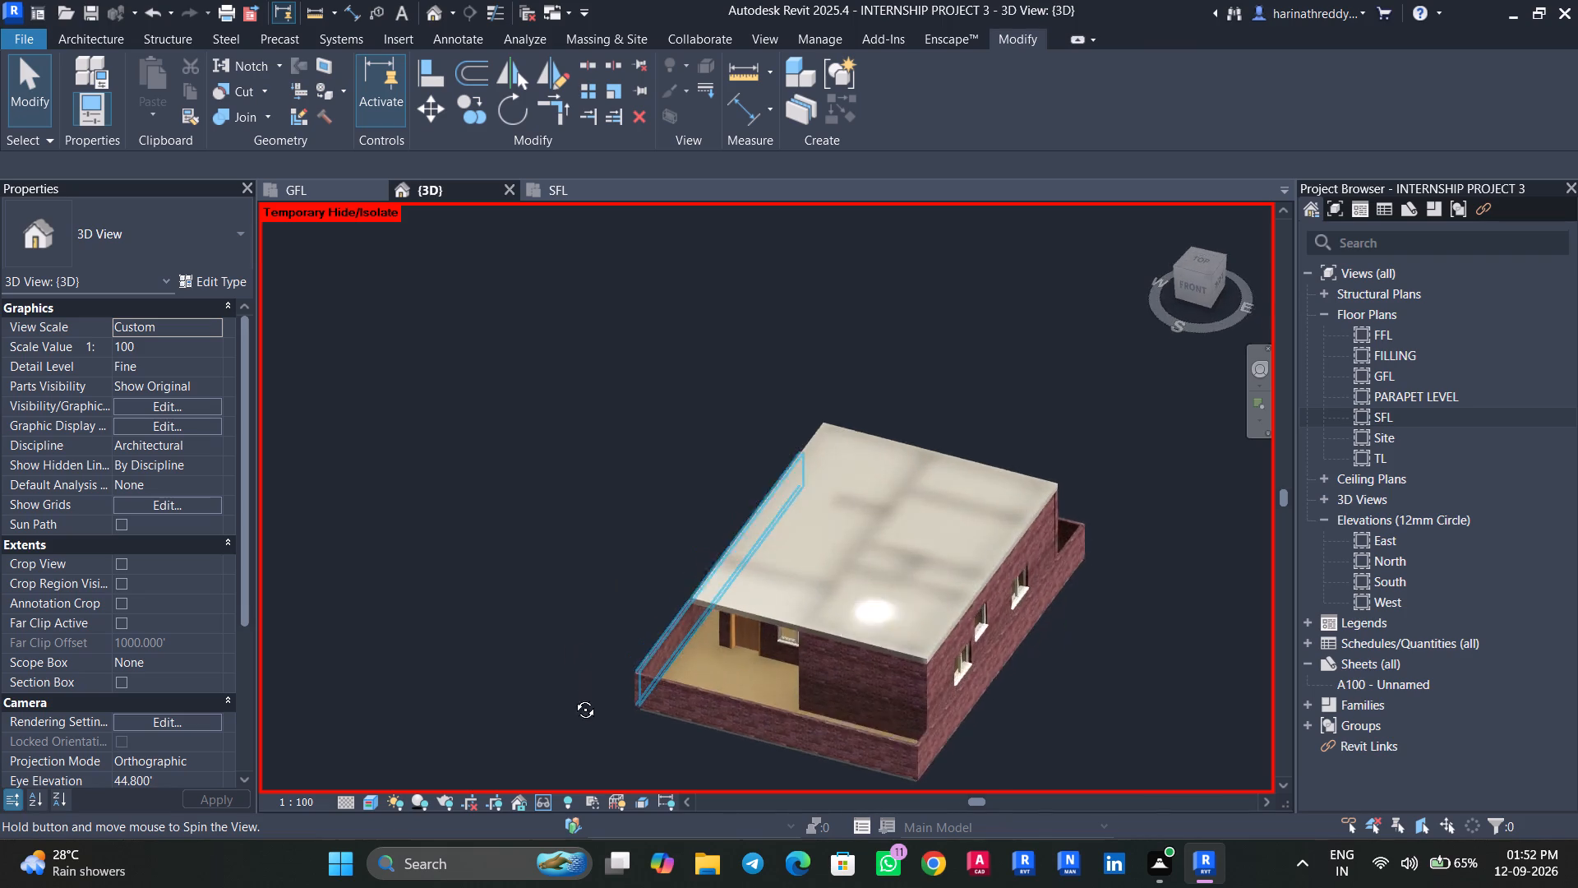
{"action": "middle_click_drag", "start_coordinate": [573, 697], "coordinate": [774, 617], "text": "shift"}
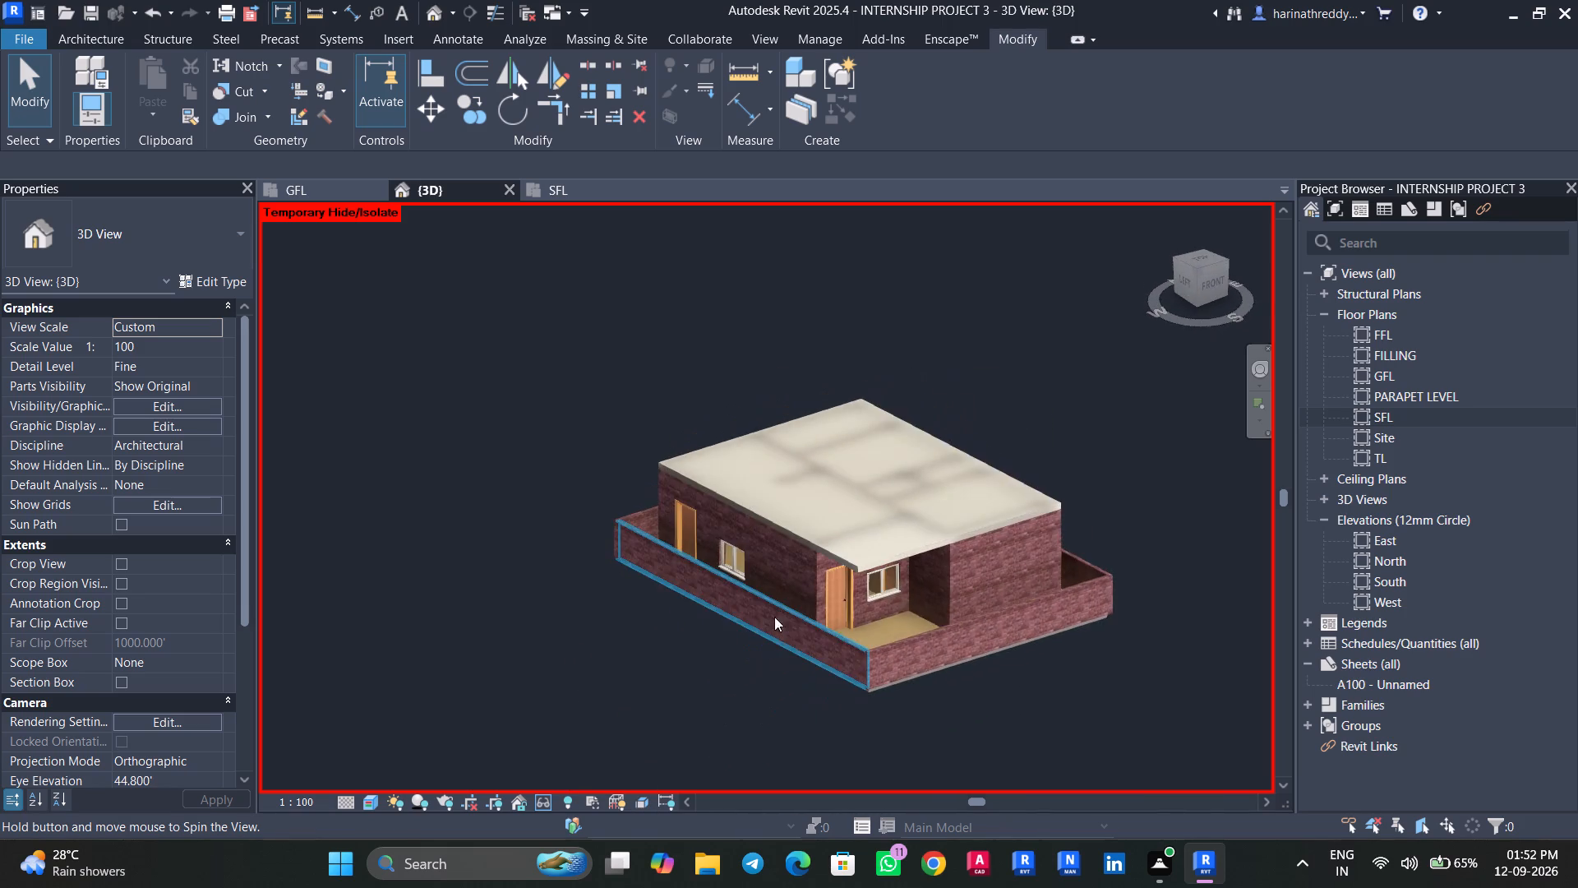
{"action": "middle_click_drag", "start_coordinate": [774, 617], "coordinate": [774, 617], "text": "shift"}
{"action": "scroll", "coordinate": [890, 537], "scroll_direction": "up", "scroll_amount": 6}
{"action": "scroll", "coordinate": [895, 557], "scroll_direction": "down", "scroll_amount": 1}
{"action": "scroll", "coordinate": [896, 557], "scroll_direction": "up", "scroll_amount": 2}
{"action": "key", "text": "Escape"}
{"action": "left_click", "coordinate": [1213, 287]}
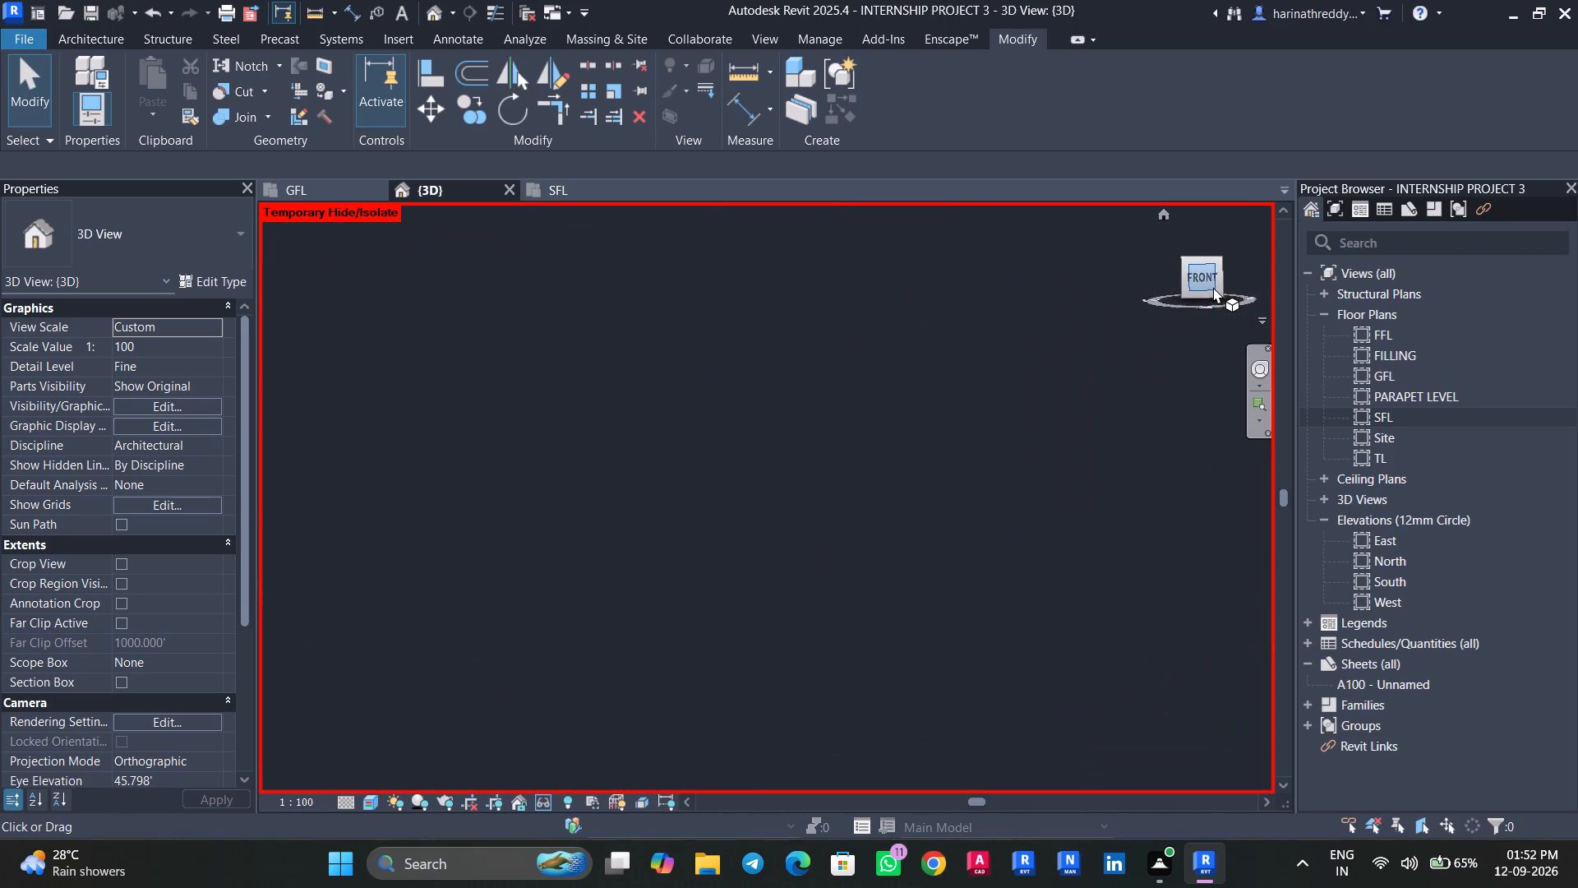
{"action": "left_click", "coordinate": [1377, 530]}
{"action": "double_click", "coordinate": [1385, 544]}
{"action": "scroll", "coordinate": [828, 622], "scroll_direction": "up", "scroll_amount": 4}
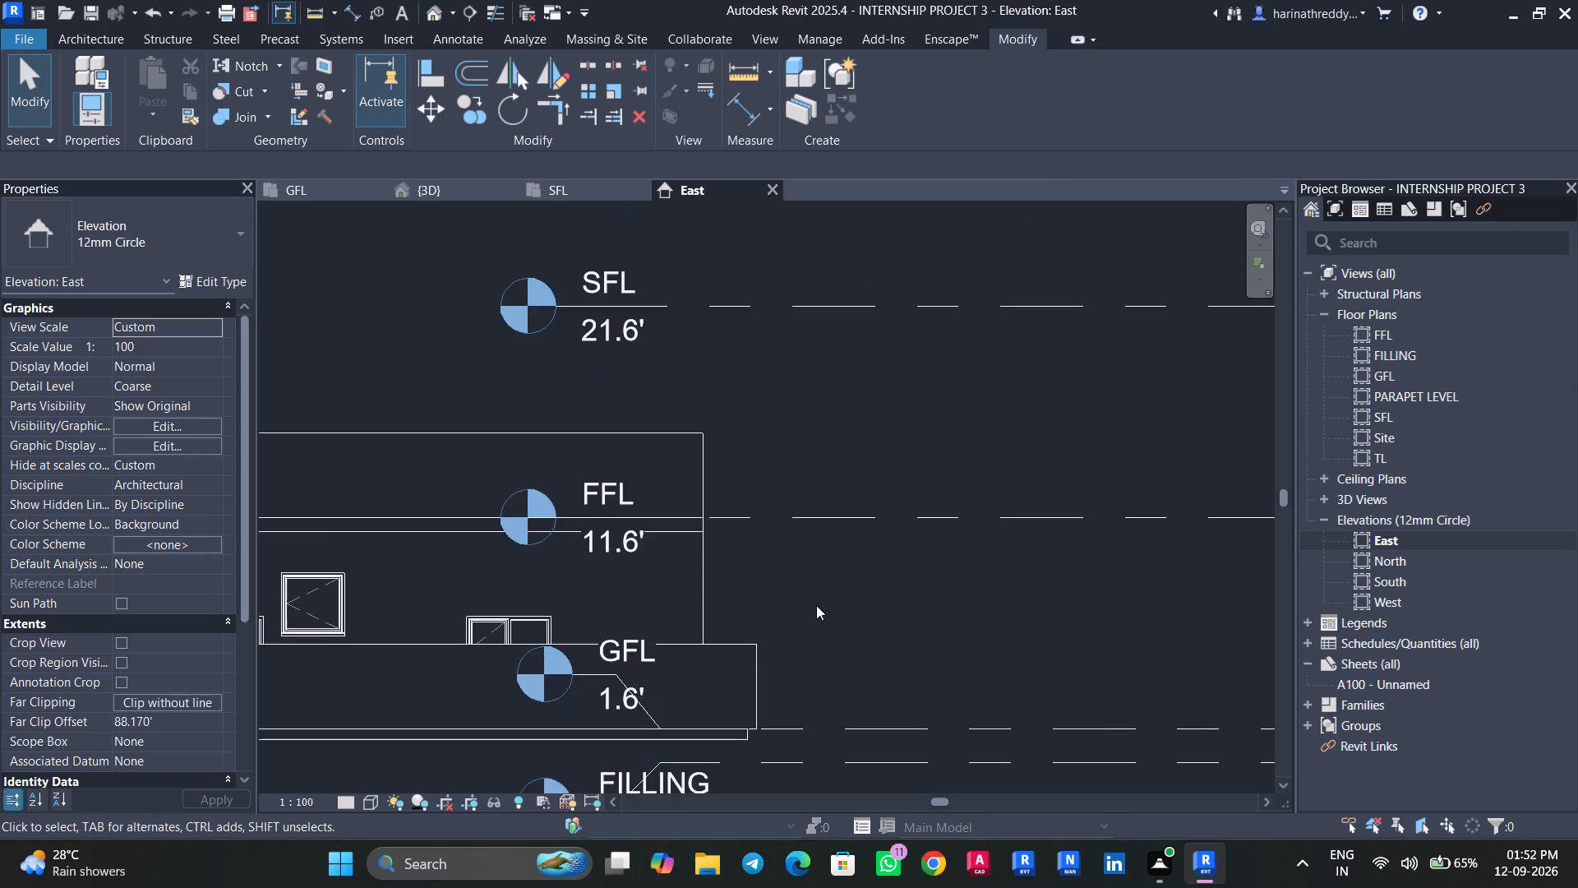
{"action": "scroll", "coordinate": [730, 549], "scroll_direction": "up", "scroll_amount": 4}
{"action": "scroll", "coordinate": [724, 543], "scroll_direction": "down", "scroll_amount": 7}
{"action": "middle_click_drag", "start_coordinate": [724, 543], "coordinate": [972, 519]}
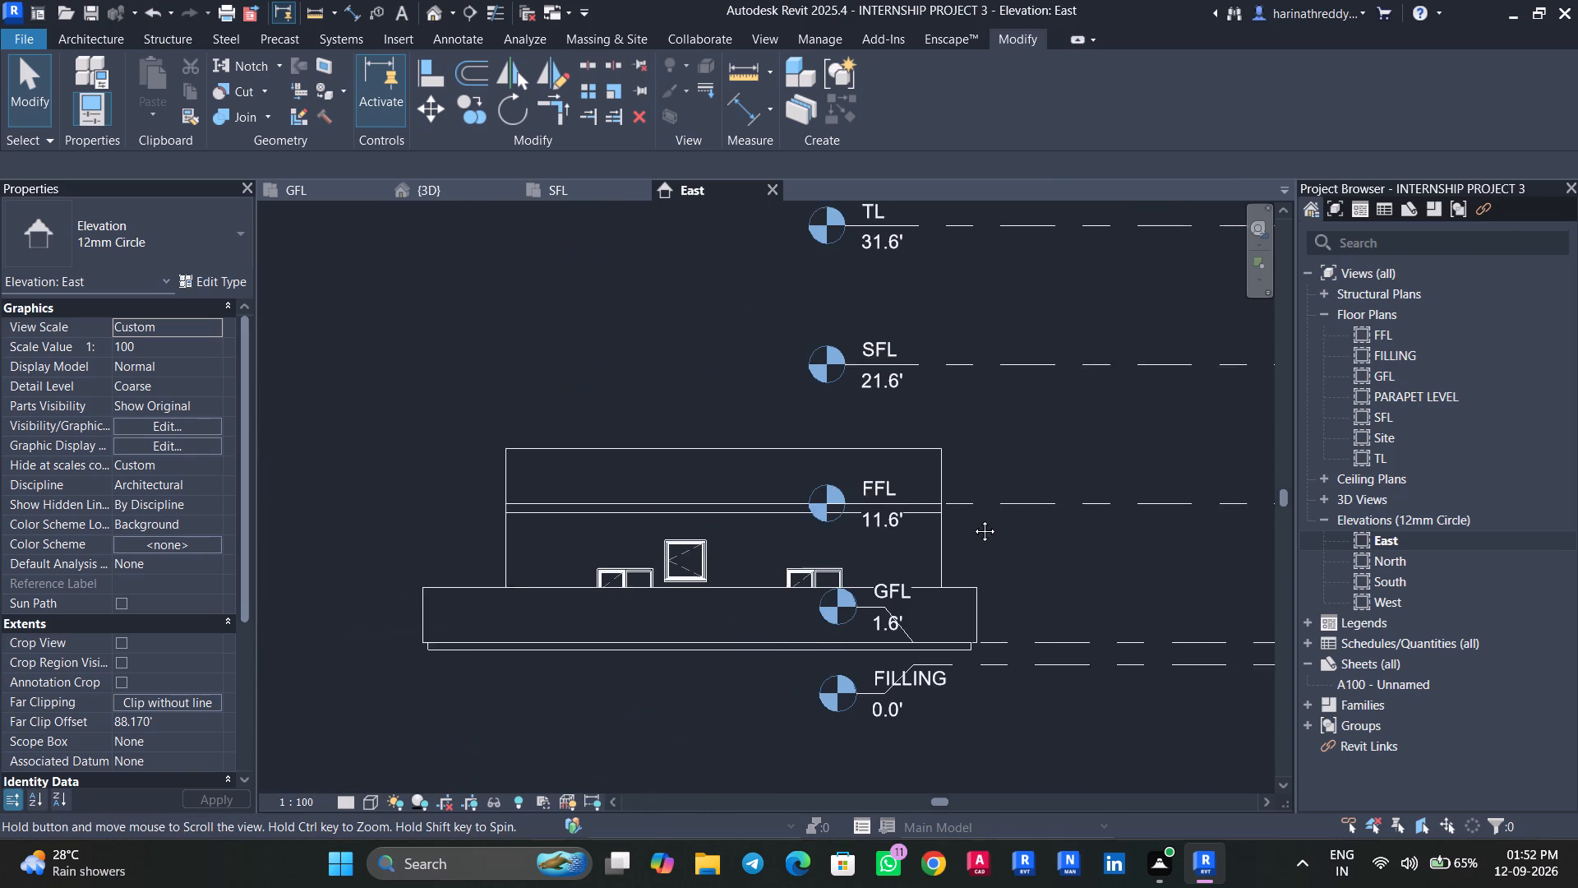
{"action": "middle_click_drag", "start_coordinate": [972, 519], "coordinate": [979, 516]}
{"action": "middle_click_drag", "start_coordinate": [977, 521], "coordinate": [994, 448]}
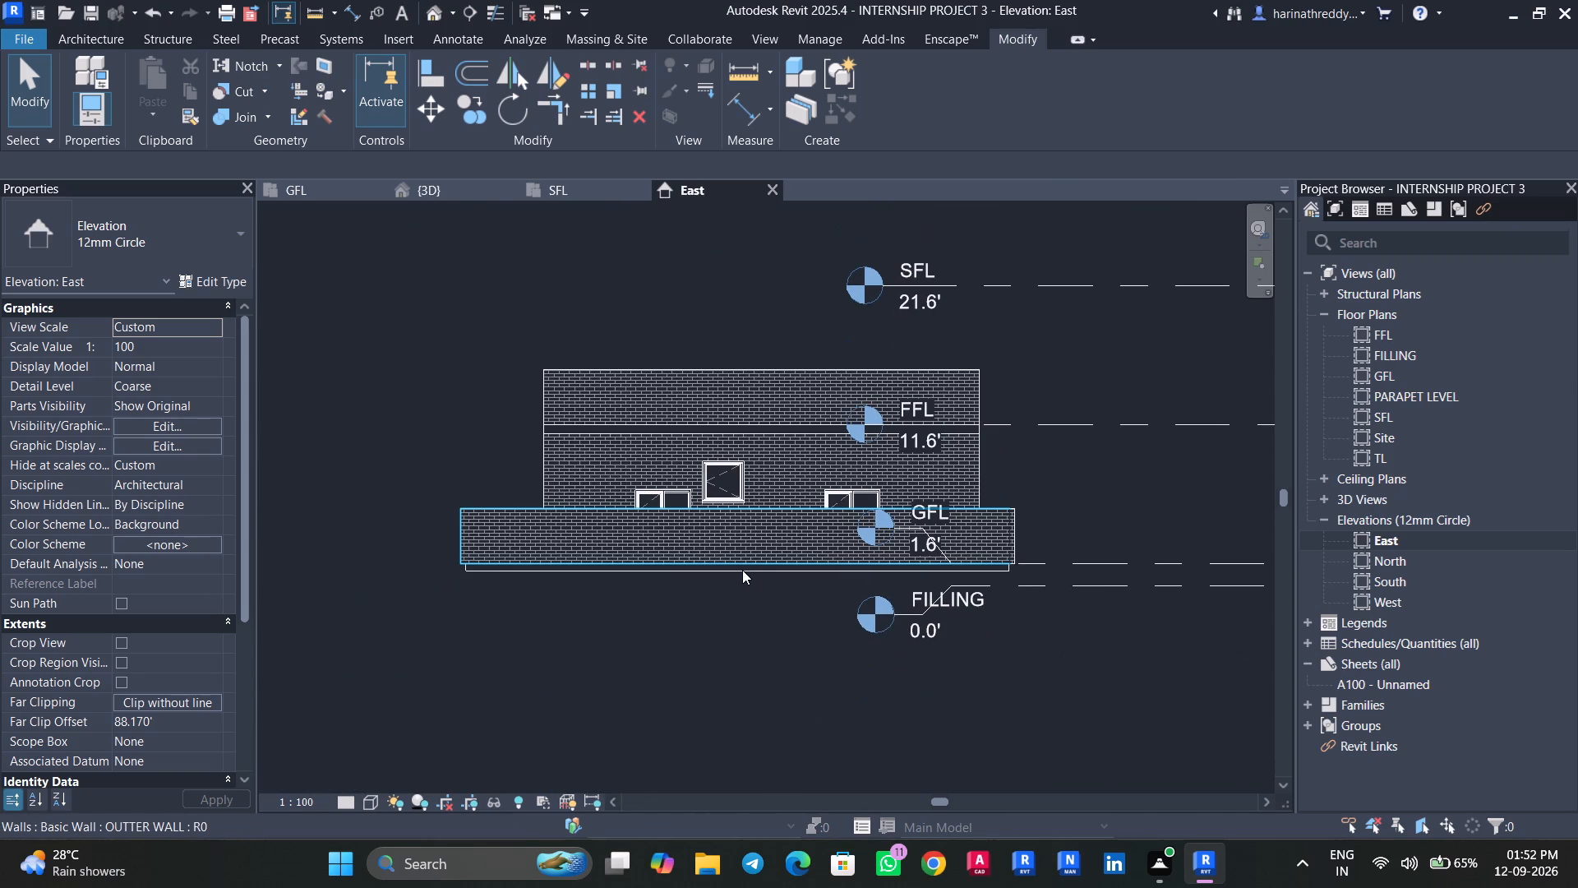
{"action": "key", "text": "Escape"}
Return to the 3D view and restore the temporarily hidden upper exterior walls.
{"action": "left_click", "coordinate": [431, 197]}
{"action": "scroll", "coordinate": [635, 495], "scroll_direction": "down", "scroll_amount": 3}
{"action": "middle_click_drag", "start_coordinate": [664, 605], "coordinate": [714, 612], "text": "shift"}
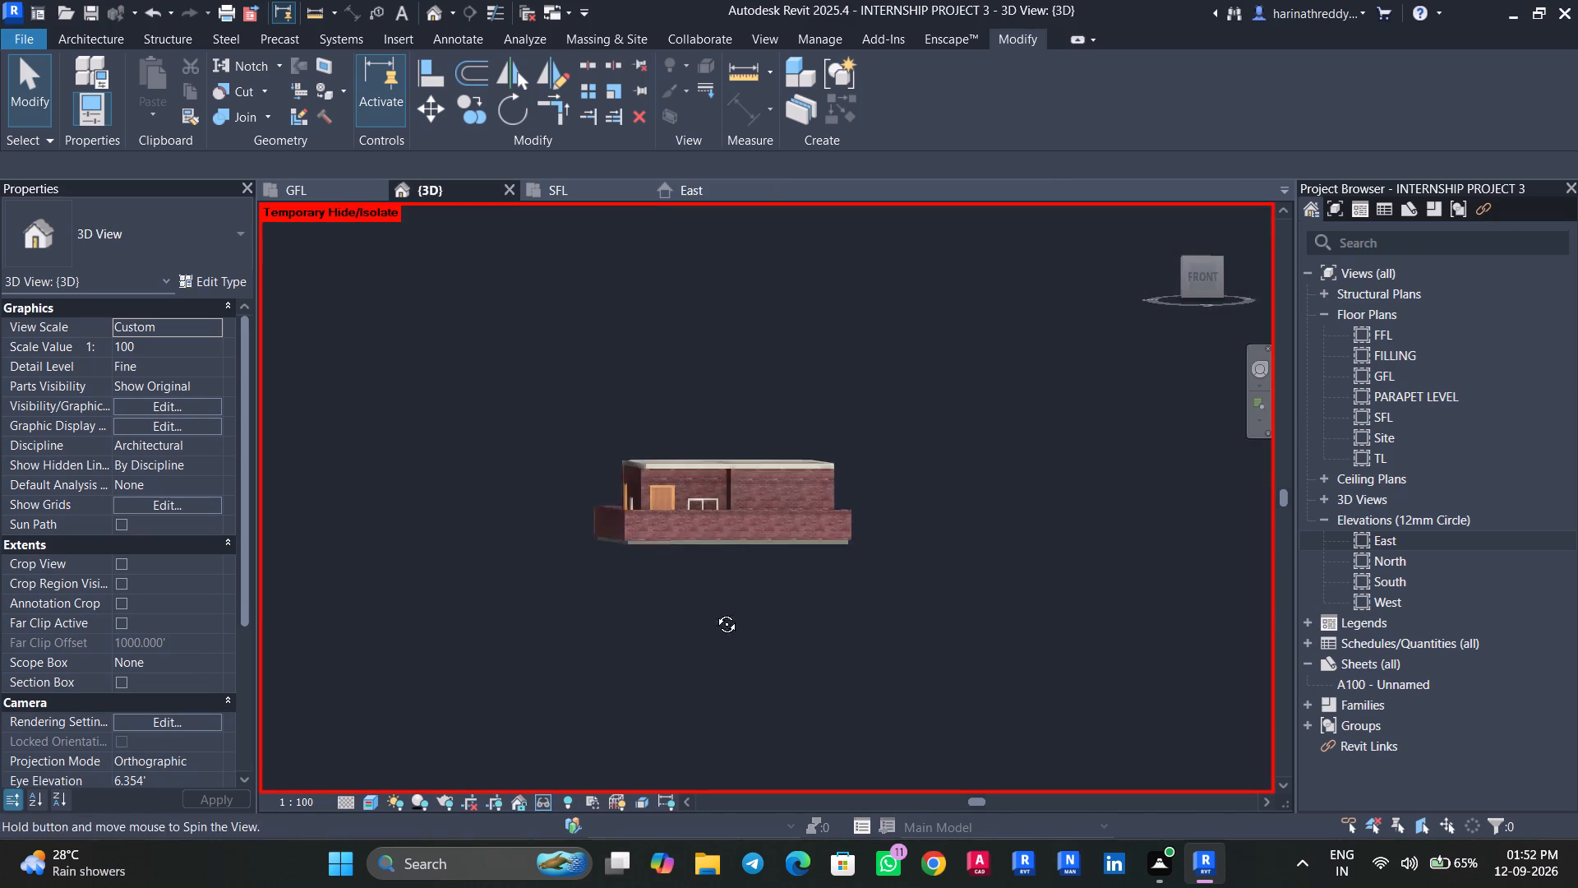
{"action": "middle_click_drag", "start_coordinate": [714, 612], "coordinate": [760, 621], "text": "shift"}
{"action": "scroll", "coordinate": [773, 545], "scroll_direction": "up", "scroll_amount": 1}
{"action": "scroll", "coordinate": [773, 545], "scroll_direction": "down", "scroll_amount": 1}
{"action": "scroll", "coordinate": [773, 545], "scroll_direction": "up", "scroll_amount": 8}
{"action": "key", "text": "h"}
{"action": "key", "text": "r"}
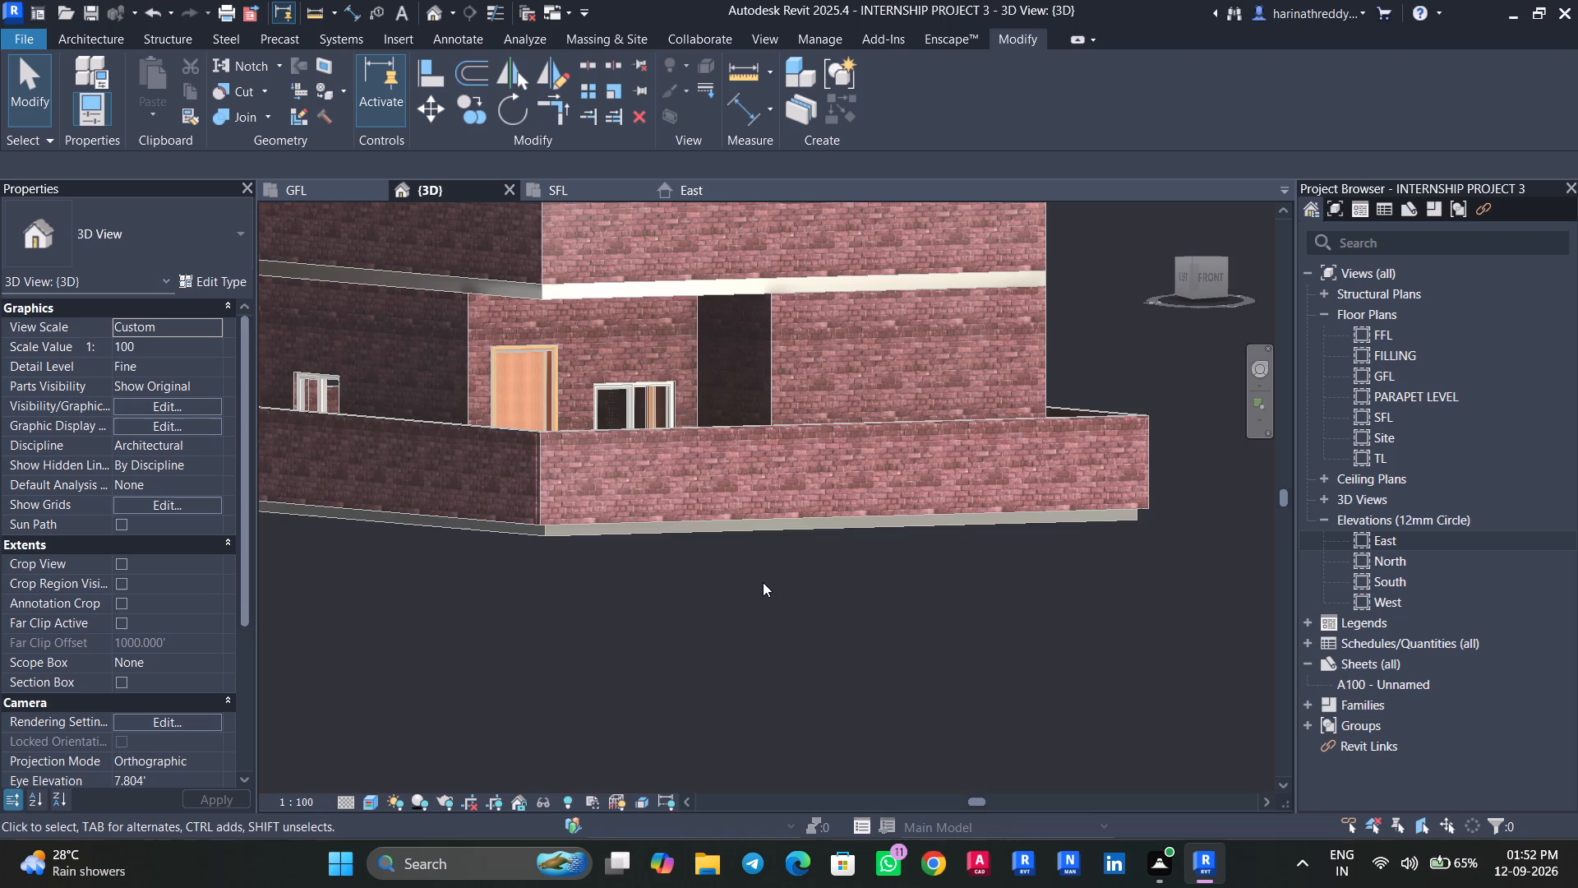
Set the top offset of the four first-floor EXT WALL walls to 0 so they reach the SFL level.
{"action": "scroll", "coordinate": [763, 596], "scroll_direction": "down", "scroll_amount": 3}
{"action": "left_click", "coordinate": [721, 330]}
{"action": "type", "text": "SA"}
{"action": "key", "text": "Escape"}
{"action": "key", "text": "Escape"}
{"action": "left_click", "coordinate": [690, 336], "text": "ctrl"}
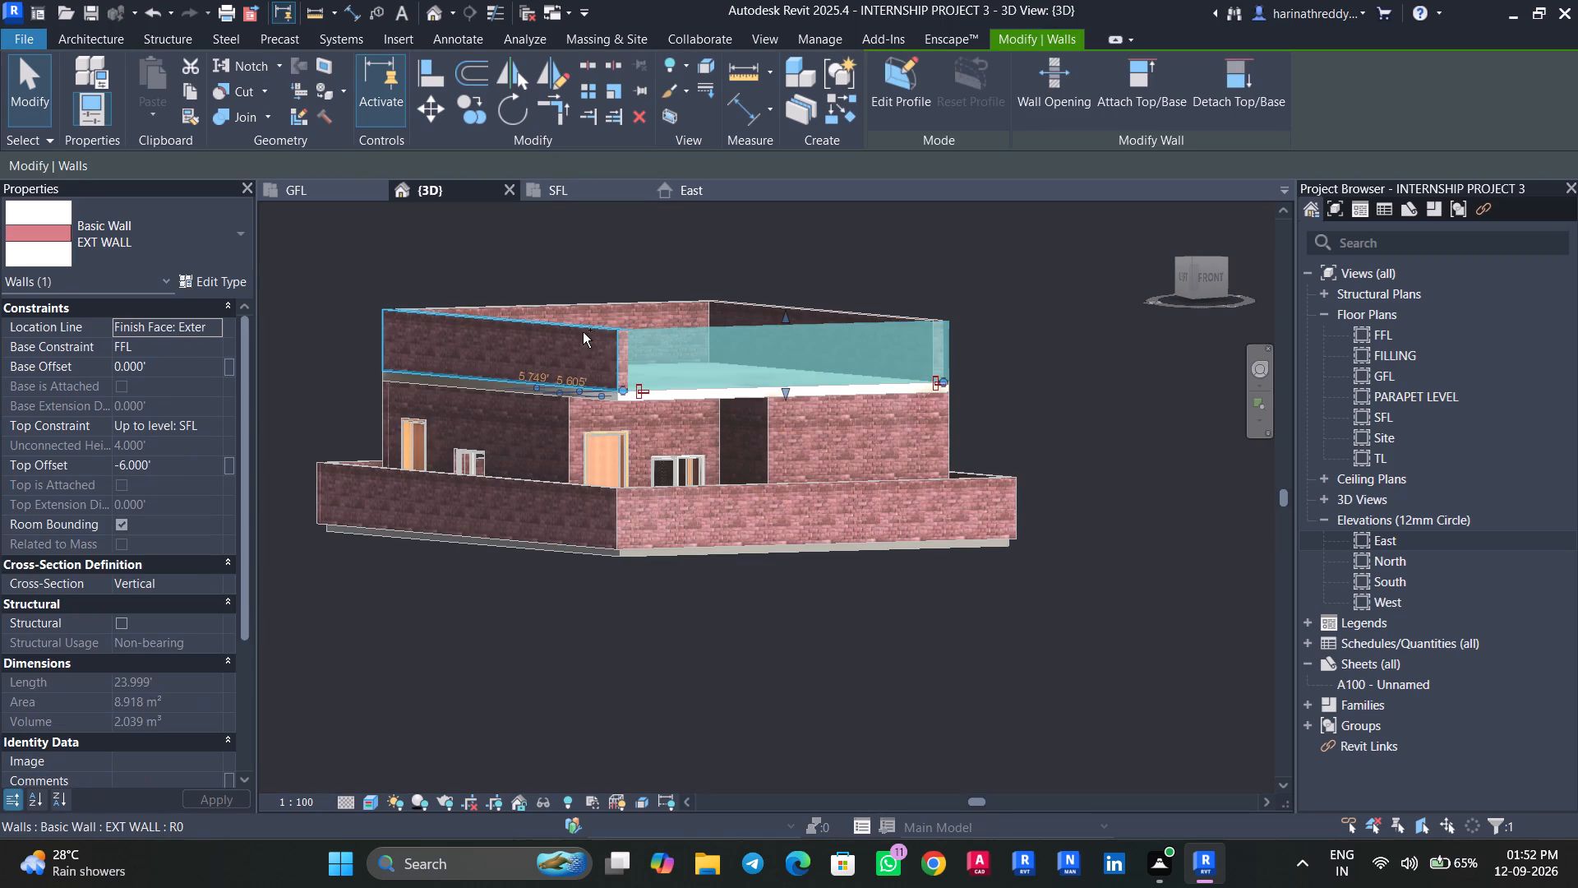
{"action": "left_click", "coordinate": [583, 332], "text": "ctrl"}
{"action": "left_click", "coordinate": [602, 299], "text": "ctrl"}
{"action": "left_click", "coordinate": [765, 310], "text": "ctrl"}
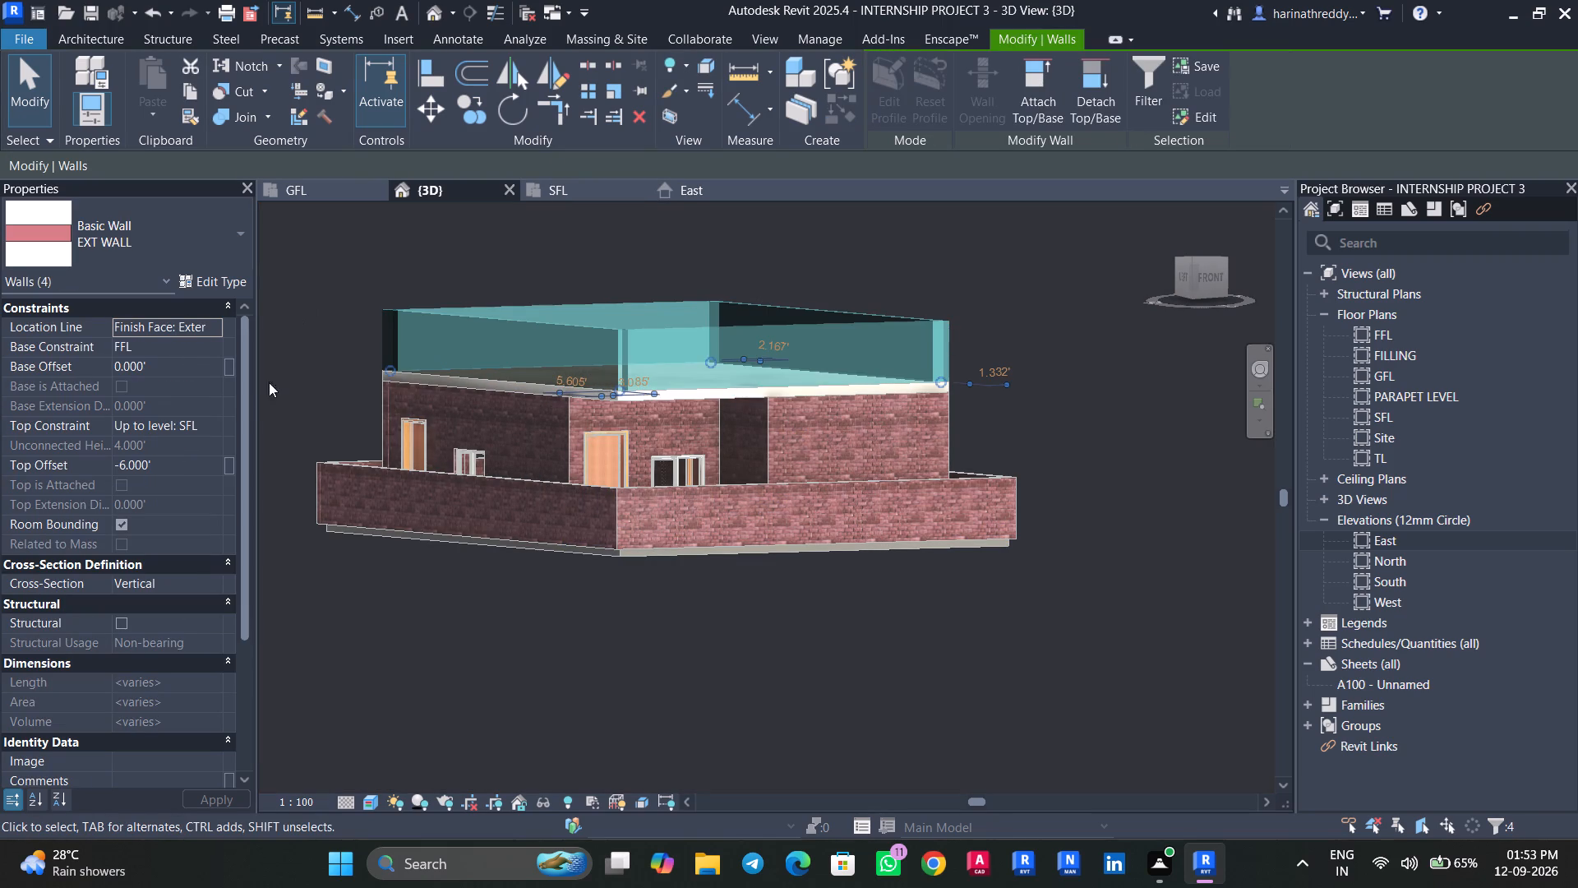
{"action": "left_click", "coordinate": [196, 465]}
{"action": "key", "text": "0"}
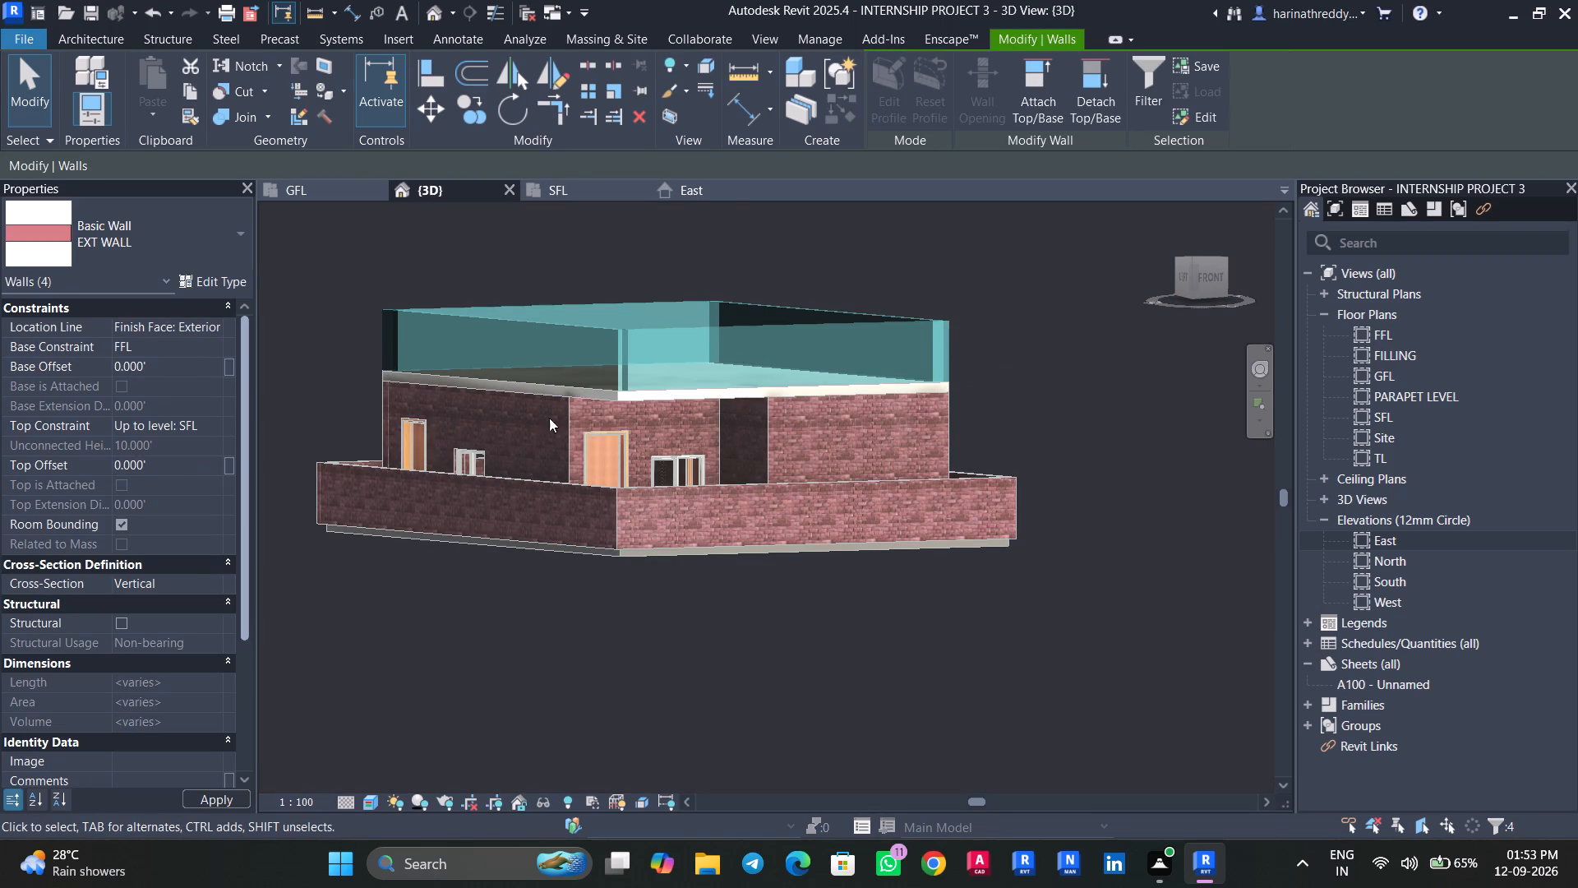
{"action": "key", "text": "Escape"}
Set the OUTER FLOORING floor's height offset from GFL to 150 mm.
{"action": "scroll", "coordinate": [1114, 567], "scroll_direction": "down", "scroll_amount": 2}
{"action": "middle_click_drag", "start_coordinate": [1114, 561], "coordinate": [1052, 530], "text": "shift"}
{"action": "scroll", "coordinate": [752, 449], "scroll_direction": "up", "scroll_amount": 1}
{"action": "scroll", "coordinate": [752, 449], "scroll_direction": "down", "scroll_amount": 1}
{"action": "scroll", "coordinate": [753, 449], "scroll_direction": "up", "scroll_amount": 7}
{"action": "middle_click_drag", "start_coordinate": [821, 576], "coordinate": [843, 392], "text": "shift"}
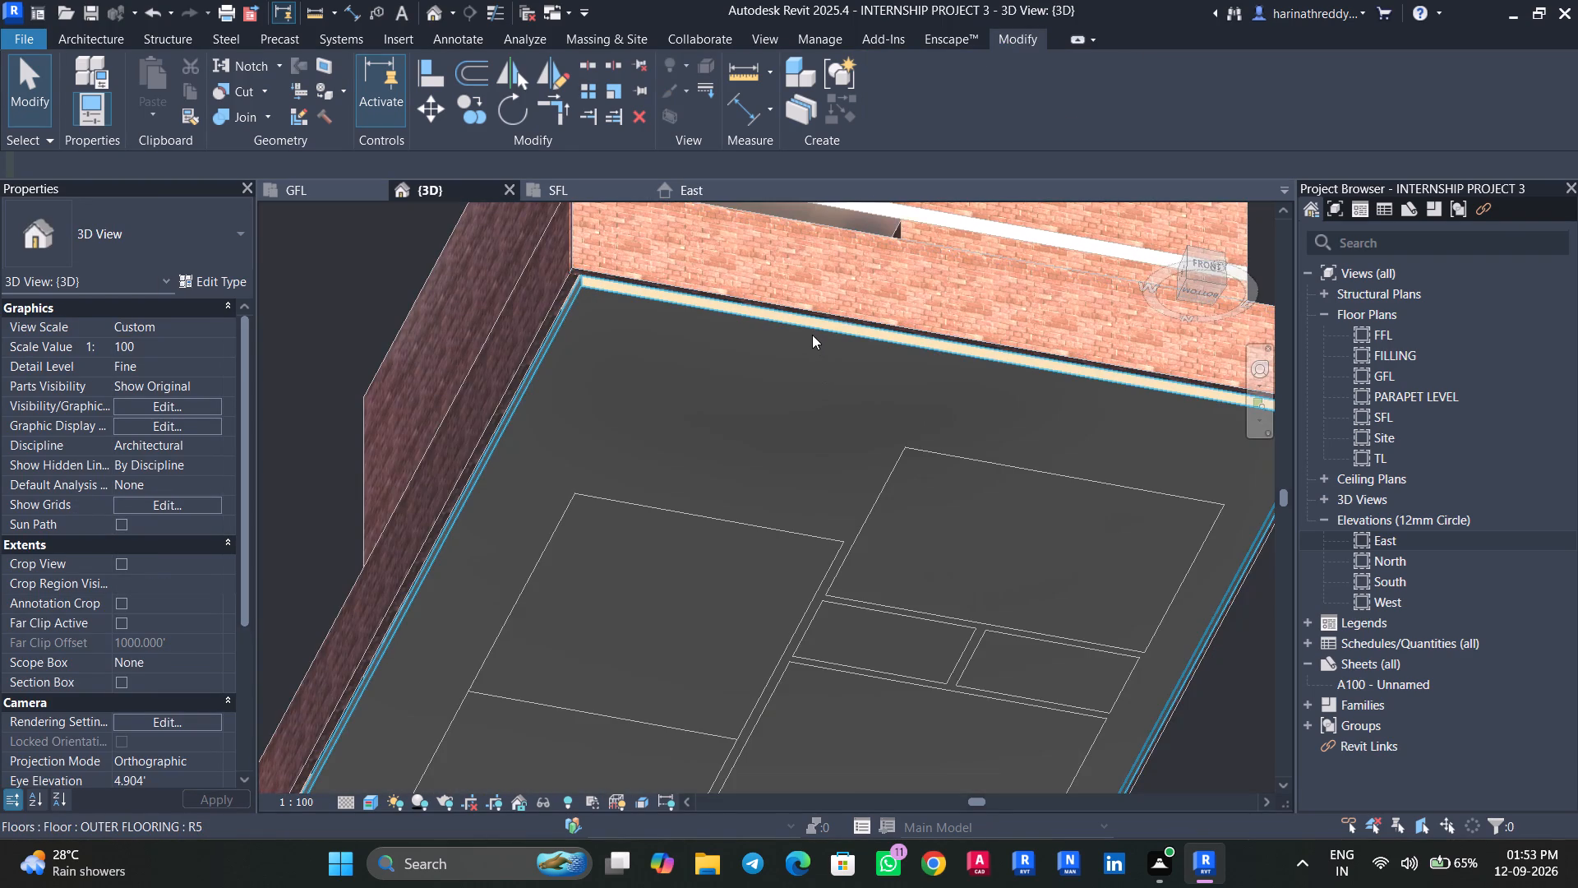
{"action": "left_click", "coordinate": [812, 335]}
{"action": "middle_click_drag", "start_coordinate": [812, 335], "coordinate": [845, 436], "text": "shift"}
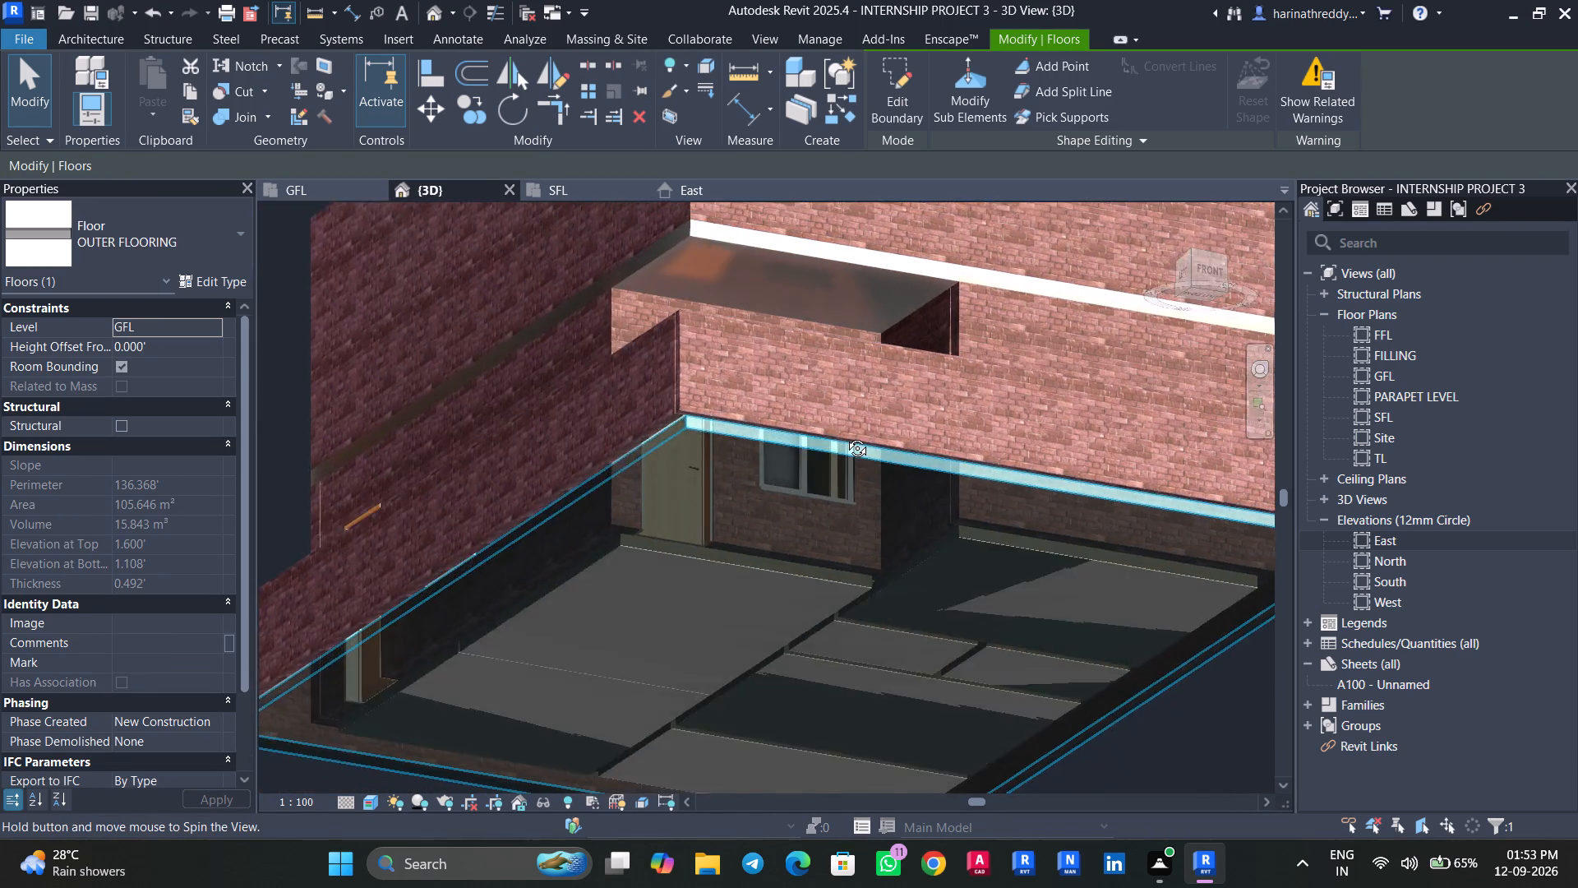
{"action": "middle_click_drag", "start_coordinate": [845, 436], "coordinate": [904, 568], "text": "shift"}
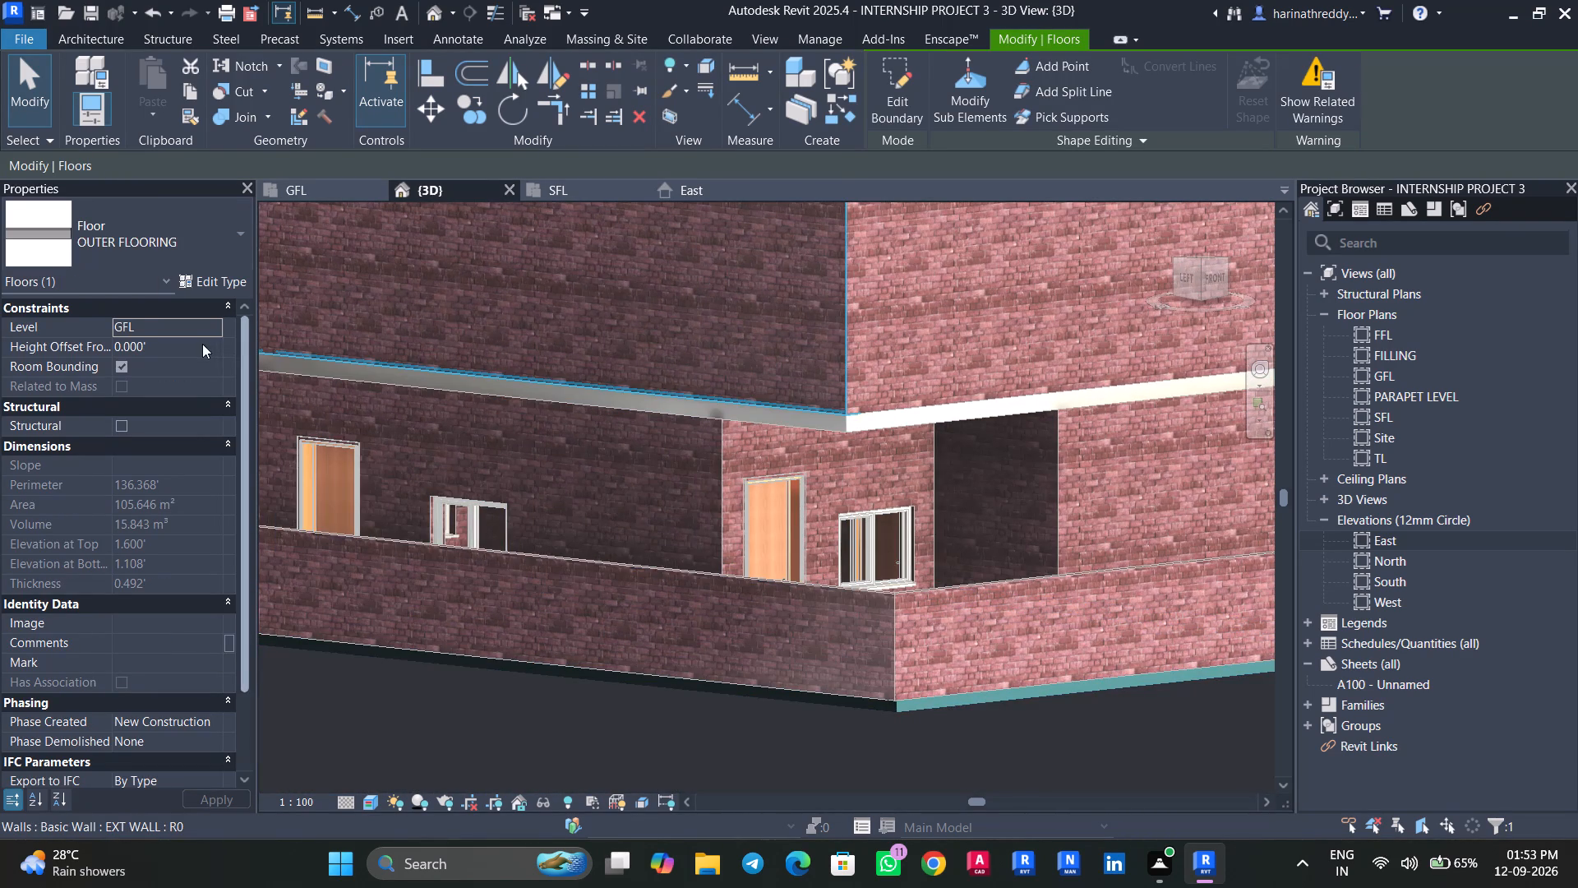
{"action": "left_click", "coordinate": [201, 344]}
{"action": "type", "text": "150"}
{"action": "type", "text": "MM"}
{"action": "key", "text": "Return"}
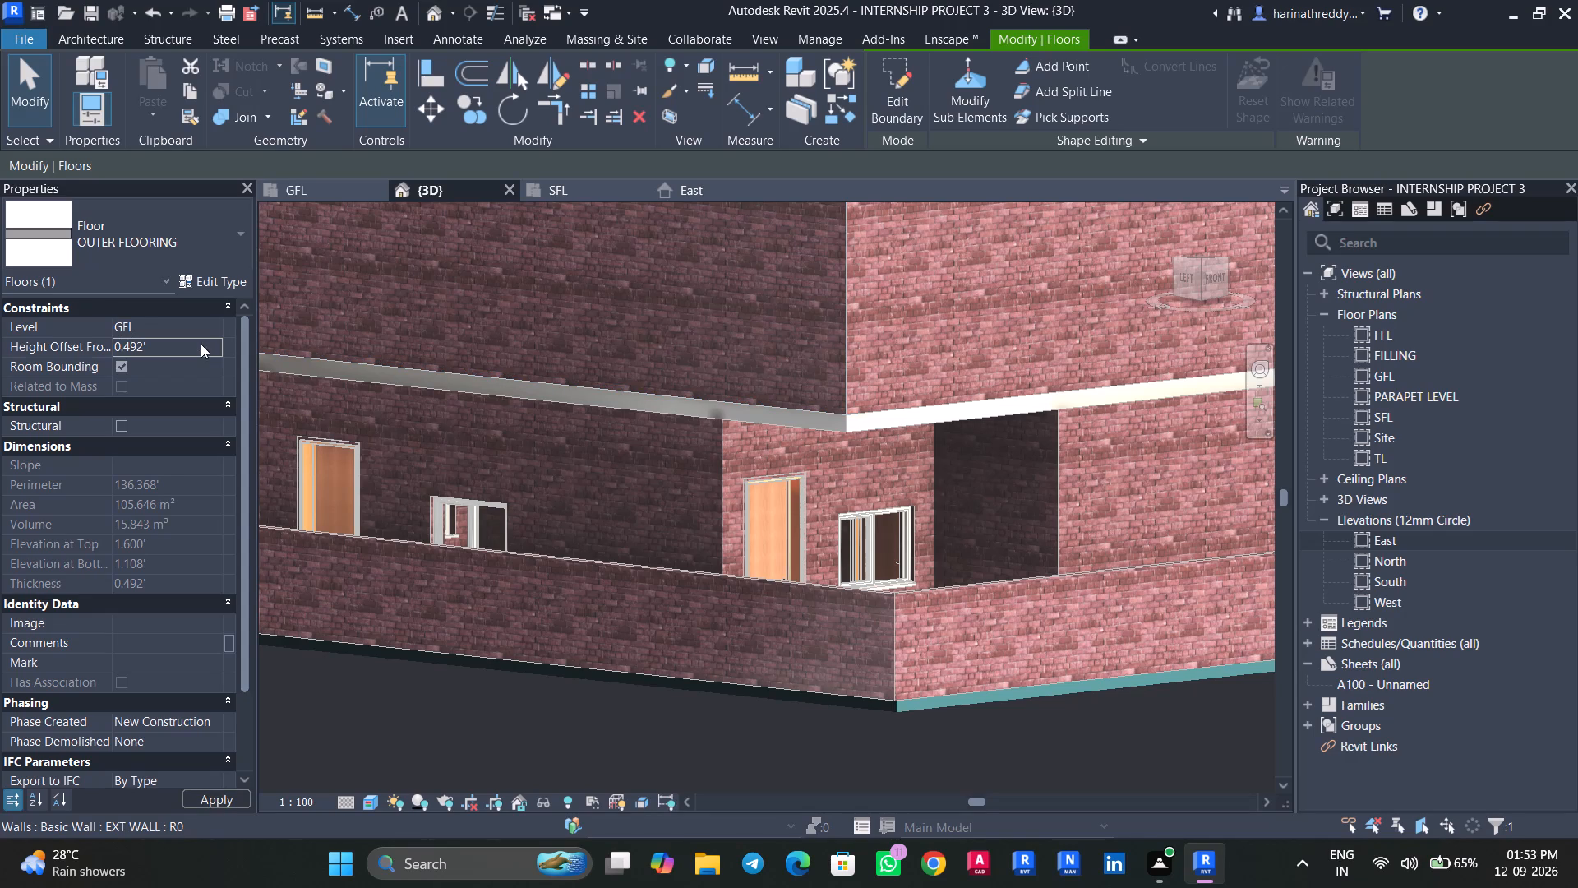
{"action": "key", "text": "Escape"}
{"action": "key", "text": "Escape"}
Set the height offset from GFL of all three BATHROOM FLOORING floors to 150 mm.
{"action": "scroll", "coordinate": [1068, 727], "scroll_direction": "down", "scroll_amount": 3}
{"action": "middle_click_drag", "start_coordinate": [1077, 728], "coordinate": [997, 419], "text": "shift"}
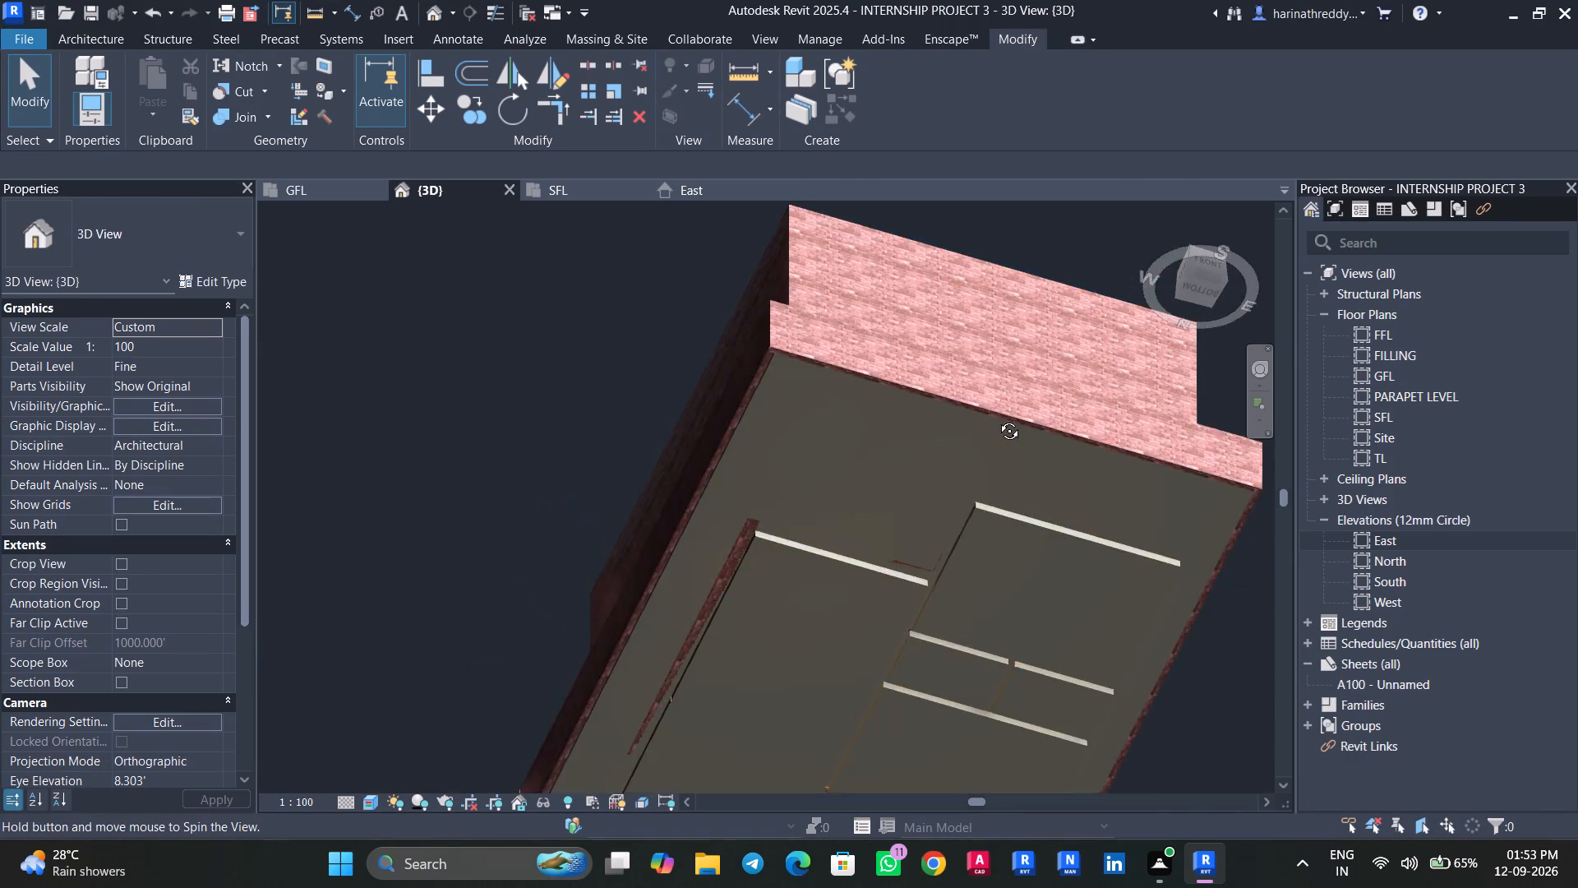
{"action": "middle_click_drag", "start_coordinate": [997, 419], "coordinate": [1022, 510], "text": "shift"}
{"action": "middle_click_drag", "start_coordinate": [990, 514], "coordinate": [820, 261]}
{"action": "scroll", "coordinate": [830, 286], "scroll_direction": "up", "scroll_amount": 4}
{"action": "left_click", "coordinate": [873, 340]}
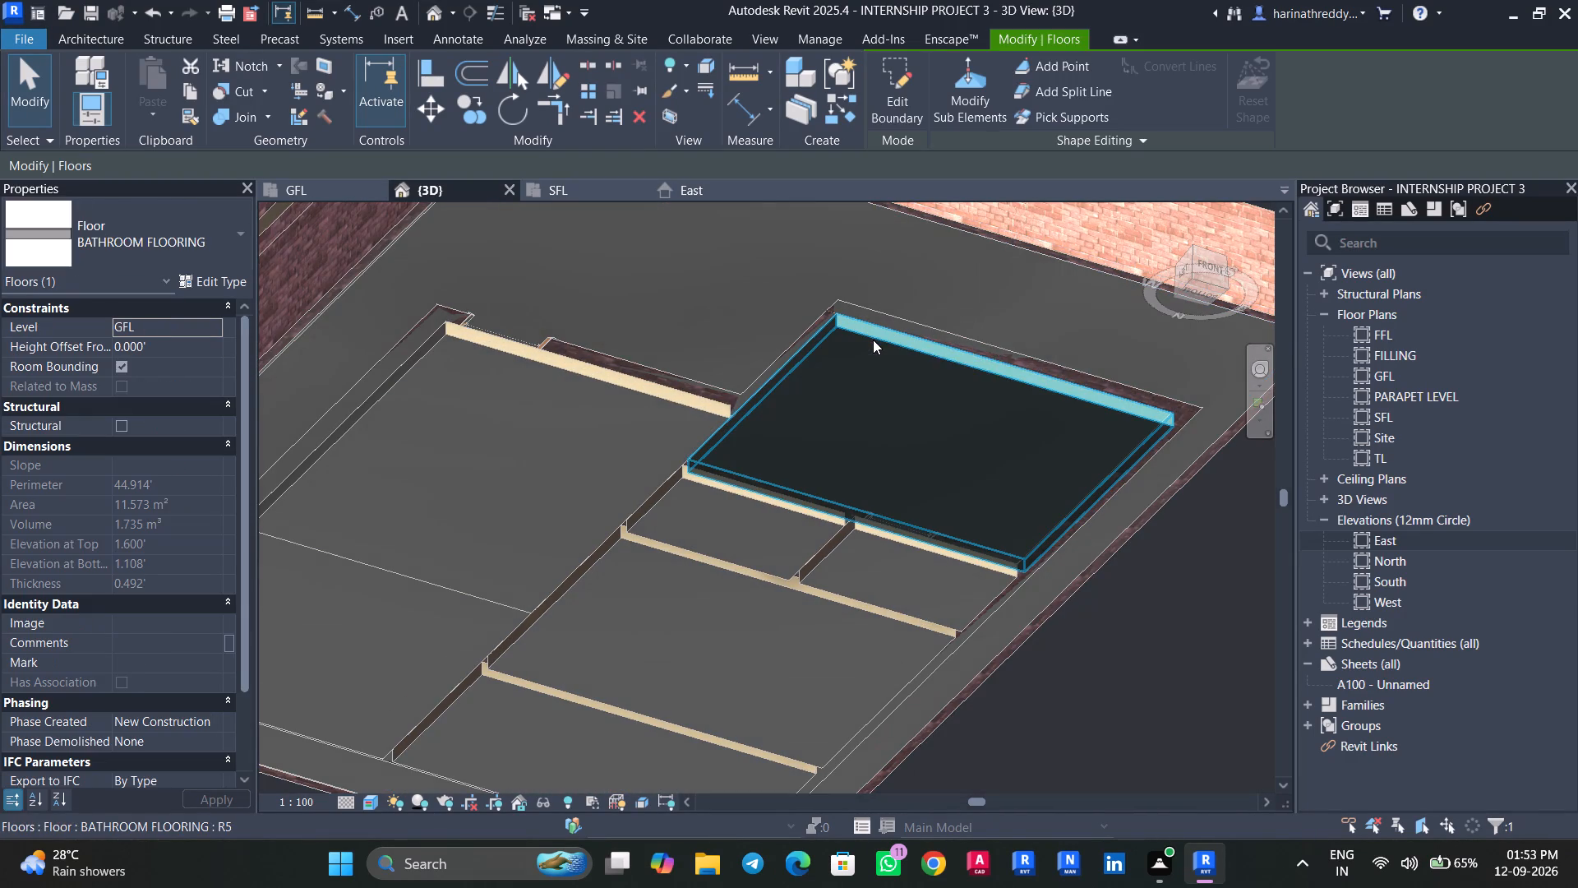
{"action": "type", "text": "SA"}
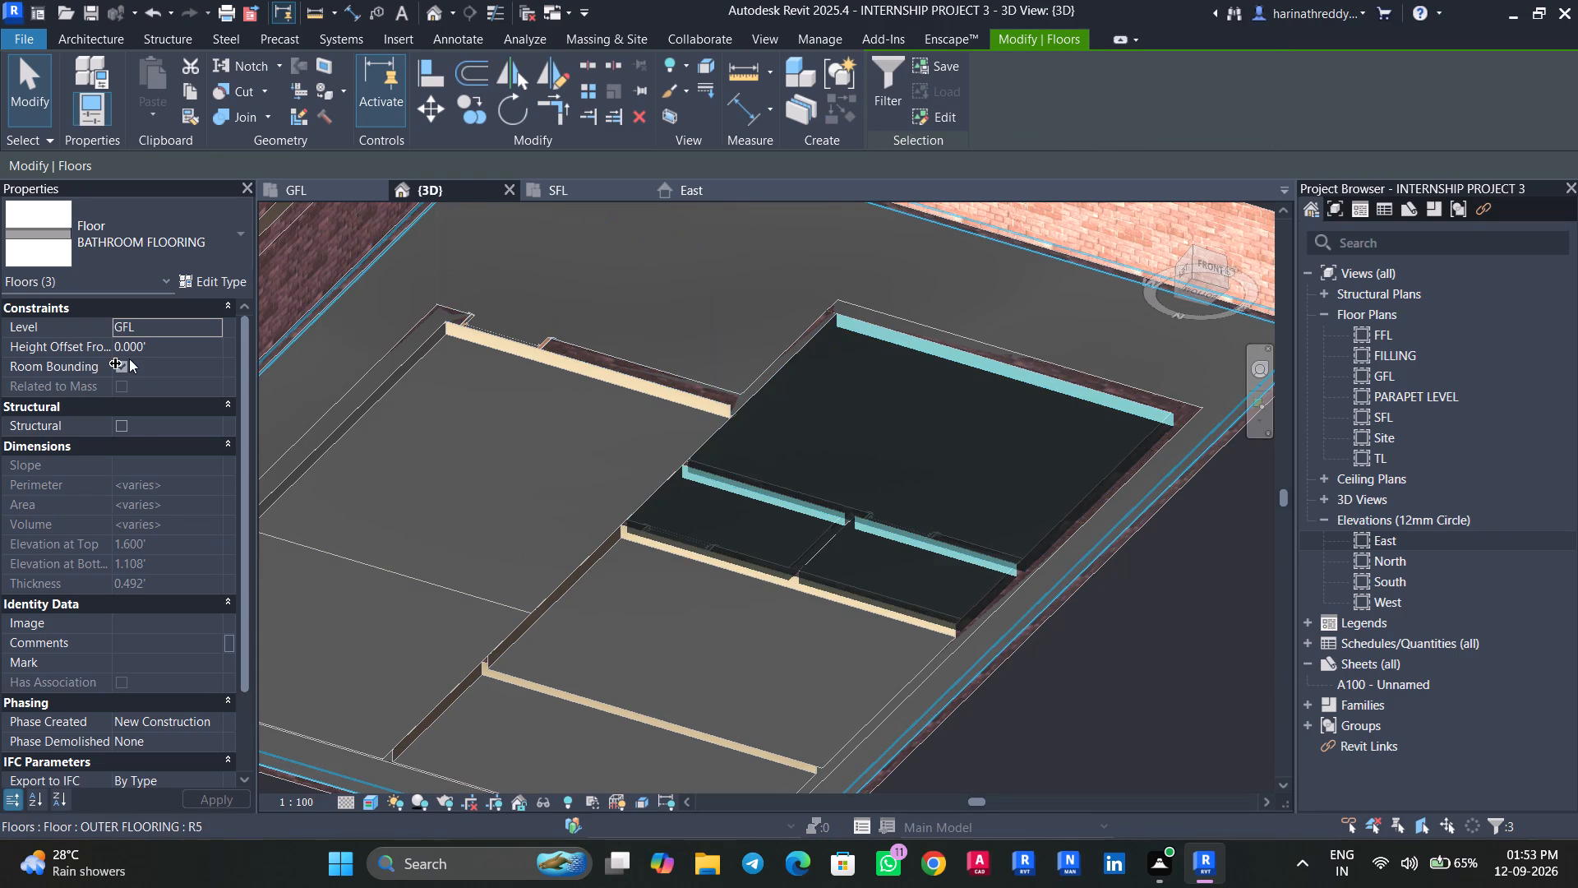
{"action": "left_click", "coordinate": [162, 352]}
{"action": "type", "text": "150MM"}
{"action": "key", "text": "Return"}
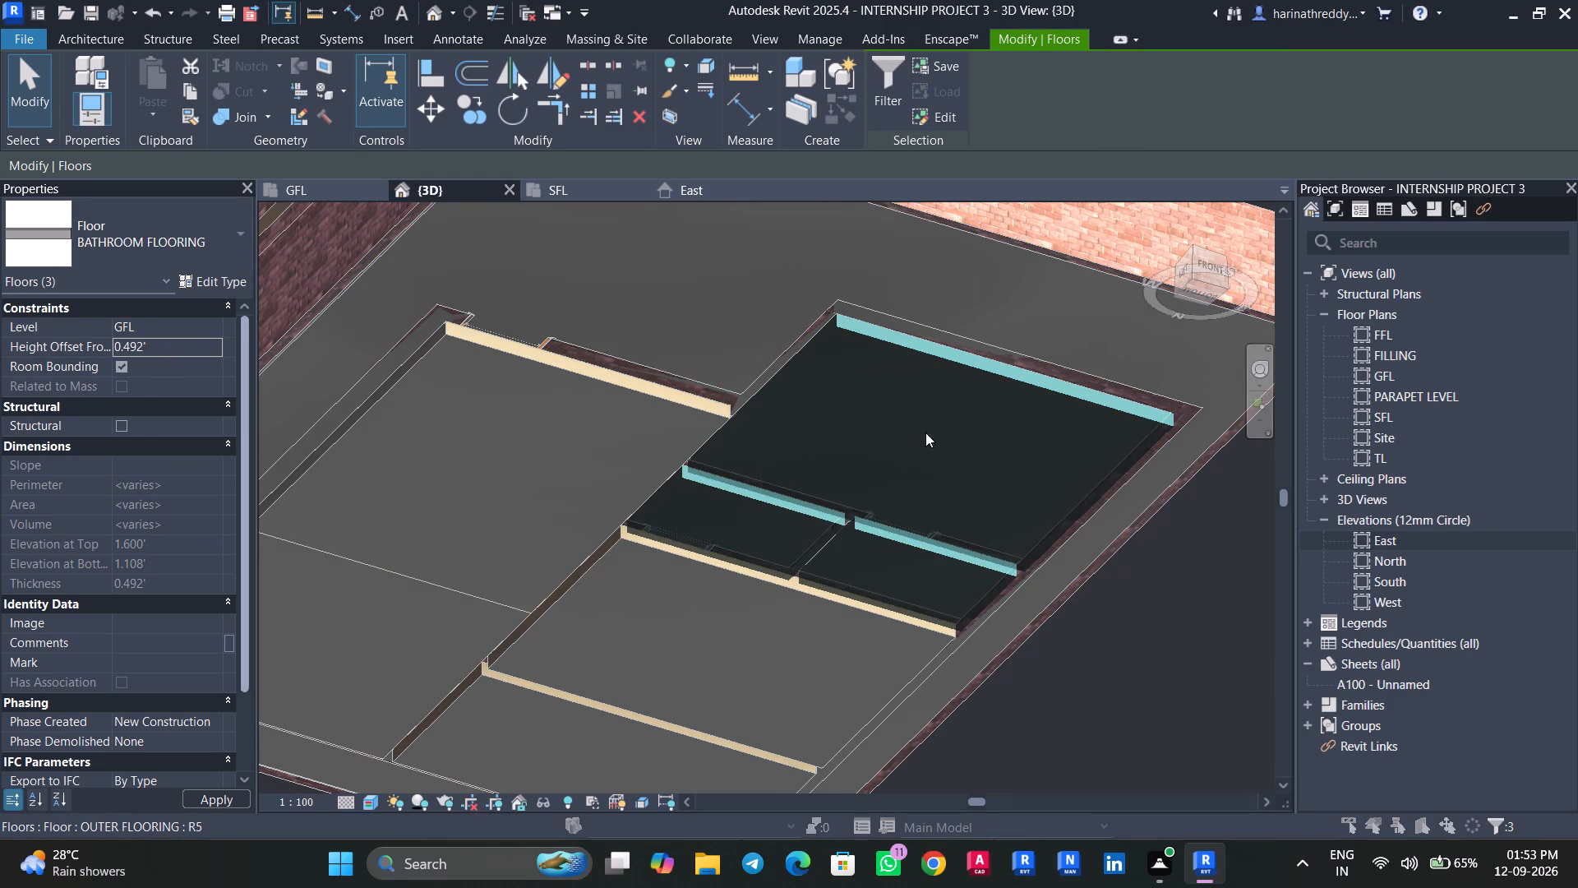
{"action": "left_click", "coordinate": [874, 505]}
{"action": "key", "text": "Escape"}
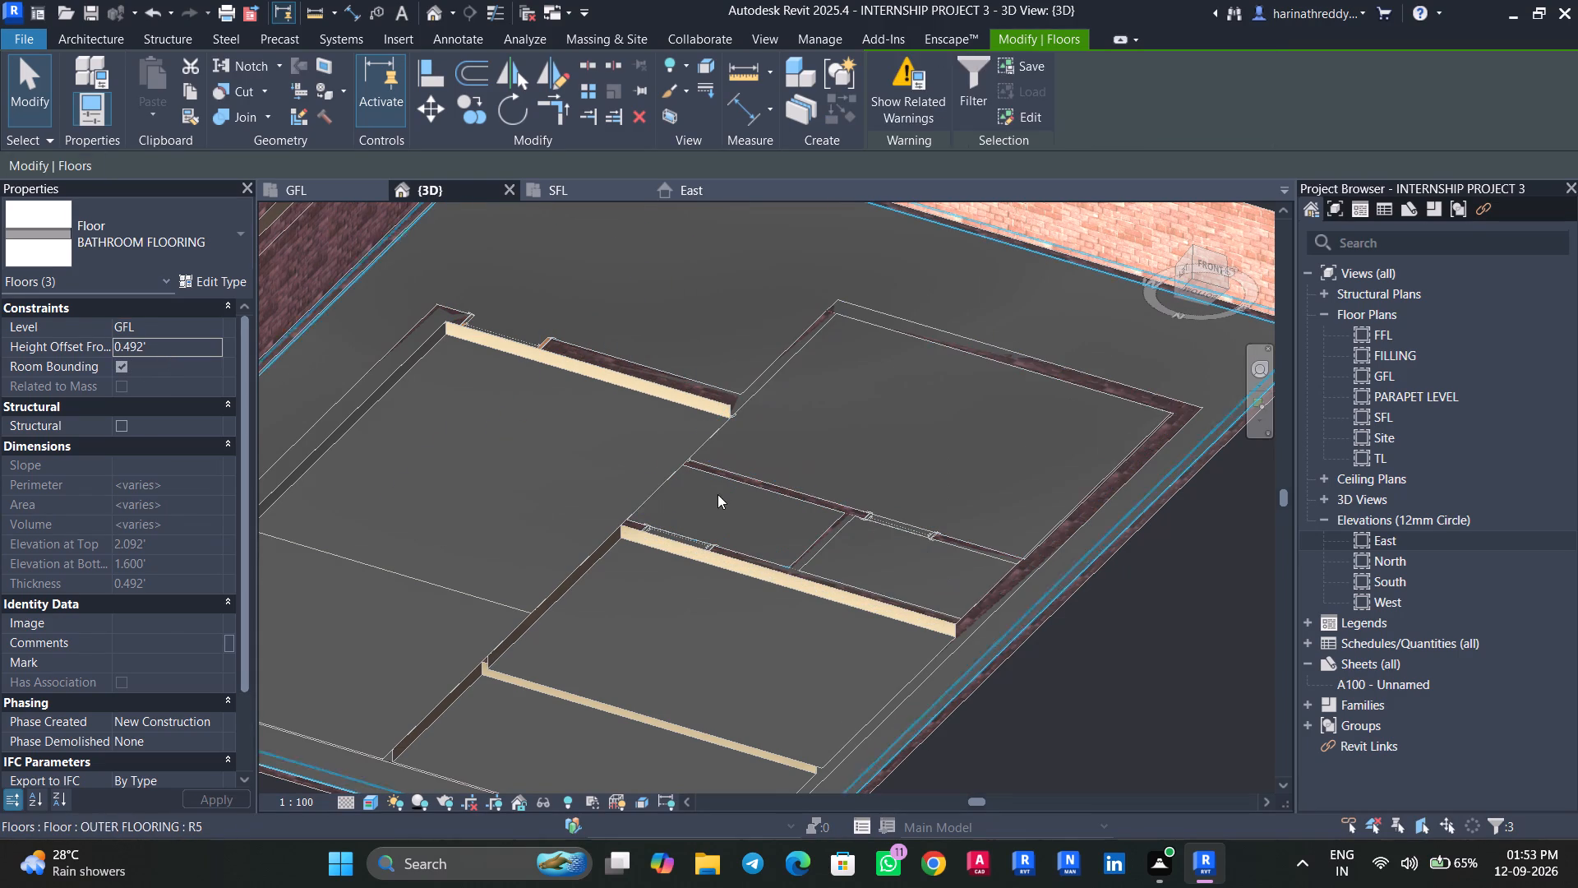
{"action": "key", "text": "Escape"}
{"action": "key", "text": "Escape"}
Set the HALL FLOORING floor's height offset from GFL to 150 mm, accepting the overlap with the other floor.
{"action": "left_click", "coordinate": [551, 452]}
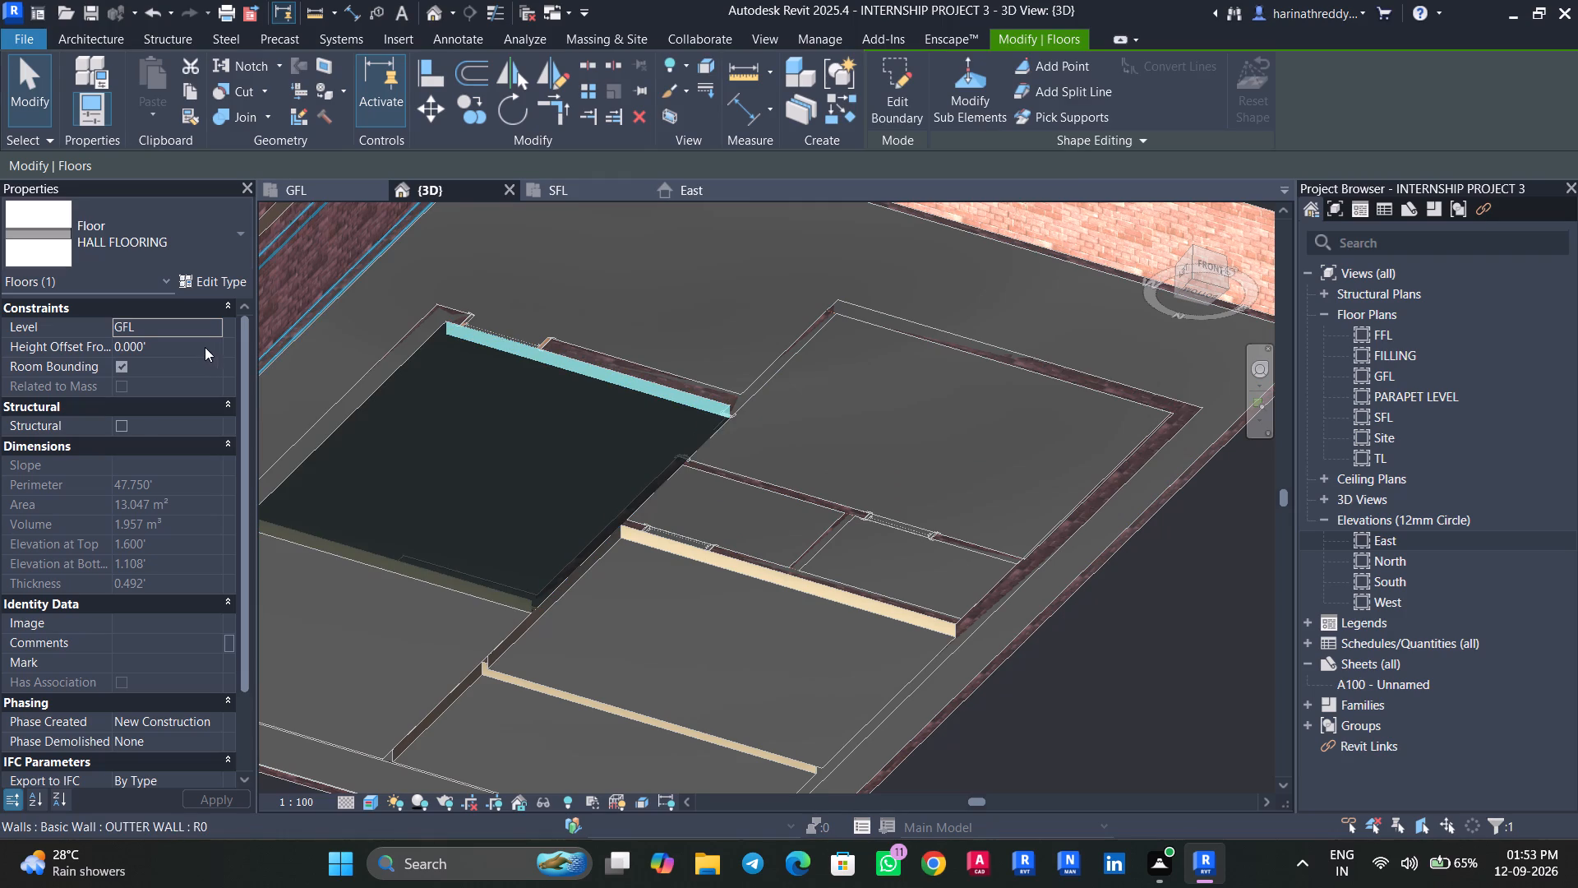
{"action": "left_click", "coordinate": [205, 347]}
{"action": "type", "text": "150MM"}
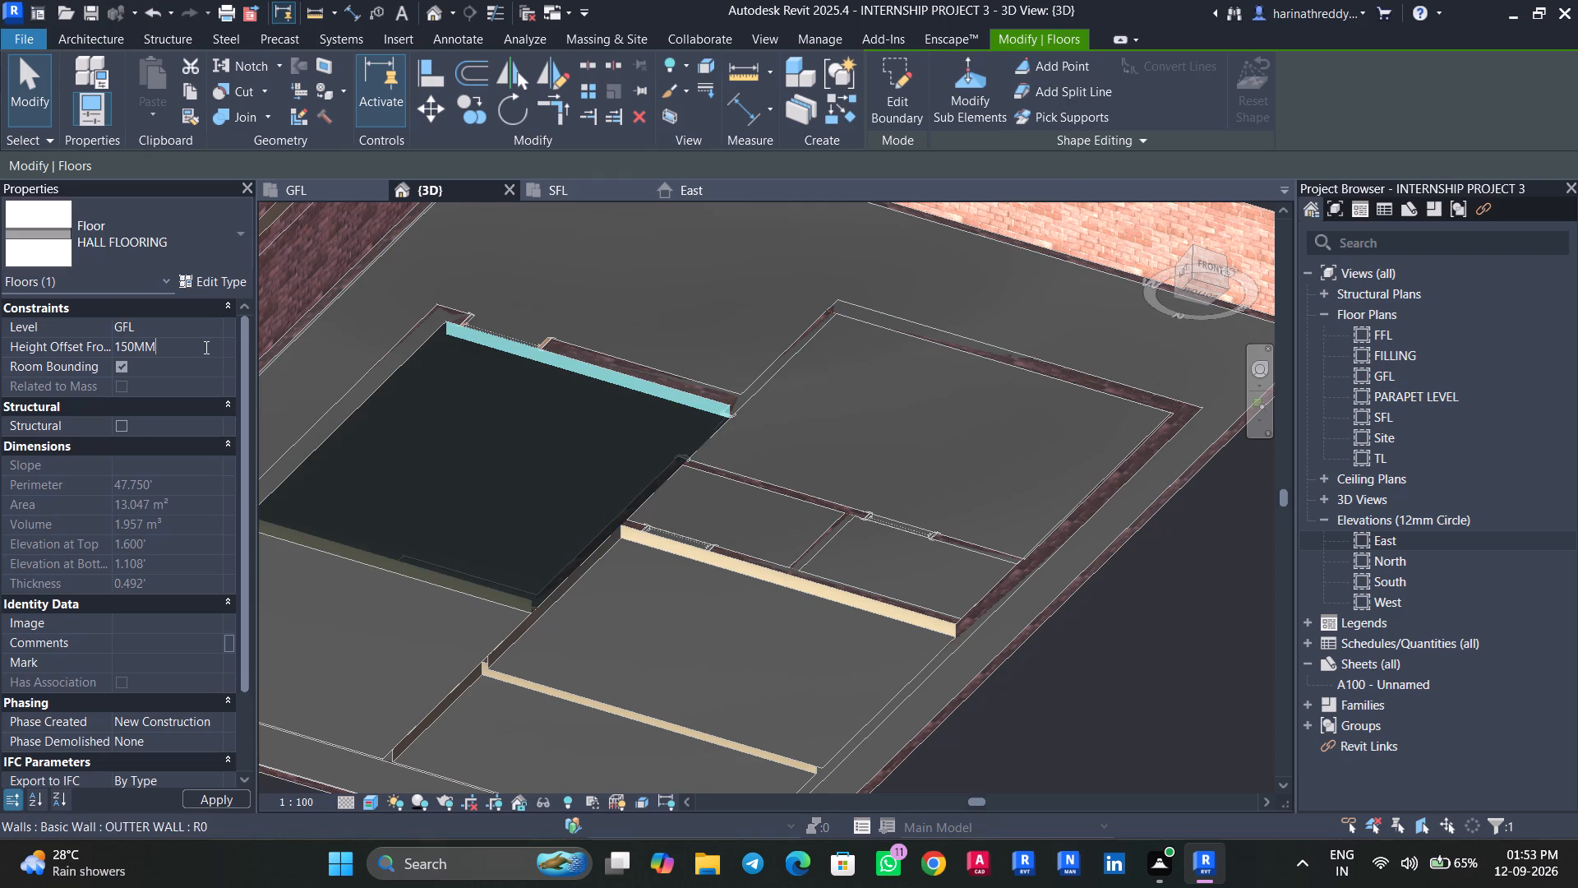
{"action": "key", "text": "Return"}
{"action": "left_click", "coordinate": [848, 483]}
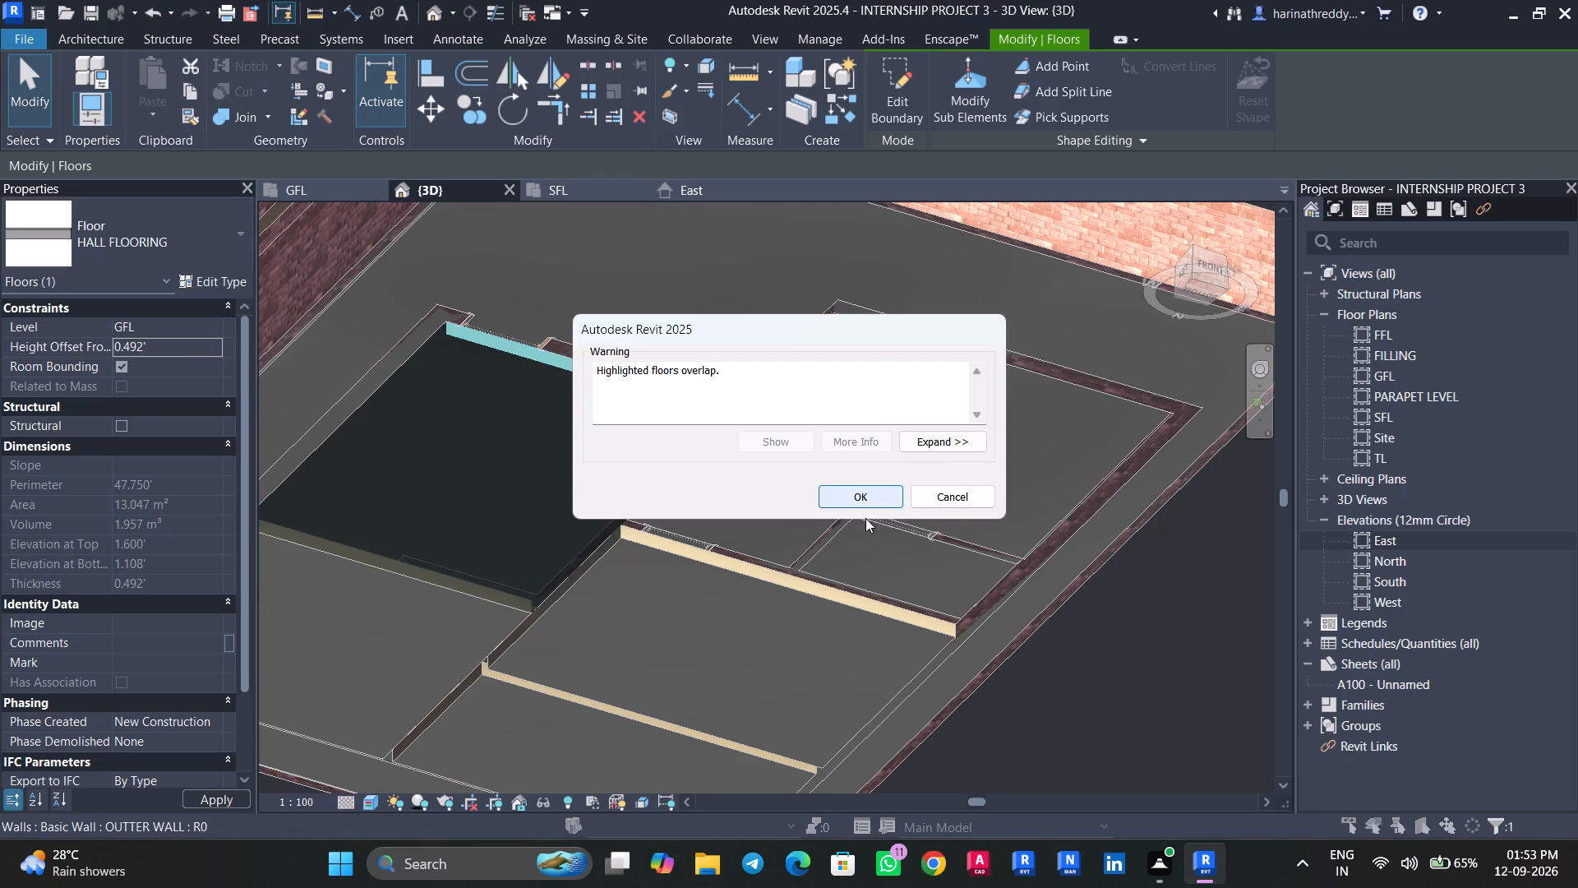
{"action": "left_click", "coordinate": [858, 502]}
{"action": "key", "text": "Escape"}
{"action": "key", "text": "Escape"}
Set the height offset from GFL of both BED ROOM FLOORING floors to 150 mm.
{"action": "middle_click_drag", "start_coordinate": [629, 535], "coordinate": [882, 281]}
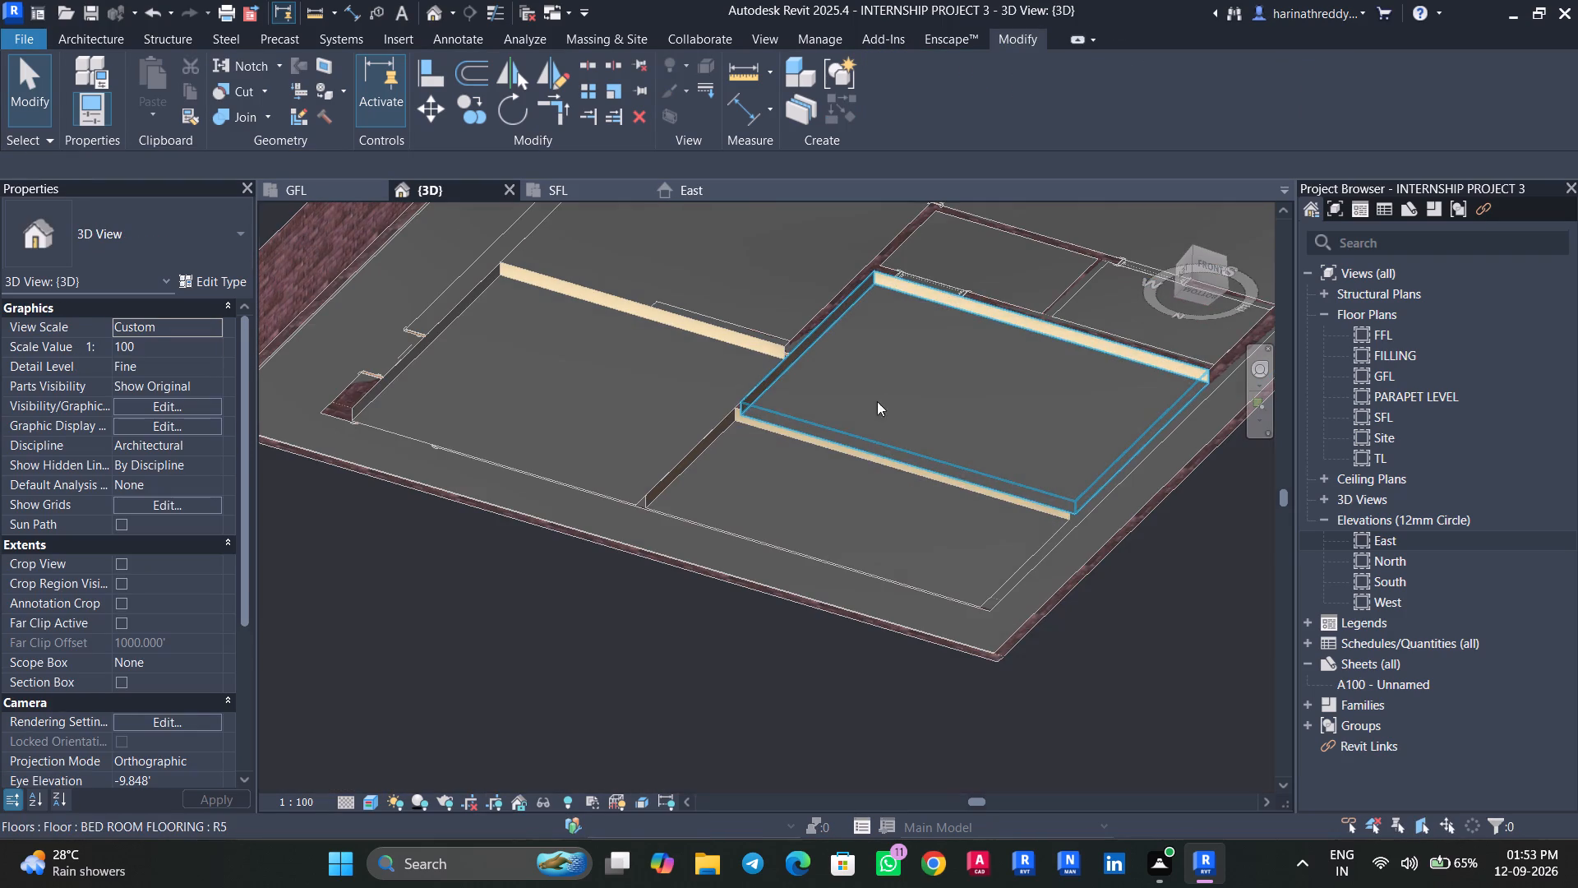
{"action": "left_click", "coordinate": [898, 367]}
{"action": "key", "text": "s"}
{"action": "key", "text": "a"}
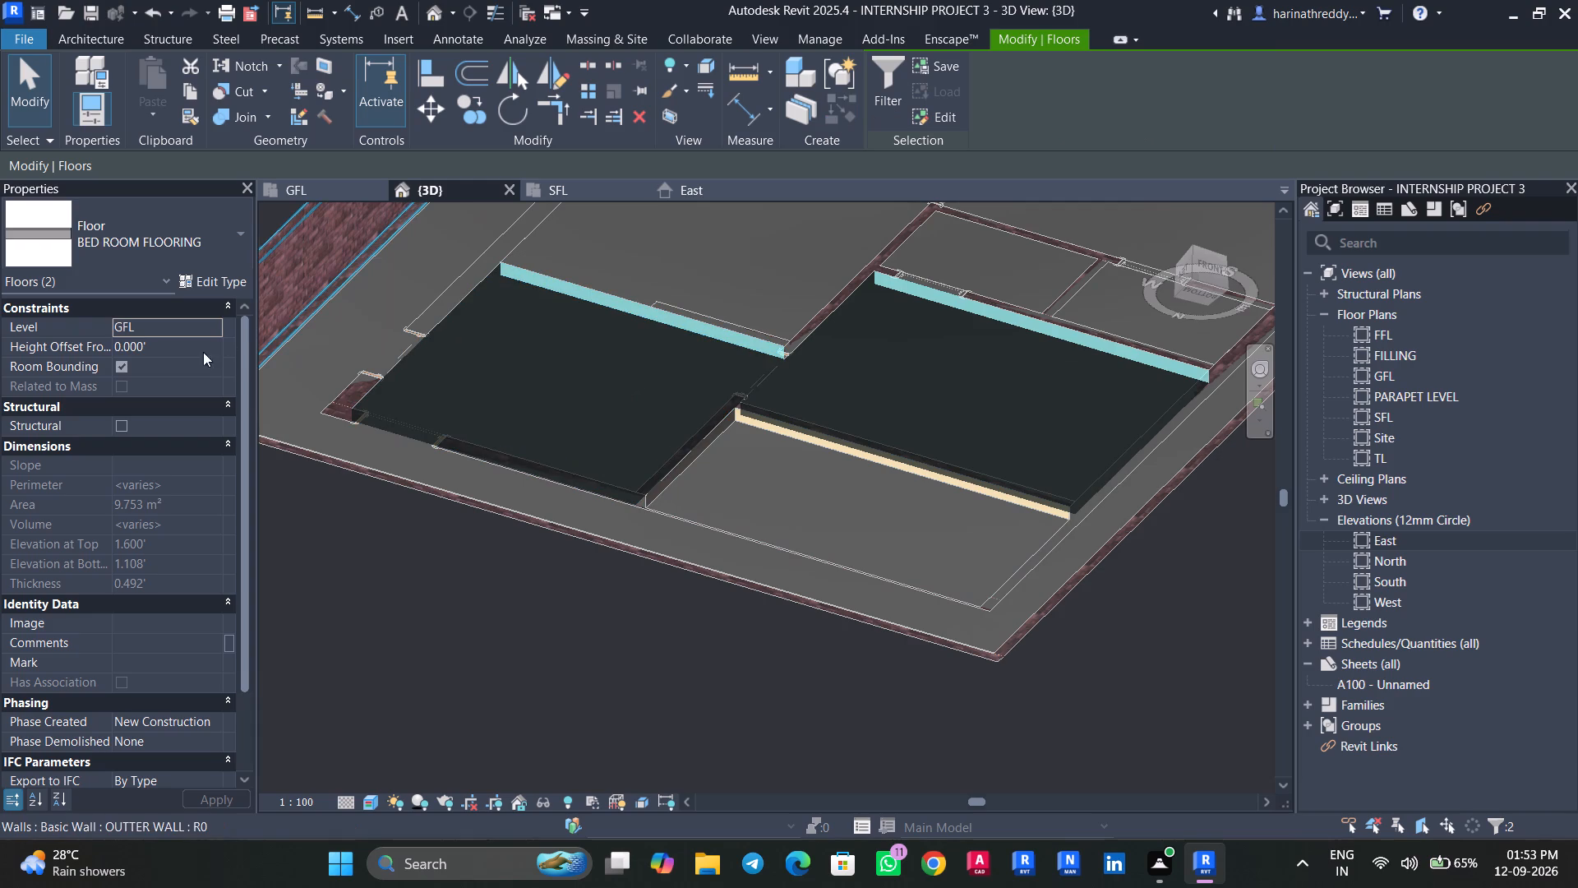
{"action": "left_click", "coordinate": [184, 351]}
{"action": "type", "text": "150MM"}
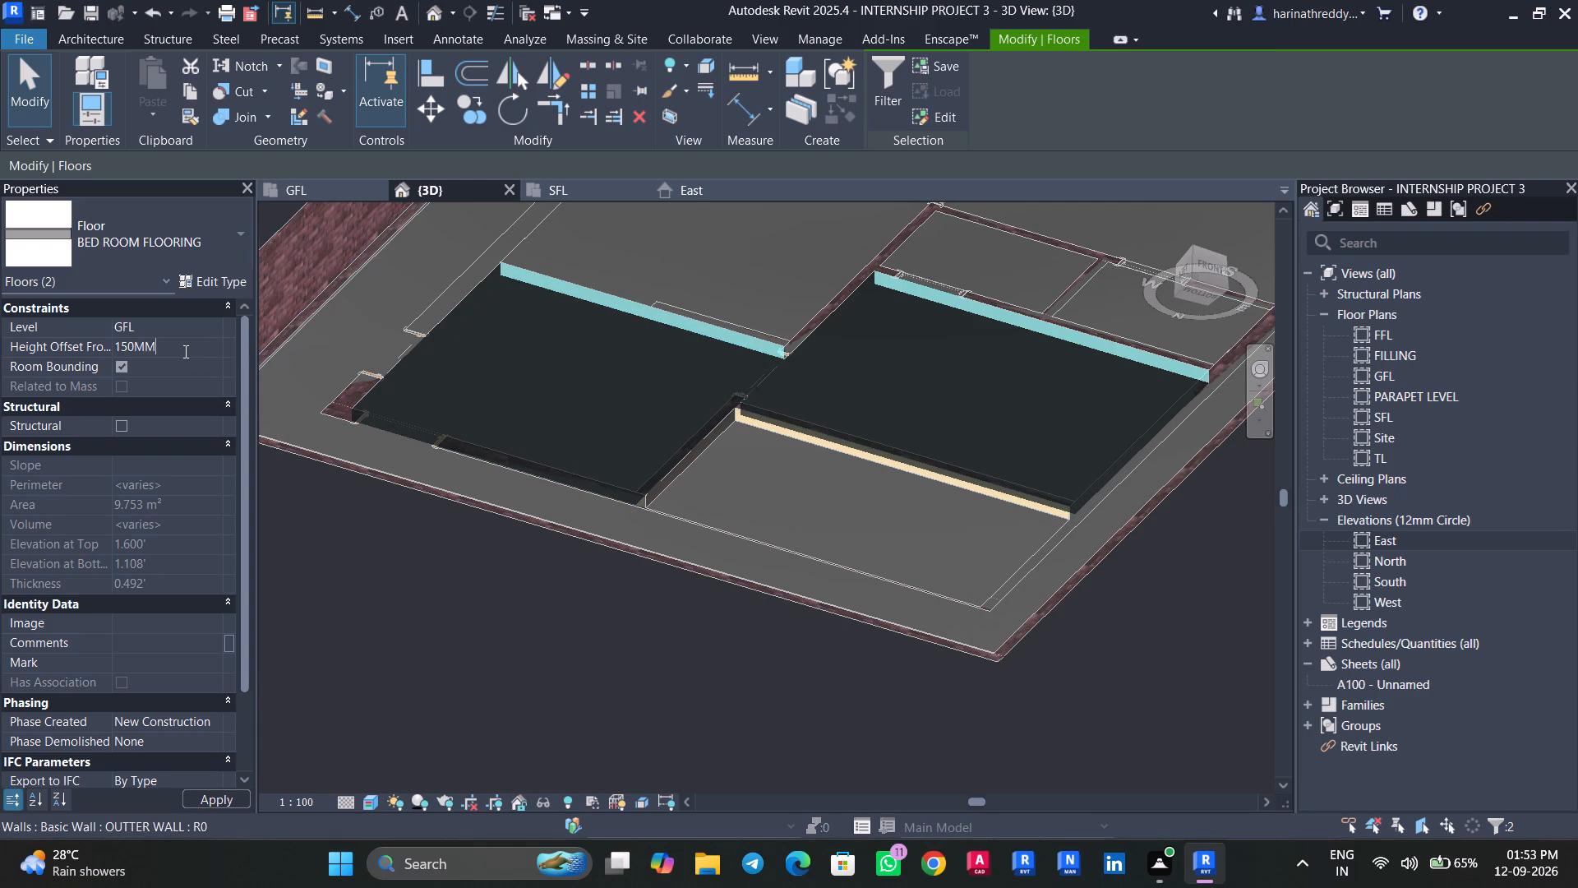
{"action": "key", "text": "Return"}
{"action": "left_click", "coordinate": [876, 499]}
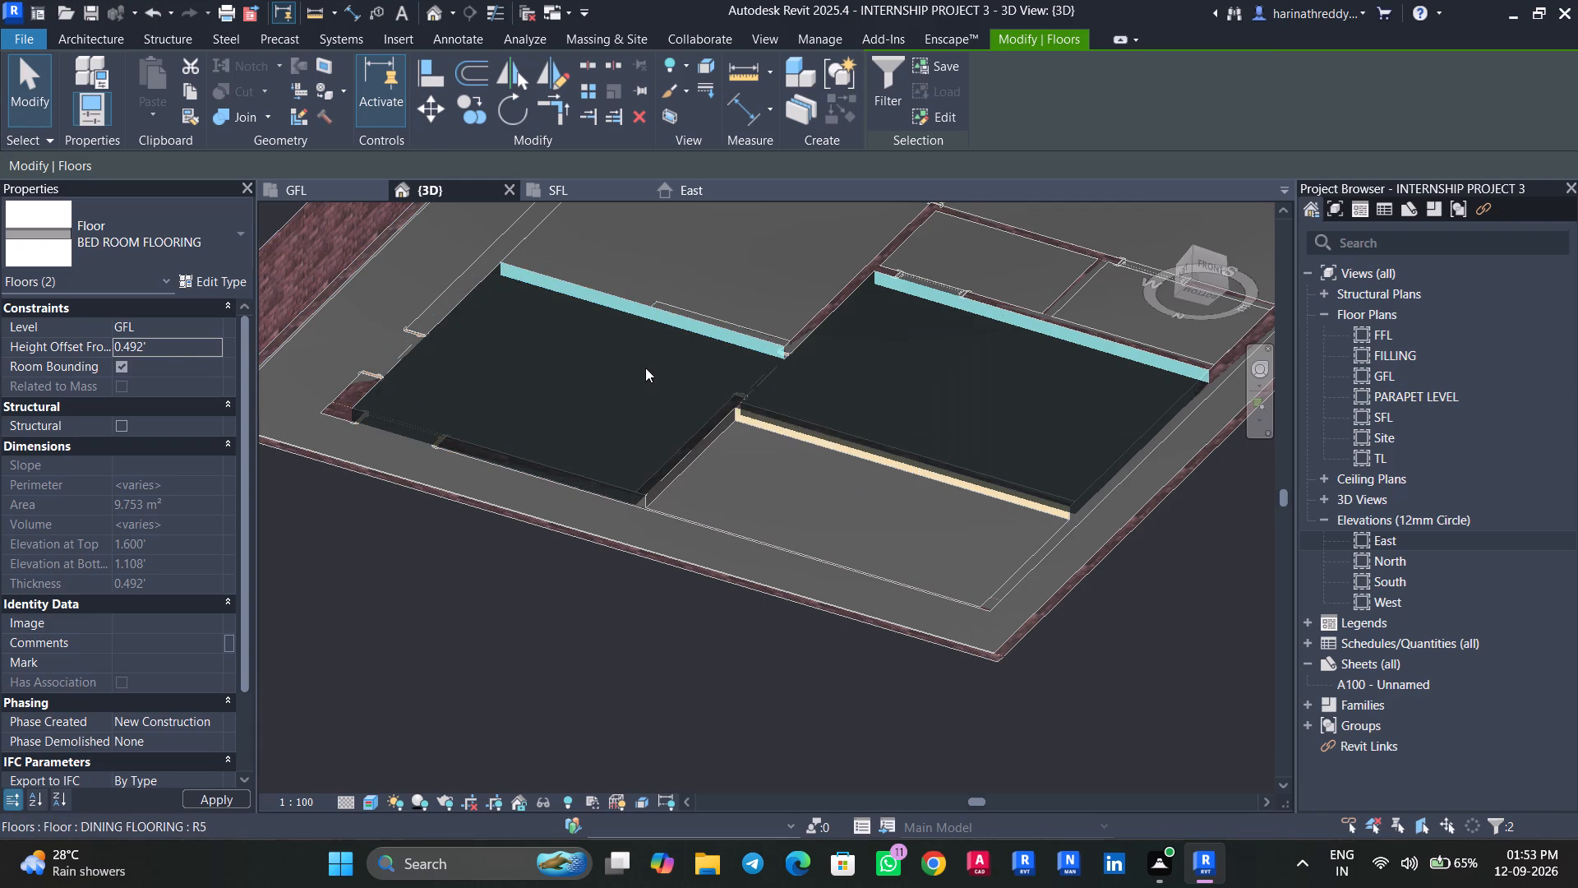
{"action": "key", "text": "Escape"}
{"action": "key", "text": "Escape"}
Set the DINING FLOORING floor's height offset from GFL to 150 mm.
{"action": "left_click", "coordinate": [856, 470]}
{"action": "left_click", "coordinate": [149, 353]}
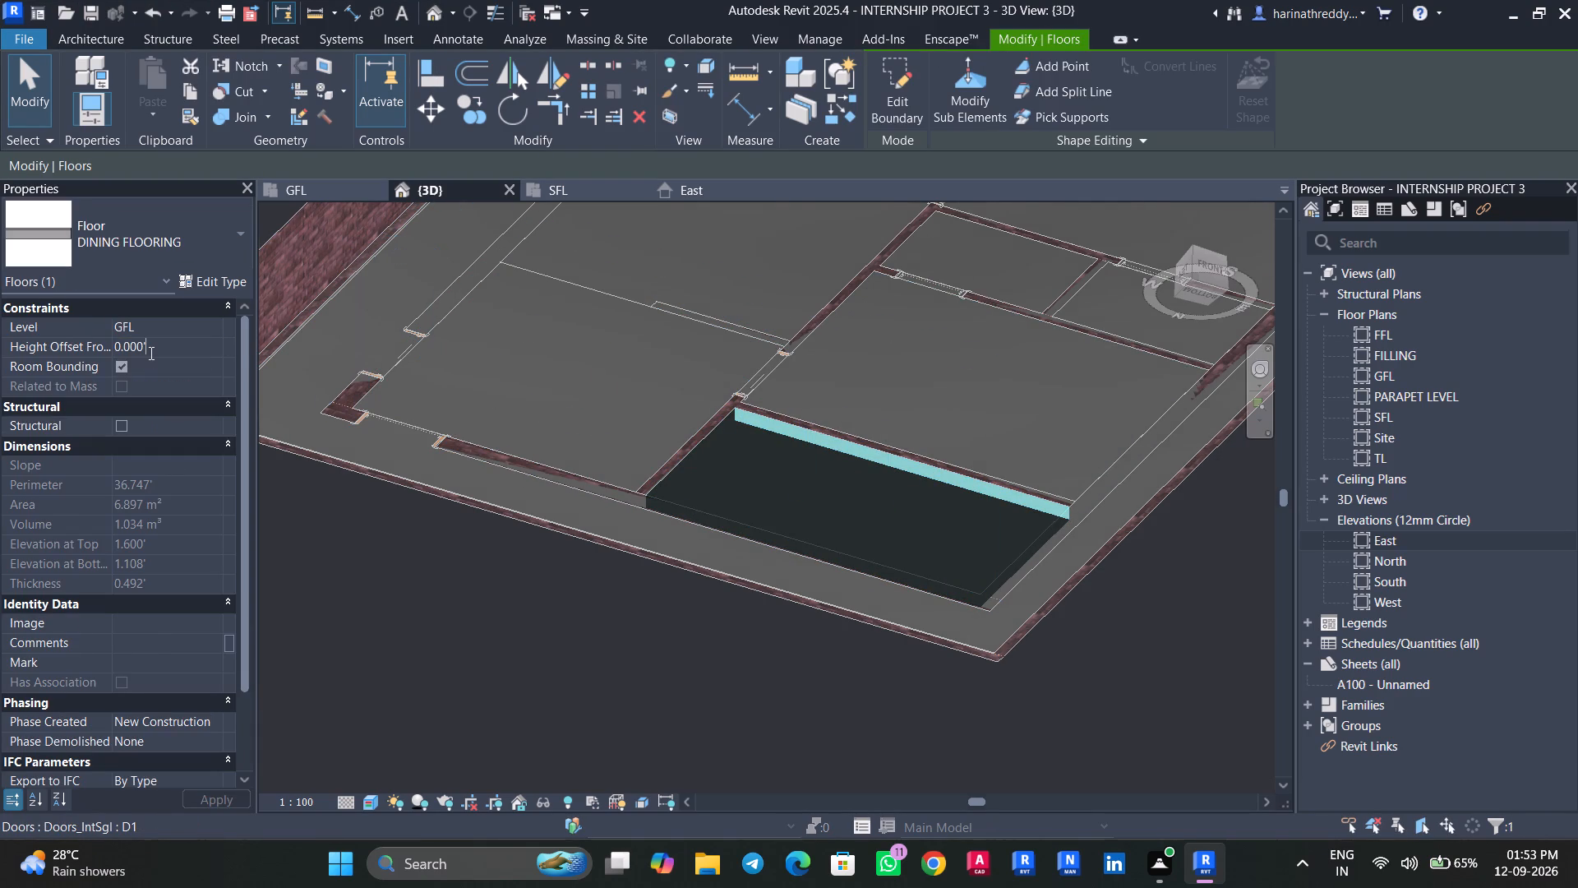
{"action": "double_click", "coordinate": [150, 353]}
{"action": "type", "text": "150MM"}
{"action": "key", "text": "Return"}
{"action": "left_click", "coordinate": [870, 488]}
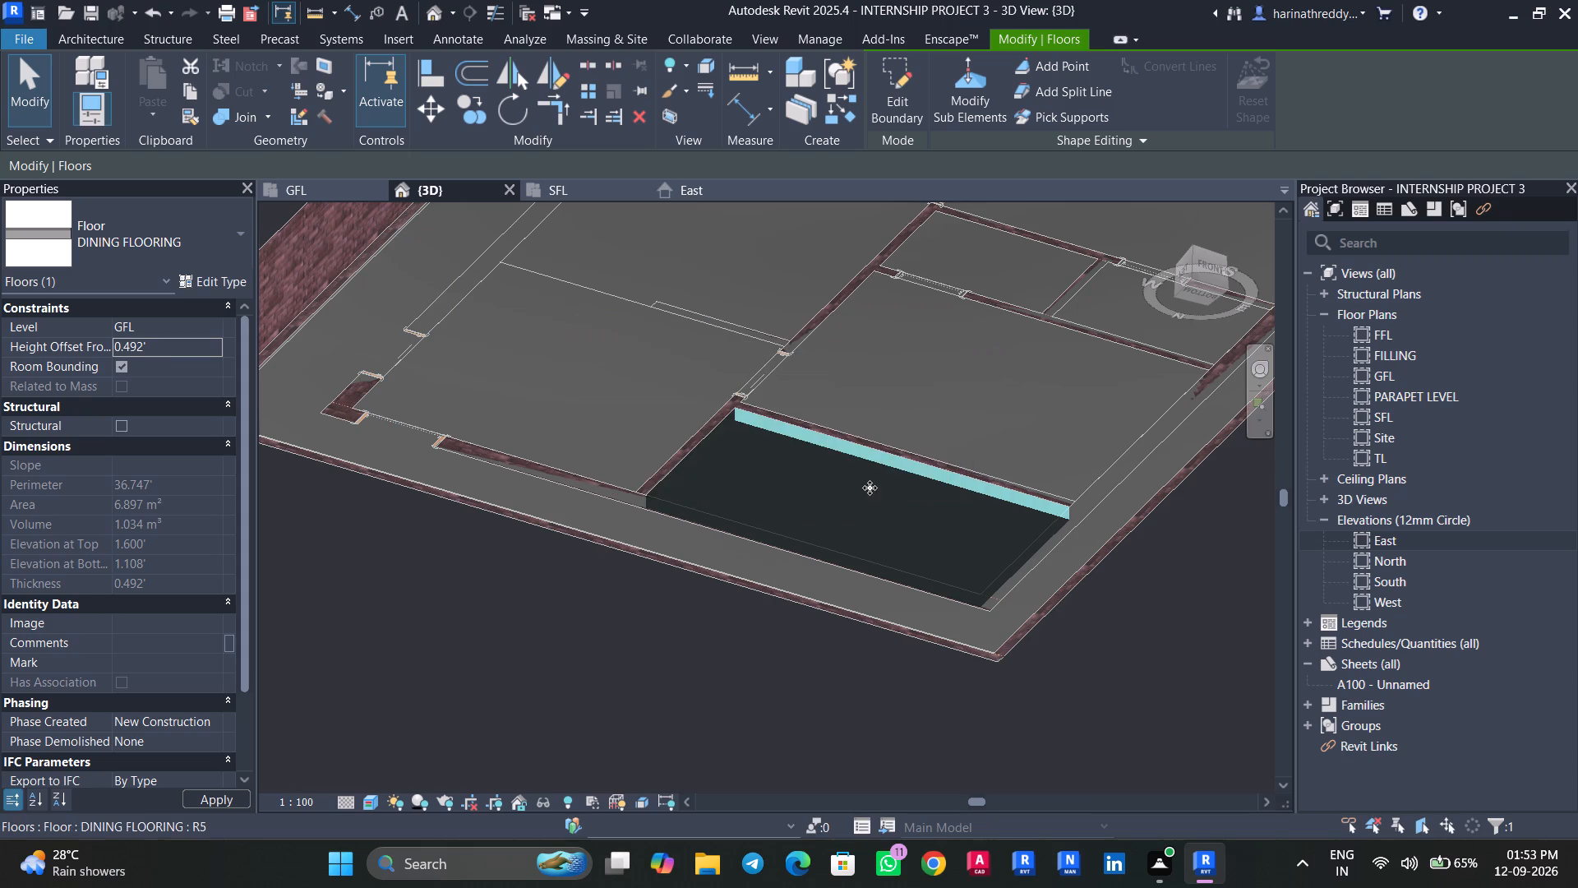
{"action": "key", "text": "Escape"}
{"action": "key", "text": "Escape"}
Join the OUTER FLOORING floor with the west exterior wall, the hall's entrance wall and the long central interior wall.
{"action": "scroll", "coordinate": [717, 604], "scroll_direction": "down", "scroll_amount": 1}
{"action": "middle_click_drag", "start_coordinate": [782, 698], "coordinate": [818, 624], "text": "shift"}
{"action": "middle_click_drag", "start_coordinate": [831, 583], "coordinate": [814, 654]}
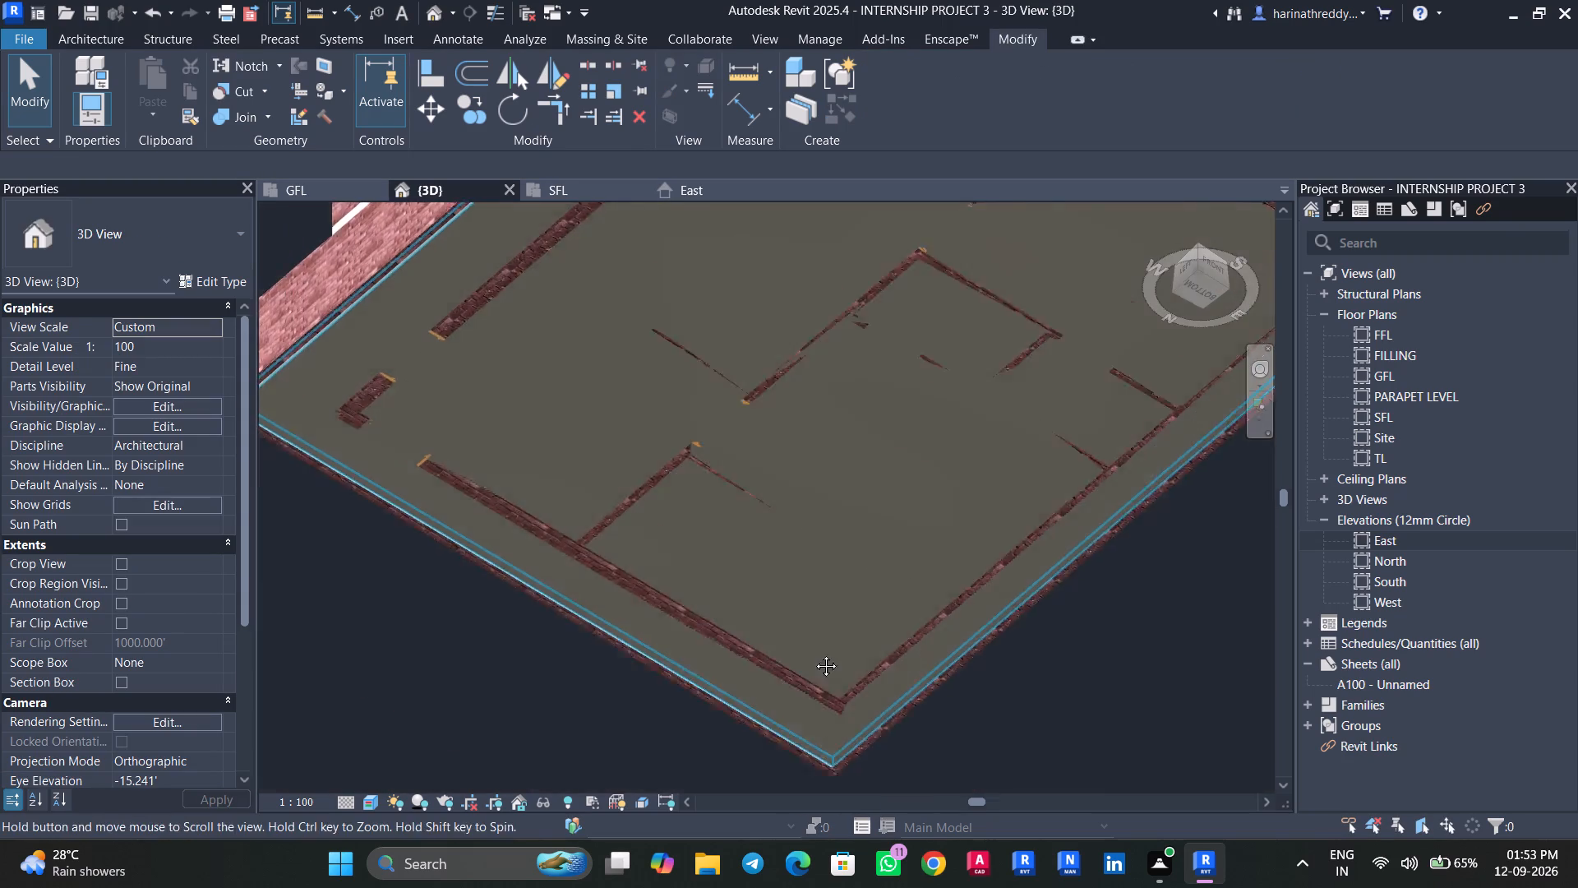
{"action": "middle_click_drag", "start_coordinate": [814, 654], "coordinate": [748, 846]}
{"action": "scroll", "coordinate": [792, 714], "scroll_direction": "down", "scroll_amount": 2}
{"action": "scroll", "coordinate": [792, 714], "scroll_direction": "up", "scroll_amount": 1}
{"action": "scroll", "coordinate": [792, 714], "scroll_direction": "down", "scroll_amount": 1}
{"action": "middle_click_drag", "start_coordinate": [792, 682], "coordinate": [795, 636], "text": "shift"}
{"action": "middle_click_drag", "start_coordinate": [795, 636], "coordinate": [782, 478]}
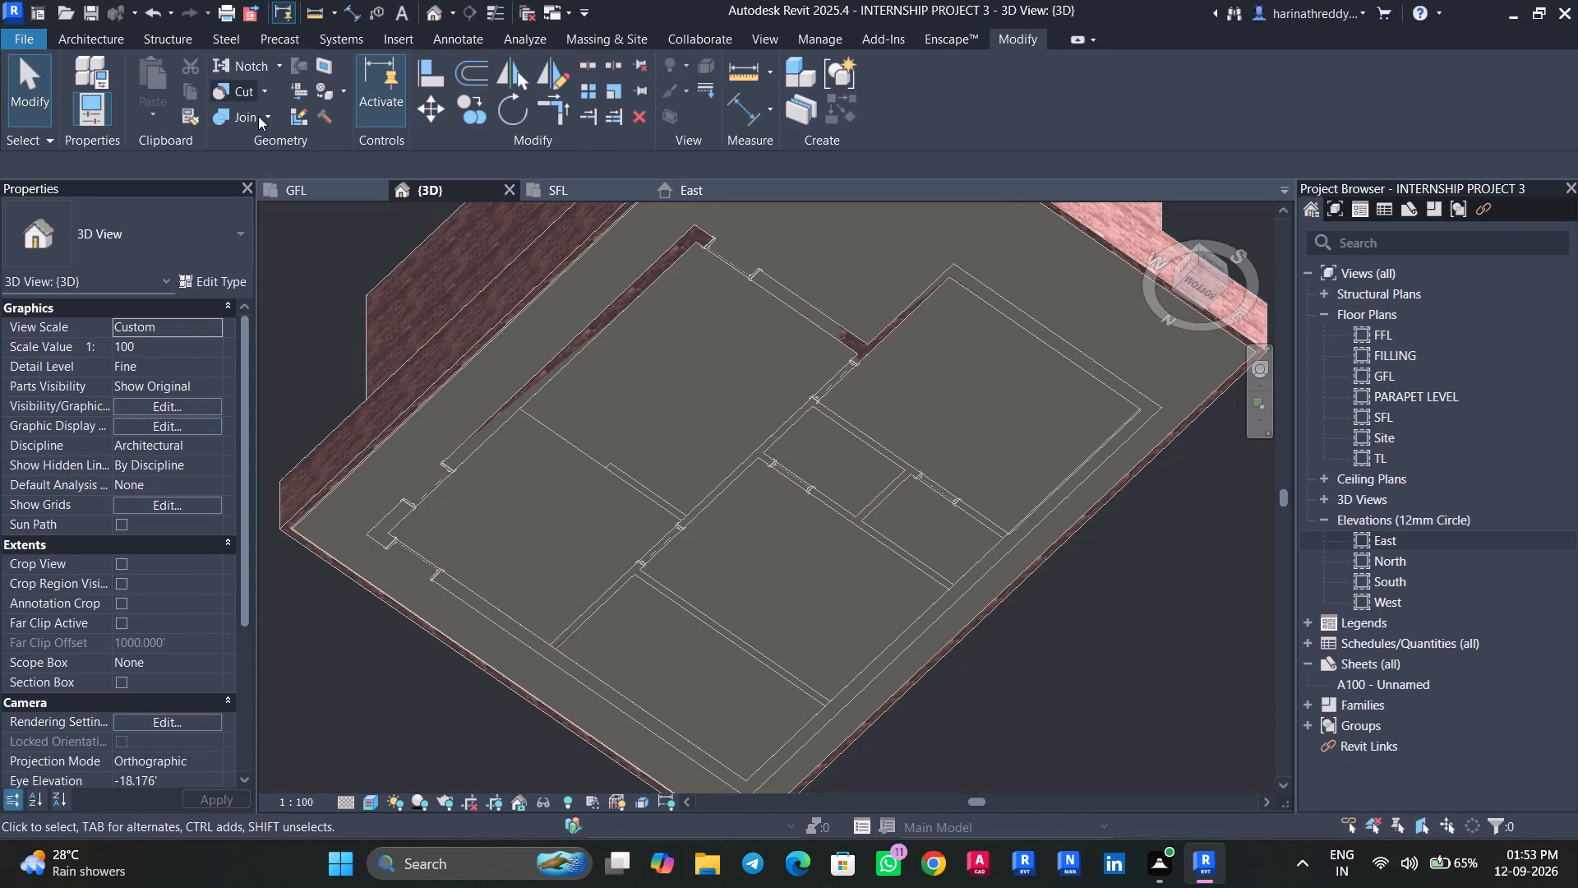
{"action": "left_click", "coordinate": [270, 114]}
{"action": "left_click", "coordinate": [263, 140]}
{"action": "left_click", "coordinate": [597, 287]}
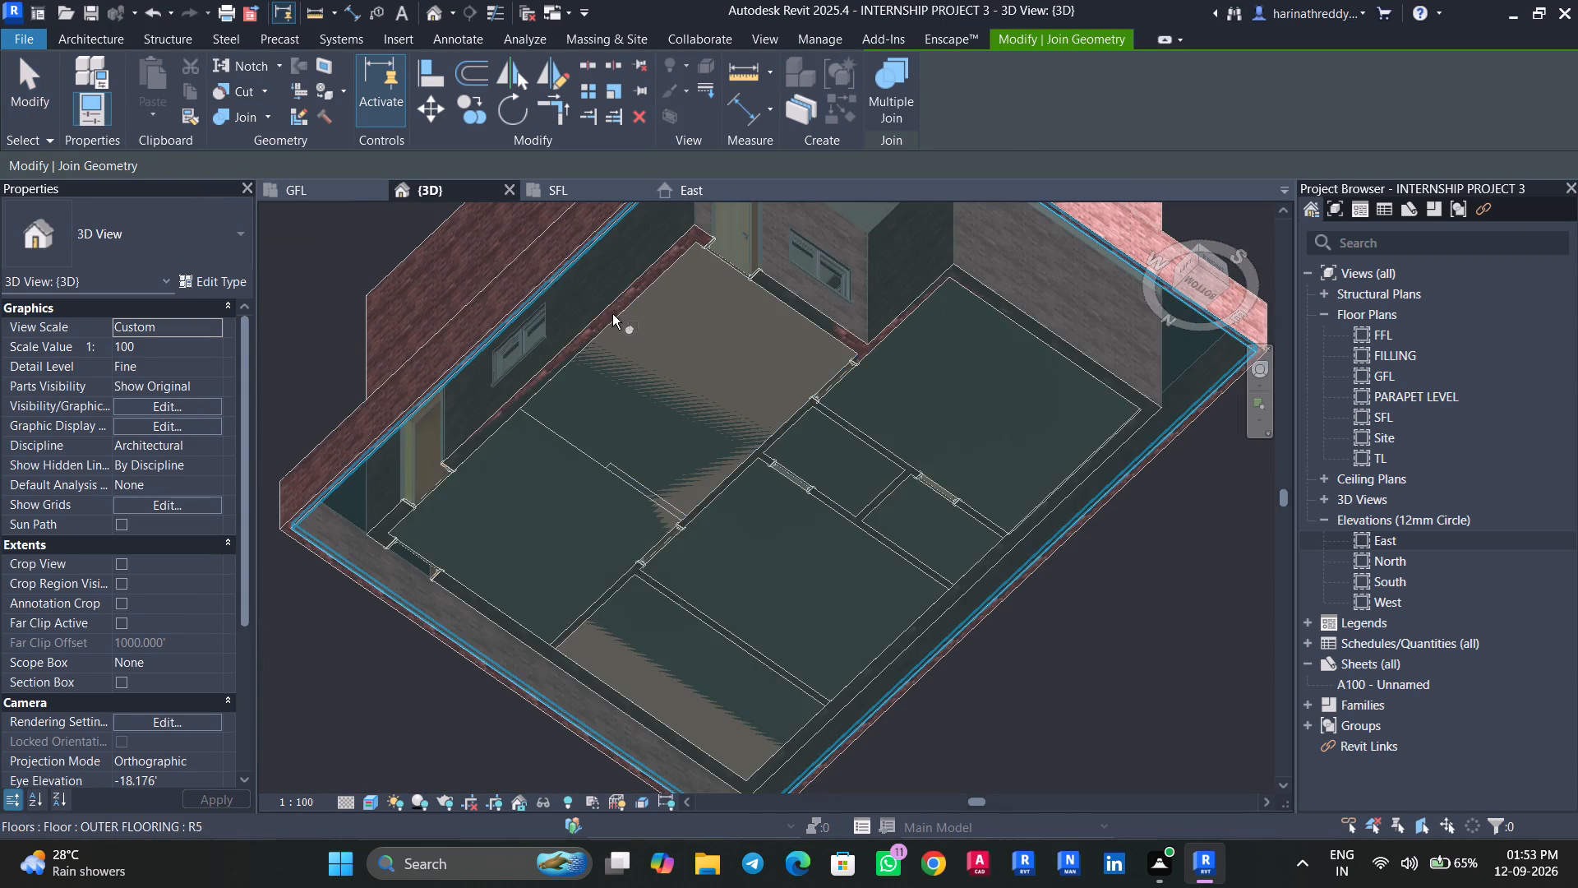
{"action": "left_click", "coordinate": [612, 309]}
{"action": "left_click", "coordinate": [598, 276]}
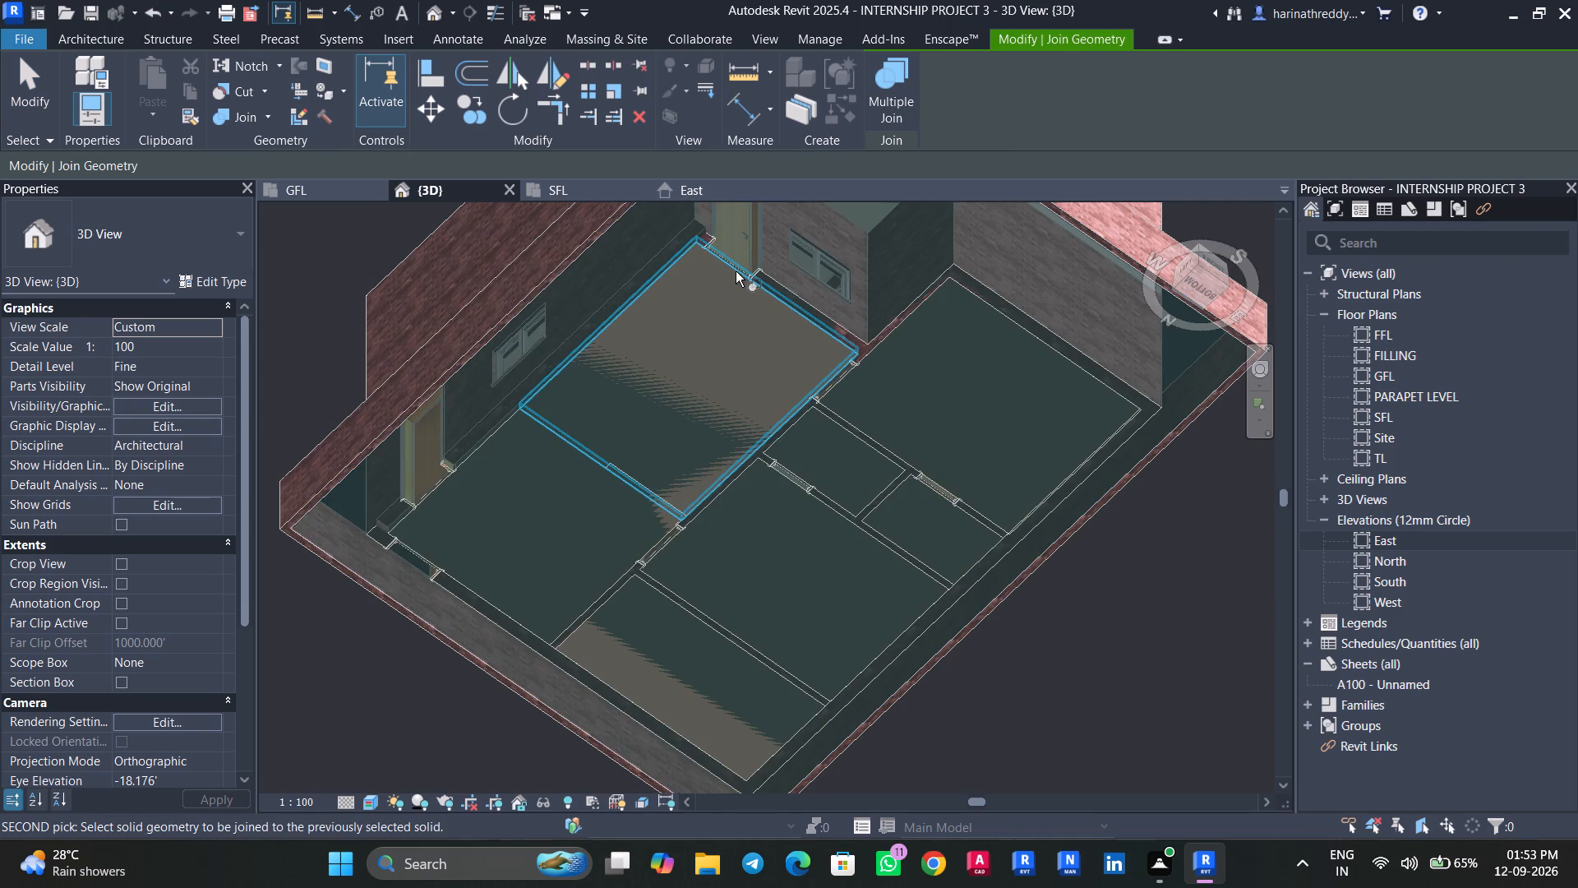
{"action": "left_click", "coordinate": [780, 288]}
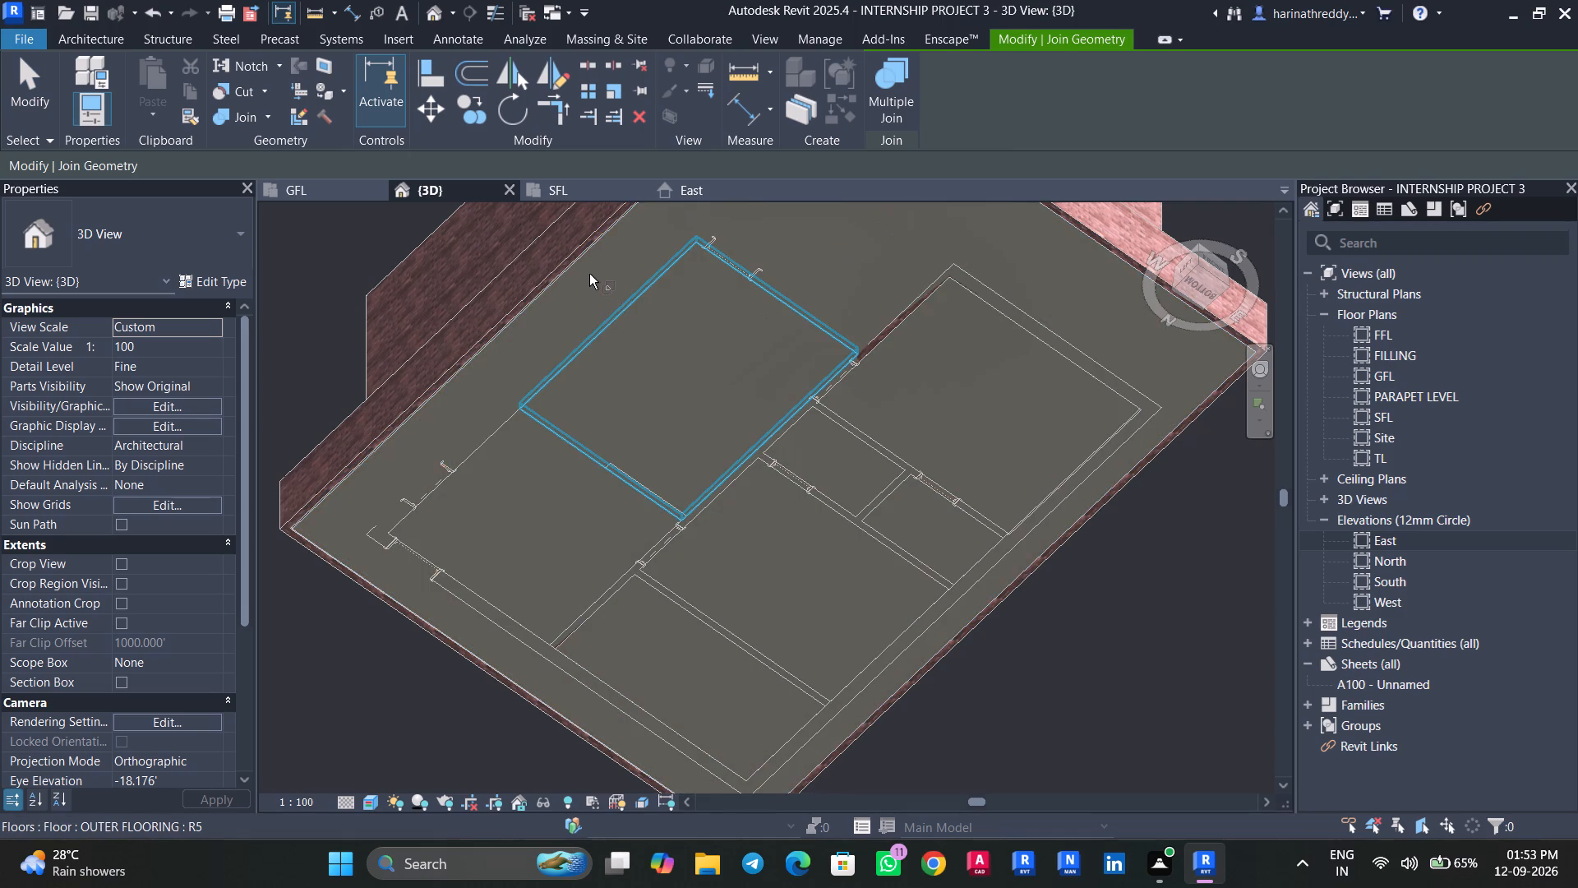
{"action": "left_click", "coordinate": [589, 269]}
{"action": "left_click", "coordinate": [871, 354]}
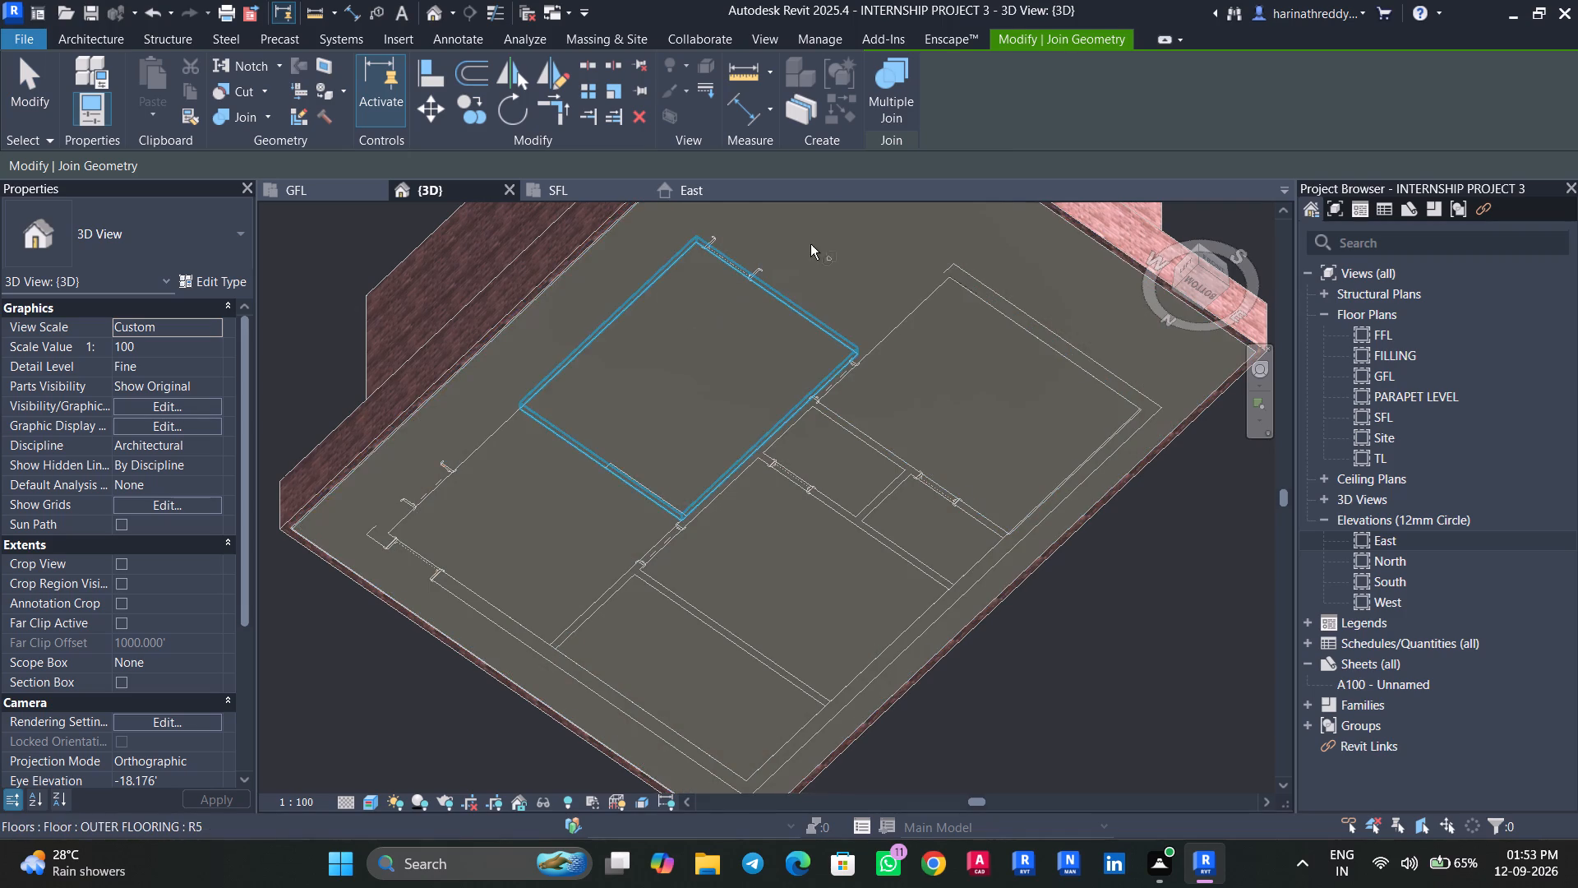
Join the OUTER FLOORING floor with the BATHROOM FLOORING of the bathroom beside the east exterior wall.
{"action": "left_click", "coordinate": [818, 234]}
{"action": "scroll", "coordinate": [839, 439], "scroll_direction": "up", "scroll_amount": 5}
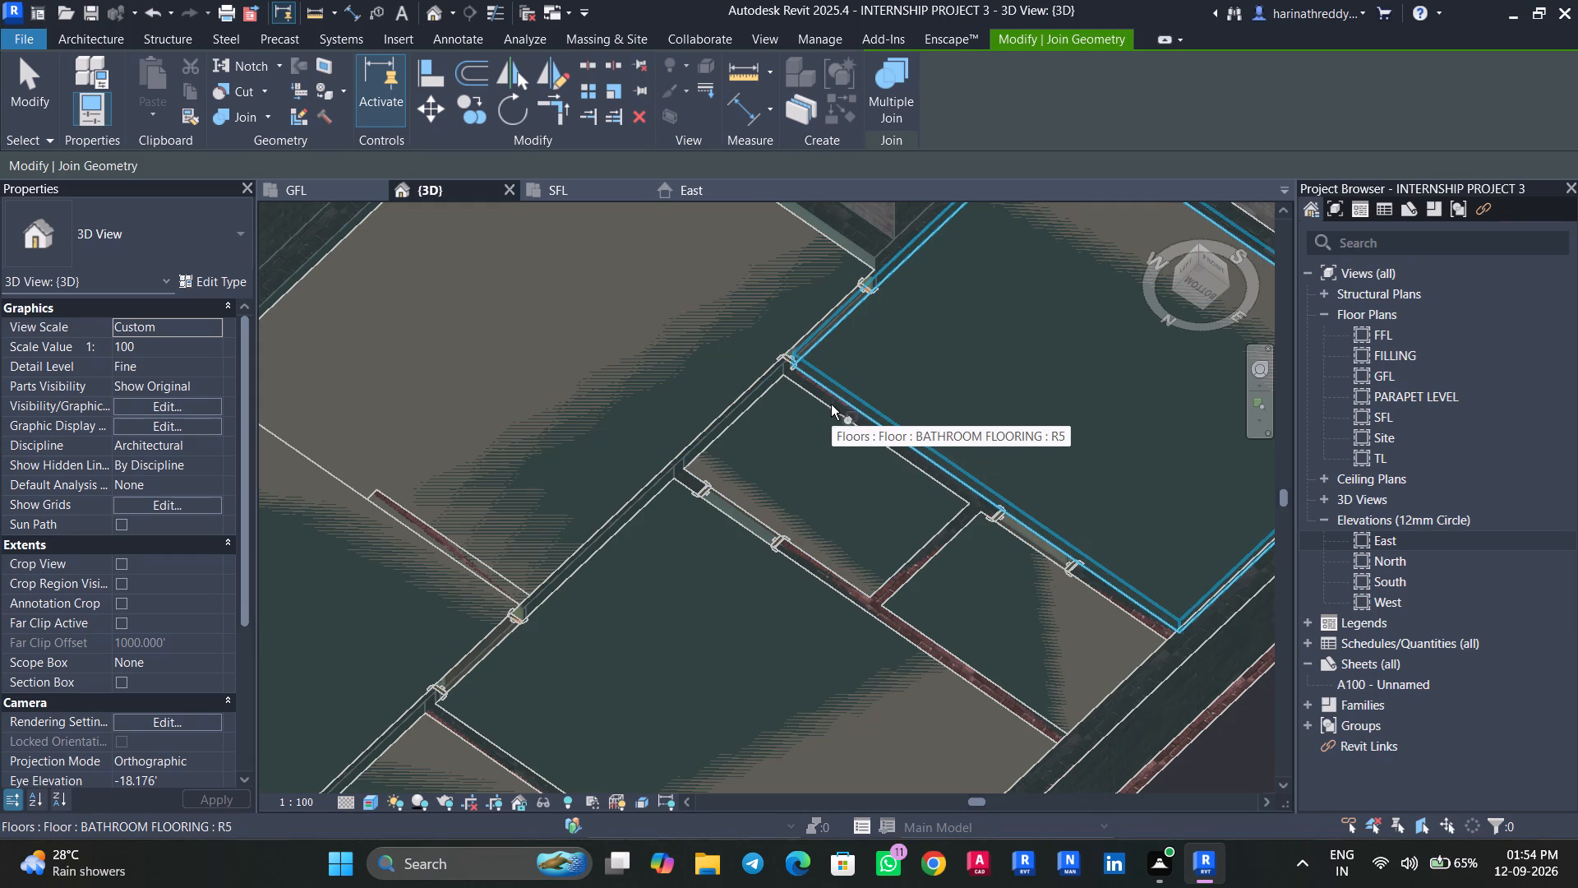
{"action": "middle_click_drag", "start_coordinate": [830, 400], "coordinate": [560, 468], "text": "shift"}
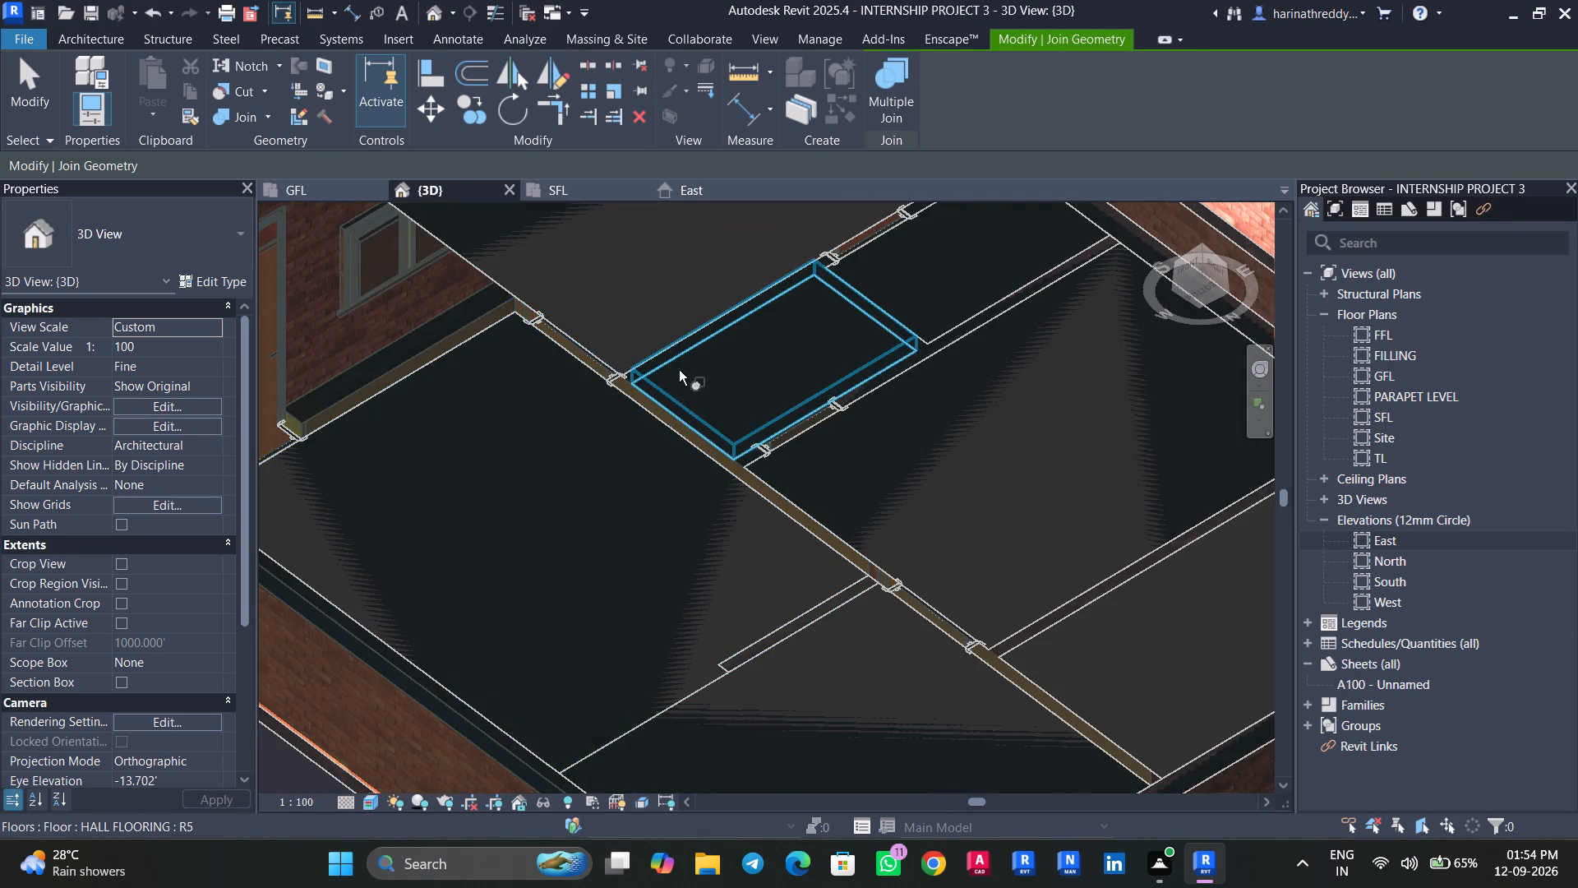
{"action": "middle_click_drag", "start_coordinate": [662, 376], "coordinate": [363, 528]}
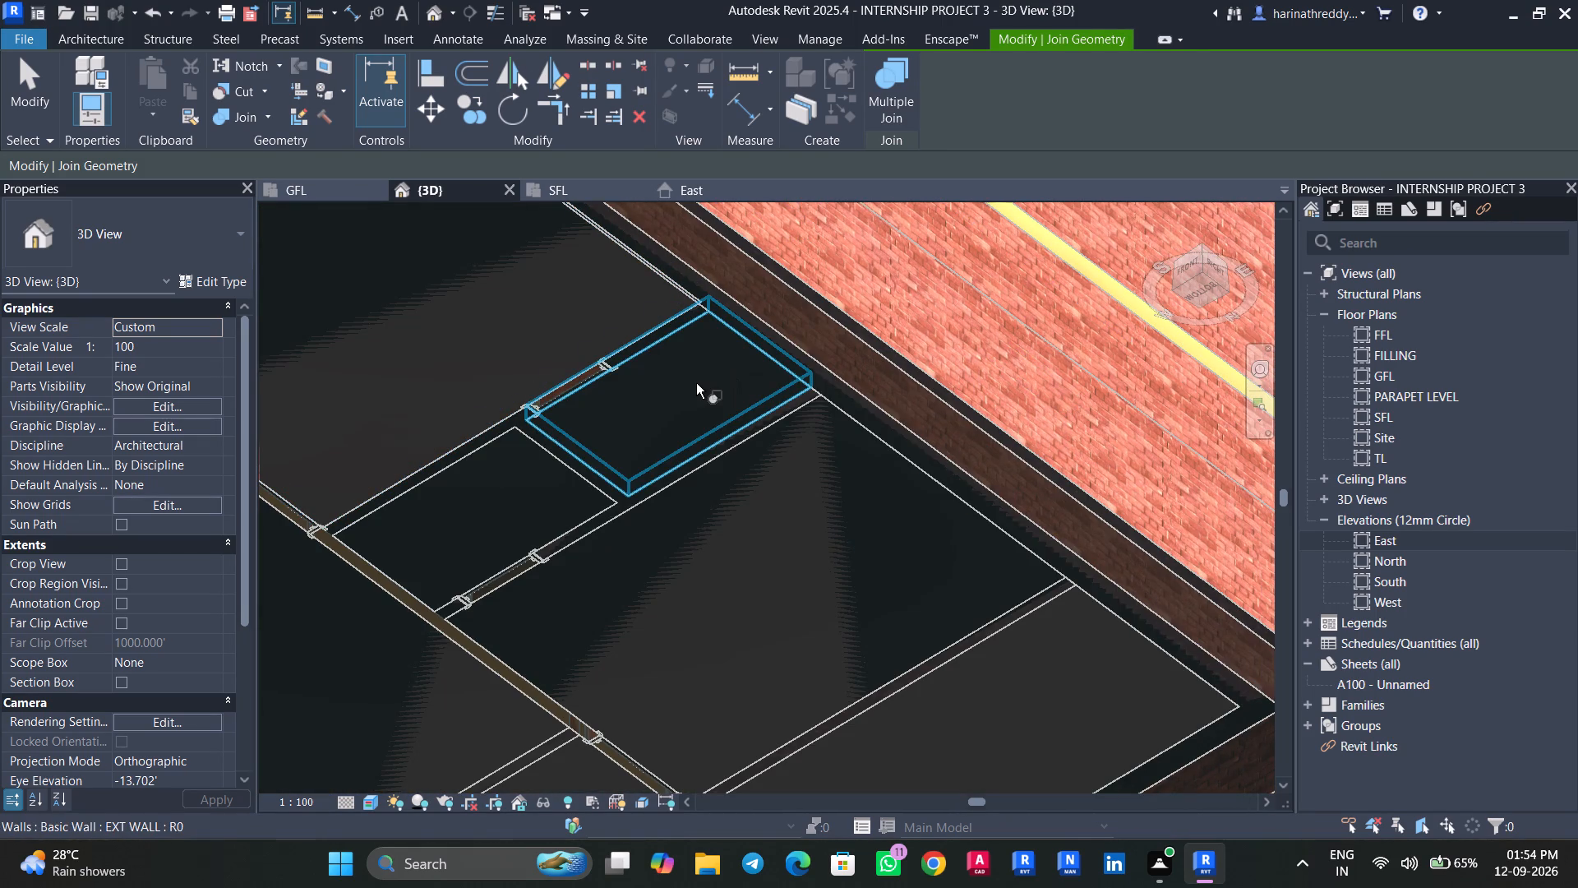
{"action": "left_click", "coordinate": [696, 378]}
{"action": "left_click", "coordinate": [1442, 810]}
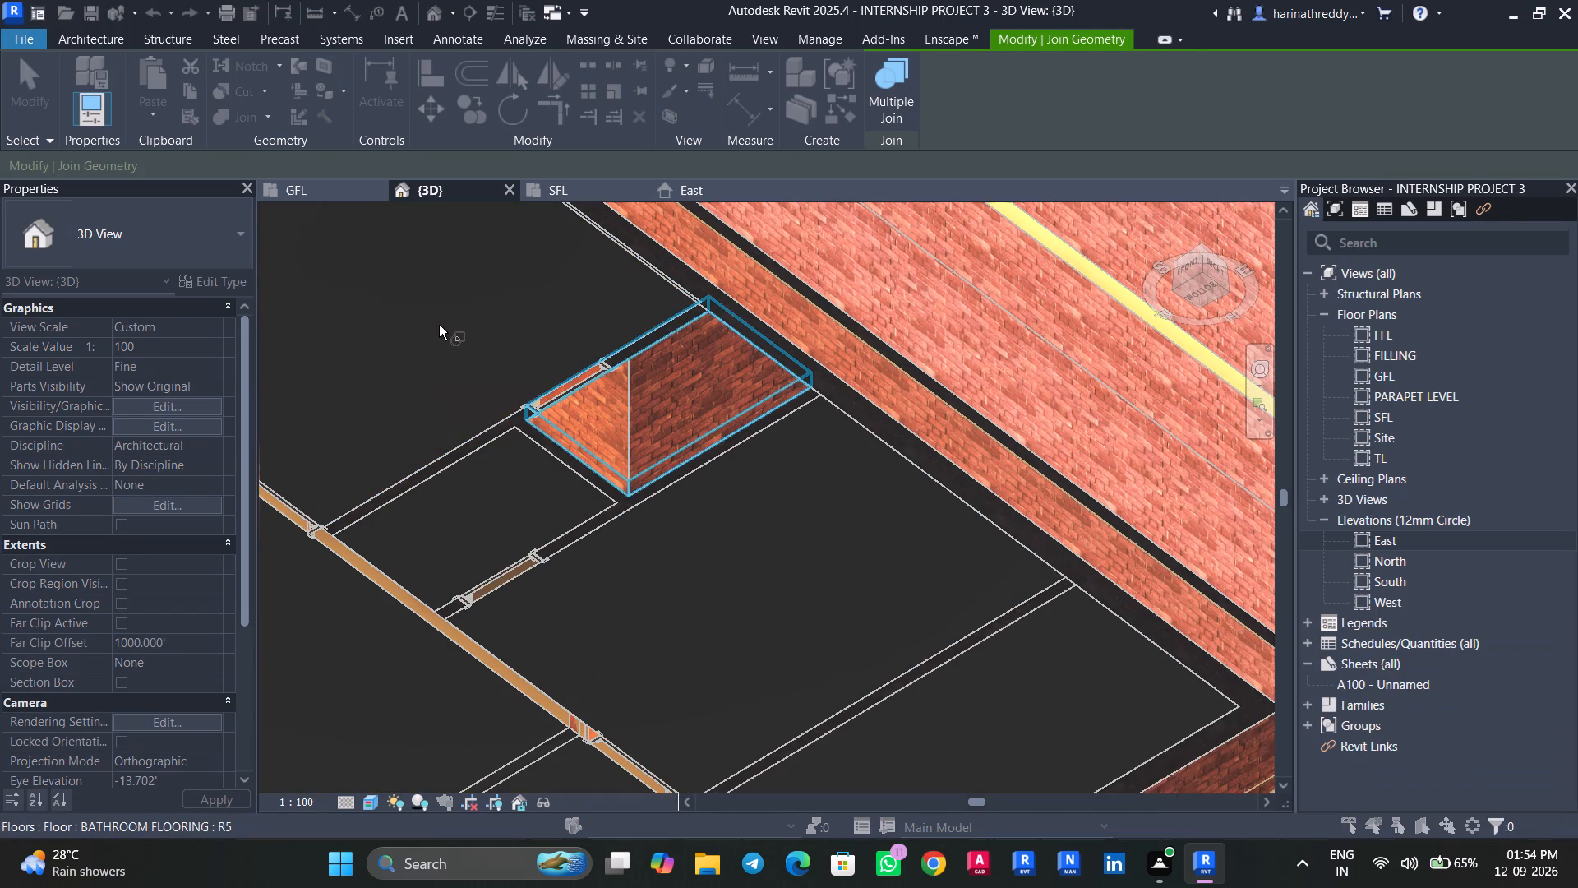
{"action": "scroll", "coordinate": [442, 320], "scroll_direction": "down", "scroll_amount": 7}
{"action": "key", "text": "Escape"}
{"action": "key", "text": "Escape"}
From the bottom view, join the OUTER FLOORING floor with the house's north and east exterior walls.
{"action": "scroll", "coordinate": [1072, 539], "scroll_direction": "down", "scroll_amount": 1}
{"action": "middle_click_drag", "start_coordinate": [1073, 540], "coordinate": [702, 666], "text": "shift"}
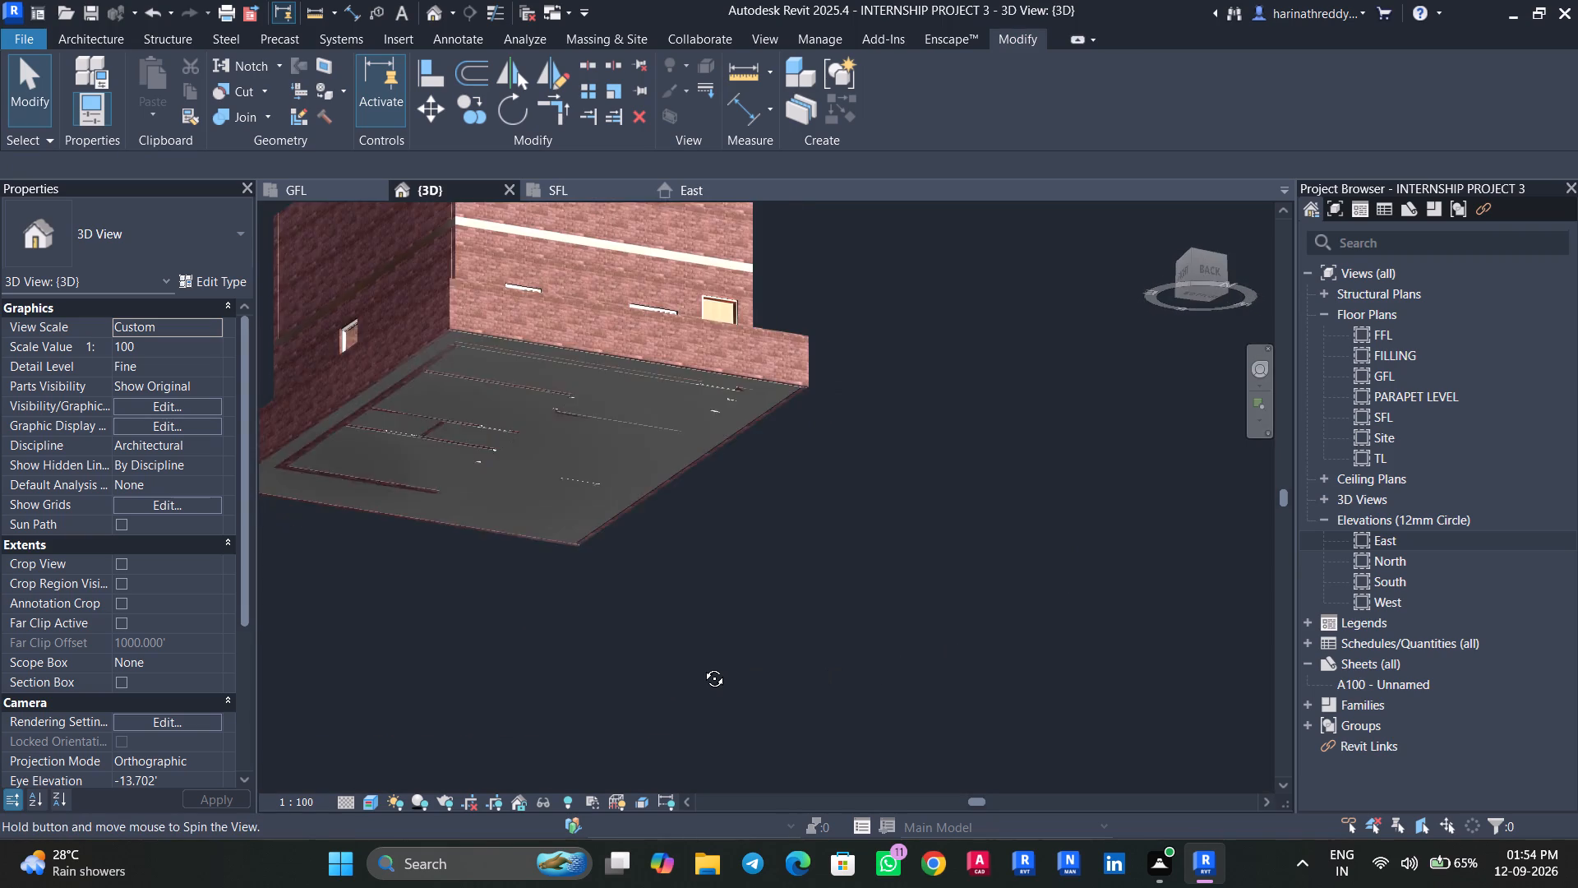
{"action": "middle_click_drag", "start_coordinate": [702, 666], "coordinate": [606, 363], "text": "shift"}
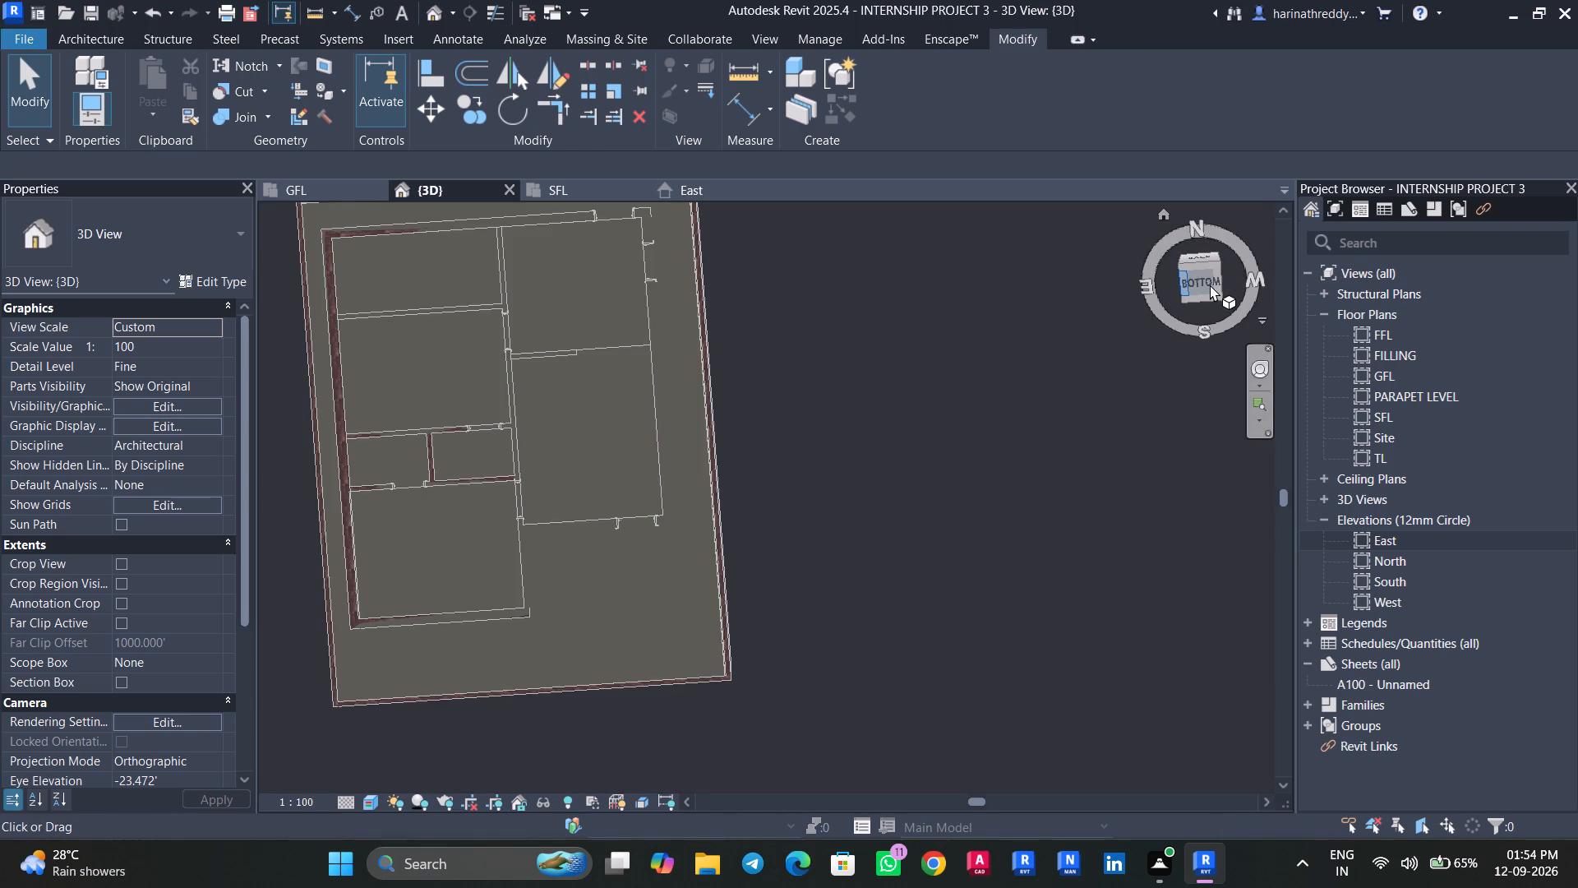
{"action": "left_click", "coordinate": [1213, 283]}
{"action": "scroll", "coordinate": [560, 334], "scroll_direction": "up", "scroll_amount": 4}
{"action": "scroll", "coordinate": [621, 329], "scroll_direction": "down", "scroll_amount": 4}
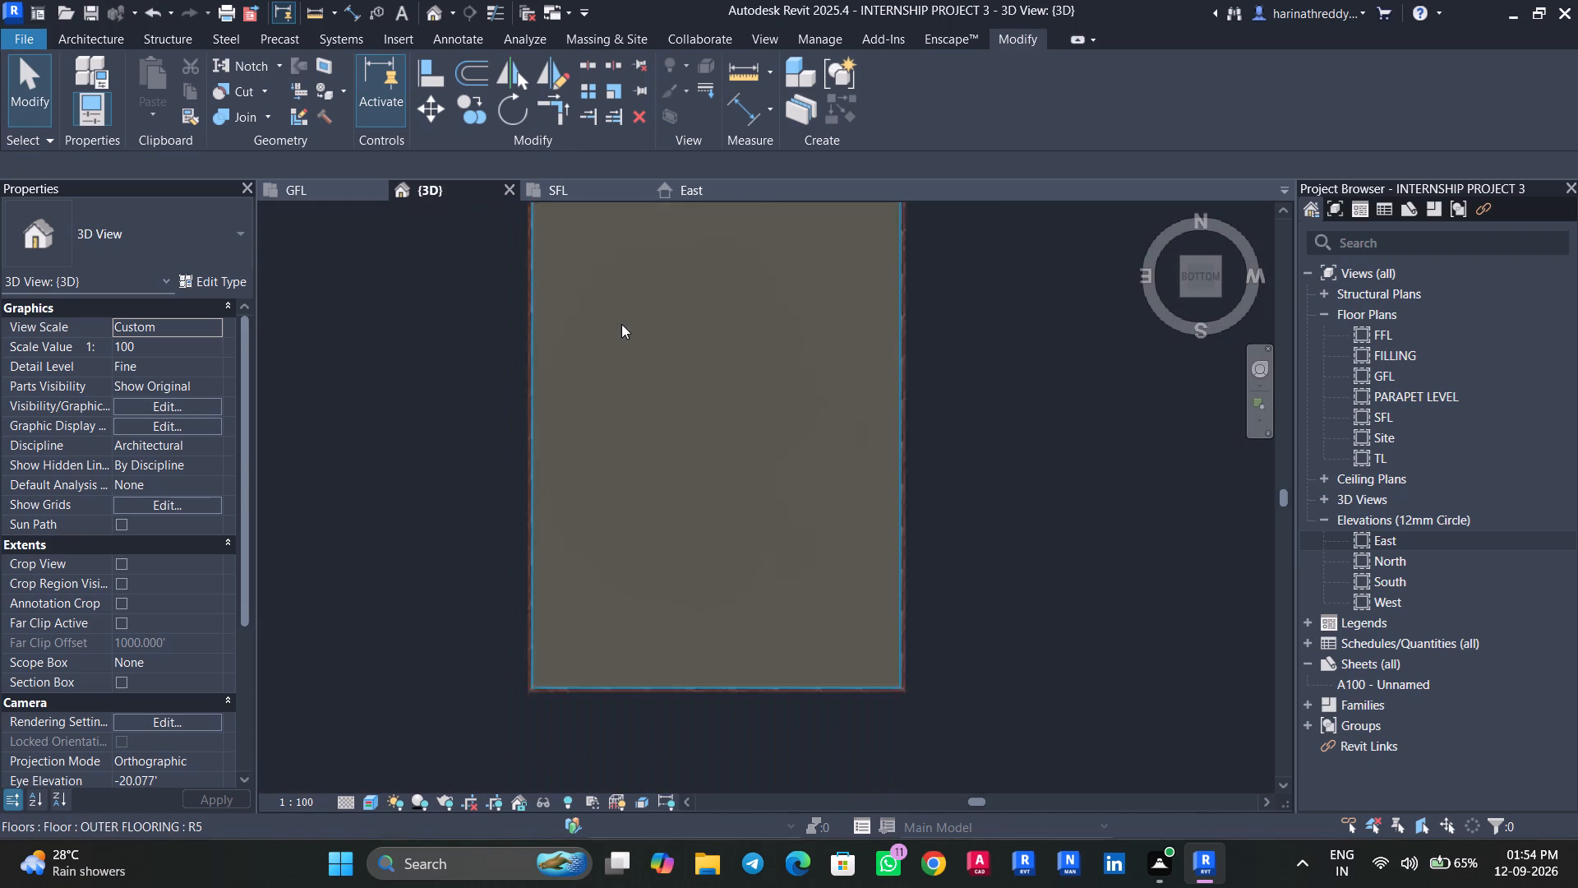
{"action": "scroll", "coordinate": [621, 324], "scroll_direction": "down", "scroll_amount": 2}
{"action": "left_click", "coordinate": [258, 118]}
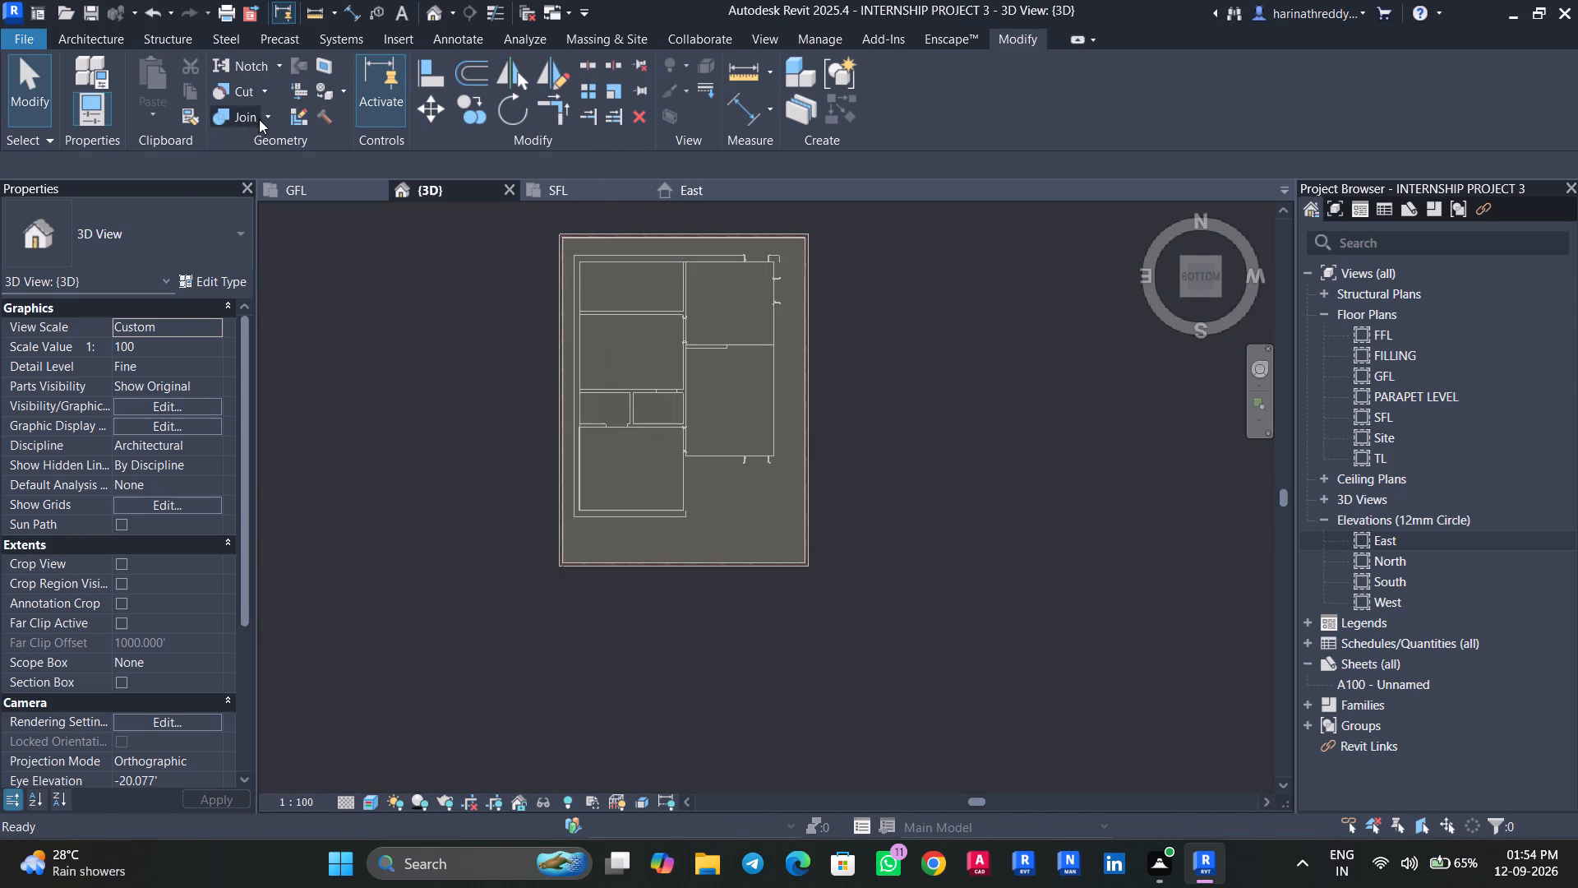
{"action": "scroll", "coordinate": [611, 235], "scroll_direction": "up", "scroll_amount": 4}
{"action": "left_click", "coordinate": [607, 239]}
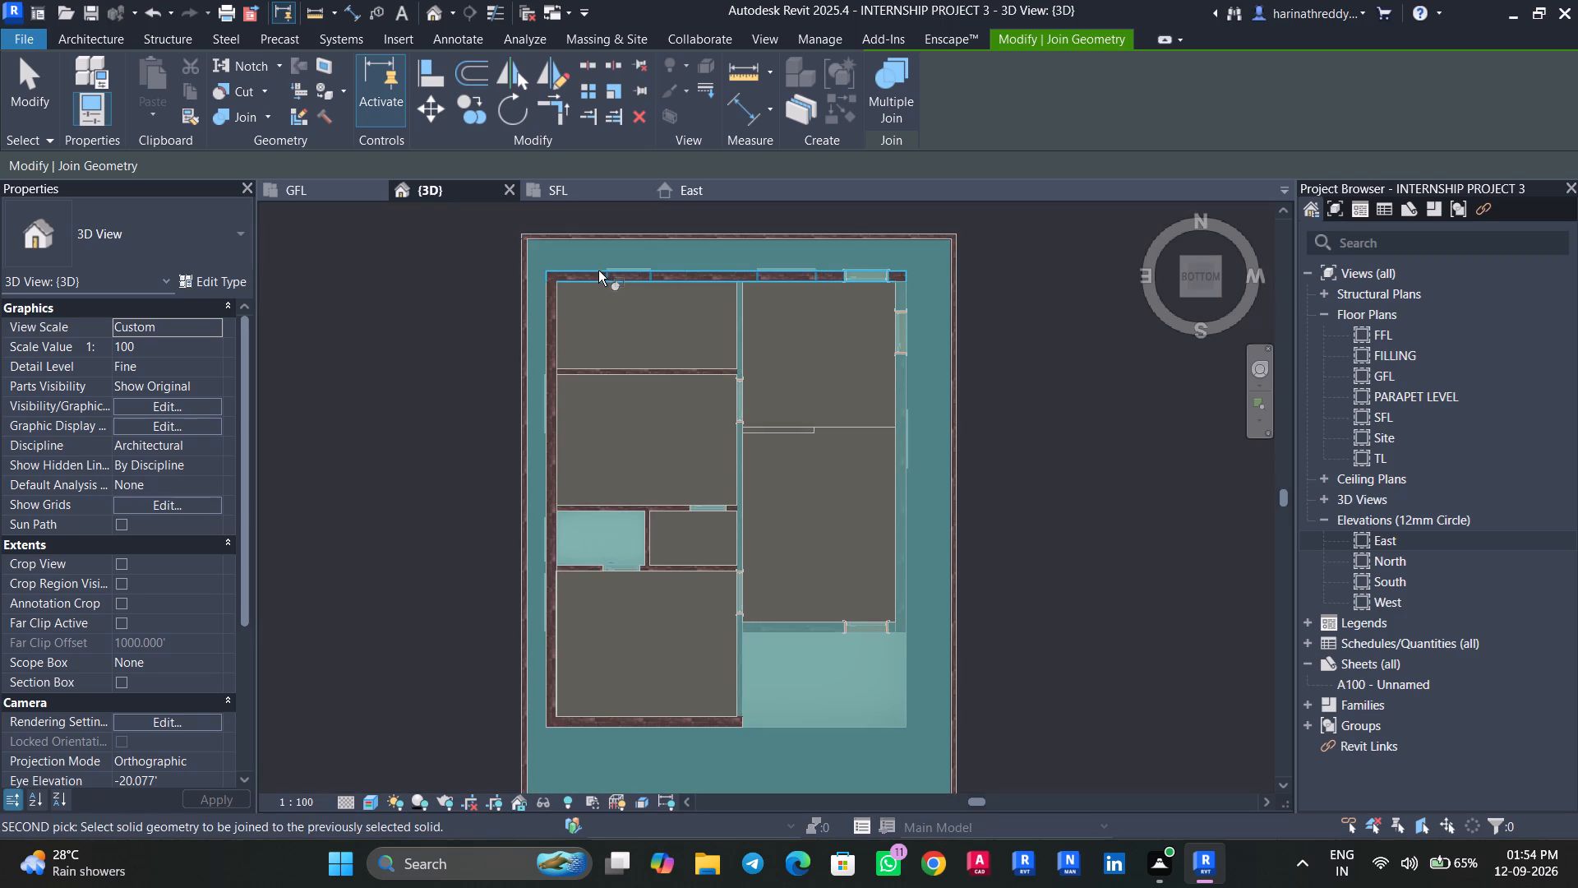
{"action": "scroll", "coordinate": [588, 273], "scroll_direction": "up", "scroll_amount": 6}
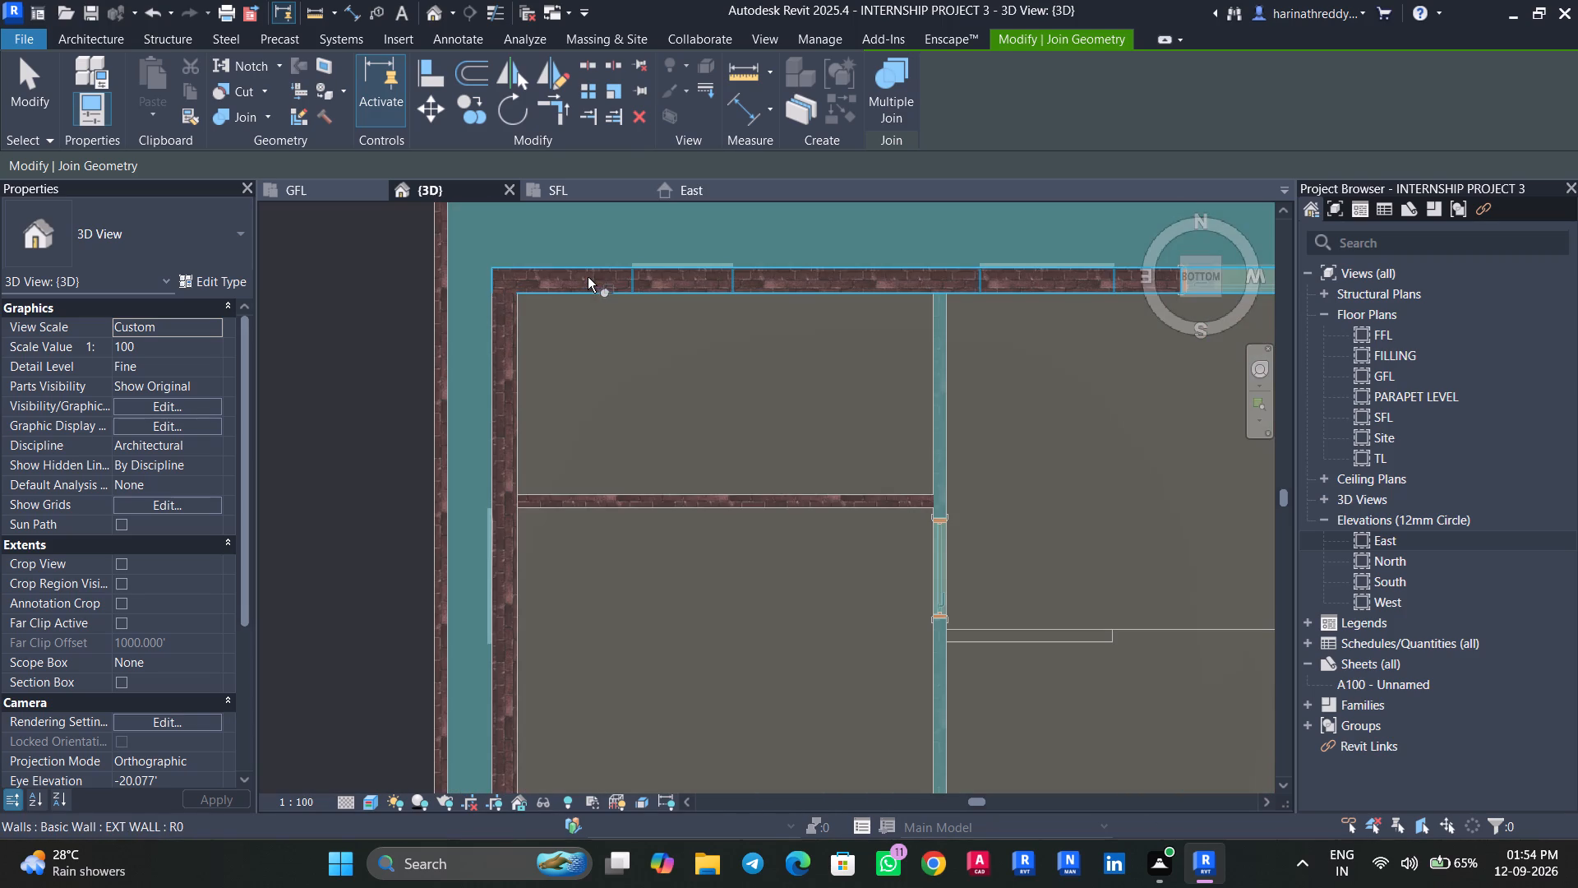
{"action": "left_click", "coordinate": [588, 272]}
{"action": "left_click", "coordinate": [574, 363]}
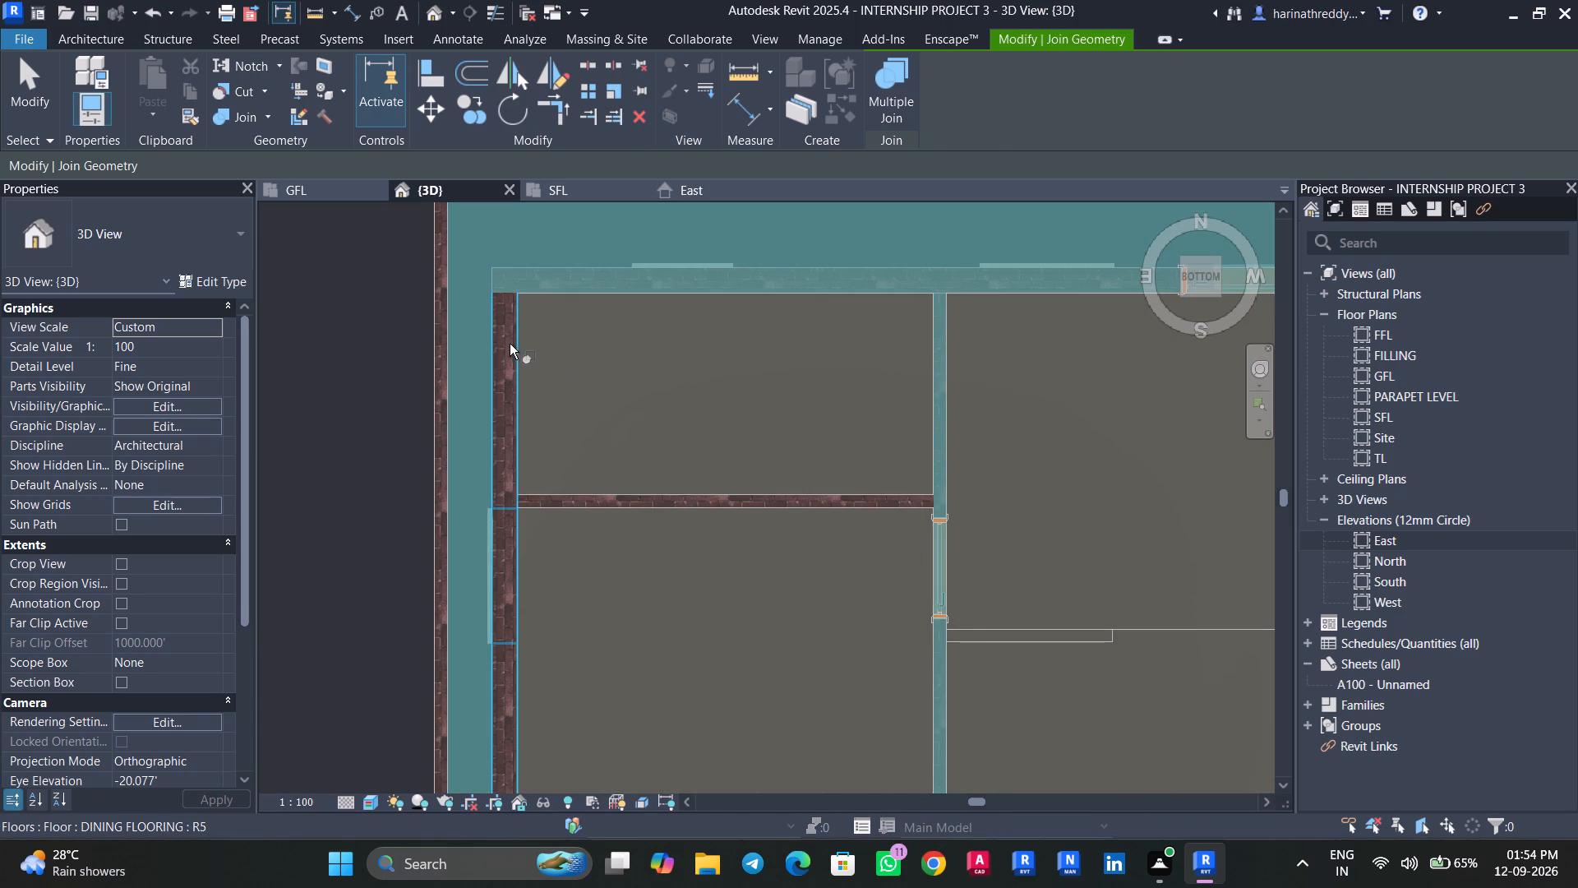
{"action": "left_click", "coordinate": [505, 340]}
Join the OUTER FLOORING floor with the DINING FLOORING floor in the northeast room.
{"action": "left_click", "coordinate": [567, 395]}
{"action": "left_click", "coordinate": [666, 495]}
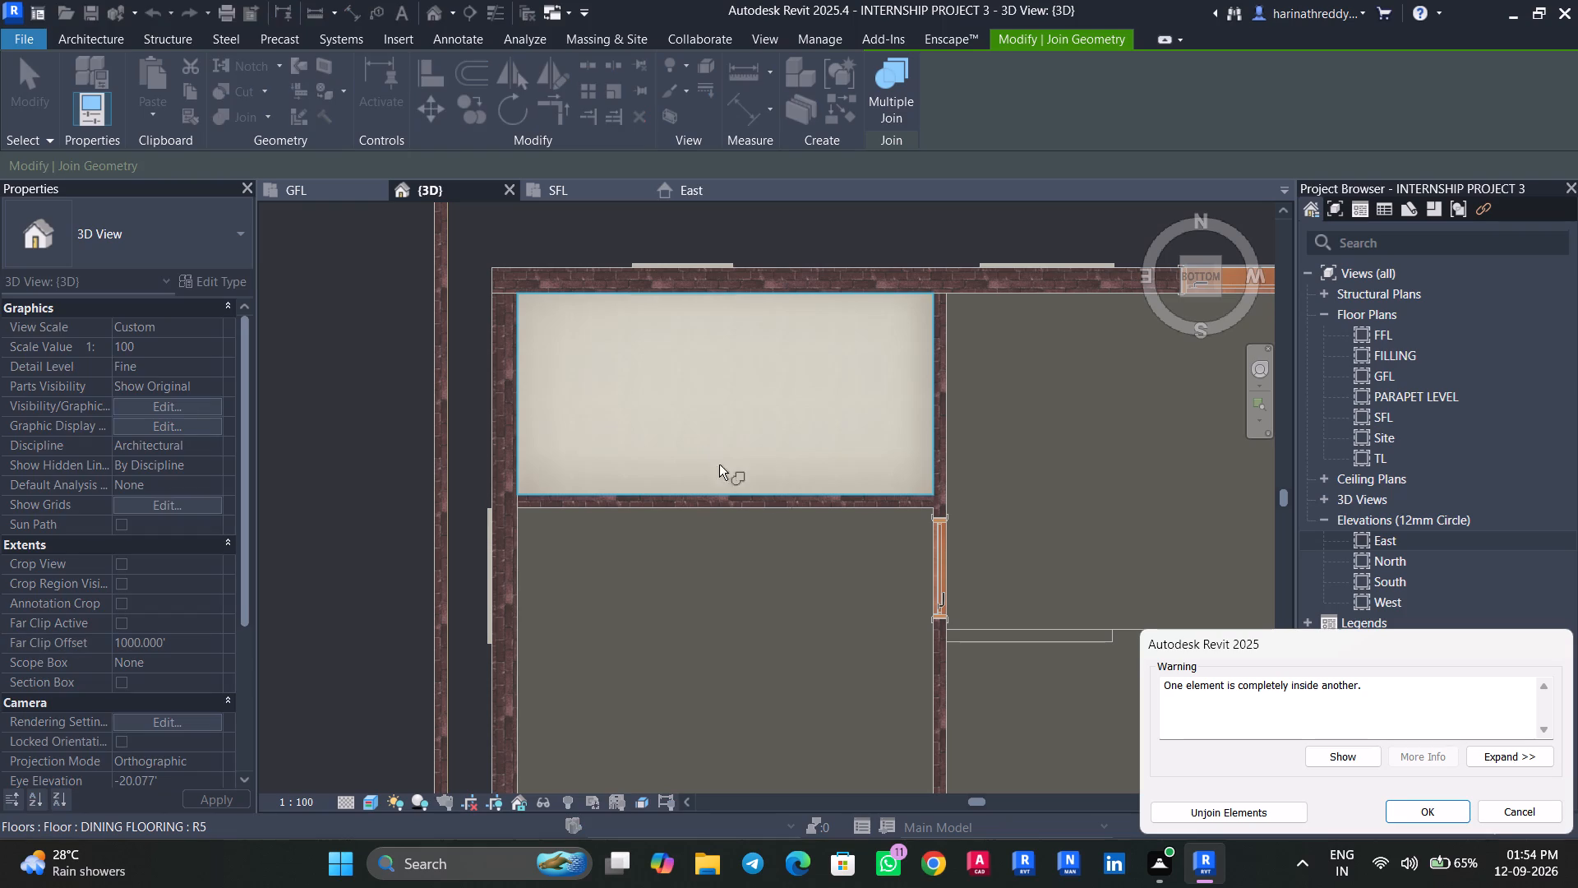
{"action": "left_click", "coordinate": [1451, 812]}
Join the OUTER FLOORING floor with the two interior walls north and south of the middle room.
{"action": "left_click", "coordinate": [610, 420]}
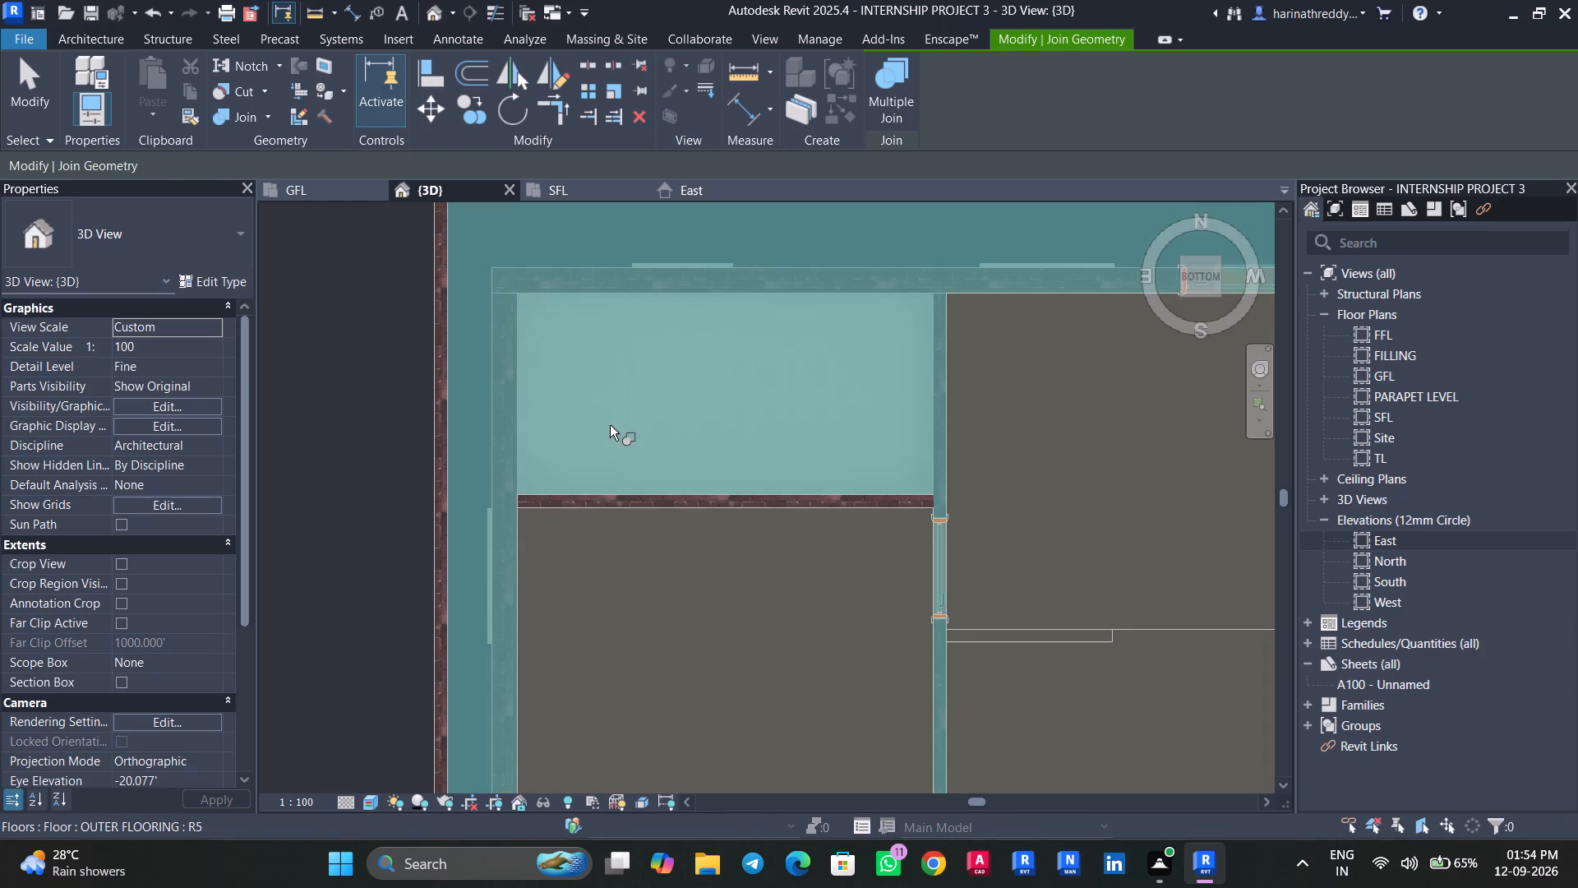
{"action": "middle_click_drag", "start_coordinate": [626, 428], "coordinate": [564, 273]}
{"action": "left_click", "coordinate": [608, 340]}
{"action": "left_click", "coordinate": [630, 474]}
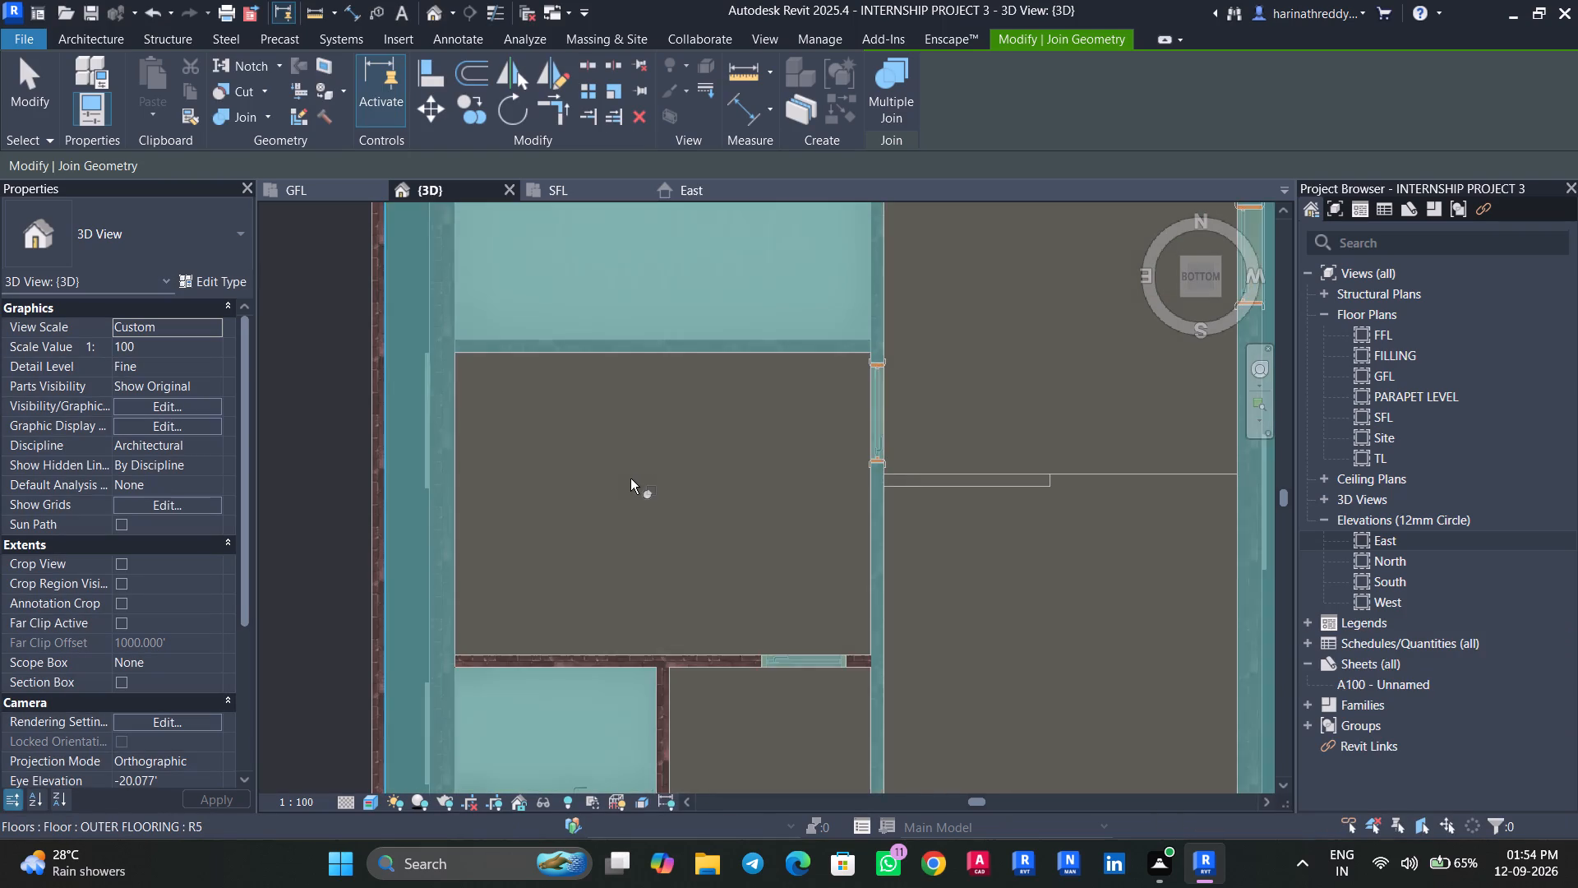
{"action": "middle_click_drag", "start_coordinate": [630, 474], "coordinate": [591, 181]}
{"action": "left_click", "coordinate": [646, 358]}
Join the OUTER FLOORING floor with the BATHROOM FLOORING of the inner bathroom.
{"action": "left_click", "coordinate": [664, 419]}
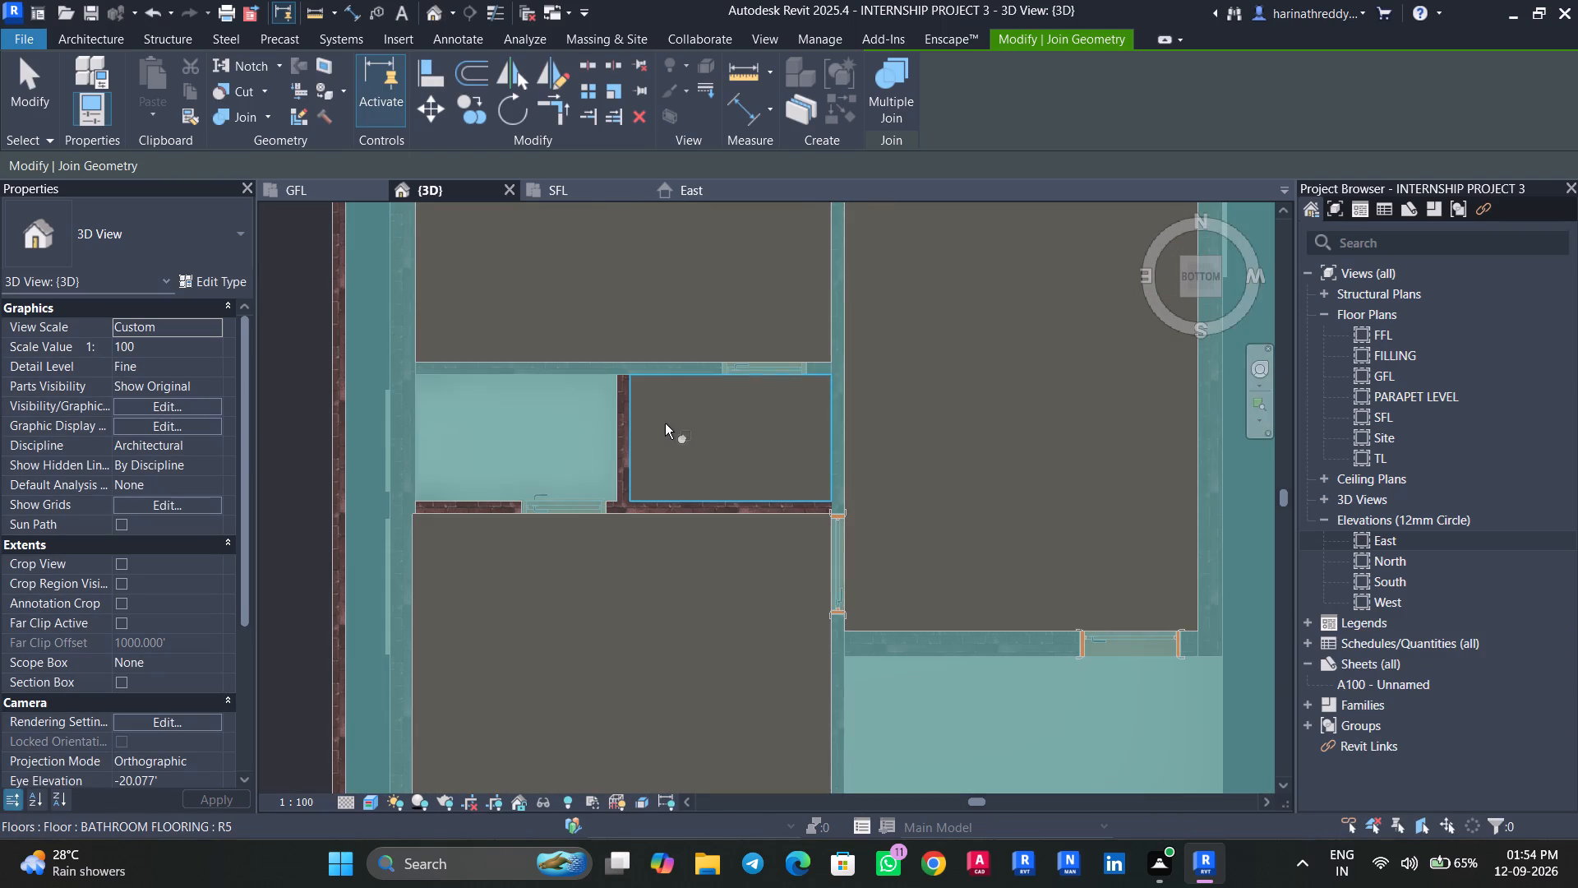
{"action": "left_click", "coordinate": [622, 437]}
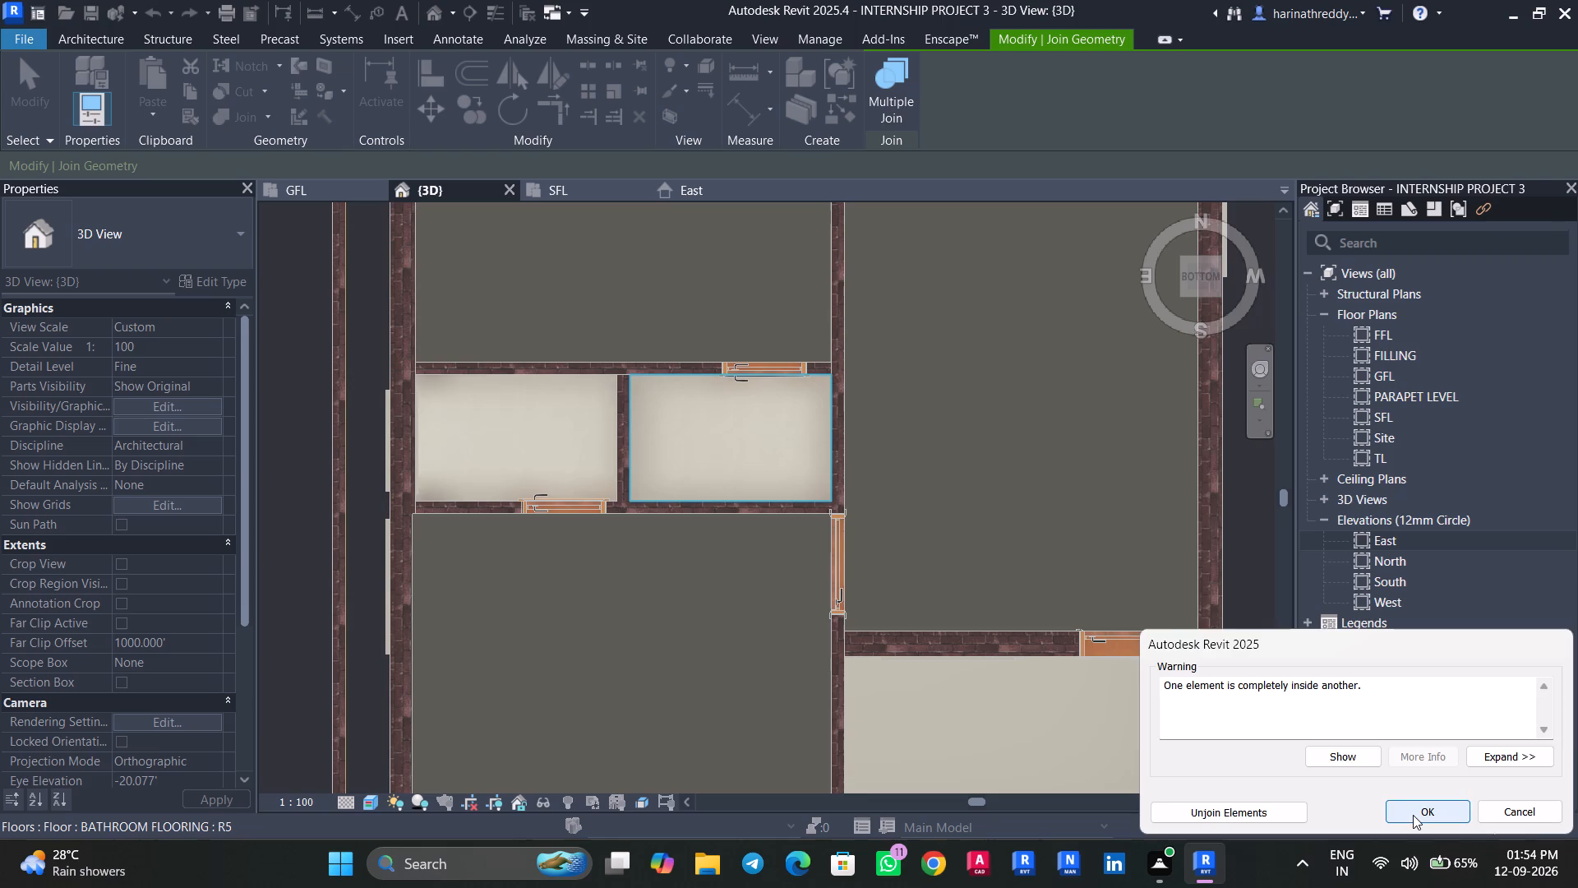
{"action": "left_click", "coordinate": [1413, 815]}
Join the OUTER FLOORING floor with the bathrooms' south wall and the partition between the two bathrooms.
{"action": "left_click", "coordinate": [537, 396]}
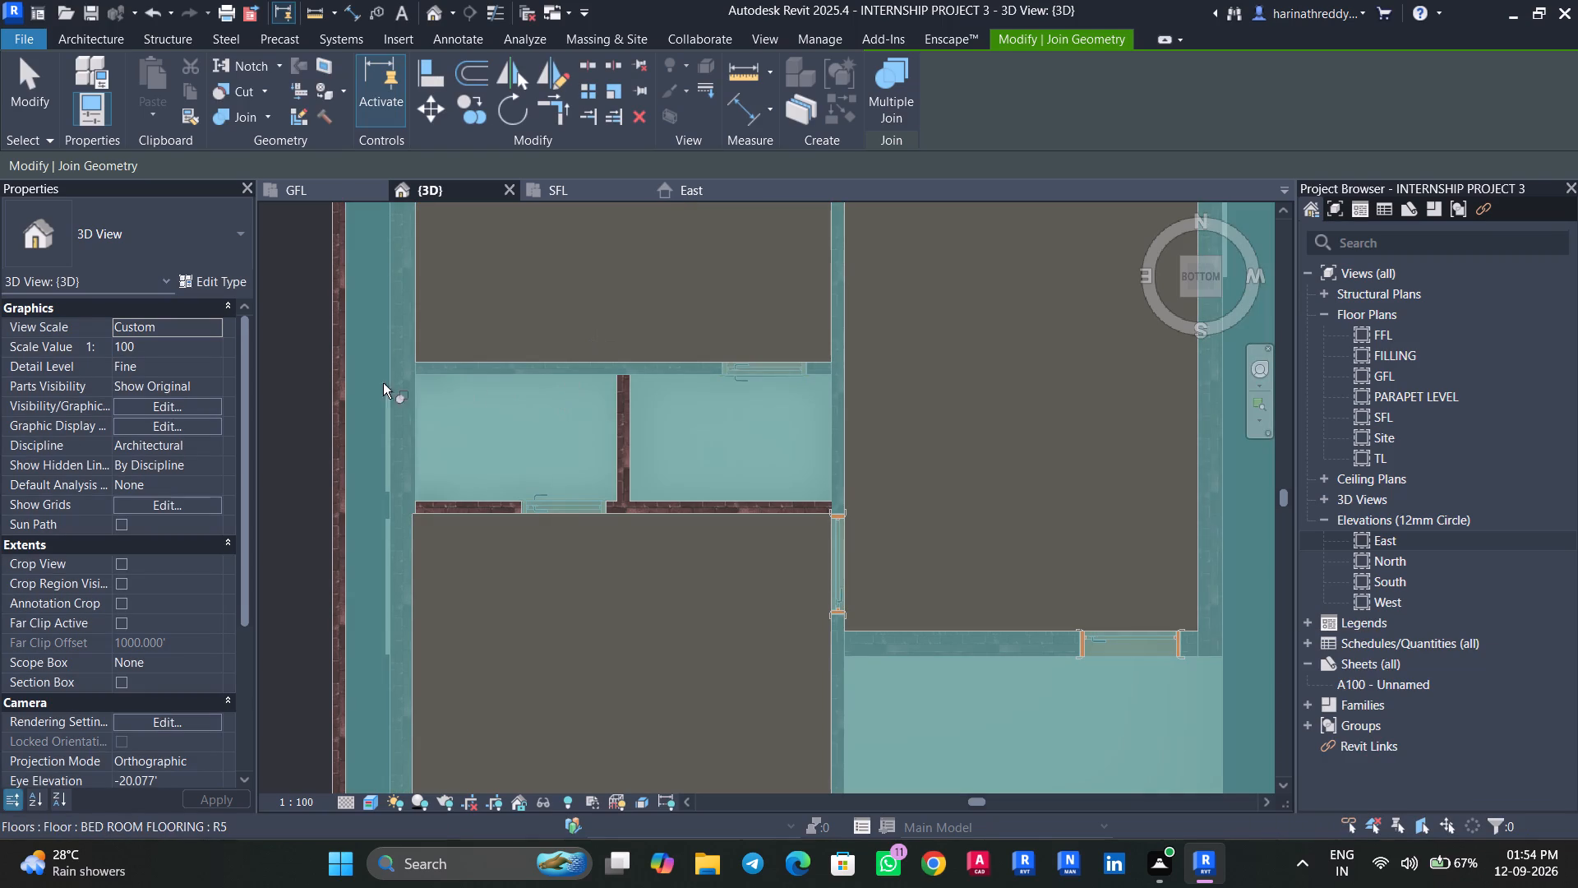
{"action": "left_click", "coordinate": [504, 501]}
{"action": "left_click", "coordinate": [532, 452]}
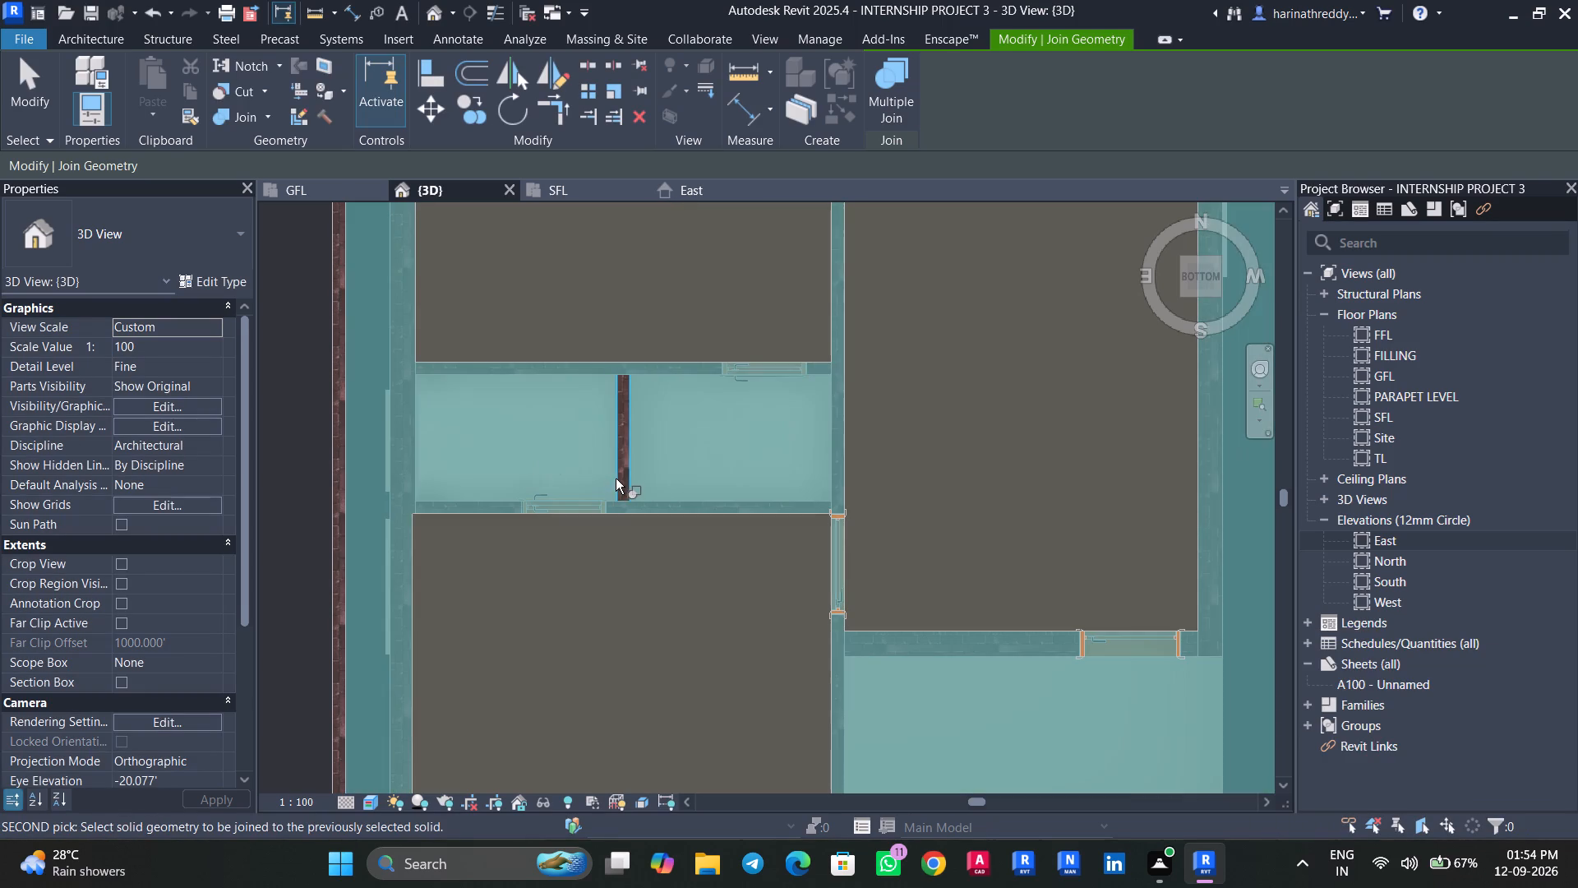
{"action": "left_click", "coordinate": [620, 466]}
Join the OUTER FLOORING floor with the floor of the southeast room below the bathrooms.
{"action": "middle_click_drag", "start_coordinate": [637, 569], "coordinate": [605, 387]}
{"action": "left_click", "coordinate": [602, 411]}
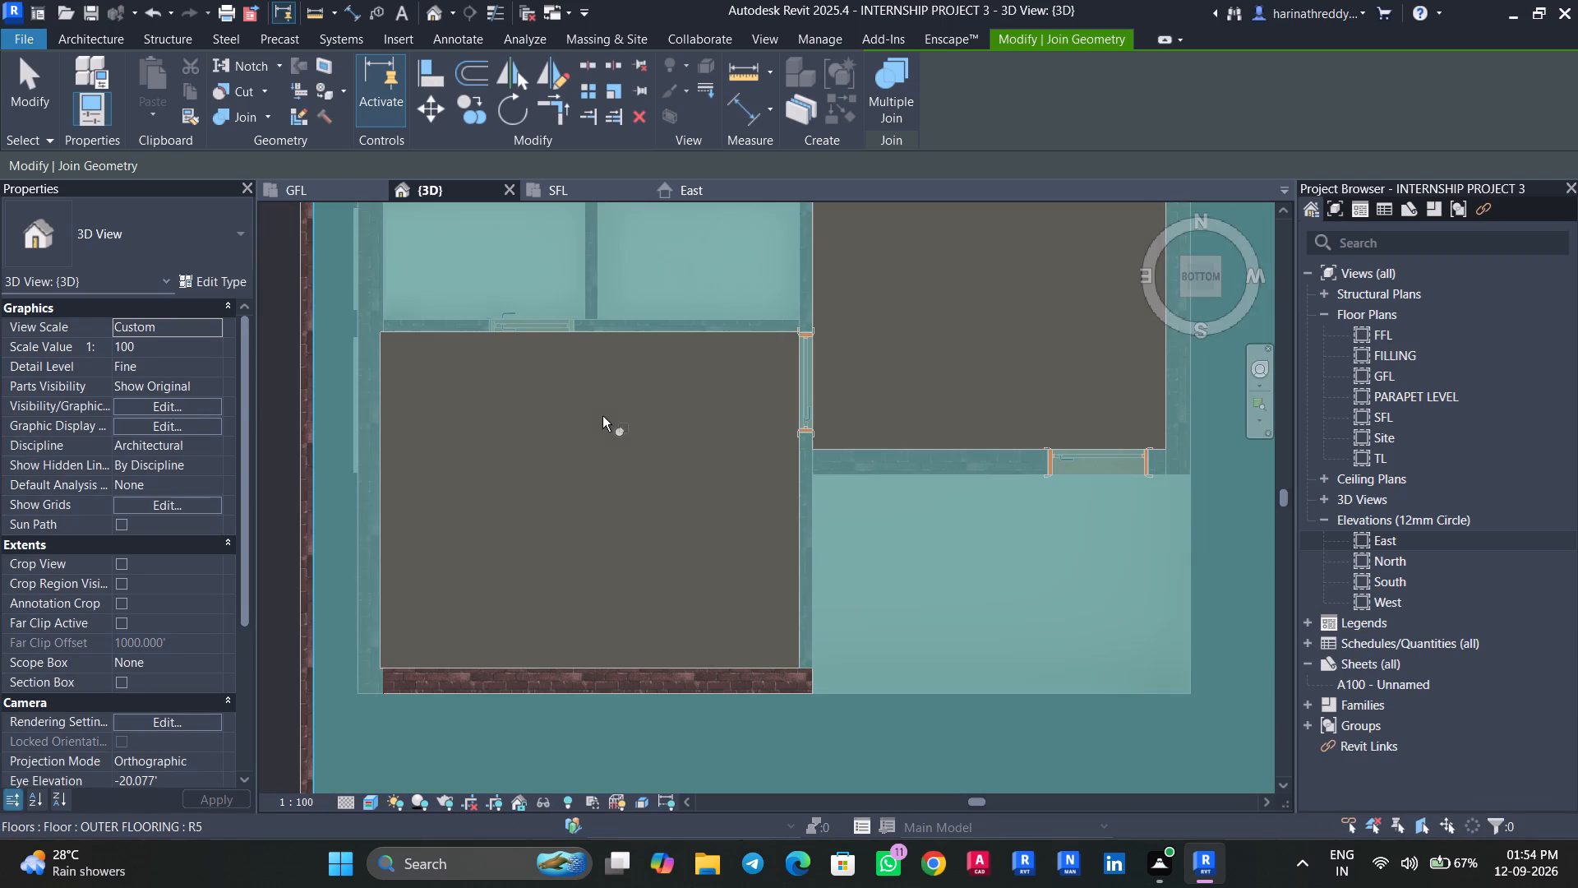
{"action": "left_click", "coordinate": [662, 671]}
{"action": "left_click", "coordinate": [1419, 821]}
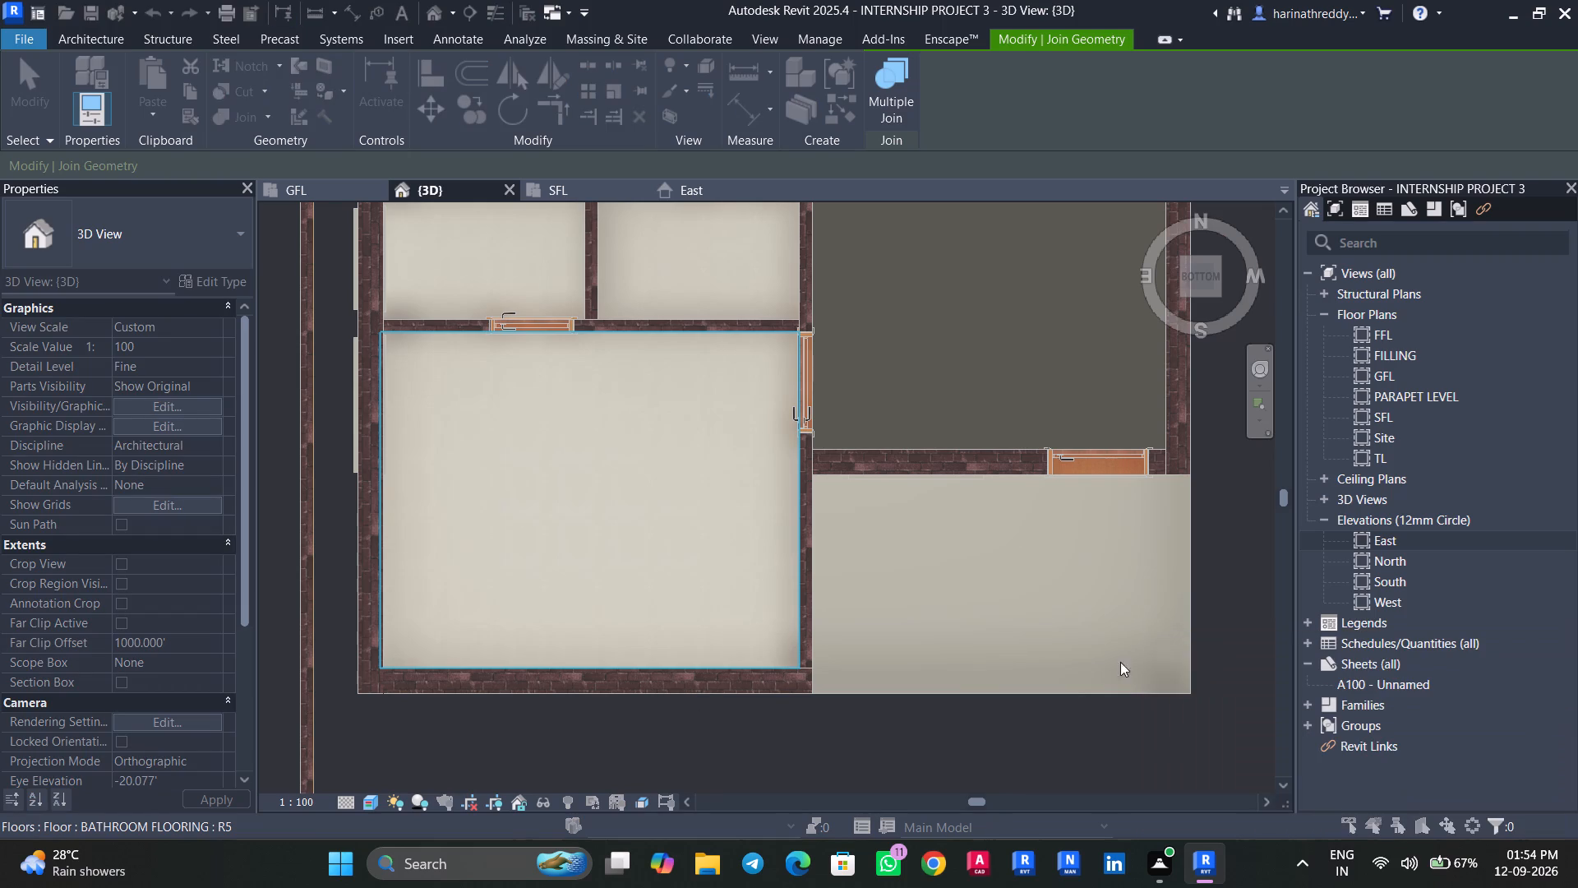
Join the OUTER FLOORING floor with the south exterior wall of the southeast room.
{"action": "scroll", "coordinate": [468, 505], "scroll_direction": "down", "scroll_amount": 3}
{"action": "left_click", "coordinate": [496, 520]}
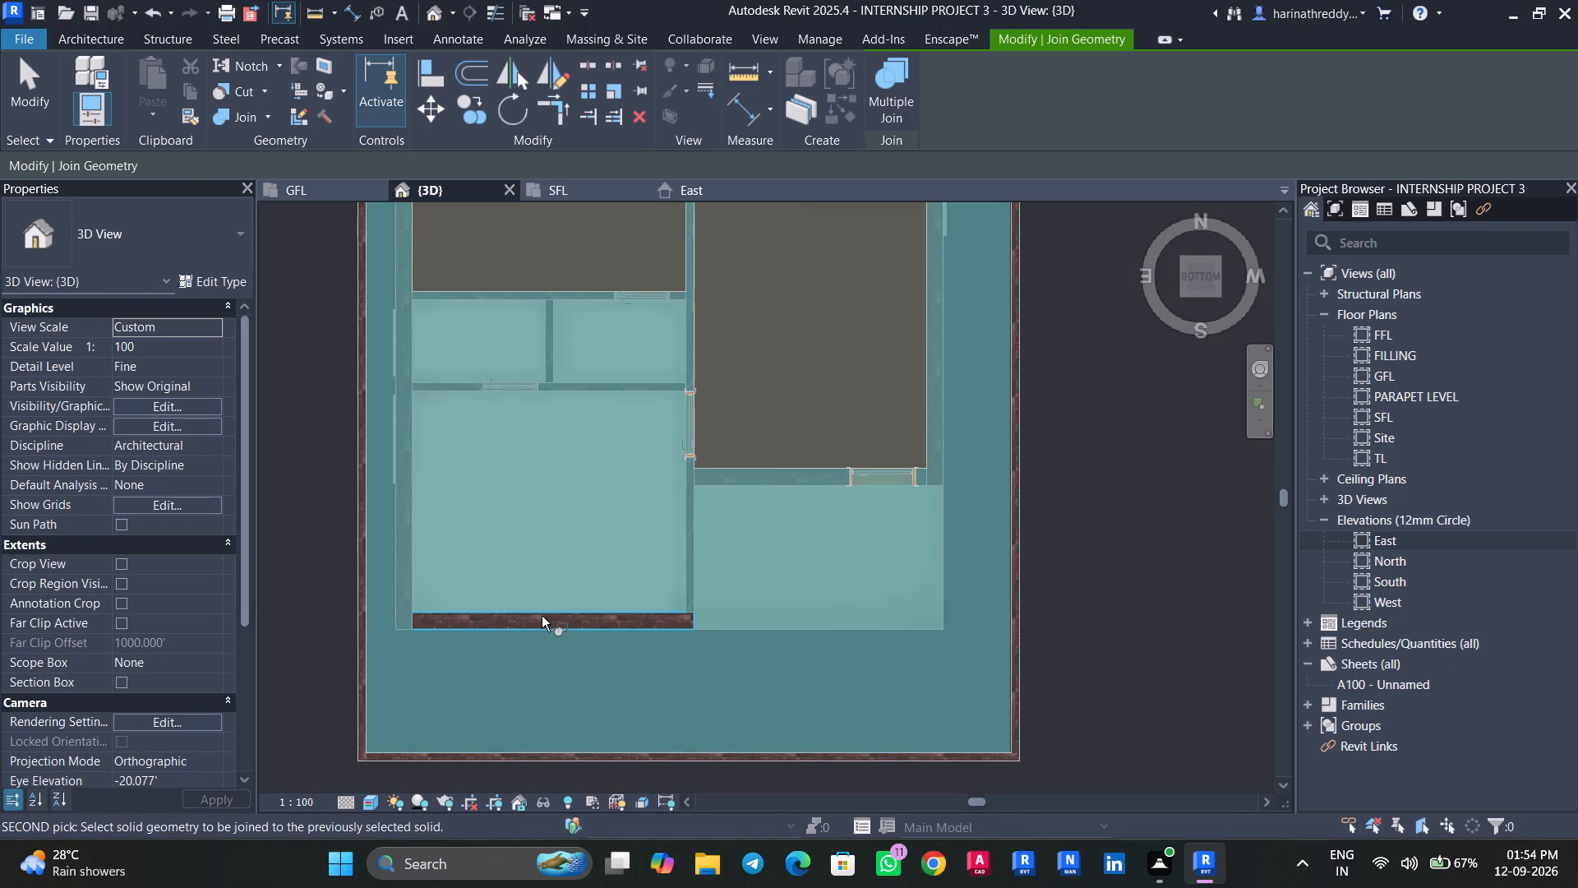
{"action": "left_click", "coordinate": [542, 612]}
Join the OUTER FLOORING floor with the HALL FLOORING floor.
{"action": "left_click", "coordinate": [649, 533]}
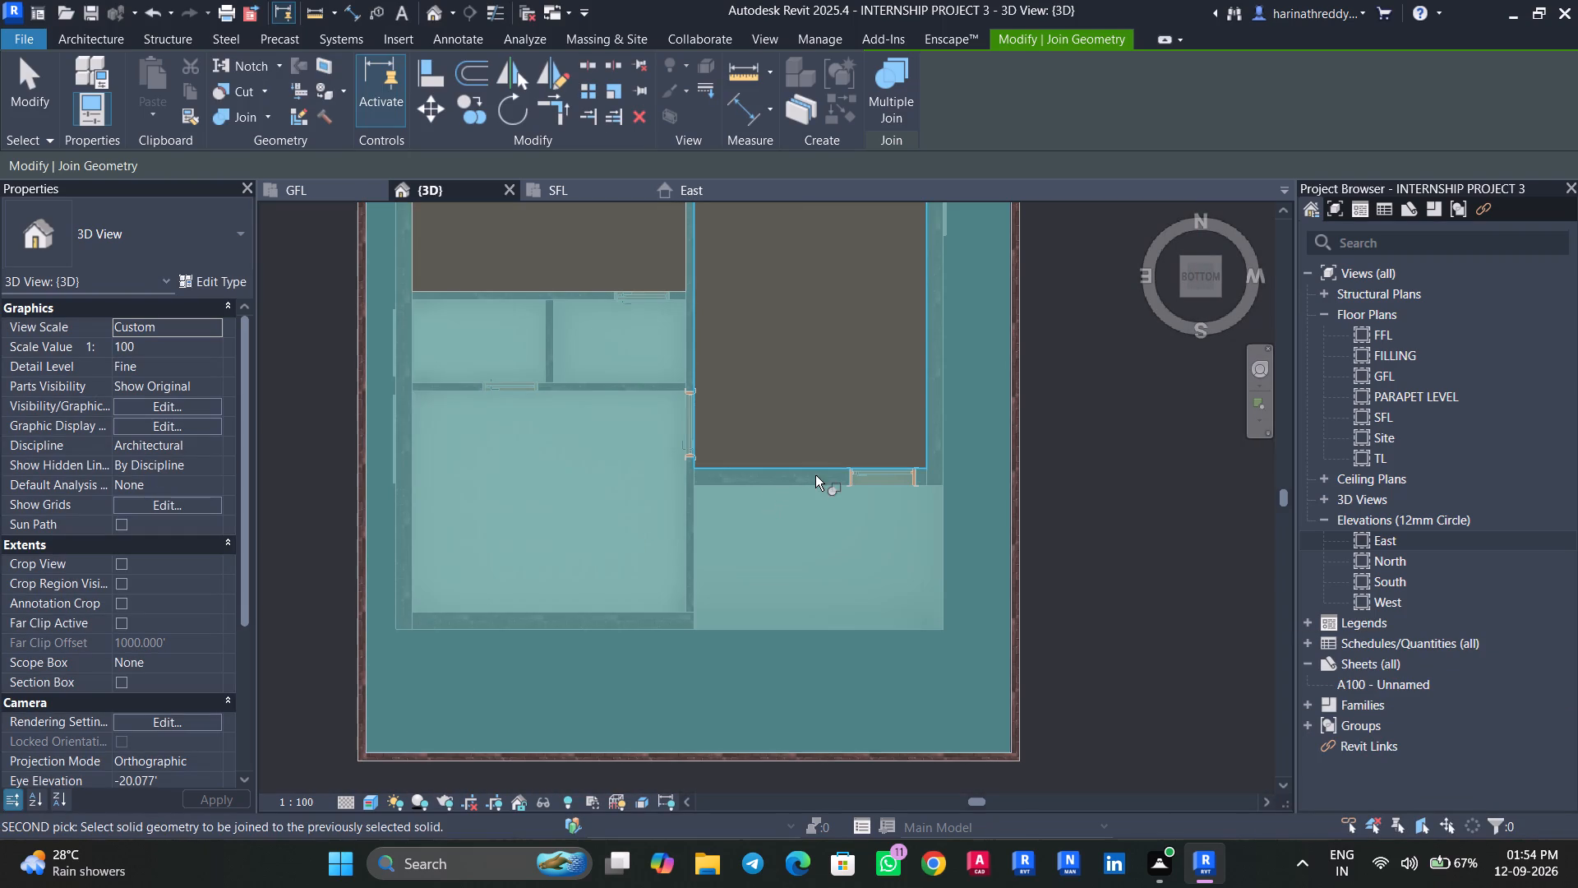
{"action": "left_click", "coordinate": [828, 448]}
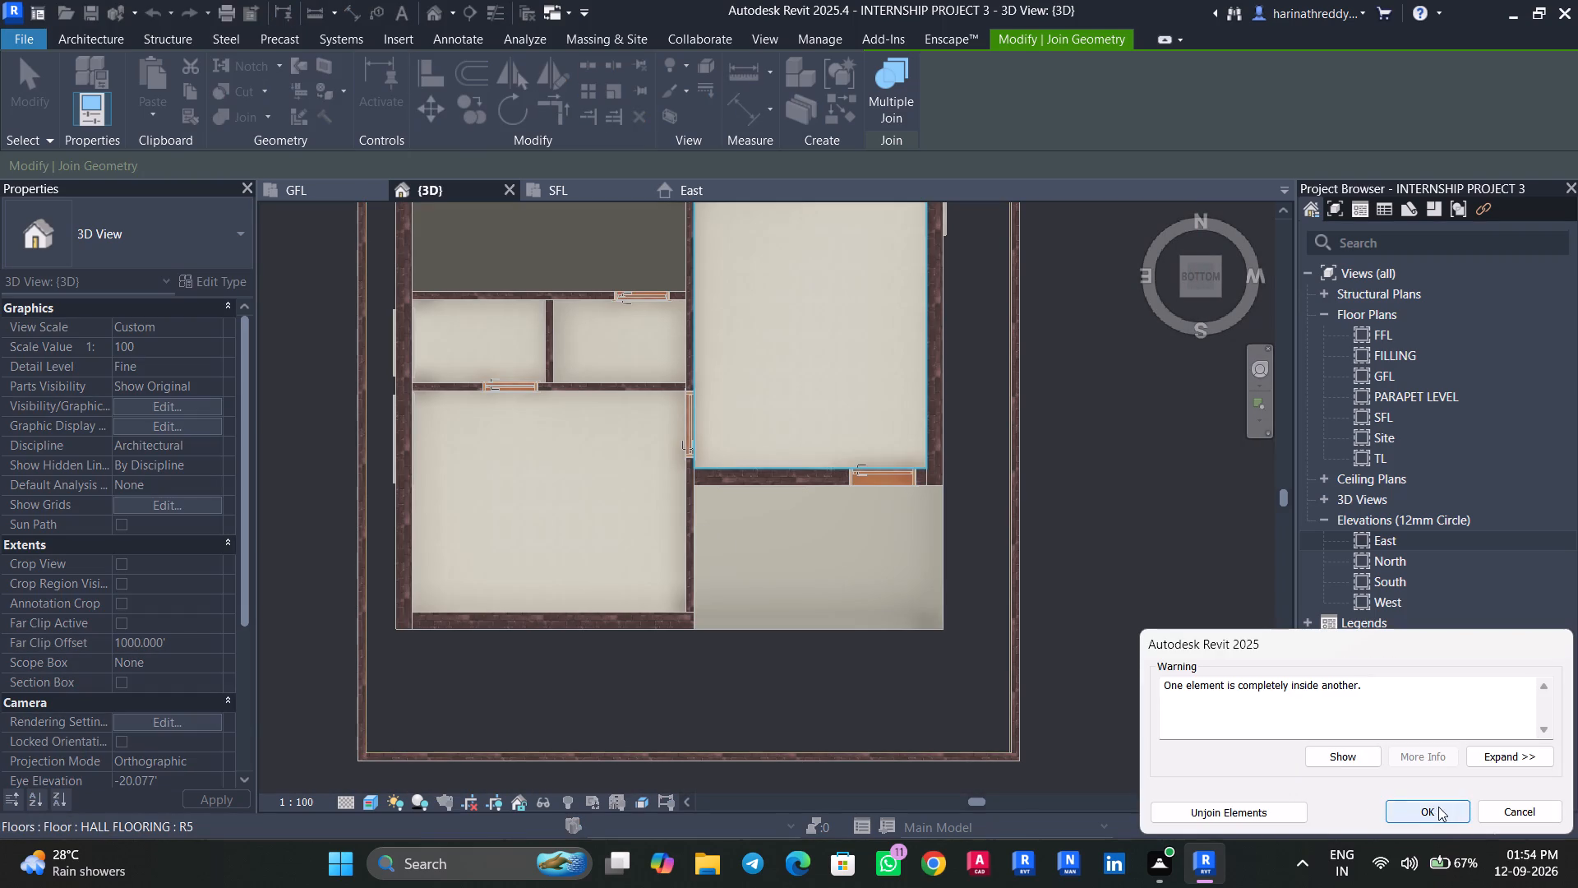
{"action": "left_click", "coordinate": [1440, 807]}
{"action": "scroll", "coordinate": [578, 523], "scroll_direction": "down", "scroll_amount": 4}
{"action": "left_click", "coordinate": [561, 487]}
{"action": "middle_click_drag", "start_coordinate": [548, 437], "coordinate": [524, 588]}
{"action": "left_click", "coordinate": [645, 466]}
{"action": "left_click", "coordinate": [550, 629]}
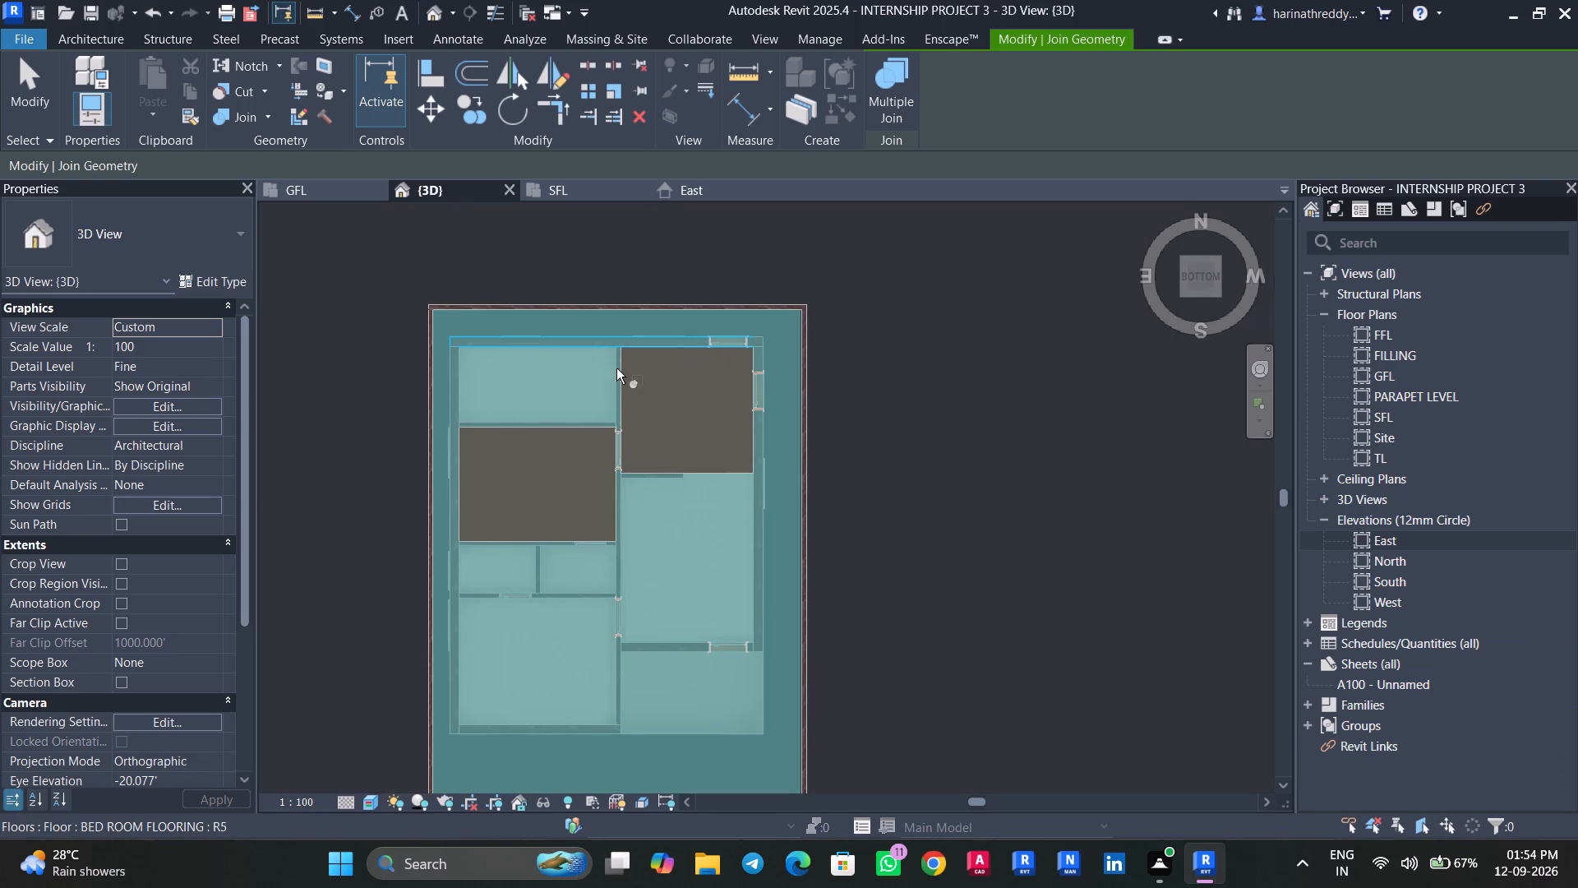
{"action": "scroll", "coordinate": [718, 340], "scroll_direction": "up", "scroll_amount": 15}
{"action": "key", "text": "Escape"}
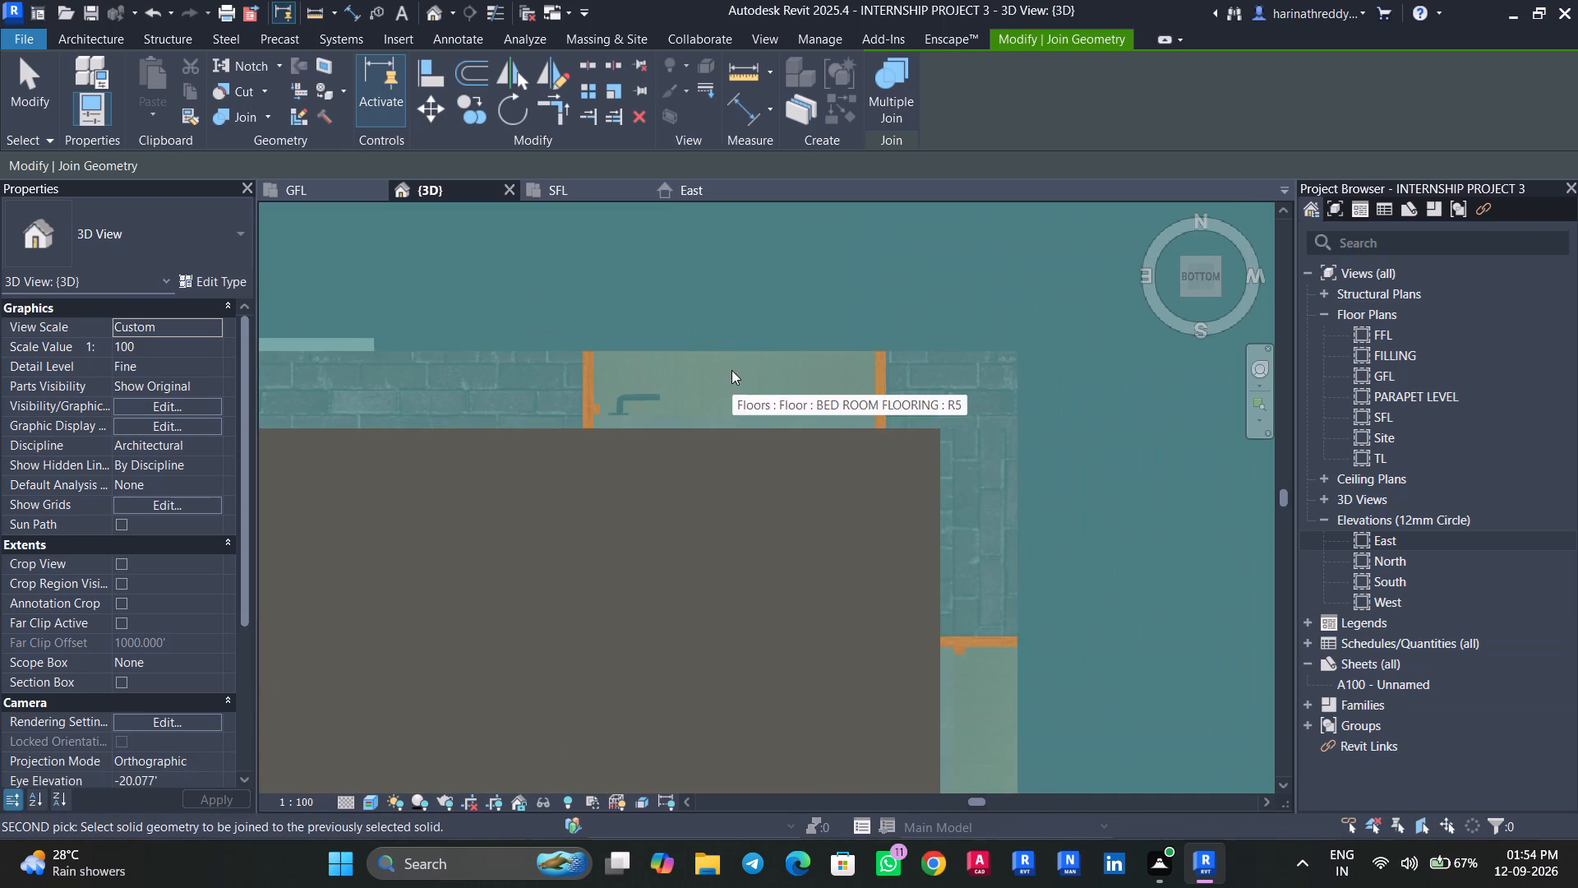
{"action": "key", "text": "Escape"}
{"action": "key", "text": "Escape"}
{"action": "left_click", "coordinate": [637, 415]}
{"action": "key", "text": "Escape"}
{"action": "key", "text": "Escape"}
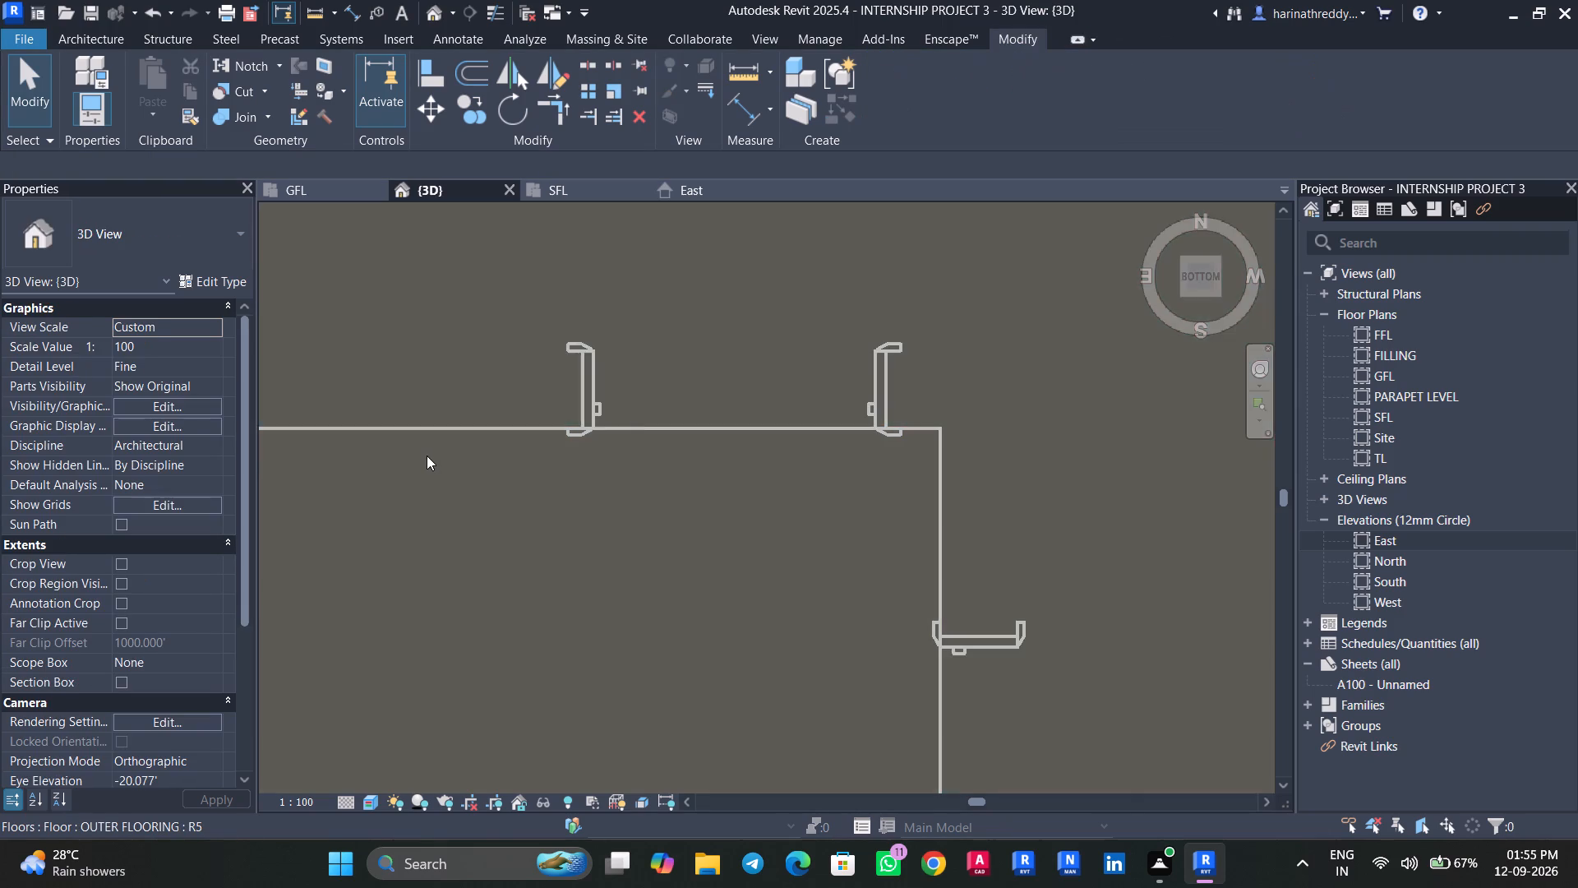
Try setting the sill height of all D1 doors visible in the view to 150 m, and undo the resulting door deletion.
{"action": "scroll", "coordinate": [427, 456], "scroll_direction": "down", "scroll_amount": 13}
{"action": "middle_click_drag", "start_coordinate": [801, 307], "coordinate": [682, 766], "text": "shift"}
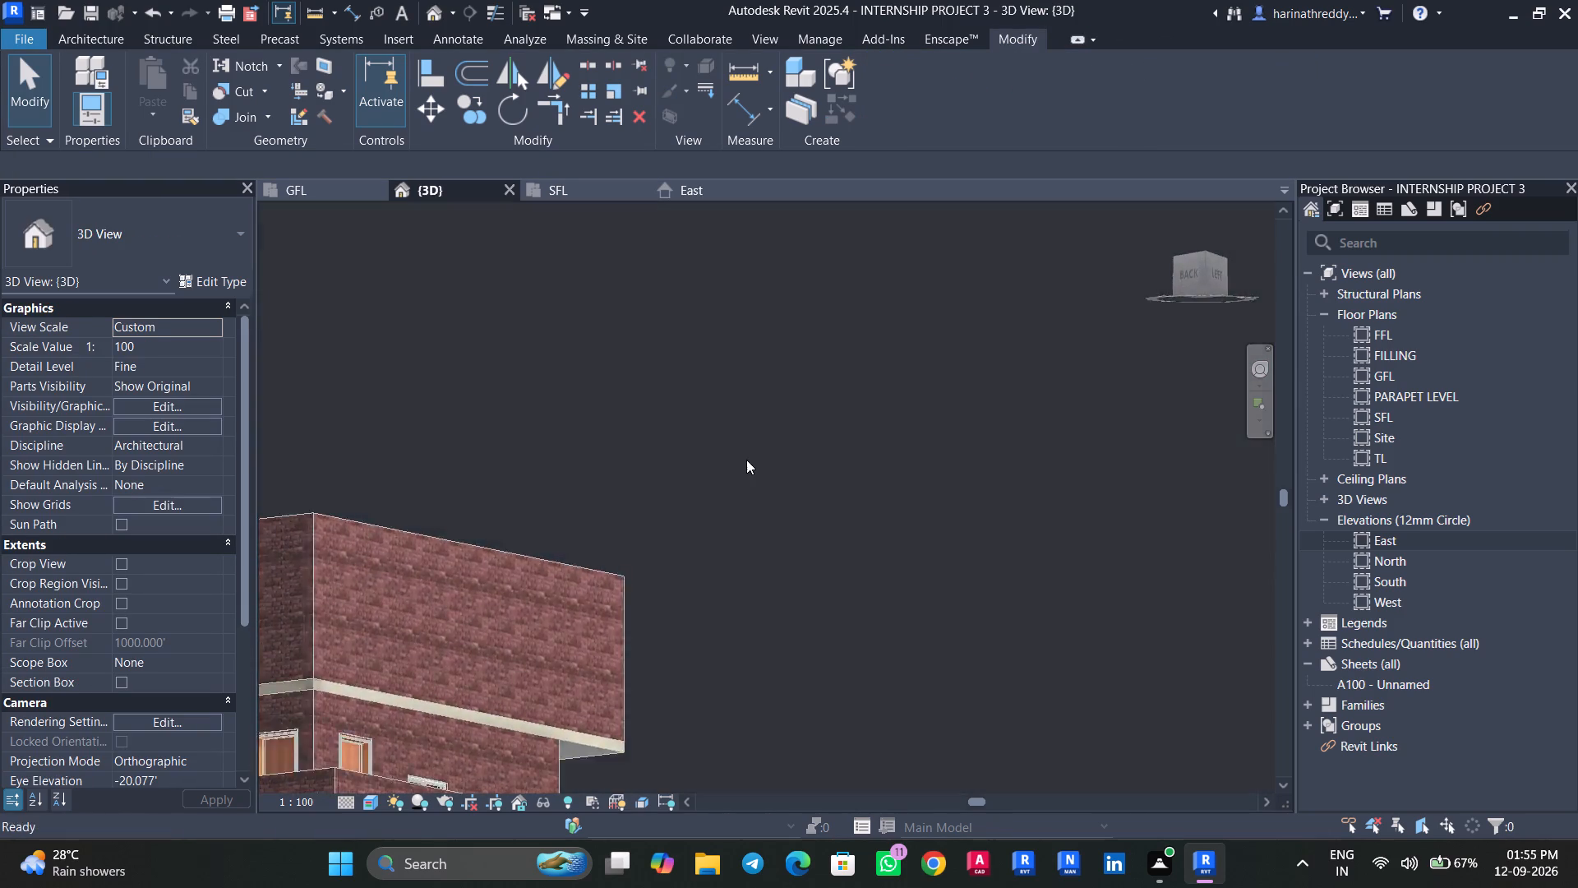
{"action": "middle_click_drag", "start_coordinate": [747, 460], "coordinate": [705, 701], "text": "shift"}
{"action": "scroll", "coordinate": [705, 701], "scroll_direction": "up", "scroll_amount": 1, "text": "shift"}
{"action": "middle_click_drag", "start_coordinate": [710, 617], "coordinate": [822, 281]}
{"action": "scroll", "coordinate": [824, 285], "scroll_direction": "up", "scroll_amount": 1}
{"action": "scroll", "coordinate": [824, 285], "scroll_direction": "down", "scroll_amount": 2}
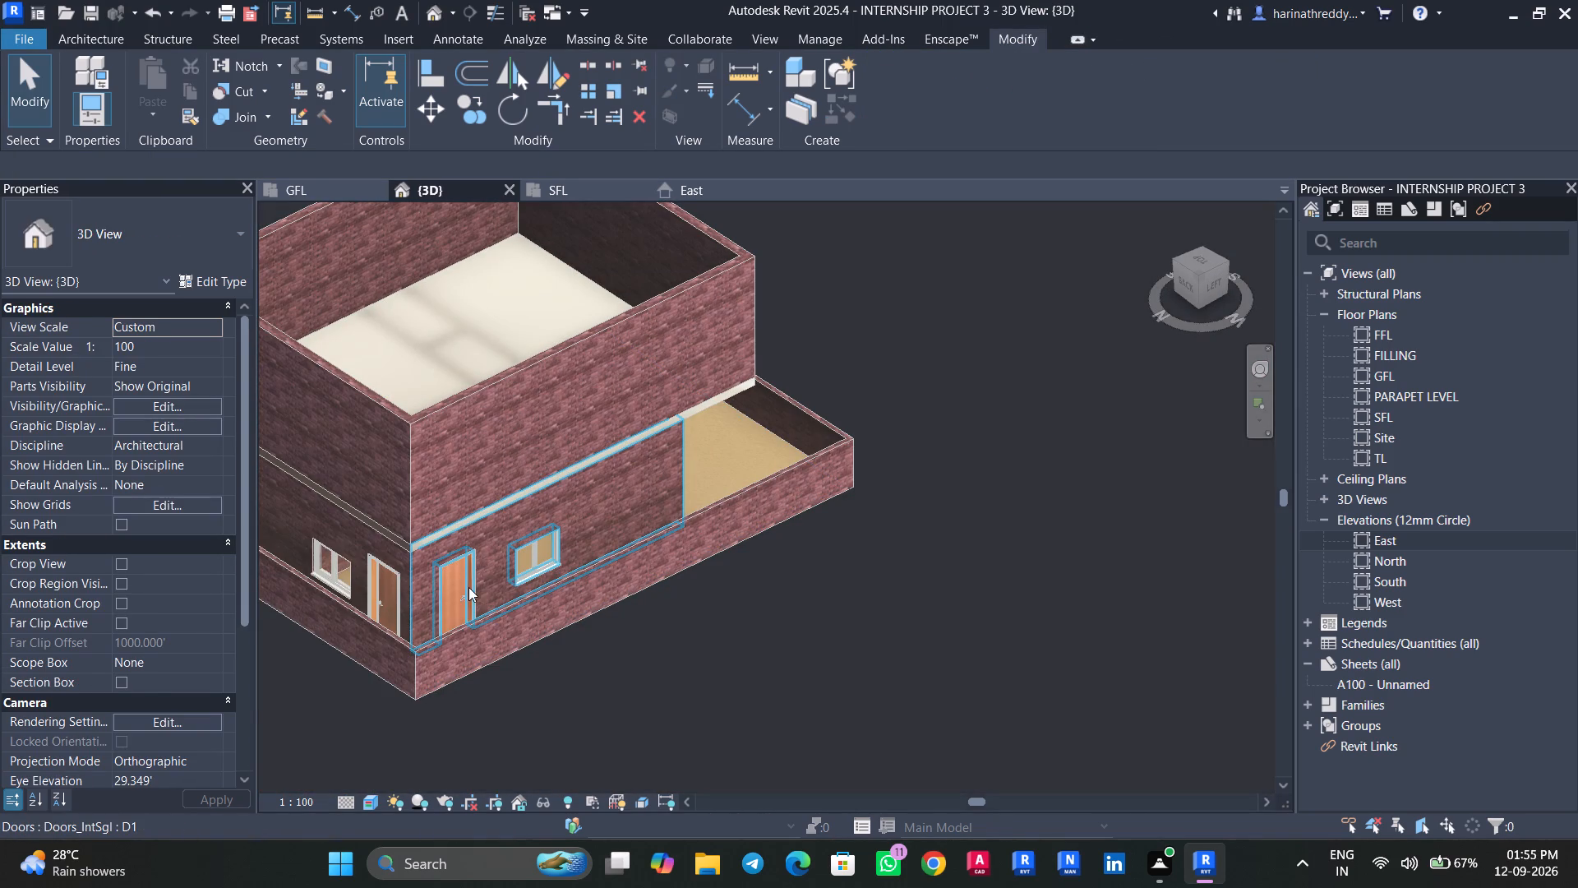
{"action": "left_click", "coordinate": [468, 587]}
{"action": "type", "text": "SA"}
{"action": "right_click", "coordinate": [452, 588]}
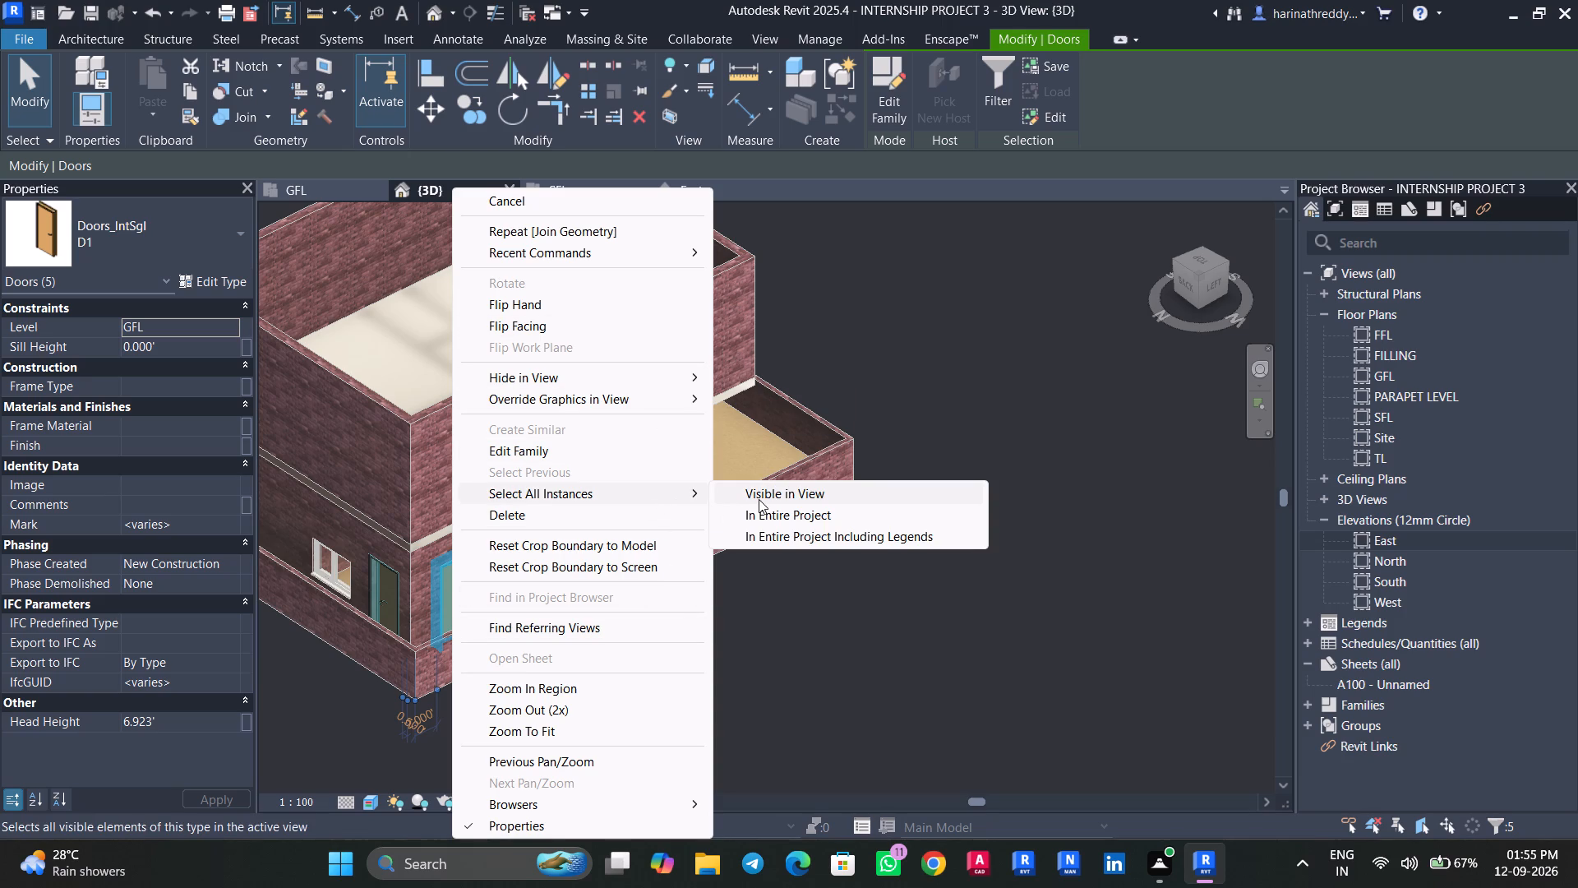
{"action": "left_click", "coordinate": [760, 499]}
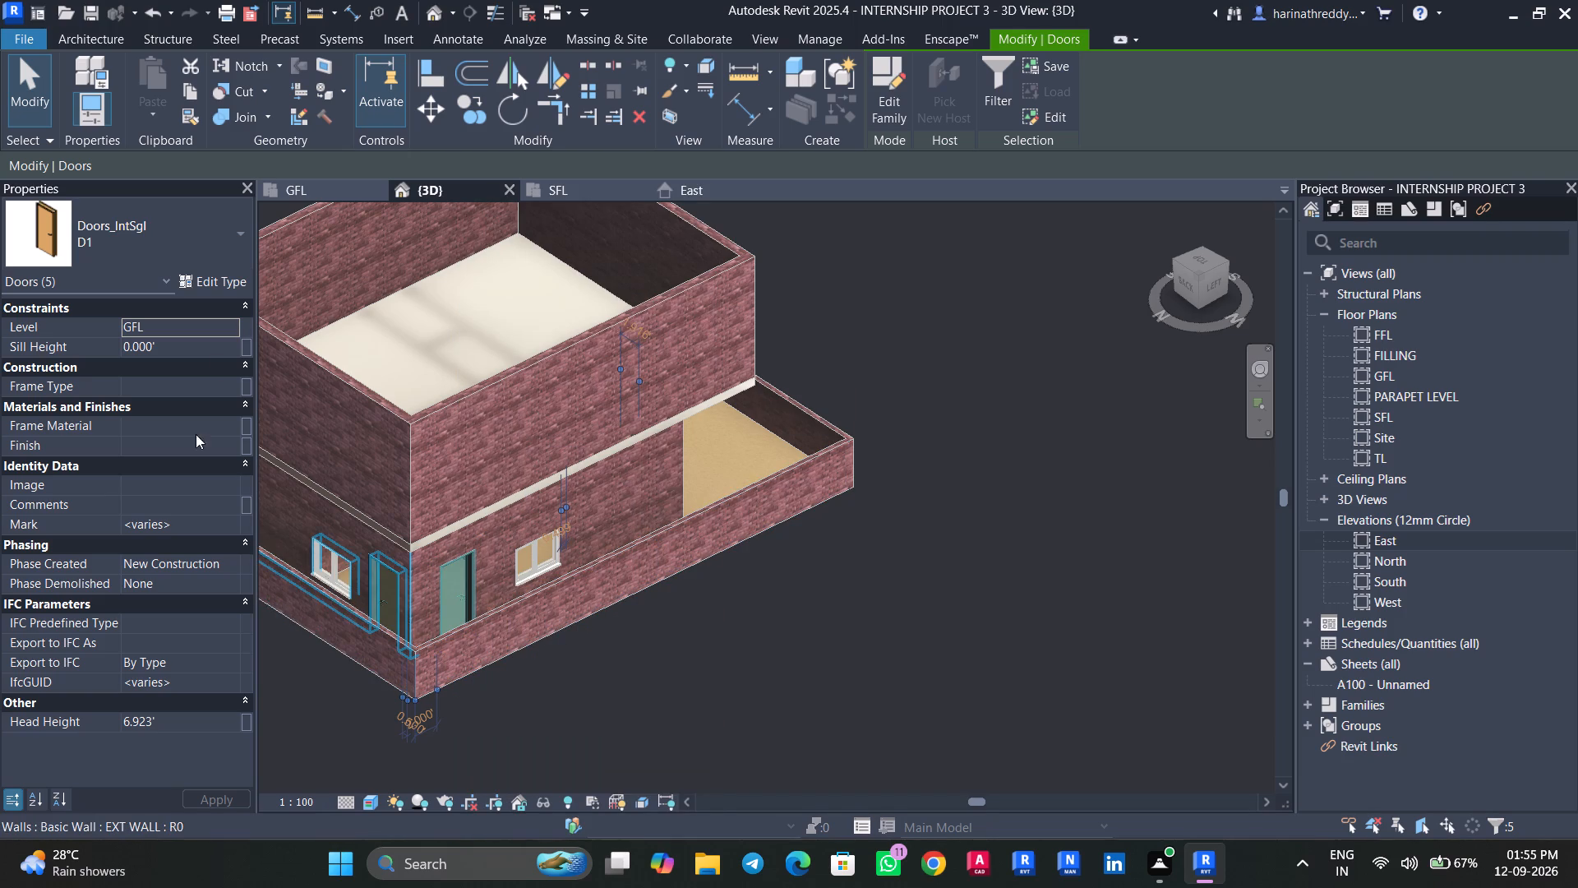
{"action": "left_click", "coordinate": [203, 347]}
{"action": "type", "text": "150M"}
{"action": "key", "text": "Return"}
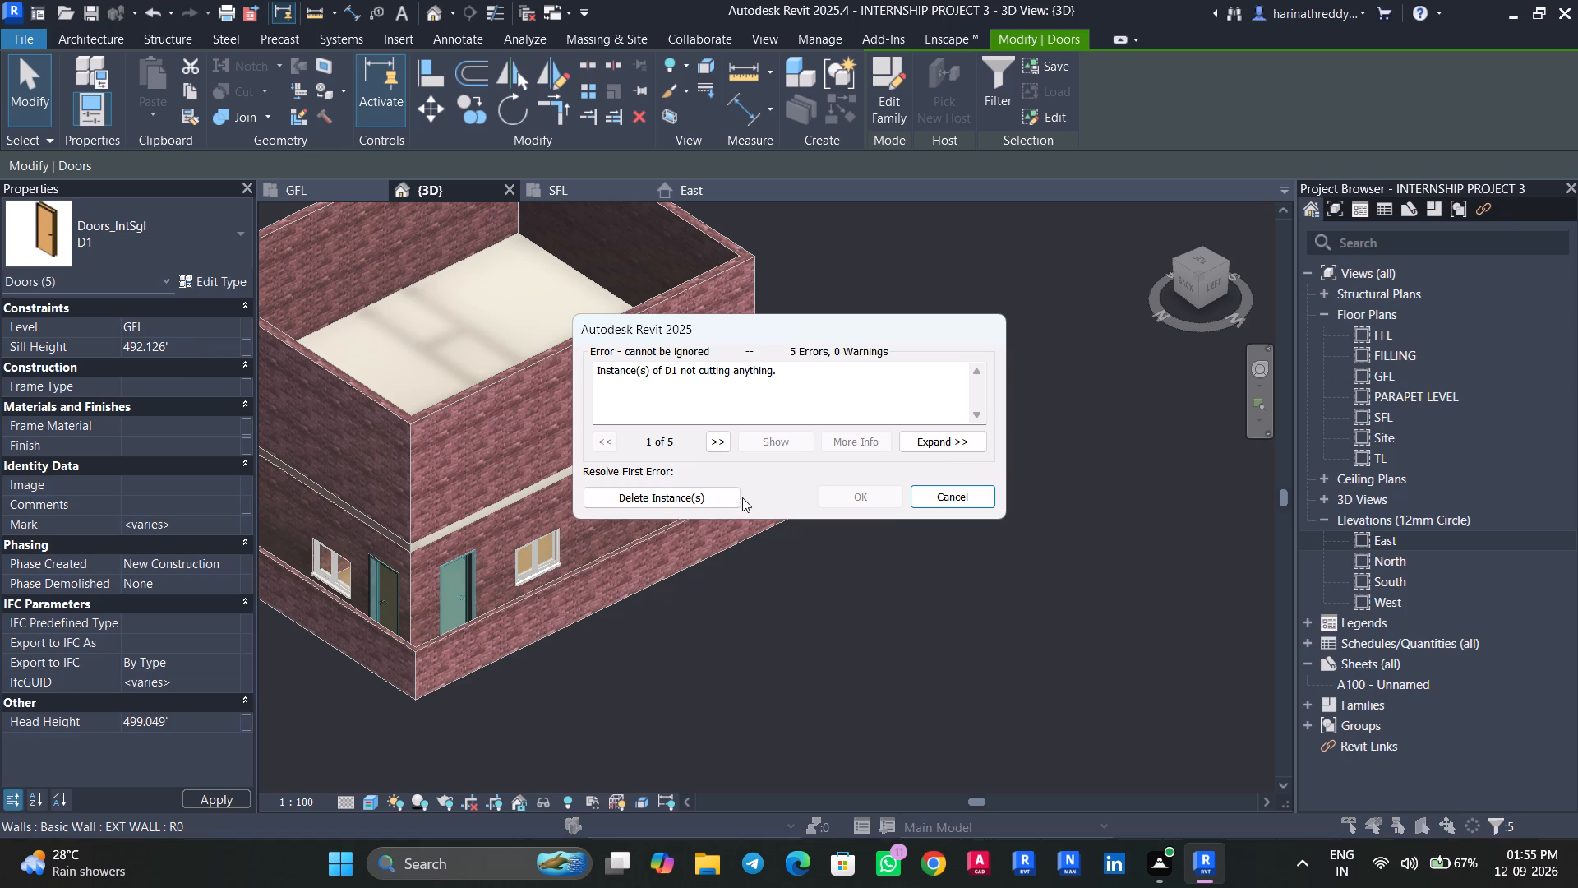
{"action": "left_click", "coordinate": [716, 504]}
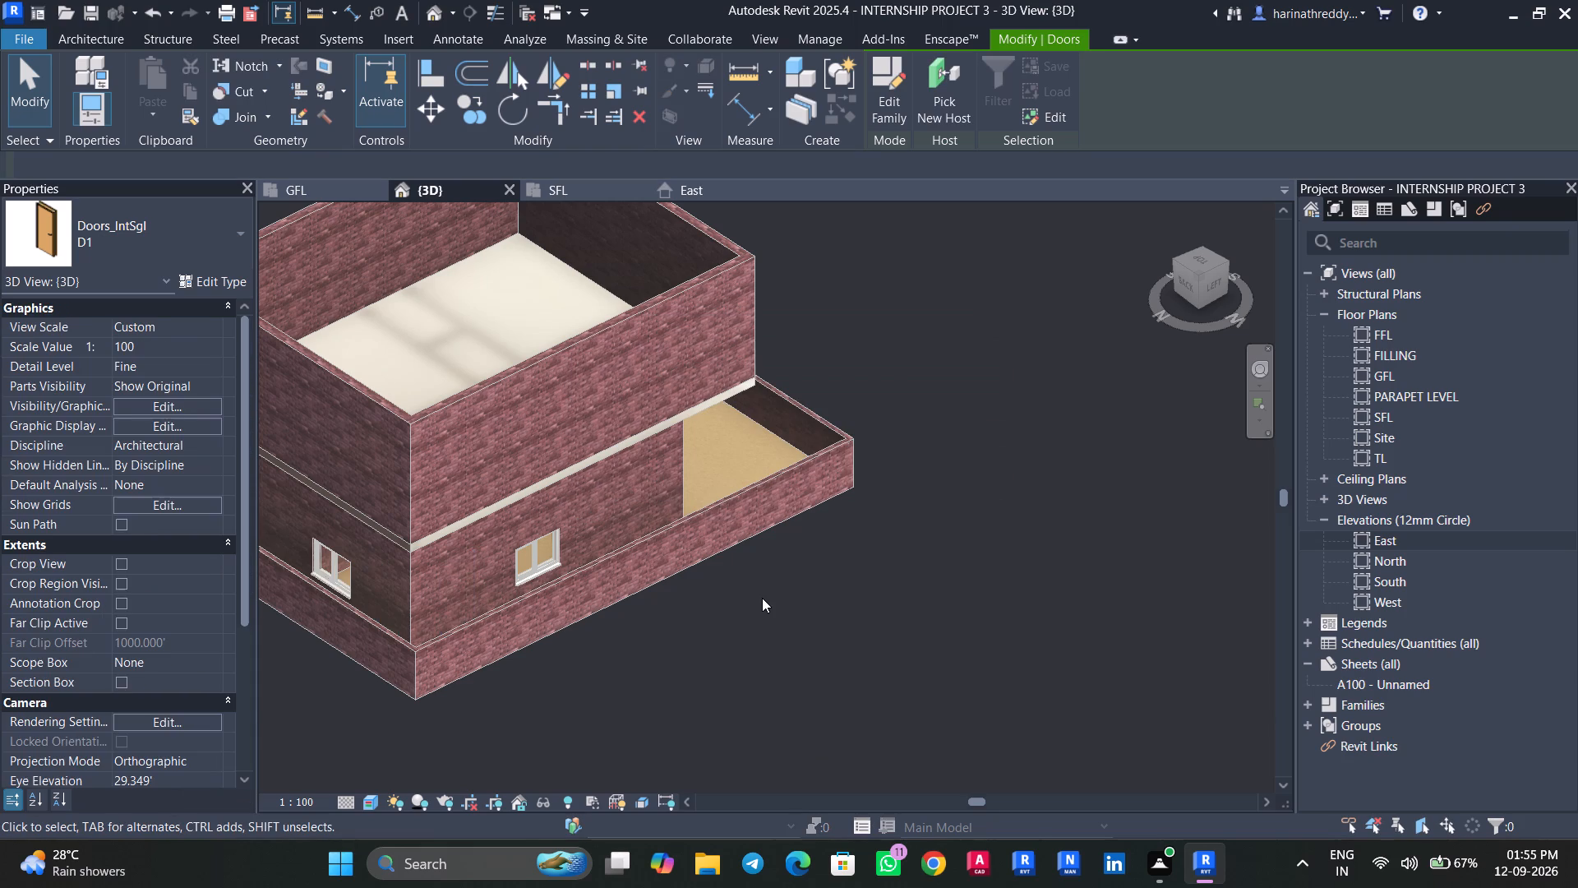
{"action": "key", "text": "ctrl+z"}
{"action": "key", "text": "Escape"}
Set the sill height of the D1 door beside the window in the recessed southwest corner to 150 mm.
{"action": "scroll", "coordinate": [551, 591], "scroll_direction": "up", "scroll_amount": 3}
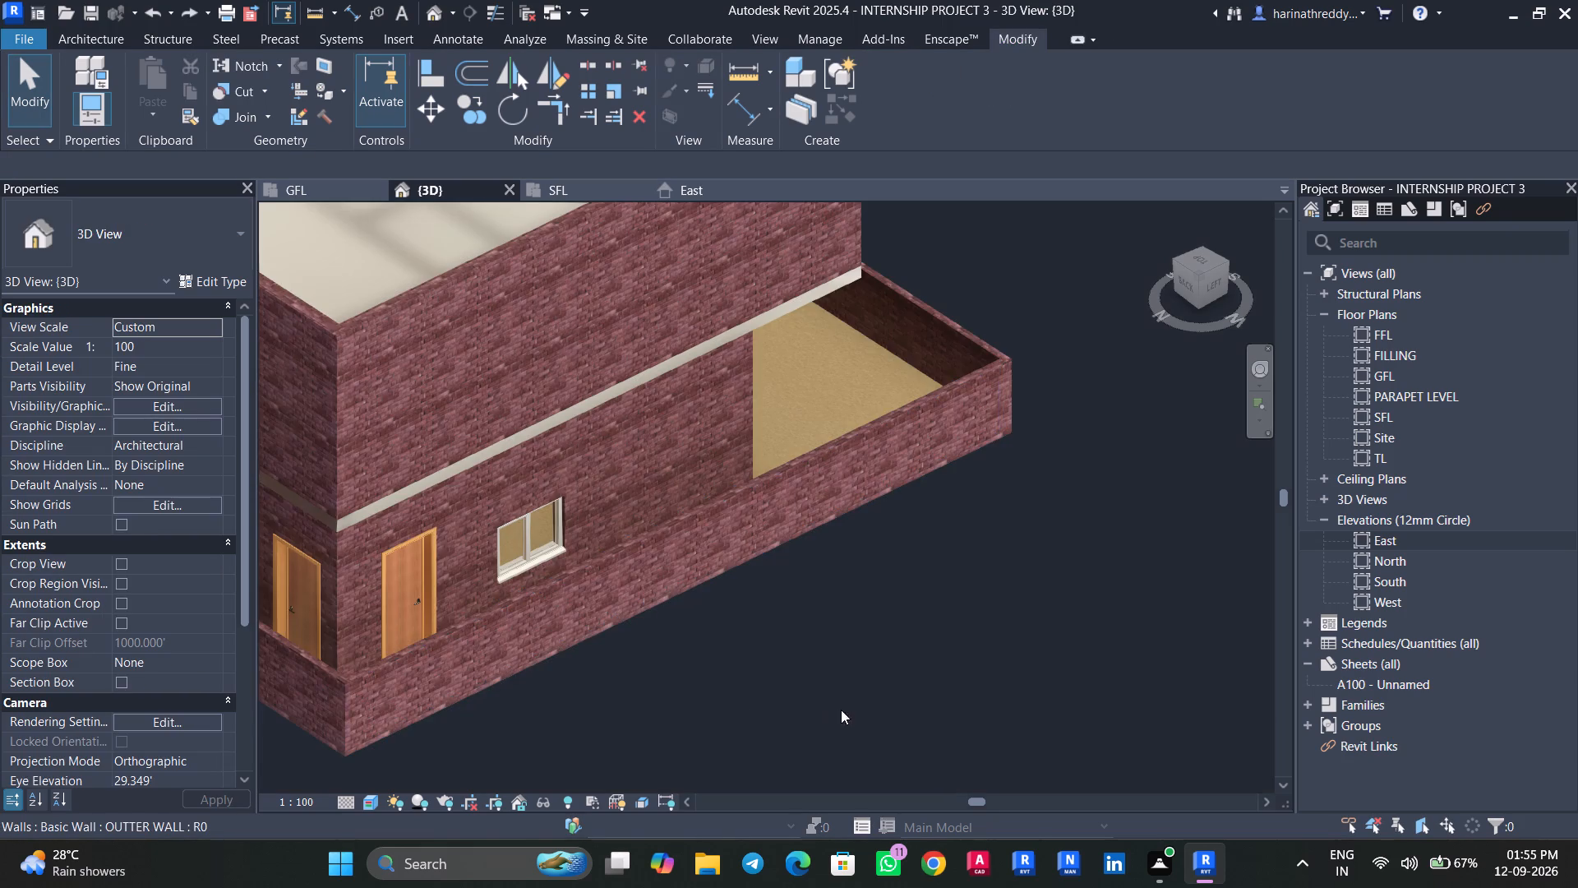
{"action": "scroll", "coordinate": [841, 707], "scroll_direction": "up", "scroll_amount": 1, "text": "shift"}
{"action": "middle_click_drag", "start_coordinate": [841, 706], "coordinate": [714, 458], "text": "shift"}
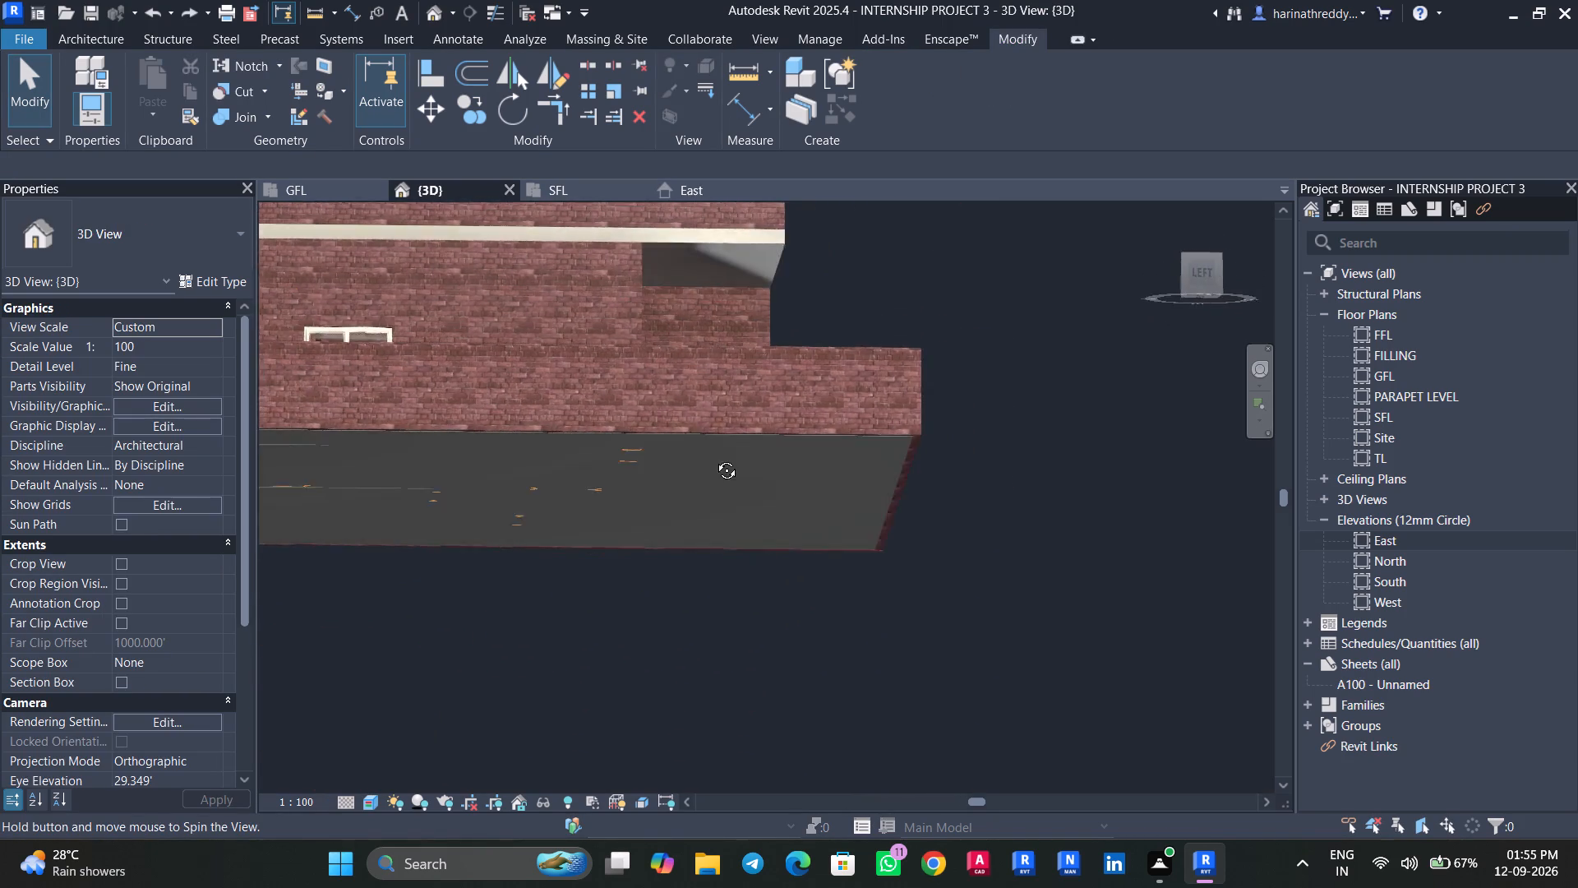
{"action": "middle_click_drag", "start_coordinate": [714, 458], "coordinate": [651, 710], "text": "shift"}
{"action": "middle_click_drag", "start_coordinate": [890, 673], "coordinate": [1001, 602]}
{"action": "middle_click_drag", "start_coordinate": [991, 600], "coordinate": [780, 622], "text": "shift"}
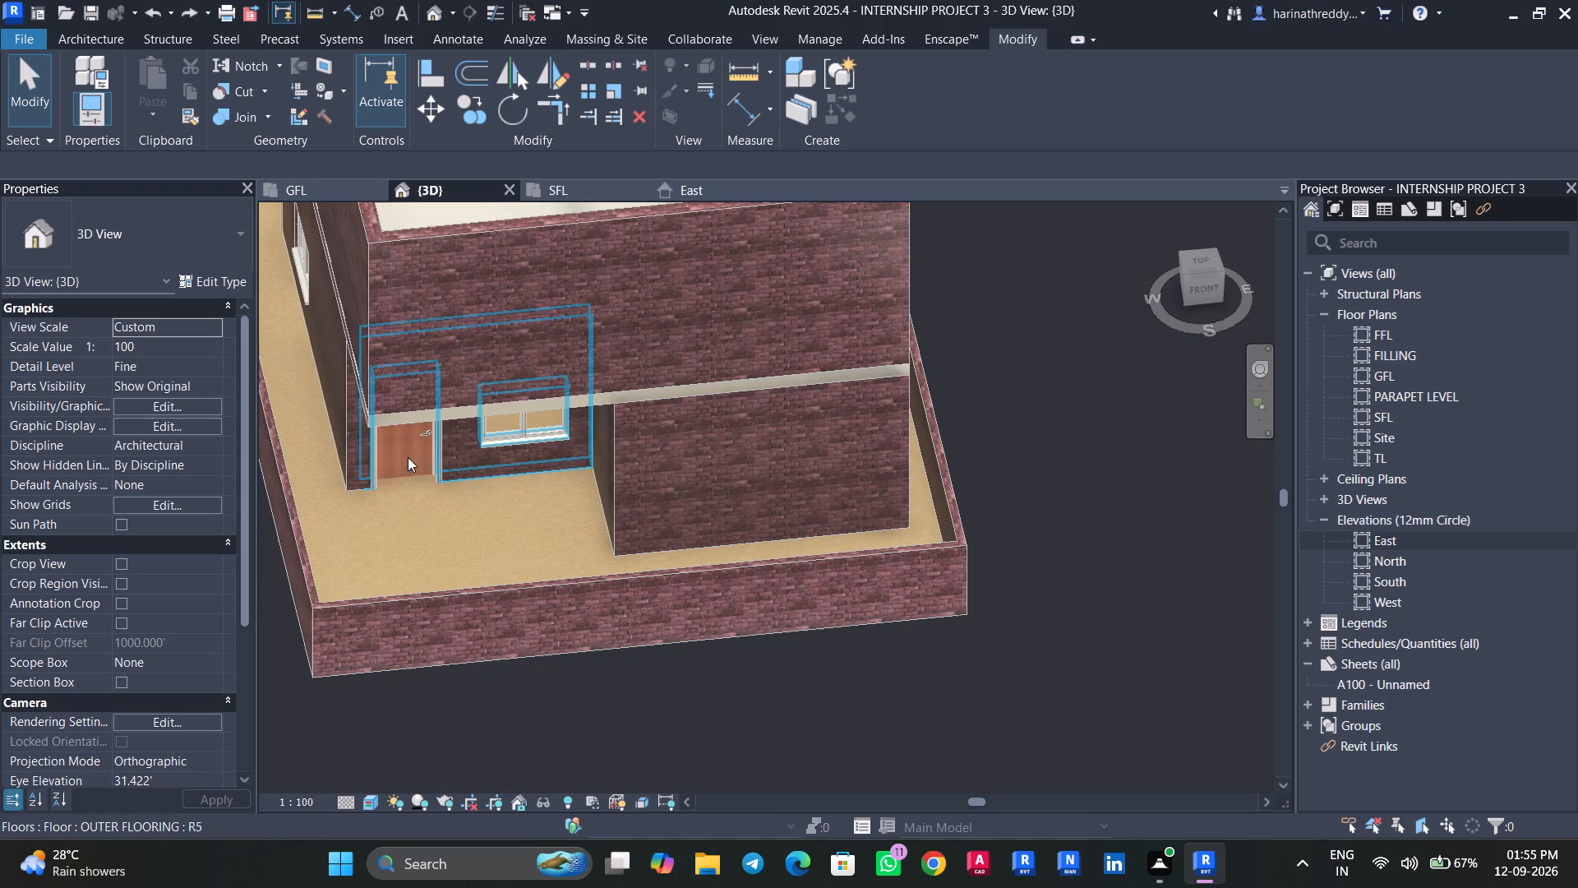
{"action": "scroll", "coordinate": [449, 489], "scroll_direction": "up", "scroll_amount": 3}
{"action": "scroll", "coordinate": [449, 489], "scroll_direction": "down", "scroll_amount": 1}
{"action": "scroll", "coordinate": [449, 489], "scroll_direction": "up", "scroll_amount": 7}
{"action": "middle_click_drag", "start_coordinate": [449, 478], "coordinate": [445, 407], "text": "shift"}
{"action": "left_click", "coordinate": [346, 358]}
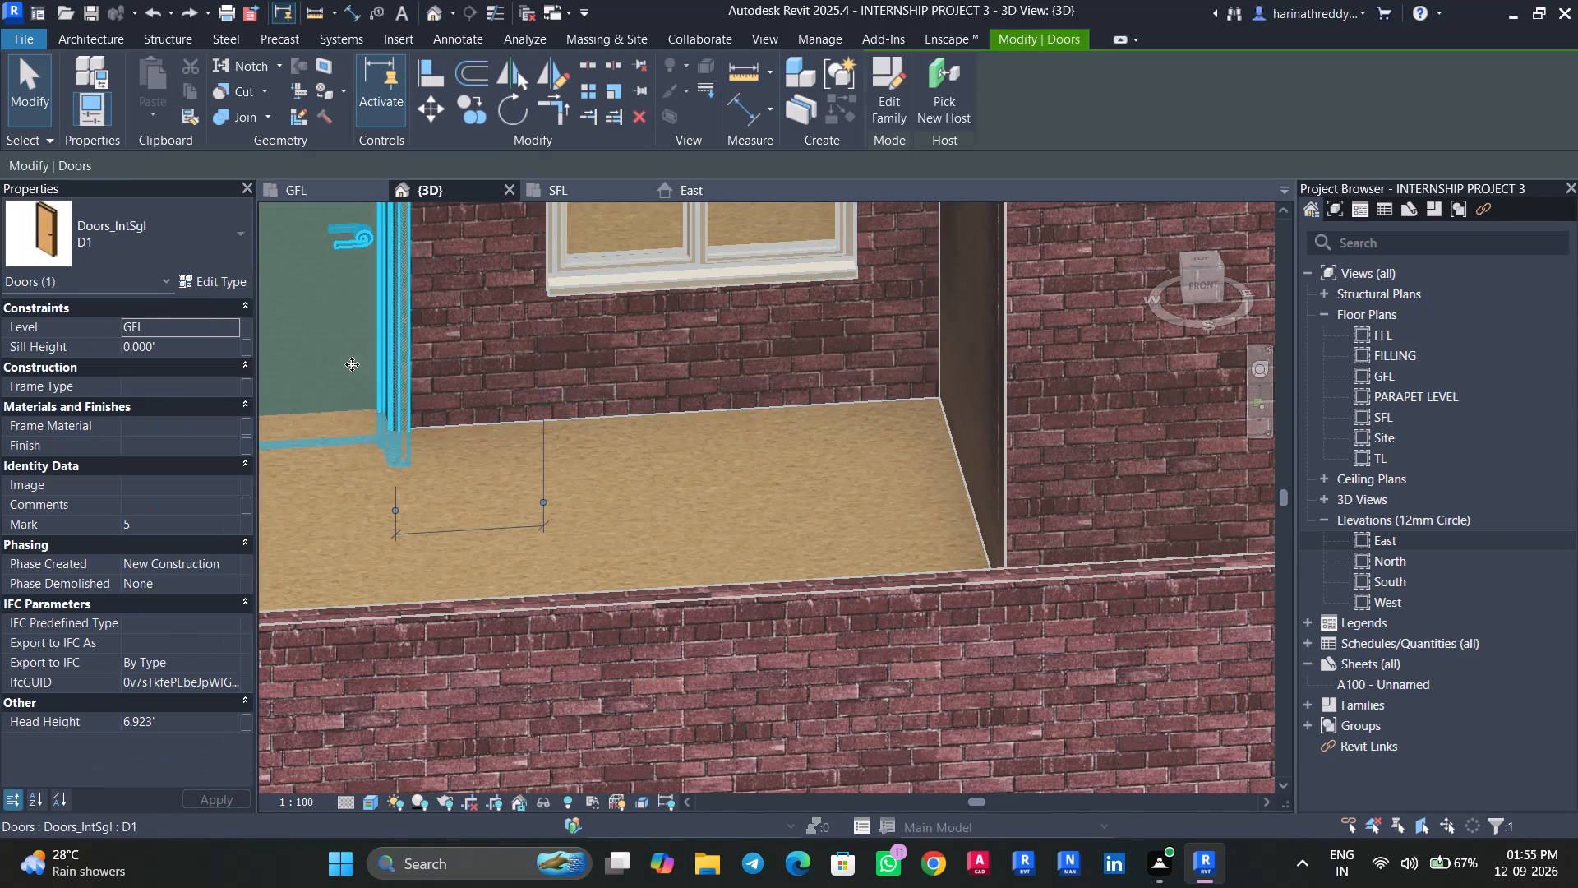
{"action": "scroll", "coordinate": [352, 364], "scroll_direction": "up", "scroll_amount": 1}
{"action": "middle_click_drag", "start_coordinate": [358, 369], "coordinate": [634, 483]}
{"action": "left_click", "coordinate": [191, 354]}
{"action": "type", "text": "150"}
{"action": "type", "text": "MM"}
{"action": "key", "text": "Return"}
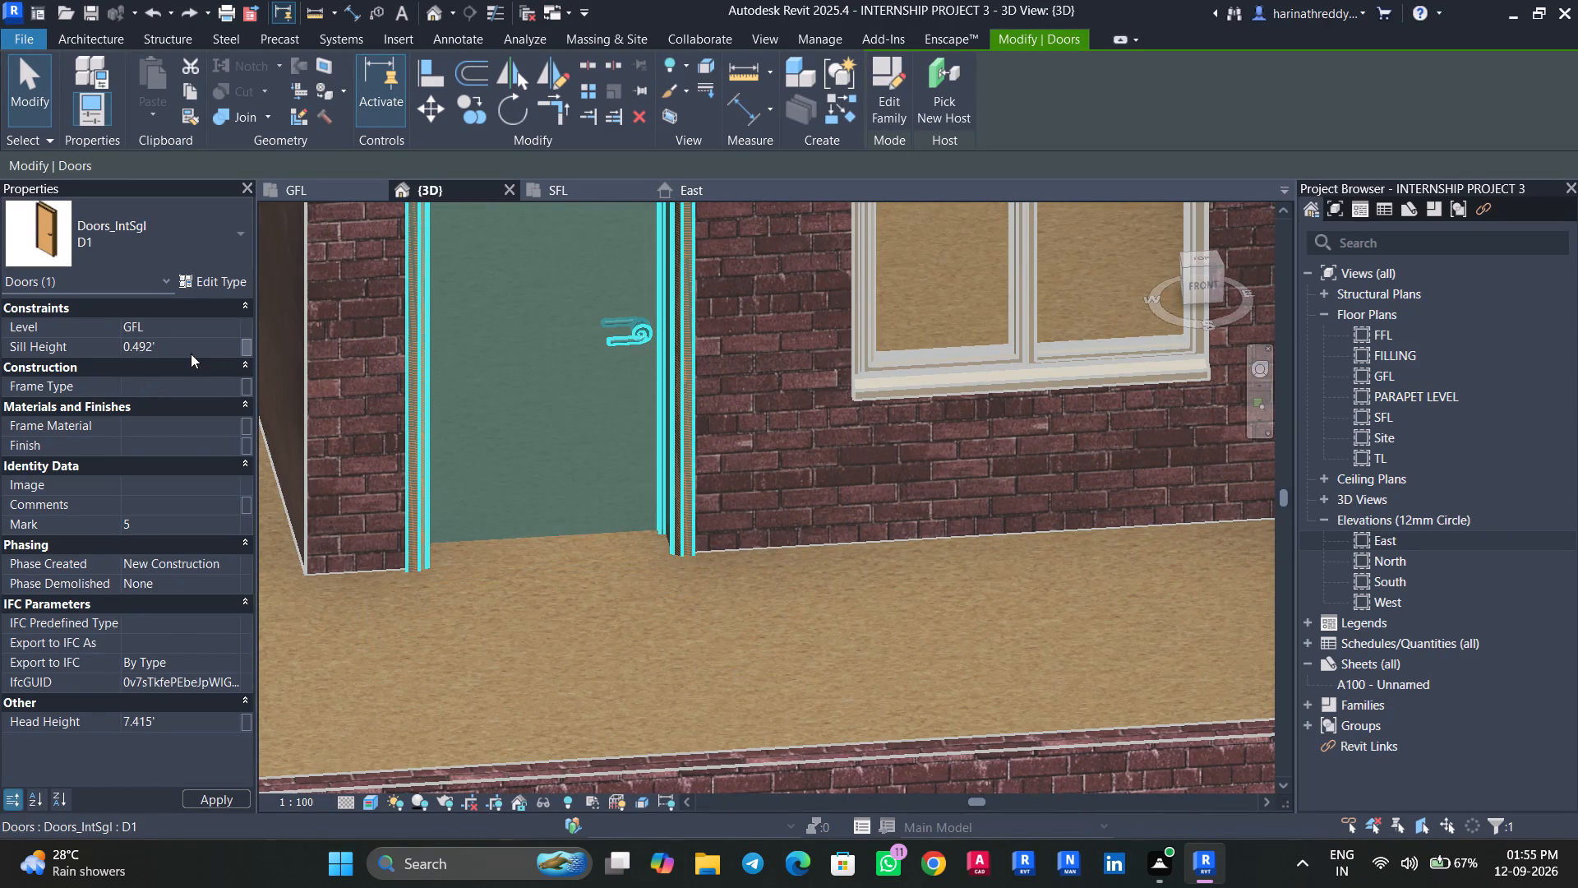
{"action": "key", "text": "Escape"}
{"action": "key", "text": "Escape"}
Set the sill height of the D1 door at the north end of the west exterior wall to 150 mm.
{"action": "scroll", "coordinate": [639, 603], "scroll_direction": "down", "scroll_amount": 5}
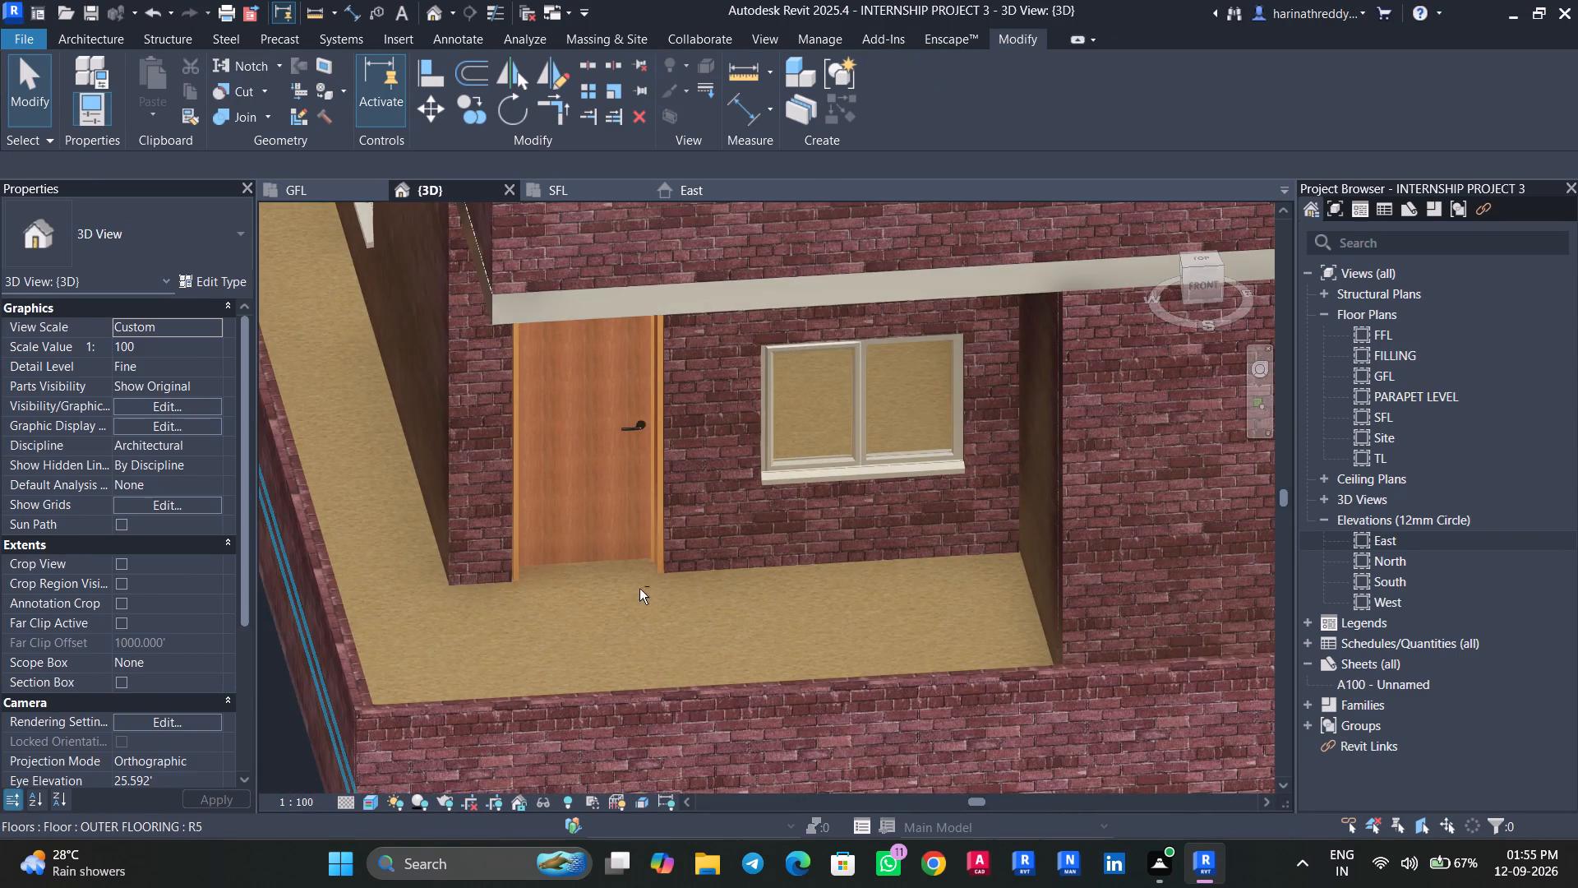
{"action": "middle_click_drag", "start_coordinate": [639, 589], "coordinate": [693, 581], "text": "shift"}
{"action": "scroll", "coordinate": [687, 582], "scroll_direction": "down", "scroll_amount": 2}
{"action": "scroll", "coordinate": [687, 582], "scroll_direction": "up", "scroll_amount": 1}
{"action": "scroll", "coordinate": [687, 582], "scroll_direction": "down", "scroll_amount": 1}
{"action": "left_click", "coordinate": [360, 320]}
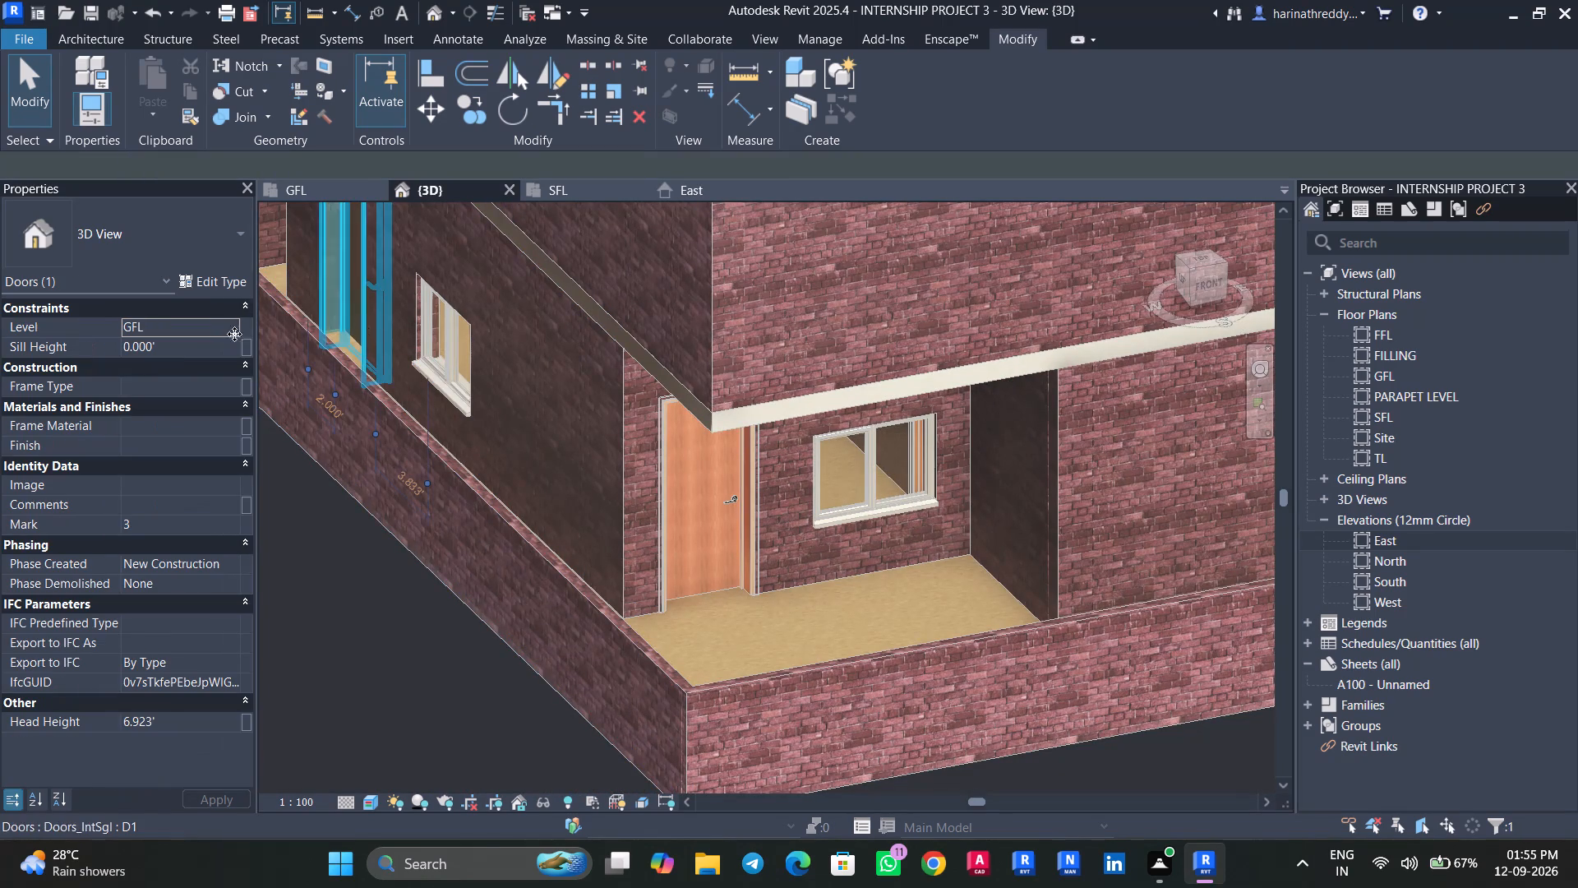
{"action": "left_click", "coordinate": [182, 344]}
{"action": "type", "text": "150MM"}
{"action": "key", "text": "Return"}
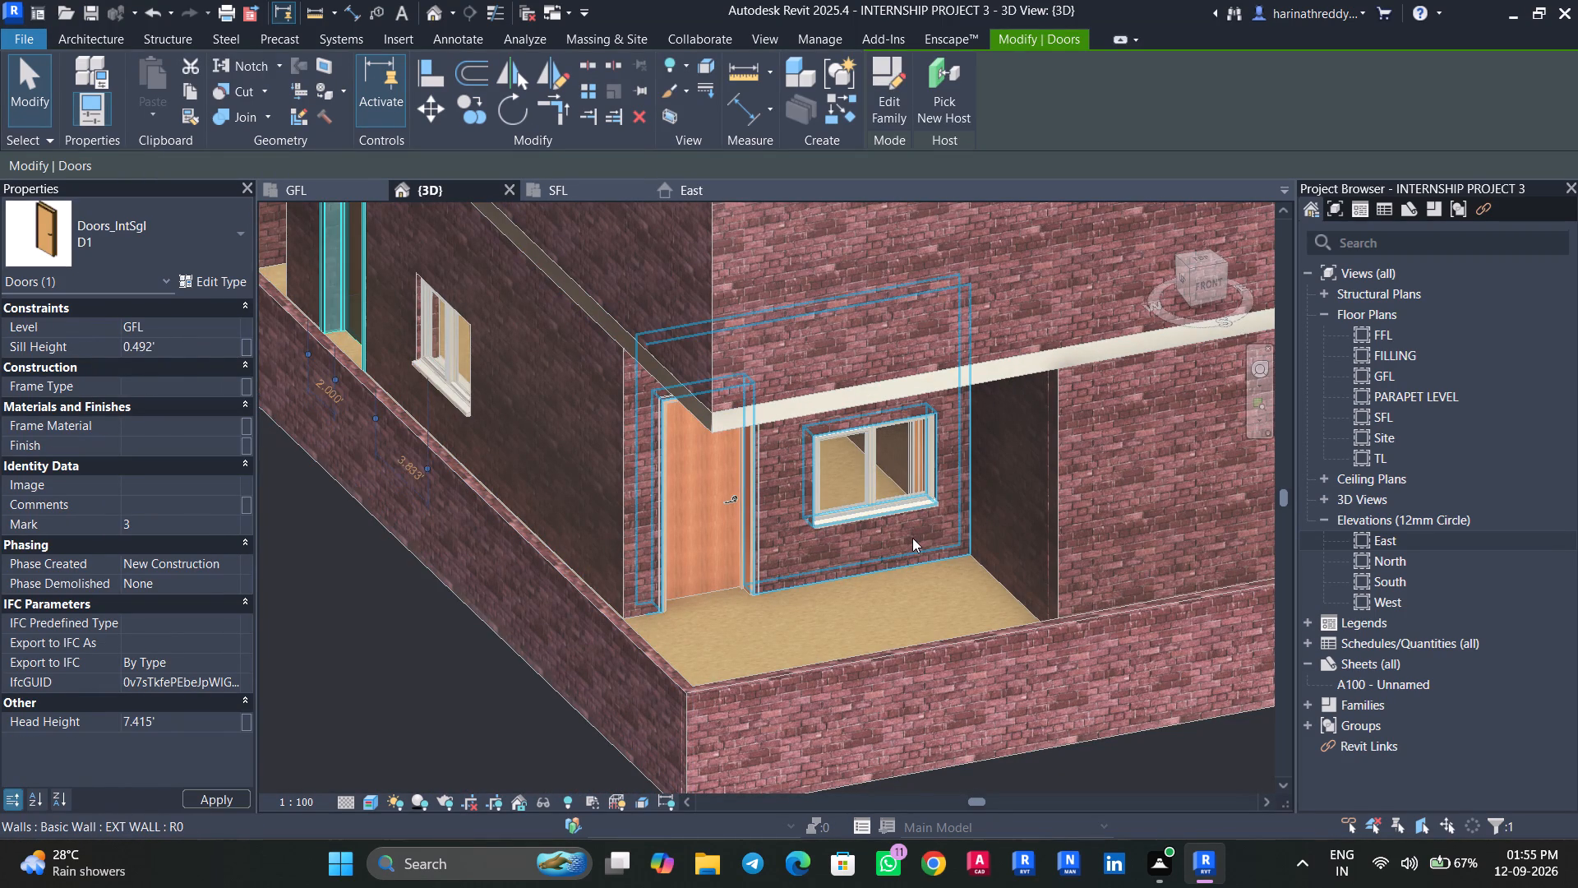
{"action": "key", "text": "Escape"}
Enable the 3D view's section box and pull its north face inward to cut through the northern rooms.
{"action": "middle_click_drag", "start_coordinate": [978, 565], "coordinate": [582, 587], "text": "shift"}
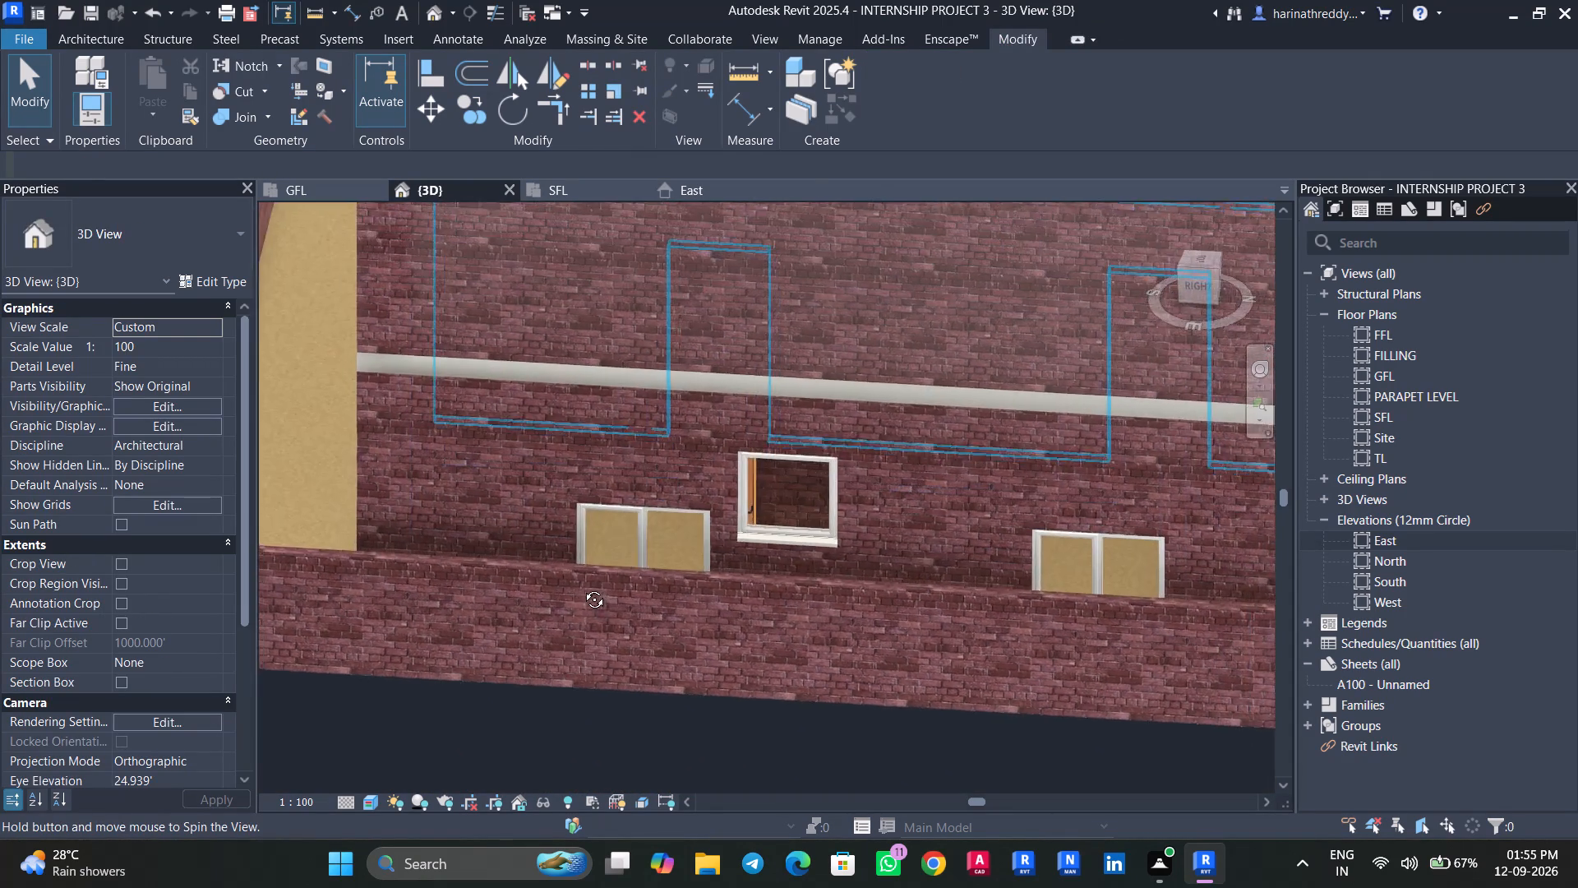
{"action": "middle_click_drag", "start_coordinate": [582, 587], "coordinate": [340, 500], "text": "shift"}
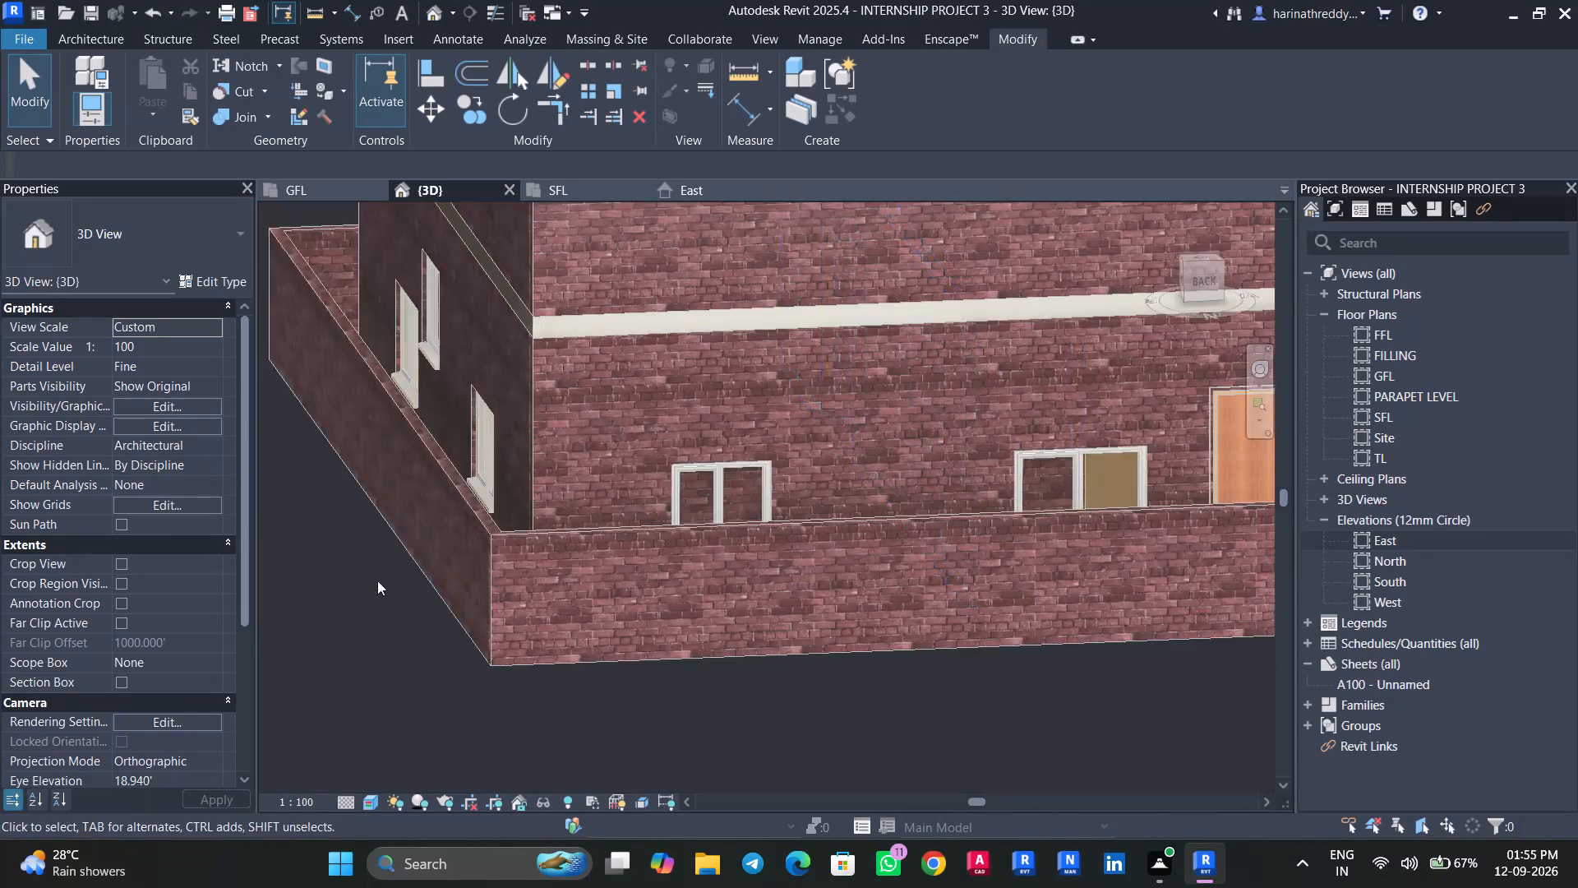
{"action": "scroll", "coordinate": [385, 598], "scroll_direction": "down", "scroll_amount": 3}
{"action": "left_click", "coordinate": [121, 684]}
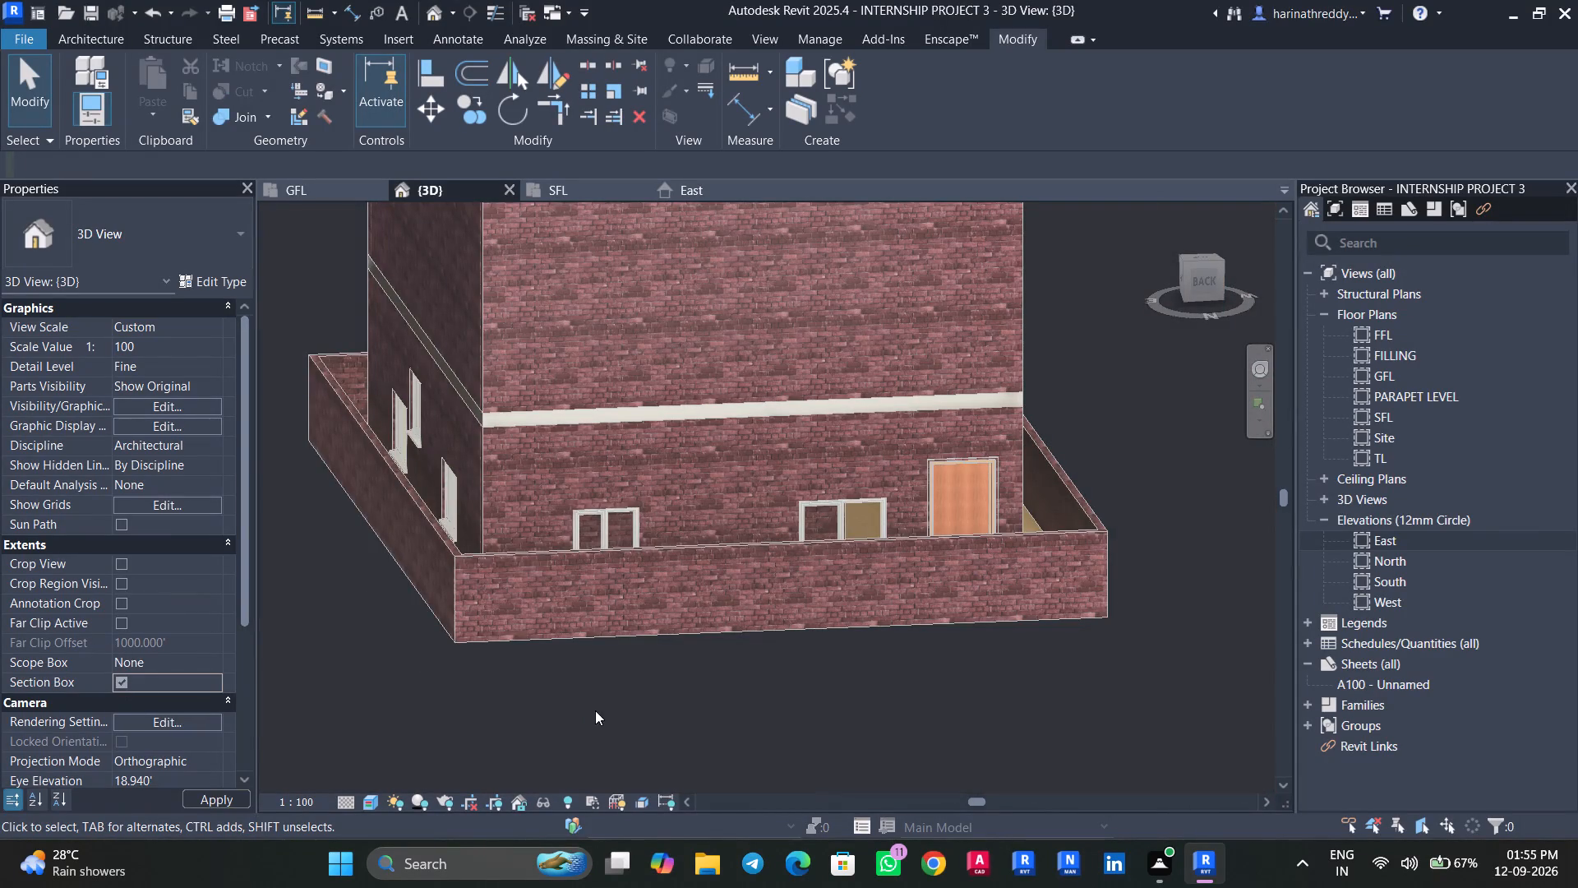
{"action": "scroll", "coordinate": [595, 710], "scroll_direction": "down", "scroll_amount": 3}
{"action": "middle_click_drag", "start_coordinate": [785, 699], "coordinate": [472, 699], "text": "shift"}
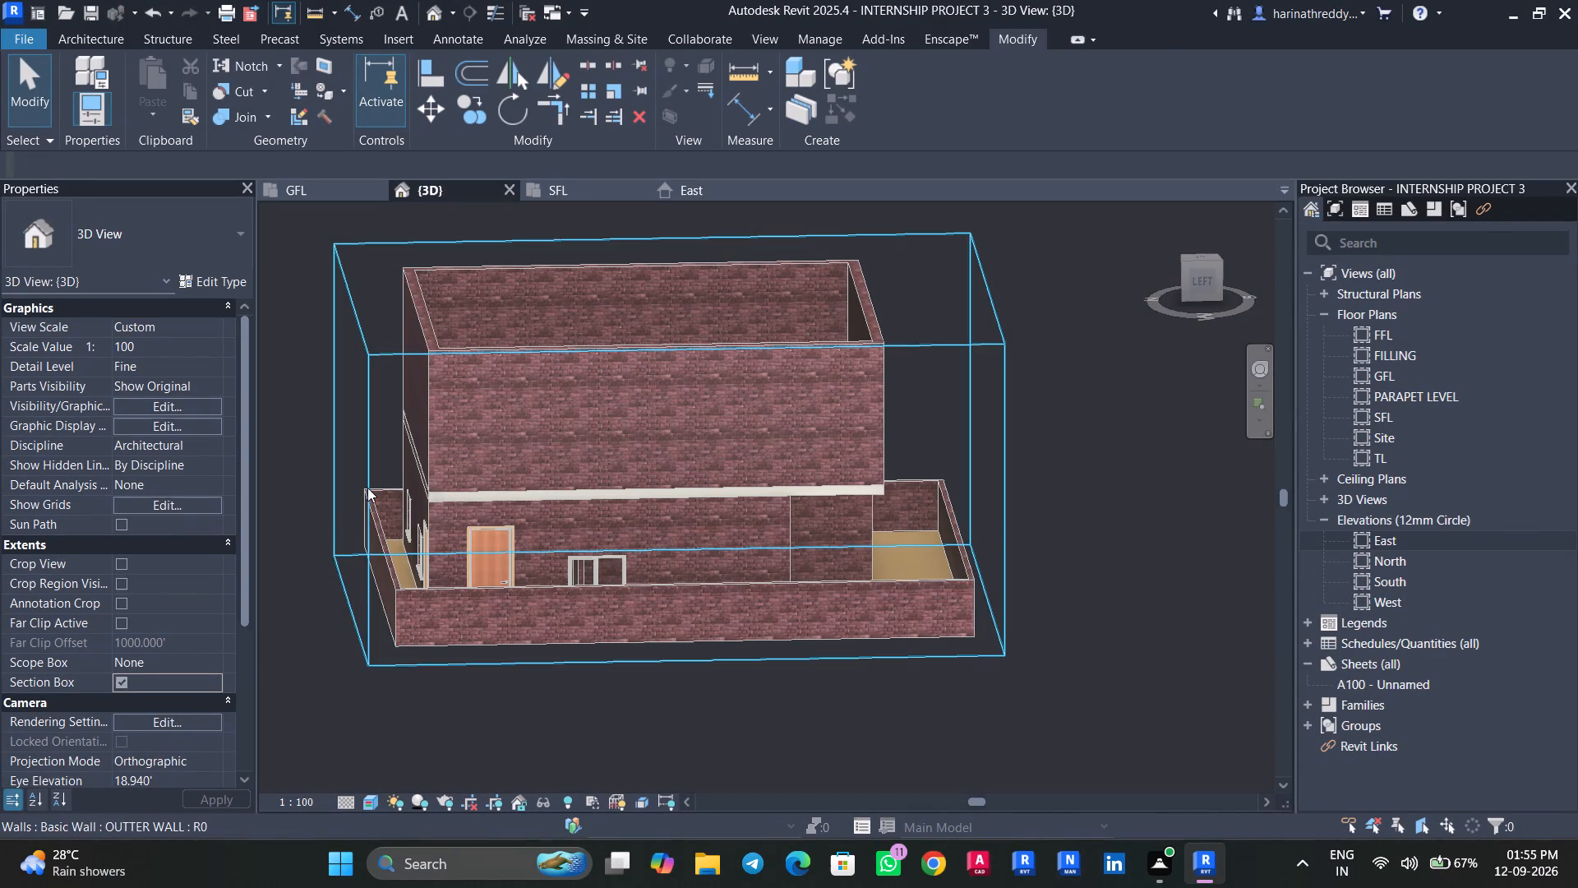
{"action": "left_click", "coordinate": [367, 488]}
{"action": "left_click_drag", "start_coordinate": [350, 453], "coordinate": [454, 479]}
{"action": "scroll", "coordinate": [419, 567], "scroll_direction": "up", "scroll_amount": 3}
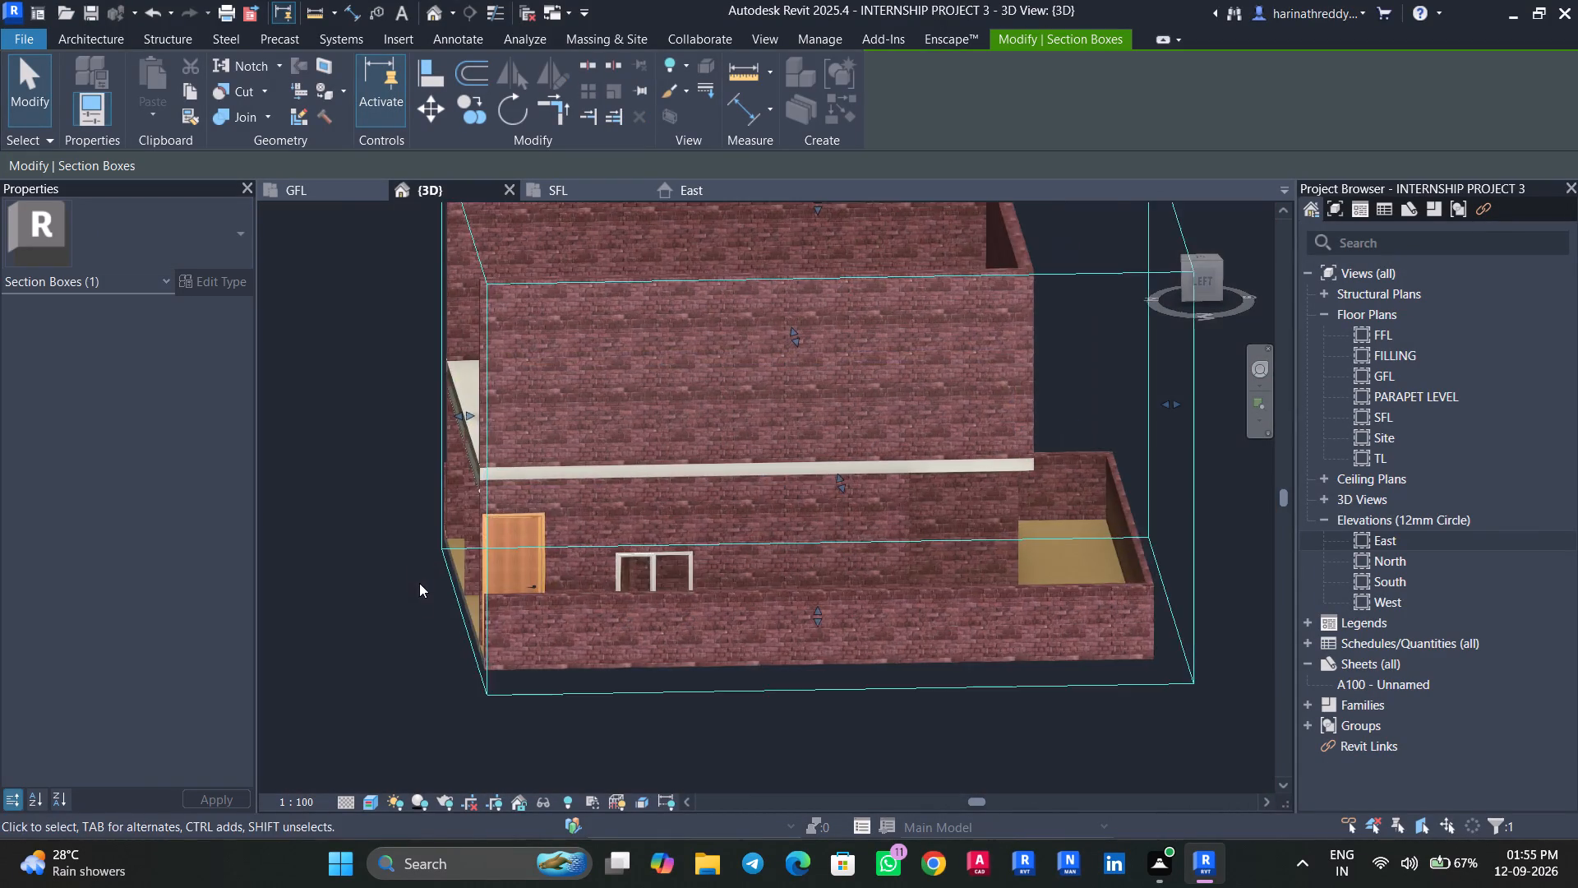
Set the sill height of the D1 door in the northwest room's partition to 150 mm.
{"action": "middle_click_drag", "start_coordinate": [431, 615], "coordinate": [602, 654], "text": "shift"}
{"action": "scroll", "coordinate": [524, 656], "scroll_direction": "up", "scroll_amount": 1, "text": "shift"}
{"action": "left_click", "coordinate": [743, 622]}
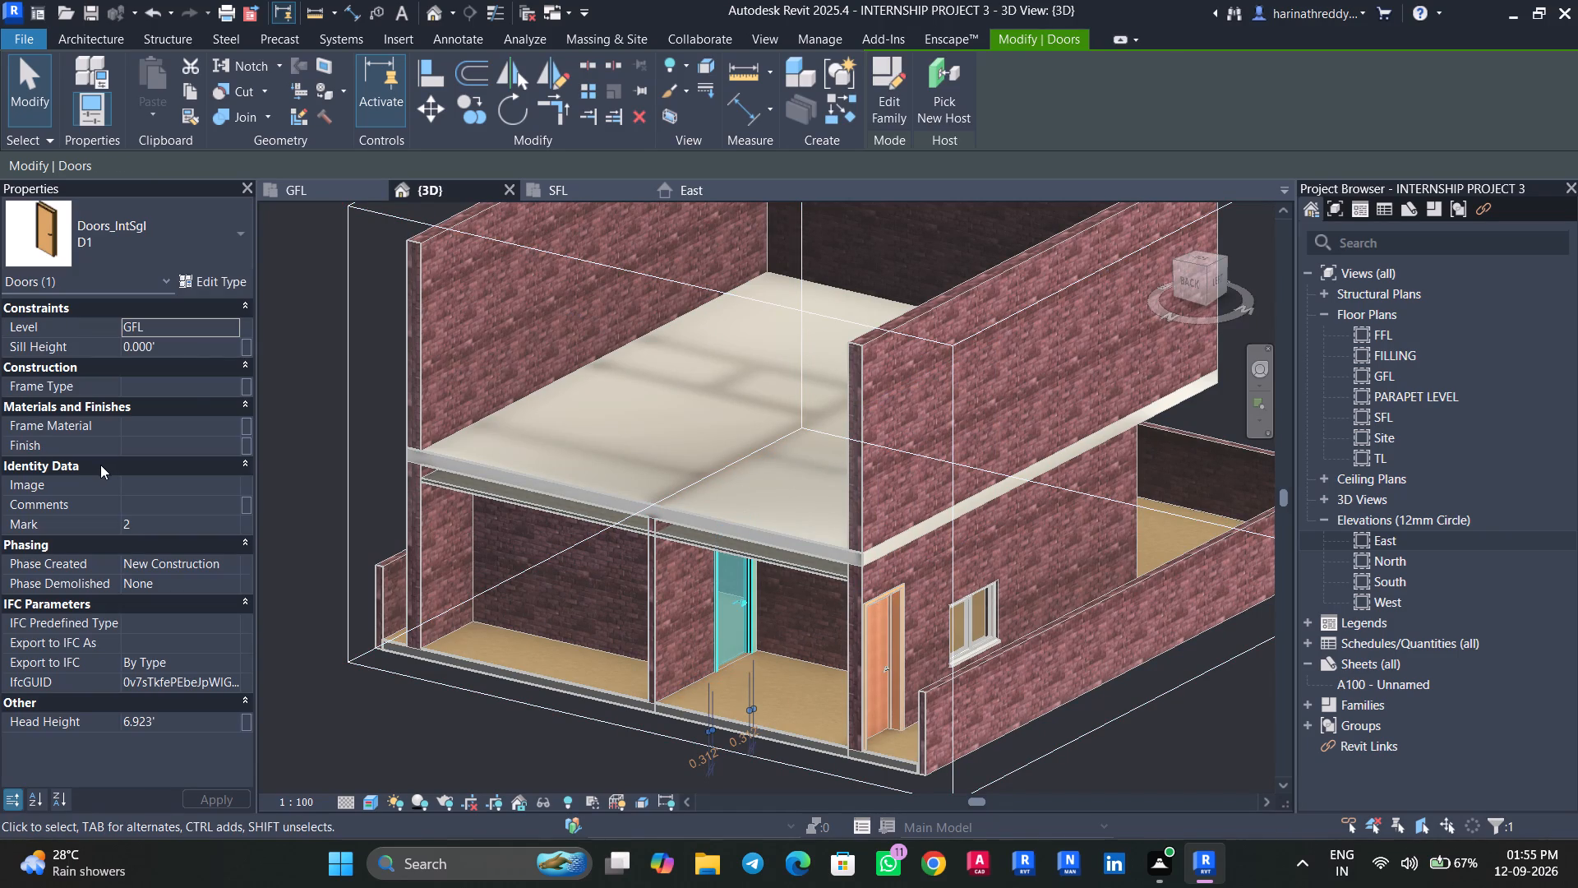
{"action": "left_click", "coordinate": [195, 340]}
{"action": "type", "text": "150MM"}
{"action": "key", "text": "Return"}
{"action": "key", "text": "Escape"}
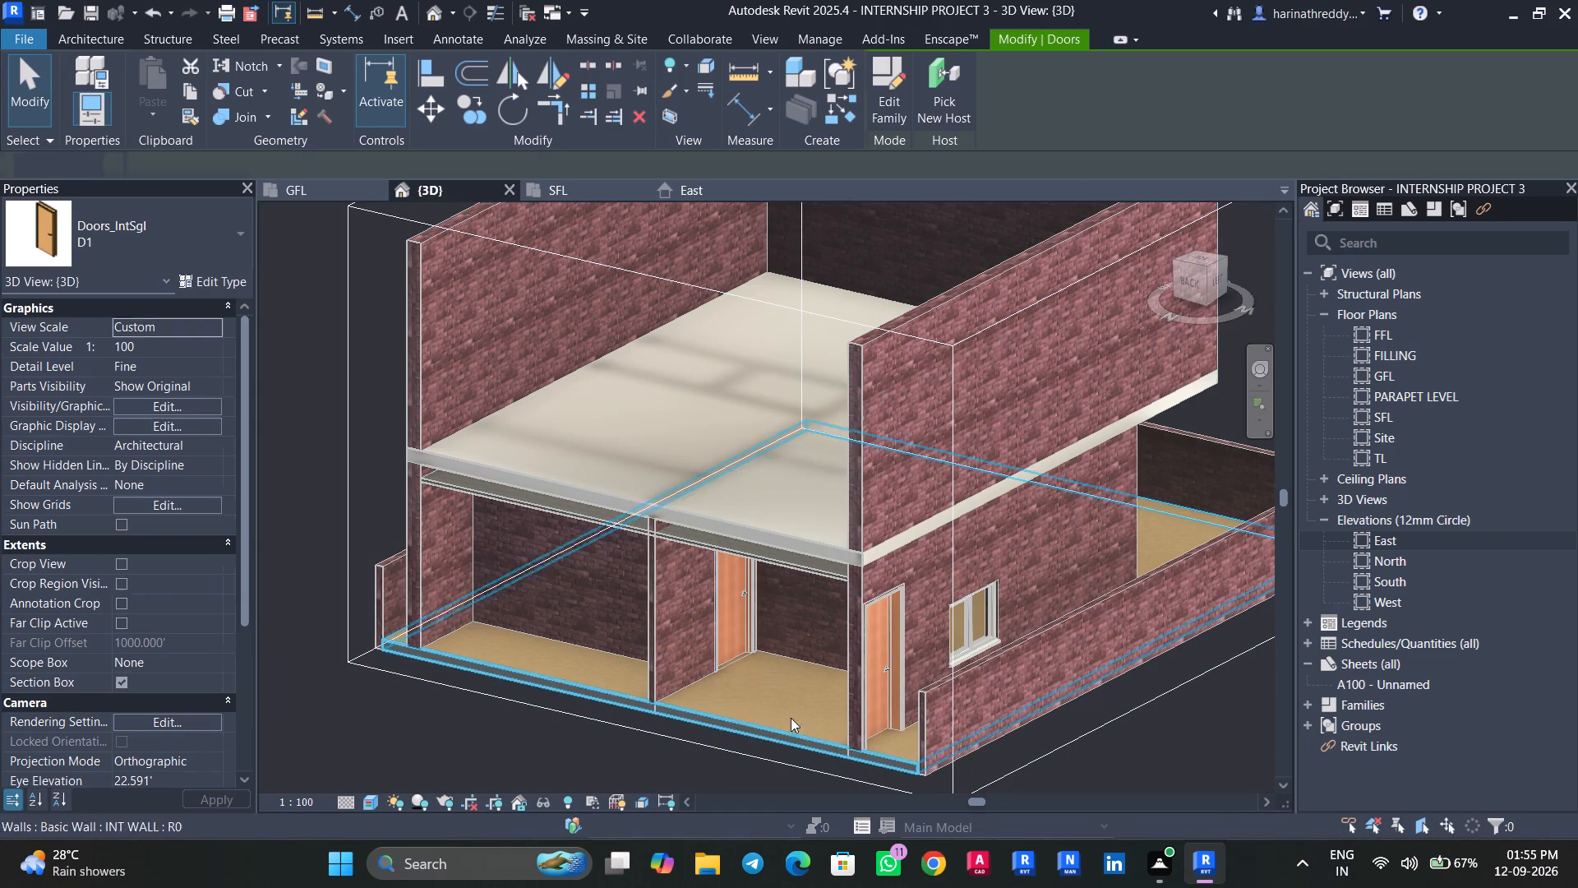
Pull the section box's north face further inward to cut deeper into the house and expose its inner doors.
{"action": "middle_click_drag", "start_coordinate": [1179, 687], "coordinate": [832, 673], "text": "shift"}
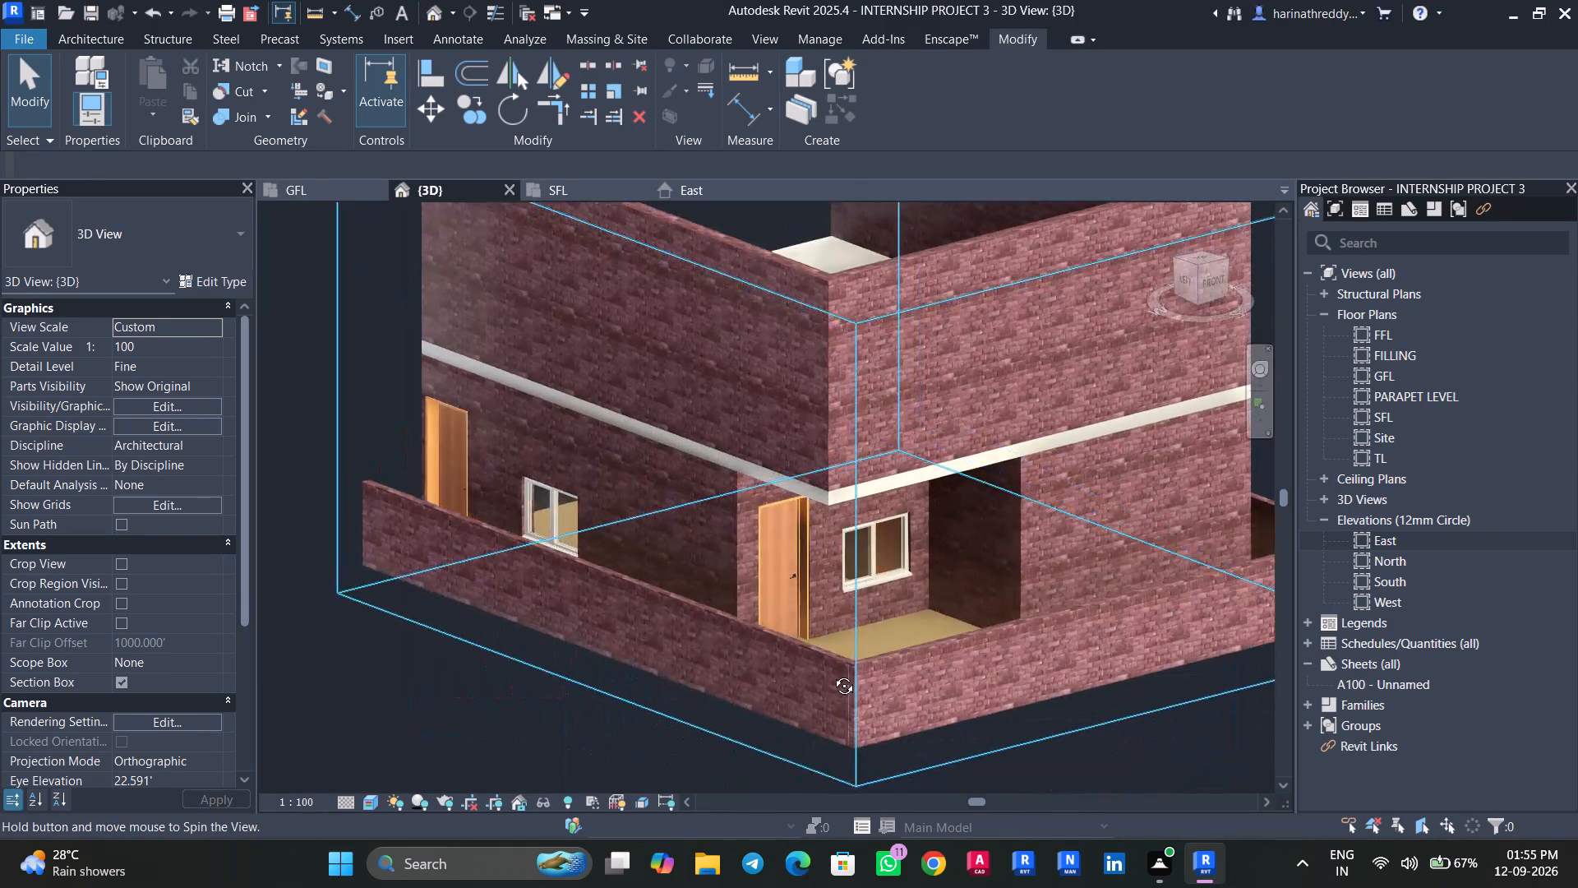
{"action": "middle_click_drag", "start_coordinate": [832, 673], "coordinate": [819, 658], "text": "shift"}
{"action": "scroll", "coordinate": [667, 719], "scroll_direction": "down", "scroll_amount": 4}
{"action": "middle_click_drag", "start_coordinate": [956, 746], "coordinate": [526, 887], "text": "shift"}
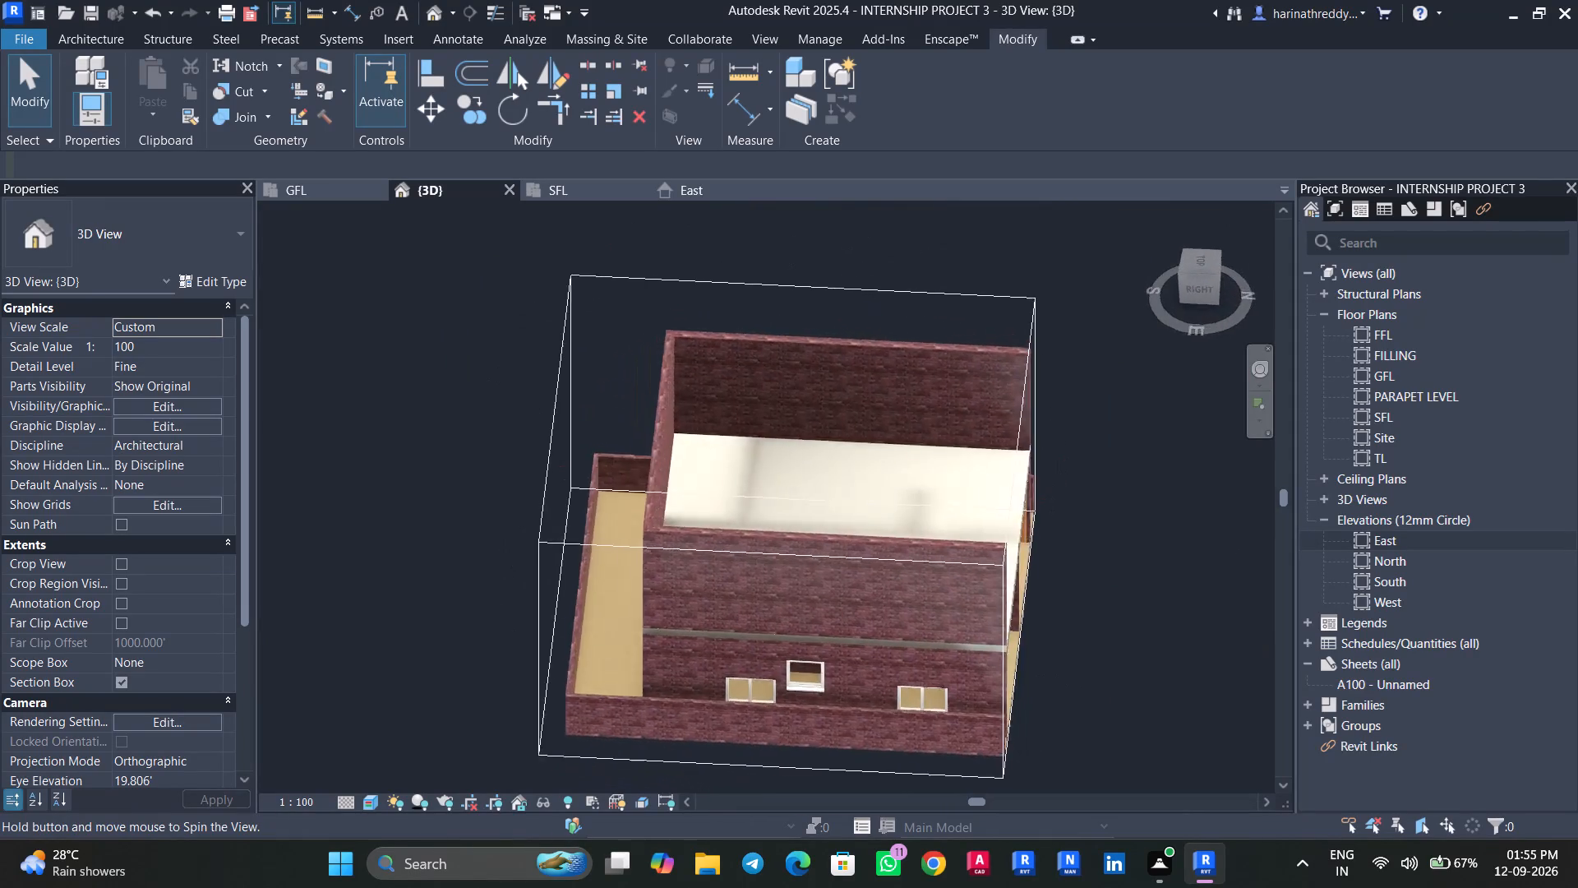
{"action": "middle_click_drag", "start_coordinate": [526, 887], "coordinate": [523, 771], "text": "shift"}
{"action": "left_click", "coordinate": [1008, 330]}
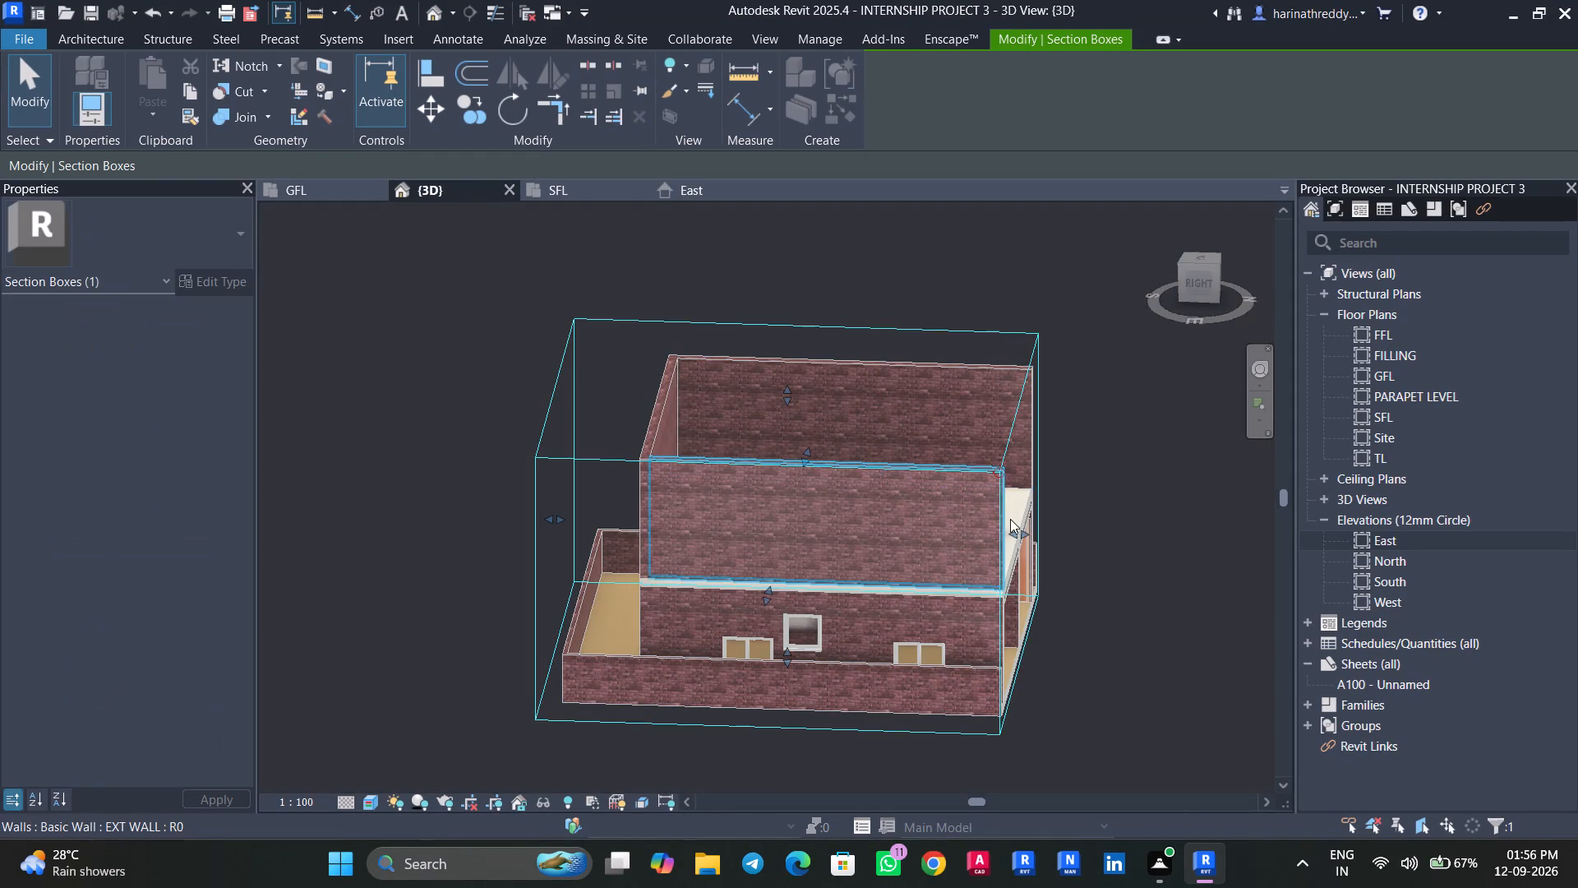
{"action": "left_click_drag", "start_coordinate": [1009, 521], "coordinate": [879, 511]}
{"action": "key", "text": "Escape"}
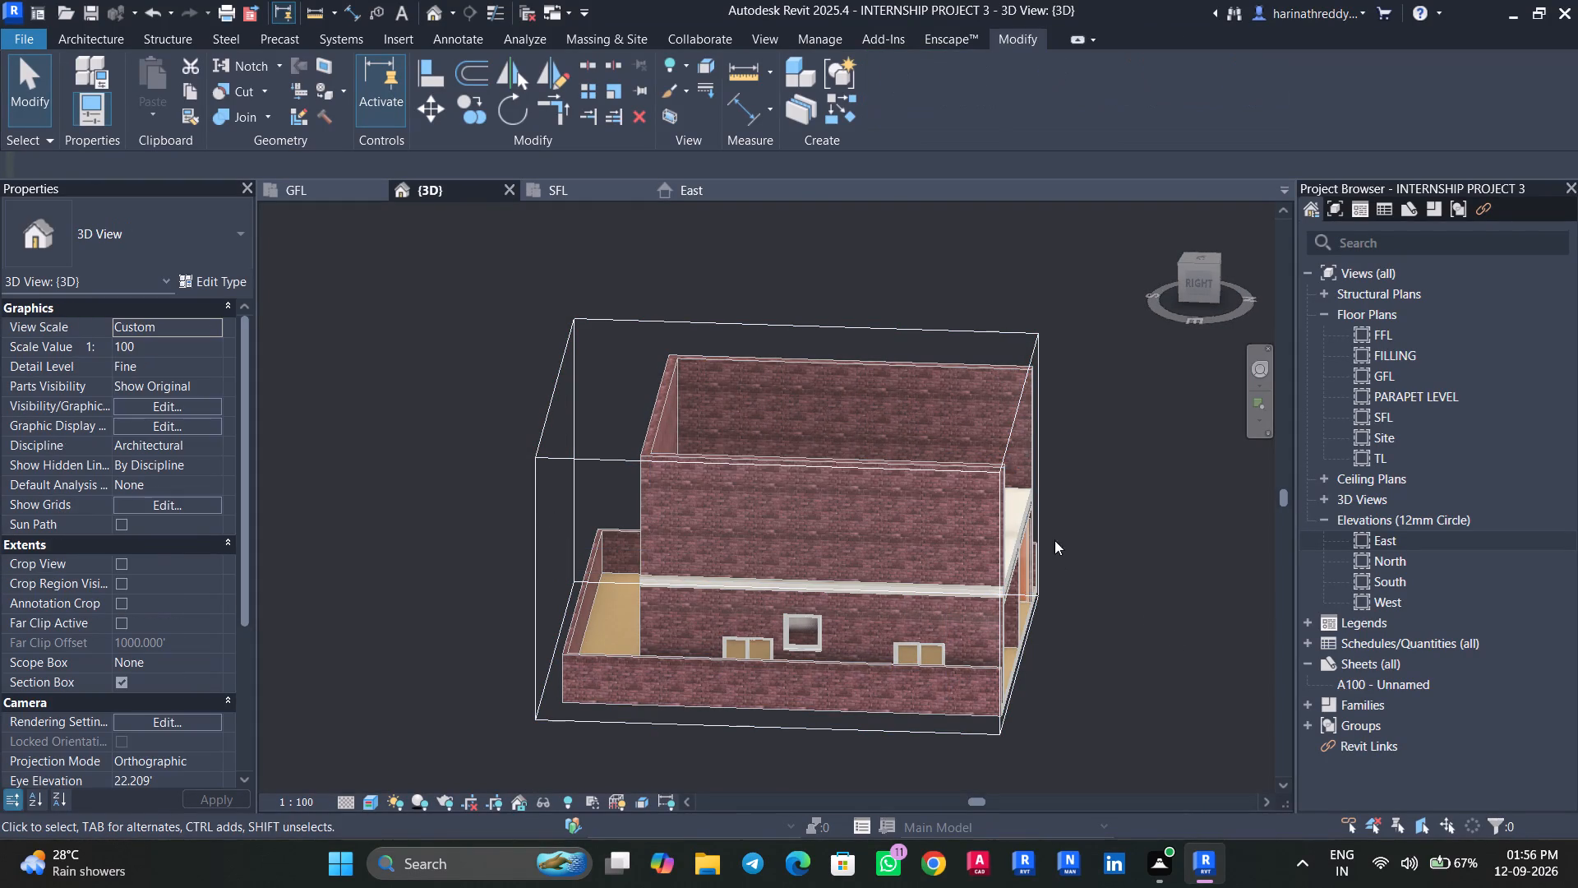
{"action": "key", "text": "Escape"}
{"action": "left_click", "coordinate": [1033, 345]}
{"action": "left_click_drag", "start_coordinate": [1017, 543], "coordinate": [941, 541]}
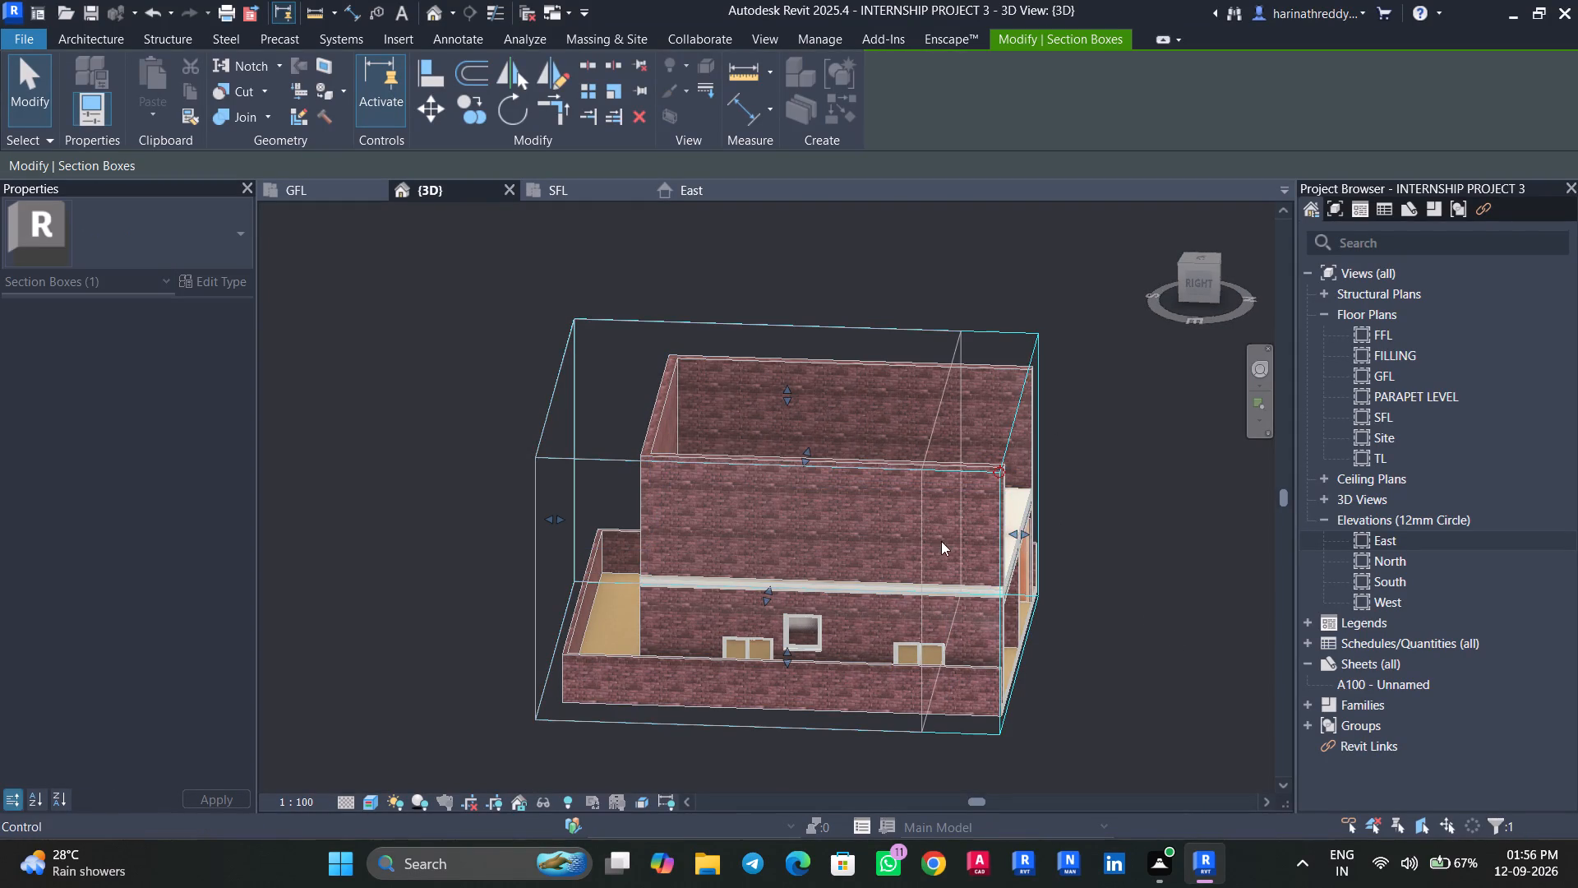
Set the sill height of the D2 door in the eastern room's inner wall to 150 mm.
{"action": "scroll", "coordinate": [1058, 668], "scroll_direction": "up", "scroll_amount": 4}
{"action": "middle_click_drag", "start_coordinate": [1042, 651], "coordinate": [827, 573], "text": "shift"}
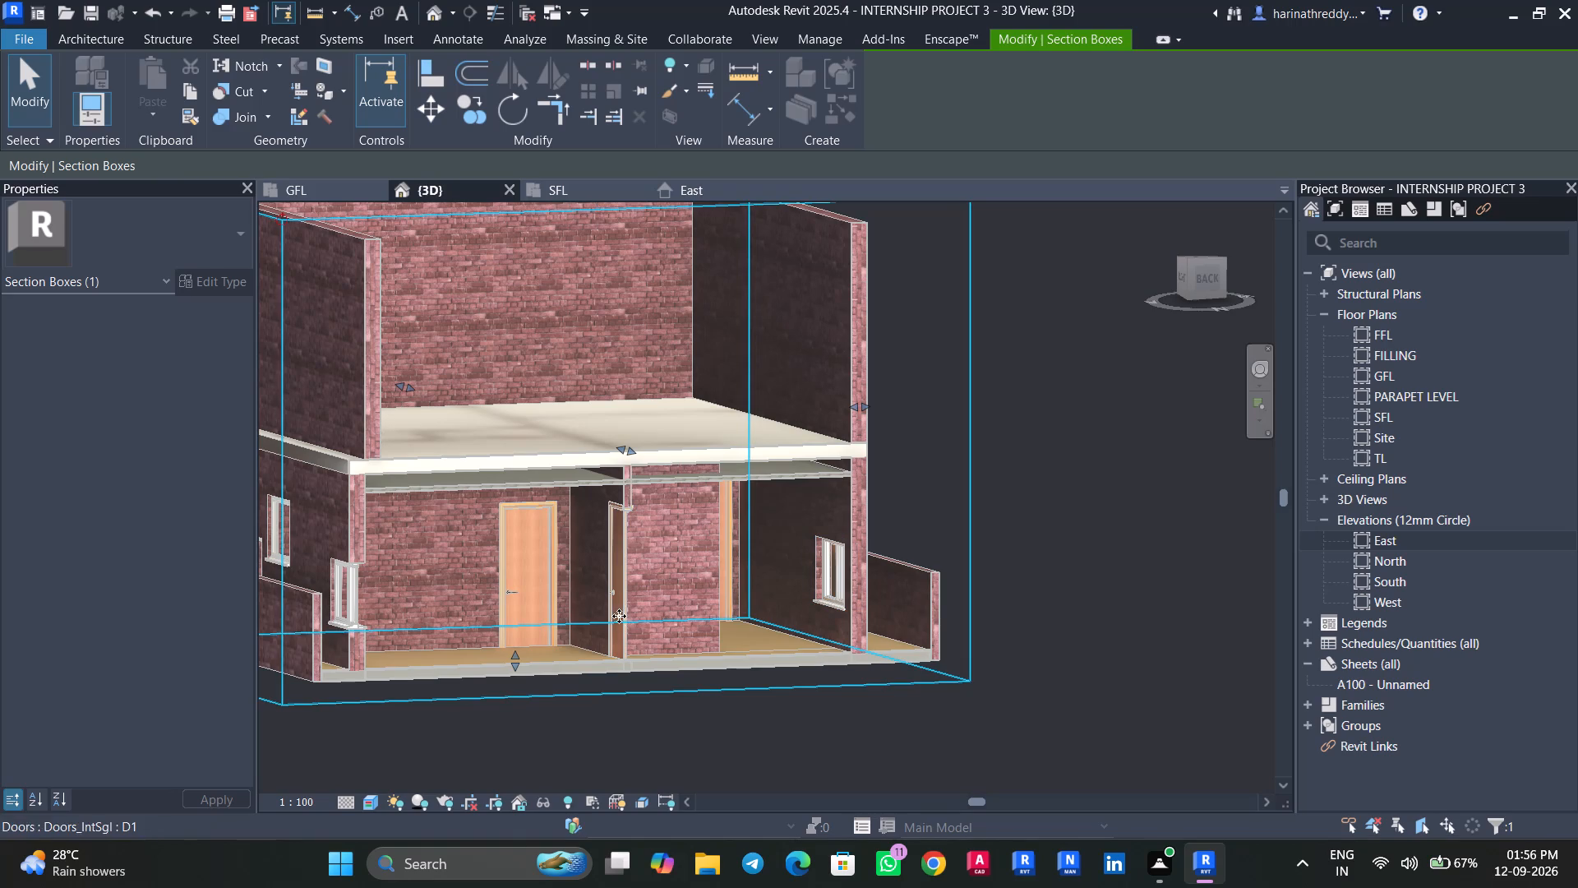
{"action": "left_click", "coordinate": [625, 606]}
{"action": "key", "text": "Escape"}
{"action": "left_click", "coordinate": [533, 600]}
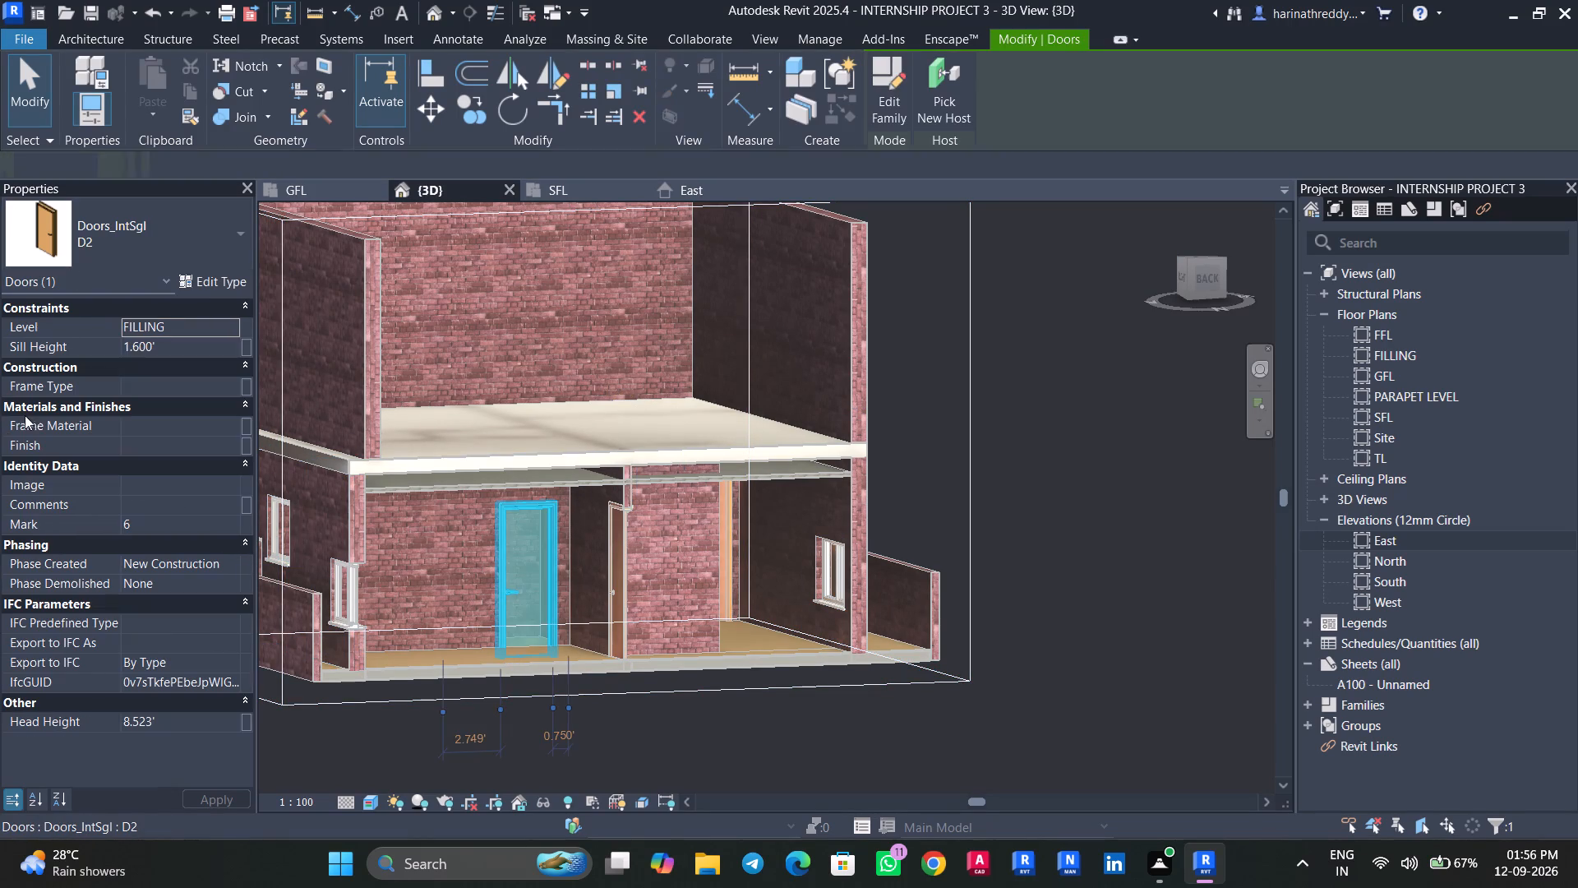
{"action": "left_click", "coordinate": [193, 341]}
{"action": "type", "text": "150"}
{"action": "type", "text": "MM"}
{"action": "key", "text": "Return"}
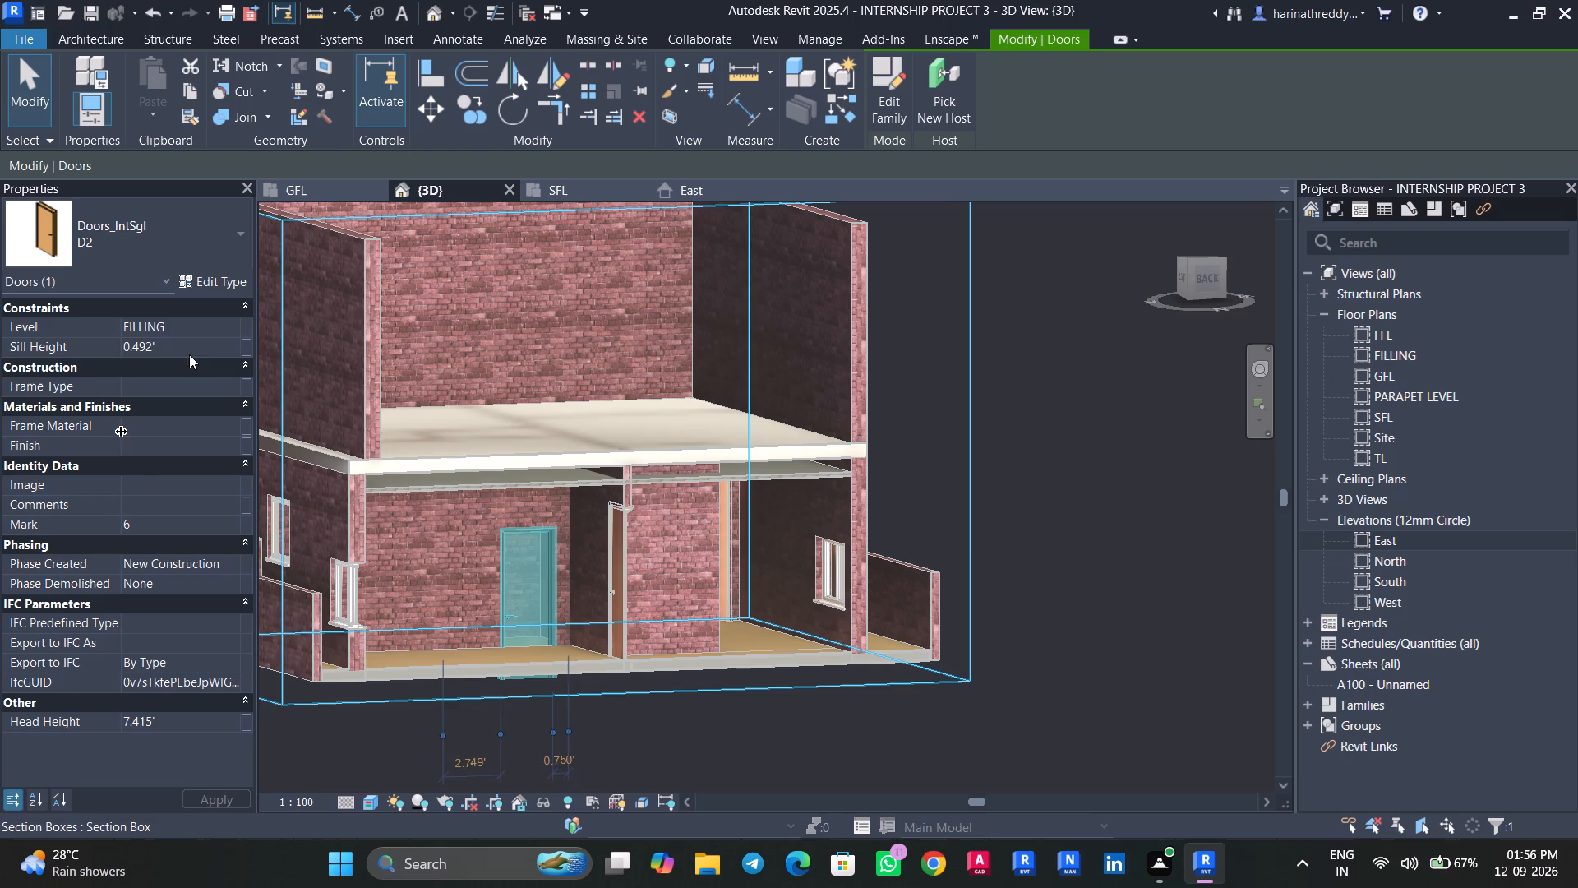
{"action": "left_click", "coordinate": [187, 352]}
{"action": "key", "text": "ctrl+z"}
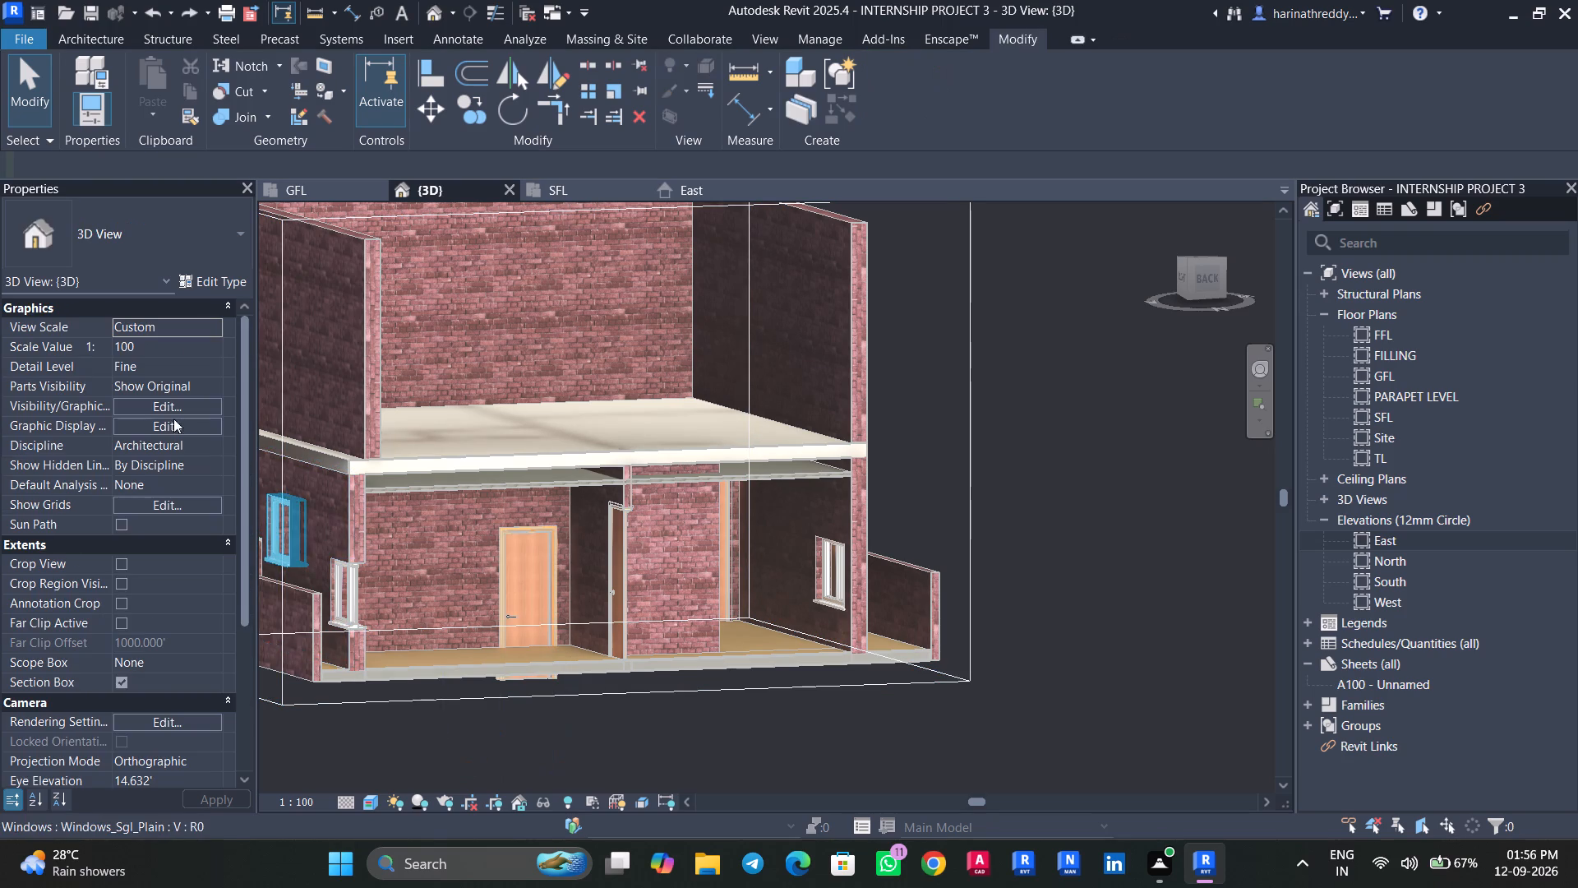
{"action": "key", "text": "Escape"}
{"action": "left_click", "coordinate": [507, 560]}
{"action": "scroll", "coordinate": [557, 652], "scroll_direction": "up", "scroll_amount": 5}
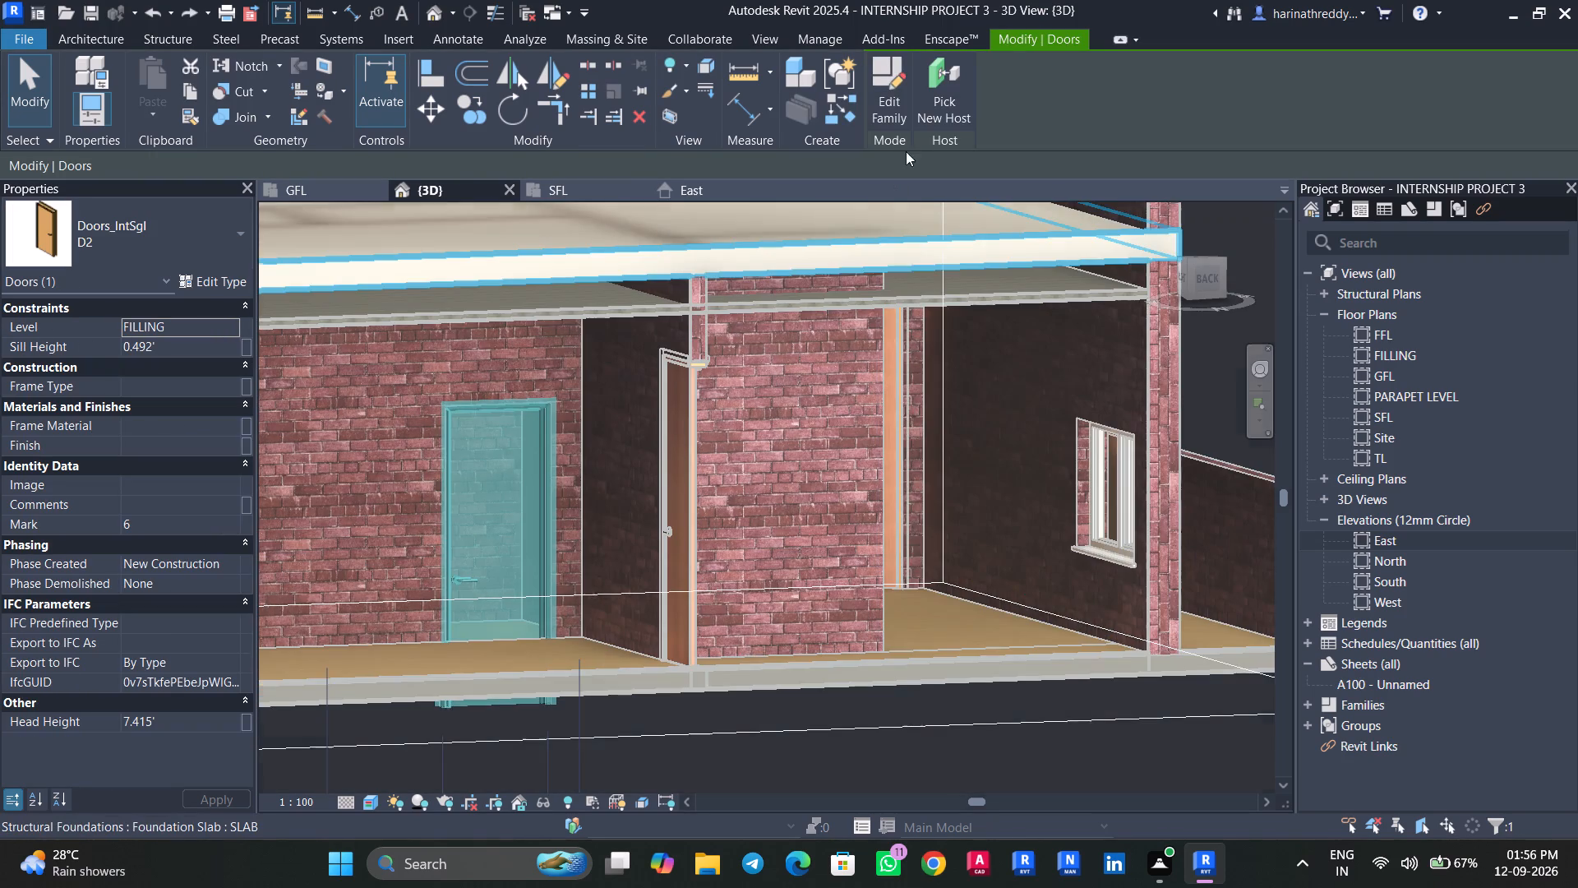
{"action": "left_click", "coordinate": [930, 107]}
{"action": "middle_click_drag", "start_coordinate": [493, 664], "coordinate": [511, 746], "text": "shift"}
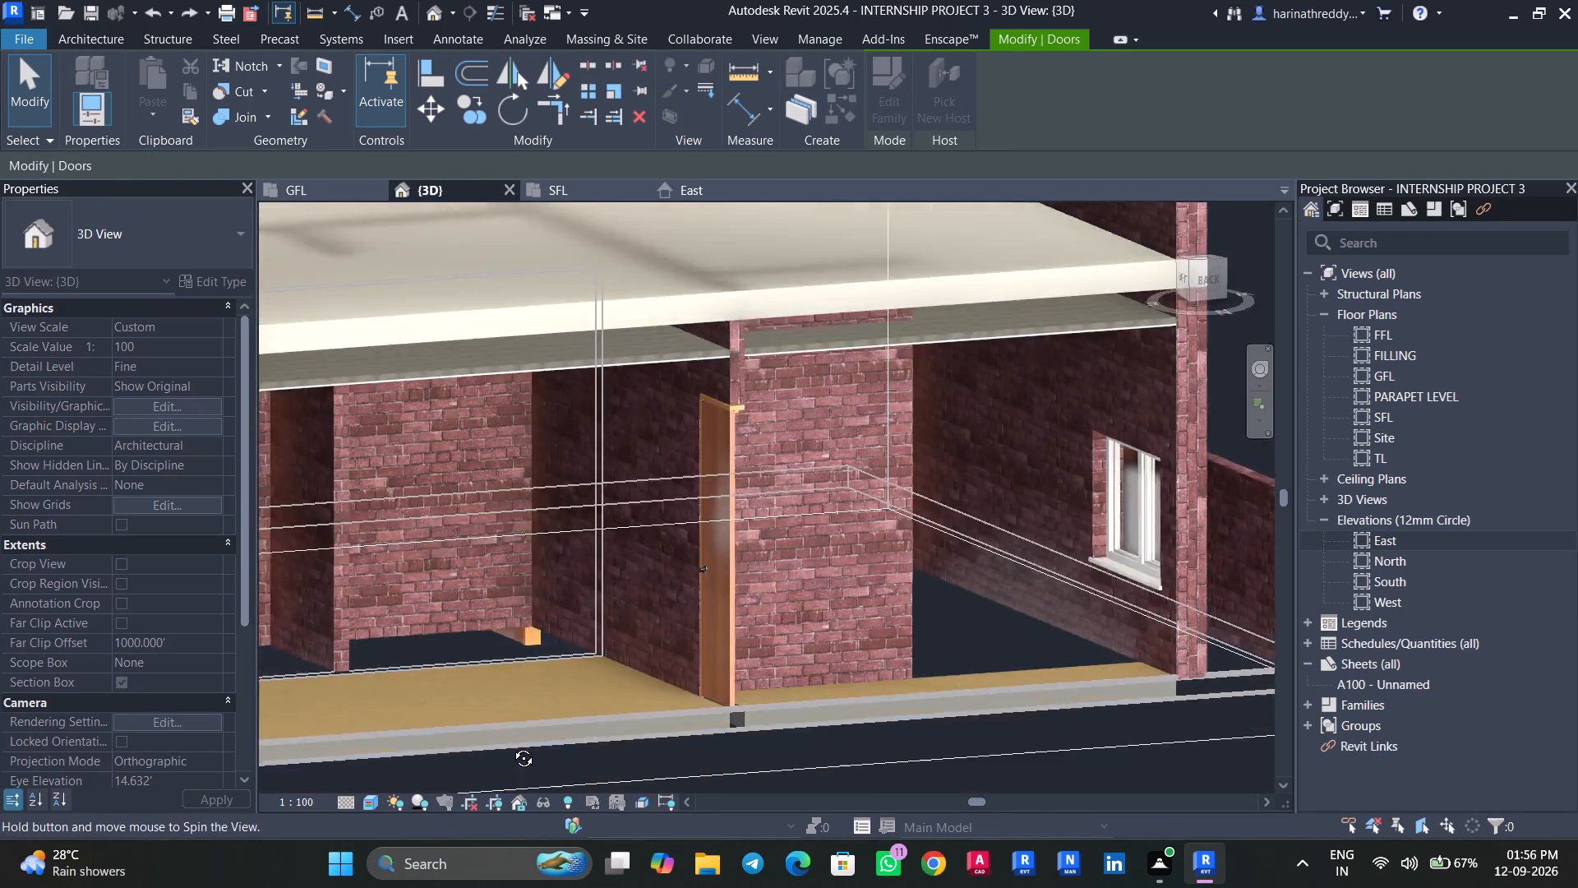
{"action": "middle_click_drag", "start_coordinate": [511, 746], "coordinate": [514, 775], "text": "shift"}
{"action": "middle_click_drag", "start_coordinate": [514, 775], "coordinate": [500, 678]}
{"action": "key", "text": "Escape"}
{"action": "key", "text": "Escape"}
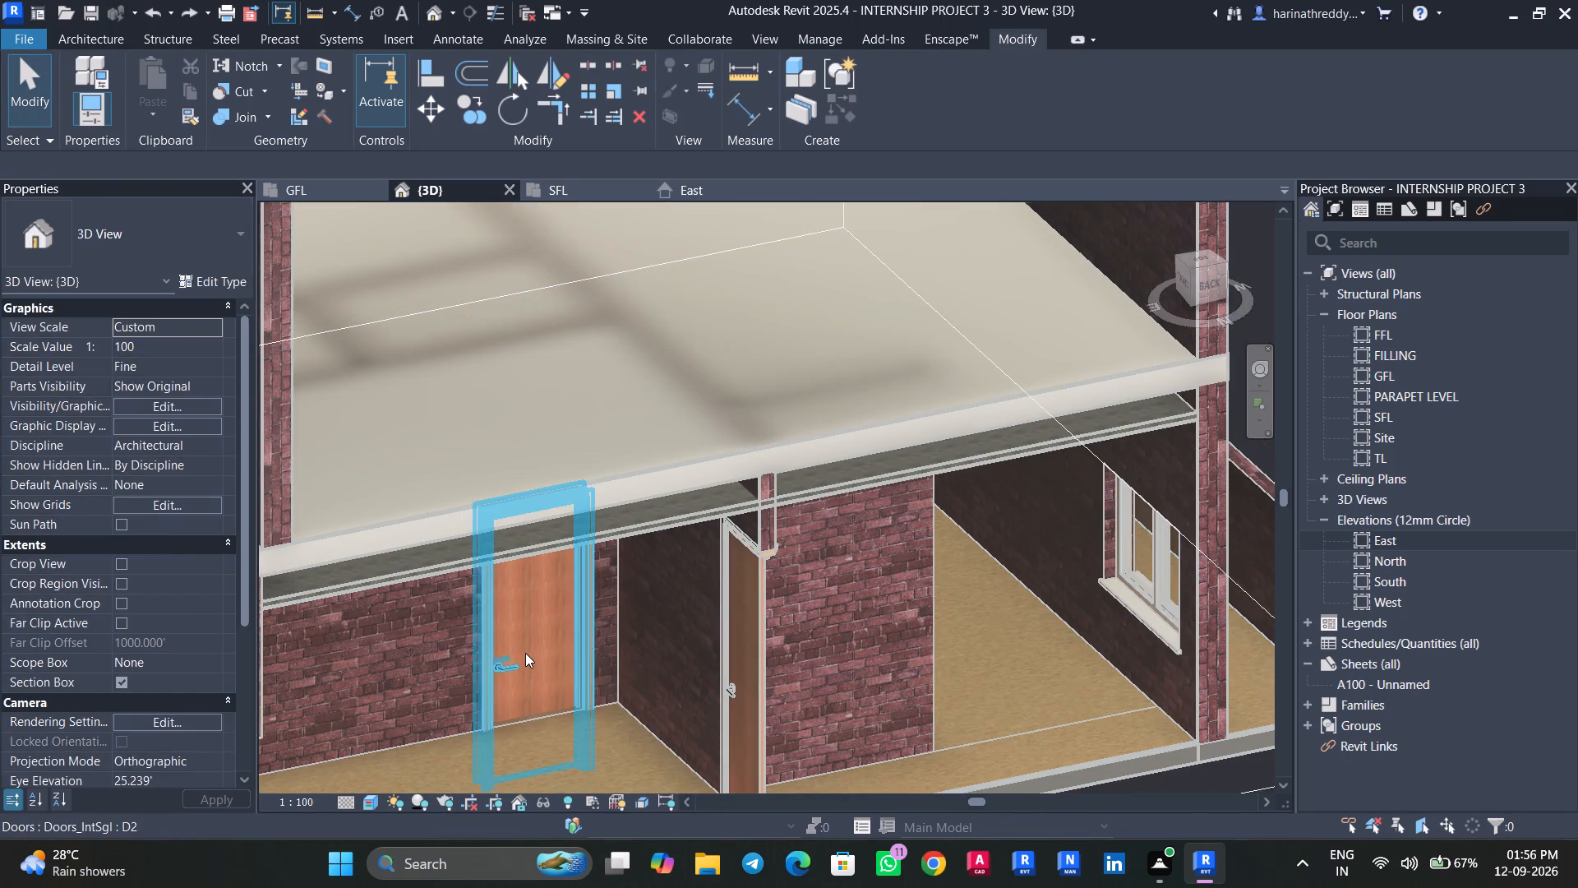
Change the level of the D2 door in the eastern room's inner wall to GFL.
{"action": "left_click", "coordinate": [525, 653]}
{"action": "left_click", "coordinate": [194, 356]}
{"action": "key", "text": "Escape"}
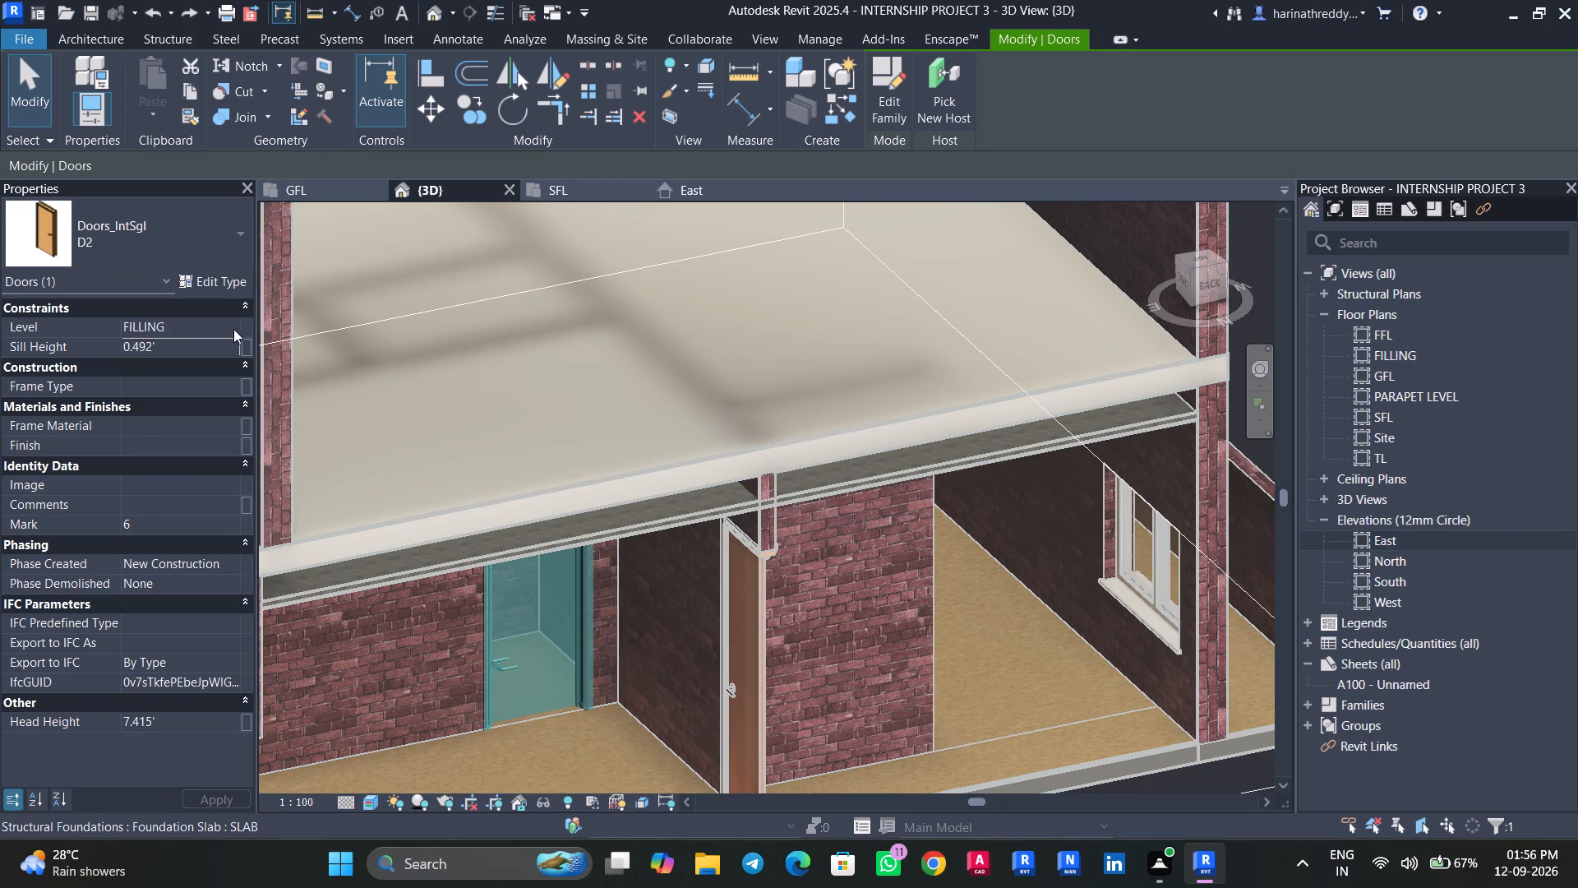
{"action": "left_click", "coordinate": [236, 325]}
{"action": "left_click", "coordinate": [178, 364]}
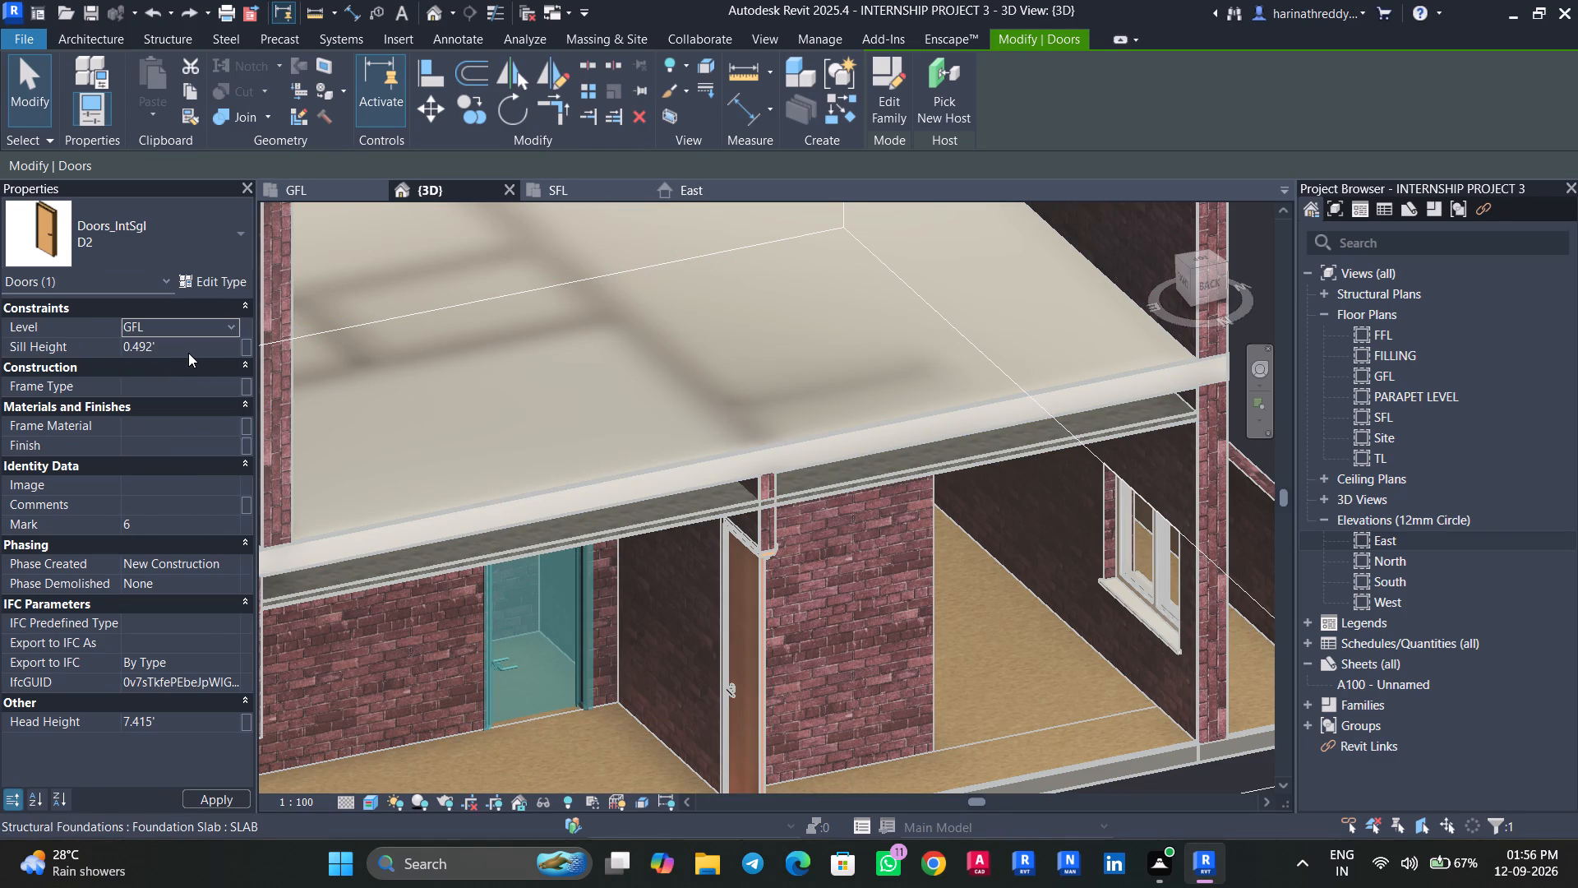
Examine the level and sill height of the inner doors exposed on the north side of the section.
{"action": "key", "text": "Escape"}
{"action": "key", "text": "Escape"}
{"action": "left_click", "coordinate": [535, 701]}
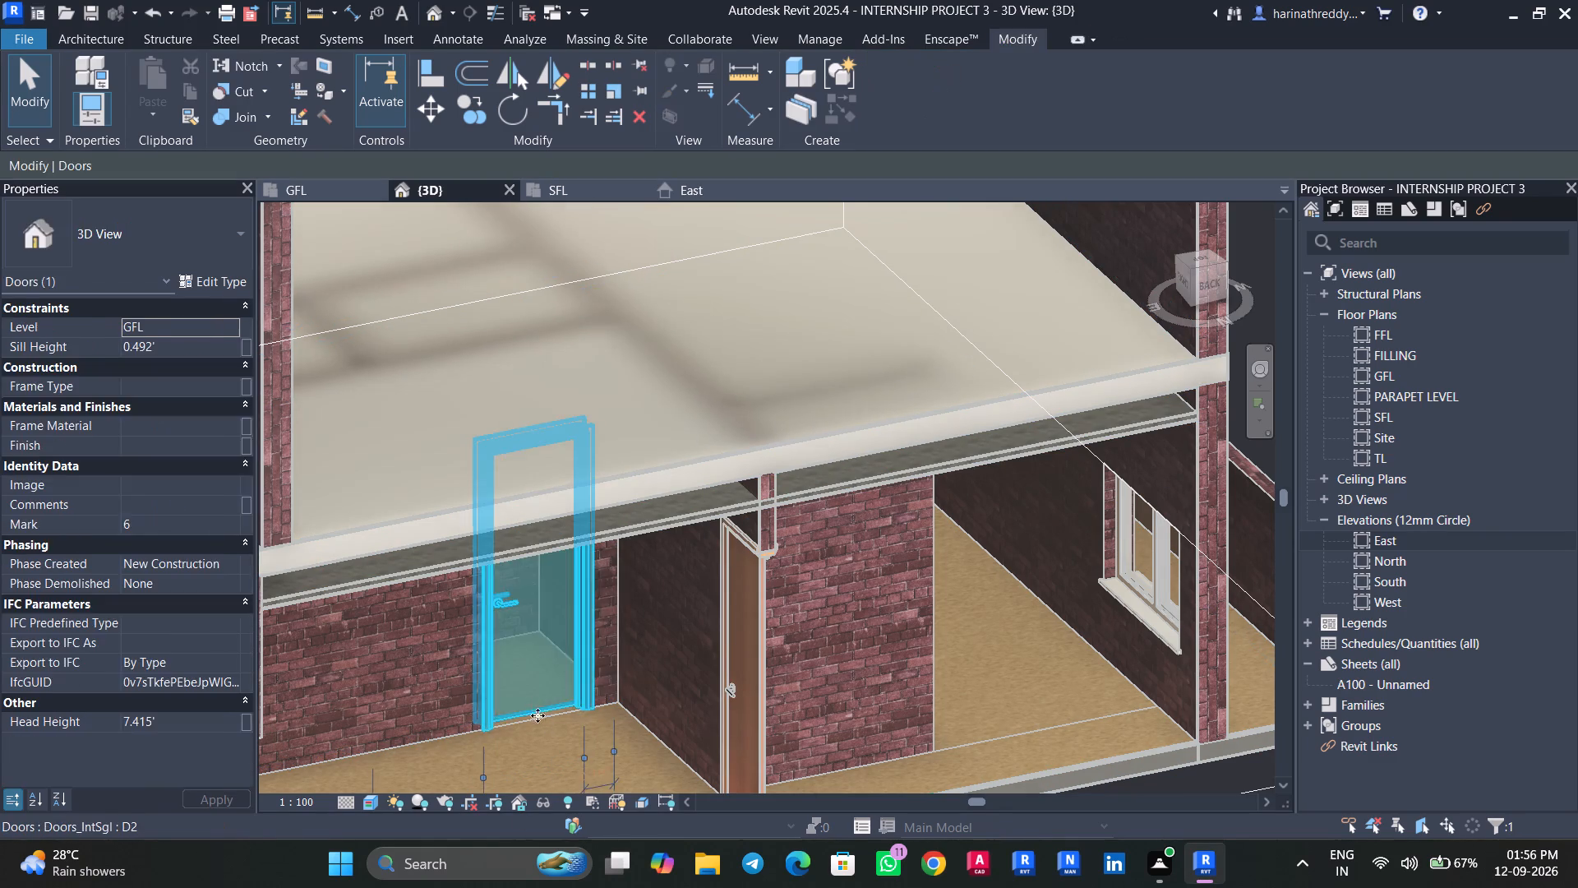
{"action": "key", "text": "Escape"}
{"action": "scroll", "coordinate": [604, 758], "scroll_direction": "down", "scroll_amount": 4}
{"action": "middle_click_drag", "start_coordinate": [604, 747], "coordinate": [560, 618], "text": "shift"}
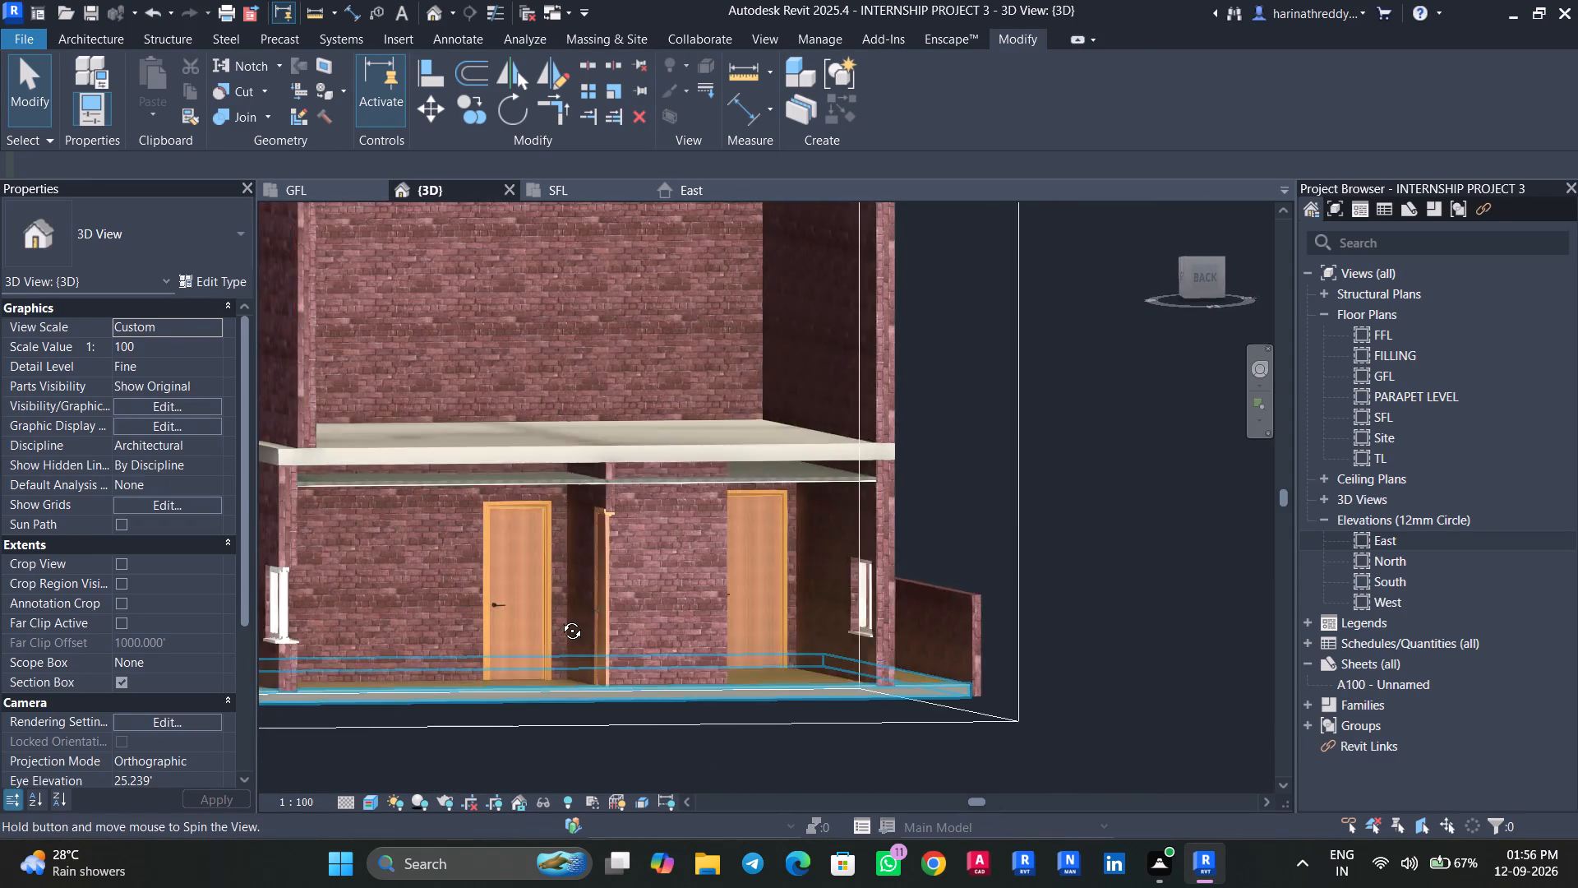
{"action": "middle_click_drag", "start_coordinate": [560, 618], "coordinate": [614, 613], "text": "shift"}
{"action": "key", "text": "Escape"}
{"action": "left_click", "coordinate": [706, 579]}
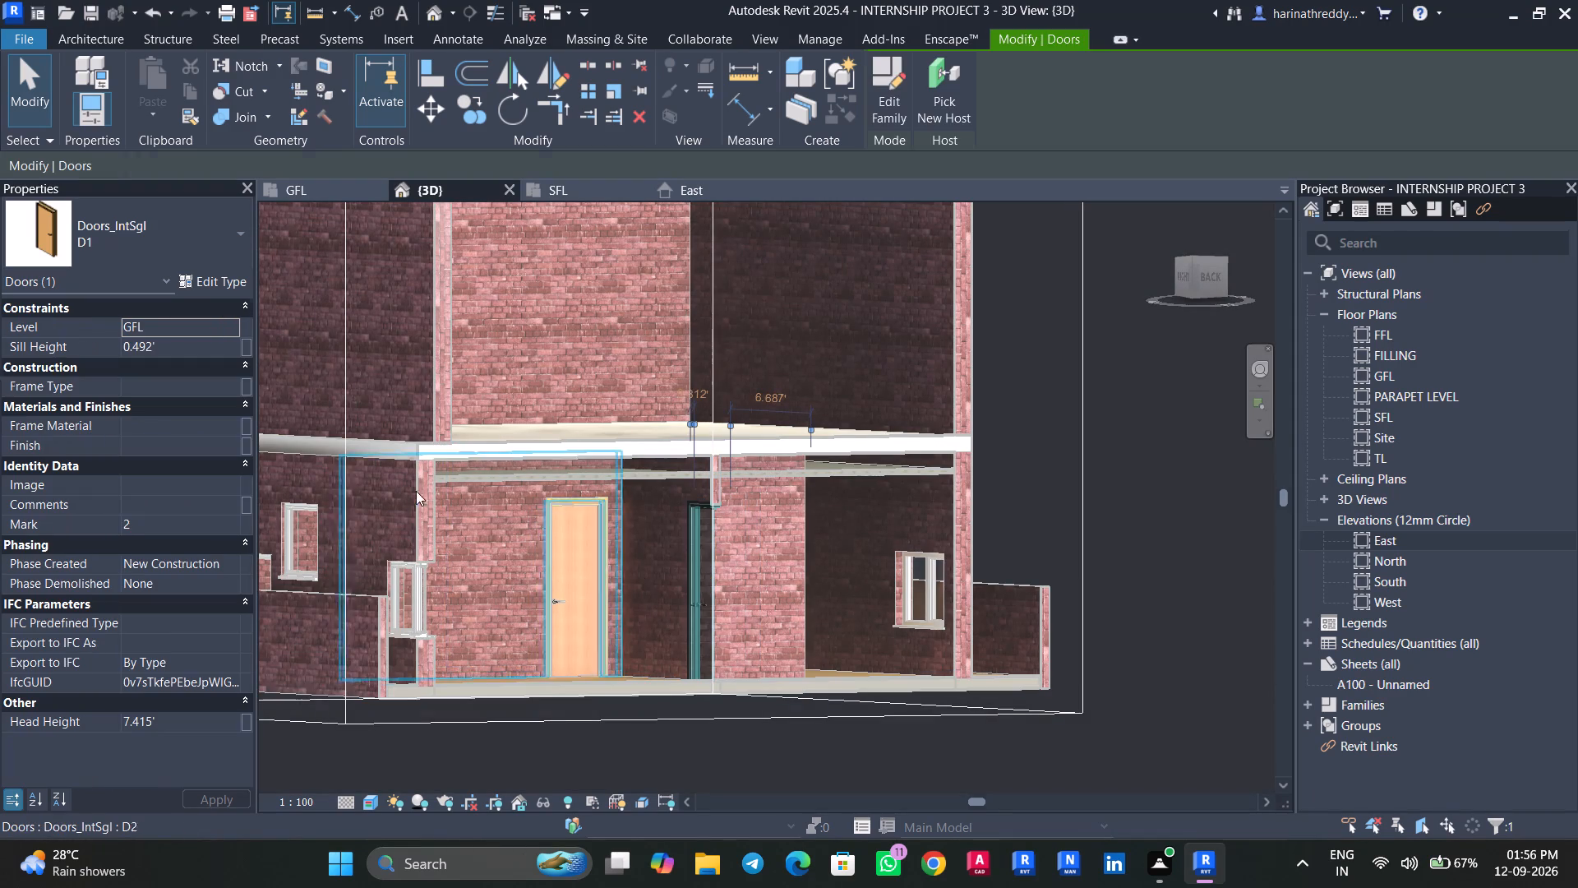
{"action": "key", "text": "Escape"}
Pull the section box's south face inward to cut through the house and expose the southern rooms.
{"action": "middle_click_drag", "start_coordinate": [791, 776], "coordinate": [1001, 826], "text": "shift"}
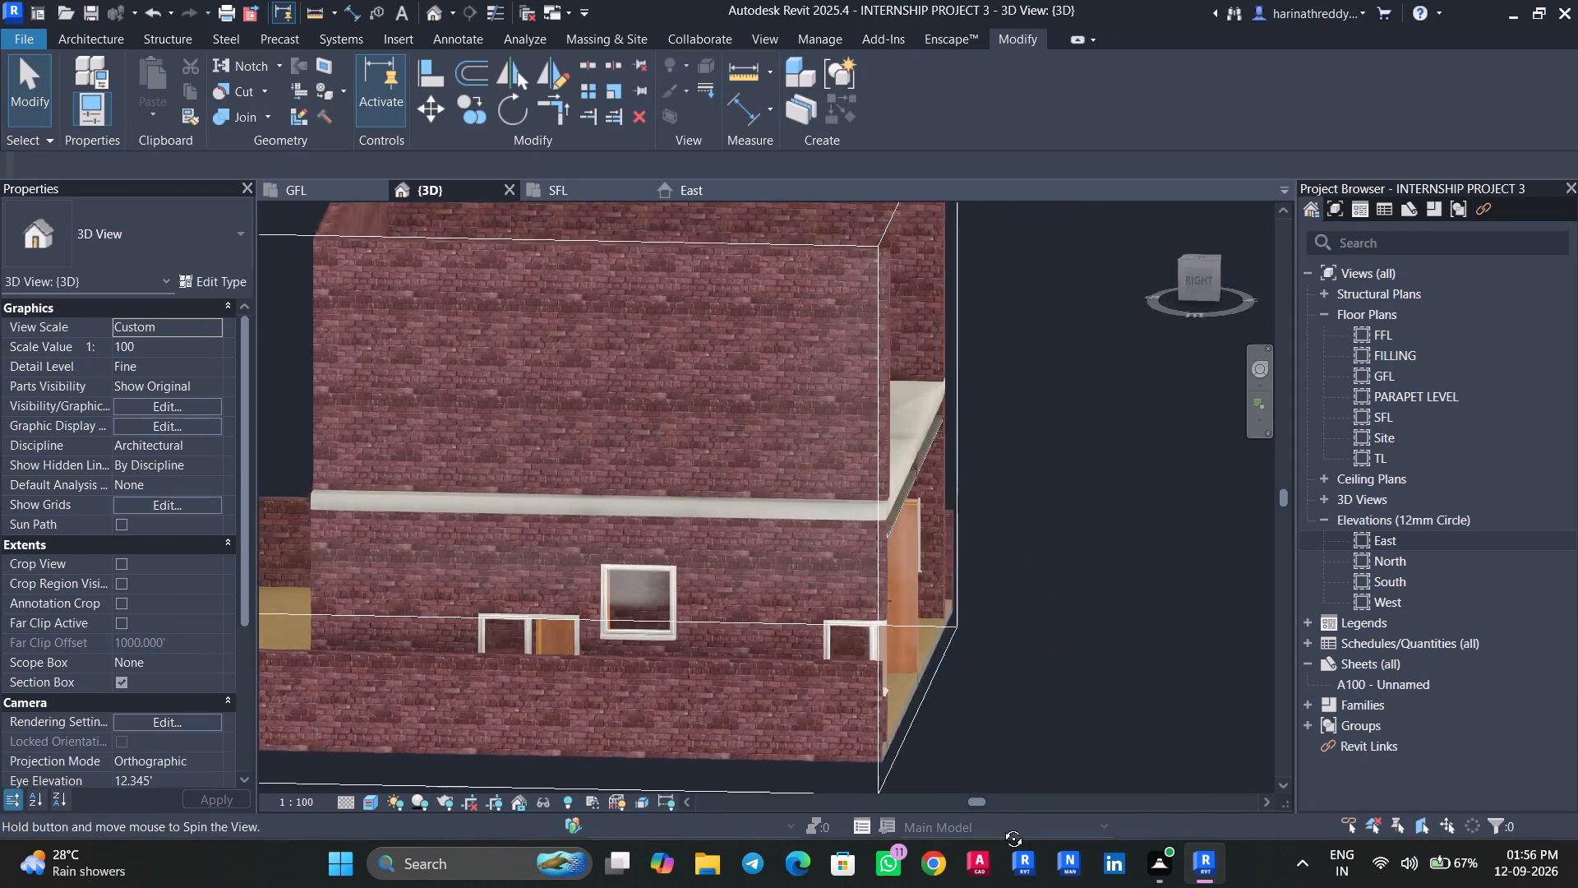
{"action": "middle_click_drag", "start_coordinate": [1001, 826], "coordinate": [471, 835], "text": "shift"}
{"action": "scroll", "coordinate": [875, 656], "scroll_direction": "down", "scroll_amount": 4}
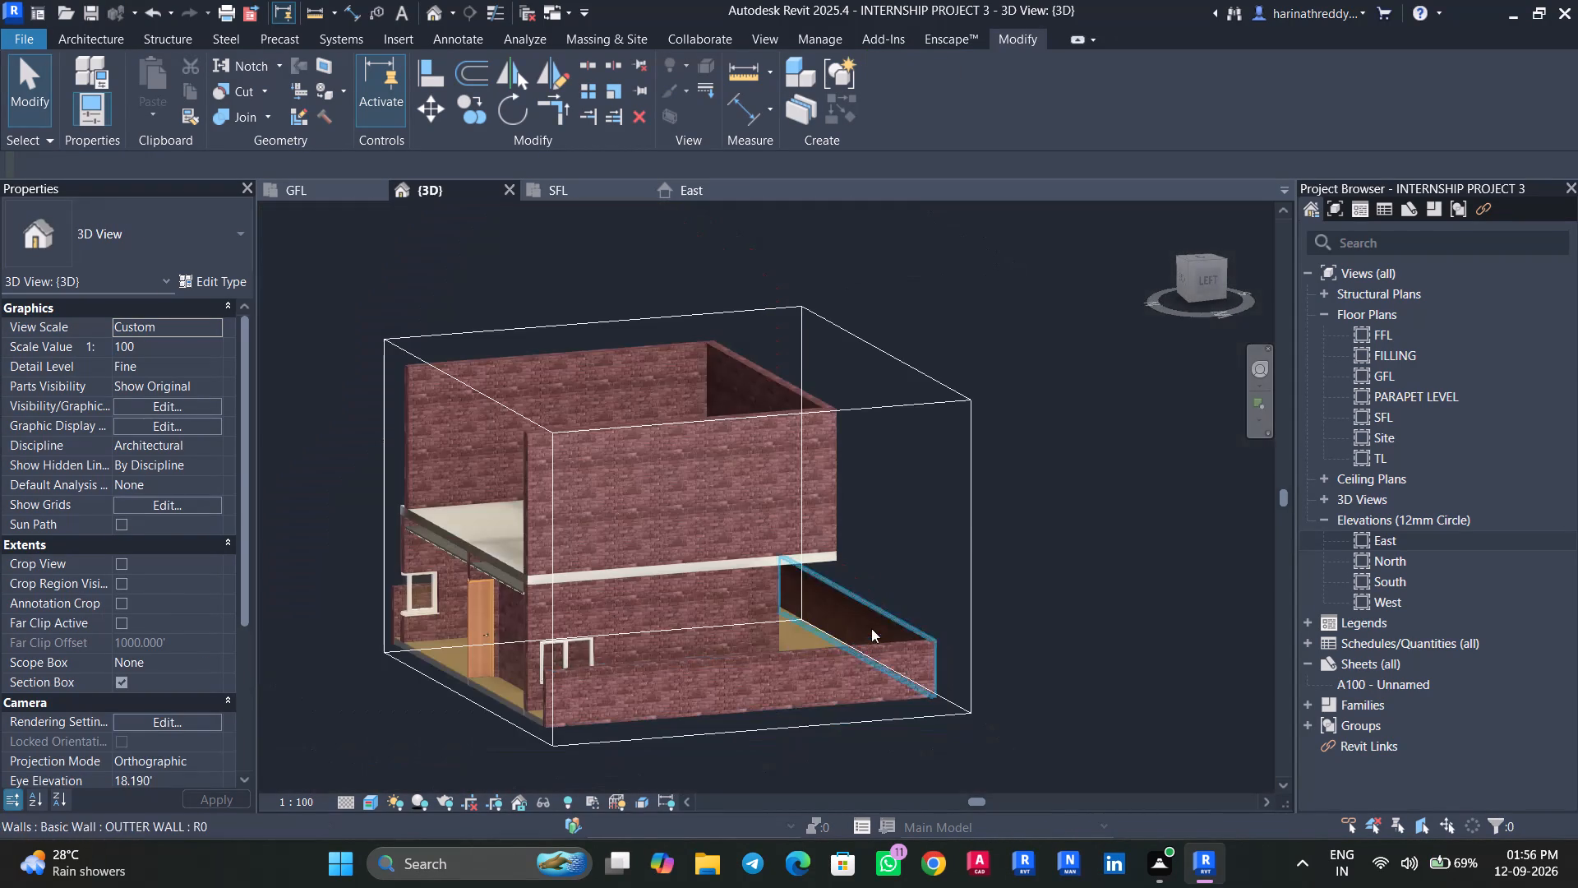
{"action": "left_click", "coordinate": [970, 497]}
{"action": "left_click_drag", "start_coordinate": [886, 508], "coordinate": [688, 557]}
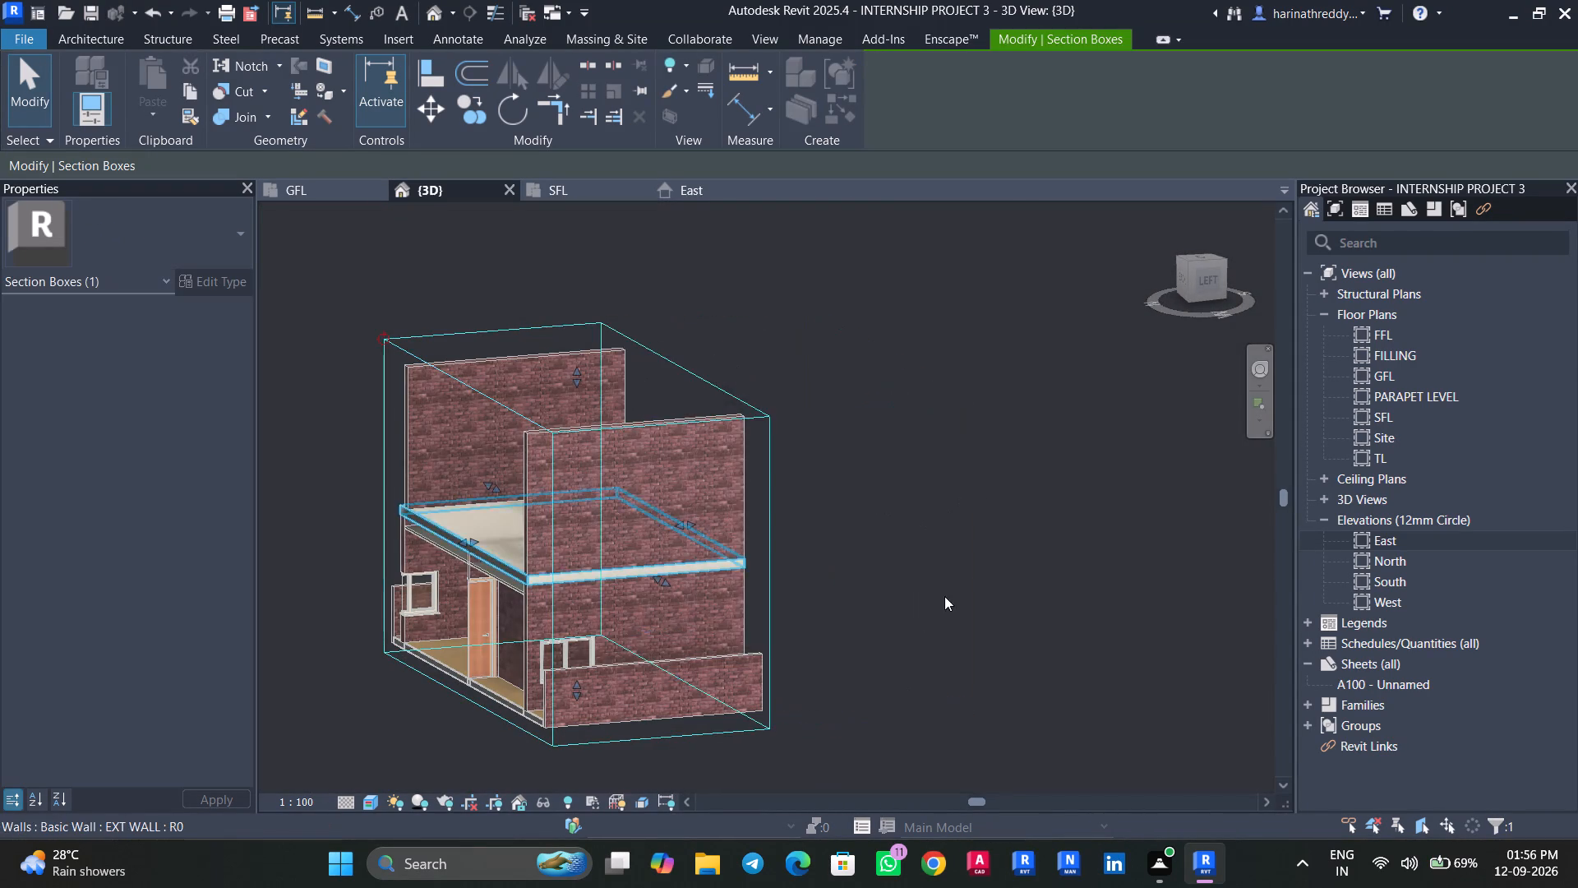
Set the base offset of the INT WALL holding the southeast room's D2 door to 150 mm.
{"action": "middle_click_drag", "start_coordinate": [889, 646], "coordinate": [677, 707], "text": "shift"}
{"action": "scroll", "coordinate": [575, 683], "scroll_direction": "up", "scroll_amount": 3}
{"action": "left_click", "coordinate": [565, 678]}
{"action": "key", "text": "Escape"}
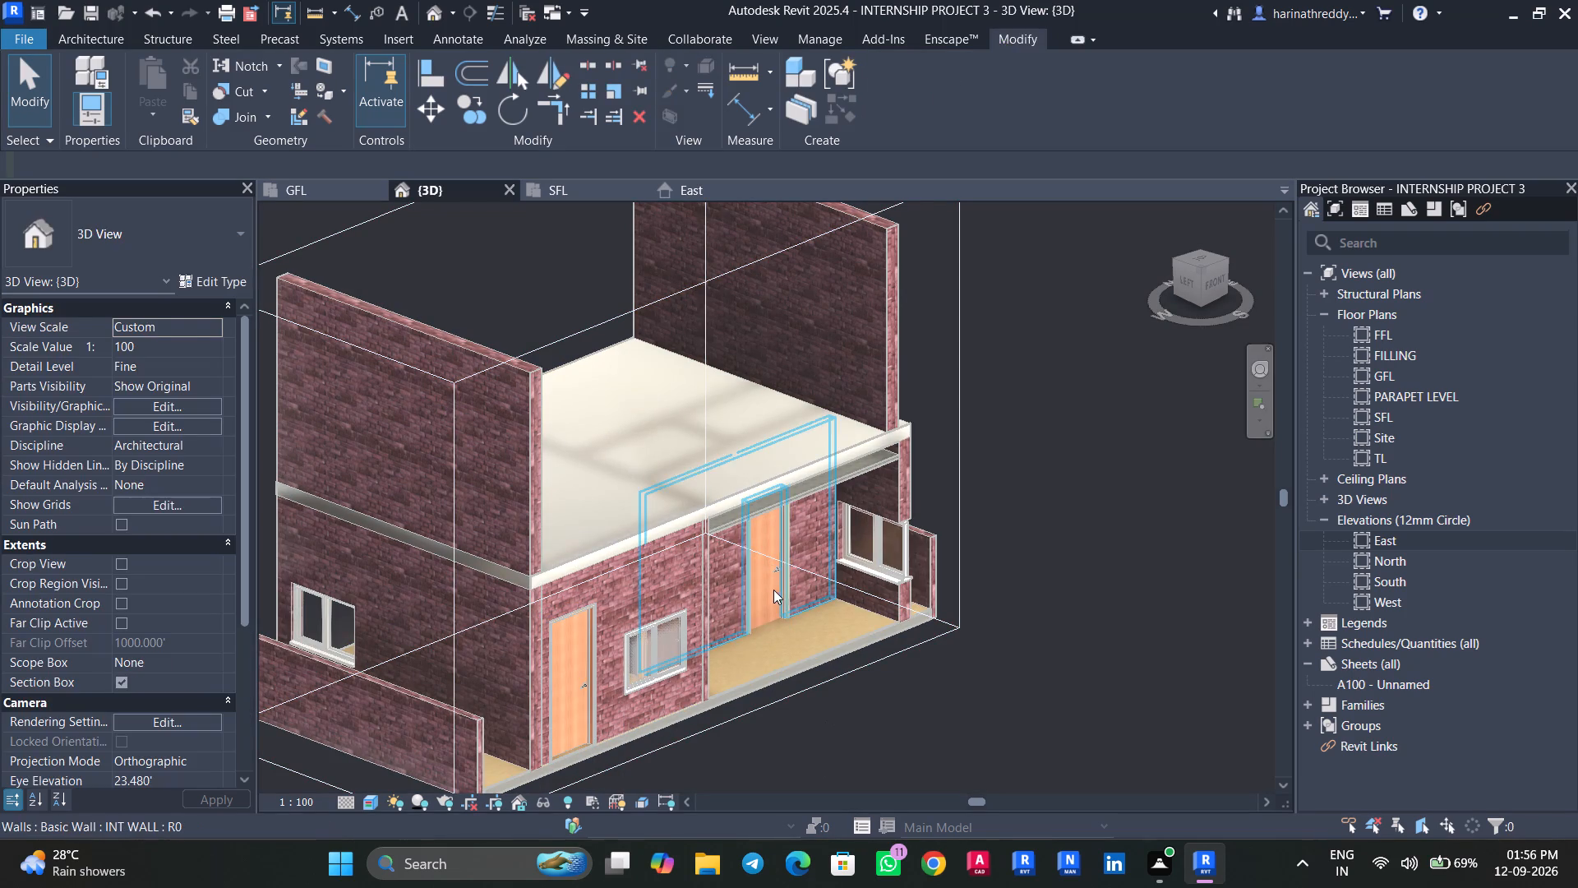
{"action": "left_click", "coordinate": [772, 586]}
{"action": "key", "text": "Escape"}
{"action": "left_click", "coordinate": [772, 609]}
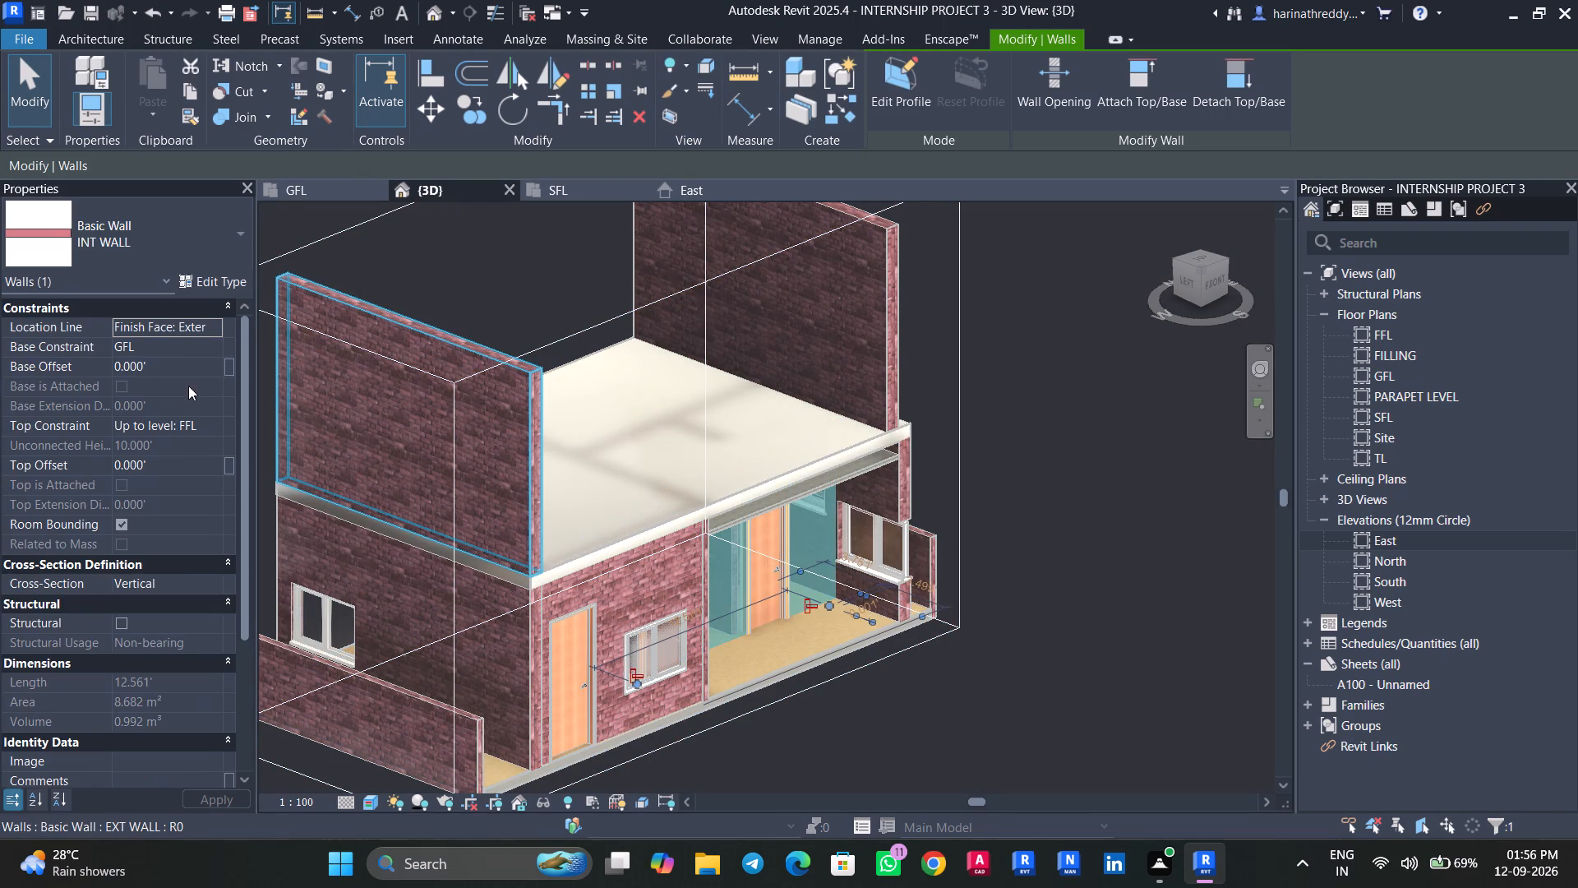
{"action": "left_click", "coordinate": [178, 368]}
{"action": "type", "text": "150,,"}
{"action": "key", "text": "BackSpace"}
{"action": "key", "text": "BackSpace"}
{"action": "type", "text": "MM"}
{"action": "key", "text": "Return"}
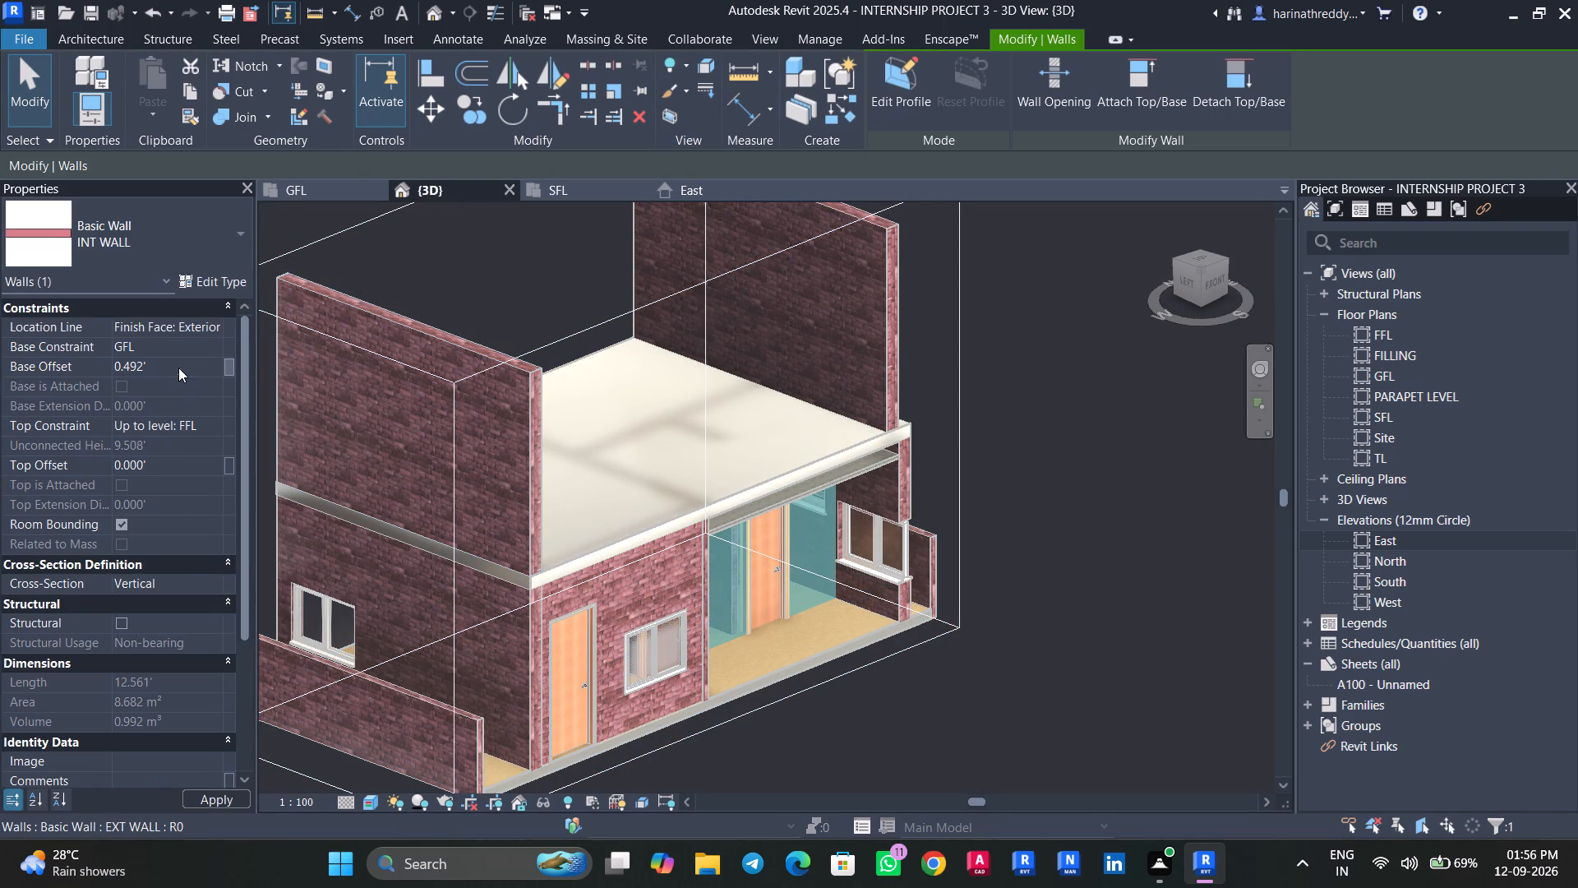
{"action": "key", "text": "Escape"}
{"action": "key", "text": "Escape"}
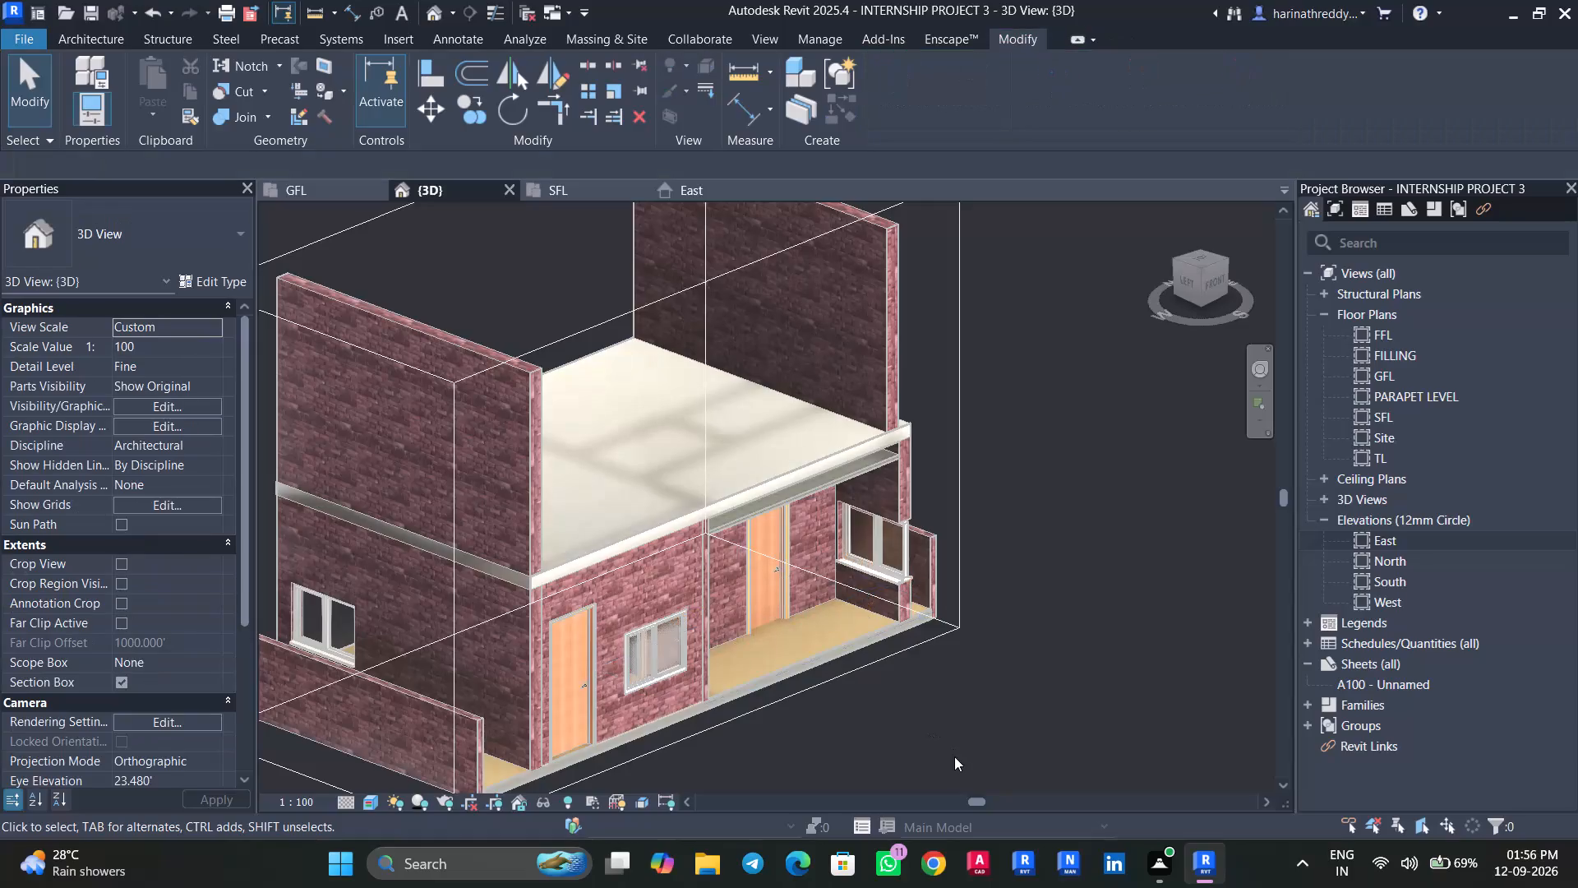
Assign the D2 door in the southeast room's north wall to level GFL with a sill height of 150 mm.
{"action": "middle_click_drag", "start_coordinate": [941, 749], "coordinate": [847, 706], "text": "shift"}
{"action": "left_click", "coordinate": [791, 636]}
{"action": "scroll", "coordinate": [804, 730], "scroll_direction": "up", "scroll_amount": 4}
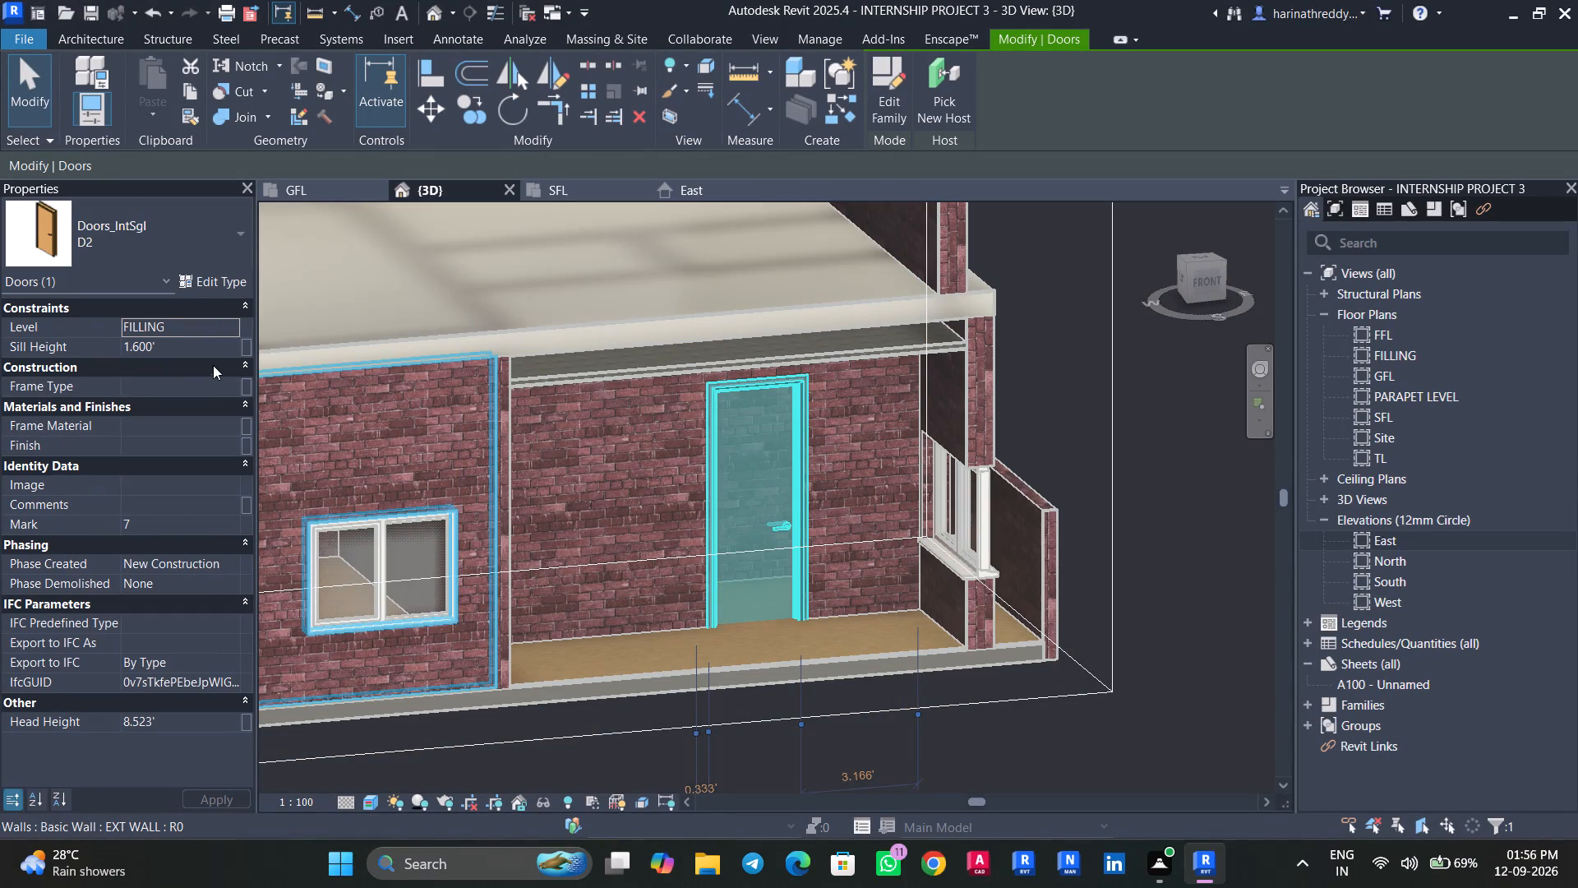
{"action": "left_click", "coordinate": [200, 349]}
{"action": "left_click", "coordinate": [230, 321]}
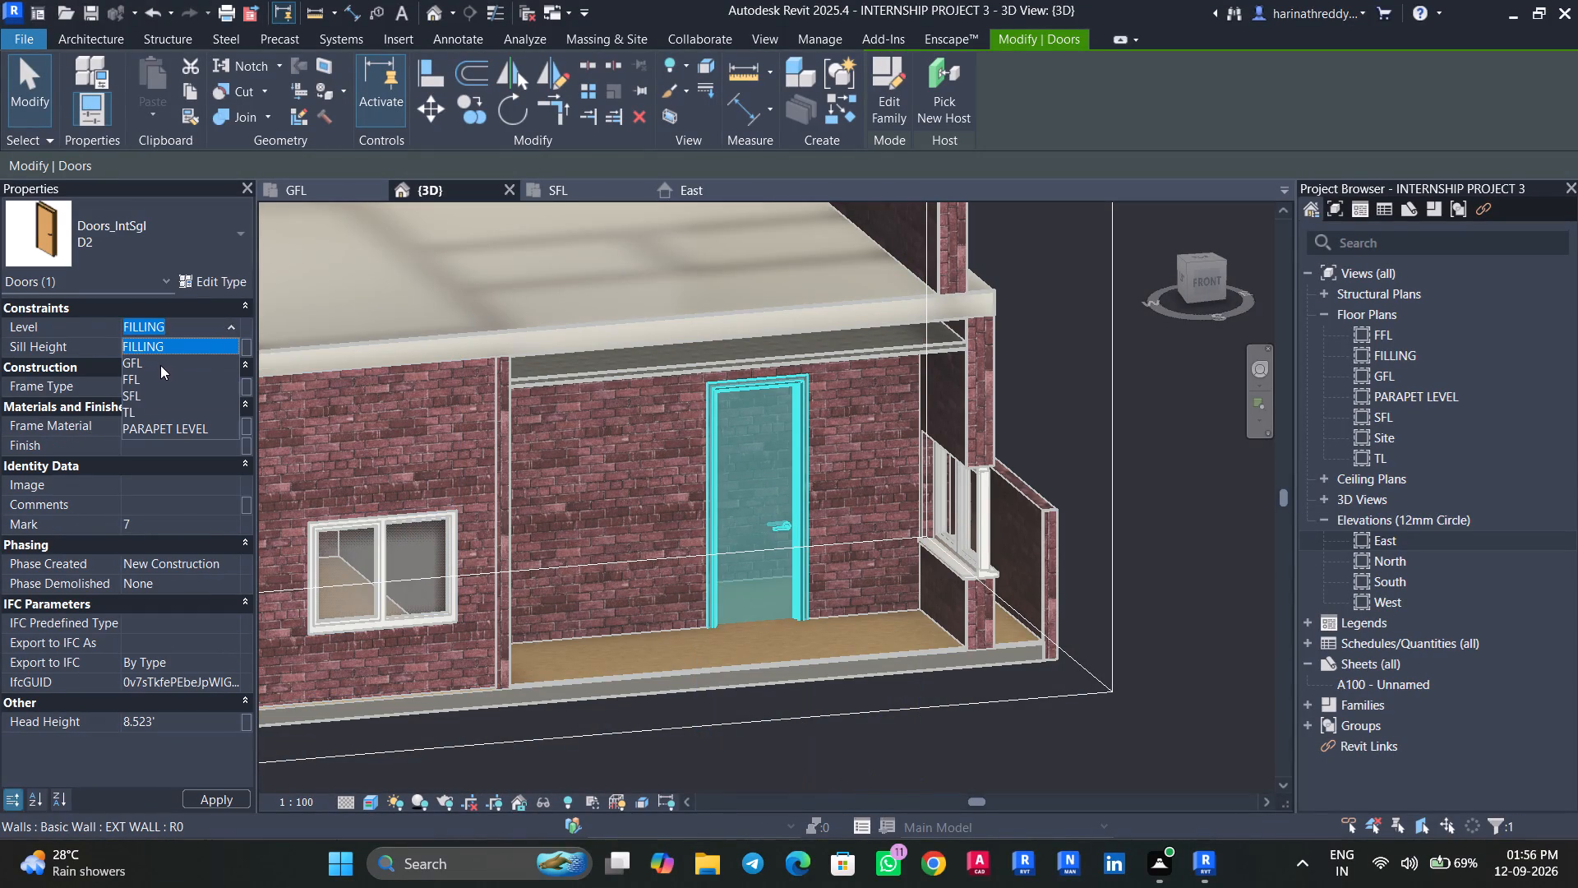
{"action": "left_click", "coordinate": [160, 364]}
{"action": "left_click", "coordinate": [195, 348]}
{"action": "type", "text": "150MM"}
{"action": "key", "text": "Return"}
{"action": "key", "text": "Escape"}
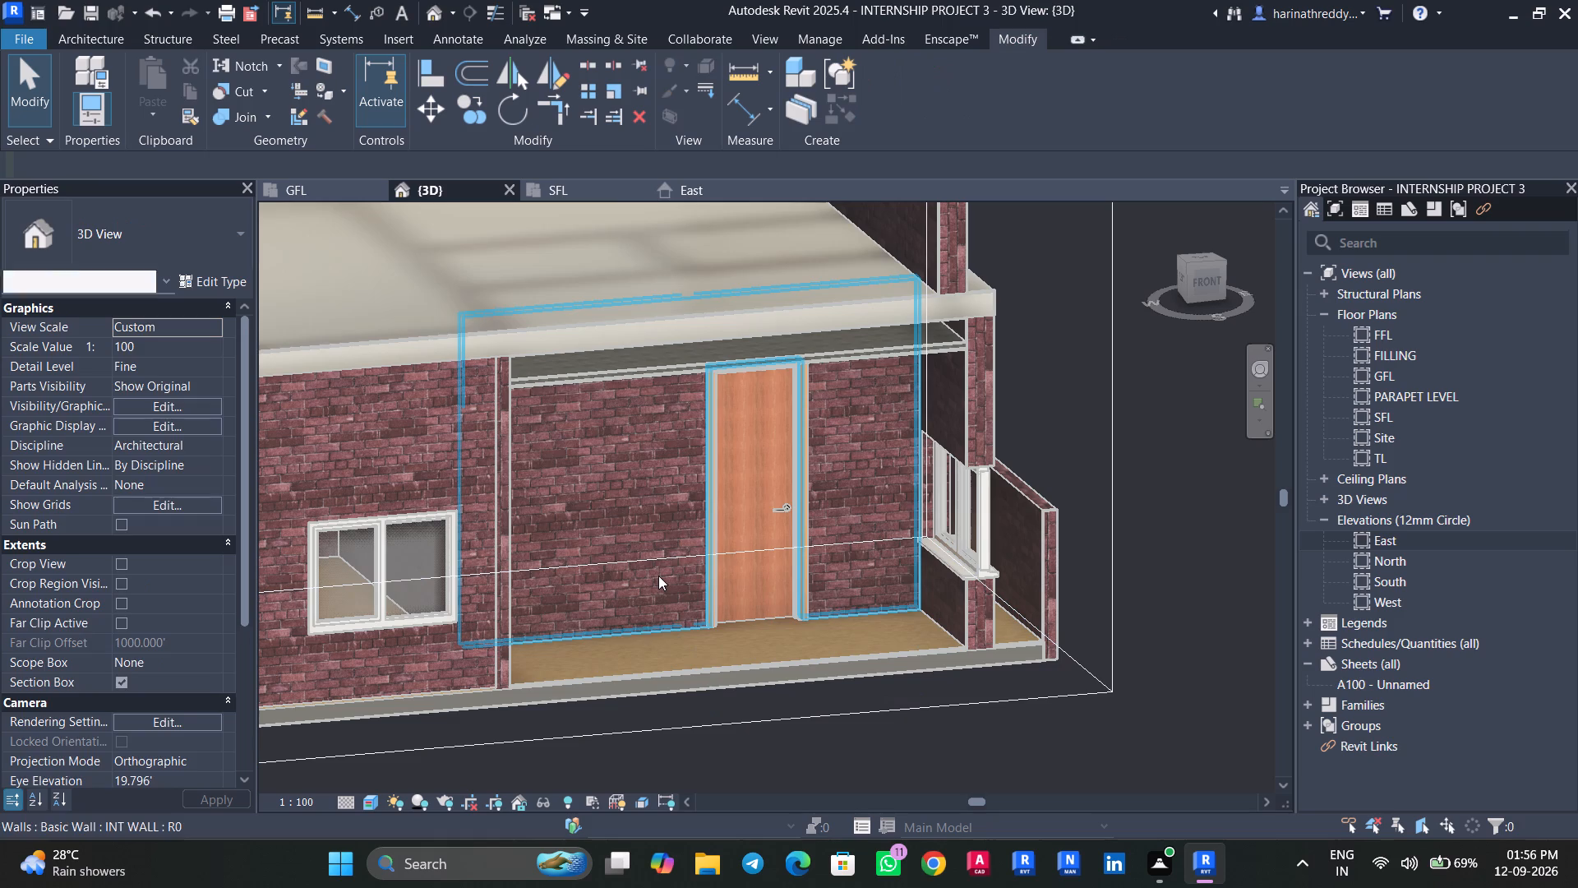
{"action": "key", "text": "Escape"}
Lower the base of the INT WALL holding the southeast room's D2 door to a base offset of about 0.011'.
{"action": "left_click", "coordinate": [657, 577]}
{"action": "left_click_drag", "start_coordinate": [689, 632], "coordinate": [691, 645]}
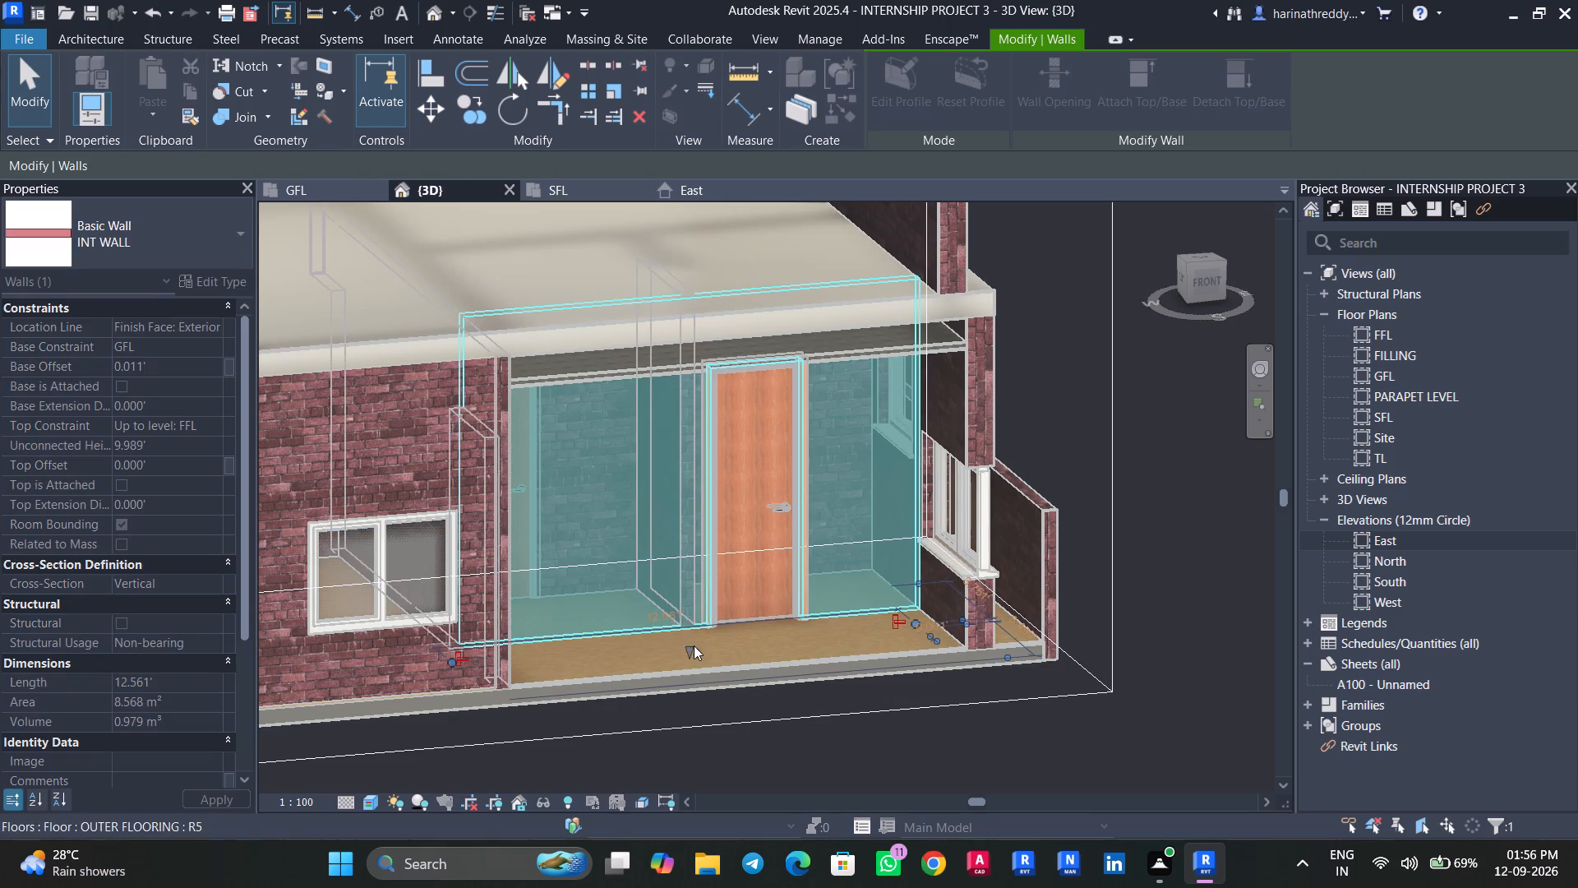
{"action": "key", "text": "Escape"}
Examine the inner doors from the north side of the 3D section and the southwest door on the GFL floor plan.
{"action": "scroll", "coordinate": [892, 738], "scroll_direction": "down", "scroll_amount": 3}
{"action": "scroll", "coordinate": [892, 738], "scroll_direction": "up", "scroll_amount": 1}
{"action": "middle_click_drag", "start_coordinate": [897, 741], "coordinate": [602, 755], "text": "shift"}
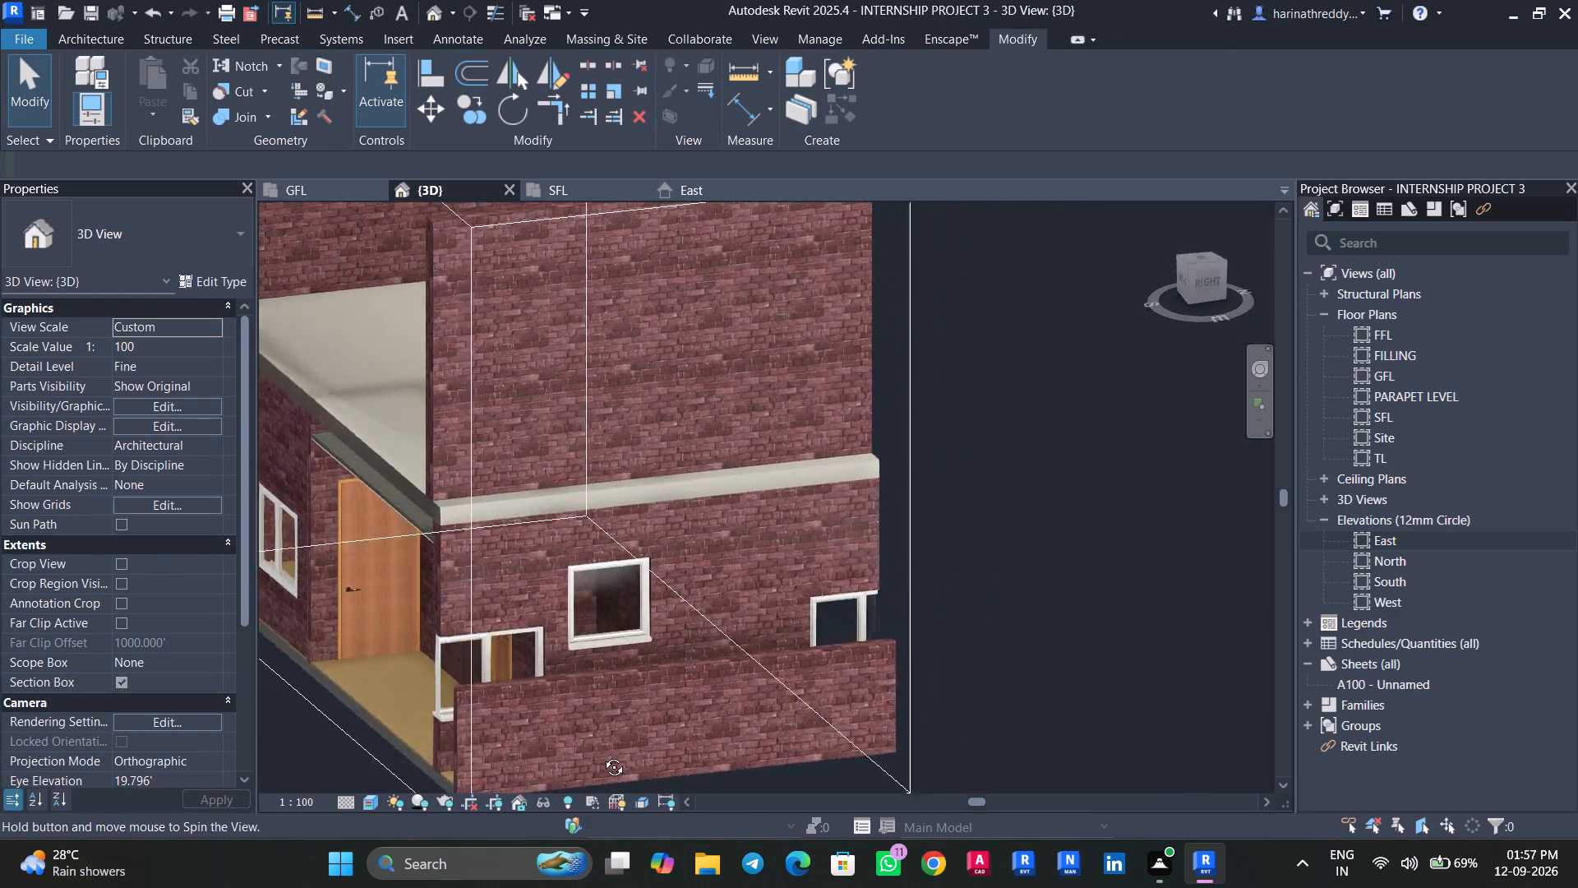
{"action": "middle_click_drag", "start_coordinate": [602, 755], "coordinate": [285, 754], "text": "shift"}
{"action": "left_click", "coordinate": [450, 604]}
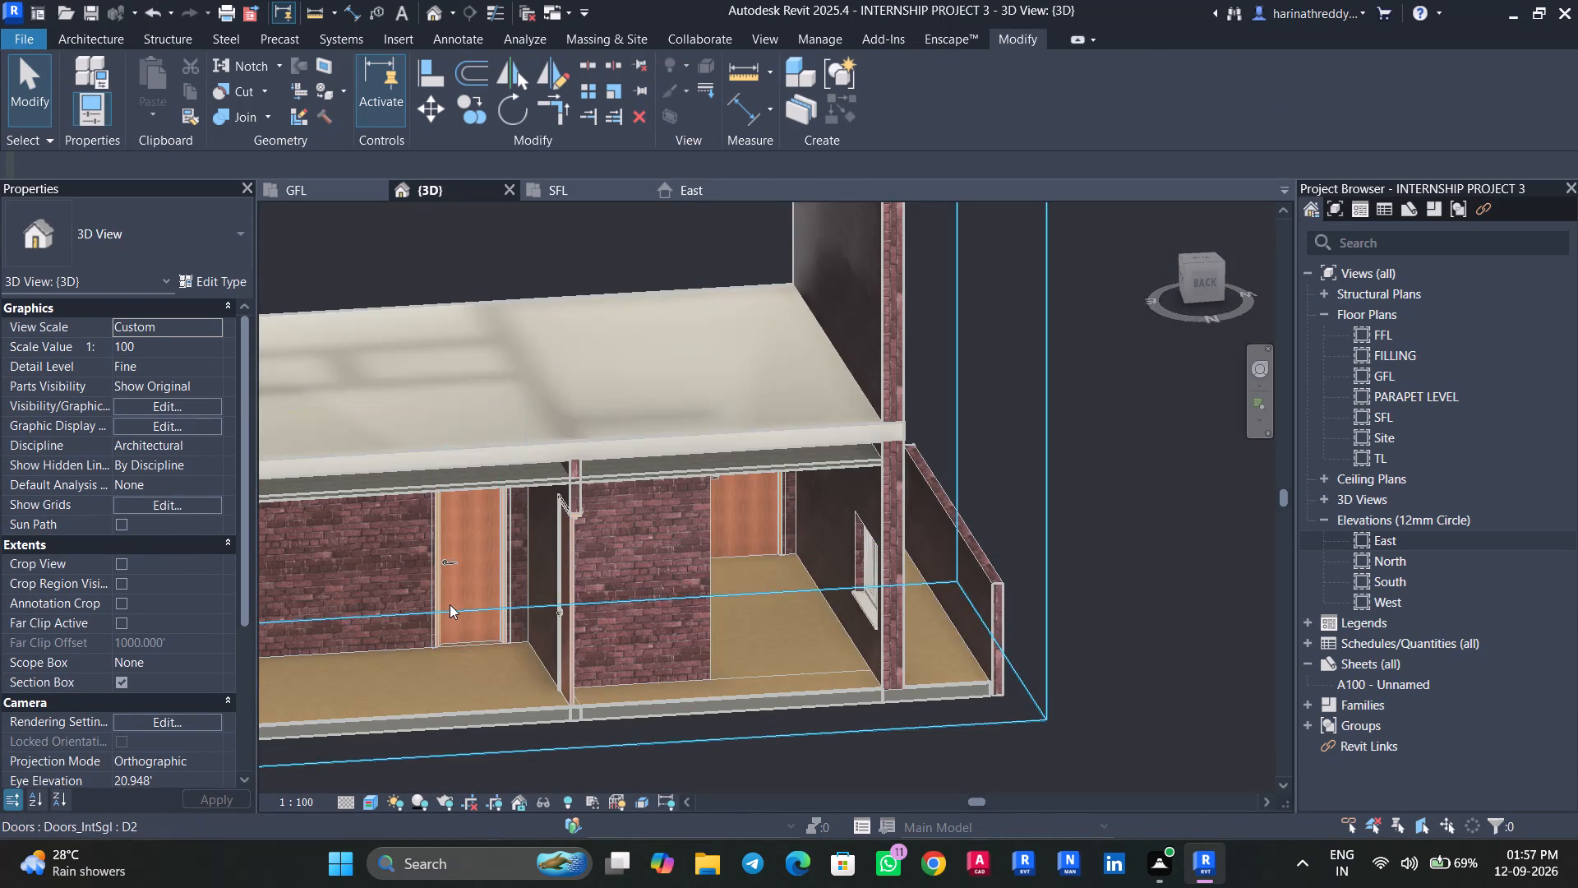
{"action": "key", "text": "Escape"}
{"action": "key", "text": "Escape"}
{"action": "left_click", "coordinate": [315, 198]}
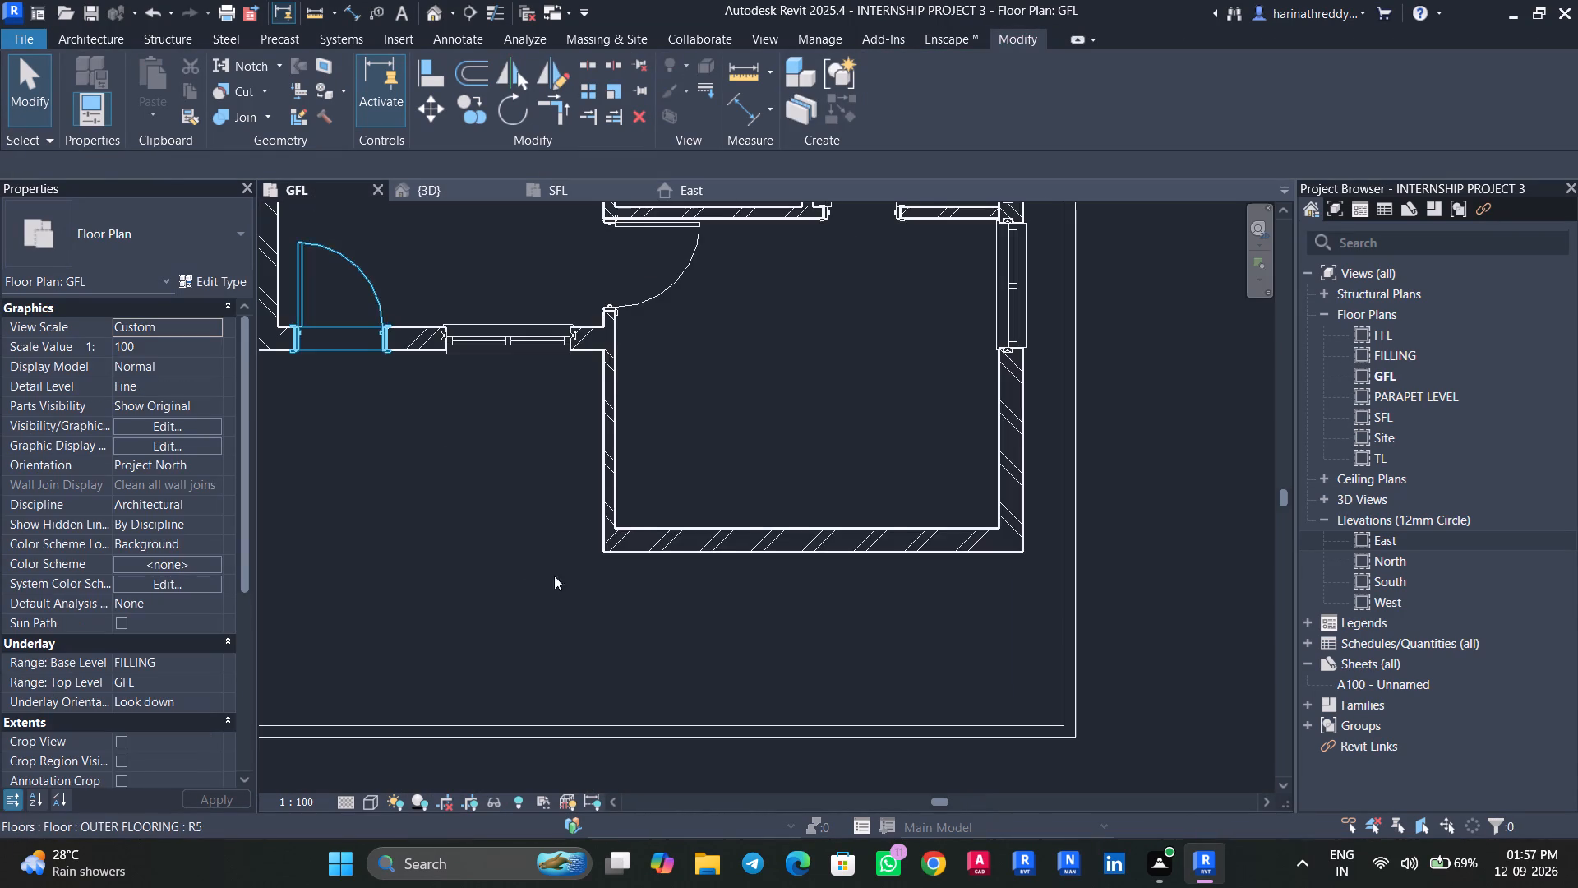
{"action": "scroll", "coordinate": [575, 579], "scroll_direction": "down", "scroll_amount": 2}
{"action": "scroll", "coordinate": [570, 553], "scroll_direction": "up", "scroll_amount": 1}
{"action": "scroll", "coordinate": [570, 553], "scroll_direction": "down", "scroll_amount": 2}
{"action": "left_click", "coordinate": [436, 385]}
{"action": "key", "text": "Escape"}
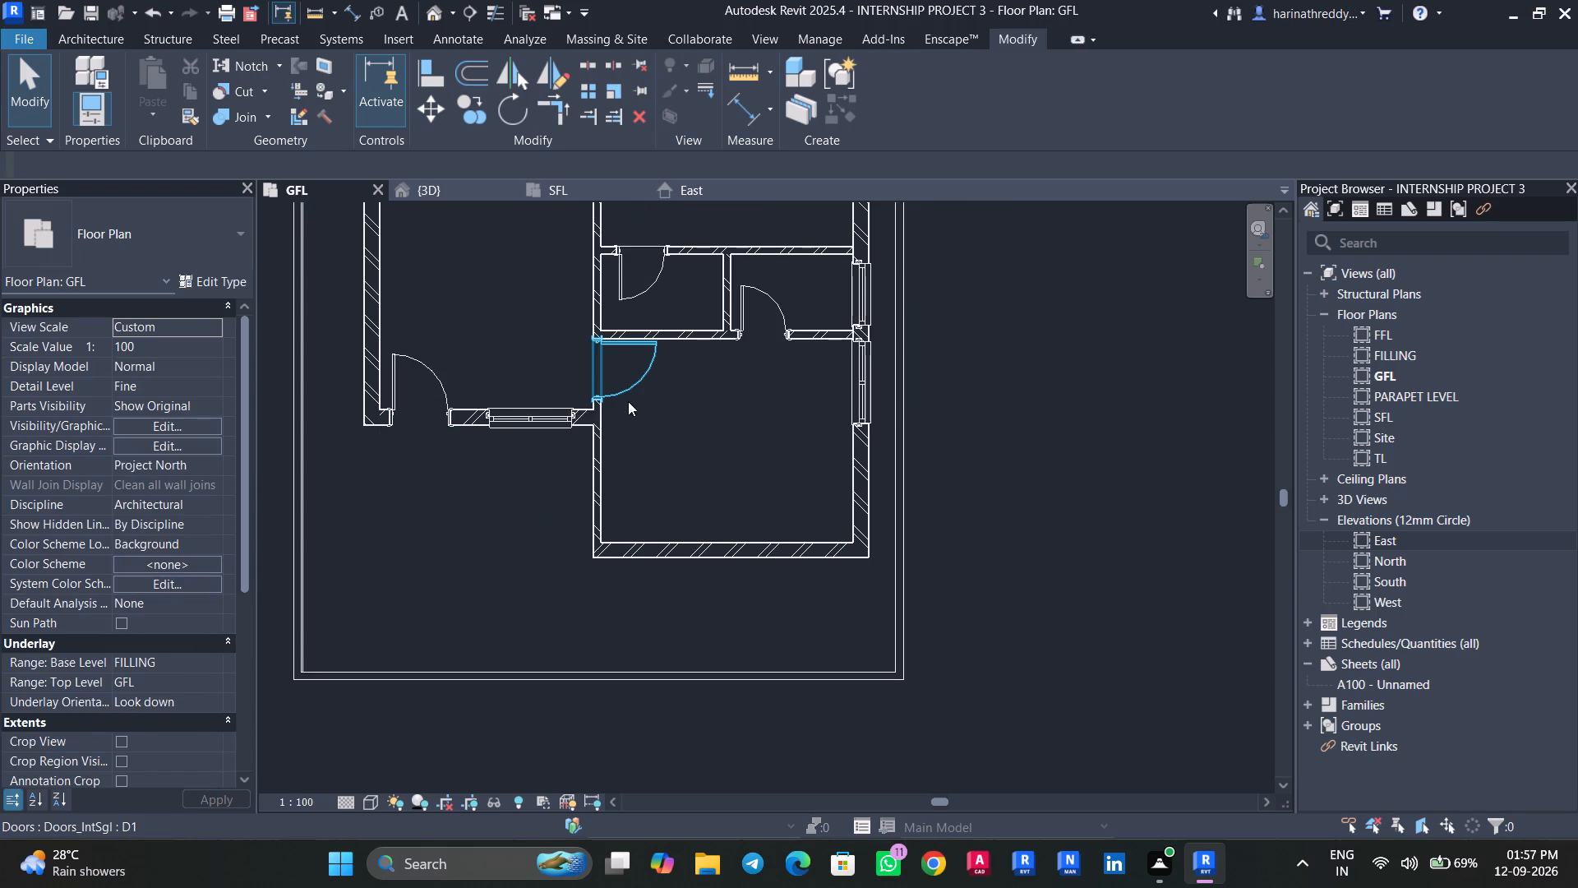
Set the sill height of the D1 door in the southeast room's west wall to 150 mm.
{"action": "left_click", "coordinate": [627, 389]}
{"action": "key", "text": "Escape"}
{"action": "left_click", "coordinate": [640, 367]}
{"action": "left_click", "coordinate": [168, 351]}
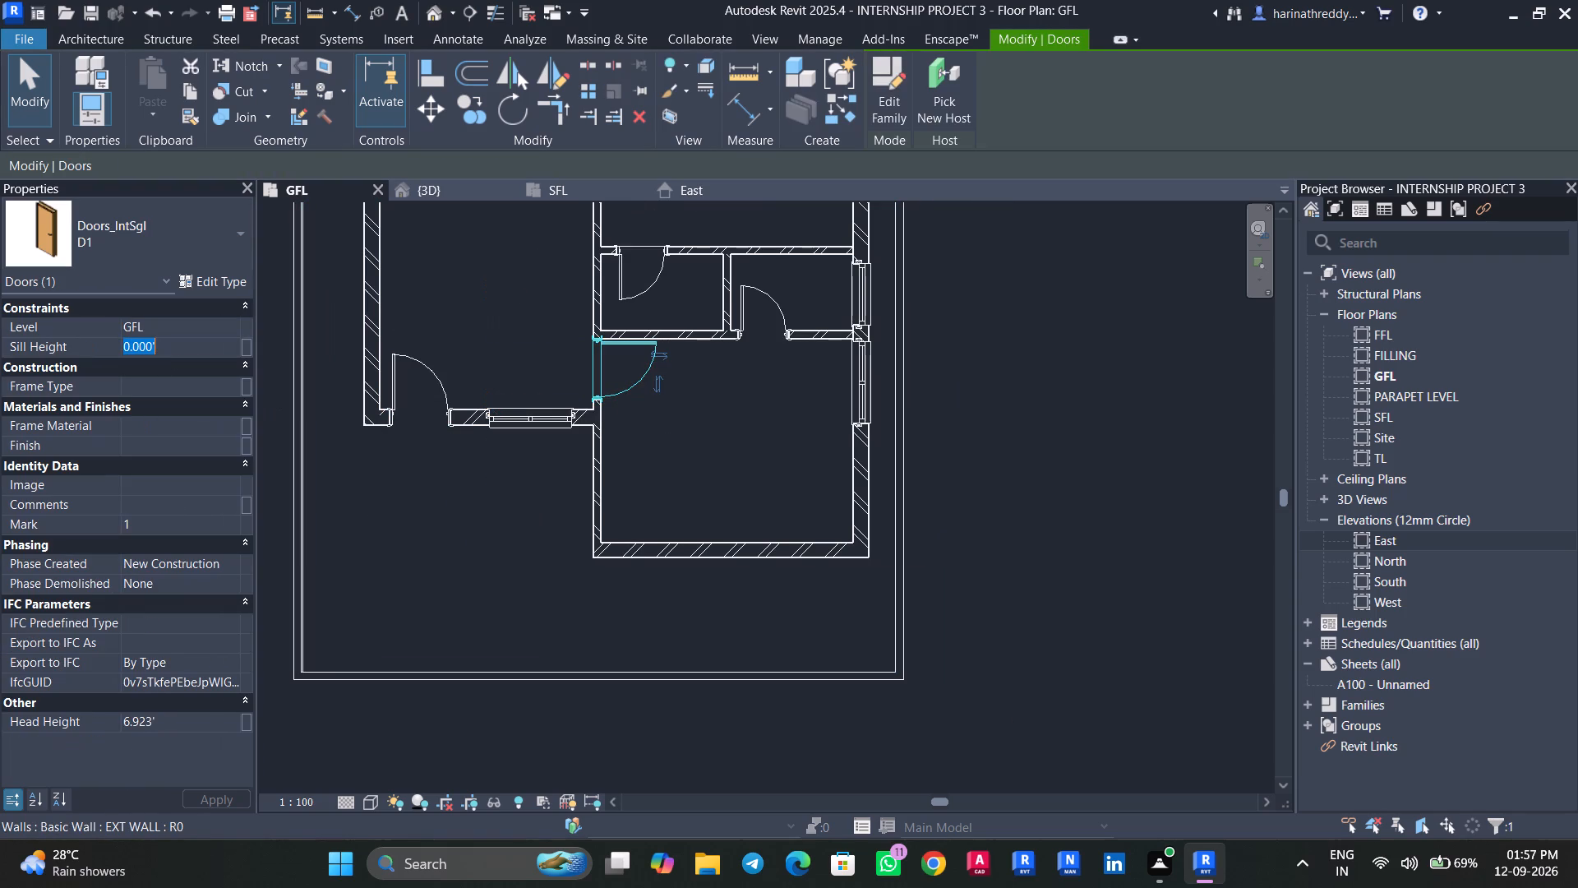
{"action": "type", "text": "150MM"}
{"action": "key", "text": "Return"}
{"action": "middle_click_drag", "start_coordinate": [699, 402], "coordinate": [694, 593]}
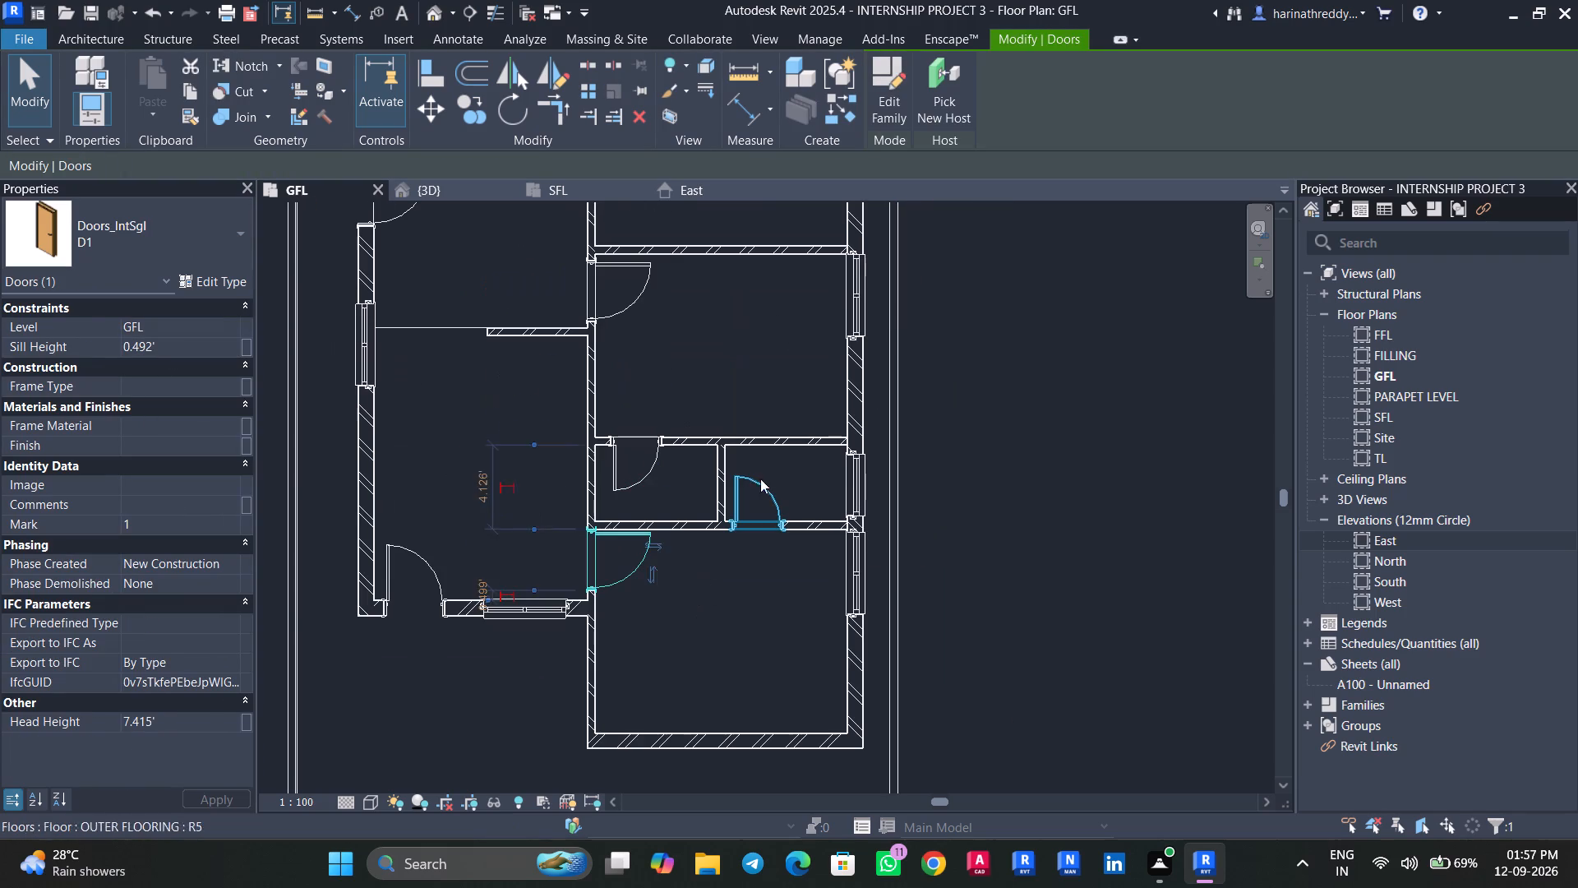
{"action": "key", "text": "Escape"}
Check the level and sill height of the remaining D1 and D2 doors on the GFL floor plan.
{"action": "left_click", "coordinate": [757, 485]}
{"action": "key", "text": "Escape"}
{"action": "left_click", "coordinate": [648, 473]}
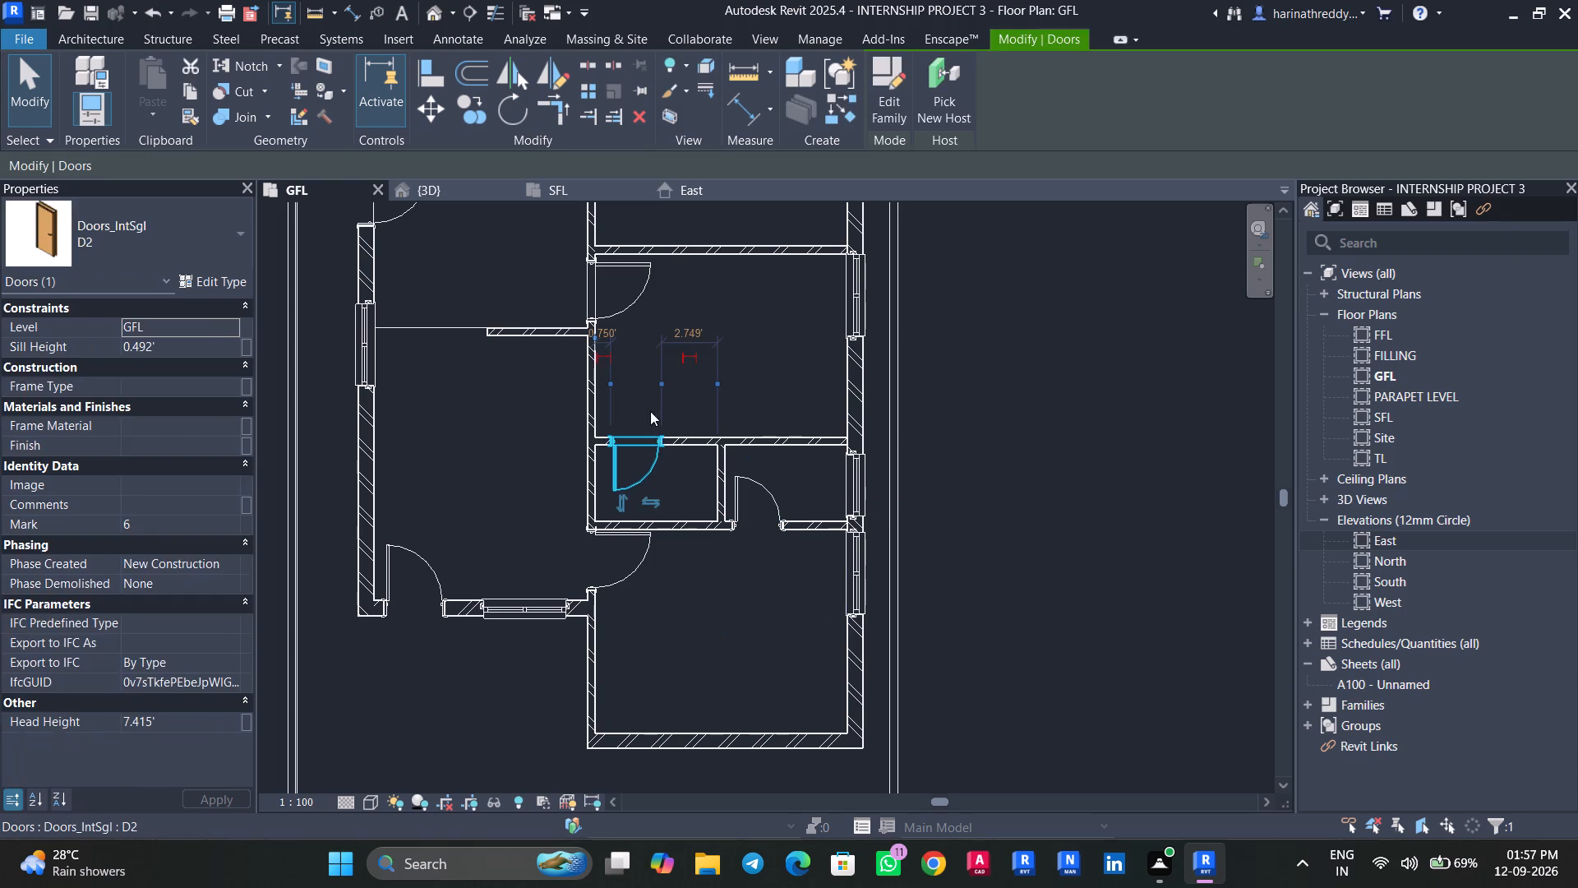
{"action": "key", "text": "Escape"}
{"action": "middle_click_drag", "start_coordinate": [674, 372], "coordinate": [699, 547]}
{"action": "left_click", "coordinate": [665, 483]}
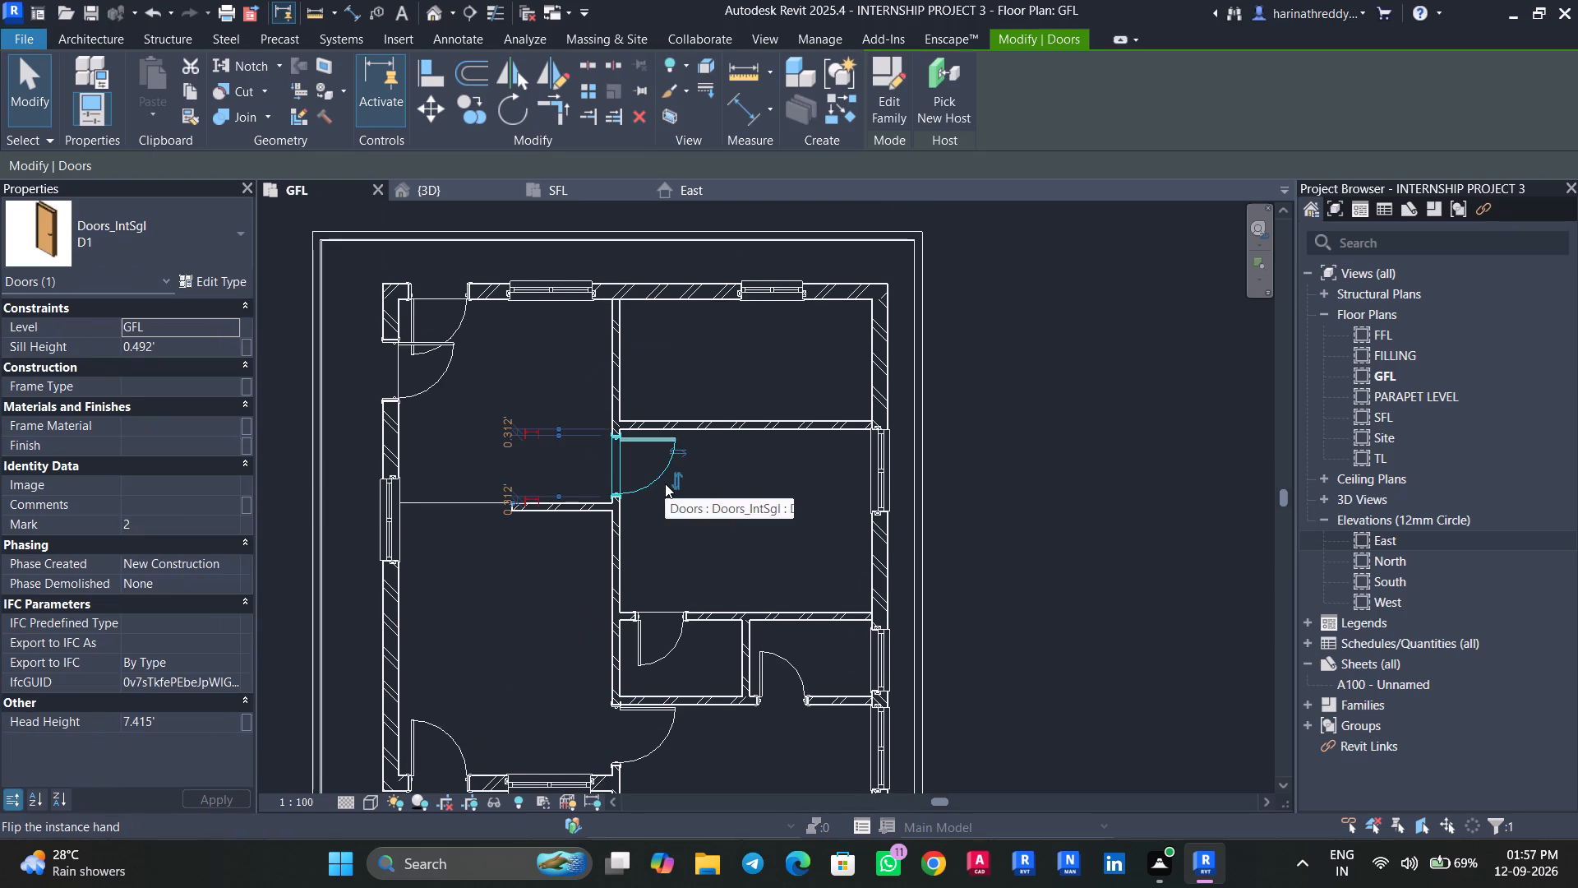
{"action": "key", "text": "Escape"}
{"action": "left_click", "coordinate": [434, 373]}
{"action": "key", "text": "Escape"}
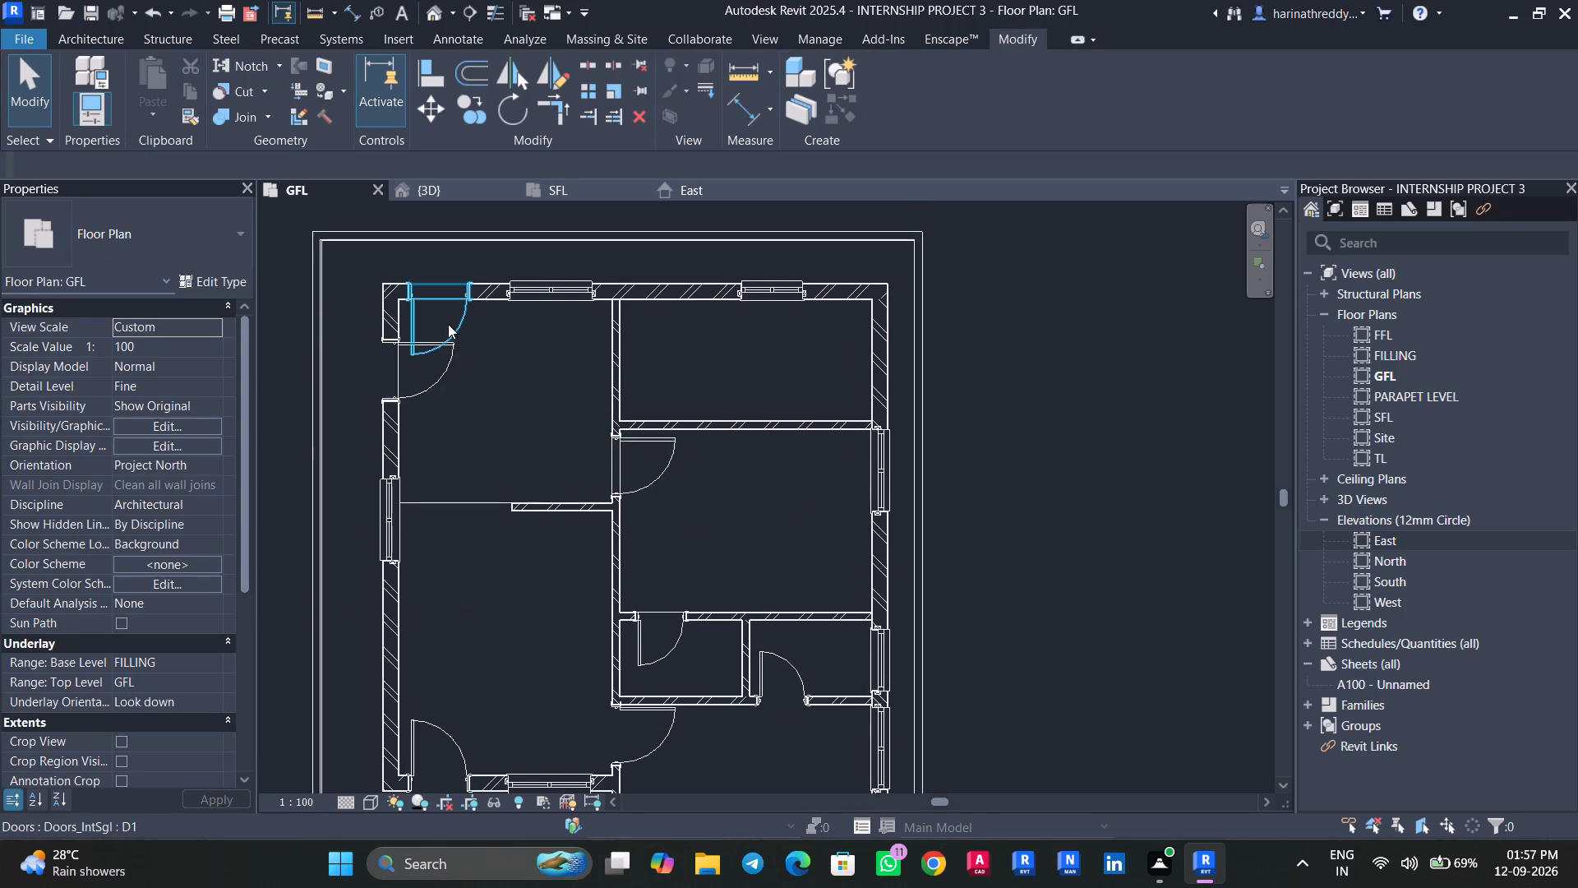
{"action": "key", "text": "Escape"}
Nudge the D1 door in the northwest room's west wall south and flip it to swing inward, hinged at its southern jamb.
{"action": "left_click", "coordinate": [436, 364]}
{"action": "key", "text": "space"}
{"action": "key", "text": "space"}
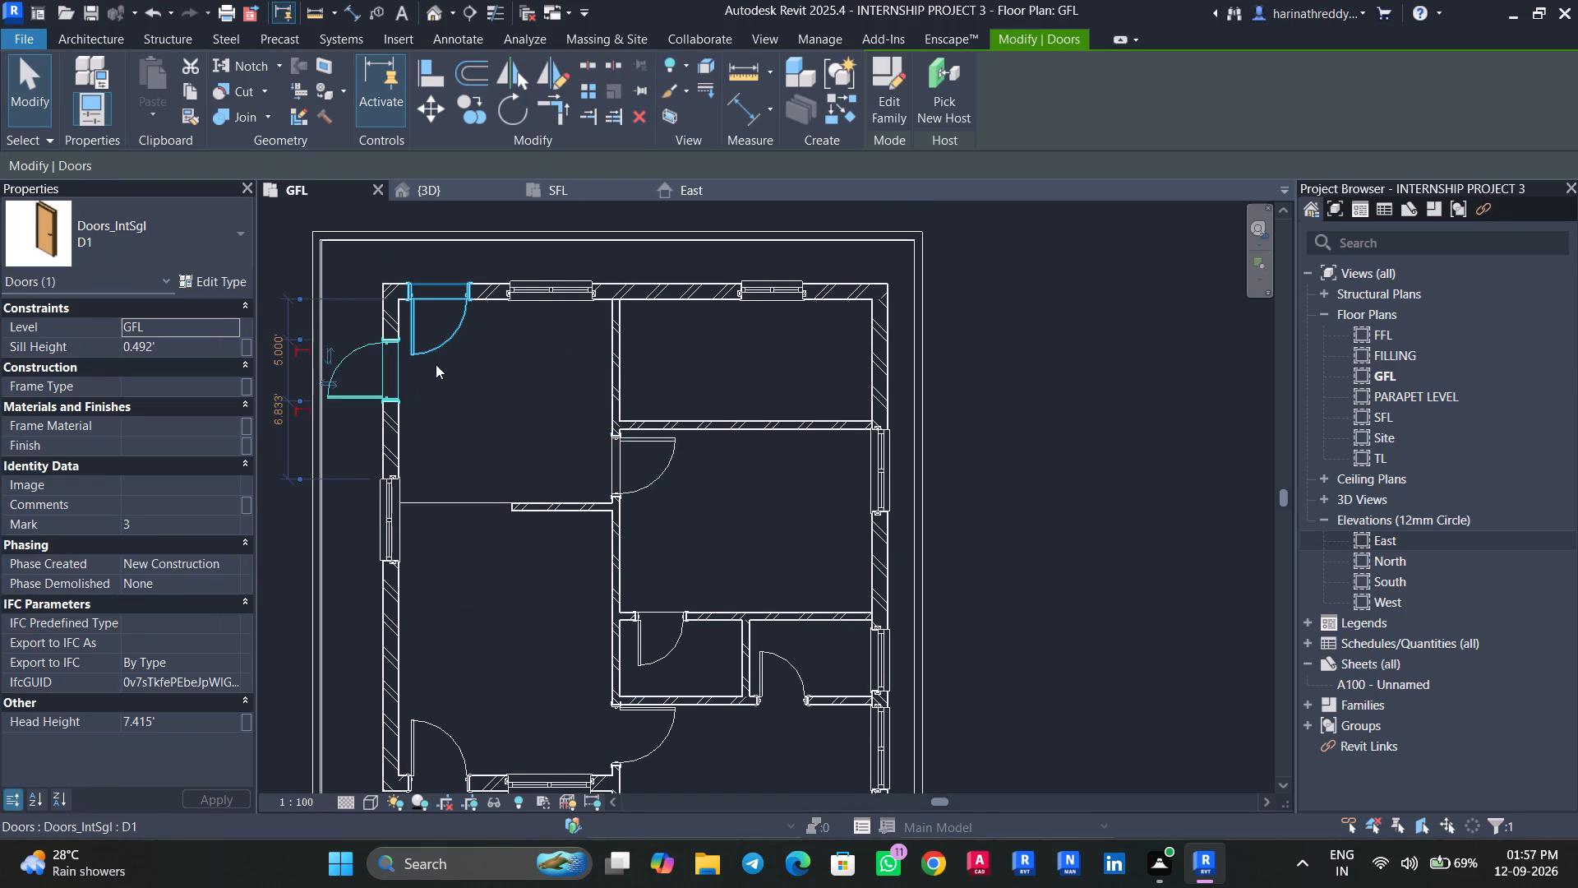
{"action": "key", "text": "space"}
{"action": "key", "text": "space"}
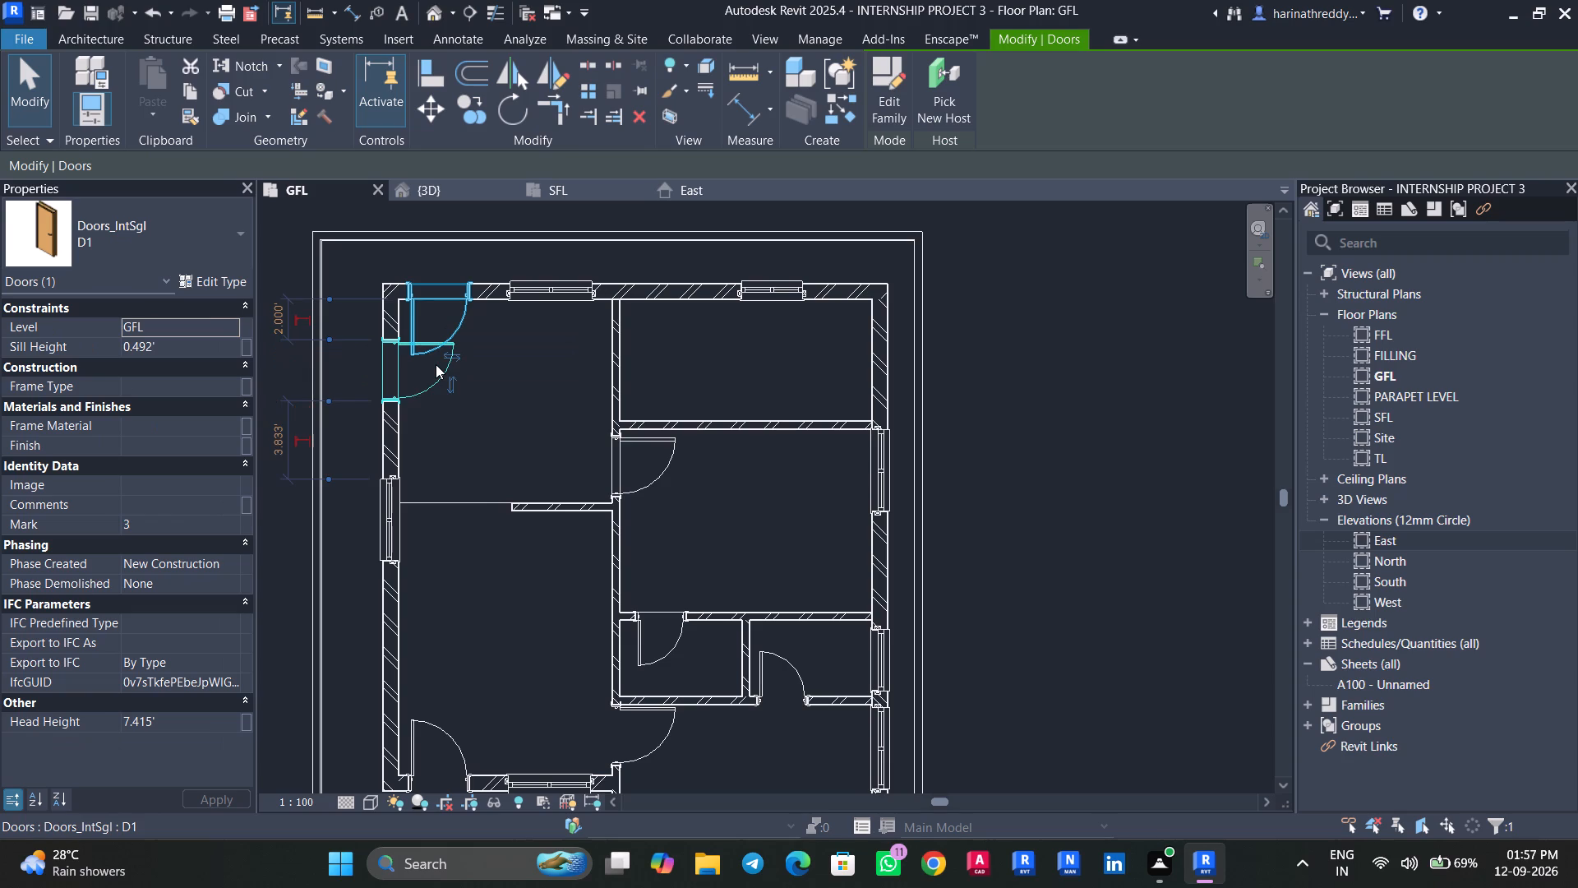
{"action": "key", "text": "space"}
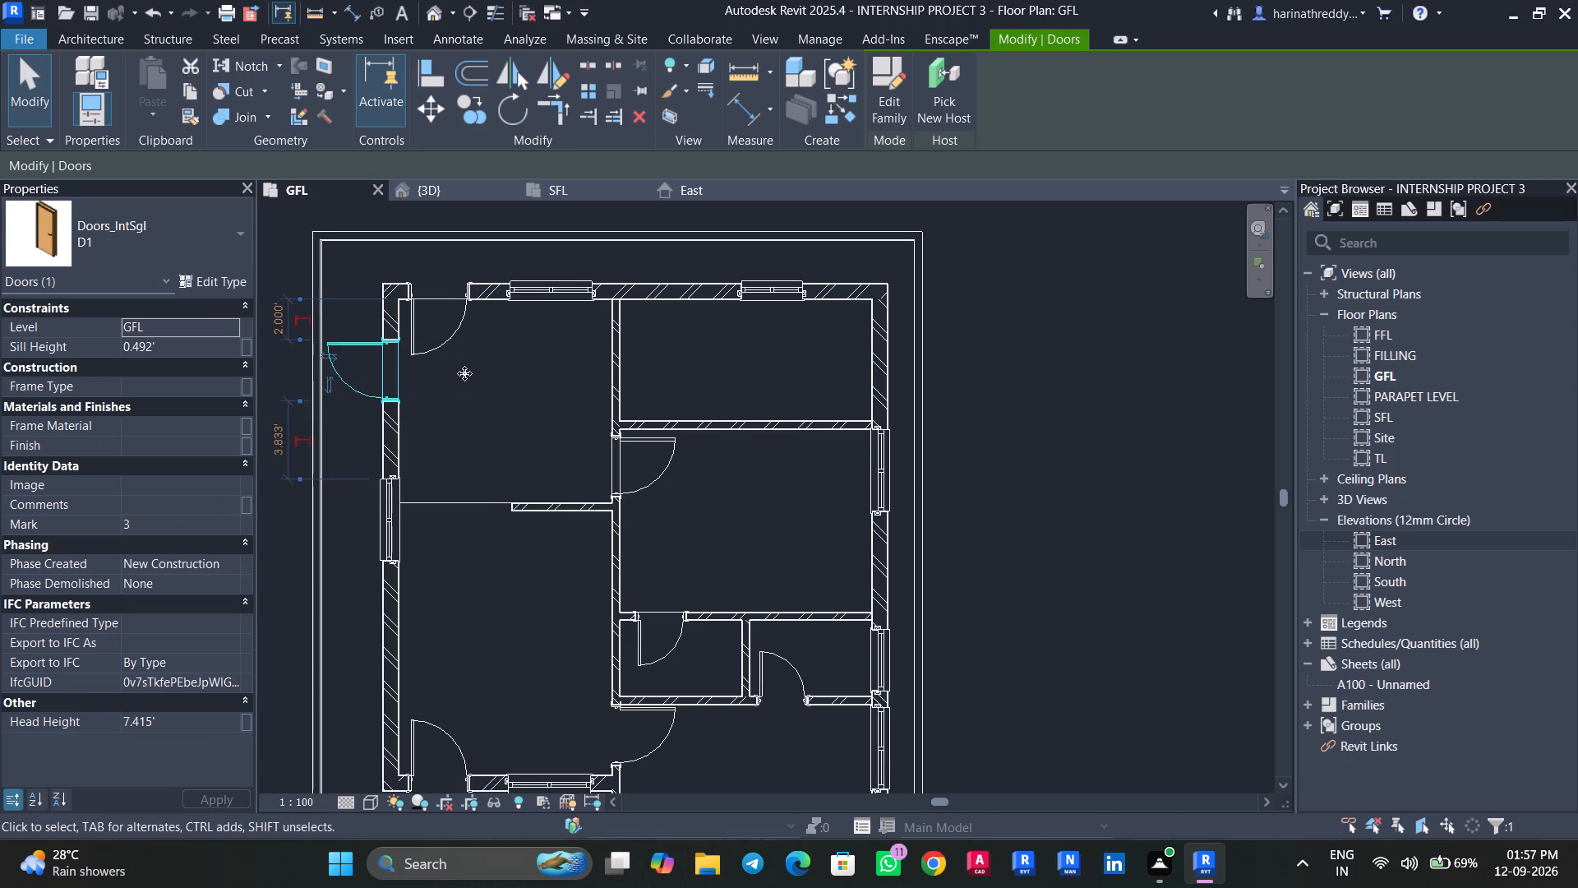
{"action": "key", "text": "space"}
{"action": "scroll", "coordinate": [423, 372], "scroll_direction": "up", "scroll_amount": 1}
{"action": "scroll", "coordinate": [423, 372], "scroll_direction": "down", "scroll_amount": 1}
{"action": "scroll", "coordinate": [423, 372], "scroll_direction": "up", "scroll_amount": 1}
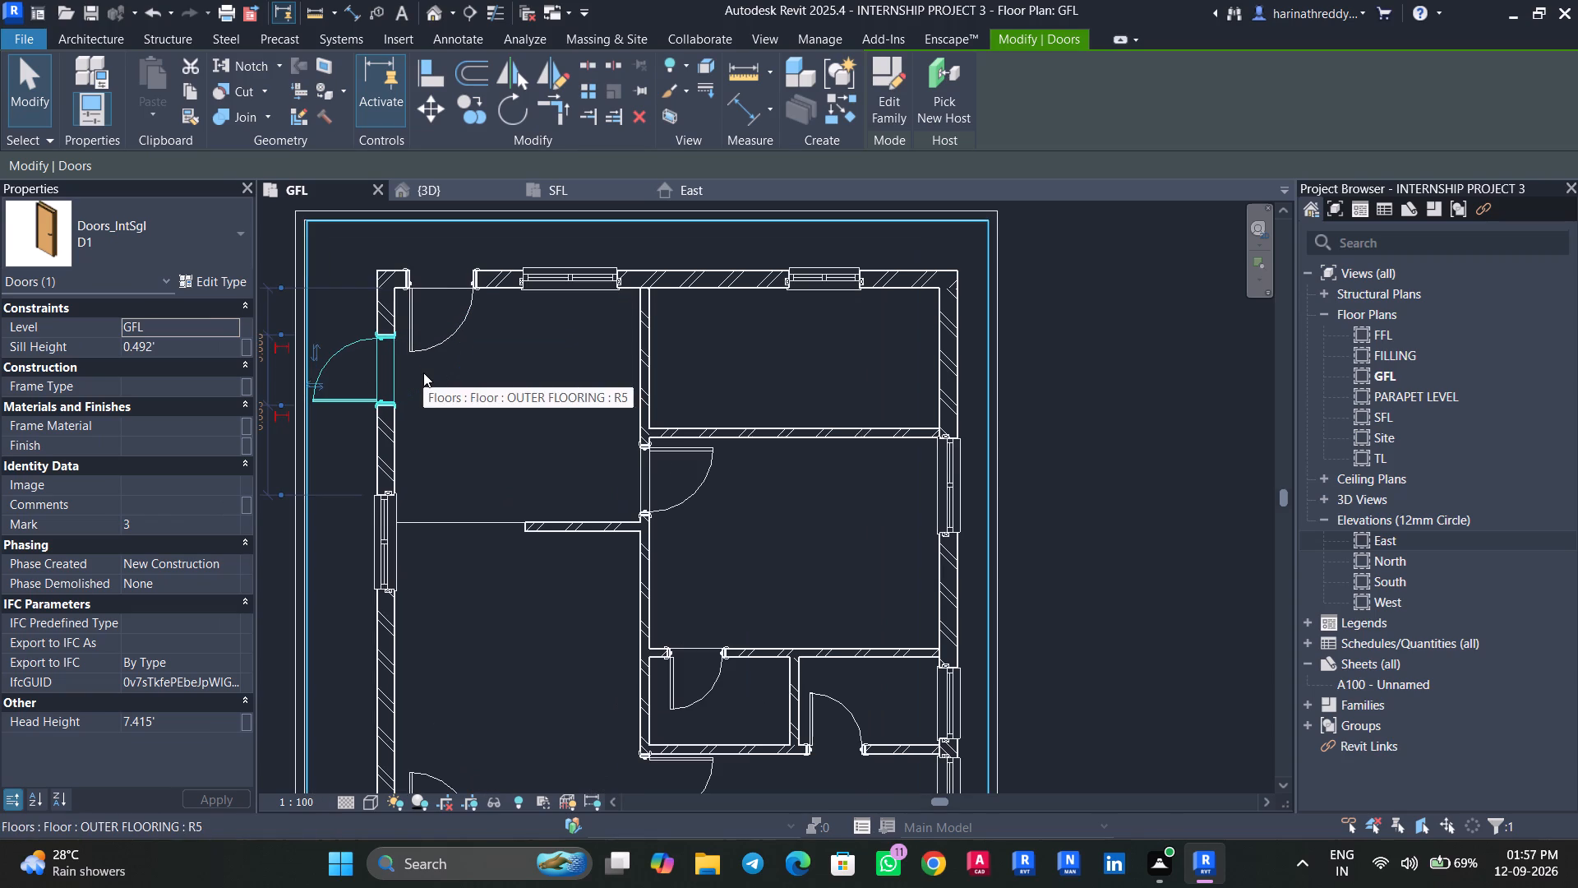
{"action": "key", "text": "Down"}
{"action": "key", "text": "Down"}
{"action": "key", "text": "Down"}
{"action": "key", "text": "space"}
{"action": "key", "text": "space"}
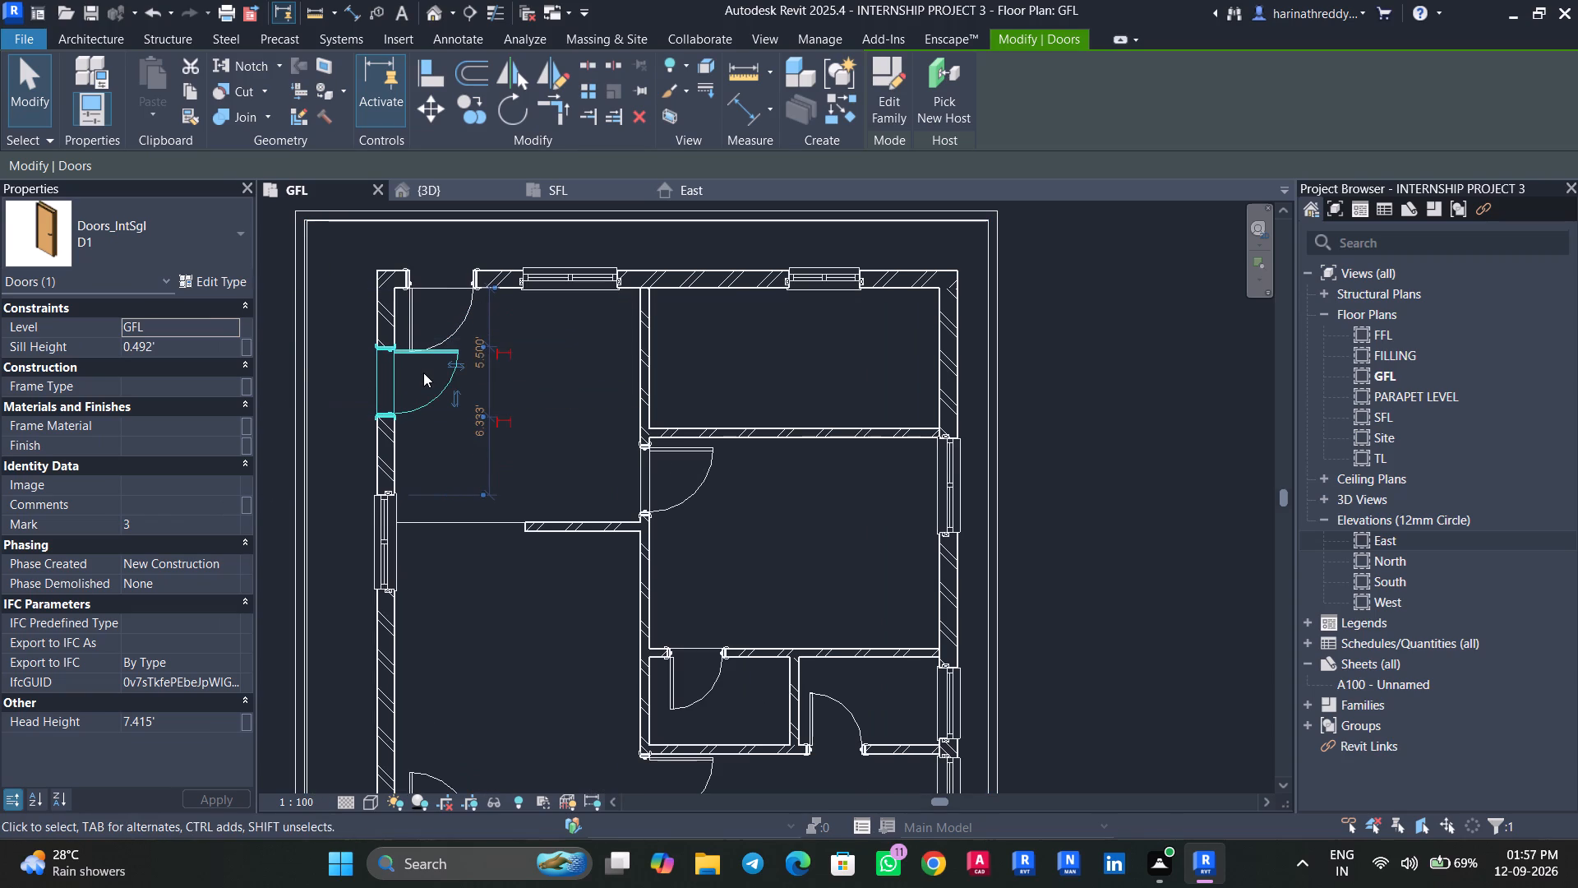
{"action": "key", "text": "space"}
{"action": "key", "text": "space"}
{"action": "key", "text": "space"}
Nudge the west wall's D1 door slightly further south to clear the swing of the adjacent north-wall door.
{"action": "key", "text": "Down"}
{"action": "key", "text": "Down"}
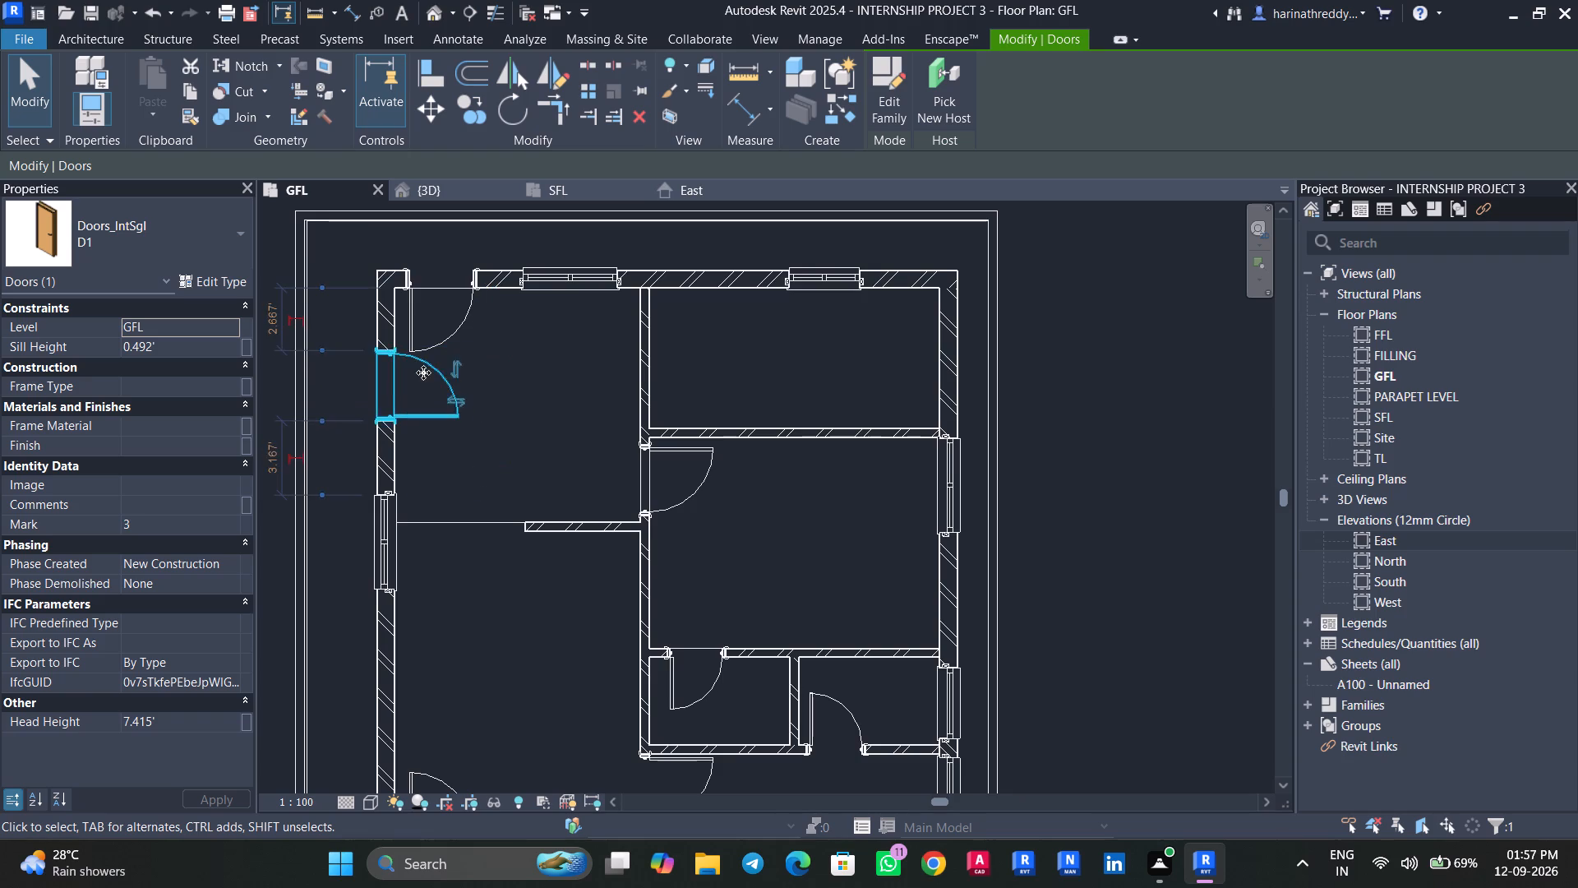
{"action": "key", "text": "Down"}
{"action": "key", "text": "Down"}
{"action": "key", "text": "Down"}
{"action": "key", "text": "Down"}
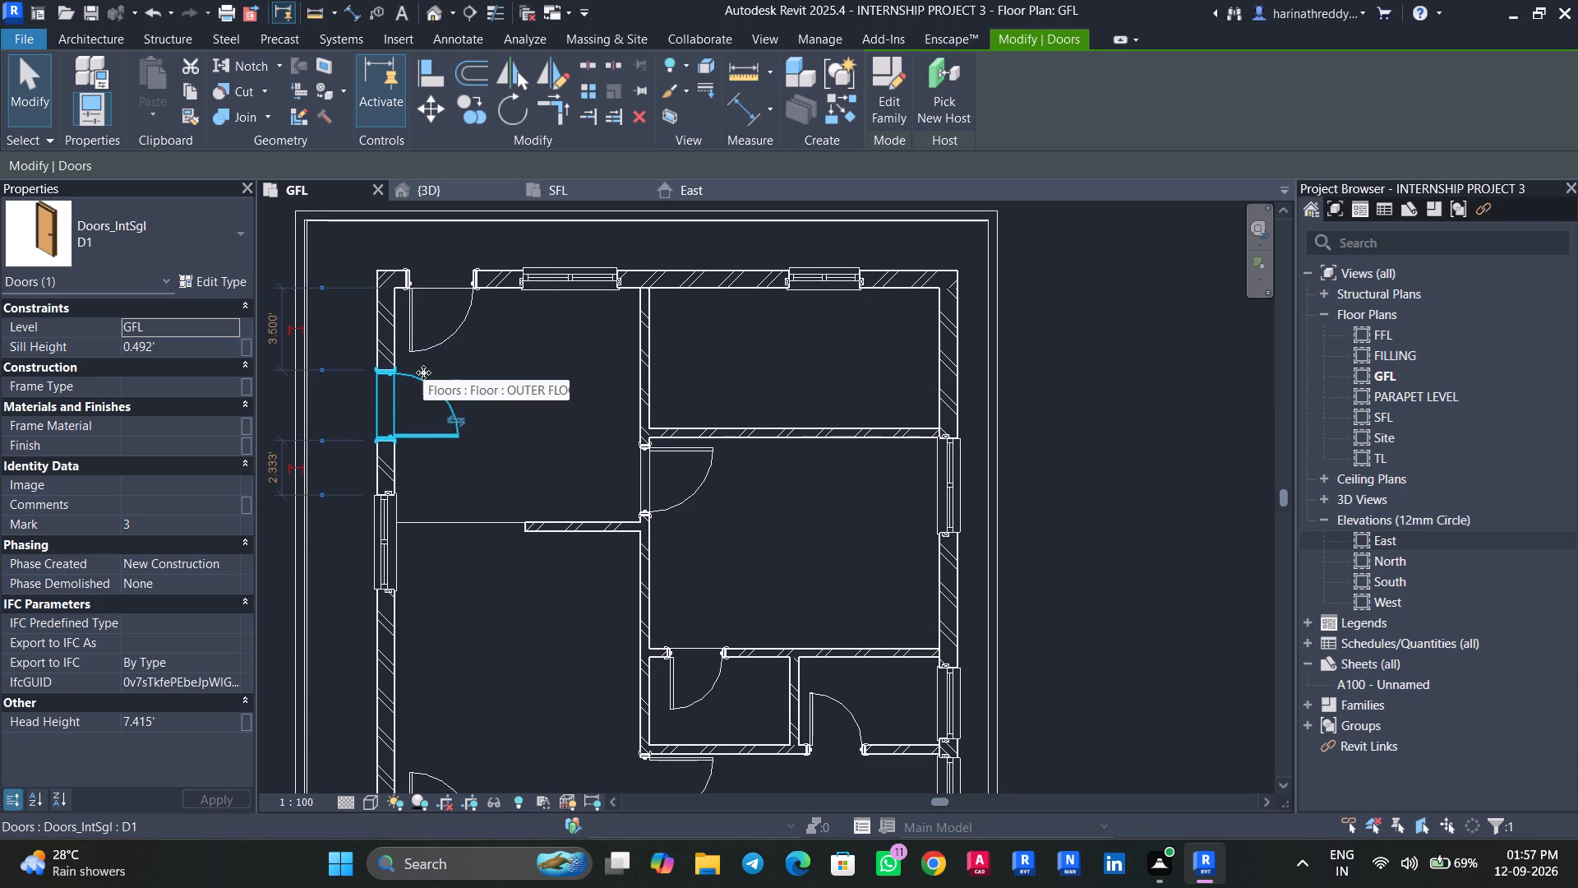
{"action": "key", "text": "Up"}
{"action": "key", "text": "Up"}
{"action": "key", "text": "Up"}
{"action": "key", "text": "Up"}
{"action": "key", "text": "Escape"}
{"action": "key", "text": "Escape"}
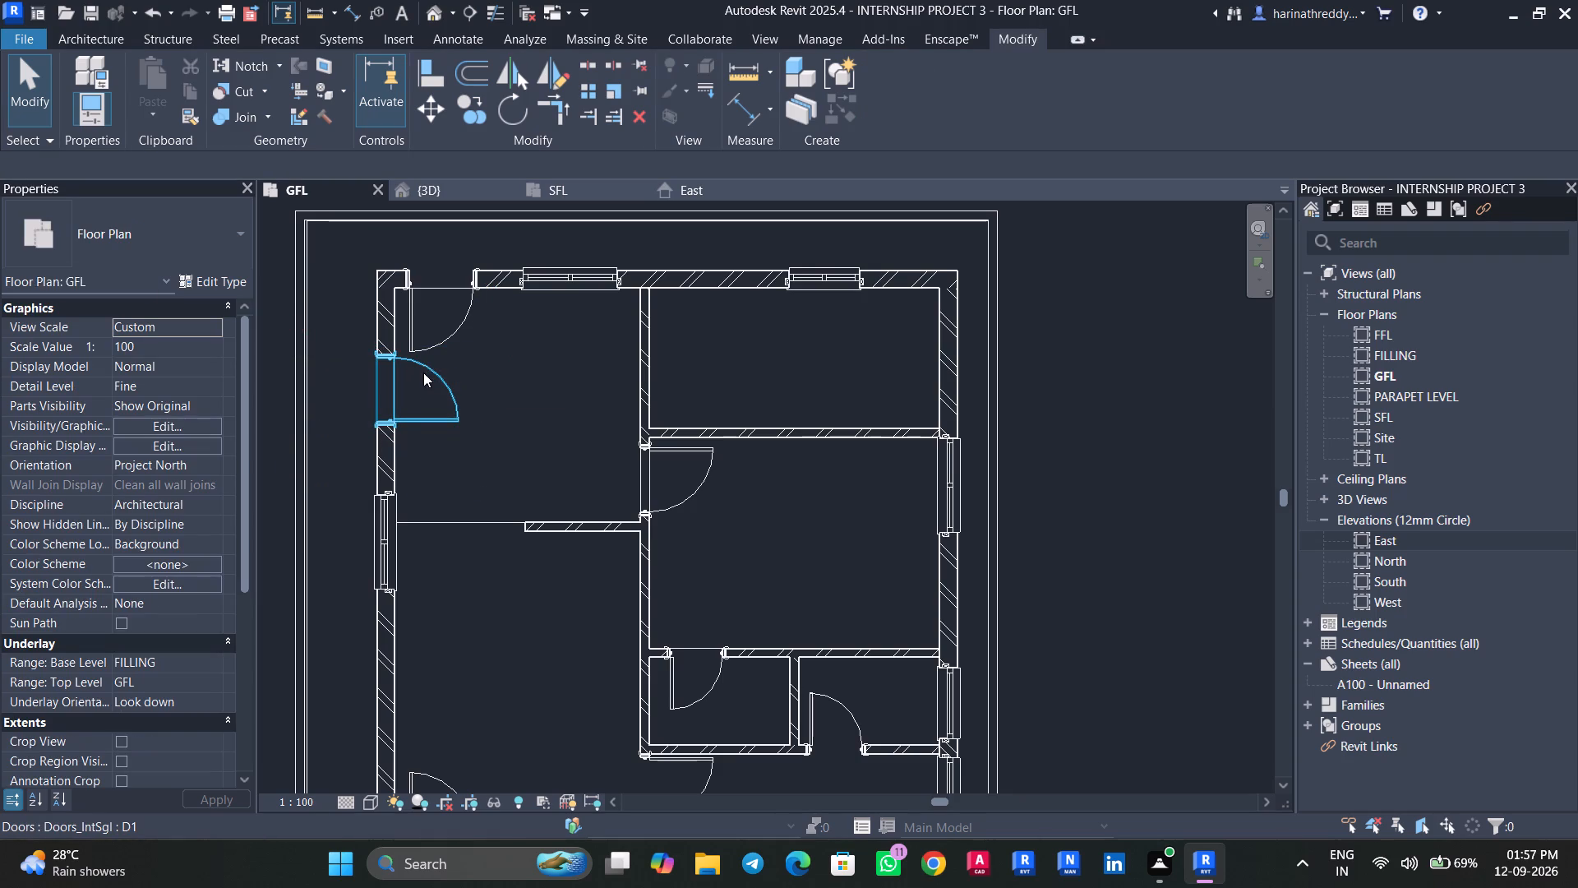
Change the level of the W1 window in the northwest room's north wall to GFL.
{"action": "left_click", "coordinate": [551, 282]}
{"action": "key", "text": "Escape"}
{"action": "left_click", "coordinate": [552, 294]}
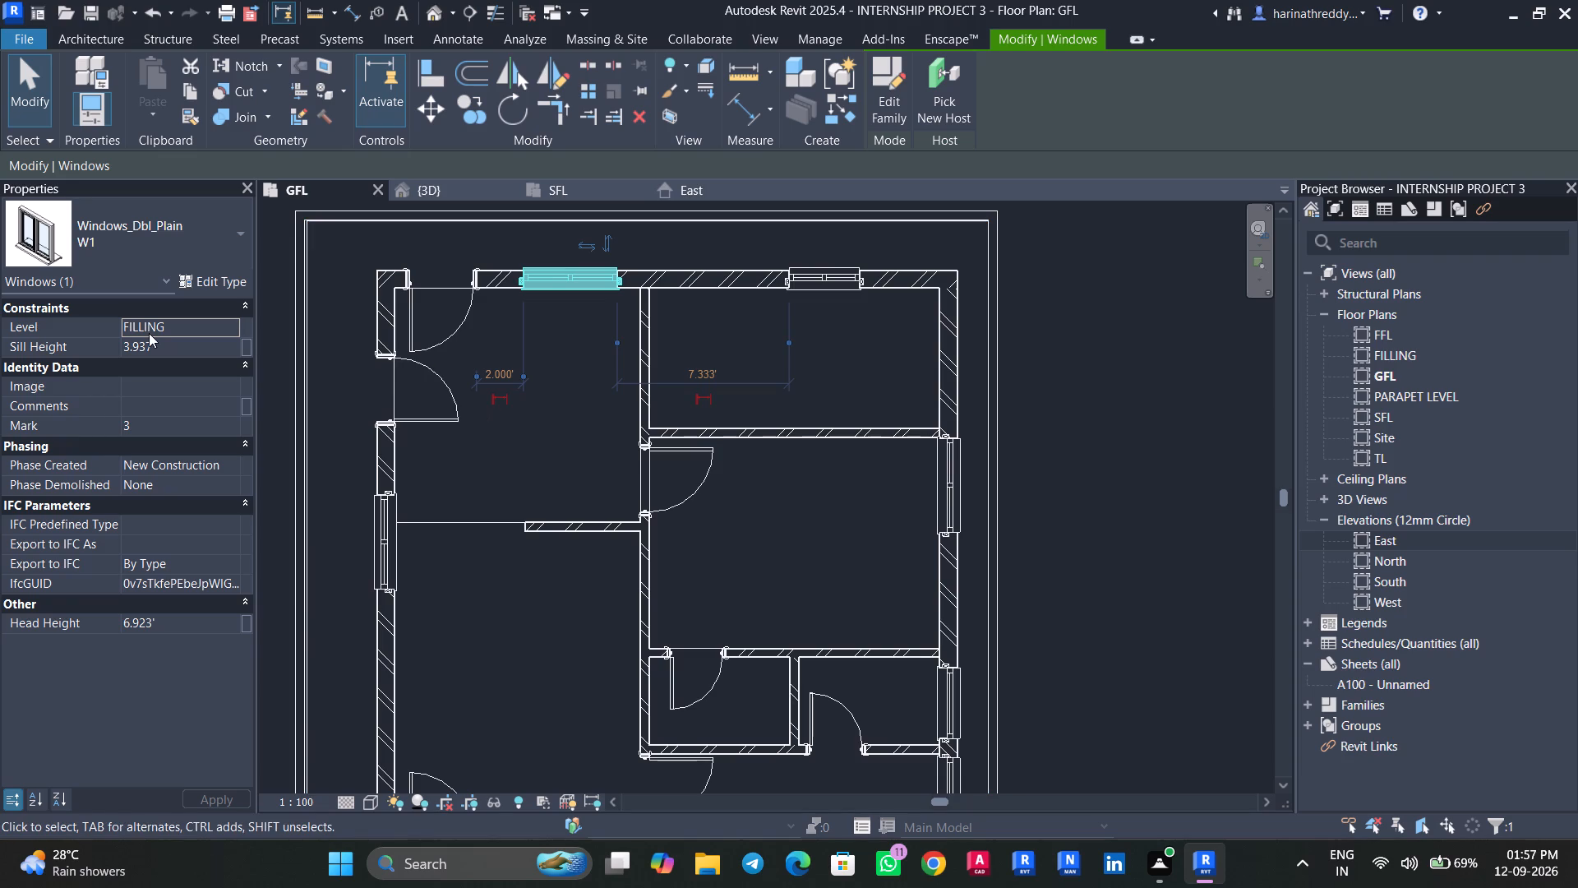
{"action": "left_click", "coordinate": [228, 329]}
{"action": "left_click", "coordinate": [150, 360]}
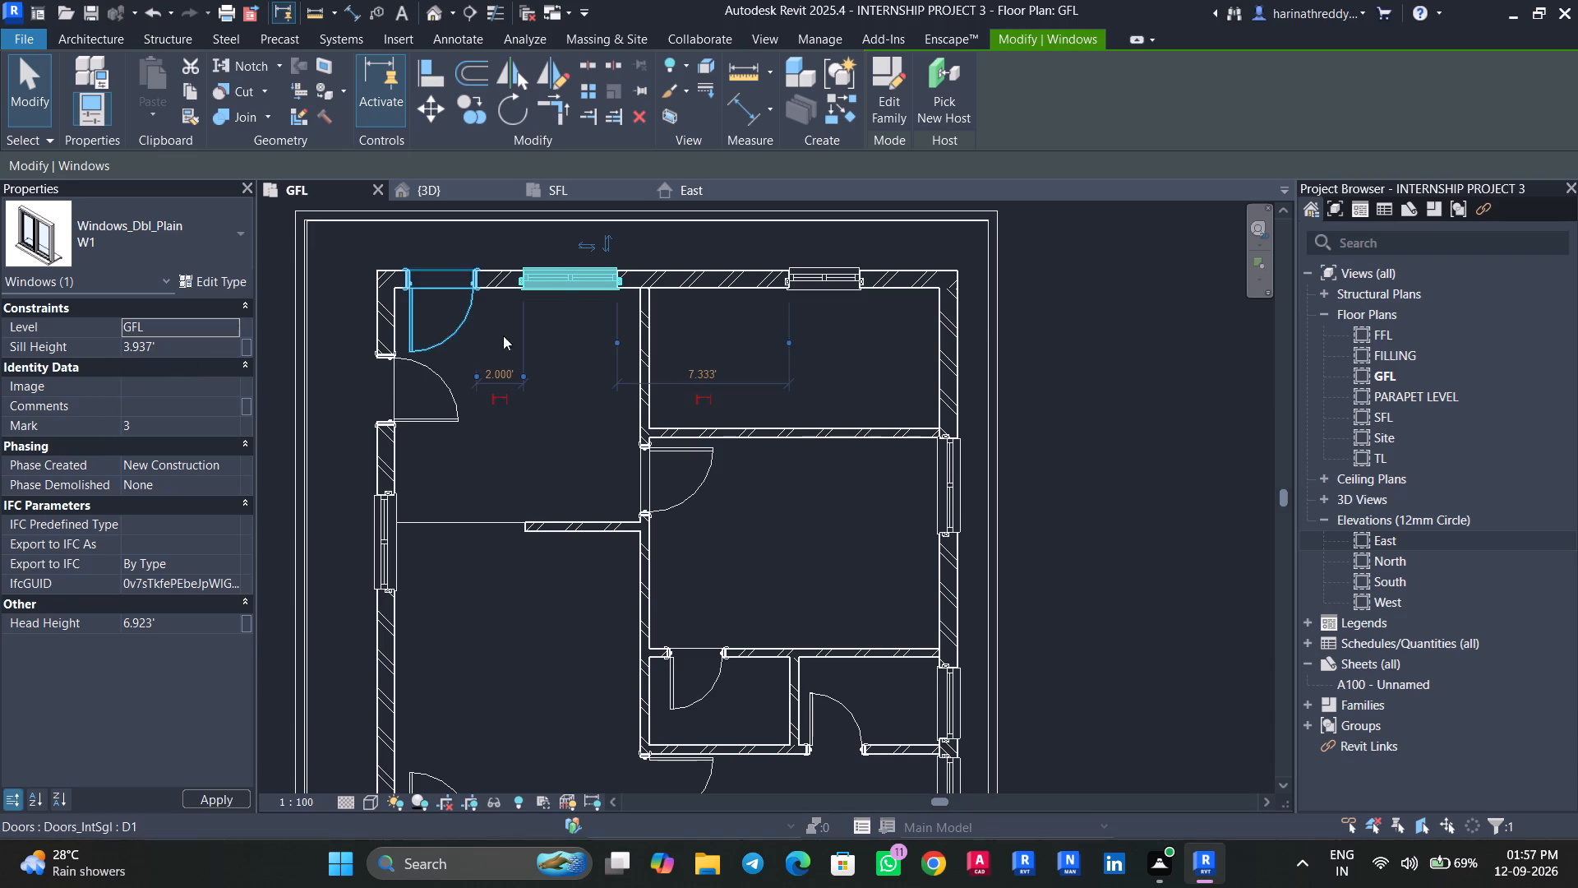
{"action": "key", "text": "Escape"}
Change the level of the W2 window in the northeast room's north wall to GFL.
{"action": "left_click", "coordinate": [841, 280]}
{"action": "key", "text": "Escape"}
{"action": "left_click", "coordinate": [832, 266]}
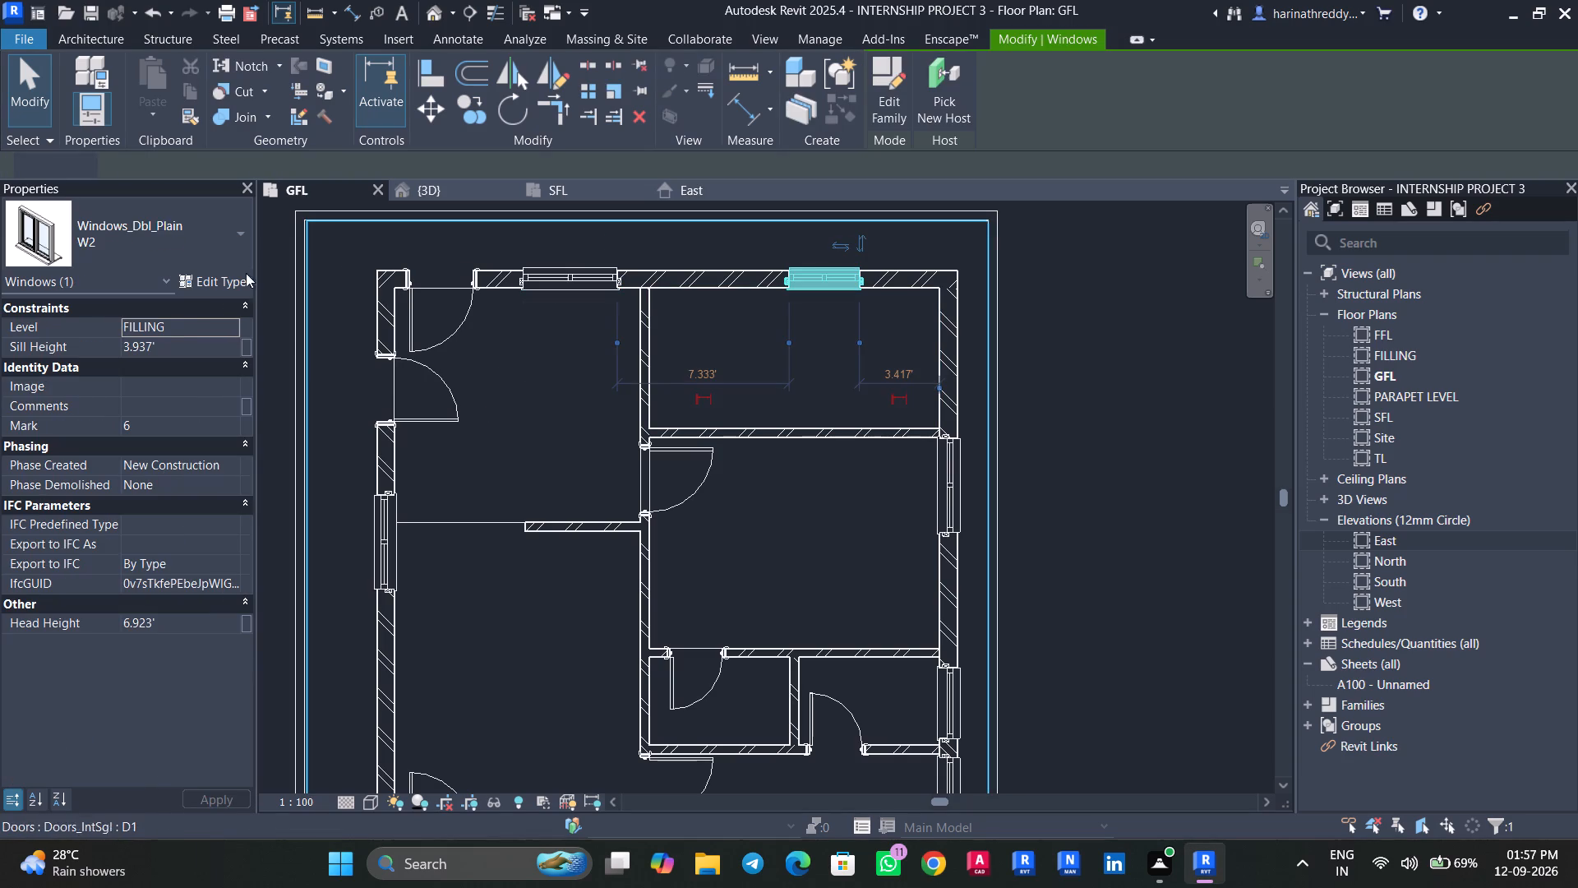
{"action": "left_click", "coordinate": [221, 326]}
{"action": "left_click", "coordinate": [228, 327]}
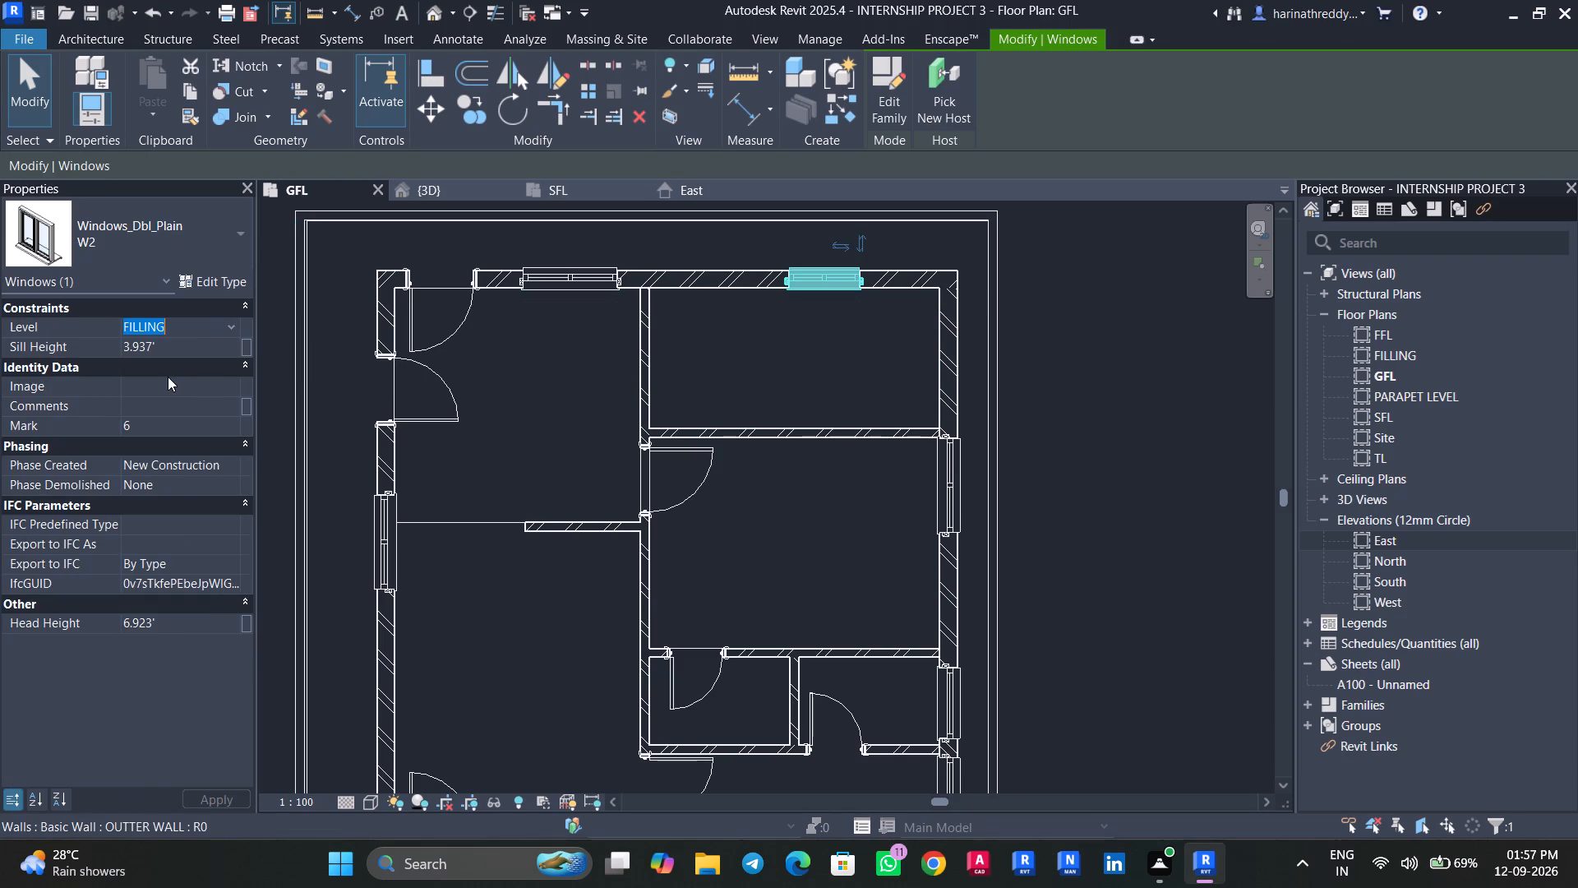
{"action": "left_click", "coordinate": [160, 361]}
{"action": "key", "text": "Escape"}
Change the level of the W1 window in the east wall of the middle east room to GFL.
{"action": "middle_click_drag", "start_coordinate": [848, 531], "coordinate": [815, 479]}
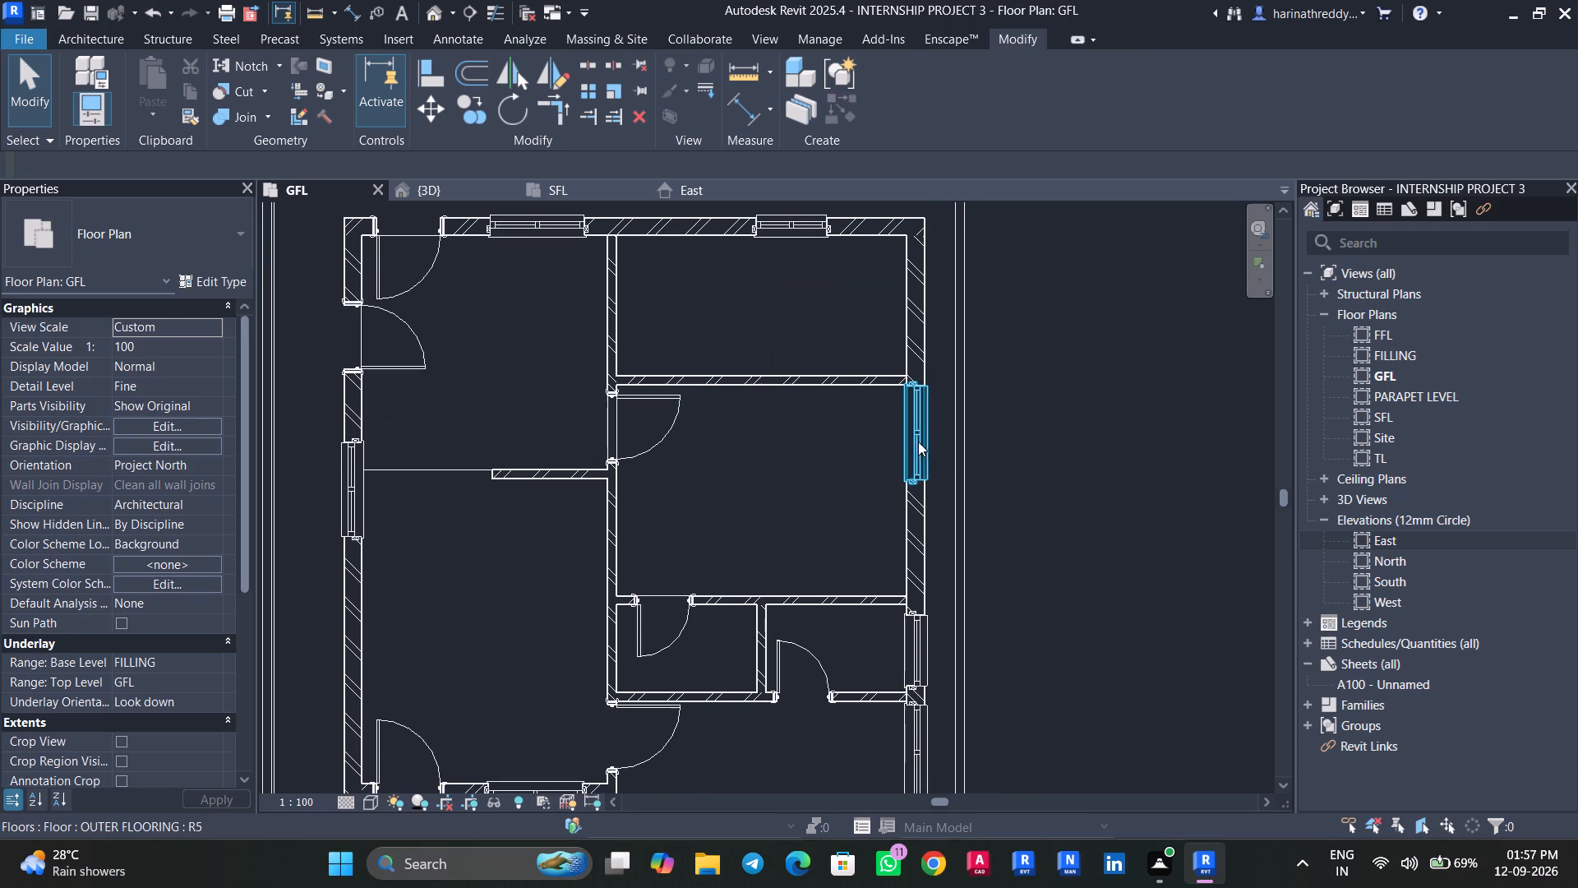
{"action": "left_click", "coordinate": [921, 434]}
{"action": "left_click", "coordinate": [227, 326]}
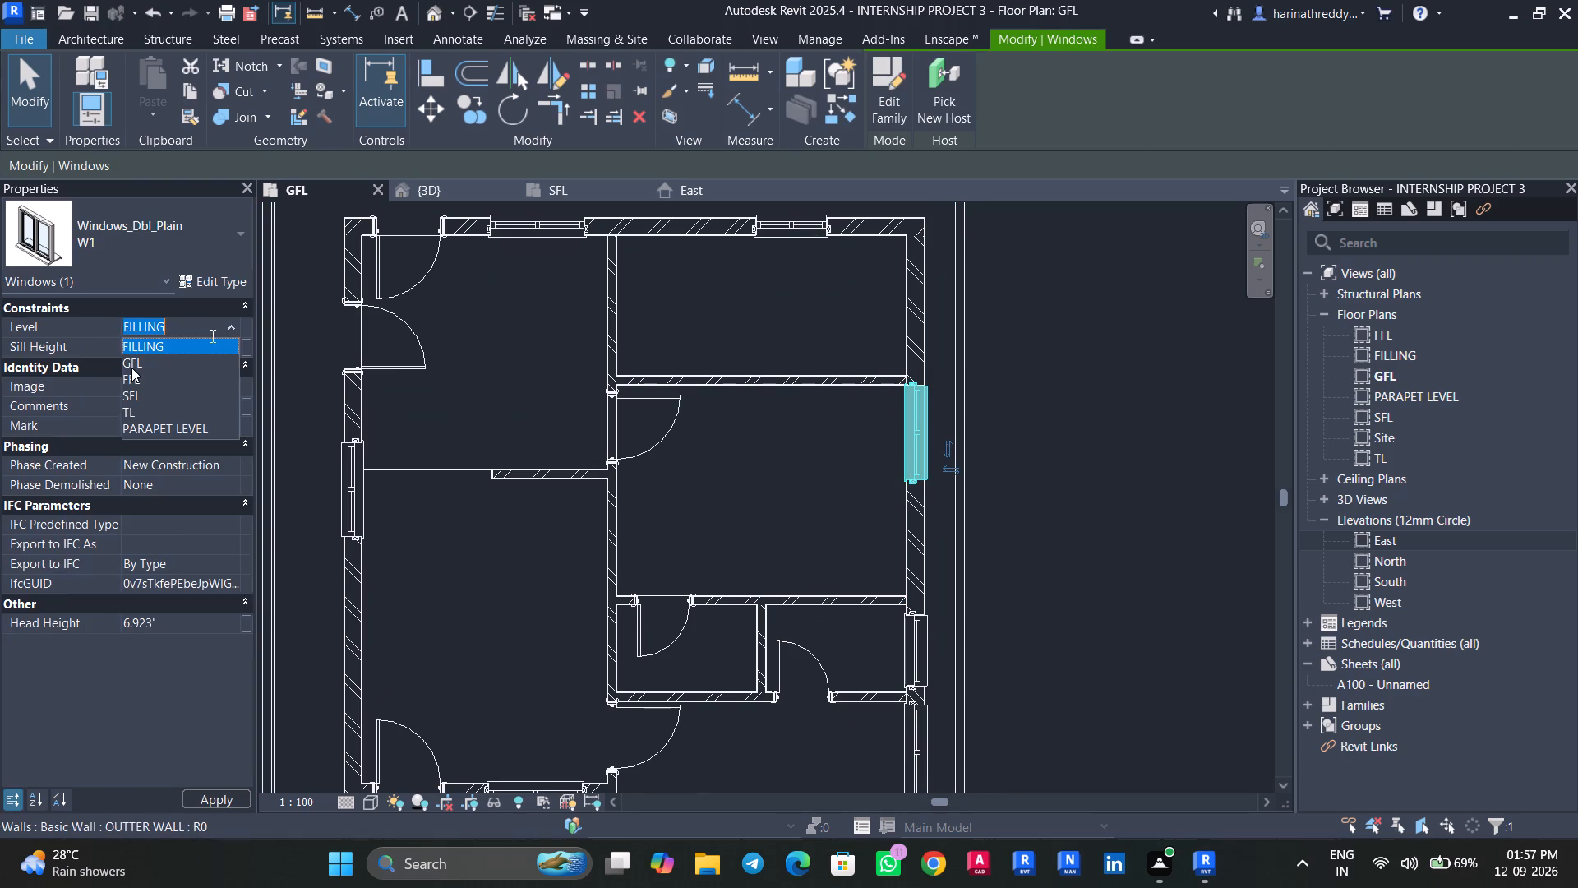
{"action": "left_click", "coordinate": [131, 367]}
{"action": "key", "text": "Escape"}
Change the level of the V window in the small room's east wall to GFL.
{"action": "left_click", "coordinate": [920, 647]}
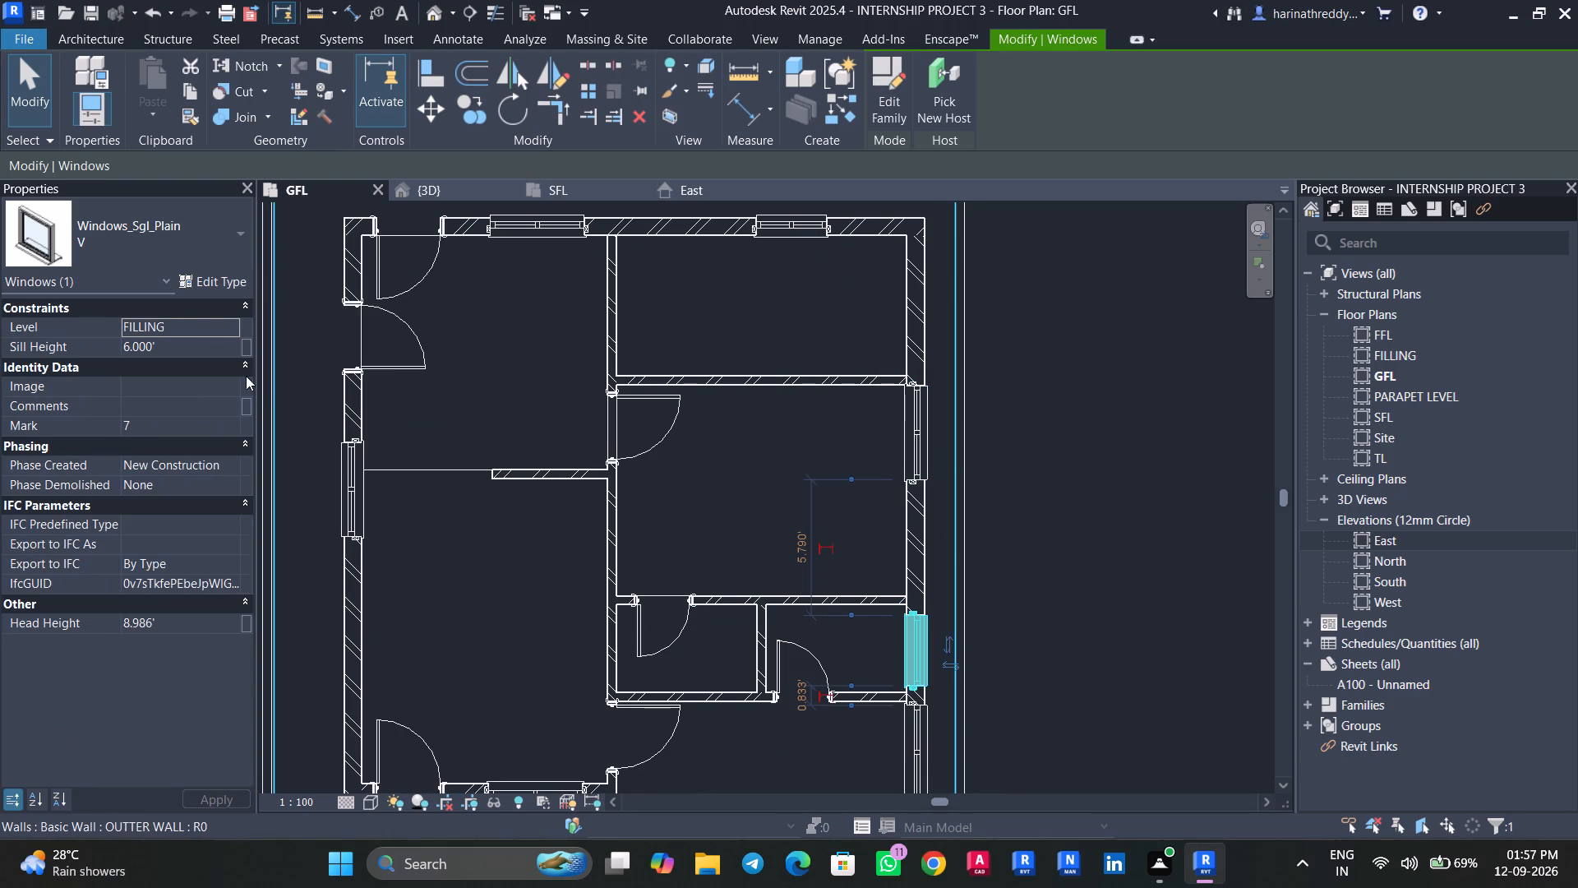
{"action": "left_click", "coordinate": [235, 321]}
{"action": "left_click", "coordinate": [180, 366]}
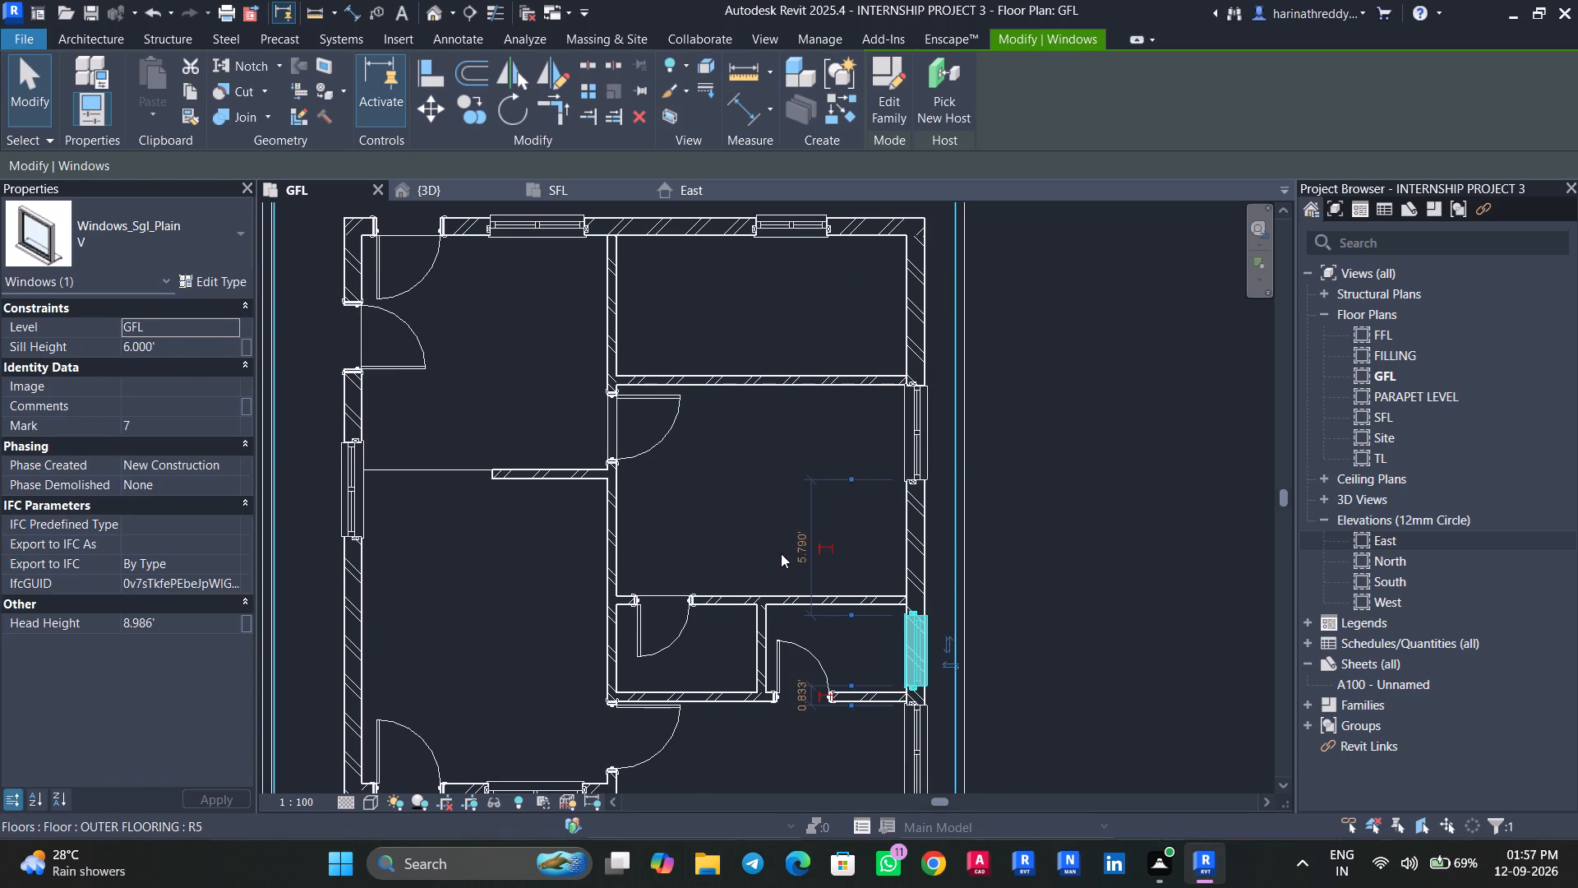
{"action": "left_click", "coordinate": [777, 542]}
{"action": "key", "text": "Escape"}
Change the level of the W1 window in the southeast room's east wall to GFL.
{"action": "middle_click_drag", "start_coordinate": [777, 538], "coordinate": [754, 423]}
{"action": "middle_click_drag", "start_coordinate": [796, 682], "coordinate": [769, 543]}
{"action": "key", "text": "Escape"}
{"action": "key", "text": "Escape"}
{"action": "left_click", "coordinate": [878, 496]}
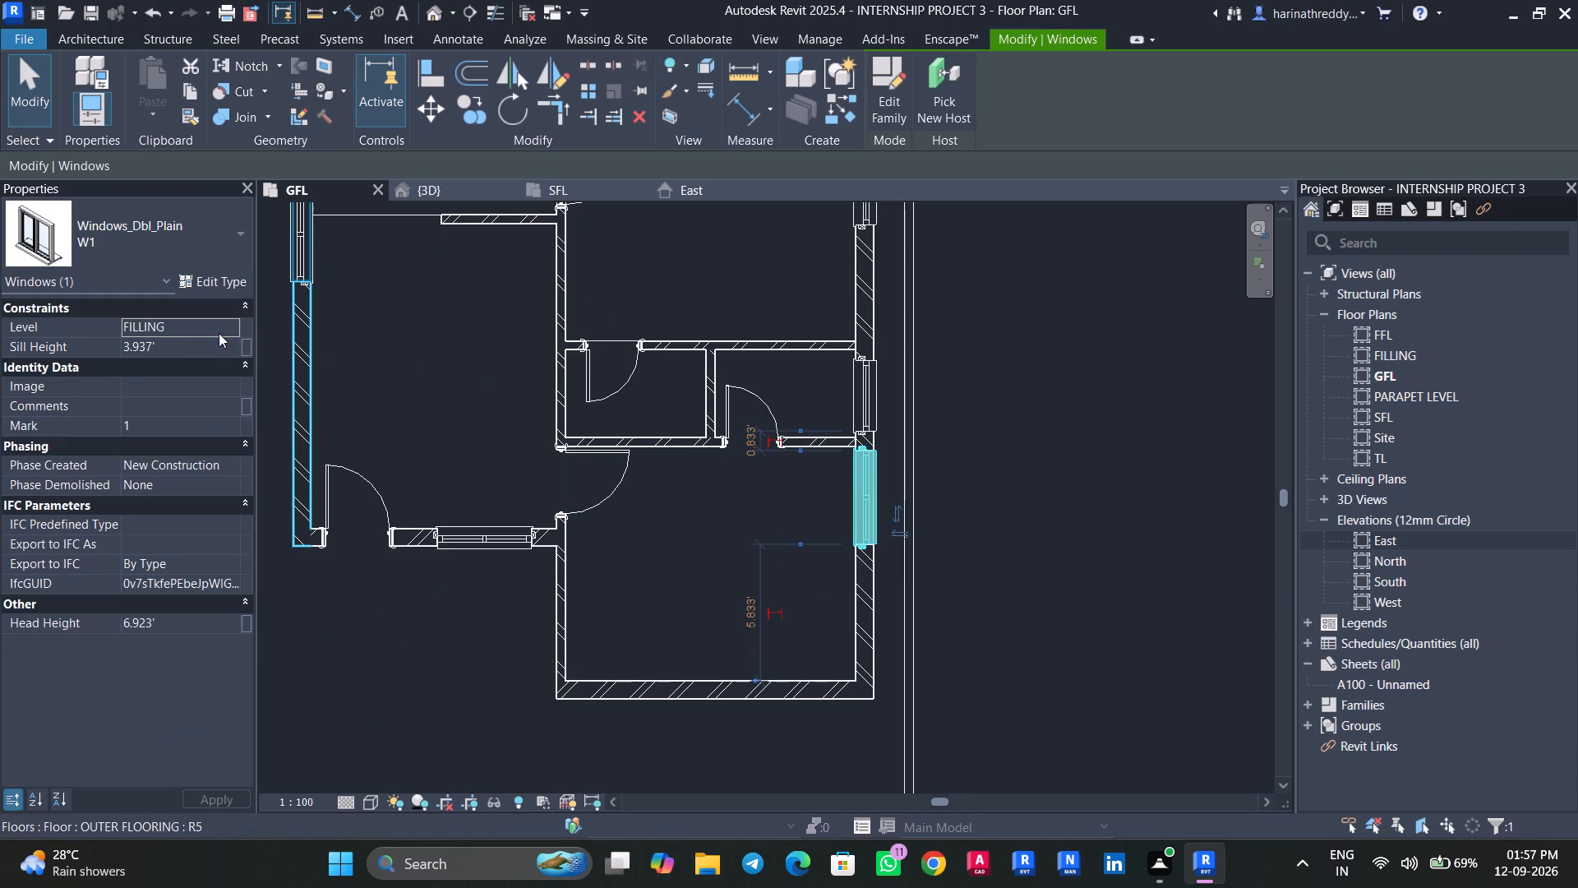
{"action": "left_click", "coordinate": [232, 322]}
{"action": "left_click", "coordinate": [153, 368]}
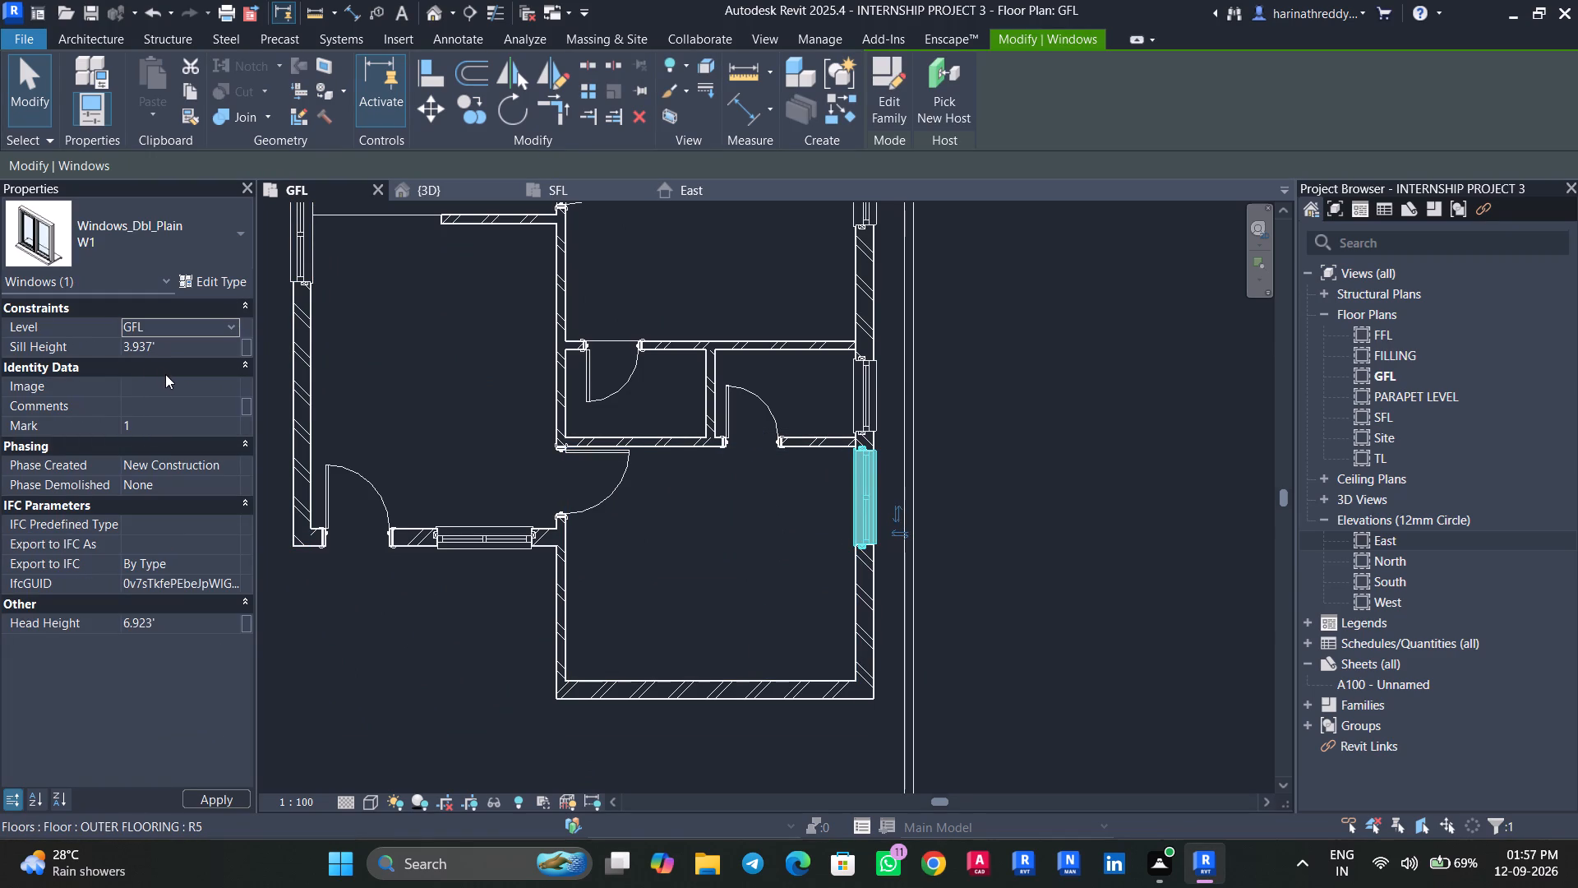
{"action": "key", "text": "Escape"}
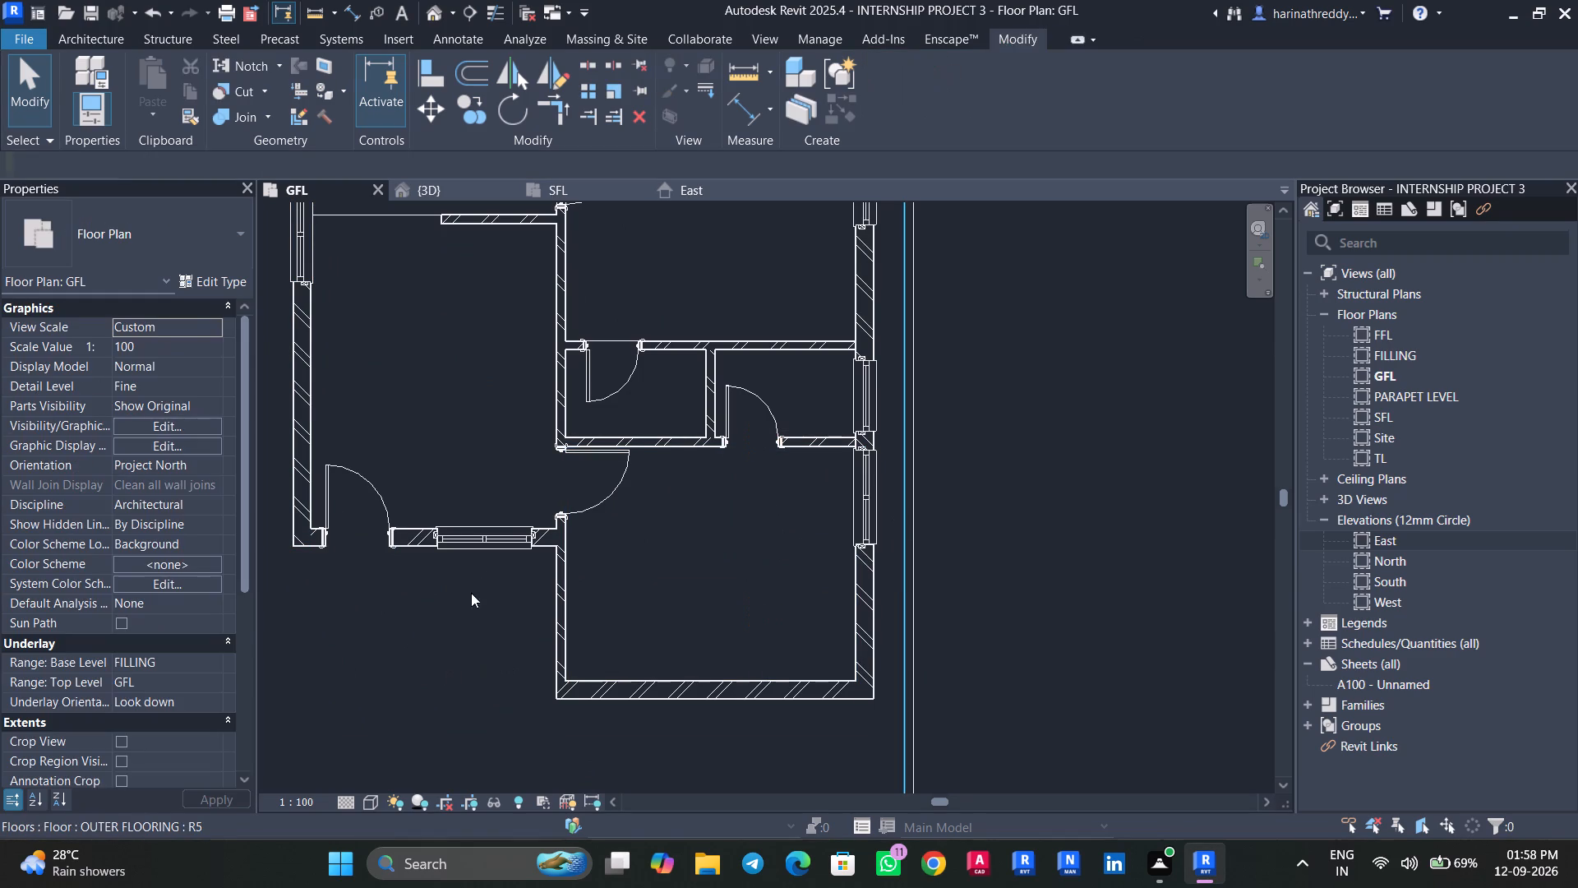
{"action": "key", "text": "Escape"}
Change the level of the W1 window in the south wall beside the D1 door to GFL.
{"action": "left_click", "coordinate": [486, 556]}
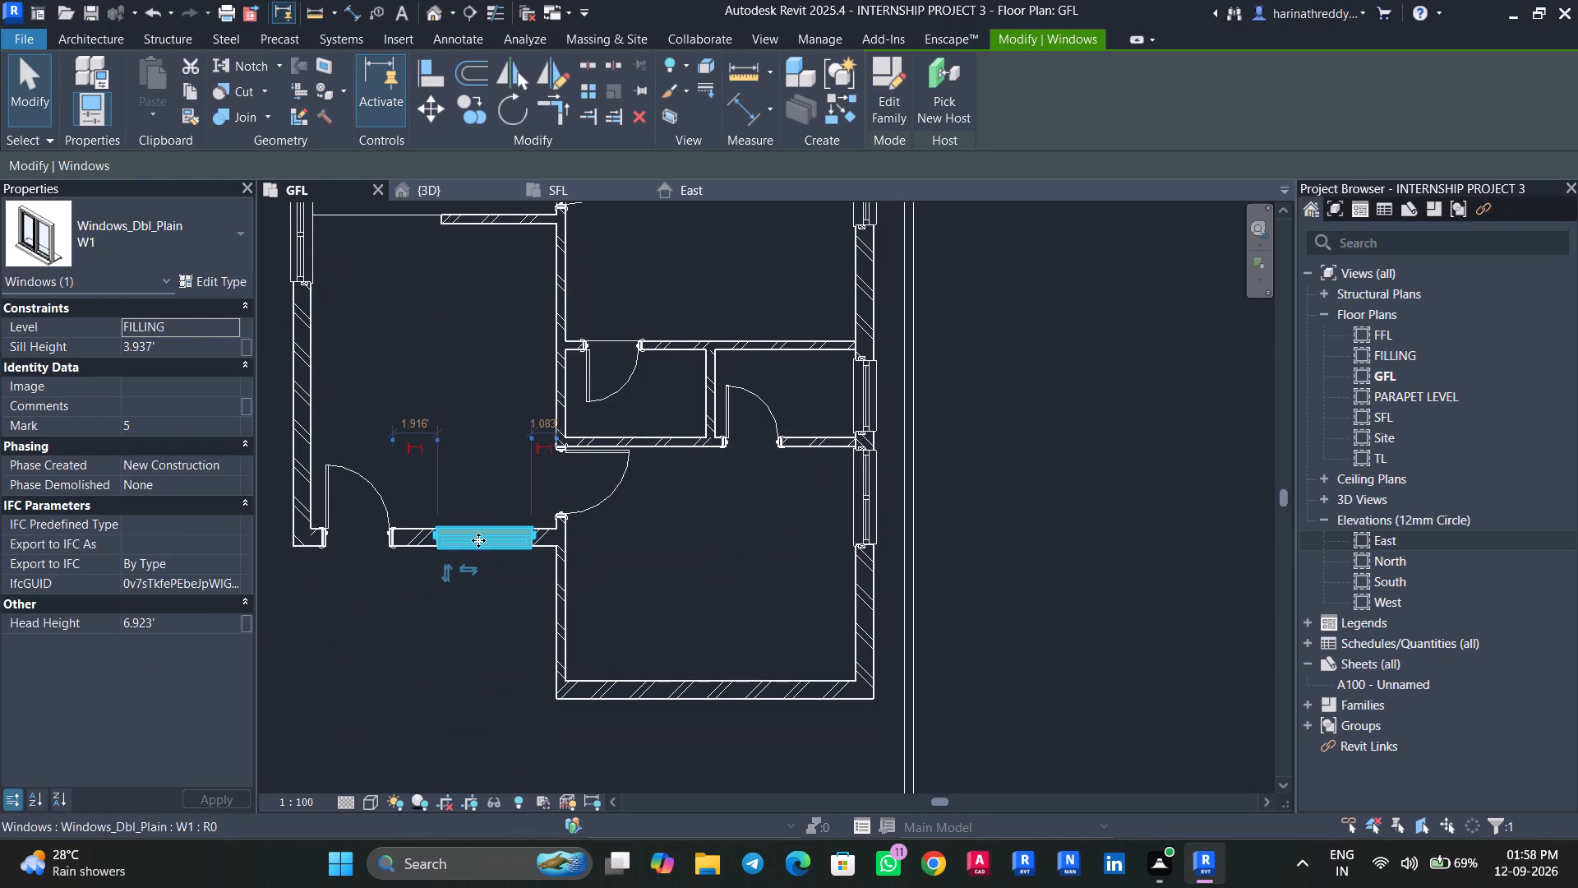
{"action": "left_click", "coordinate": [234, 325]}
{"action": "left_click", "coordinate": [167, 362]}
{"action": "key", "text": "Escape"}
Change the level of the W1 window in the west exterior wall to GFL.
{"action": "scroll", "coordinate": [419, 664], "scroll_direction": "down", "scroll_amount": 3}
{"action": "middle_click_drag", "start_coordinate": [417, 662], "coordinate": [431, 724]}
{"action": "scroll", "coordinate": [315, 392], "scroll_direction": "up", "scroll_amount": 3}
{"action": "left_click", "coordinate": [376, 456]}
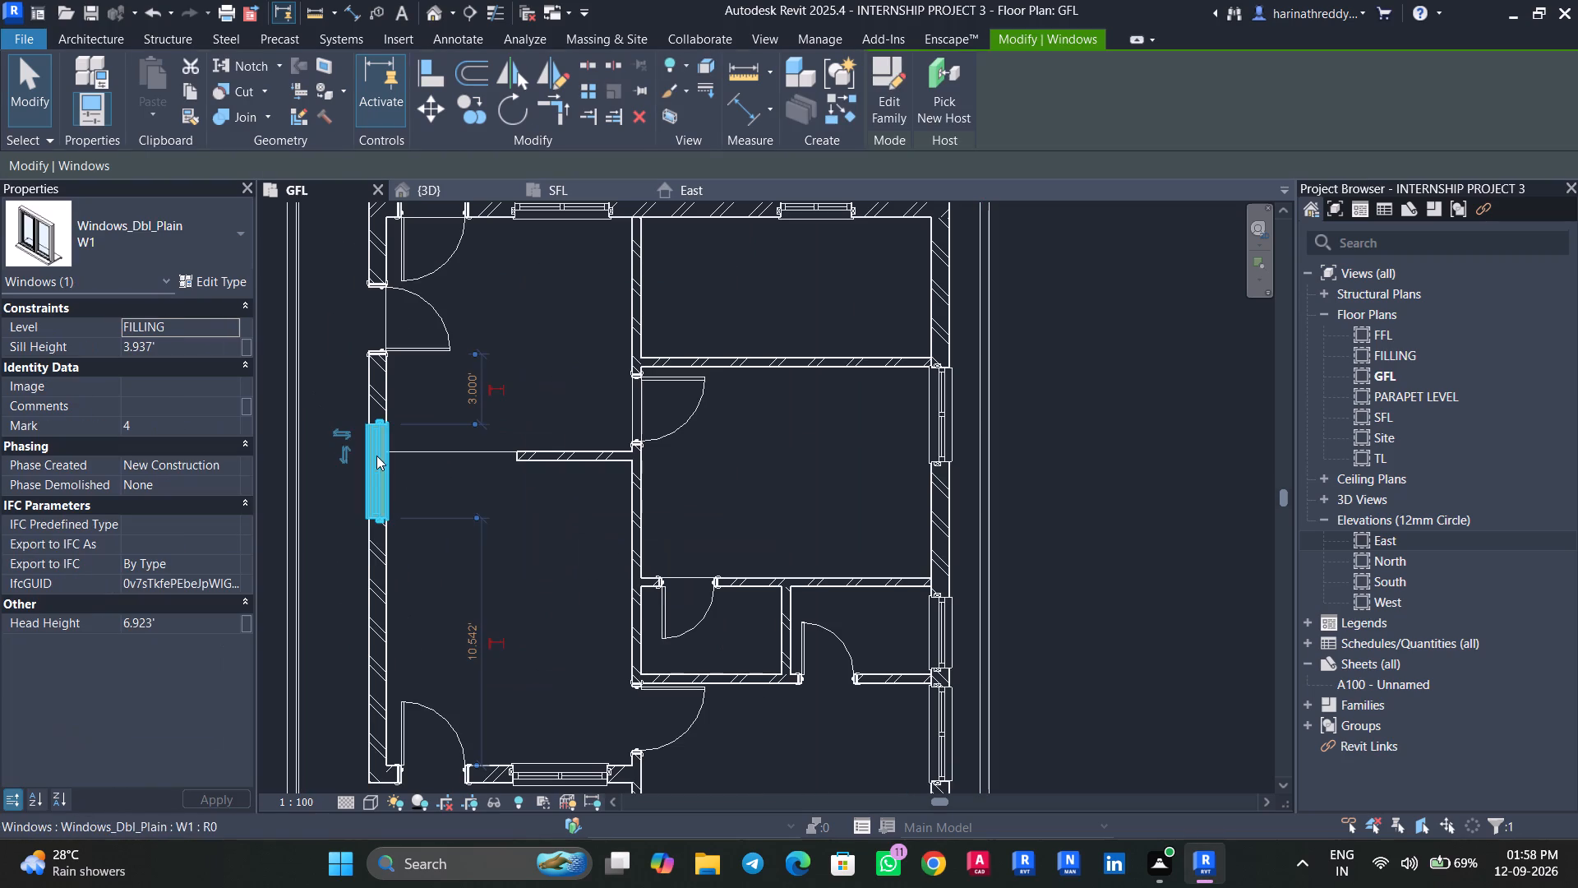
{"action": "left_click", "coordinate": [231, 320]}
{"action": "left_click", "coordinate": [173, 365]}
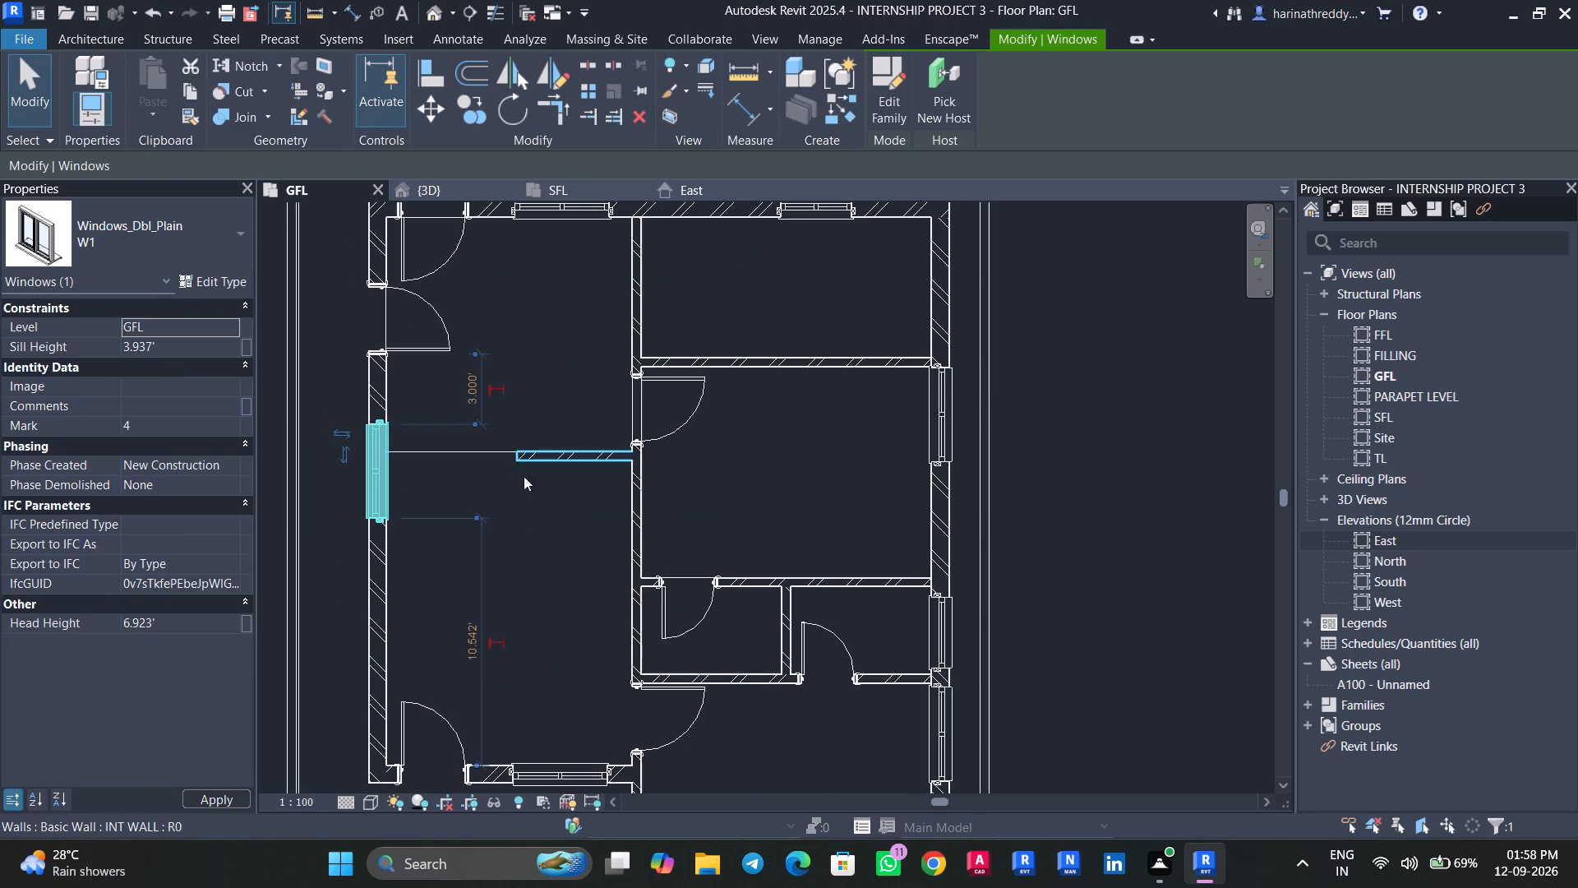
{"action": "key", "text": "Escape"}
{"action": "key", "text": "Escape"}
Switch to the 3D view and turn off its section box so the whole house is shown.
{"action": "scroll", "coordinate": [452, 525], "scroll_direction": "down", "scroll_amount": 3}
{"action": "scroll", "coordinate": [400, 294], "scroll_direction": "up", "scroll_amount": 1}
{"action": "scroll", "coordinate": [400, 294], "scroll_direction": "down", "scroll_amount": 1}
{"action": "scroll", "coordinate": [400, 294], "scroll_direction": "up", "scroll_amount": 6}
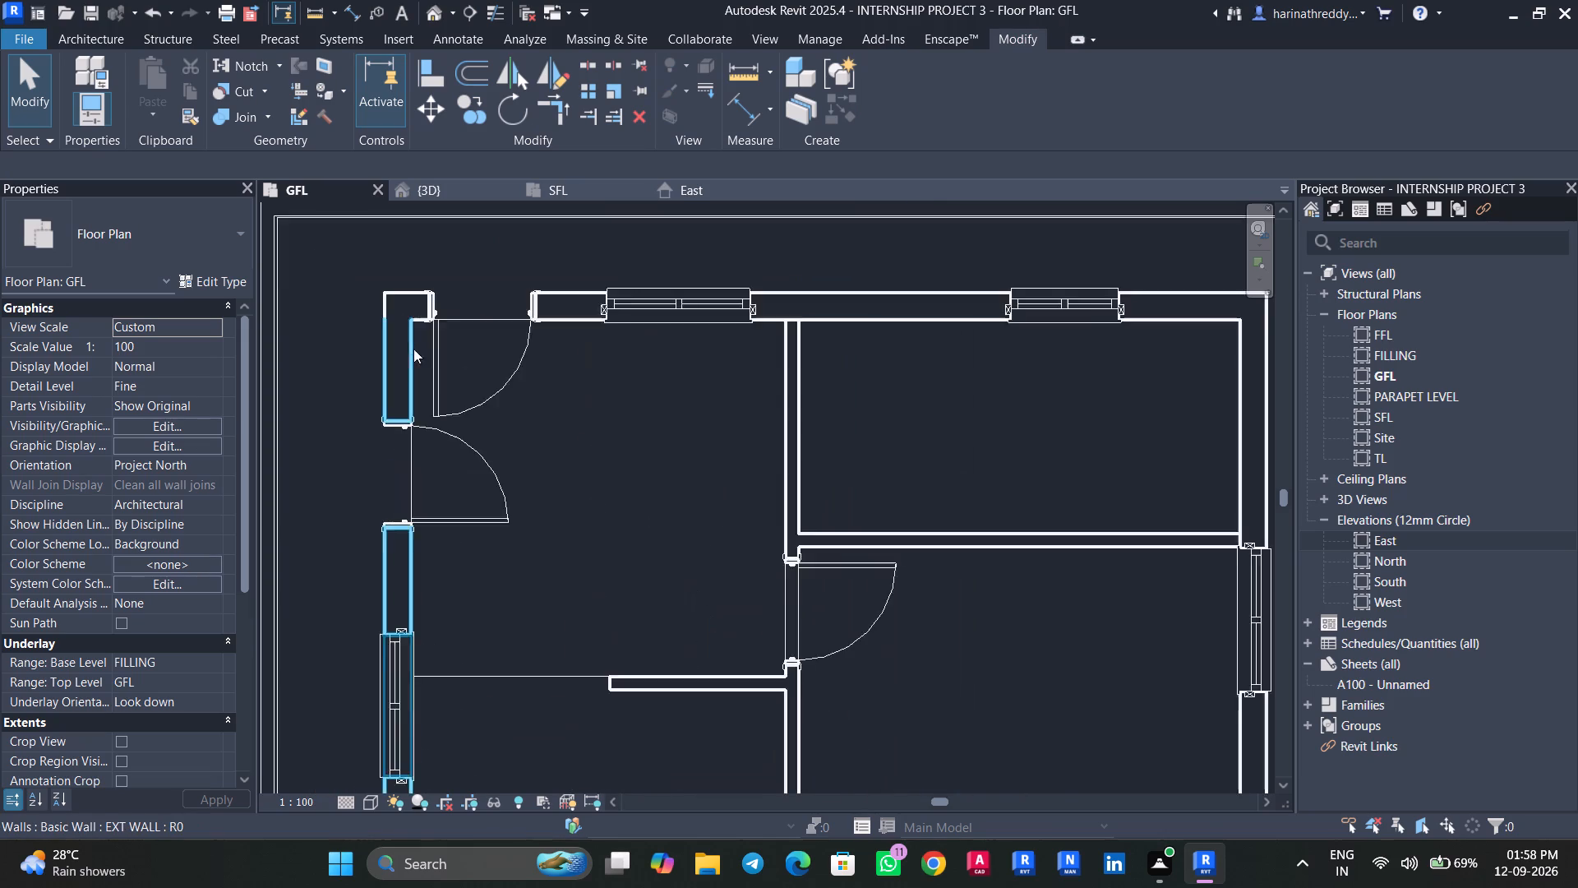
{"action": "scroll", "coordinate": [413, 349], "scroll_direction": "up", "scroll_amount": 4}
{"action": "left_click", "coordinate": [458, 187]}
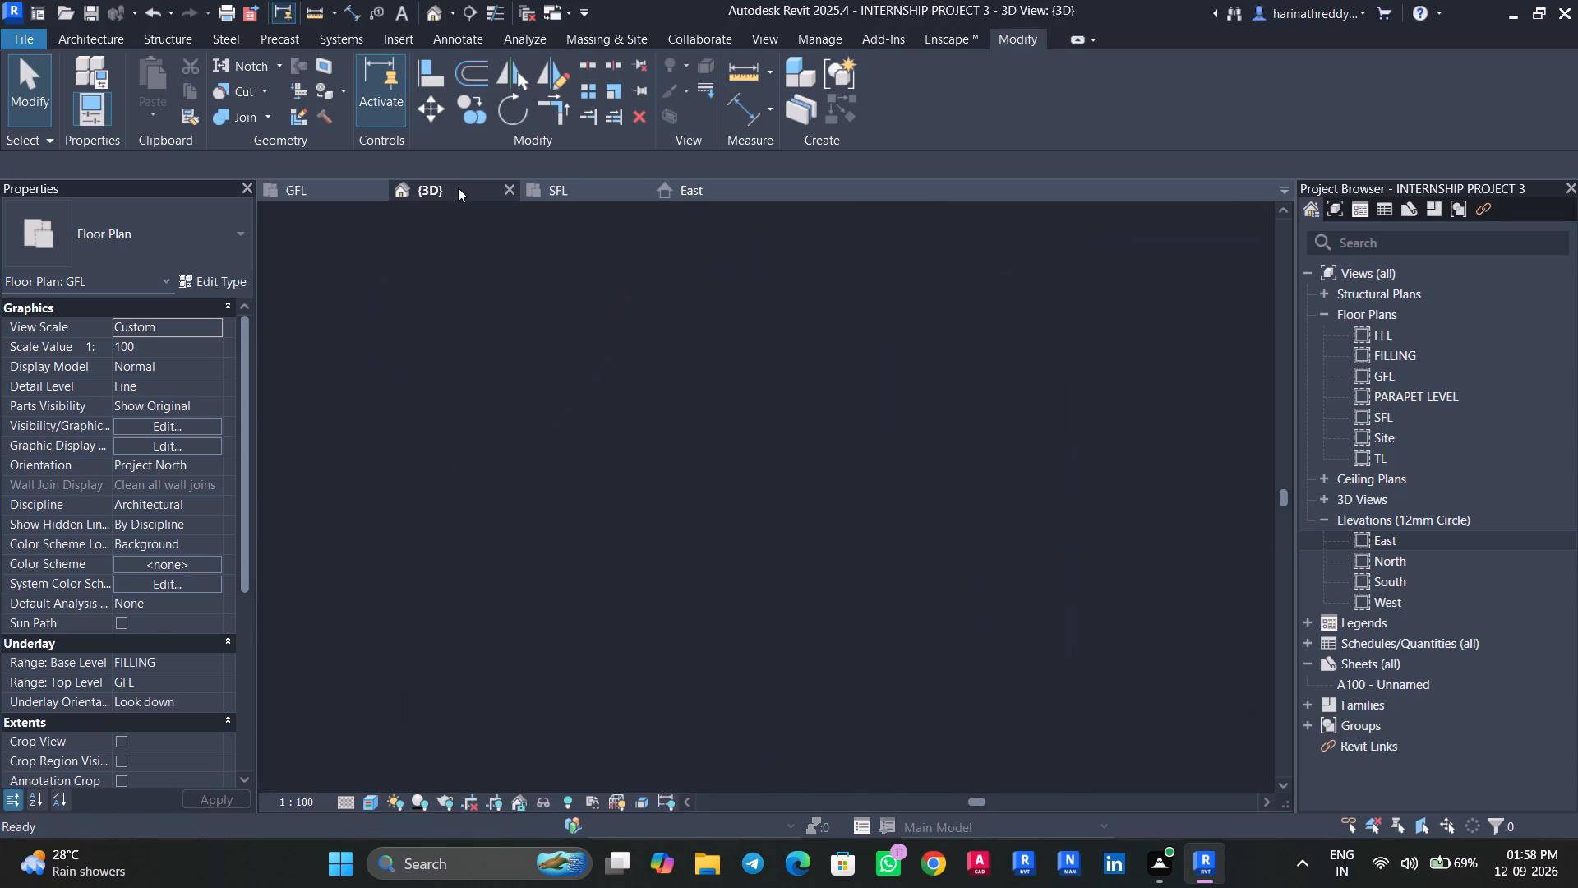
{"action": "scroll", "coordinate": [498, 617], "scroll_direction": "down", "scroll_amount": 9}
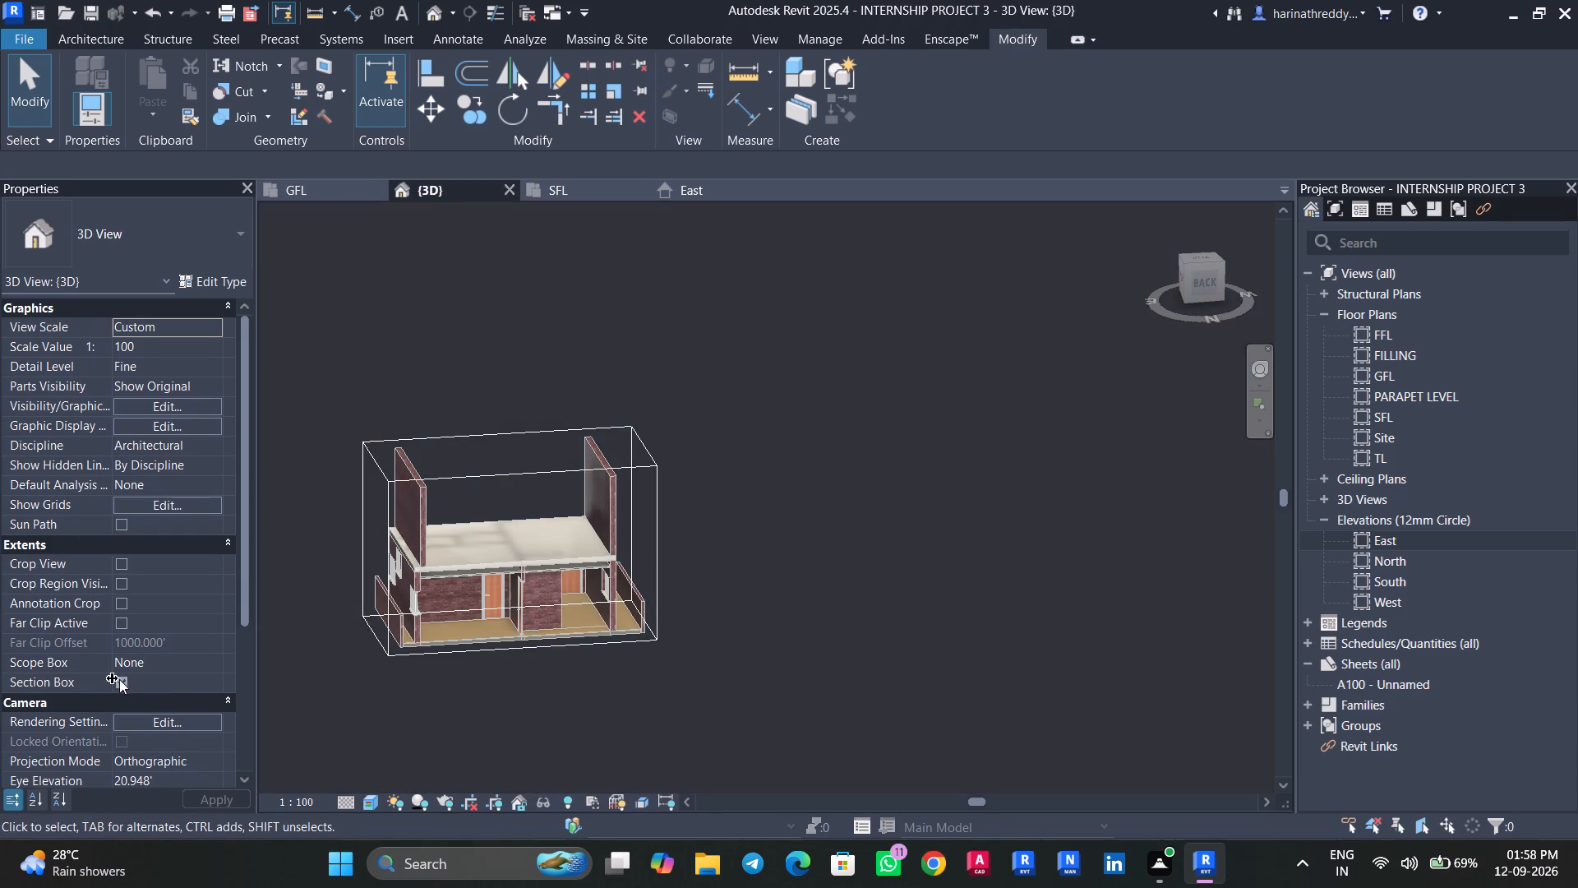
{"action": "left_click", "coordinate": [123, 680]}
Examine the exterior walls, doors and windows in 3D, checking how the upper walls sit on the slab edge.
{"action": "middle_click_drag", "start_coordinate": [793, 641], "coordinate": [622, 747], "text": "shift"}
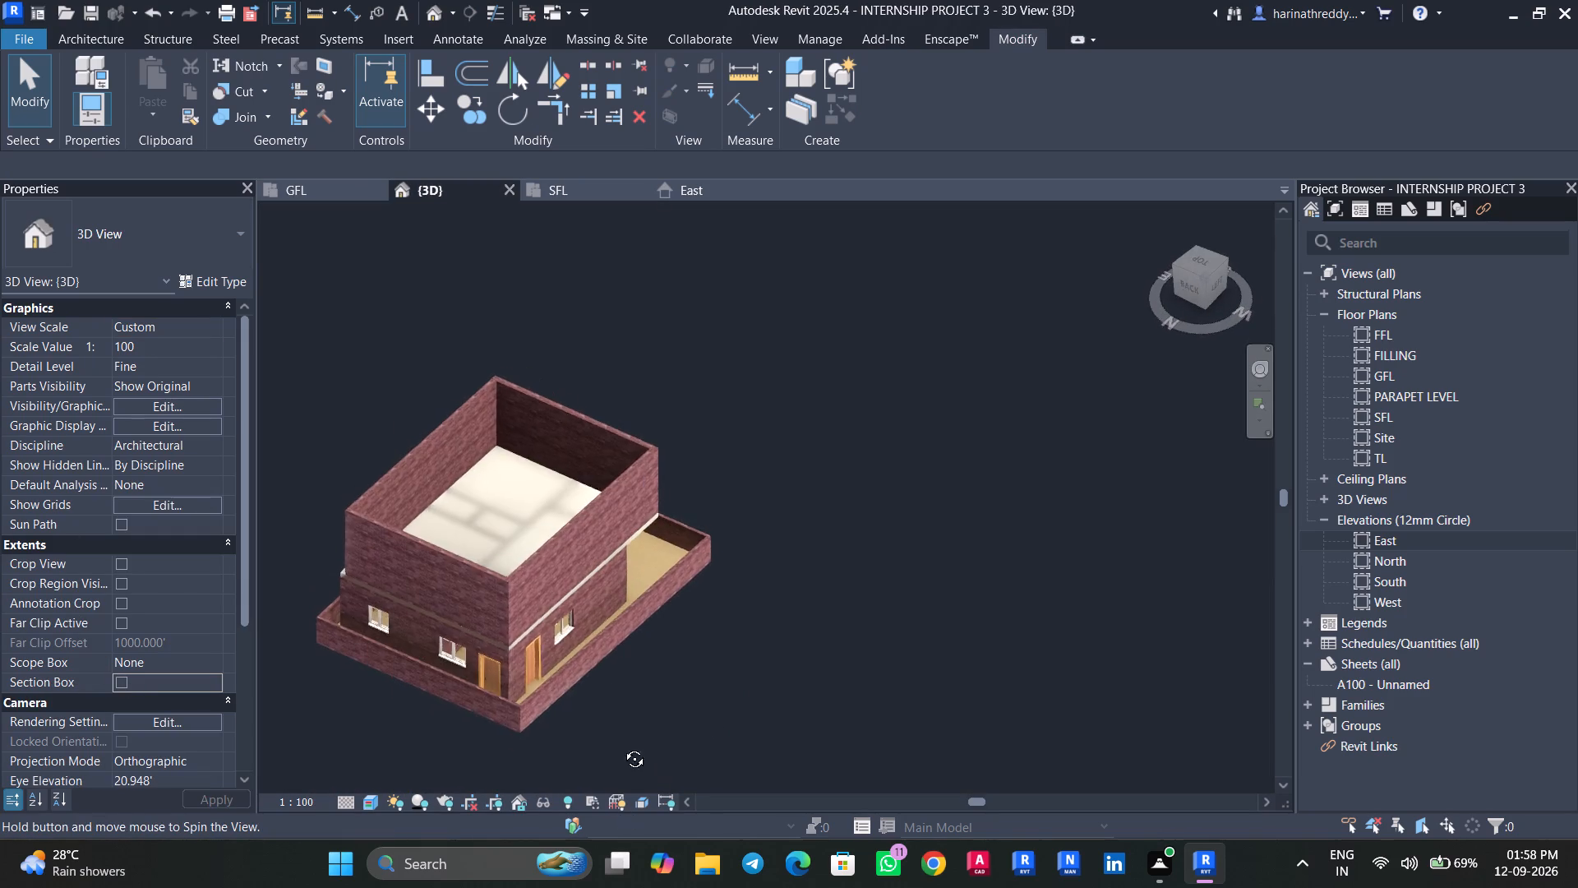
{"action": "middle_click_drag", "start_coordinate": [622, 747], "coordinate": [377, 691], "text": "shift"}
{"action": "scroll", "coordinate": [568, 564], "scroll_direction": "up", "scroll_amount": 8}
{"action": "middle_click_drag", "start_coordinate": [1036, 678], "coordinate": [1091, 513], "text": "shift"}
{"action": "scroll", "coordinate": [1036, 677], "scroll_direction": "up", "scroll_amount": 1, "text": "shift"}
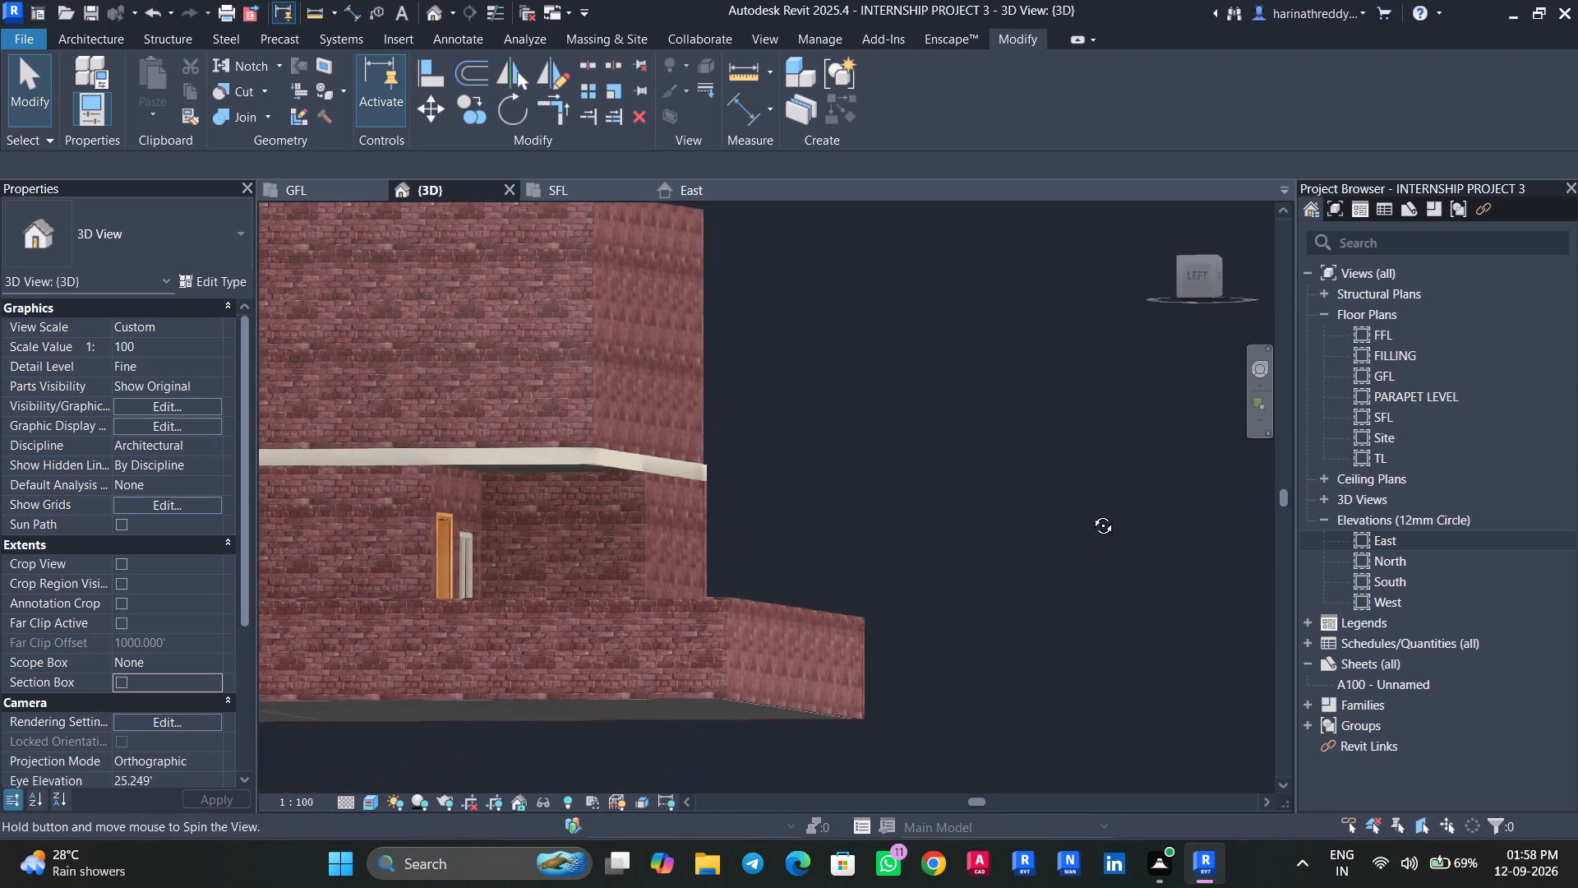
{"action": "middle_click_drag", "start_coordinate": [1091, 513], "coordinate": [1243, 594], "text": "shift"}
{"action": "scroll", "coordinate": [1118, 576], "scroll_direction": "down", "scroll_amount": 3}
{"action": "middle_click_drag", "start_coordinate": [1118, 562], "coordinate": [930, 382], "text": "shift"}
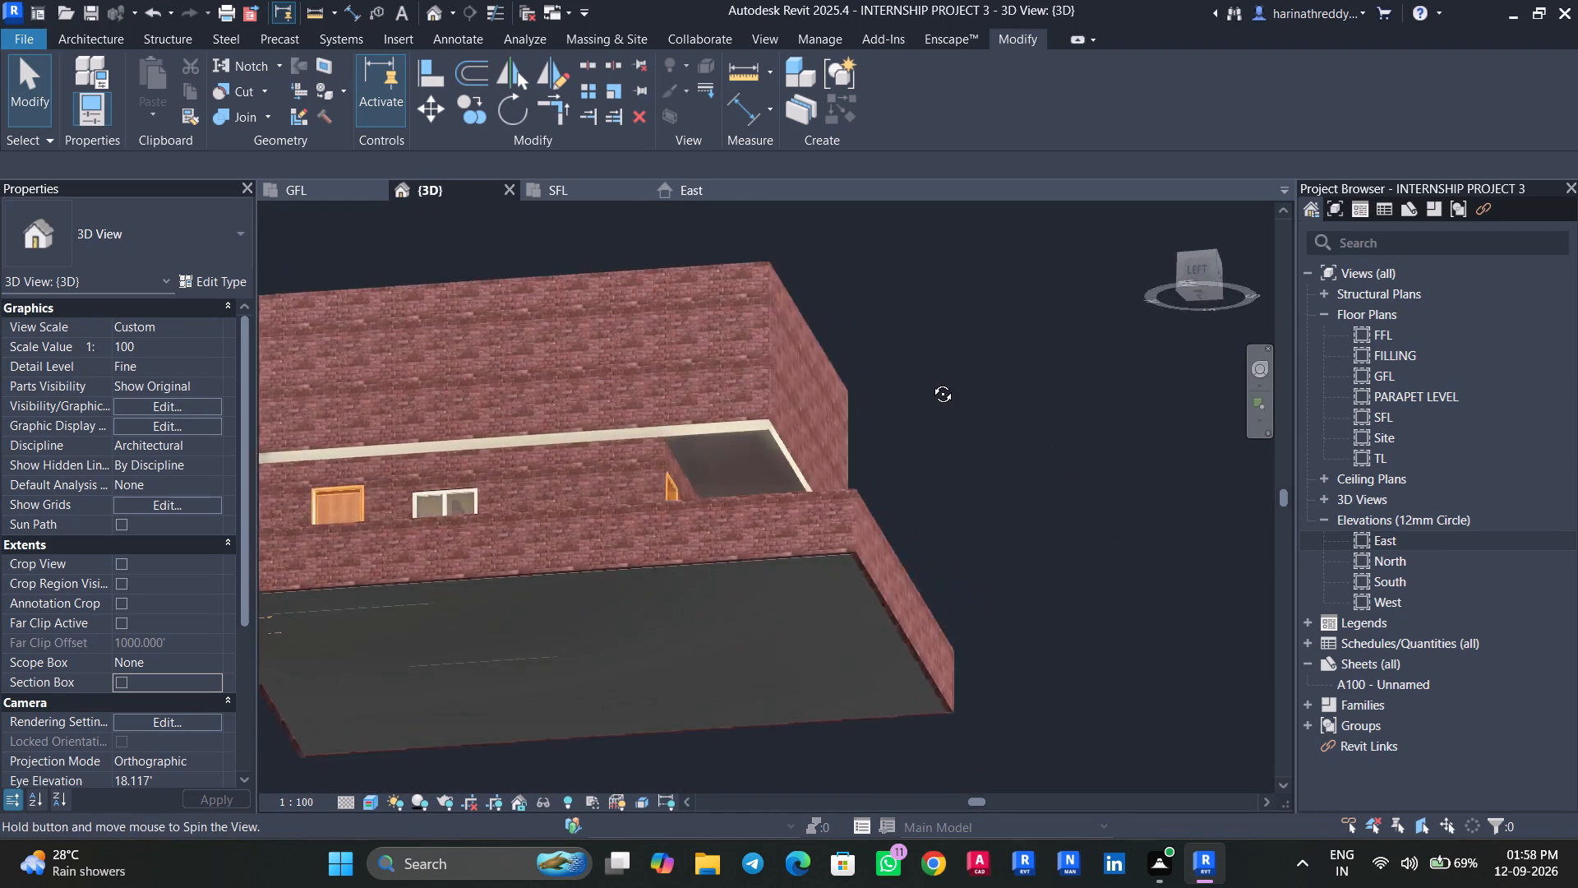
{"action": "middle_click_drag", "start_coordinate": [930, 382], "coordinate": [519, 677], "text": "shift"}
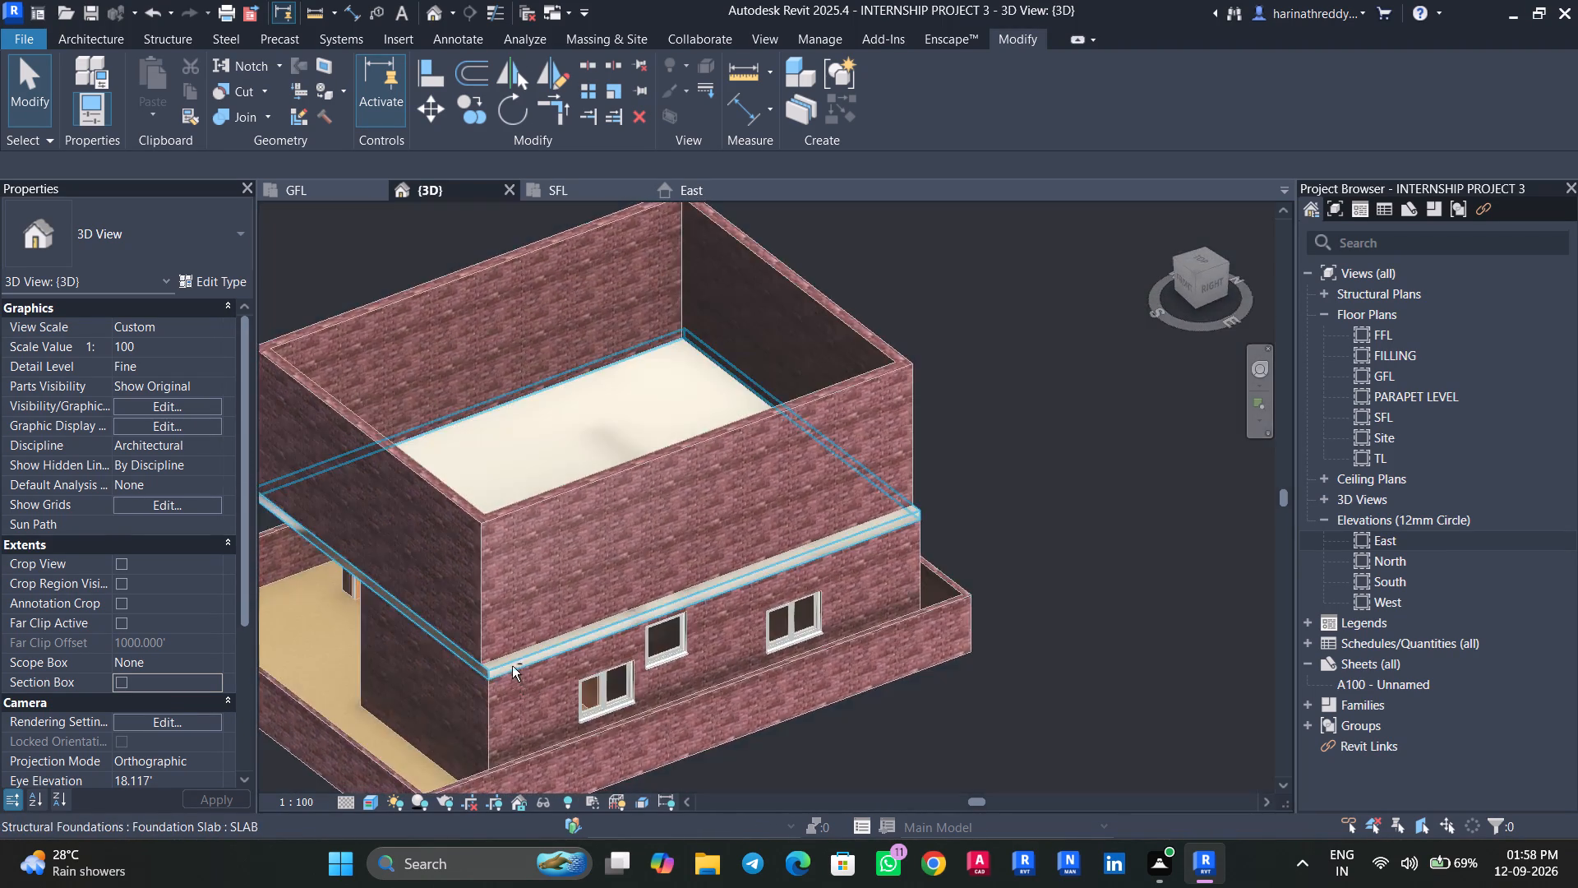
{"action": "scroll", "coordinate": [491, 659], "scroll_direction": "up", "scroll_amount": 9}
{"action": "middle_click_drag", "start_coordinate": [489, 729], "coordinate": [514, 846], "text": "shift"}
{"action": "scroll", "coordinate": [760, 668], "scroll_direction": "down", "scroll_amount": 6}
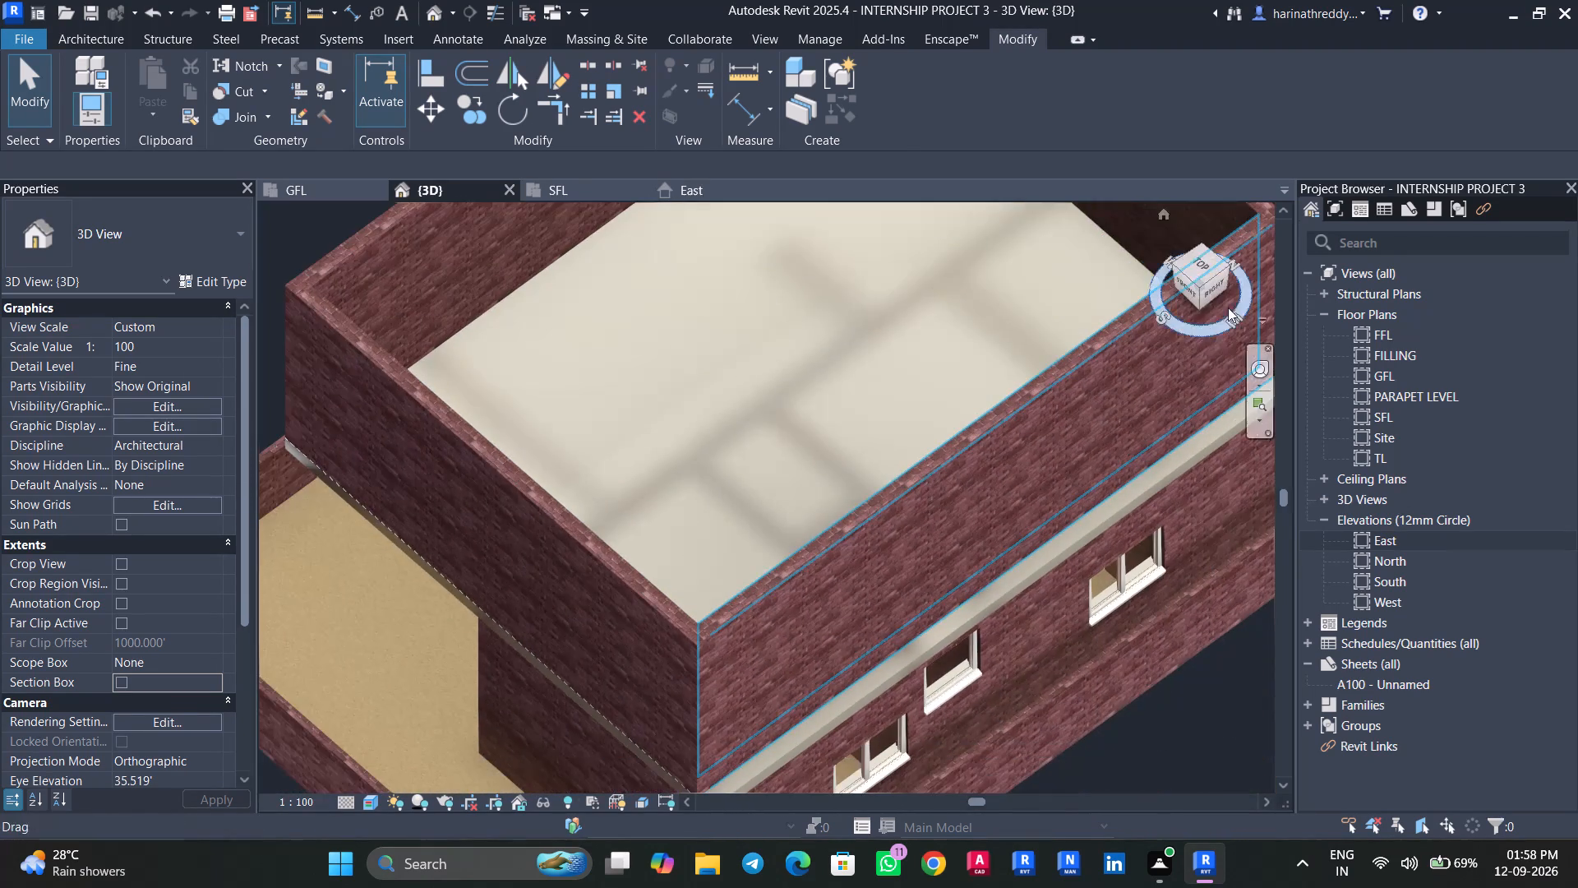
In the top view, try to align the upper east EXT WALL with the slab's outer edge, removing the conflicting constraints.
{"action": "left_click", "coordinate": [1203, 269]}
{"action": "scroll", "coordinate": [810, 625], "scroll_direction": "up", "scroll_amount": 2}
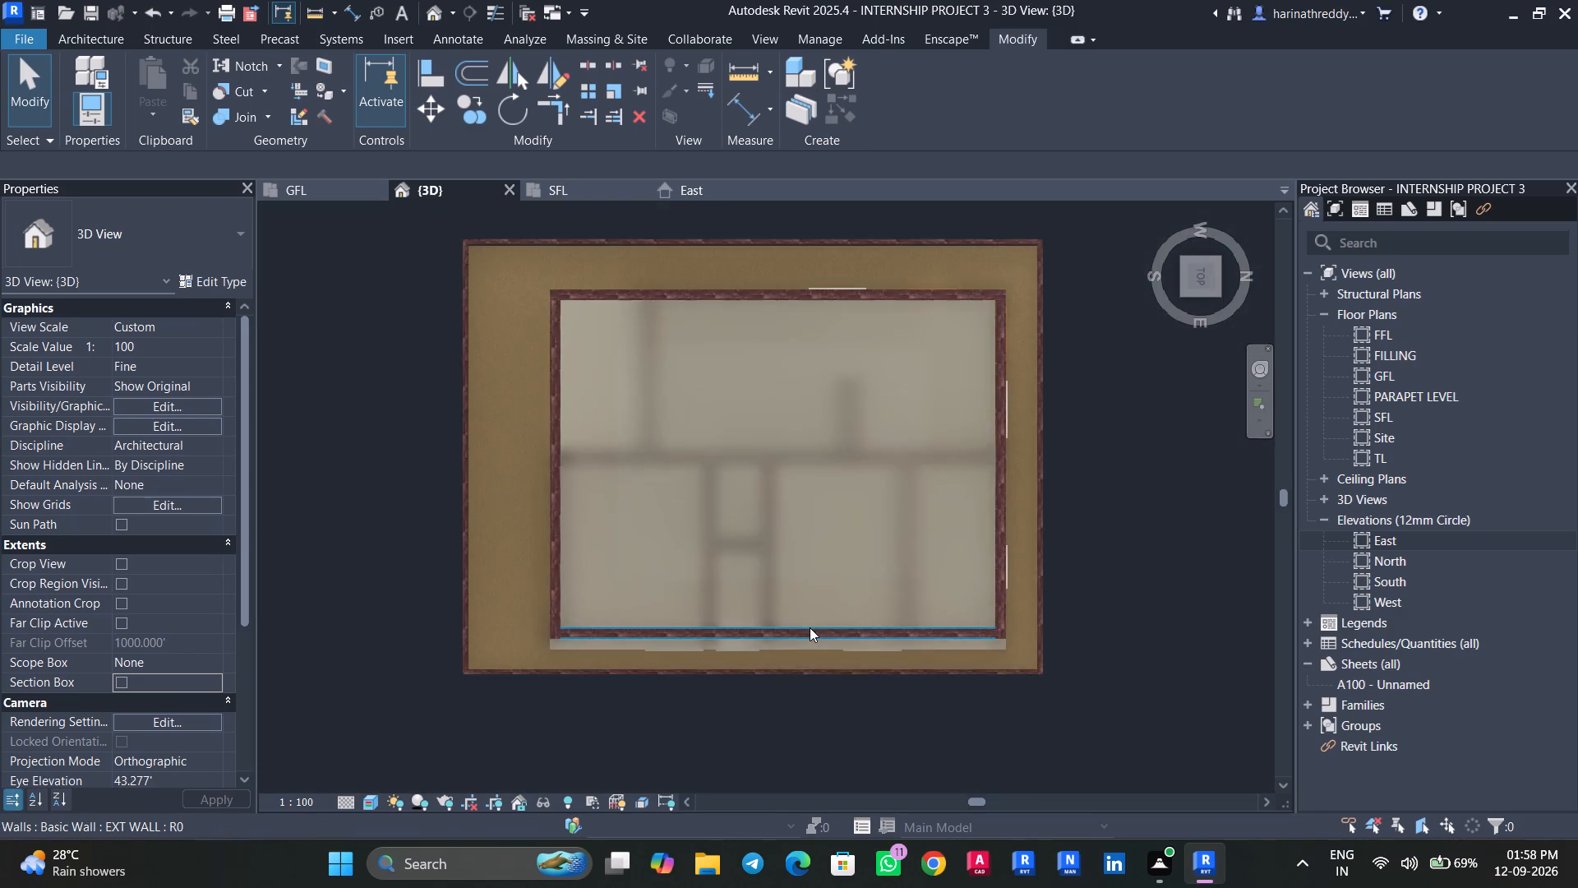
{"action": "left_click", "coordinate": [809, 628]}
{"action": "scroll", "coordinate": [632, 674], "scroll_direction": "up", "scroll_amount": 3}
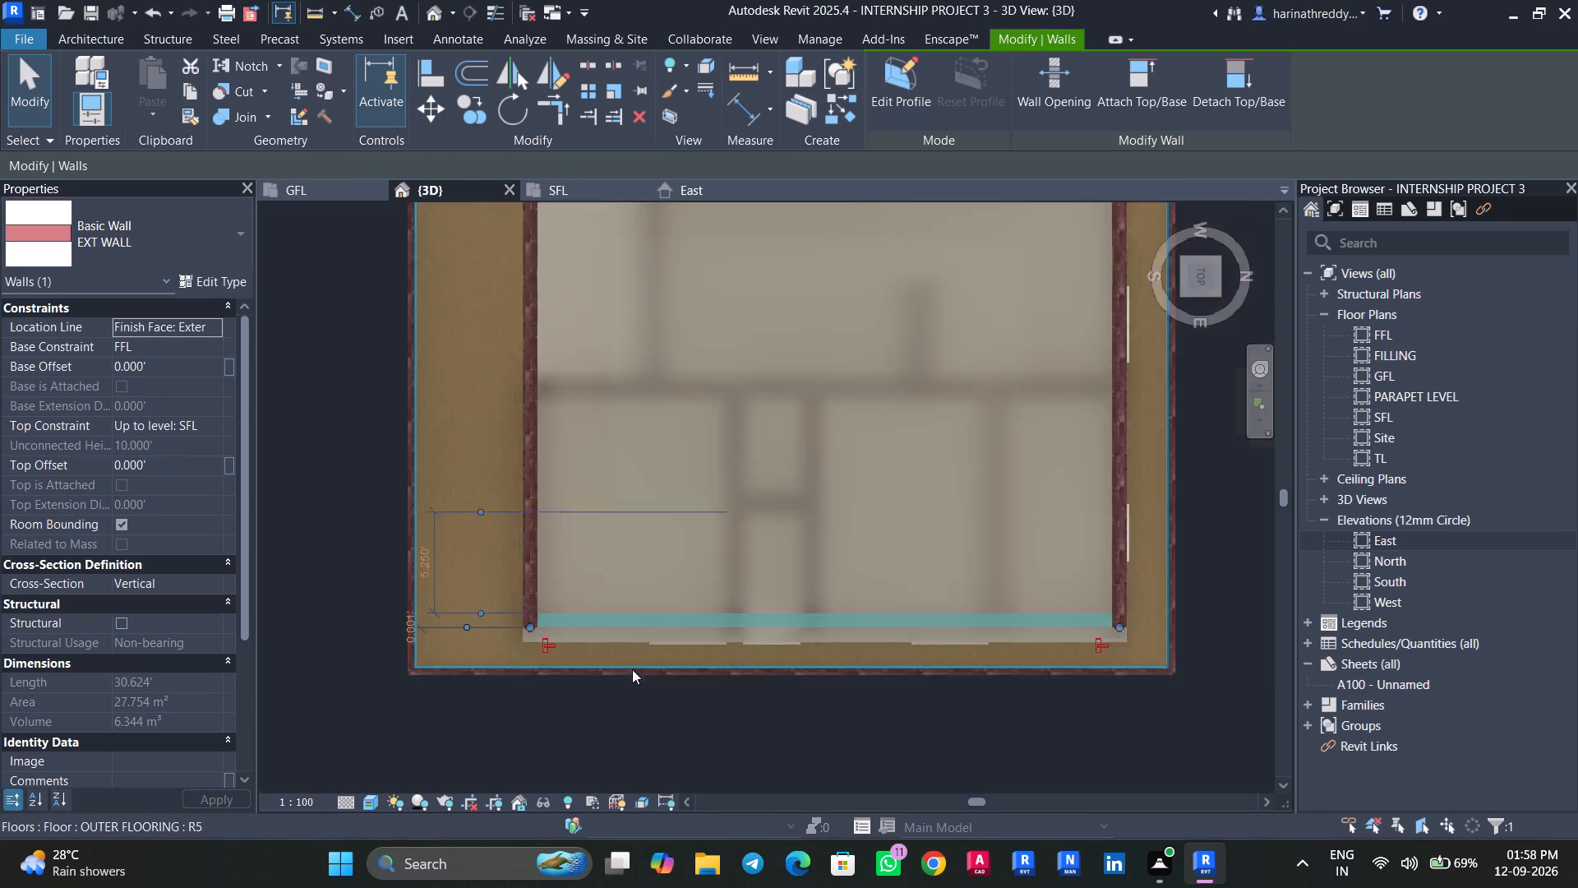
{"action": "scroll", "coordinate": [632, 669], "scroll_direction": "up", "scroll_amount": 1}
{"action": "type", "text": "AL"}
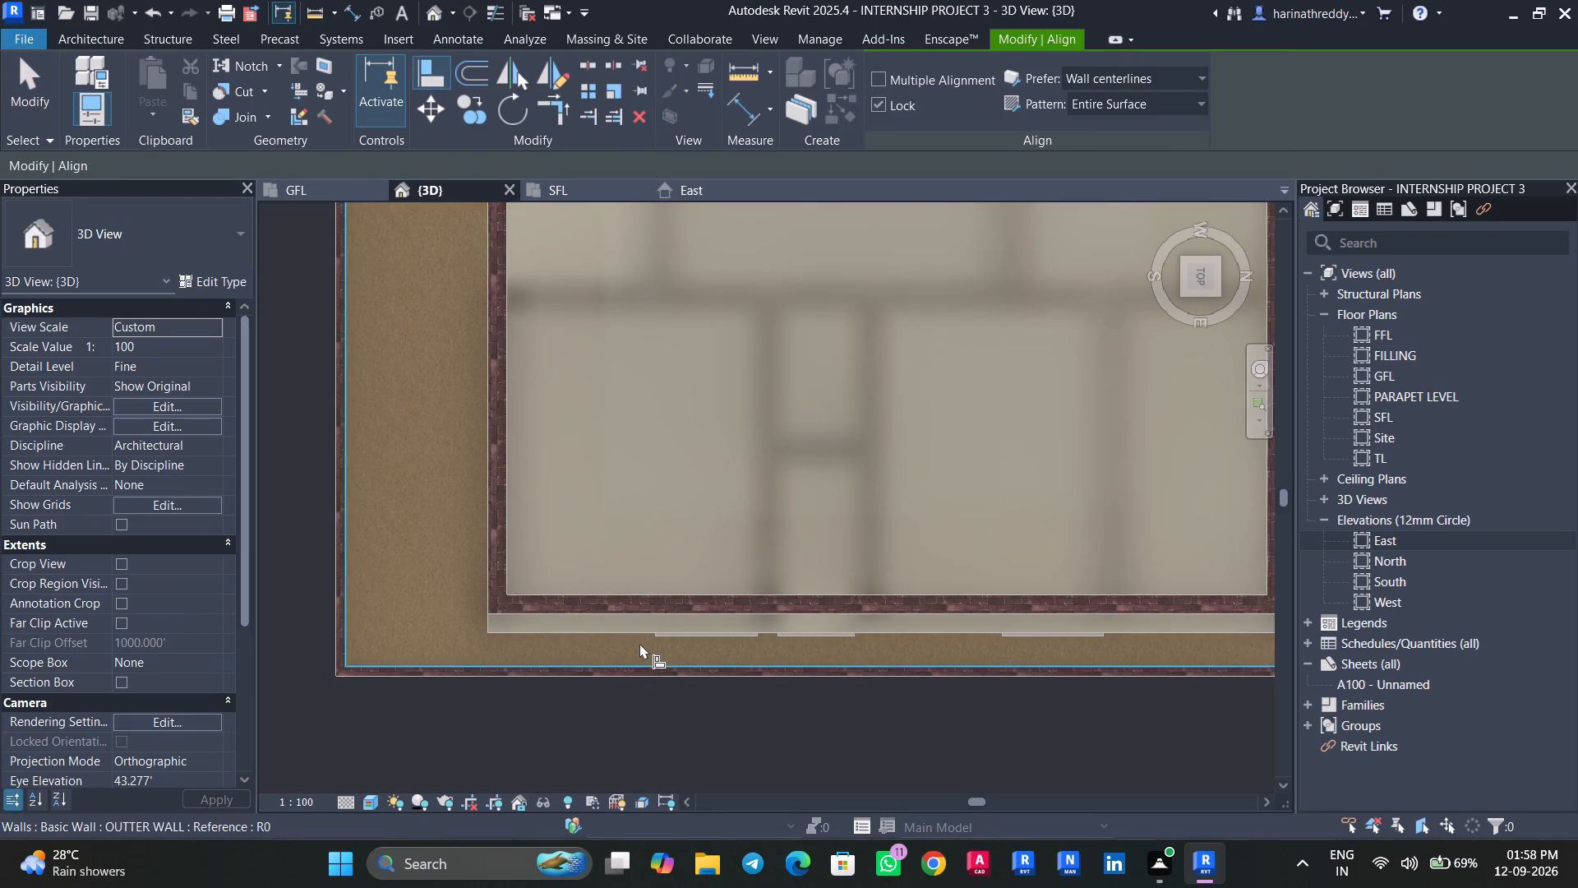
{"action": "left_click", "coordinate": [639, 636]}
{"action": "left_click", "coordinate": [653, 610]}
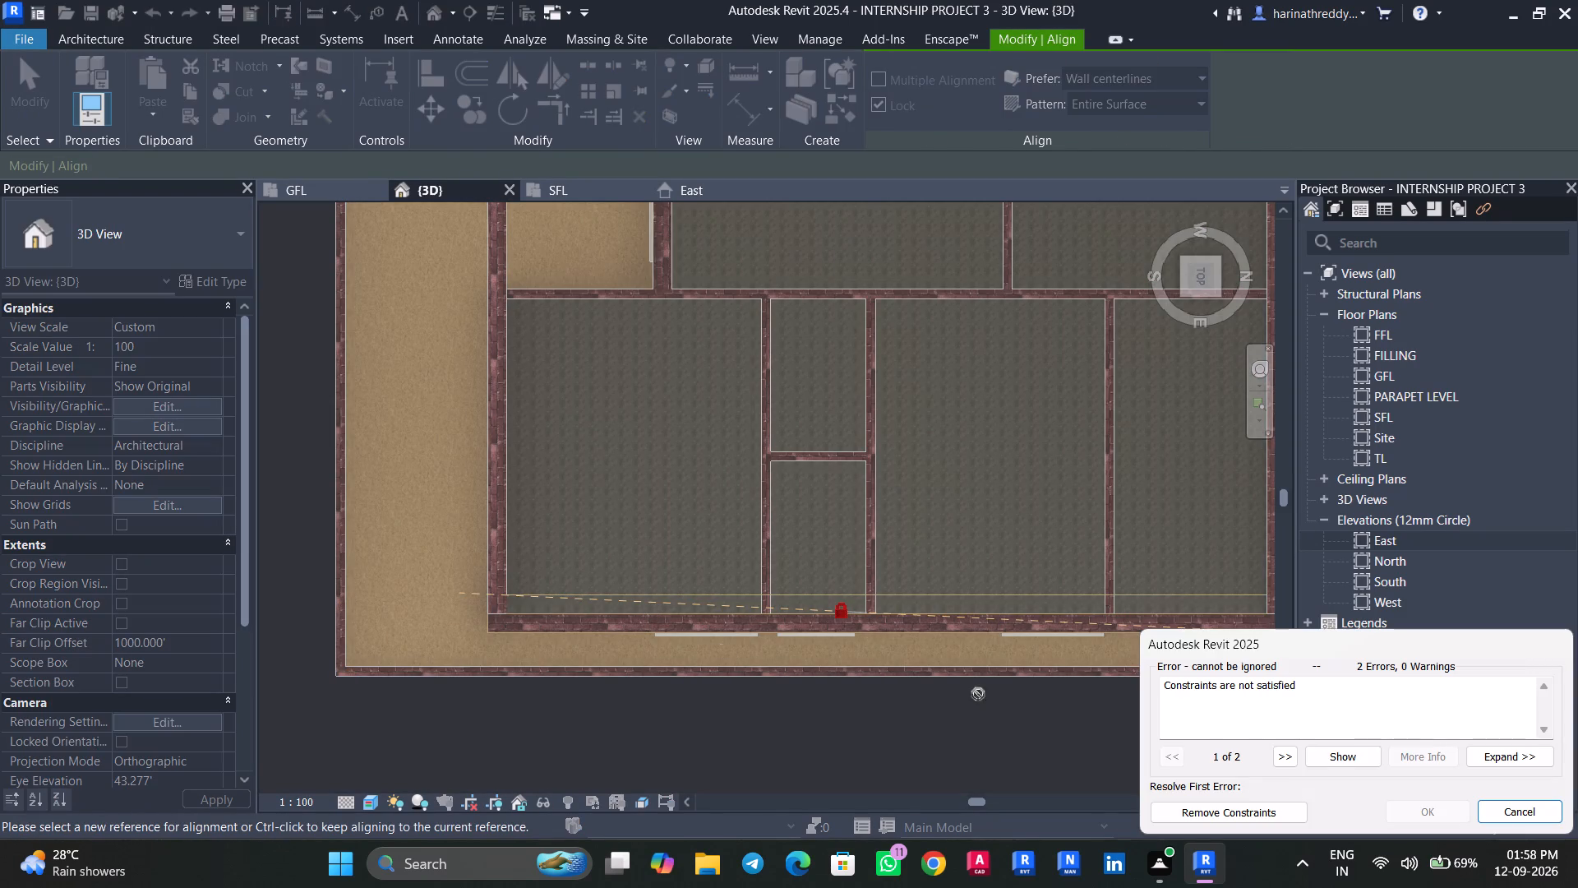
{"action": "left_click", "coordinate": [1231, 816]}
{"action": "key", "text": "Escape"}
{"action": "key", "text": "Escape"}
Nudge the upper-floor east EXT WALL outward to the slab's outer edge in the 3D view.
{"action": "scroll", "coordinate": [570, 562], "scroll_direction": "down", "scroll_amount": 9}
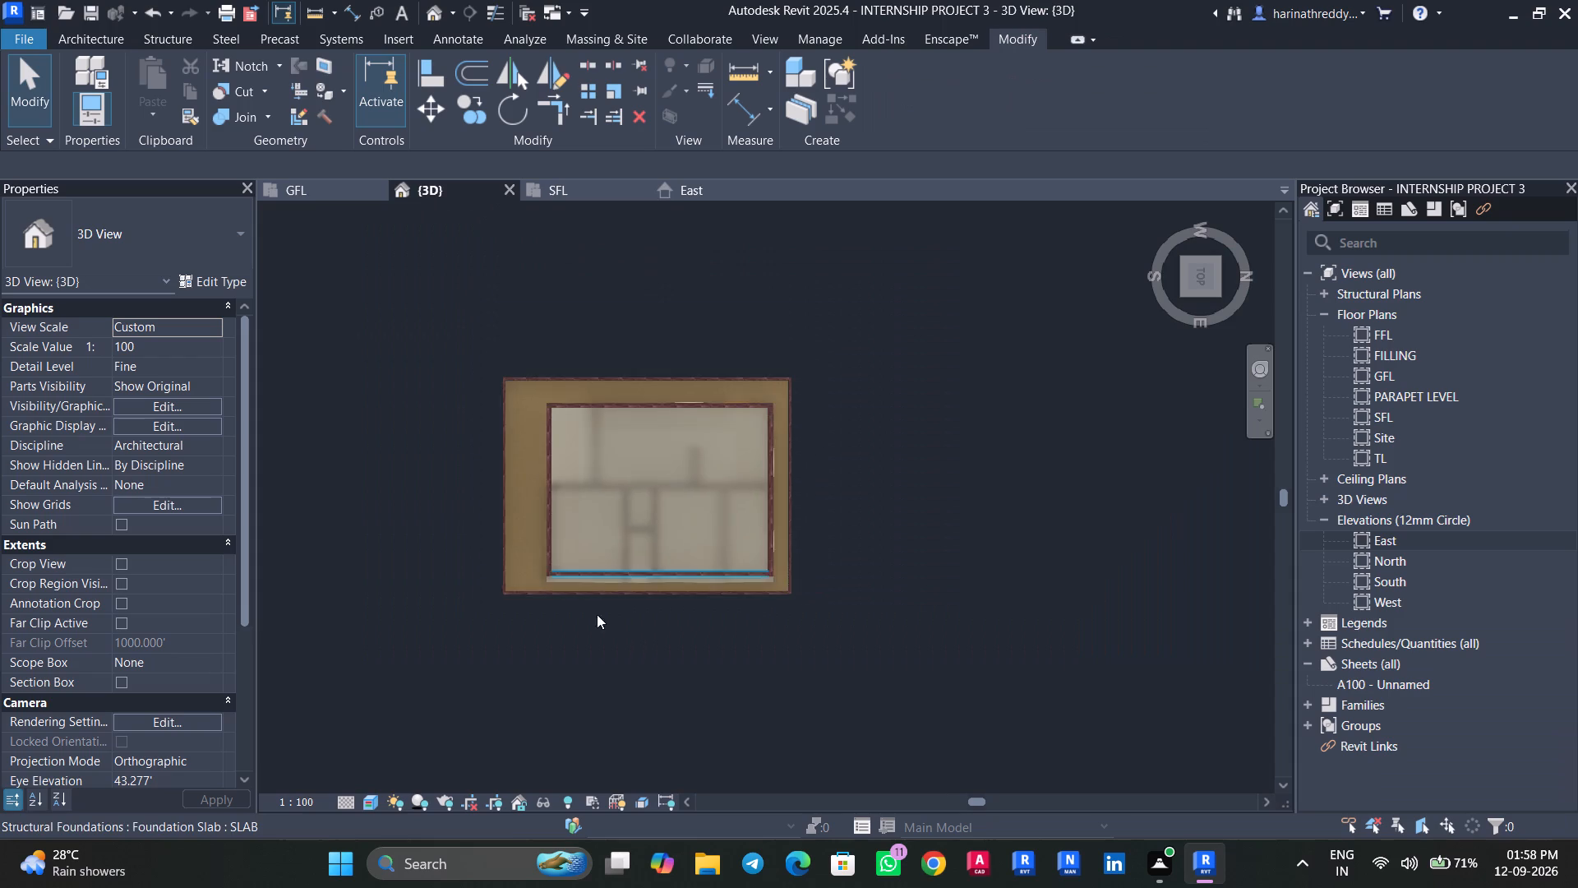
{"action": "middle_click_drag", "start_coordinate": [675, 595], "coordinate": [898, 203], "text": "shift"}
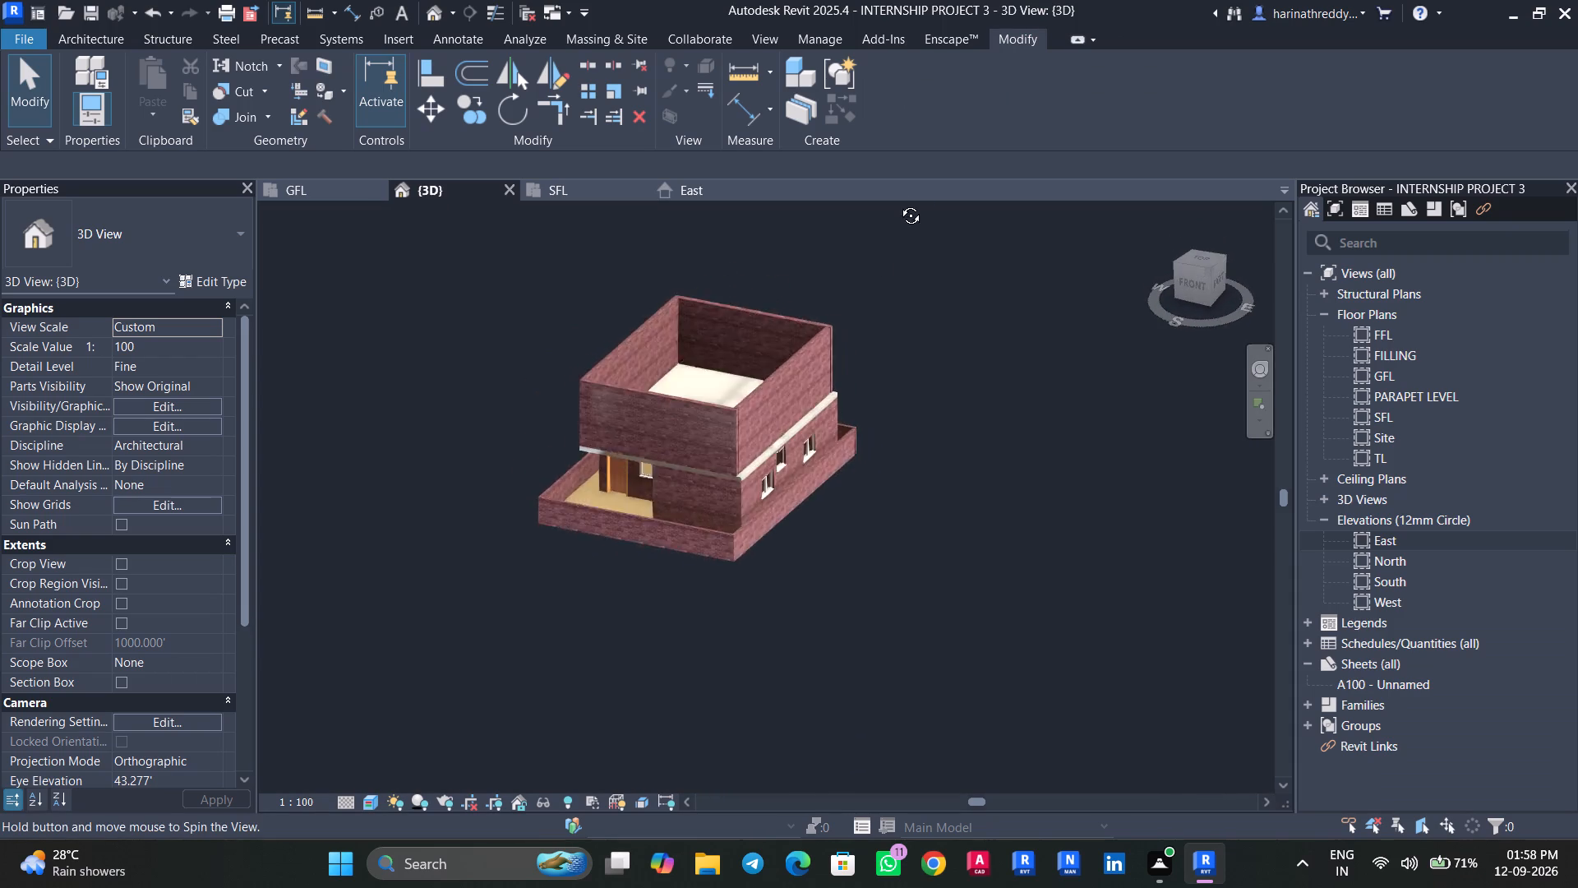
{"action": "middle_click_drag", "start_coordinate": [898, 203], "coordinate": [903, 193], "text": "shift"}
{"action": "scroll", "coordinate": [810, 358], "scroll_direction": "up", "scroll_amount": 7}
{"action": "scroll", "coordinate": [812, 418], "scroll_direction": "down", "scroll_amount": 1}
{"action": "scroll", "coordinate": [812, 418], "scroll_direction": "up", "scroll_amount": 2}
{"action": "middle_click_drag", "start_coordinate": [812, 488], "coordinate": [884, 376], "text": "shift"}
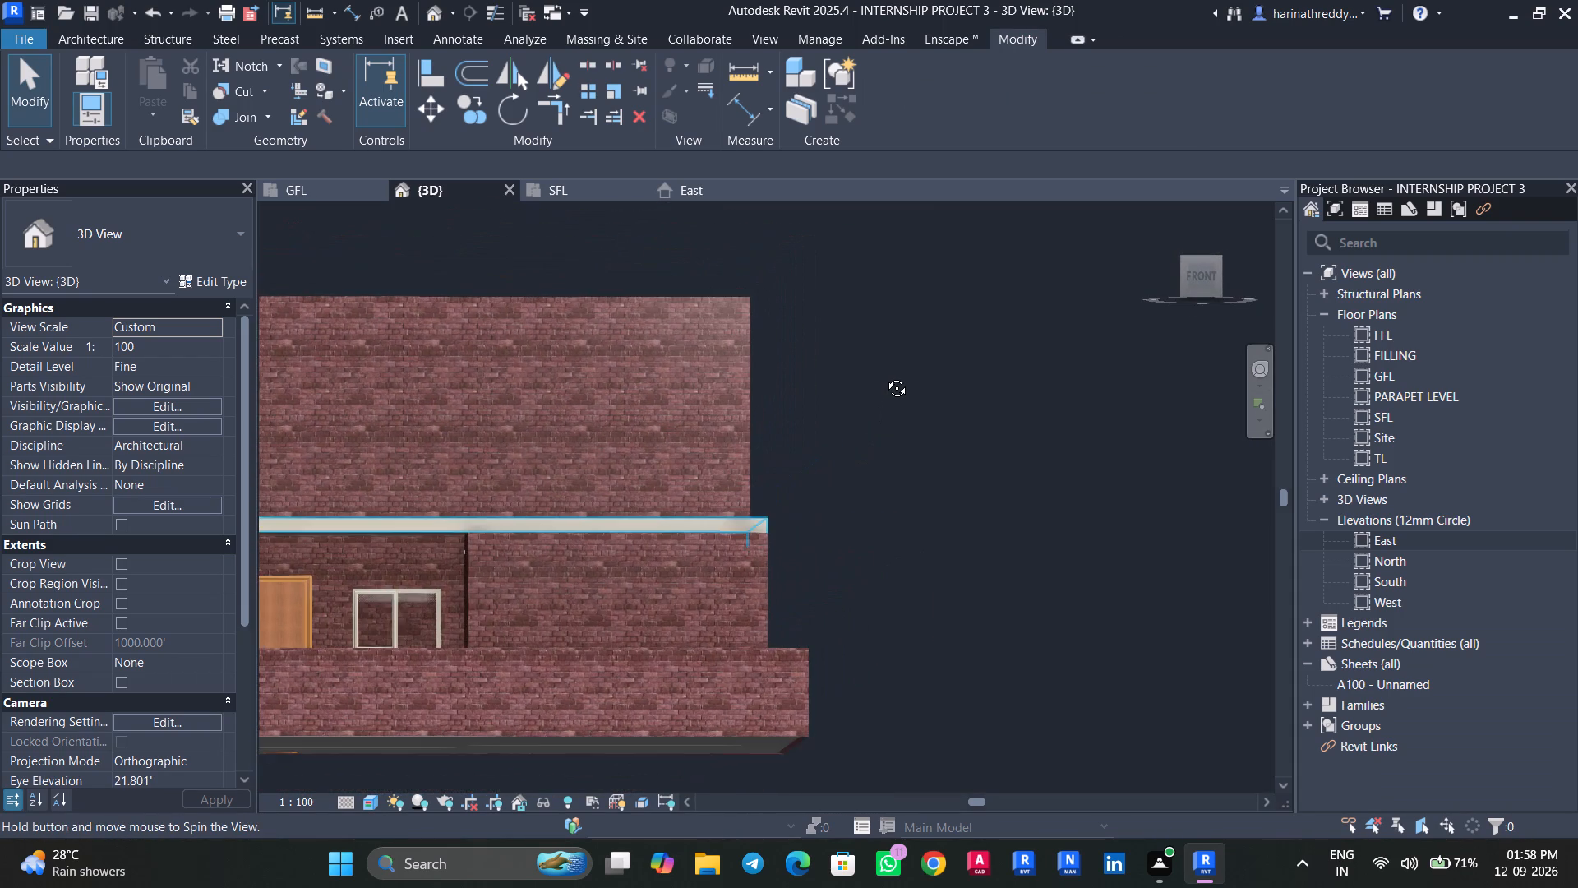
{"action": "middle_click_drag", "start_coordinate": [884, 376], "coordinate": [877, 409], "text": "shift"}
{"action": "middle_click_drag", "start_coordinate": [879, 411], "coordinate": [1017, 480]}
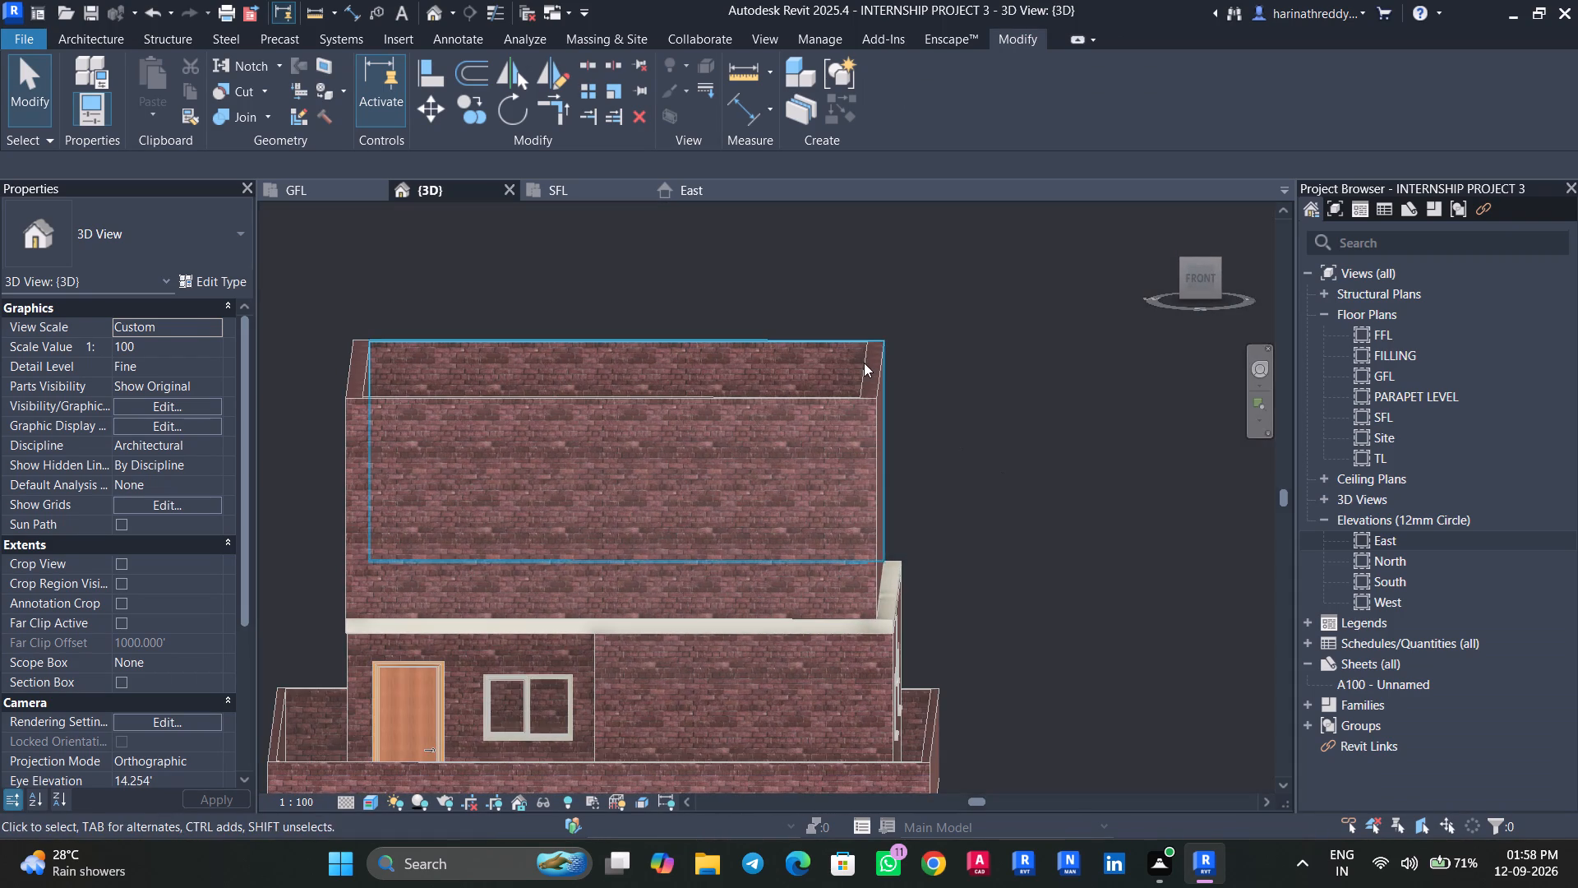
{"action": "left_click", "coordinate": [864, 363]}
{"action": "key", "text": "Right"}
{"action": "key", "text": "Right"}
{"action": "key", "text": "Right"}
{"action": "key", "text": "Right"}
{"action": "key", "text": "Right"}
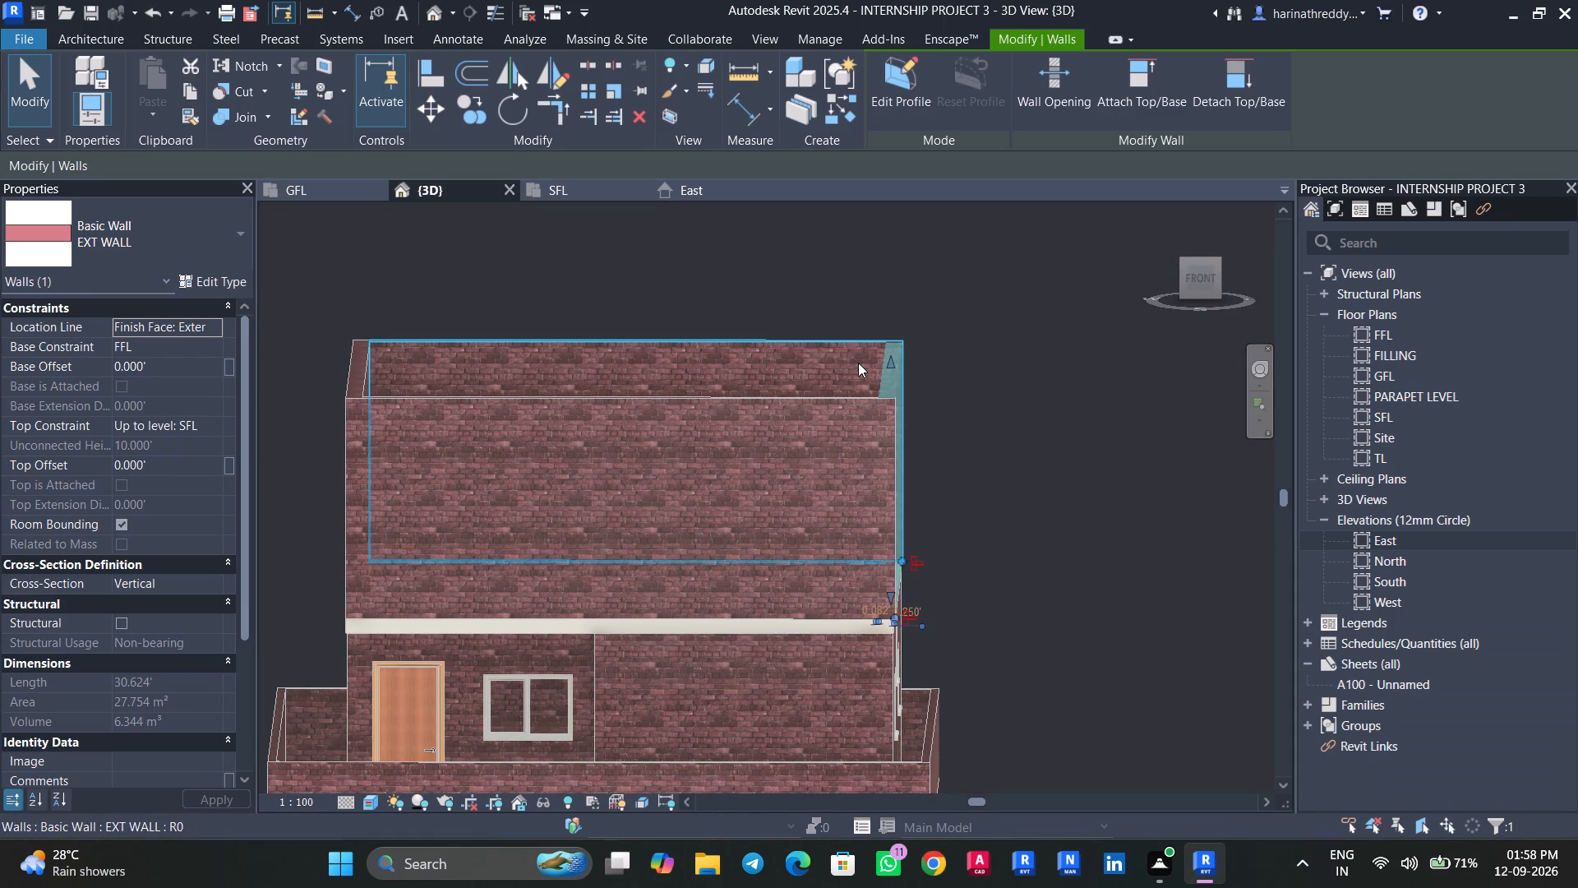
{"action": "key", "text": "Right"}
{"action": "key", "text": "Escape"}
Nudge the upper-floor east EXT WALL back by one increment to line it up with the slab edge.
{"action": "middle_click_drag", "start_coordinate": [1028, 505], "coordinate": [948, 388], "text": "shift"}
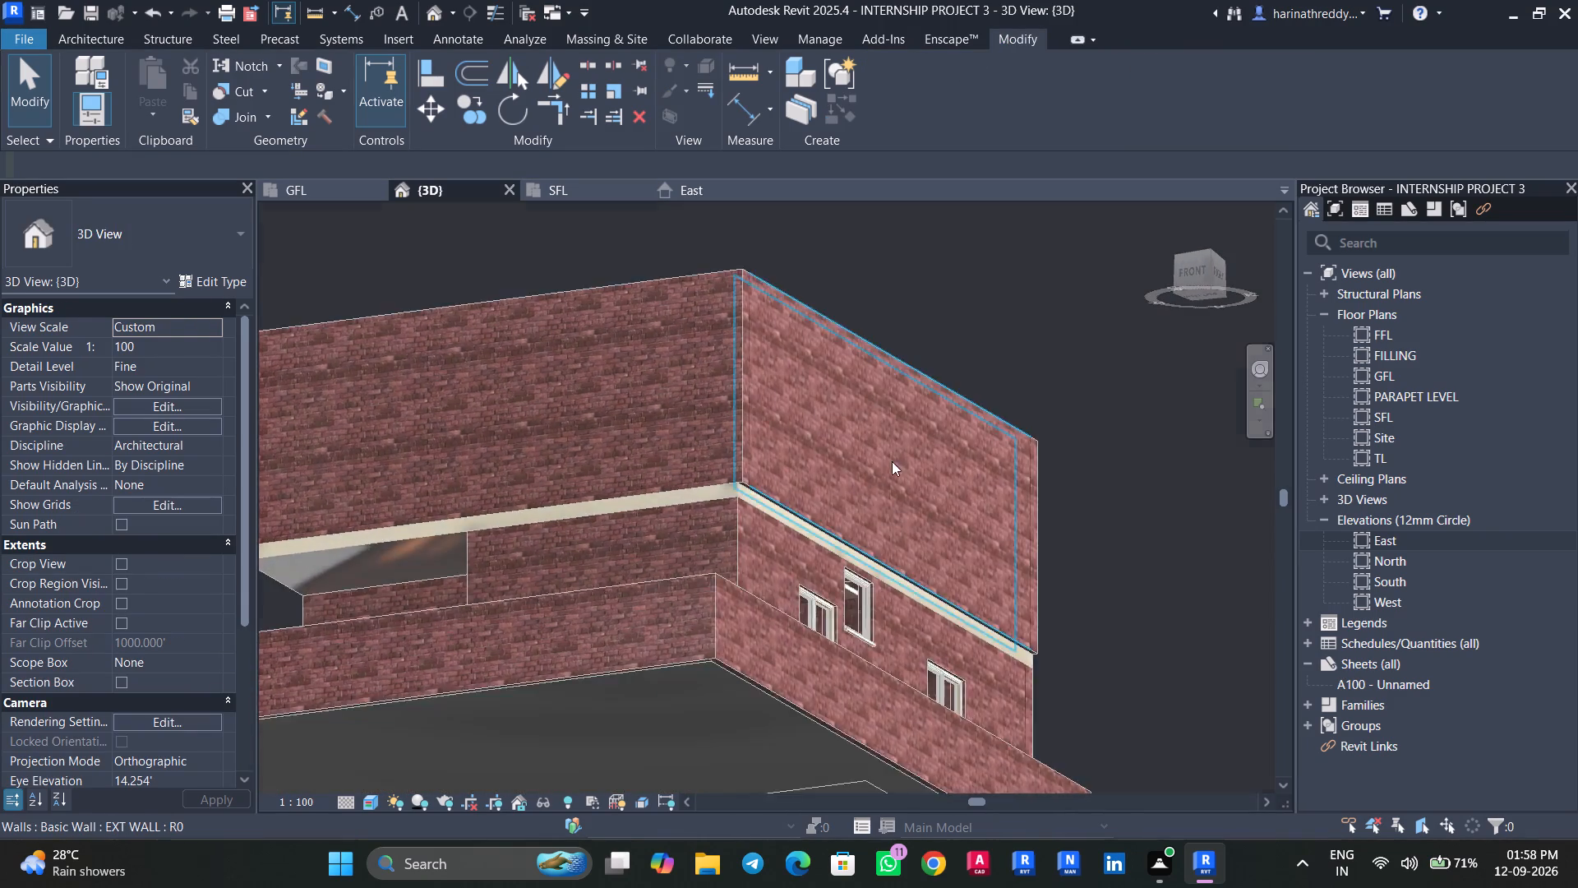
{"action": "scroll", "coordinate": [847, 493], "scroll_direction": "up", "scroll_amount": 3}
{"action": "left_click", "coordinate": [847, 493]}
{"action": "key", "text": "Left"}
{"action": "key", "text": "Escape"}
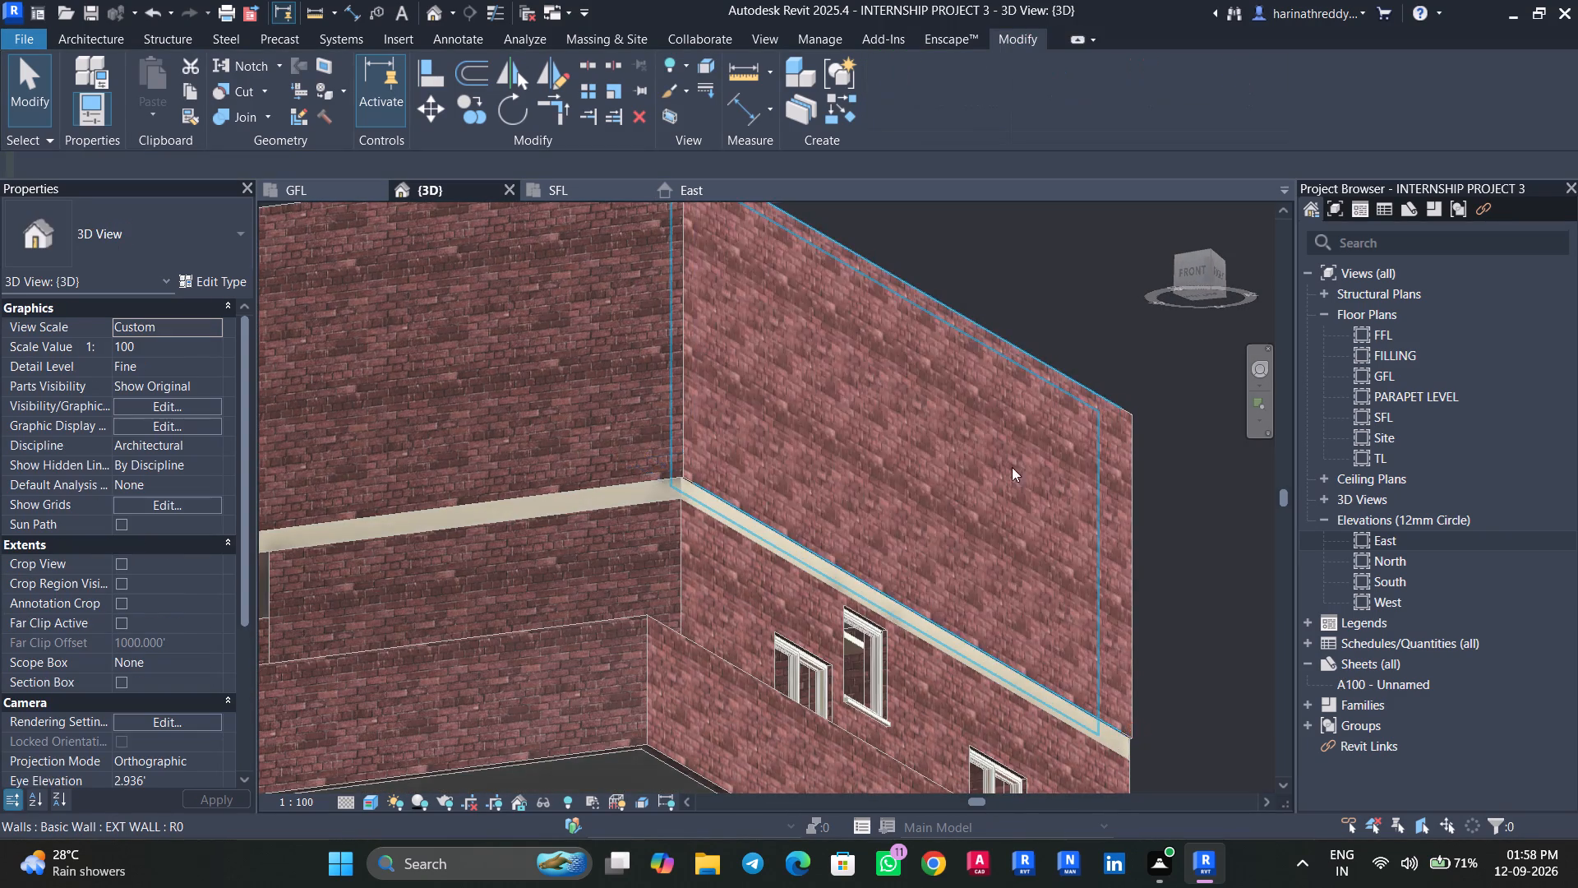
Inspect the upper east wall's face and northeast corner against the slab edge and the wall below.
{"action": "middle_click_drag", "start_coordinate": [1016, 462], "coordinate": [894, 776], "text": "shift"}
{"action": "middle_click_drag", "start_coordinate": [901, 765], "coordinate": [791, 475]}
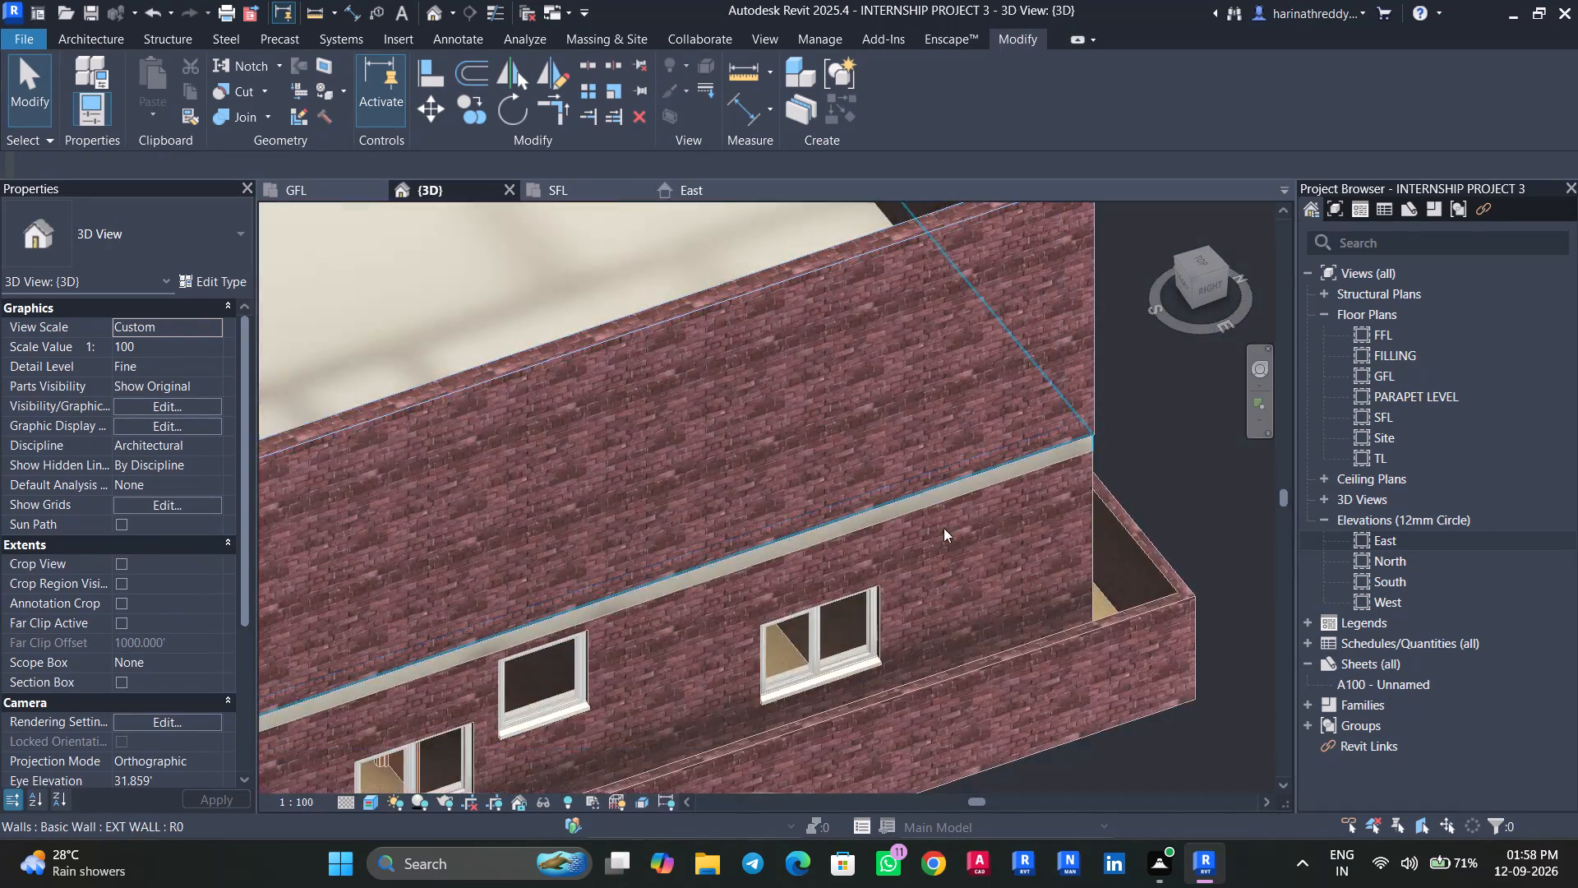
{"action": "scroll", "coordinate": [1076, 528], "scroll_direction": "up", "scroll_amount": 1}
{"action": "middle_click_drag", "start_coordinate": [1064, 539], "coordinate": [916, 617], "text": "shift"}
{"action": "middle_click_drag", "start_coordinate": [911, 604], "coordinate": [1014, 257]}
{"action": "scroll", "coordinate": [809, 472], "scroll_direction": "up", "scroll_amount": 16}
{"action": "scroll", "coordinate": [898, 599], "scroll_direction": "down", "scroll_amount": 1}
{"action": "scroll", "coordinate": [899, 599], "scroll_direction": "up", "scroll_amount": 1}
{"action": "scroll", "coordinate": [899, 599], "scroll_direction": "down", "scroll_amount": 1}
{"action": "scroll", "coordinate": [899, 599], "scroll_direction": "up", "scroll_amount": 4}
{"action": "scroll", "coordinate": [899, 598], "scroll_direction": "down", "scroll_amount": 20}
{"action": "scroll", "coordinate": [899, 598], "scroll_direction": "down", "scroll_amount": 2}
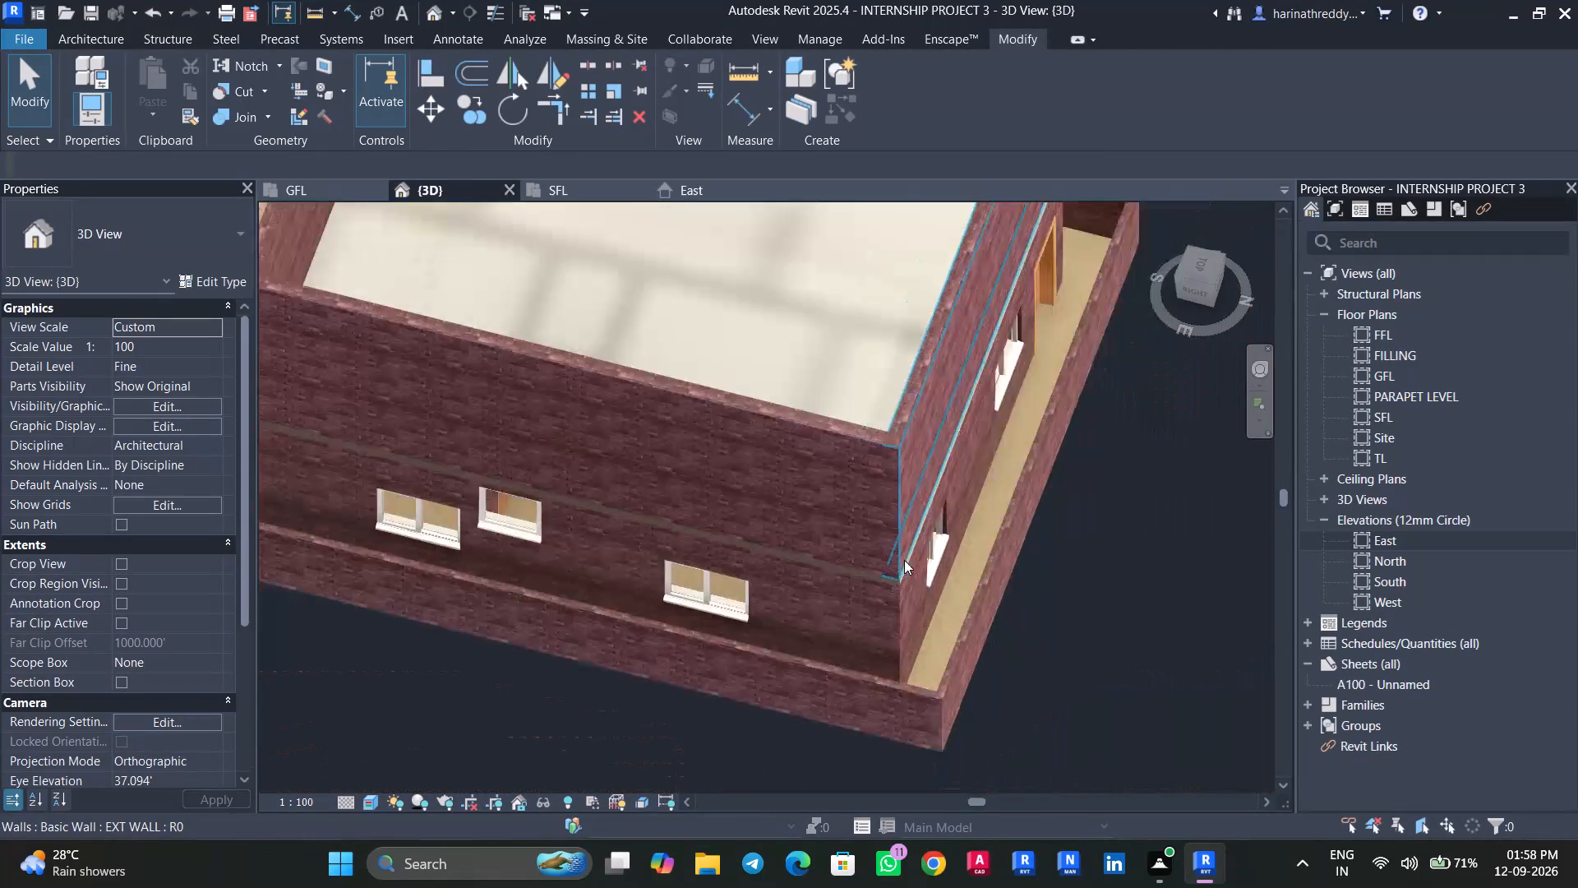
{"action": "scroll", "coordinate": [904, 560], "scroll_direction": "down", "scroll_amount": 6}
{"action": "key", "text": "Escape"}
Examine the southwest side of the house in 3D, closing in on the porch door and window above the floor.
{"action": "middle_click_drag", "start_coordinate": [503, 682], "coordinate": [964, 432], "text": "shift"}
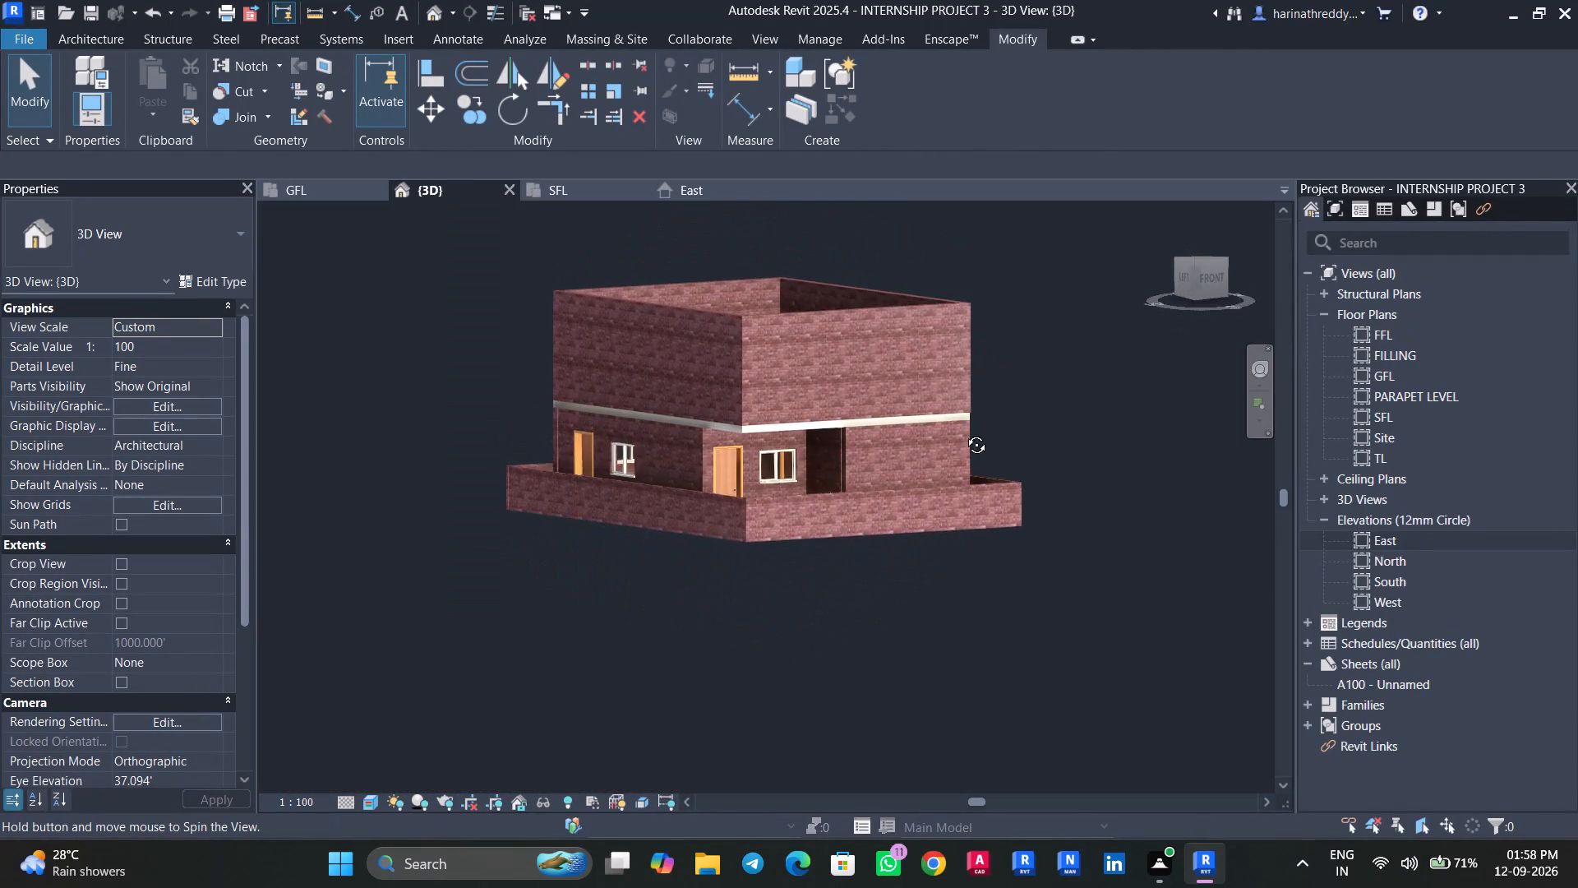
{"action": "middle_click_drag", "start_coordinate": [964, 432], "coordinate": [989, 483], "text": "shift"}
{"action": "scroll", "coordinate": [813, 558], "scroll_direction": "up", "scroll_amount": 1}
{"action": "scroll", "coordinate": [811, 556], "scroll_direction": "down", "scroll_amount": 1}
{"action": "scroll", "coordinate": [810, 554], "scroll_direction": "up", "scroll_amount": 9}
{"action": "scroll", "coordinate": [724, 544], "scroll_direction": "down", "scroll_amount": 1}
{"action": "scroll", "coordinate": [724, 544], "scroll_direction": "up", "scroll_amount": 2}
{"action": "scroll", "coordinate": [723, 545], "scroll_direction": "down", "scroll_amount": 1}
{"action": "scroll", "coordinate": [723, 545], "scroll_direction": "up", "scroll_amount": 3}
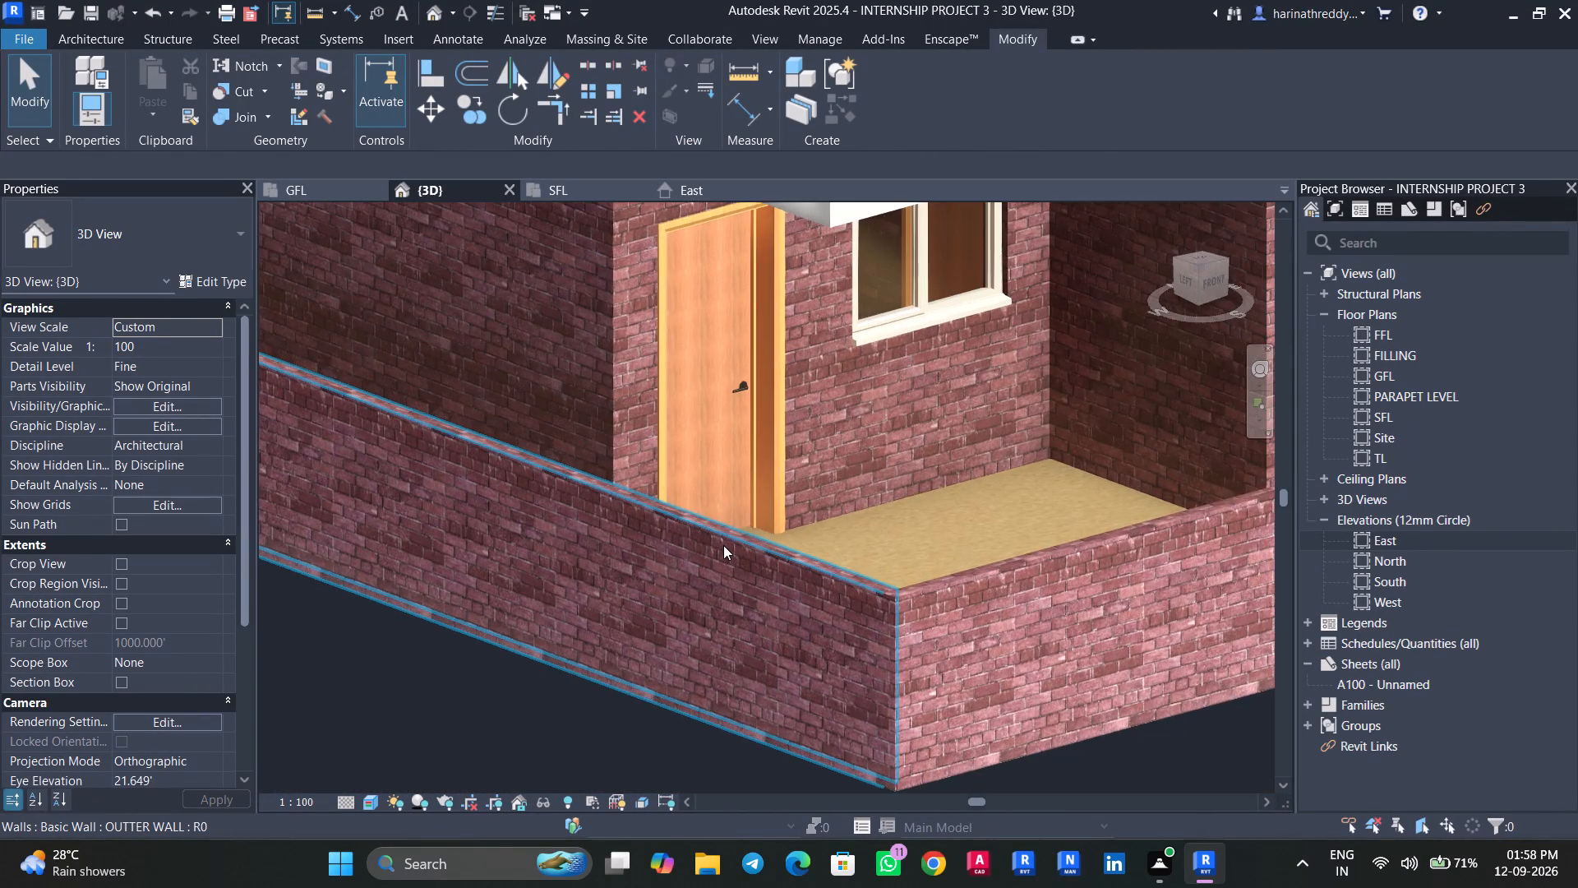
Examine the house's south and west exterior in 3D, from the porch door and window out to the upper walls.
{"action": "scroll", "coordinate": [894, 432], "scroll_direction": "up", "scroll_amount": 4}
{"action": "middle_click_drag", "start_coordinate": [895, 433], "coordinate": [858, 612]}
{"action": "scroll", "coordinate": [850, 593], "scroll_direction": "up", "scroll_amount": 1}
{"action": "scroll", "coordinate": [850, 593], "scroll_direction": "down", "scroll_amount": 12}
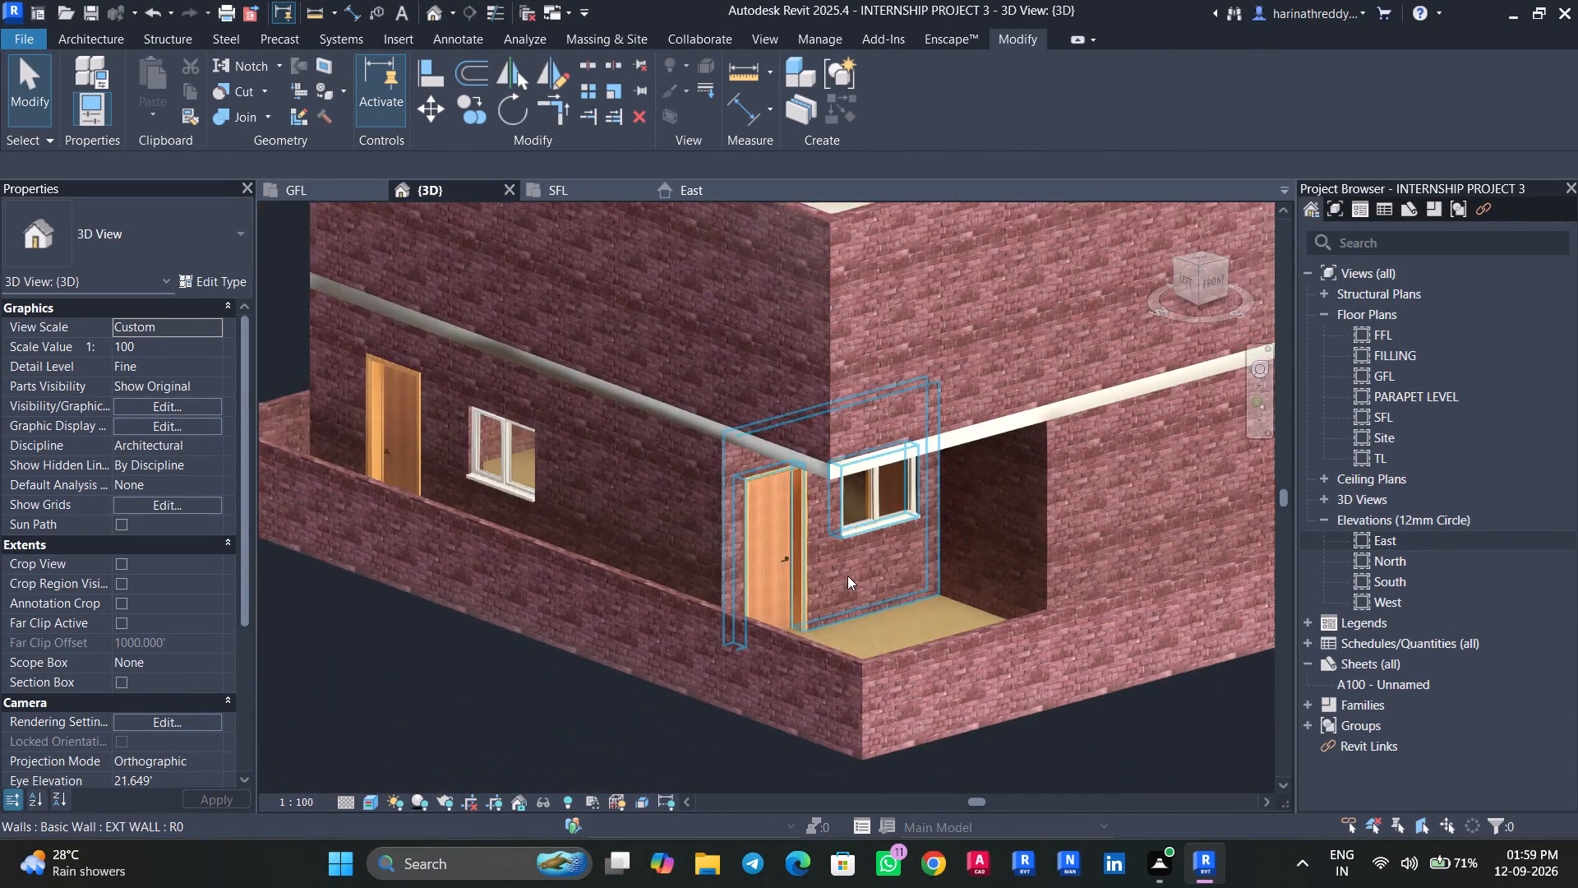
{"action": "scroll", "coordinate": [847, 576], "scroll_direction": "down", "scroll_amount": 4}
{"action": "key", "text": "Escape"}
{"action": "key", "text": "Escape"}
{"action": "scroll", "coordinate": [557, 592], "scroll_direction": "up", "scroll_amount": 3}
{"action": "scroll", "coordinate": [557, 592], "scroll_direction": "down", "scroll_amount": 1}
{"action": "middle_click_drag", "start_coordinate": [558, 596], "coordinate": [527, 640]}
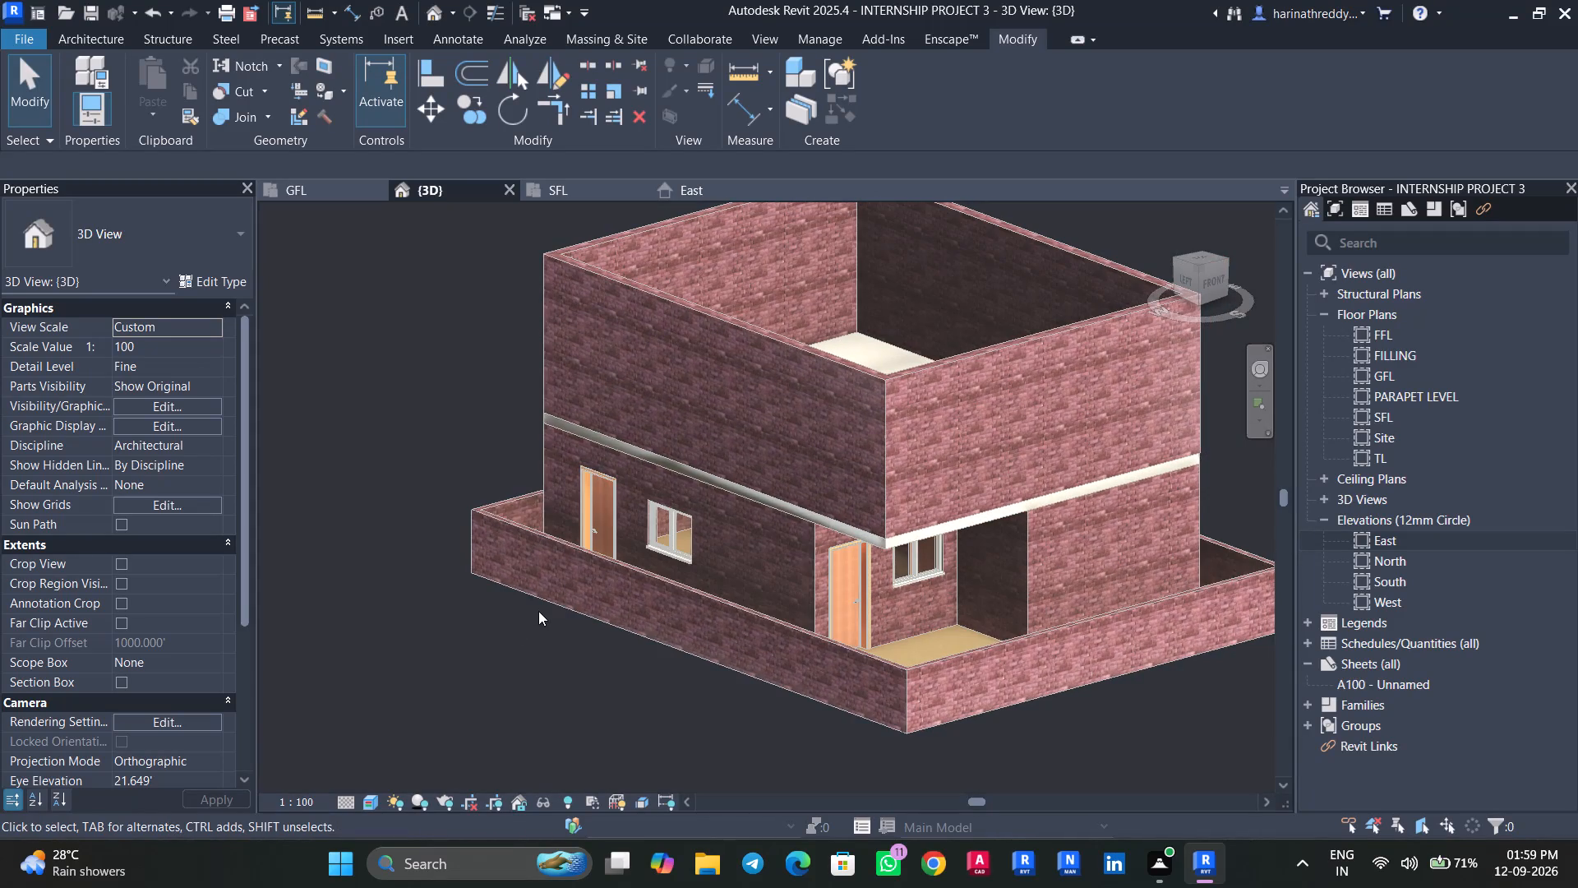
Compare the GFL floor plan's rooms, doors and windows with the reference ground floor drawing in the FILLING plan.
{"action": "left_click", "coordinate": [306, 190]}
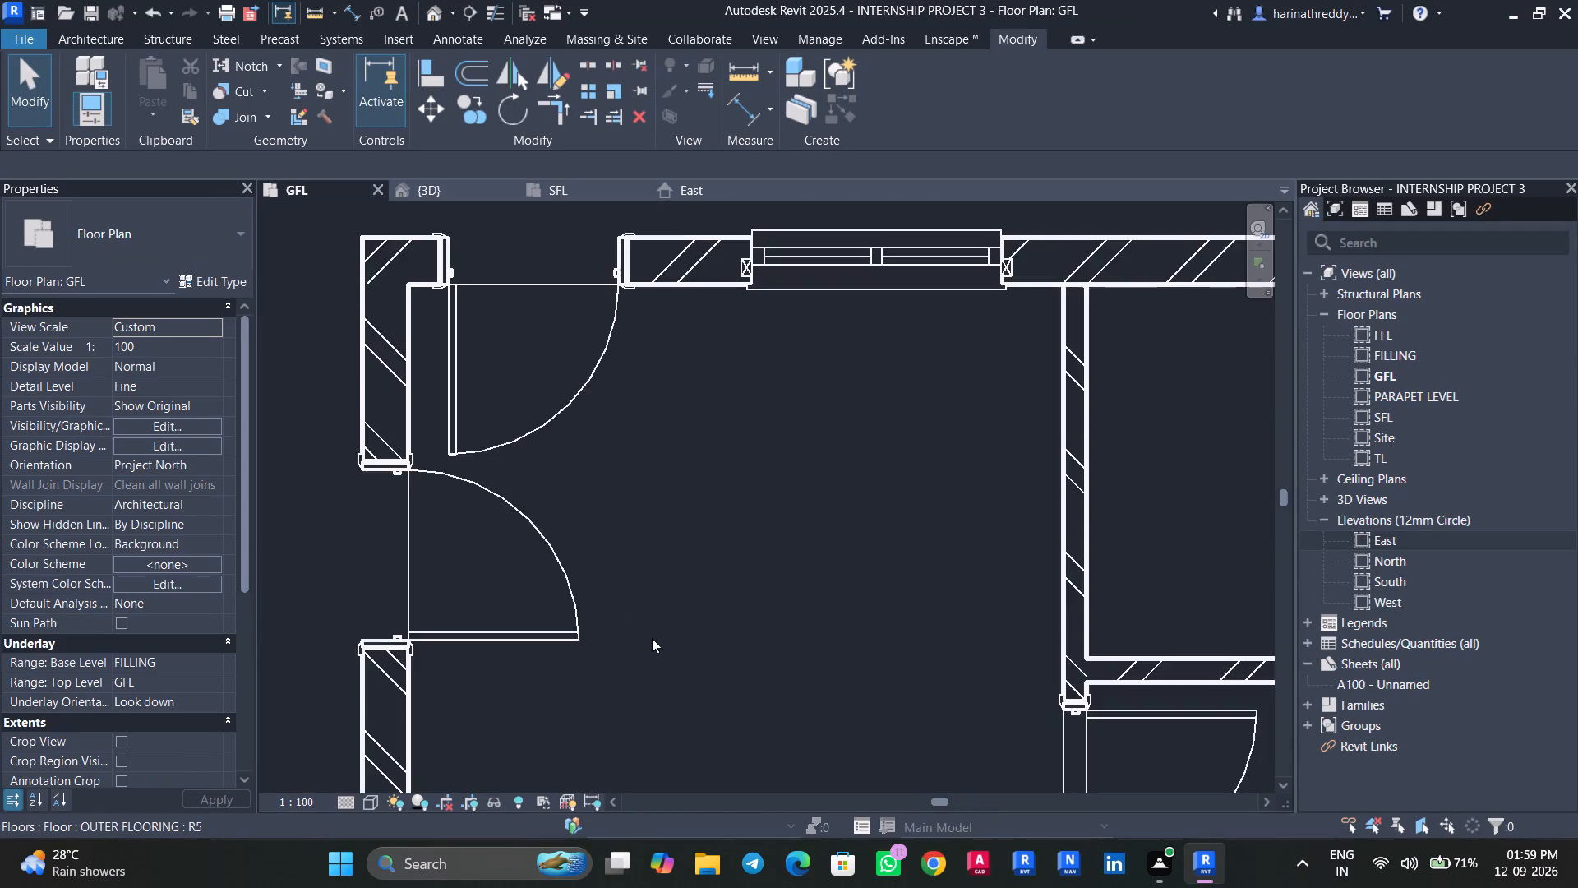
{"action": "scroll", "coordinate": [652, 638], "scroll_direction": "down", "scroll_amount": 7}
{"action": "middle_click_drag", "start_coordinate": [644, 621], "coordinate": [601, 454]}
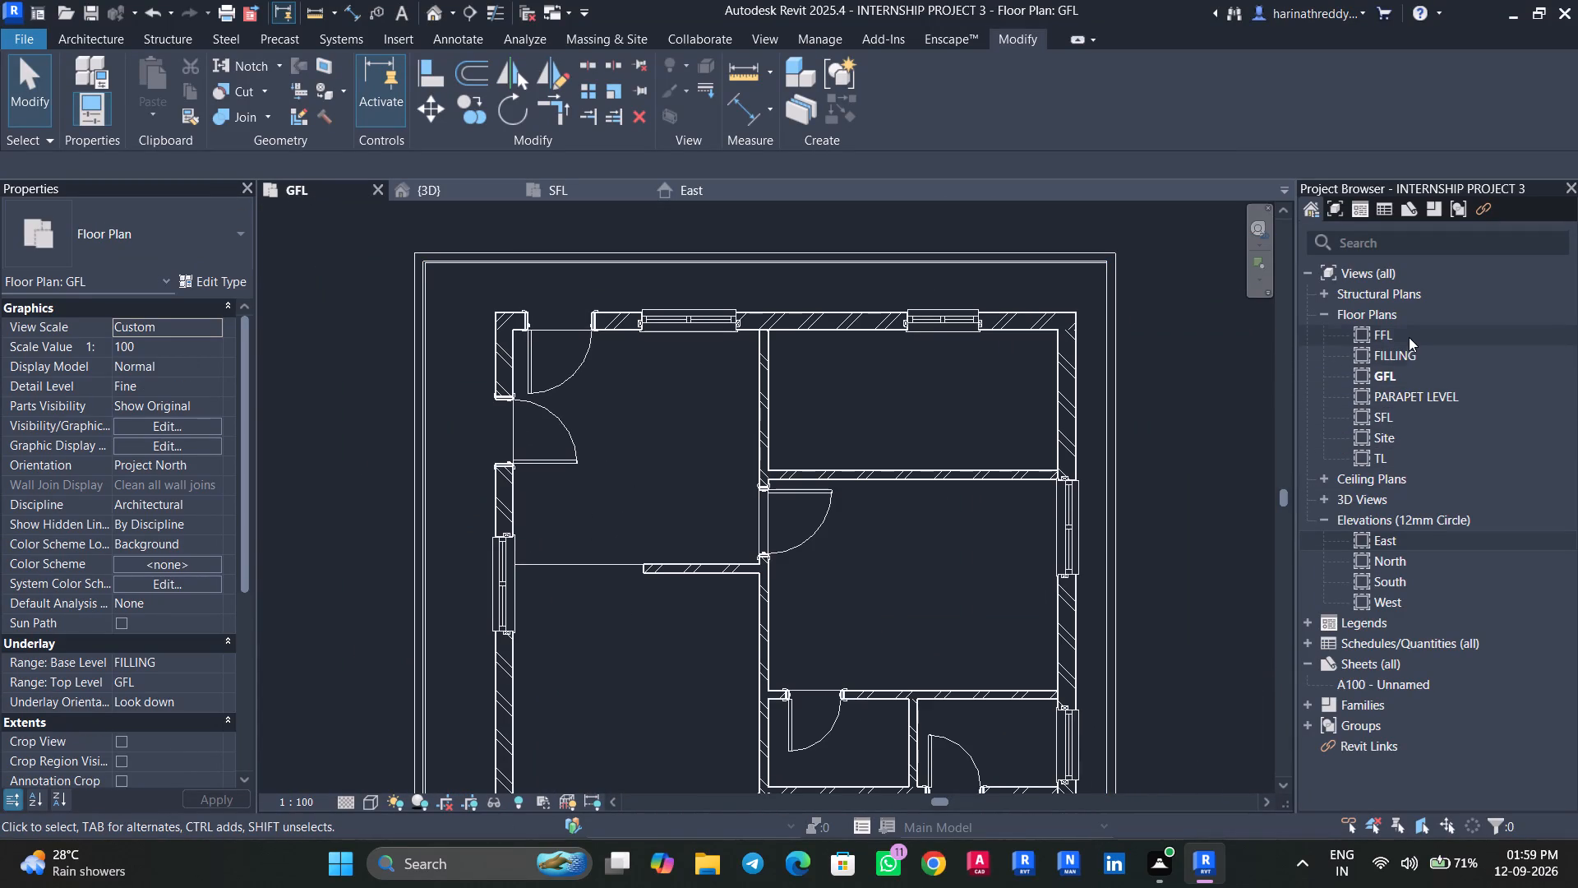
{"action": "left_click", "coordinate": [1408, 336]}
{"action": "double_click", "coordinate": [1403, 355]}
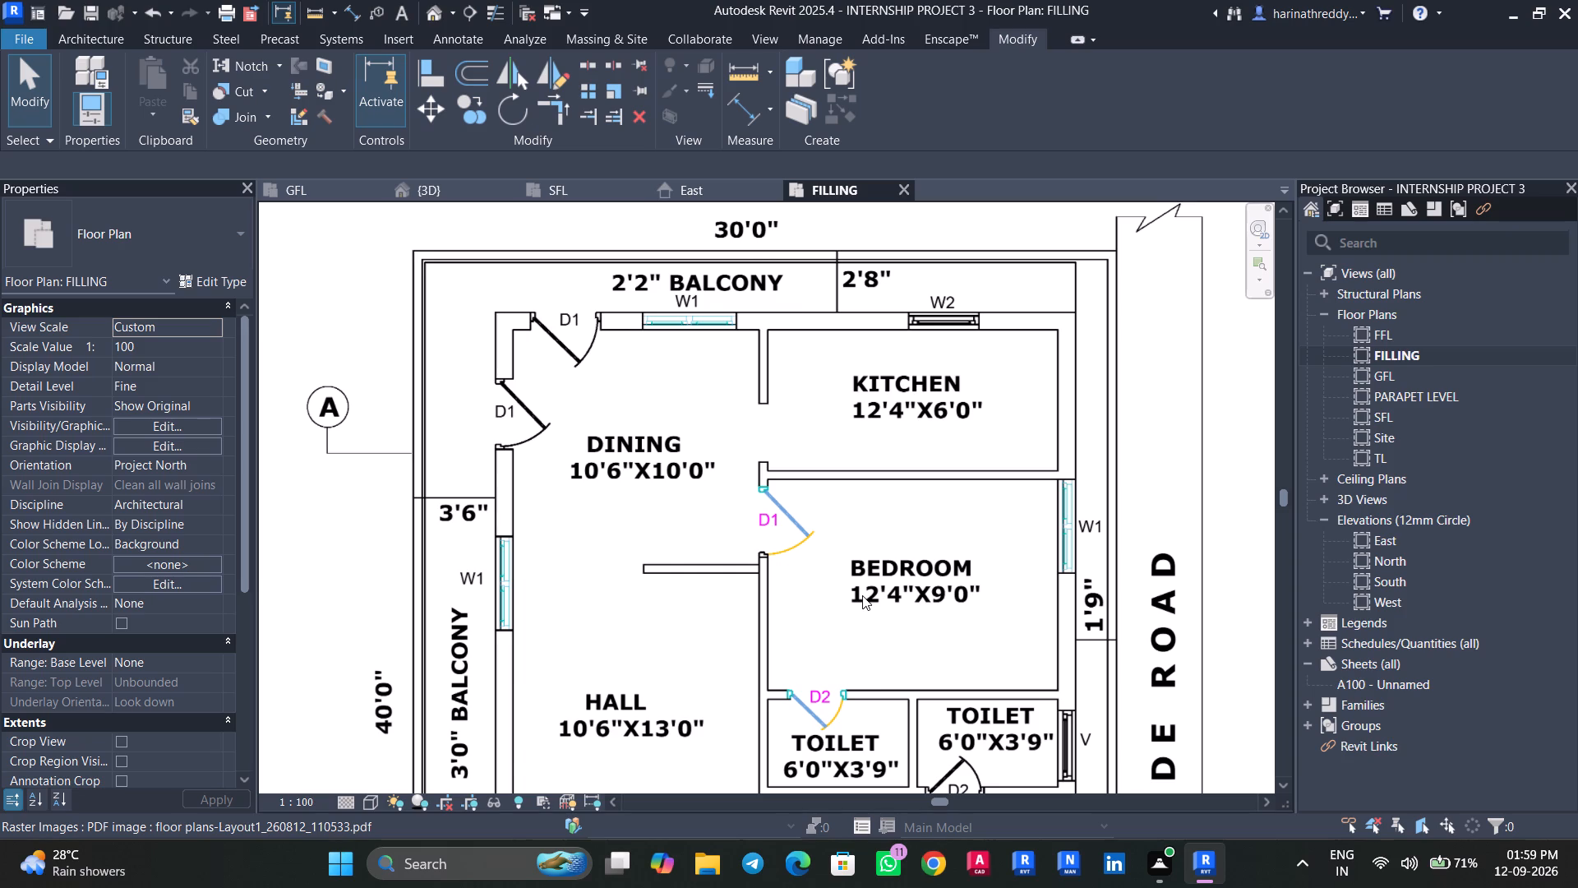
{"action": "scroll", "coordinate": [926, 580], "scroll_direction": "down", "scroll_amount": 6}
{"action": "middle_click_drag", "start_coordinate": [911, 543], "coordinate": [842, 501]}
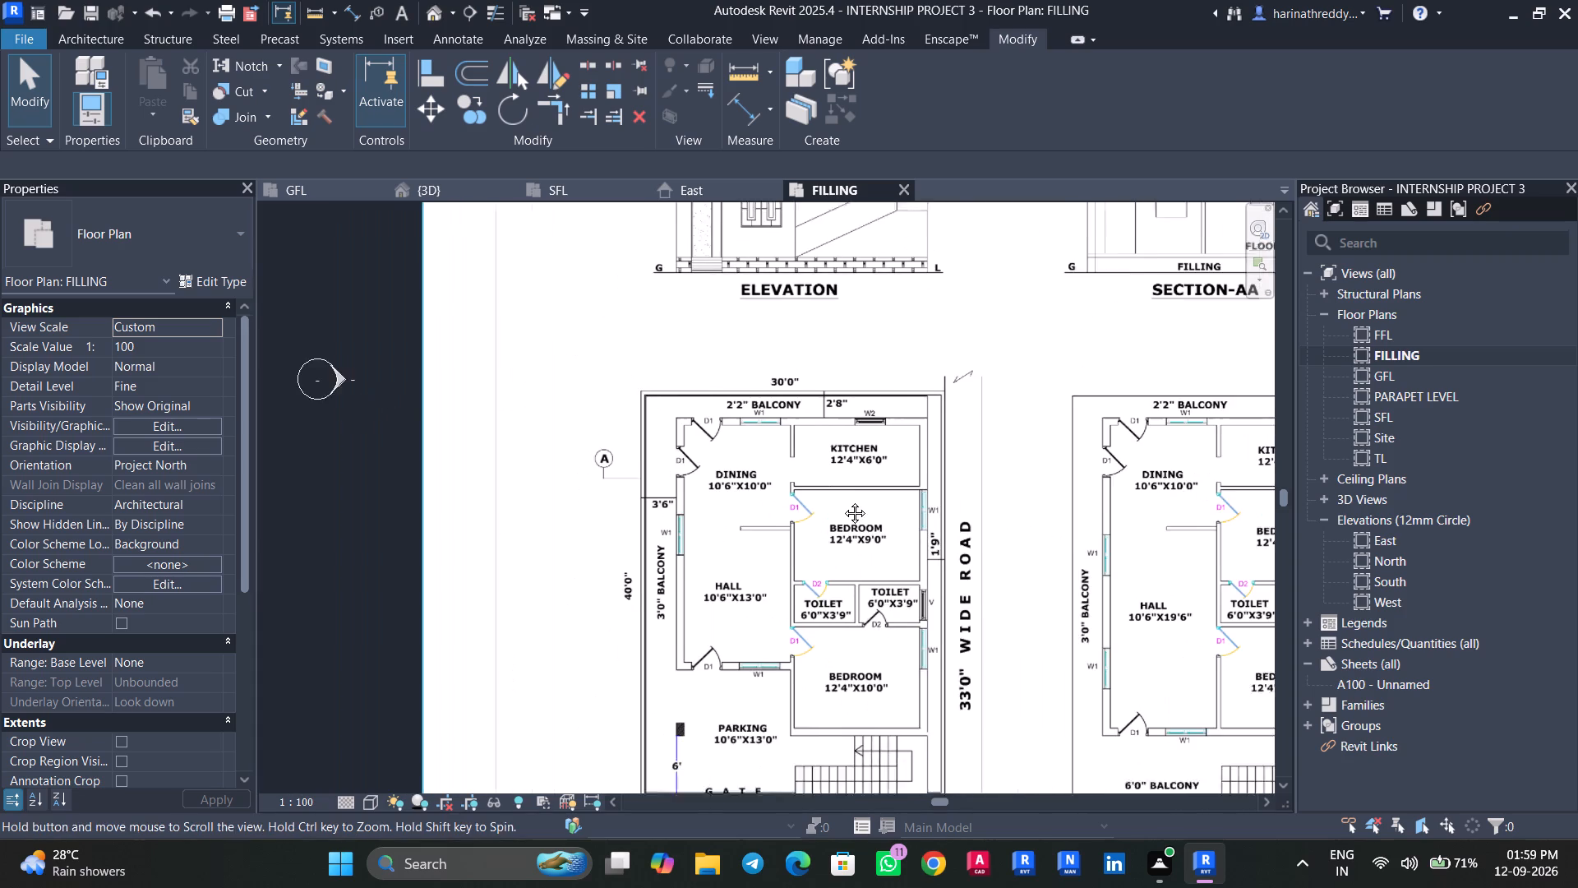
{"action": "middle_click_drag", "start_coordinate": [842, 501], "coordinate": [828, 489]}
{"action": "middle_click_drag", "start_coordinate": [827, 487], "coordinate": [805, 456]}
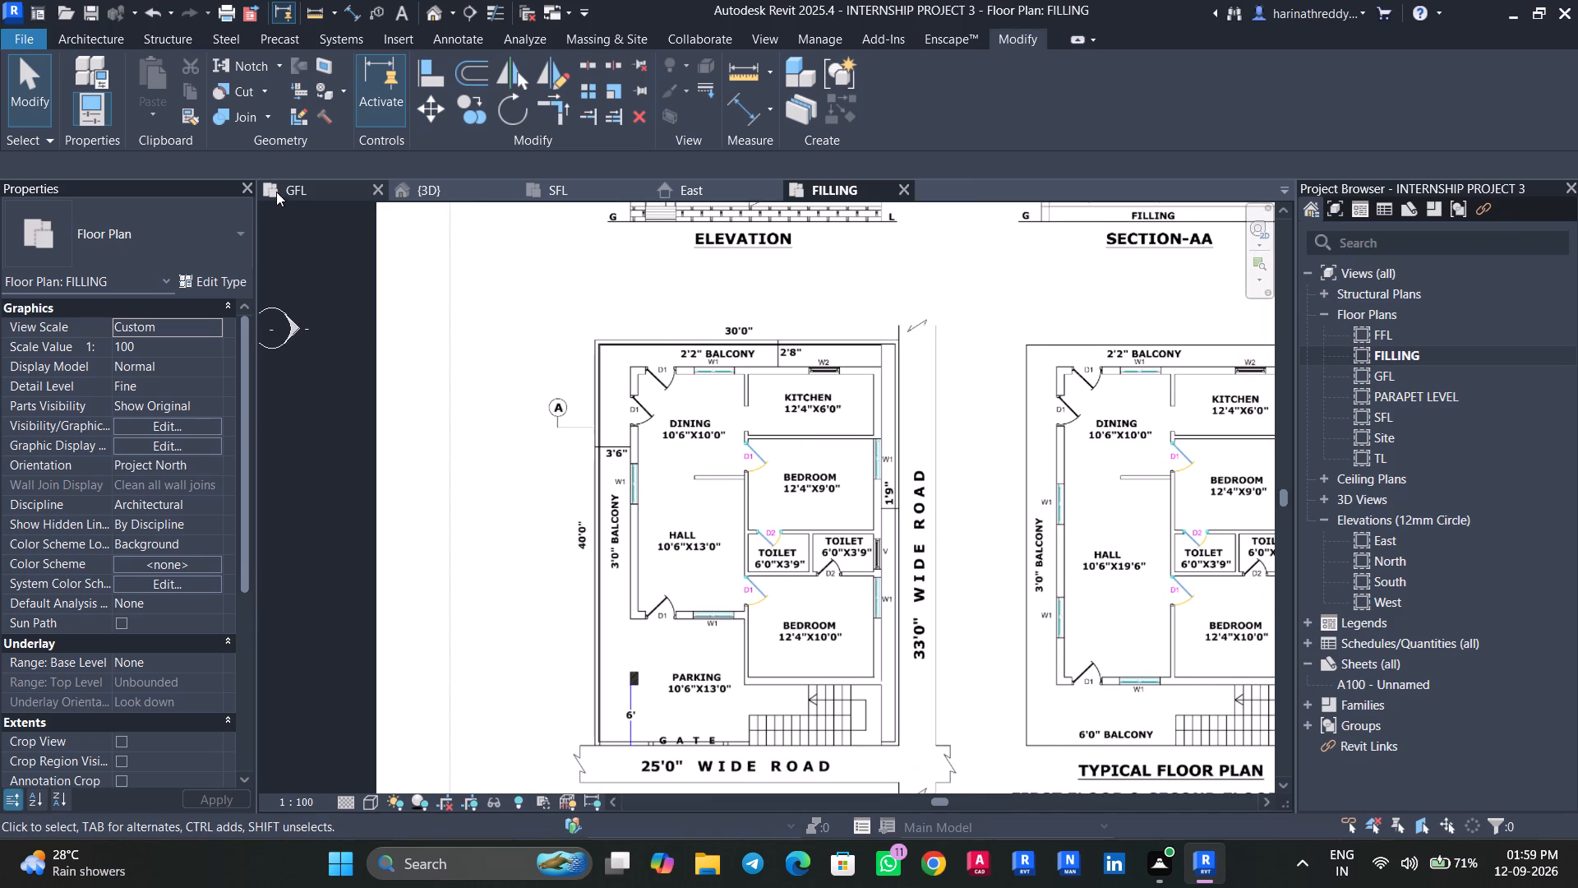
{"action": "left_click", "coordinate": [320, 198]}
{"action": "scroll", "coordinate": [567, 517], "scroll_direction": "down", "scroll_amount": 3}
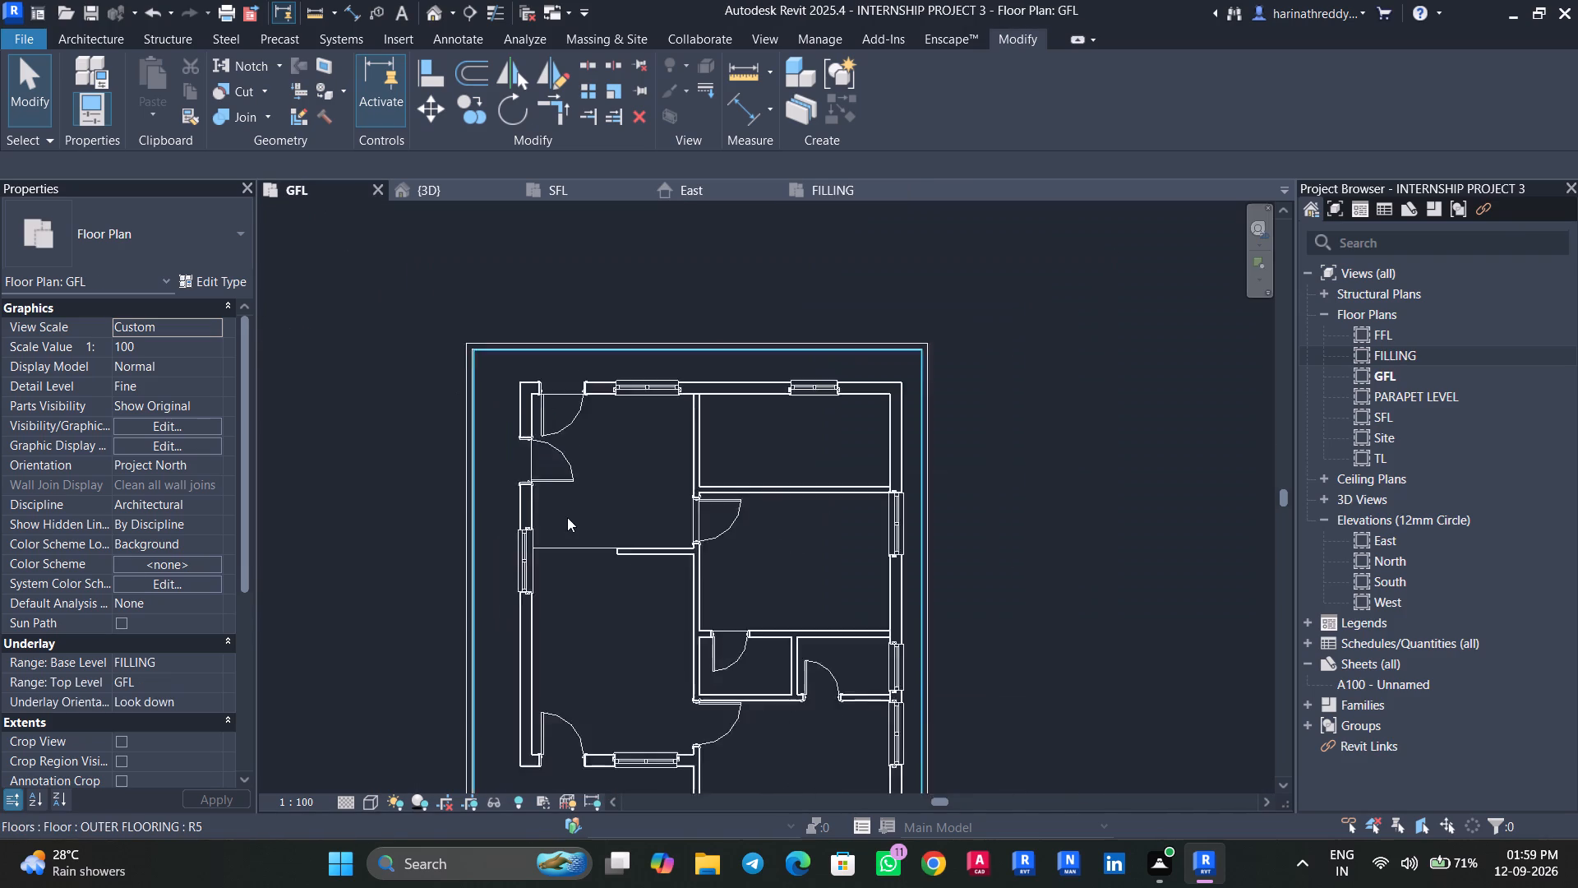
{"action": "scroll", "coordinate": [567, 517], "scroll_direction": "down", "scroll_amount": 3}
{"action": "middle_click_drag", "start_coordinate": [602, 641], "coordinate": [587, 611]}
{"action": "scroll", "coordinate": [545, 520], "scroll_direction": "up", "scroll_amount": 4}
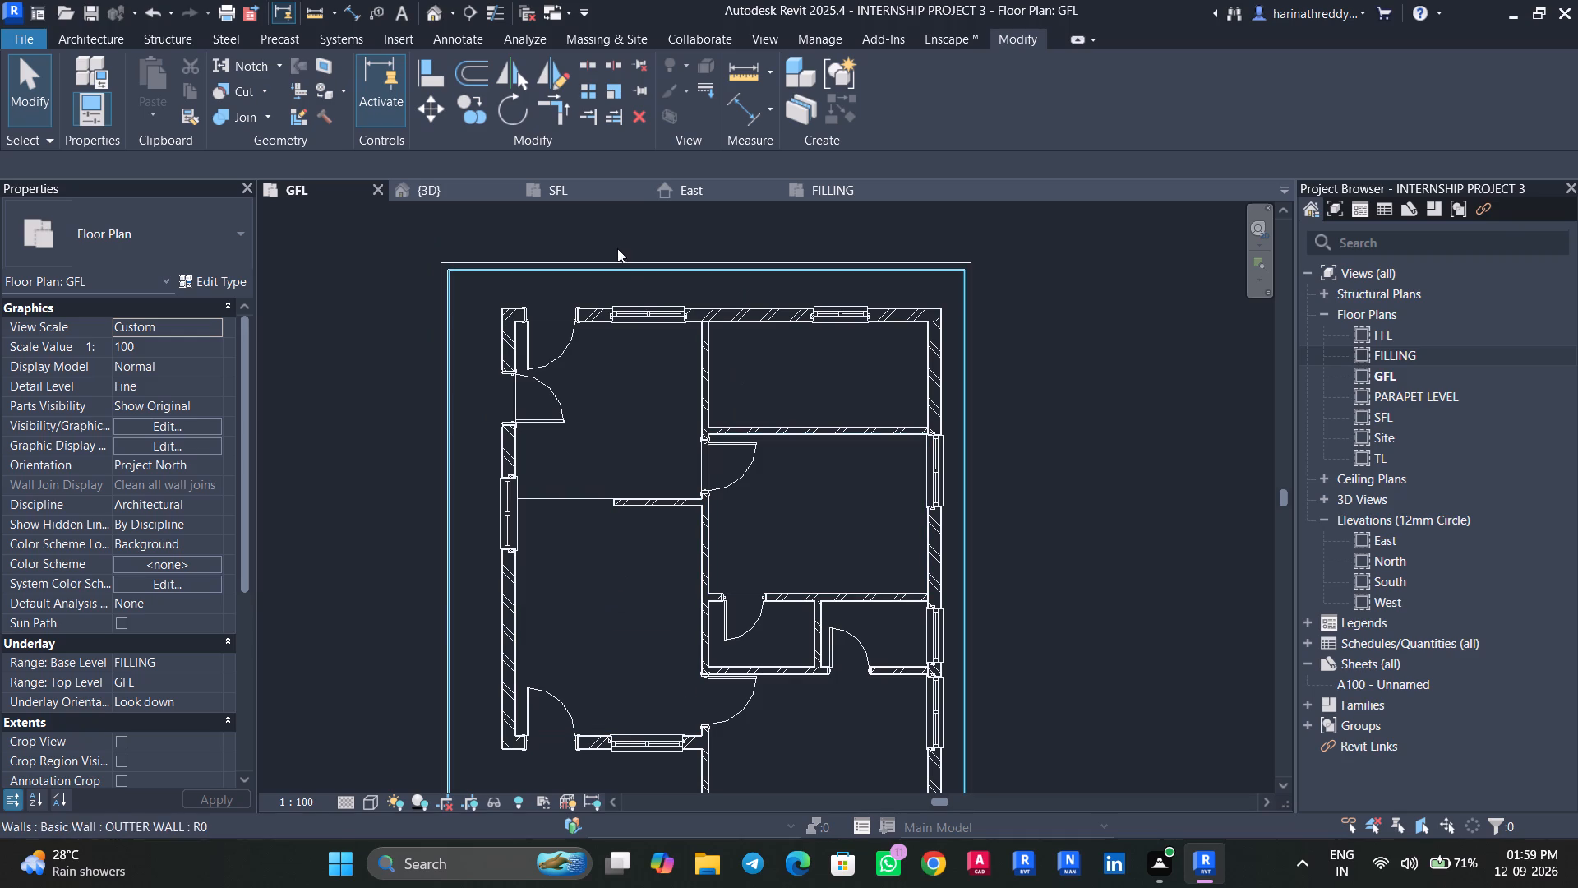
{"action": "left_click", "coordinate": [586, 192]}
{"action": "left_click", "coordinate": [340, 190]}
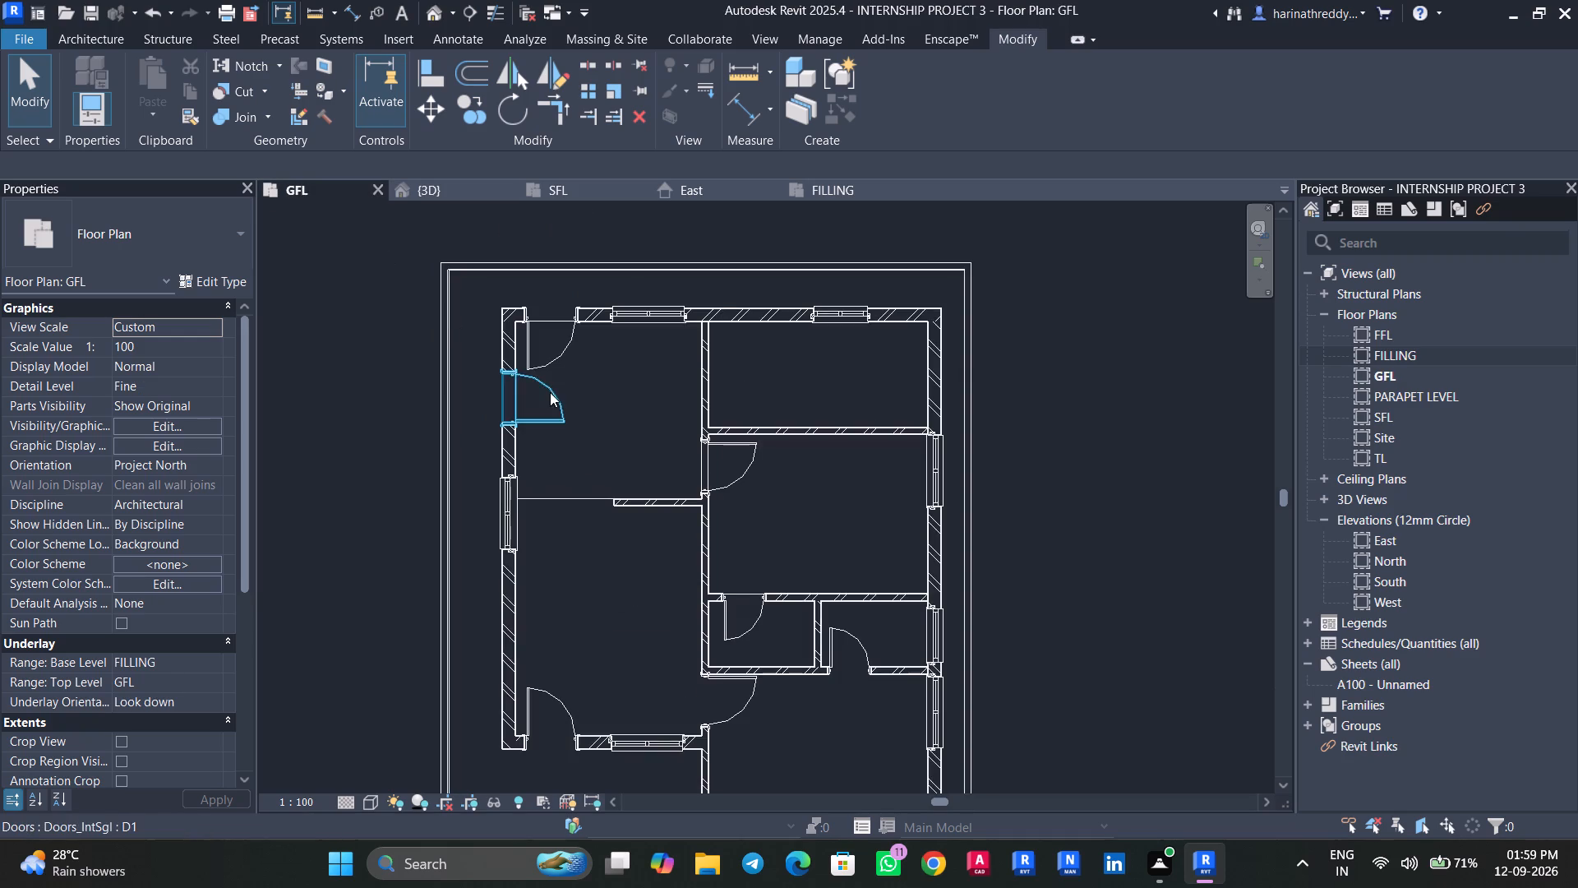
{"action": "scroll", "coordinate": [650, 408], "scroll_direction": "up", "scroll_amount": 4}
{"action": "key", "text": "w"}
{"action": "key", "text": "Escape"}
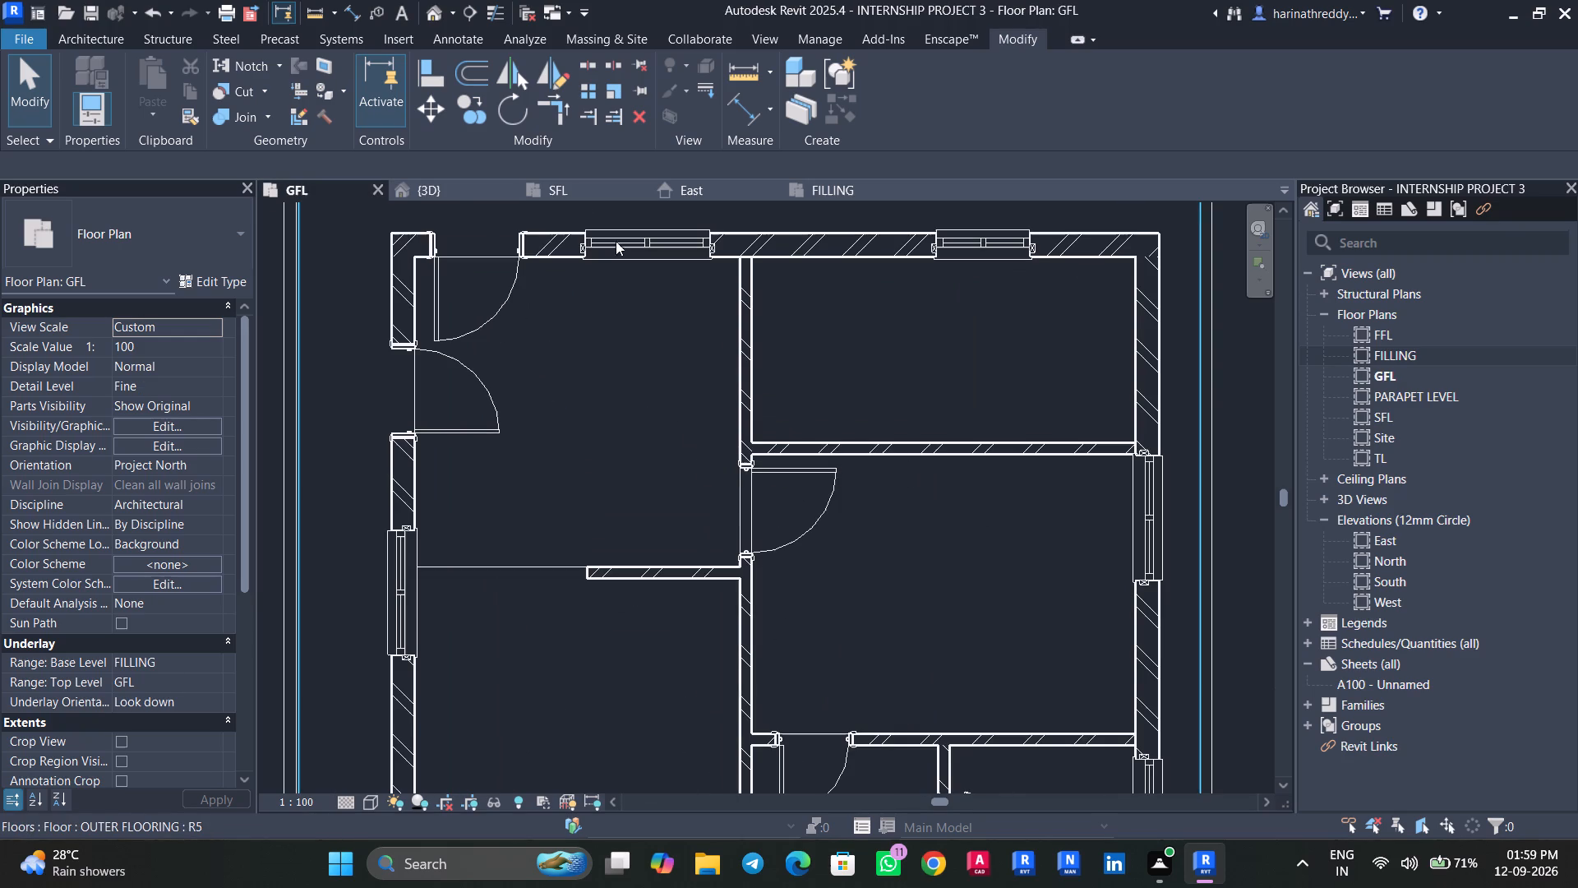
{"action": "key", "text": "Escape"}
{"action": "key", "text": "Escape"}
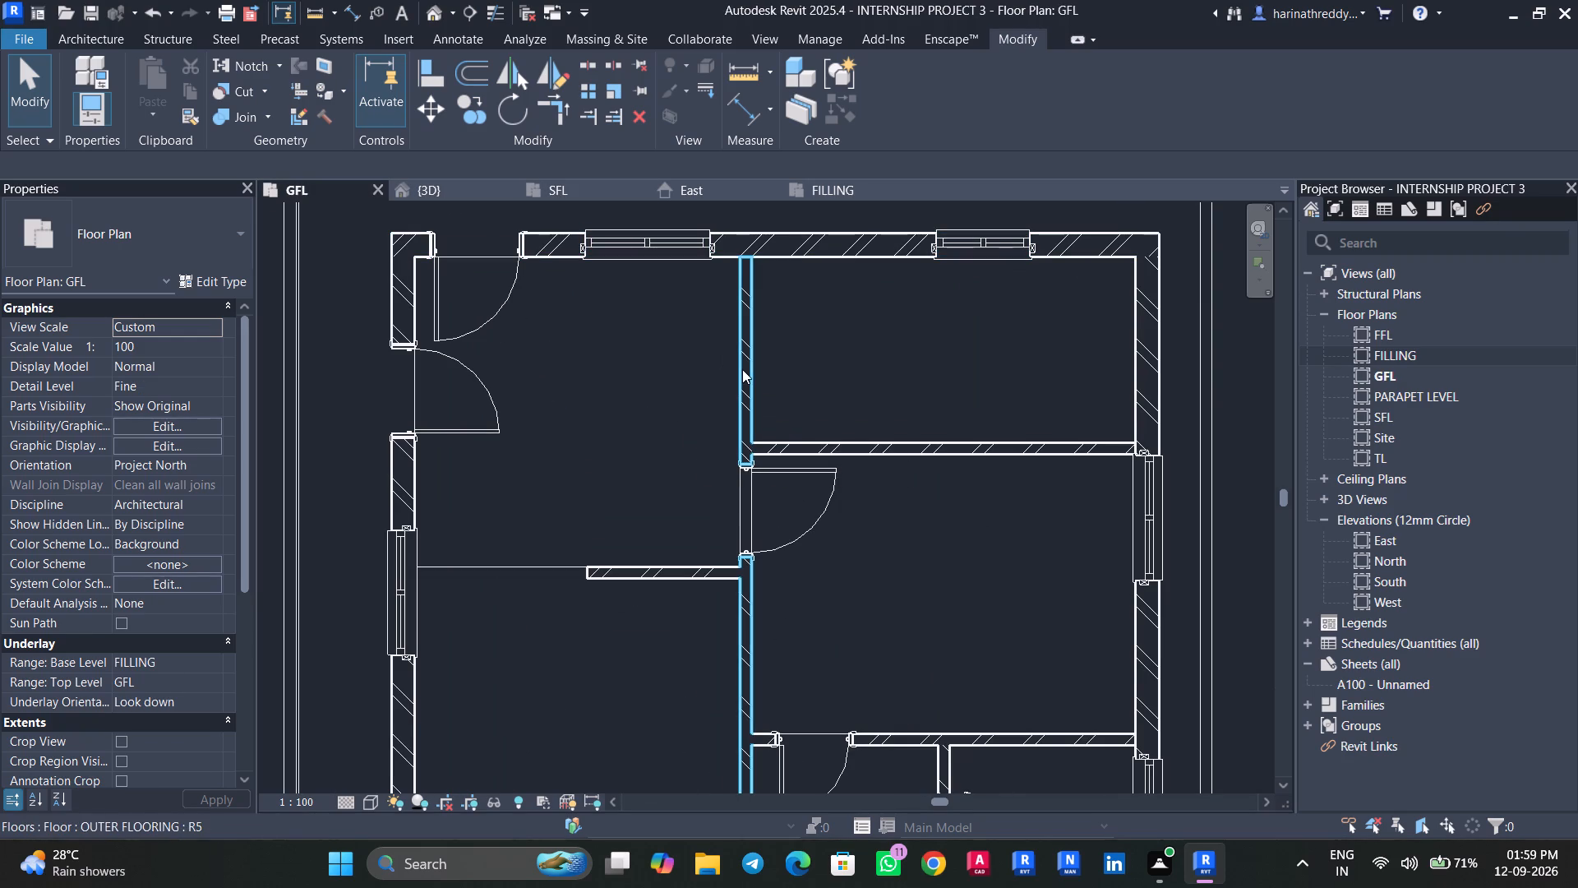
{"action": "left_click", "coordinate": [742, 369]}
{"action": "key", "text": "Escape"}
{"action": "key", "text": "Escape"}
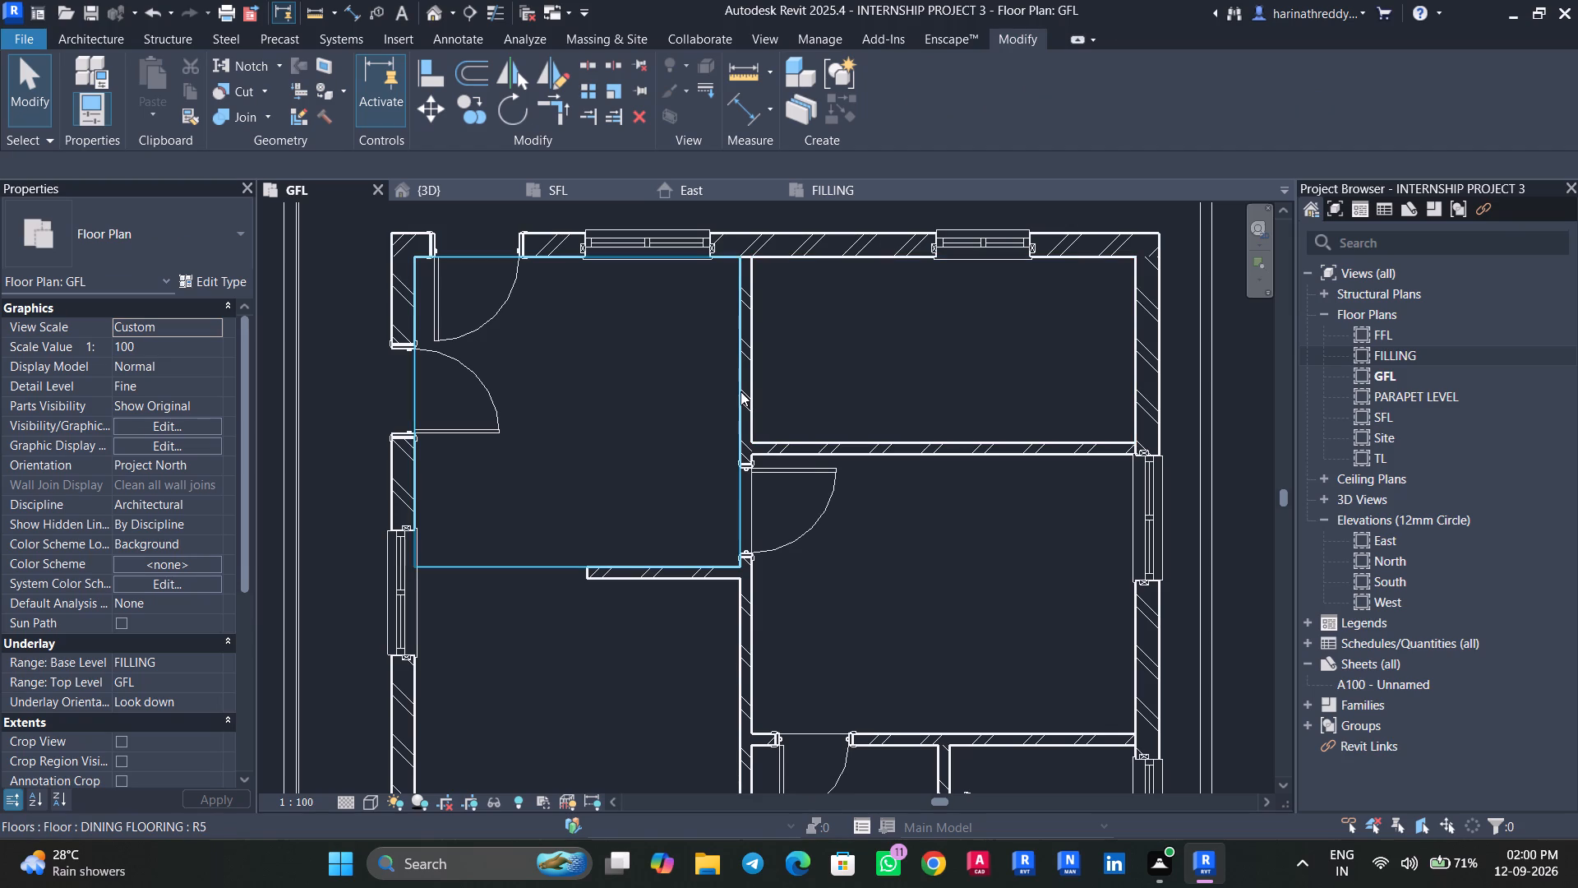
Select all INT WALL interior walls on GFL, copy them and paste them aligned to level FFL.
{"action": "scroll", "coordinate": [810, 455], "scroll_direction": "up", "scroll_amount": 2}
{"action": "left_click", "coordinate": [811, 455]}
{"action": "type", "text": "sa"}
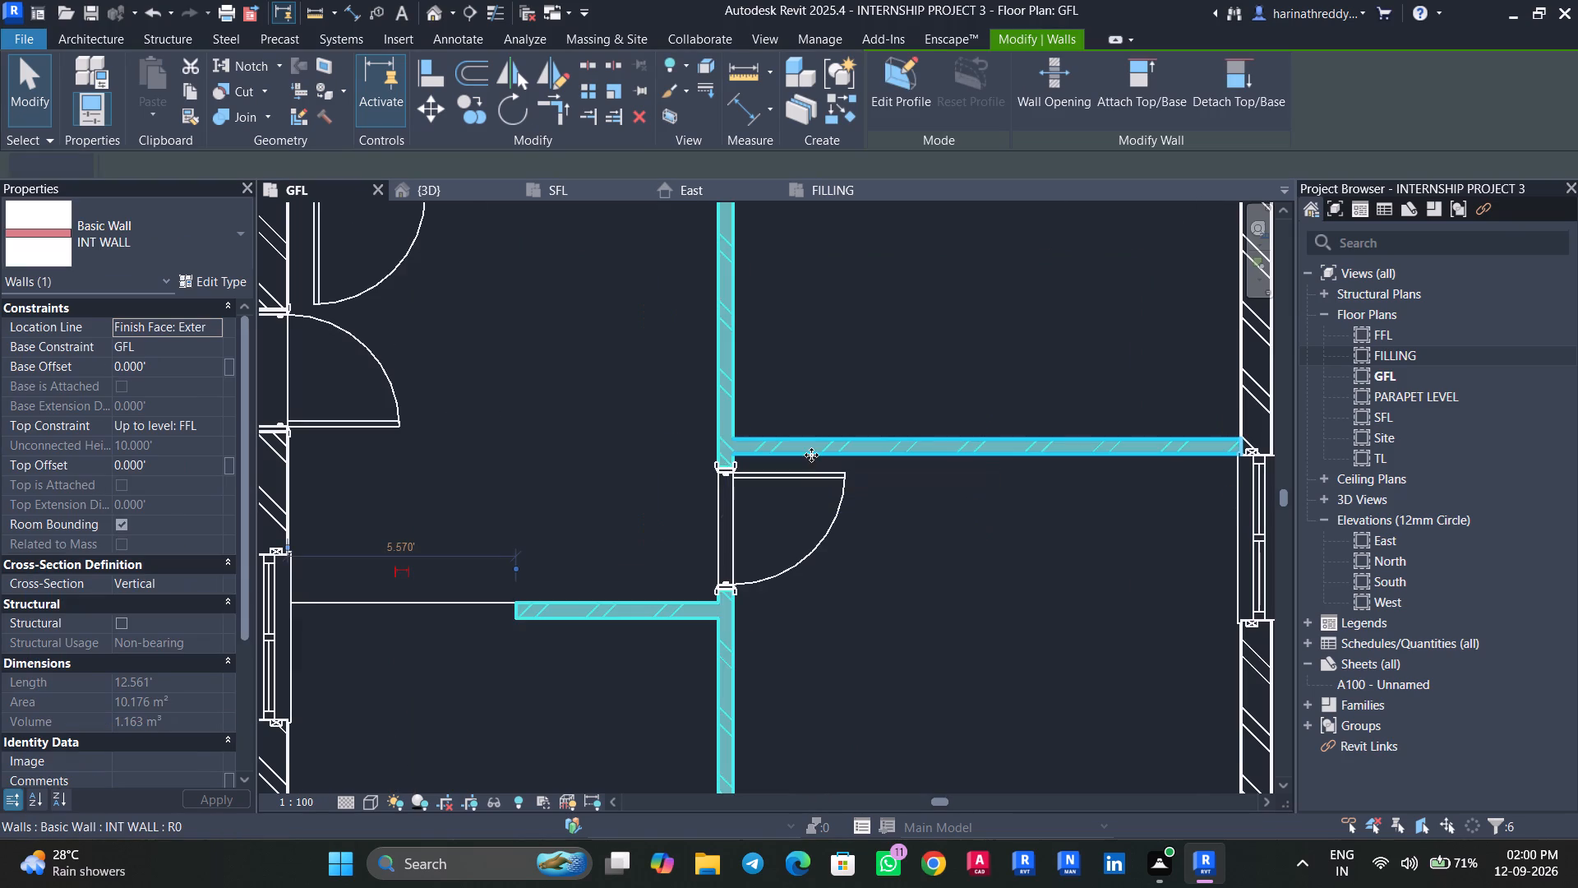
{"action": "scroll", "coordinate": [886, 594], "scroll_direction": "down", "scroll_amount": 2}
{"action": "scroll", "coordinate": [886, 594], "scroll_direction": "up", "scroll_amount": 1}
{"action": "scroll", "coordinate": [886, 590], "scroll_direction": "down", "scroll_amount": 5}
{"action": "middle_click_drag", "start_coordinate": [884, 584], "coordinate": [857, 510]}
{"action": "scroll", "coordinate": [884, 584], "scroll_direction": "down", "scroll_amount": 1}
{"action": "middle_click_drag", "start_coordinate": [857, 510], "coordinate": [849, 482]}
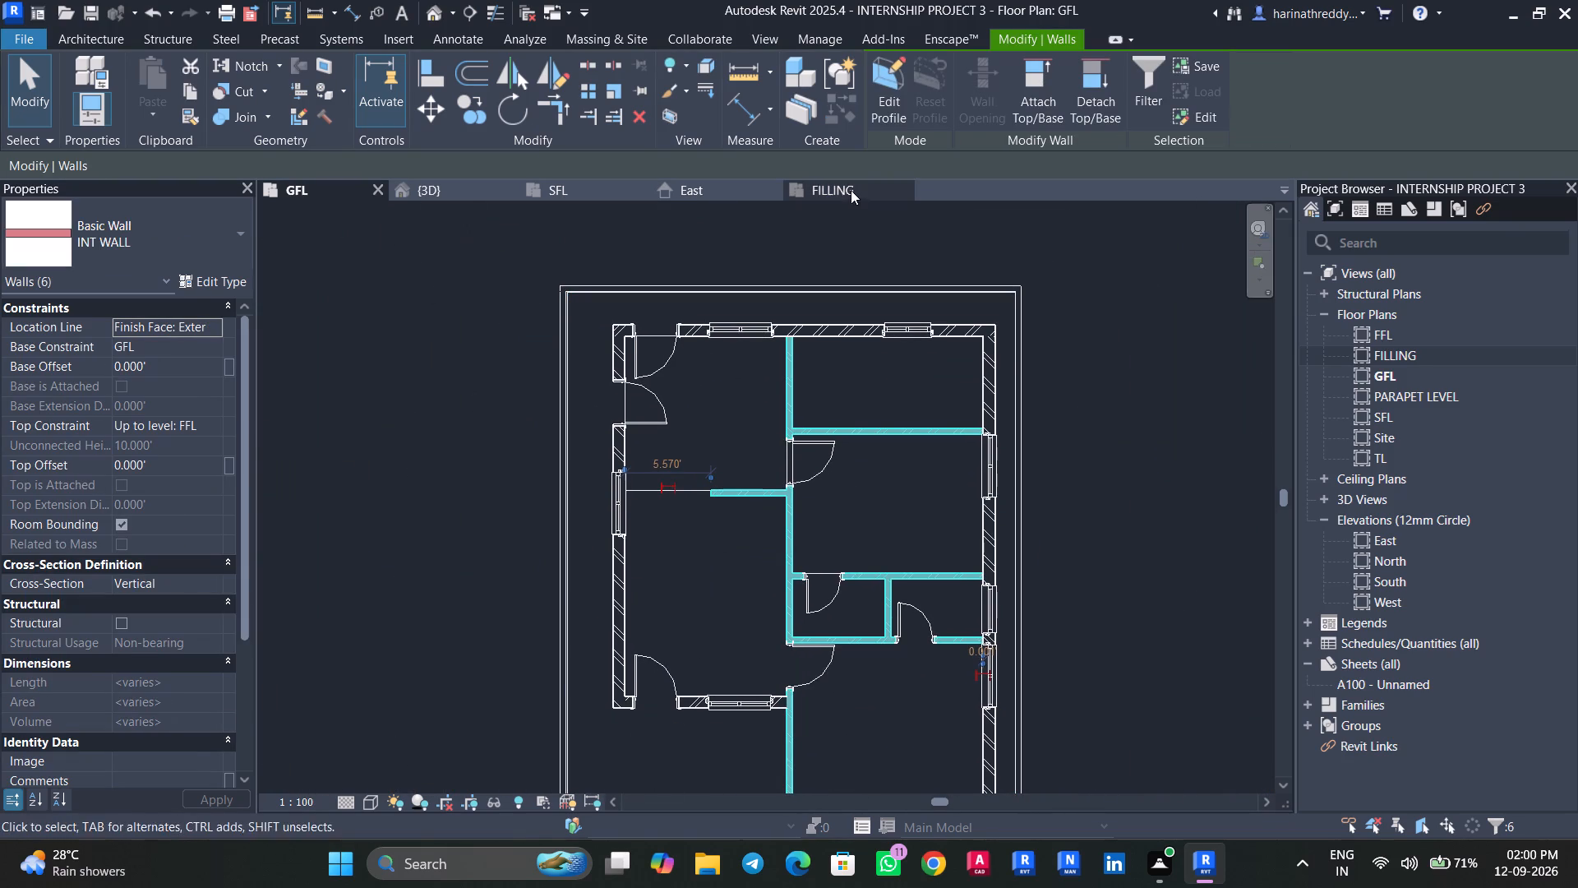
{"action": "left_click", "coordinate": [851, 190]}
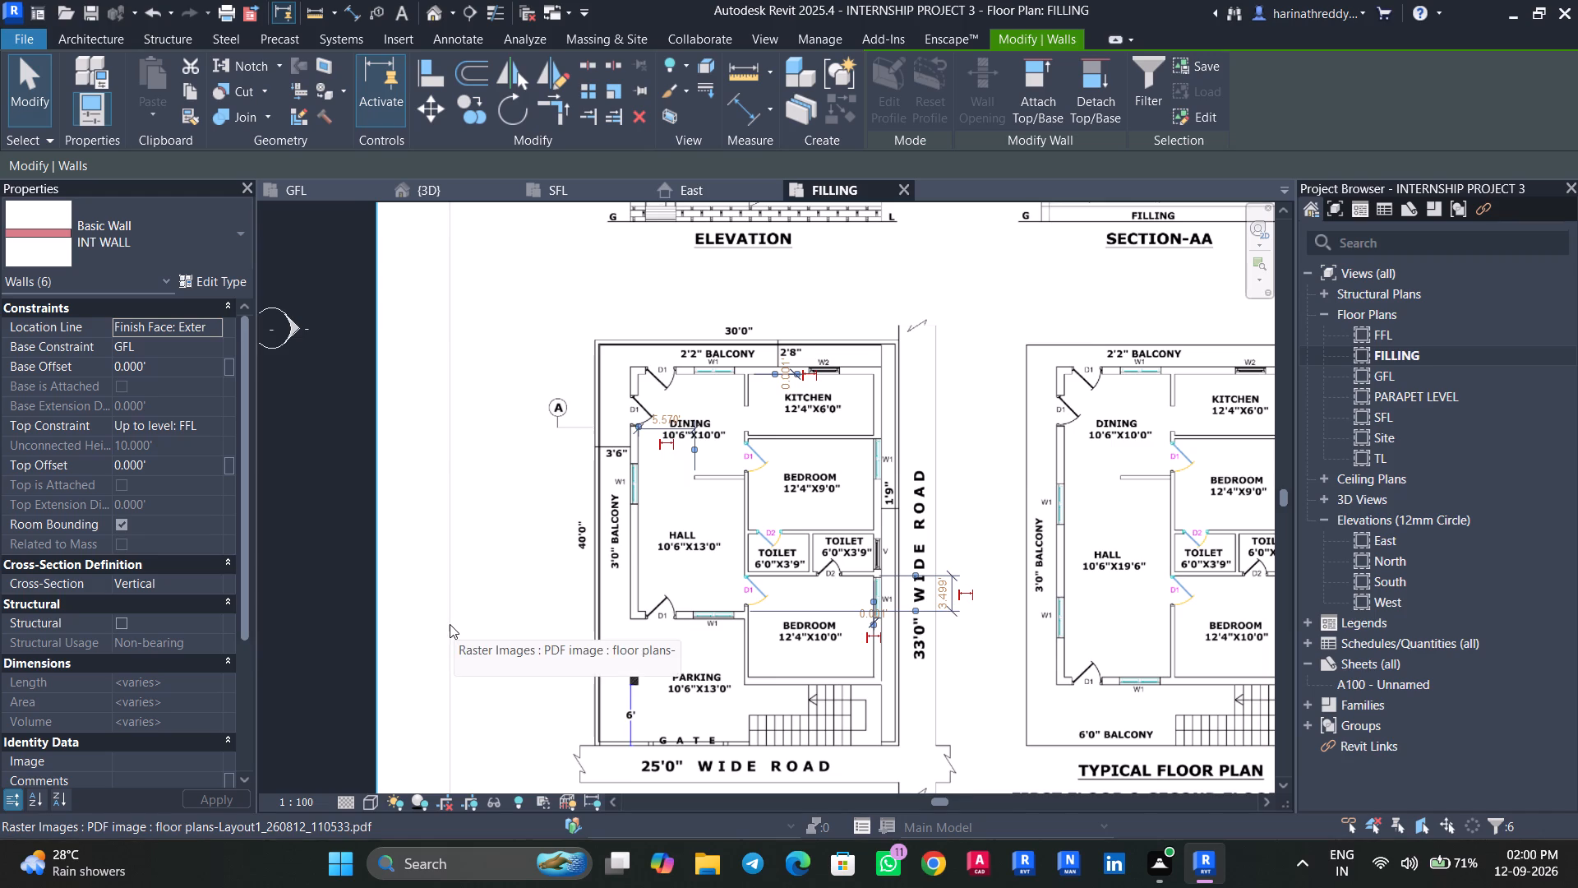
{"action": "middle_click_drag", "start_coordinate": [450, 624], "coordinate": [344, 612]}
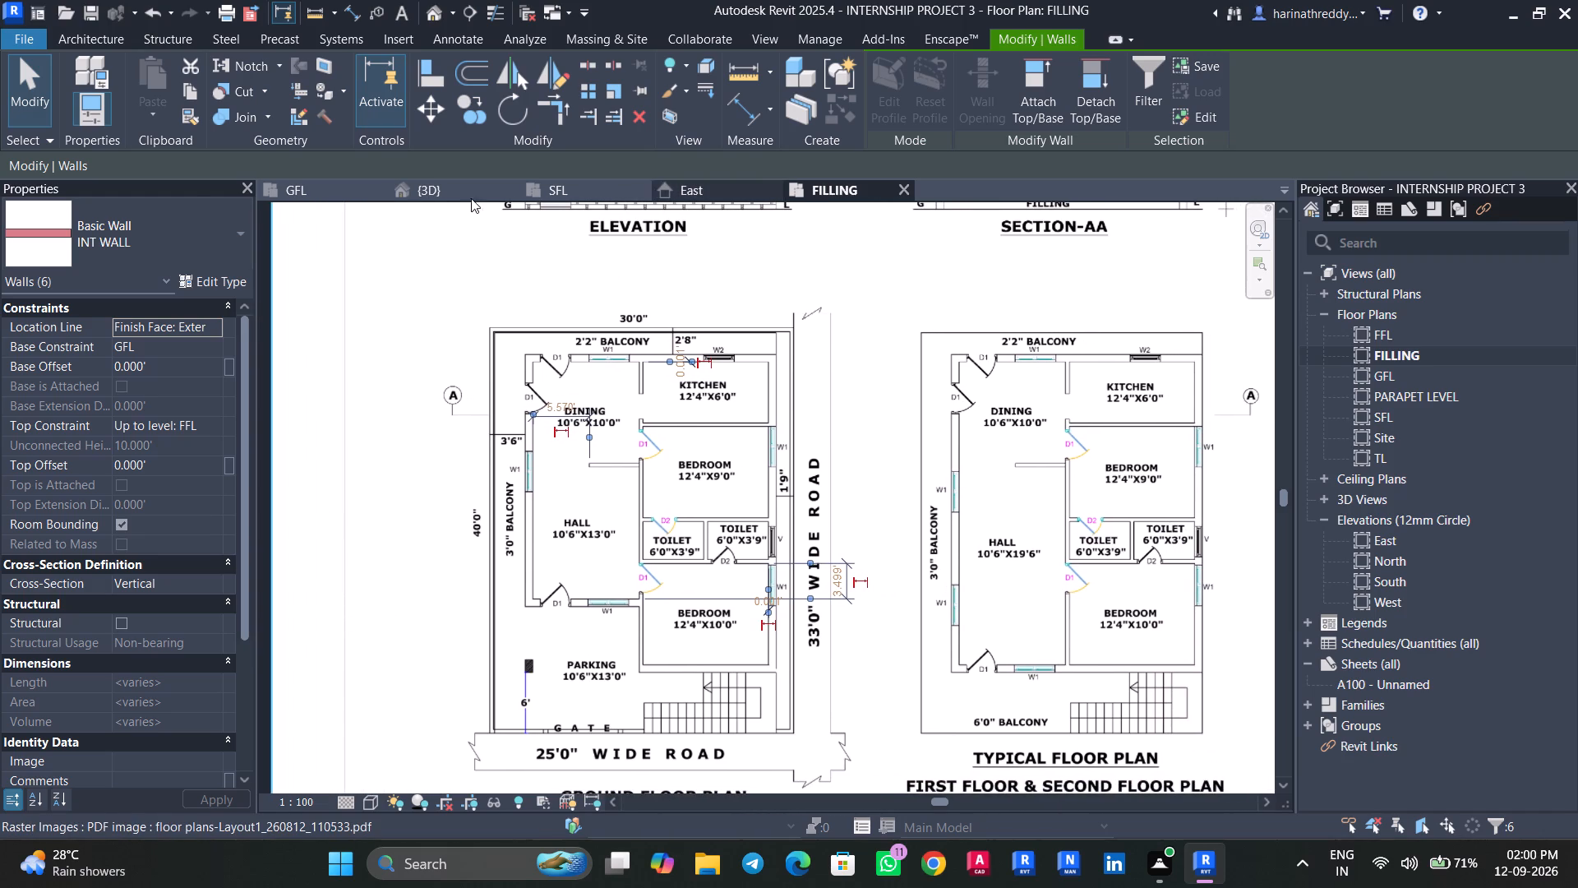
{"action": "left_click", "coordinate": [339, 193]}
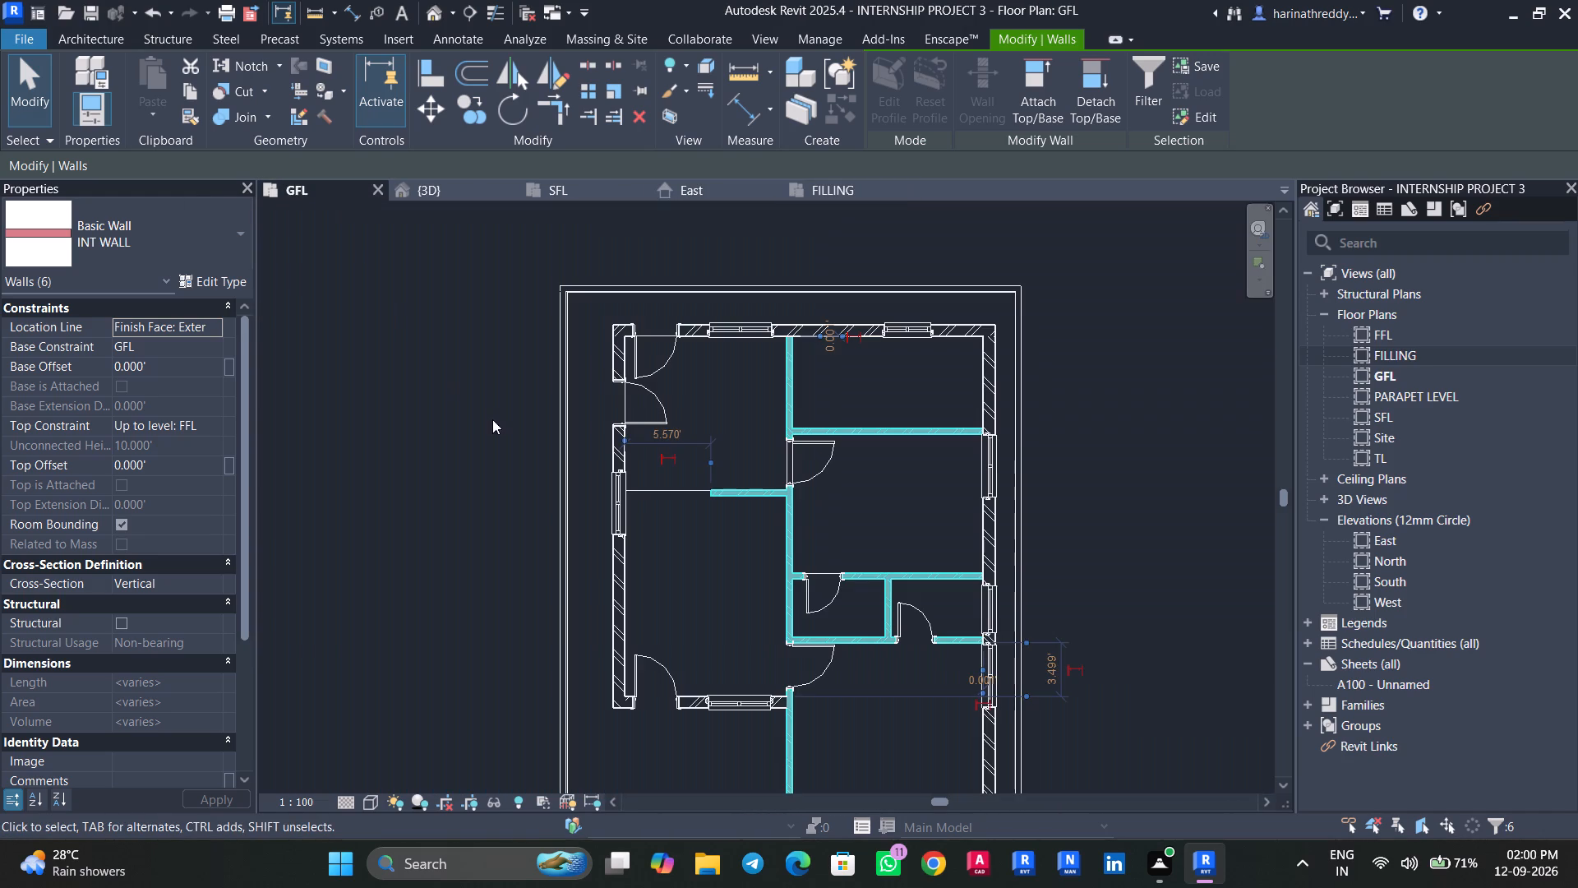
{"action": "left_click", "coordinate": [184, 93]}
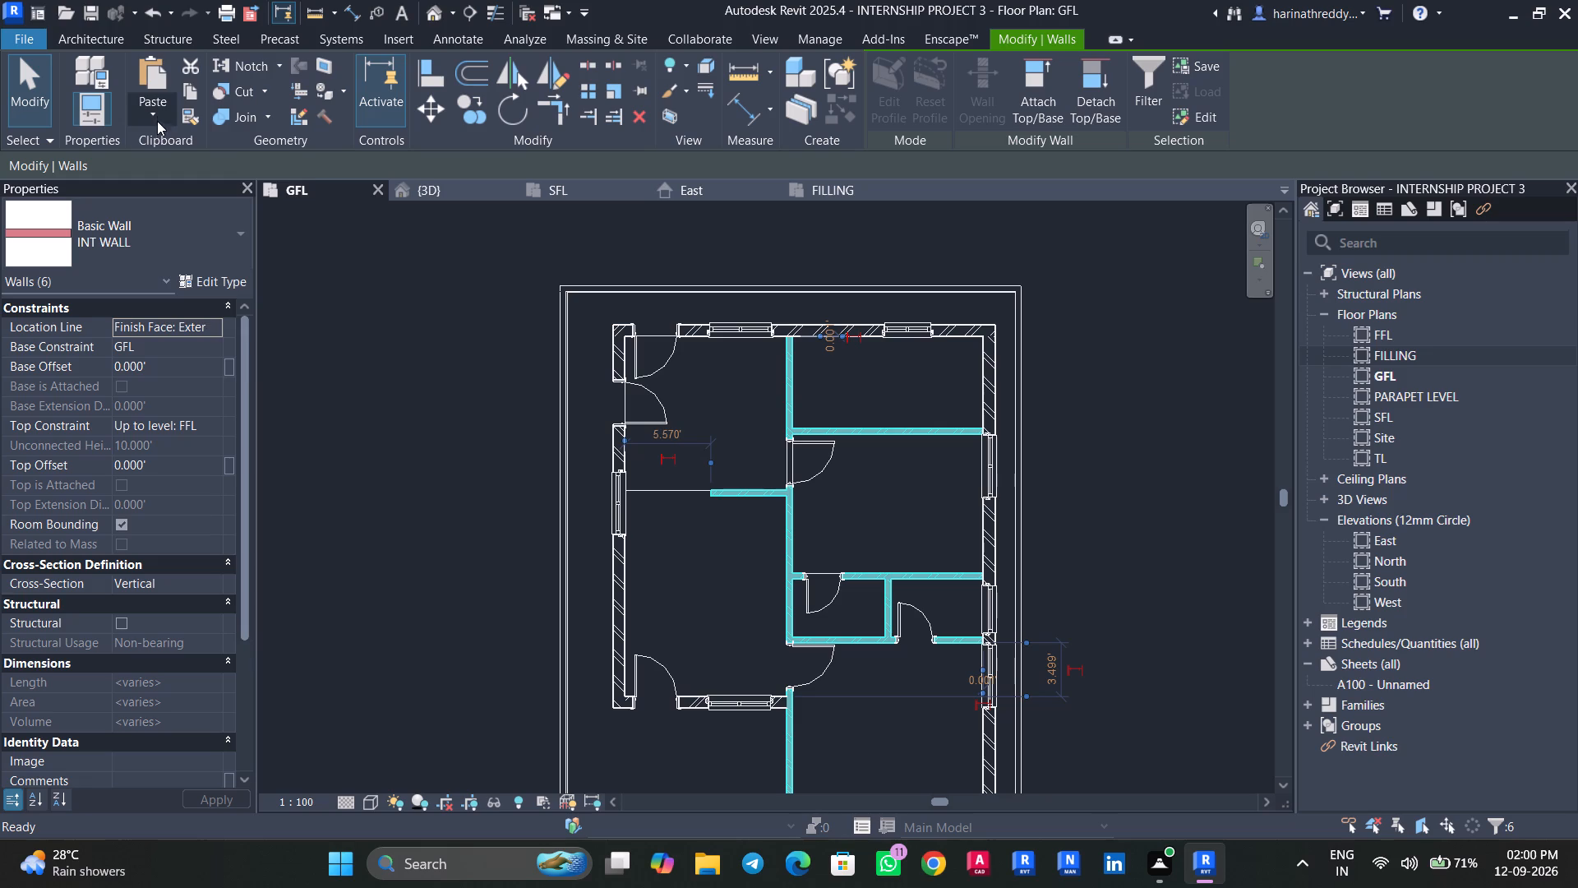
{"action": "left_click", "coordinate": [157, 116]}
{"action": "left_click", "coordinate": [182, 199]}
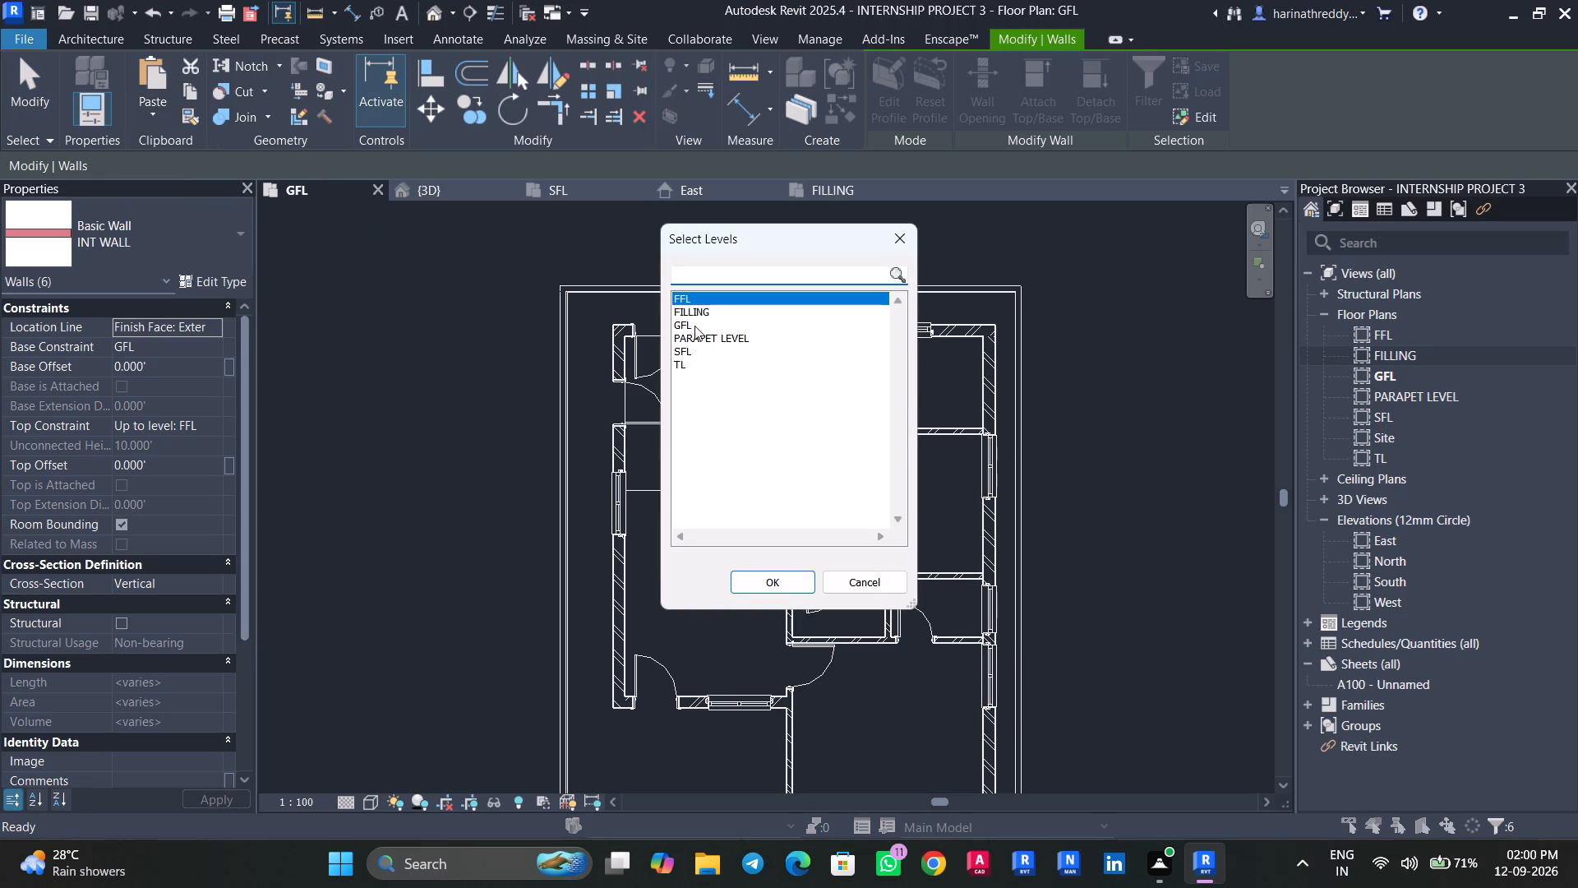
{"action": "left_click", "coordinate": [751, 586]}
{"action": "key", "text": "Escape"}
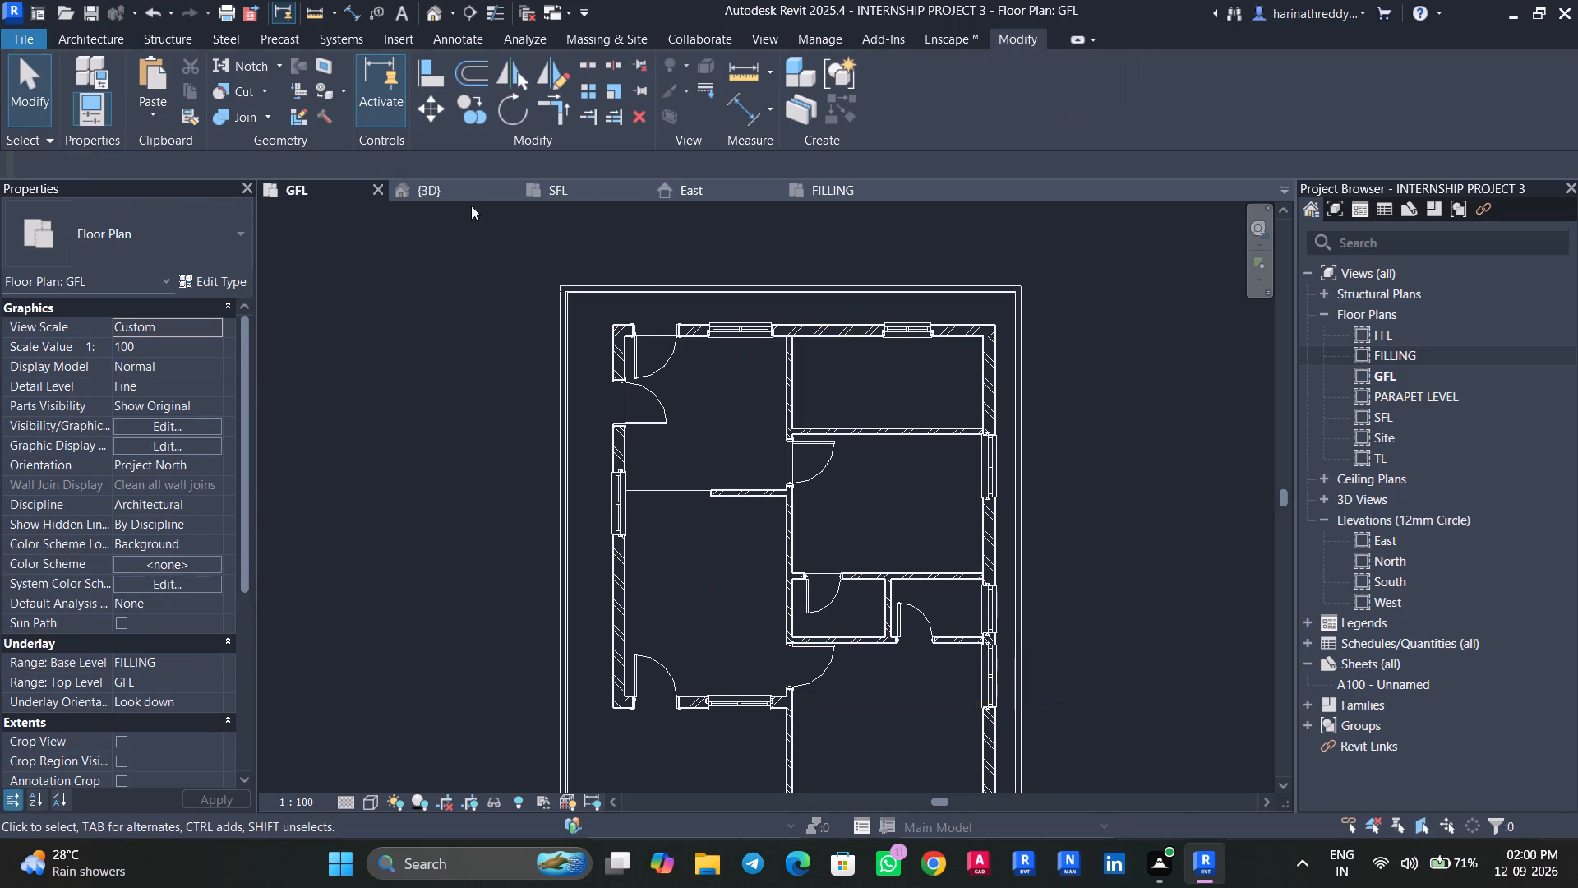
Inspect the upper-floor interior wall layout in 3D from above and from several sides.
{"action": "left_click", "coordinate": [455, 192]}
{"action": "middle_click_drag", "start_coordinate": [1058, 524], "coordinate": [971, 758], "text": "shift"}
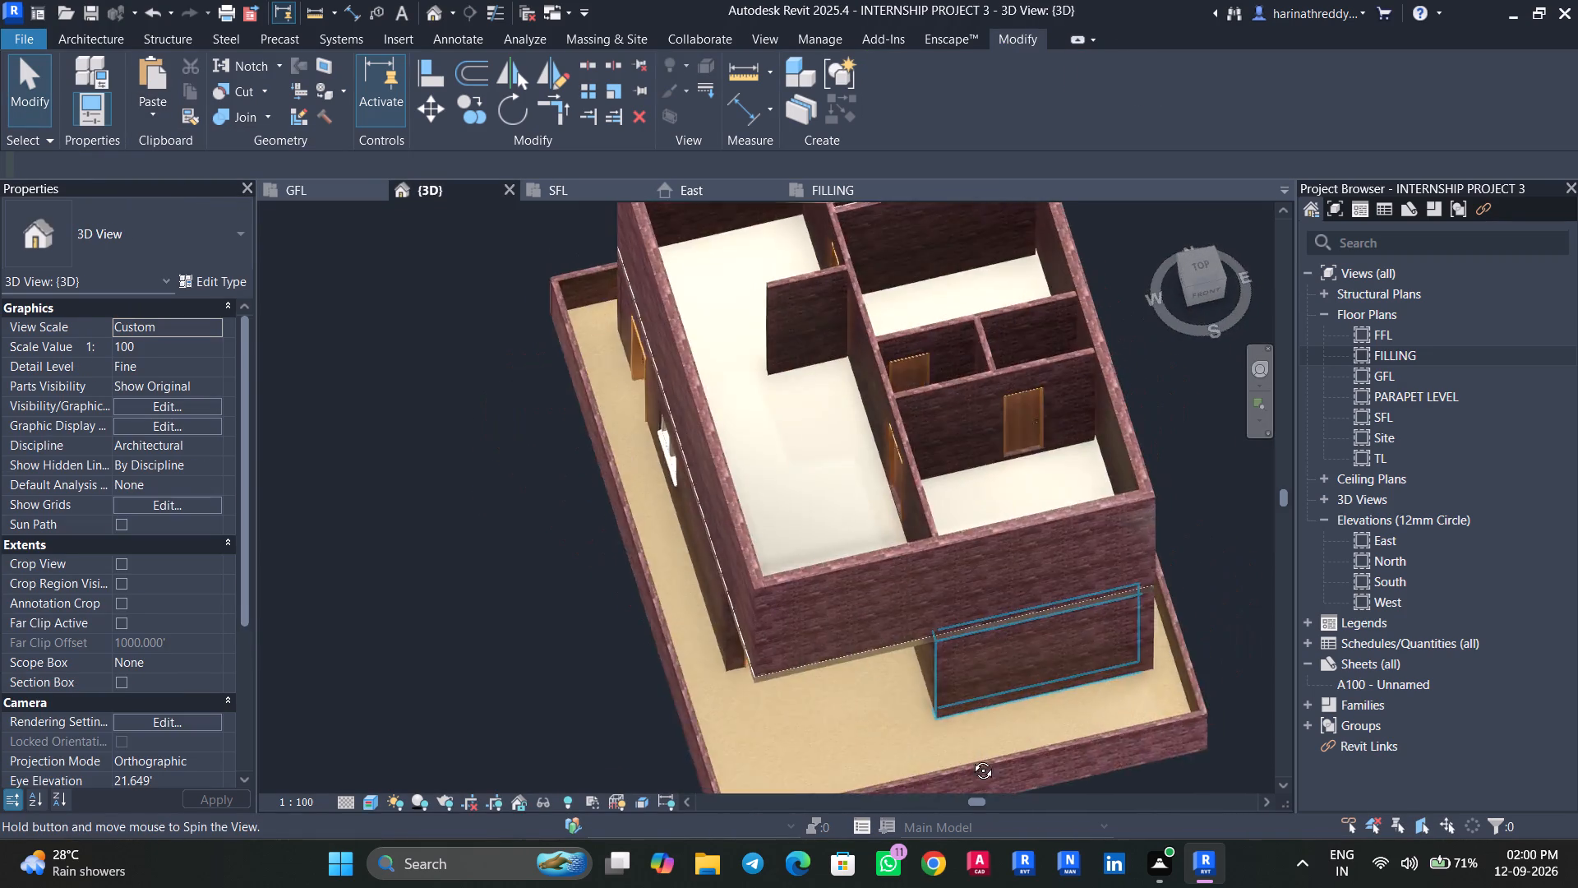
{"action": "middle_click_drag", "start_coordinate": [971, 758], "coordinate": [1415, 704], "text": "shift"}
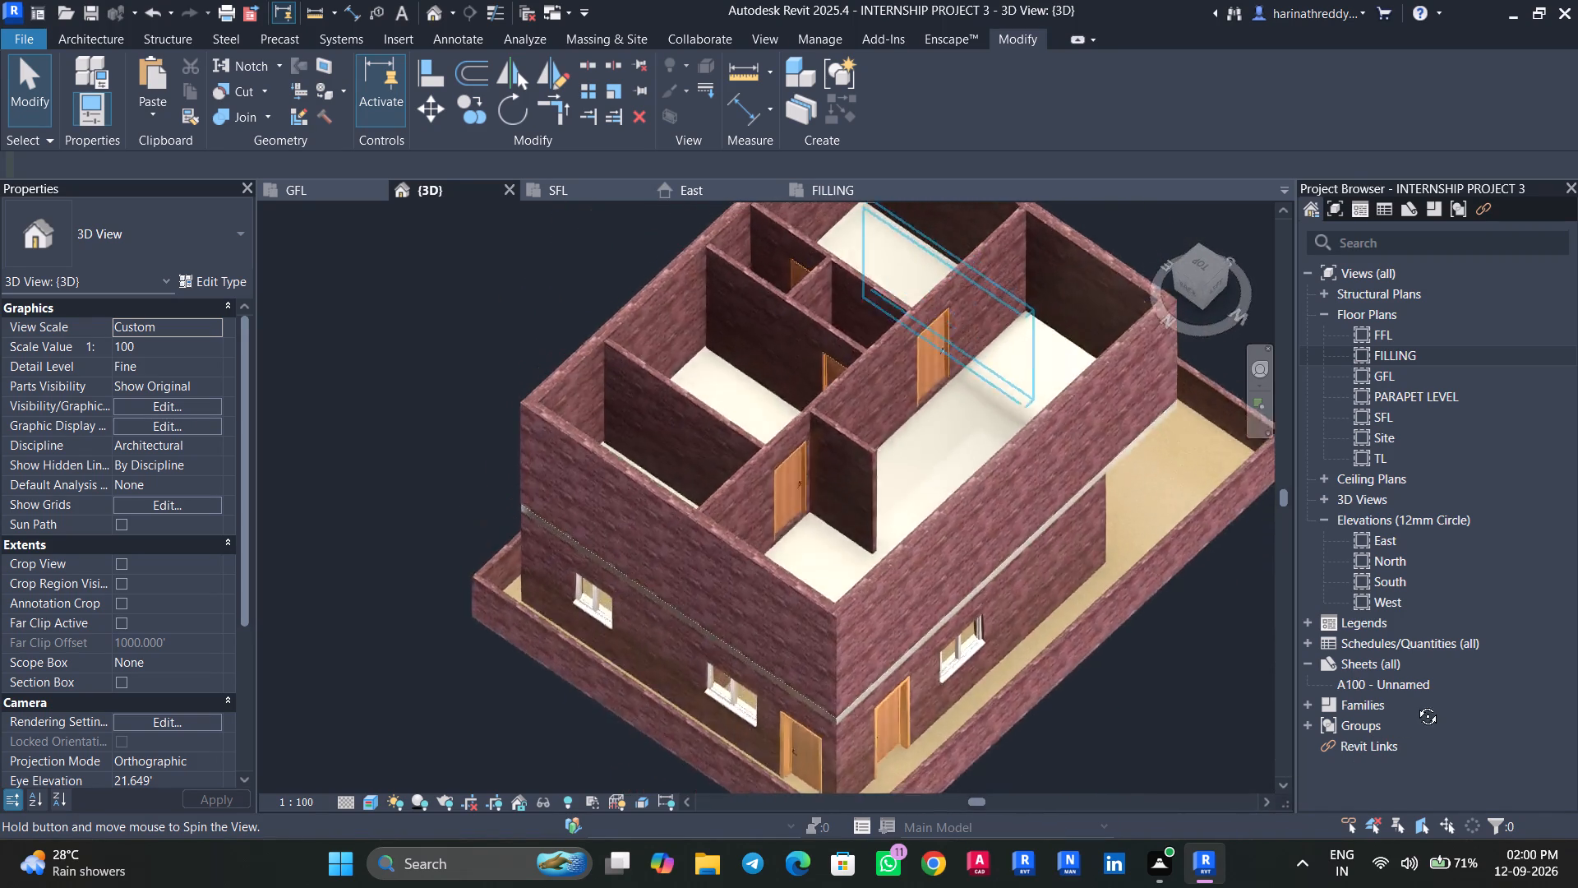
{"action": "middle_click_drag", "start_coordinate": [1415, 704], "coordinate": [995, 768], "text": "shift"}
{"action": "scroll", "coordinate": [994, 761], "scroll_direction": "up", "scroll_amount": 1, "text": "shift"}
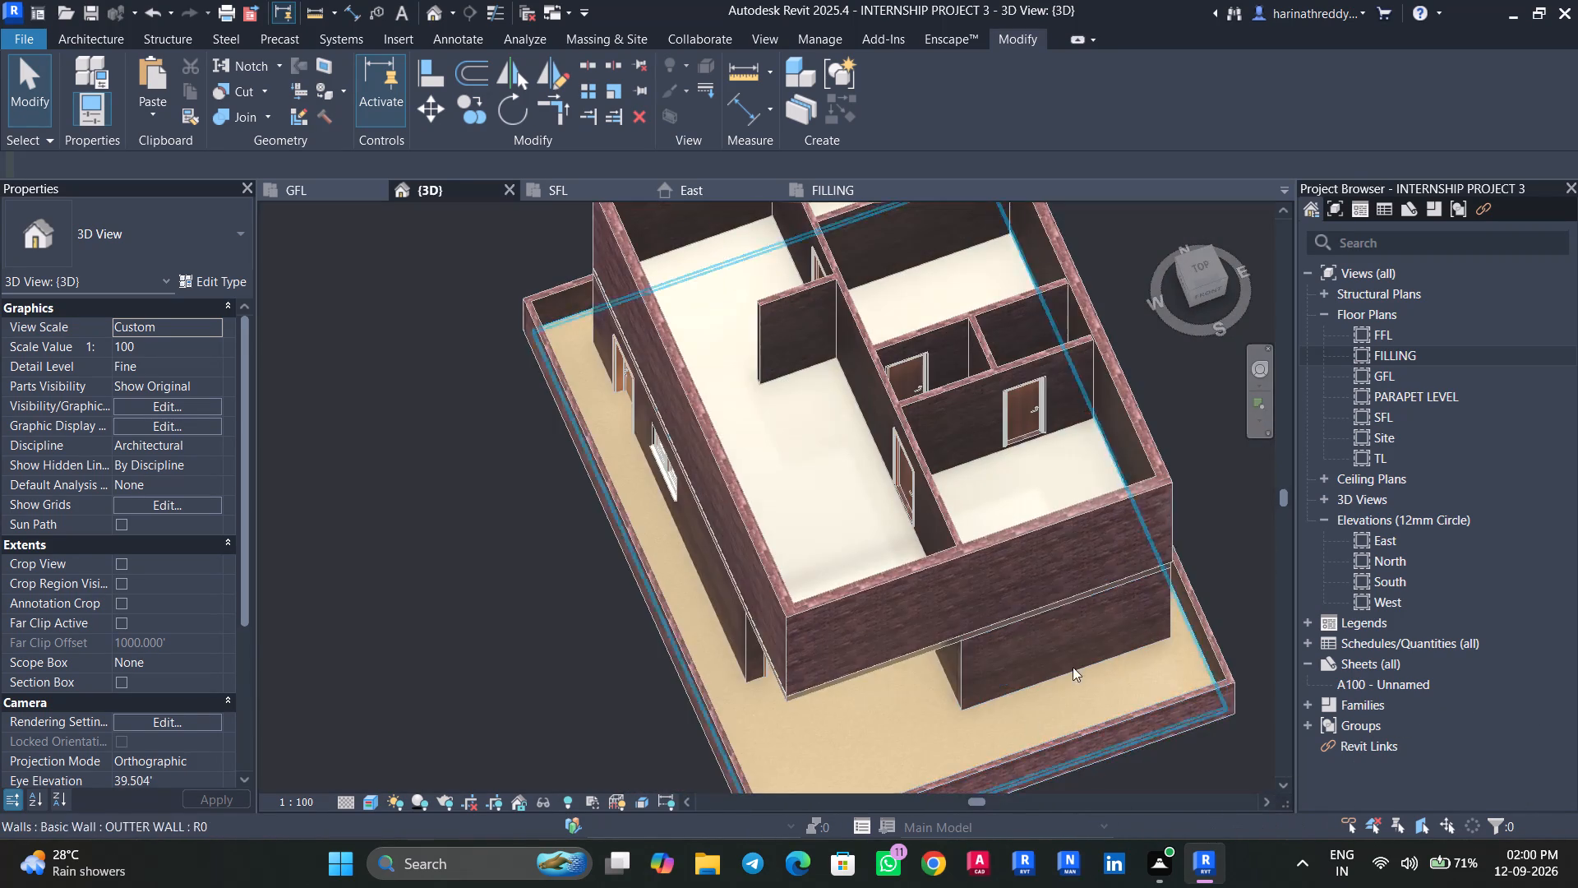
{"action": "middle_click_drag", "start_coordinate": [1239, 473], "coordinate": [1135, 643]}
{"action": "scroll", "coordinate": [506, 296], "scroll_direction": "up", "scroll_amount": 3}
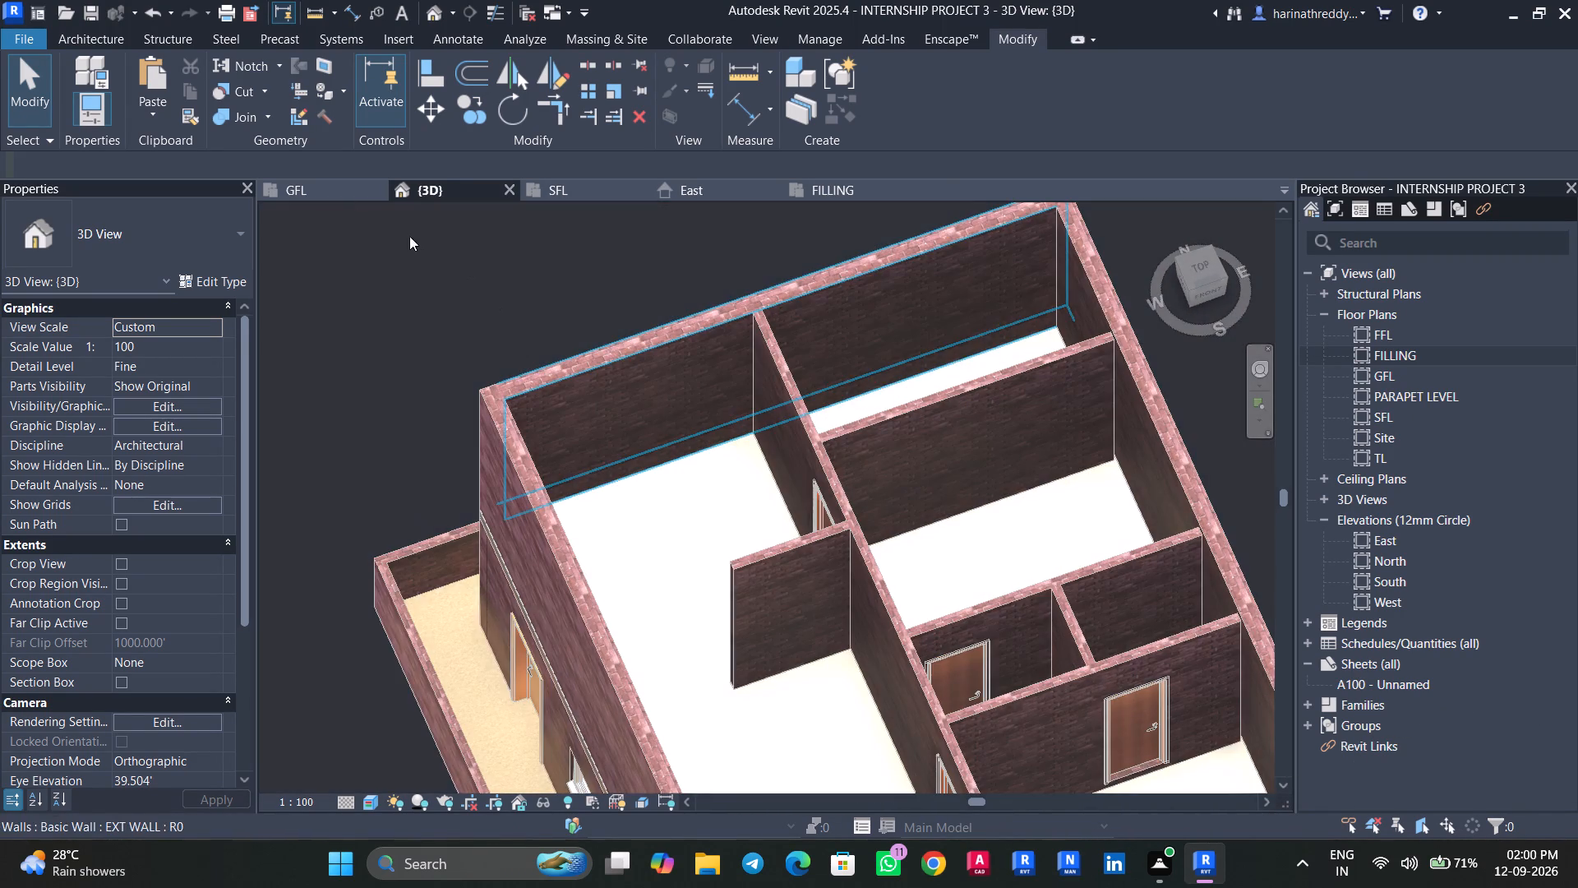
Check the wall between dining and kitchen on GFL and in 3D against the FILLING reference plan.
{"action": "left_click", "coordinate": [316, 189]}
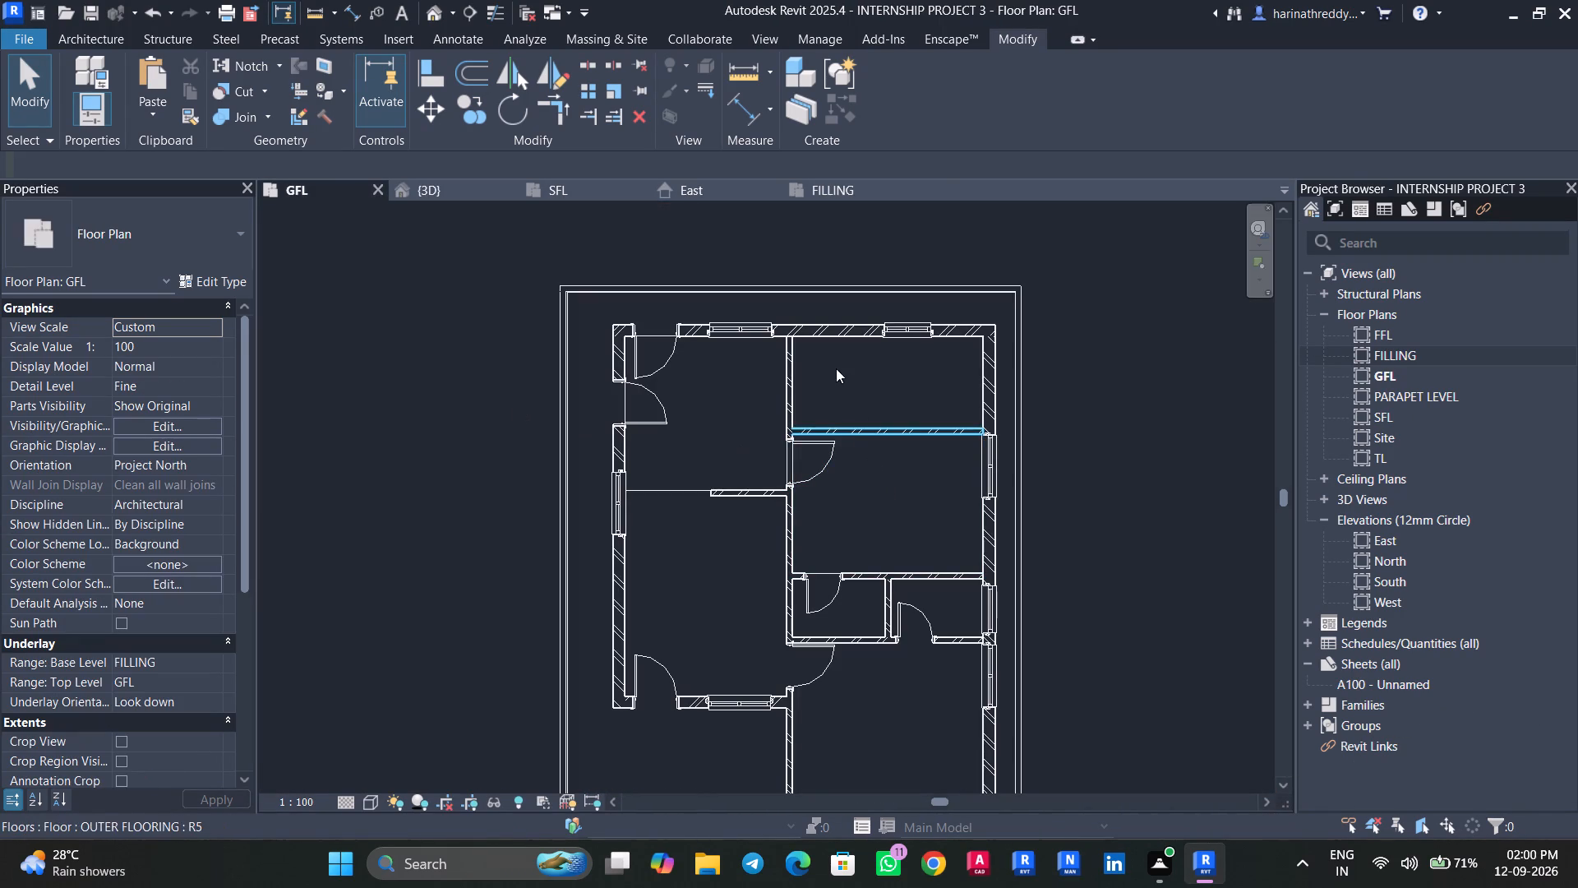
{"action": "scroll", "coordinate": [846, 431], "scroll_direction": "up", "scroll_amount": 4}
{"action": "left_click", "coordinate": [445, 192]}
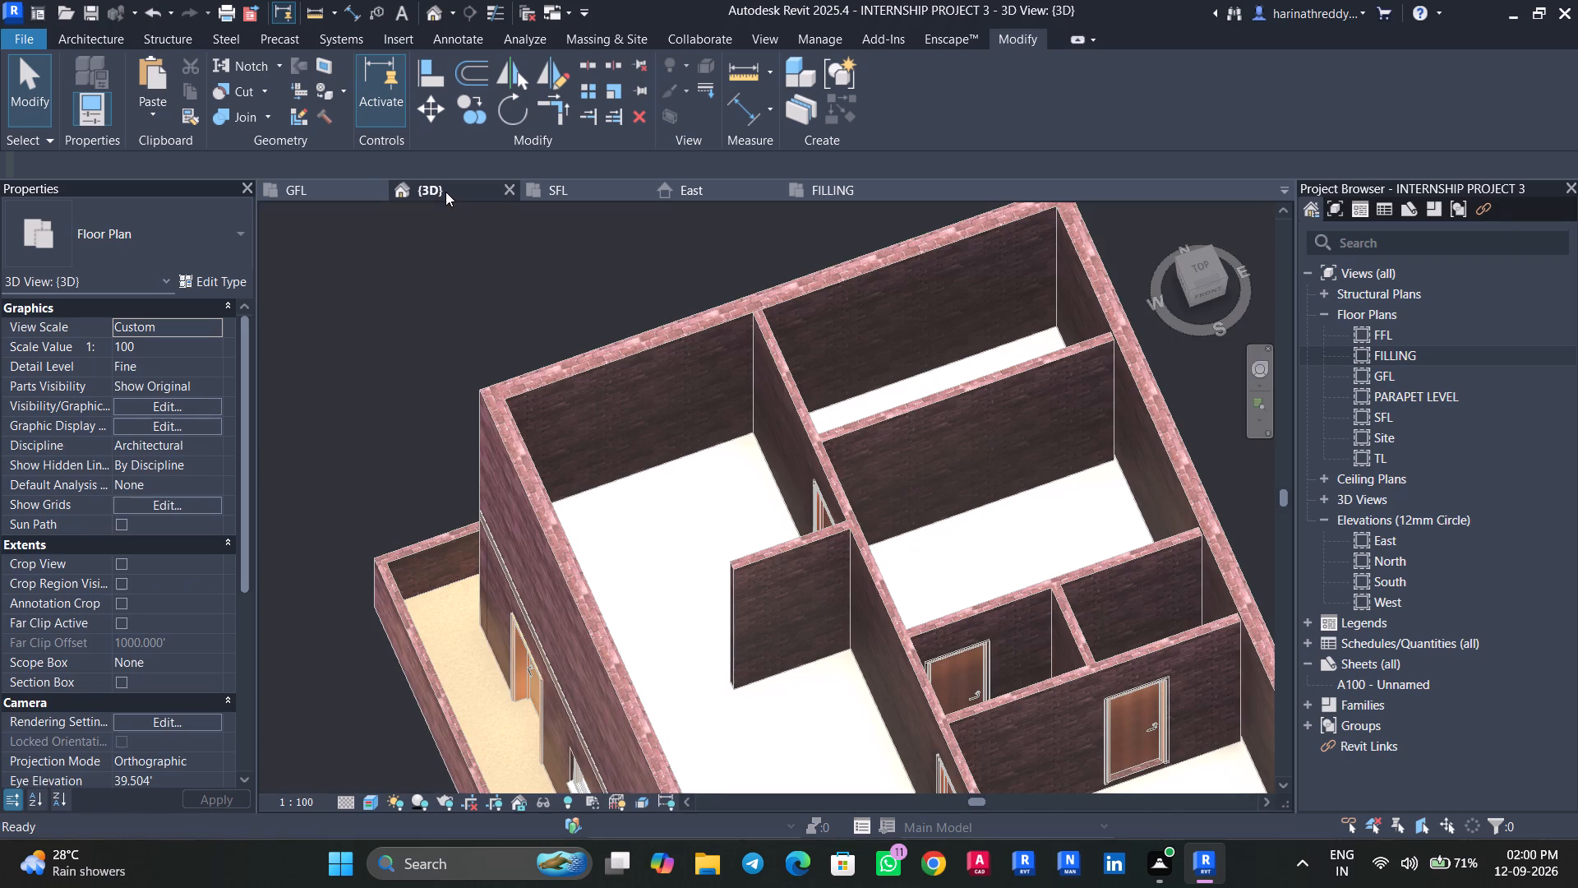
{"action": "left_click", "coordinate": [820, 203]}
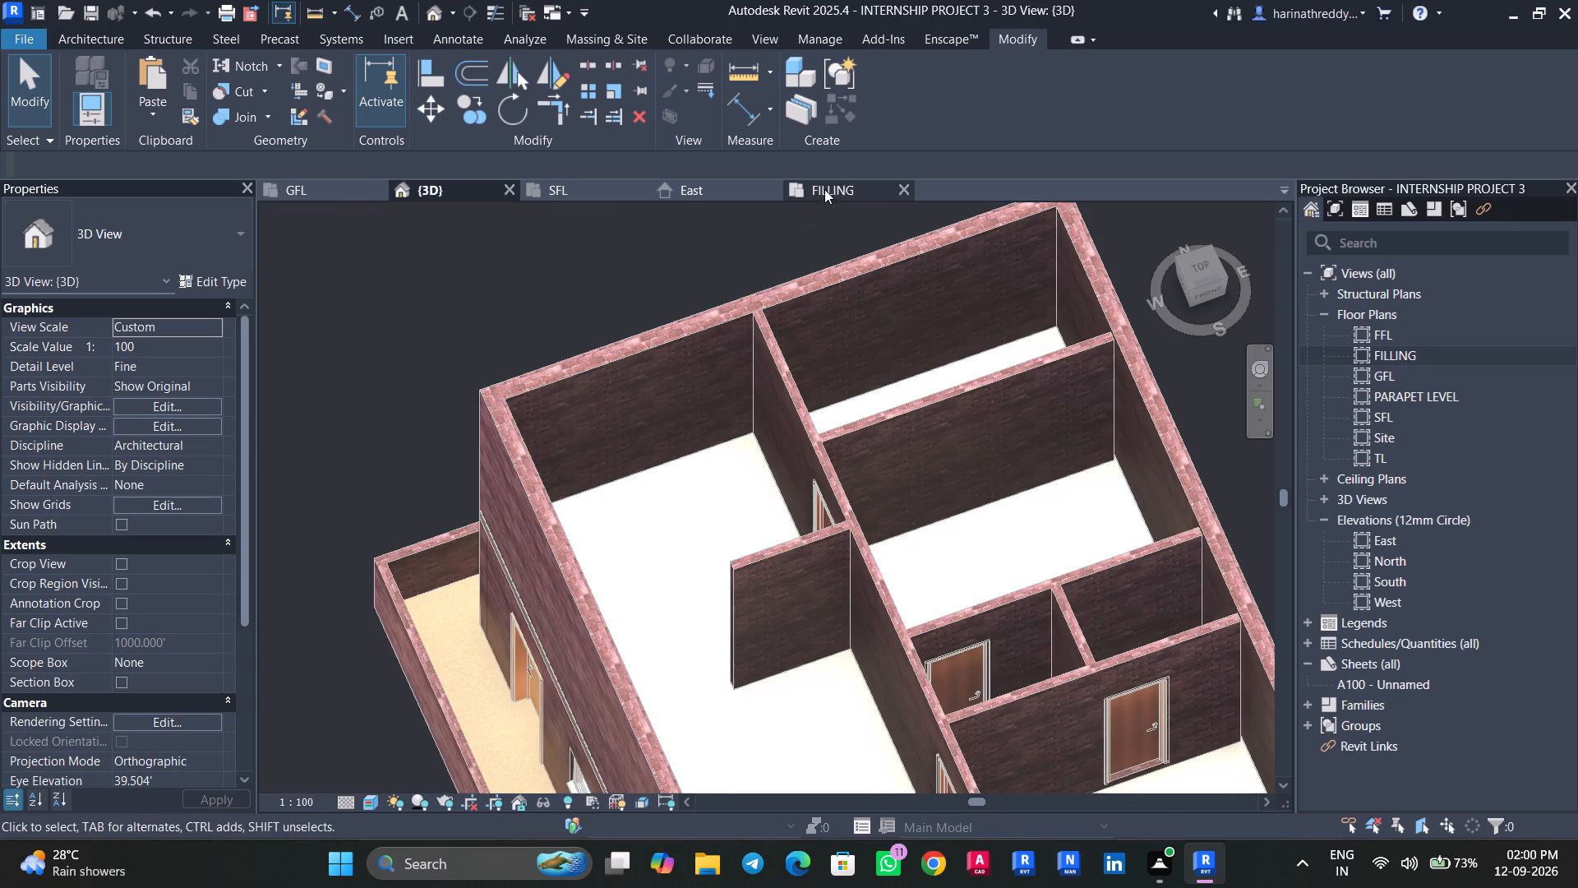
{"action": "left_click", "coordinate": [824, 189]}
{"action": "scroll", "coordinate": [665, 400], "scroll_direction": "up", "scroll_amount": 3}
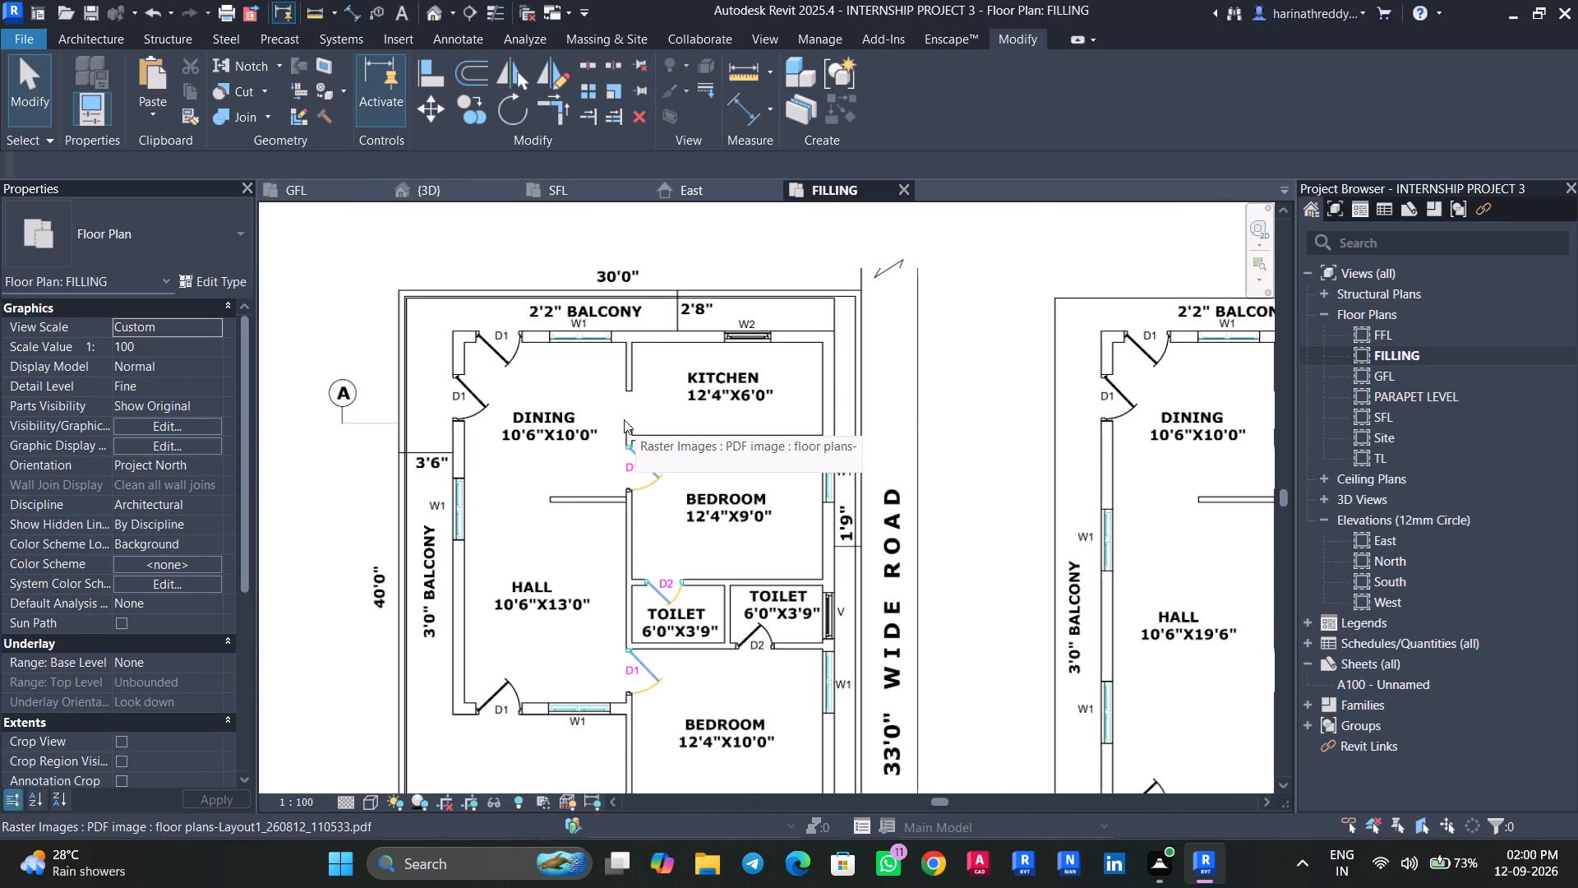
{"action": "scroll", "coordinate": [623, 419], "scroll_direction": "down", "scroll_amount": 4}
{"action": "scroll", "coordinate": [623, 419], "scroll_direction": "up", "scroll_amount": 3}
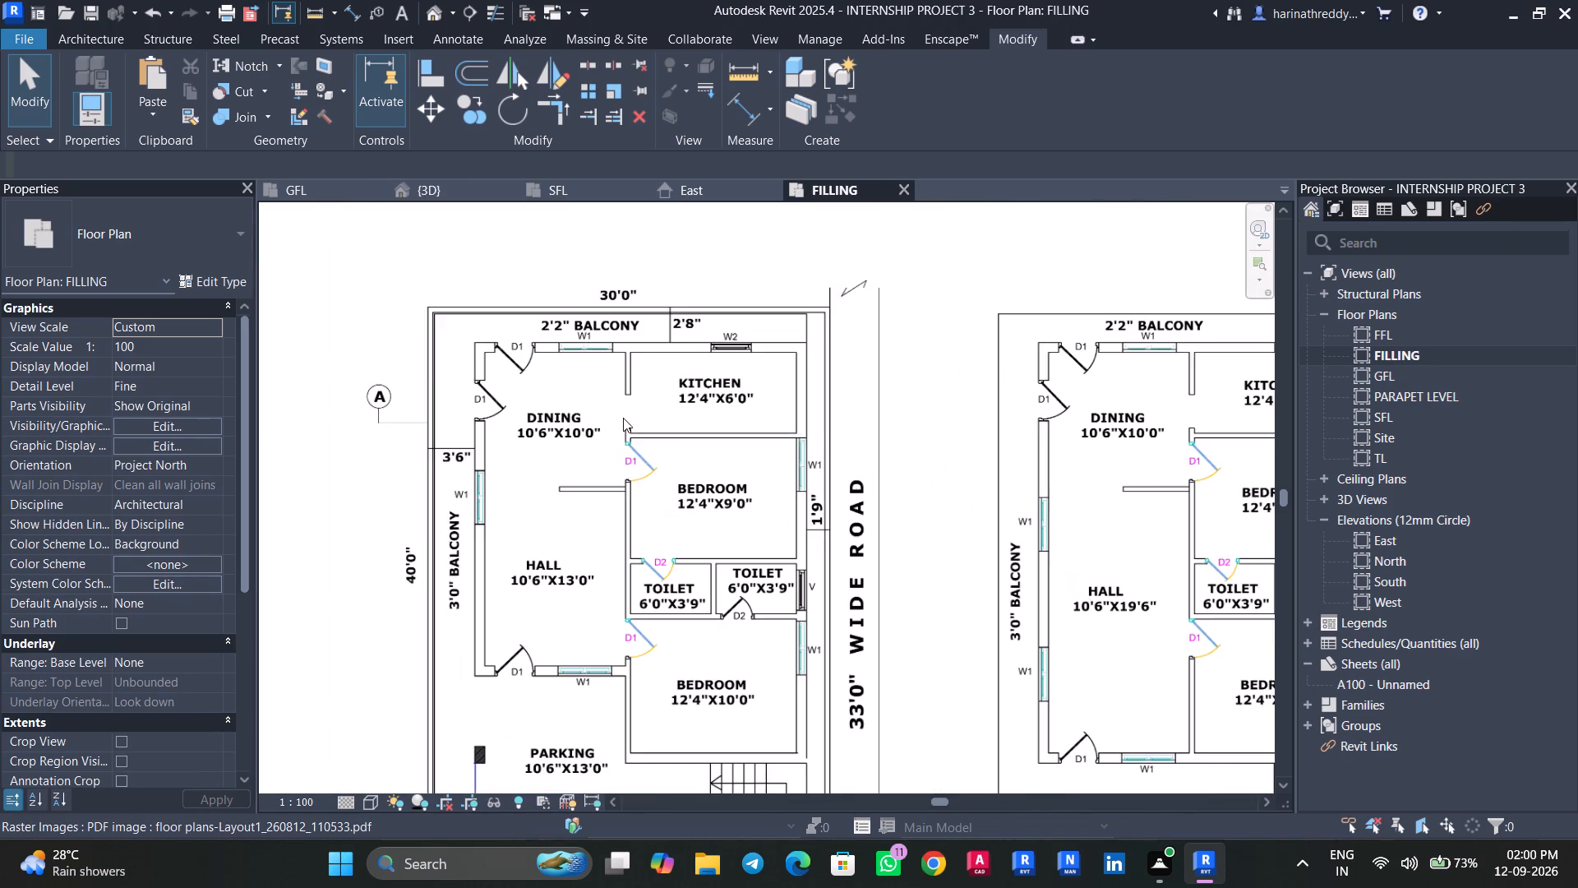
{"action": "scroll", "coordinate": [623, 418], "scroll_direction": "up", "scroll_amount": 7}
{"action": "scroll", "coordinate": [623, 417], "scroll_direction": "down", "scroll_amount": 3}
{"action": "left_click", "coordinate": [326, 184]}
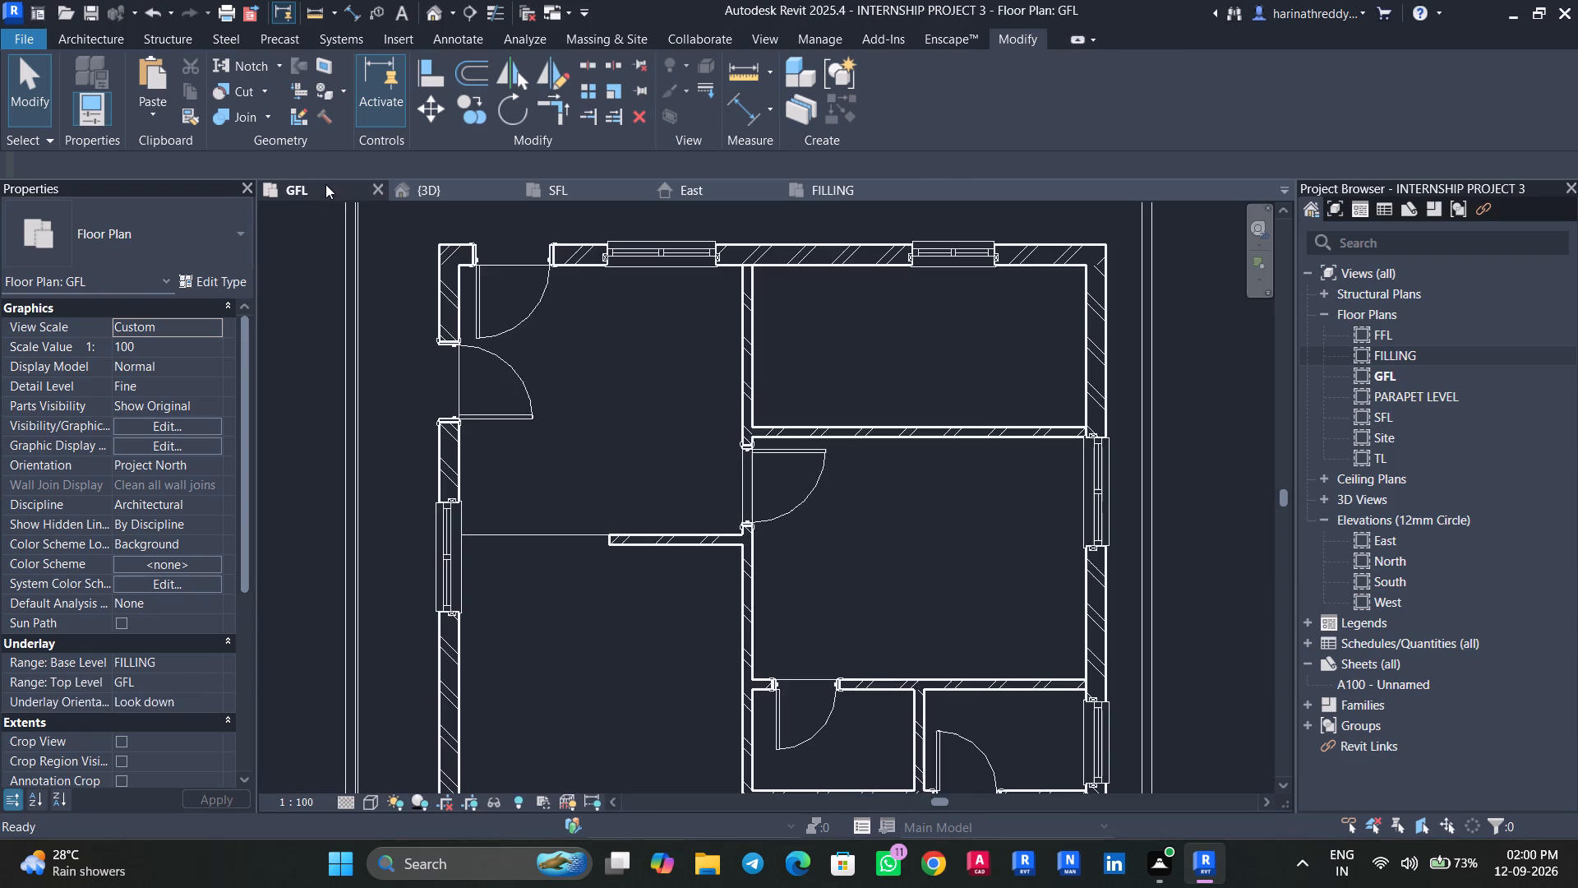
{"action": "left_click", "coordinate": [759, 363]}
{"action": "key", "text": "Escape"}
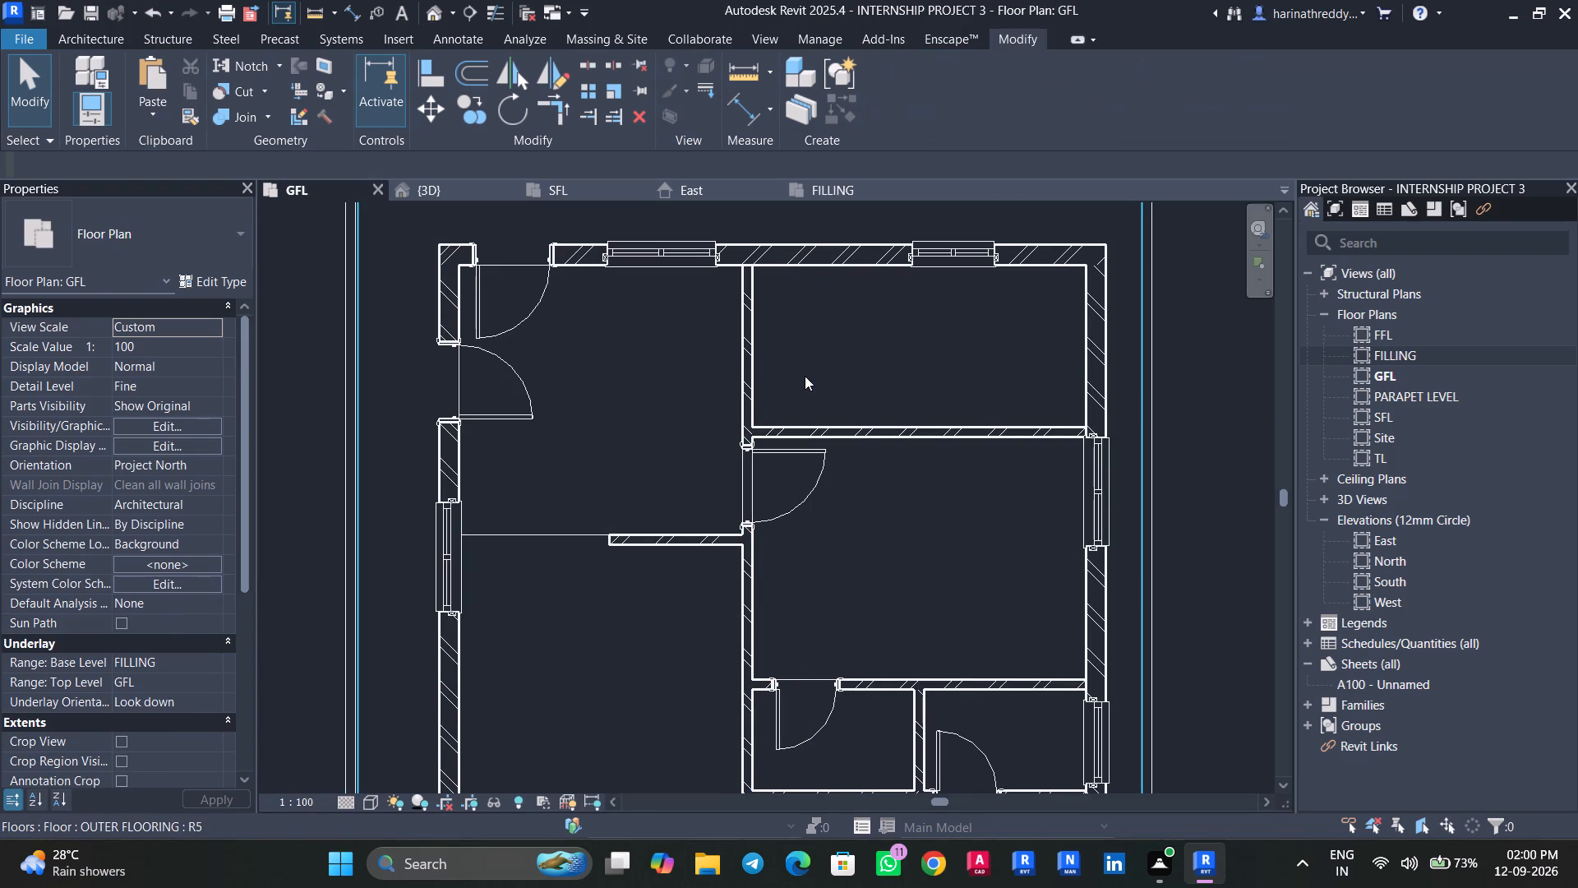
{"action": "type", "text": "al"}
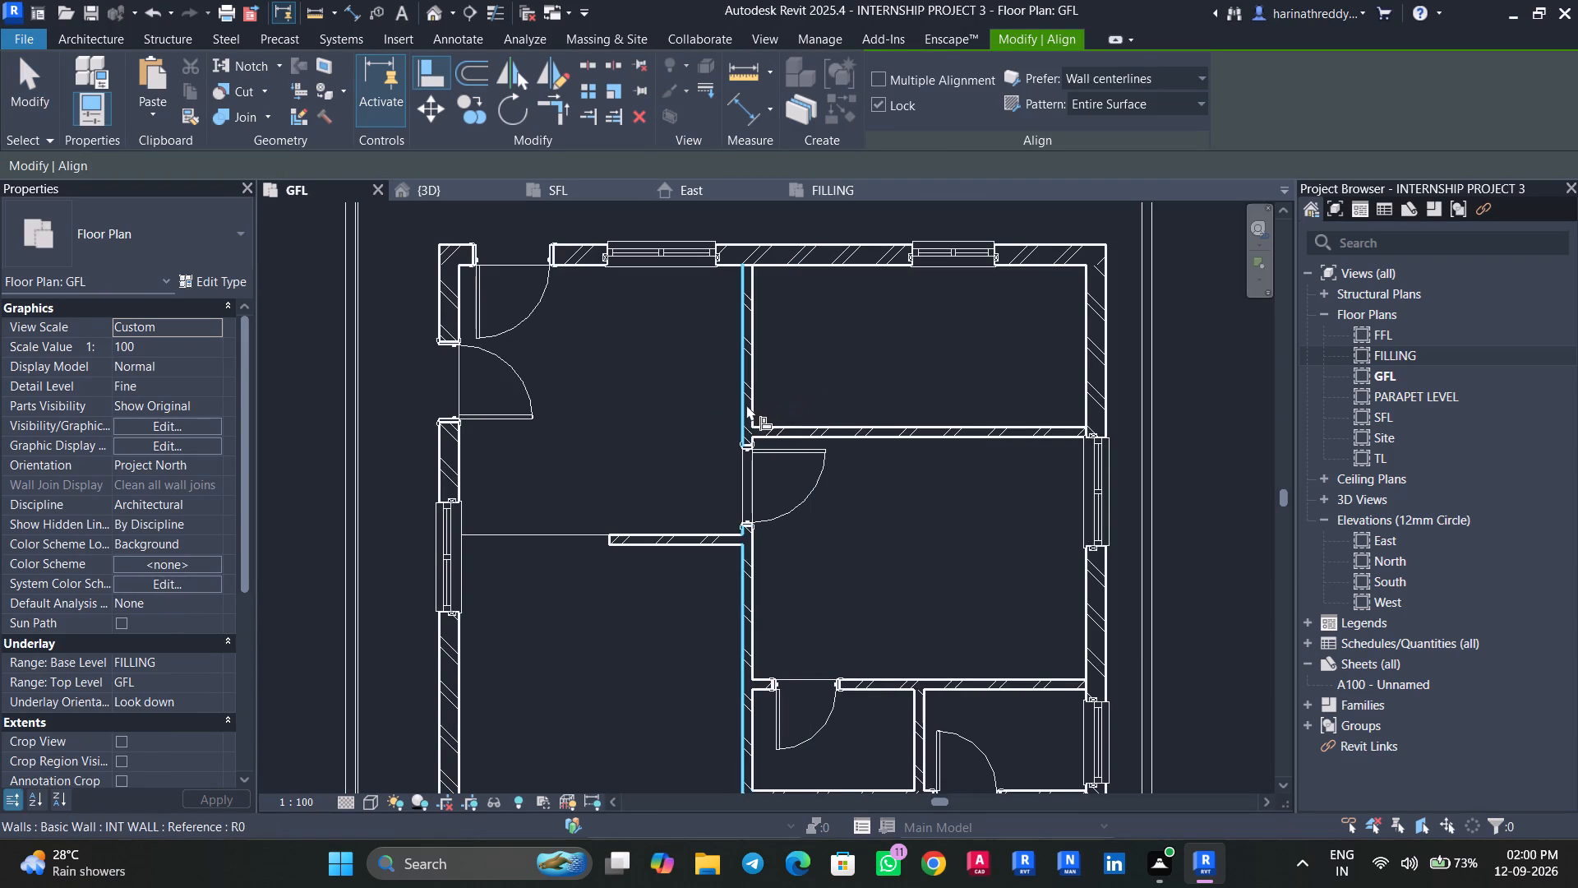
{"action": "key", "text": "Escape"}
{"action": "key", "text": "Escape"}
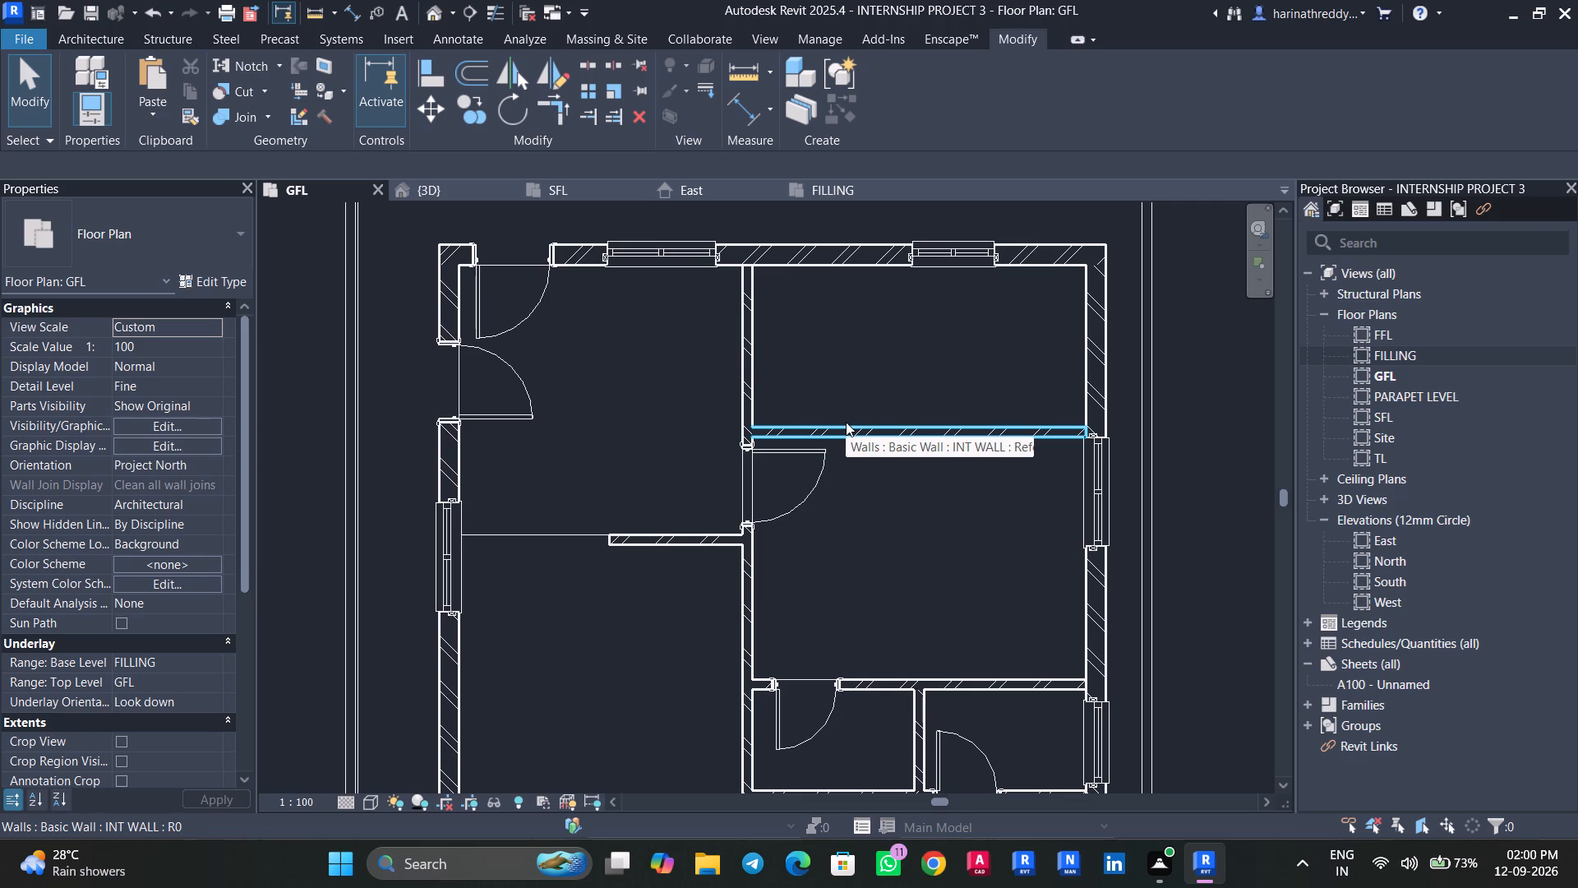
On GFL, split the INT WALL between dining and kitchen about 5 ft from the exterior wall.
{"action": "type", "text": "sl"}
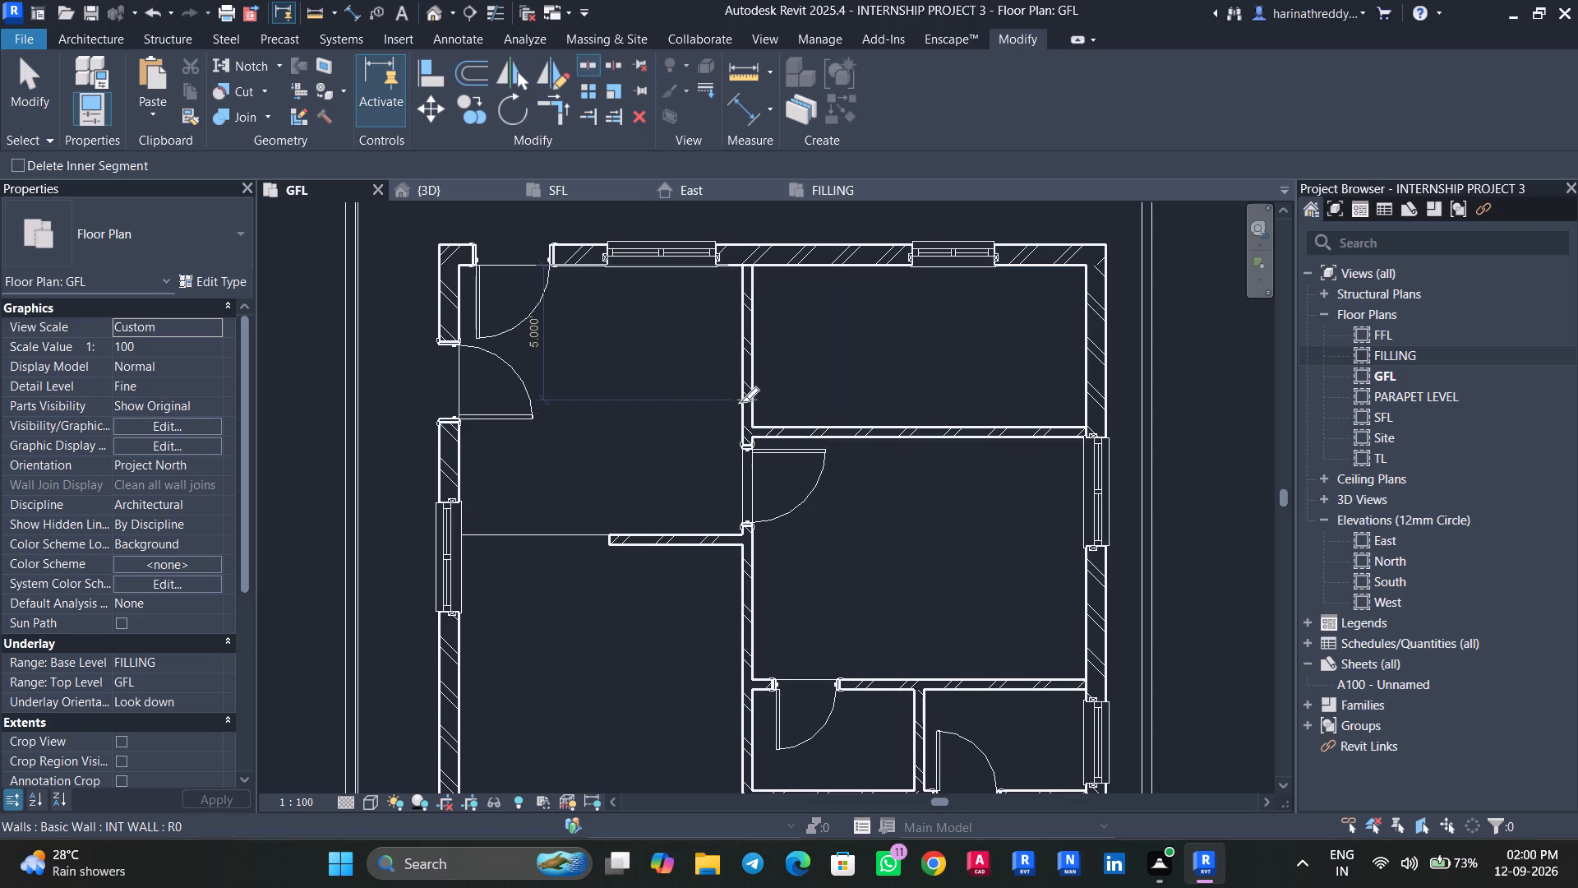
{"action": "left_click", "coordinate": [749, 406]}
{"action": "key", "text": "Escape"}
{"action": "key", "text": "Escape"}
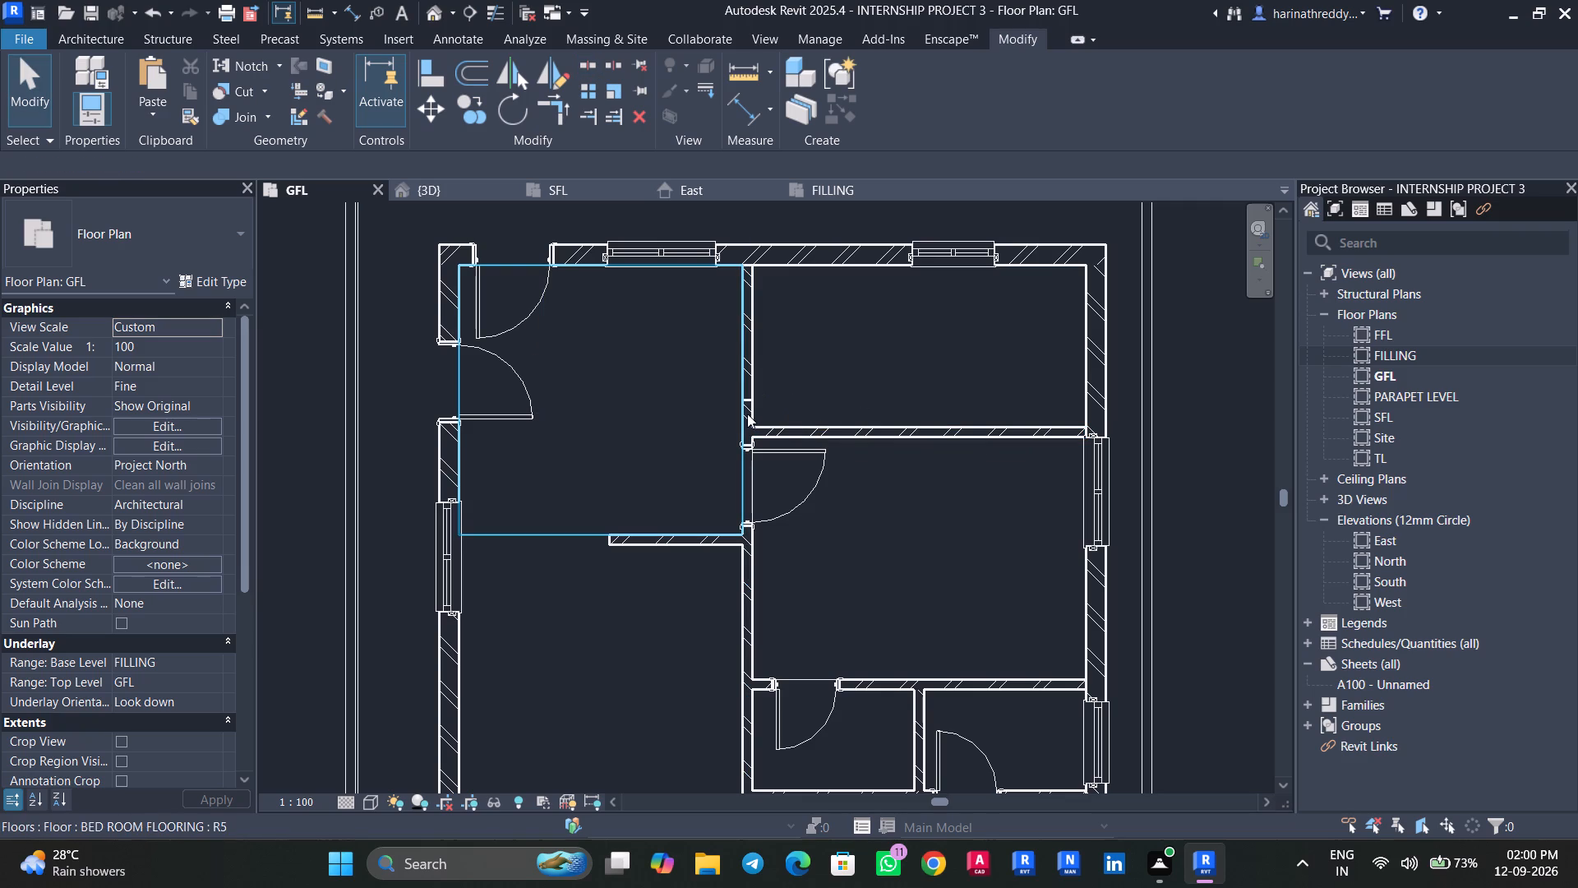
{"action": "key", "text": "Escape"}
Shorten the long split piece with the doors so it ends at the corner with the perpendicular interior wall.
{"action": "scroll", "coordinate": [745, 421], "scroll_direction": "up", "scroll_amount": 8}
{"action": "left_click", "coordinate": [766, 411]}
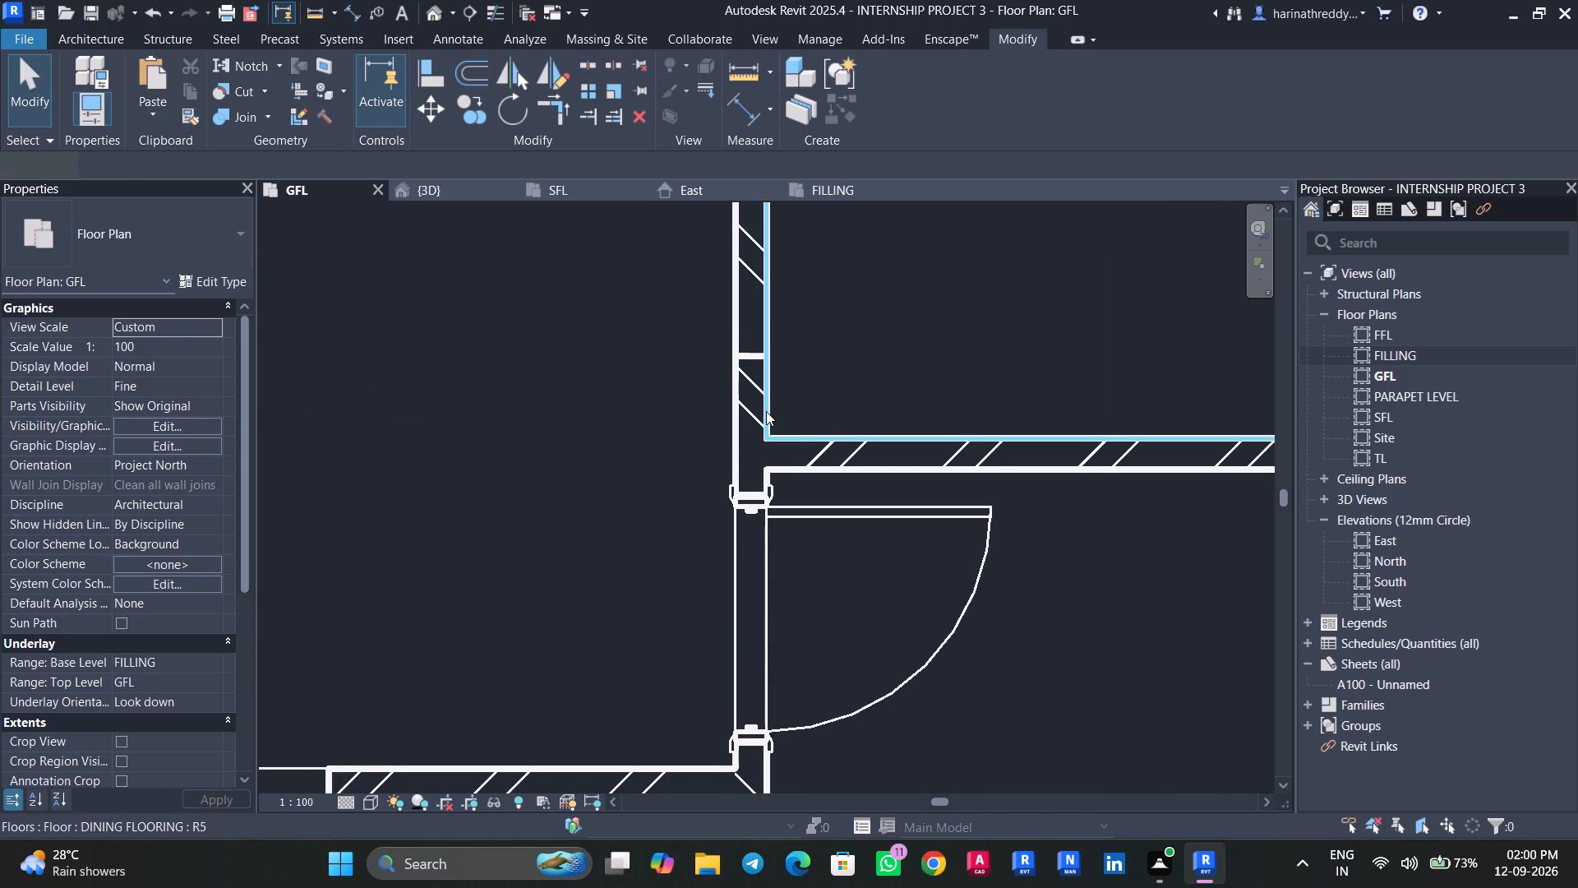
{"action": "key", "text": "Escape"}
{"action": "left_click", "coordinate": [755, 417]}
{"action": "scroll", "coordinate": [755, 417], "scroll_direction": "down", "scroll_amount": 1}
{"action": "scroll", "coordinate": [755, 417], "scroll_direction": "up", "scroll_amount": 1}
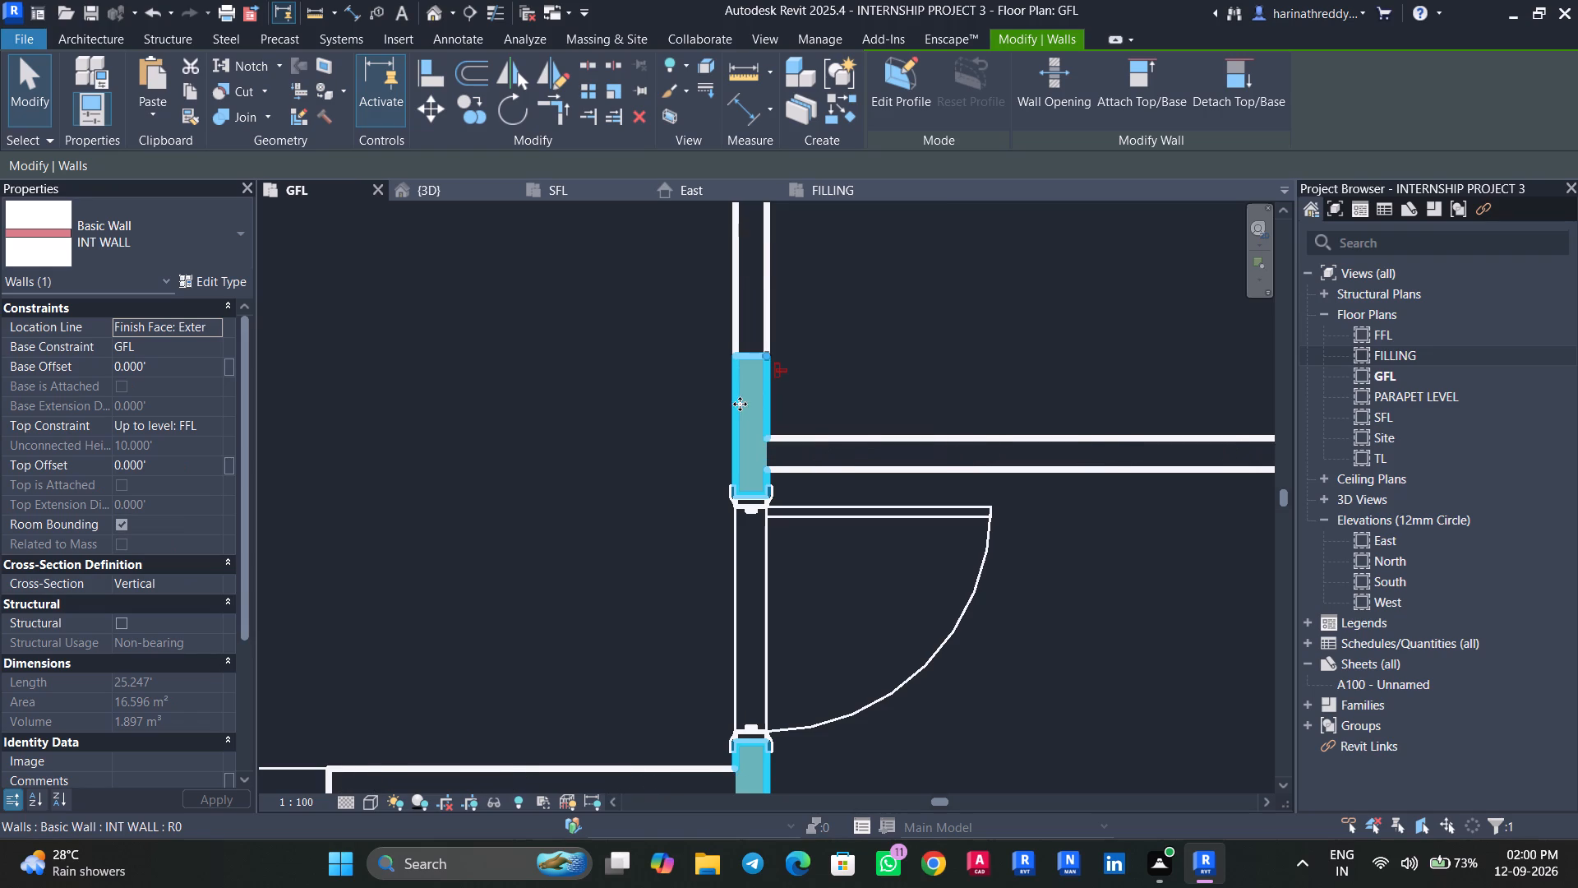
{"action": "left_click_drag", "start_coordinate": [767, 357], "coordinate": [767, 438]}
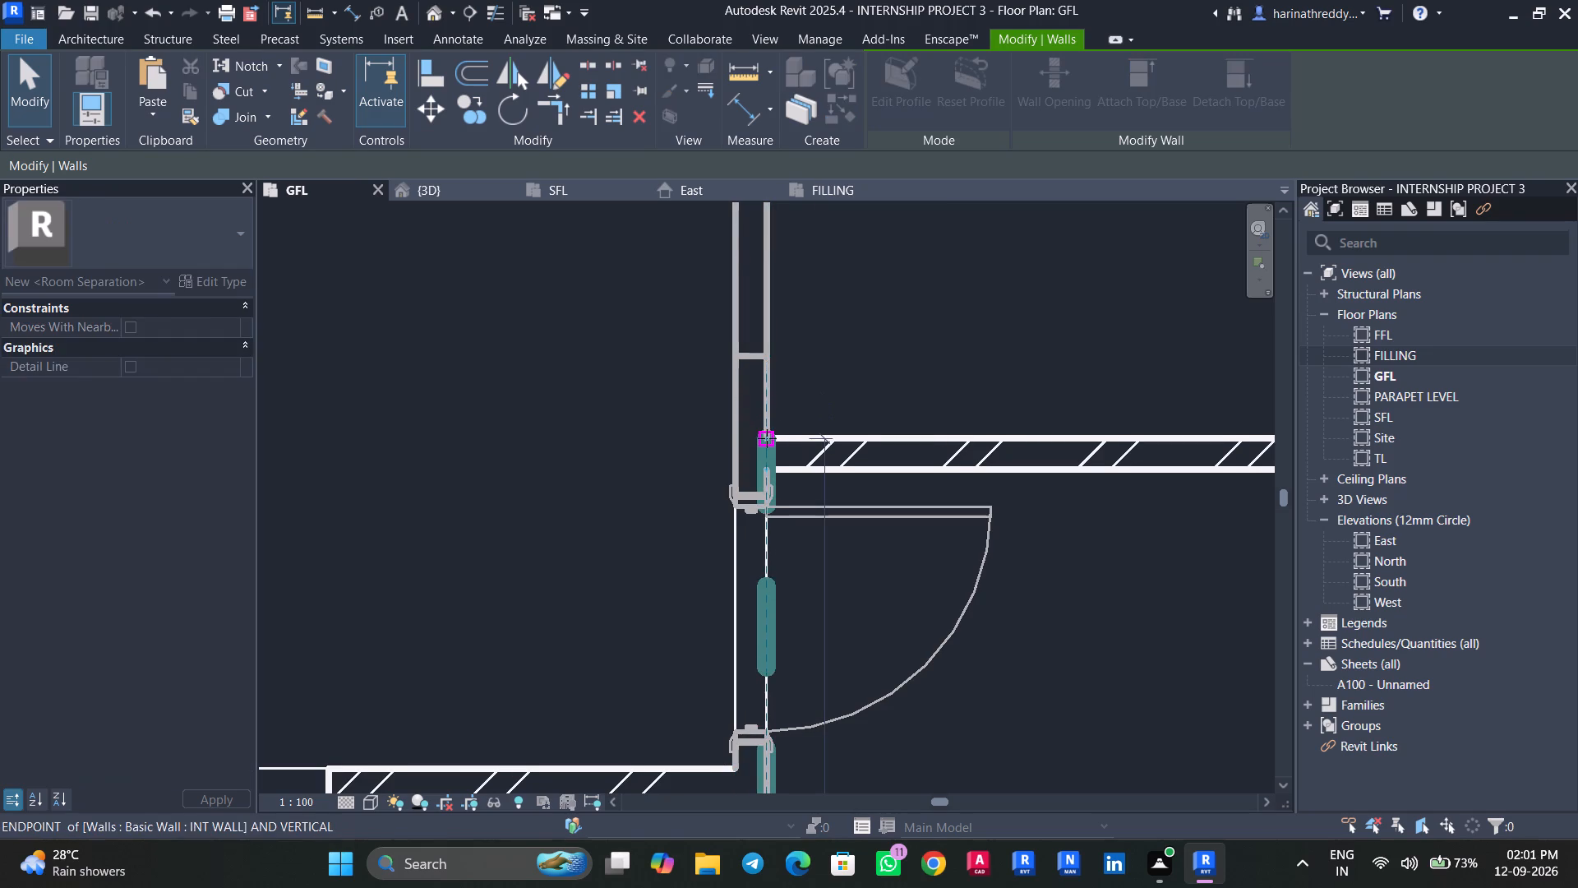
{"action": "key", "text": "Escape"}
{"action": "key", "text": "Escape"}
Shorten the remaining GFL wall piece at the exterior wall to about 3.25 ft long to widen the opening.
{"action": "left_click", "coordinate": [748, 334]}
{"action": "scroll", "coordinate": [748, 334], "scroll_direction": "down", "scroll_amount": 2}
{"action": "scroll", "coordinate": [748, 326], "scroll_direction": "up", "scroll_amount": 1}
{"action": "scroll", "coordinate": [748, 326], "scroll_direction": "down", "scroll_amount": 1}
{"action": "middle_click_drag", "start_coordinate": [748, 326], "coordinate": [749, 524]}
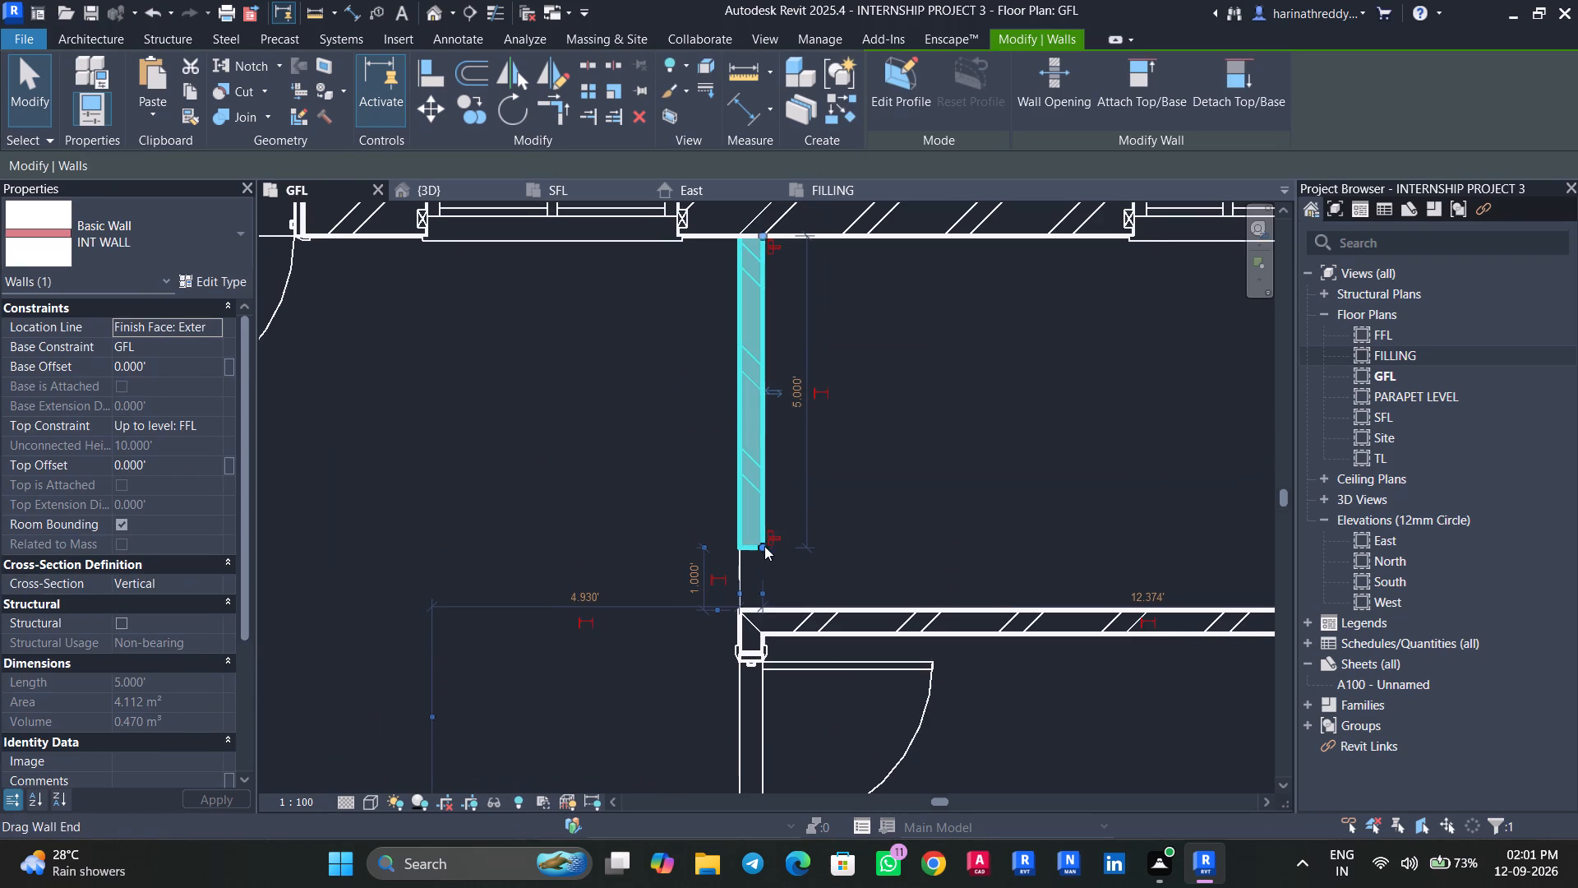
{"action": "left_click_drag", "start_coordinate": [760, 545], "coordinate": [752, 441]}
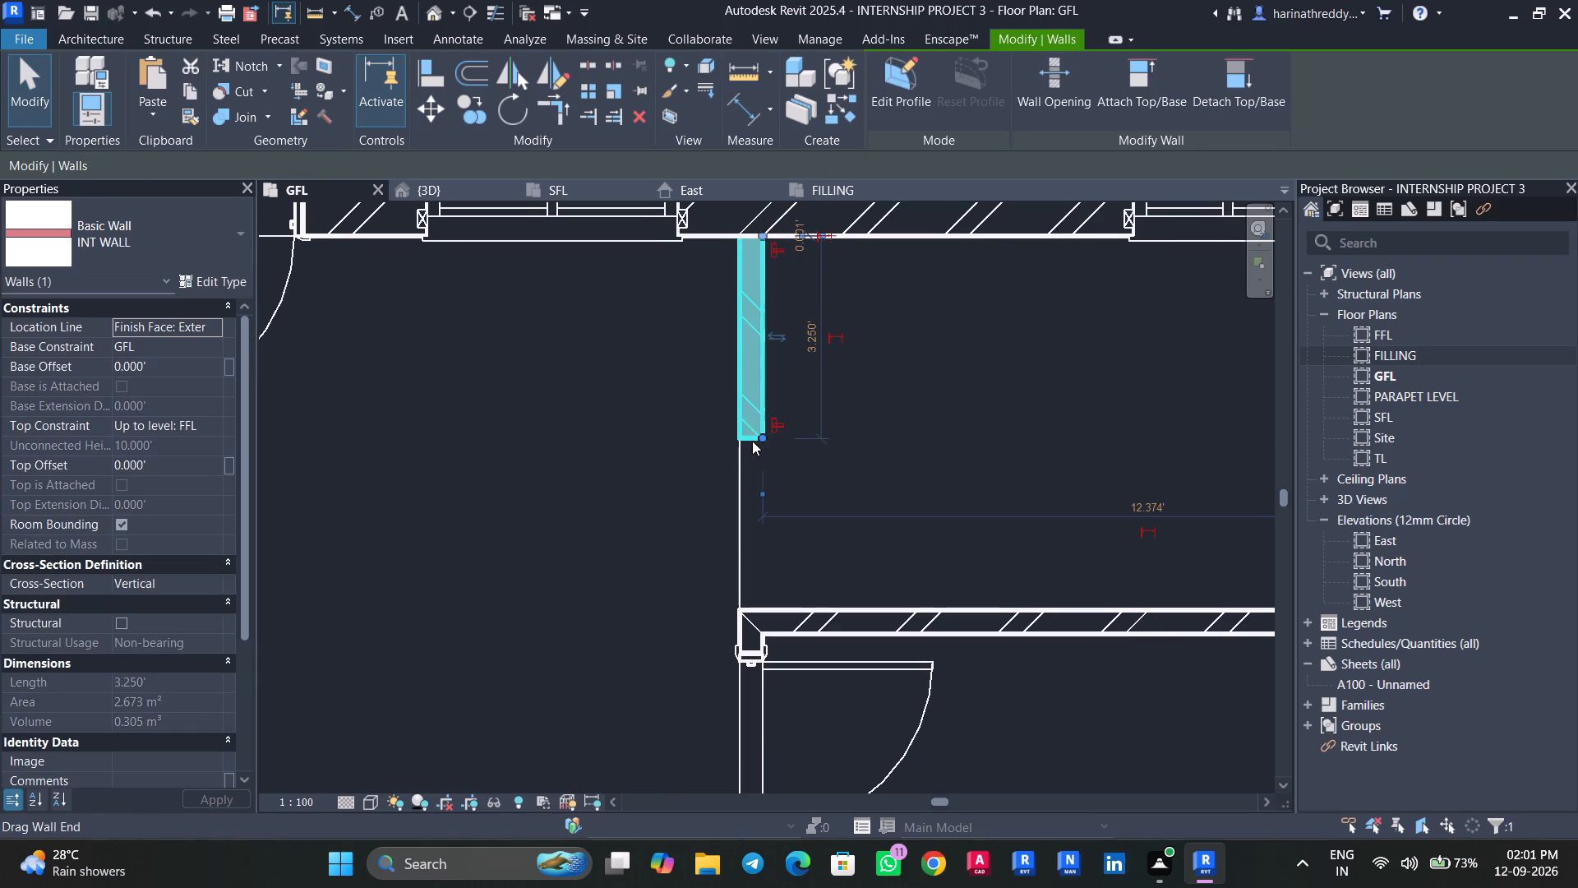
{"action": "key", "text": "Escape"}
{"action": "key", "text": "Escape"}
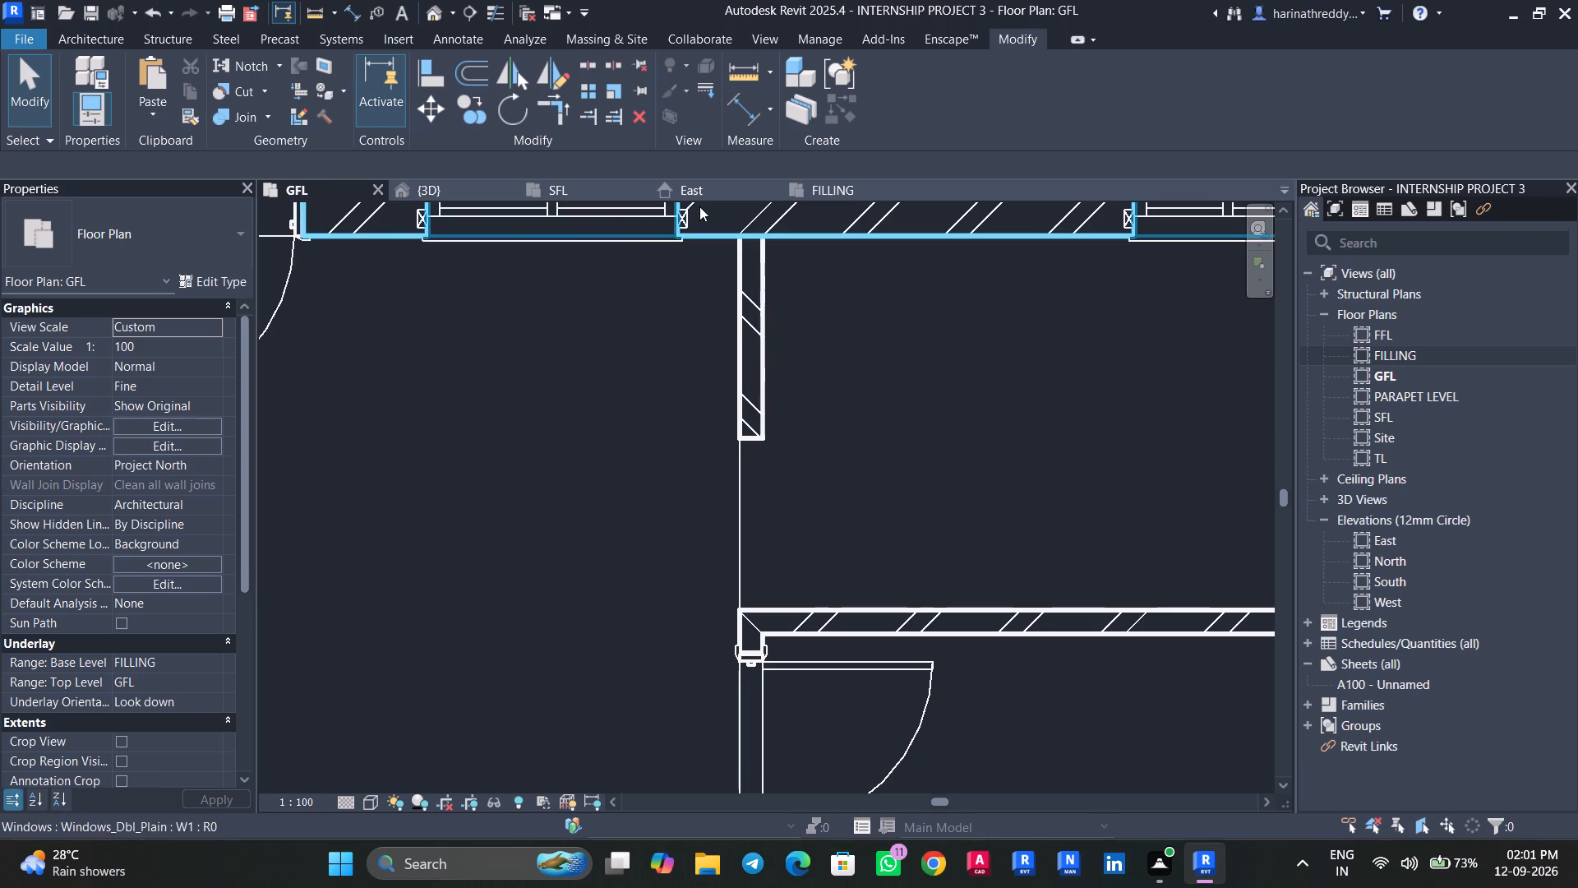
On floor plan FFL, split the matching interior wall a short distance before the perpendicular wall above the door.
{"action": "double_click", "coordinate": [1383, 339]}
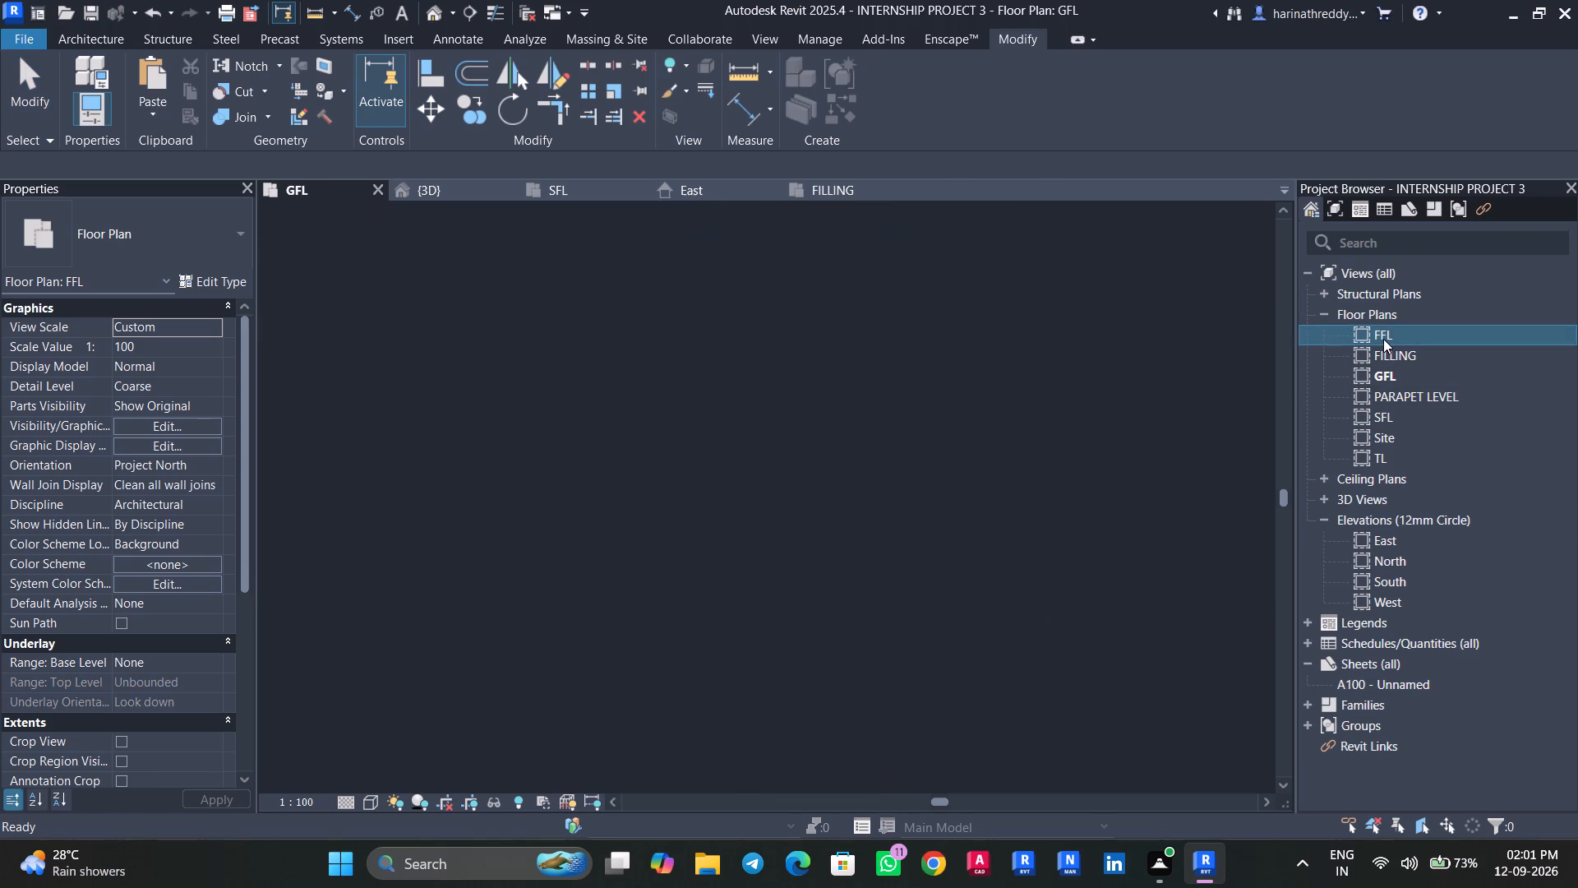
{"action": "left_click", "coordinate": [759, 529]}
{"action": "key", "text": "Escape"}
{"action": "key", "text": "Escape"}
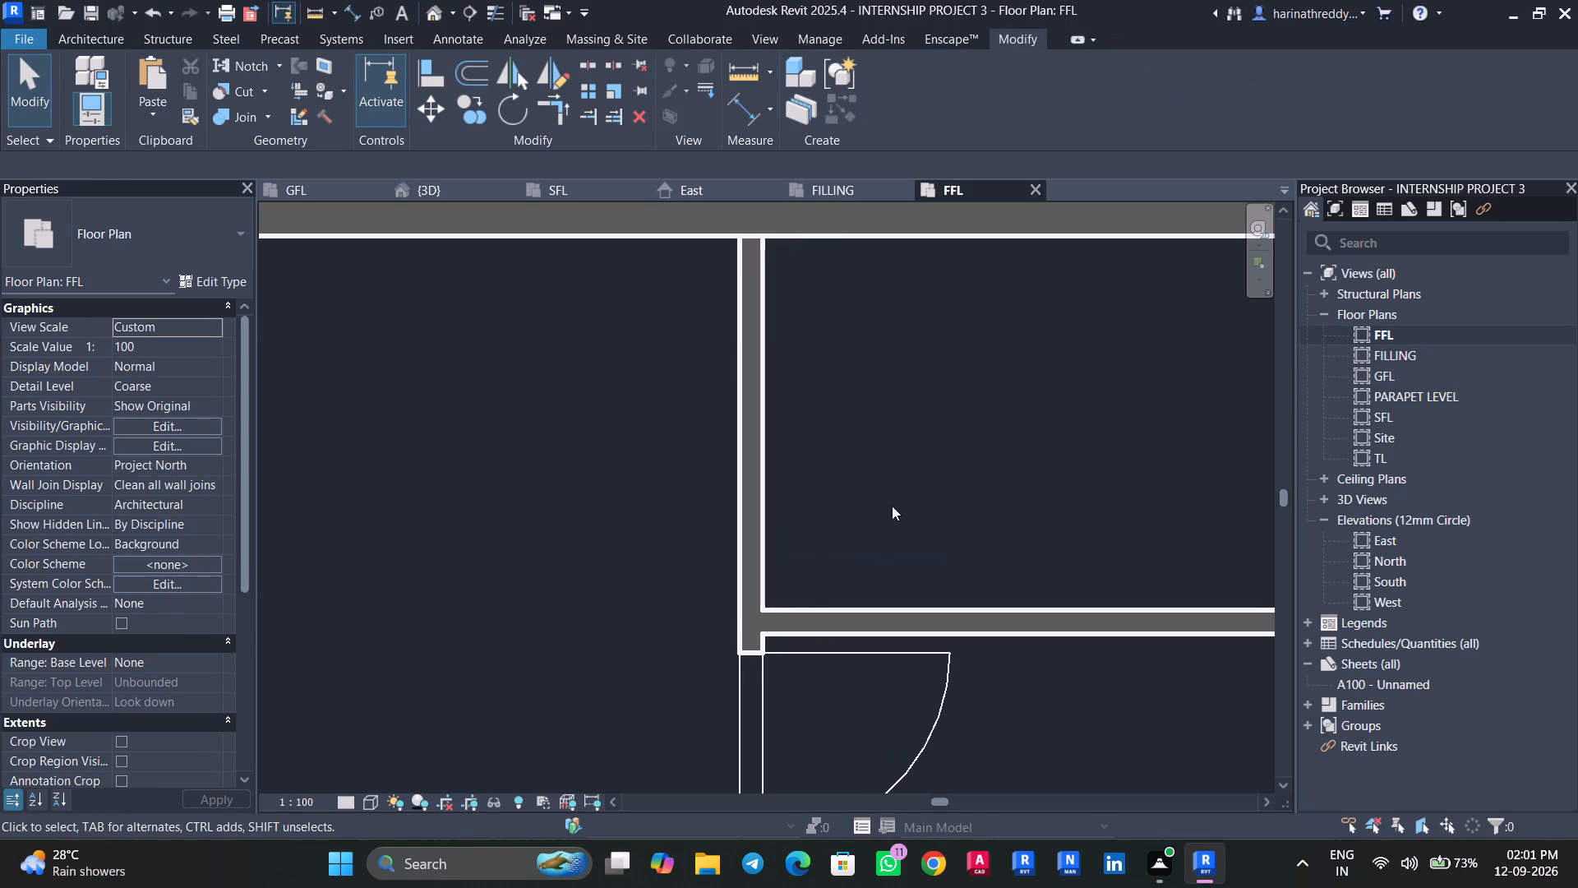
{"action": "type", "text": "sl"}
{"action": "left_click", "coordinate": [748, 571]}
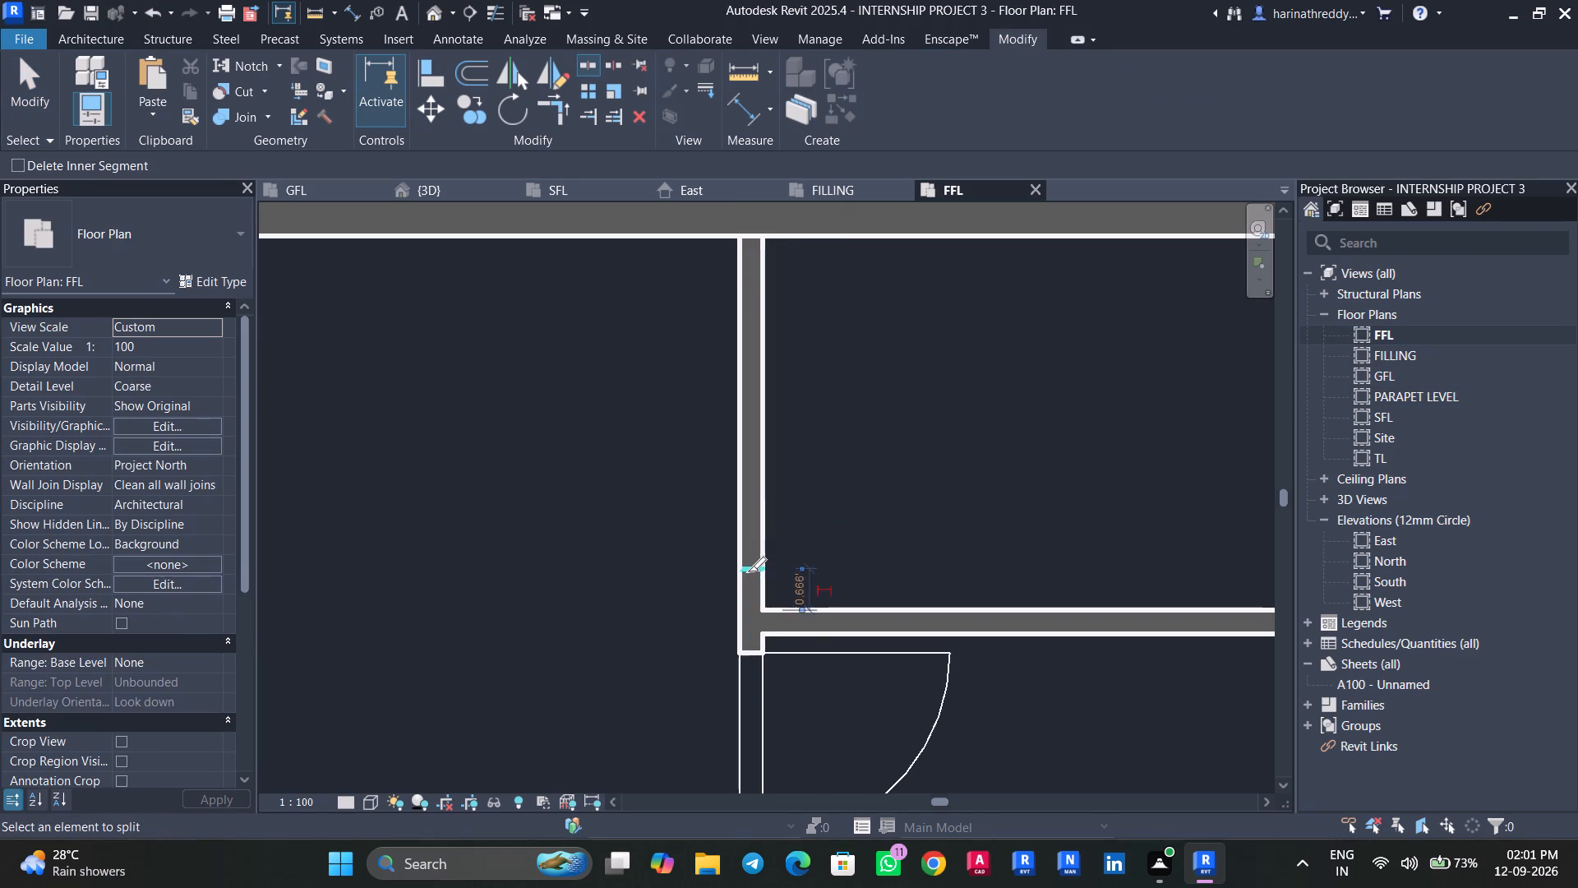
{"action": "key", "text": "Escape"}
{"action": "key", "text": "Escape"}
{"action": "key", "text": "Escape"}
{"action": "key", "text": "Escape"}
Shorten the FFL split piece containing the doors back to the corner with the perpendicular interior wall.
{"action": "left_click", "coordinate": [750, 593]}
{"action": "scroll", "coordinate": [754, 592], "scroll_direction": "down", "scroll_amount": 1}
{"action": "scroll", "coordinate": [754, 592], "scroll_direction": "up", "scroll_amount": 1}
{"action": "scroll", "coordinate": [754, 592], "scroll_direction": "down", "scroll_amount": 1}
{"action": "scroll", "coordinate": [754, 592], "scroll_direction": "up", "scroll_amount": 1}
{"action": "left_click_drag", "start_coordinate": [760, 561], "coordinate": [761, 585]}
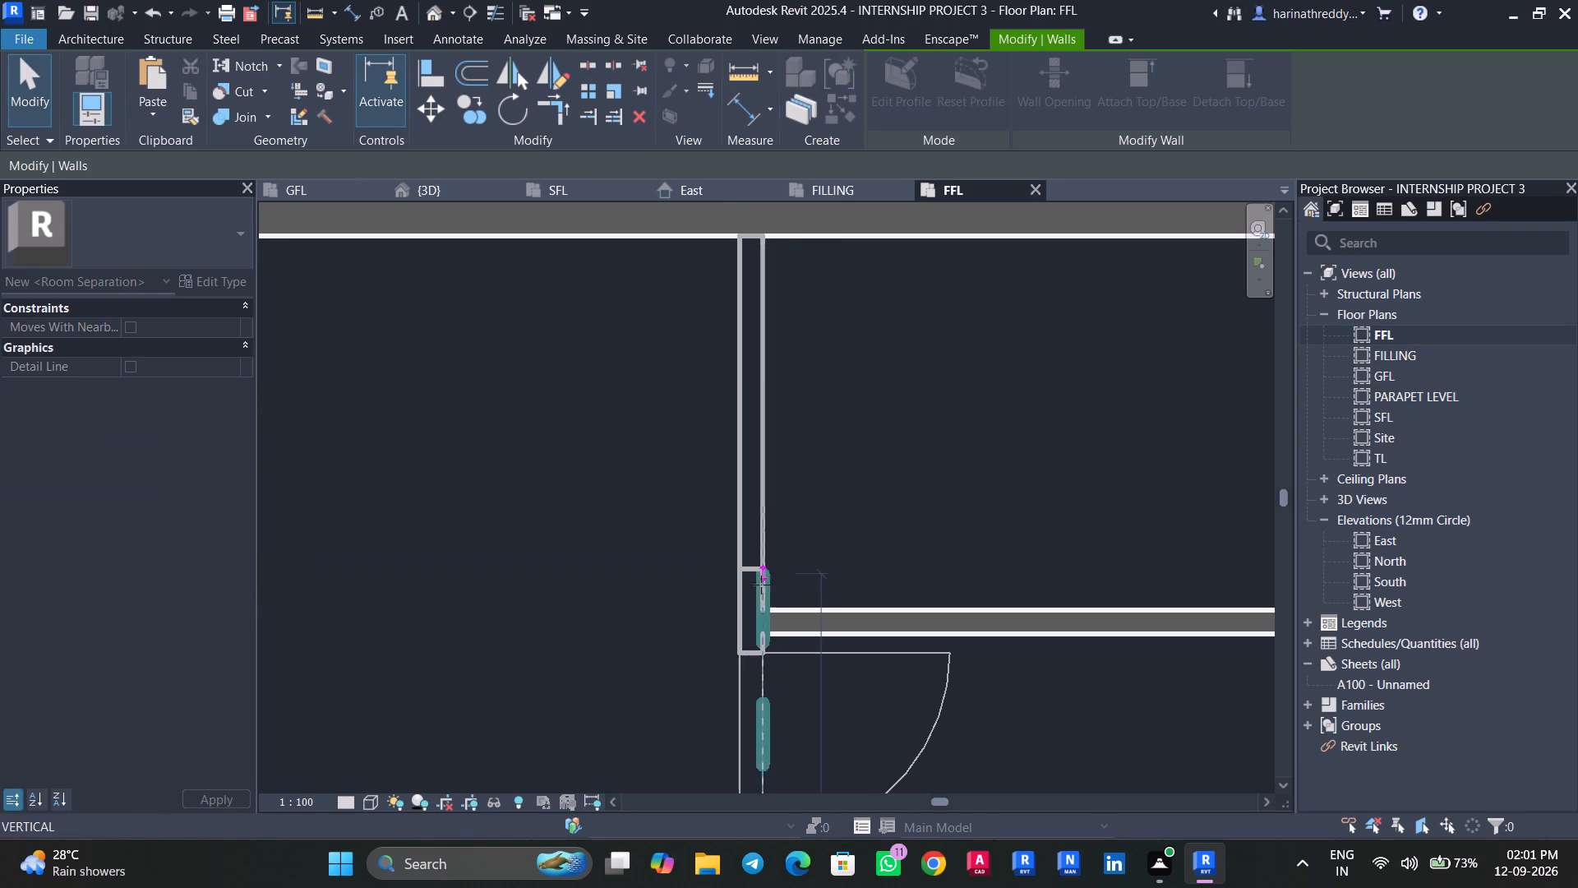
{"action": "left_click_drag", "start_coordinate": [761, 585], "coordinate": [761, 604]}
{"action": "key", "text": "Escape"}
{"action": "key", "text": "Escape"}
Shorten the FFL wall piece at the exterior wall to about 3.75 ft long, leaving an opening.
{"action": "left_click", "coordinate": [758, 561]}
{"action": "left_click_drag", "start_coordinate": [759, 567], "coordinate": [759, 479]}
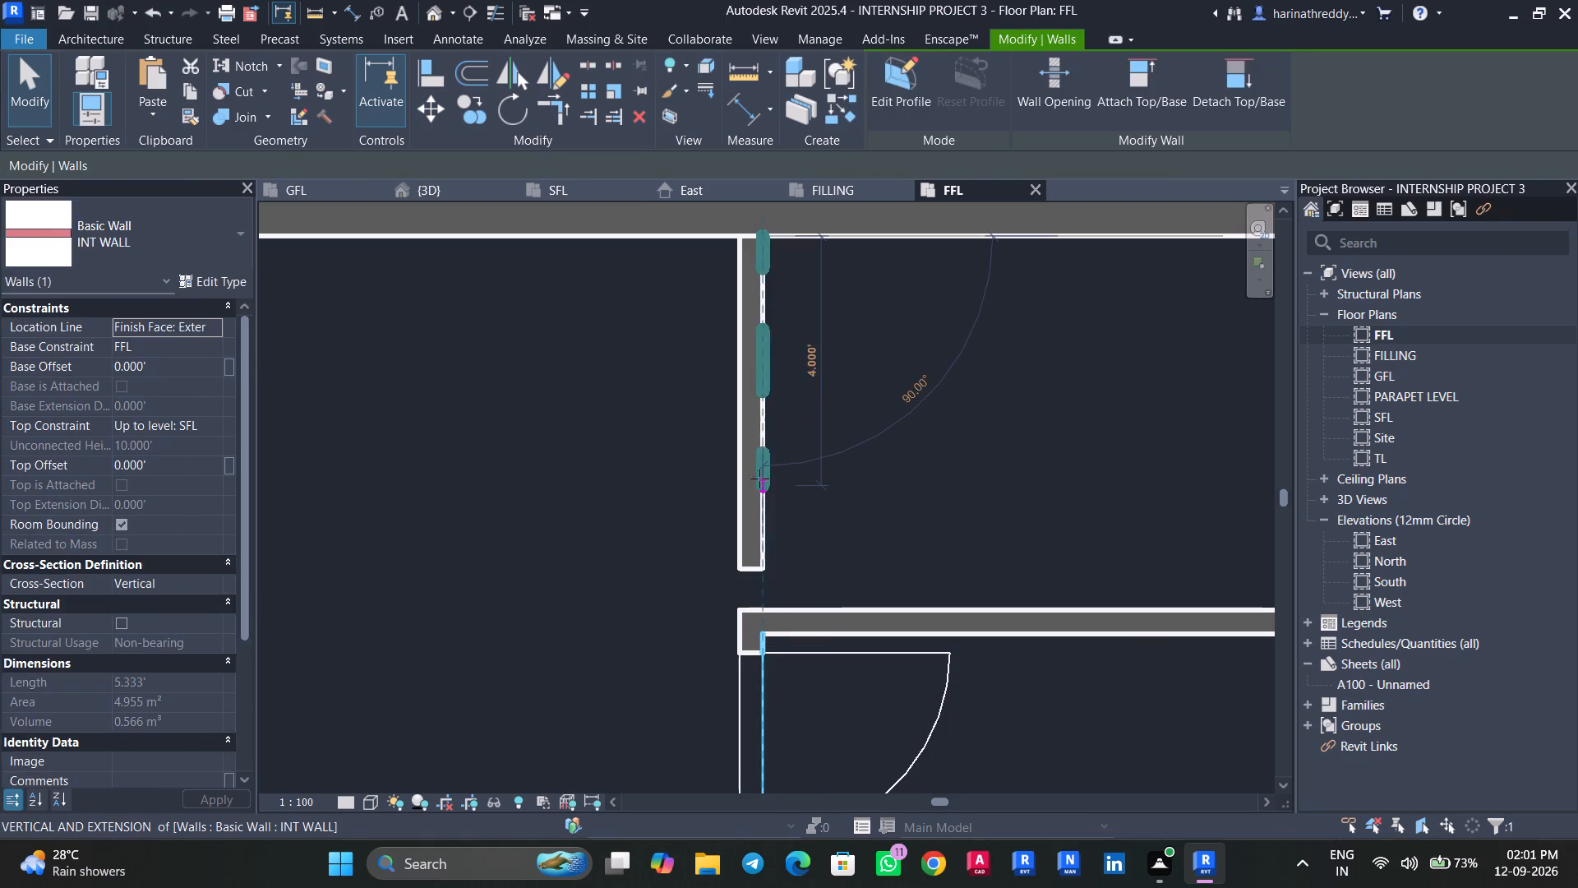
{"action": "left_click_drag", "start_coordinate": [759, 479], "coordinate": [758, 468]}
{"action": "key", "text": "Escape"}
{"action": "key", "text": "Escape"}
{"action": "scroll", "coordinate": [765, 517], "scroll_direction": "down", "scroll_amount": 5}
{"action": "scroll", "coordinate": [765, 517], "scroll_direction": "up", "scroll_amount": 2}
{"action": "scroll", "coordinate": [765, 517], "scroll_direction": "down", "scroll_amount": 11}
{"action": "middle_click_drag", "start_coordinate": [765, 517], "coordinate": [753, 472]}
{"action": "scroll", "coordinate": [753, 472], "scroll_direction": "up", "scroll_amount": 7}
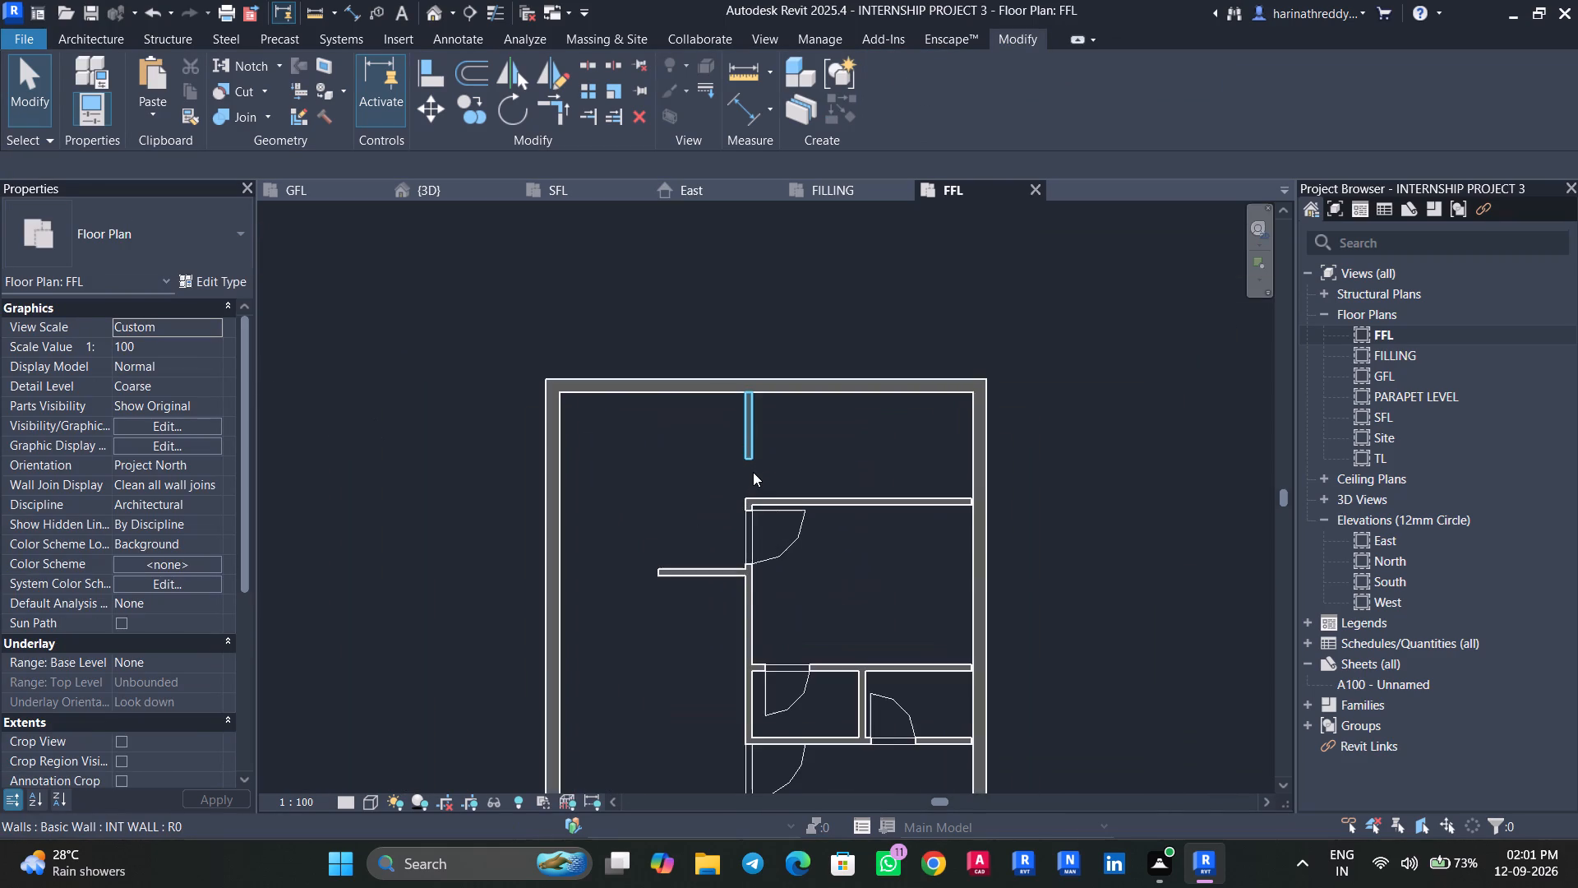
{"action": "middle_click_drag", "start_coordinate": [756, 471], "coordinate": [763, 446]}
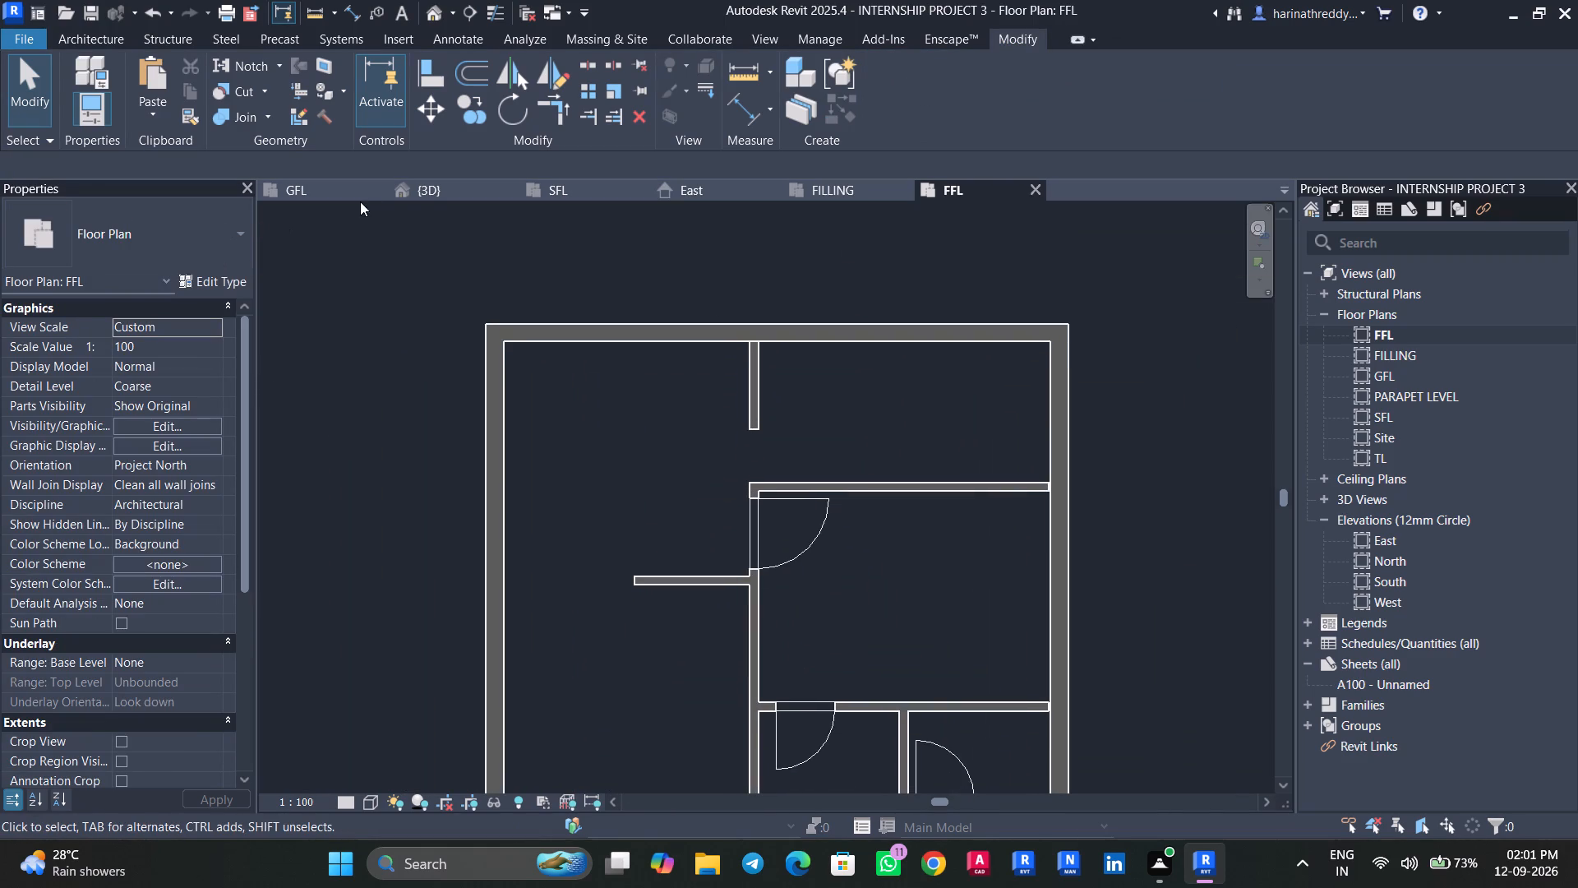
Turn on the section box in the 3D view and pull its side face inward to cut through both floors.
{"action": "double_click", "coordinate": [432, 201]}
{"action": "key", "text": "Escape"}
{"action": "key", "text": "Escape"}
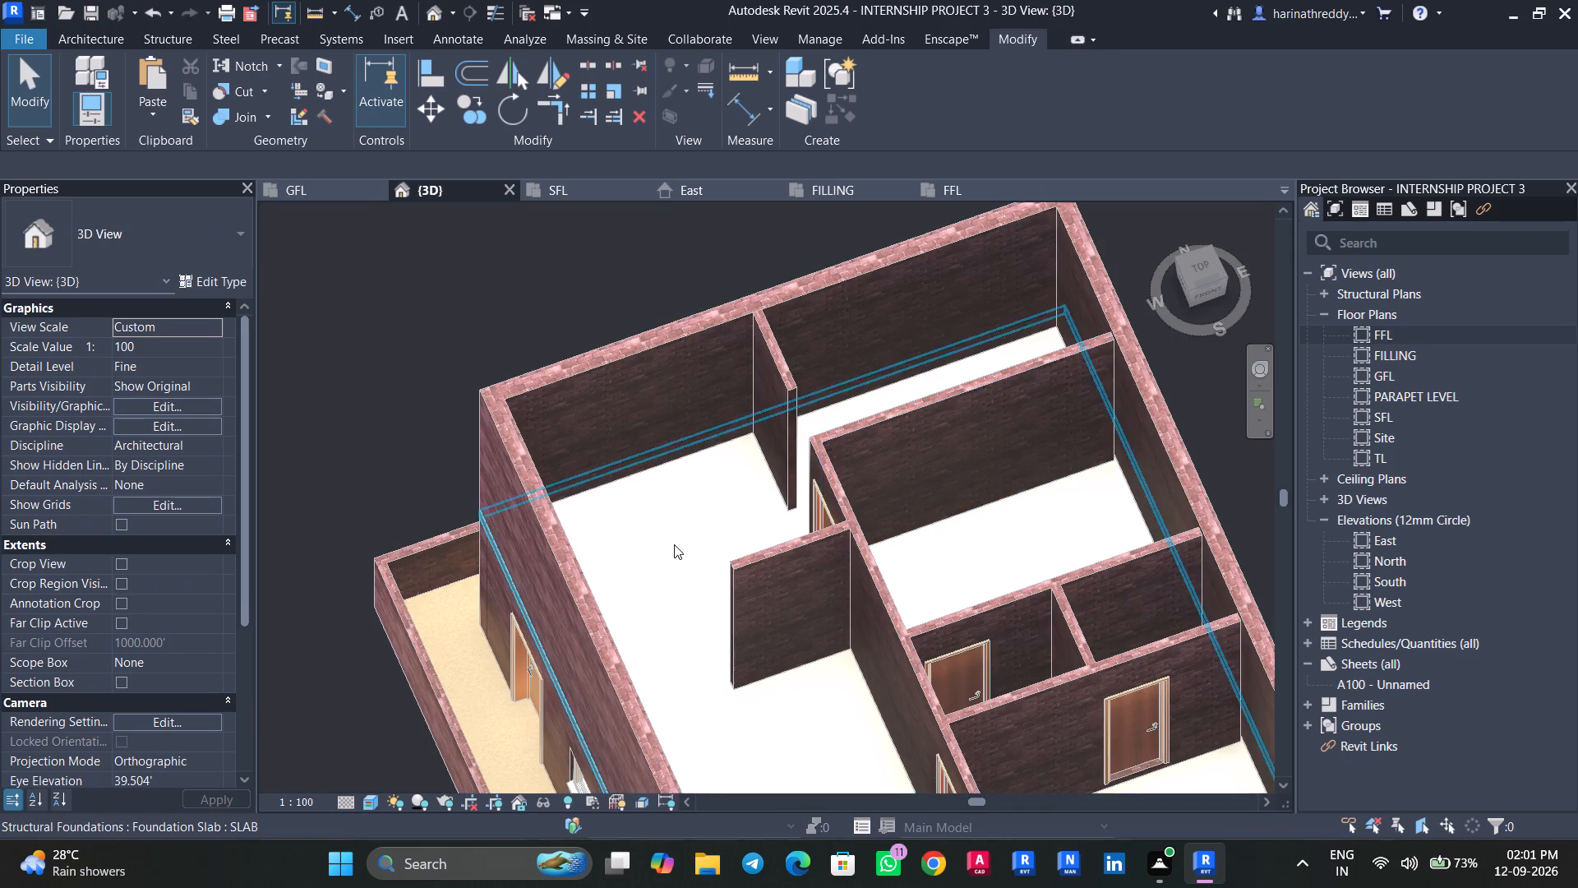
{"action": "scroll", "coordinate": [674, 544], "scroll_direction": "down", "scroll_amount": 4}
{"action": "middle_click_drag", "start_coordinate": [713, 576], "coordinate": [1046, 353], "text": "shift"}
{"action": "middle_click_drag", "start_coordinate": [950, 377], "coordinate": [922, 187]}
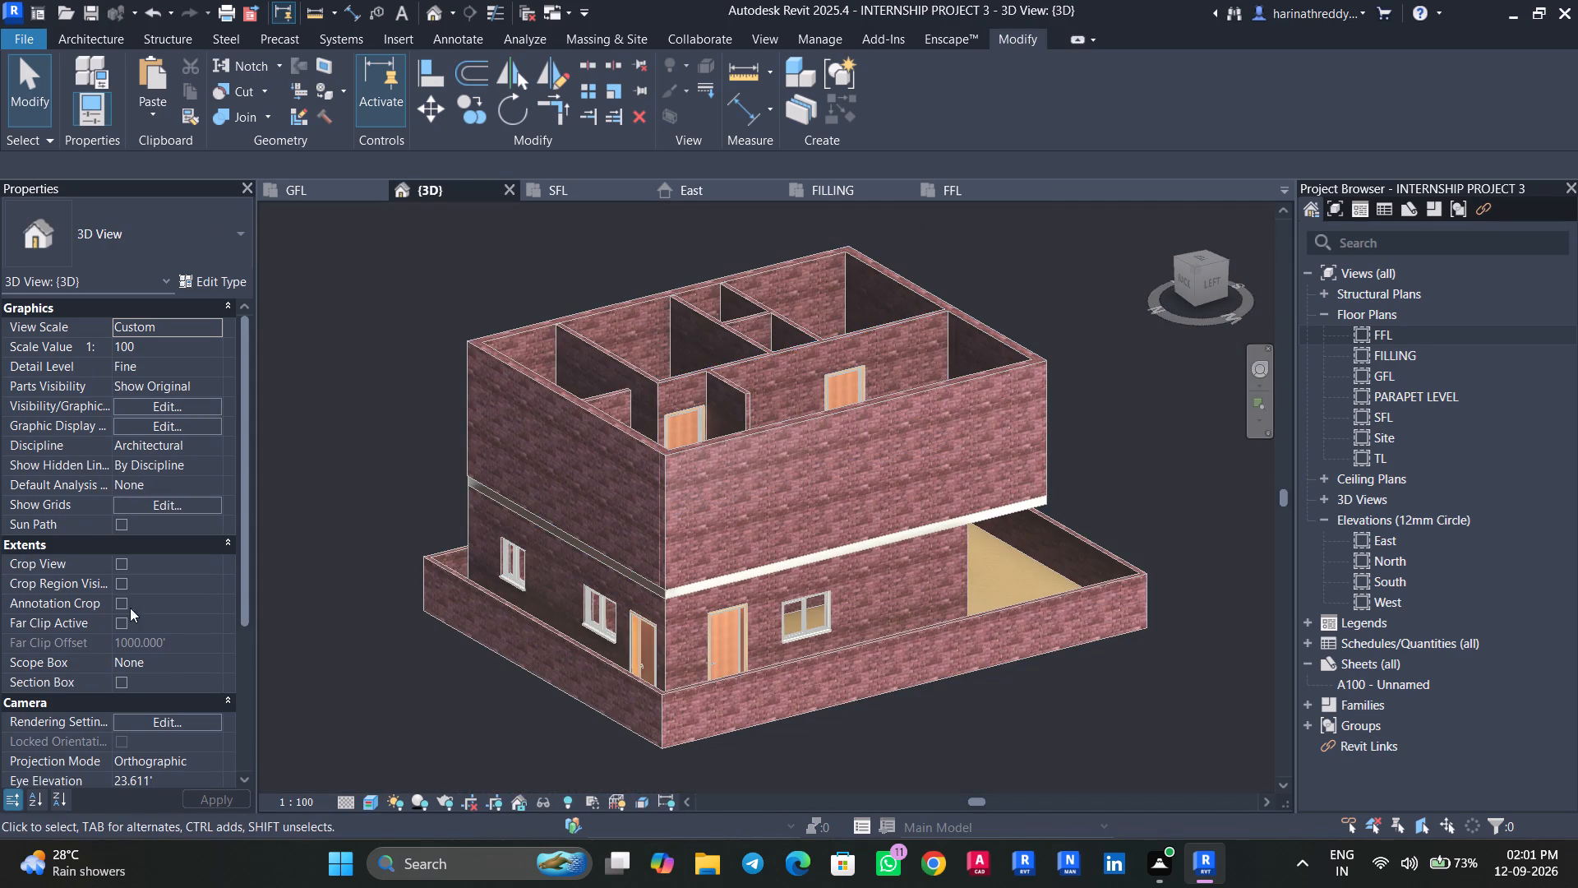
{"action": "left_click", "coordinate": [124, 679]}
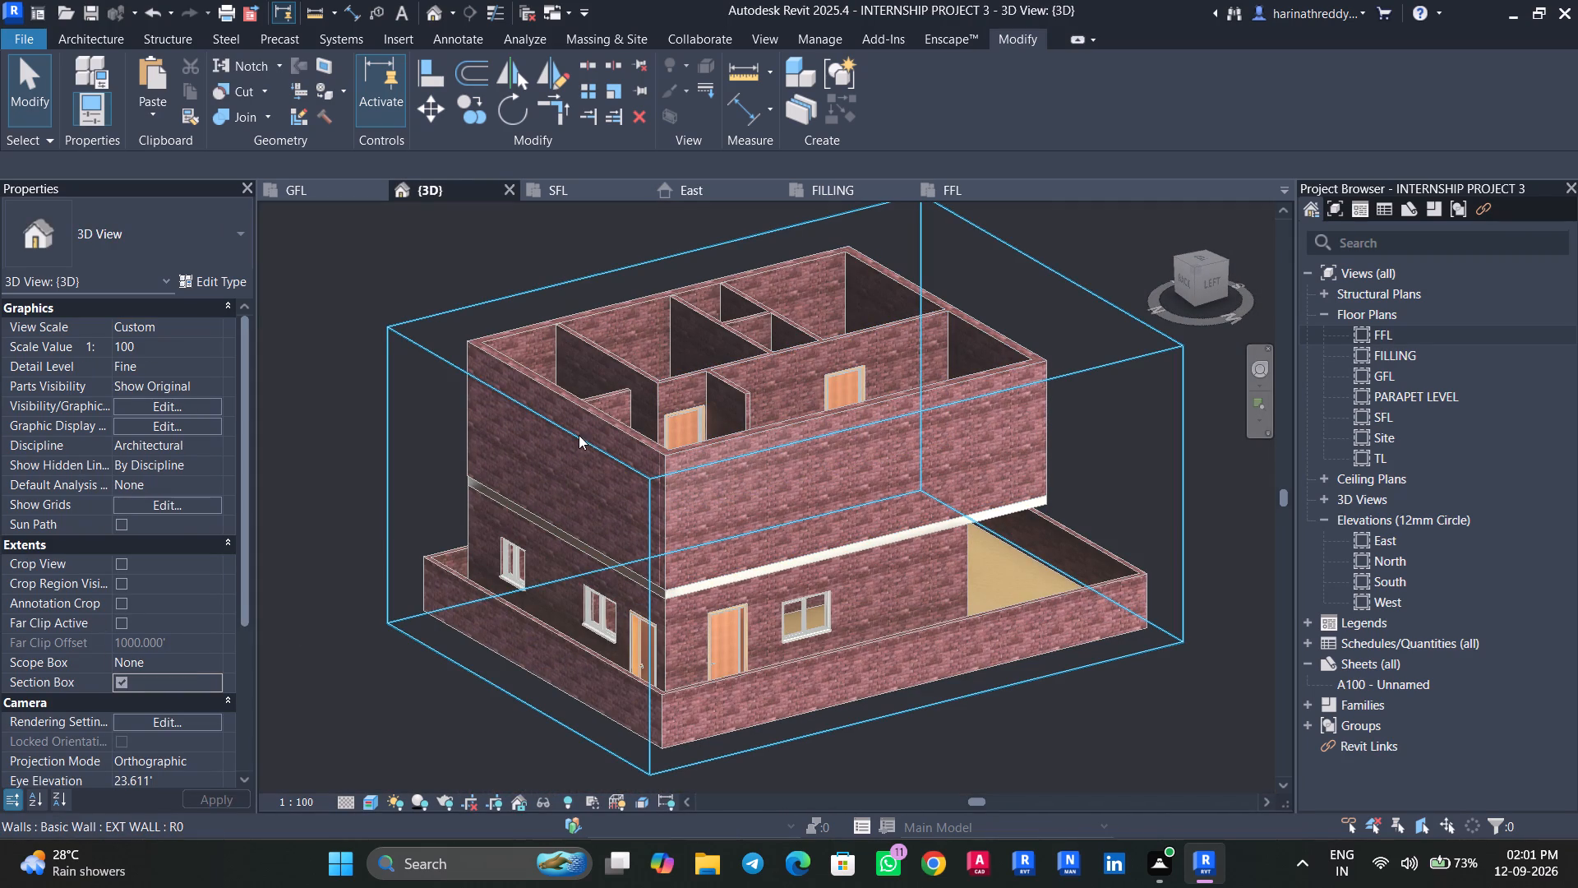
{"action": "left_click", "coordinate": [579, 435]}
{"action": "left_click_drag", "start_coordinate": [513, 553], "coordinate": [612, 540]}
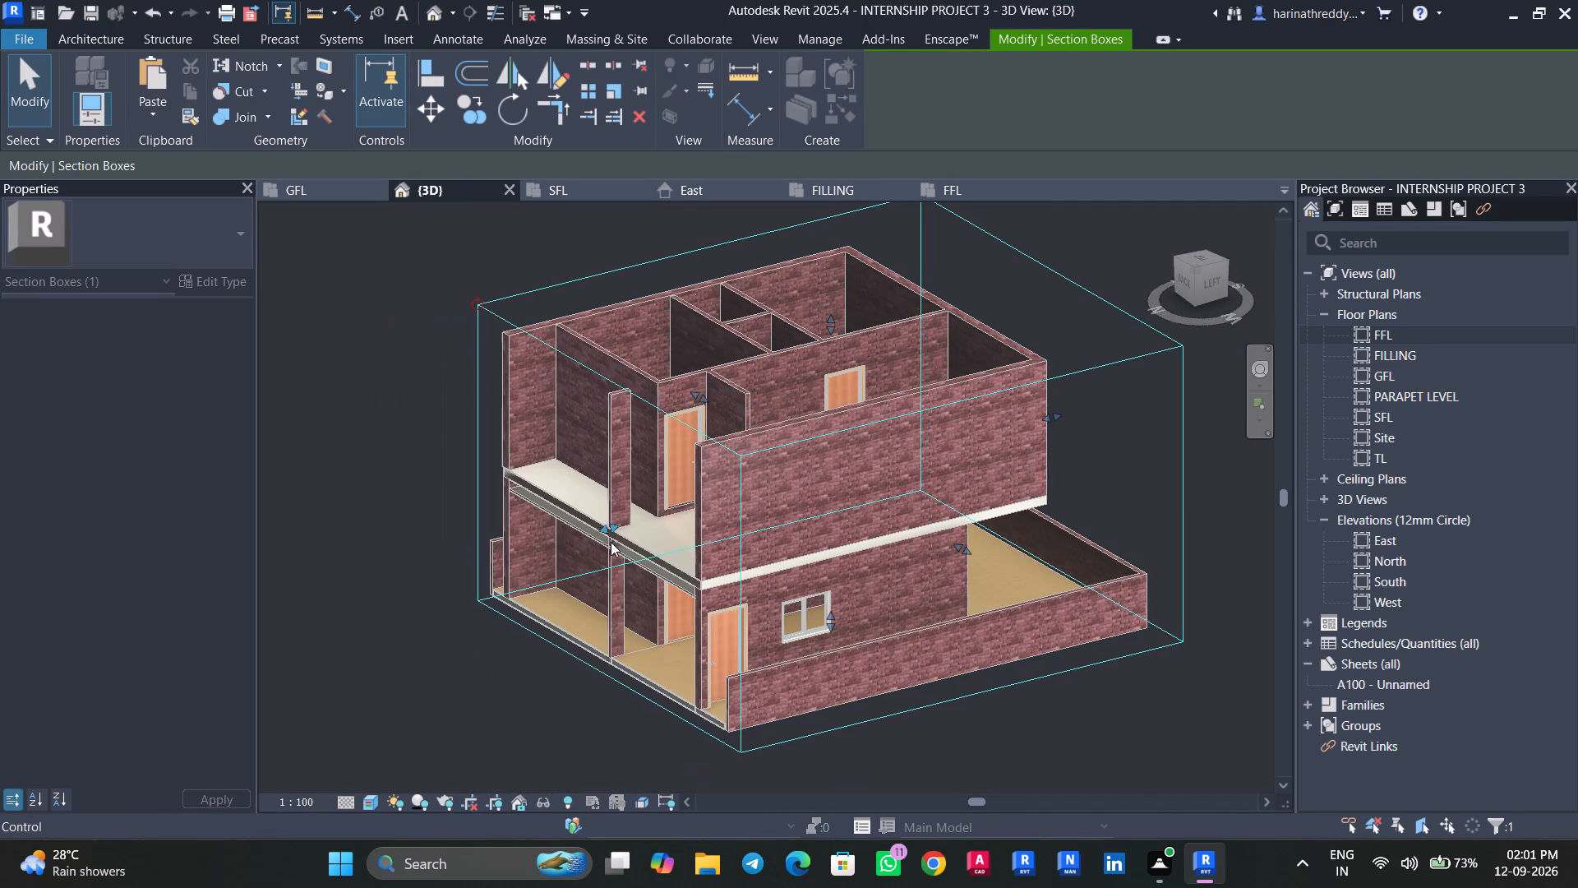
Align the end face of the GFL wall piece at the opening with the end of the FFL wall piece above.
{"action": "scroll", "coordinate": [584, 703], "scroll_direction": "up", "scroll_amount": 3, "text": "shift"}
{"action": "middle_click_drag", "start_coordinate": [577, 692], "coordinate": [542, 611]}
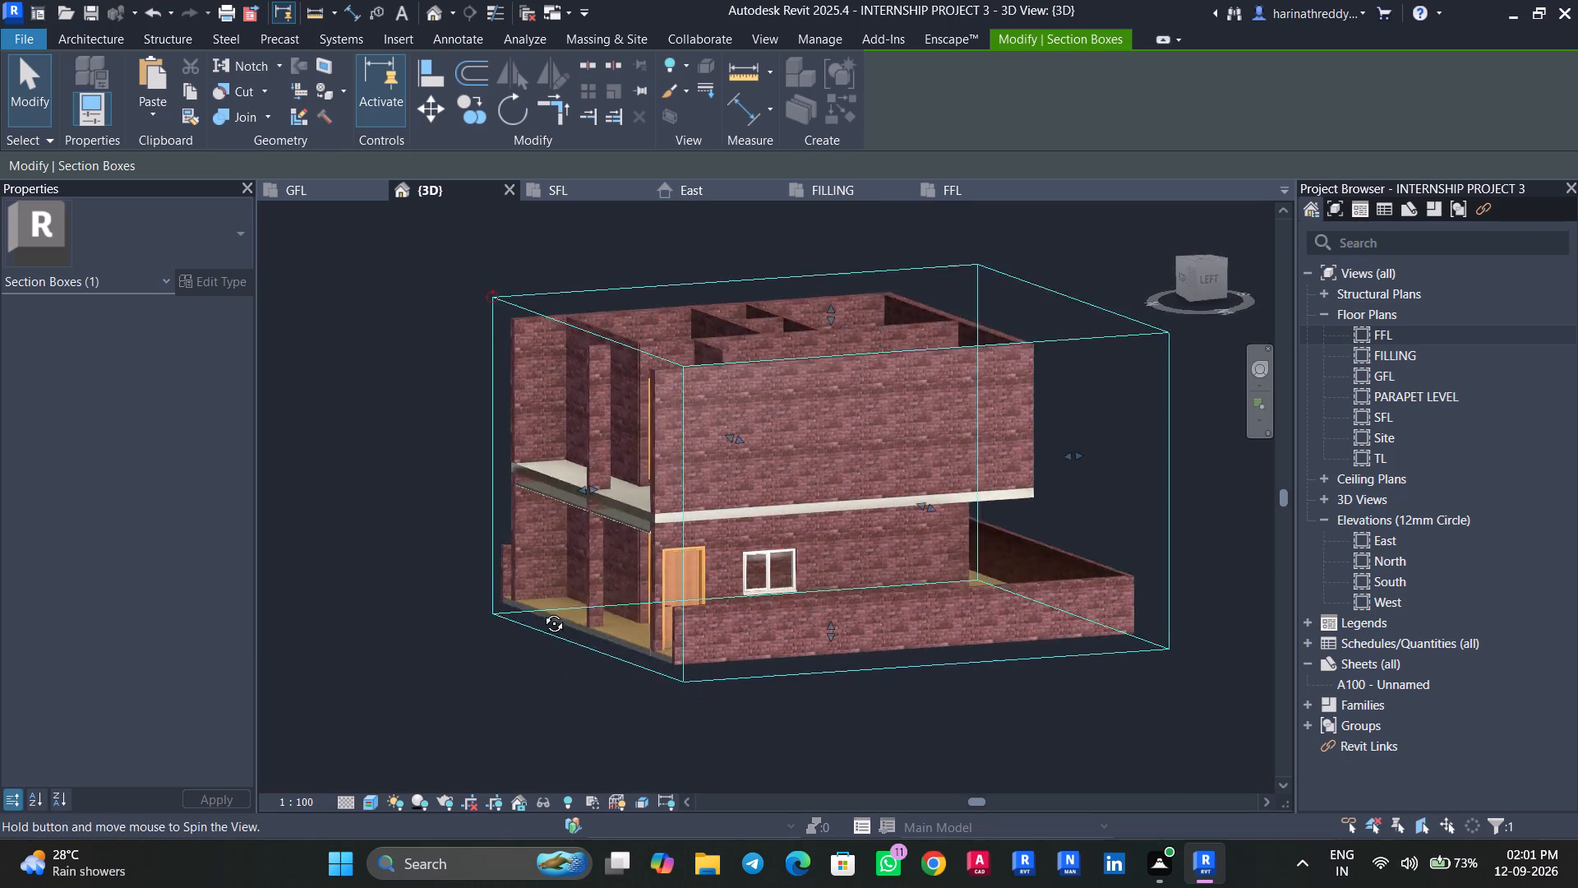
{"action": "middle_click_drag", "start_coordinate": [542, 611], "coordinate": [528, 576]}
{"action": "scroll", "coordinate": [528, 576], "scroll_direction": "up", "scroll_amount": 9}
{"action": "key", "text": "Escape"}
{"action": "middle_click_drag", "start_coordinate": [528, 572], "coordinate": [535, 600]}
{"action": "left_click", "coordinate": [744, 489]}
{"action": "middle_click_drag", "start_coordinate": [744, 493], "coordinate": [736, 563], "text": "shift"}
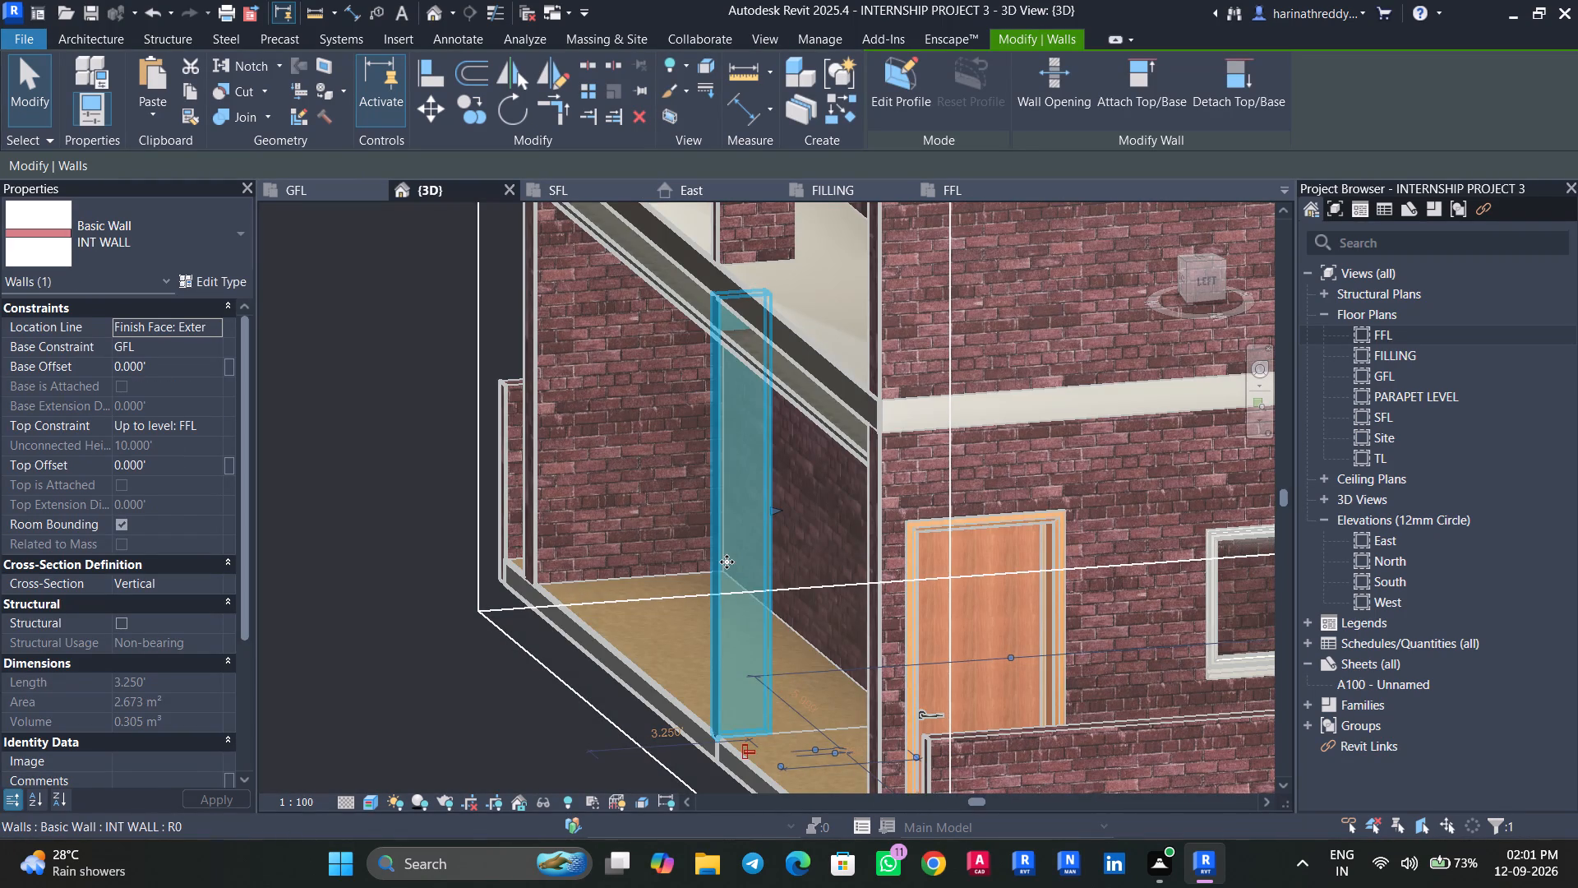
{"action": "key", "text": "Escape"}
{"action": "key", "text": "Escape"}
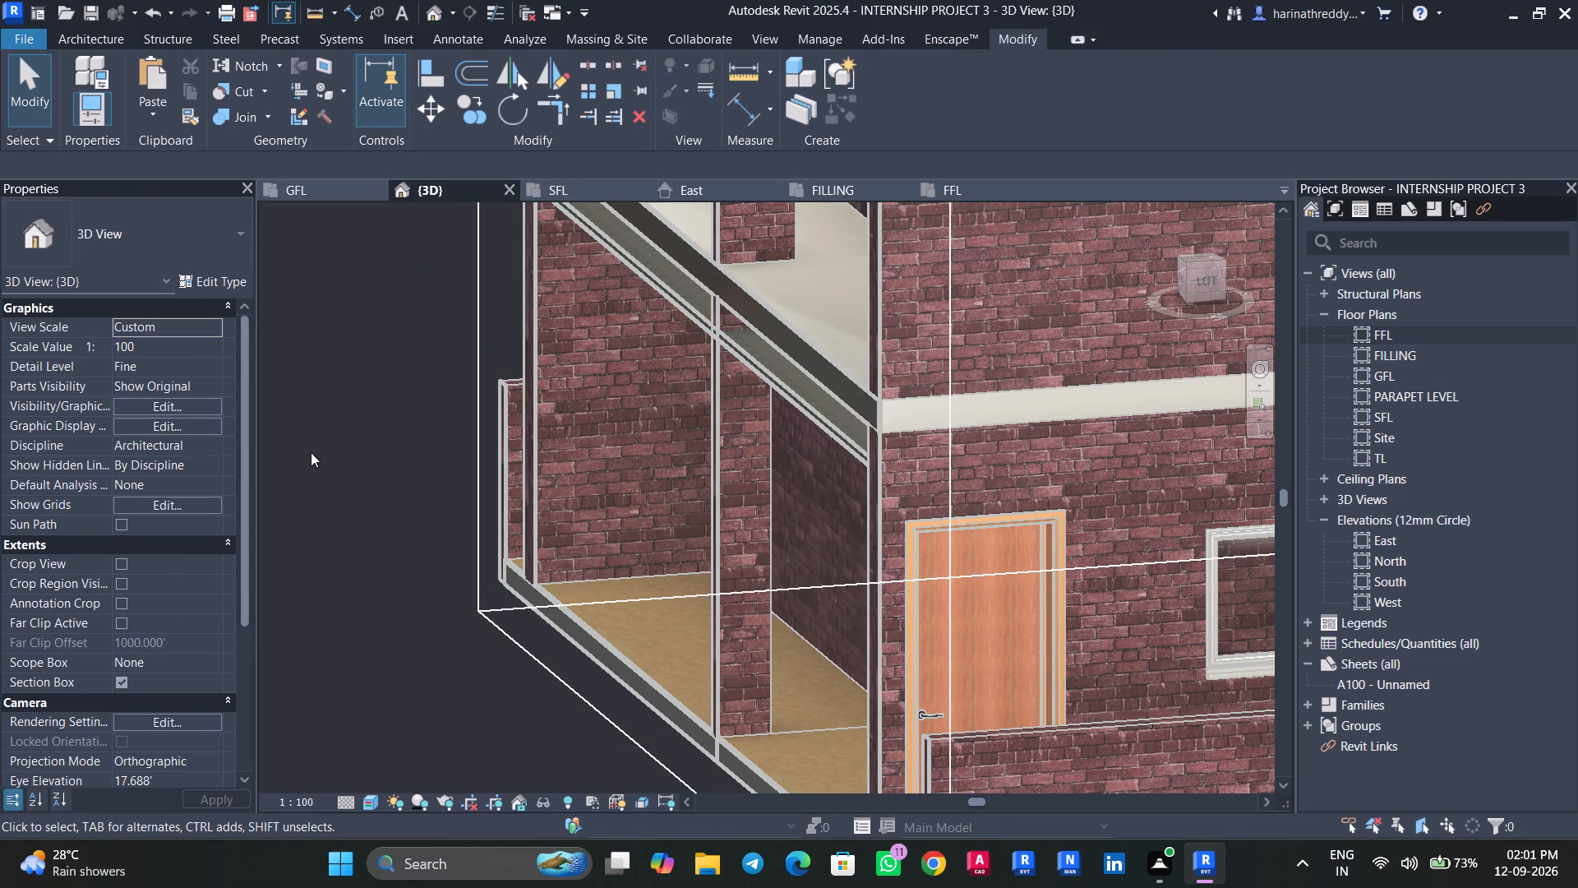
{"action": "type", "text": "al"}
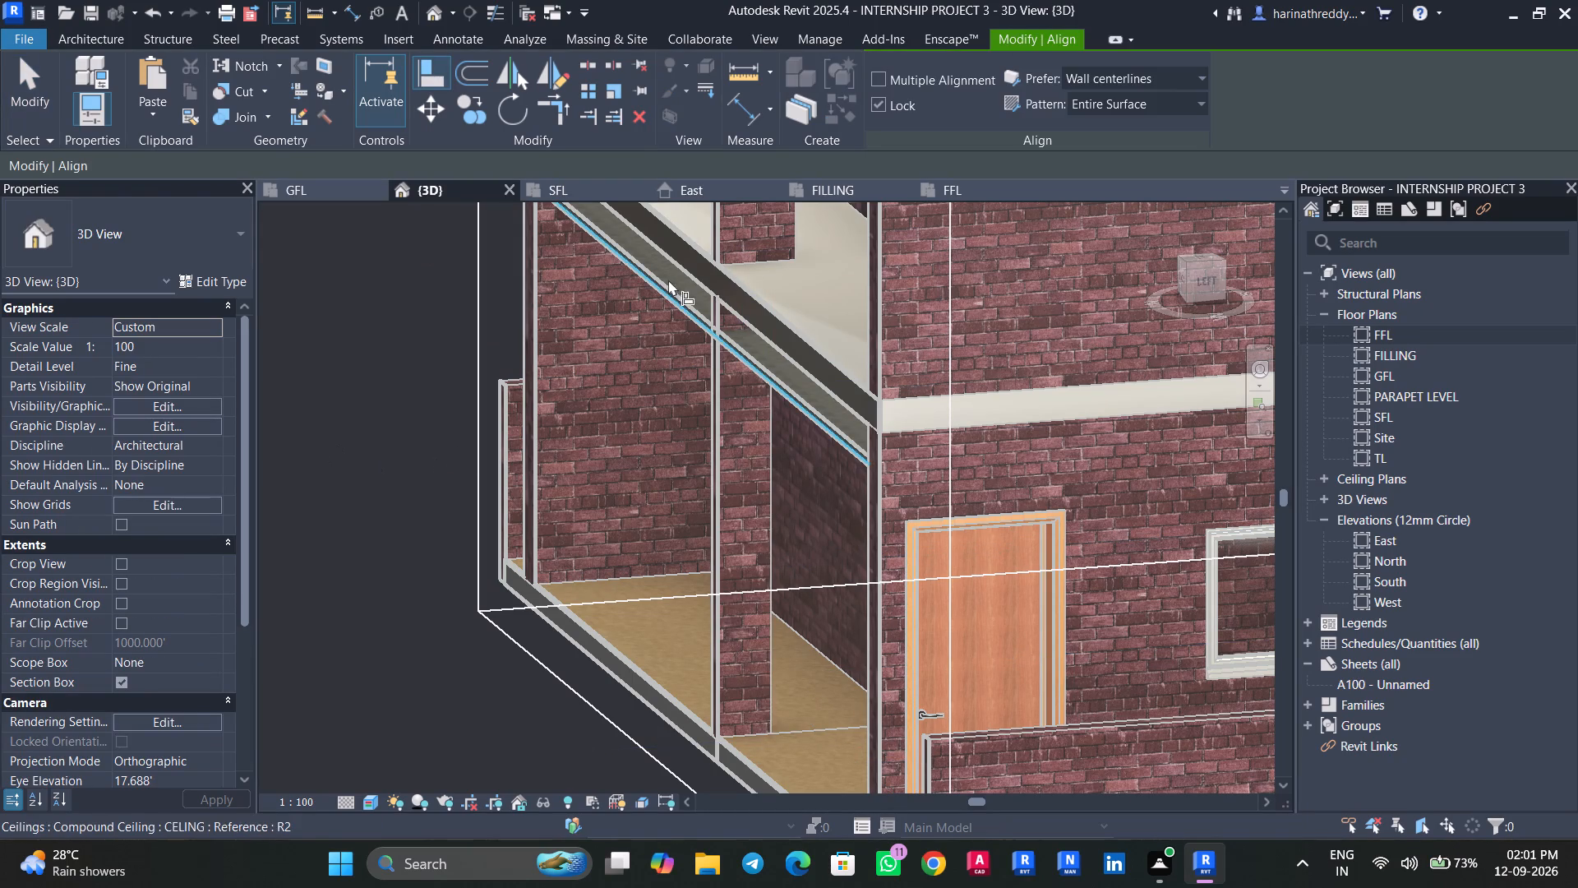
{"action": "left_click", "coordinate": [792, 219]}
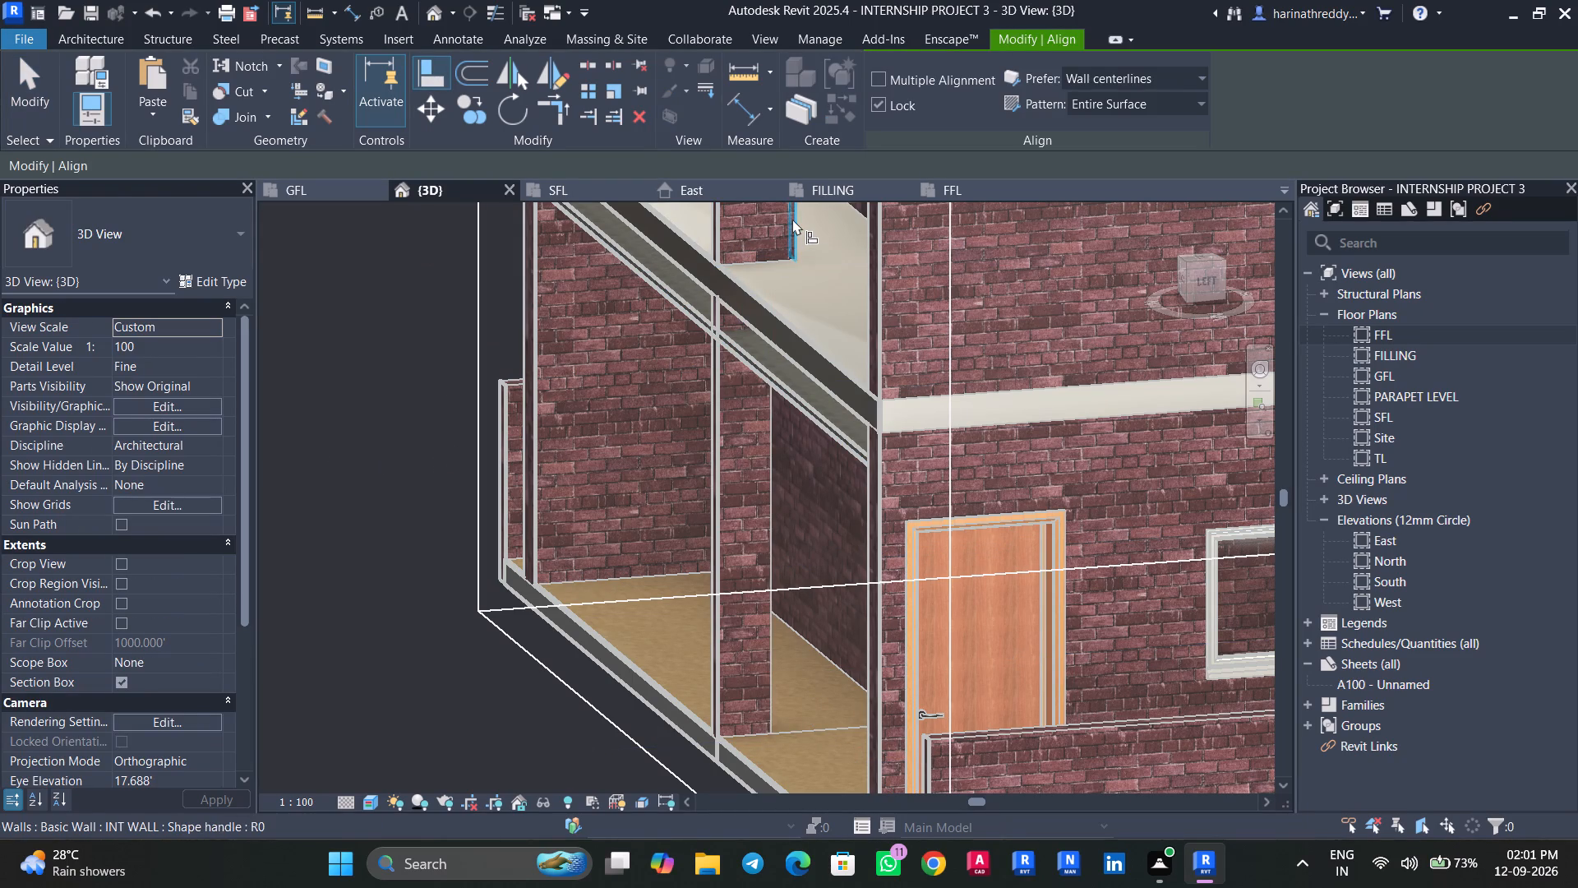
{"action": "left_click", "coordinate": [768, 459]}
{"action": "key", "text": "Escape"}
{"action": "key", "text": "Escape"}
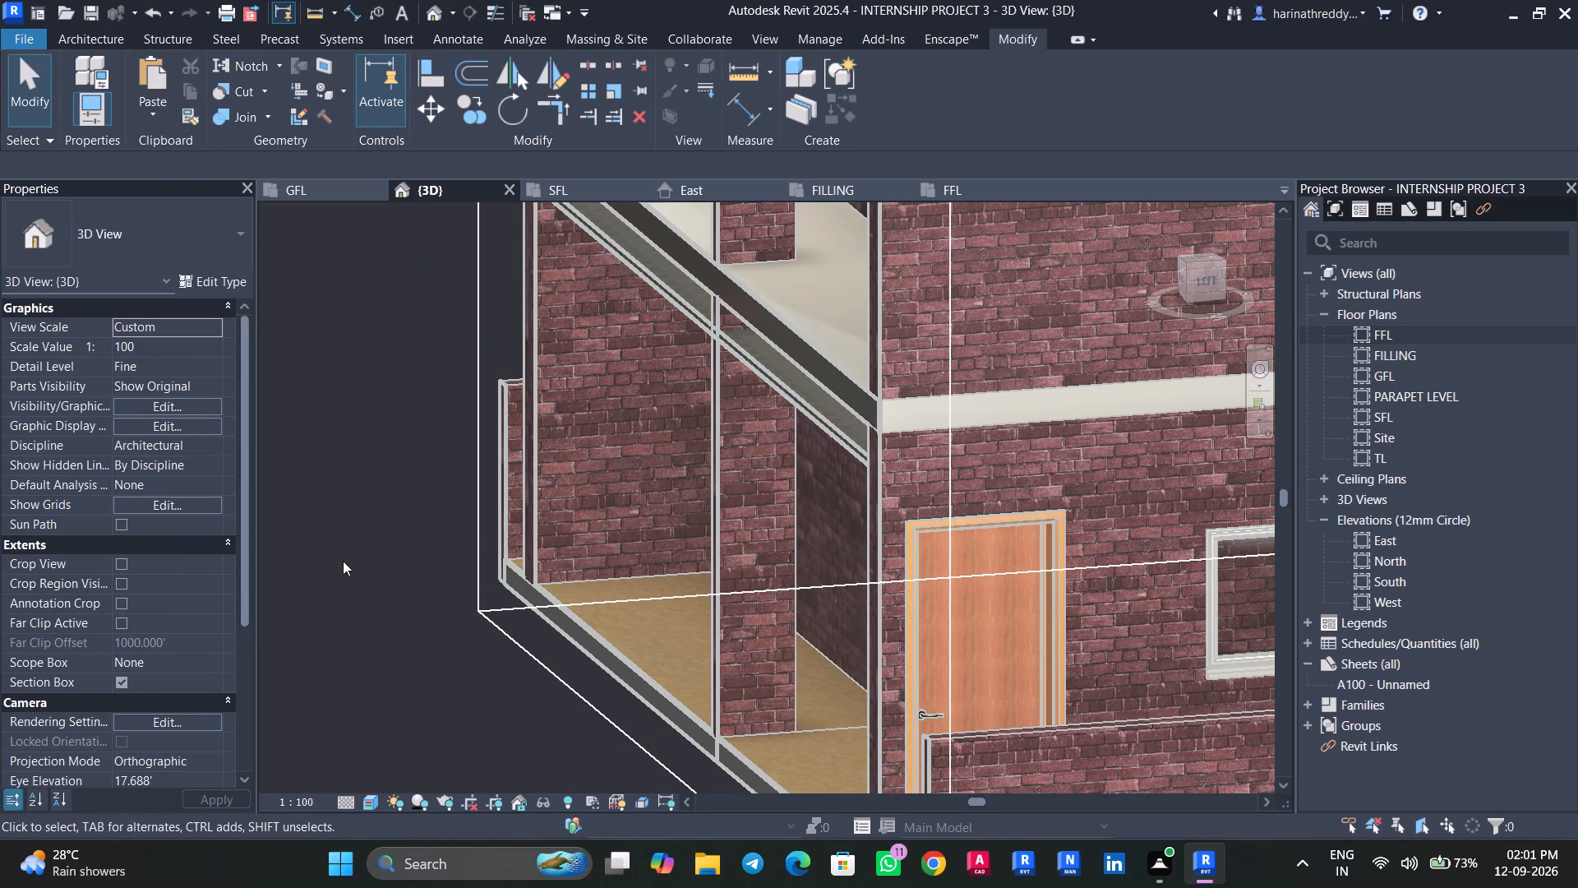
Pull the cut side of the section box back outward beyond the house so the whole model is included.
{"action": "scroll", "coordinate": [343, 561], "scroll_direction": "down", "scroll_amount": 6}
{"action": "scroll", "coordinate": [343, 561], "scroll_direction": "up", "scroll_amount": 1}
{"action": "scroll", "coordinate": [343, 561], "scroll_direction": "down", "scroll_amount": 1}
{"action": "middle_click_drag", "start_coordinate": [326, 573], "coordinate": [352, 646], "text": "shift"}
{"action": "scroll", "coordinate": [352, 646], "scroll_direction": "down", "scroll_amount": 7}
{"action": "key", "text": "Escape"}
{"action": "key", "text": "Escape"}
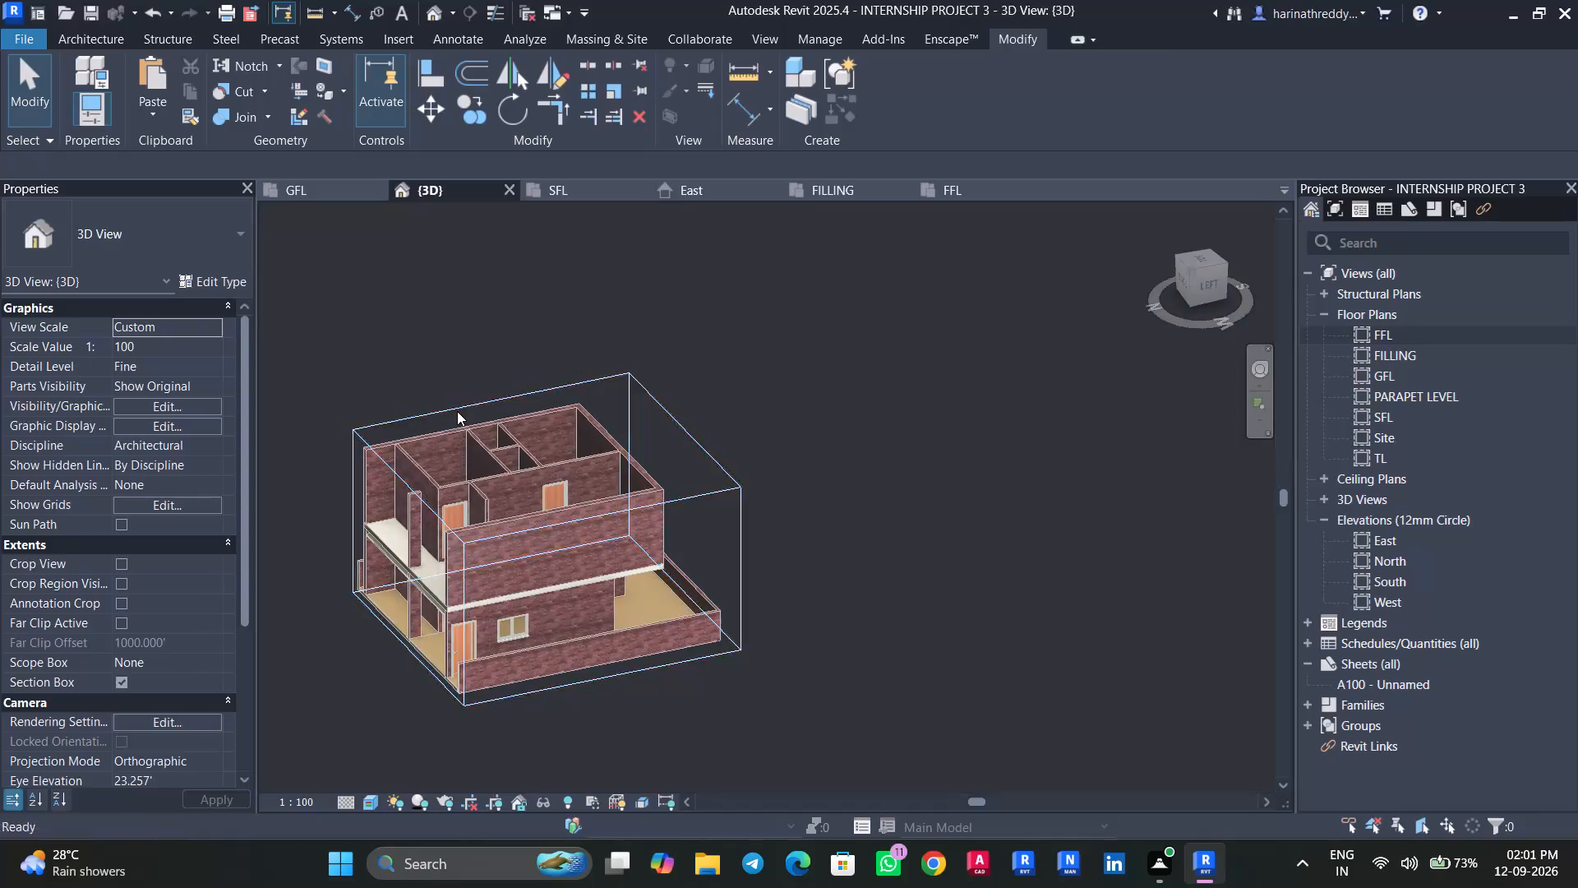
{"action": "left_click", "coordinate": [457, 411]}
{"action": "left_click_drag", "start_coordinate": [407, 569], "coordinate": [367, 580]}
{"action": "left_click_drag", "start_coordinate": [366, 580], "coordinate": [344, 580]}
{"action": "key", "text": "Escape"}
From the top view, set the length of the FFL wall piece beside the opening to 3'.
{"action": "scroll", "coordinate": [615, 684], "scroll_direction": "up", "scroll_amount": 1}
{"action": "scroll", "coordinate": [615, 684], "scroll_direction": "down", "scroll_amount": 1}
{"action": "scroll", "coordinate": [615, 684], "scroll_direction": "up", "scroll_amount": 3}
{"action": "middle_click_drag", "start_coordinate": [681, 685], "coordinate": [695, 860], "text": "shift"}
{"action": "scroll", "coordinate": [685, 853], "scroll_direction": "up", "scroll_amount": 1, "text": "shift"}
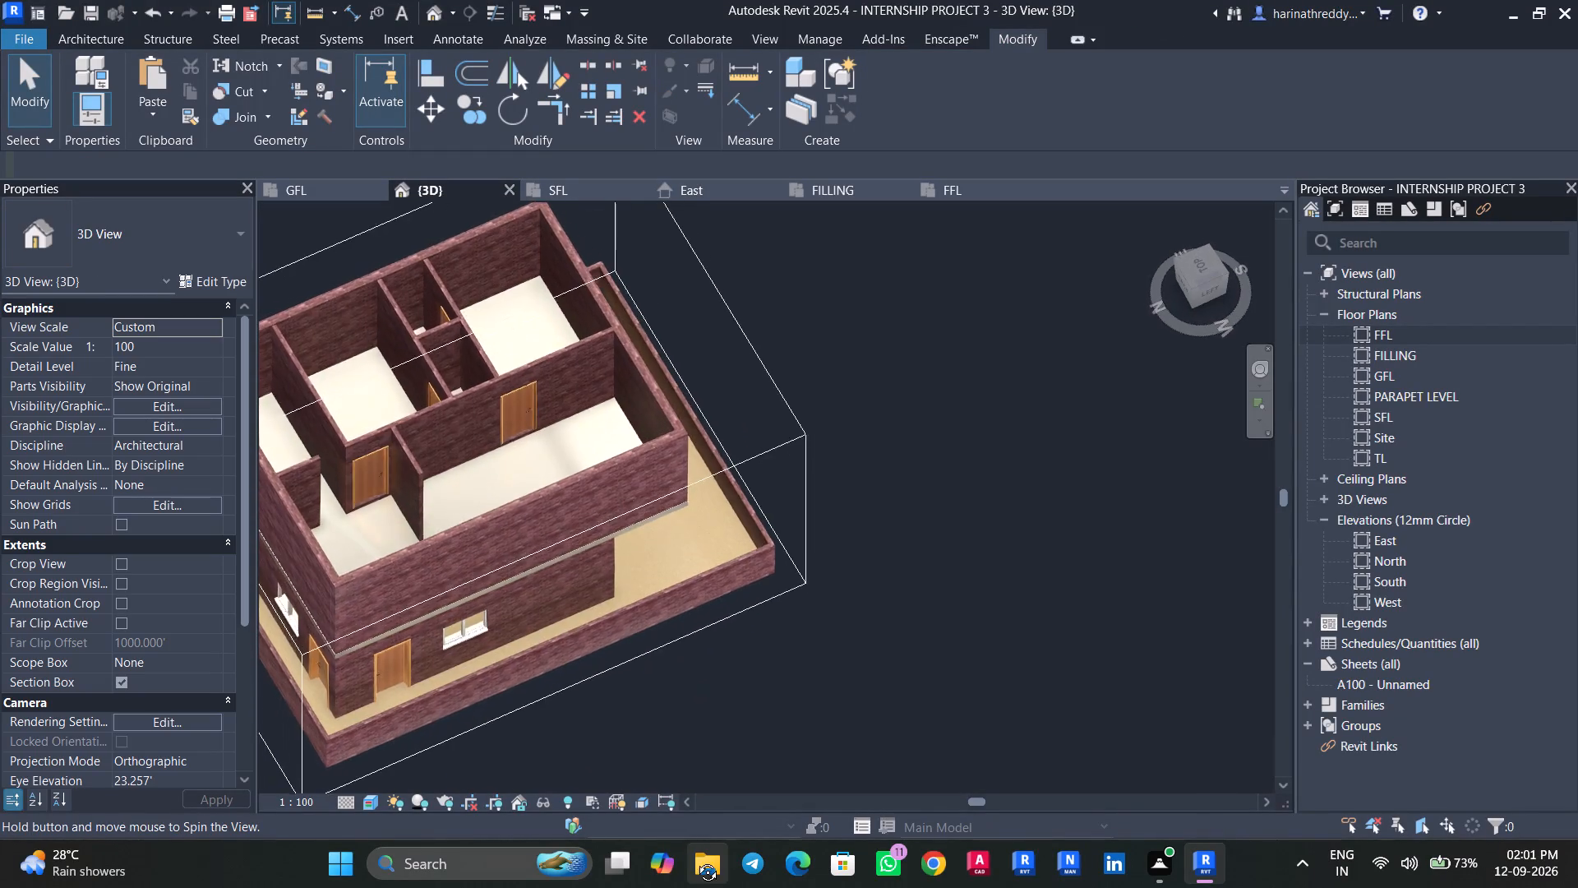
{"action": "middle_click_drag", "start_coordinate": [695, 860], "coordinate": [600, 798], "text": "shift"}
{"action": "left_click", "coordinate": [1189, 266]}
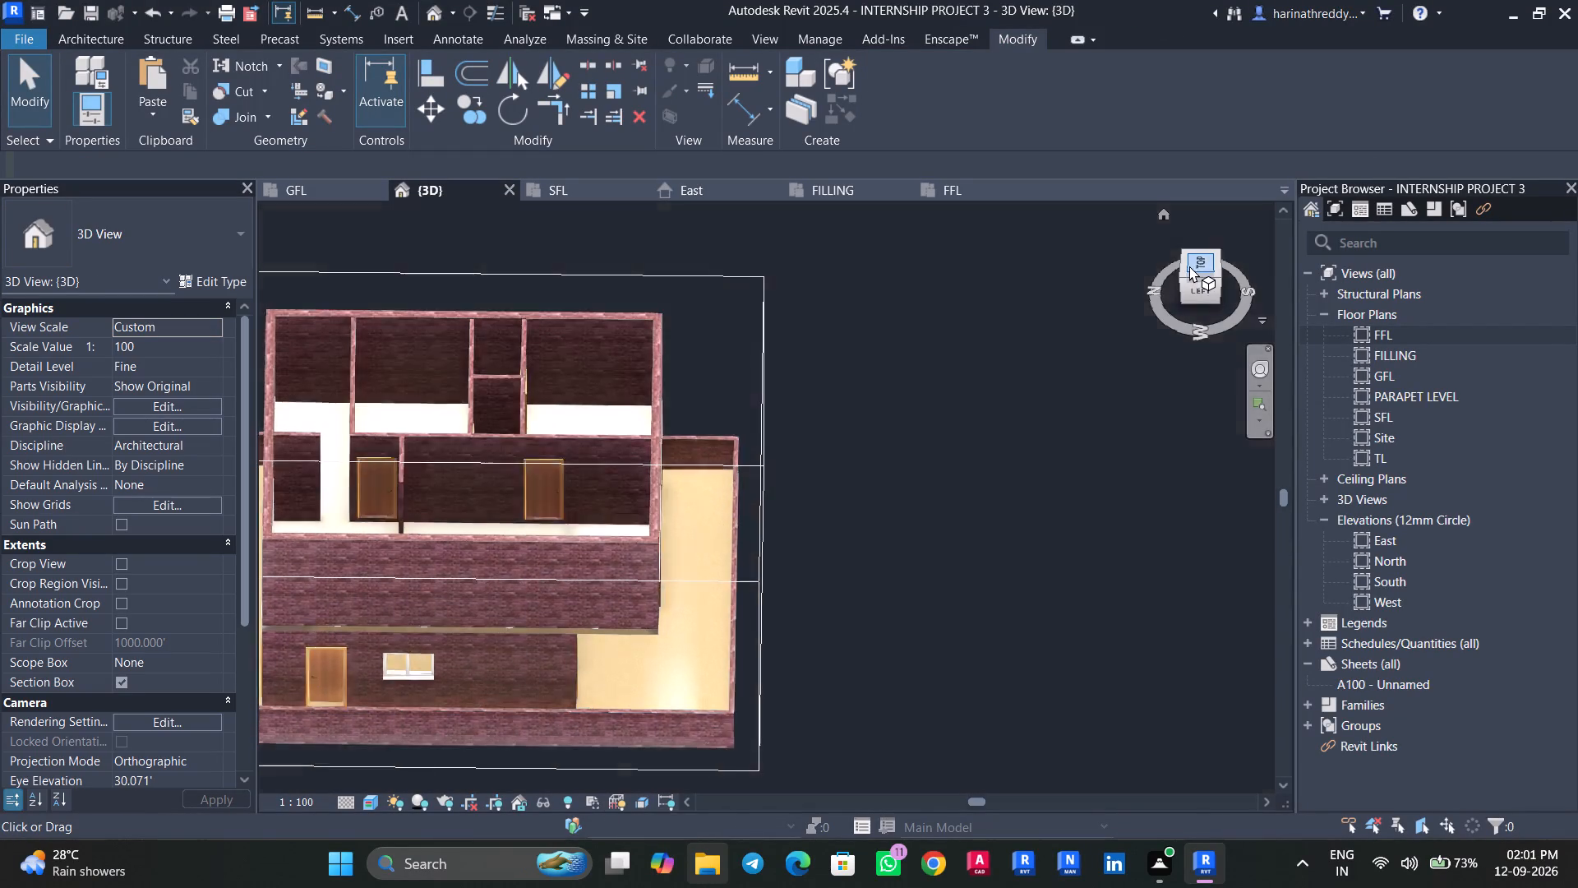
{"action": "left_click", "coordinate": [614, 501]}
{"action": "scroll", "coordinate": [612, 500], "scroll_direction": "up", "scroll_amount": 2}
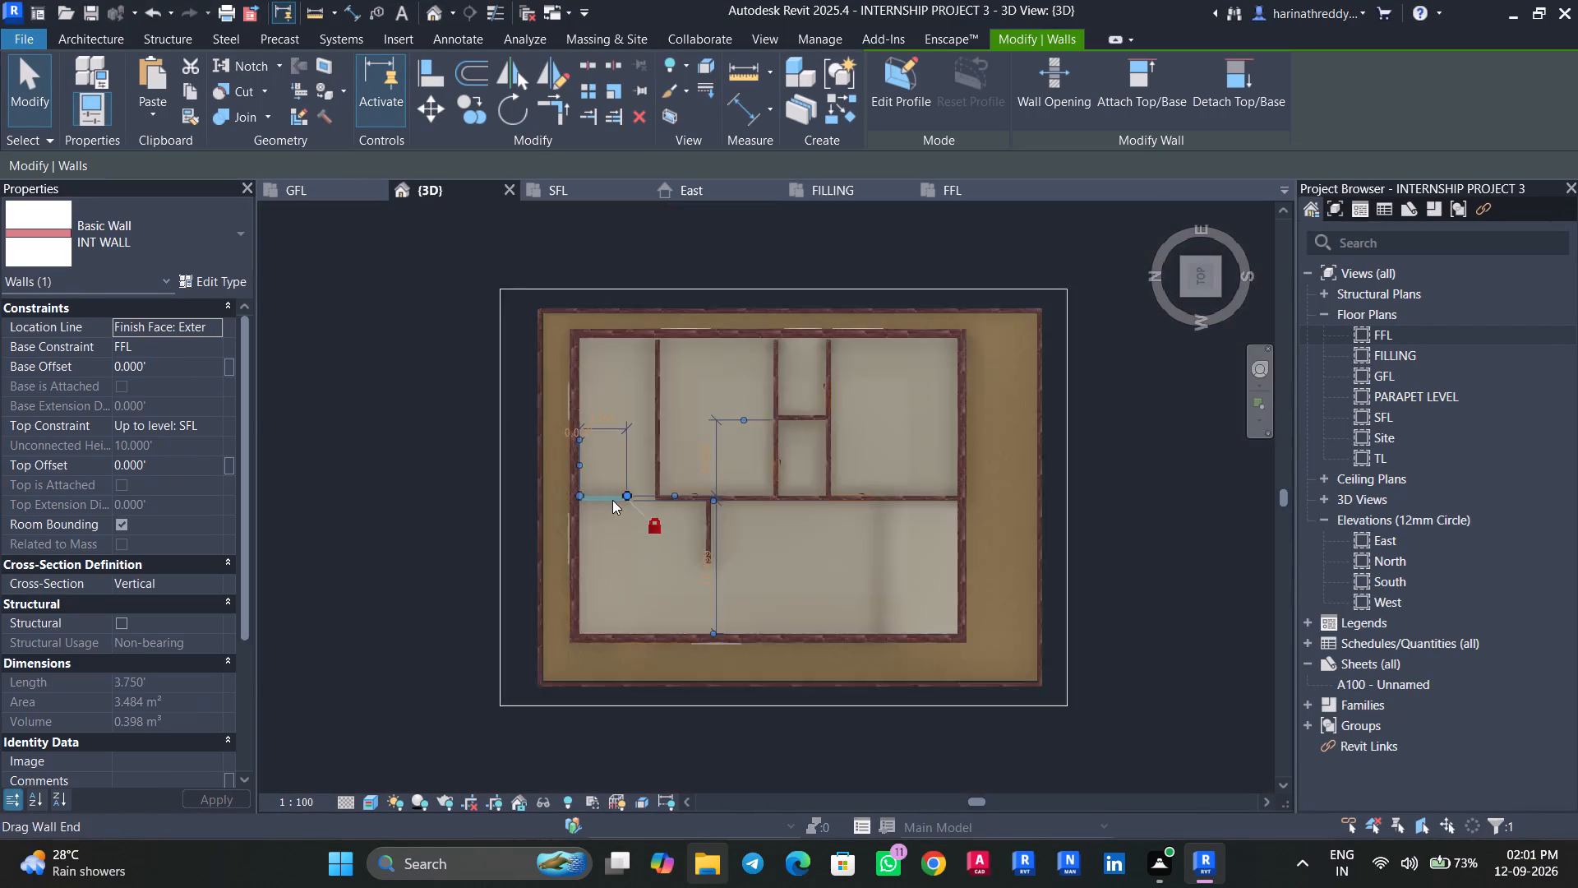
{"action": "scroll", "coordinate": [612, 500], "scroll_direction": "up", "scroll_amount": 3}
{"action": "scroll", "coordinate": [612, 499], "scroll_direction": "down", "scroll_amount": 1}
{"action": "scroll", "coordinate": [612, 499], "scroll_direction": "up", "scroll_amount": 2}
{"action": "scroll", "coordinate": [612, 498], "scroll_direction": "down", "scroll_amount": 1}
{"action": "scroll", "coordinate": [612, 498], "scroll_direction": "up", "scroll_amount": 2}
{"action": "left_click", "coordinate": [597, 316]}
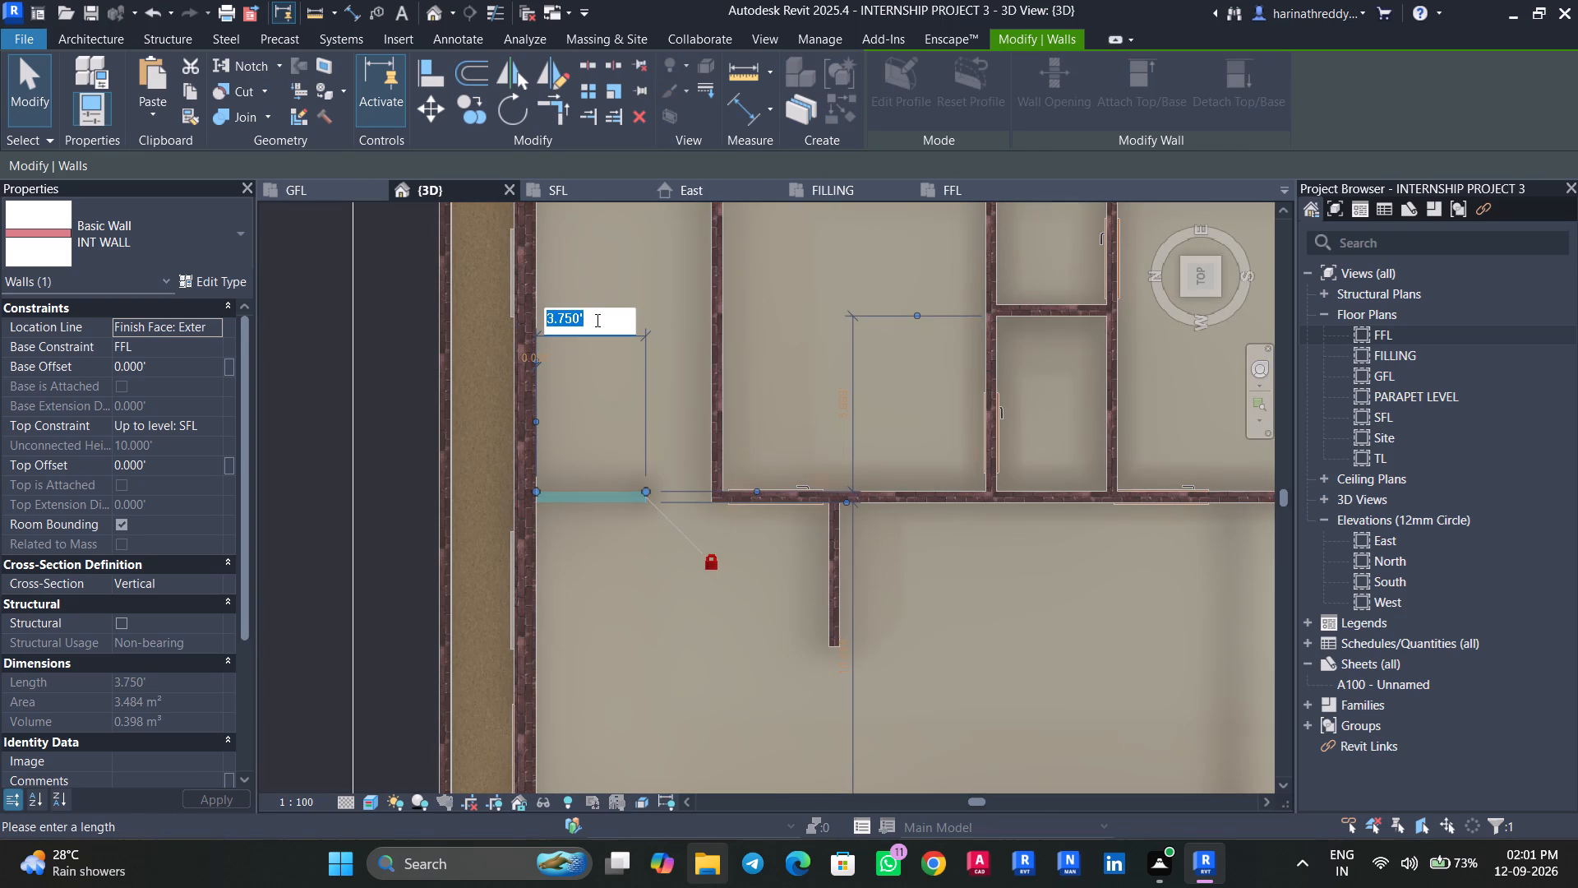
{"action": "type", "text": "3'"}
{"action": "key", "text": "Return"}
{"action": "key", "text": "Escape"}
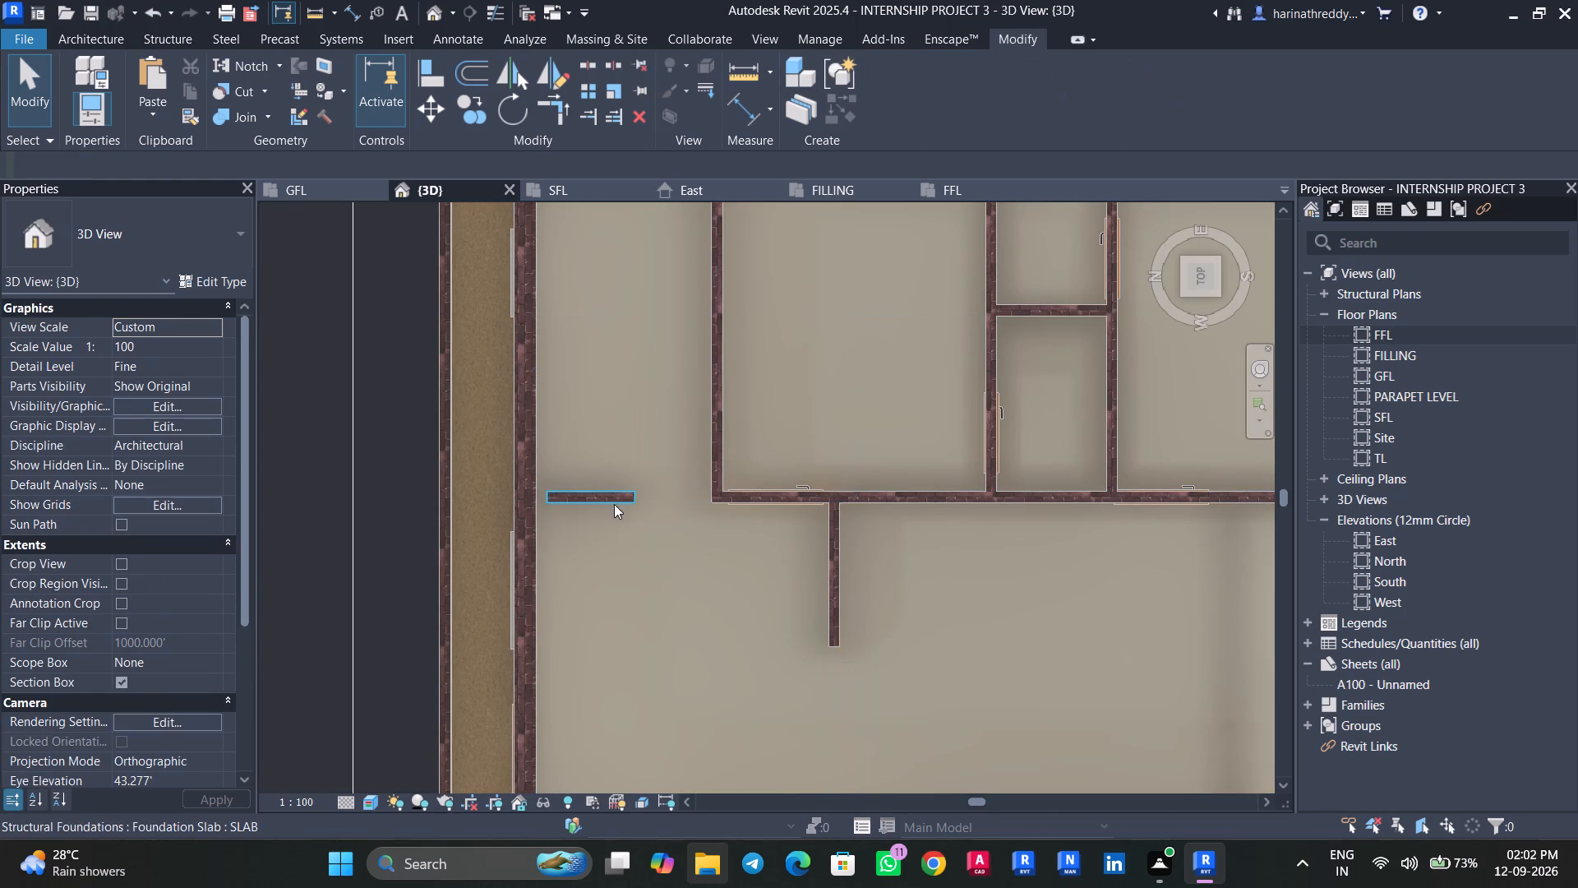
Extend the detached end of the short FFL wall piece back to the exterior wall.
{"action": "left_click", "coordinate": [611, 498]}
{"action": "key", "text": "Escape"}
{"action": "left_click", "coordinate": [556, 496]}
{"action": "key", "text": "Escape"}
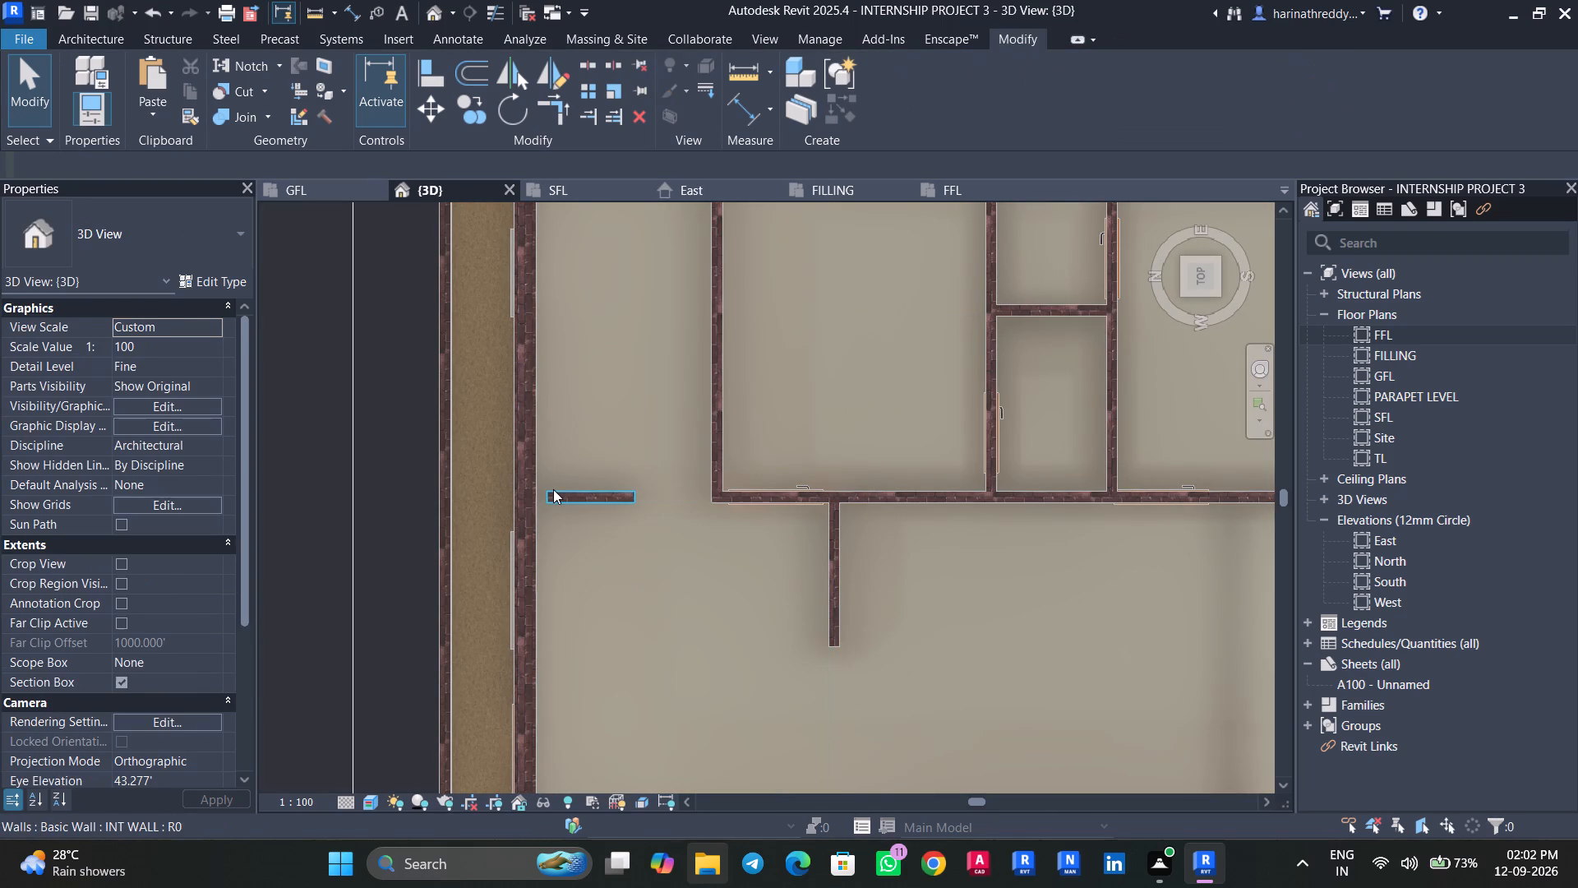
{"action": "scroll", "coordinate": [554, 493], "scroll_direction": "up", "scroll_amount": 4}
{"action": "left_click", "coordinate": [556, 493]}
{"action": "key", "text": "Escape"}
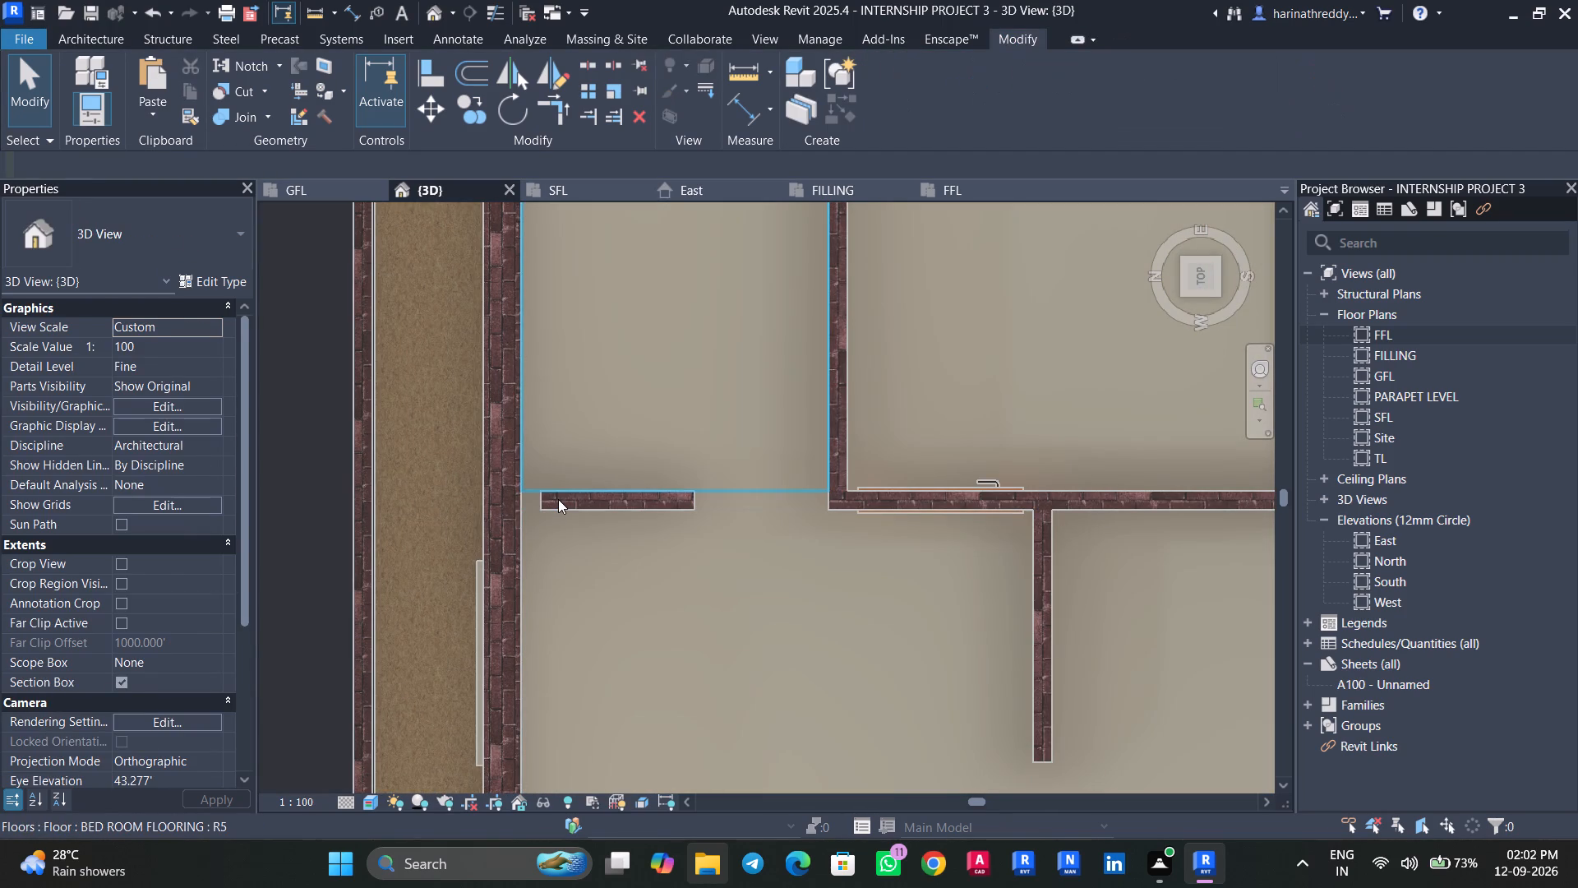
{"action": "key", "text": "Tab"}
{"action": "left_click", "coordinate": [558, 499]}
{"action": "left_click_drag", "start_coordinate": [537, 488], "coordinate": [522, 485]}
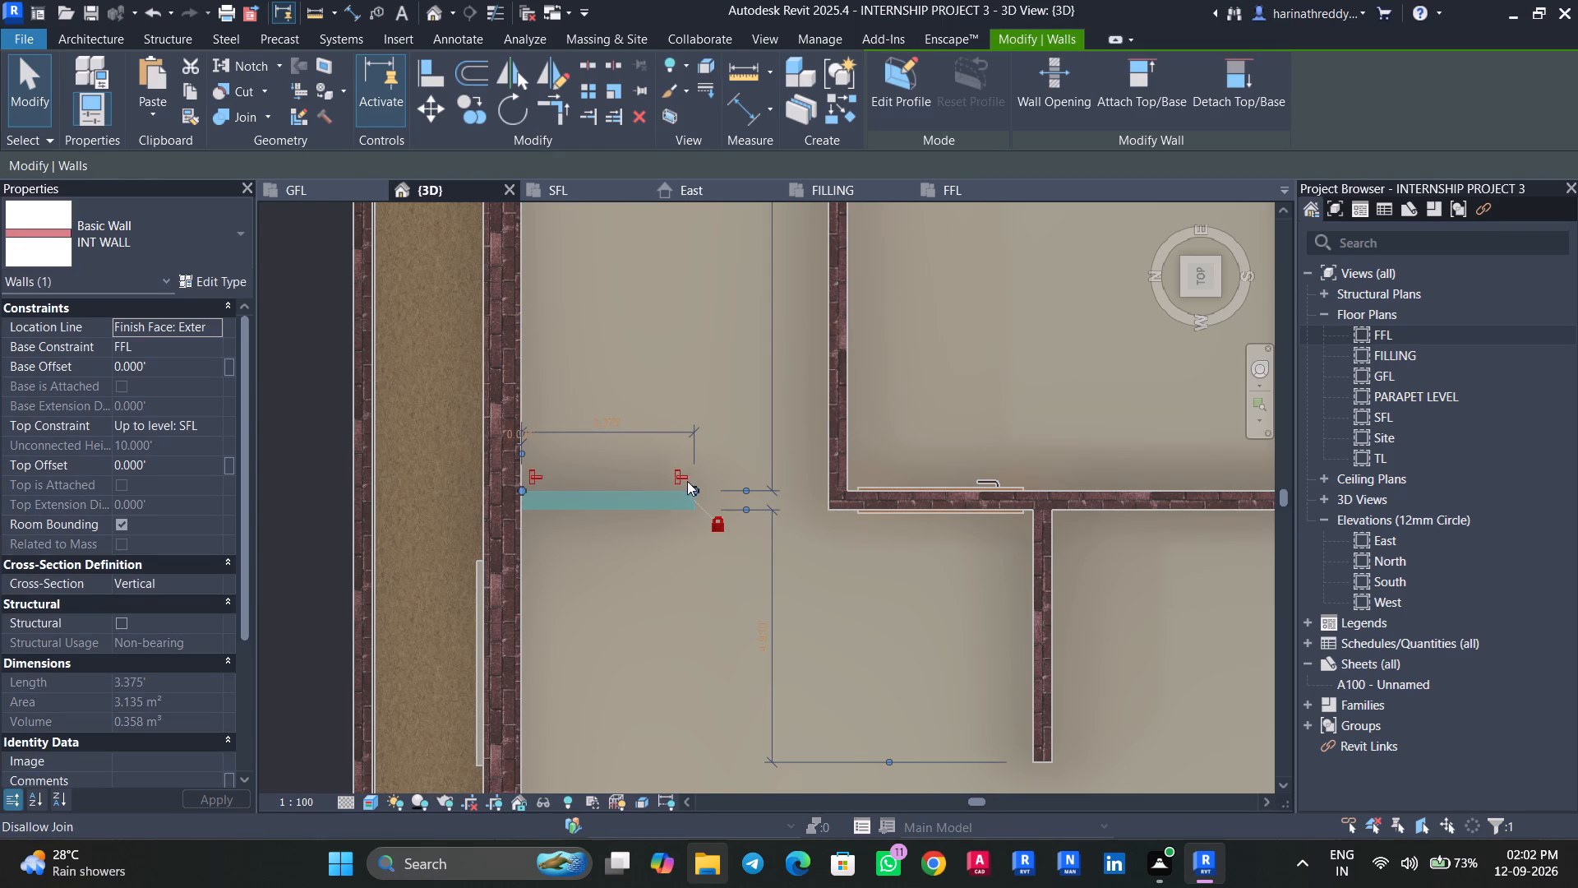
Shorten the FFL wall piece beside the opening by pulling its free end back toward the exterior wall.
{"action": "left_click_drag", "start_coordinate": [695, 488], "coordinate": [673, 489]}
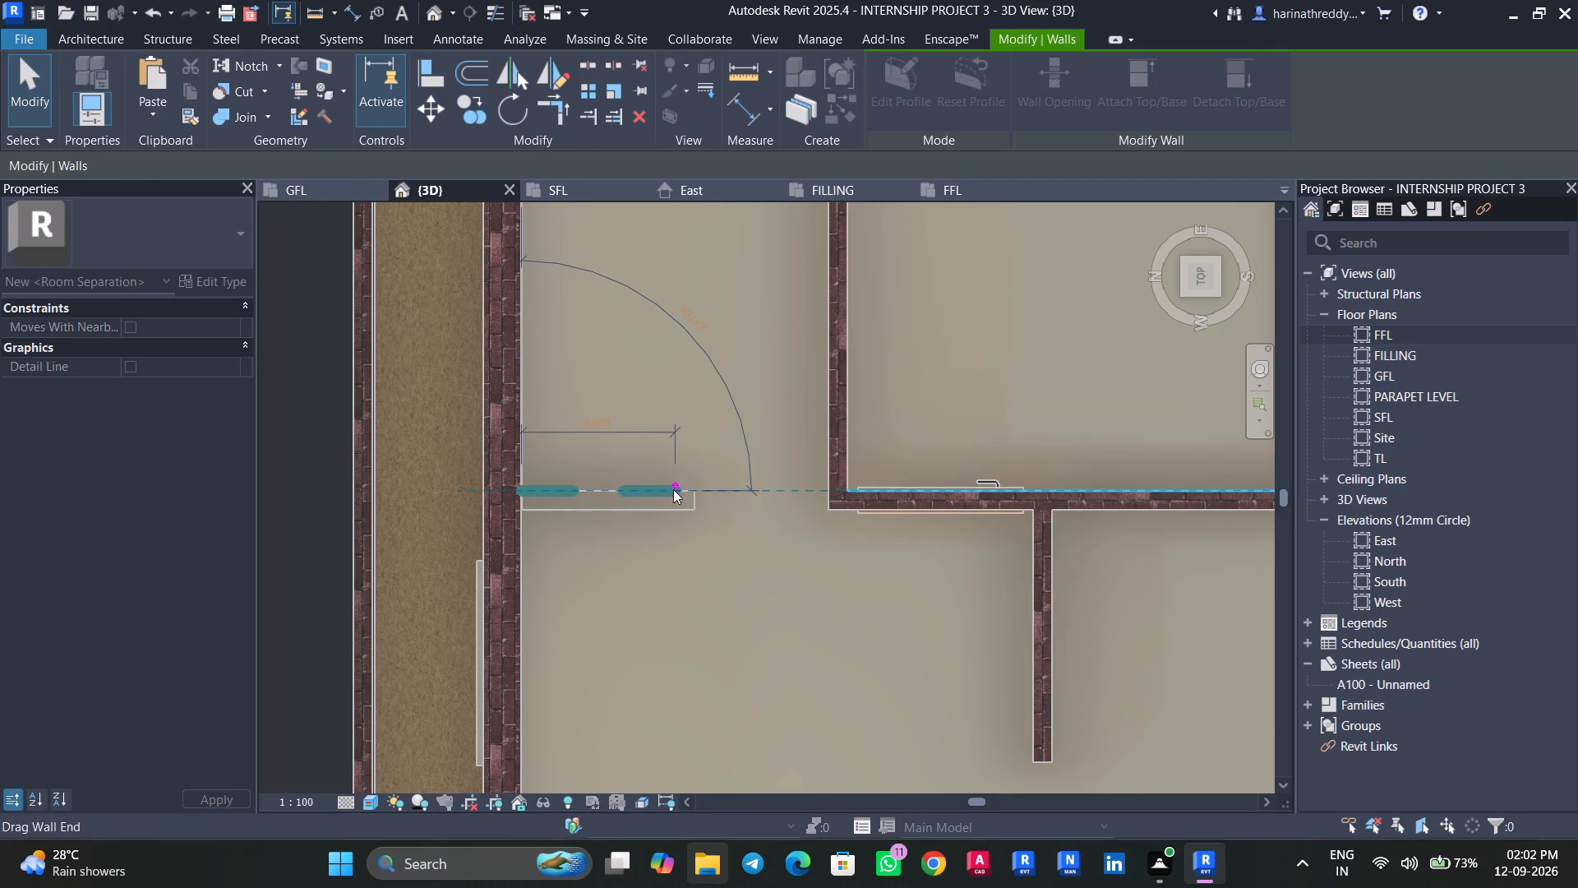
{"action": "key", "text": "Escape"}
{"action": "key", "text": "Escape"}
{"action": "scroll", "coordinate": [663, 572], "scroll_direction": "down", "scroll_amount": 7}
{"action": "middle_click_drag", "start_coordinate": [675, 613], "coordinate": [736, 417], "text": "shift"}
{"action": "key", "text": "Escape"}
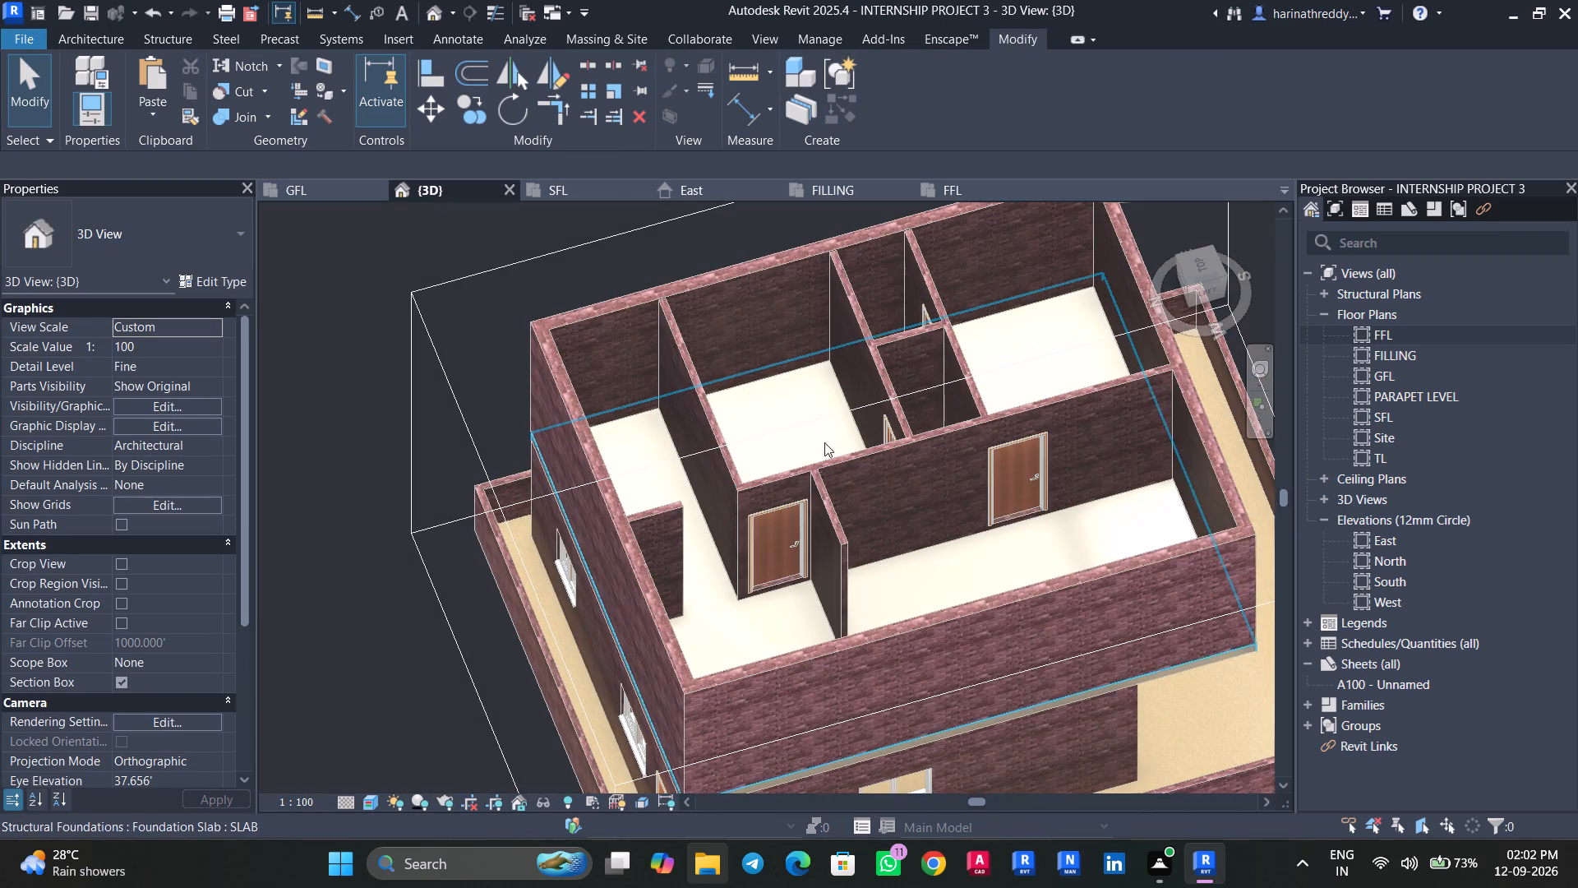
Cut the section box in past the exterior side wall and inspect the GFL and FFL wall pieces beside the opening.
{"action": "middle_click_drag", "start_coordinate": [872, 536], "coordinate": [854, 325]}
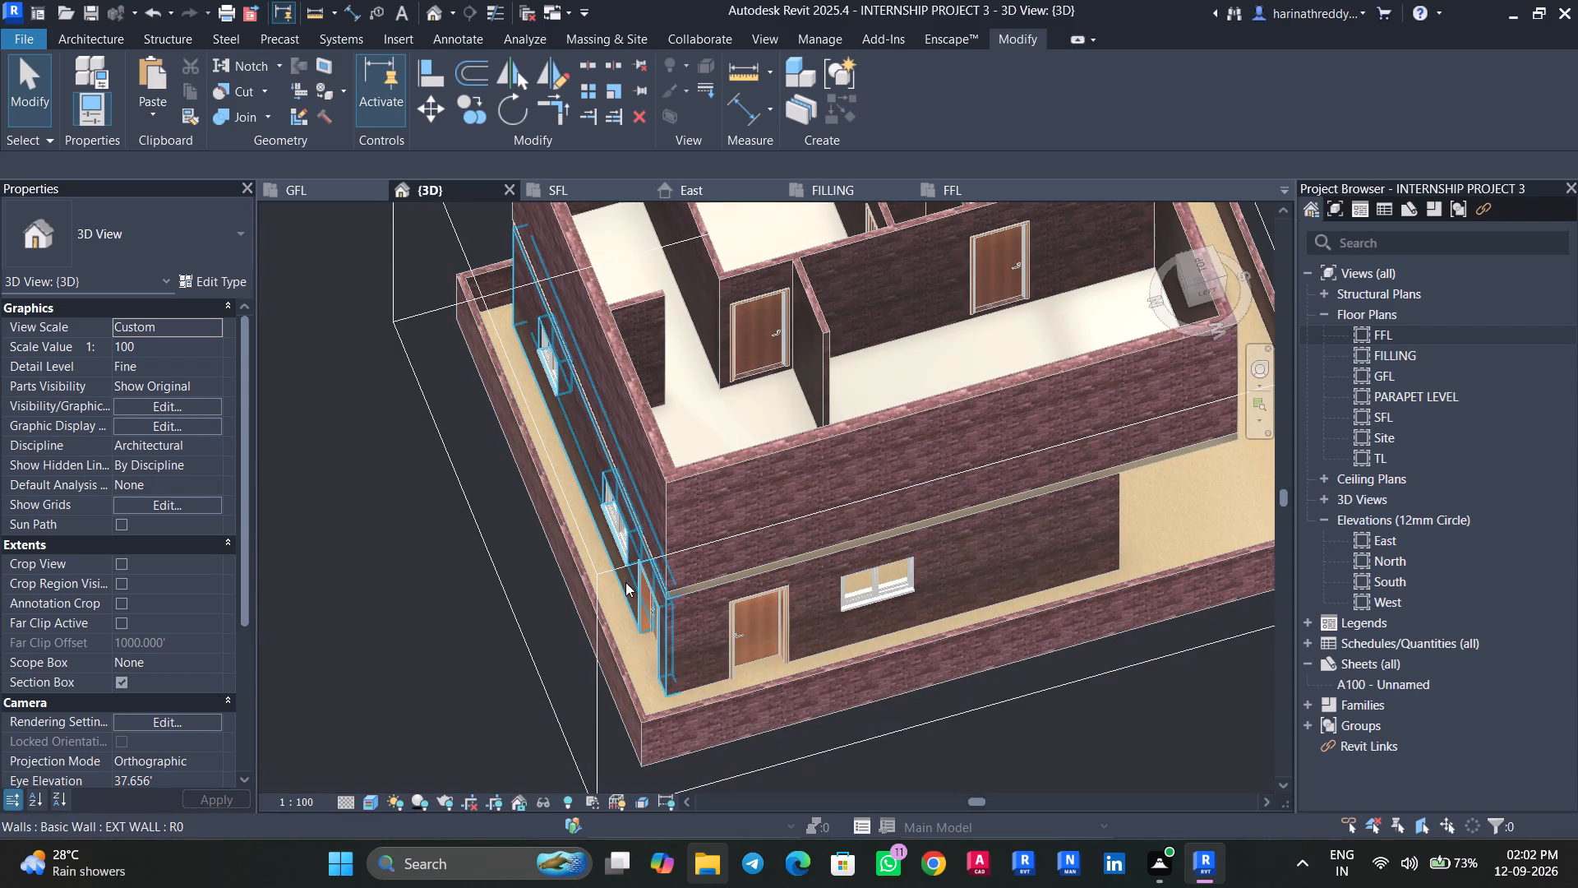
{"action": "left_click", "coordinate": [616, 572]}
{"action": "left_click_drag", "start_coordinate": [506, 439], "coordinate": [584, 438]}
{"action": "middle_click_drag", "start_coordinate": [634, 469], "coordinate": [673, 336], "text": "shift"}
{"action": "left_click_drag", "start_coordinate": [614, 423], "coordinate": [646, 416]}
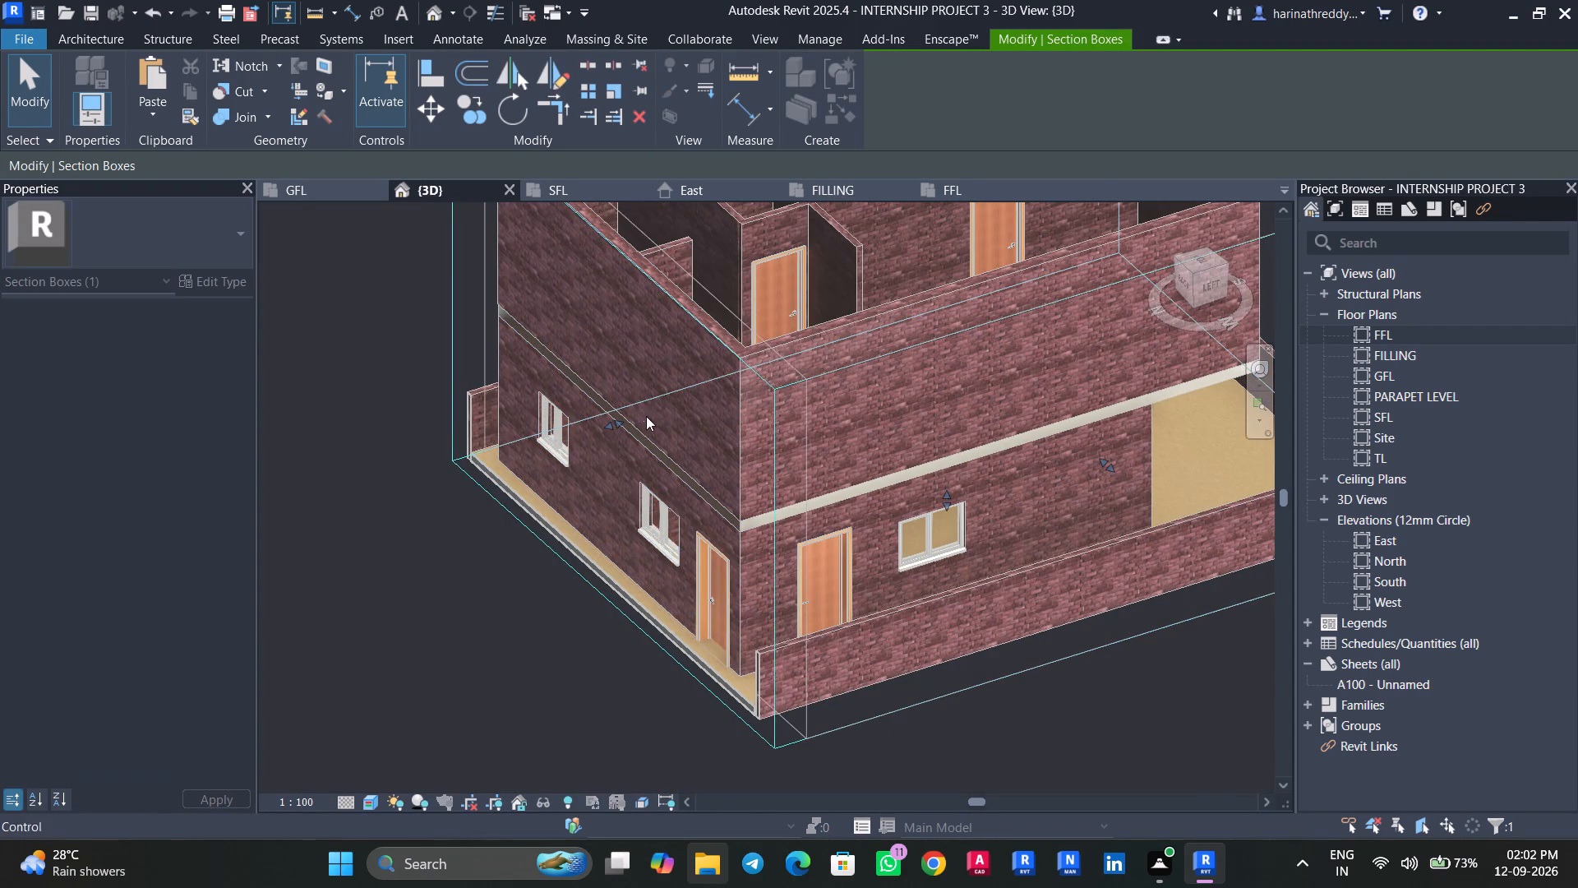
{"action": "scroll", "coordinate": [639, 471], "scroll_direction": "up", "scroll_amount": 1}
{"action": "scroll", "coordinate": [639, 471], "scroll_direction": "down", "scroll_amount": 1}
{"action": "scroll", "coordinate": [639, 472], "scroll_direction": "up", "scroll_amount": 3}
{"action": "key", "text": "Escape"}
{"action": "left_click", "coordinate": [660, 511]}
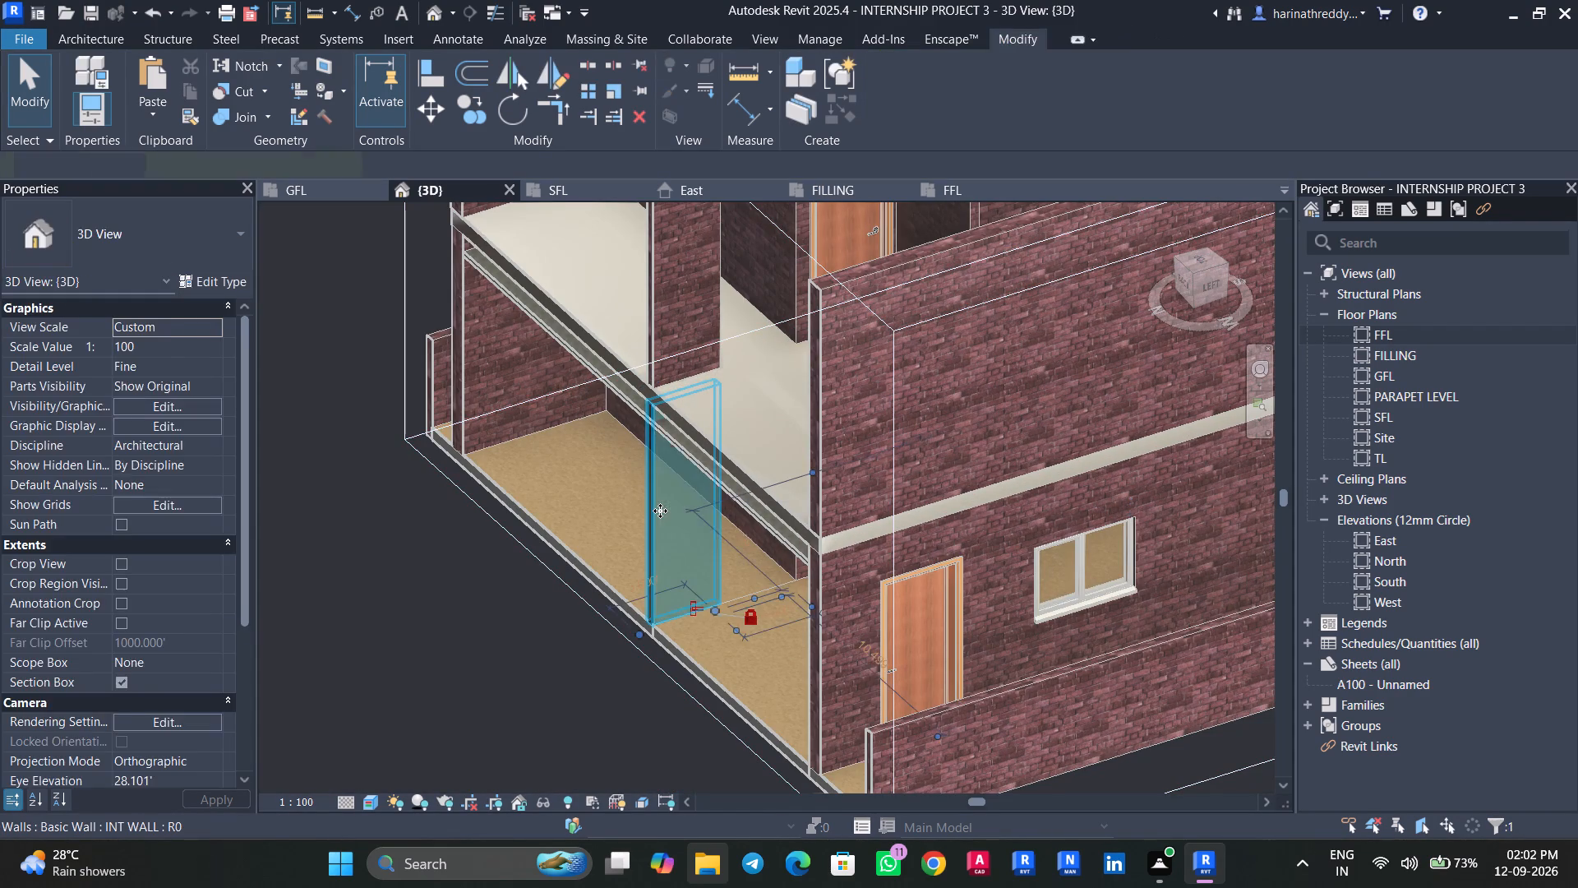
{"action": "scroll", "coordinate": [660, 511], "scroll_direction": "up", "scroll_amount": 4}
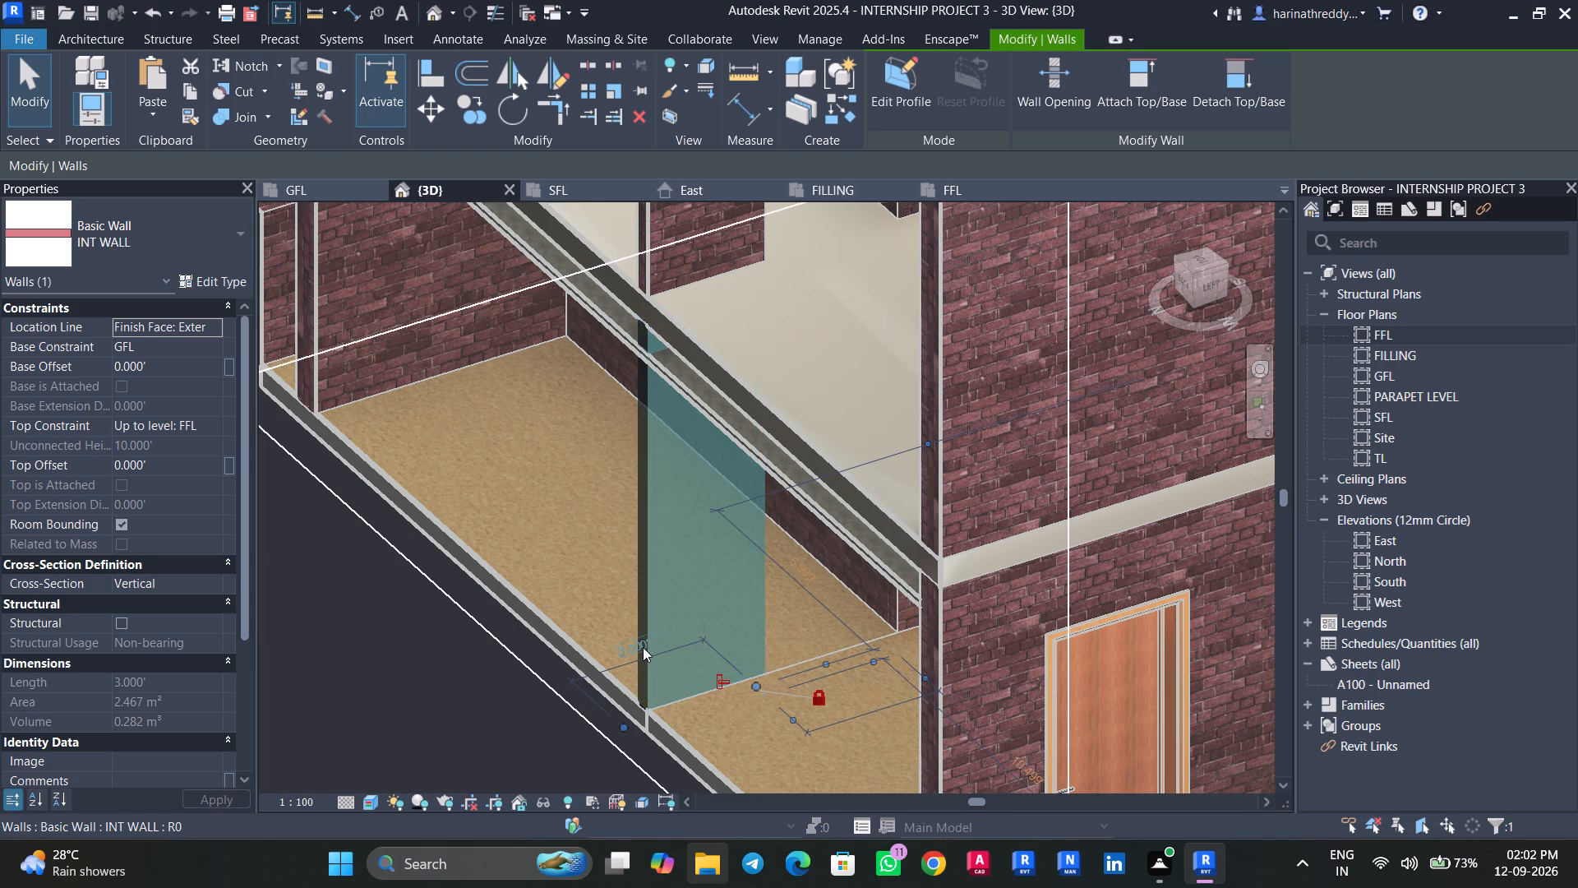
{"action": "key", "text": "Escape"}
{"action": "middle_click_drag", "start_coordinate": [761, 610], "coordinate": [780, 480], "text": "shift"}
{"action": "scroll", "coordinate": [782, 488], "scroll_direction": "down", "scroll_amount": 4}
{"action": "scroll", "coordinate": [782, 488], "scroll_direction": "up", "scroll_amount": 1}
{"action": "middle_click_drag", "start_coordinate": [677, 701], "coordinate": [640, 648], "text": "shift"}
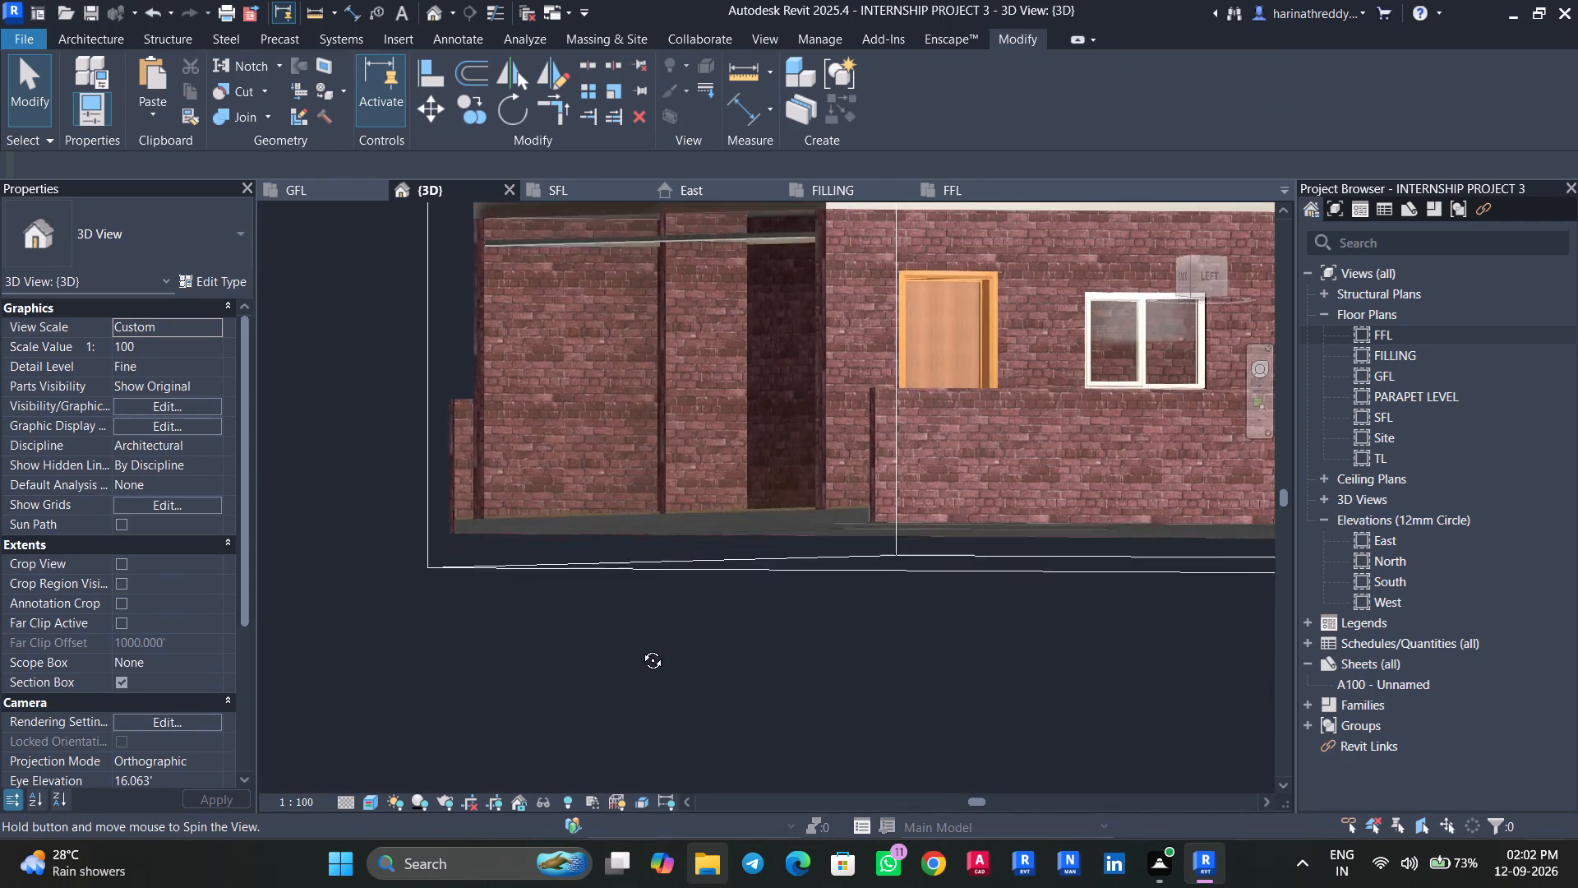
{"action": "middle_click_drag", "start_coordinate": [640, 648], "coordinate": [642, 691], "text": "shift"}
{"action": "scroll", "coordinate": [643, 691], "scroll_direction": "down", "scroll_amount": 8}
{"action": "middle_click_drag", "start_coordinate": [643, 691], "coordinate": [662, 746], "text": "shift"}
{"action": "key", "text": "Escape"}
Pull the cut side of the section box back outward so it encloses the whole house.
{"action": "left_click", "coordinate": [747, 484]}
{"action": "left_click_drag", "start_coordinate": [653, 557], "coordinate": [585, 564]}
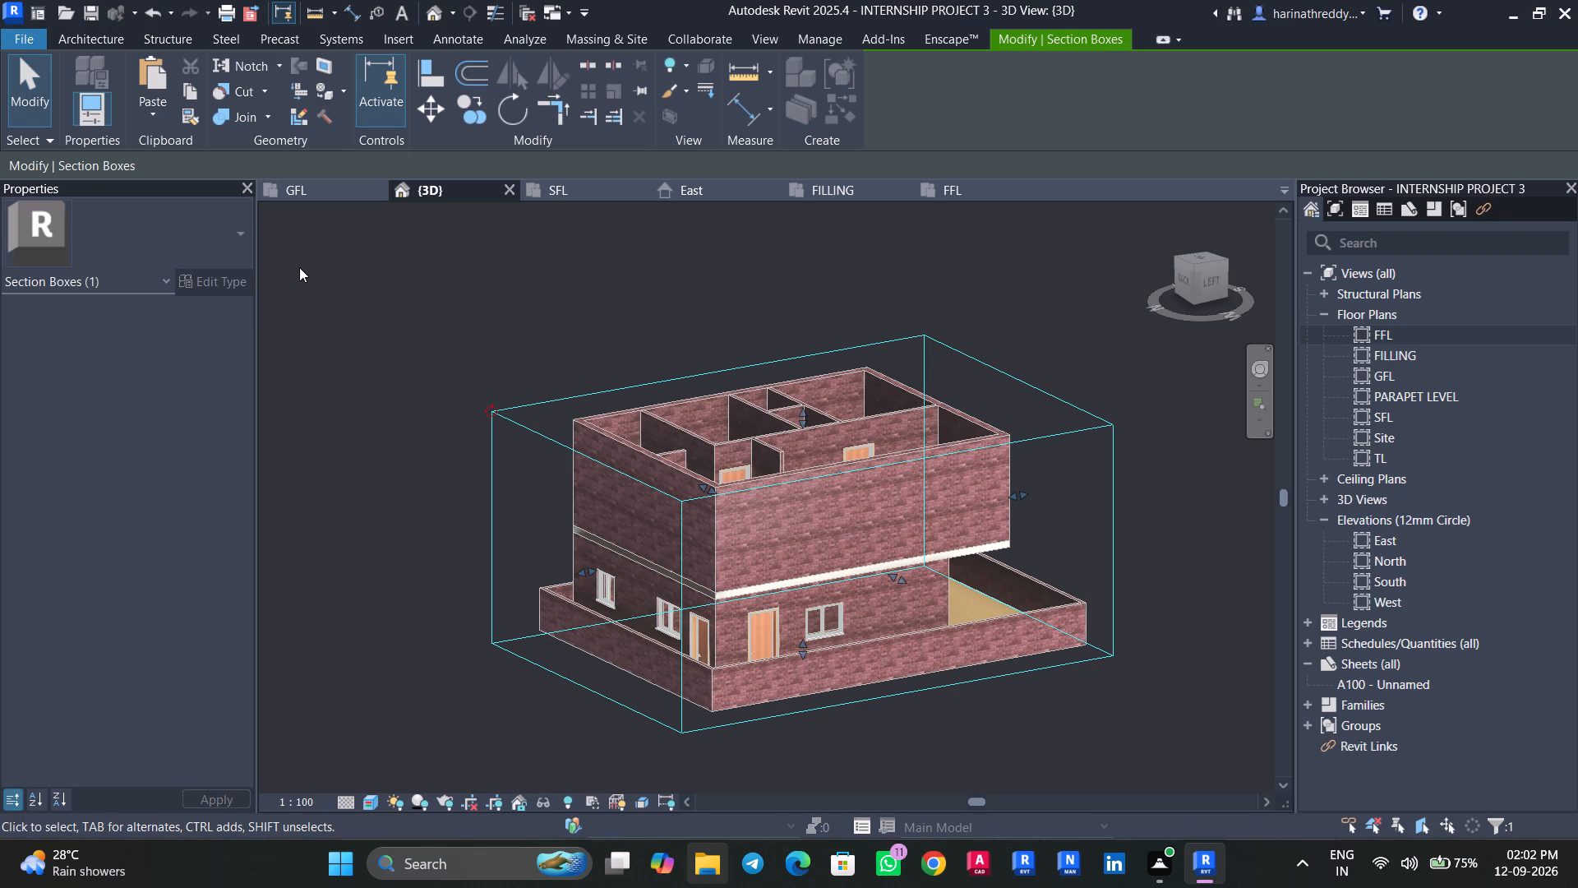
{"action": "left_click", "coordinate": [475, 294]}
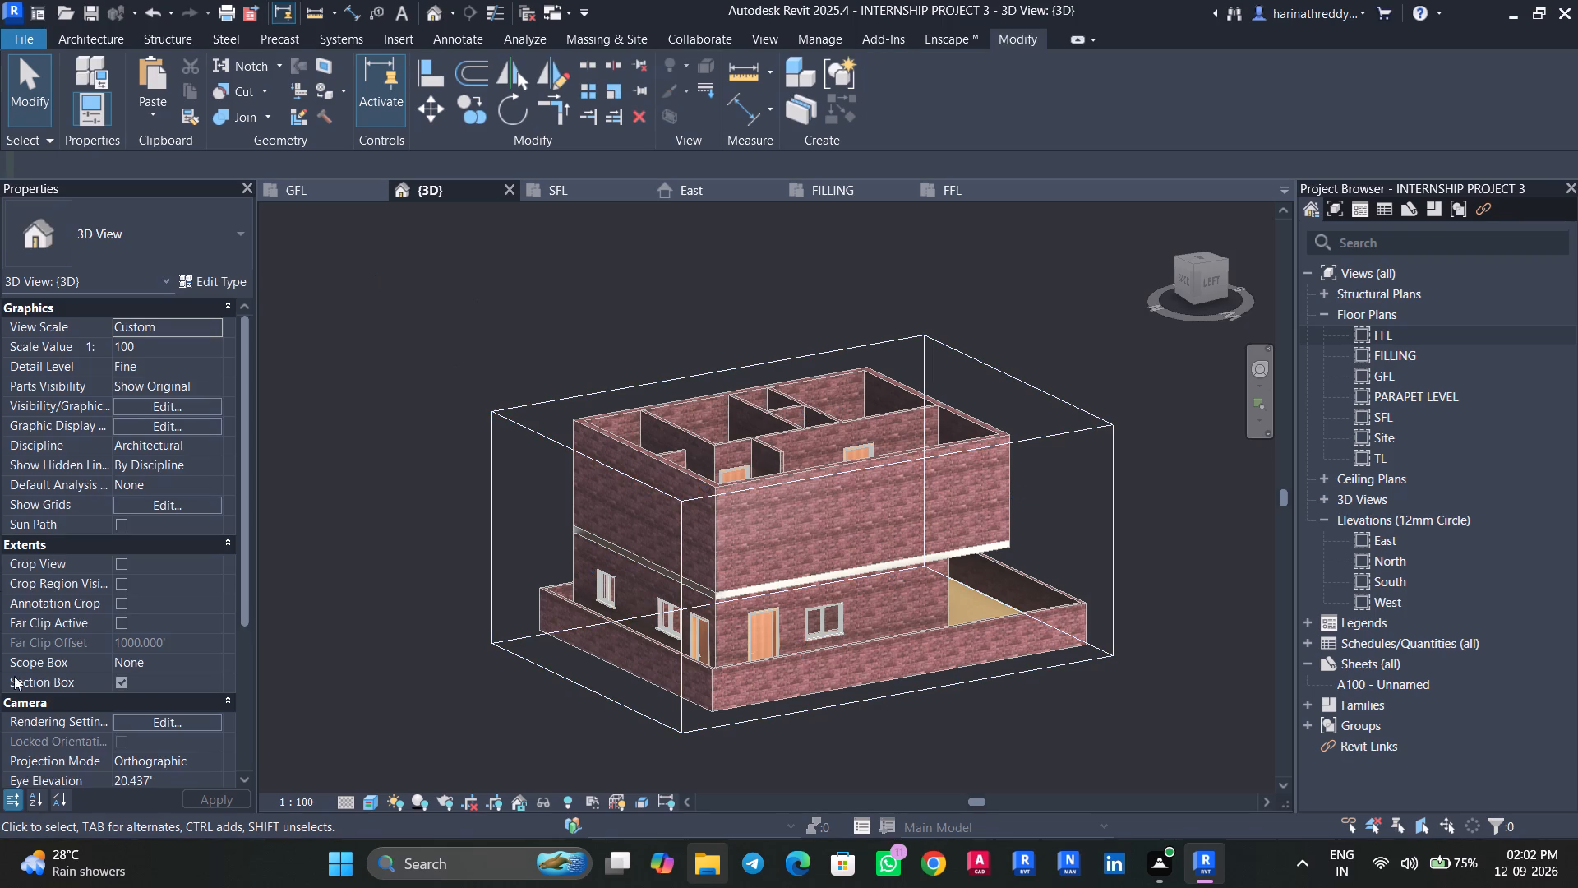
Turn off the section box in the 3D view.
{"action": "left_click", "coordinate": [125, 683]}
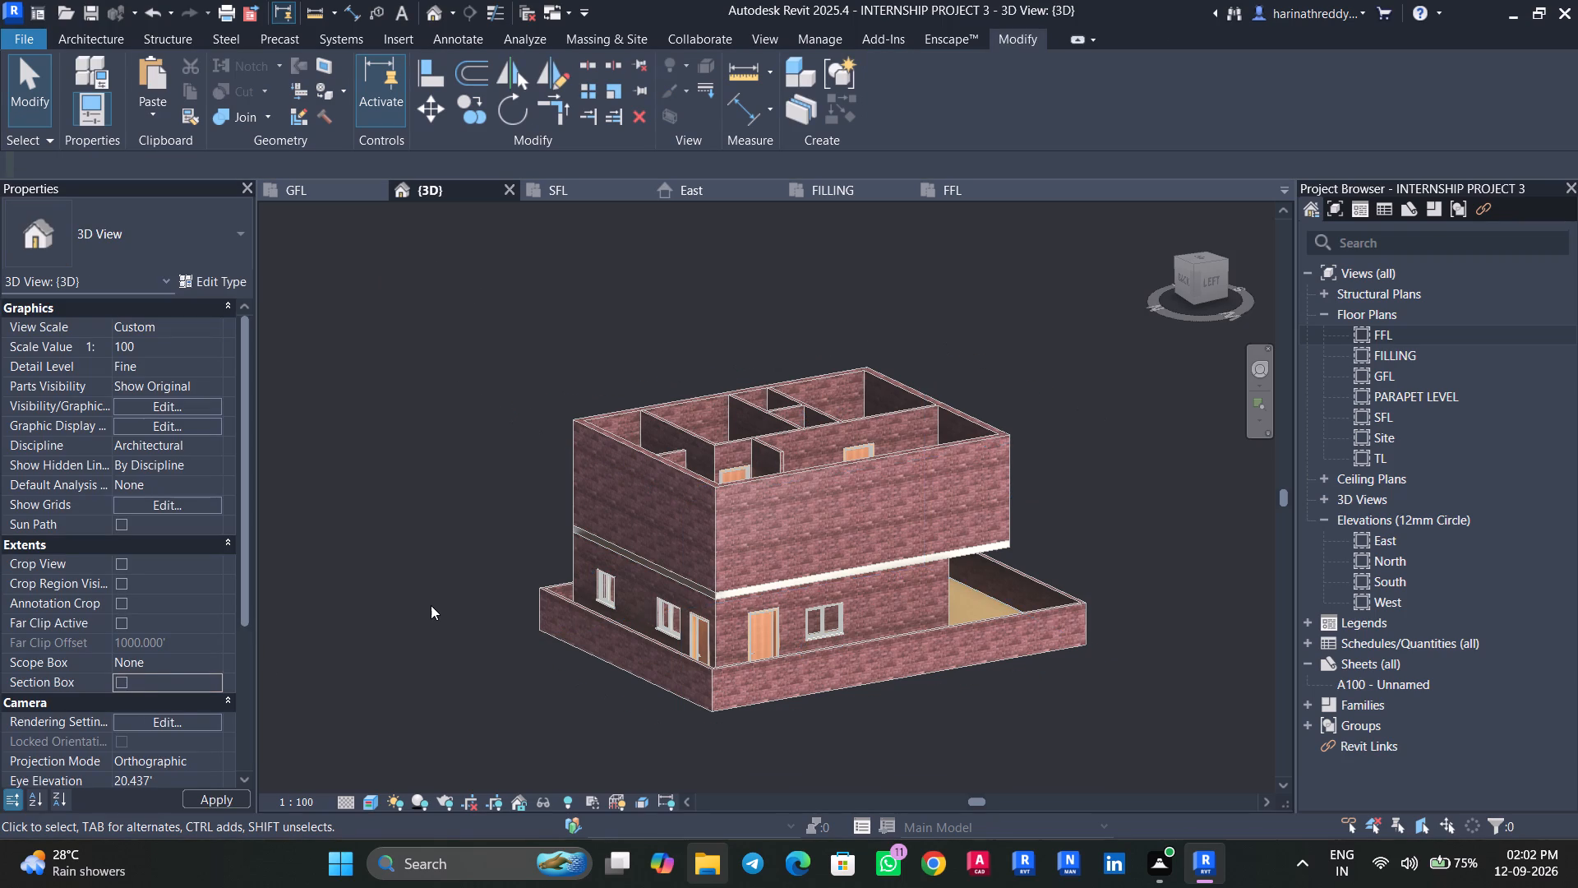
Look over the exterior walls, doors and windows of both floors in the 3D view.
{"action": "scroll", "coordinate": [431, 605], "scroll_direction": "down", "scroll_amount": 4}
{"action": "scroll", "coordinate": [441, 602], "scroll_direction": "up", "scroll_amount": 6}
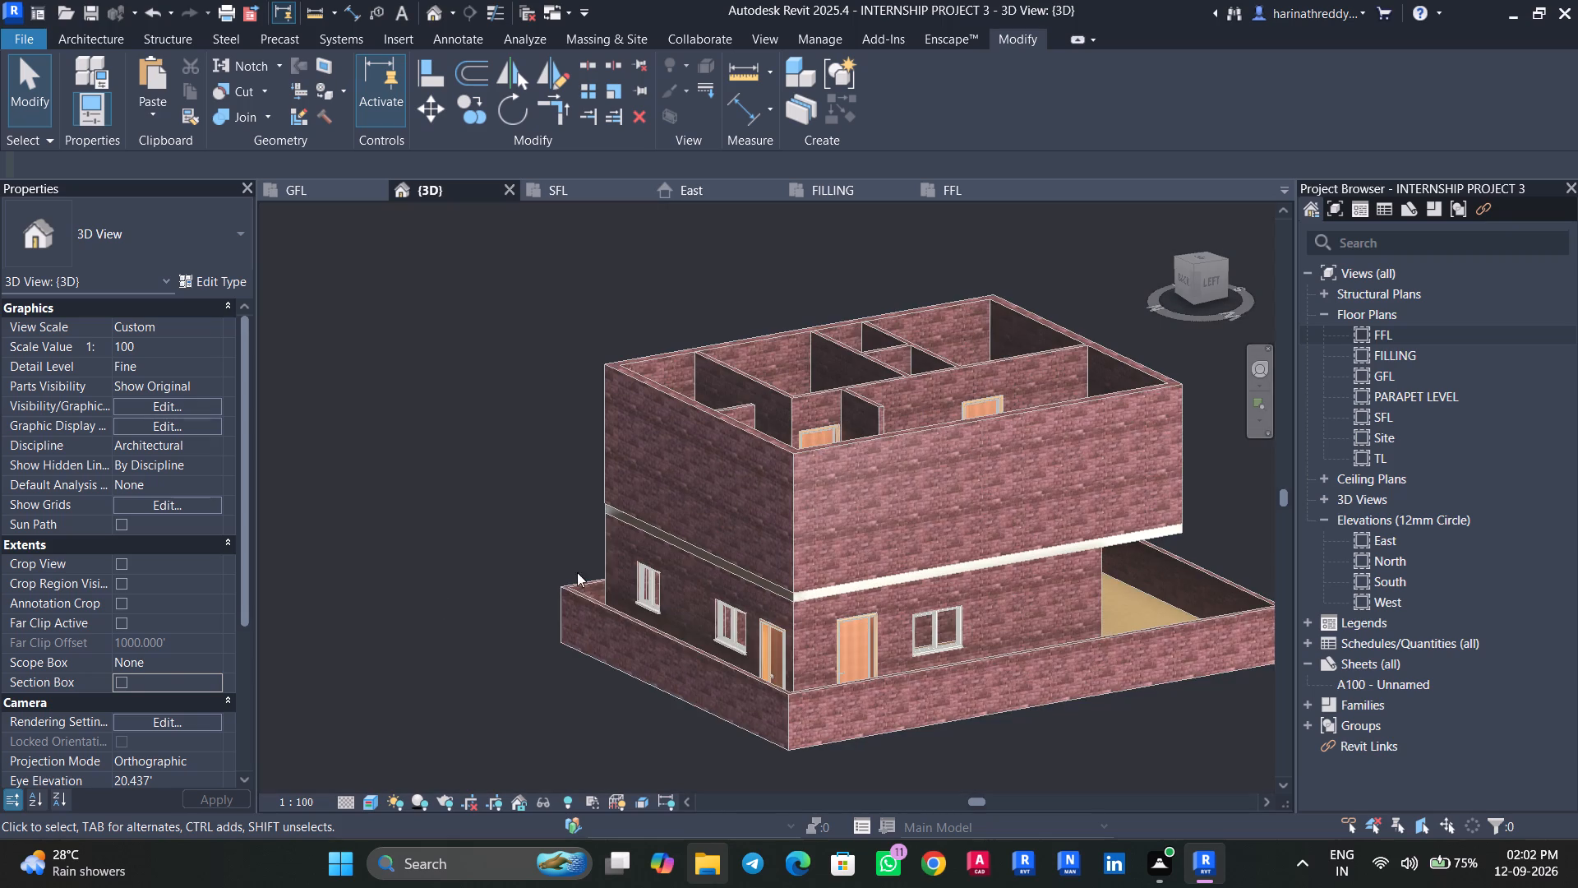
{"action": "scroll", "coordinate": [499, 613], "scroll_direction": "up", "scroll_amount": 3}
{"action": "middle_click_drag", "start_coordinate": [492, 613], "coordinate": [344, 611]}
{"action": "middle_click_drag", "start_coordinate": [317, 629], "coordinate": [298, 641]}
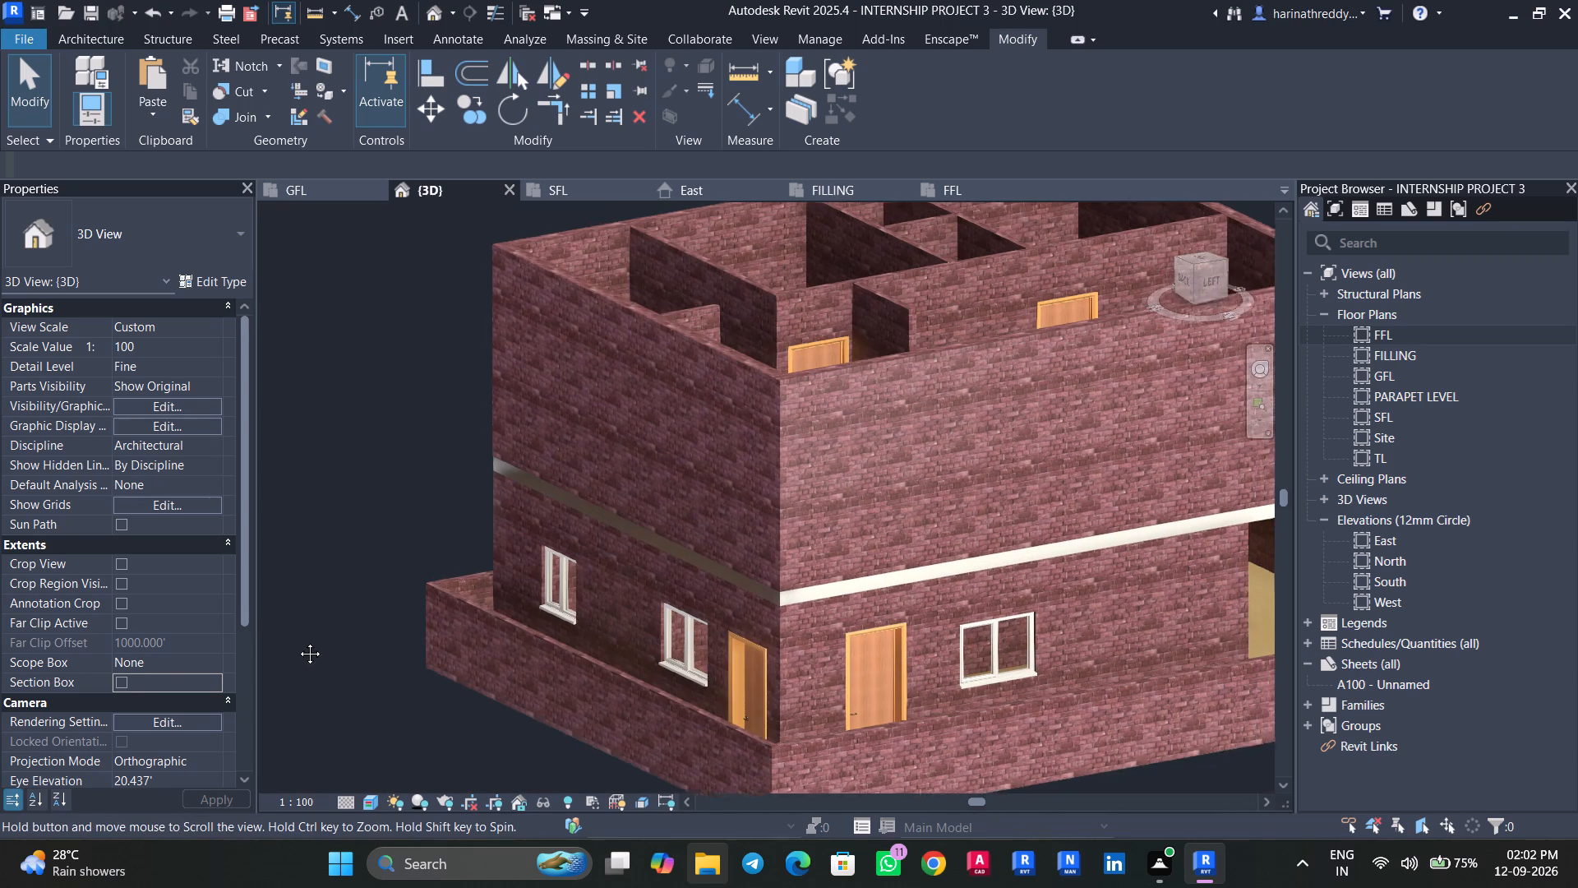
{"action": "middle_click_drag", "start_coordinate": [298, 641], "coordinate": [271, 660]}
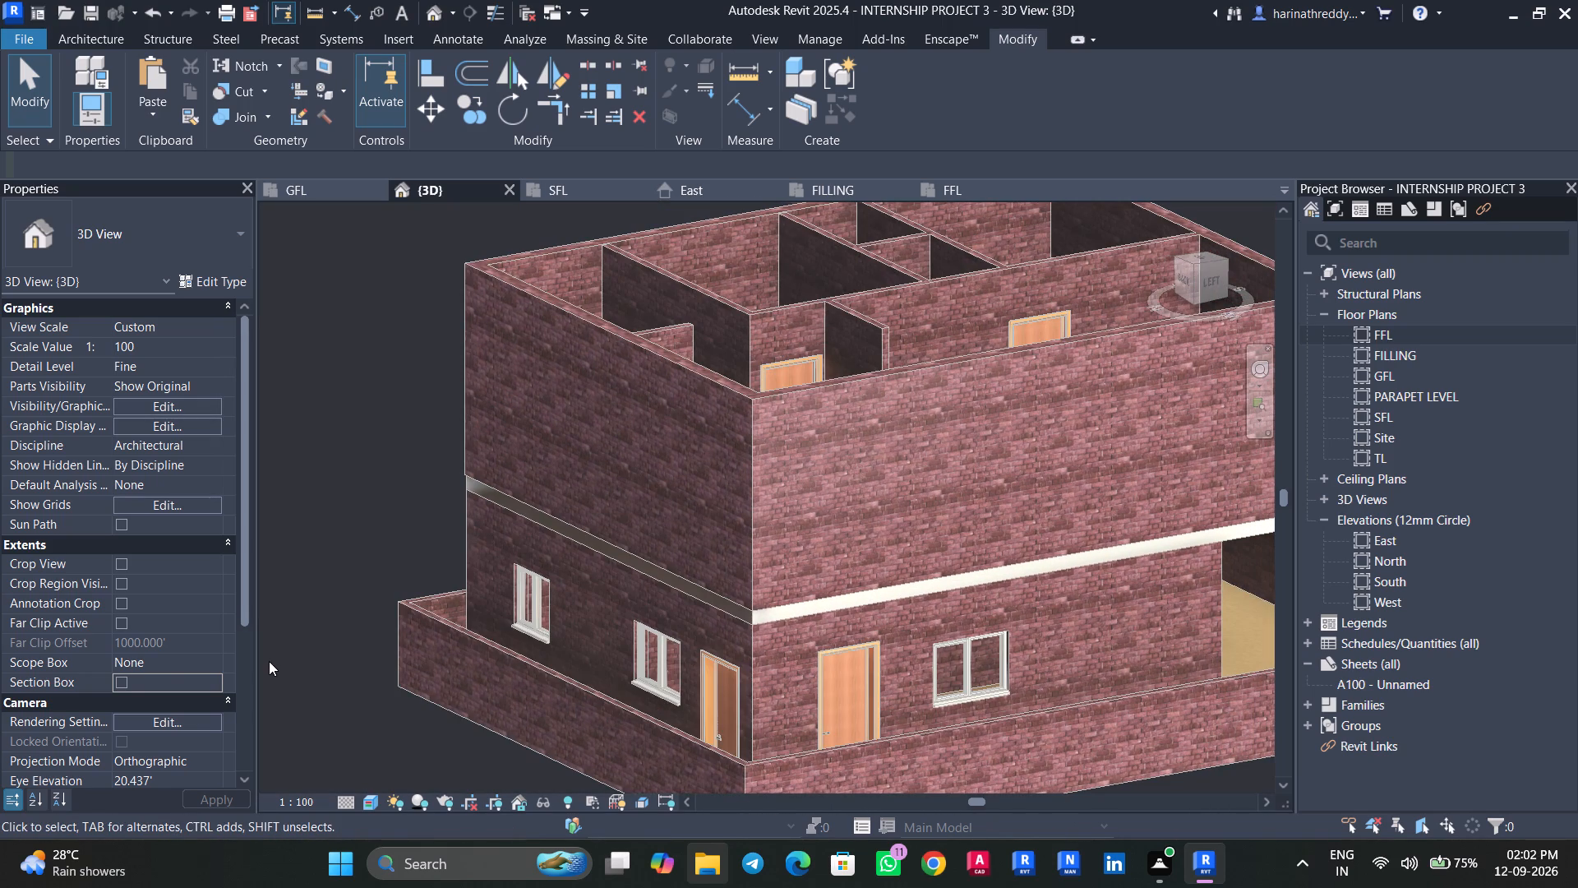
{"action": "scroll", "coordinate": [301, 652], "scroll_direction": "down", "scroll_amount": 5}
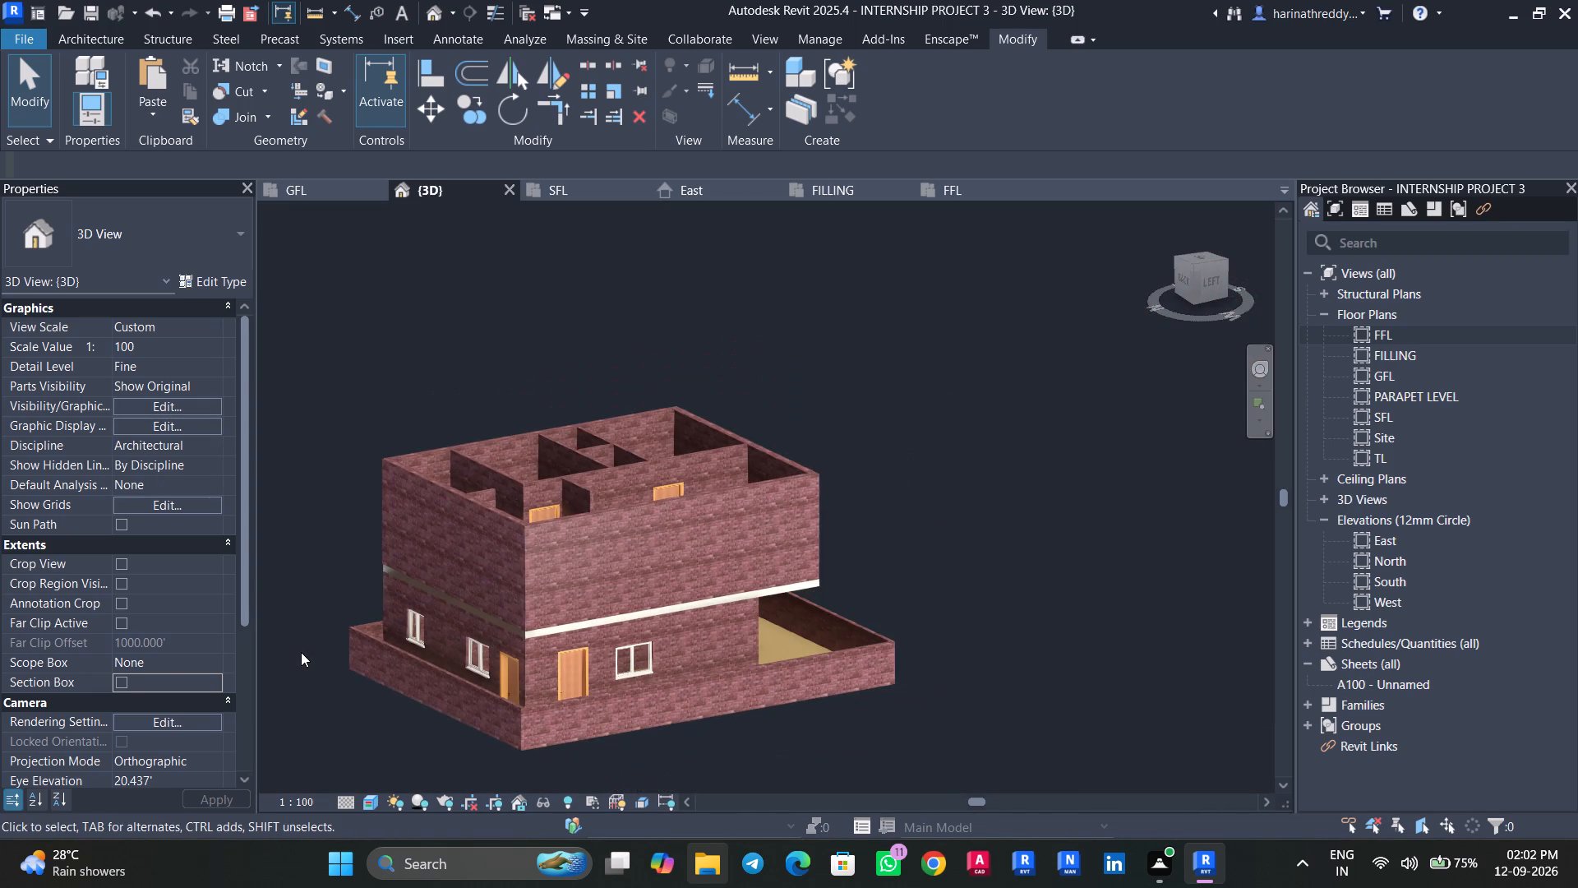
{"action": "scroll", "coordinate": [385, 680], "scroll_direction": "down", "scroll_amount": 2}
{"action": "scroll", "coordinate": [385, 680], "scroll_direction": "up", "scroll_amount": 9}
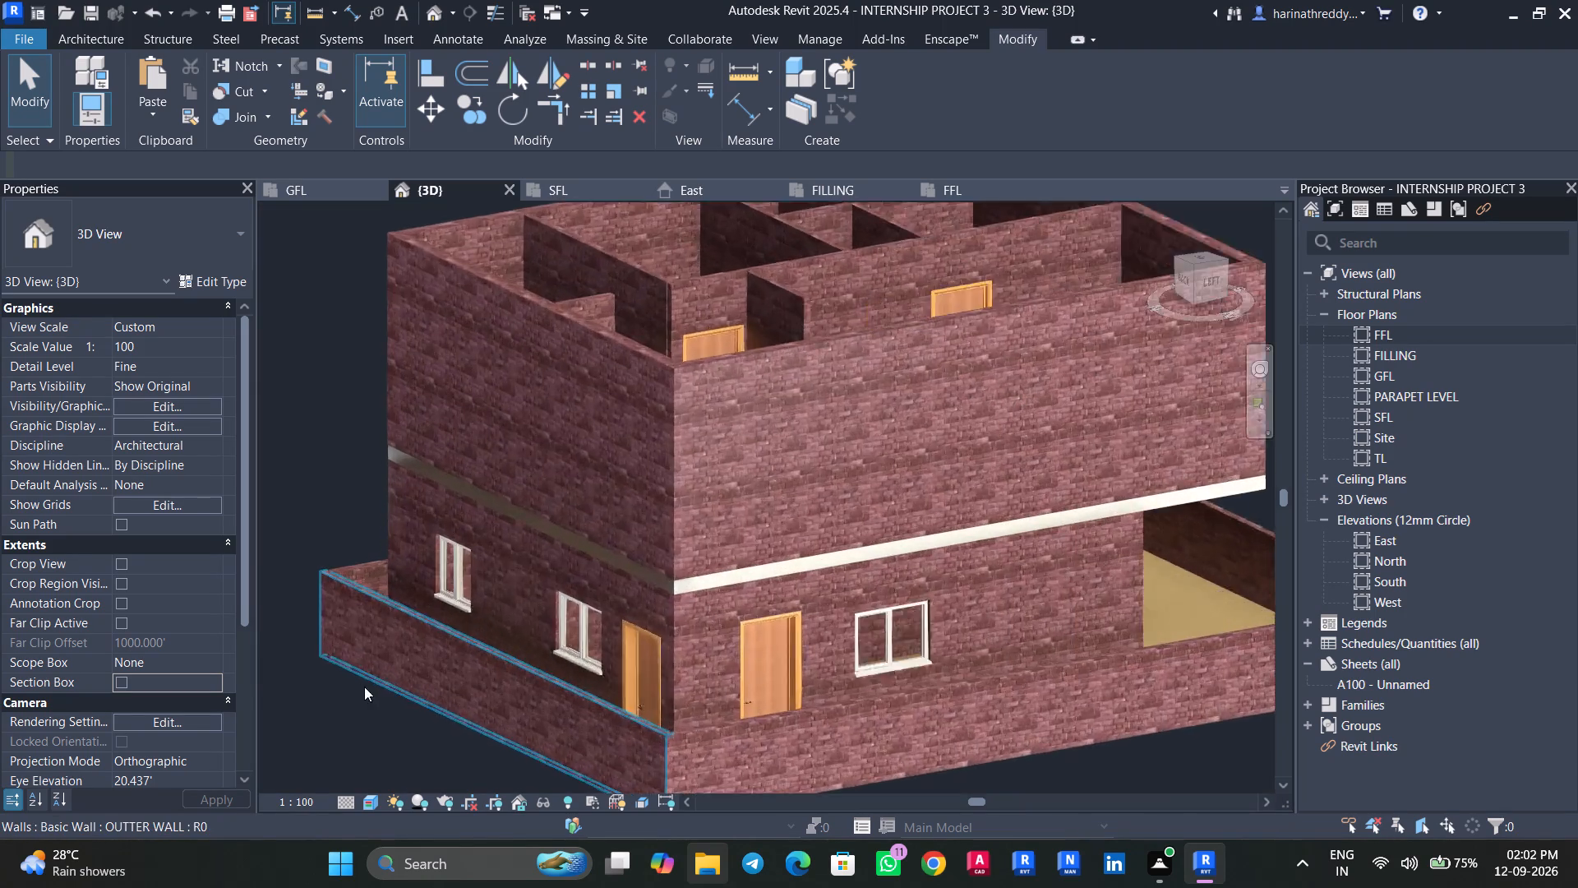
{"action": "middle_click_drag", "start_coordinate": [297, 700], "coordinate": [284, 664]}
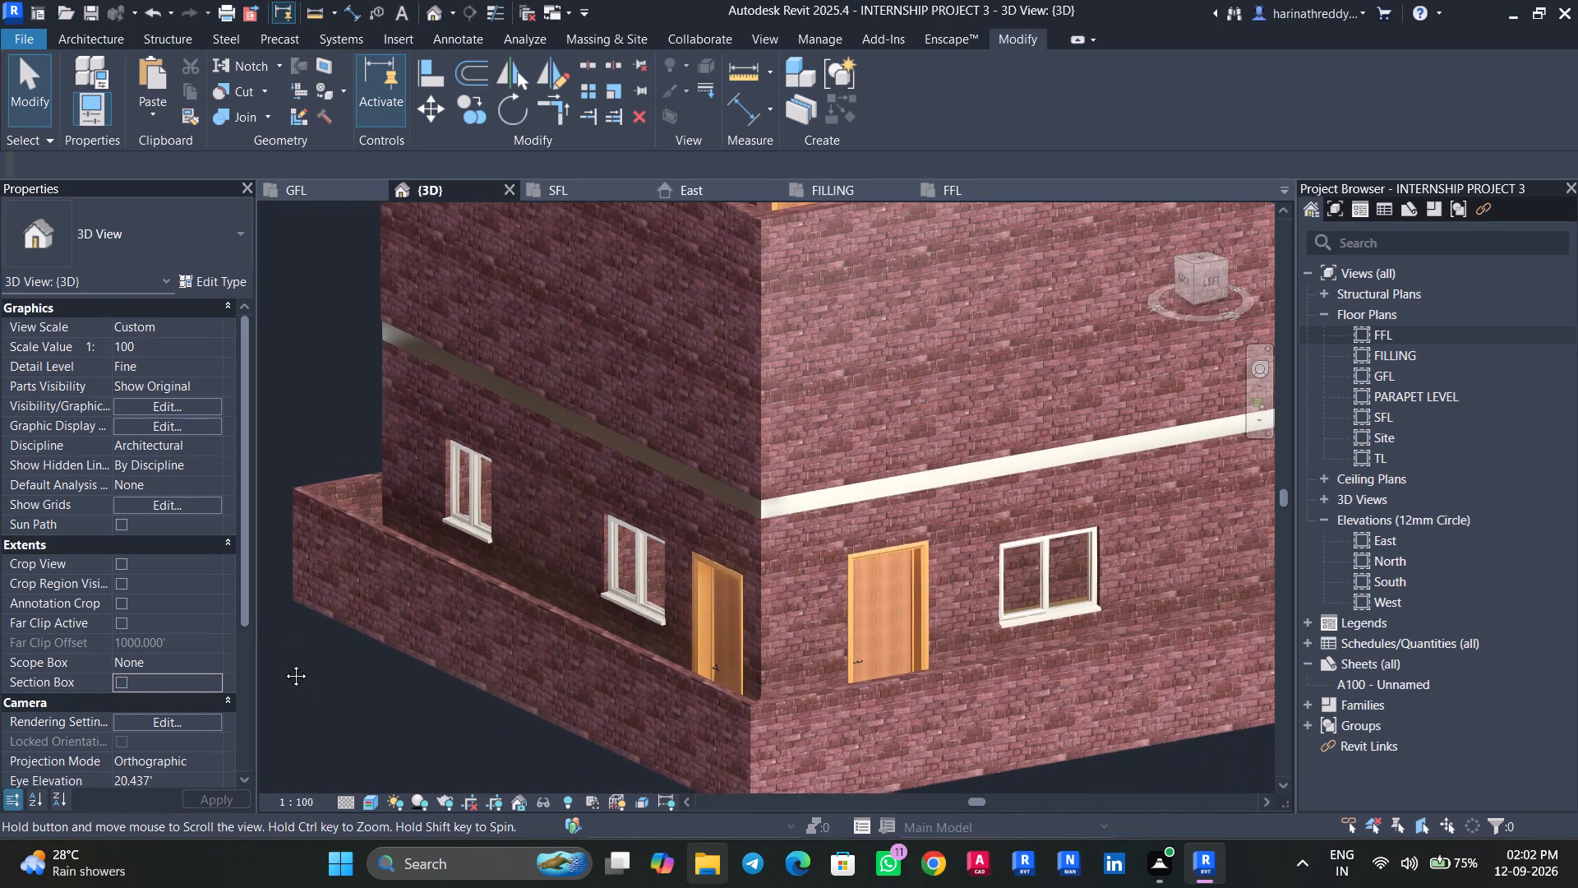
{"action": "middle_click_drag", "start_coordinate": [284, 664], "coordinate": [285, 646]}
{"action": "scroll", "coordinate": [285, 646], "scroll_direction": "down", "scroll_amount": 5}
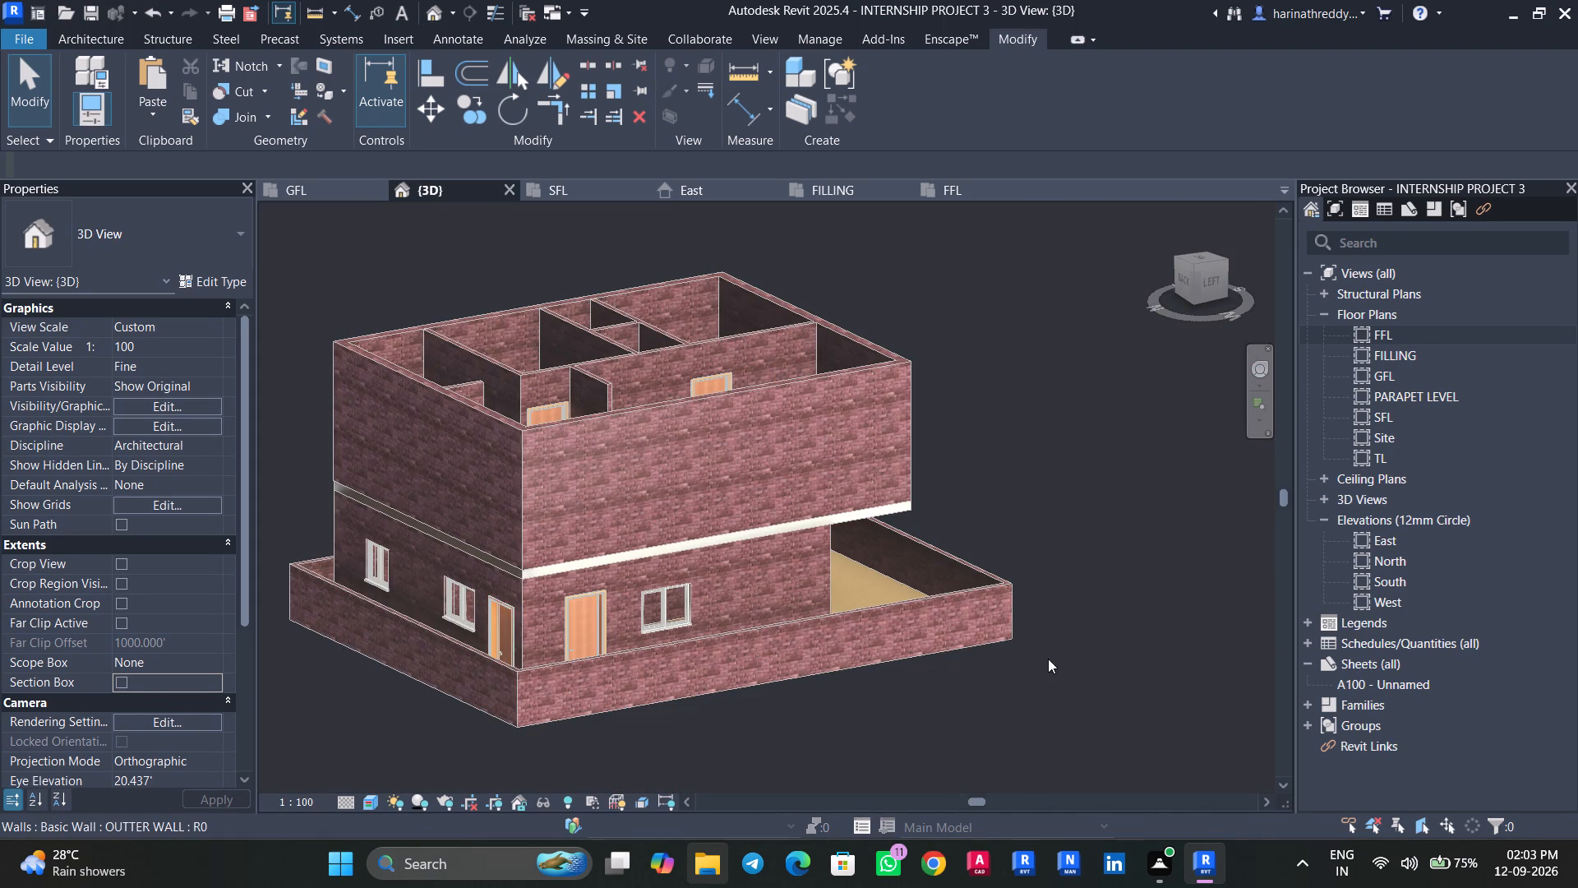
{"action": "middle_click_drag", "start_coordinate": [1112, 658], "coordinate": [1135, 596]}
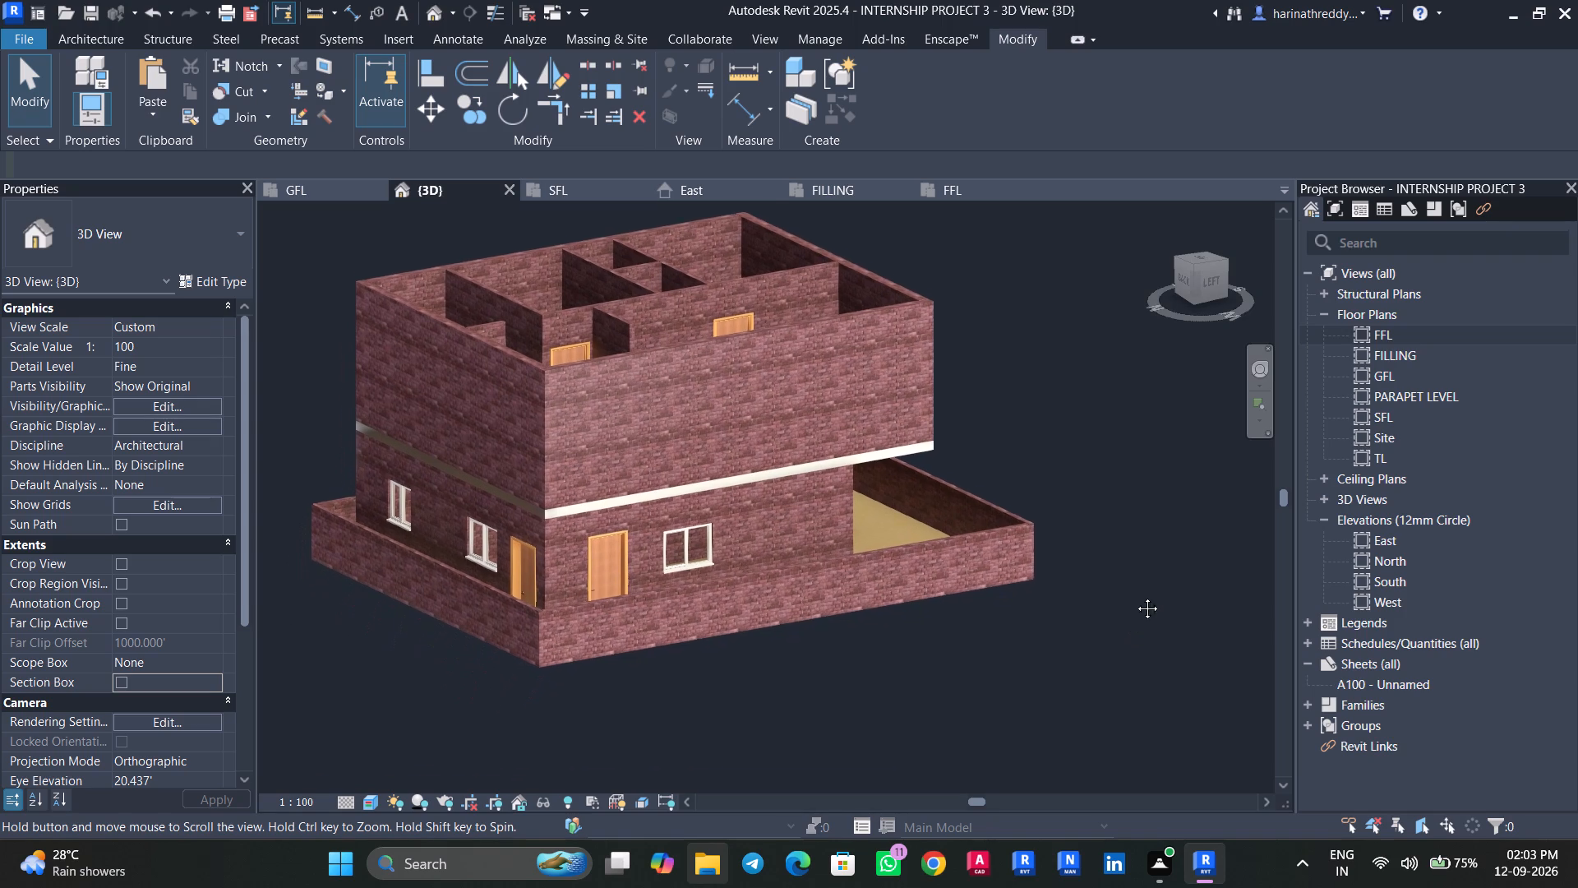
{"action": "middle_click_drag", "start_coordinate": [1135, 596], "coordinate": [1151, 578]}
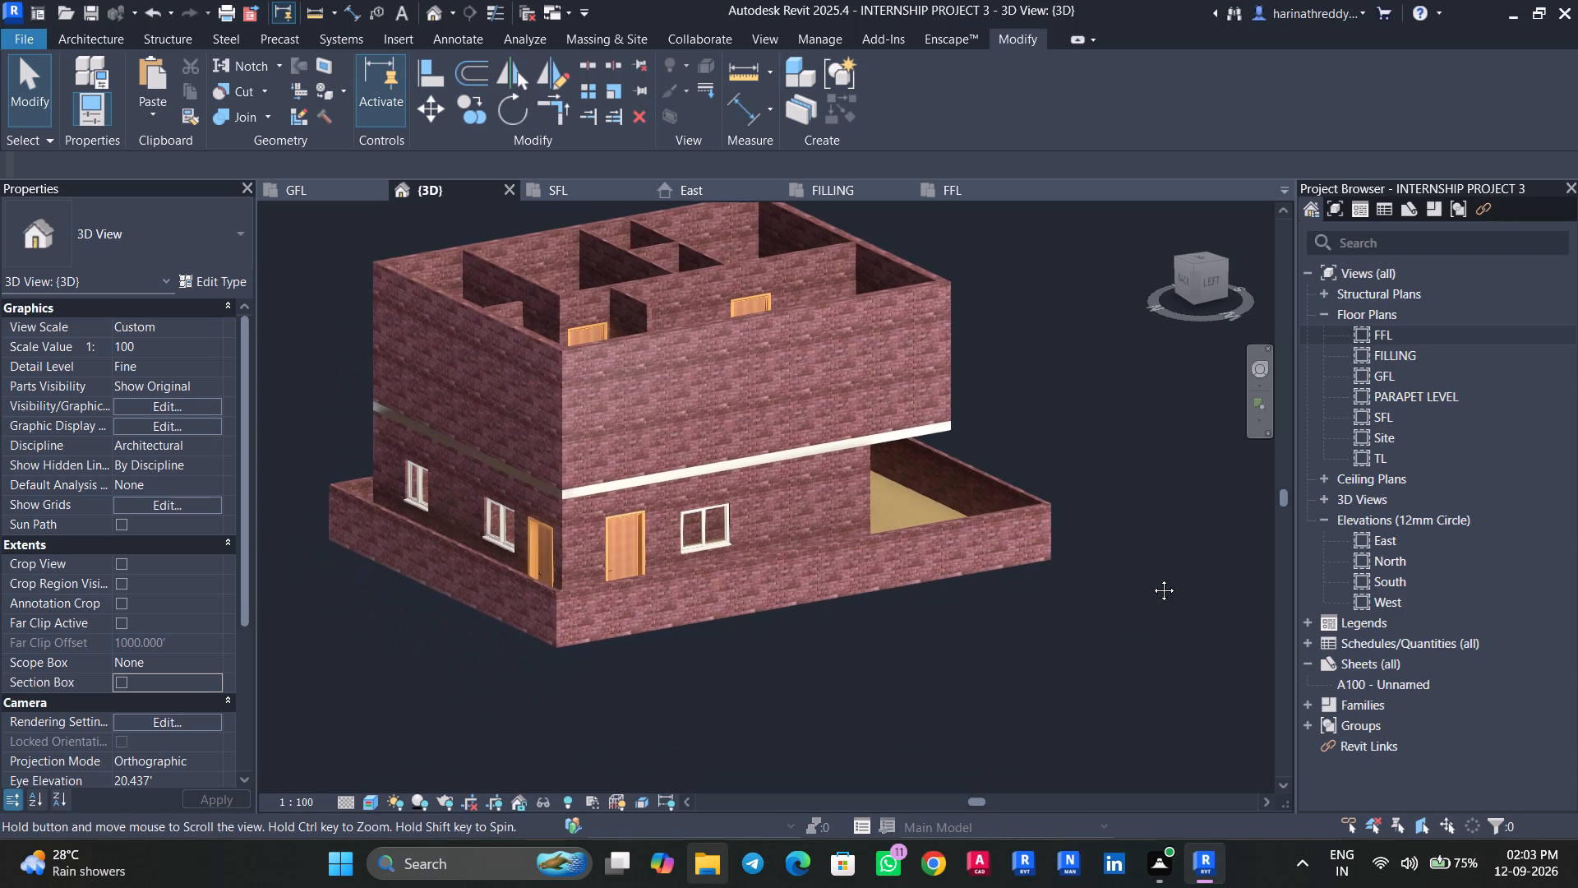
{"action": "middle_click_drag", "start_coordinate": [1151, 578], "coordinate": [1207, 712]}
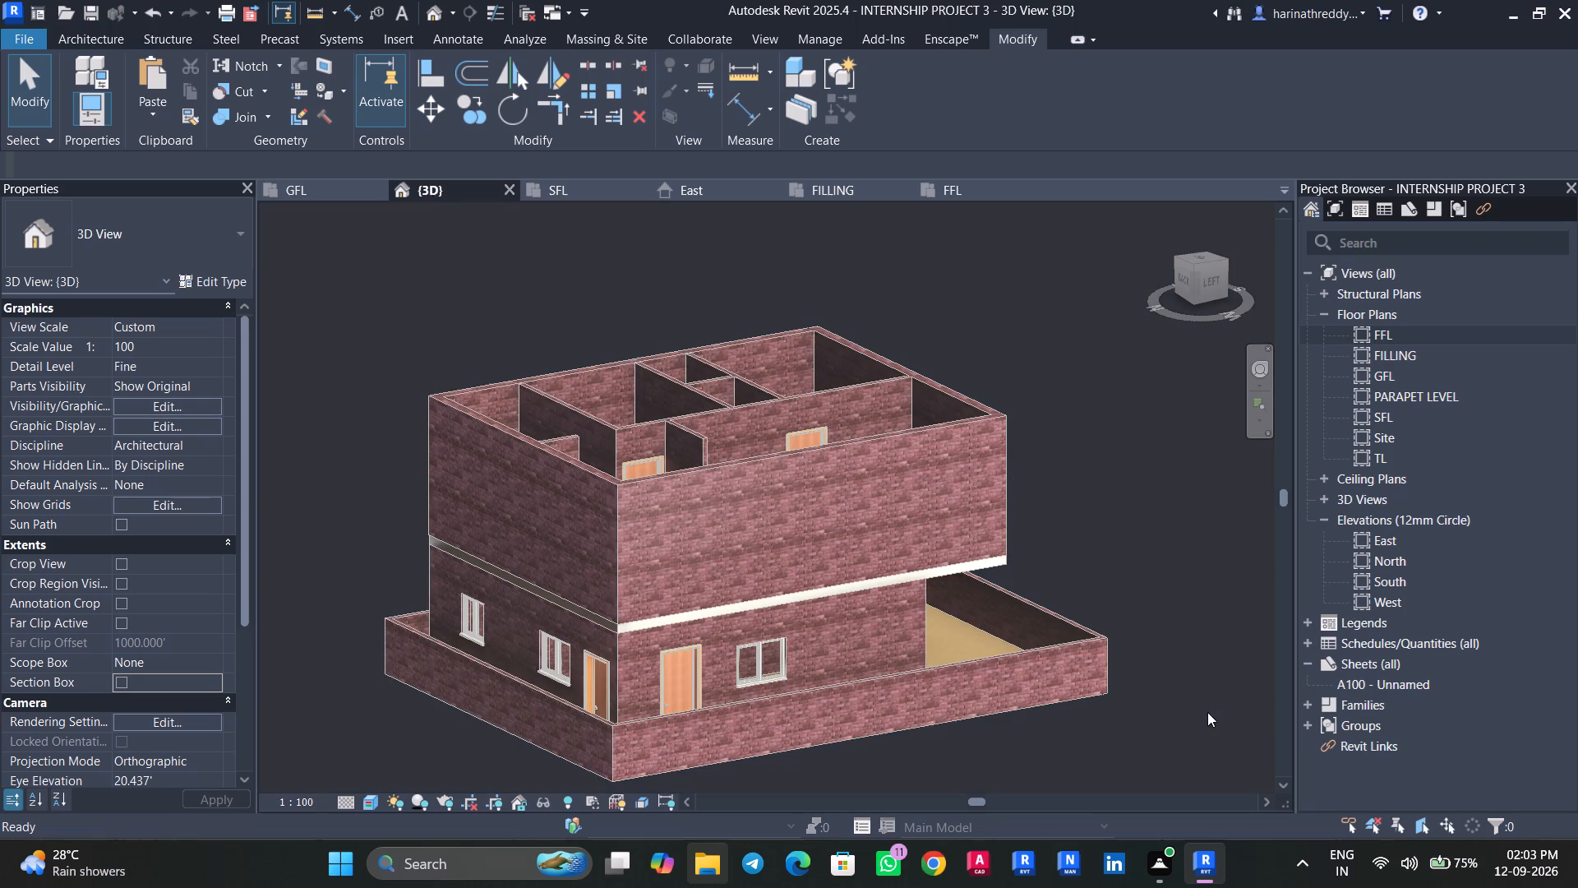
{"action": "scroll", "coordinate": [989, 768], "scroll_direction": "up", "scroll_amount": 3}
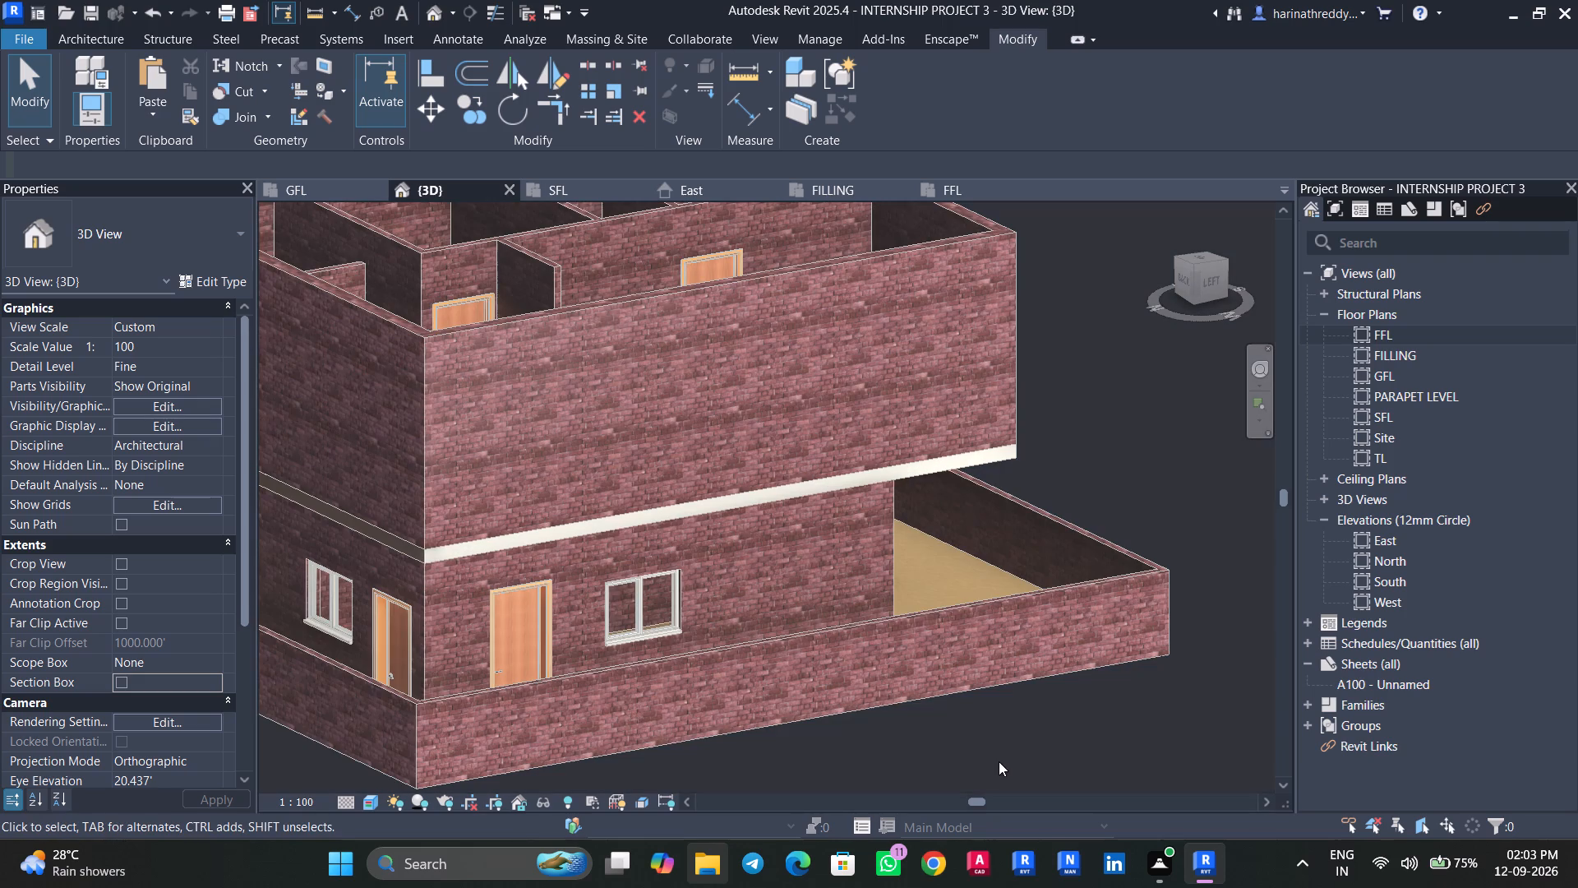
{"action": "scroll", "coordinate": [1009, 747], "scroll_direction": "down", "scroll_amount": 4}
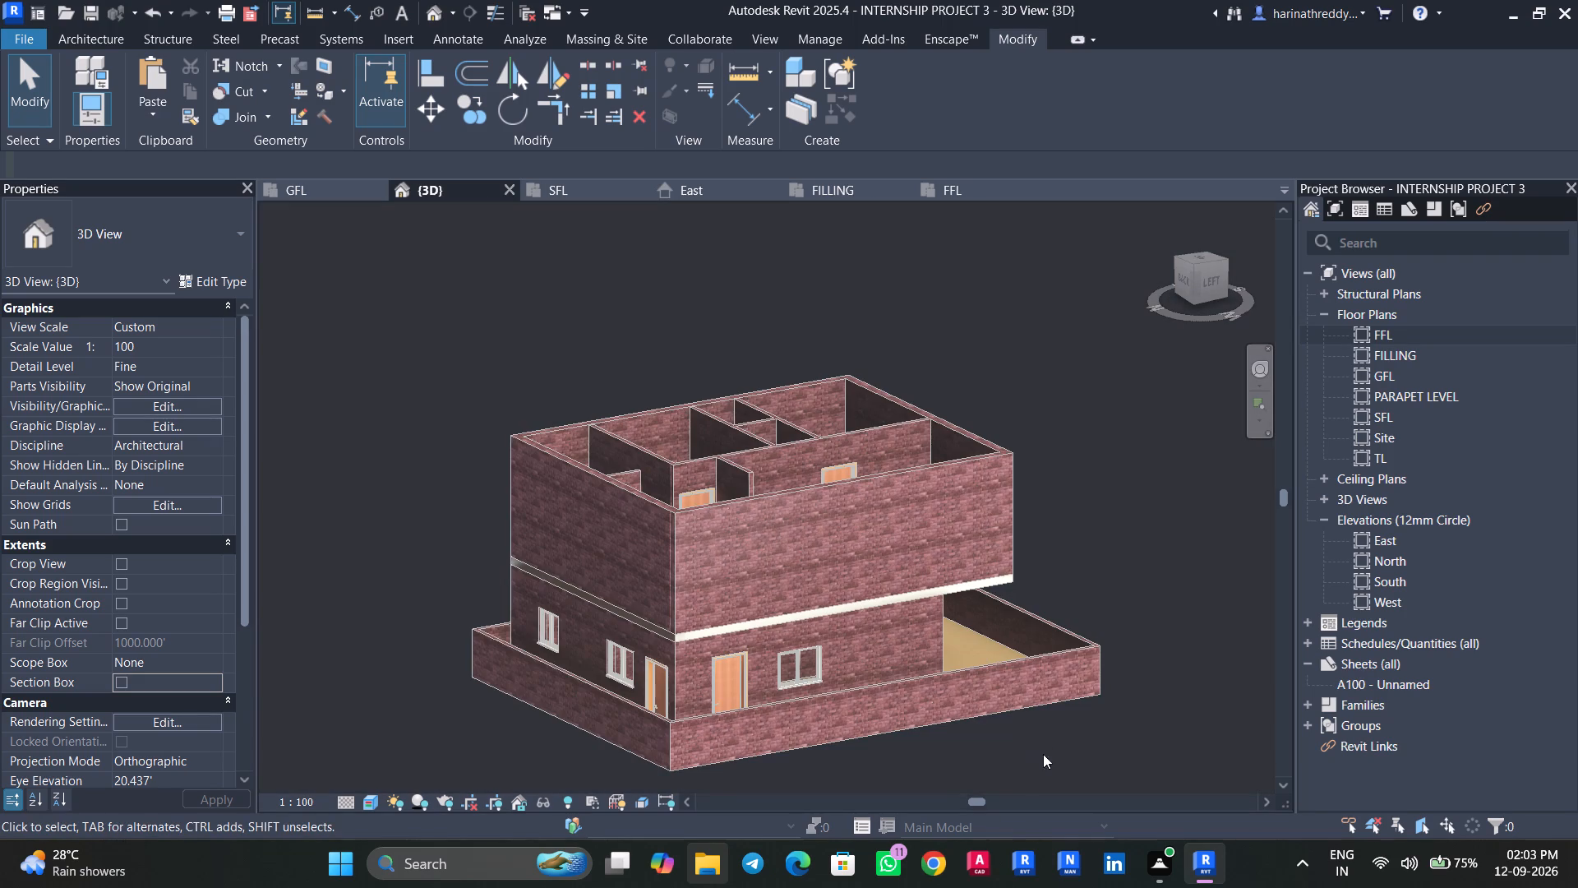
Check the GFL plan, and examine the window positions on the ground and typical floor plans in the FILLING reference view.
{"action": "left_click", "coordinate": [302, 191]}
{"action": "scroll", "coordinate": [452, 512], "scroll_direction": "down", "scroll_amount": 3}
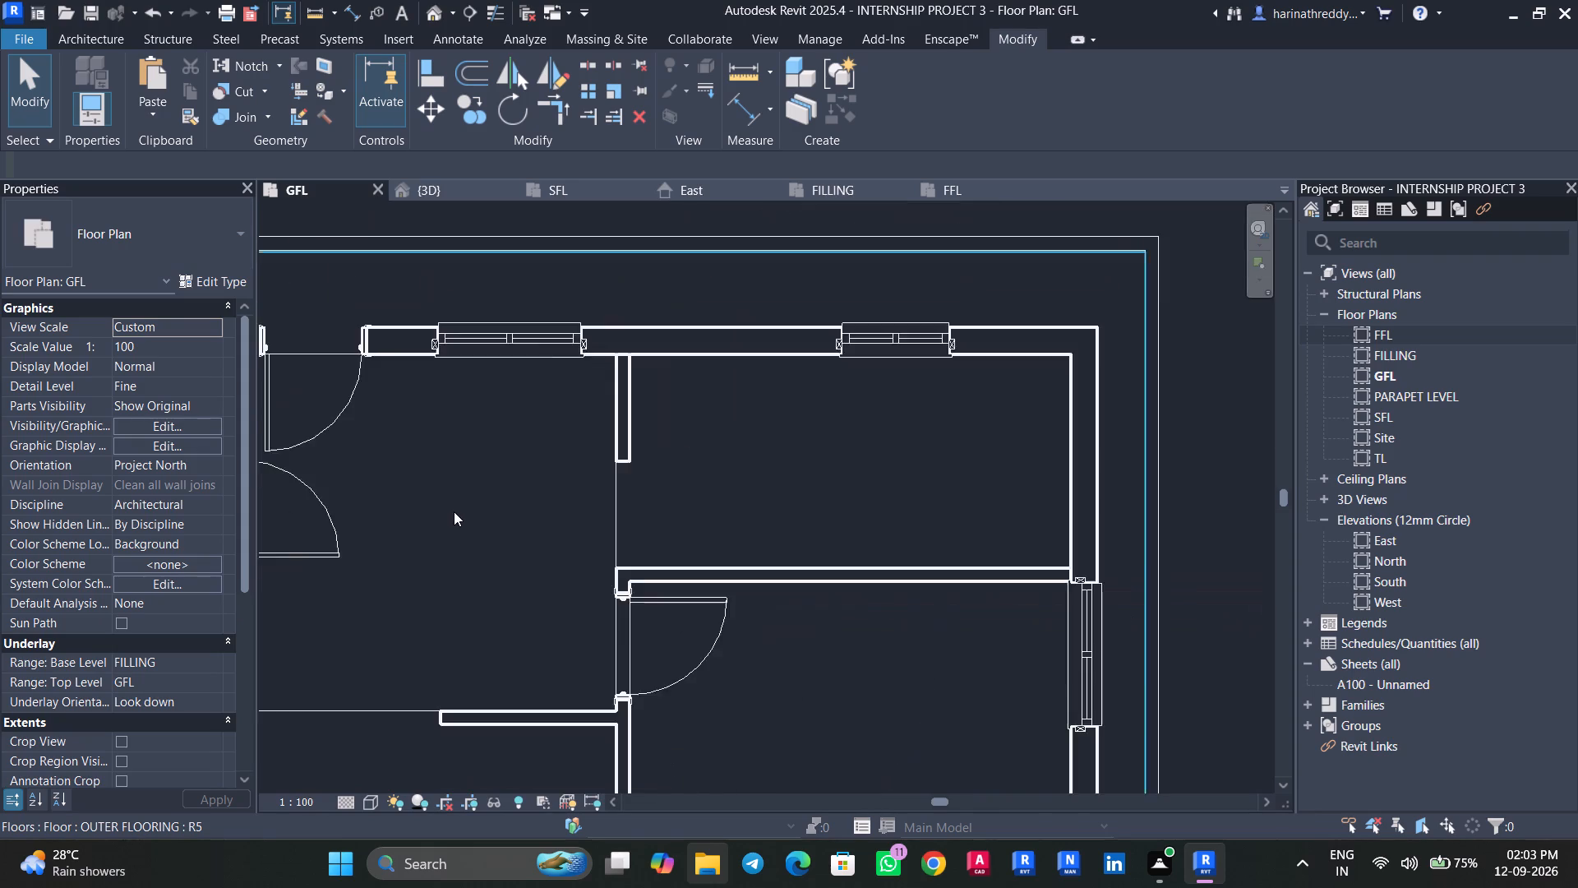
{"action": "scroll", "coordinate": [454, 511], "scroll_direction": "down", "scroll_amount": 7}
{"action": "left_click", "coordinate": [827, 206]}
{"action": "left_click", "coordinate": [827, 195]}
{"action": "scroll", "coordinate": [780, 523], "scroll_direction": "down", "scroll_amount": 5}
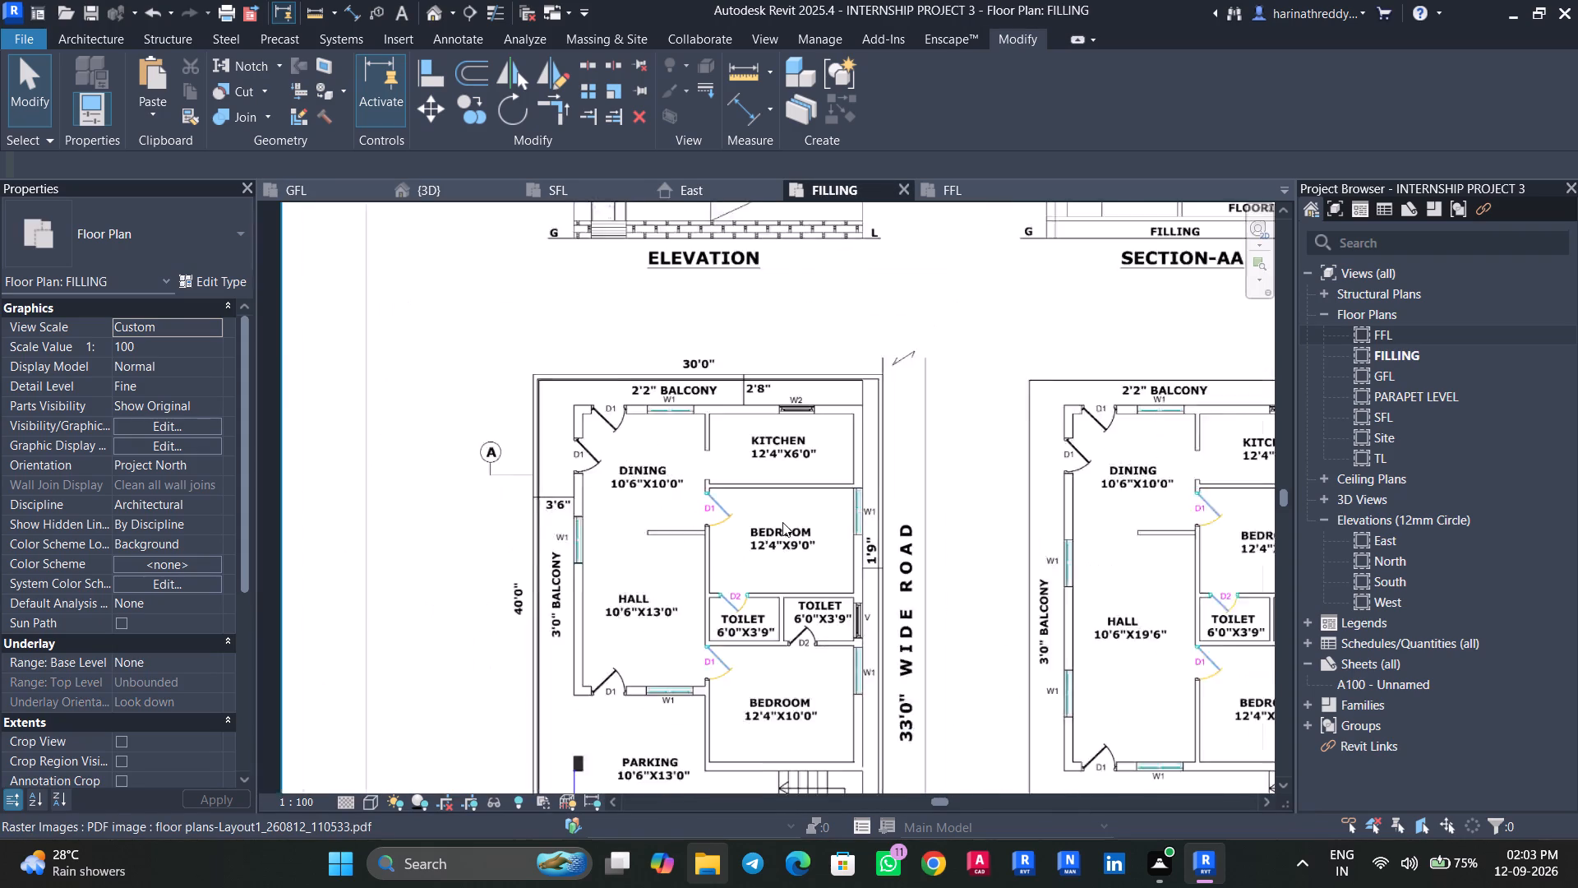
{"action": "scroll", "coordinate": [782, 522], "scroll_direction": "down", "scroll_amount": 1}
{"action": "middle_click_drag", "start_coordinate": [782, 522], "coordinate": [616, 472]}
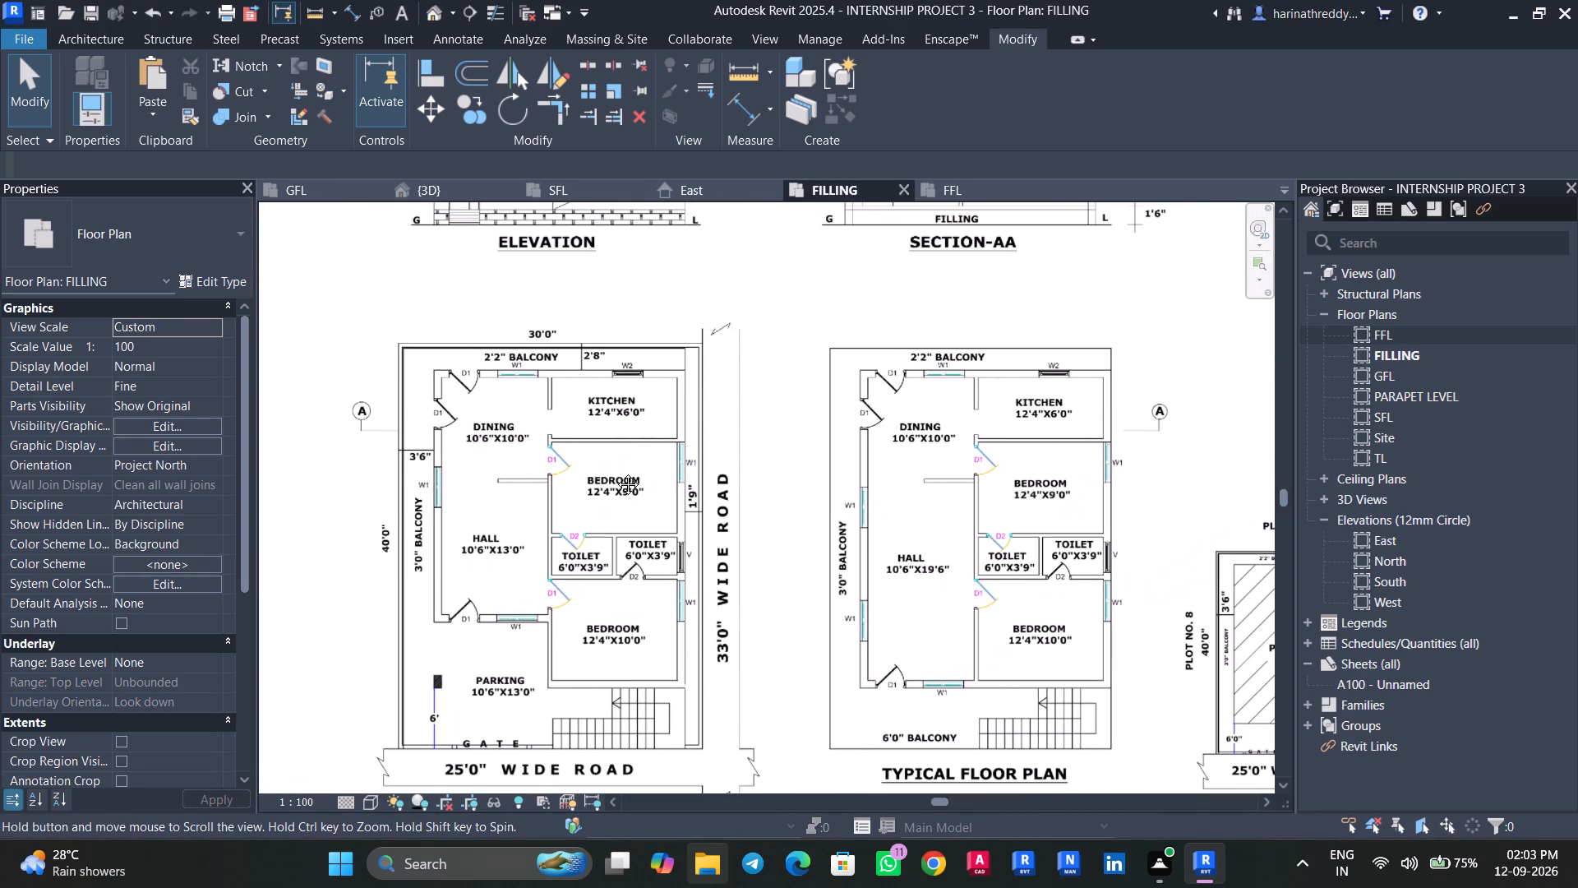
{"action": "middle_click_drag", "start_coordinate": [616, 472], "coordinate": [590, 482]}
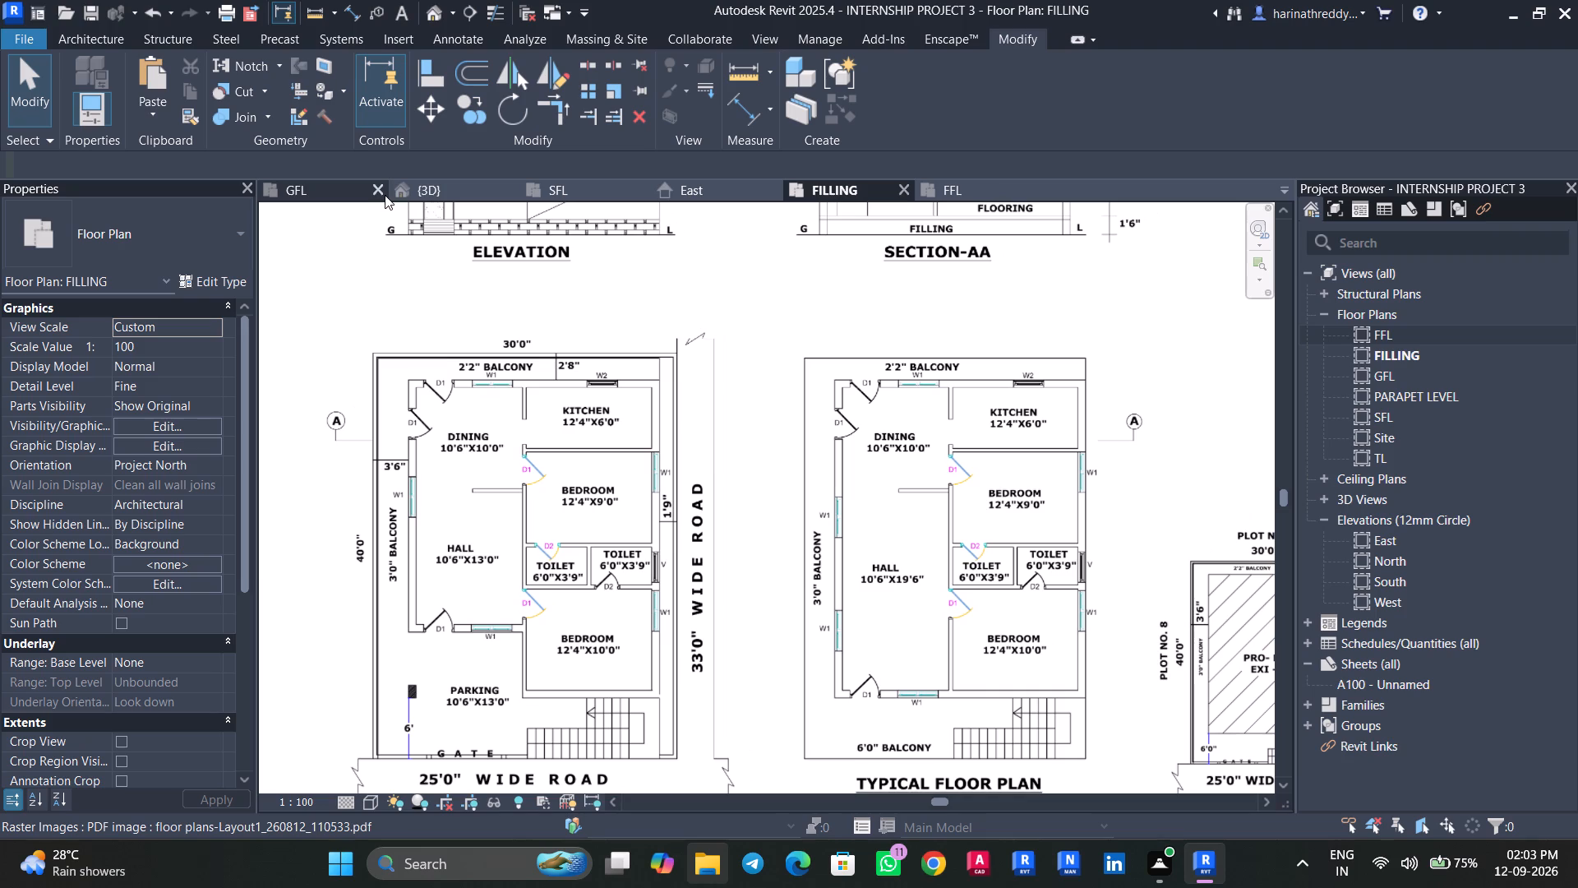
Return to the GFL floor plan with the house's rooms in view.
{"action": "left_click", "coordinate": [316, 195]}
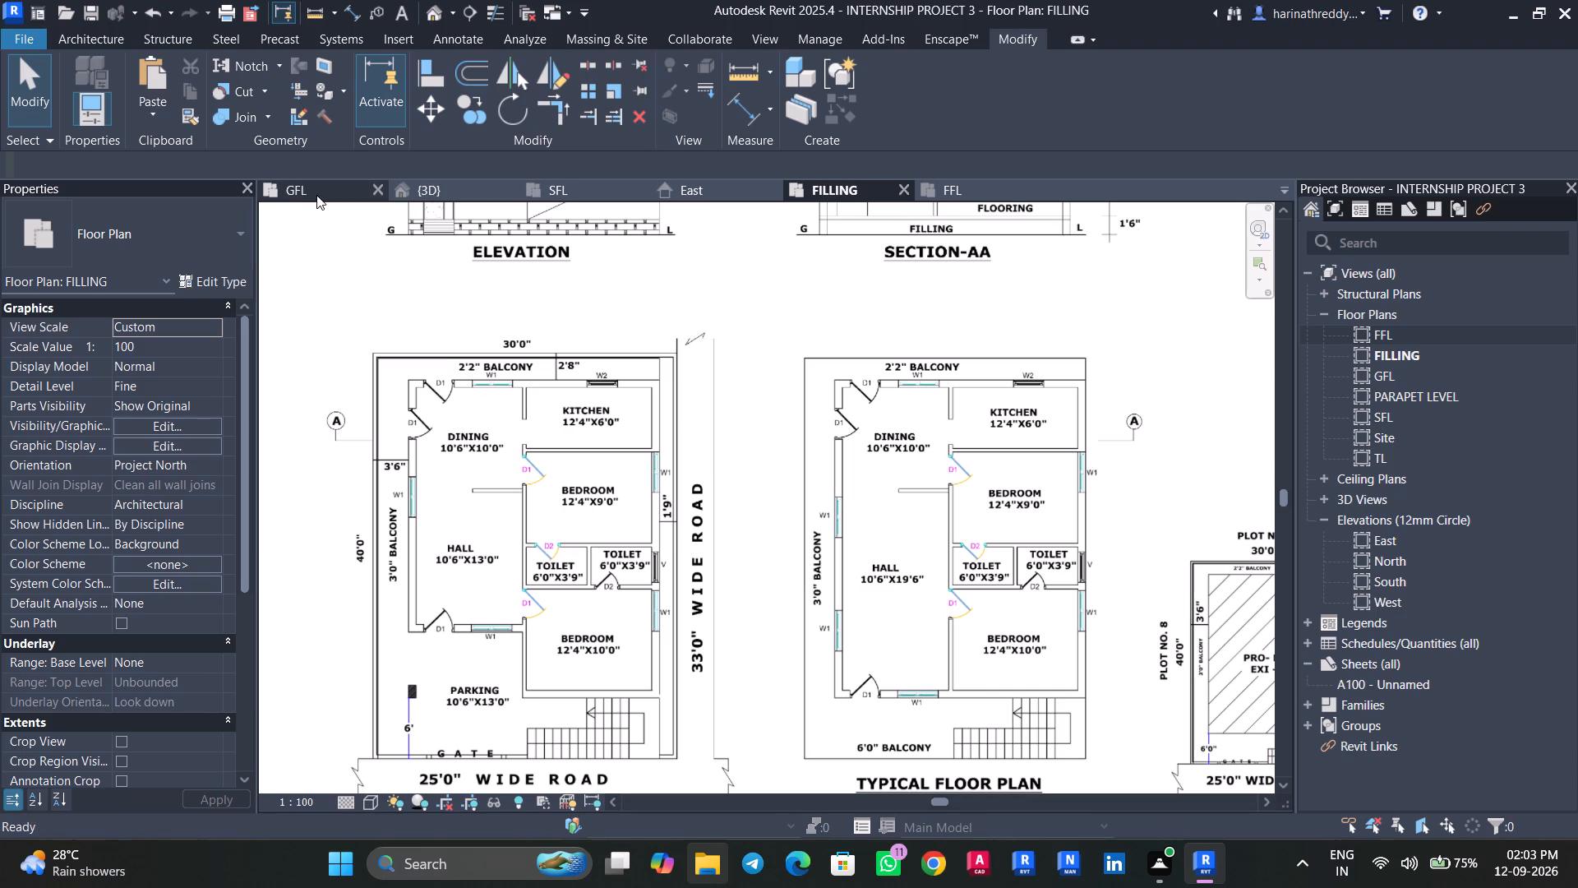
{"action": "scroll", "coordinate": [537, 532], "scroll_direction": "down", "scroll_amount": 5}
{"action": "scroll", "coordinate": [445, 576], "scroll_direction": "up", "scroll_amount": 5}
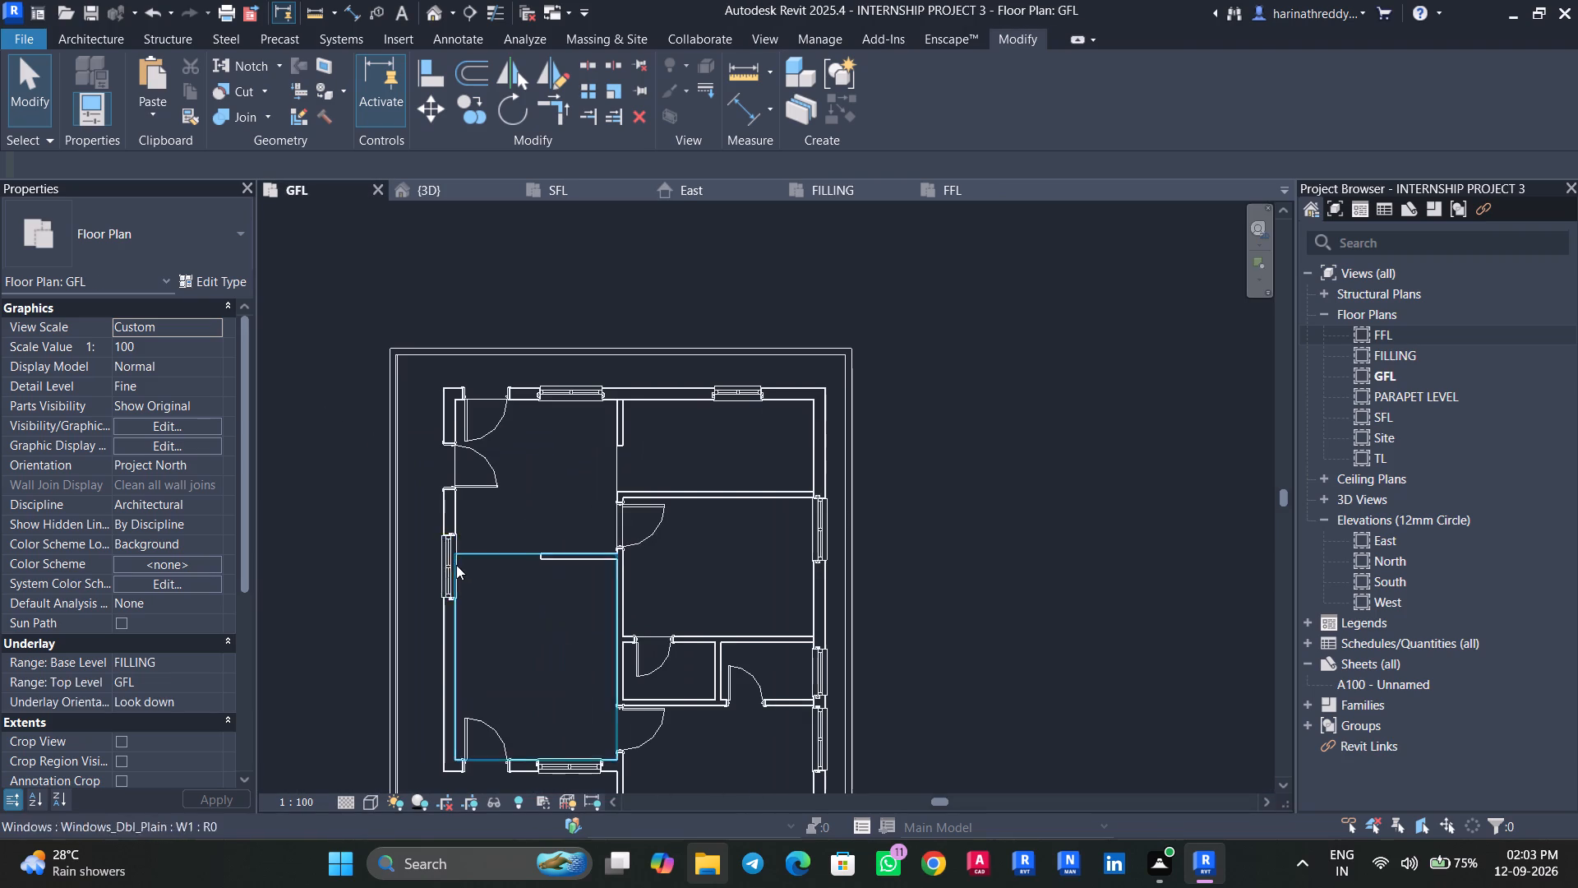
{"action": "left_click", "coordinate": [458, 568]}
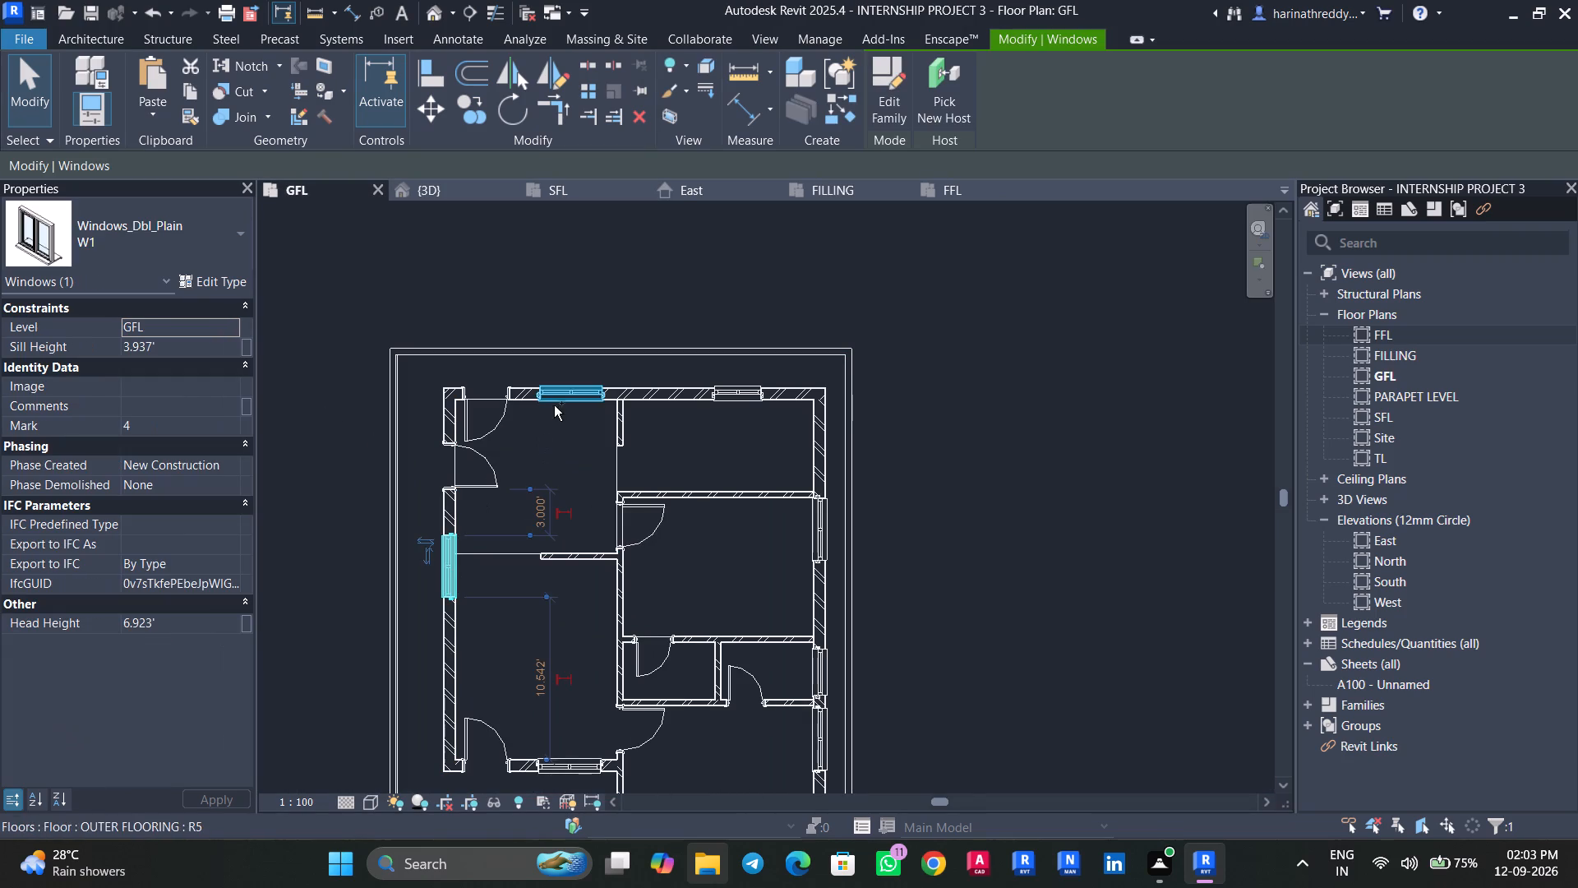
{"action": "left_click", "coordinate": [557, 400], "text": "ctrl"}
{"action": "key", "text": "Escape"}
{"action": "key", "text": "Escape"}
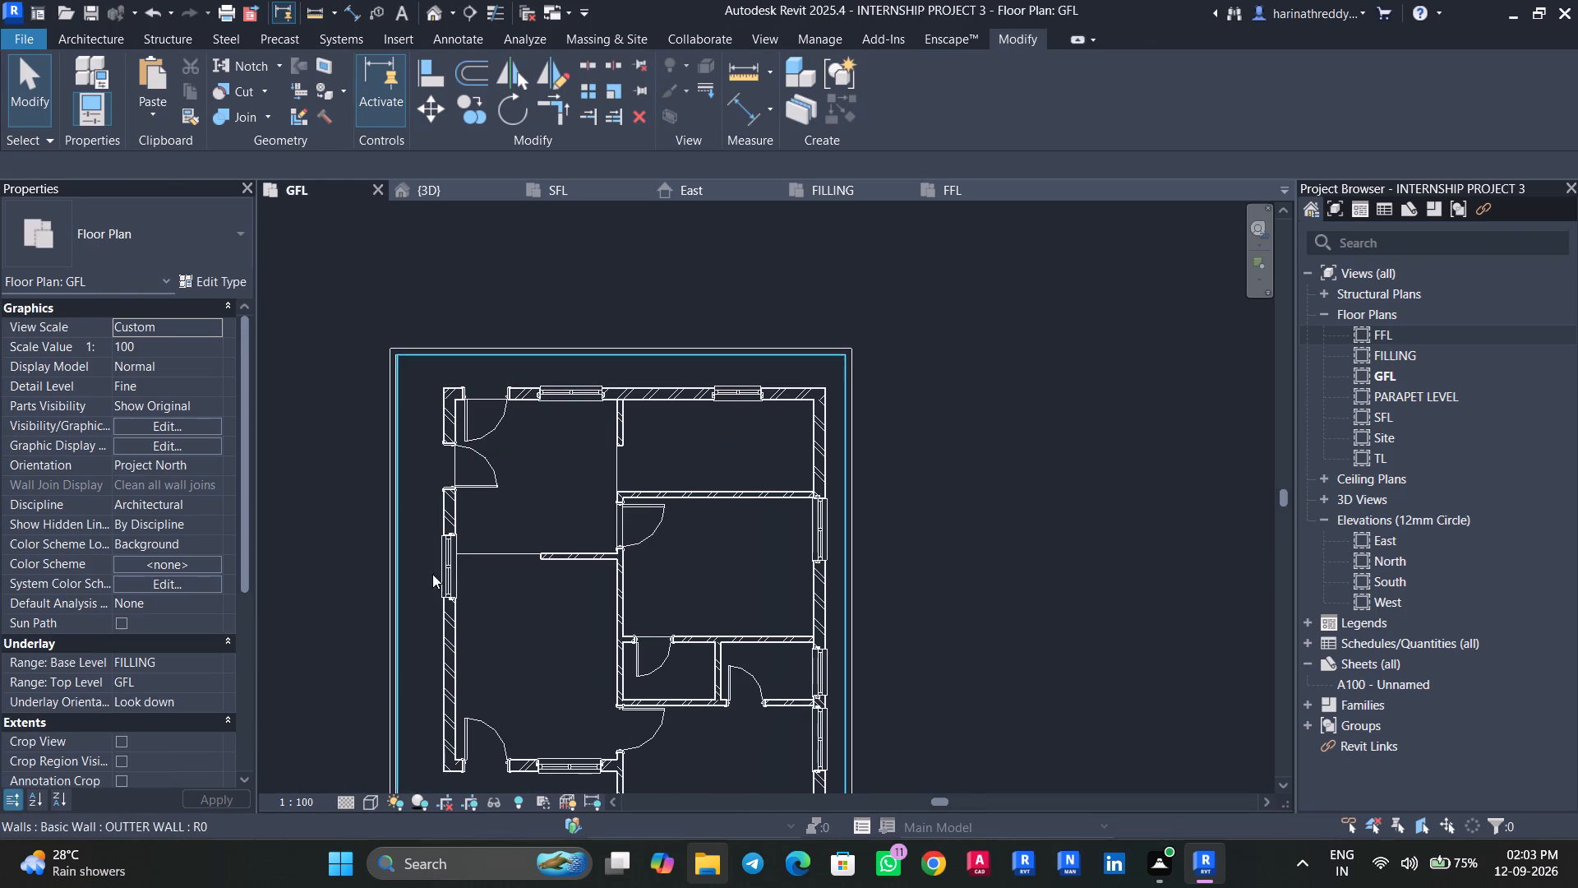
Copy the six windows in the back, left and right exterior walls of the GFL plan and paste them aligned to level FFL.
{"action": "left_click", "coordinate": [444, 562], "text": "ctrl"}
{"action": "left_click", "coordinate": [547, 402], "text": "ctrl"}
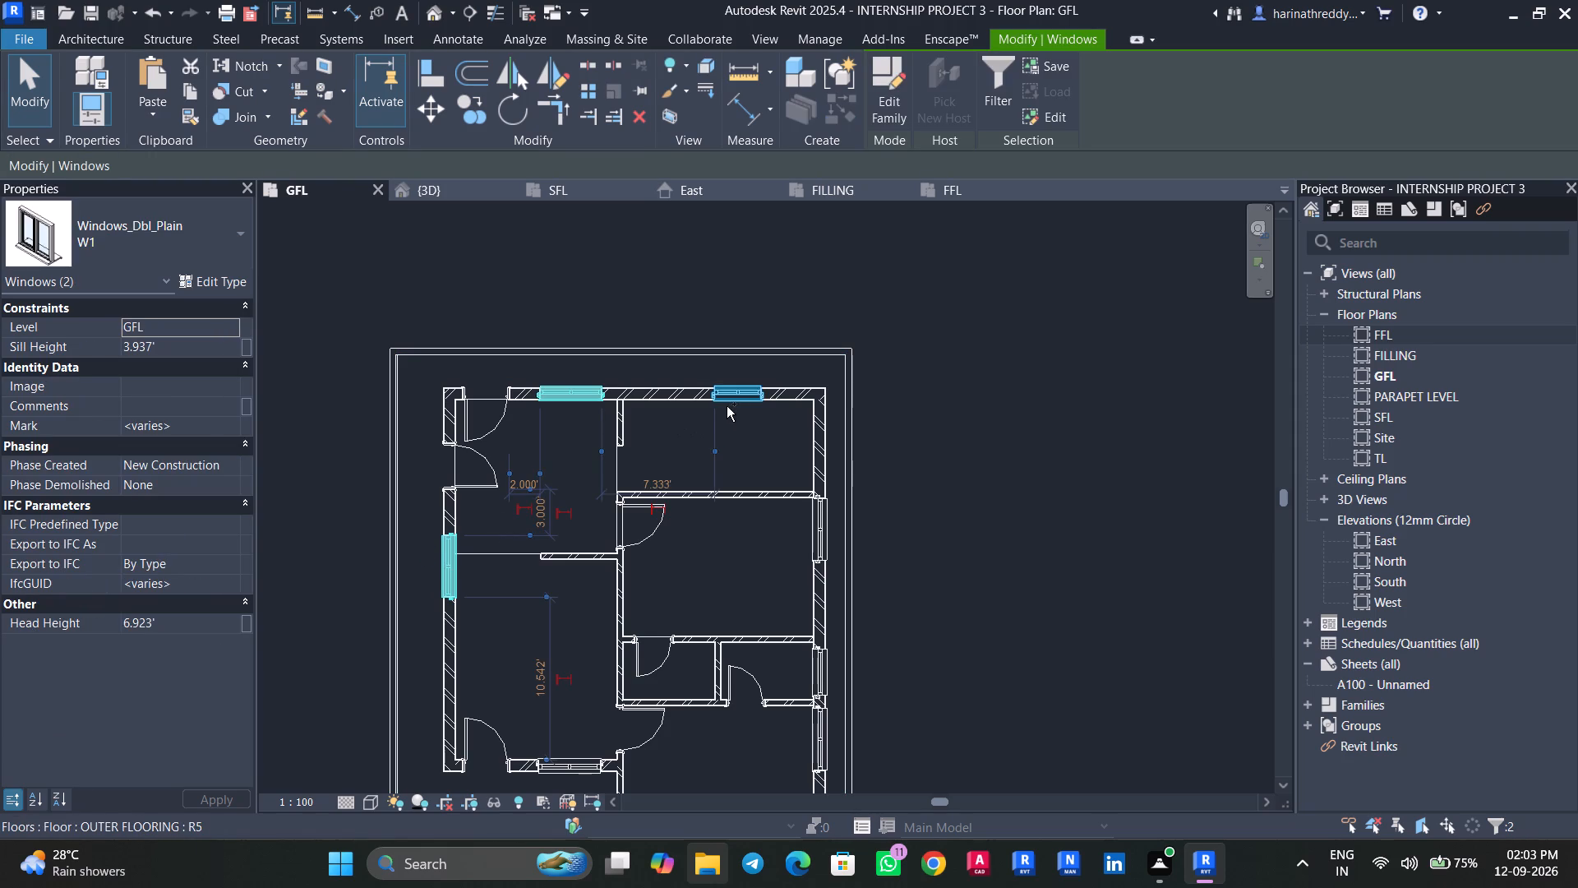
{"action": "left_click", "coordinate": [731, 401], "text": "ctrl"}
{"action": "middle_click_drag", "start_coordinate": [730, 627], "coordinate": [735, 522]}
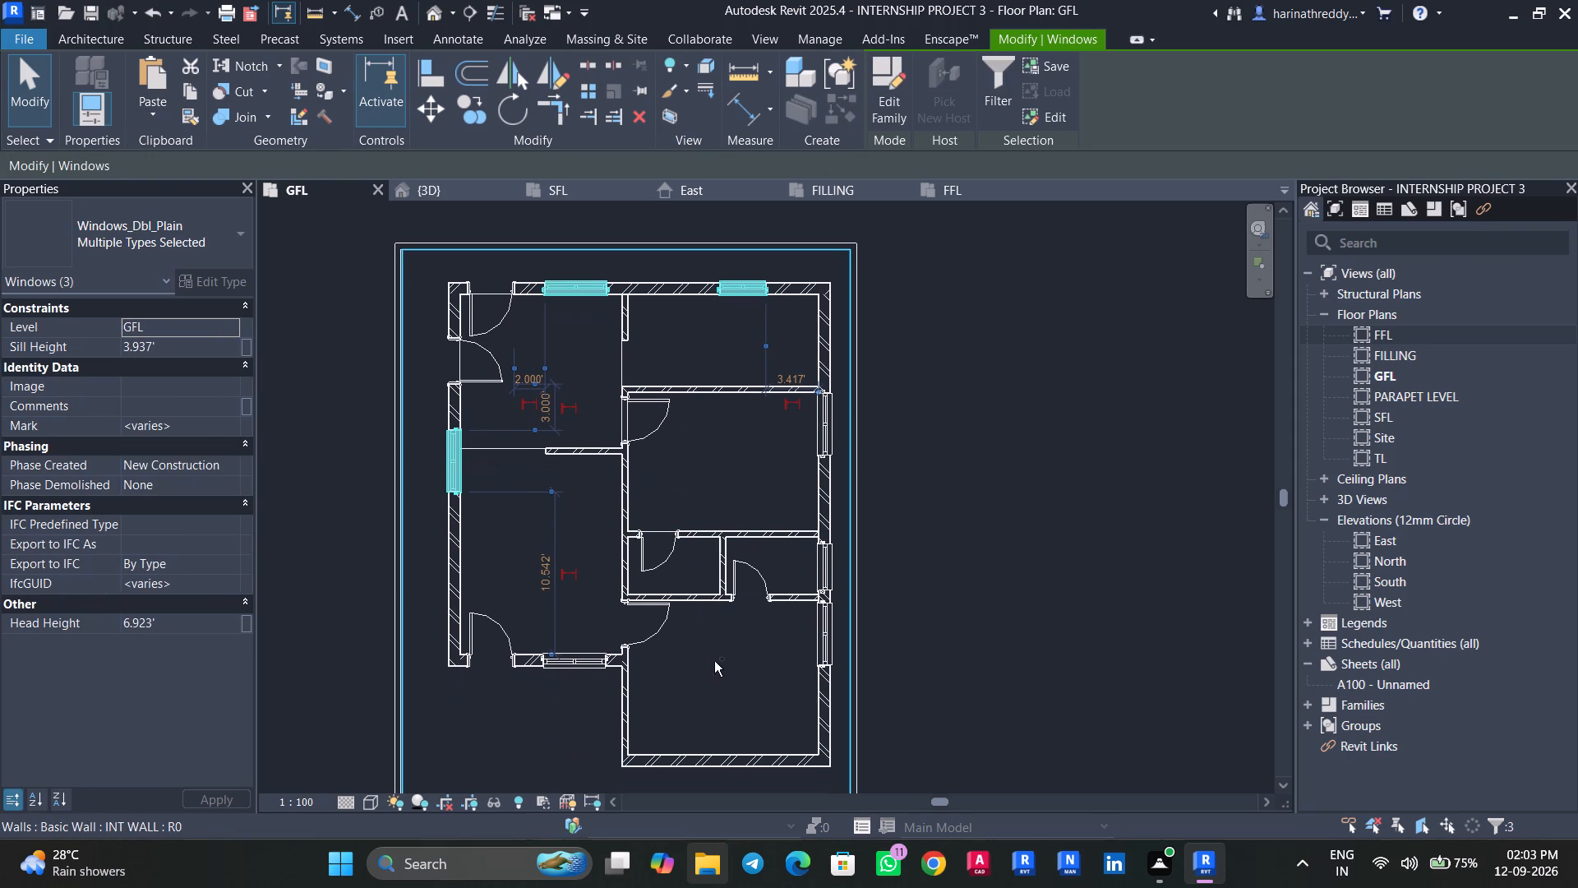
{"action": "left_click", "coordinate": [833, 564], "text": "ctrl"}
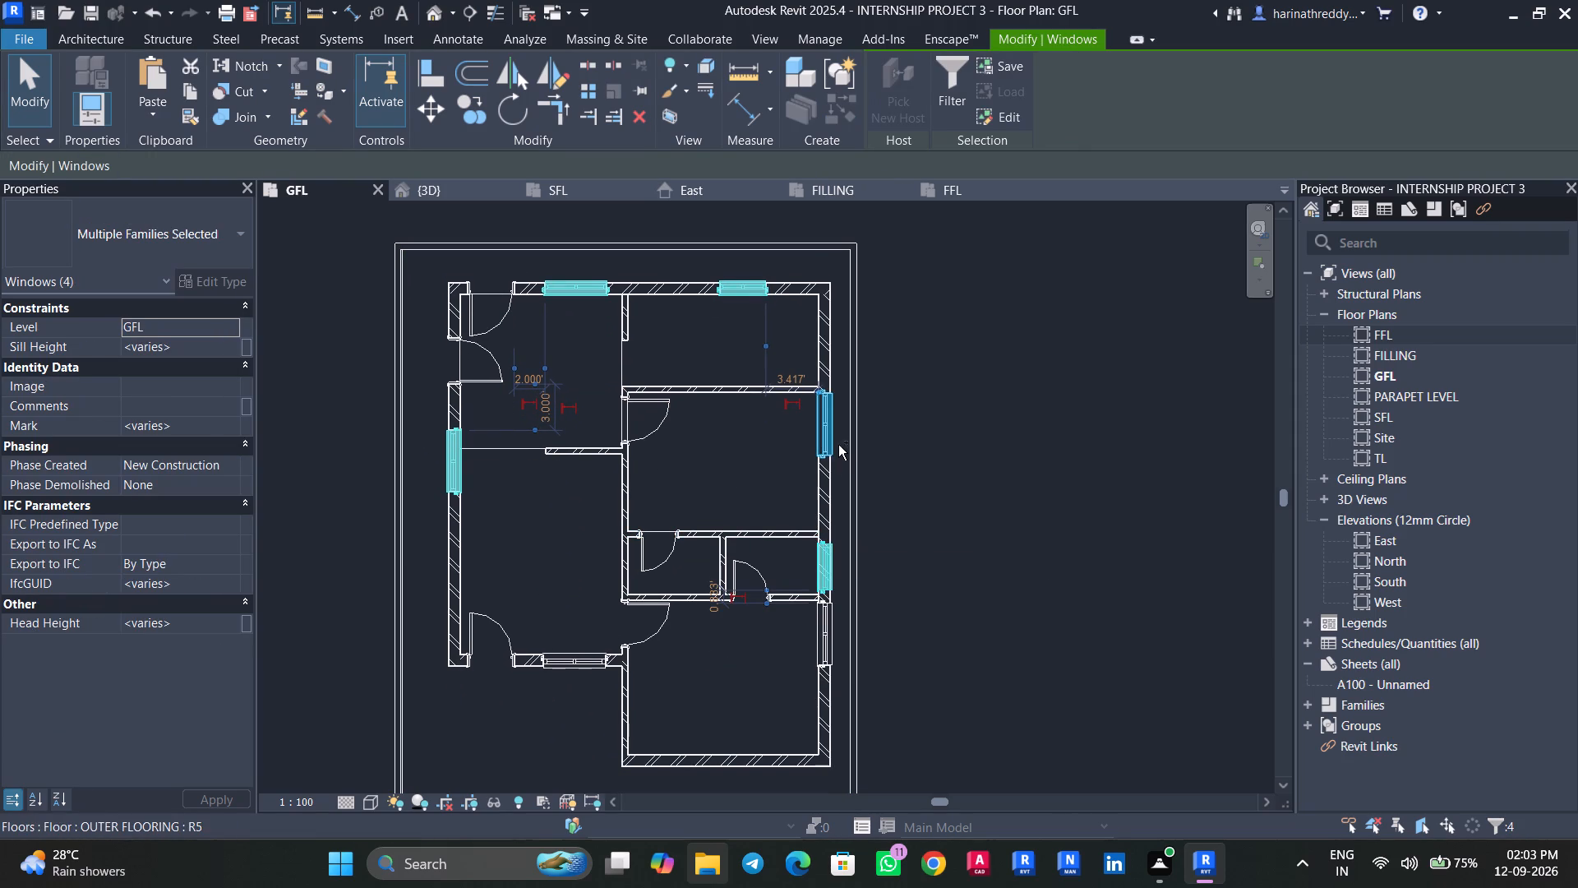
{"action": "left_click", "coordinate": [835, 435], "text": "ctrl"}
{"action": "left_click", "coordinate": [829, 627], "text": "ctrl"}
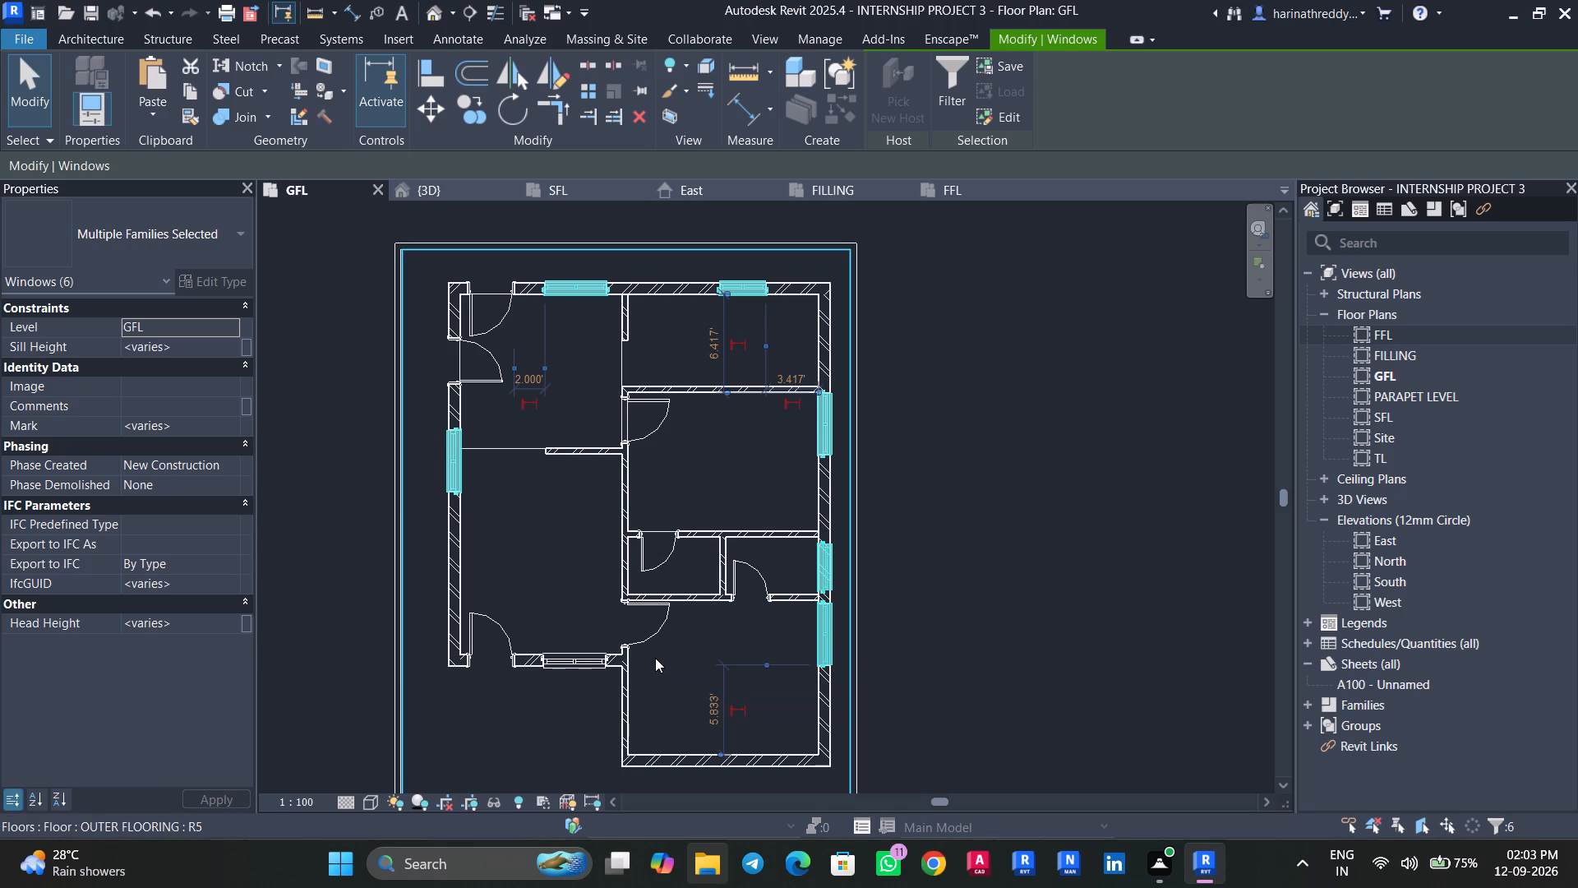
{"action": "left_click", "coordinate": [187, 93]}
{"action": "left_click", "coordinate": [159, 116]}
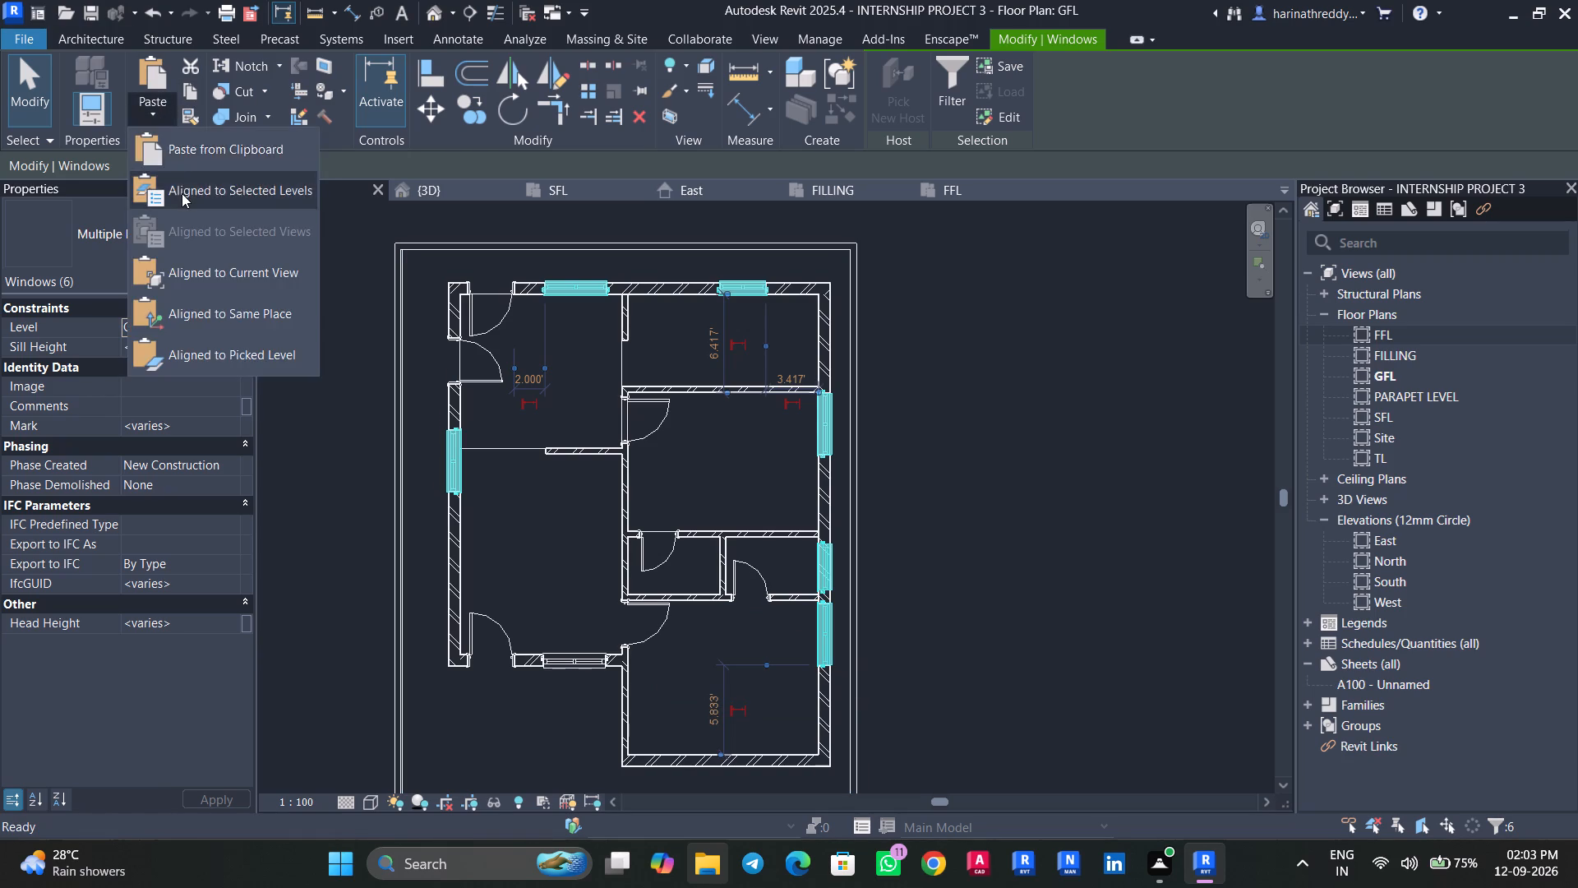
{"action": "left_click", "coordinate": [182, 193]}
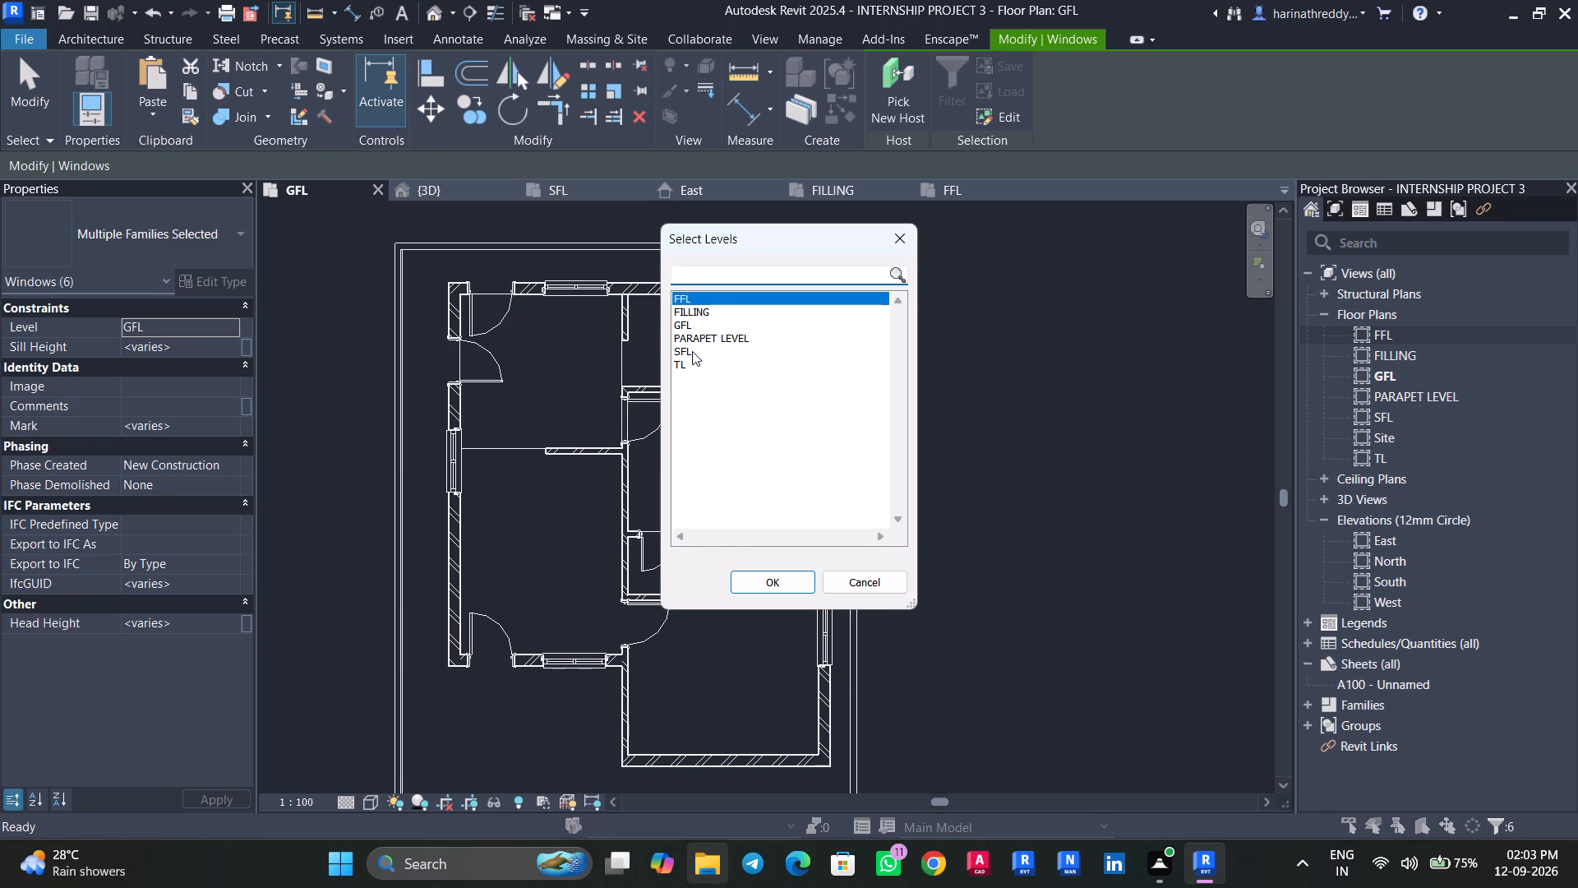
{"action": "left_click", "coordinate": [762, 571]}
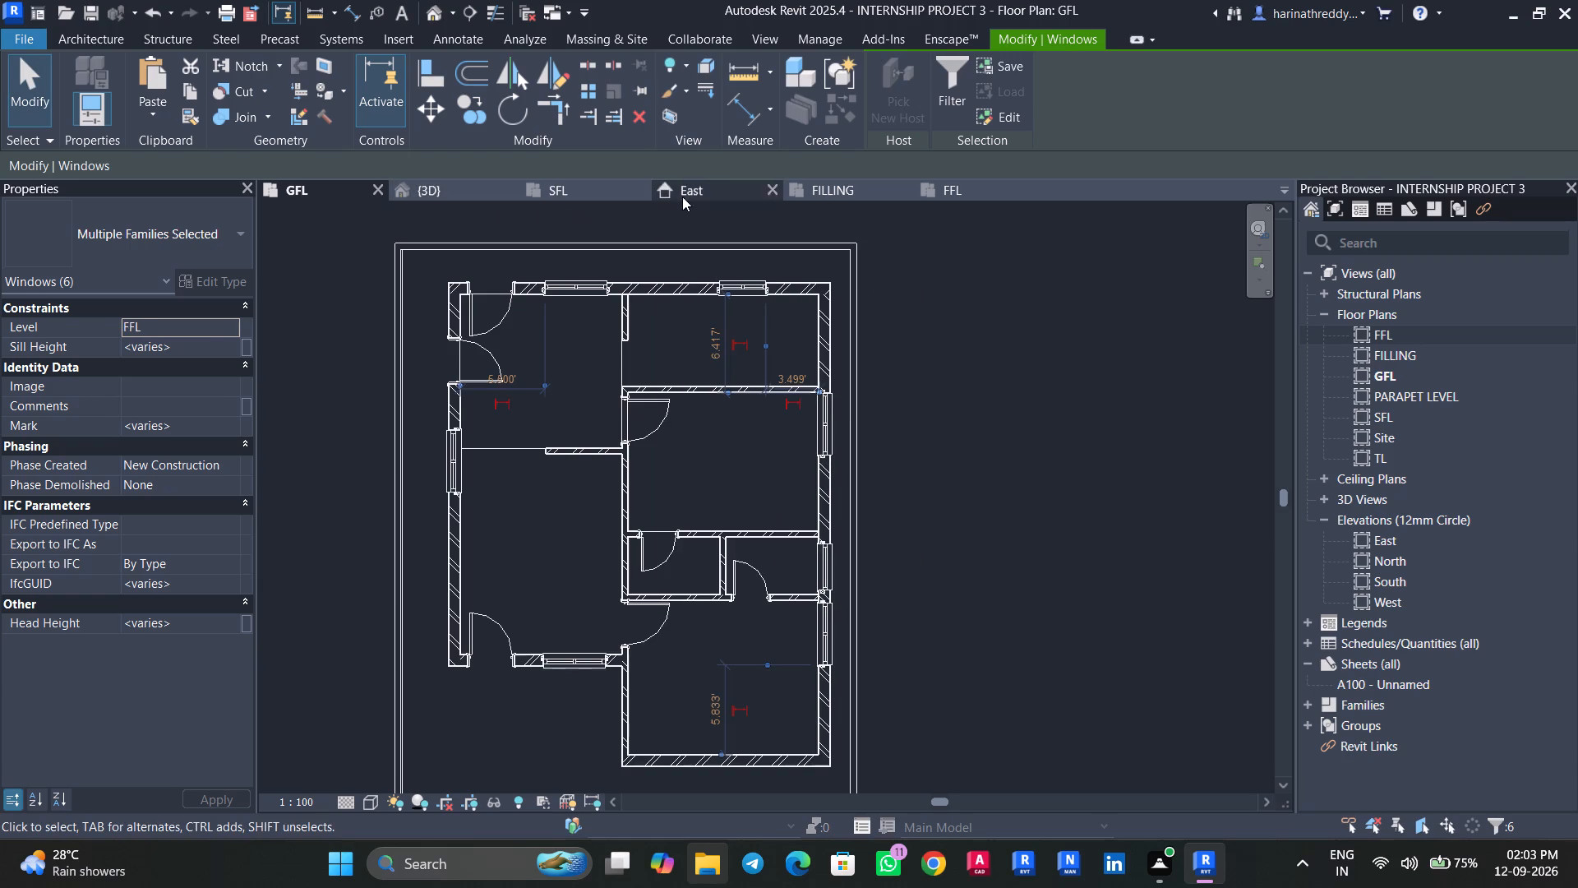
{"action": "key", "text": "Escape"}
Examine the upper-floor windows and exterior walls from several sides in the 3D view.
{"action": "left_click", "coordinate": [429, 201]}
{"action": "middle_click_drag", "start_coordinate": [974, 728], "coordinate": [999, 764], "text": "shift"}
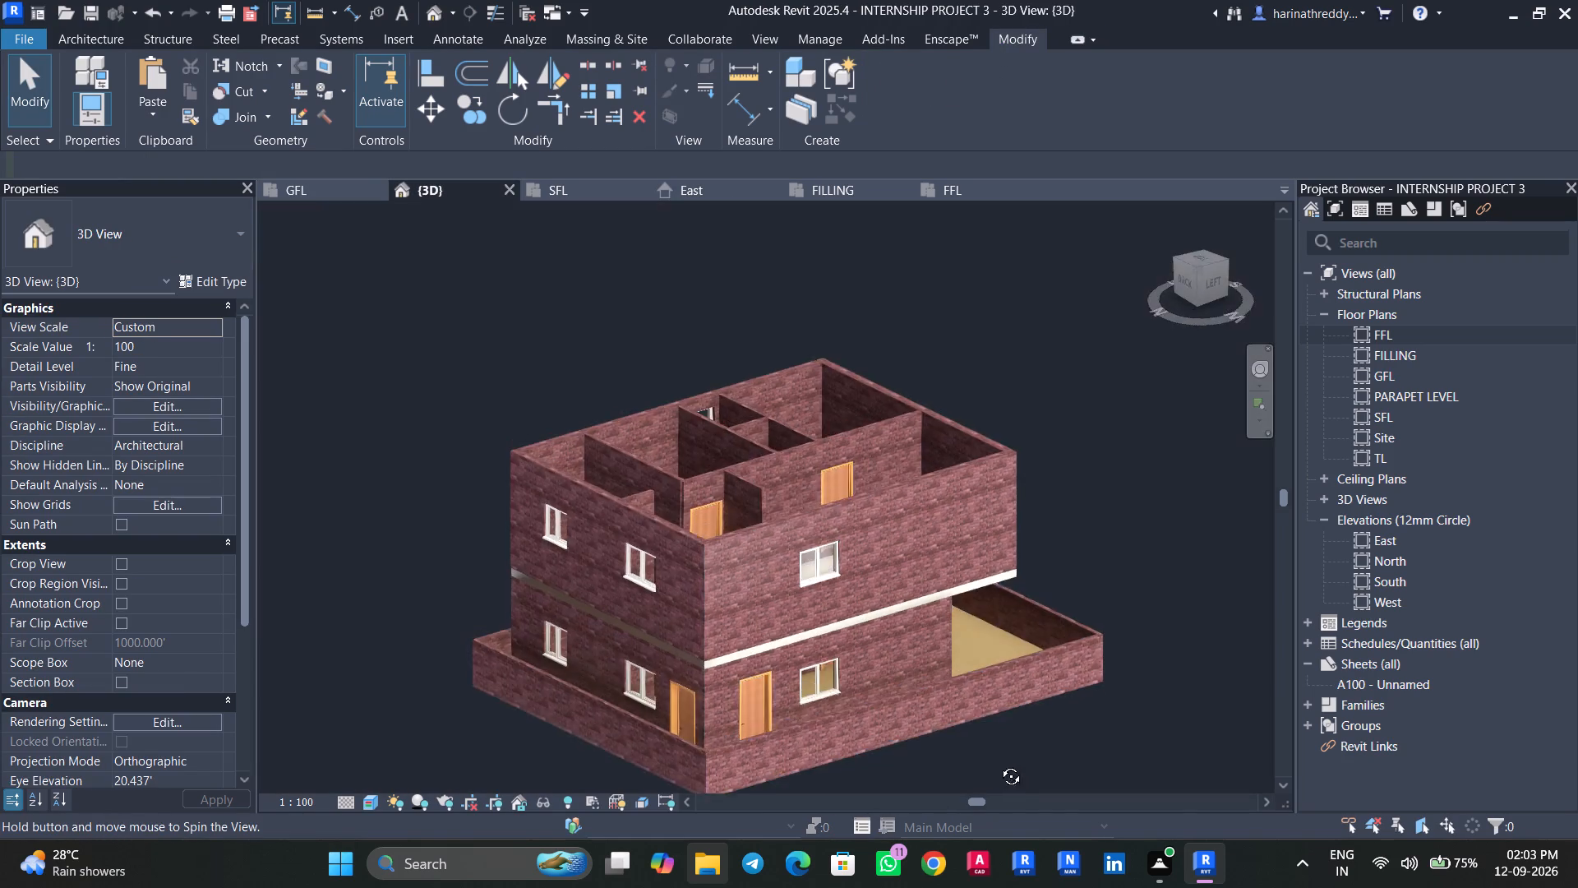
{"action": "middle_click_drag", "start_coordinate": [999, 764], "coordinate": [1188, 886], "text": "shift"}
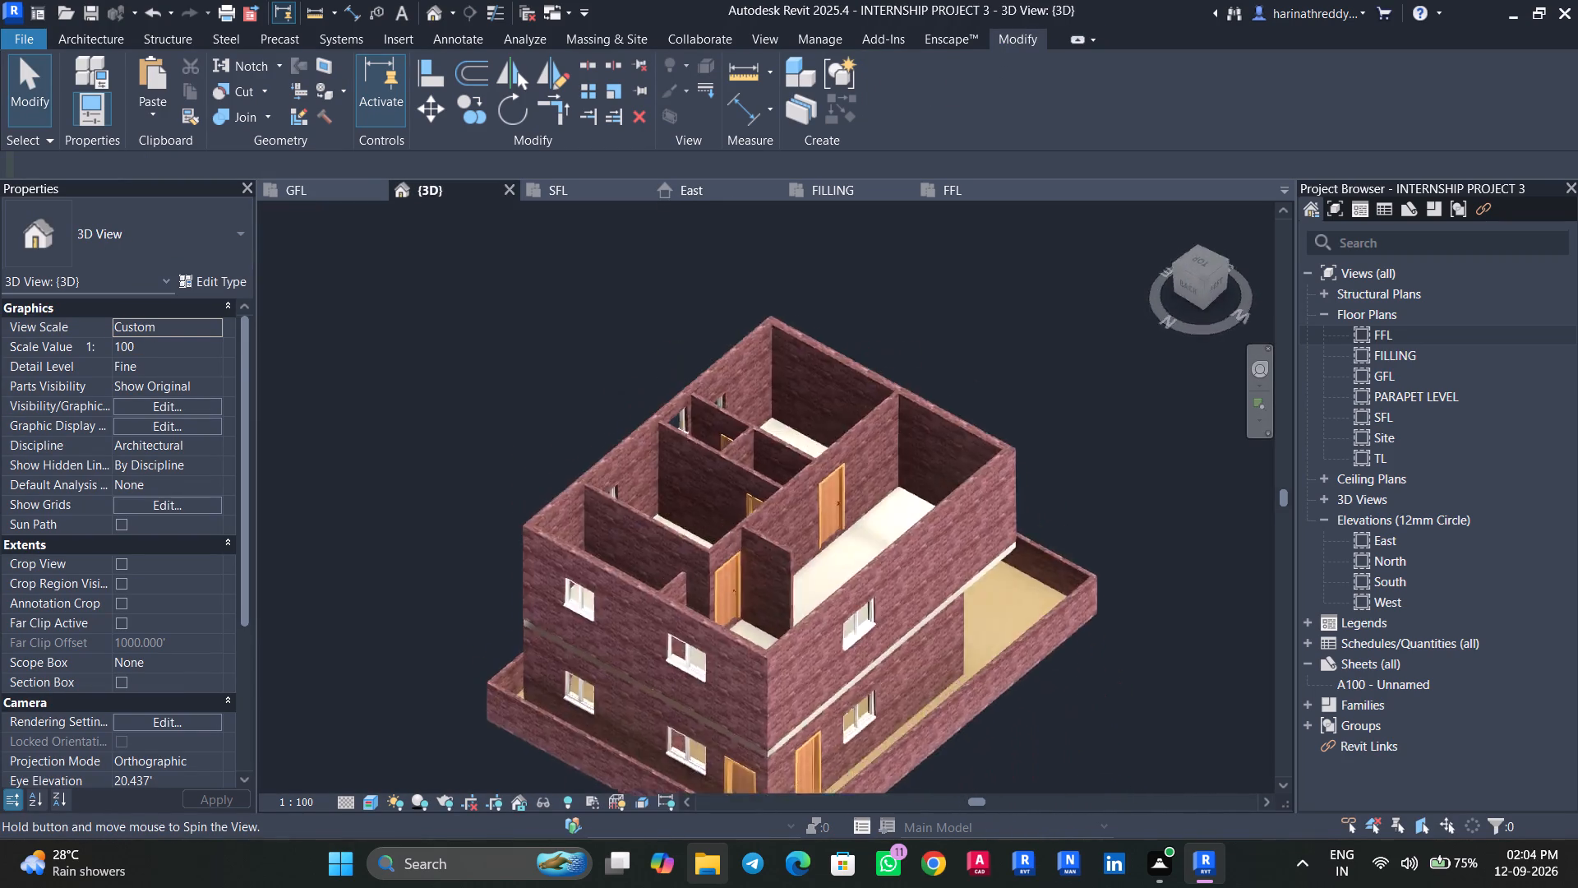
{"action": "middle_click_drag", "start_coordinate": [1188, 886], "coordinate": [872, 839], "text": "shift"}
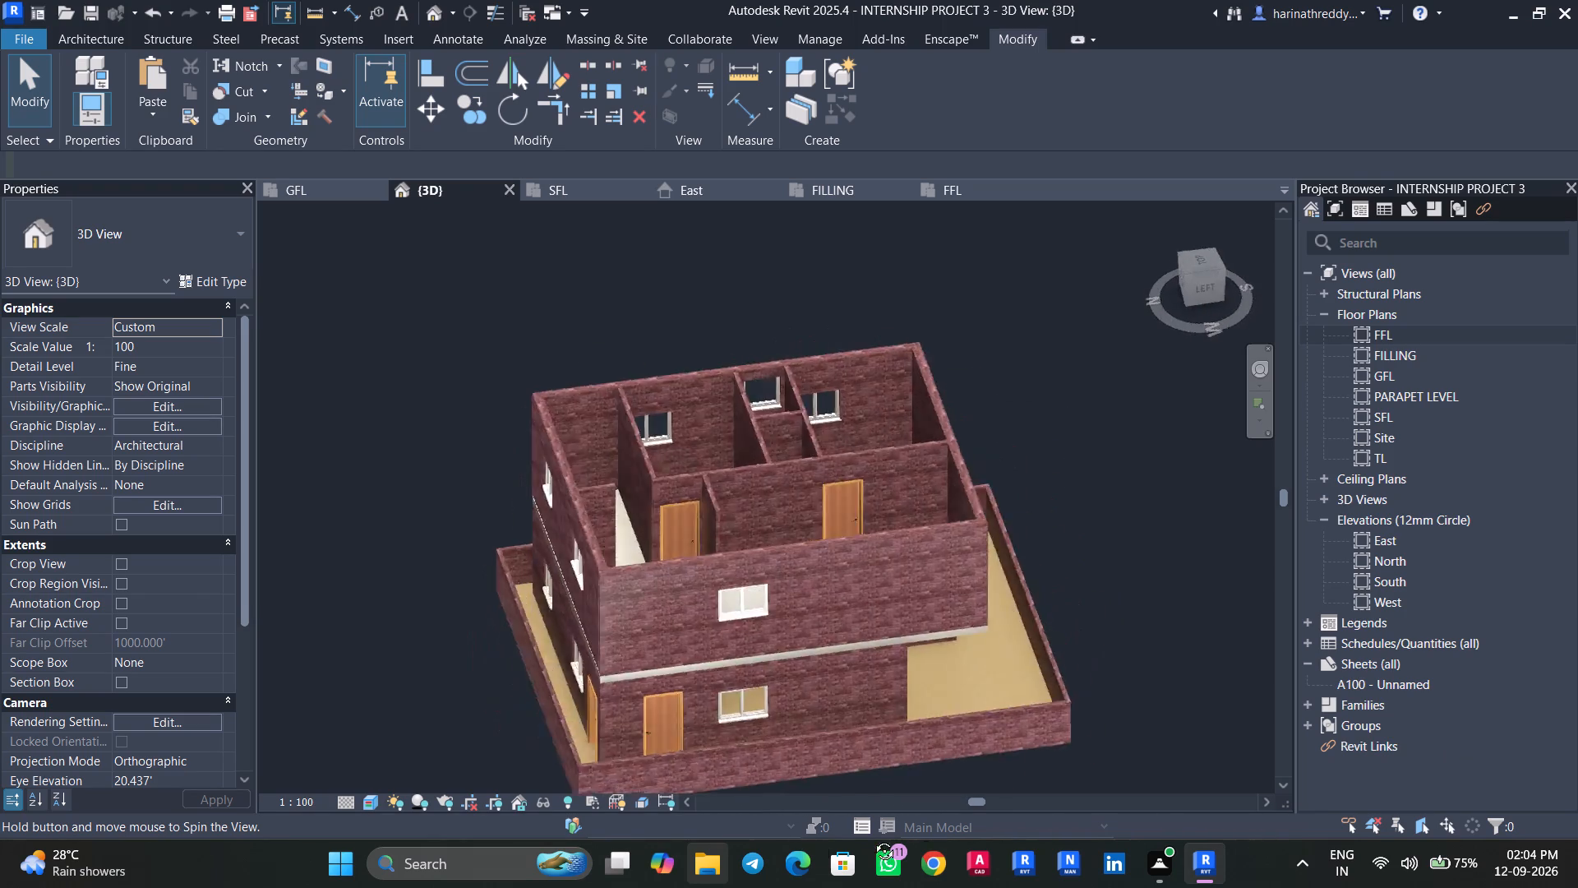
{"action": "middle_click_drag", "start_coordinate": [872, 839], "coordinate": [754, 839], "text": "shift"}
{"action": "scroll", "coordinate": [1100, 498], "scroll_direction": "up", "scroll_amount": 3}
{"action": "middle_click_drag", "start_coordinate": [1100, 498], "coordinate": [1098, 429]}
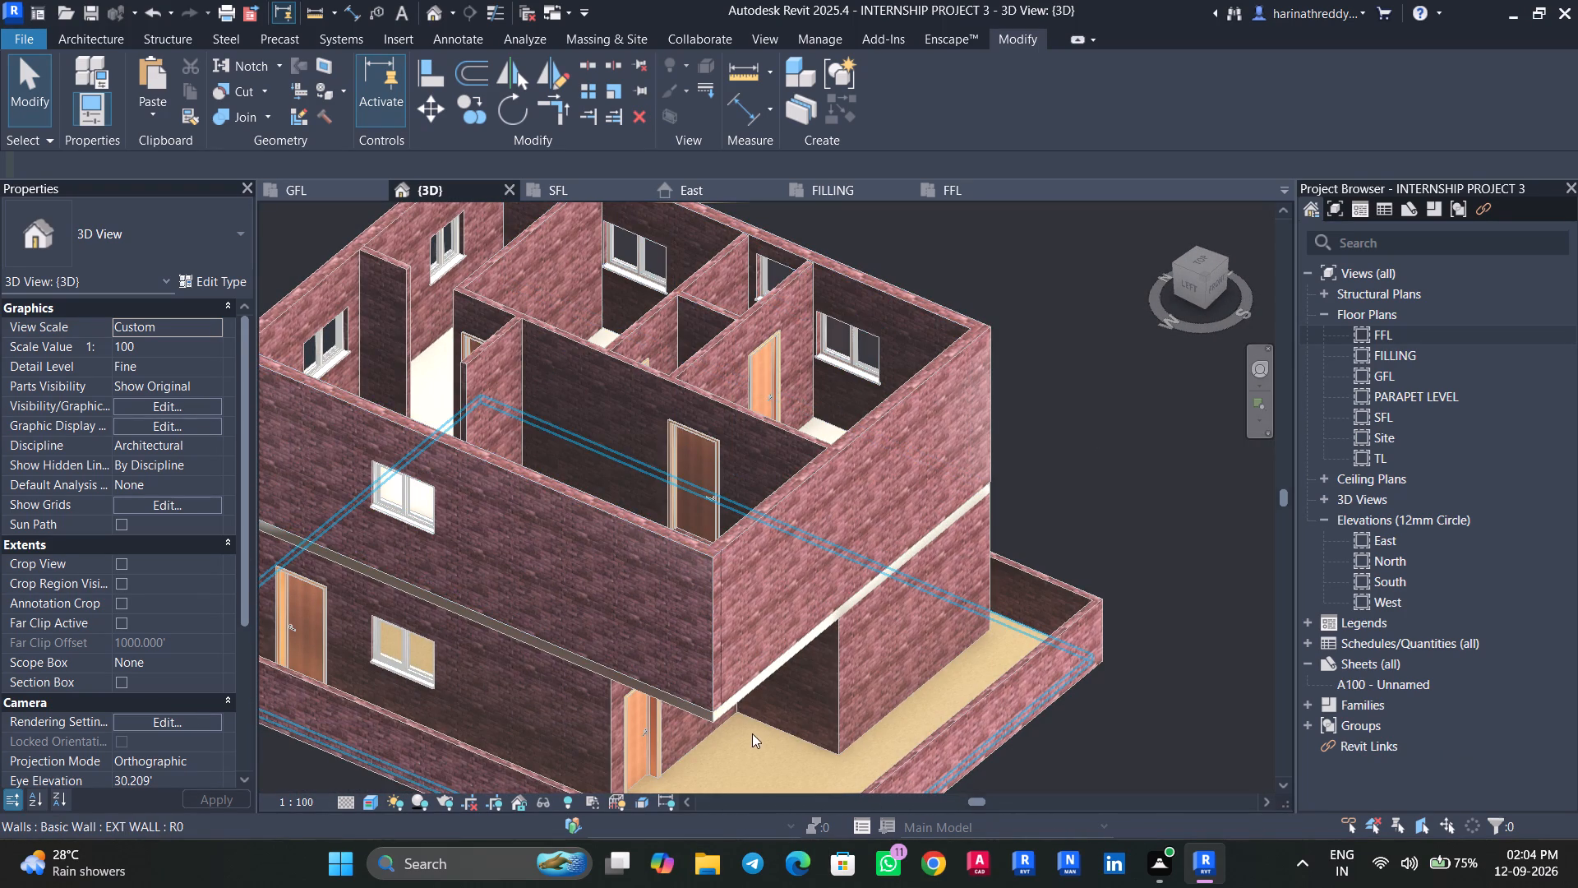
{"action": "middle_click_drag", "start_coordinate": [750, 728], "coordinate": [752, 585], "text": "shift"}
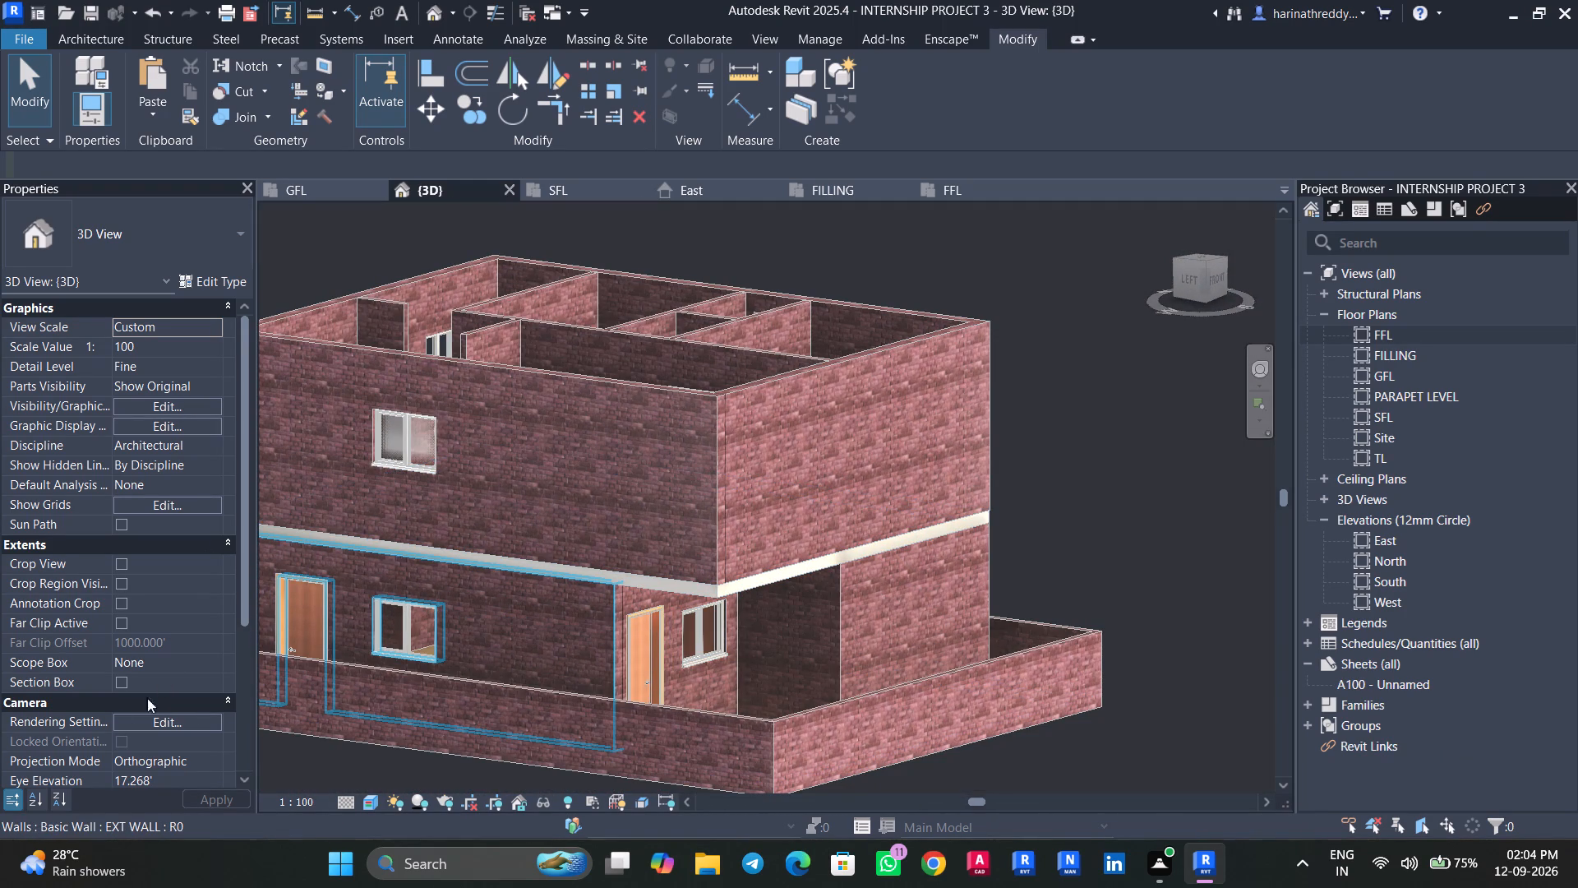
Turn on the section box in the 3D view and pull its long side face inward to cut through both floors' rooms.
{"action": "left_click", "coordinate": [119, 683]}
{"action": "scroll", "coordinate": [312, 652], "scroll_direction": "up", "scroll_amount": 1}
{"action": "scroll", "coordinate": [312, 652], "scroll_direction": "down", "scroll_amount": 6}
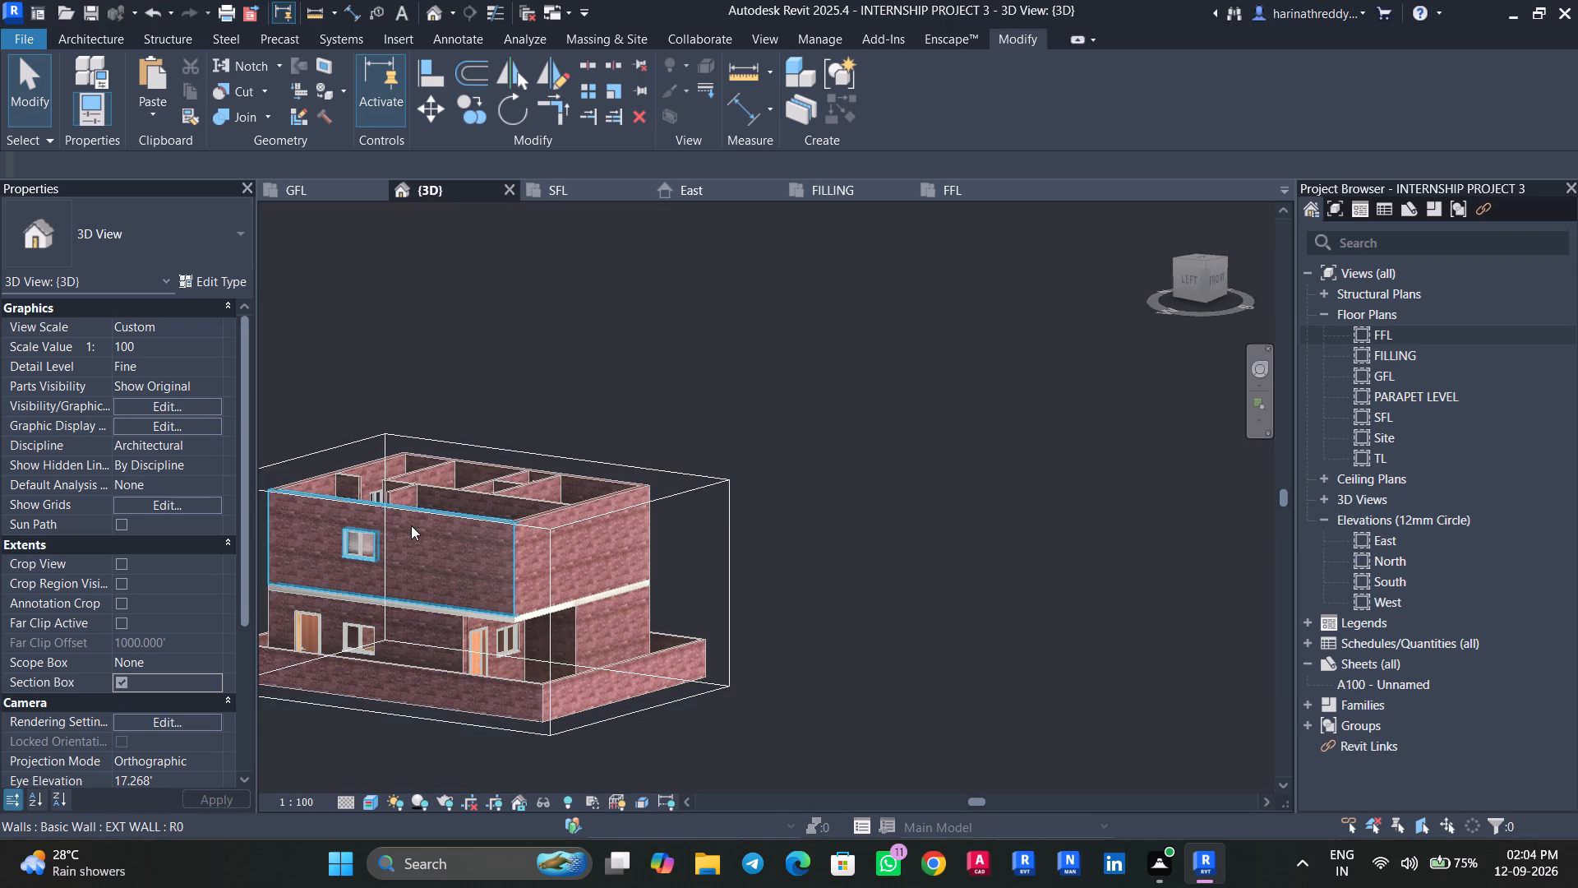
{"action": "left_click", "coordinate": [622, 514]}
{"action": "left_click_drag", "start_coordinate": [388, 608], "coordinate": [394, 606]}
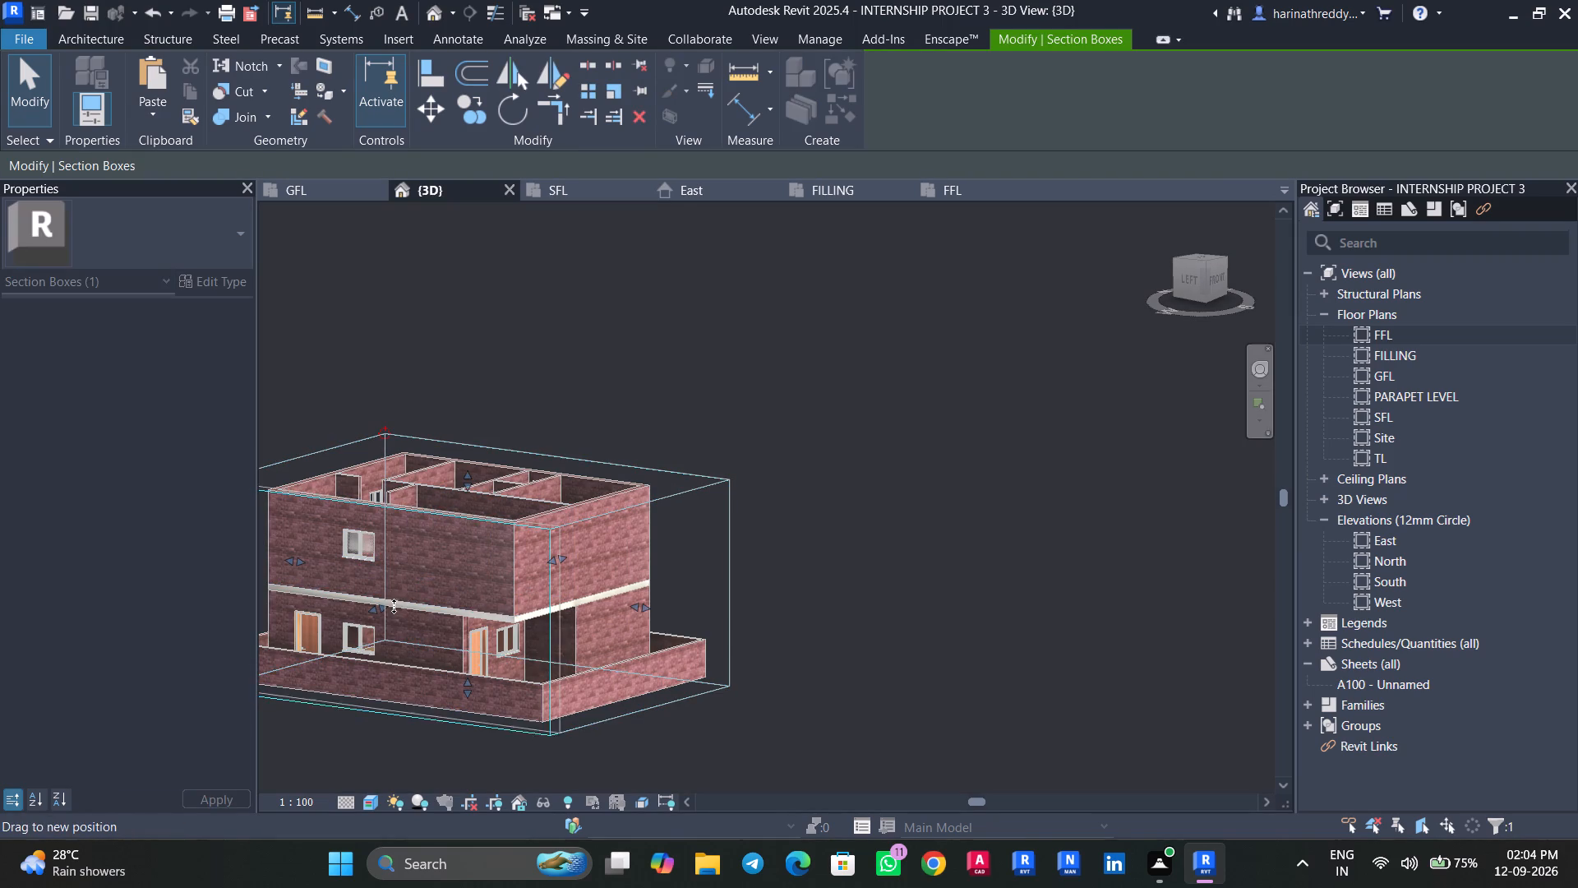
{"action": "left_click_drag", "start_coordinate": [394, 606], "coordinate": [455, 587]}
{"action": "middle_click_drag", "start_coordinate": [446, 702], "coordinate": [537, 720], "text": "shift"}
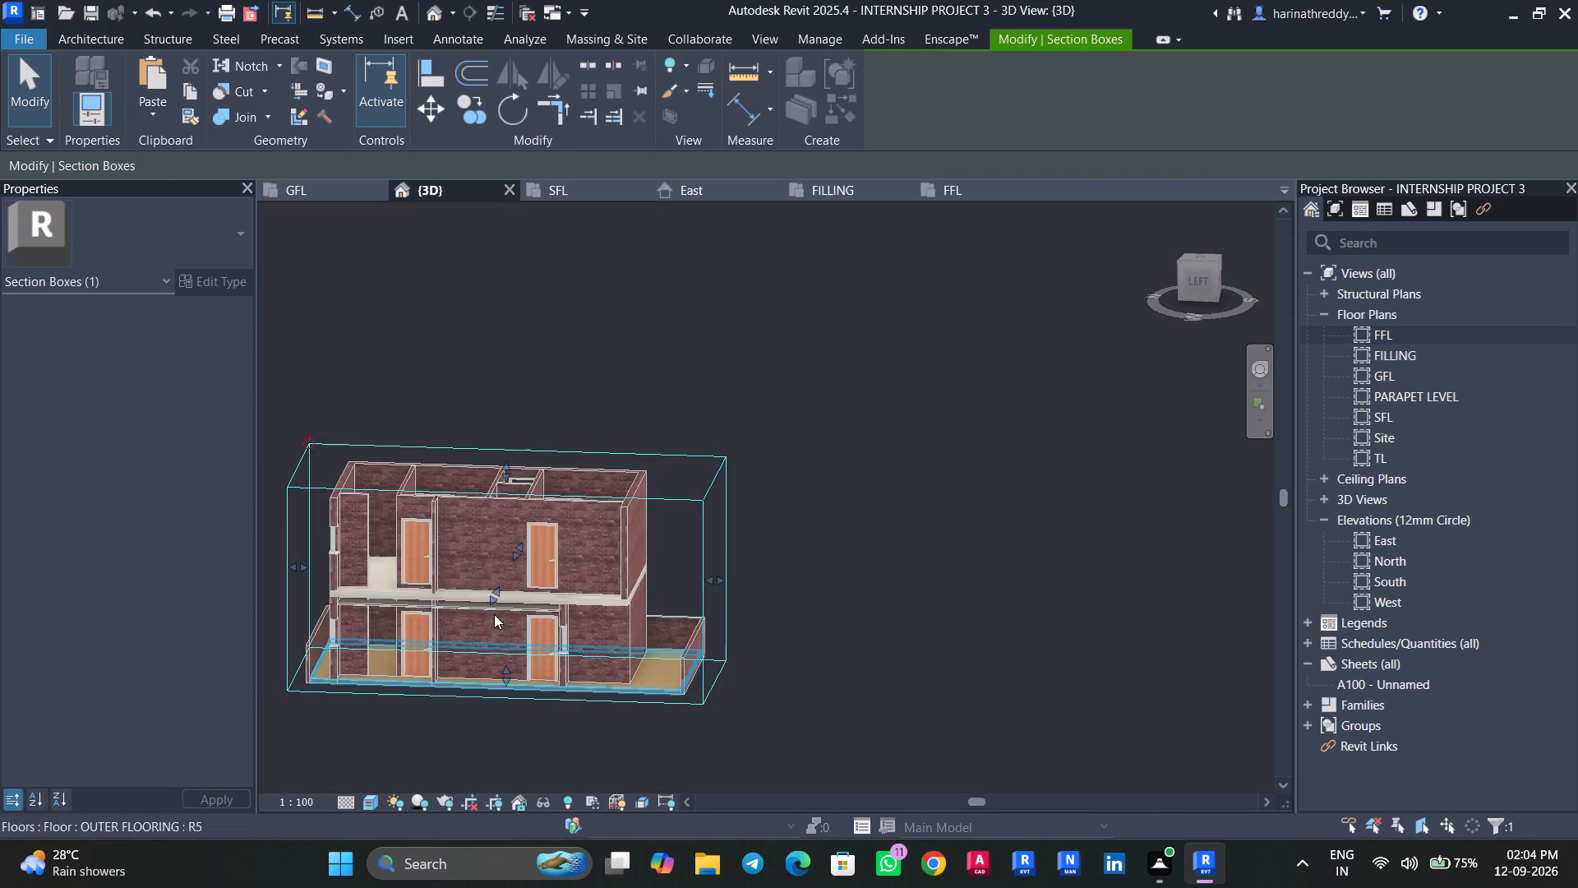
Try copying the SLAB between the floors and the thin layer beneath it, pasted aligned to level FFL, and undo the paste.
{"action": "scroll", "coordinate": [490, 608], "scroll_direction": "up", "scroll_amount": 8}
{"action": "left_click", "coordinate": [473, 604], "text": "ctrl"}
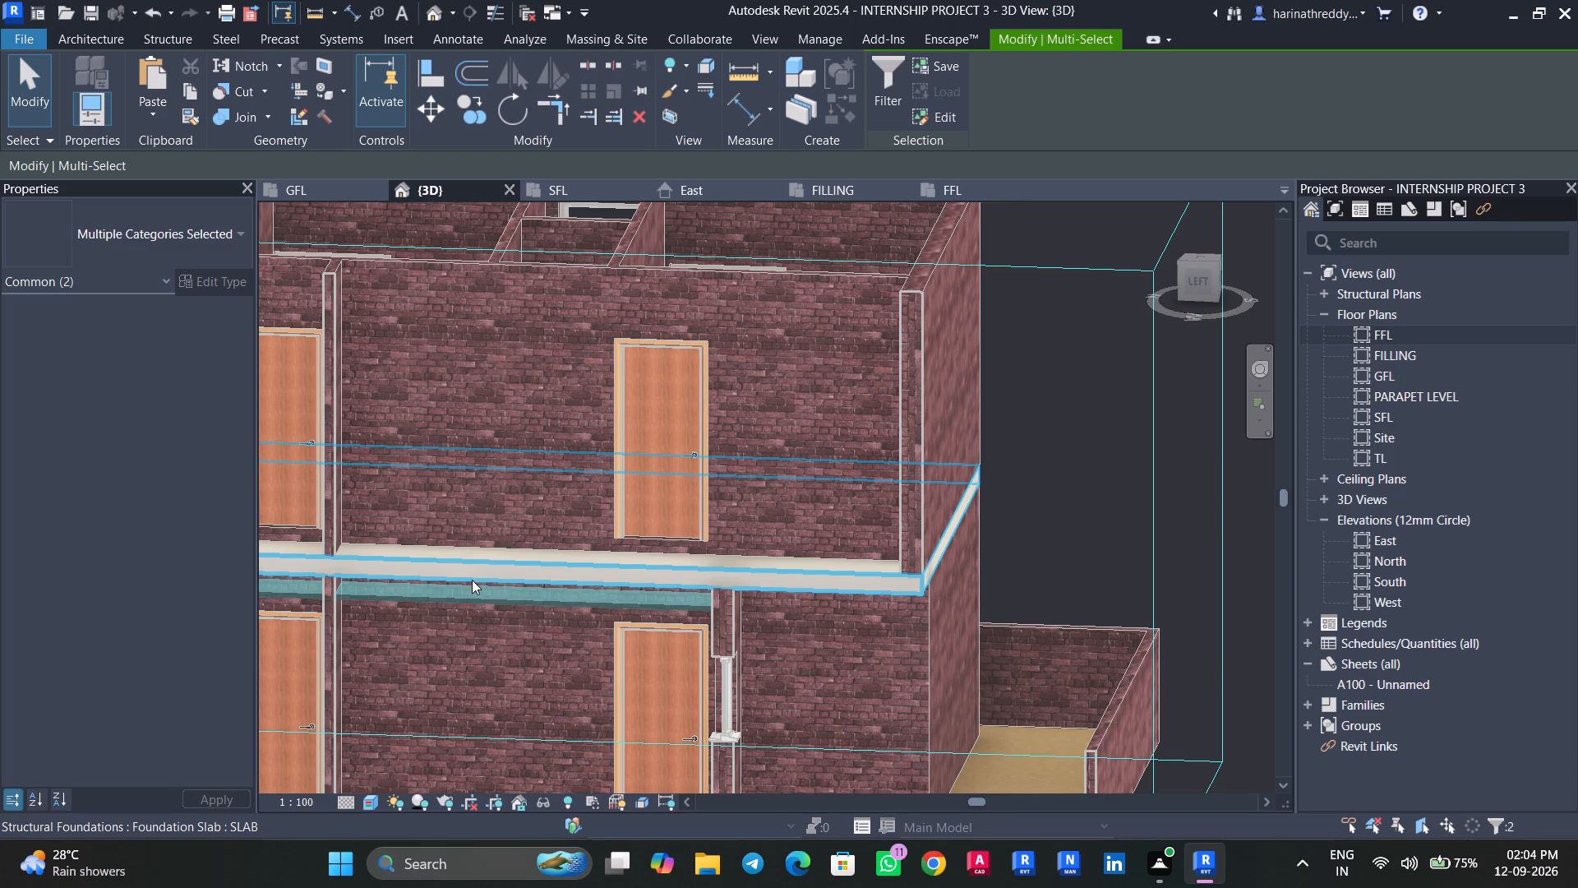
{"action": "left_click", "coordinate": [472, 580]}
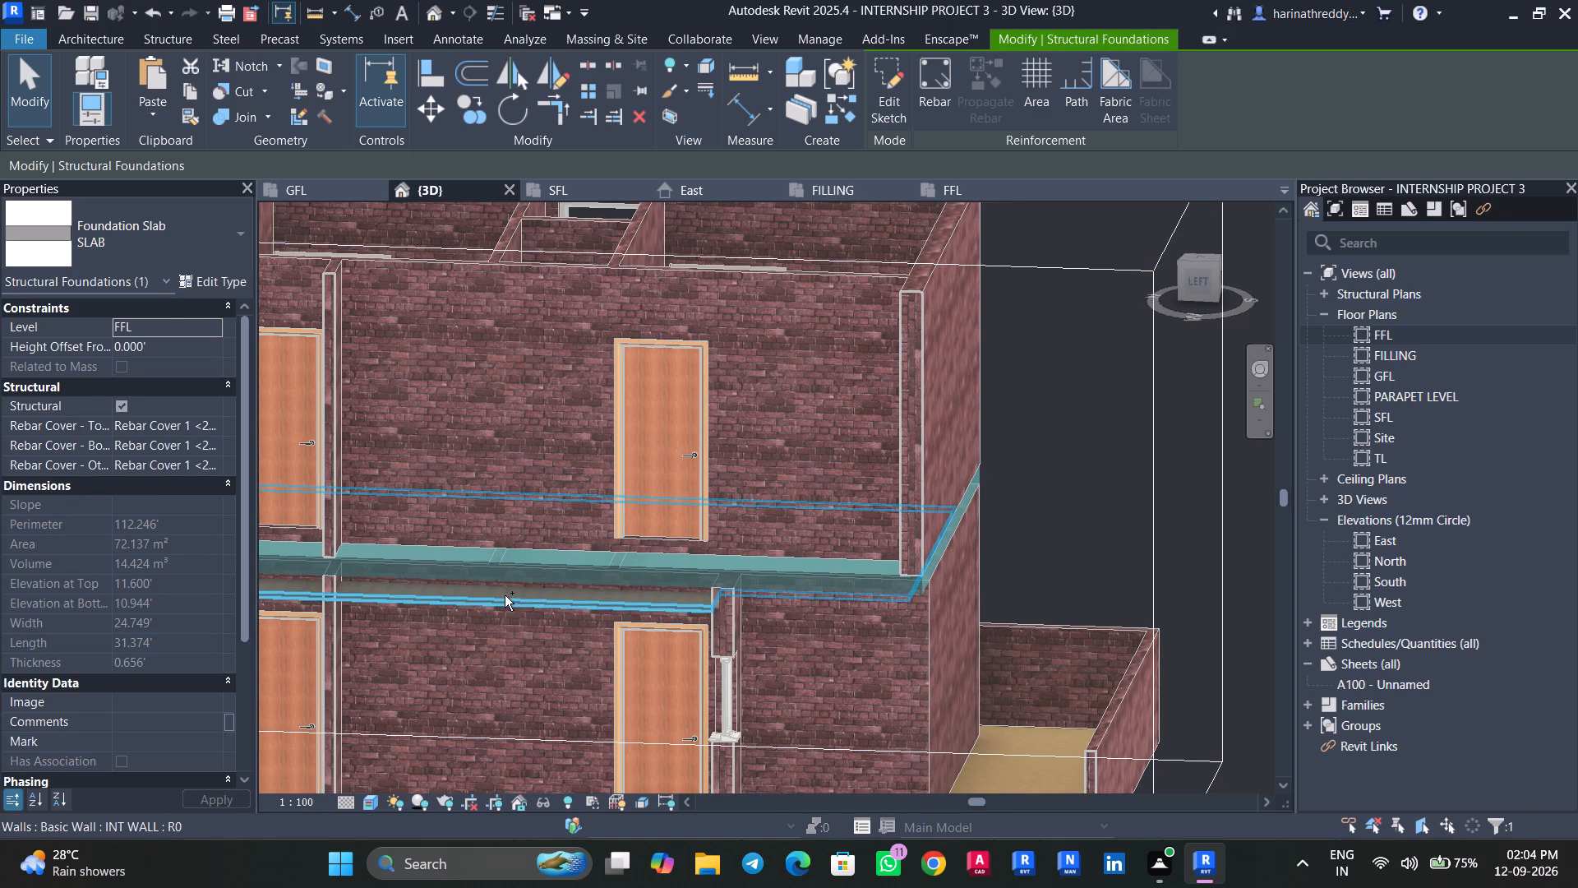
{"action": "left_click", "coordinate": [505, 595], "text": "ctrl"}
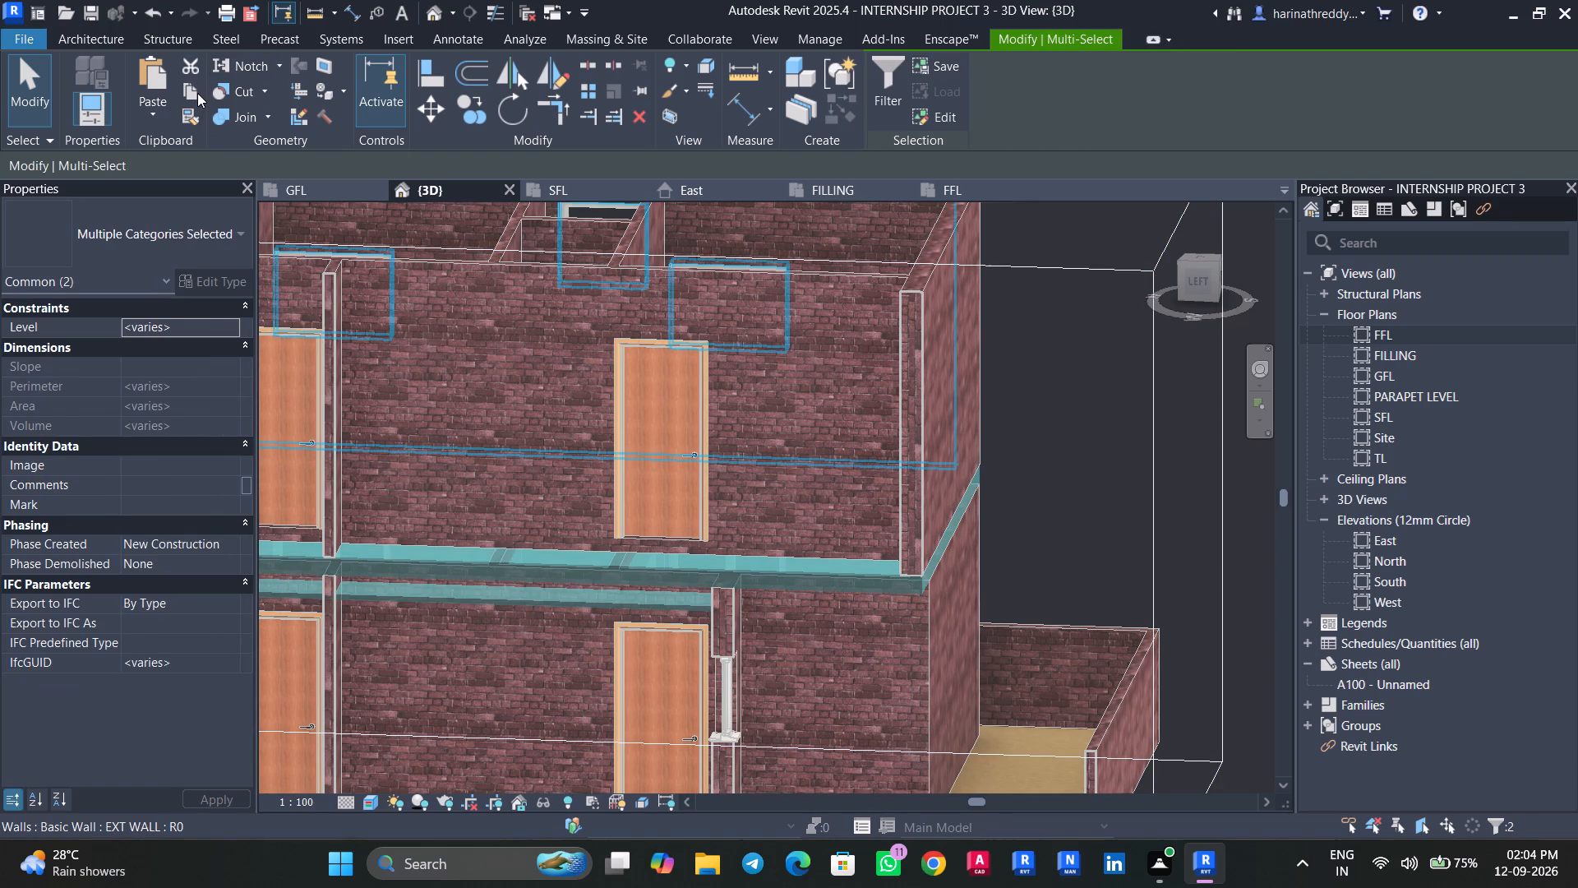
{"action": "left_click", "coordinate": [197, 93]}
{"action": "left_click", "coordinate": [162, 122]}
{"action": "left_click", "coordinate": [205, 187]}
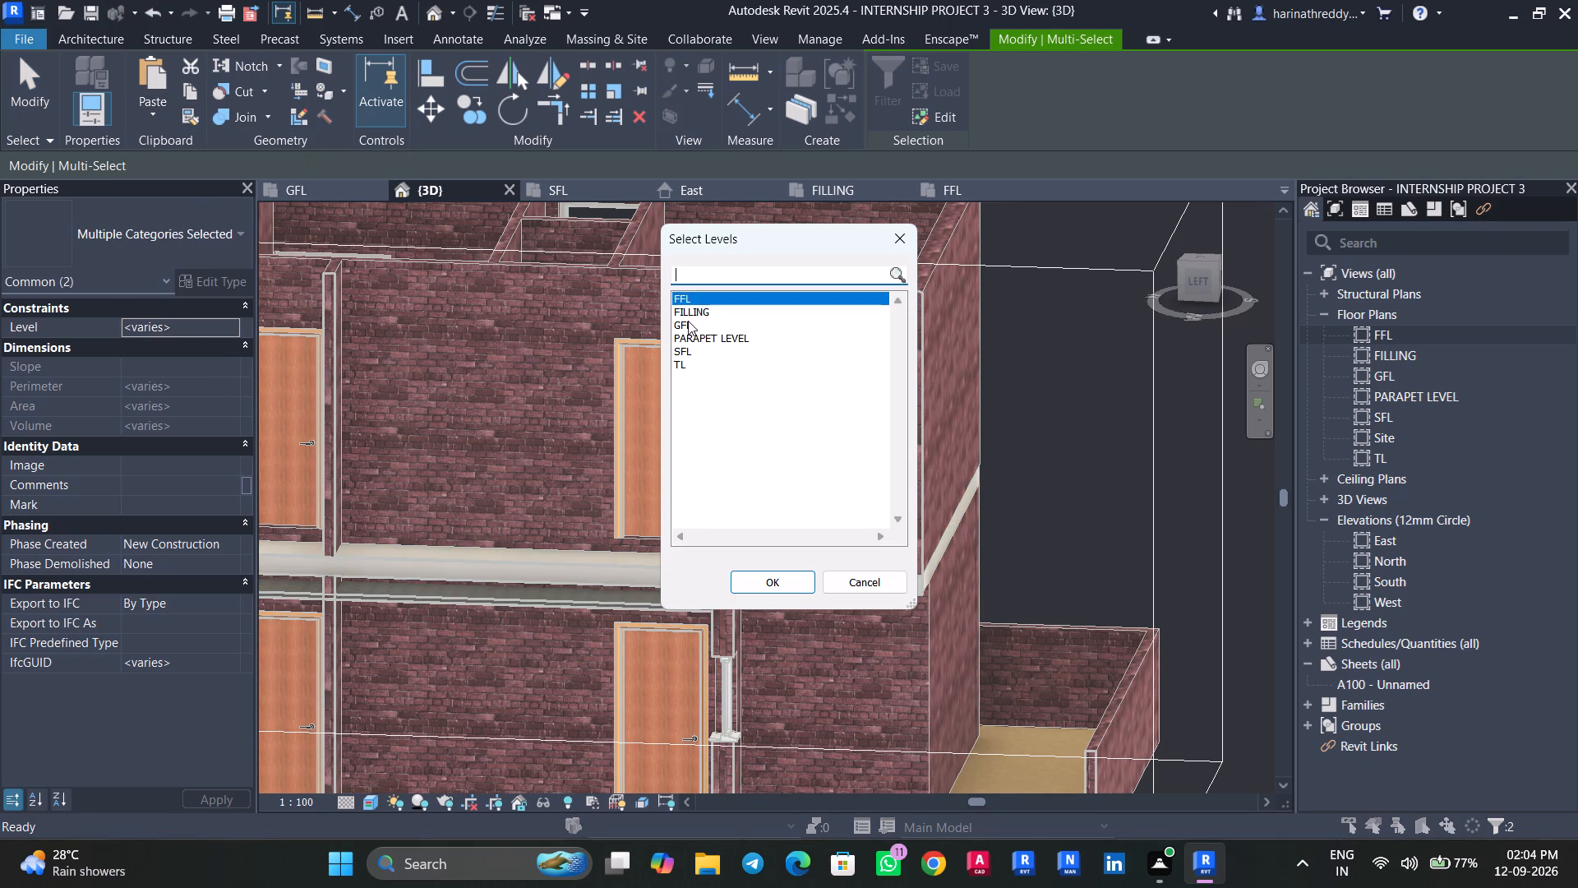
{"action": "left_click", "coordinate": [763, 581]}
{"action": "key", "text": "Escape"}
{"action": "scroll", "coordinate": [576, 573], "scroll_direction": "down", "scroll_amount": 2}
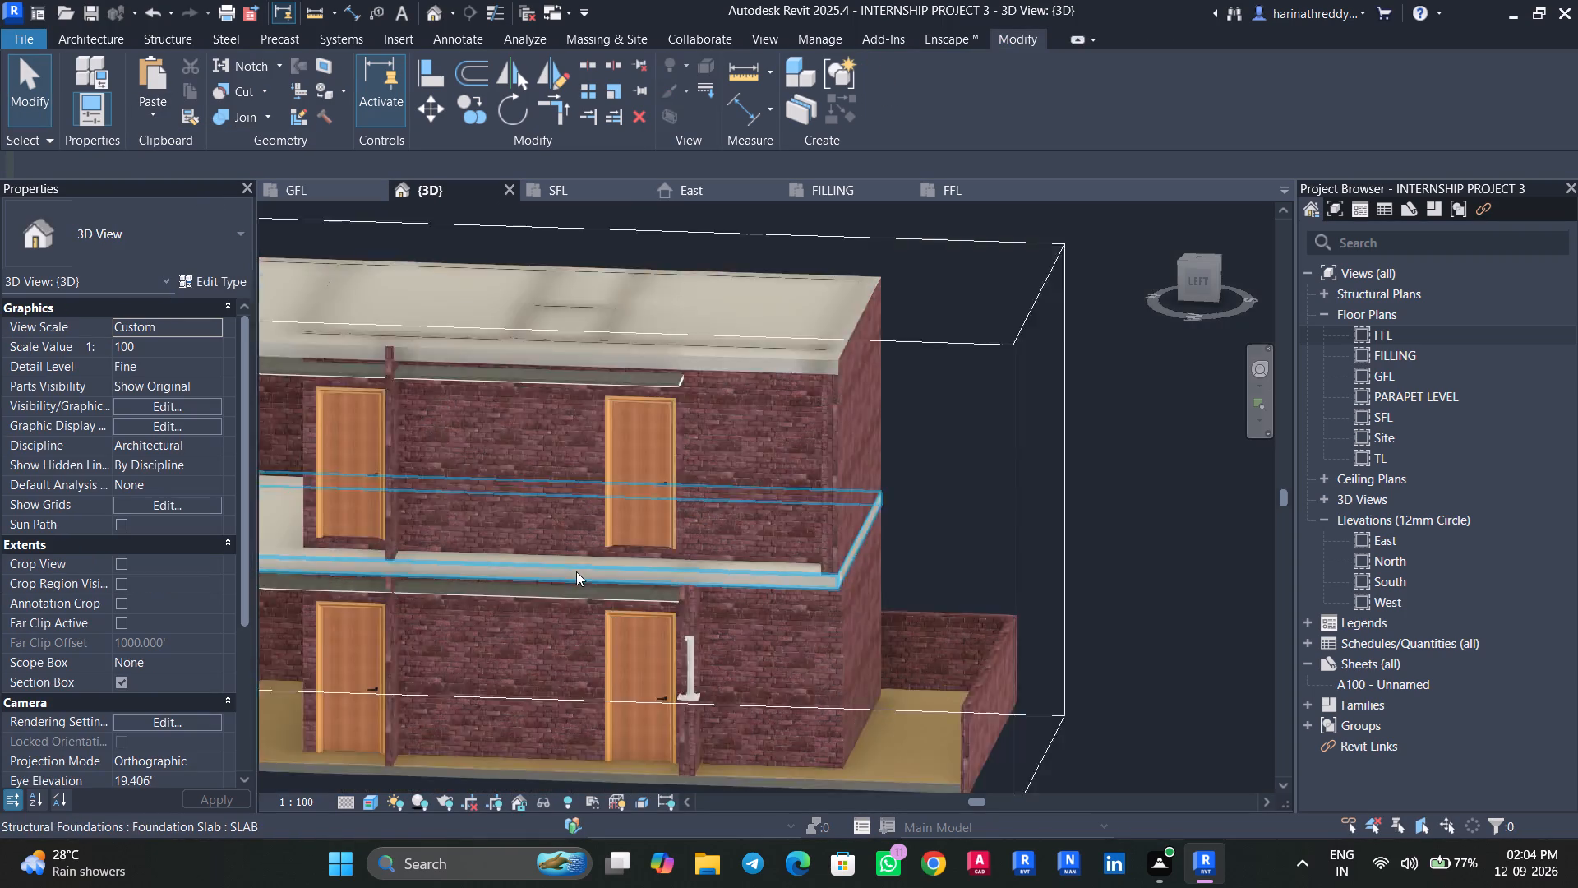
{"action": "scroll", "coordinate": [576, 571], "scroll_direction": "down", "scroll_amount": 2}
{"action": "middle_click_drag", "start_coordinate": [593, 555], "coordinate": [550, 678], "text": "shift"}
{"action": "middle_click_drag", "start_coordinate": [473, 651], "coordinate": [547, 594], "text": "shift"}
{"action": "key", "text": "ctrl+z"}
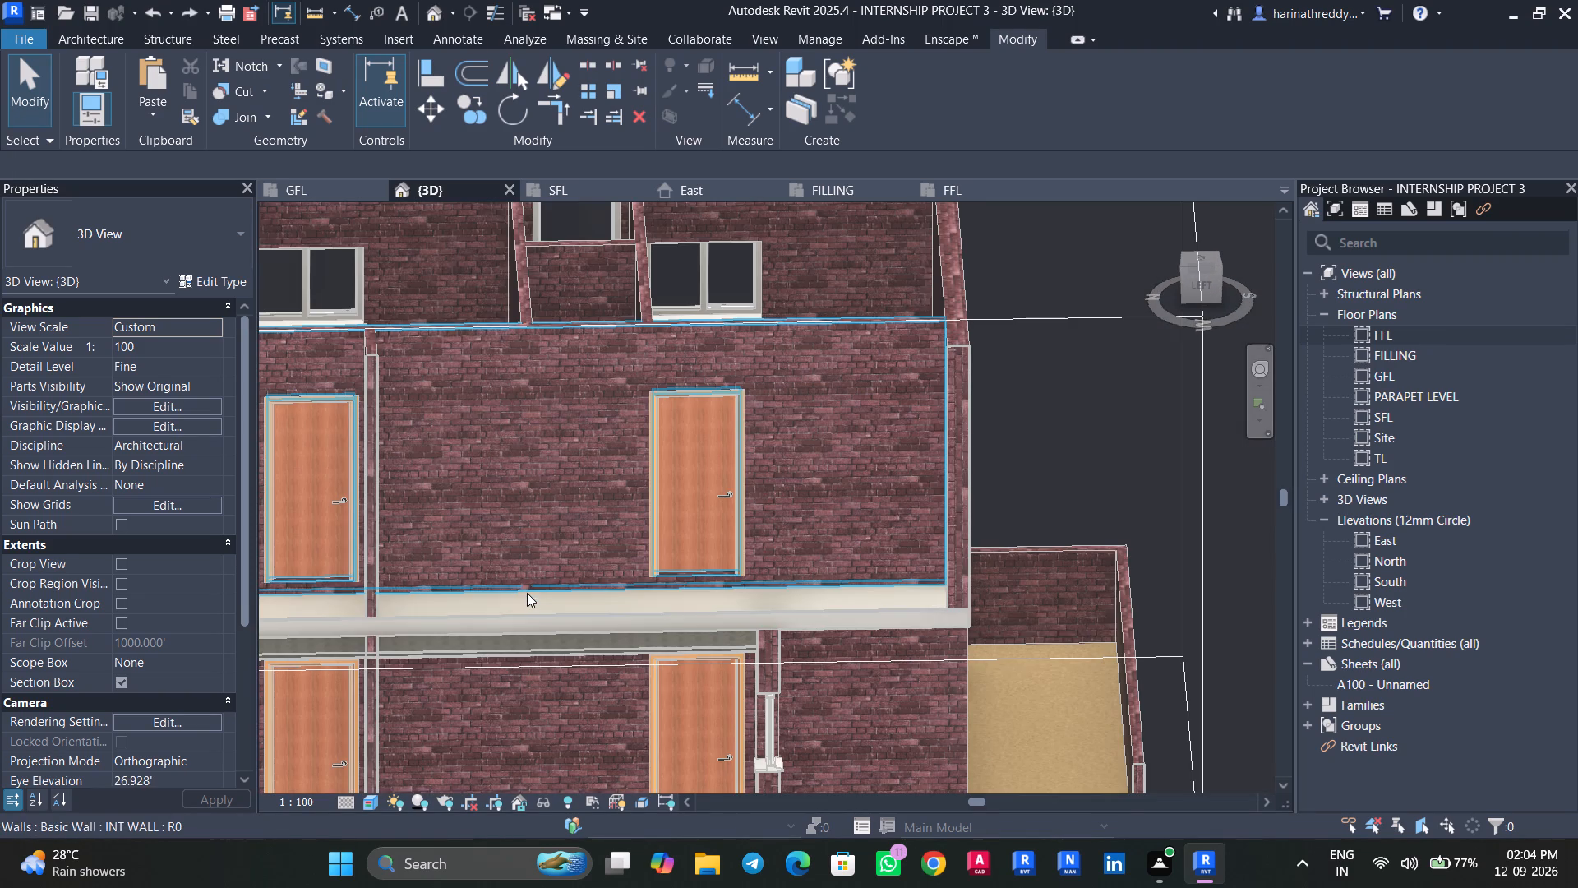
Open the FFL floor plan and set its detail level to Fine, with the whole upper floor in view.
{"action": "scroll", "coordinate": [445, 647], "scroll_direction": "up", "scroll_amount": 2}
{"action": "scroll", "coordinate": [607, 622], "scroll_direction": "down", "scroll_amount": 6}
{"action": "scroll", "coordinate": [608, 617], "scroll_direction": "up", "scroll_amount": 1}
{"action": "scroll", "coordinate": [652, 647], "scroll_direction": "down", "scroll_amount": 1}
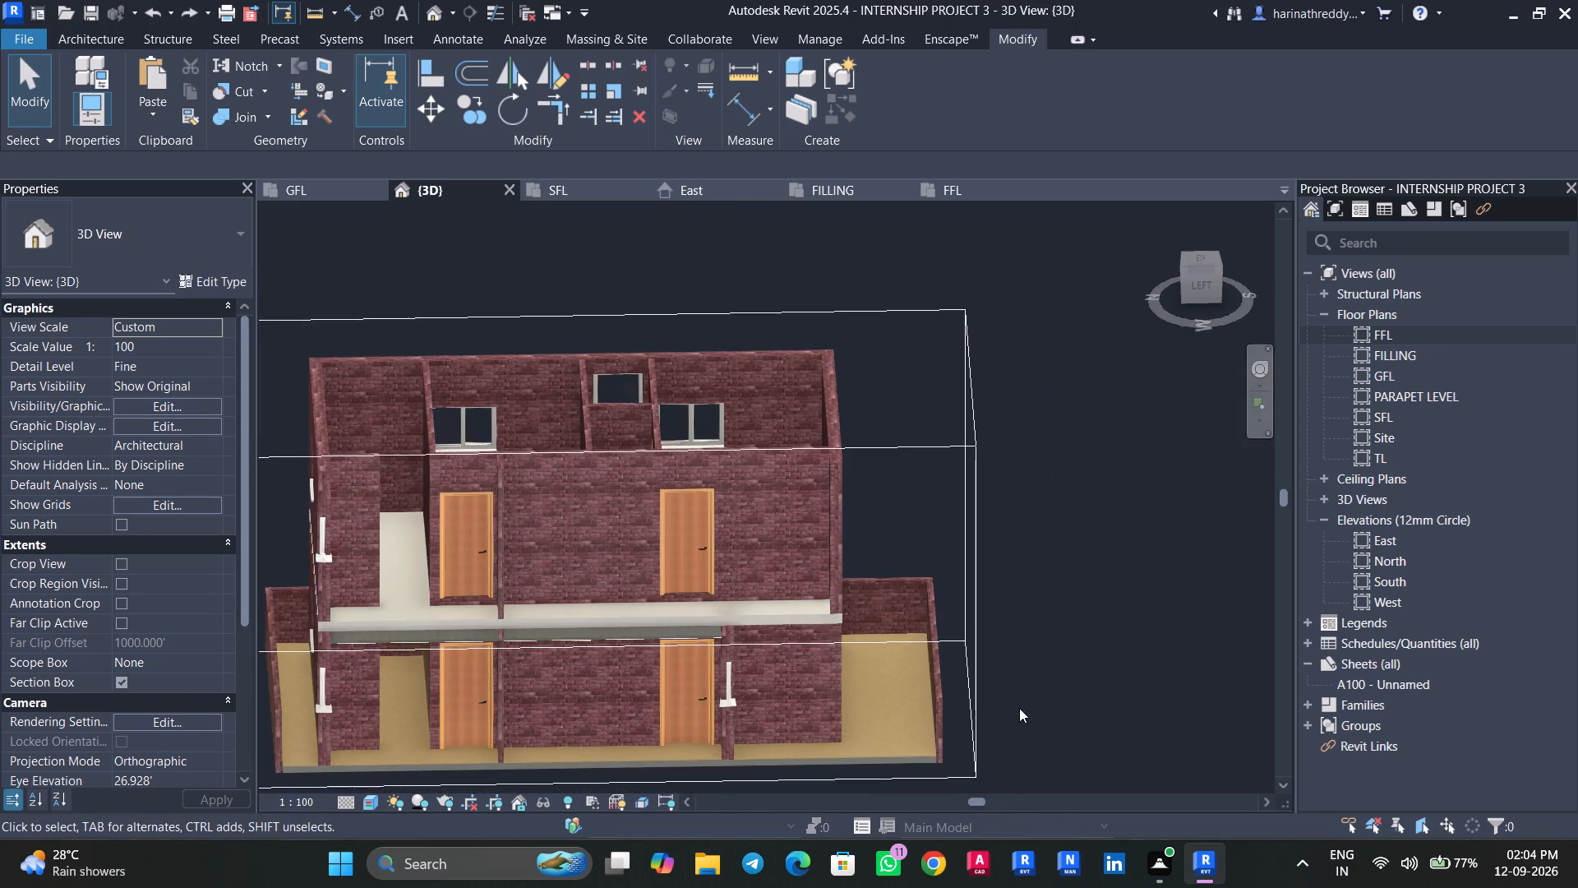
{"action": "left_click", "coordinate": [967, 194]}
{"action": "scroll", "coordinate": [953, 678], "scroll_direction": "down", "scroll_amount": 7}
{"action": "middle_click_drag", "start_coordinate": [947, 668], "coordinate": [874, 563]}
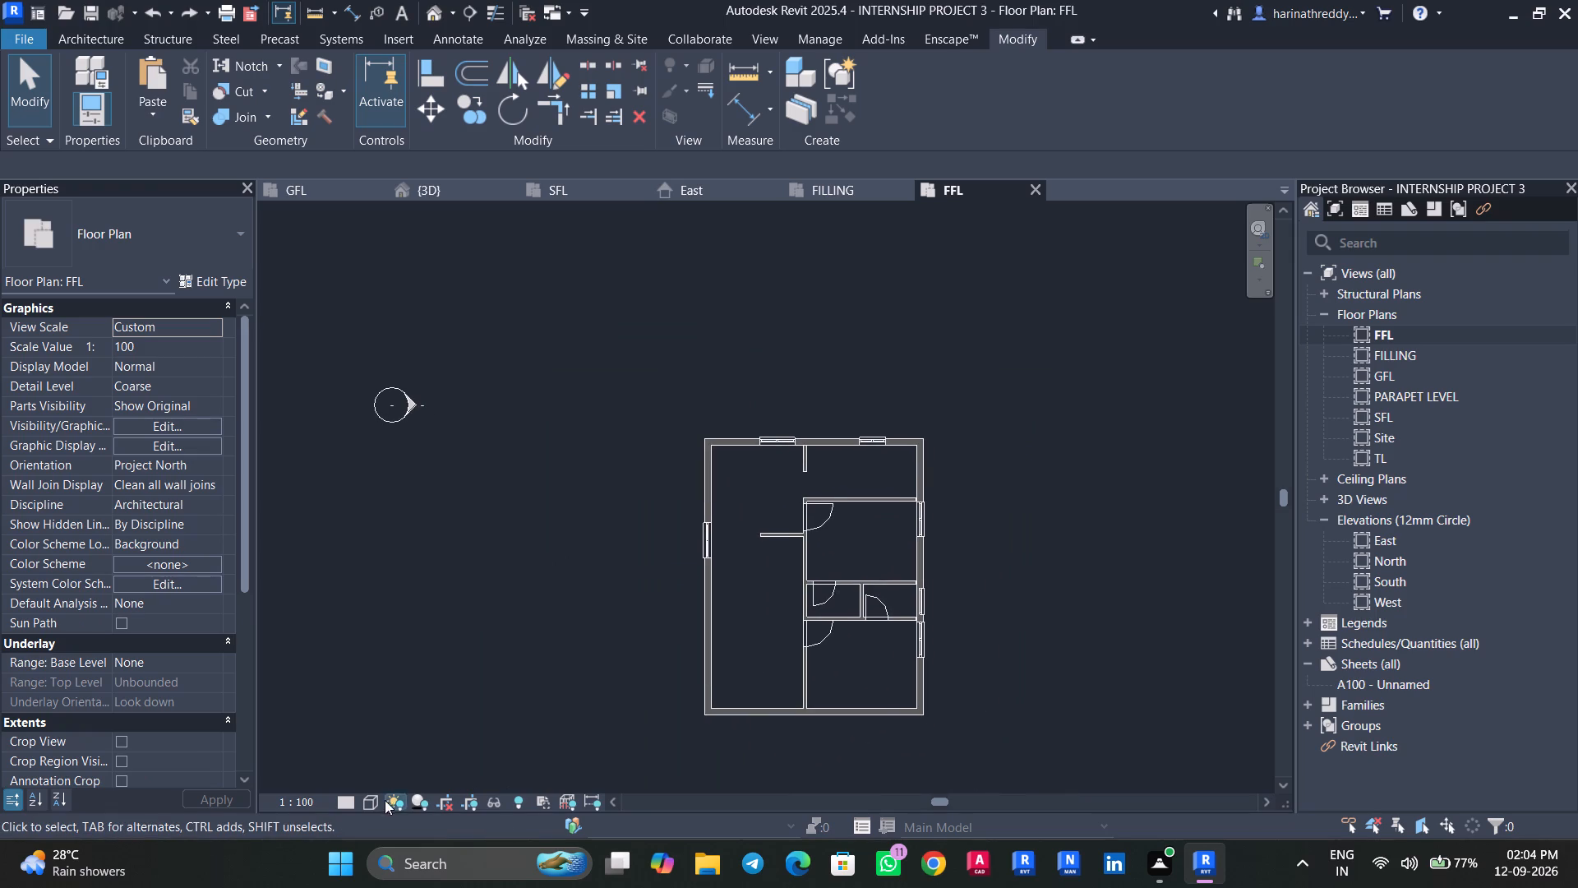
{"action": "left_click", "coordinate": [348, 798]}
{"action": "left_click", "coordinate": [360, 793]}
{"action": "left_click", "coordinate": [363, 781]}
{"action": "scroll", "coordinate": [1124, 615], "scroll_direction": "up", "scroll_amount": 2}
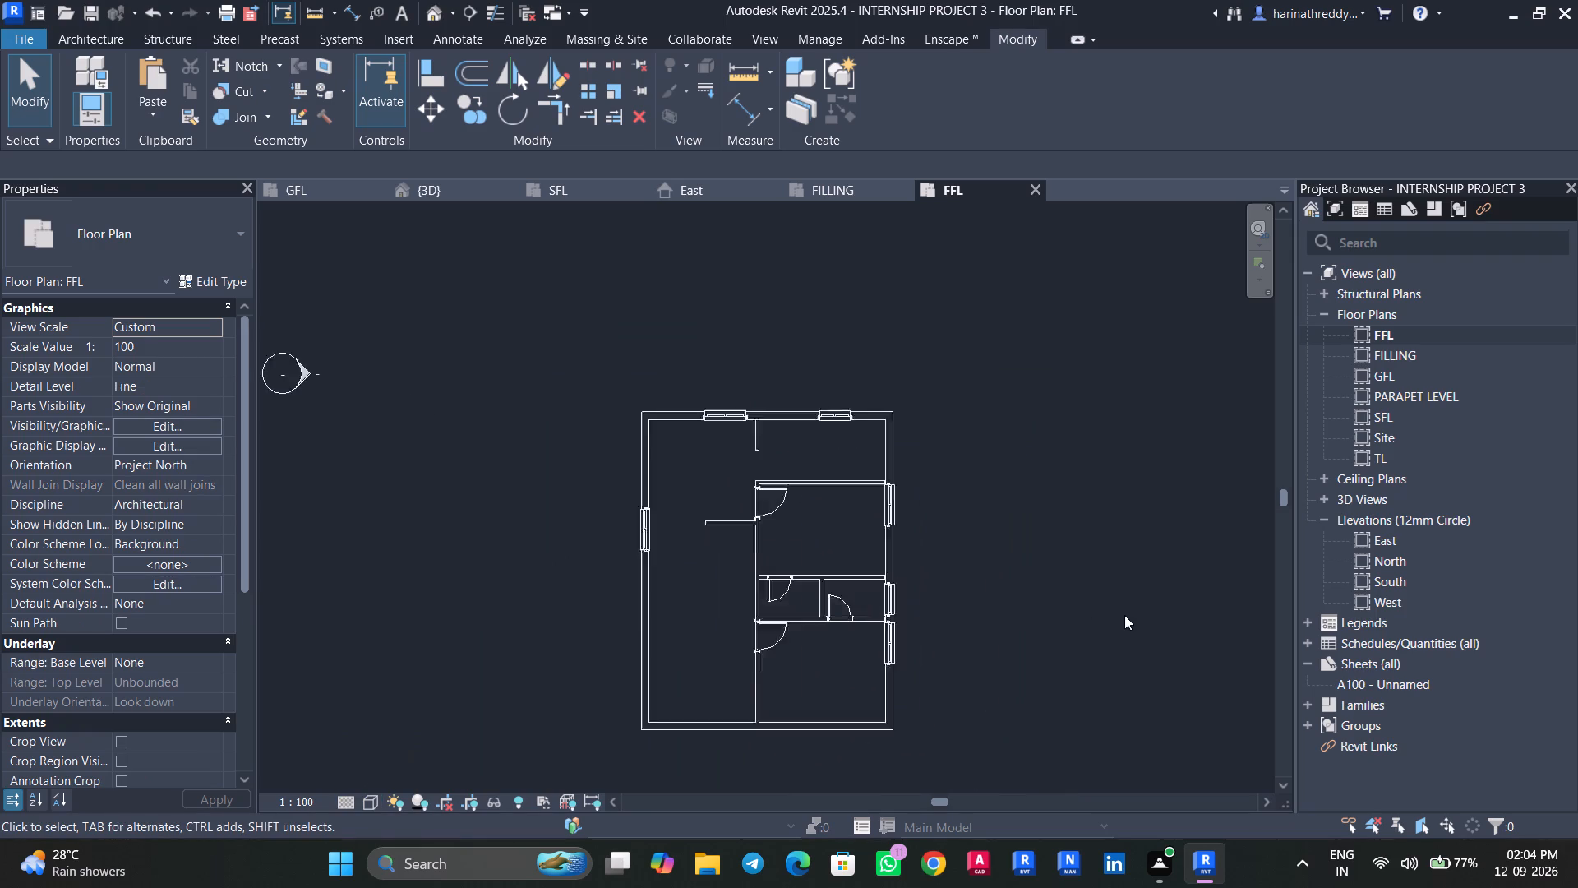
{"action": "scroll", "coordinate": [1124, 615], "scroll_direction": "up", "scroll_amount": 2}
{"action": "middle_click_drag", "start_coordinate": [924, 698], "coordinate": [957, 672]}
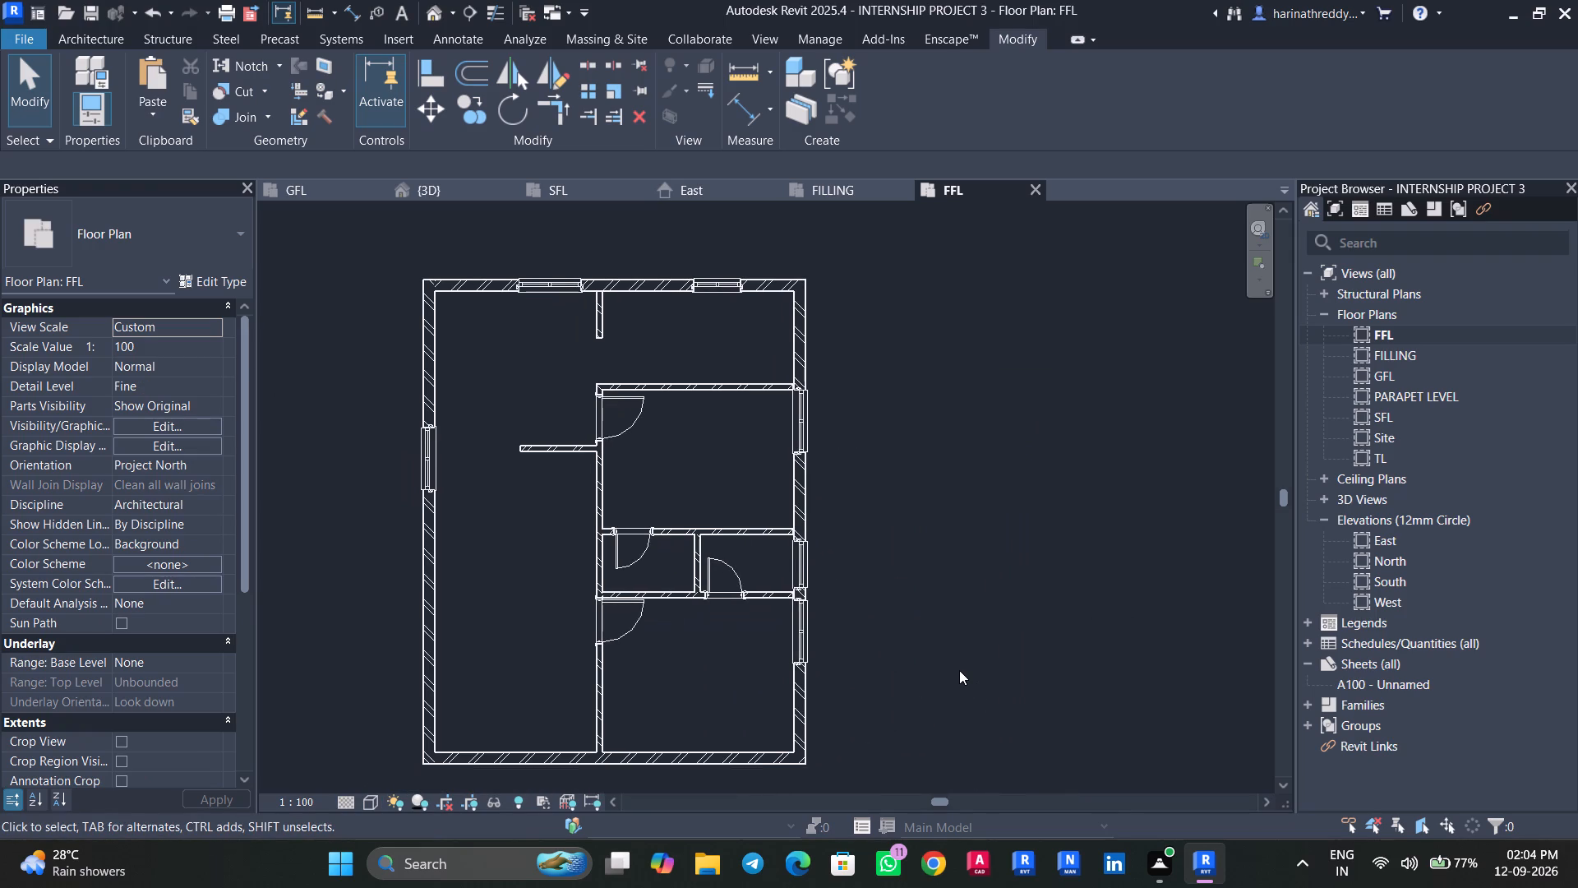
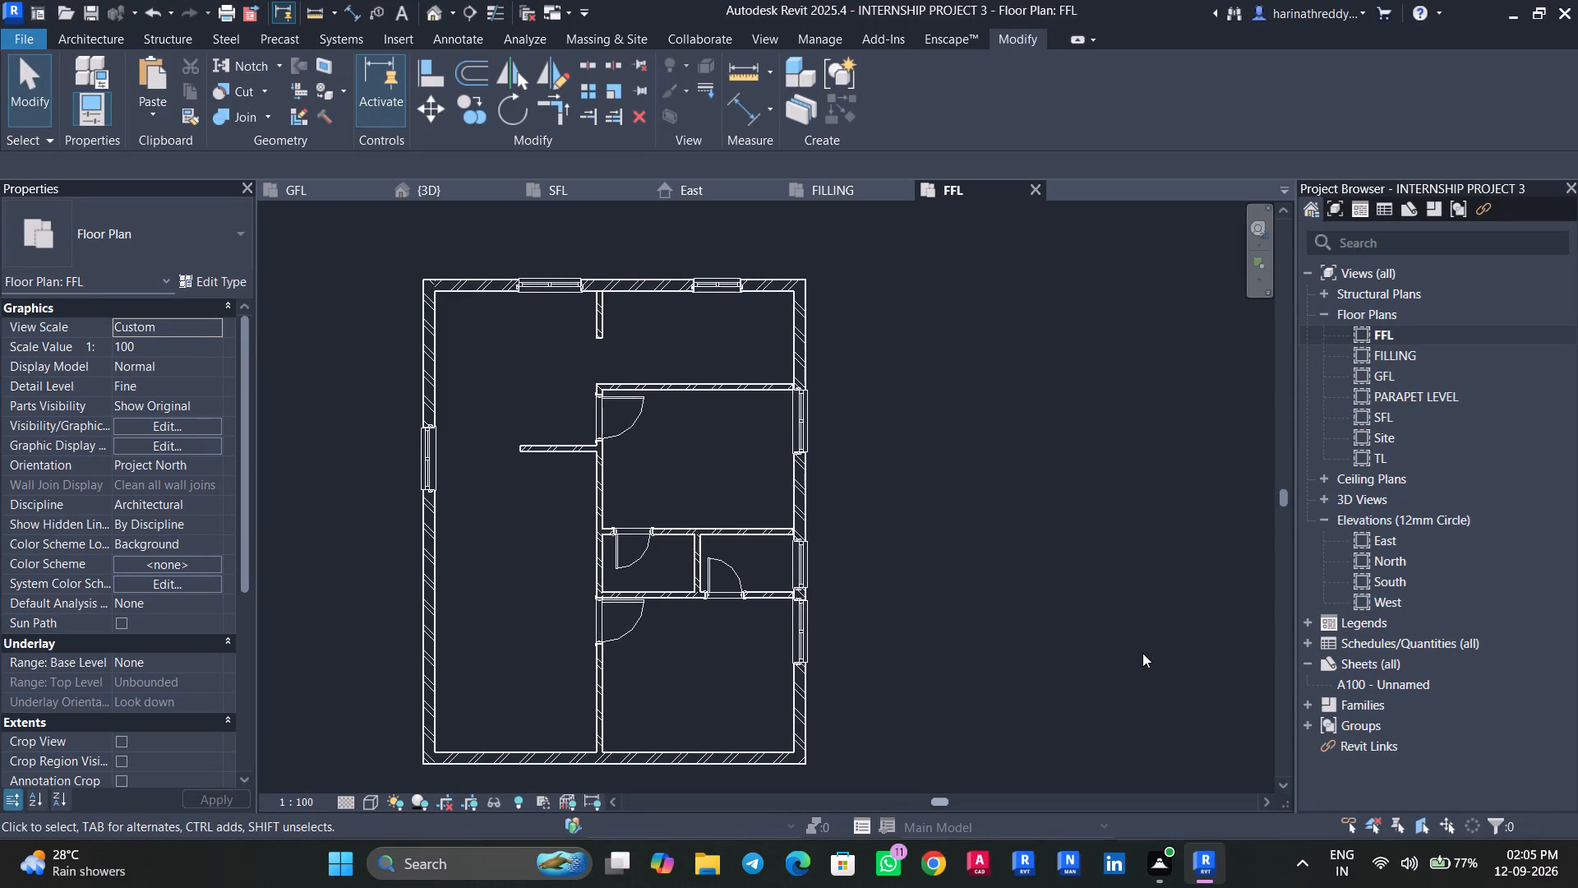
In the GFL plan, change the floor of the north-west room with two exterior doors to the DINING FLOORING type.
{"action": "left_click", "coordinate": [446, 199]}
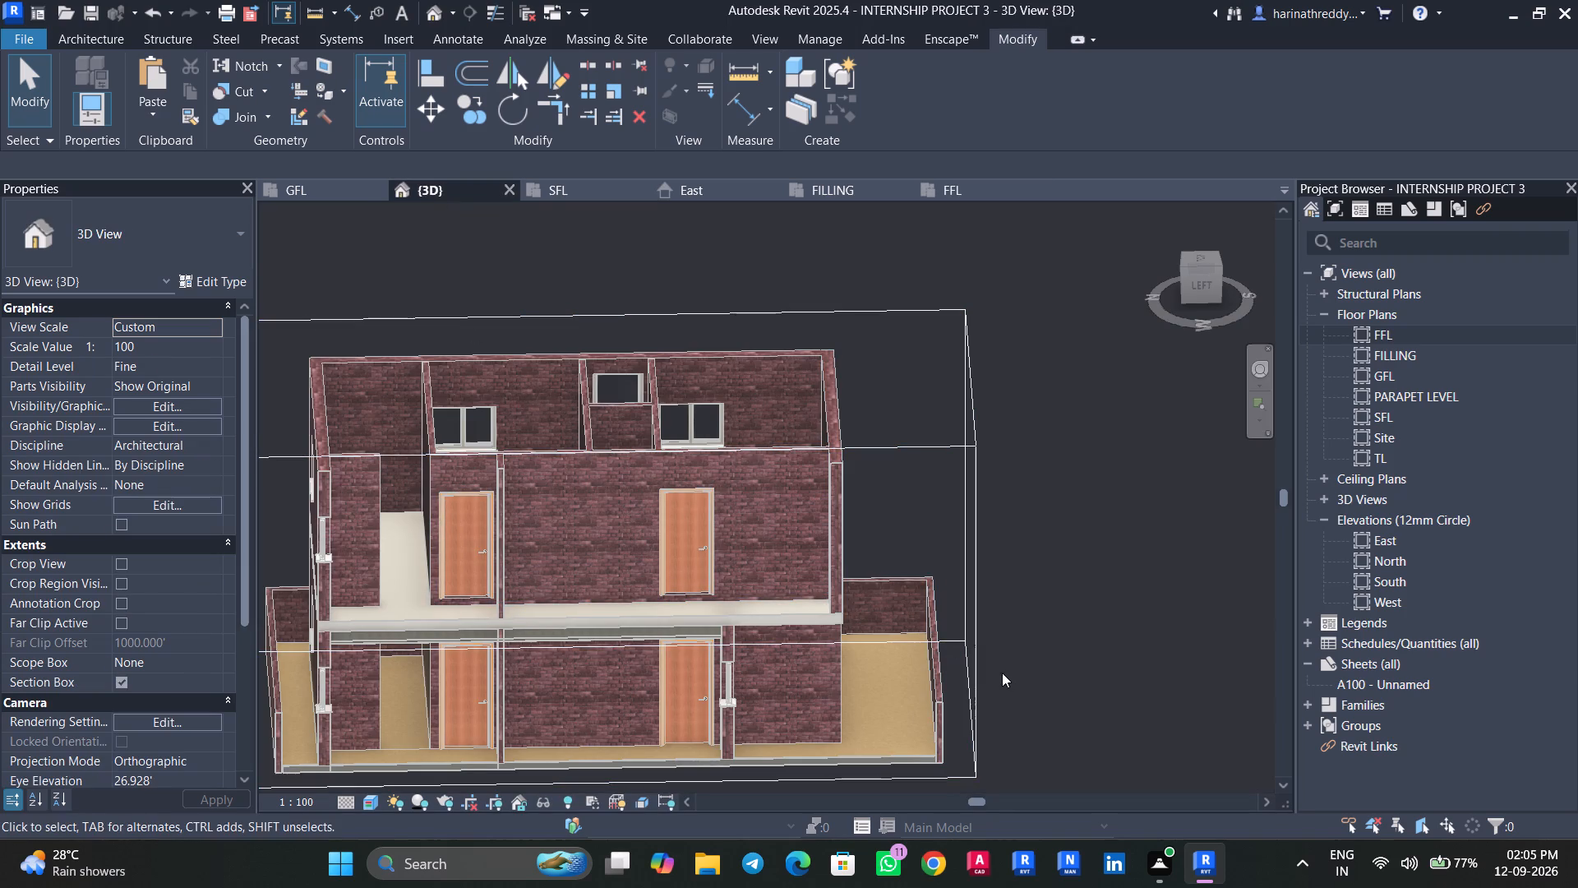
{"action": "middle_click_drag", "start_coordinate": [999, 673], "coordinate": [939, 749], "text": "shift"}
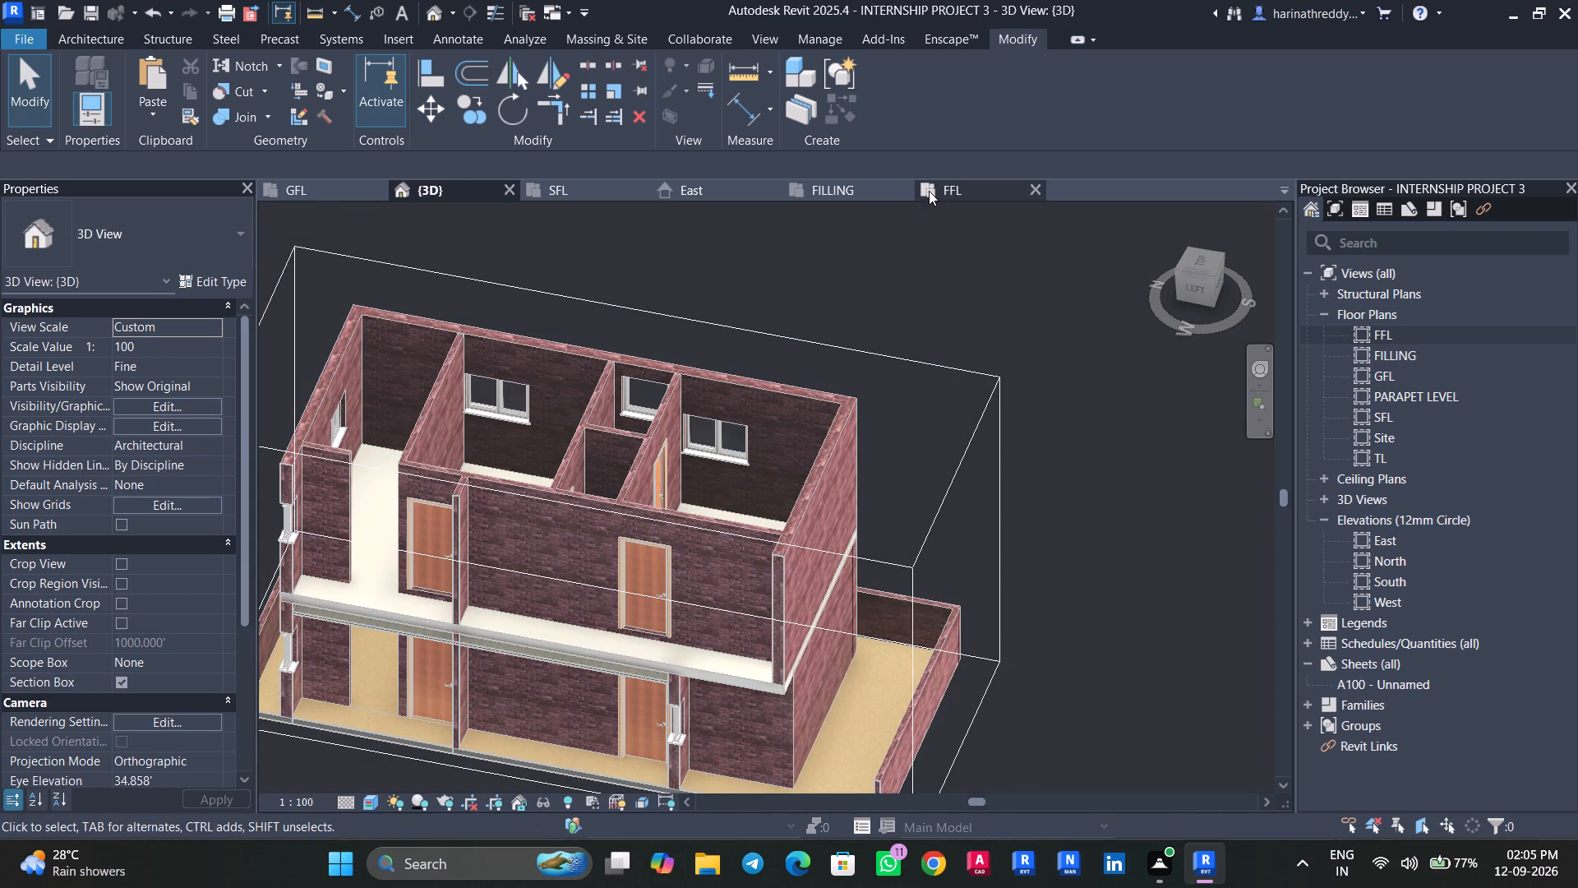
{"action": "left_click", "coordinate": [322, 194]}
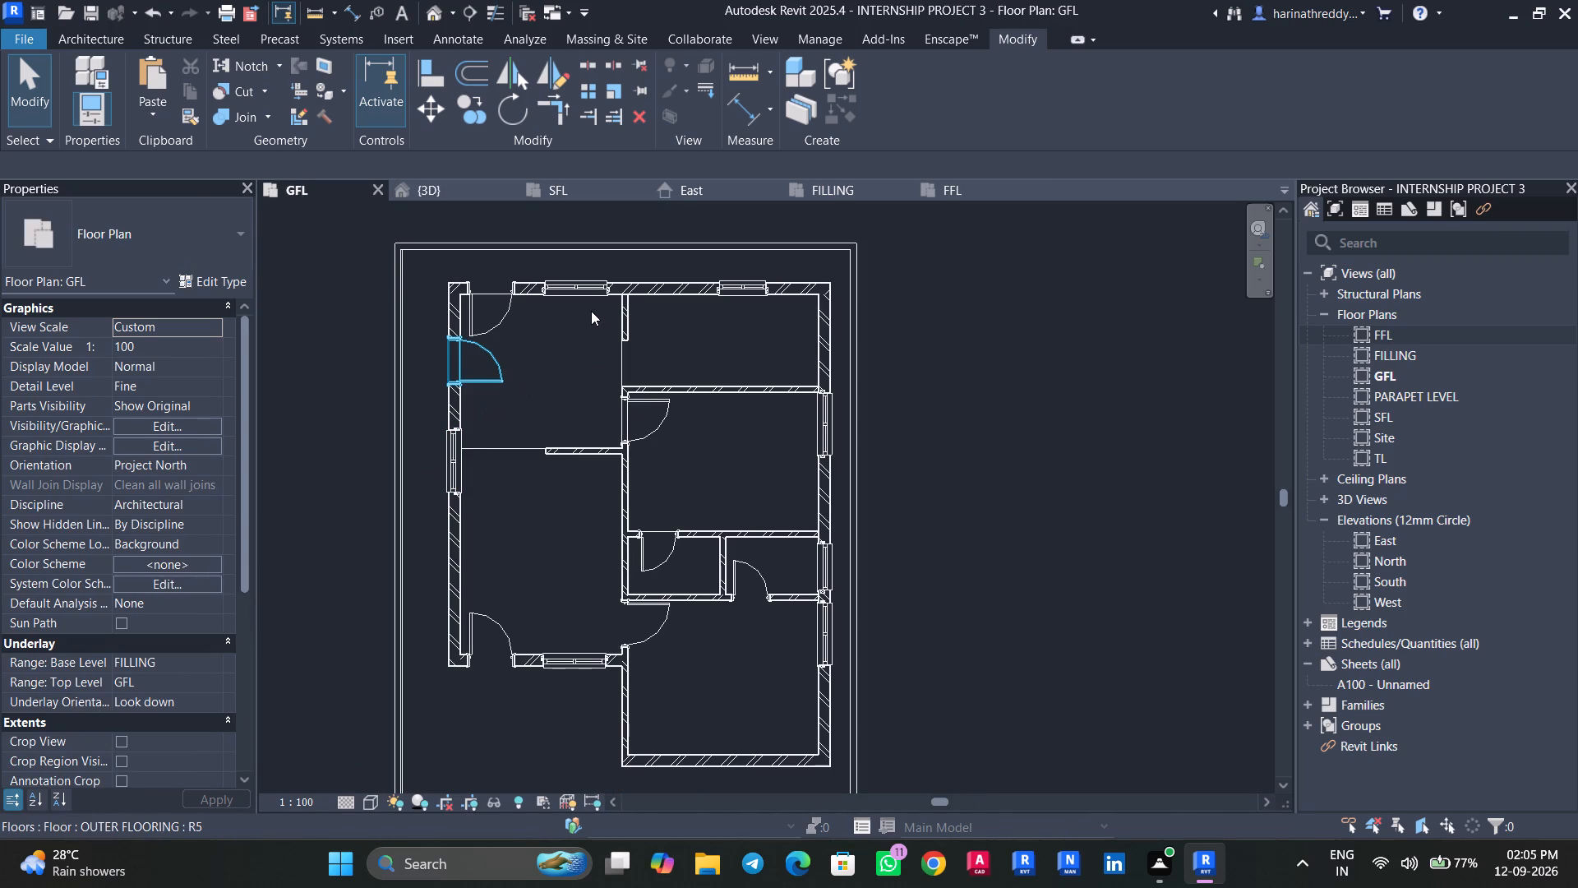
{"action": "key", "text": "Tab"}
{"action": "left_click", "coordinate": [589, 311]}
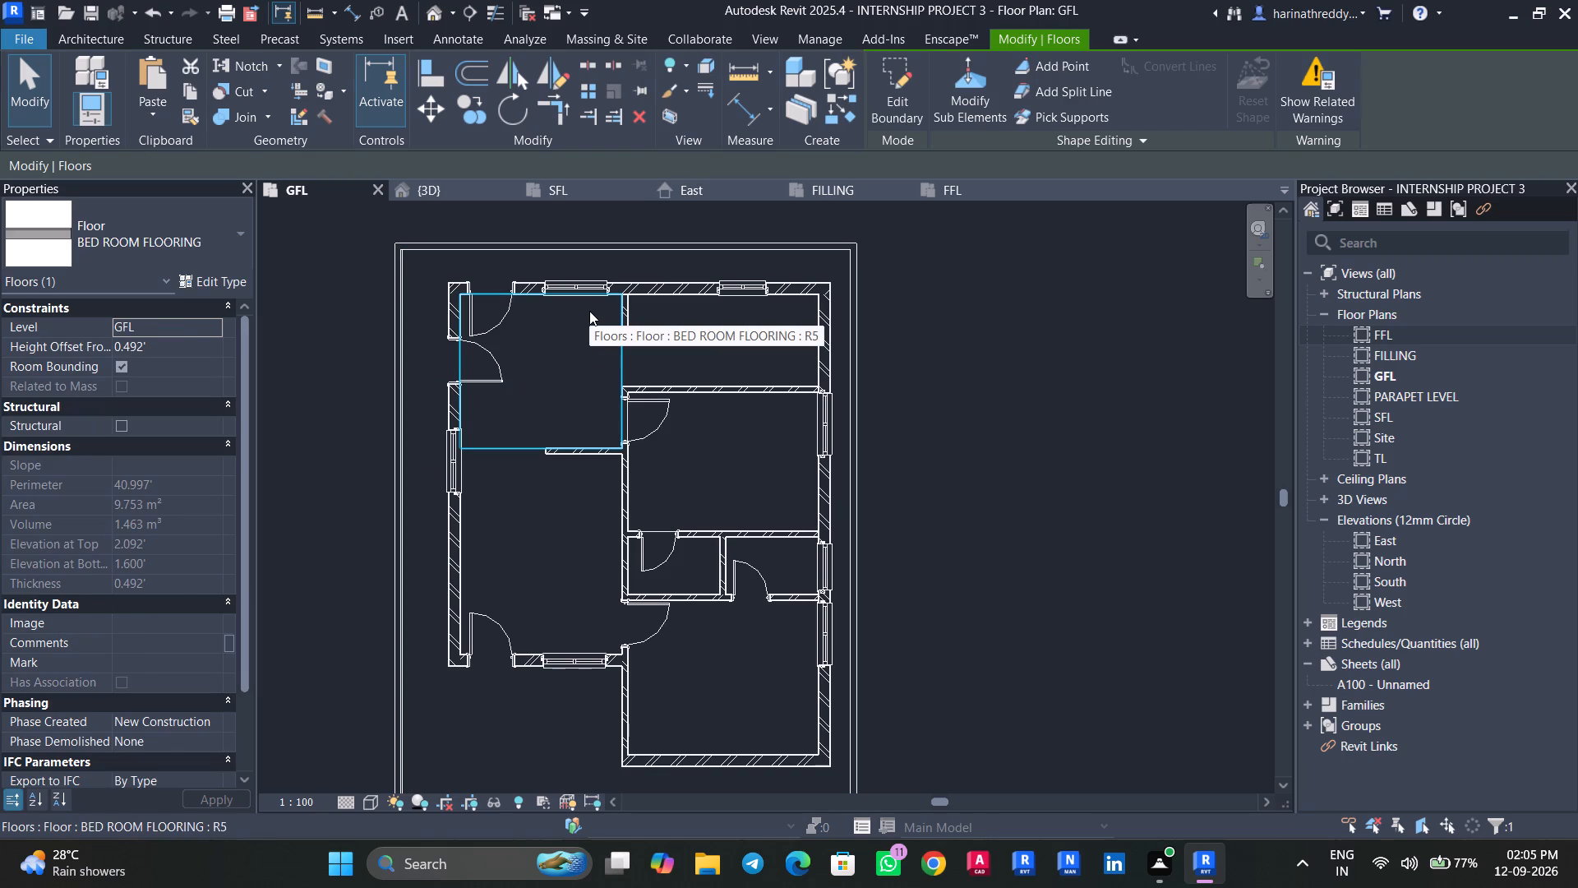
{"action": "type", "text": "sa"}
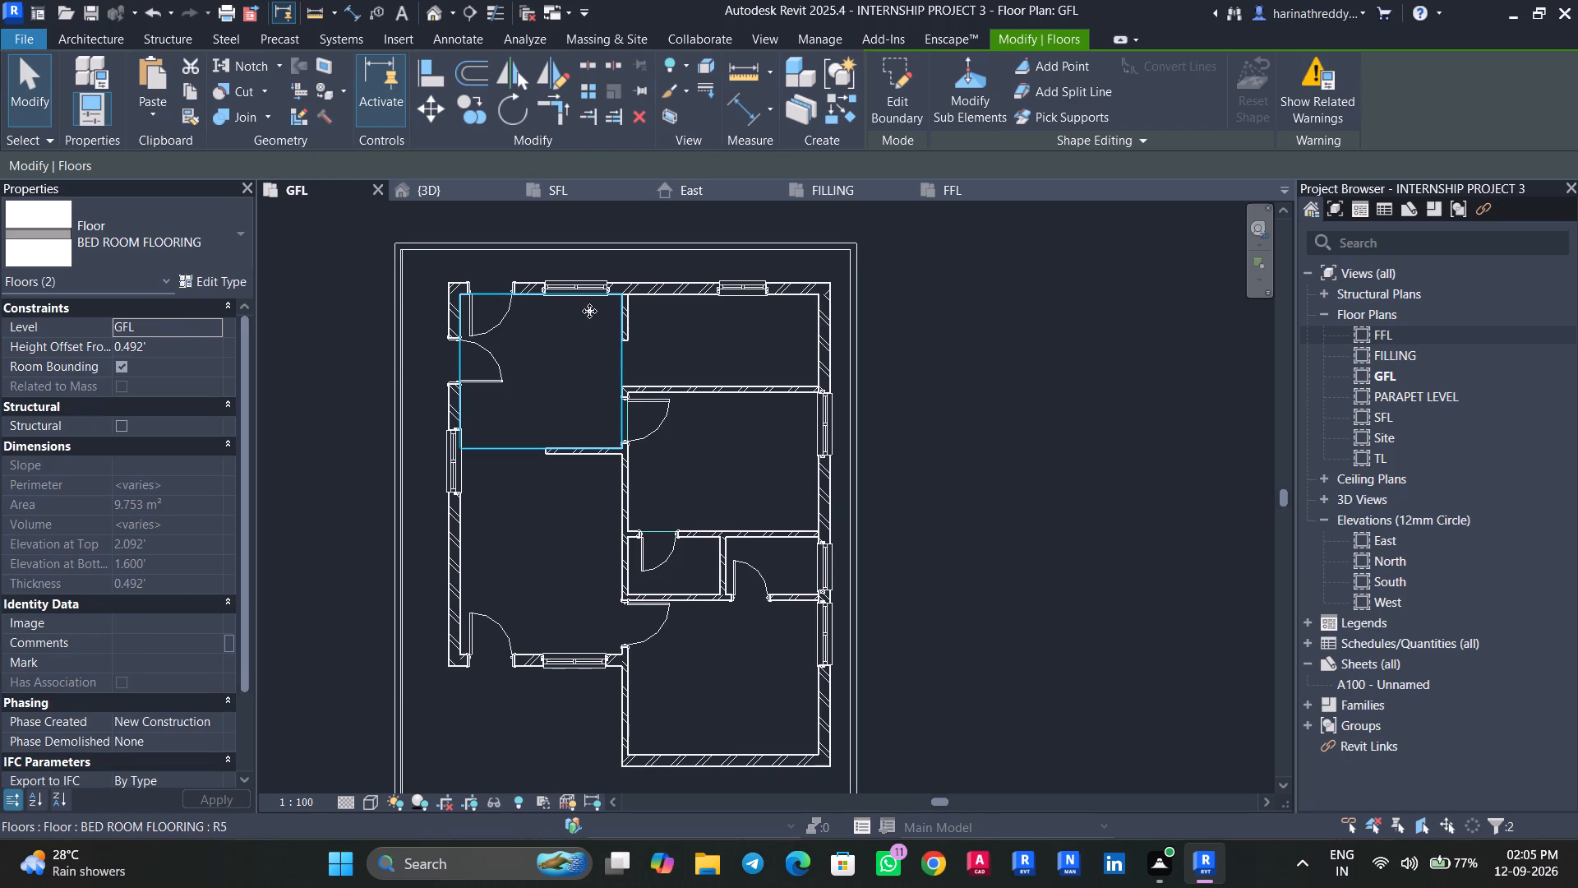
{"action": "key", "text": "Escape"}
{"action": "left_click", "coordinate": [588, 311]}
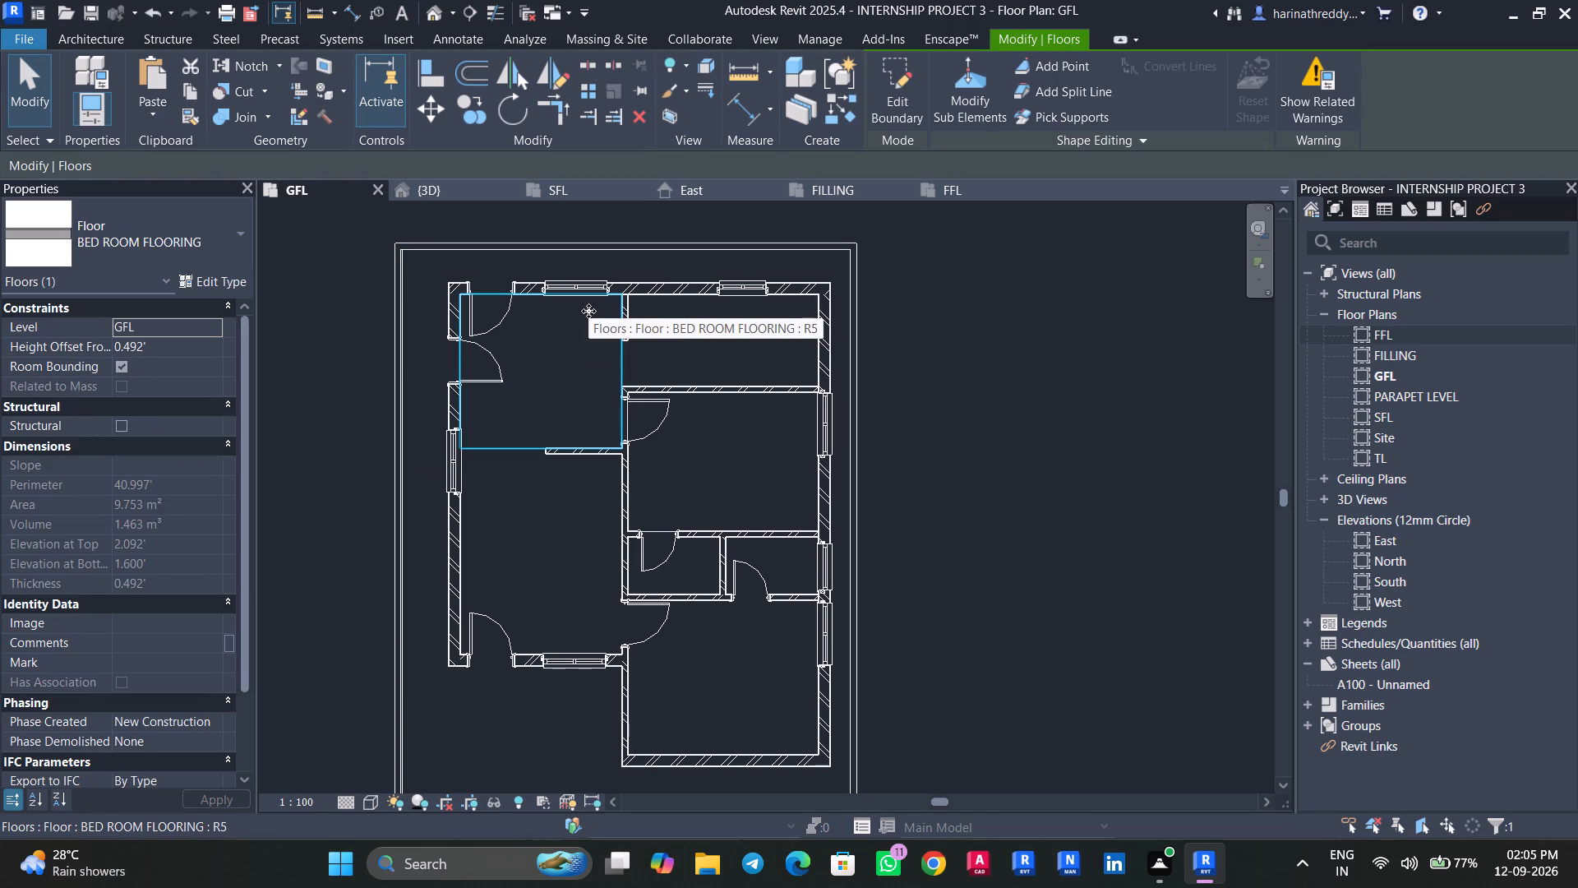
{"action": "left_click", "coordinate": [193, 95]}
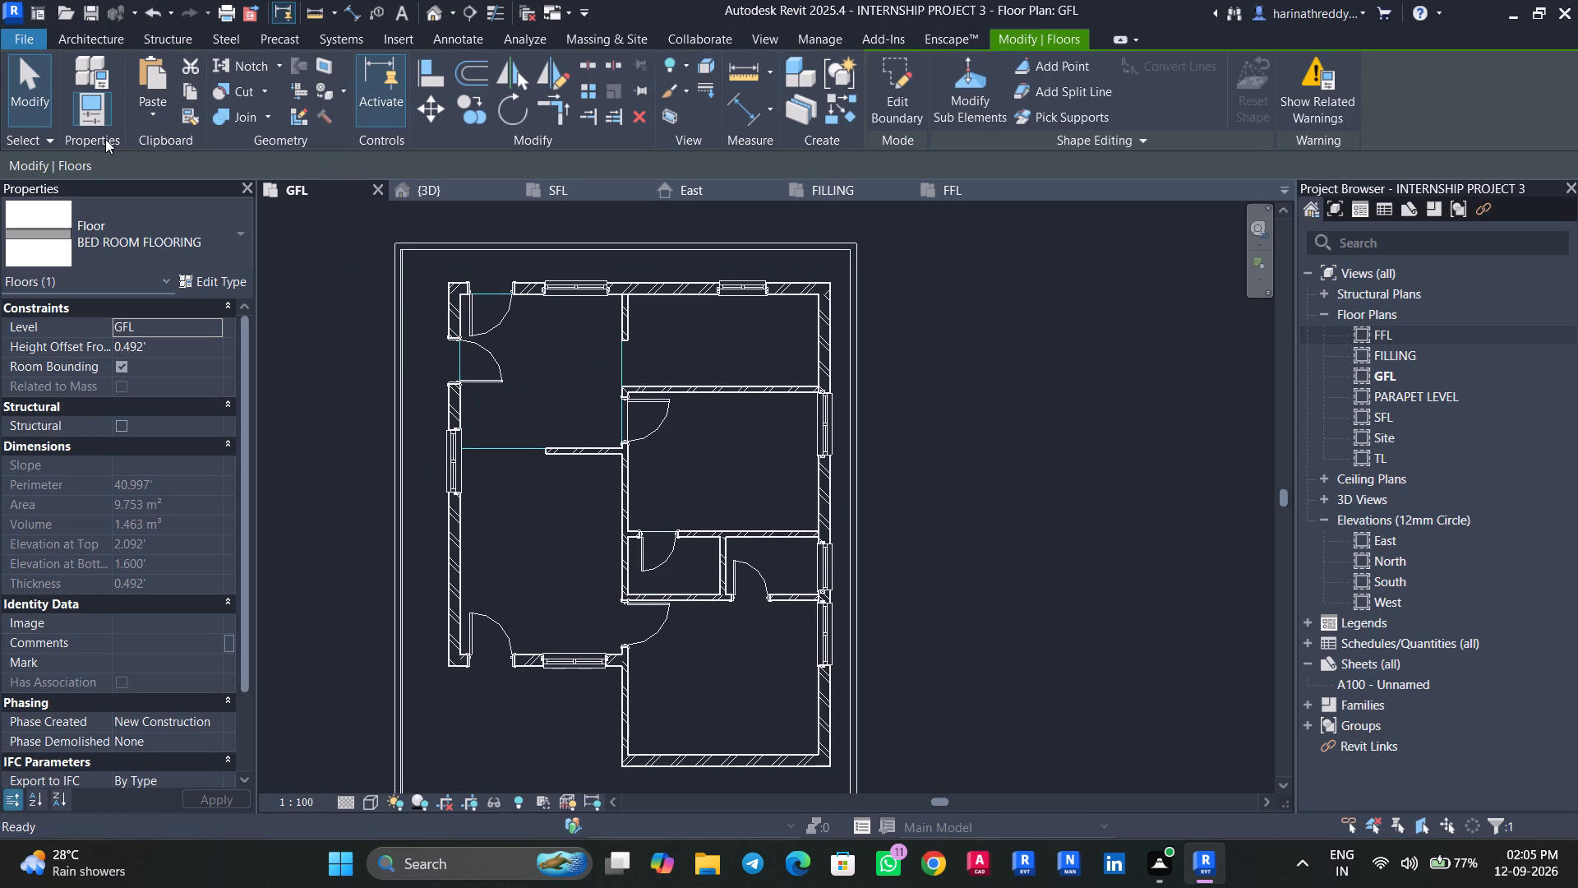
{"action": "scroll", "coordinate": [516, 460], "scroll_direction": "up", "scroll_amount": 2}
{"action": "scroll", "coordinate": [518, 460], "scroll_direction": "down", "scroll_amount": 1}
{"action": "scroll", "coordinate": [518, 460], "scroll_direction": "up", "scroll_amount": 2}
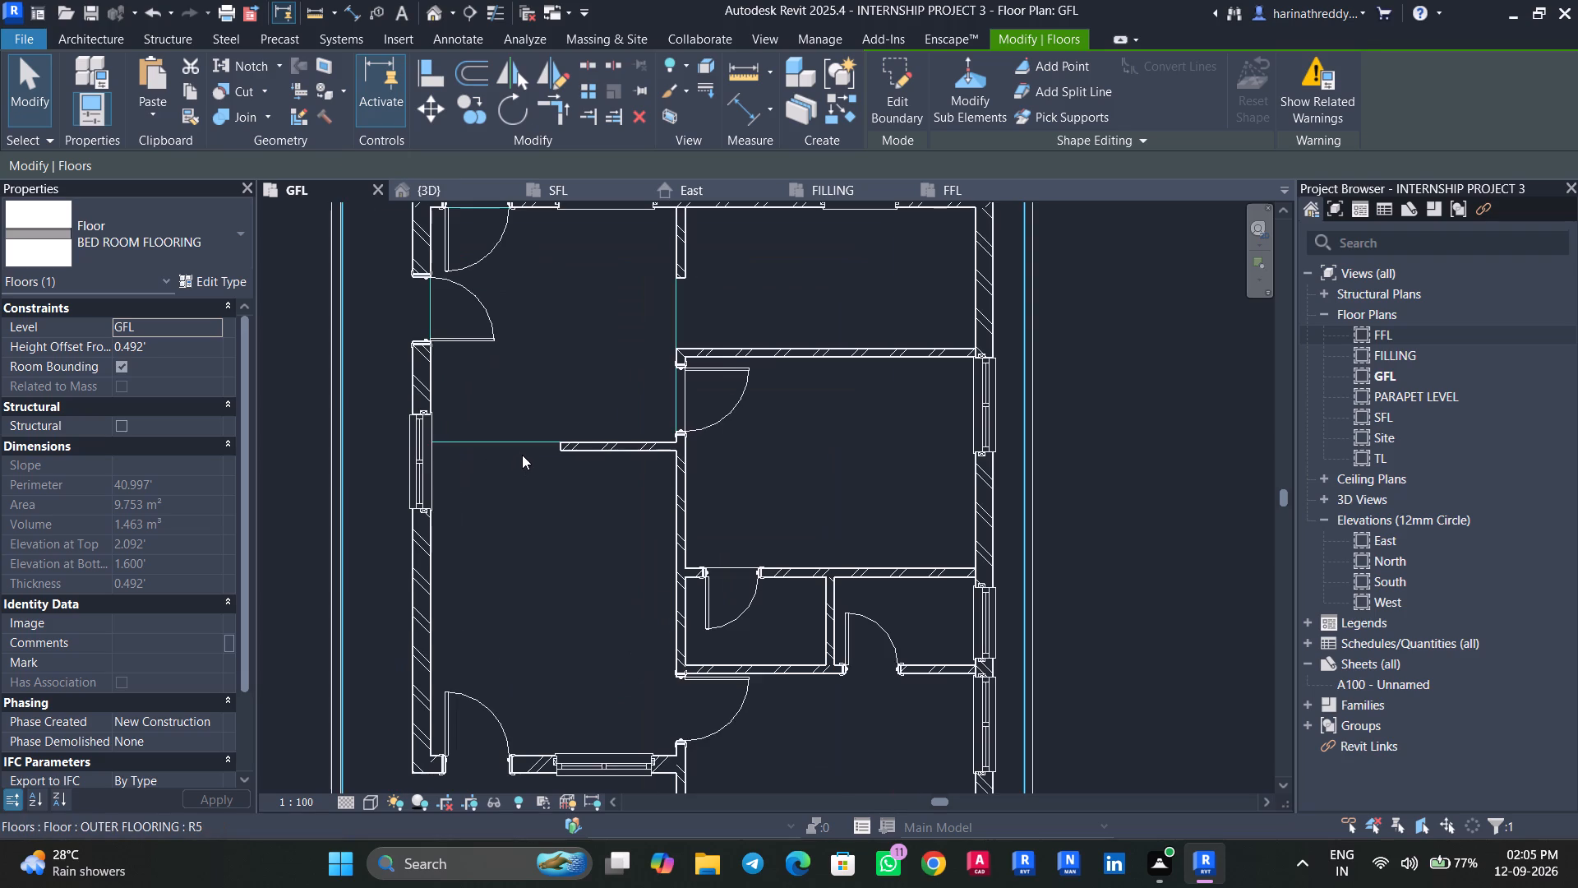
{"action": "left_click", "coordinate": [113, 244]}
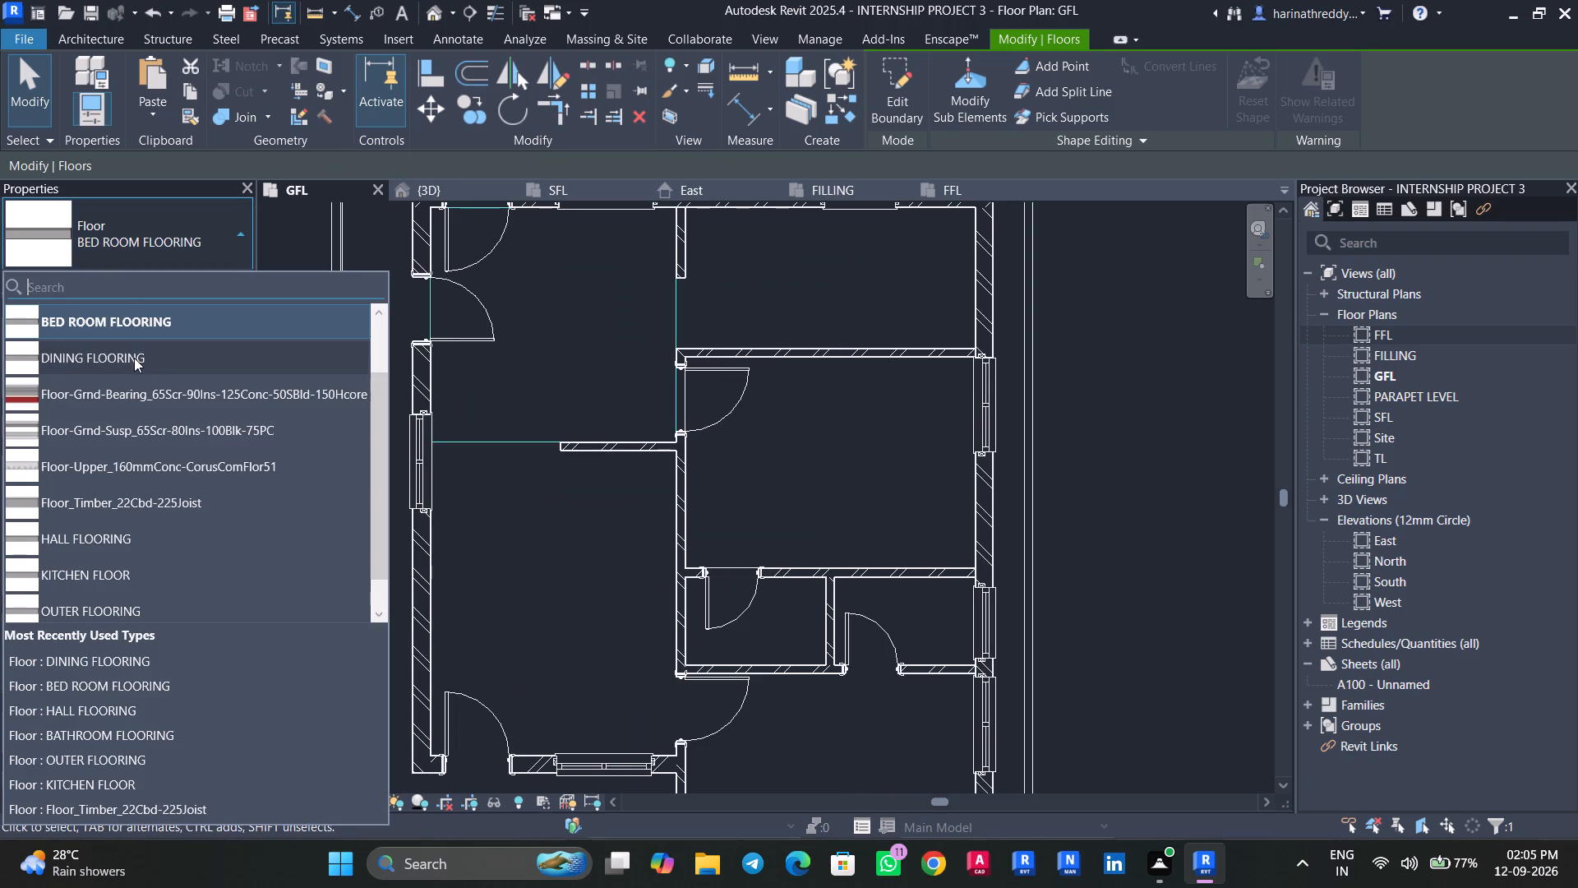
{"action": "left_click", "coordinate": [134, 358]}
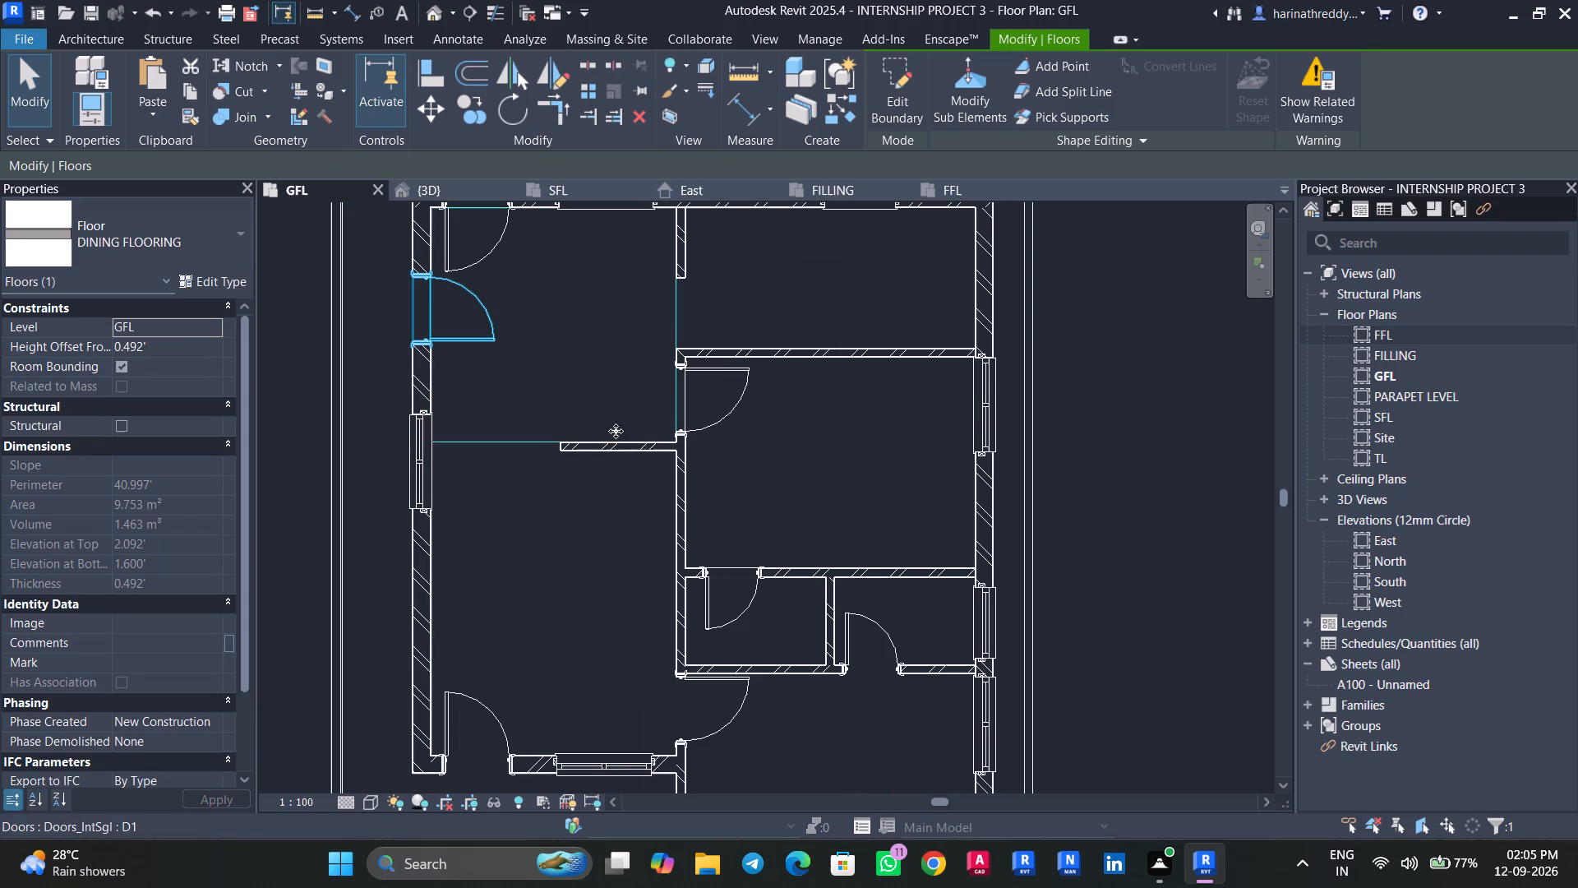
{"action": "key", "text": "Escape"}
{"action": "key", "text": "Escape"}
Check the floor type assigned to the east bedroom just south of the kitchen.
{"action": "key", "text": "Tab"}
{"action": "key", "text": "Tab"}
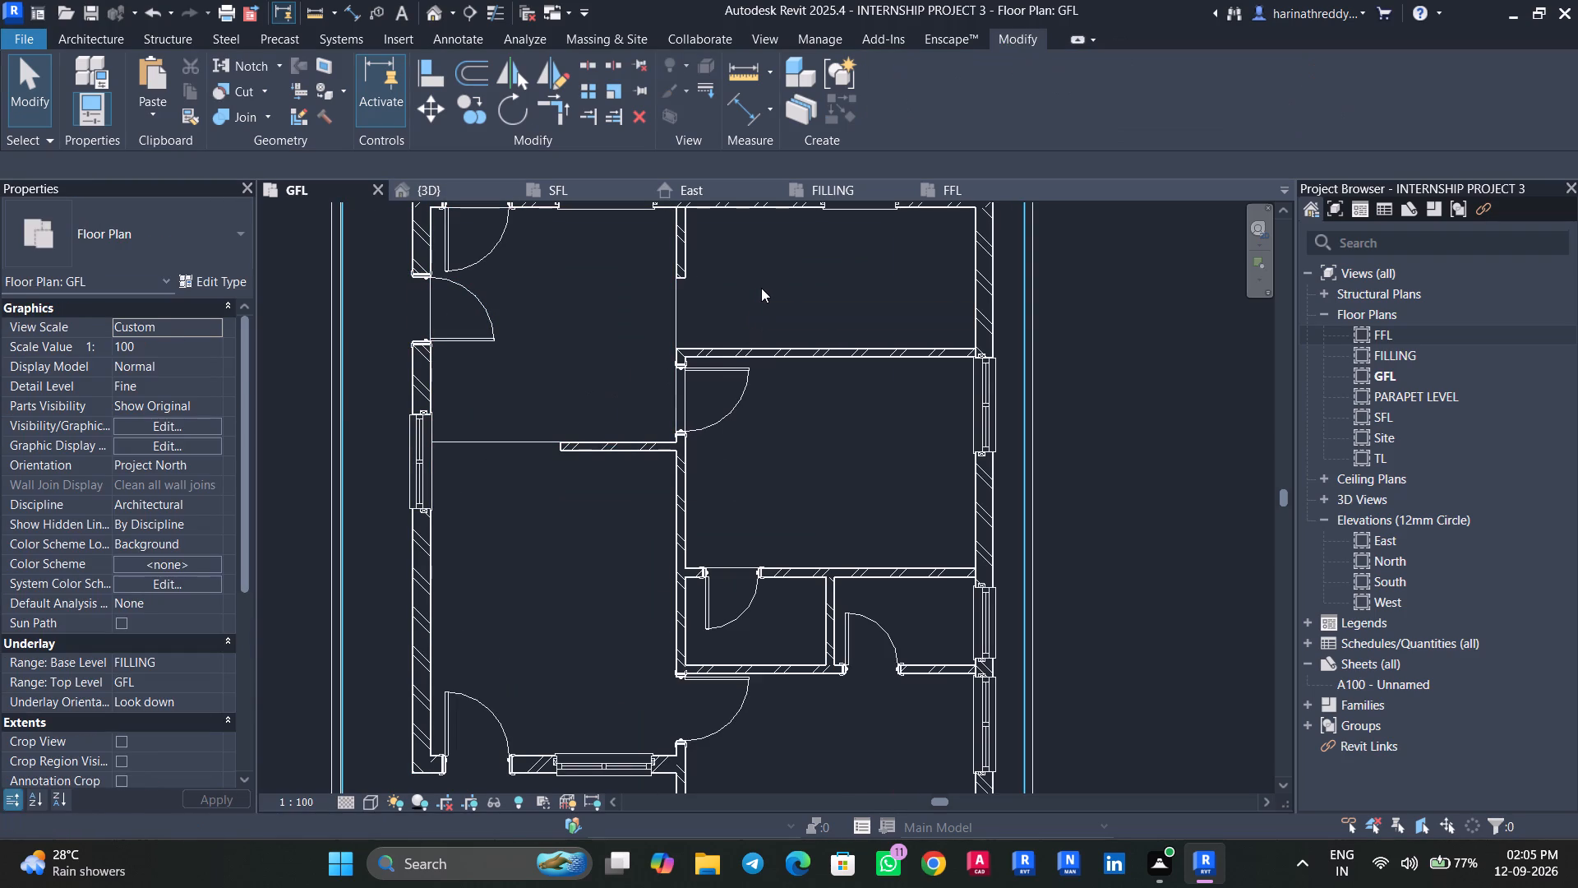
{"action": "middle_click_drag", "start_coordinate": [761, 288], "coordinate": [735, 419]}
{"action": "key", "text": "Tab"}
{"action": "key", "text": "Tab"}
{"action": "key", "text": "Tab"}
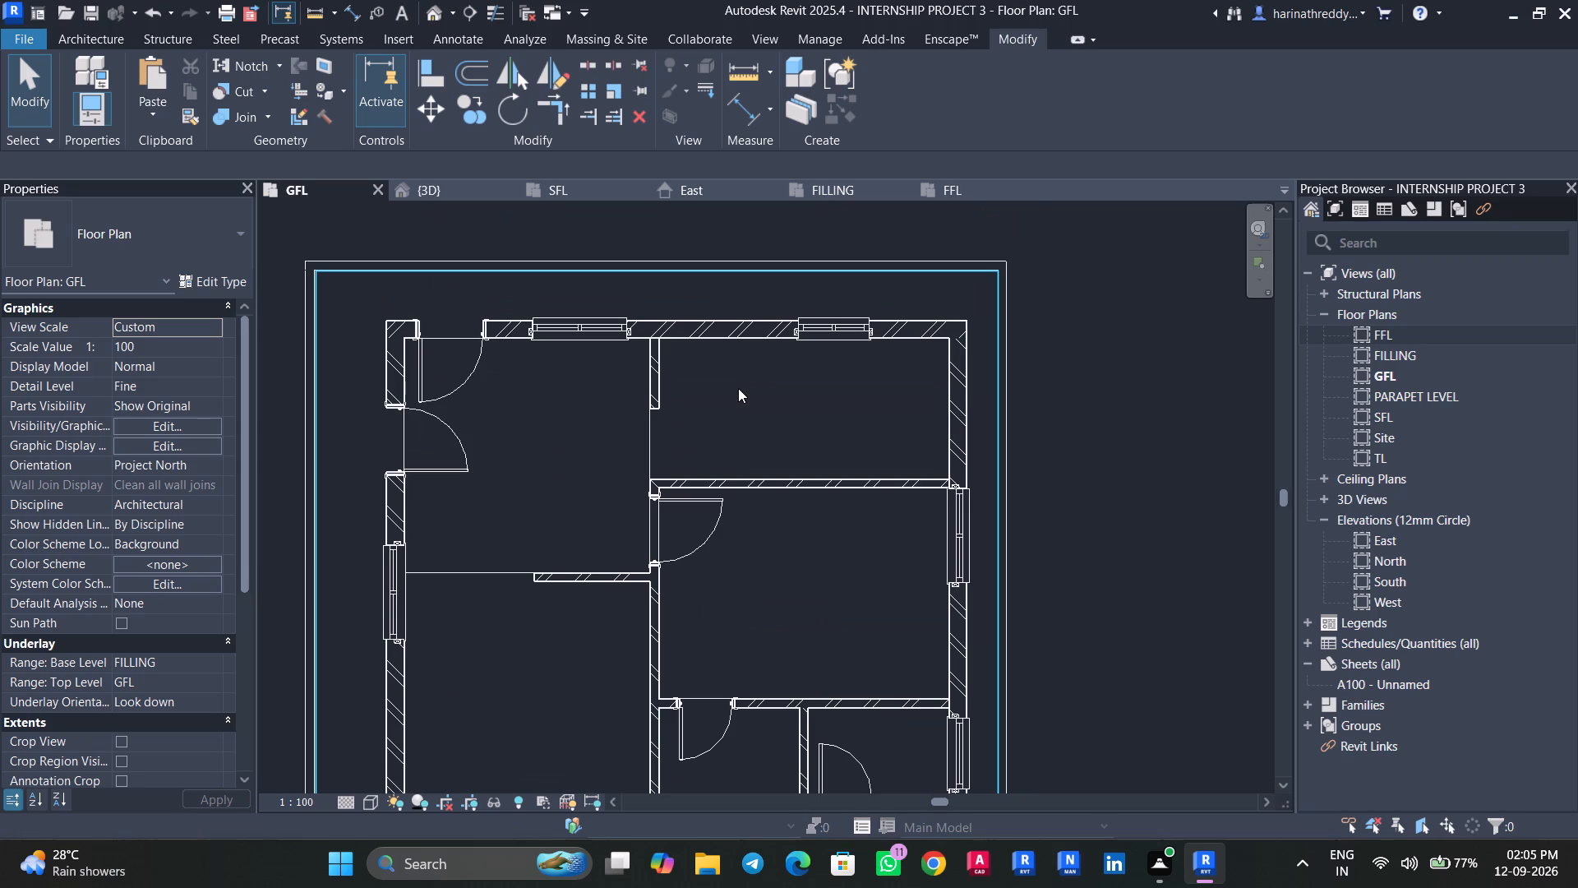
{"action": "key", "text": "Tab"}
{"action": "key", "text": "Tab"}
{"action": "key", "text": "Tab"}
{"action": "key", "text": "Tab"}
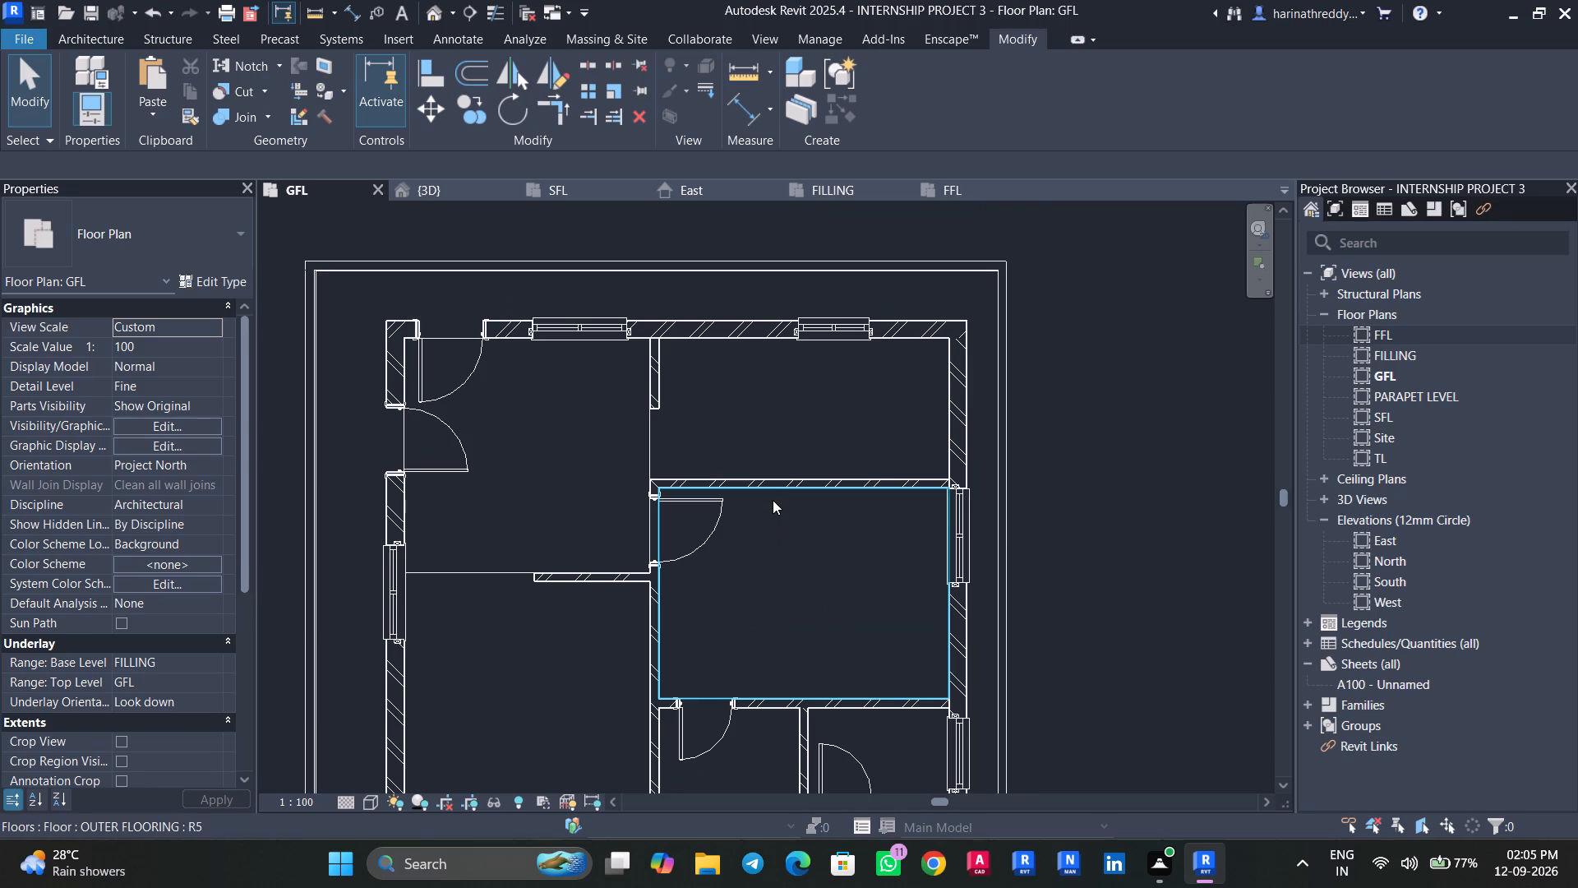
{"action": "left_click", "coordinate": [773, 500]}
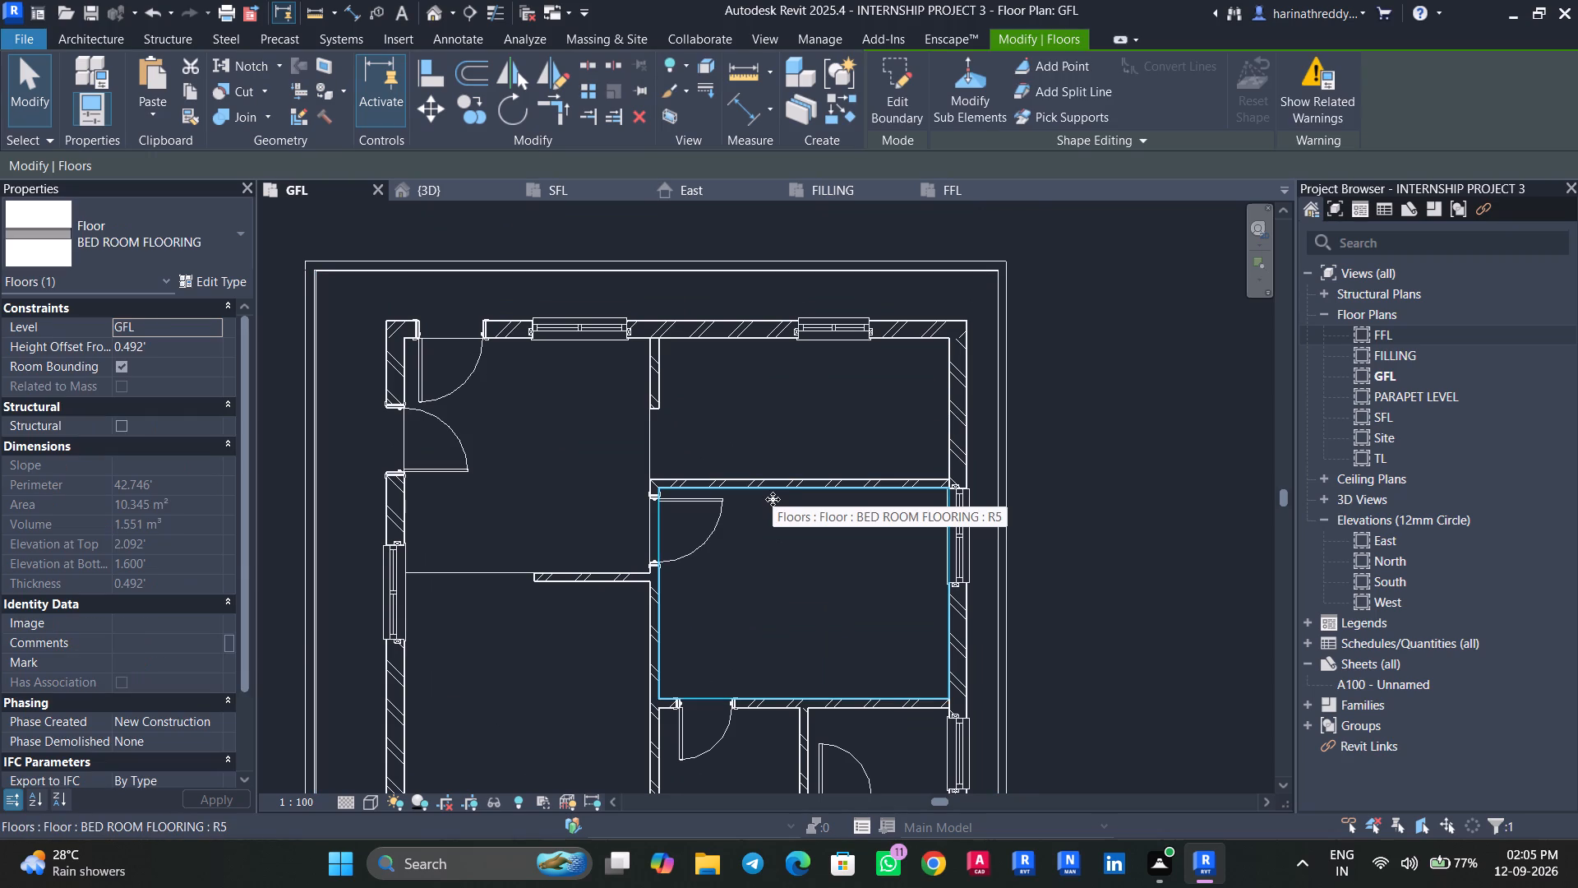
{"action": "key", "text": "Escape"}
{"action": "key", "text": "Escape"}
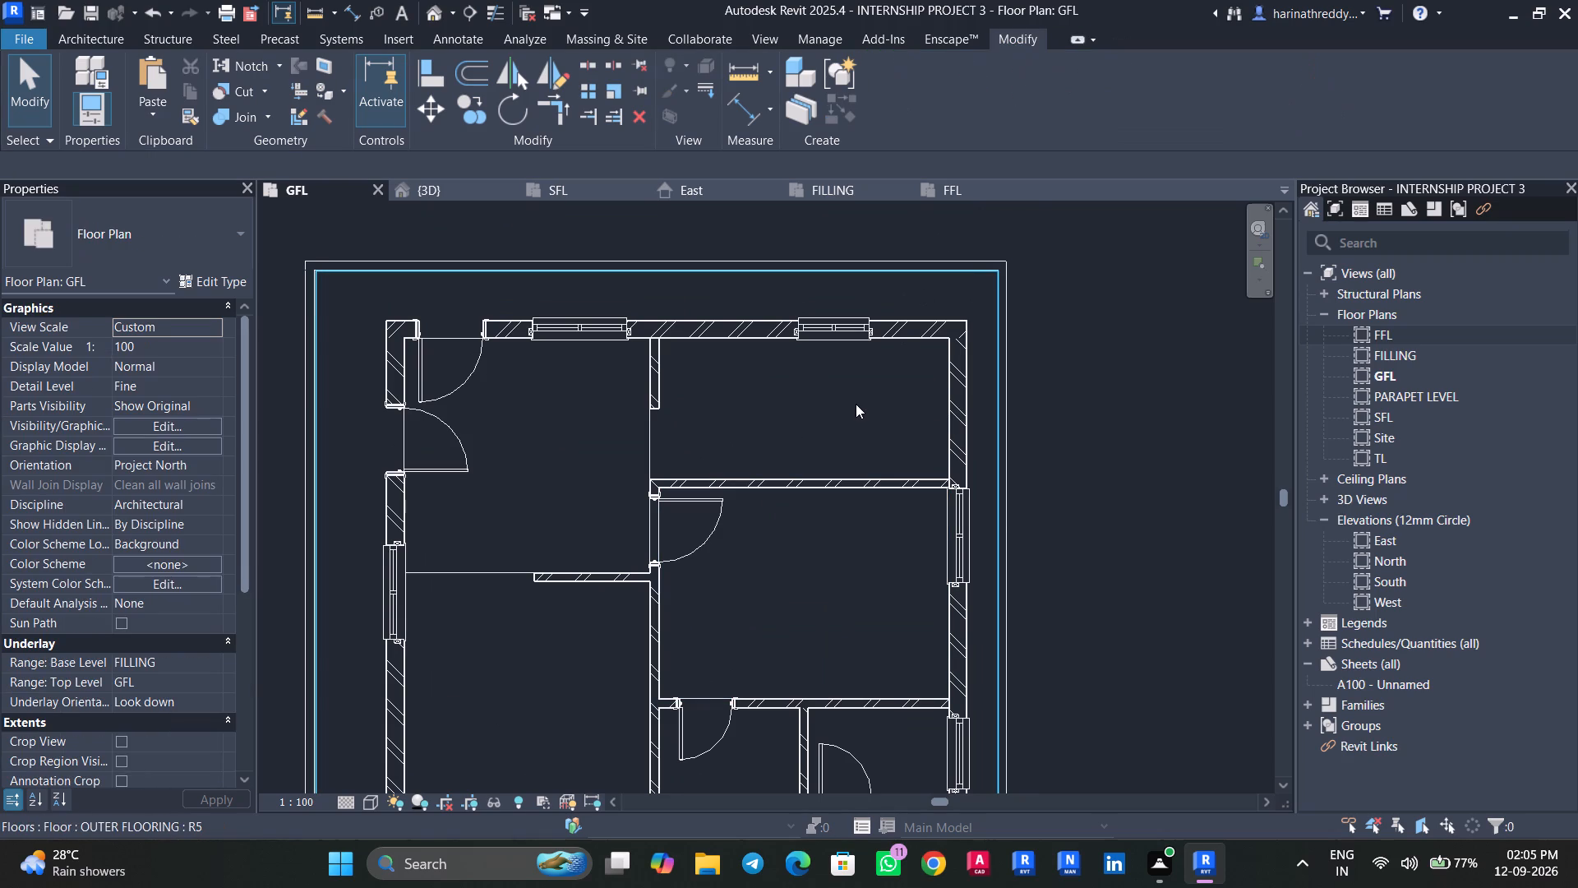
Change the floor of the north-east kitchen to the KITCHEN FLOOR type.
{"action": "key", "text": "Tab"}
{"action": "key", "text": "Tab"}
{"action": "key", "text": "Tab"}
{"action": "key", "text": "Tab"}
{"action": "key", "text": "Tab"}
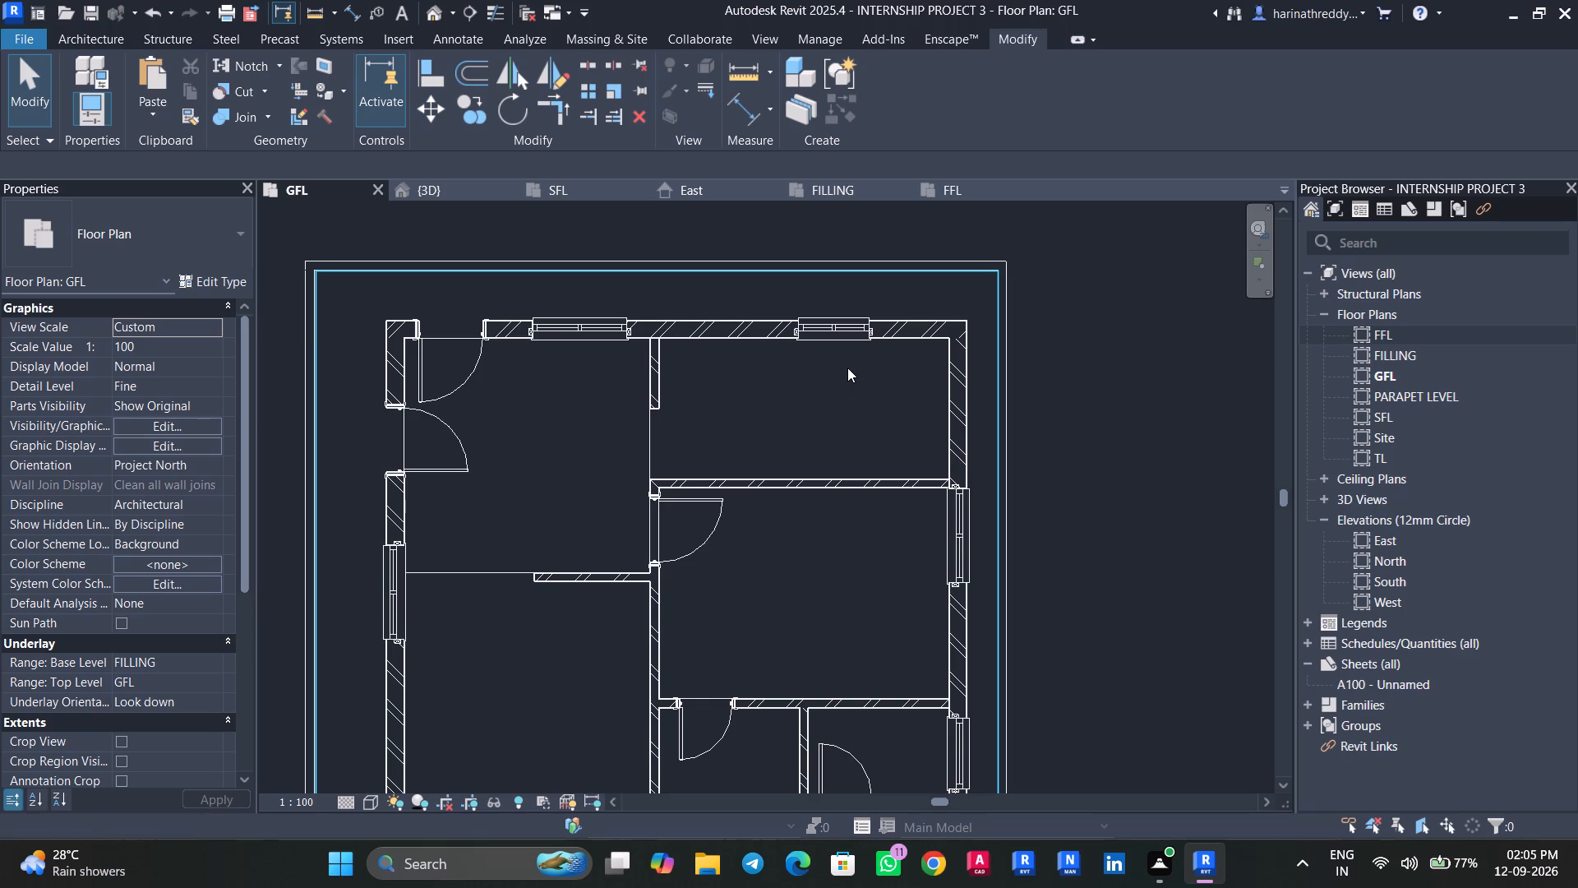
{"action": "key", "text": "Tab"}
{"action": "key", "text": "Tab"}
{"action": "key", "text": "Tab"}
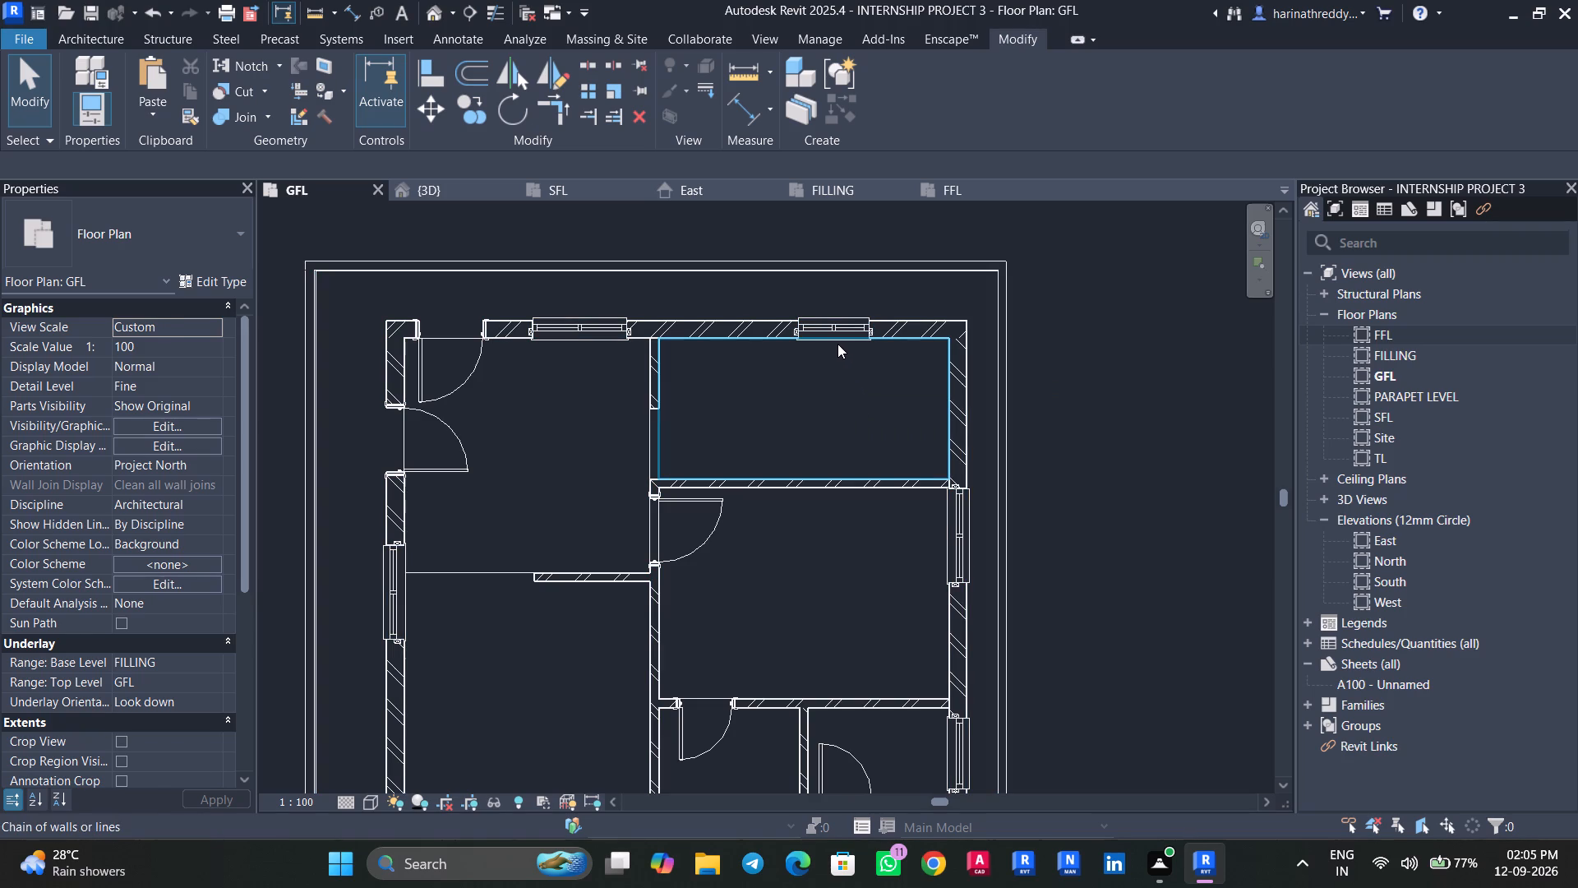
{"action": "left_click", "coordinate": [837, 344]}
{"action": "left_click", "coordinate": [112, 243]}
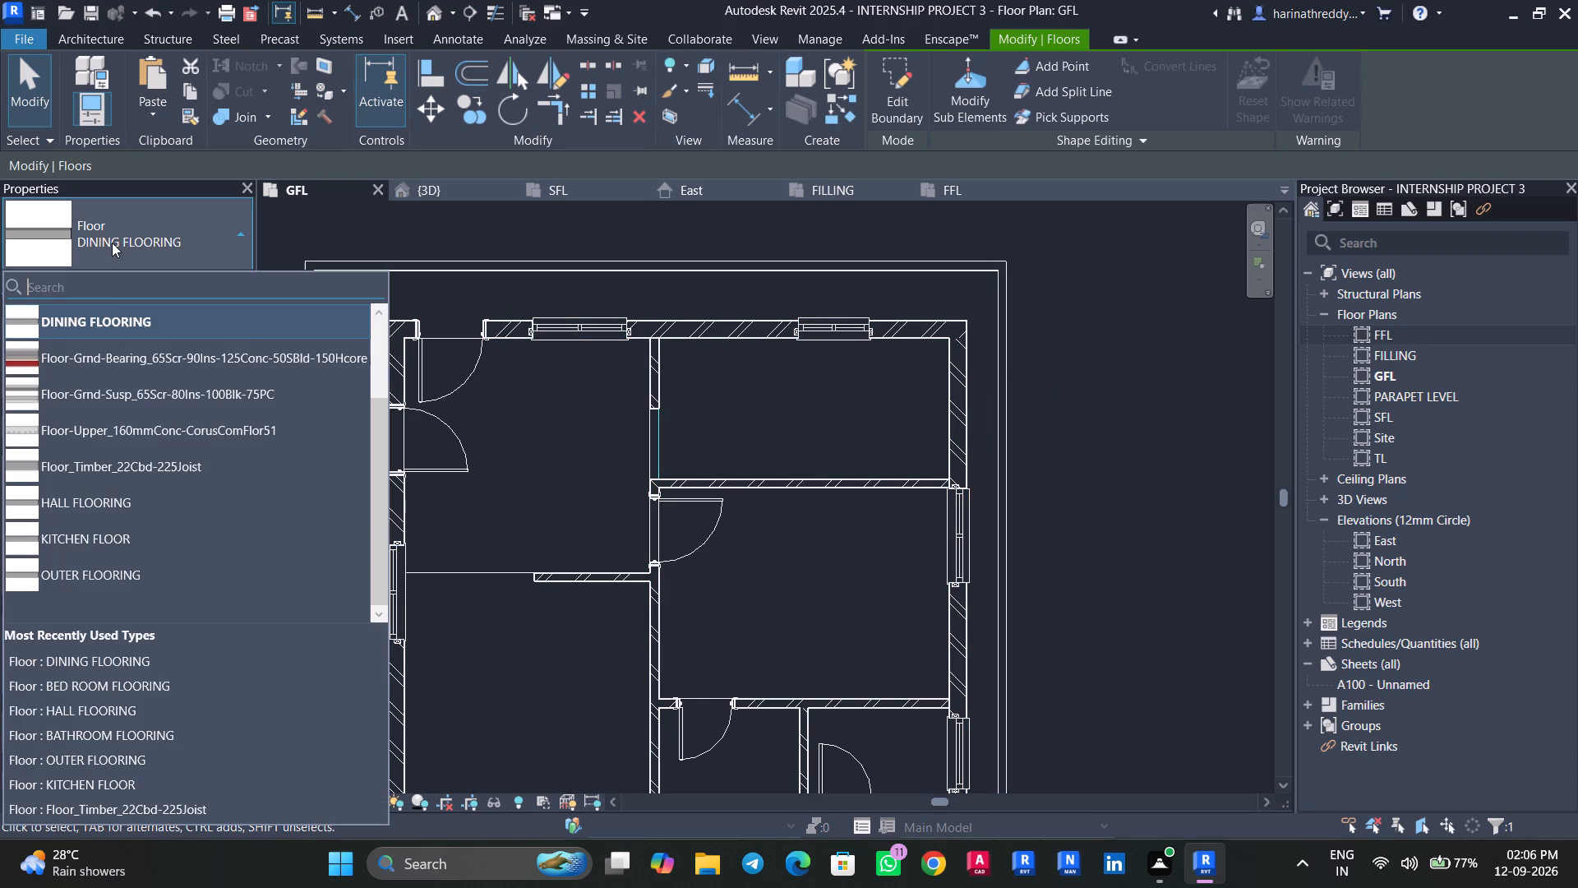
{"action": "left_click", "coordinate": [111, 536]}
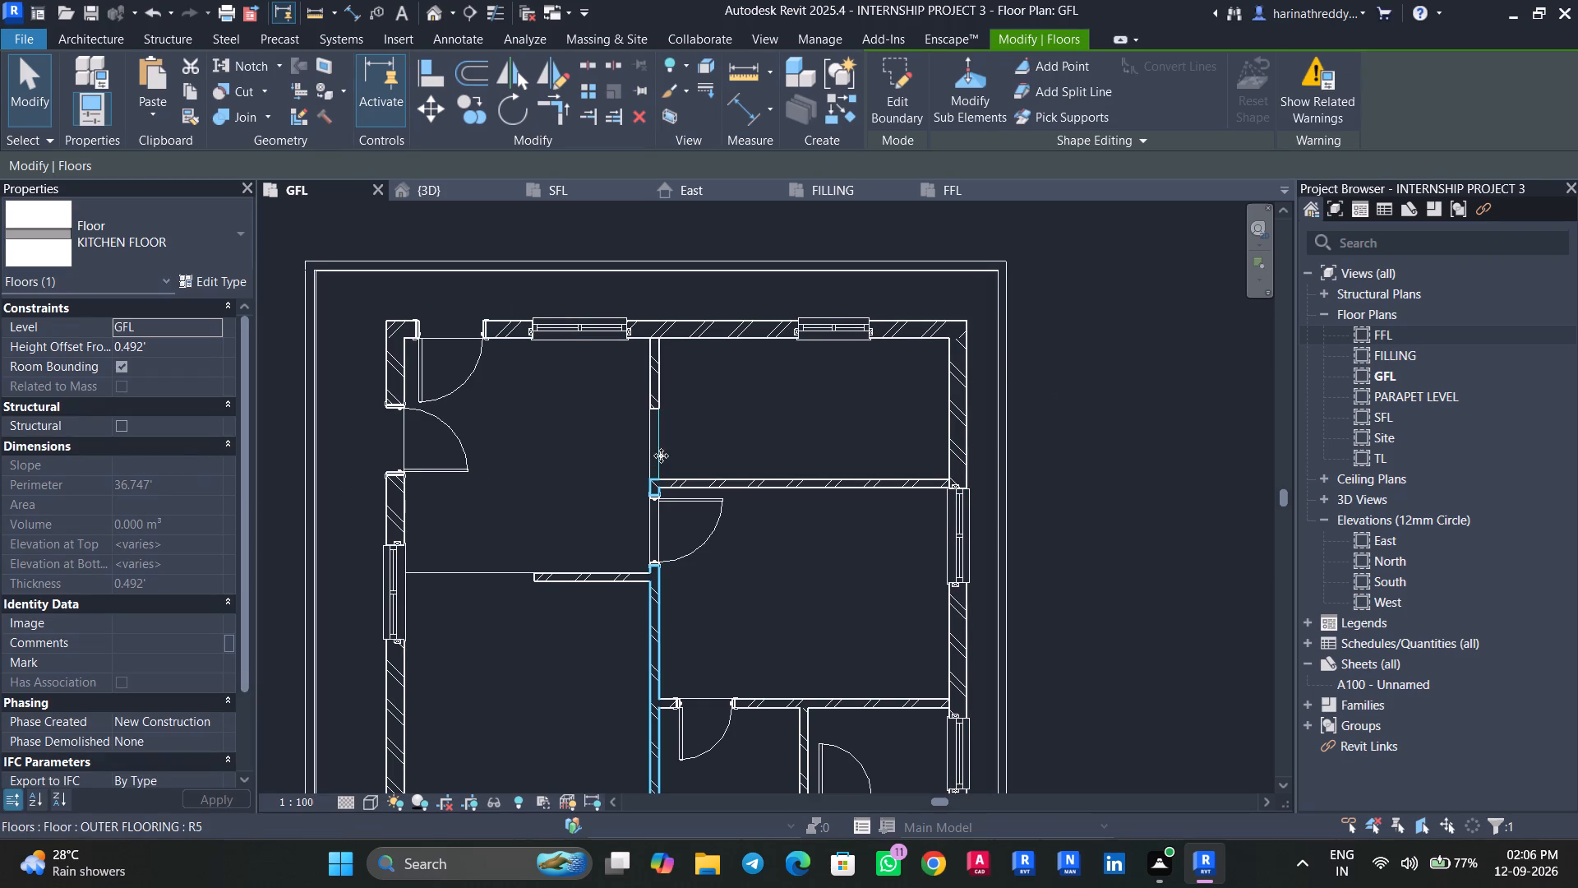
{"action": "key", "text": "Escape"}
Check the inner bathroom's floor type and change the floor of the south-east bedroom to BED ROOM FLOORING.
{"action": "middle_click_drag", "start_coordinate": [756, 557], "coordinate": [716, 339]}
{"action": "key", "text": "Tab"}
{"action": "key", "text": "Tab"}
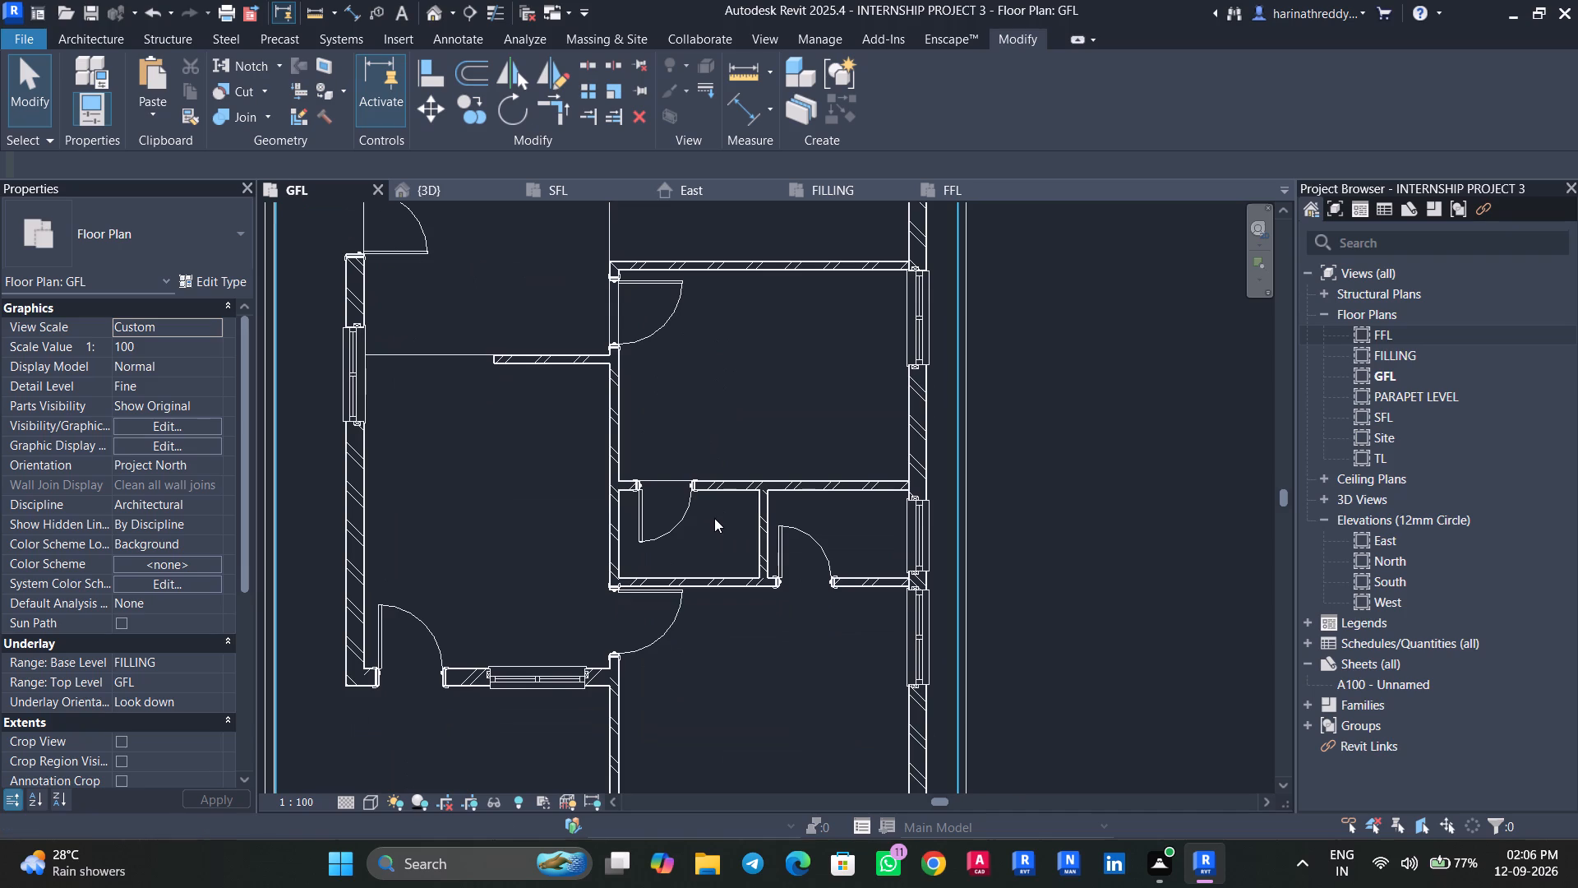
{"action": "key", "text": "Tab"}
{"action": "left_click", "coordinate": [712, 493]}
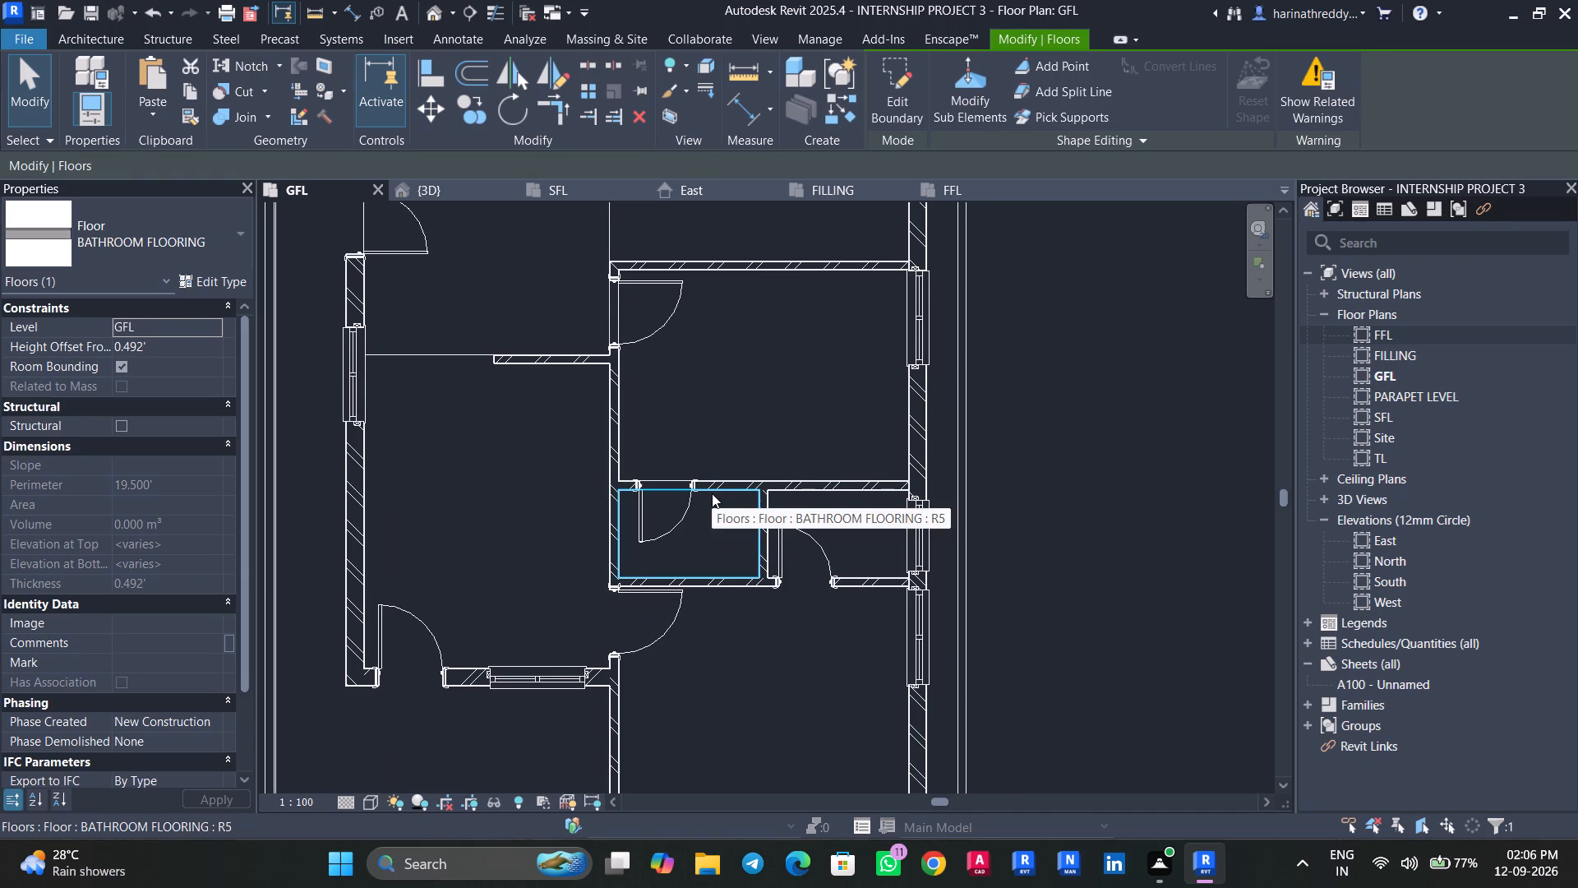
{"action": "key", "text": "Escape"}
{"action": "middle_click_drag", "start_coordinate": [713, 615], "coordinate": [708, 530]}
{"action": "key", "text": "Tab"}
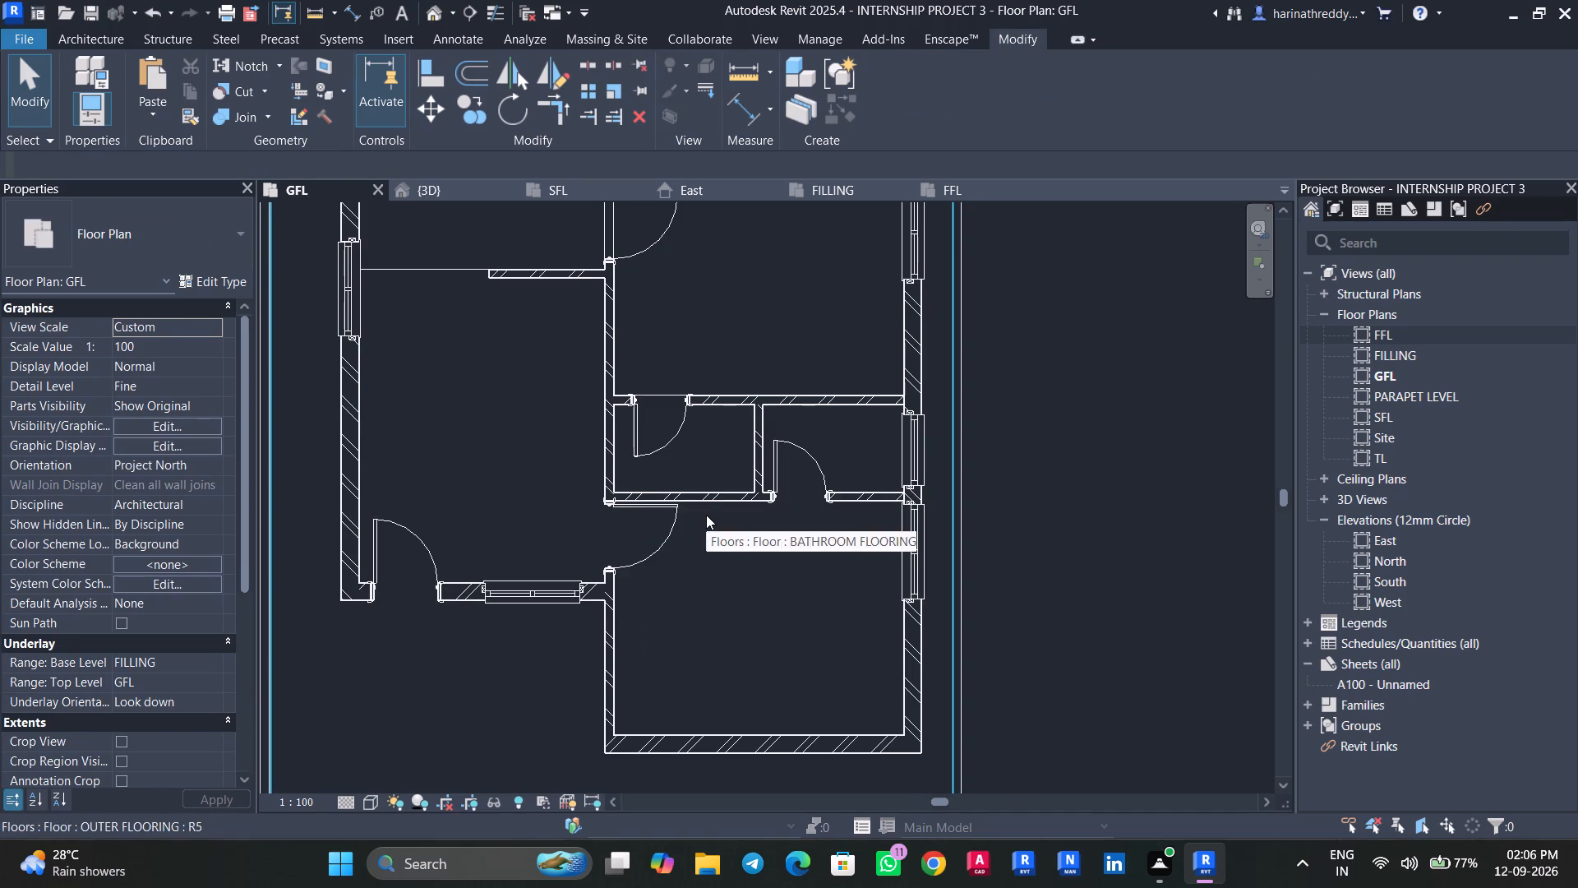
{"action": "key", "text": "Tab"}
{"action": "key", "text": "Tab"}
{"action": "left_click", "coordinate": [706, 509]}
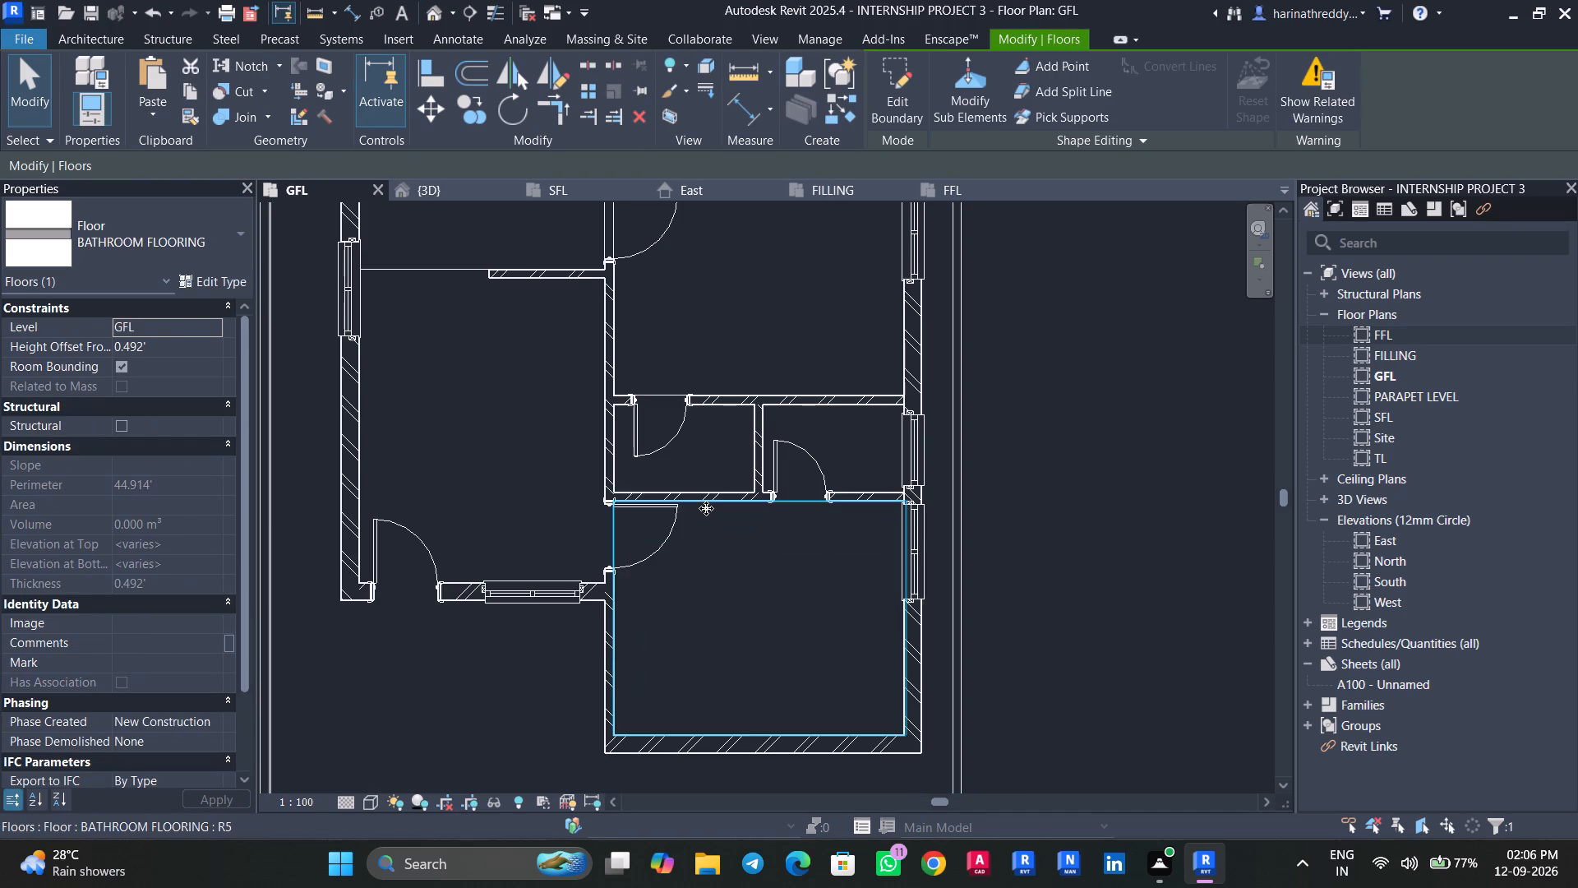
{"action": "left_click", "coordinate": [142, 243]}
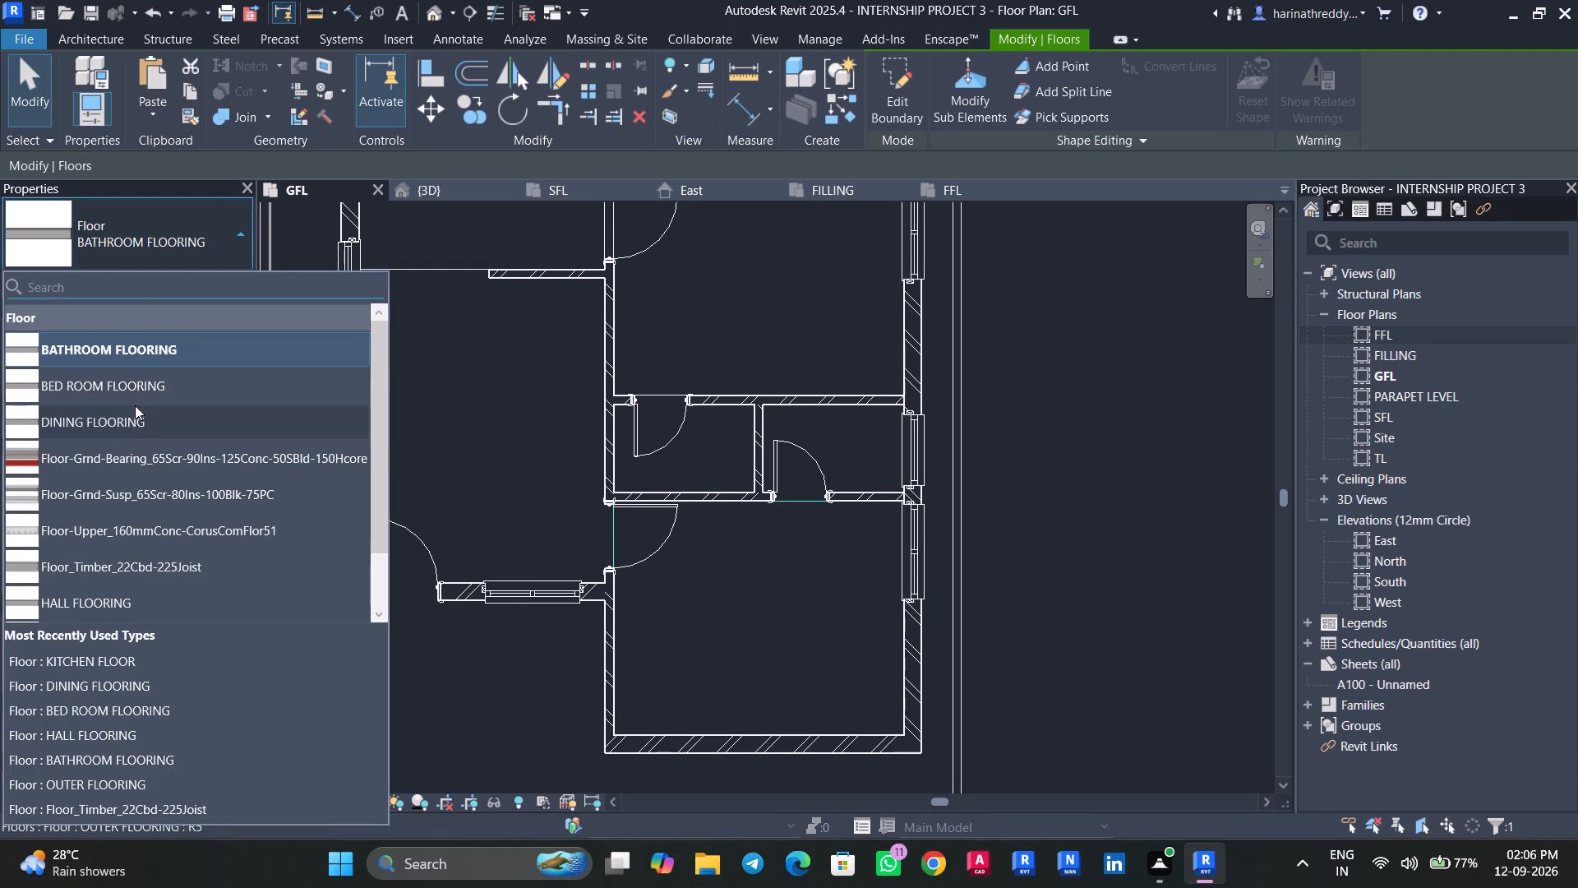
{"action": "left_click", "coordinate": [135, 390]}
{"action": "key", "text": "Escape"}
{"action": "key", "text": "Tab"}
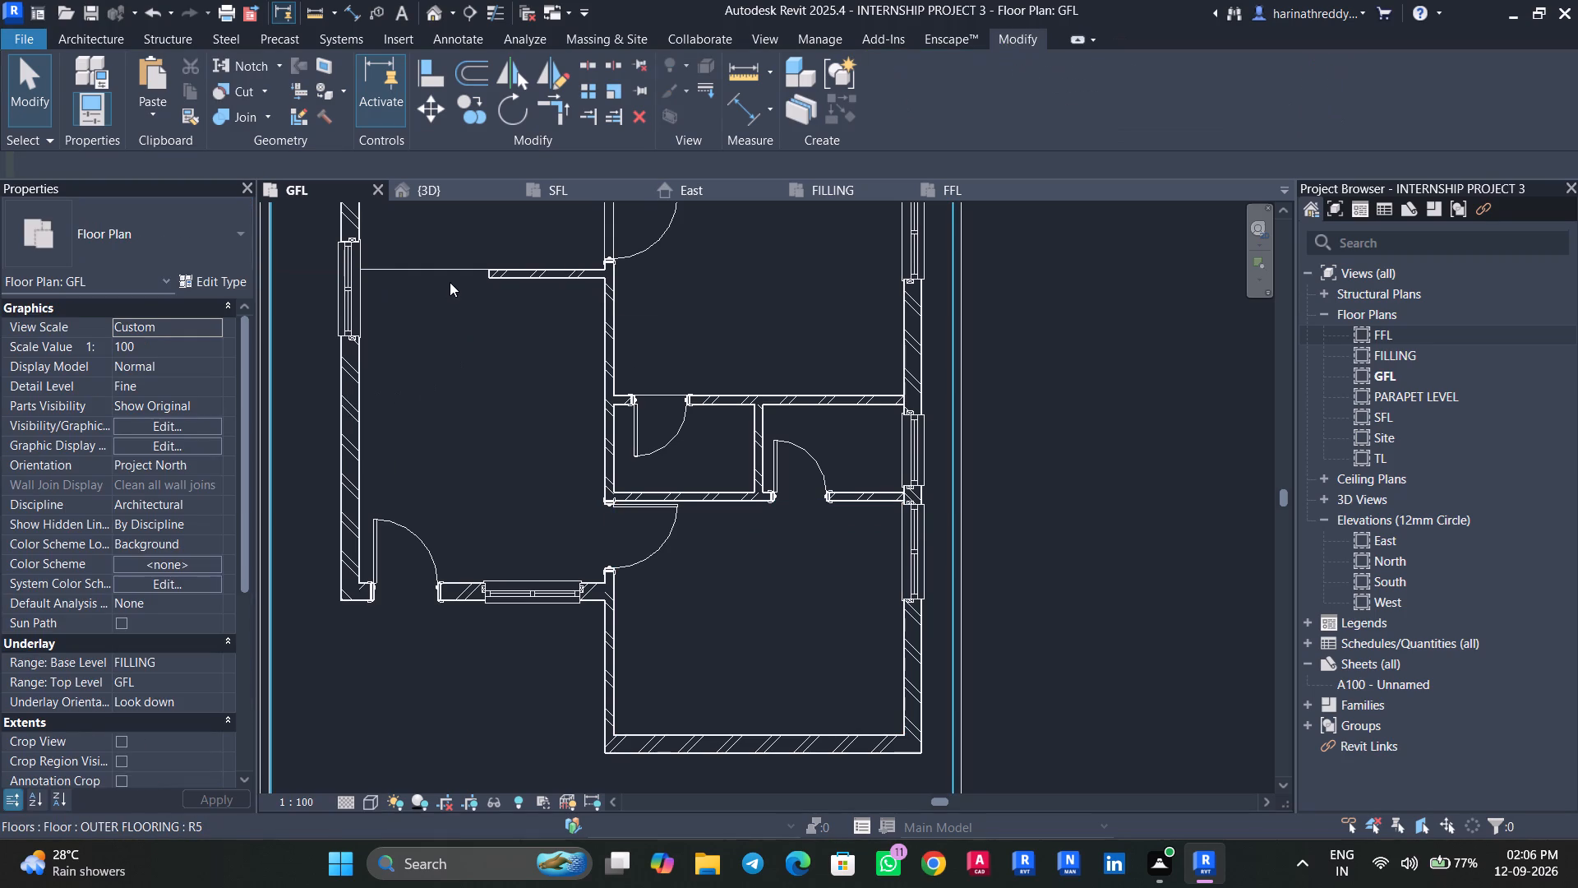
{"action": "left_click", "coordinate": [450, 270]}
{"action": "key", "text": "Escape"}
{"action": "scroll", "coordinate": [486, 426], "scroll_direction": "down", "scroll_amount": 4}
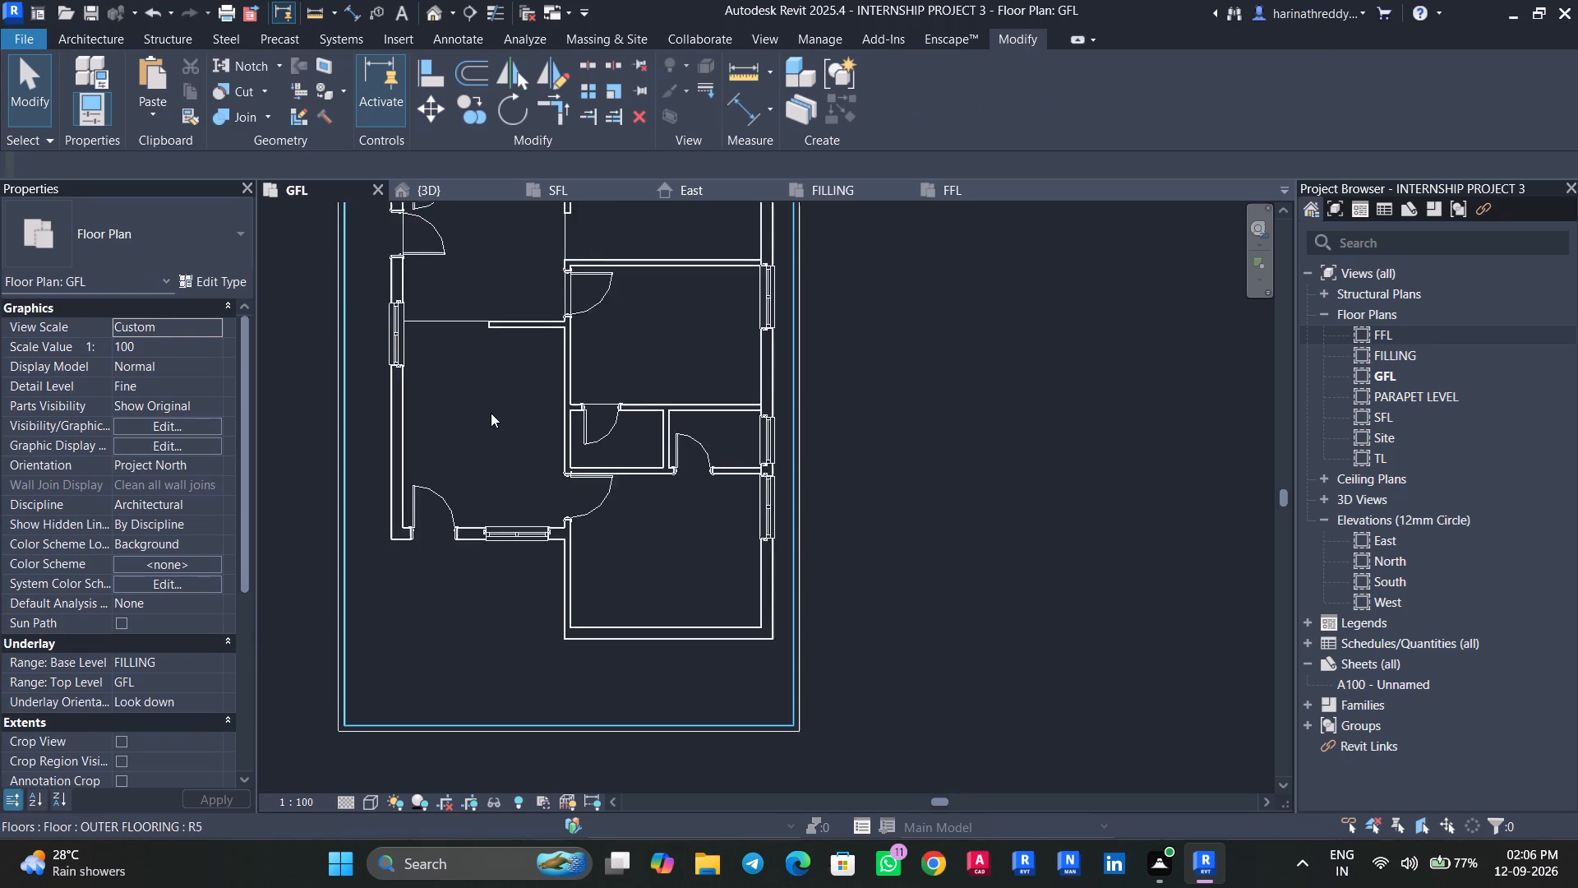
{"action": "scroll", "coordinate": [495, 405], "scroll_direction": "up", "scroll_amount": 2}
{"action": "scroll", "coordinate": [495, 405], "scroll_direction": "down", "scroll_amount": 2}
Edit the GFL OUTER FLOORING floor's boundary, adding an inner rectangle from the house's north-west outer wall corner to its south-east outer corner.
{"action": "left_click", "coordinate": [441, 183]}
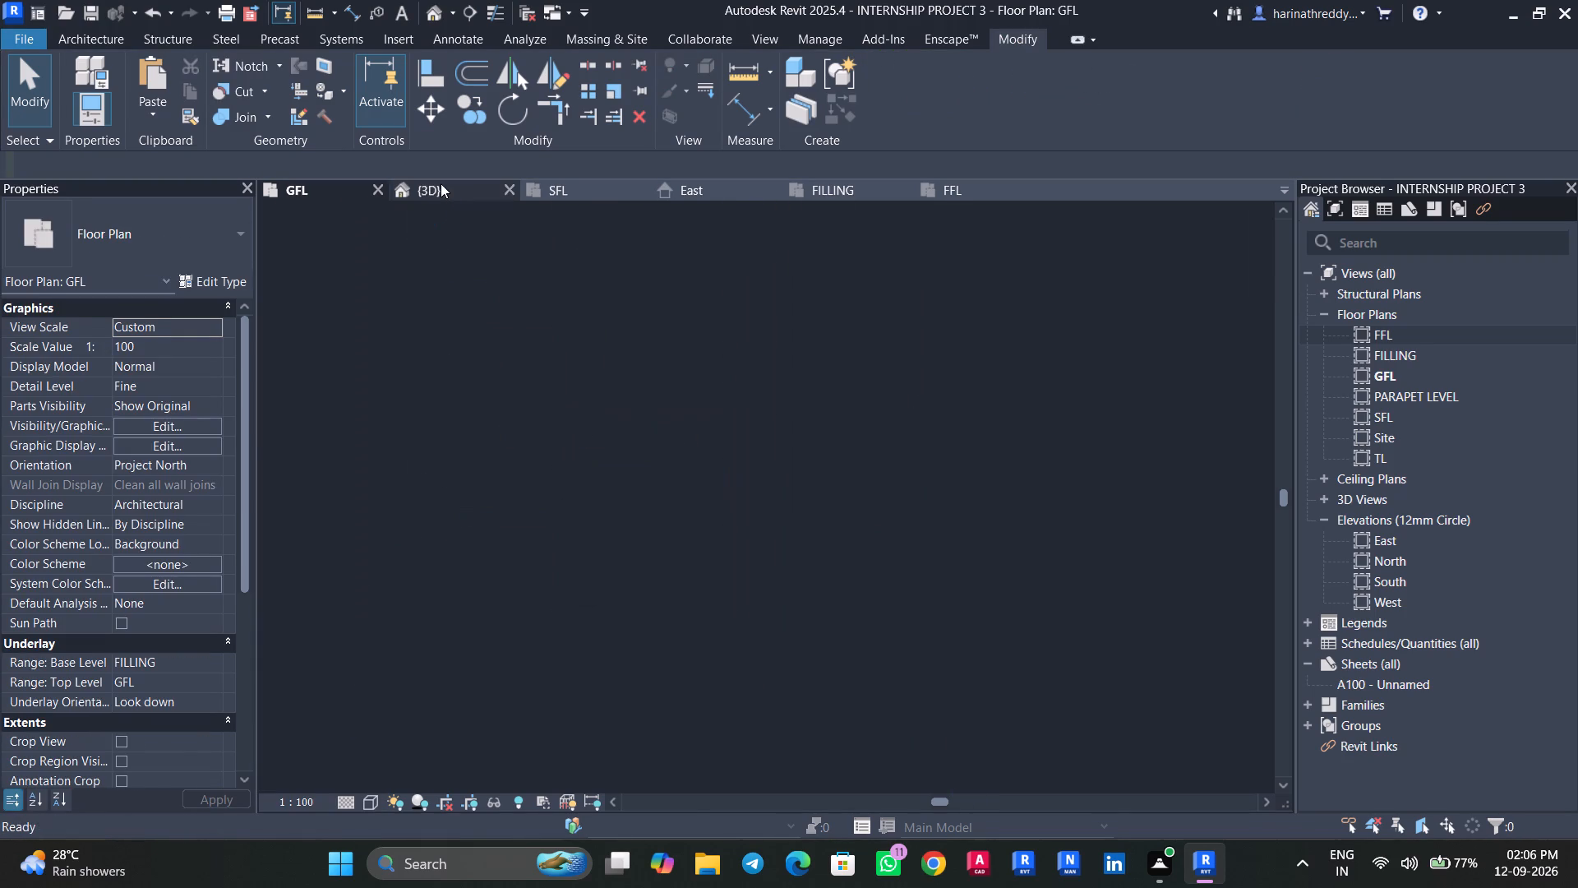
{"action": "middle_click_drag", "start_coordinate": [1141, 653], "coordinate": [1091, 706], "text": "shift"}
{"action": "scroll", "coordinate": [1087, 693], "scroll_direction": "up", "scroll_amount": 1}
{"action": "middle_click_drag", "start_coordinate": [1087, 688], "coordinate": [1123, 451]}
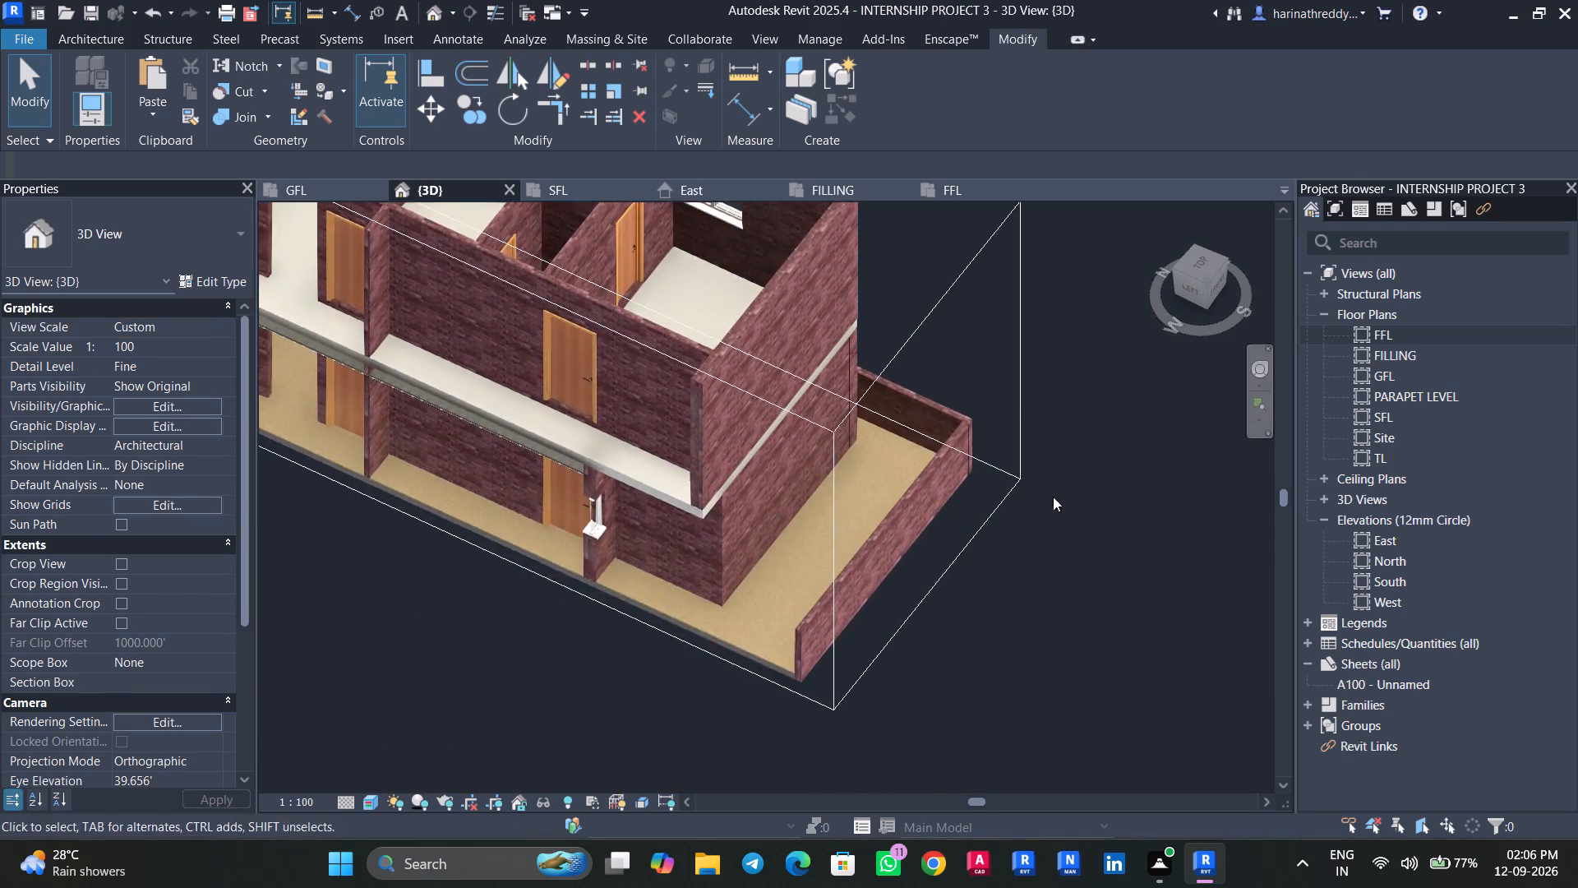
{"action": "scroll", "coordinate": [654, 650], "scroll_direction": "up", "scroll_amount": 4}
{"action": "key", "text": "Tab"}
{"action": "key", "text": "Tab"}
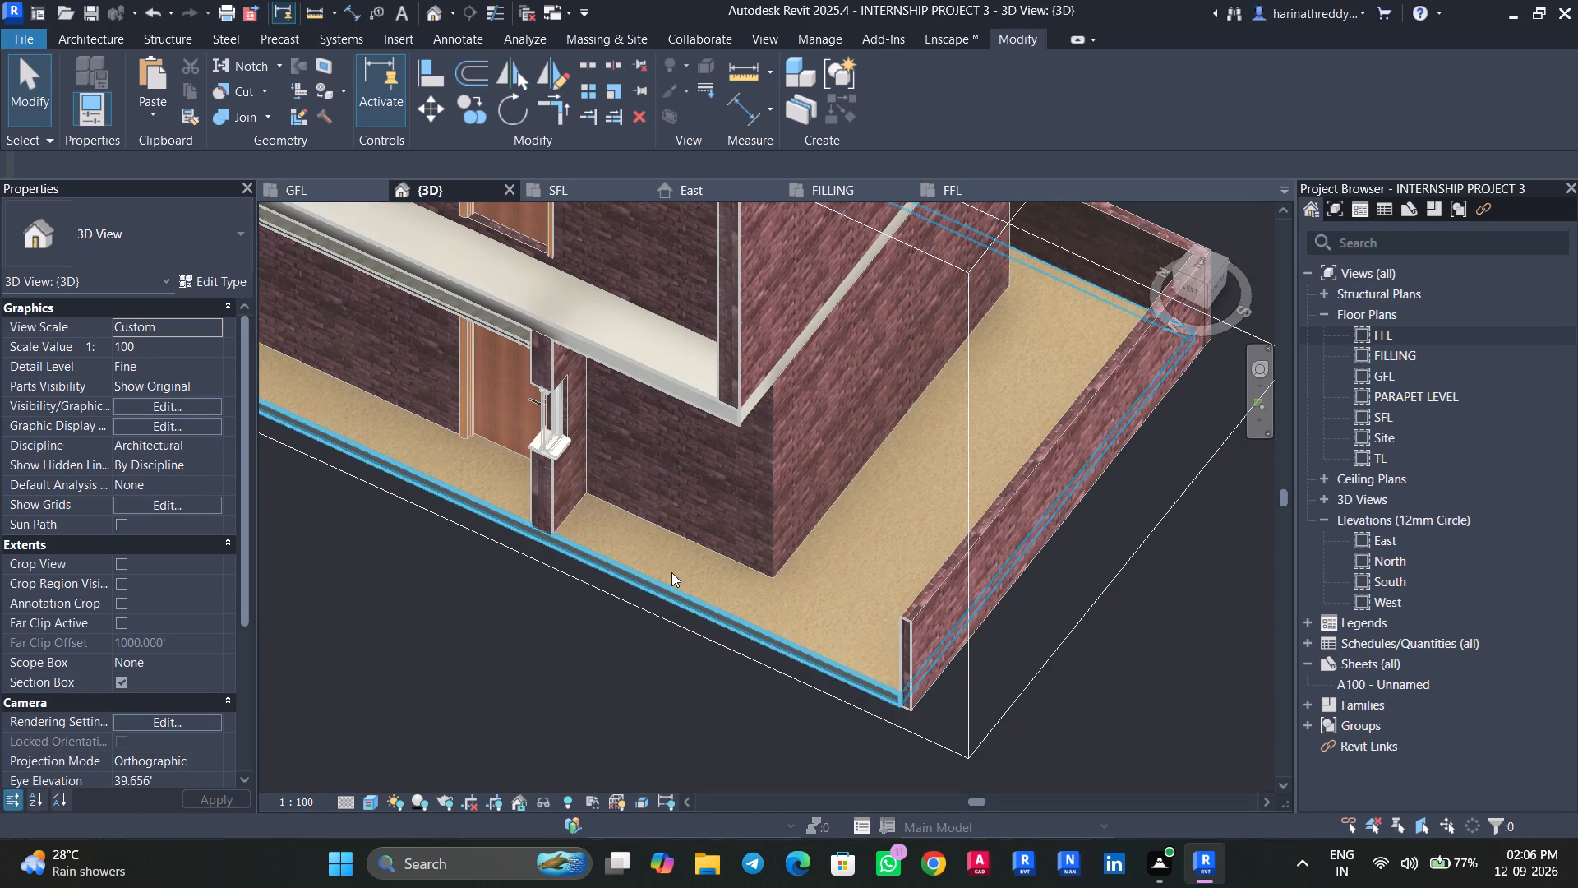
{"action": "key", "text": "Tab"}
{"action": "key", "text": "Tab"}
{"action": "key", "text": "Tab"}
{"action": "key", "text": "Tab"}
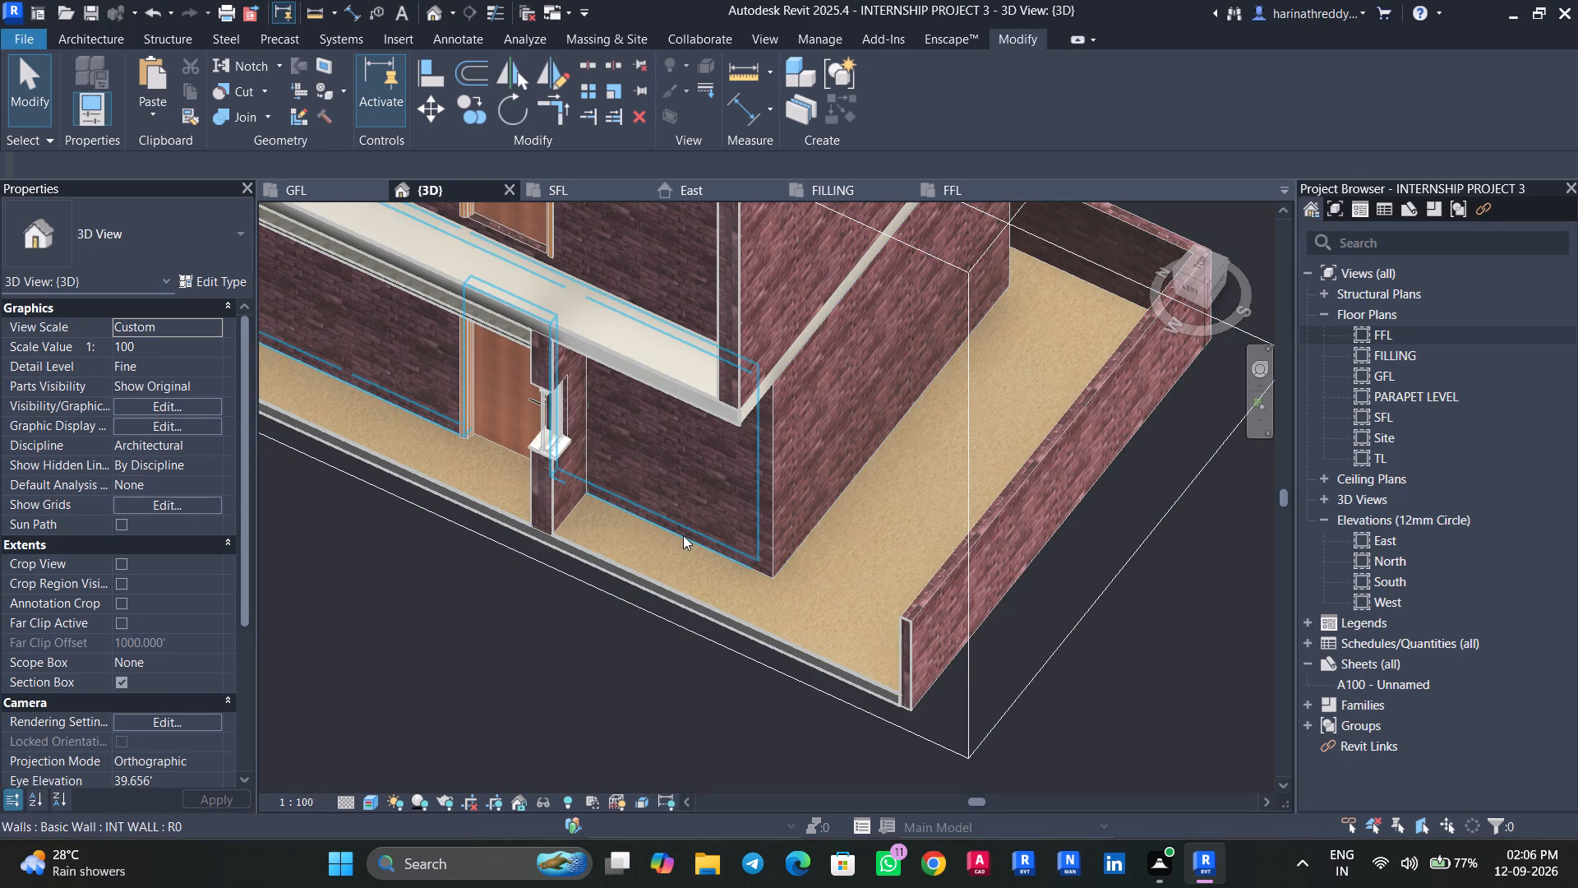
{"action": "key", "text": "Tab"}
{"action": "key", "text": "Tab"}
{"action": "scroll", "coordinate": [644, 687], "scroll_direction": "down", "scroll_amount": 5}
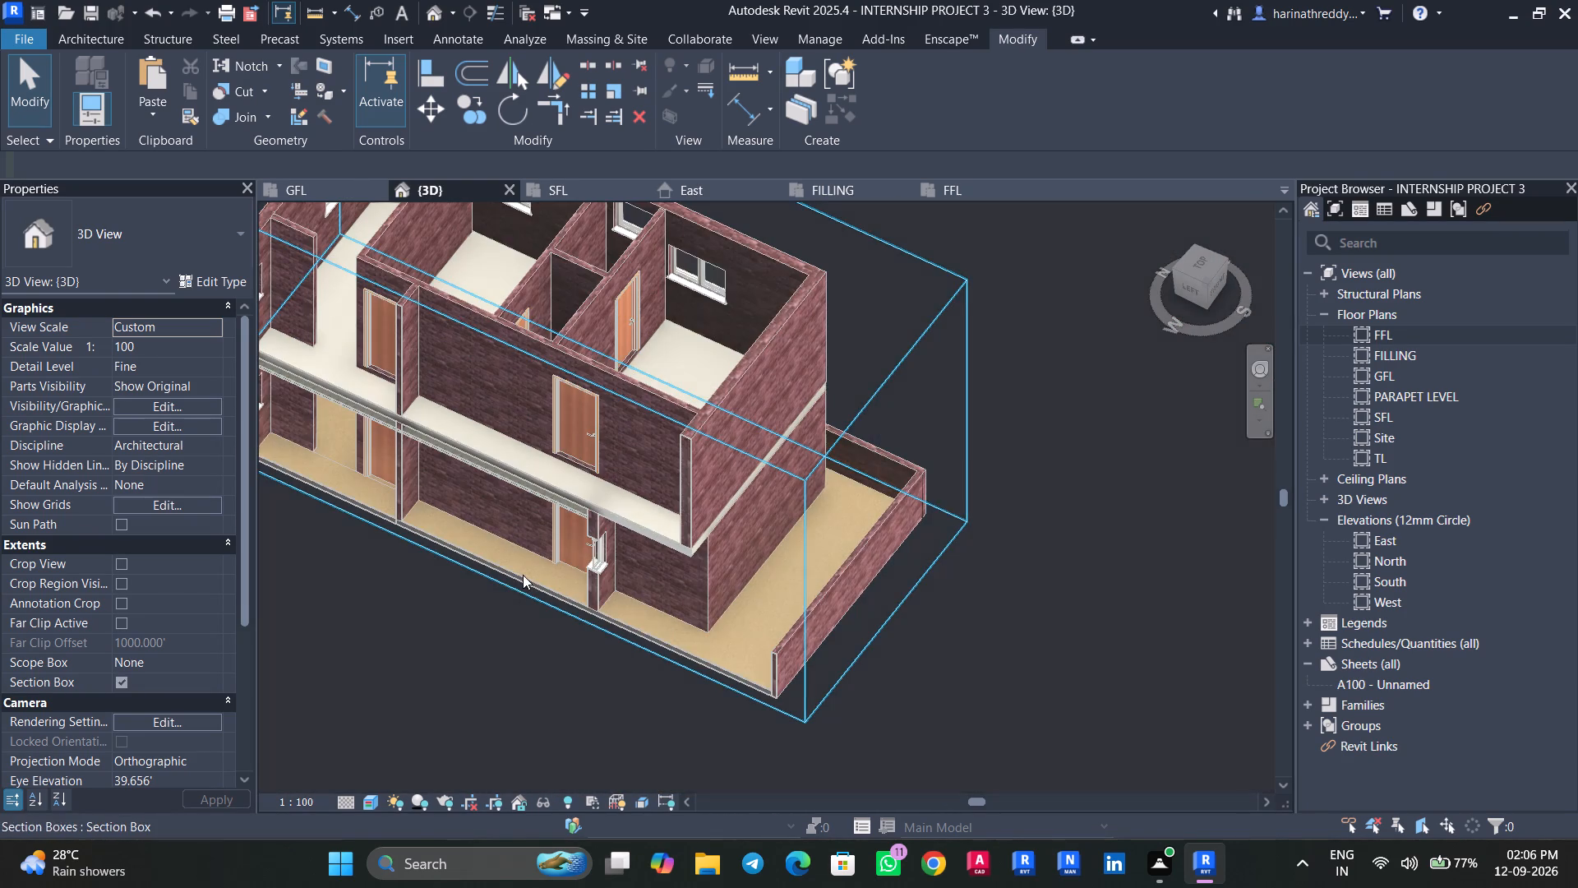
{"action": "key", "text": "Tab"}
{"action": "key", "text": "Tab"}
{"action": "key", "text": "Tab"}
{"action": "key", "text": "Tab"}
{"action": "scroll", "coordinate": [524, 568], "scroll_direction": "up", "scroll_amount": 7}
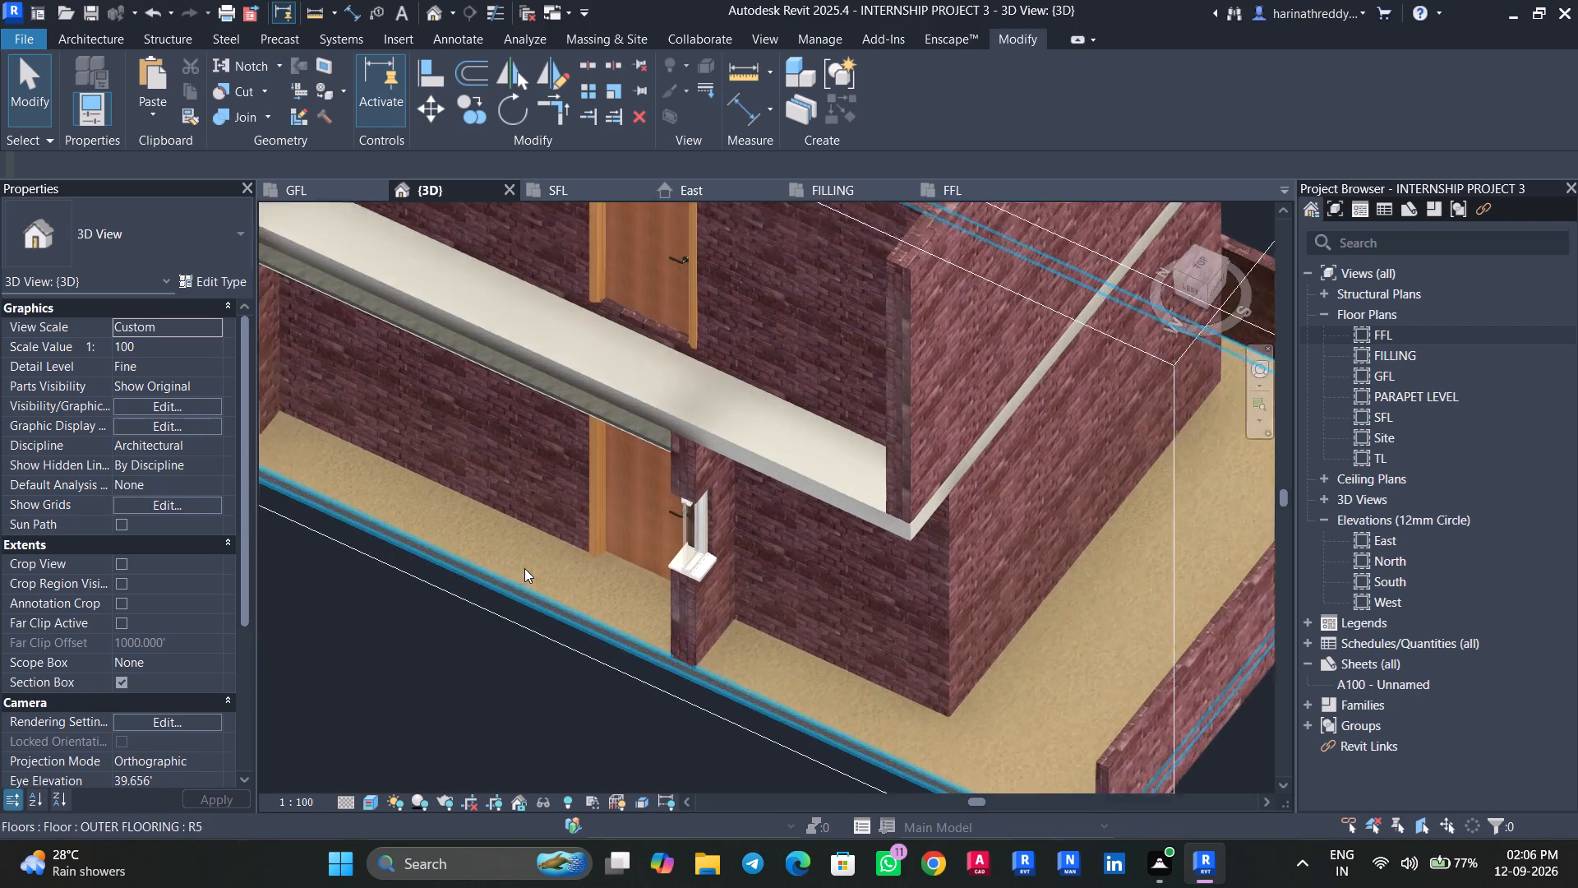
{"action": "key", "text": "Tab"}
{"action": "key", "text": "Tab"}
{"action": "key", "text": "Tab"}
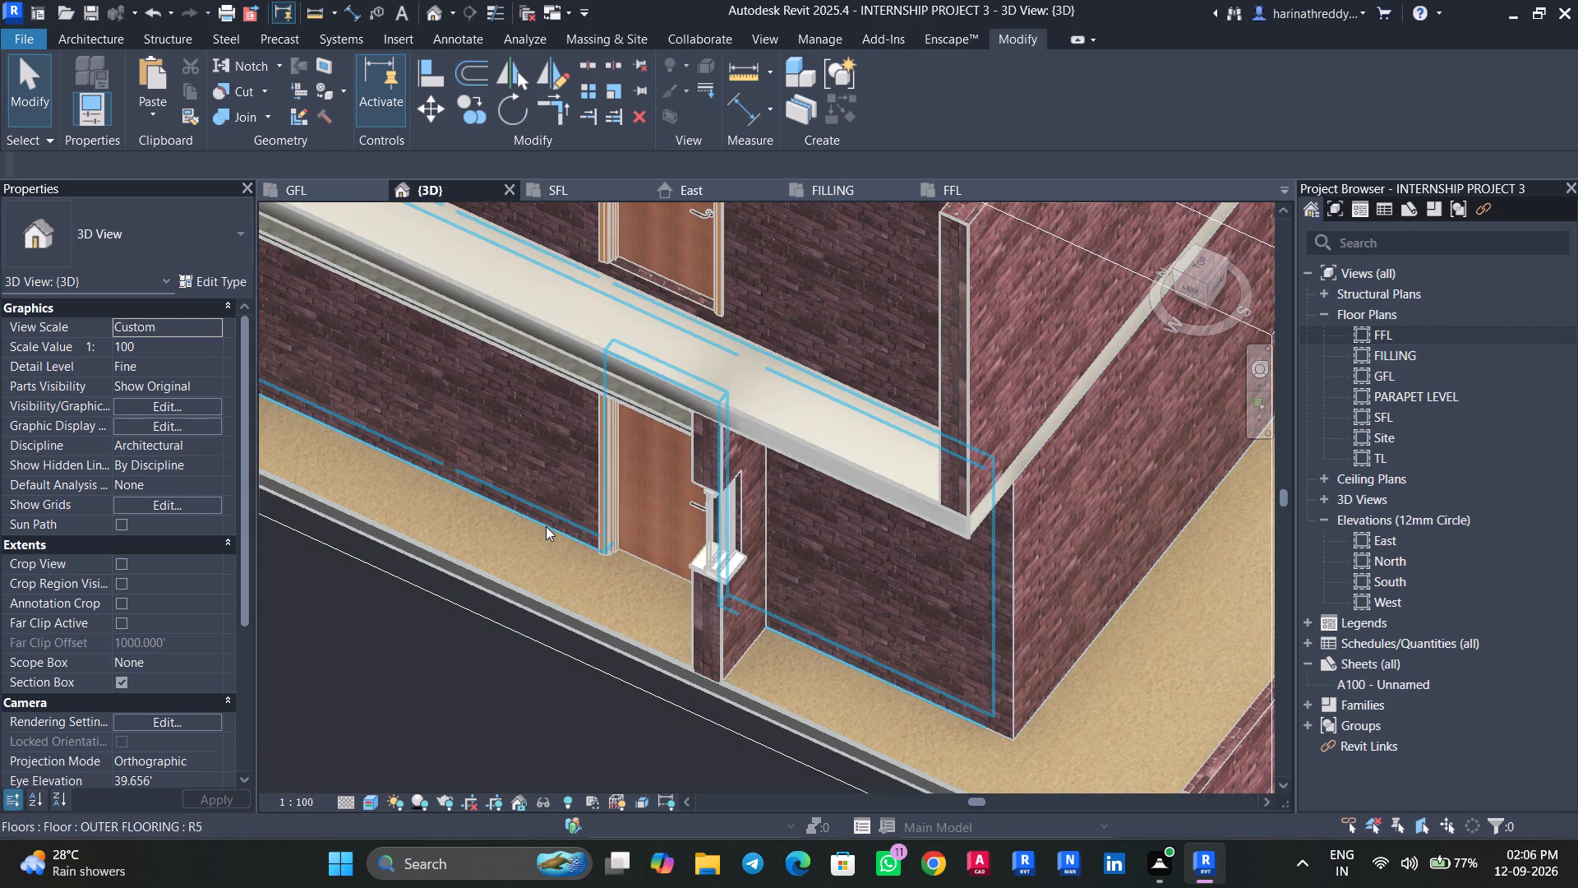
{"action": "key", "text": "Tab"}
{"action": "key", "text": "Tab"}
{"action": "key", "text": "Tab"}
{"action": "key", "text": "Tab"}
{"action": "key", "text": "Tab"}
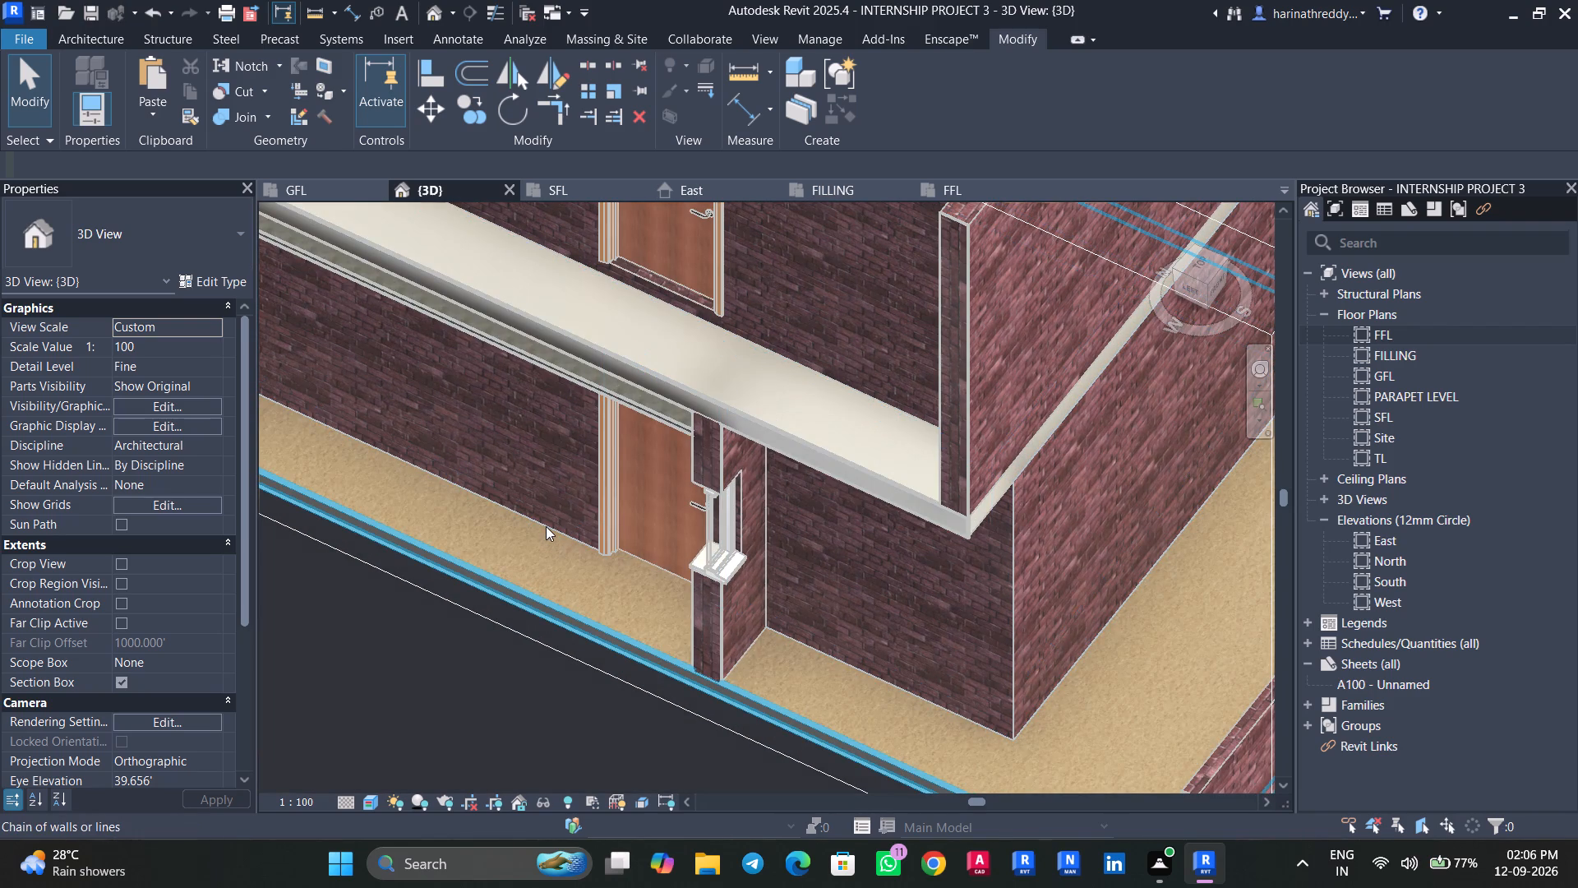
{"action": "left_click", "coordinate": [546, 526]}
{"action": "scroll", "coordinate": [450, 679], "scroll_direction": "down", "scroll_amount": 3}
{"action": "scroll", "coordinate": [450, 679], "scroll_direction": "up", "scroll_amount": 1}
{"action": "scroll", "coordinate": [450, 679], "scroll_direction": "down", "scroll_amount": 3}
{"action": "scroll", "coordinate": [450, 679], "scroll_direction": "up", "scroll_amount": 1}
{"action": "scroll", "coordinate": [450, 679], "scroll_direction": "down", "scroll_amount": 1}
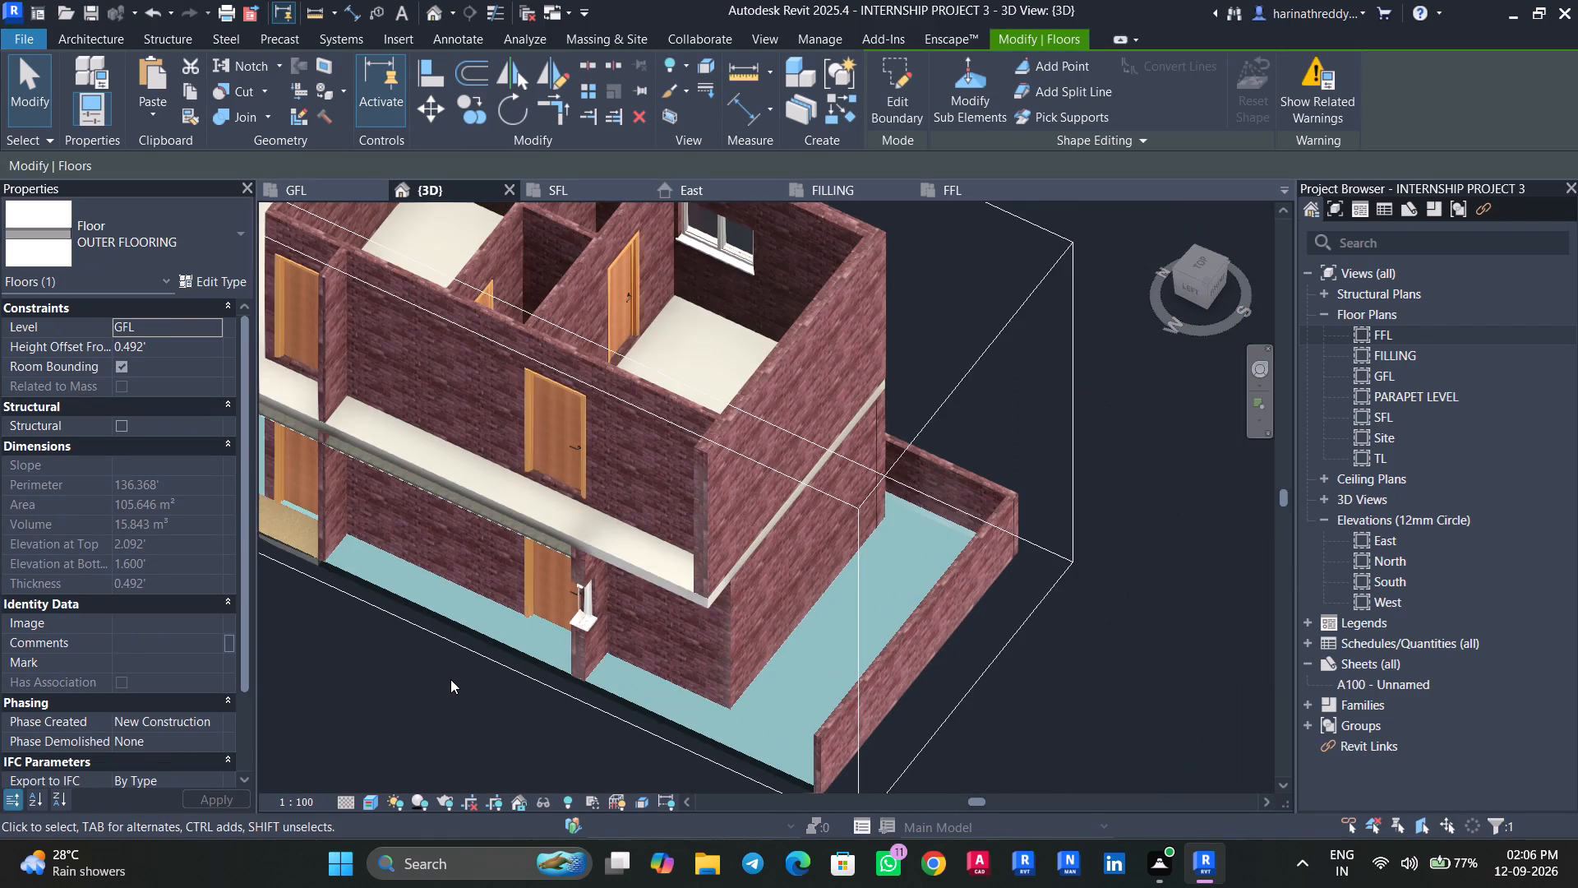
{"action": "scroll", "coordinate": [450, 679], "scroll_direction": "down", "scroll_amount": 6}
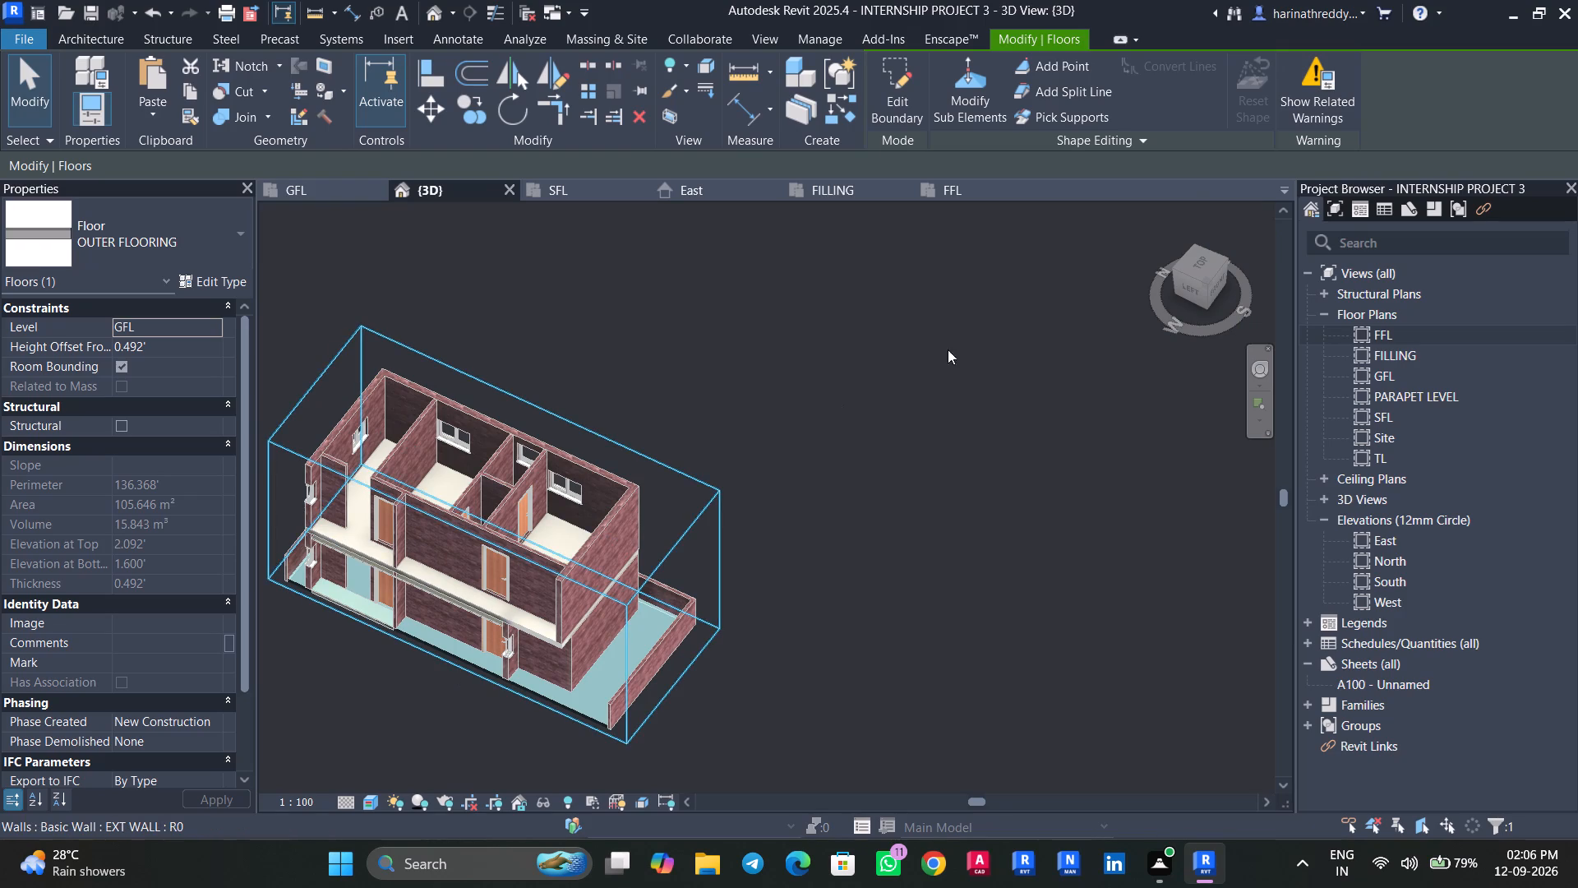
{"action": "left_click", "coordinate": [322, 194]}
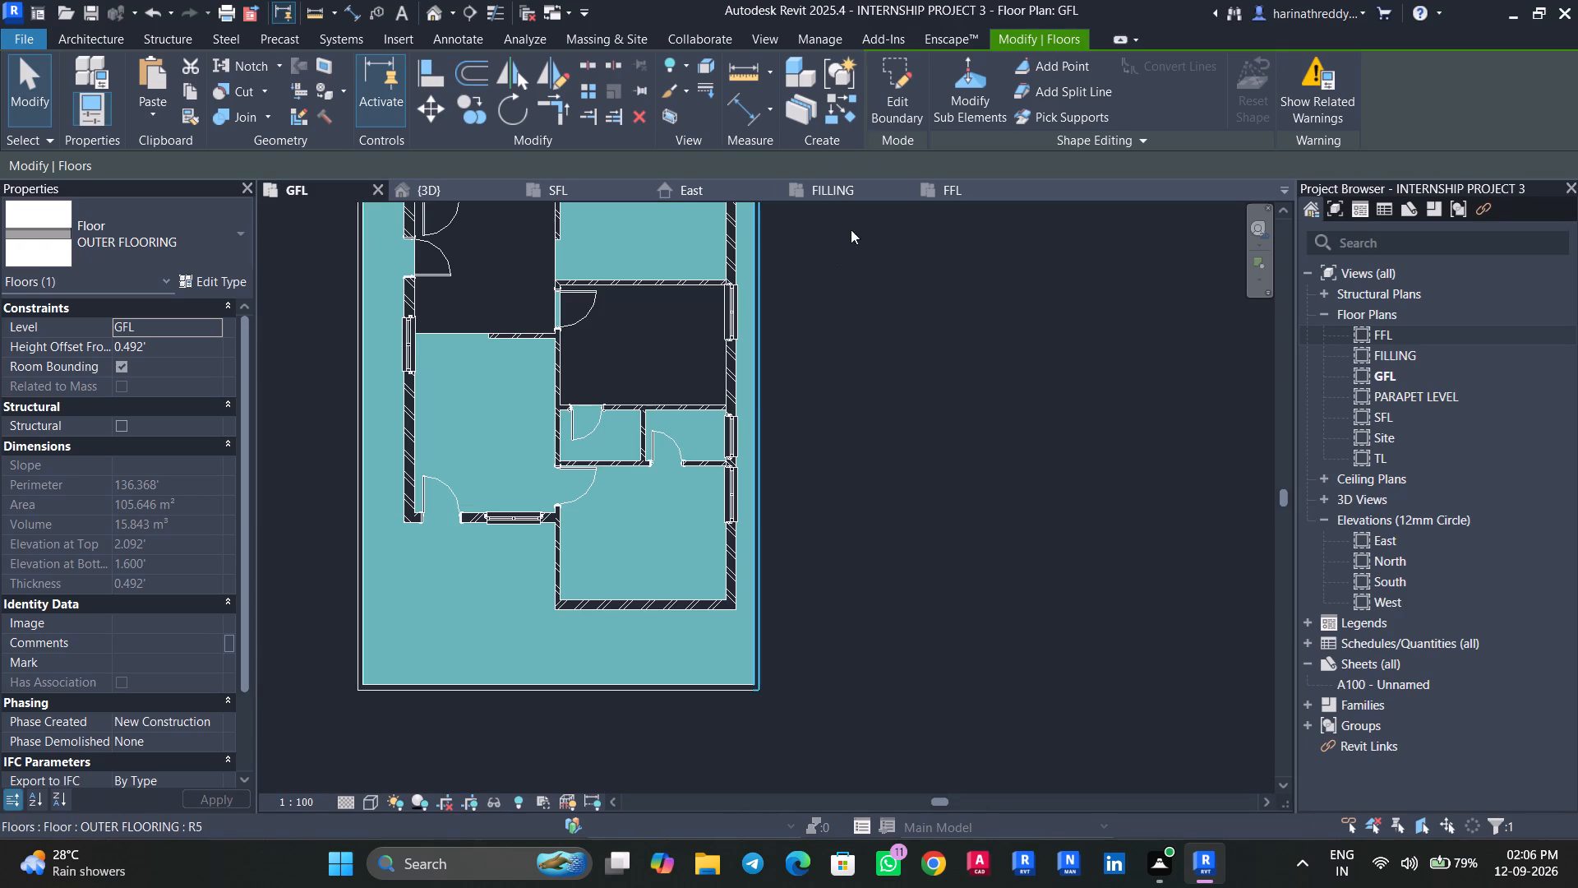
{"action": "left_click", "coordinate": [899, 96]}
{"action": "scroll", "coordinate": [841, 622], "scroll_direction": "down", "scroll_amount": 5}
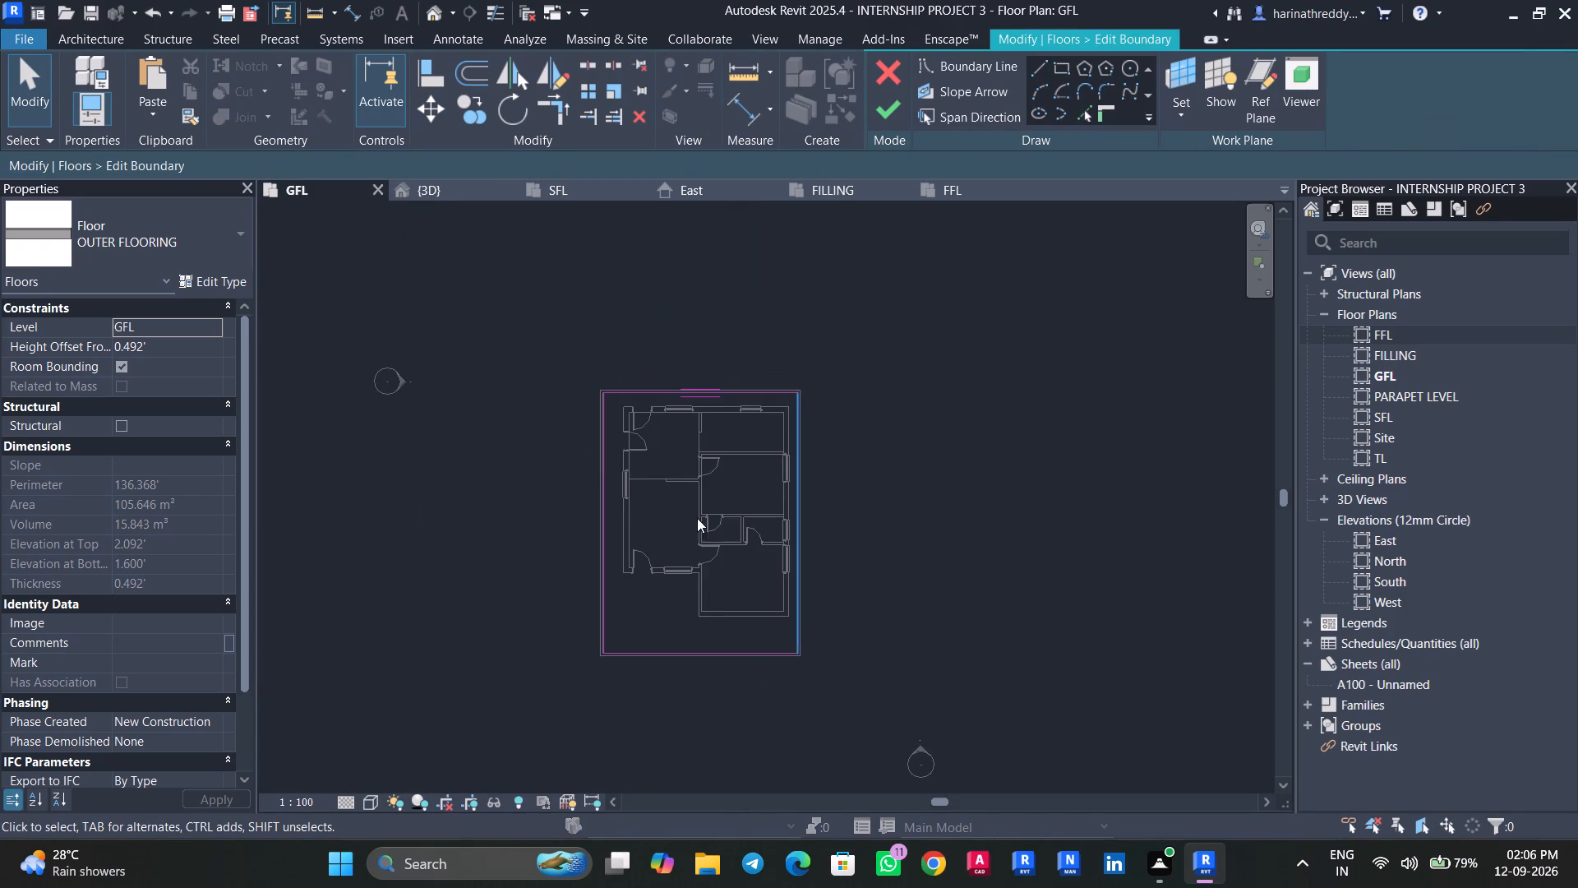
{"action": "scroll", "coordinate": [643, 466], "scroll_direction": "up", "scroll_amount": 4}
{"action": "scroll", "coordinate": [644, 465], "scroll_direction": "down", "scroll_amount": 1}
{"action": "scroll", "coordinate": [644, 465], "scroll_direction": "up", "scroll_amount": 3}
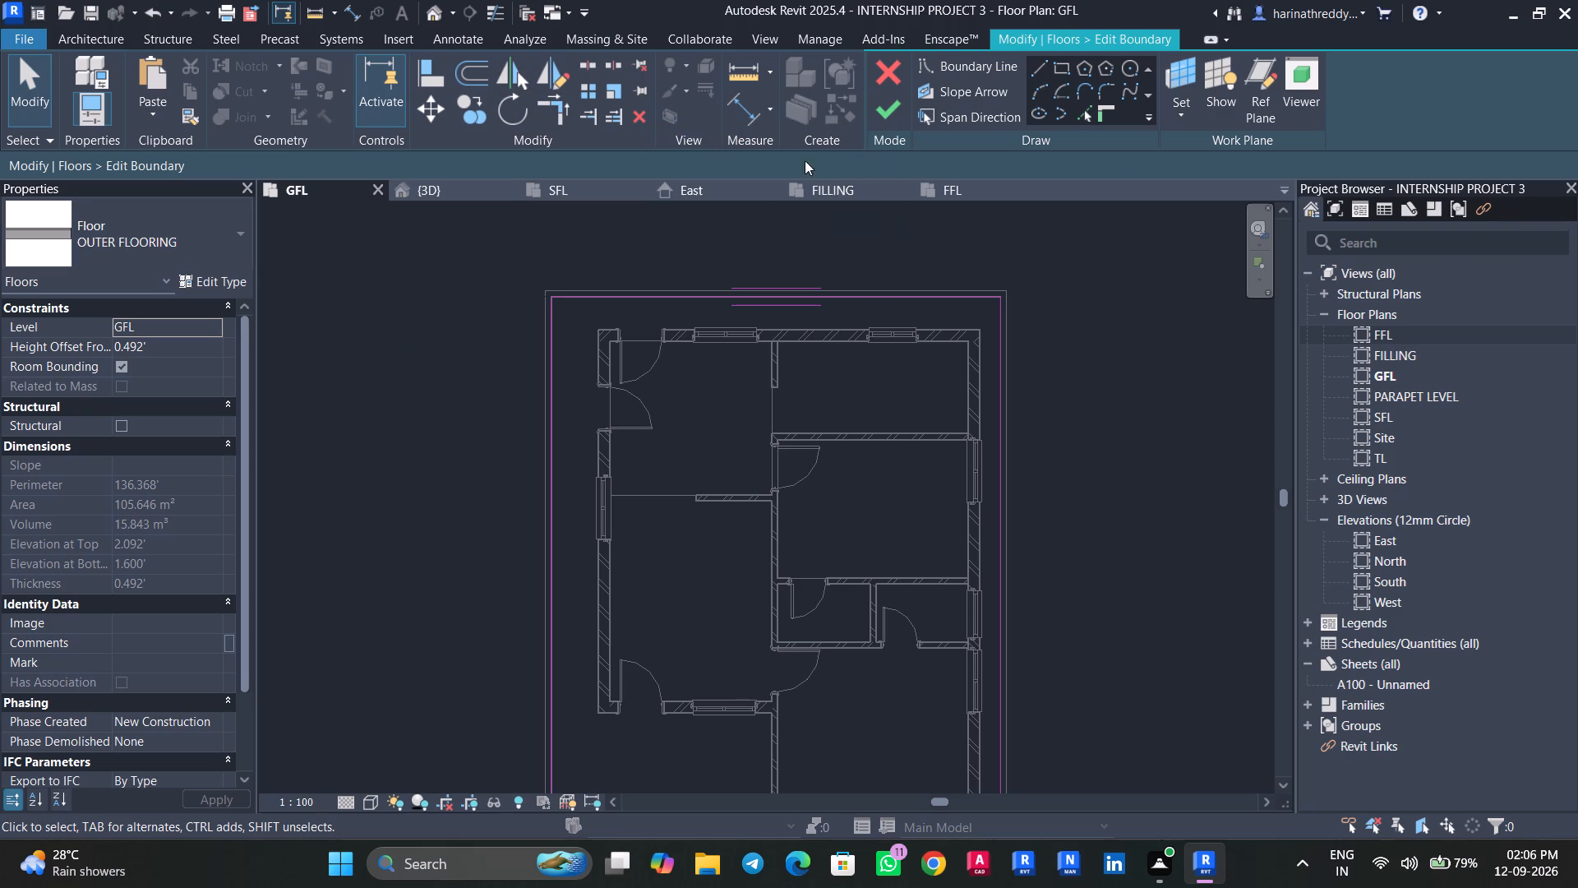
{"action": "left_click", "coordinate": [1059, 67]}
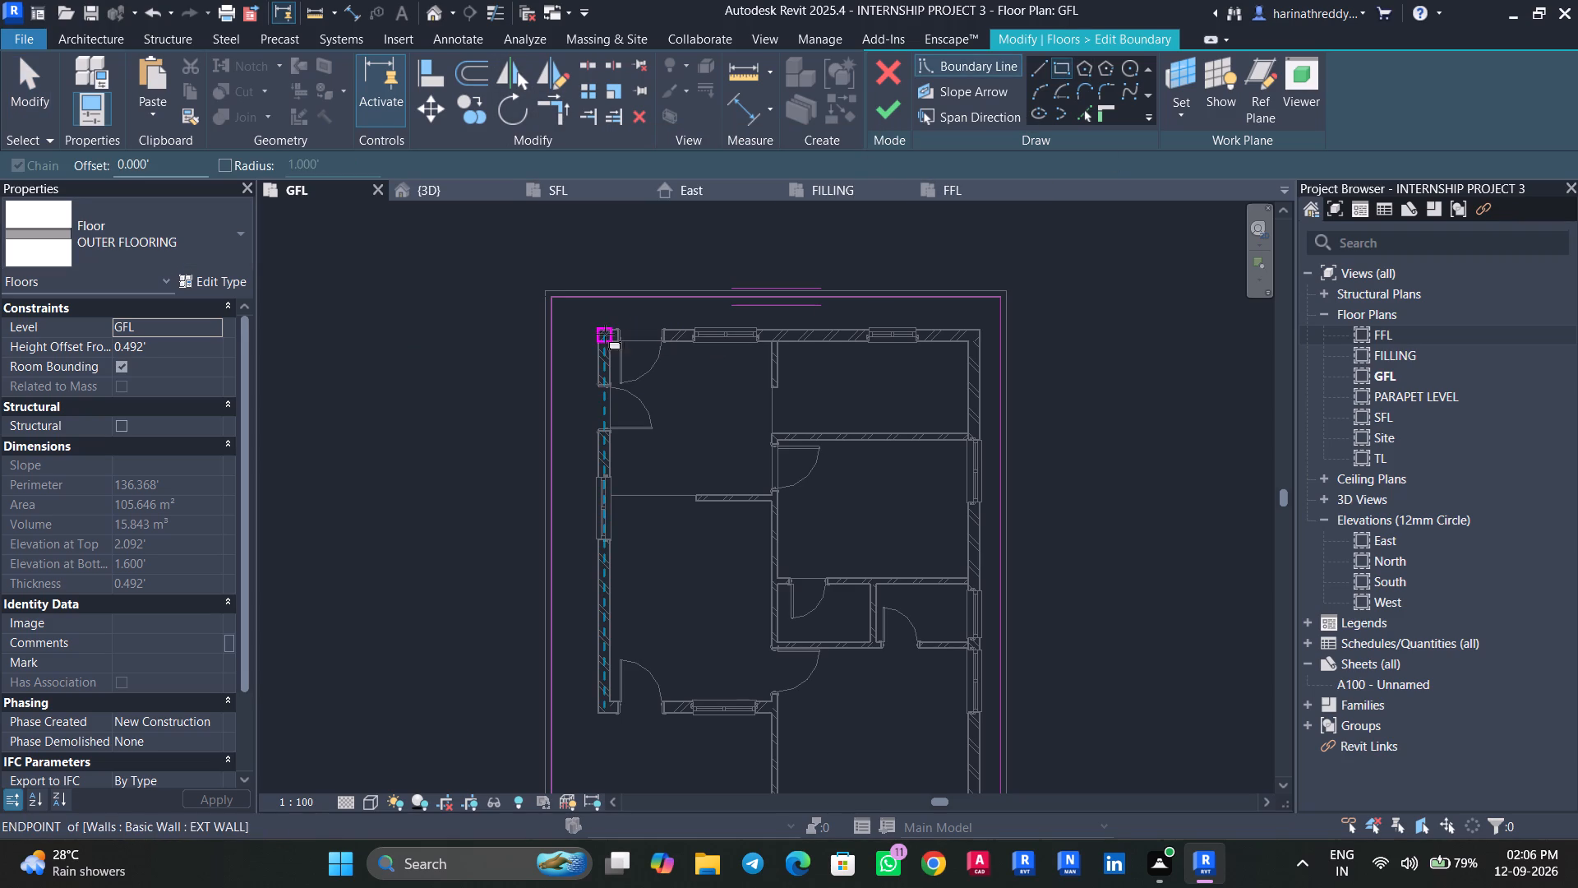
{"action": "left_click", "coordinate": [598, 331]}
{"action": "middle_click_drag", "start_coordinate": [884, 624], "coordinate": [850, 423]}
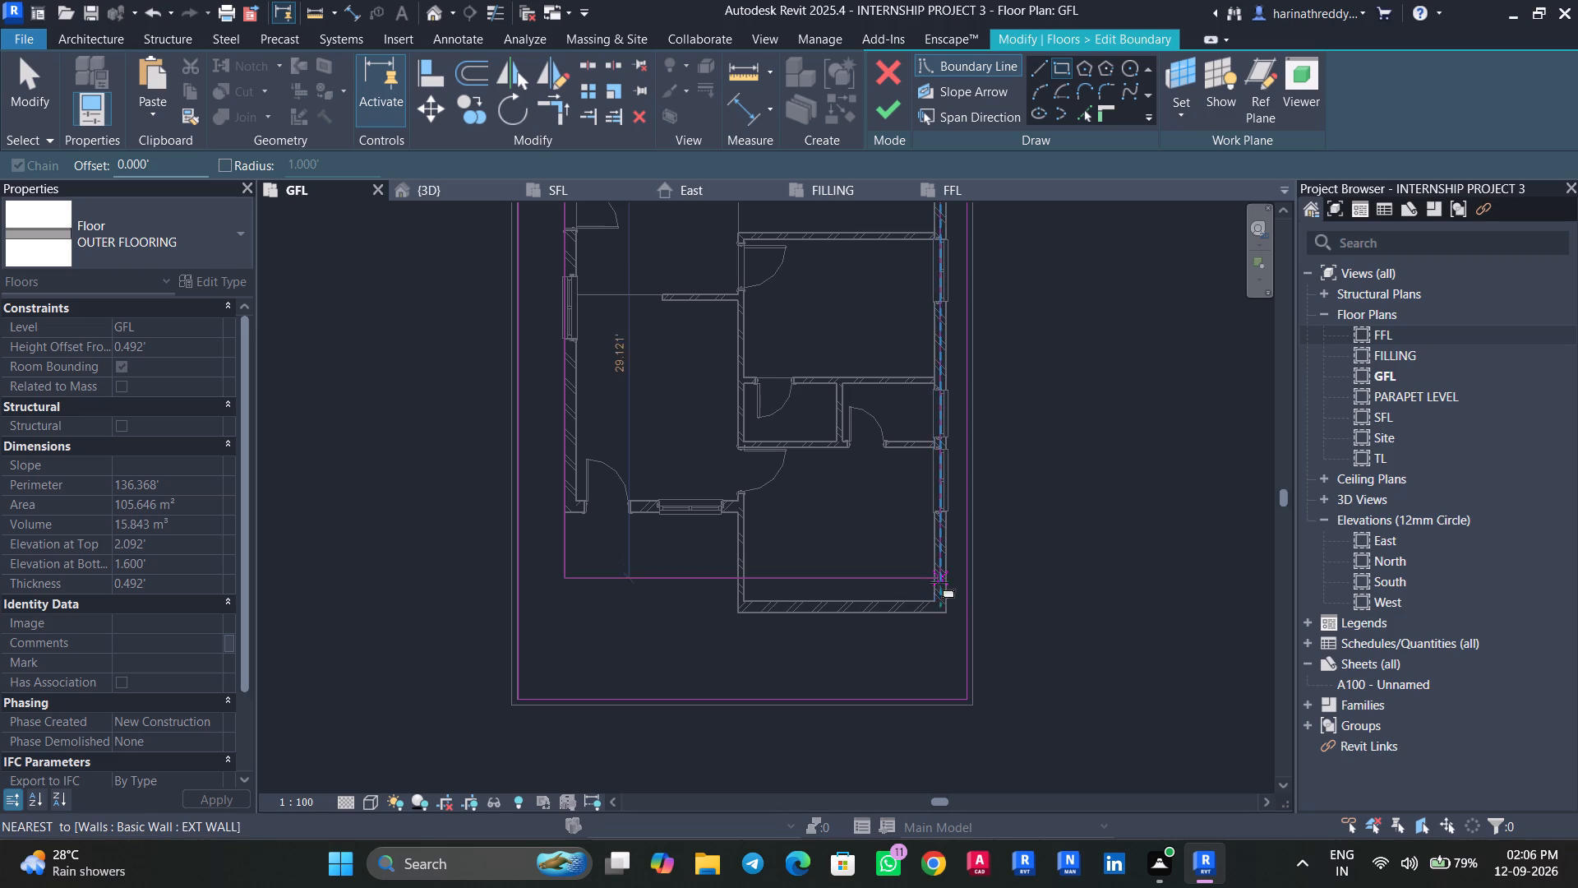
{"action": "left_click", "coordinate": [947, 612]}
{"action": "key", "text": "Escape"}
{"action": "key", "text": "Escape"}
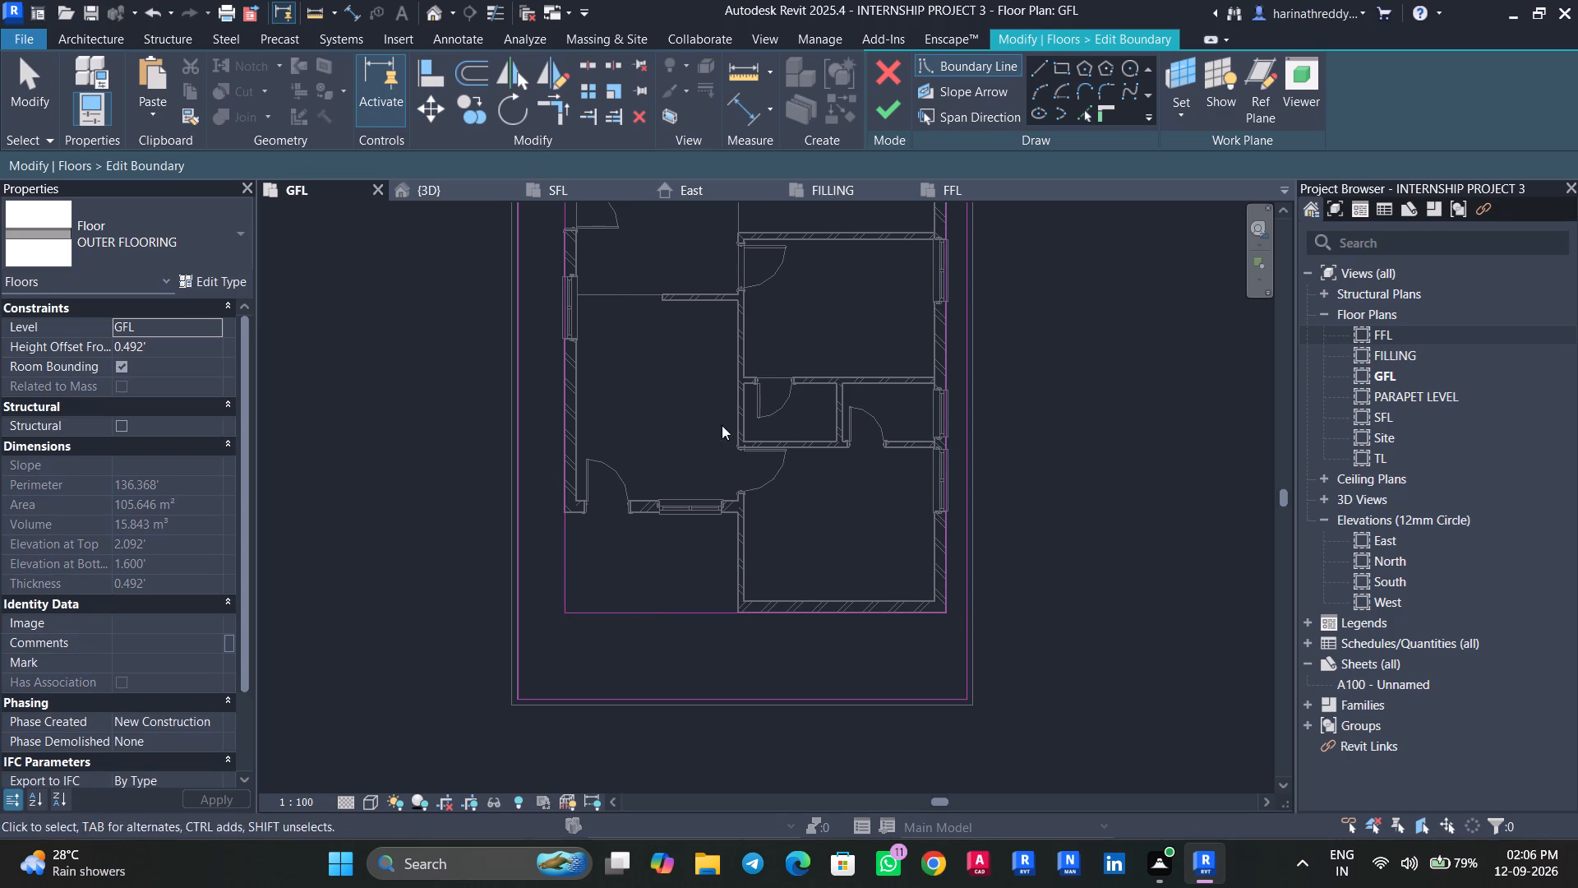
{"action": "key", "text": "Escape"}
Draw two connected boundary lines along the outer wall faces of the house's south-west recess, ending at the rectangle's south edge.
{"action": "left_click", "coordinate": [1036, 70]}
{"action": "scroll", "coordinate": [561, 525], "scroll_direction": "up", "scroll_amount": 3}
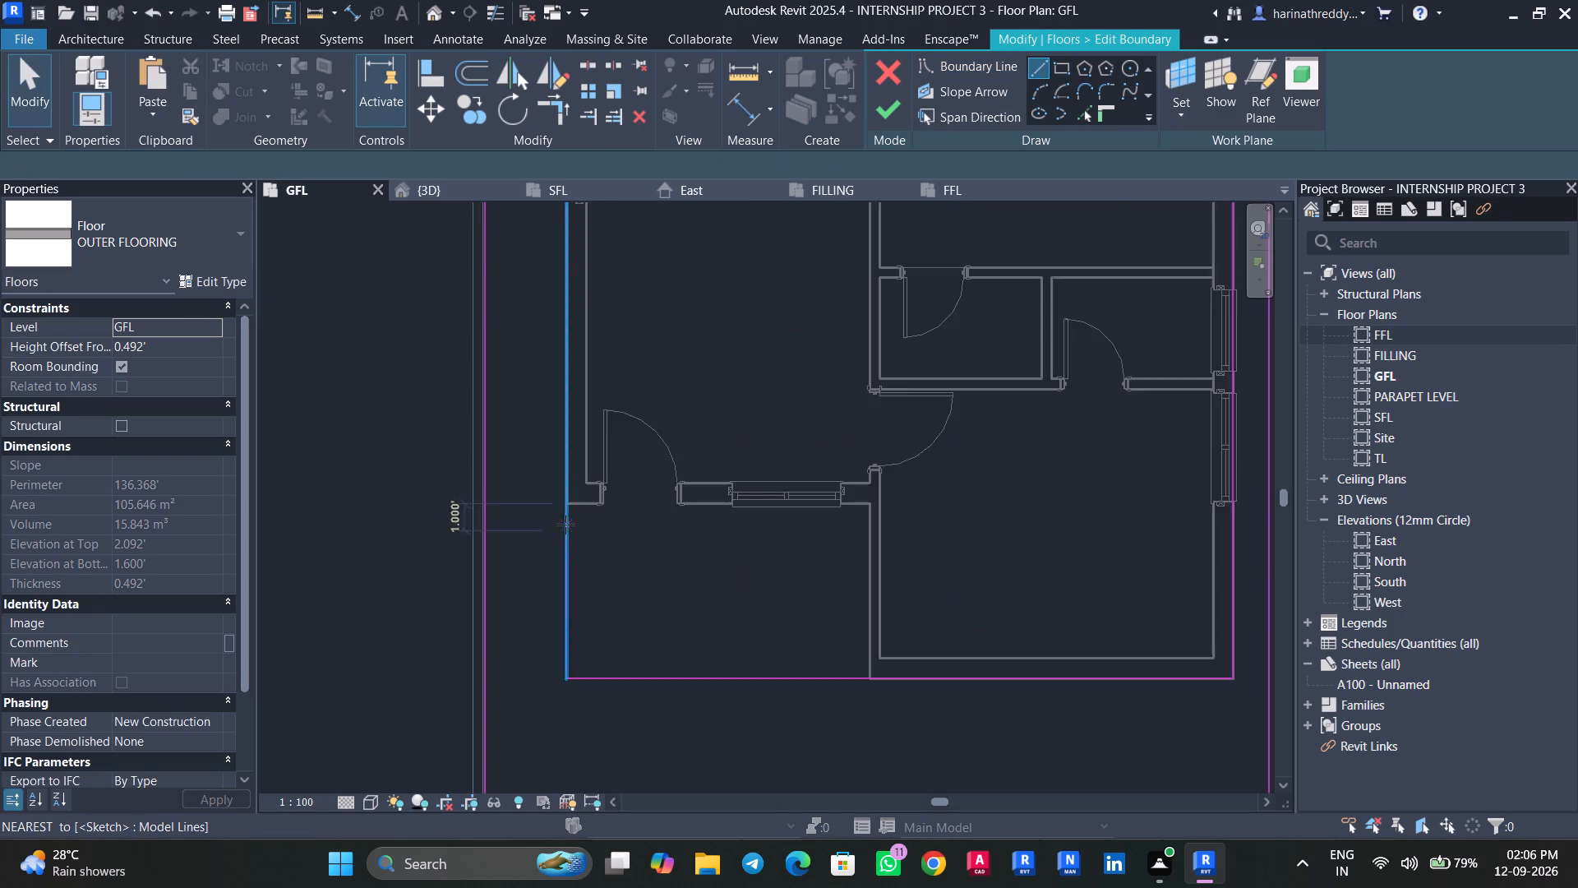
{"action": "scroll", "coordinate": [565, 525], "scroll_direction": "up", "scroll_amount": 5}
{"action": "left_click", "coordinate": [565, 494]}
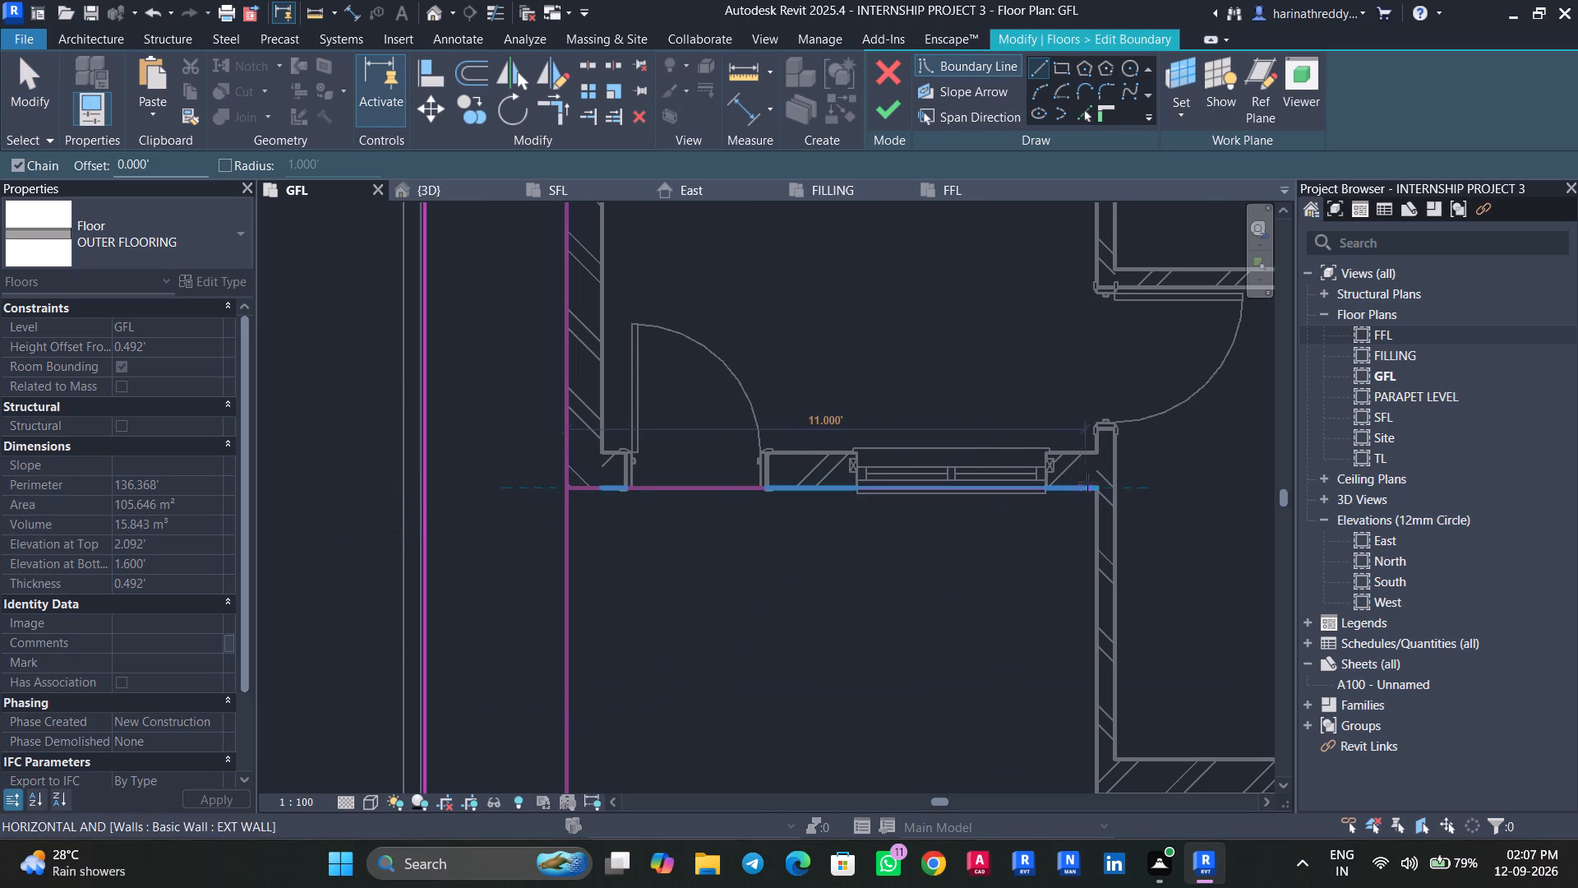
{"action": "left_click", "coordinate": [1093, 491]}
{"action": "middle_click_drag", "start_coordinate": [1049, 621], "coordinate": [997, 313]}
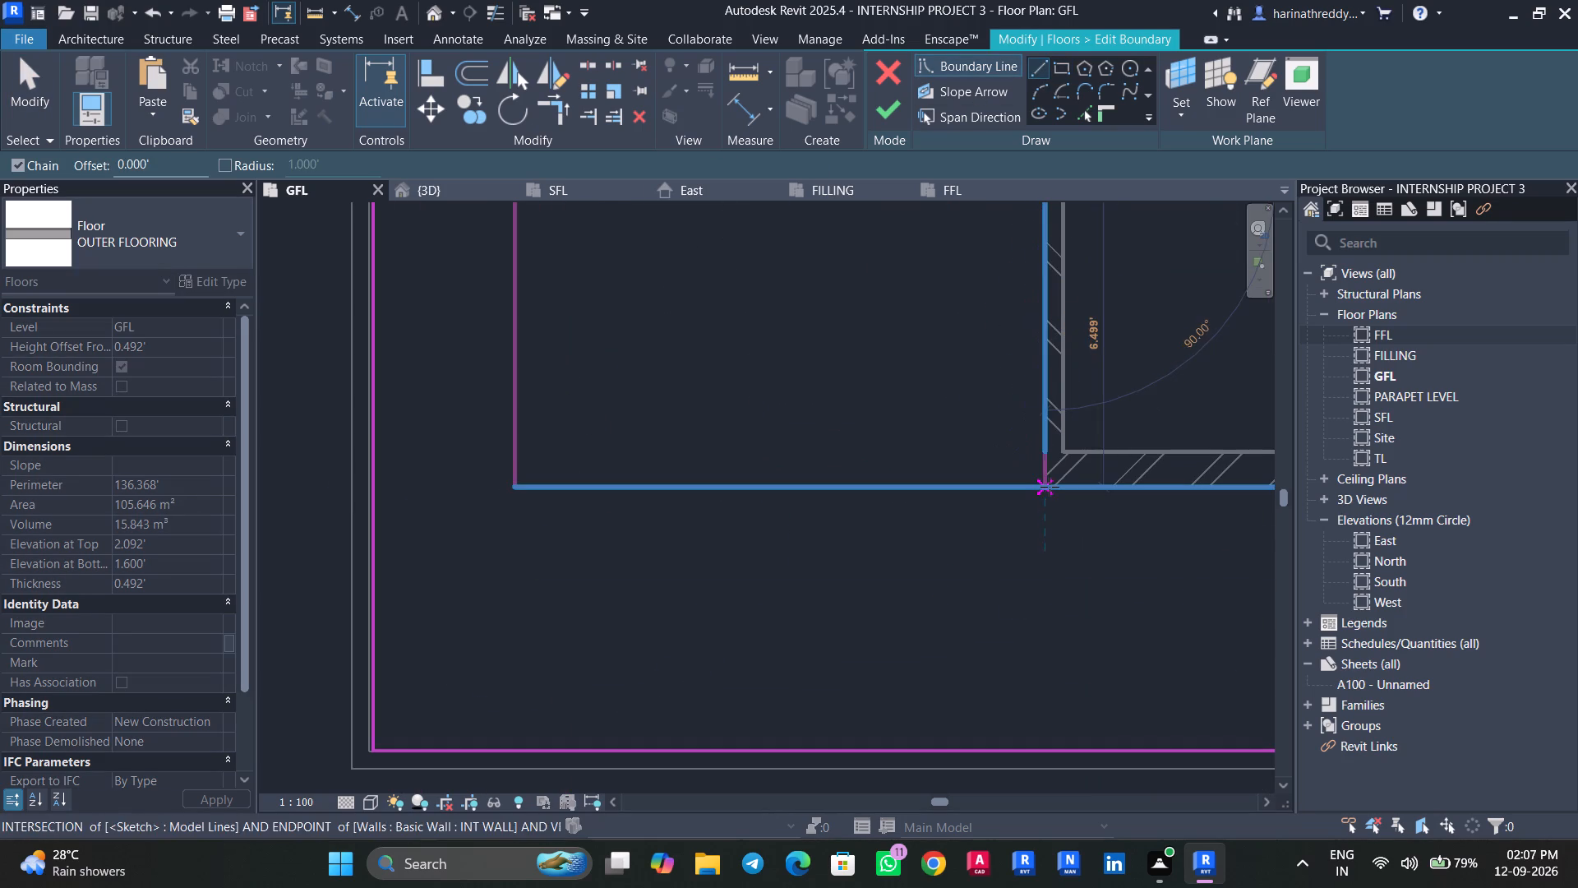
{"action": "left_click", "coordinate": [1050, 487]}
{"action": "key", "text": "Escape"}
{"action": "key", "text": "Escape"}
Trim the inner boundary to follow the south-west recess and finish the OUTER FLOORING boundary edit.
{"action": "scroll", "coordinate": [845, 539], "scroll_direction": "down", "scroll_amount": 10}
{"action": "type", "text": "tr"}
{"action": "left_click", "coordinate": [926, 520]}
{"action": "left_click", "coordinate": [895, 491]}
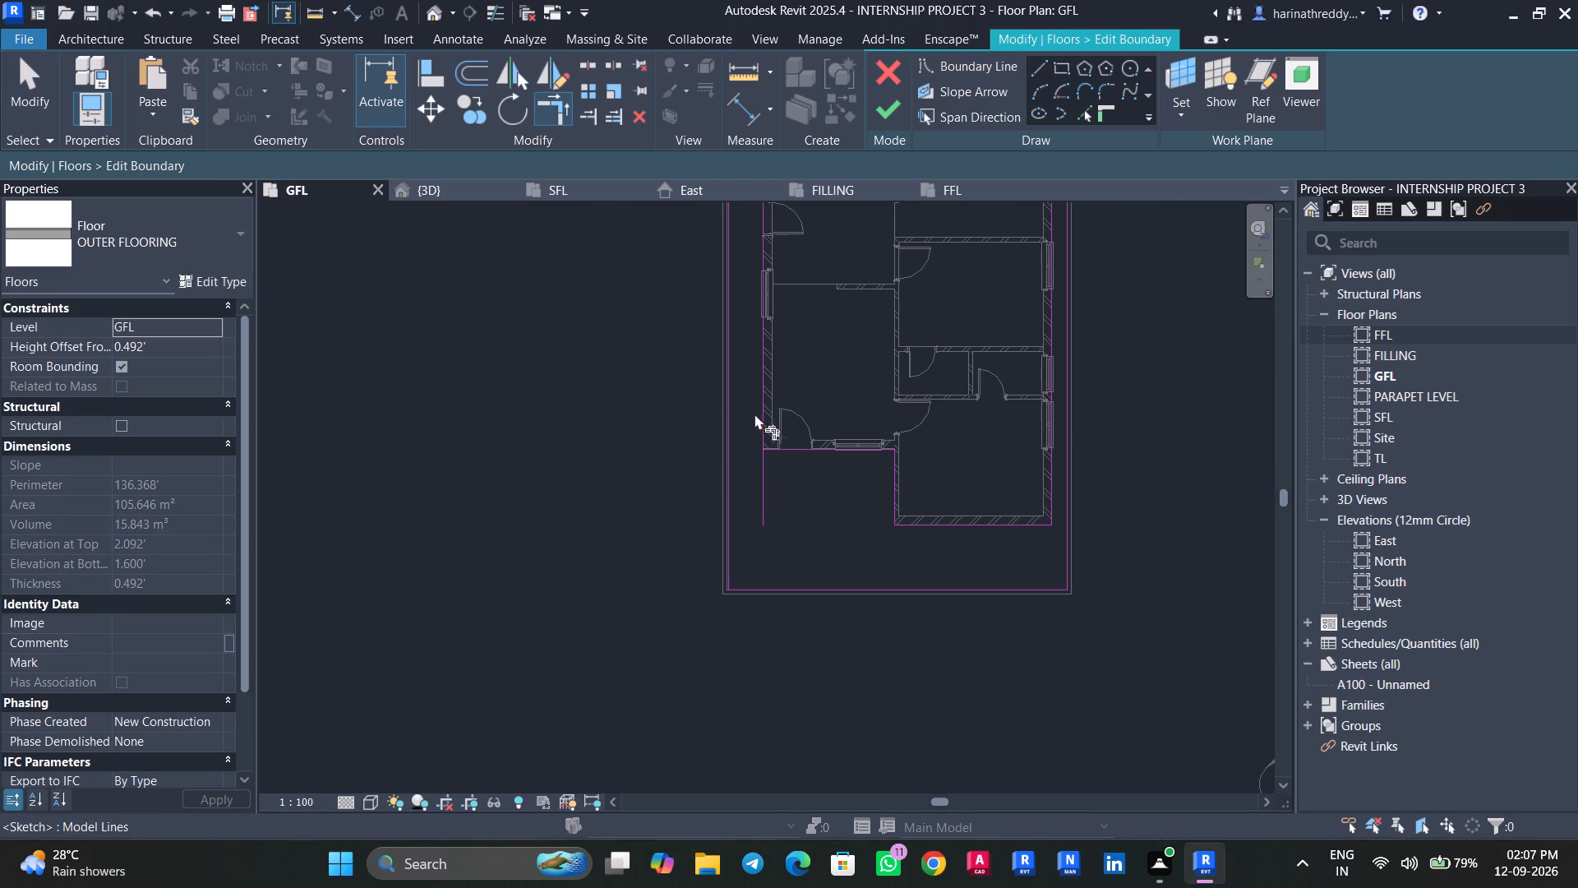
{"action": "left_click", "coordinate": [754, 414]}
{"action": "left_click", "coordinate": [791, 450]}
{"action": "left_click", "coordinate": [885, 117]}
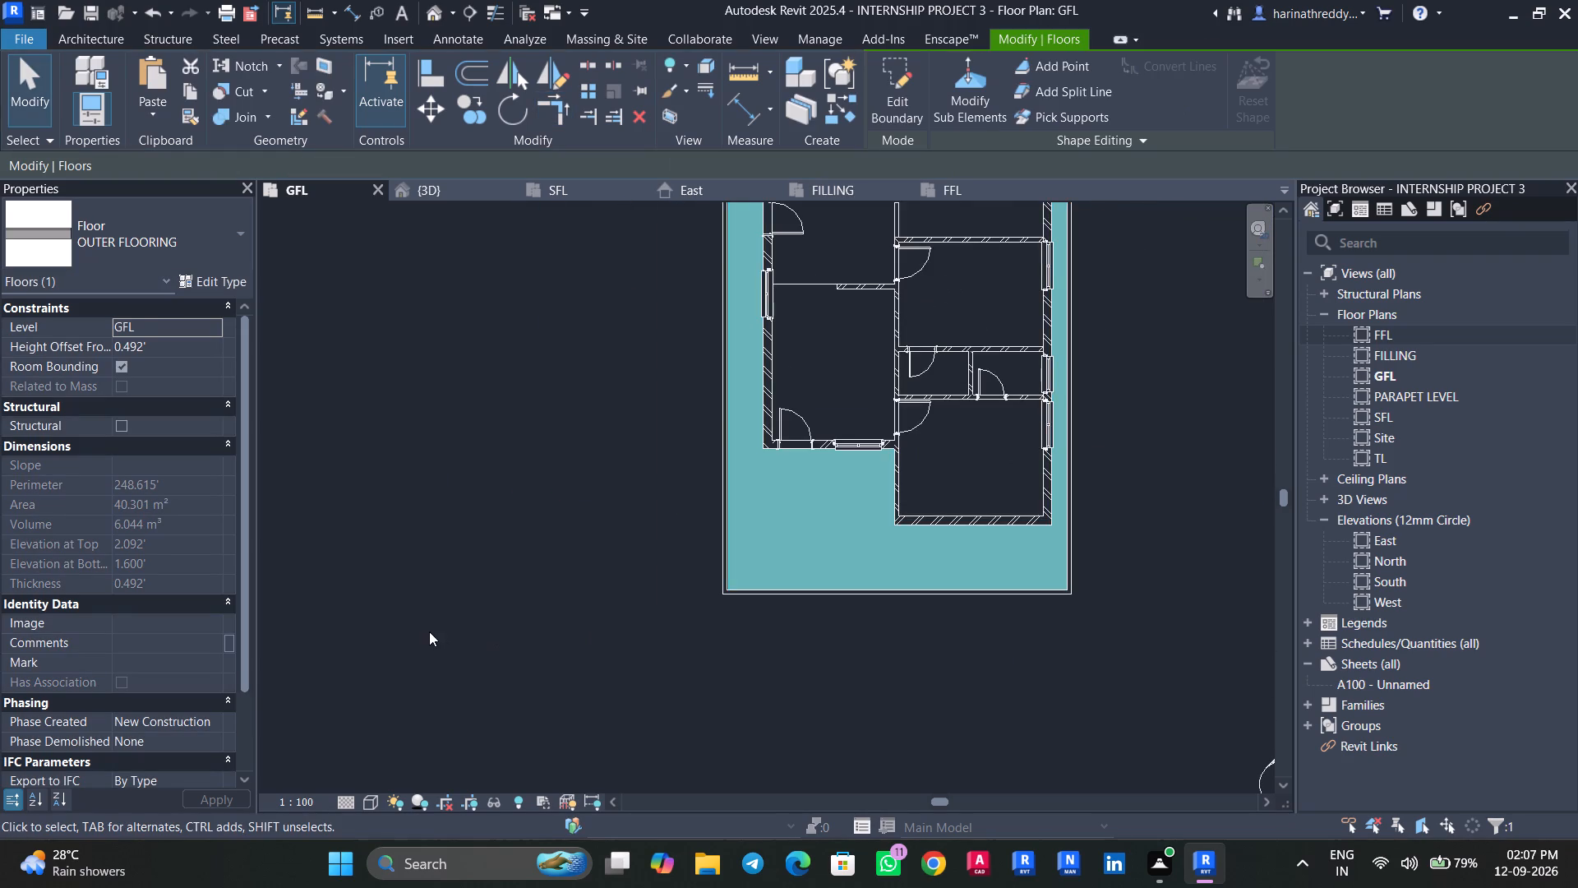
{"action": "scroll", "coordinate": [429, 631], "scroll_direction": "down", "scroll_amount": 4}
{"action": "scroll", "coordinate": [429, 631], "scroll_direction": "up", "scroll_amount": 1}
{"action": "scroll", "coordinate": [429, 631], "scroll_direction": "down", "scroll_amount": 1}
{"action": "middle_click_drag", "start_coordinate": [429, 631], "coordinate": [426, 712]}
{"action": "key", "text": "Escape"}
{"action": "key", "text": "Escape"}
{"action": "key", "text": "Escape"}
{"action": "key", "text": "Escape"}
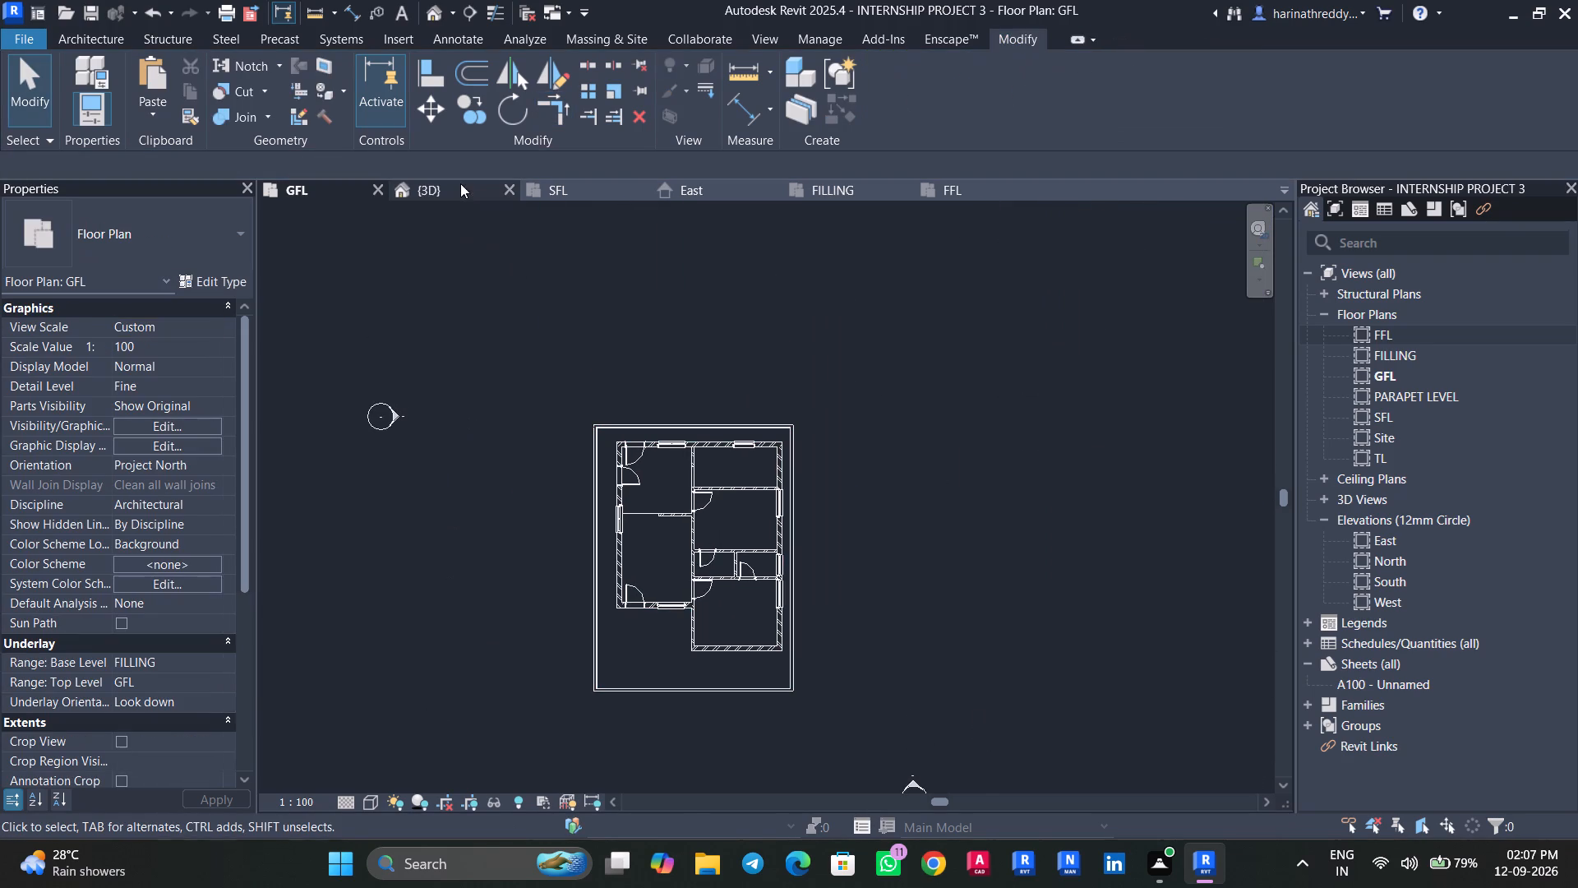
Check in the 3D view which floor types the ground-floor hall and dining room have.
{"action": "left_click", "coordinate": [460, 183]}
{"action": "scroll", "coordinate": [539, 662], "scroll_direction": "up", "scroll_amount": 9}
{"action": "middle_click_drag", "start_coordinate": [501, 688], "coordinate": [676, 544]}
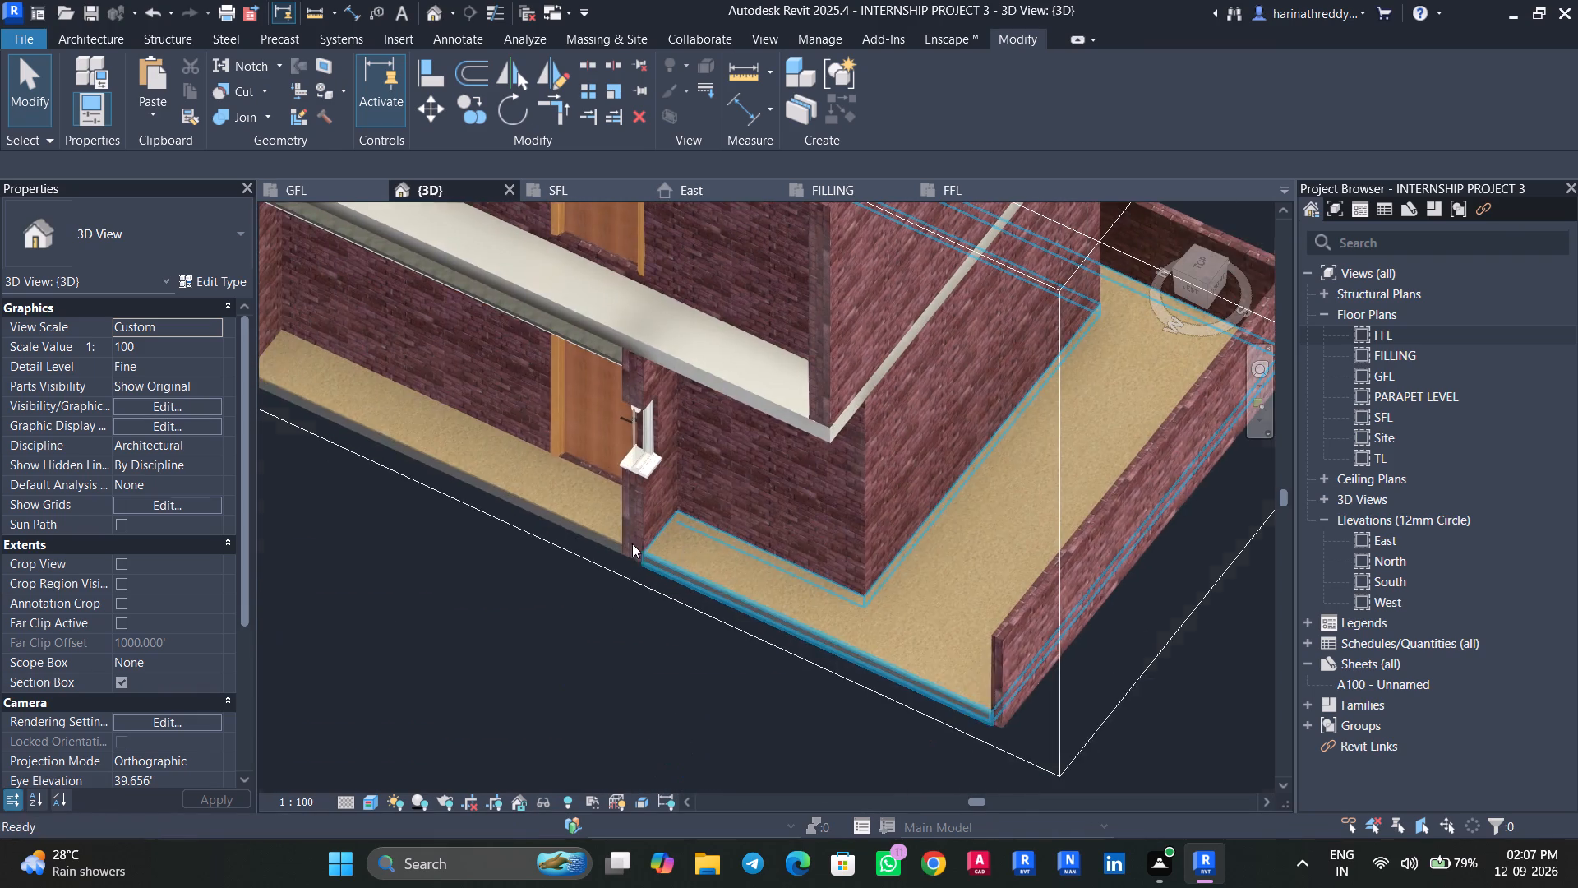
{"action": "left_click", "coordinate": [589, 502]}
{"action": "scroll", "coordinate": [491, 632], "scroll_direction": "down", "scroll_amount": 4}
{"action": "middle_click_drag", "start_coordinate": [496, 631], "coordinate": [508, 639]}
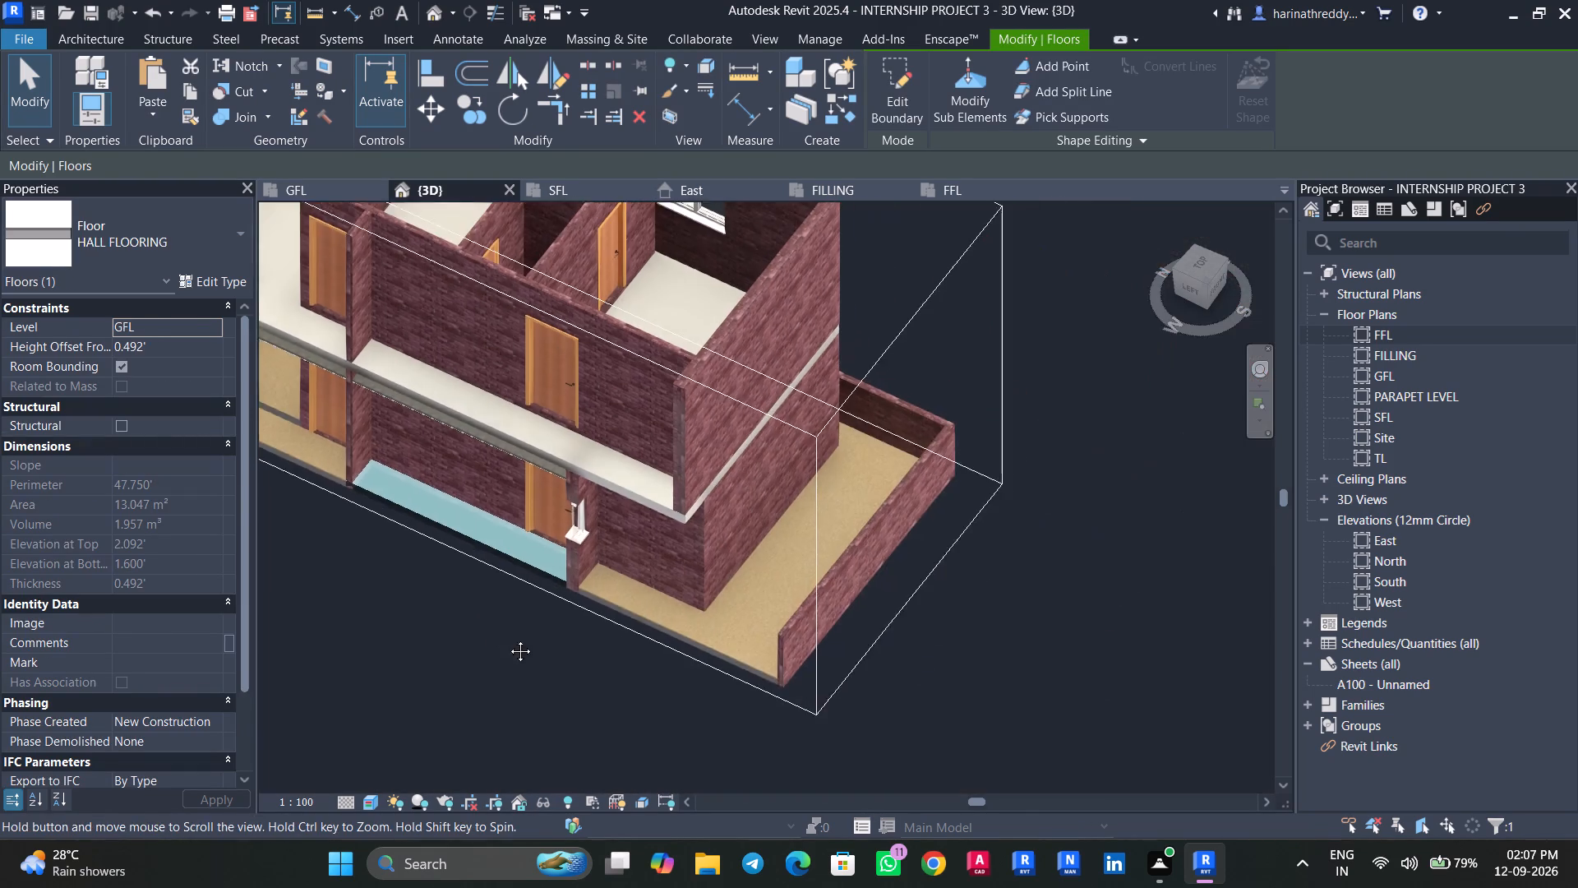
{"action": "middle_click_drag", "start_coordinate": [508, 639], "coordinate": [774, 688]}
{"action": "key", "text": "Escape"}
{"action": "left_click", "coordinate": [569, 497]}
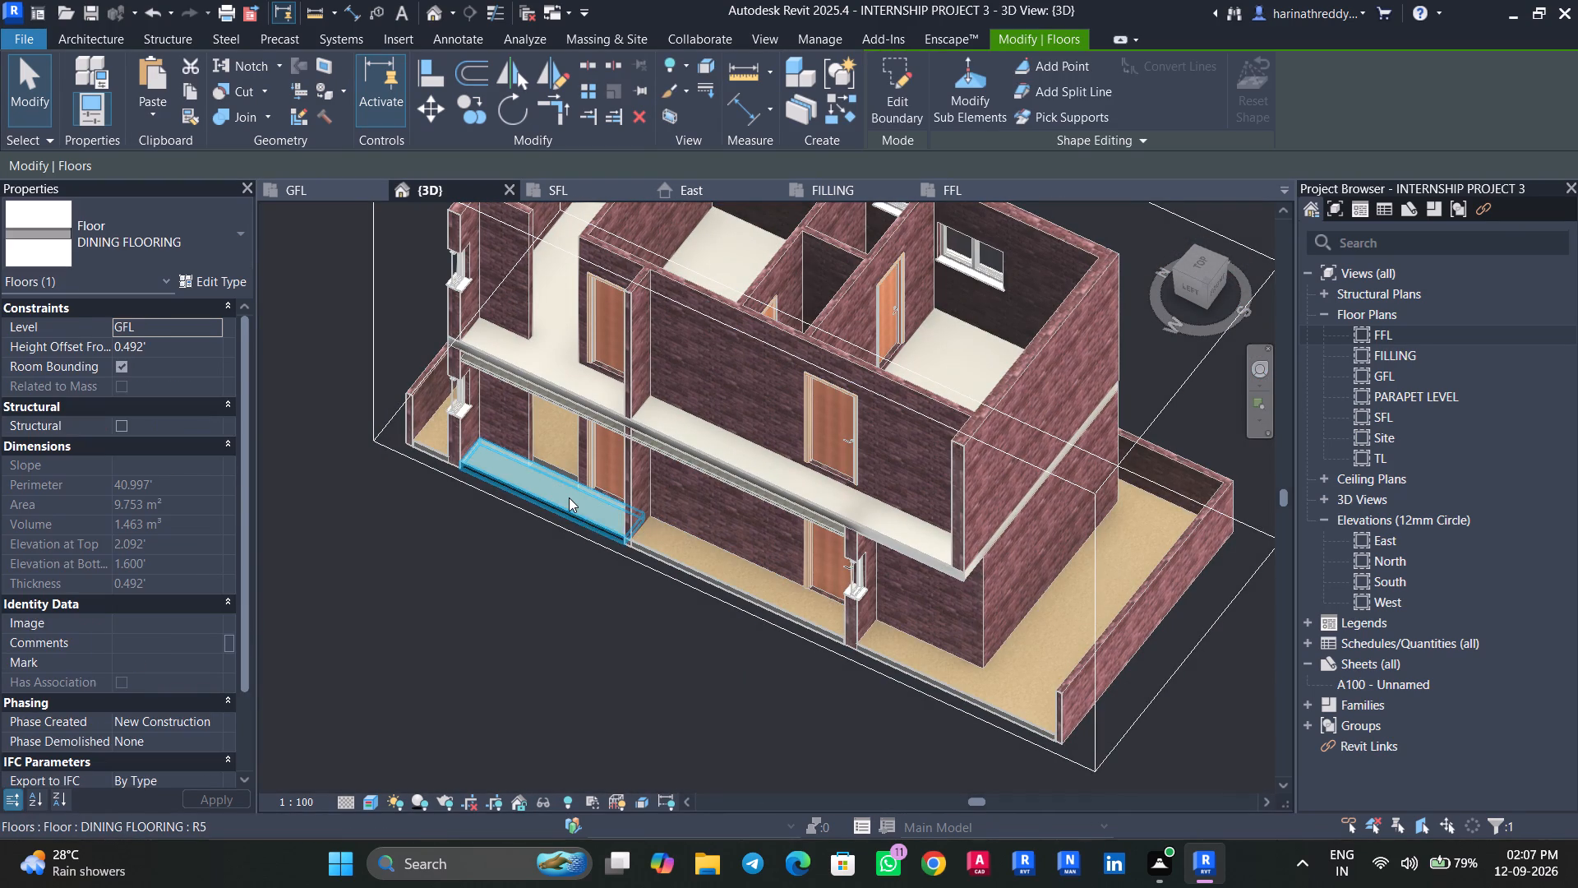
{"action": "key", "text": "Escape"}
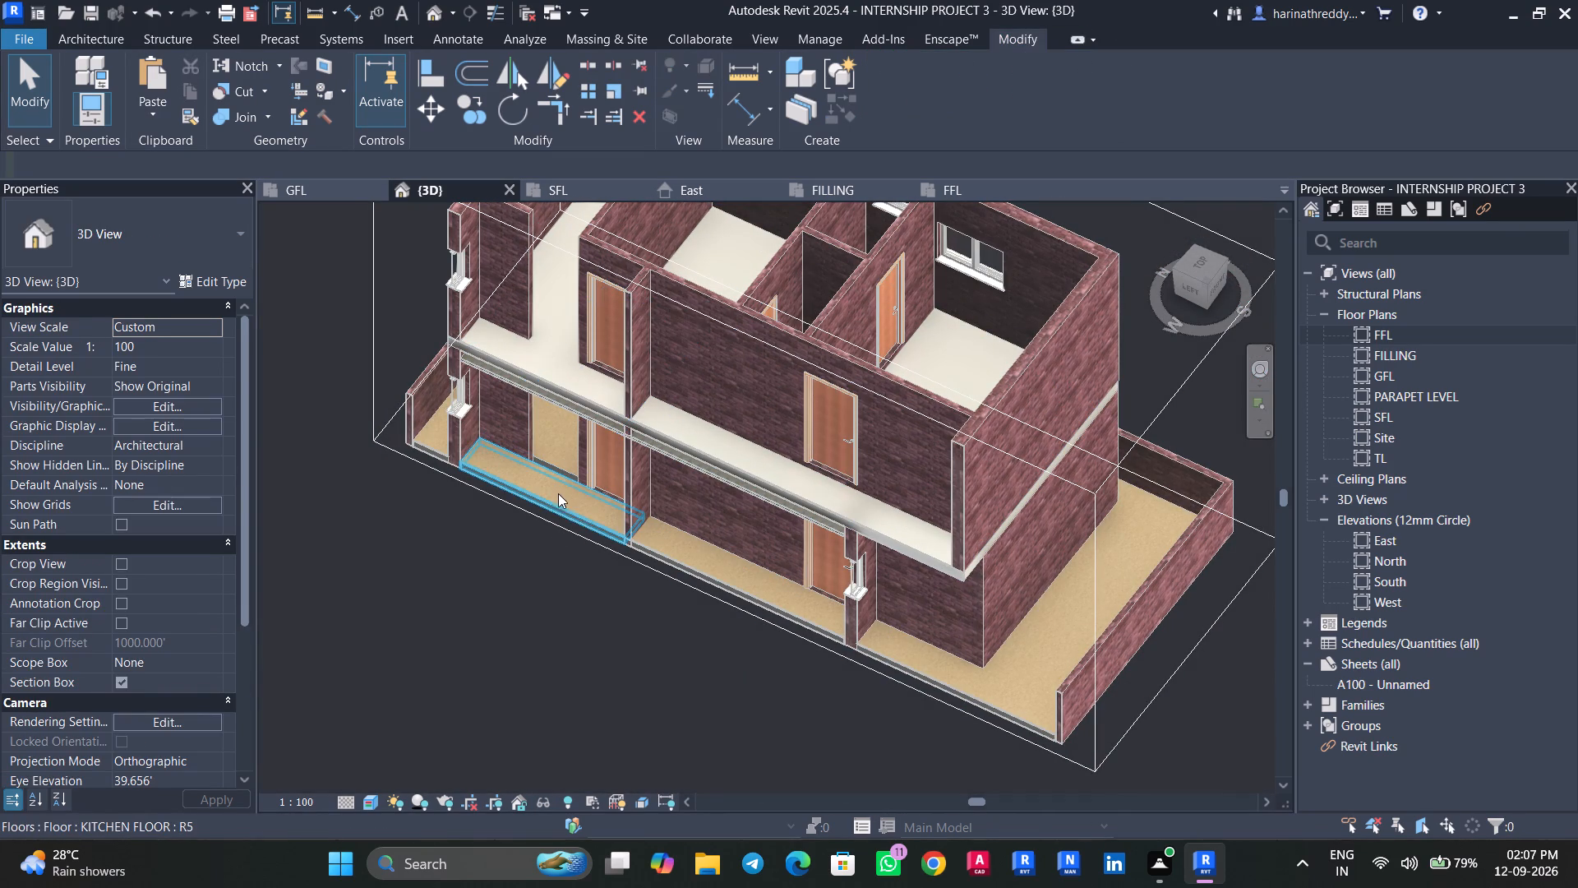
Copy the ground-floor DINING FLOORING floor and paste it aligned to level FFL.
{"action": "left_click", "coordinate": [557, 495]}
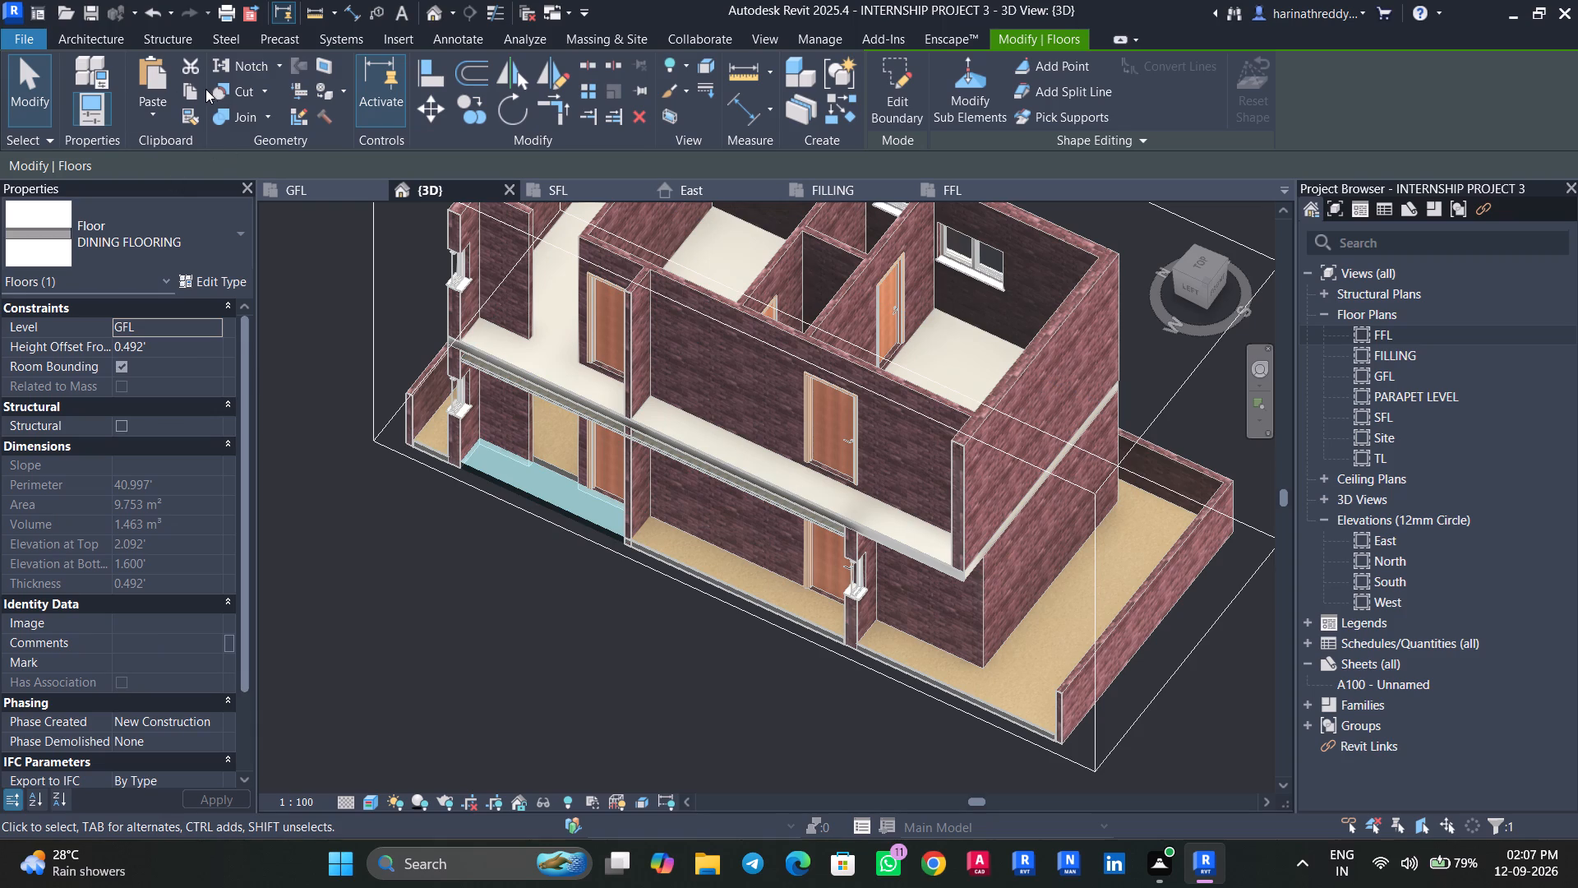
{"action": "left_click", "coordinate": [191, 92]}
{"action": "left_click", "coordinate": [154, 119]}
{"action": "left_click", "coordinate": [199, 177]}
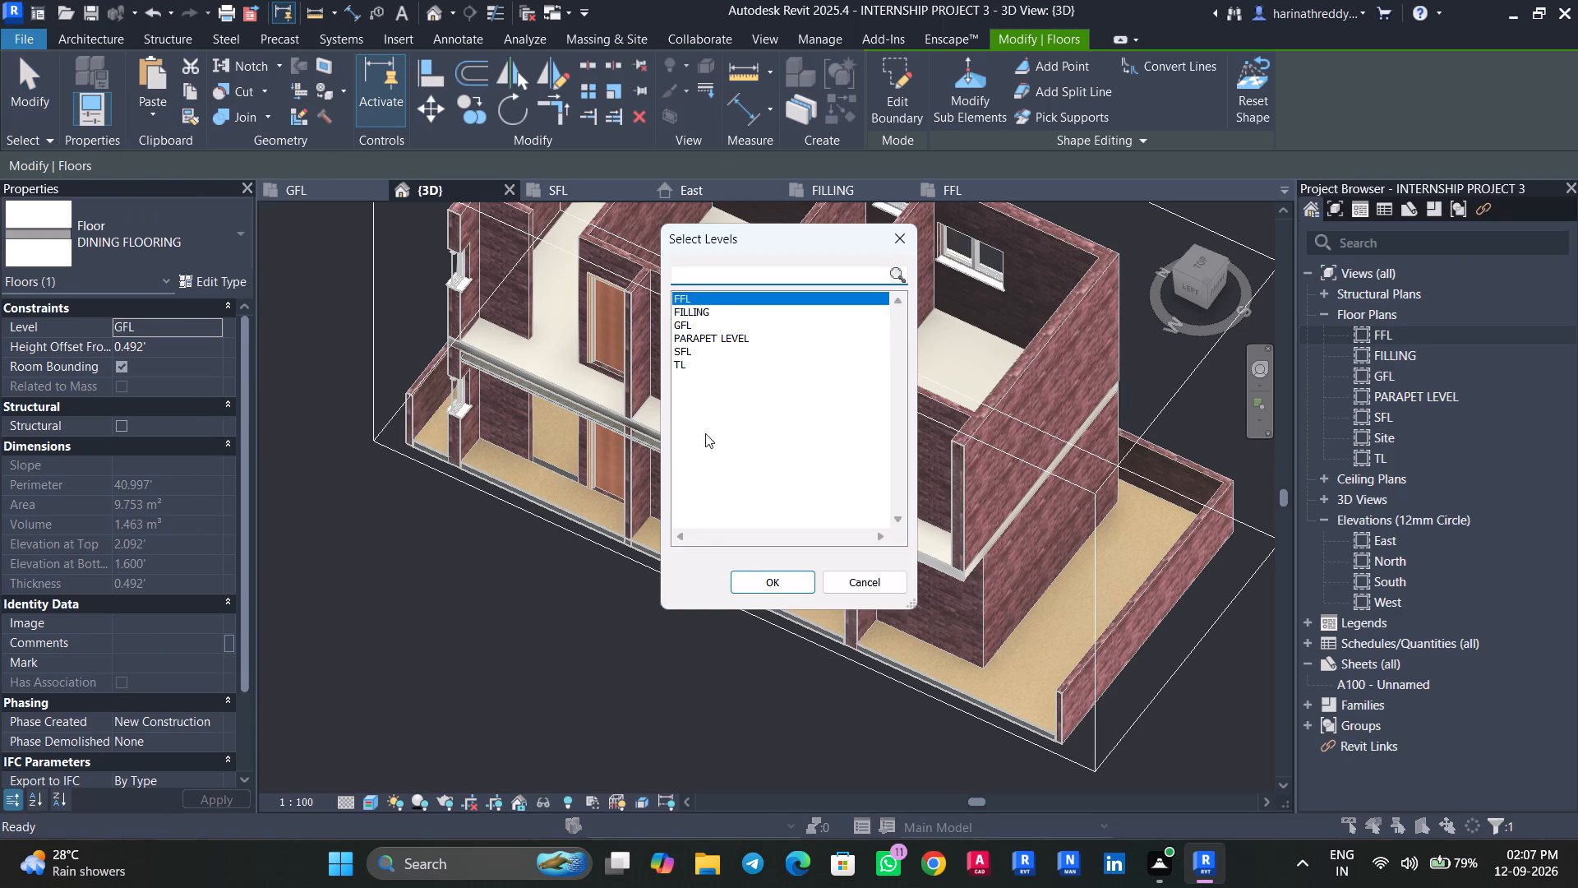
{"action": "left_click", "coordinate": [749, 574]}
{"action": "key", "text": "Escape"}
{"action": "key", "text": "Escape"}
Examine how the copied dining floor sits on the upper storey from the west side.
{"action": "scroll", "coordinate": [449, 482], "scroll_direction": "up", "scroll_amount": 1}
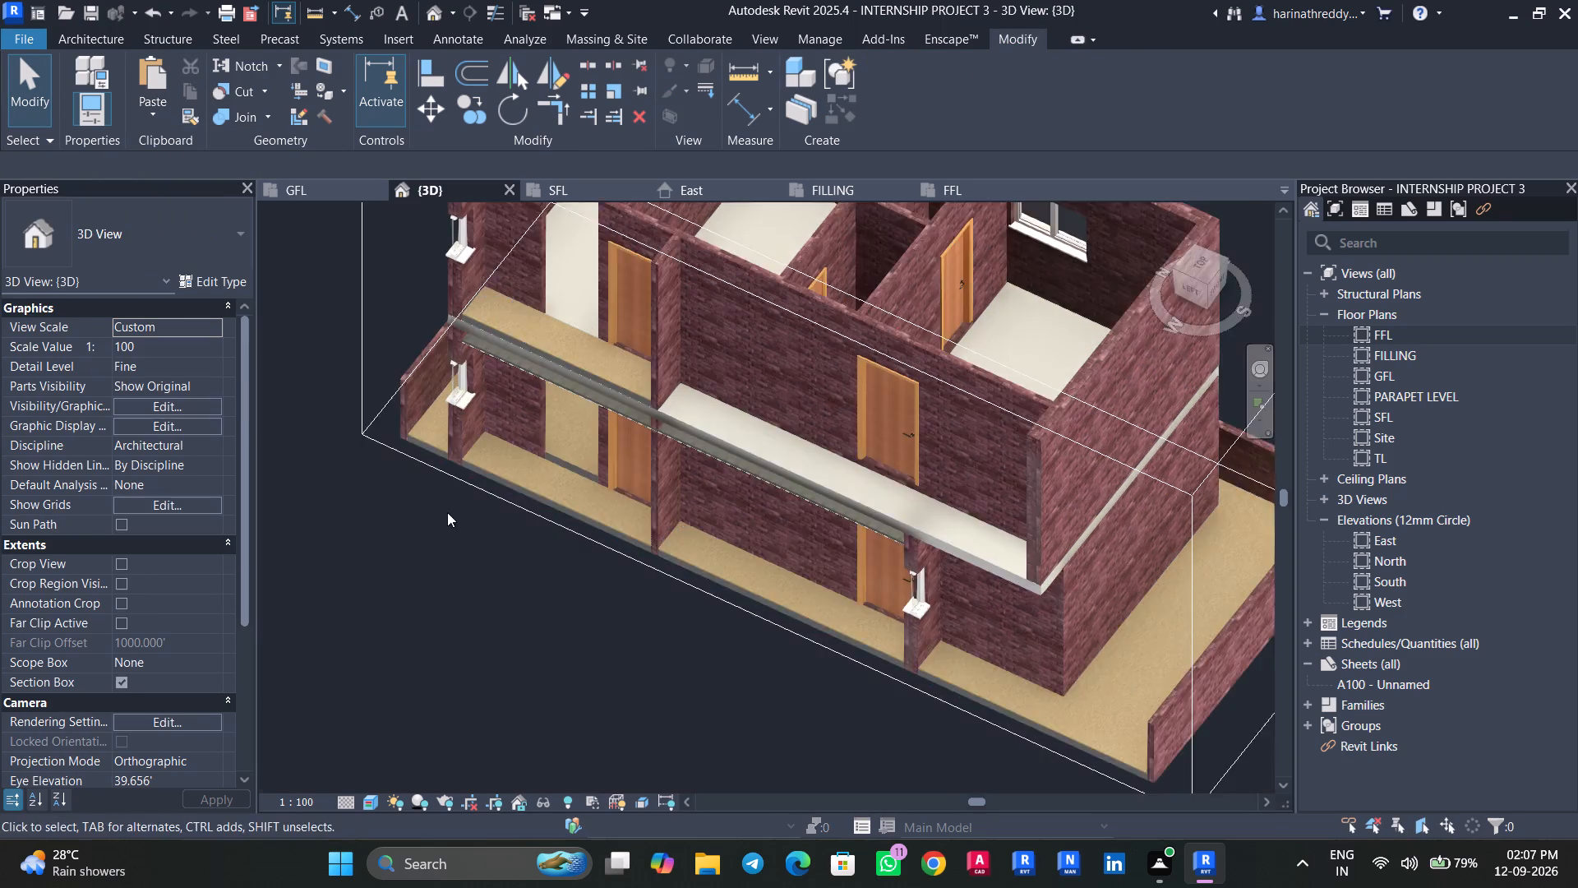
{"action": "scroll", "coordinate": [447, 512], "scroll_direction": "up", "scroll_amount": 1}
{"action": "middle_click_drag", "start_coordinate": [445, 573], "coordinate": [600, 350], "text": "shift"}
{"action": "scroll", "coordinate": [707, 352], "scroll_direction": "up", "scroll_amount": 8}
{"action": "middle_click_drag", "start_coordinate": [717, 495], "coordinate": [695, 457], "text": "shift"}
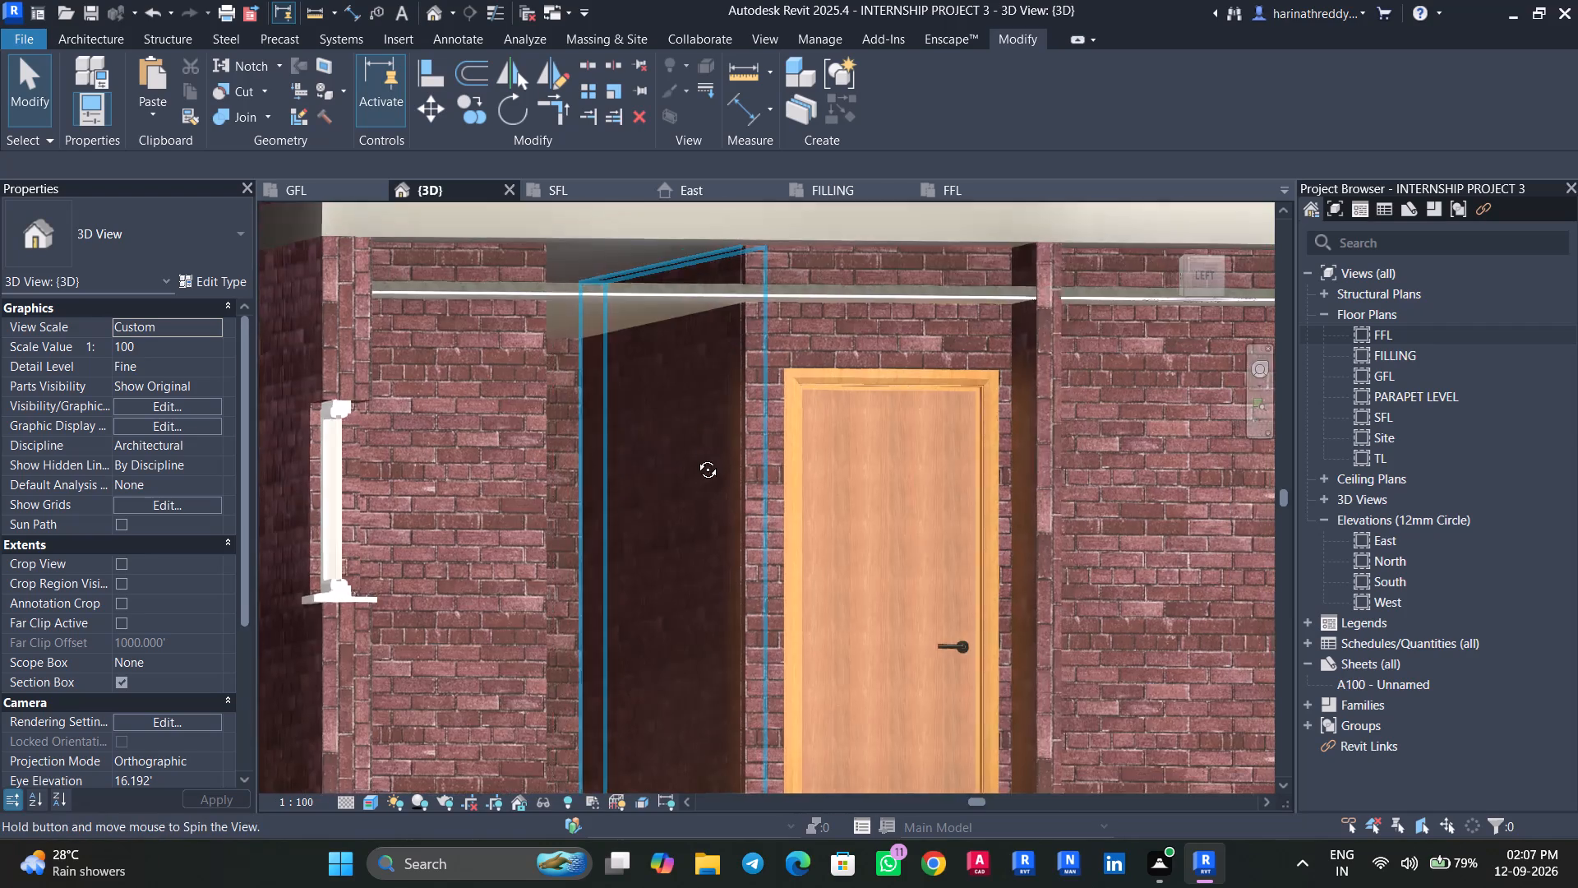
{"action": "middle_click_drag", "start_coordinate": [695, 457], "coordinate": [679, 501], "text": "shift"}
{"action": "scroll", "coordinate": [676, 585], "scroll_direction": "down", "scroll_amount": 3}
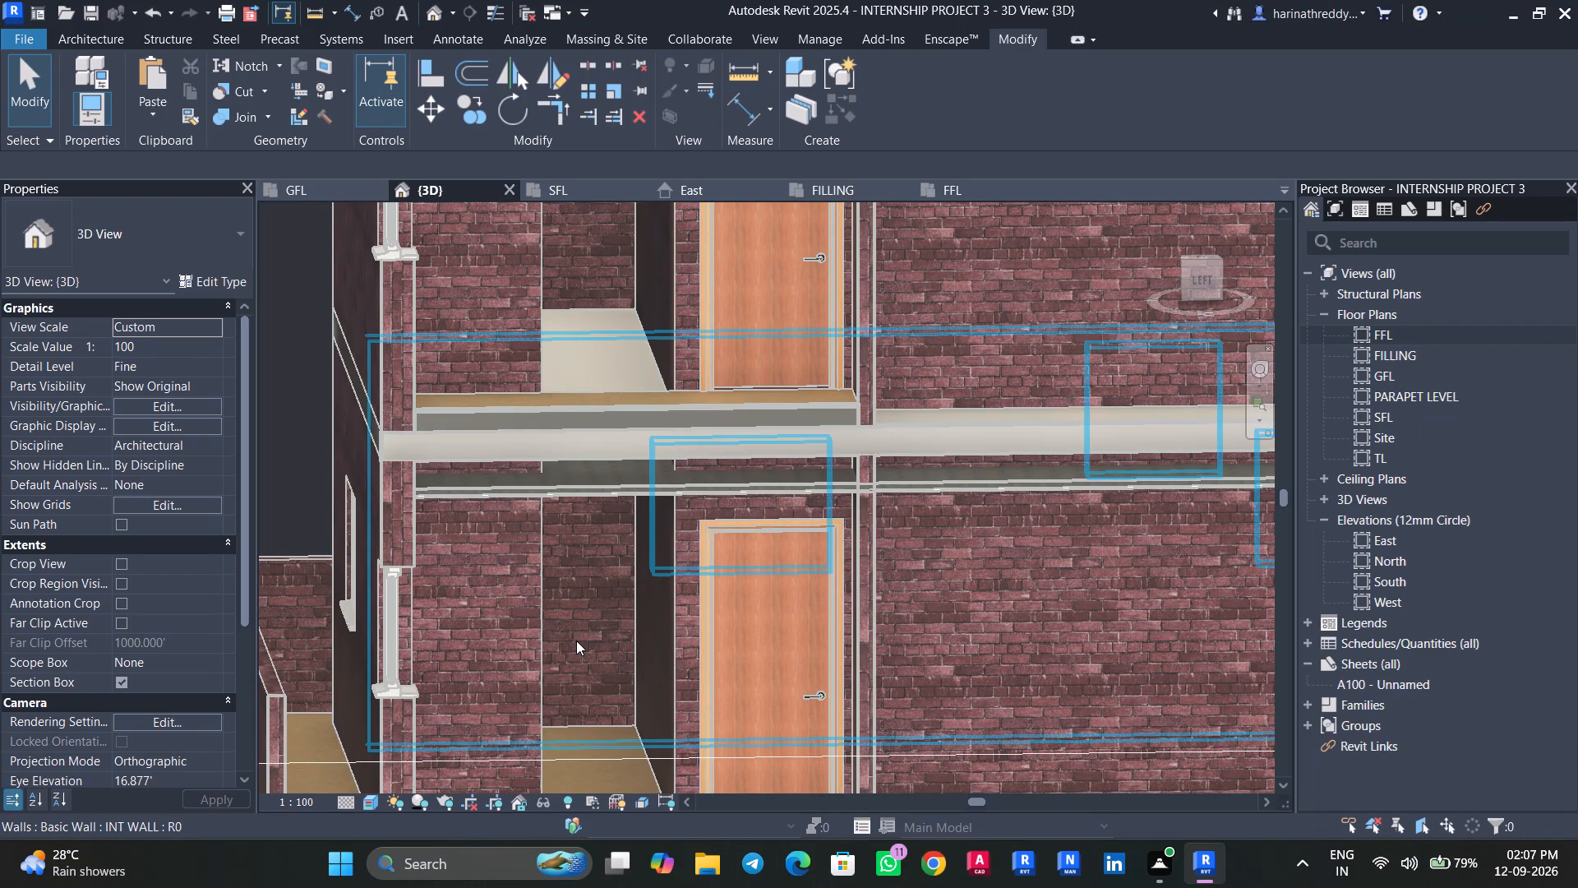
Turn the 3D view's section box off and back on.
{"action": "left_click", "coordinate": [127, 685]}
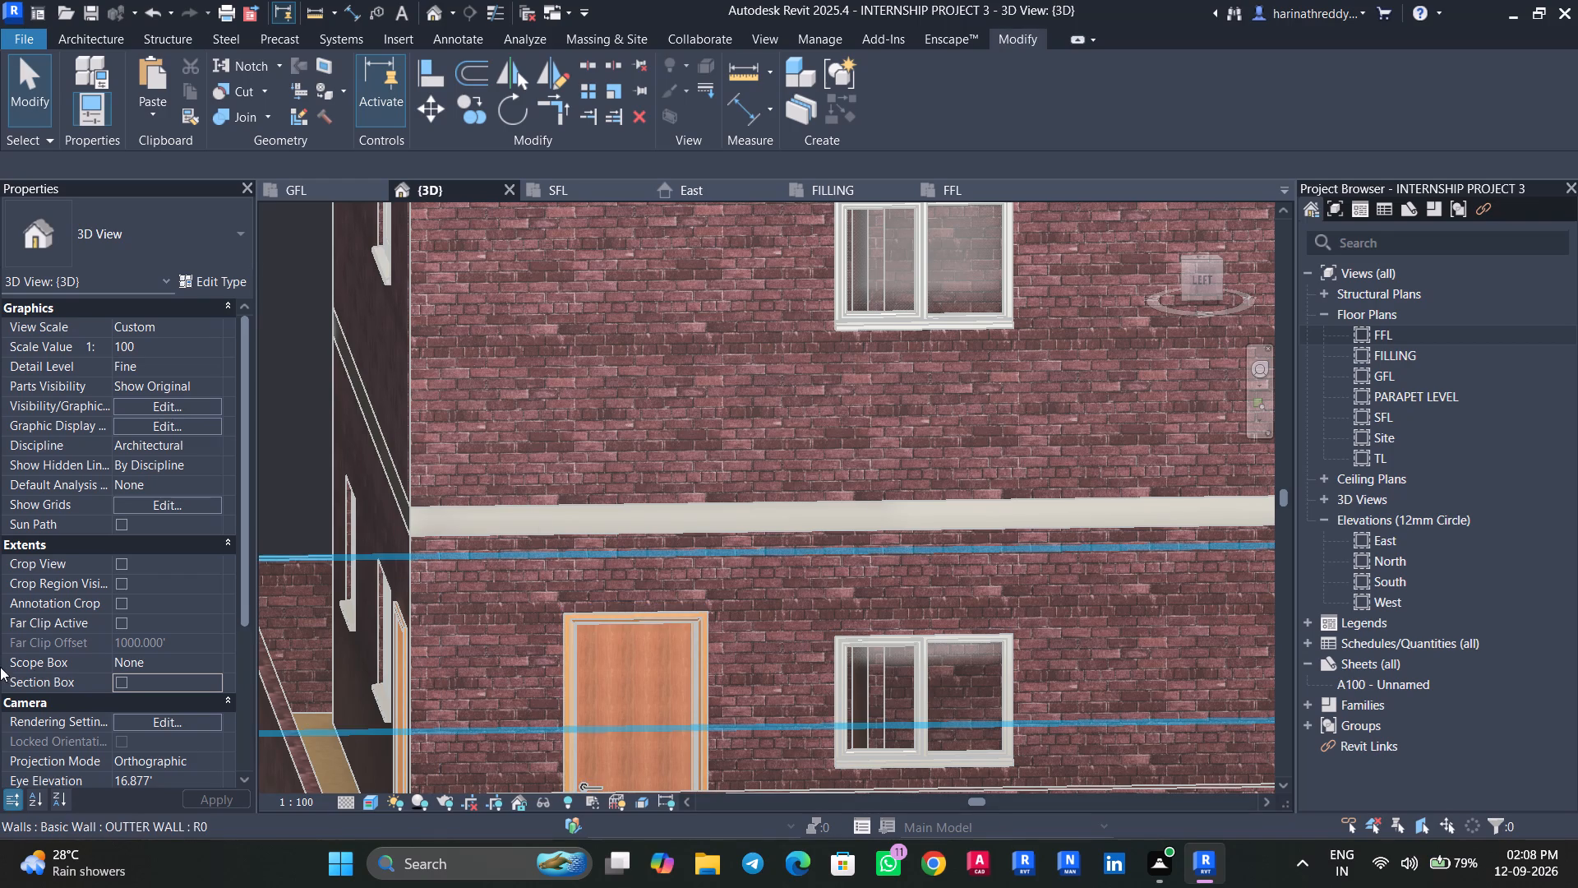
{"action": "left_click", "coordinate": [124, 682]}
Pull the section box's west face inward to cut the house open through its eastern rooms.
{"action": "scroll", "coordinate": [1160, 741], "scroll_direction": "down", "scroll_amount": 7}
{"action": "scroll", "coordinate": [1167, 736], "scroll_direction": "up", "scroll_amount": 1}
{"action": "scroll", "coordinate": [1167, 736], "scroll_direction": "down", "scroll_amount": 2}
{"action": "middle_click_drag", "start_coordinate": [1165, 728], "coordinate": [909, 604]}
{"action": "scroll", "coordinate": [926, 610], "scroll_direction": "down", "scroll_amount": 1}
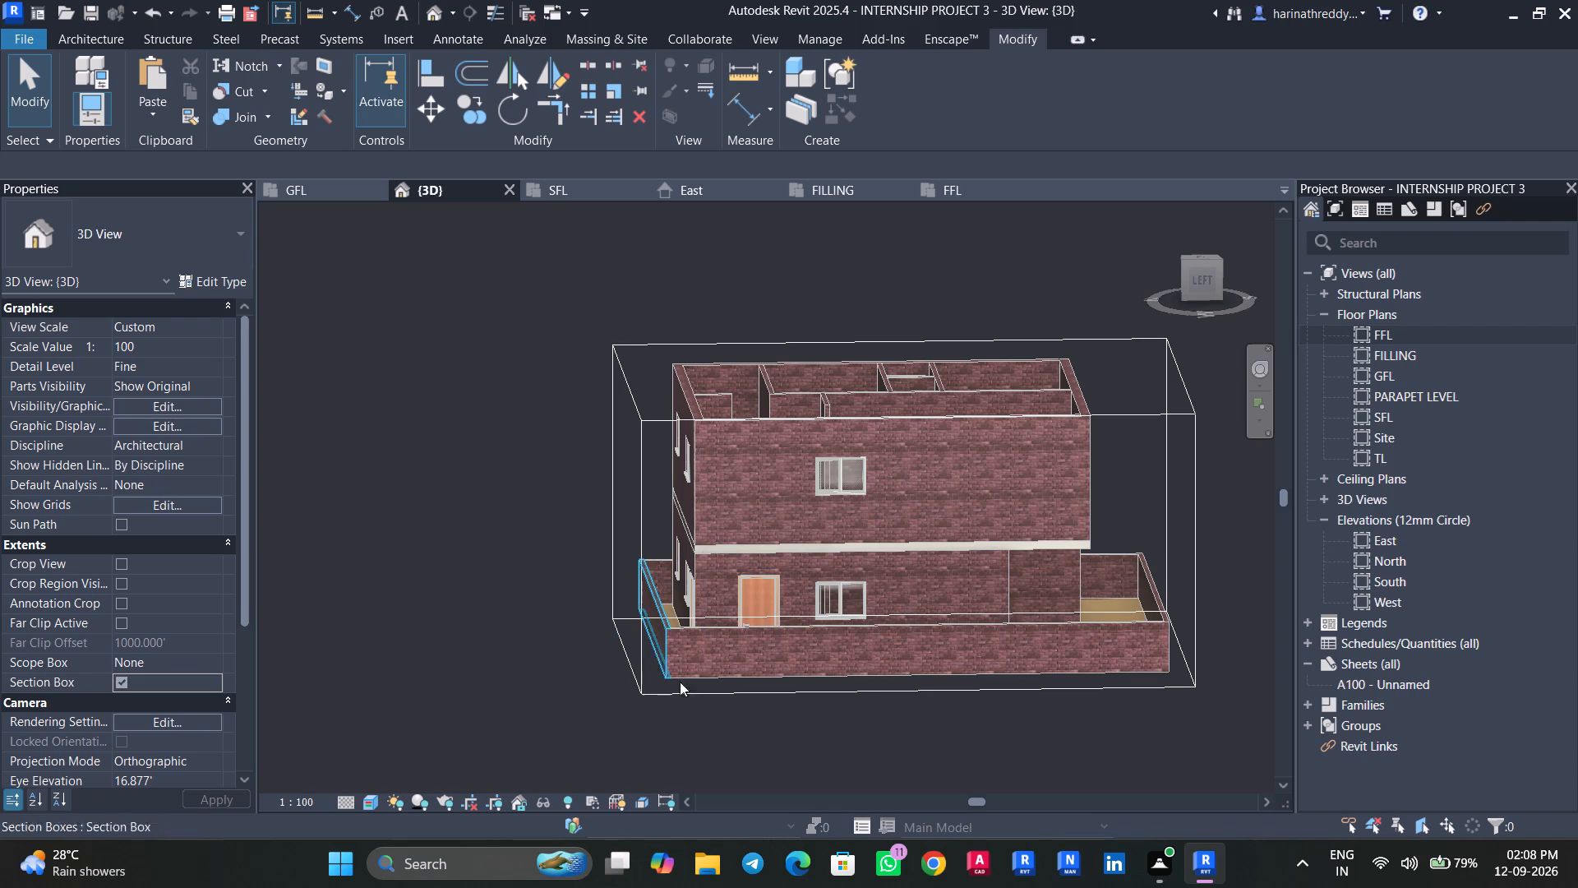
{"action": "left_click", "coordinate": [749, 691]}
{"action": "middle_click_drag", "start_coordinate": [904, 738], "coordinate": [793, 766], "text": "shift"}
{"action": "left_click_drag", "start_coordinate": [805, 562], "coordinate": [925, 471]}
{"action": "scroll", "coordinate": [901, 650], "scroll_direction": "up", "scroll_amount": 1, "text": "shift"}
{"action": "middle_click_drag", "start_coordinate": [918, 667], "coordinate": [953, 692], "text": "shift"}
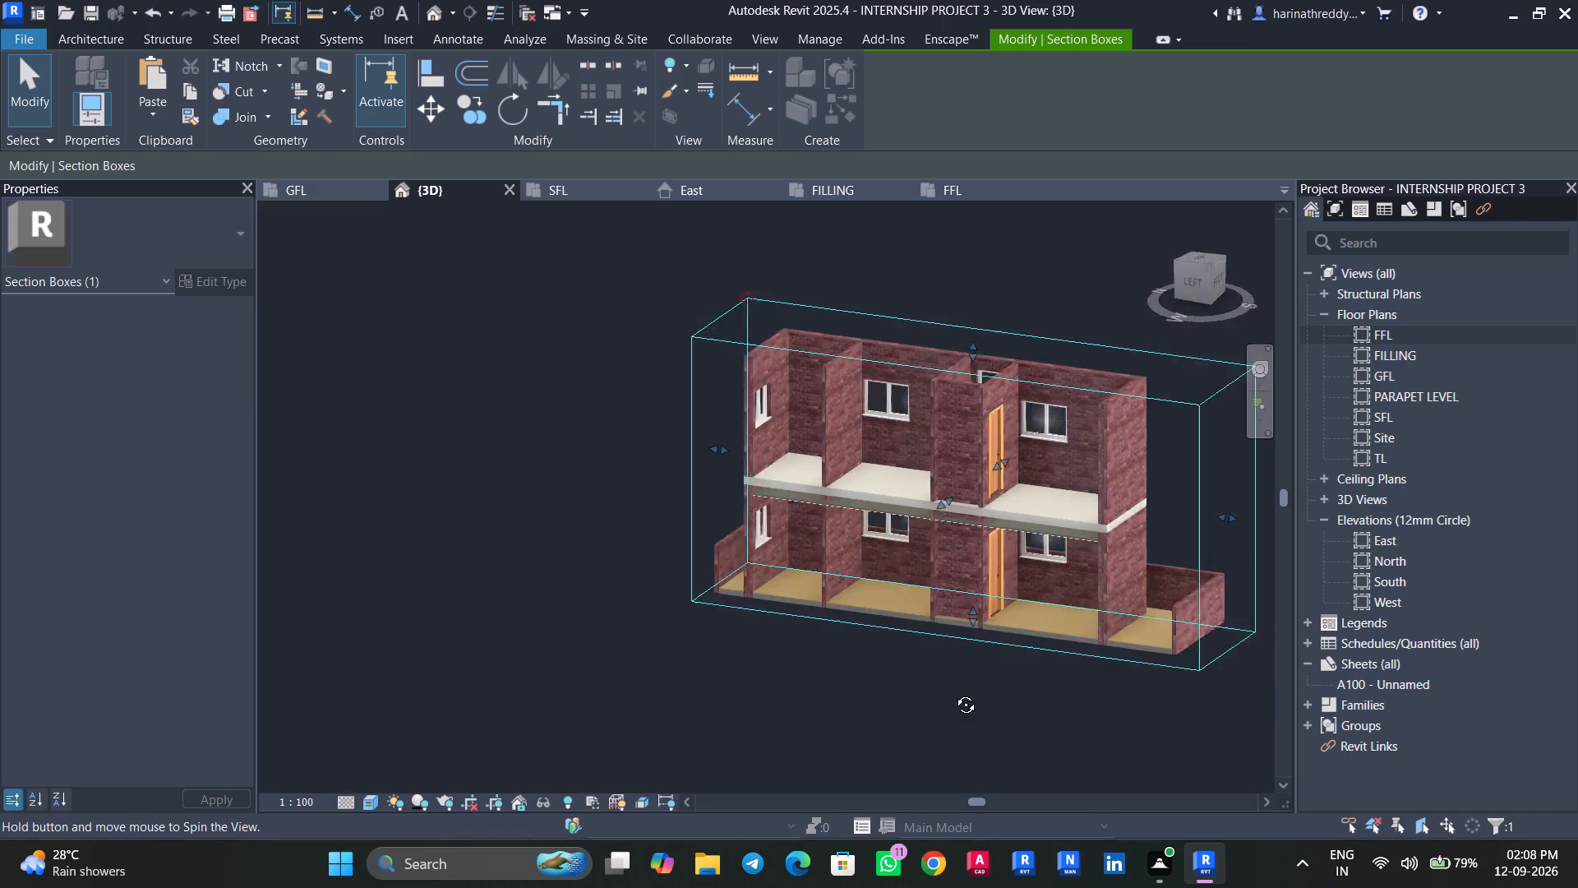
{"action": "middle_click_drag", "start_coordinate": [953, 692], "coordinate": [970, 709], "text": "shift"}
Copy the ground-floor kitchen floor, two bedroom floors and outer flooring together and paste them aligned to level FFL.
{"action": "scroll", "coordinate": [698, 613], "scroll_direction": "up", "scroll_amount": 1}
{"action": "scroll", "coordinate": [699, 613], "scroll_direction": "down", "scroll_amount": 1}
{"action": "scroll", "coordinate": [699, 613], "scroll_direction": "up", "scroll_amount": 4}
{"action": "scroll", "coordinate": [797, 614], "scroll_direction": "down", "scroll_amount": 1}
{"action": "scroll", "coordinate": [800, 616], "scroll_direction": "up", "scroll_amount": 2}
{"action": "middle_click_drag", "start_coordinate": [819, 634], "coordinate": [867, 626], "text": "shift"}
{"action": "left_click", "coordinate": [867, 626]}
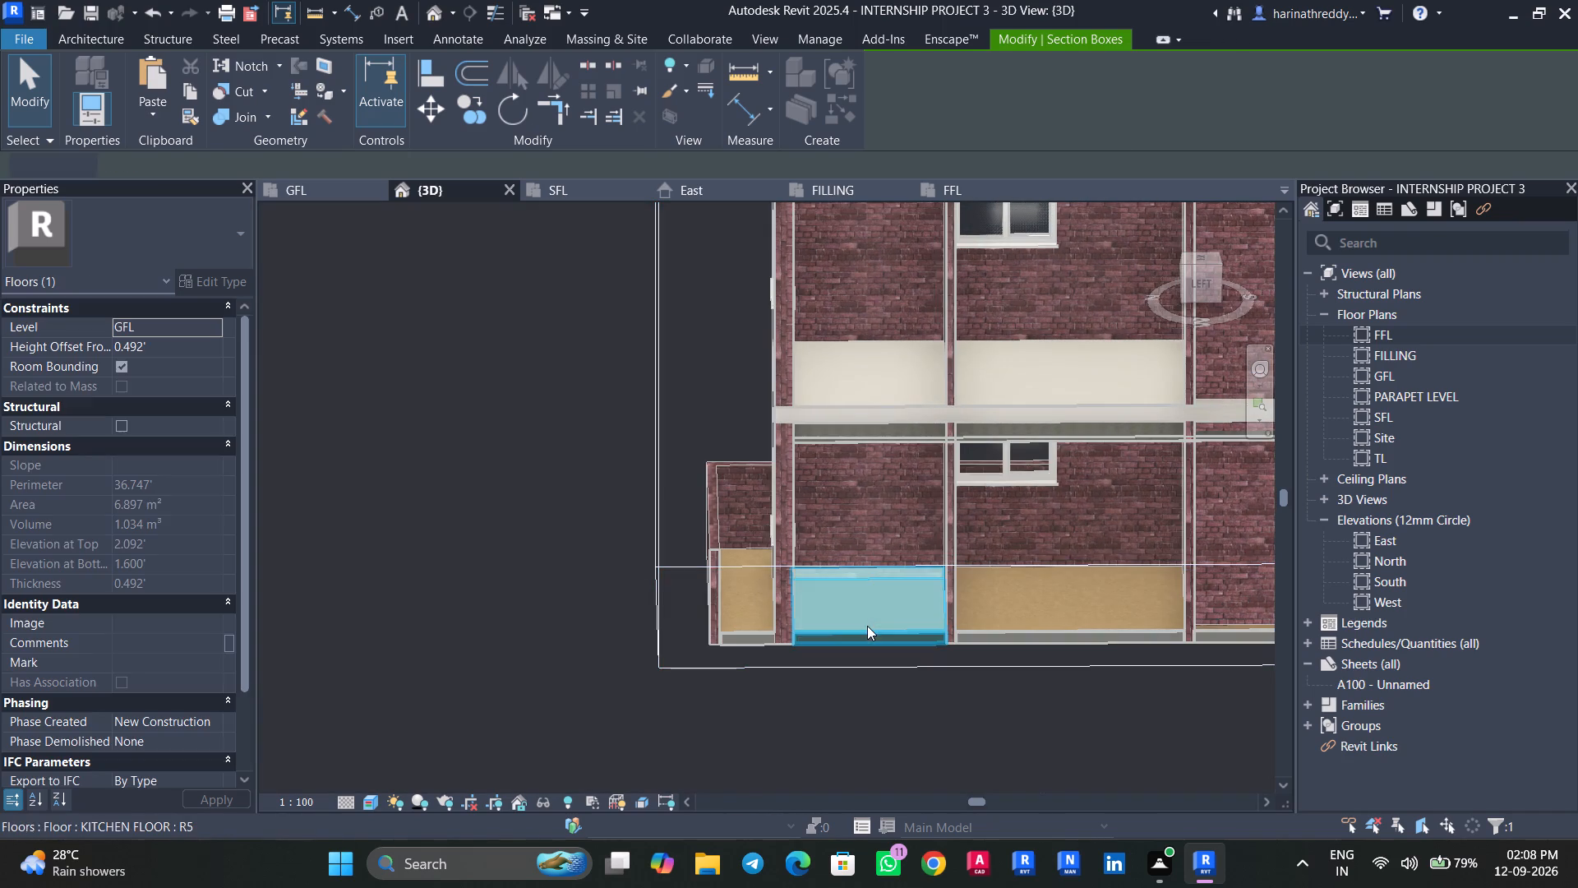
{"action": "middle_click_drag", "start_coordinate": [876, 622], "coordinate": [652, 577]}
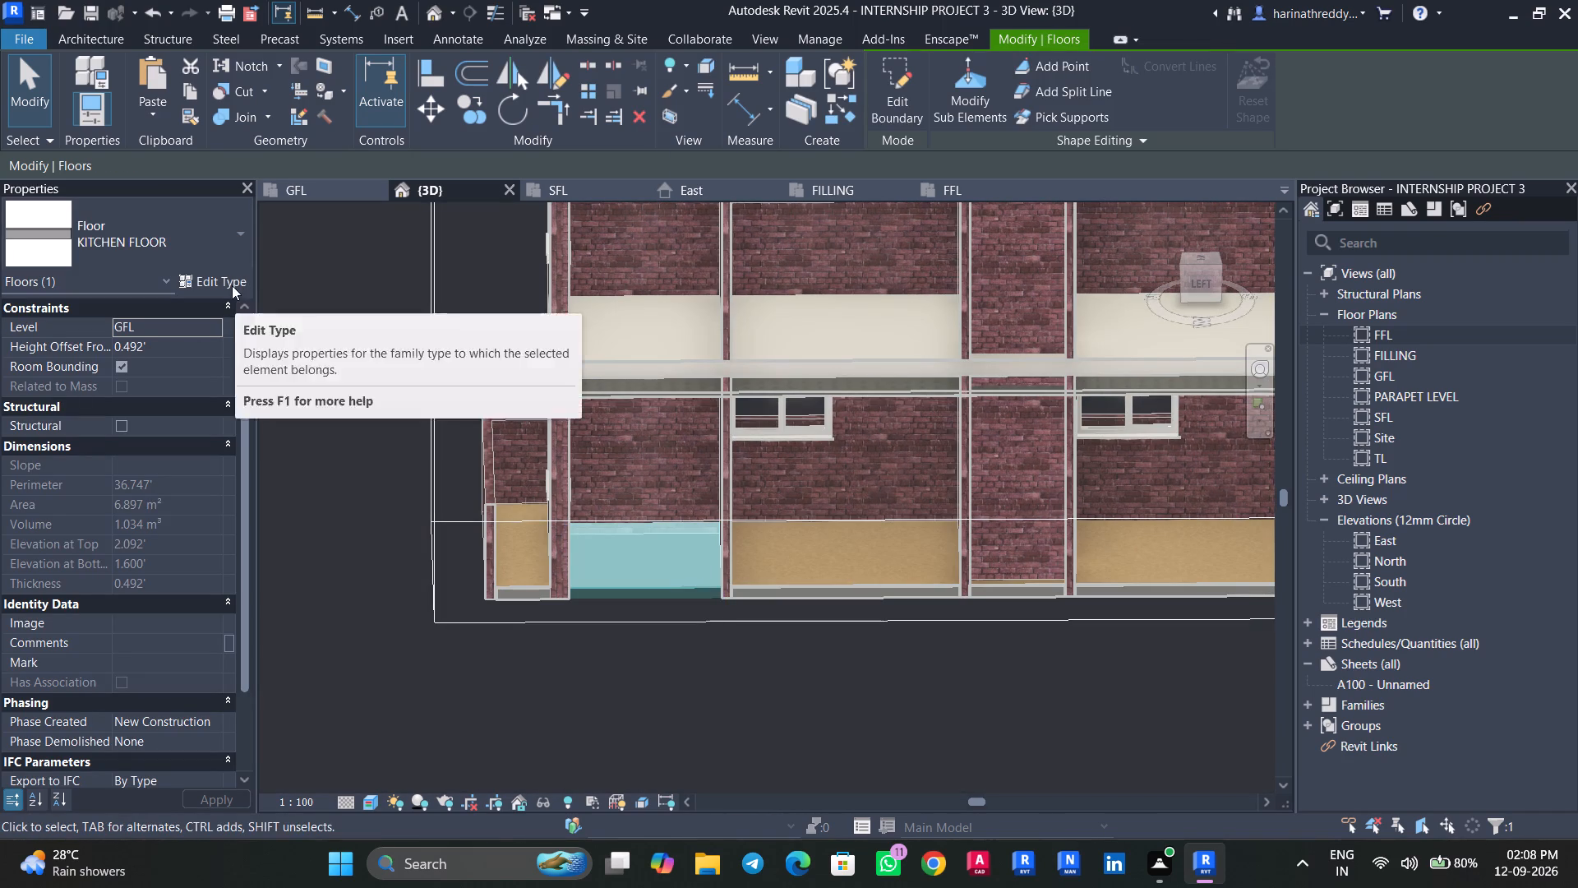
{"action": "left_click", "coordinate": [808, 570], "text": "ctrl"}
{"action": "middle_click_drag", "start_coordinate": [815, 575], "coordinate": [662, 539]}
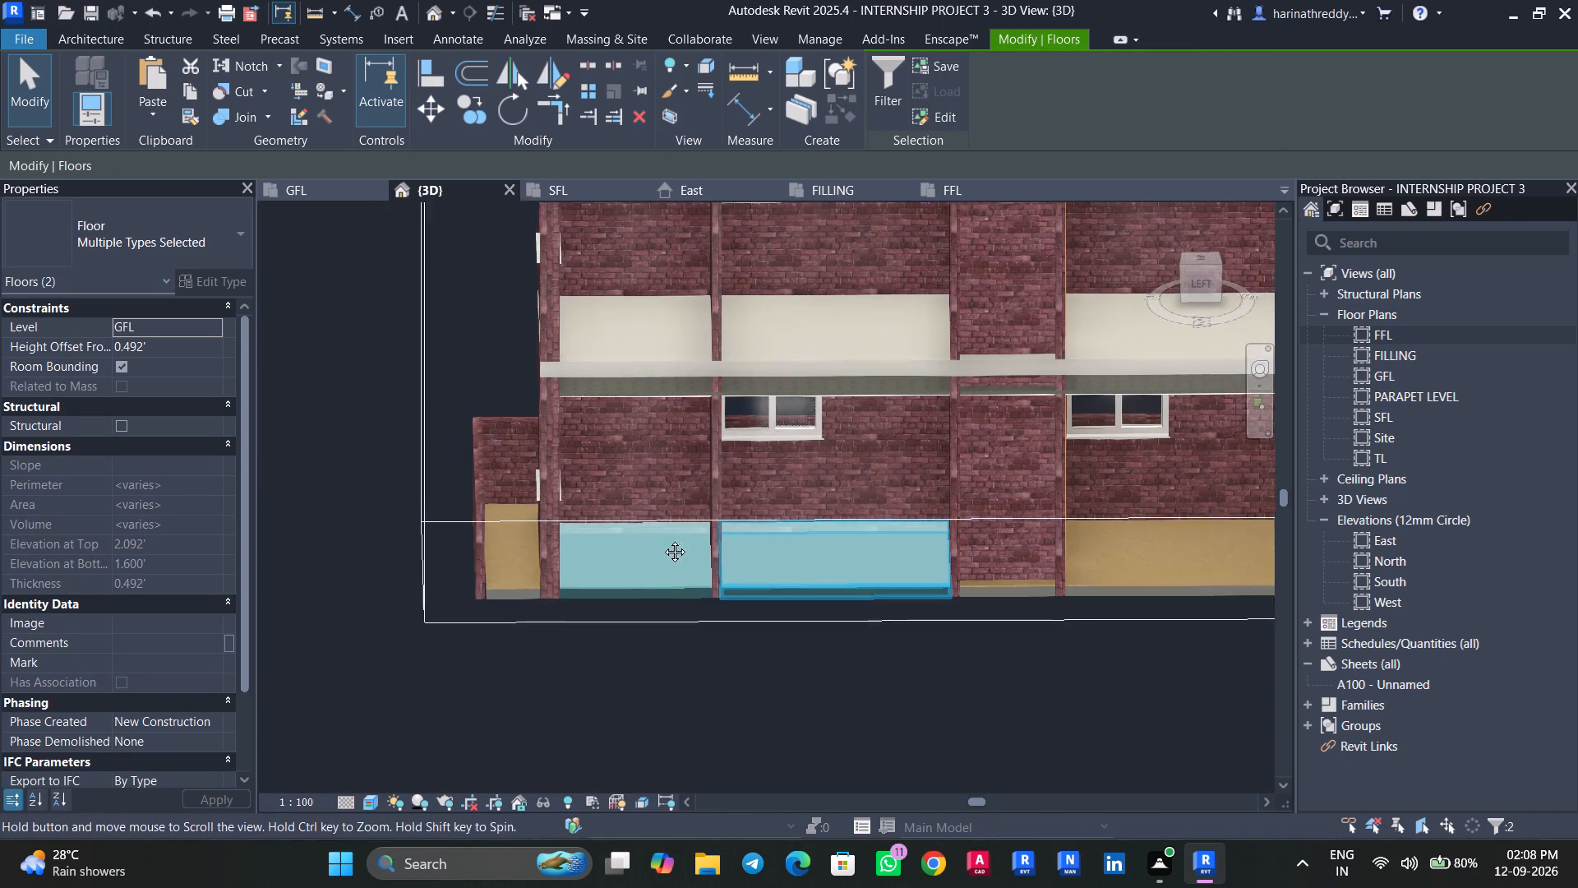
{"action": "middle_click_drag", "start_coordinate": [662, 539], "coordinate": [586, 520]}
{"action": "left_click", "coordinate": [902, 504], "text": "ctrl"}
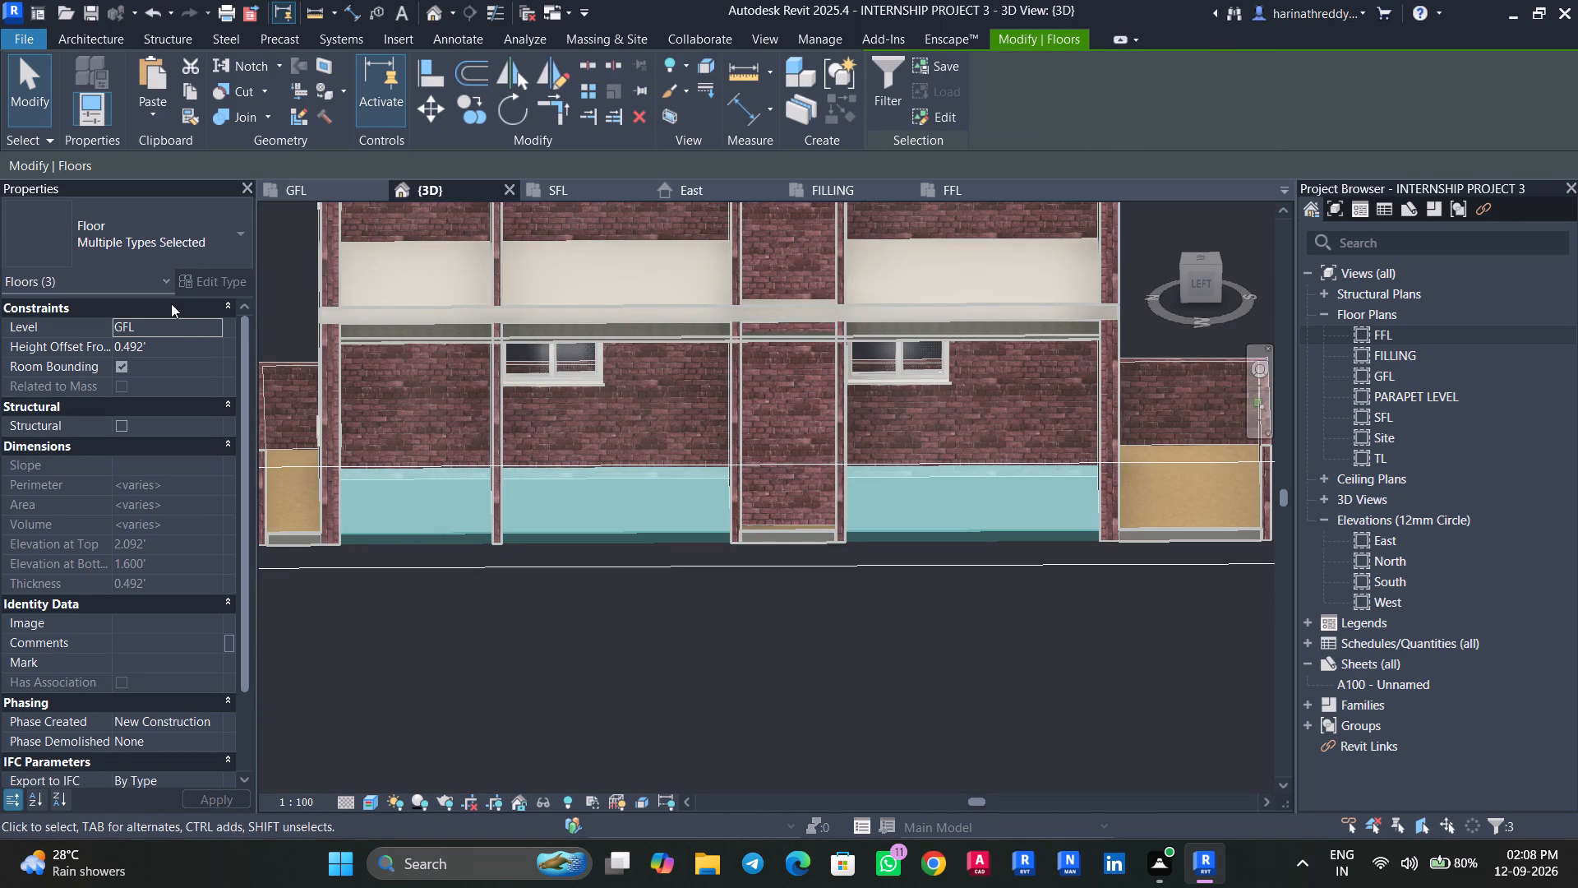
{"action": "left_click", "coordinate": [296, 520], "text": "ctrl"}
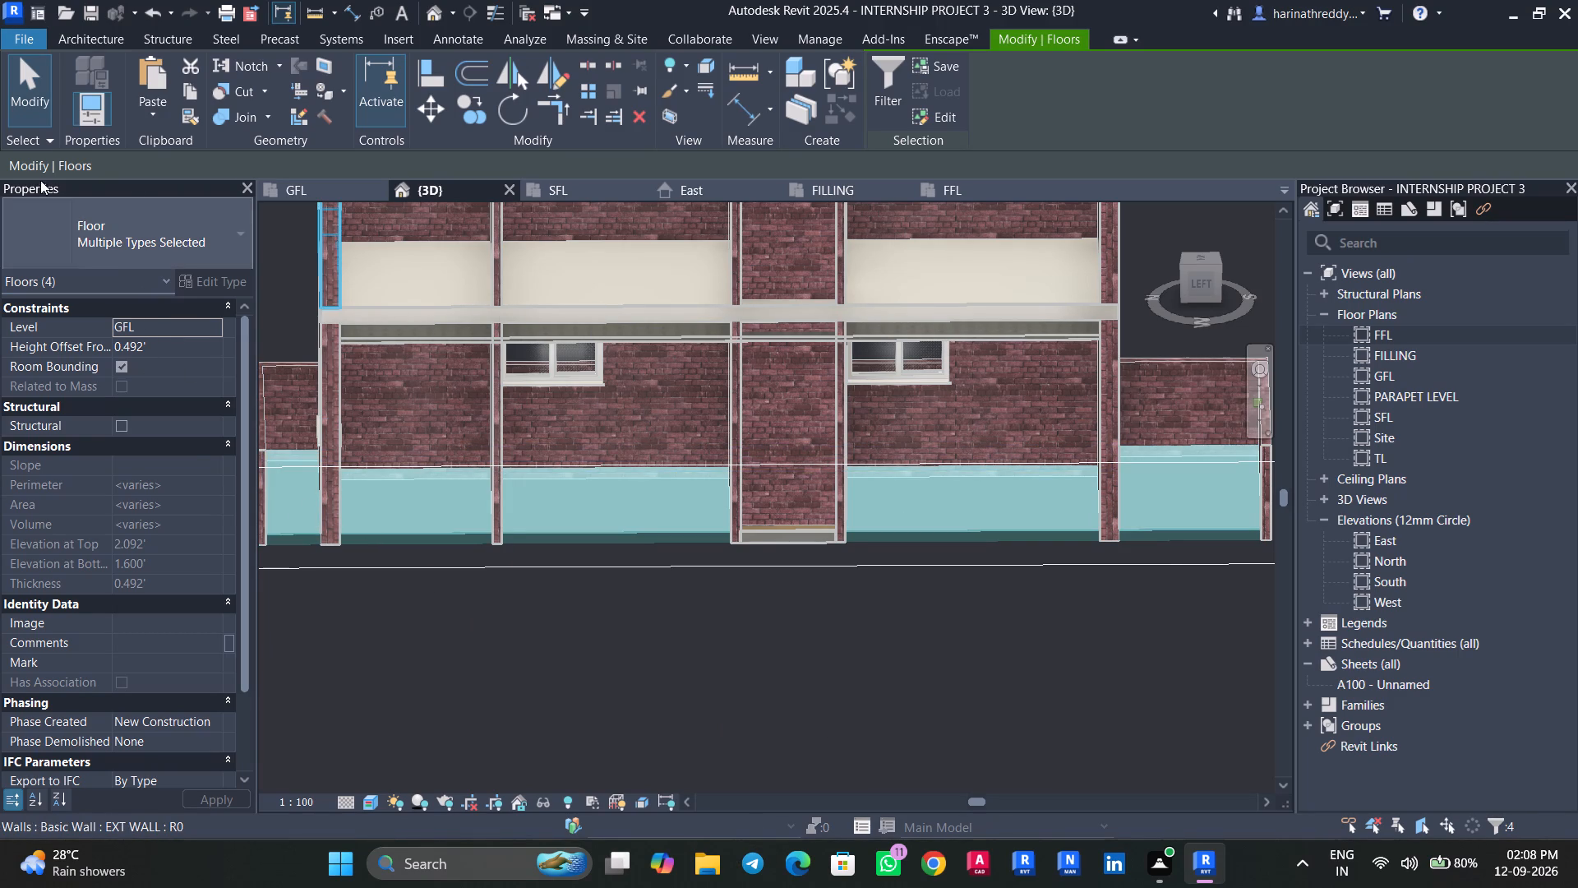
{"action": "left_click", "coordinate": [196, 97]}
{"action": "left_click", "coordinate": [157, 120]}
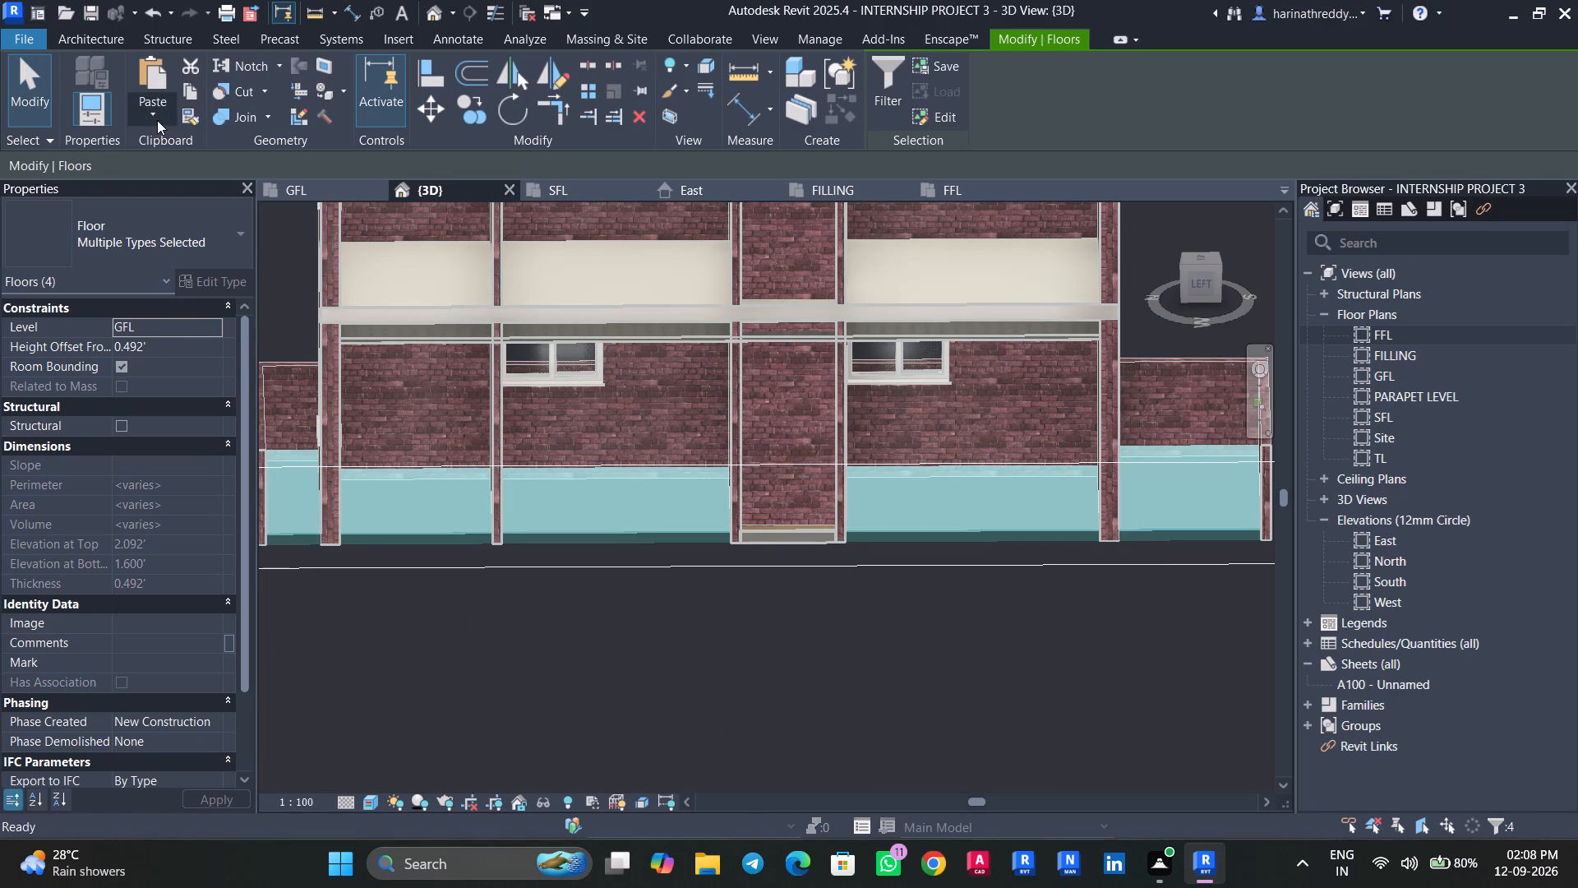
{"action": "left_click", "coordinate": [185, 191]}
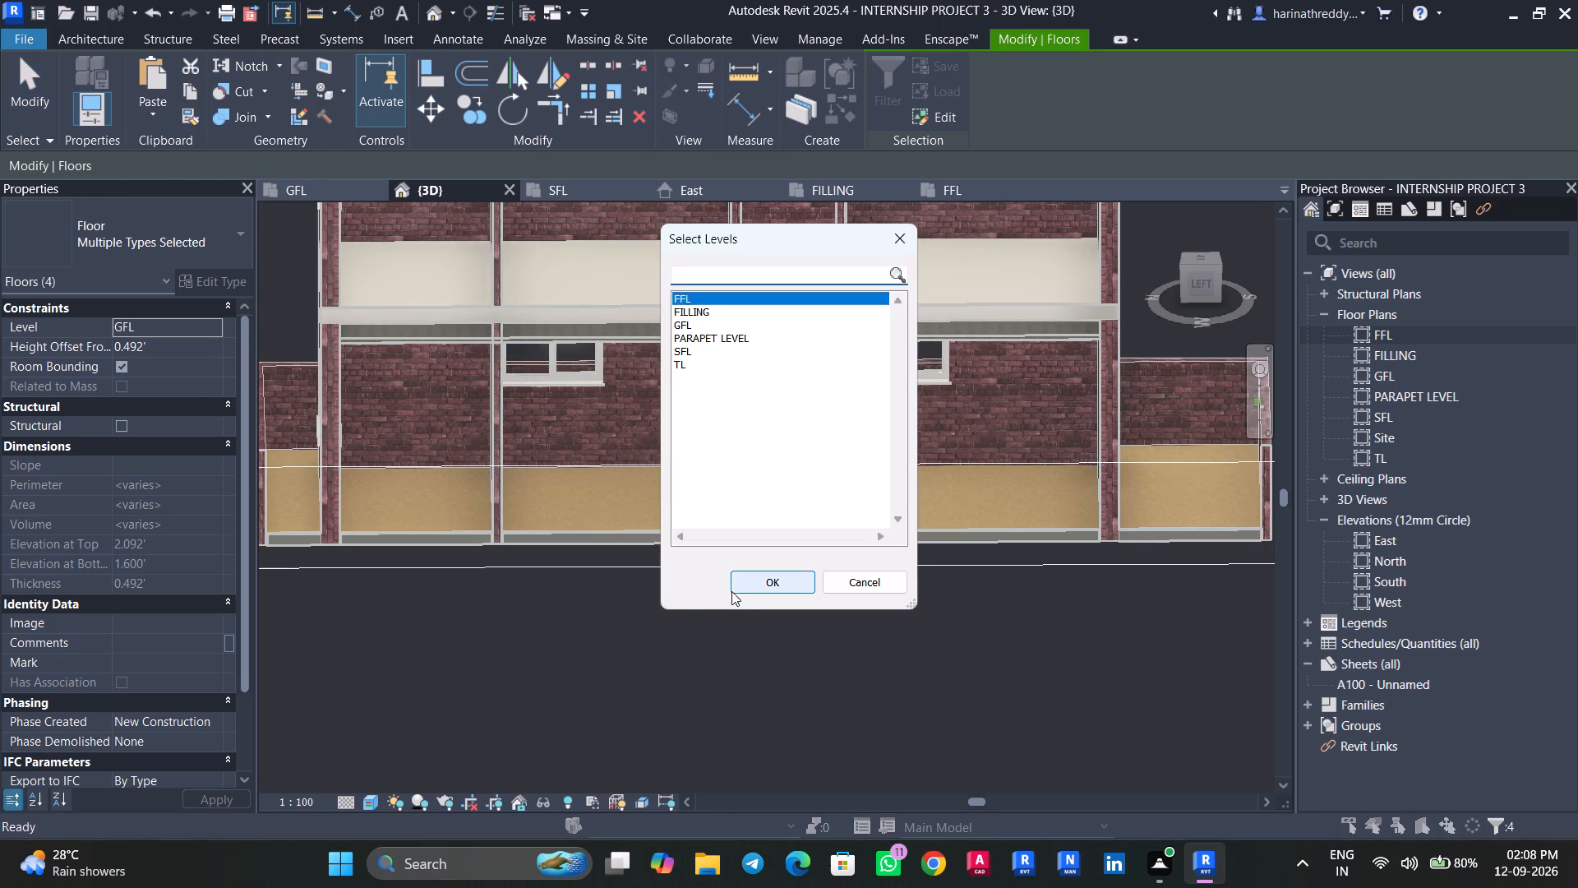
{"action": "left_click", "coordinate": [749, 592]}
{"action": "key", "text": "Escape"}
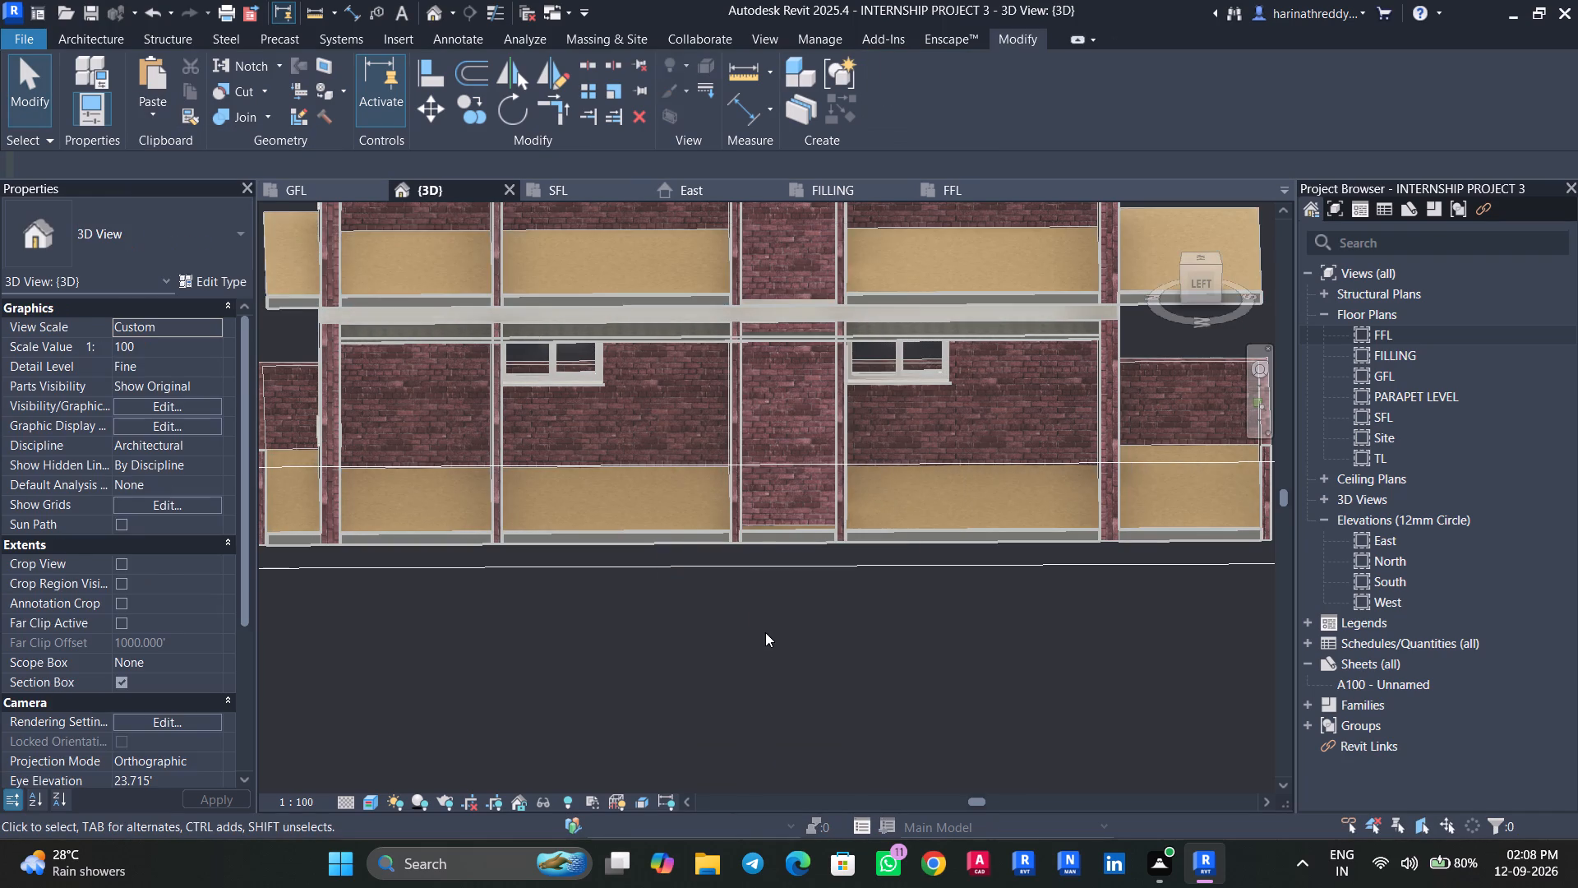
{"action": "scroll", "coordinate": [768, 632], "scroll_direction": "down", "scroll_amount": 3}
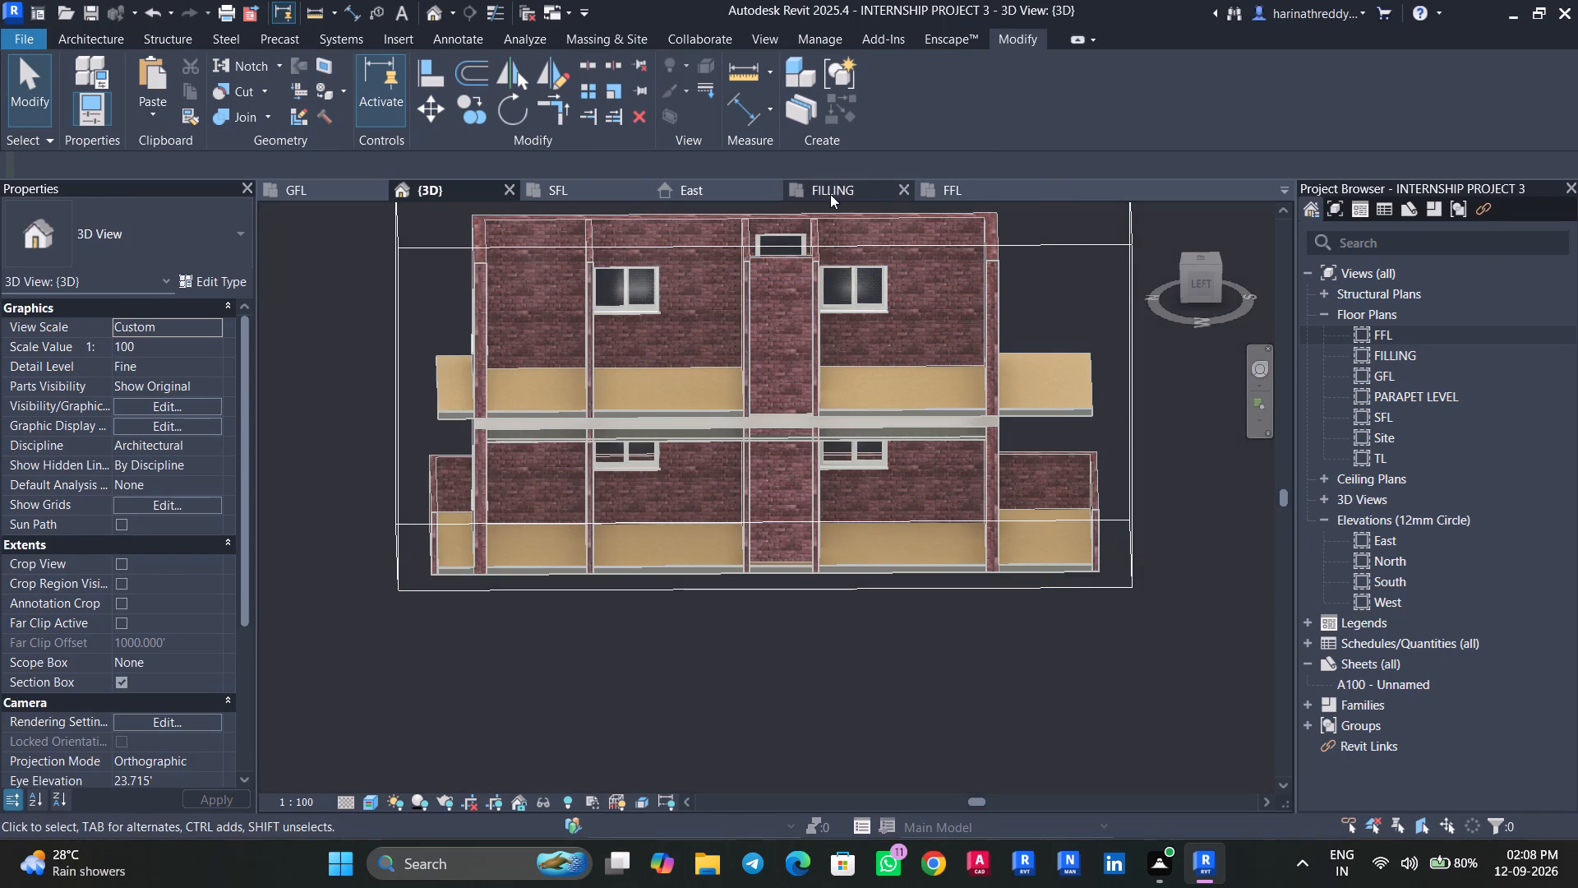
Examine the reference ground and typical floor plans in the FILLING view, and check the GFL plan.
{"action": "left_click", "coordinate": [836, 187]}
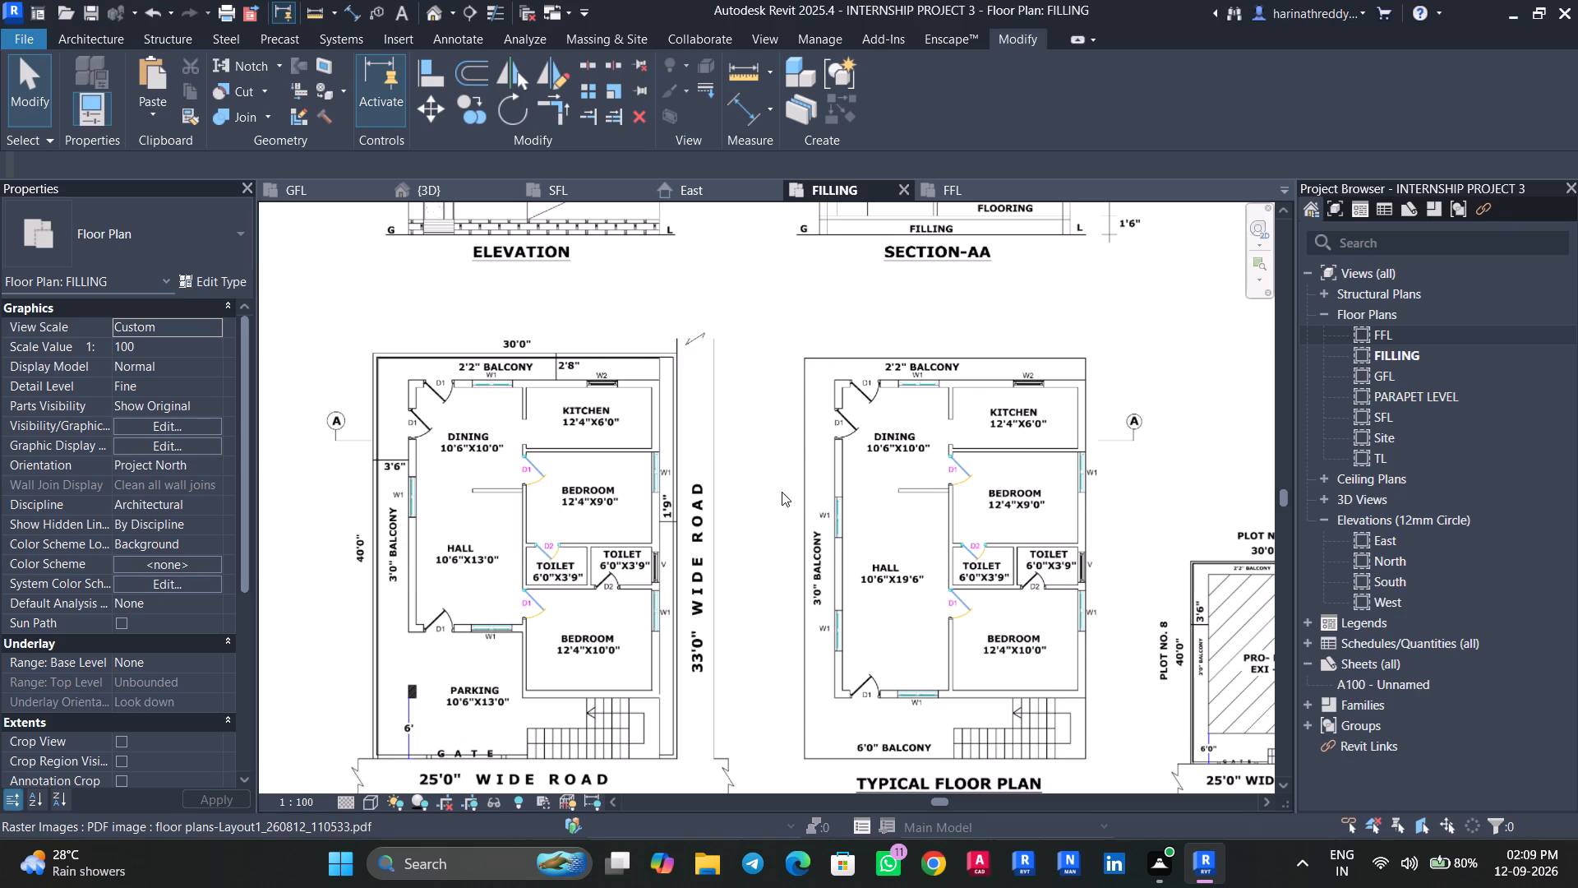
{"action": "middle_click_drag", "start_coordinate": [764, 500], "coordinate": [748, 460]}
{"action": "middle_click", "coordinate": [748, 460]}
{"action": "middle_click", "coordinate": [748, 460]}
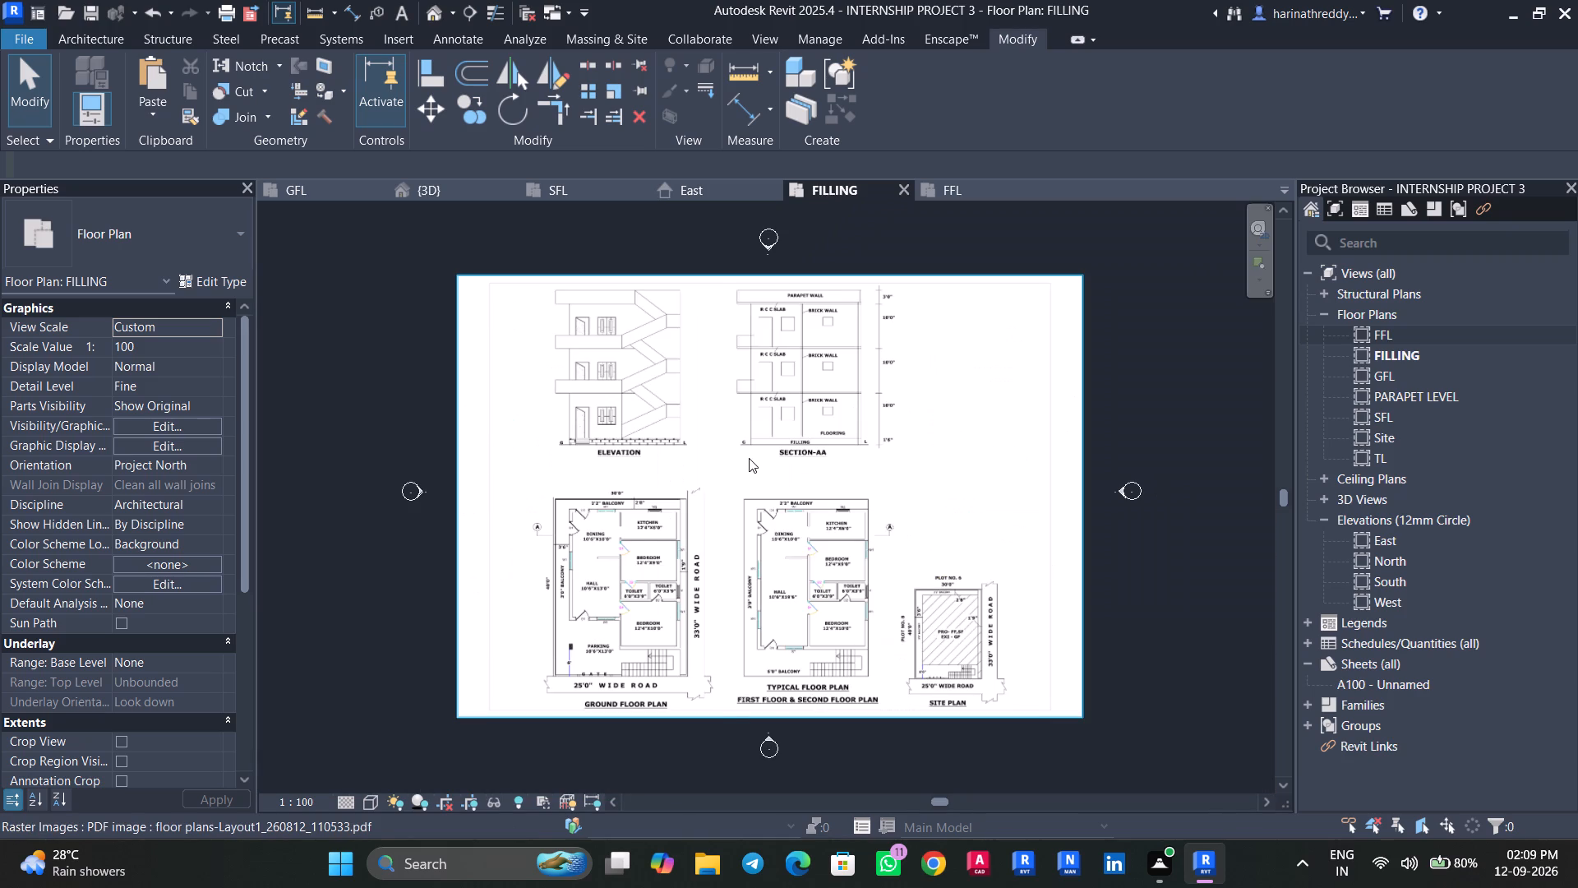
{"action": "scroll", "coordinate": [758, 450], "scroll_direction": "up", "scroll_amount": 11}
{"action": "middle_click_drag", "start_coordinate": [734, 504], "coordinate": [790, 414]}
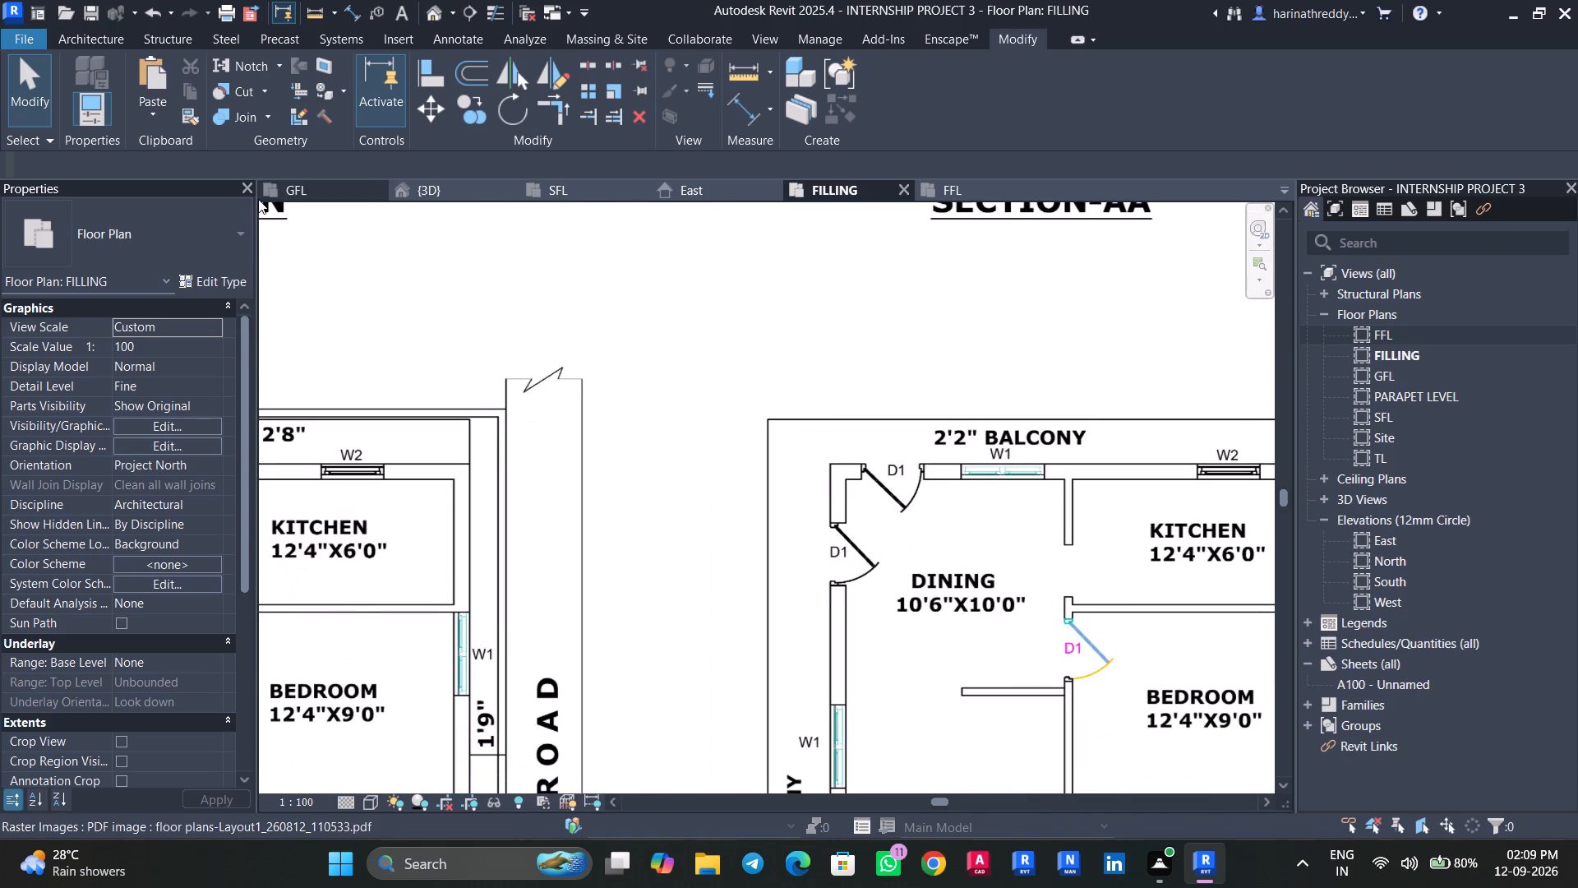
{"action": "left_click", "coordinate": [275, 191]}
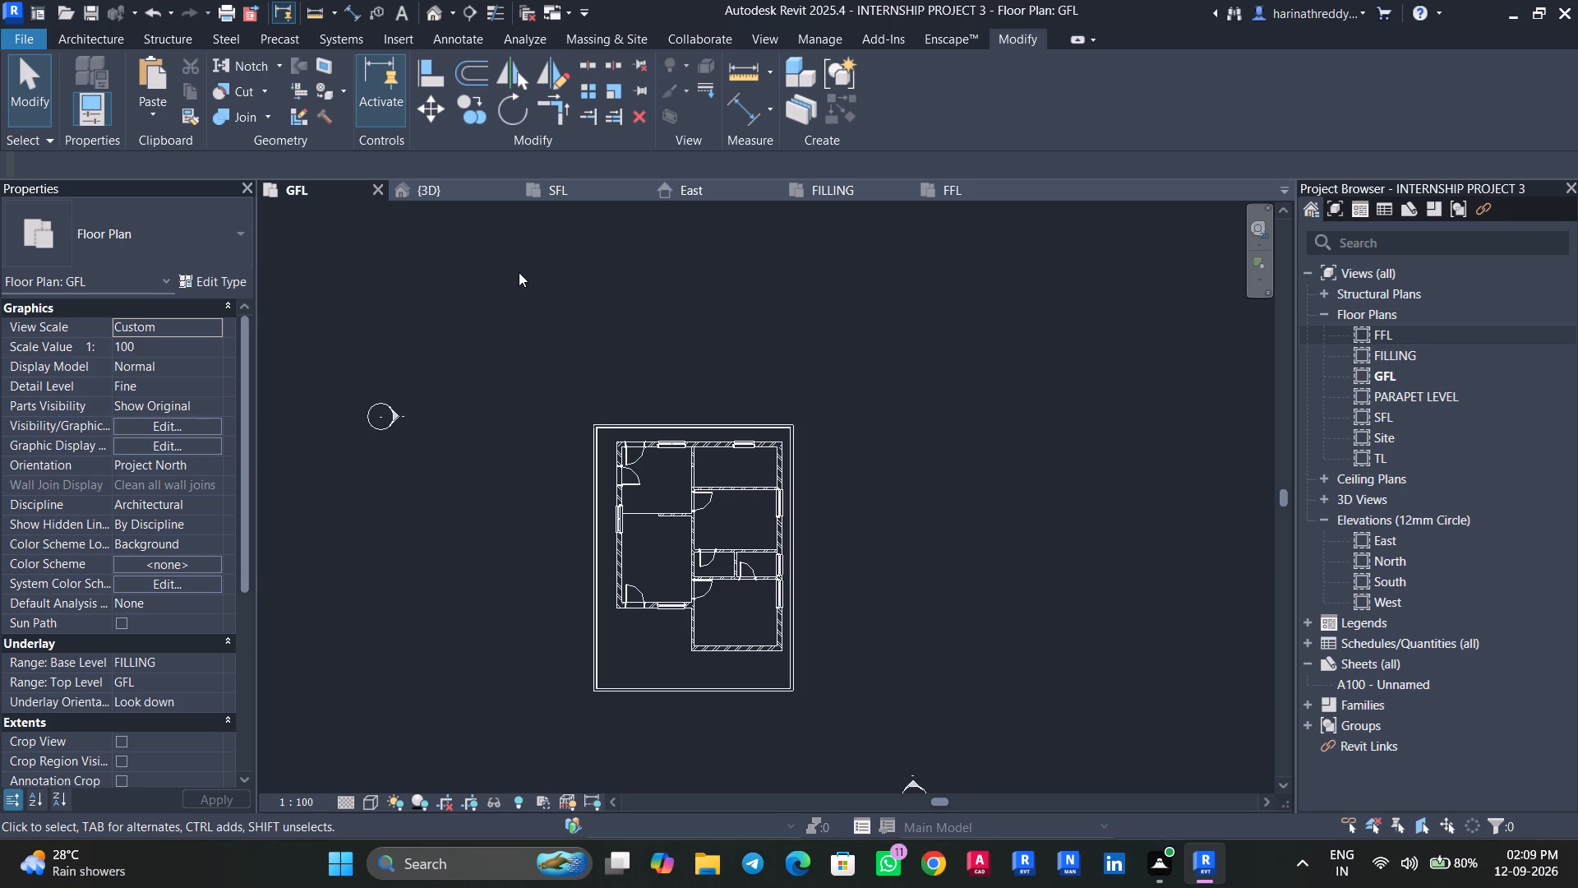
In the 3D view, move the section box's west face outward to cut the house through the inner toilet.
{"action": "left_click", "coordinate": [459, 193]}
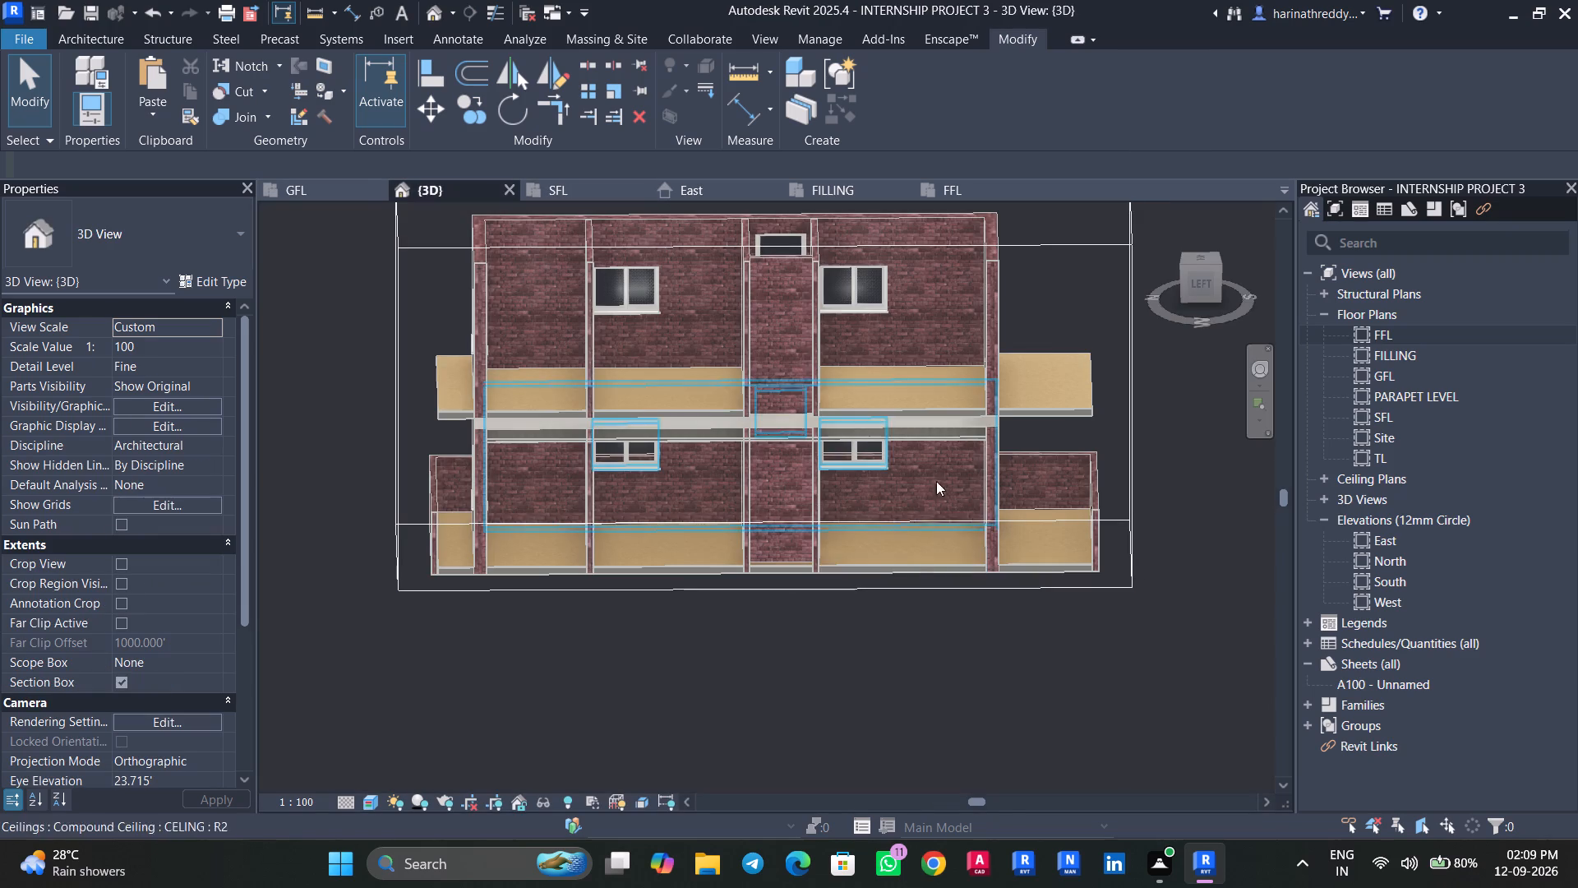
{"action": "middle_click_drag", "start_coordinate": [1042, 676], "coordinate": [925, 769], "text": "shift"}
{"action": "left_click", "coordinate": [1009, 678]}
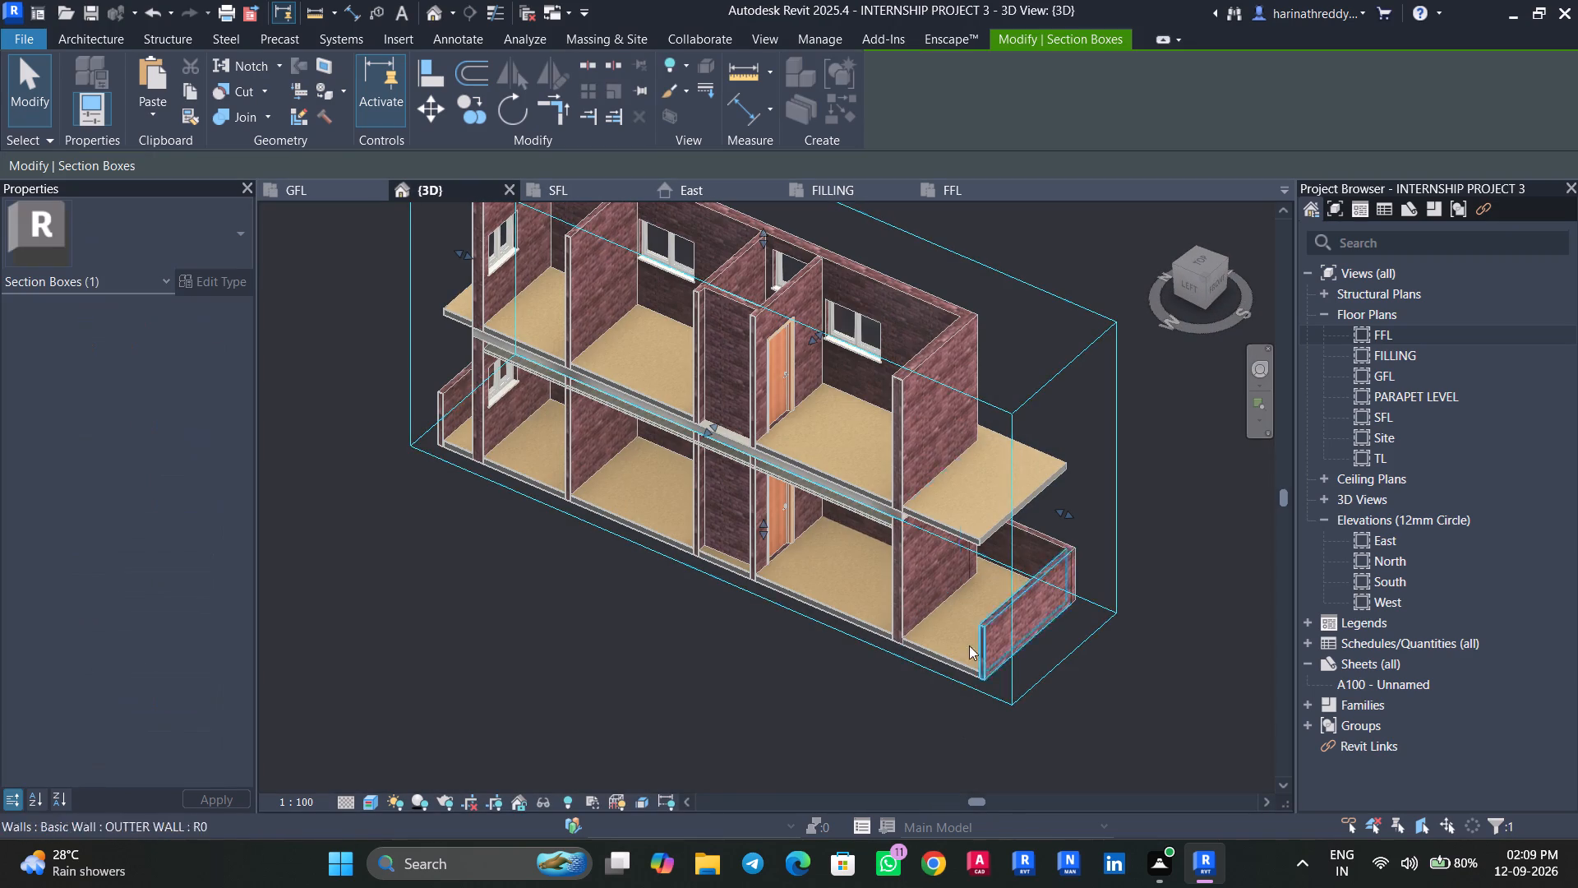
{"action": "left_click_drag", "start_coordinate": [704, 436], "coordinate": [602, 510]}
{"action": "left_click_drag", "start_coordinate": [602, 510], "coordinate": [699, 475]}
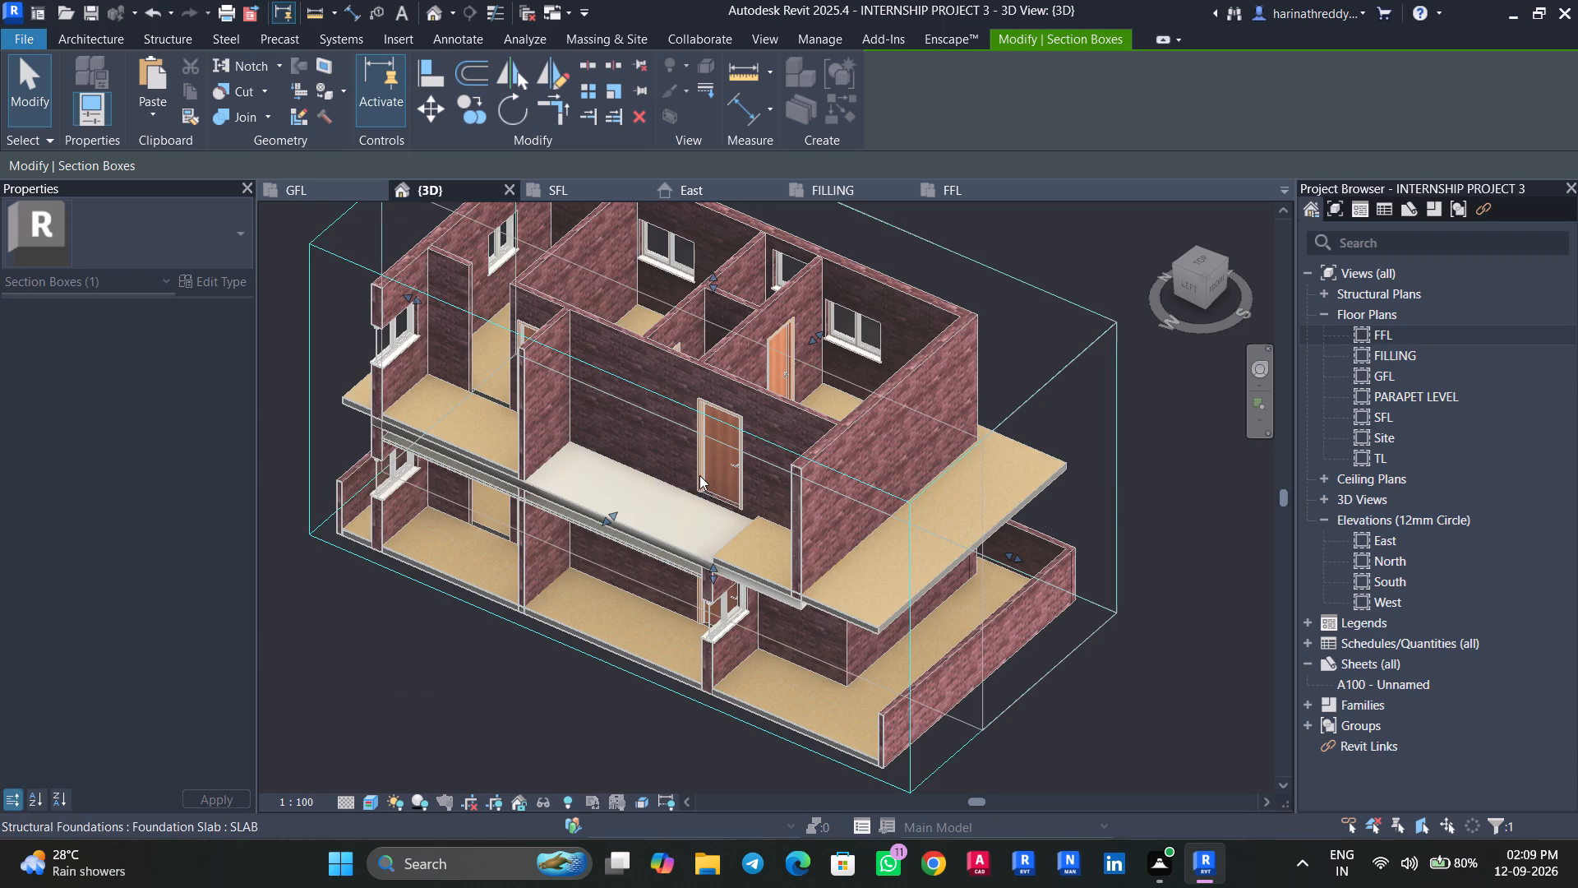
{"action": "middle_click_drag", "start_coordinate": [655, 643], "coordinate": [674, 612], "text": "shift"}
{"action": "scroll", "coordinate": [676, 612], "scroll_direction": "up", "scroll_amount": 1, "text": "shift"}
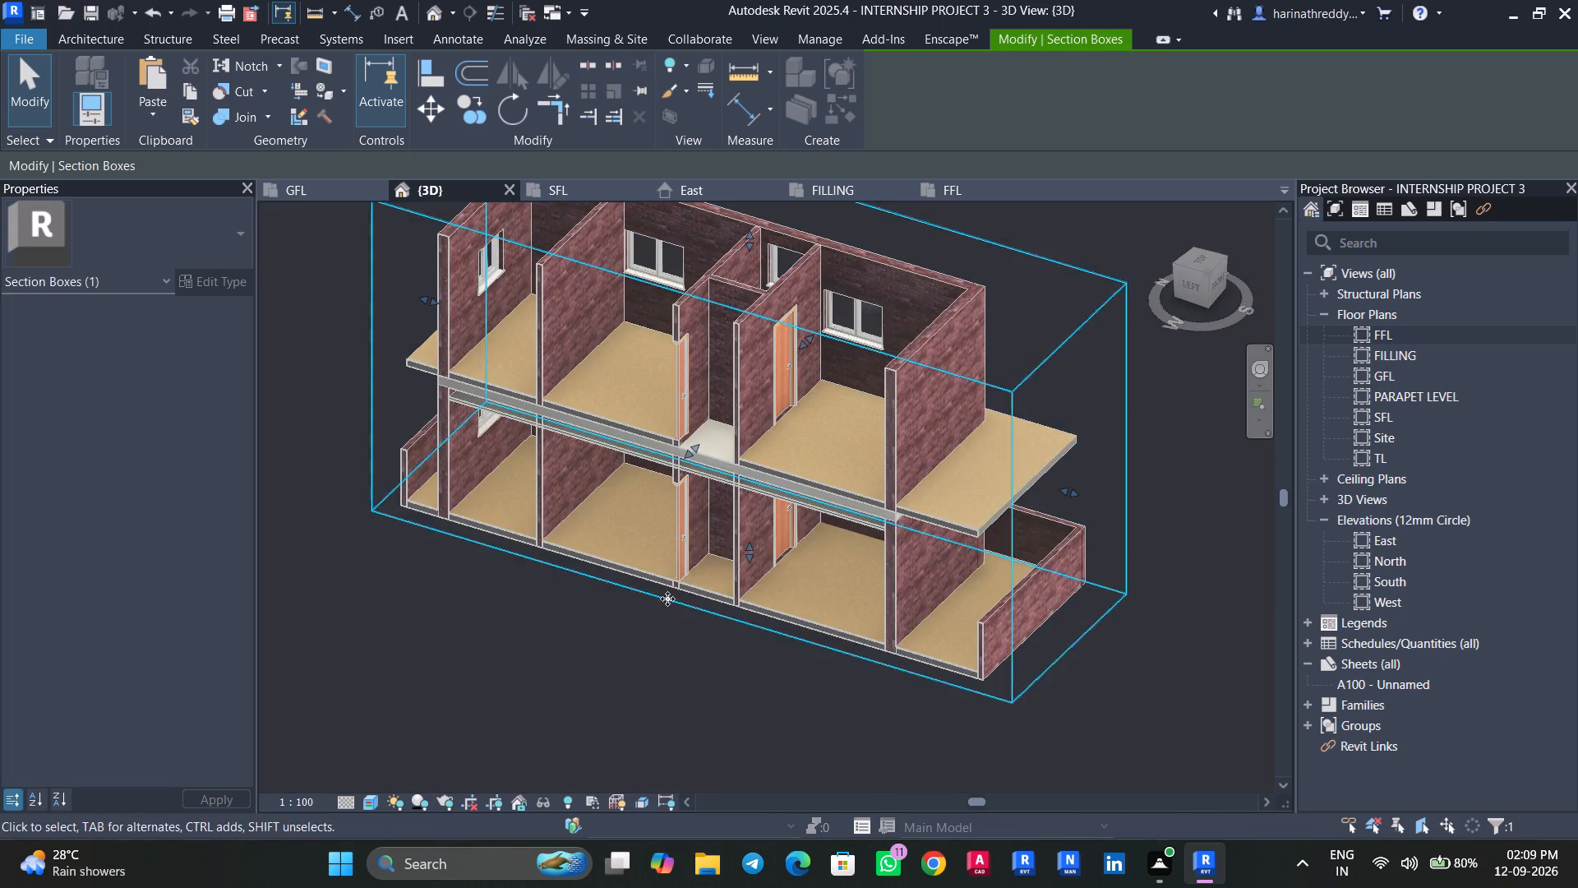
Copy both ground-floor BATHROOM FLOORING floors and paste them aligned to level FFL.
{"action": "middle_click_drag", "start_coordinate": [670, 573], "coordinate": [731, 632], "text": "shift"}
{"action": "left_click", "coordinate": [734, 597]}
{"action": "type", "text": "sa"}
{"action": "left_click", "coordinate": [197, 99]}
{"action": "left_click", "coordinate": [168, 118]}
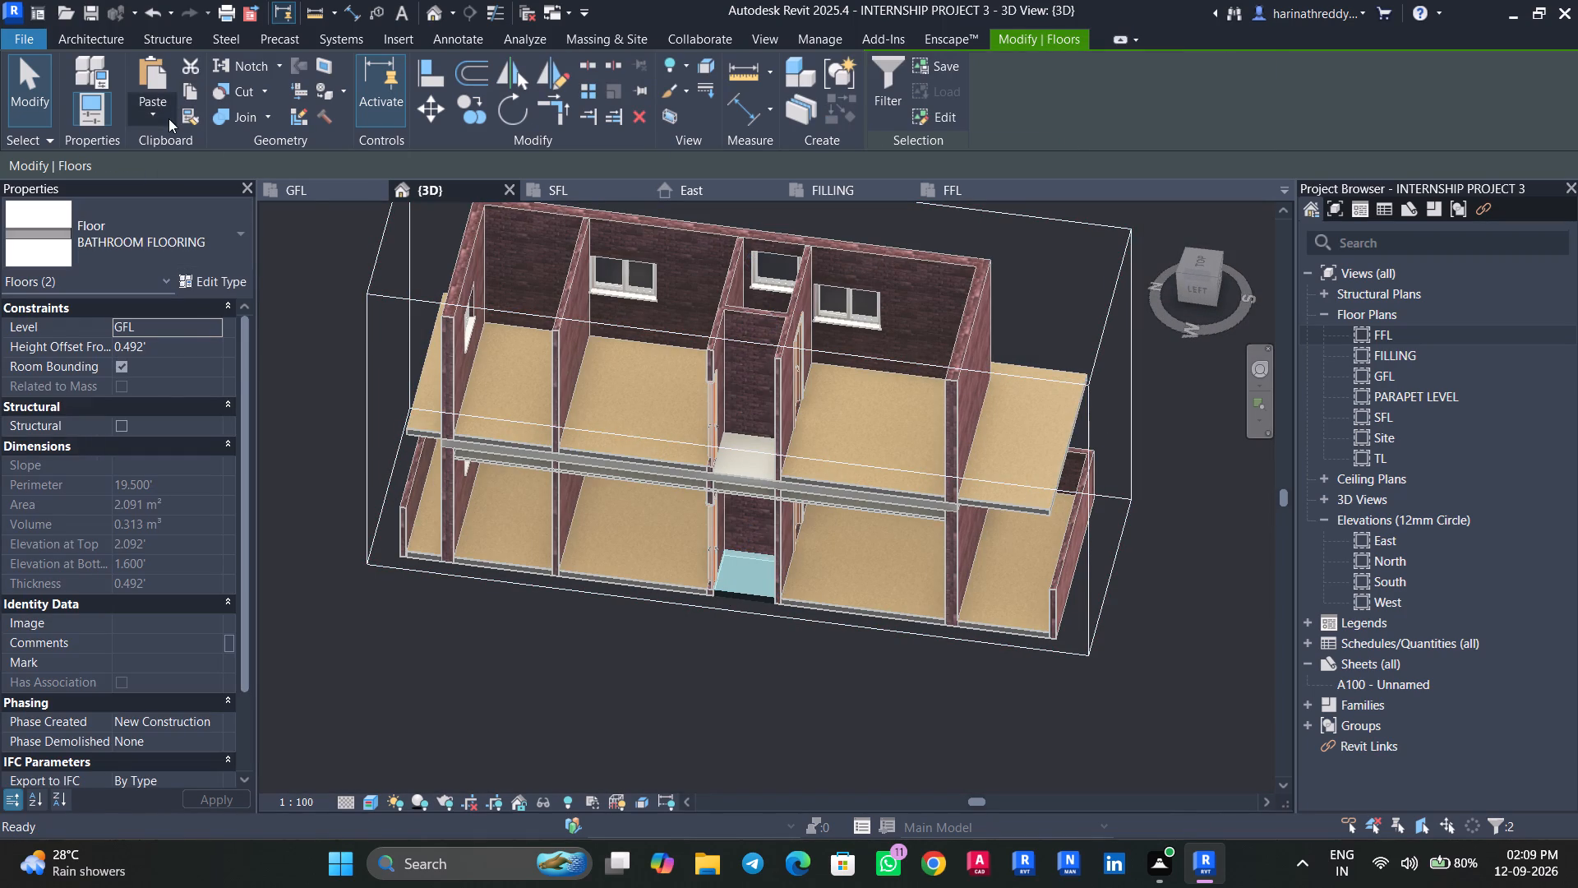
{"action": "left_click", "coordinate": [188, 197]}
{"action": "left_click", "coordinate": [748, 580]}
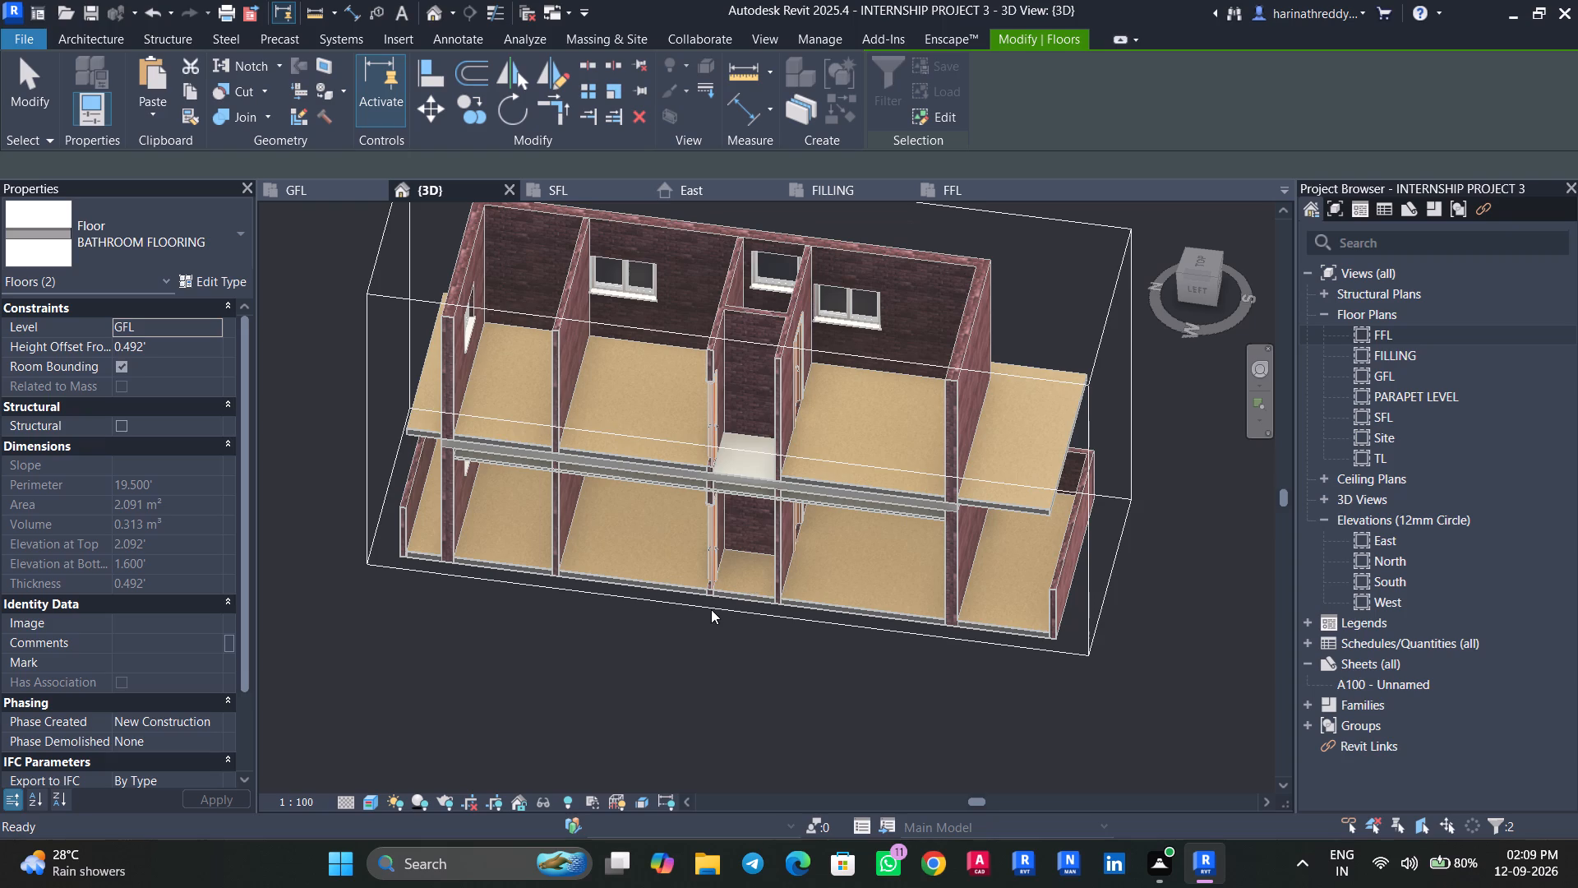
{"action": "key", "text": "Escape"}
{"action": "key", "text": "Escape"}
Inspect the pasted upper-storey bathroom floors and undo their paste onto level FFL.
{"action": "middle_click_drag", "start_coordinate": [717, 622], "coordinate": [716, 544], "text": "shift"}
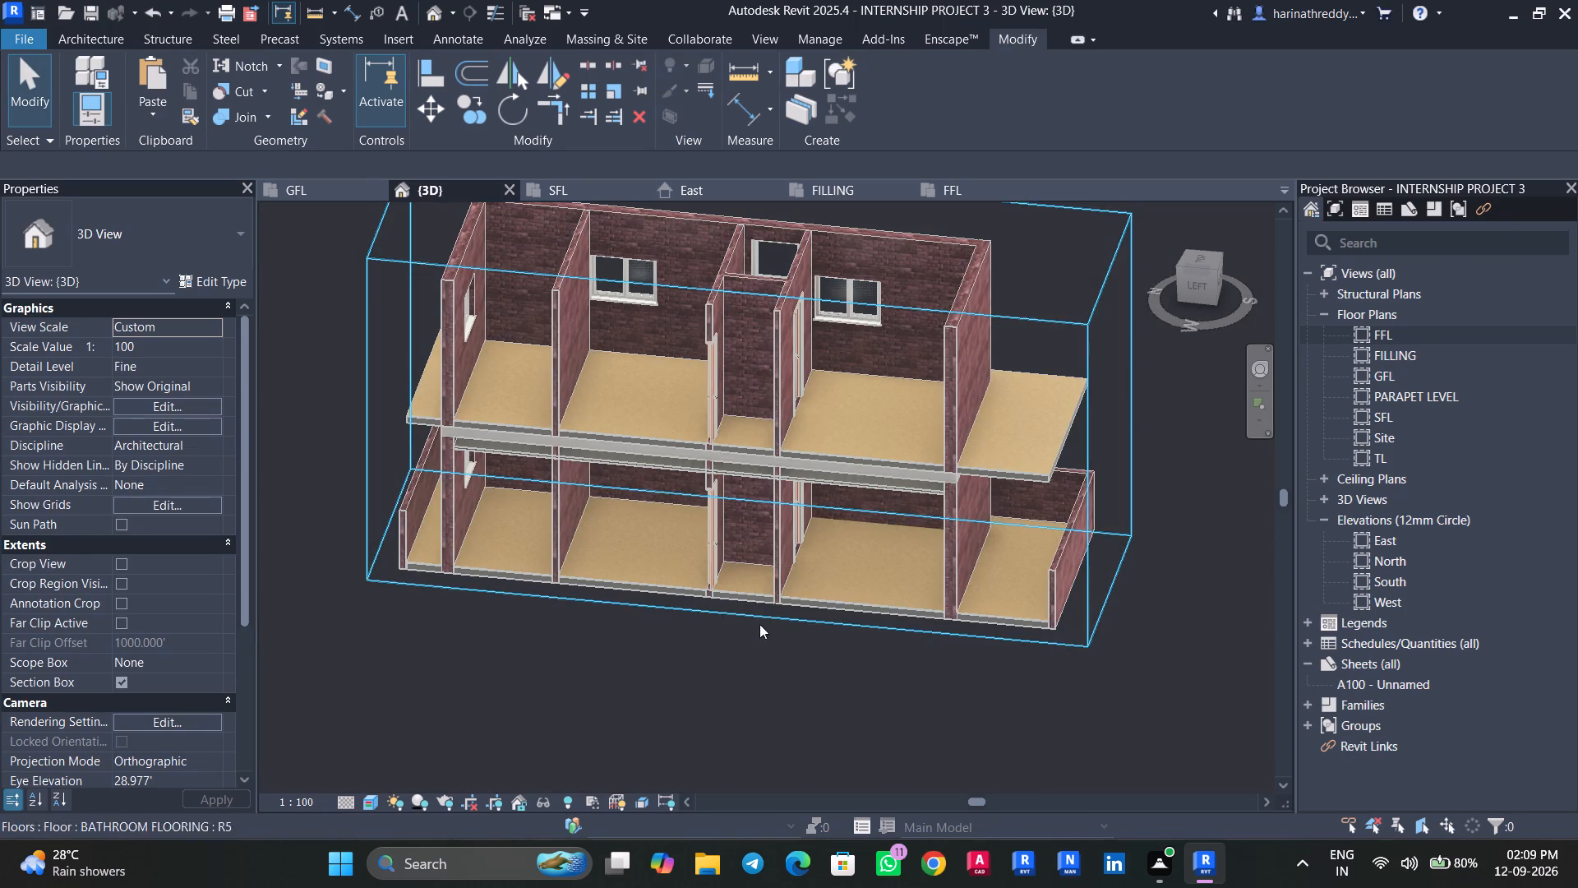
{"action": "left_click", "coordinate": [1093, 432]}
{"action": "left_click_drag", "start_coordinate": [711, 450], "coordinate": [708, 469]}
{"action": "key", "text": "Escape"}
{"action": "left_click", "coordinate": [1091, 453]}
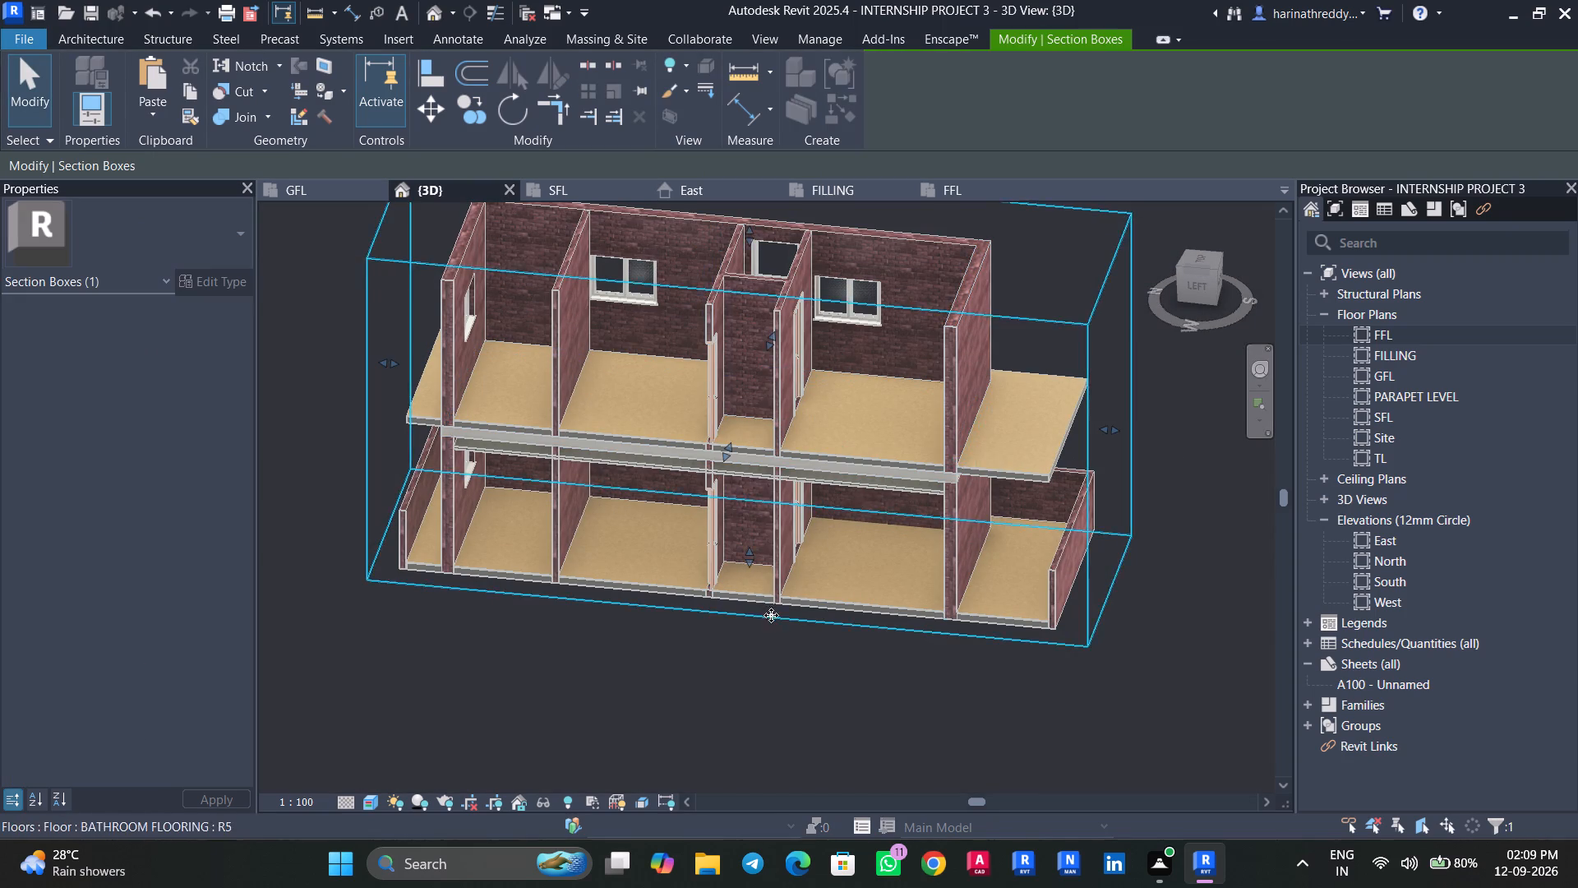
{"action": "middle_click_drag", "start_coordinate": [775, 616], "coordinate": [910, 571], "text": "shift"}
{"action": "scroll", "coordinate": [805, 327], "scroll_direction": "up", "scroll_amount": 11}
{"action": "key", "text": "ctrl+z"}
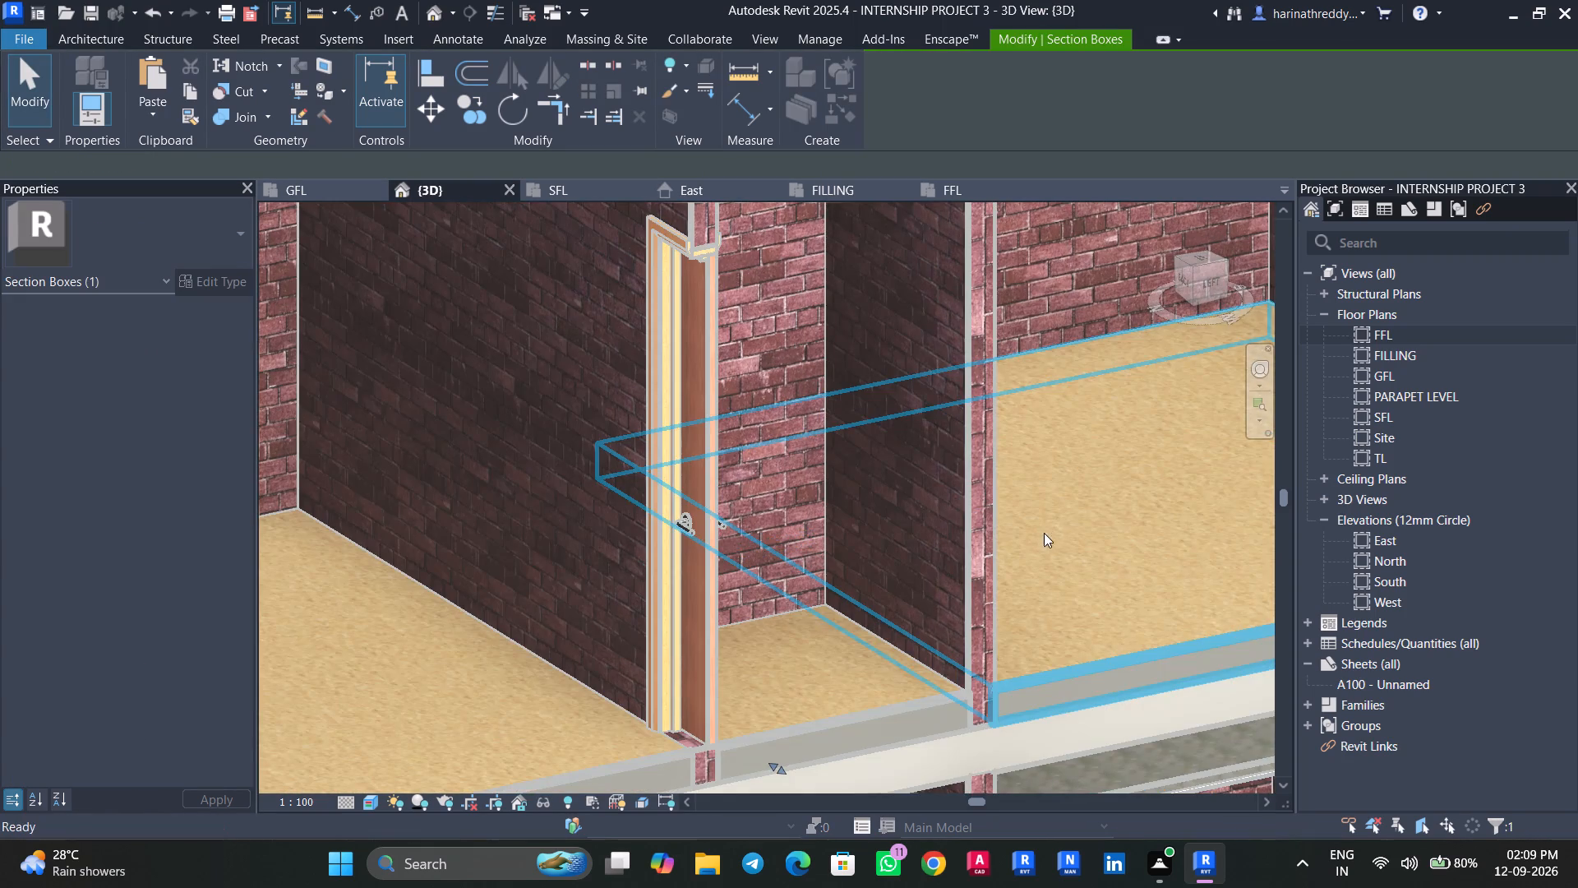
Move the section box's west face outward to cut the house through the hall and dining room.
{"action": "scroll", "coordinate": [1071, 580], "scroll_direction": "down", "scroll_amount": 3}
{"action": "middle_click_drag", "start_coordinate": [1059, 578], "coordinate": [819, 665], "text": "shift"}
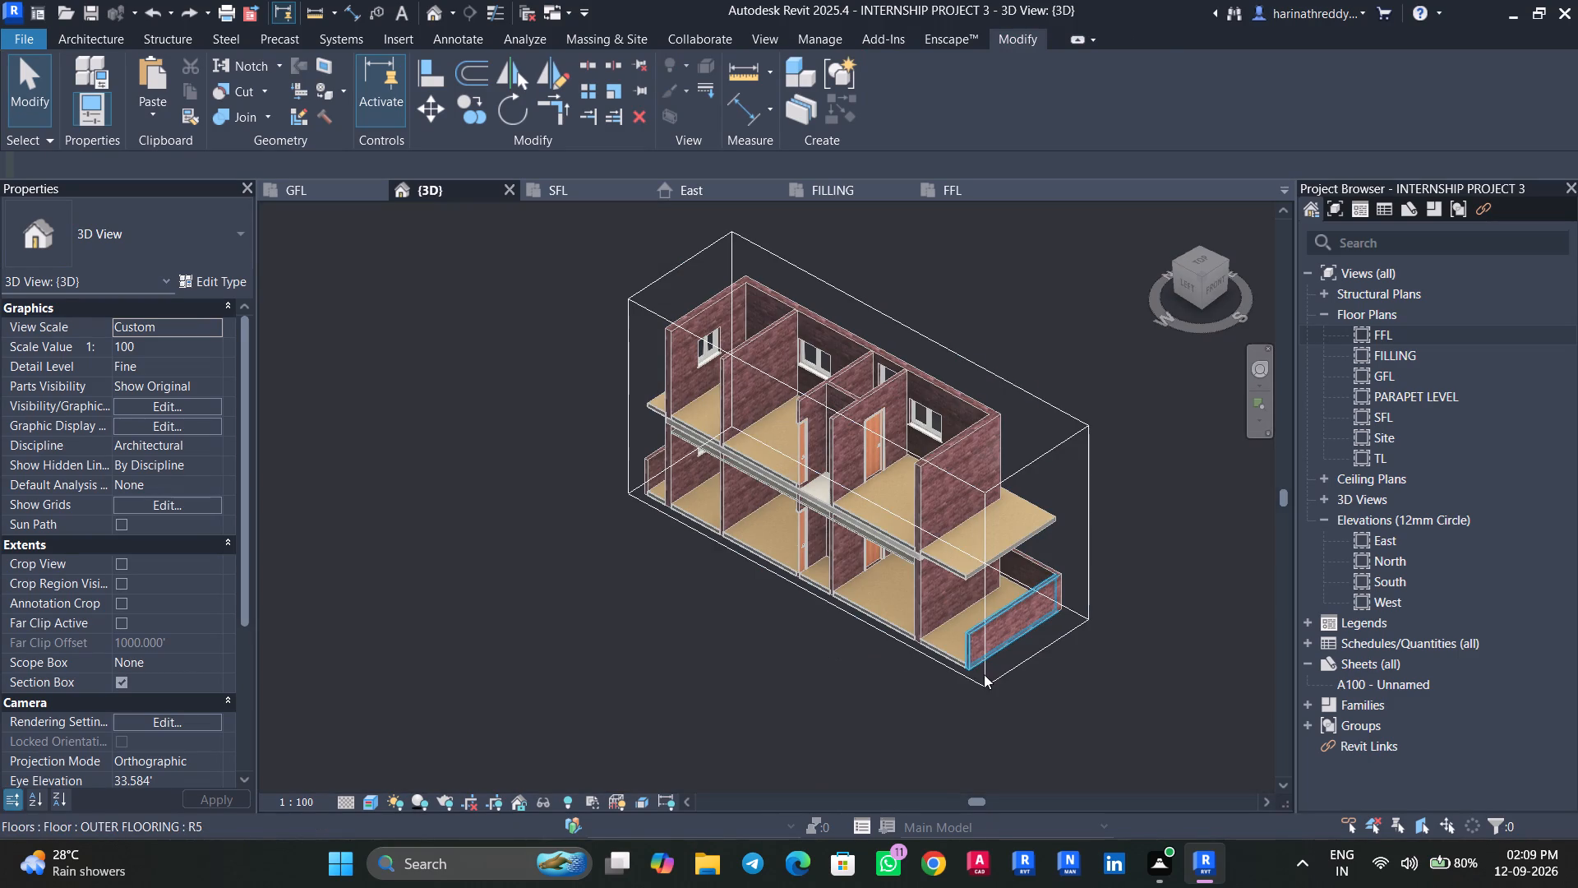
{"action": "left_click", "coordinate": [984, 674]}
{"action": "left_click_drag", "start_coordinate": [807, 491], "coordinate": [783, 500]}
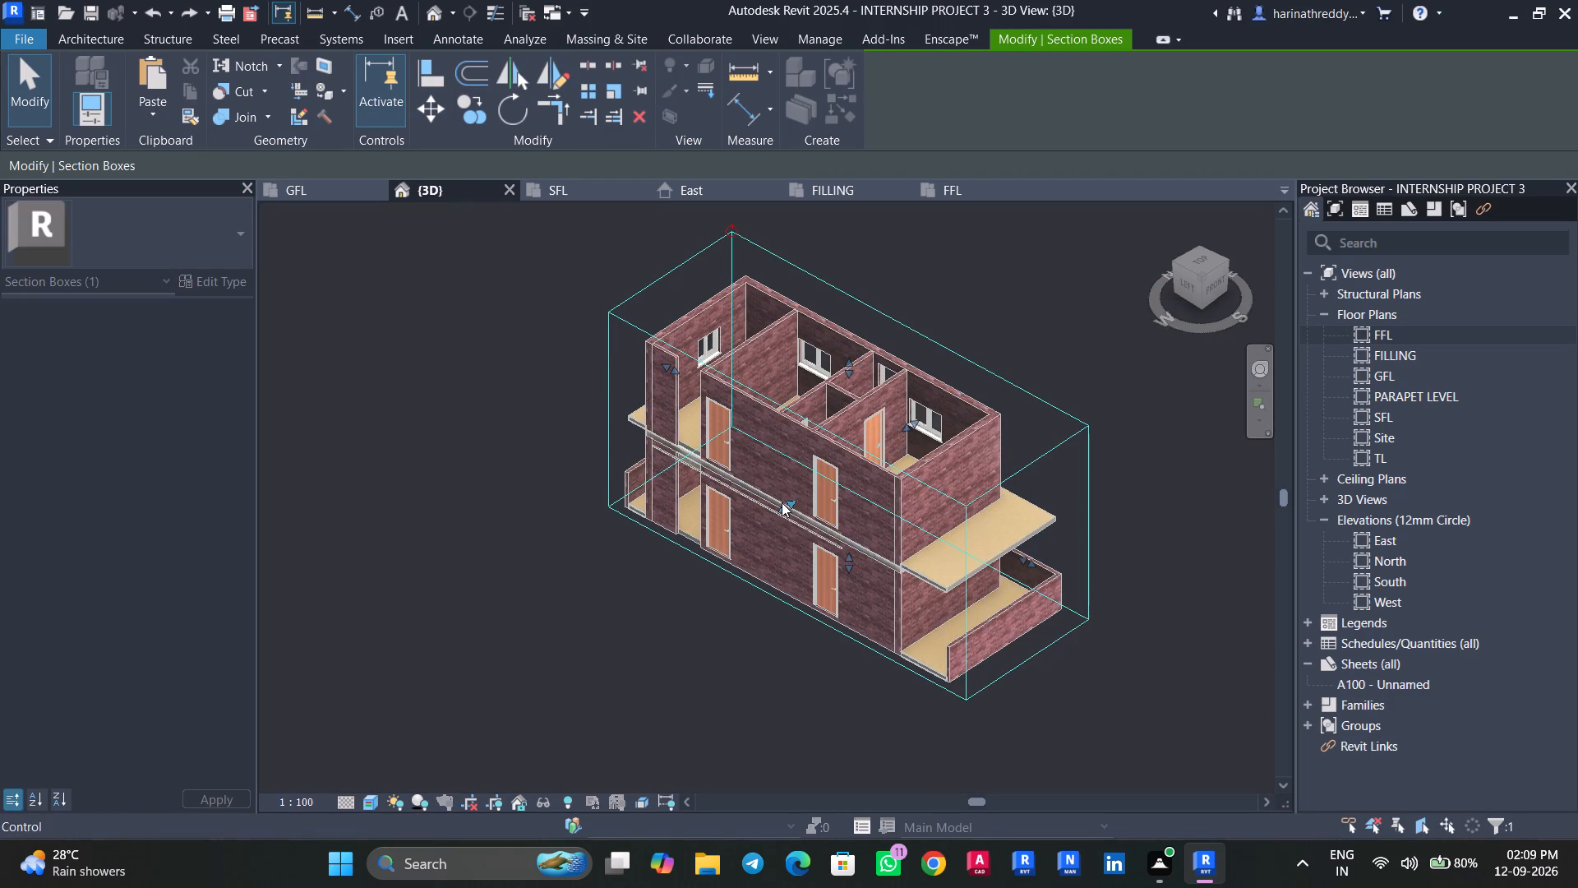
{"action": "left_click_drag", "start_coordinate": [782, 502], "coordinate": [807, 501]}
{"action": "scroll", "coordinate": [779, 613], "scroll_direction": "up", "scroll_amount": 3}
{"action": "middle_click_drag", "start_coordinate": [786, 613], "coordinate": [886, 551], "text": "shift"}
{"action": "left_click_drag", "start_coordinate": [865, 426], "coordinate": [839, 488]}
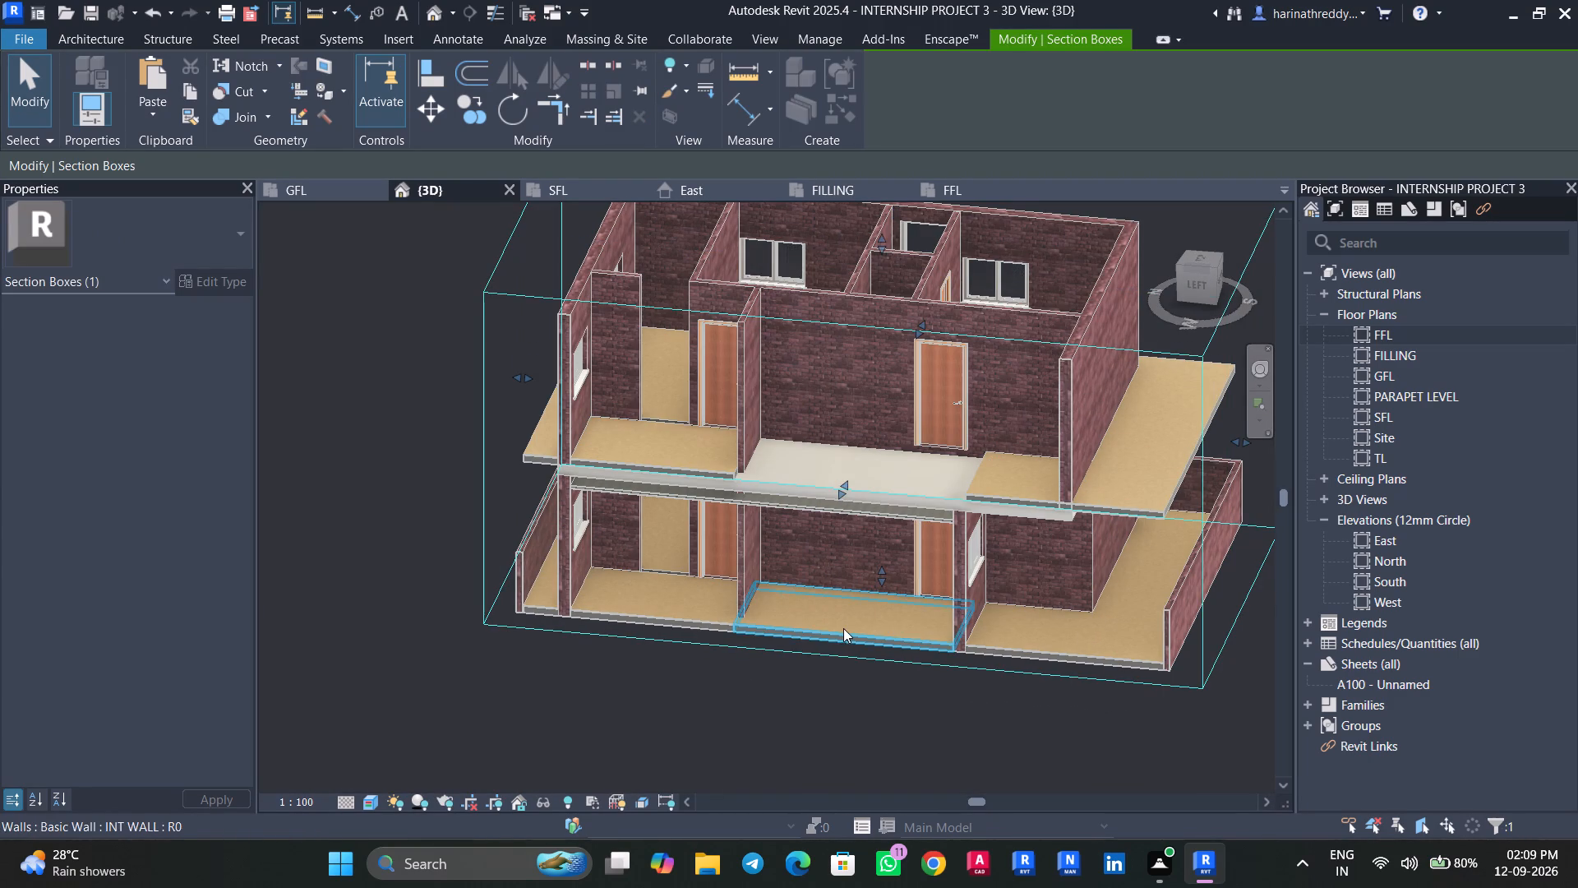
Copy the ground-floor HALL FLOORING floor and paste it aligned to level FFL.
{"action": "left_click", "coordinate": [843, 628]}
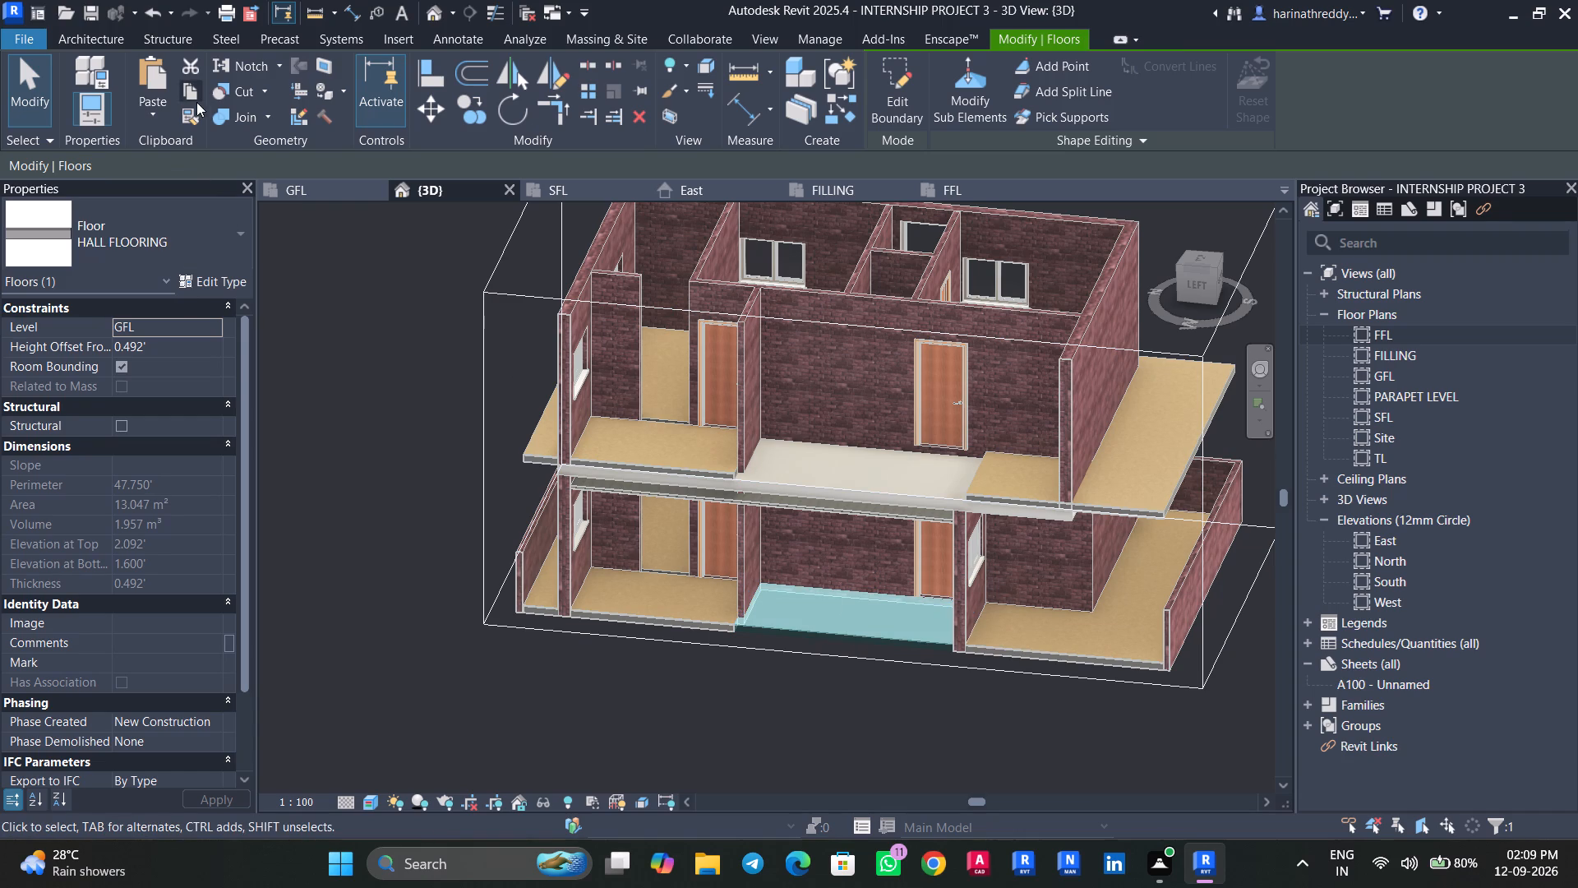
{"action": "left_click", "coordinate": [187, 95]}
{"action": "left_click", "coordinate": [150, 115]}
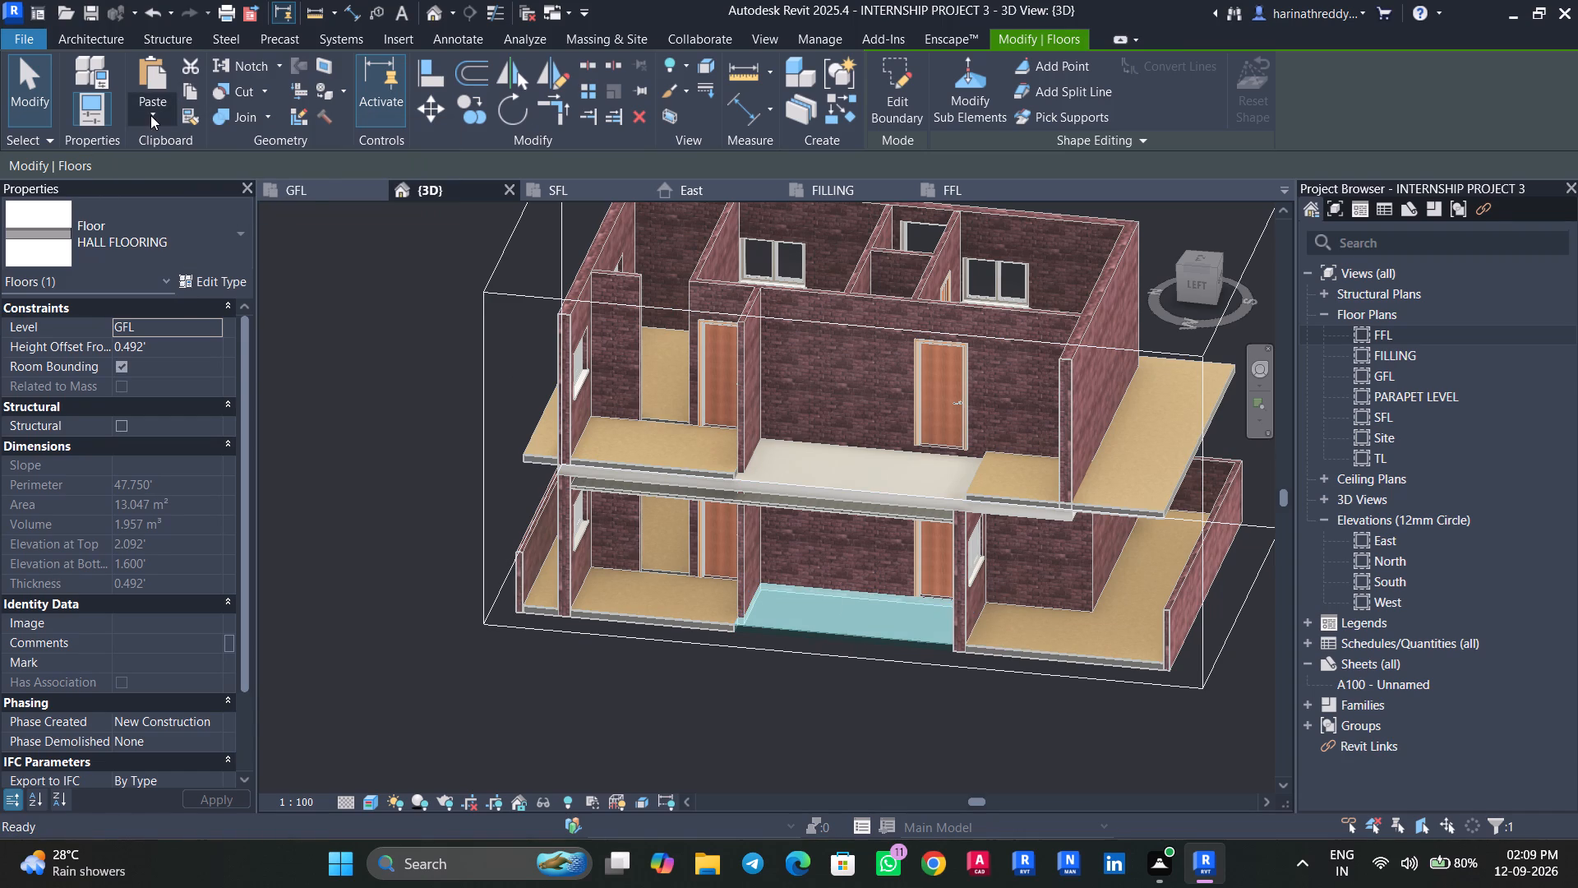
{"action": "left_click", "coordinate": [180, 198]}
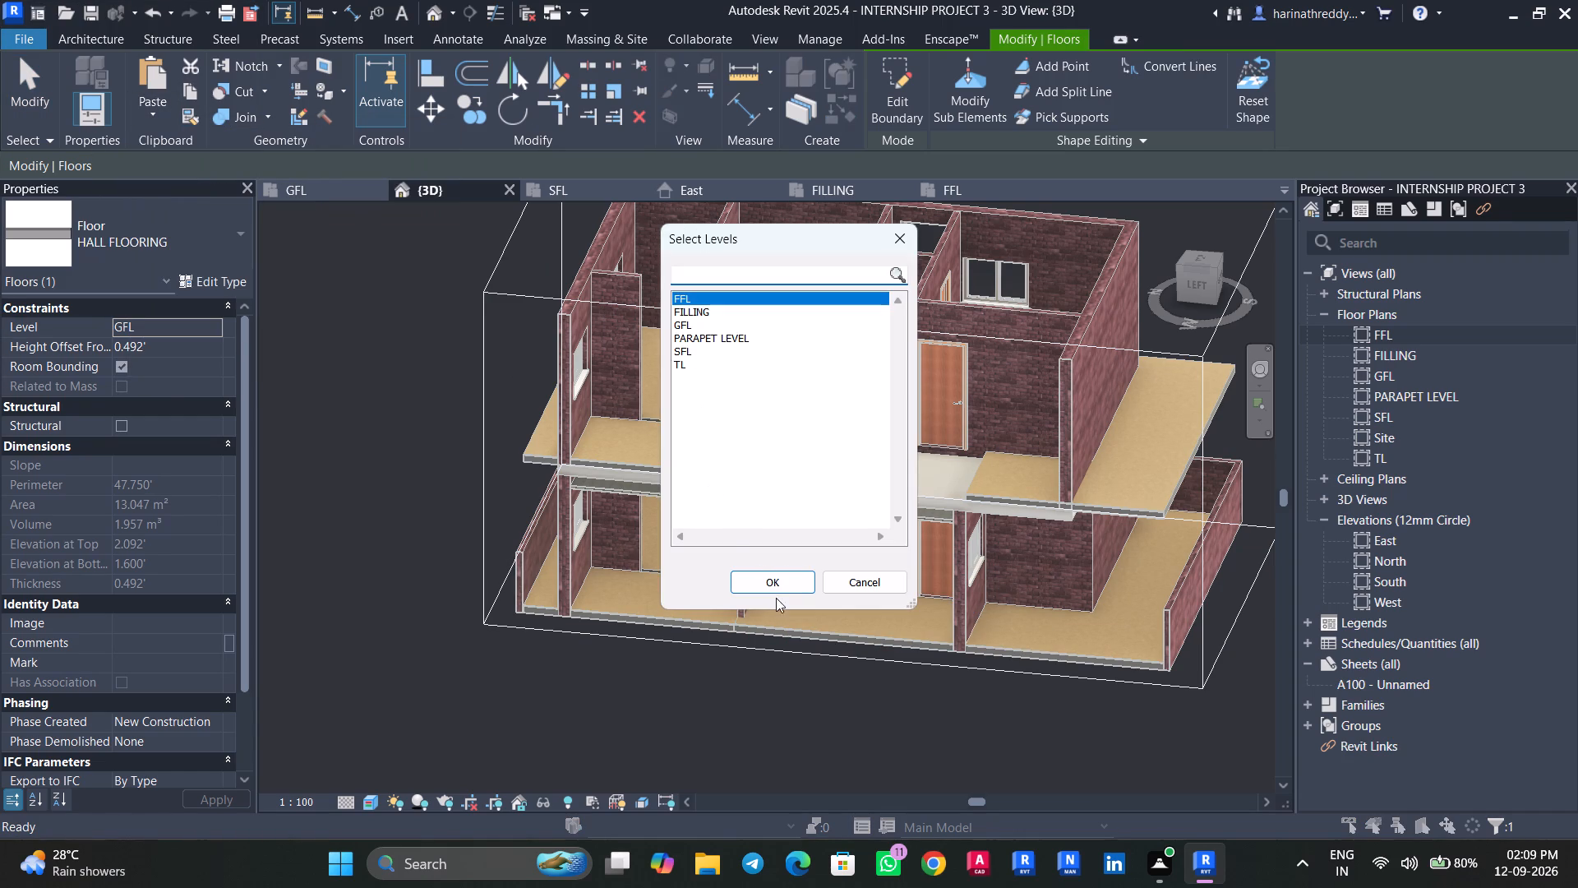
{"action": "left_click", "coordinate": [778, 583]}
{"action": "key", "text": "Escape"}
{"action": "key", "text": "Escape"}
Move the south boundary edge of the FFL HALL FLOORING floor 0.75' outward, attach the walls below and unjoin the conflicting elements.
{"action": "middle_click_drag", "start_coordinate": [694, 677], "coordinate": [762, 774], "text": "shift"}
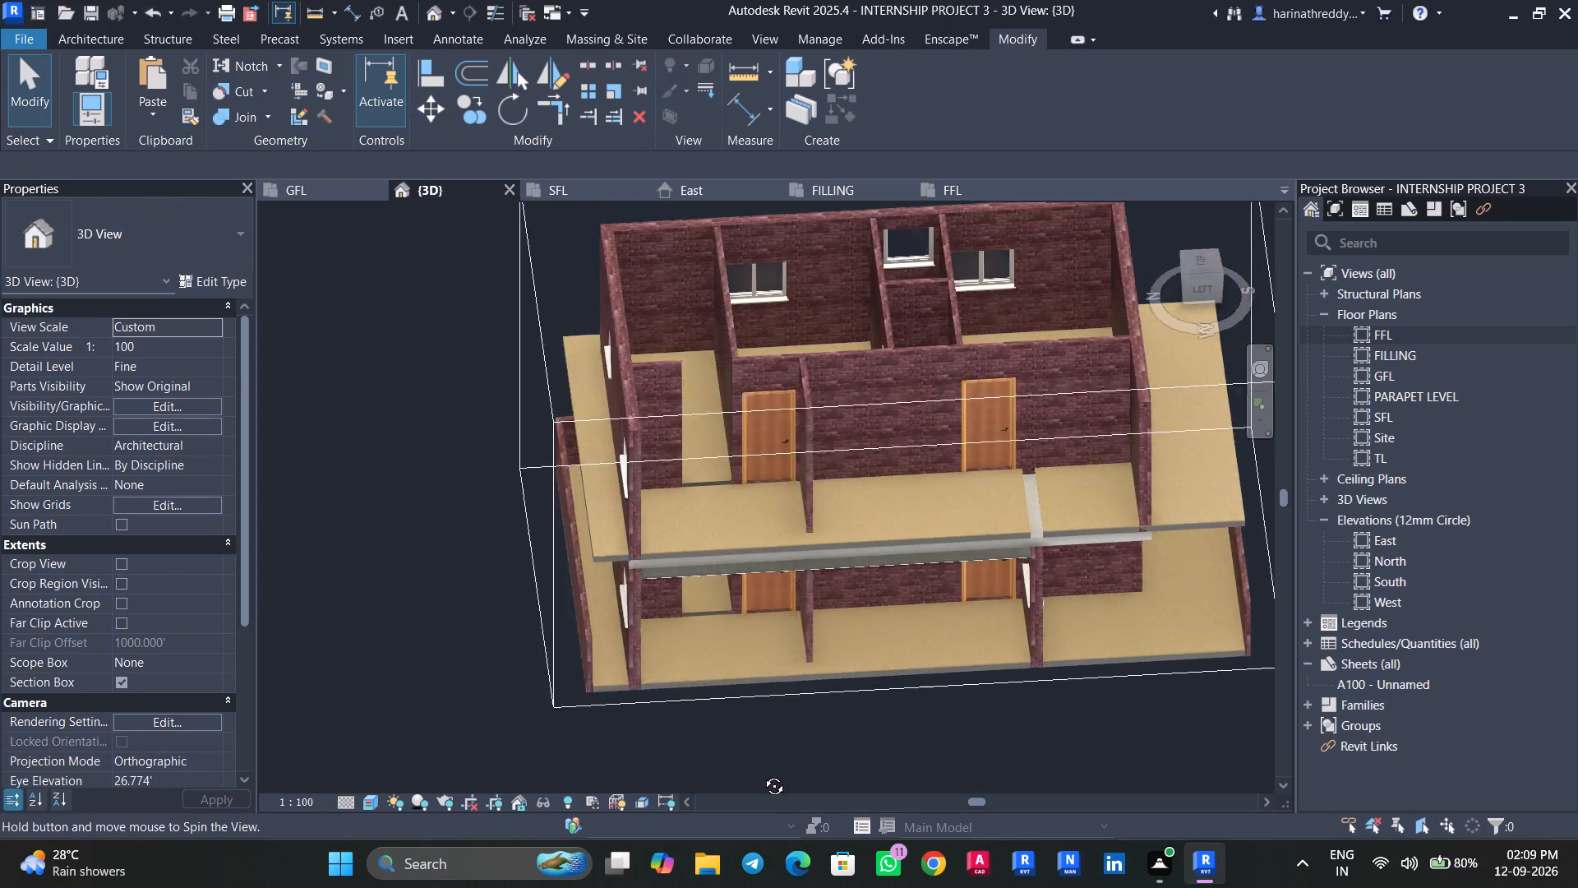
{"action": "middle_click_drag", "start_coordinate": [762, 774], "coordinate": [777, 807], "text": "shift"}
{"action": "middle_click_drag", "start_coordinate": [1042, 537], "coordinate": [1010, 689], "text": "shift"}
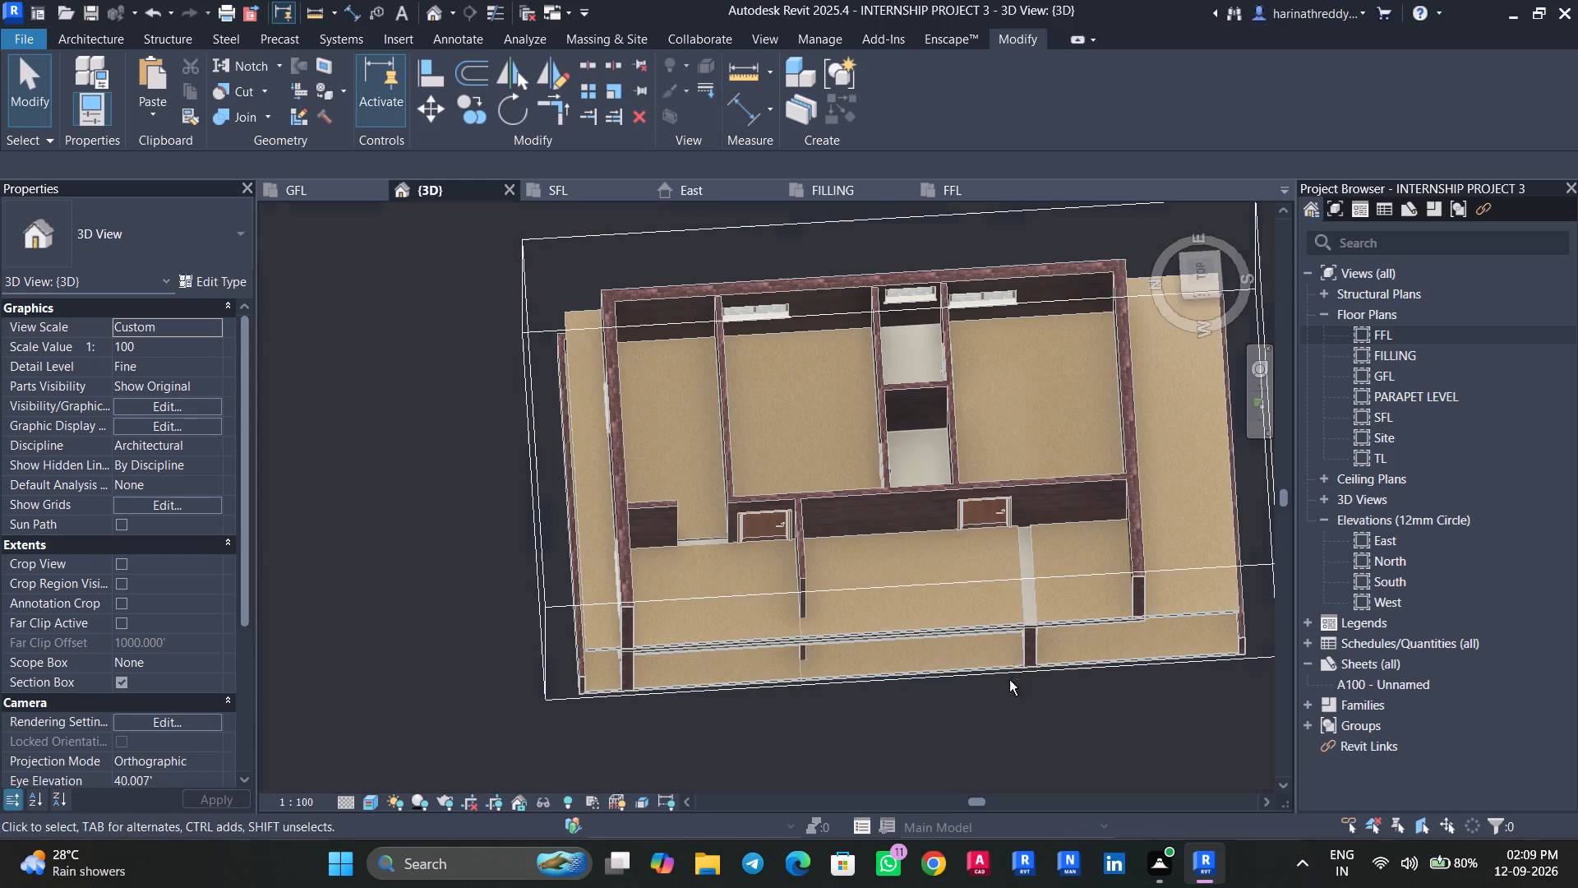
{"action": "left_click", "coordinate": [1017, 633]}
{"action": "left_click", "coordinate": [894, 100]}
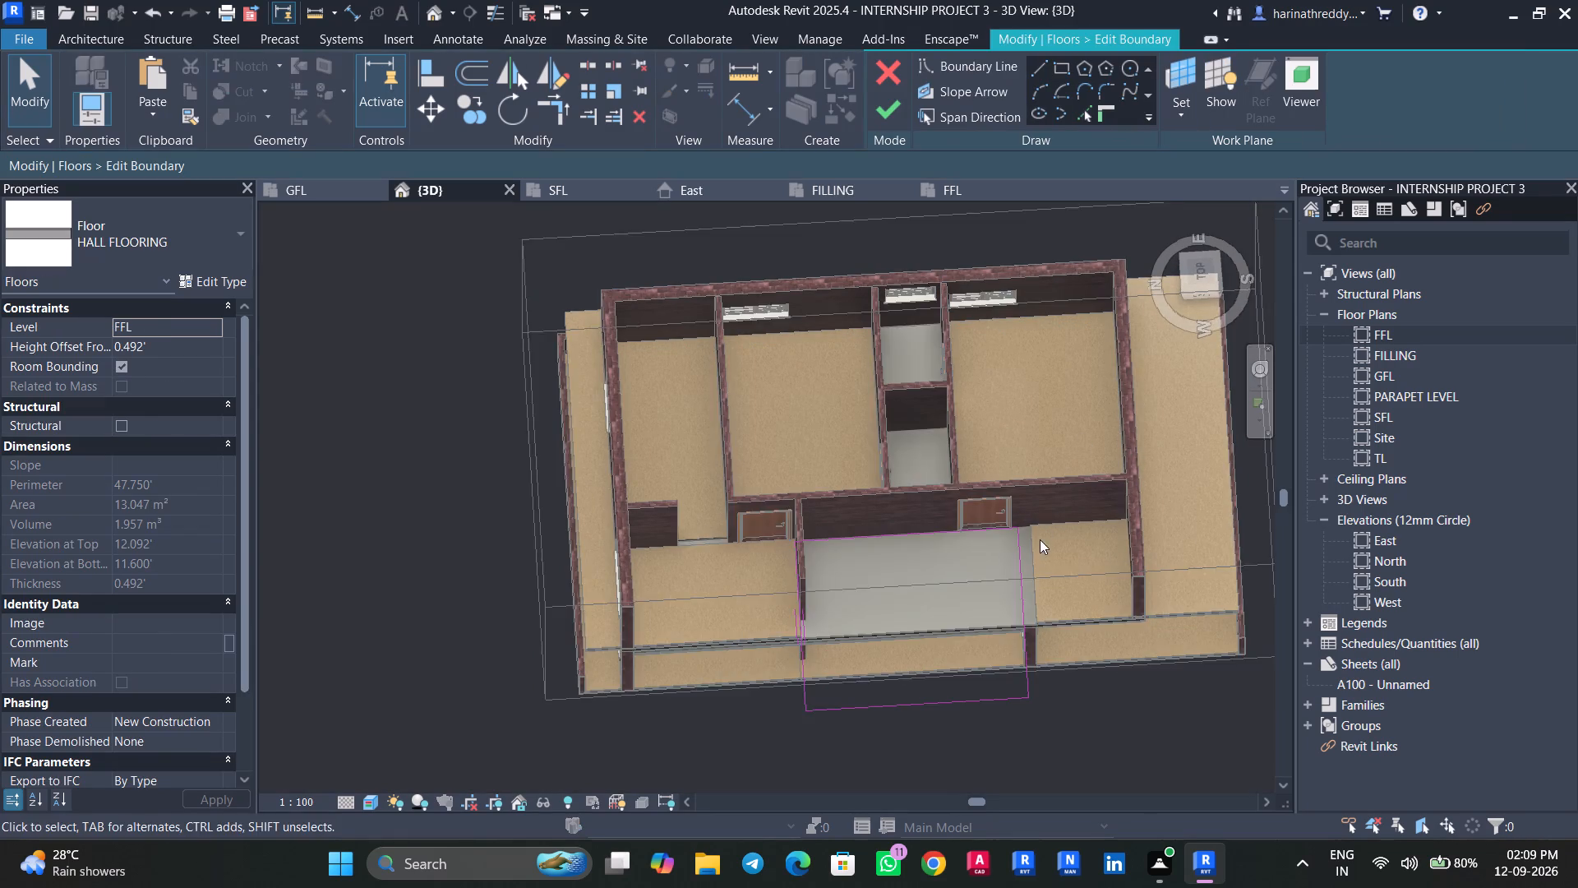
{"action": "scroll", "coordinate": [1036, 545], "scroll_direction": "up", "scroll_amount": 3}
{"action": "scroll", "coordinate": [1036, 545], "scroll_direction": "down", "scroll_amount": 1}
{"action": "scroll", "coordinate": [1036, 545], "scroll_direction": "up", "scroll_amount": 1}
{"action": "left_click_drag", "start_coordinate": [1010, 580], "coordinate": [1031, 585]}
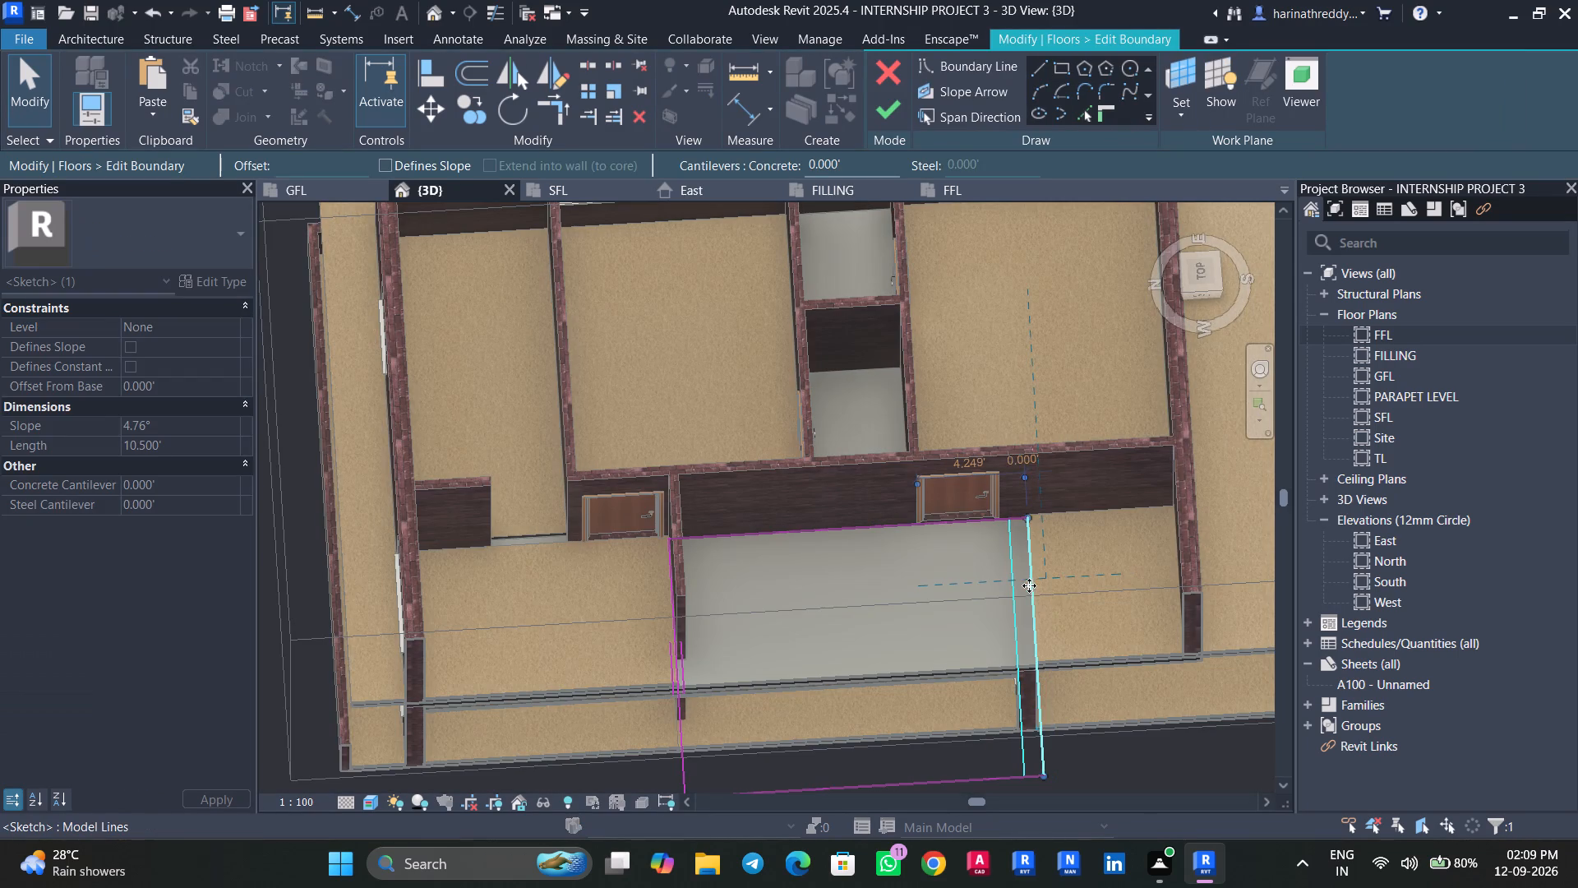
{"action": "middle_click_drag", "start_coordinate": [1013, 564], "coordinate": [1001, 456], "text": "shift"}
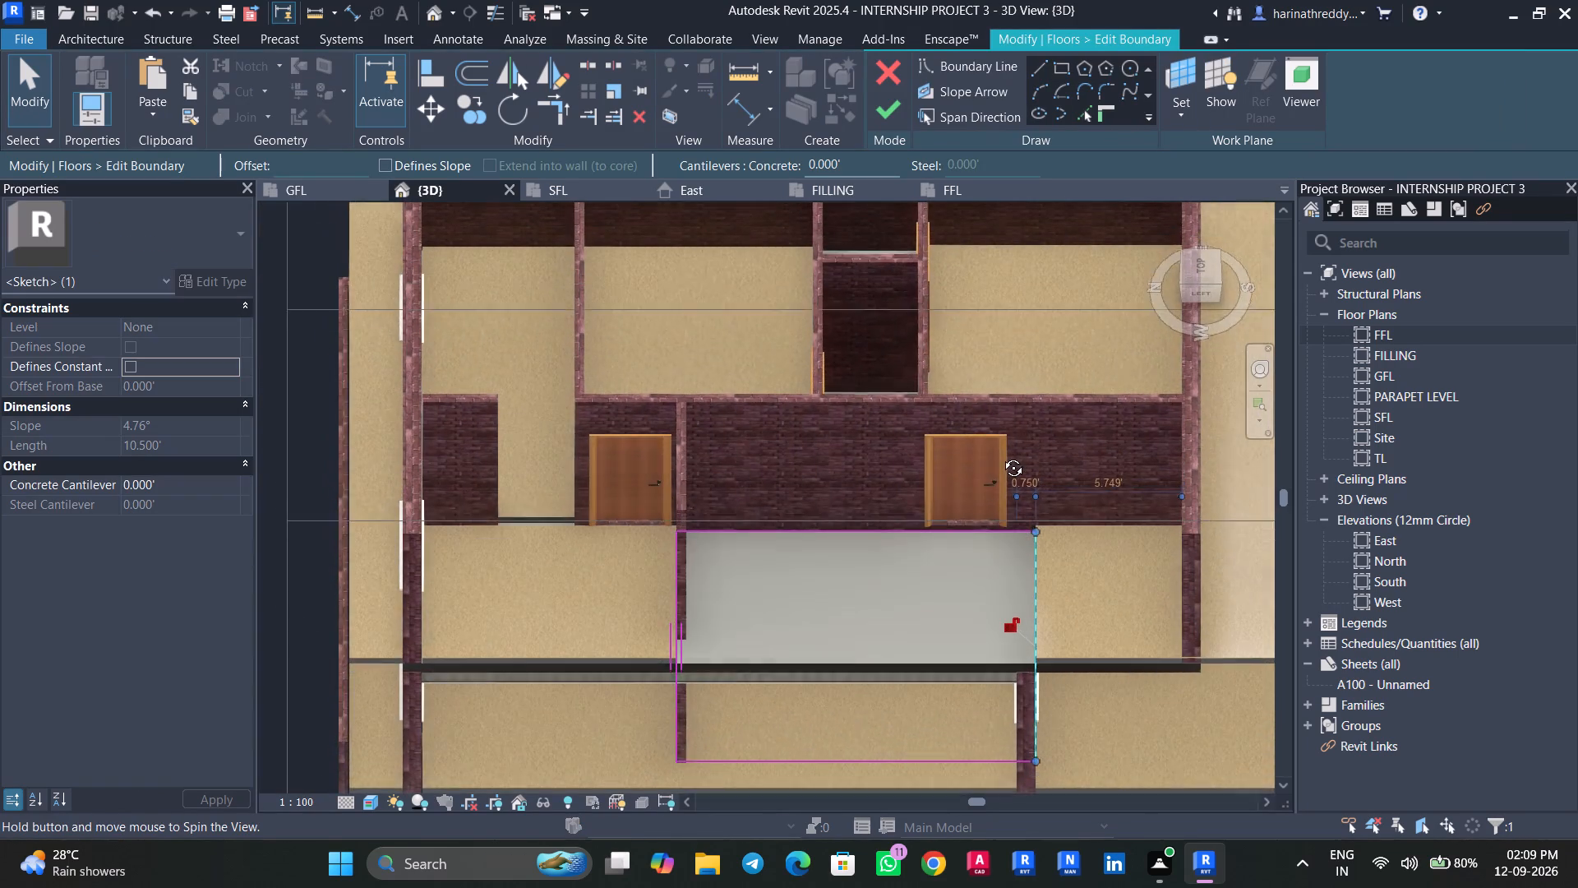
{"action": "middle_click_drag", "start_coordinate": [1001, 456], "coordinate": [1001, 451], "text": "shift"}
{"action": "left_click", "coordinate": [1202, 257]}
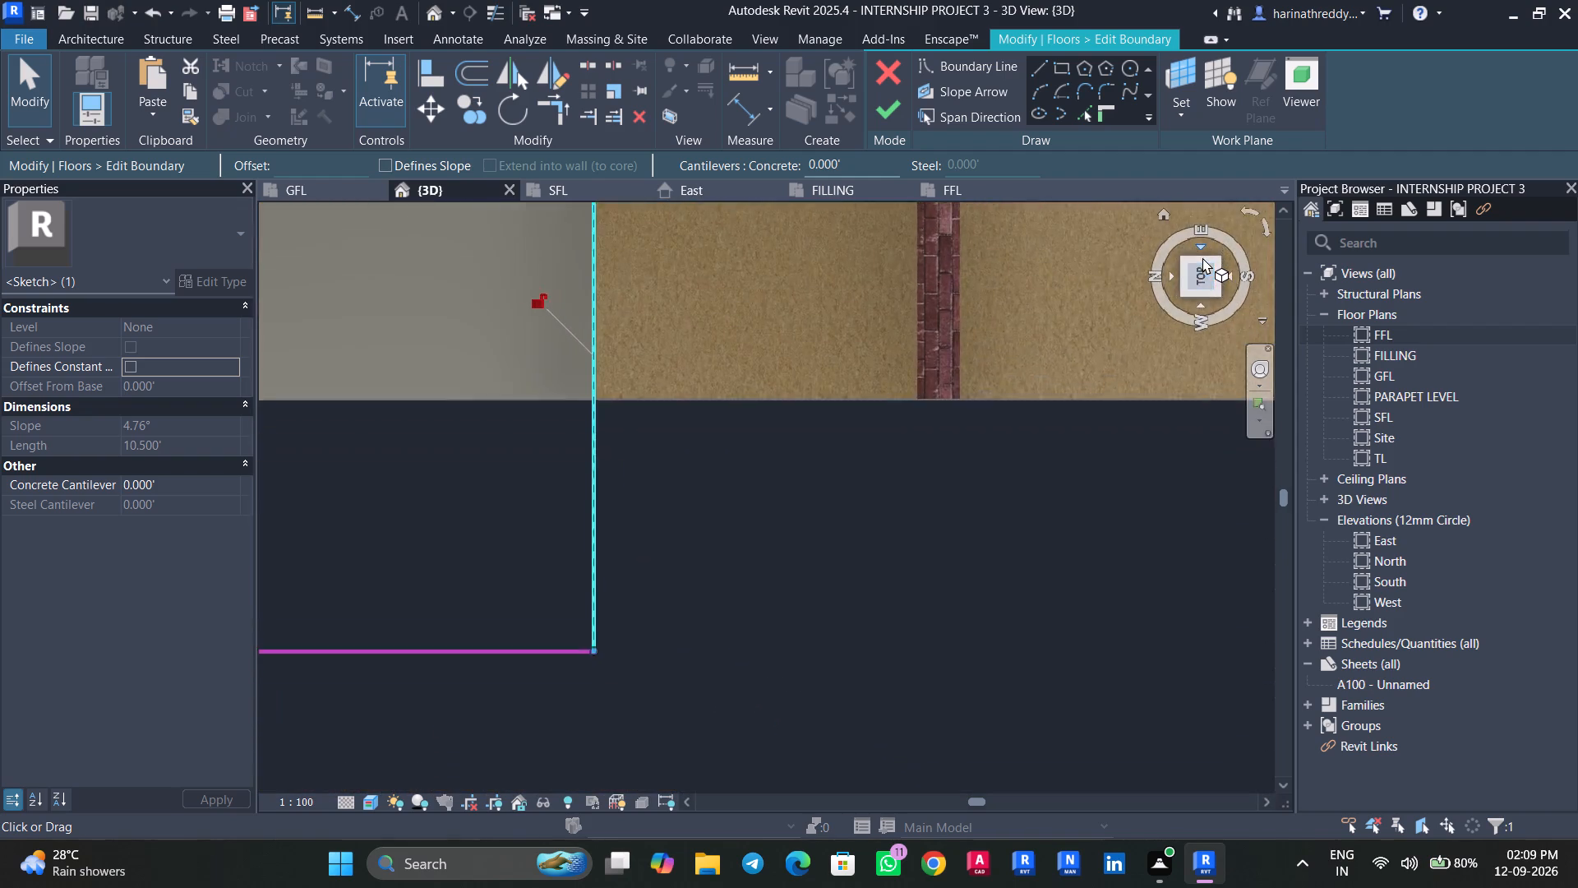
{"action": "scroll", "coordinate": [918, 506], "scroll_direction": "down", "scroll_amount": 5}
{"action": "middle_click_drag", "start_coordinate": [944, 633], "coordinate": [977, 316], "text": "shift"}
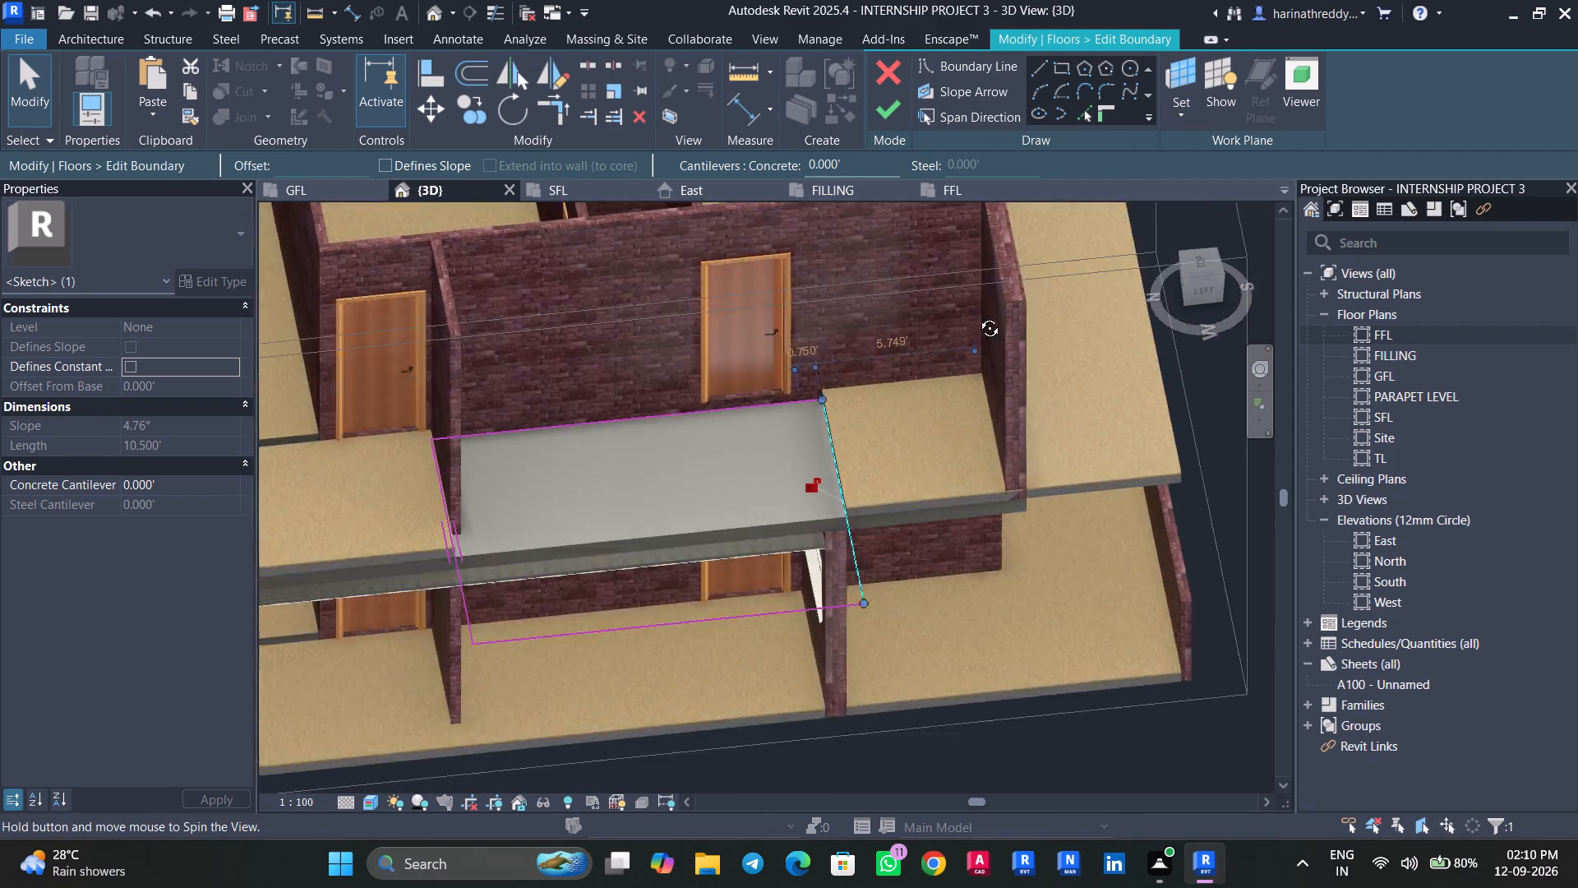
{"action": "middle_click_drag", "start_coordinate": [977, 316], "coordinate": [812, 279], "text": "shift"}
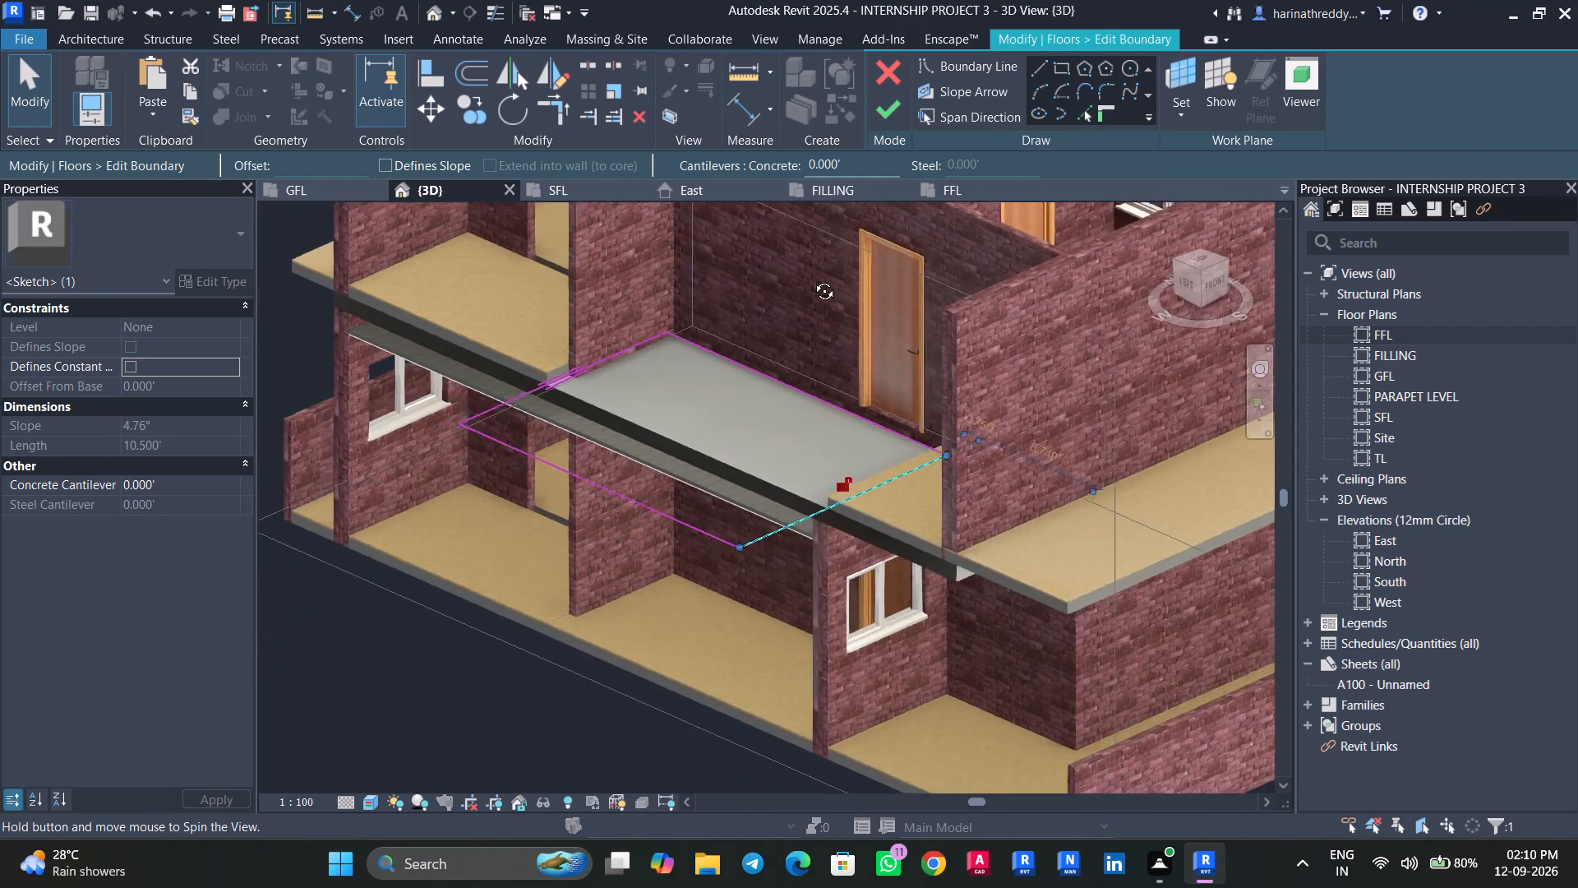
{"action": "middle_click_drag", "start_coordinate": [812, 279], "coordinate": [862, 292], "text": "shift"}
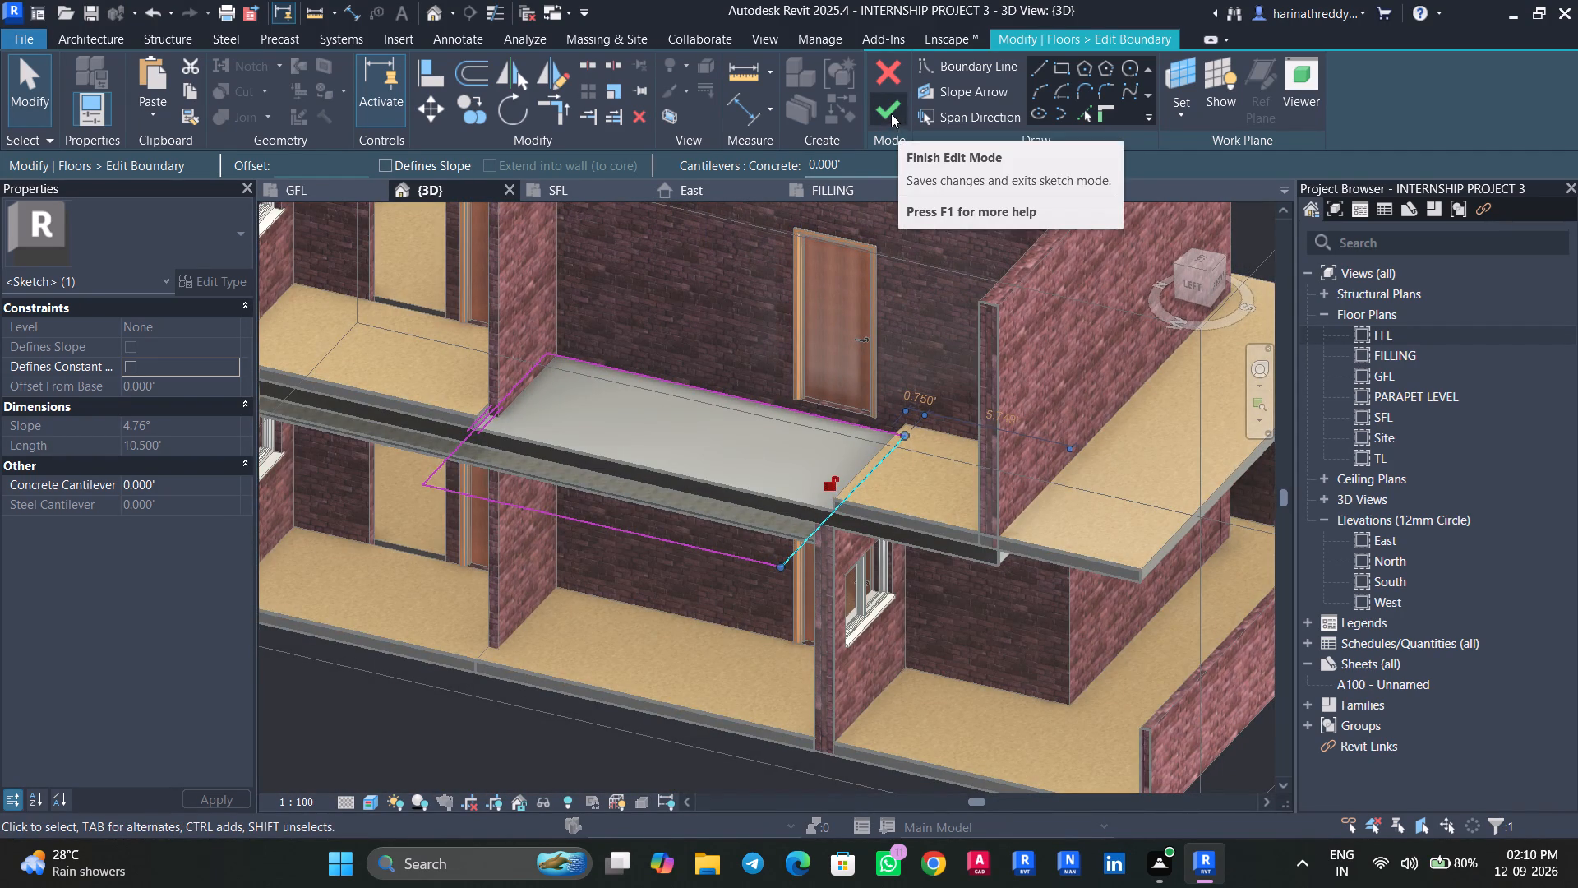
{"action": "middle_click_drag", "start_coordinate": [893, 134], "coordinate": [905, 141], "text": "shift"}
{"action": "left_click", "coordinate": [886, 116]}
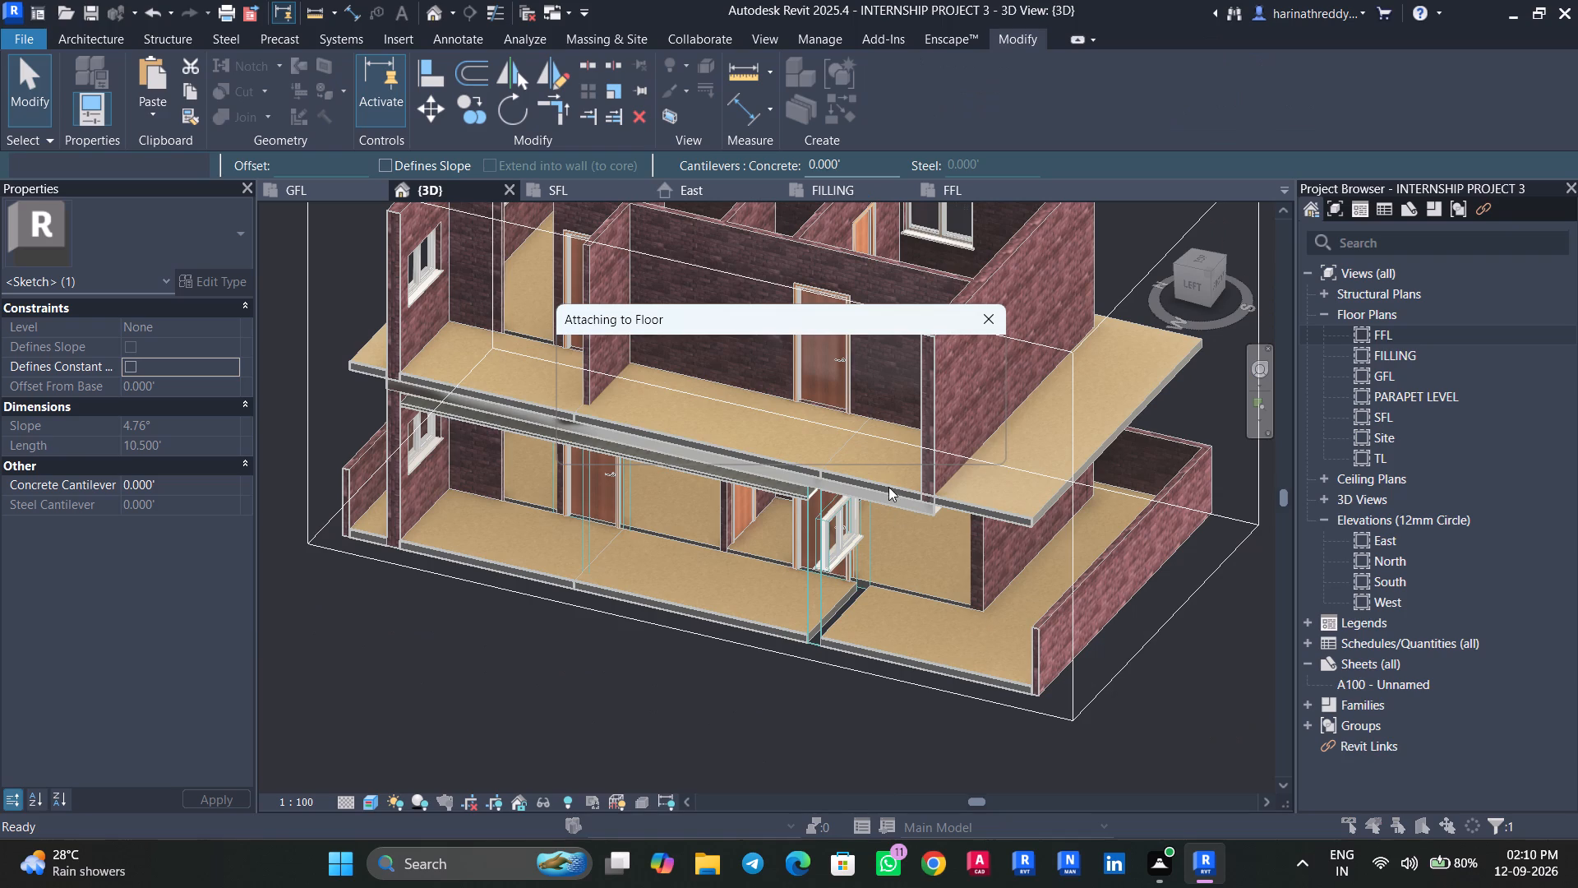
{"action": "left_click", "coordinate": [860, 442]}
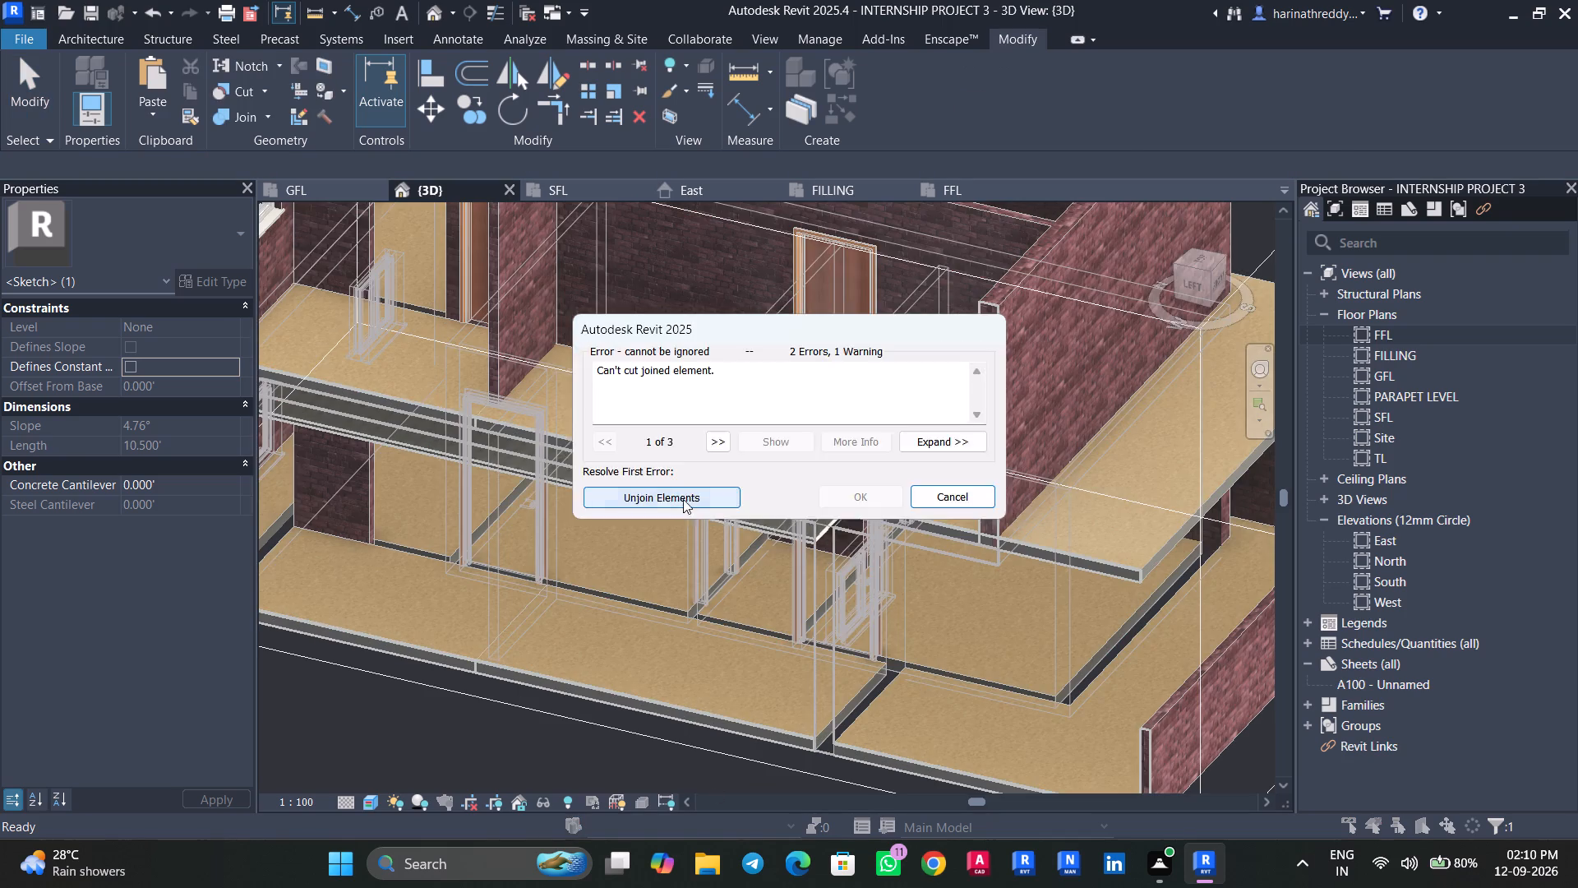
{"action": "left_click", "coordinate": [683, 499]}
Examine the extended FFL hall floor and its junction with the walls from several angles.
{"action": "left_click", "coordinate": [590, 749]}
{"action": "middle_click_drag", "start_coordinate": [583, 747], "coordinate": [680, 770], "text": "shift"}
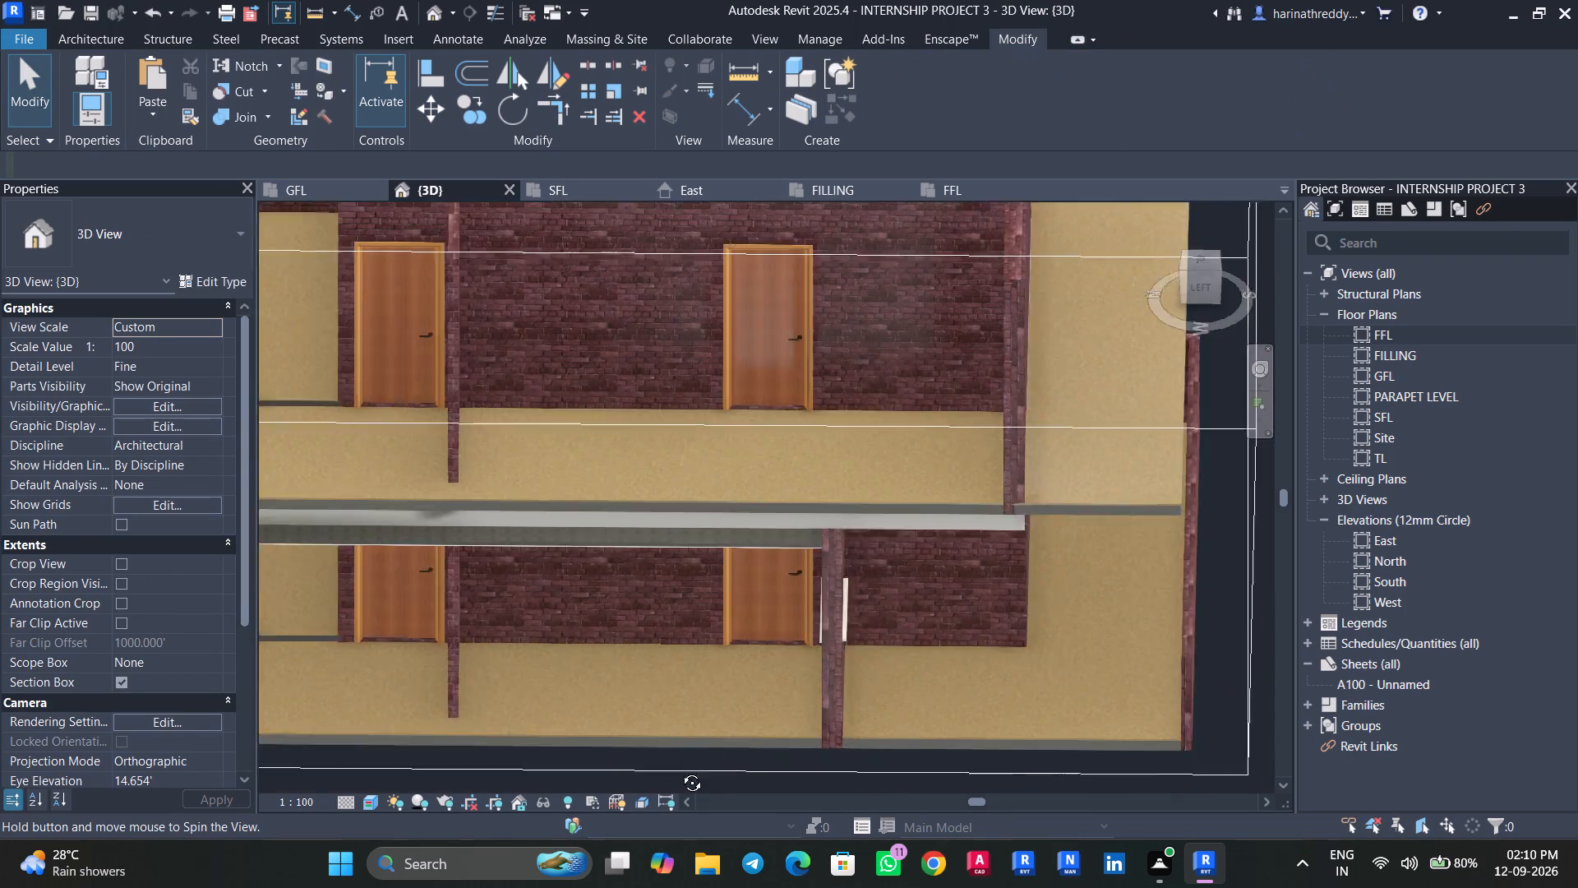
{"action": "middle_click_drag", "start_coordinate": [680, 770], "coordinate": [729, 695], "text": "shift"}
{"action": "middle_click_drag", "start_coordinate": [751, 760], "coordinate": [750, 745], "text": "shift"}
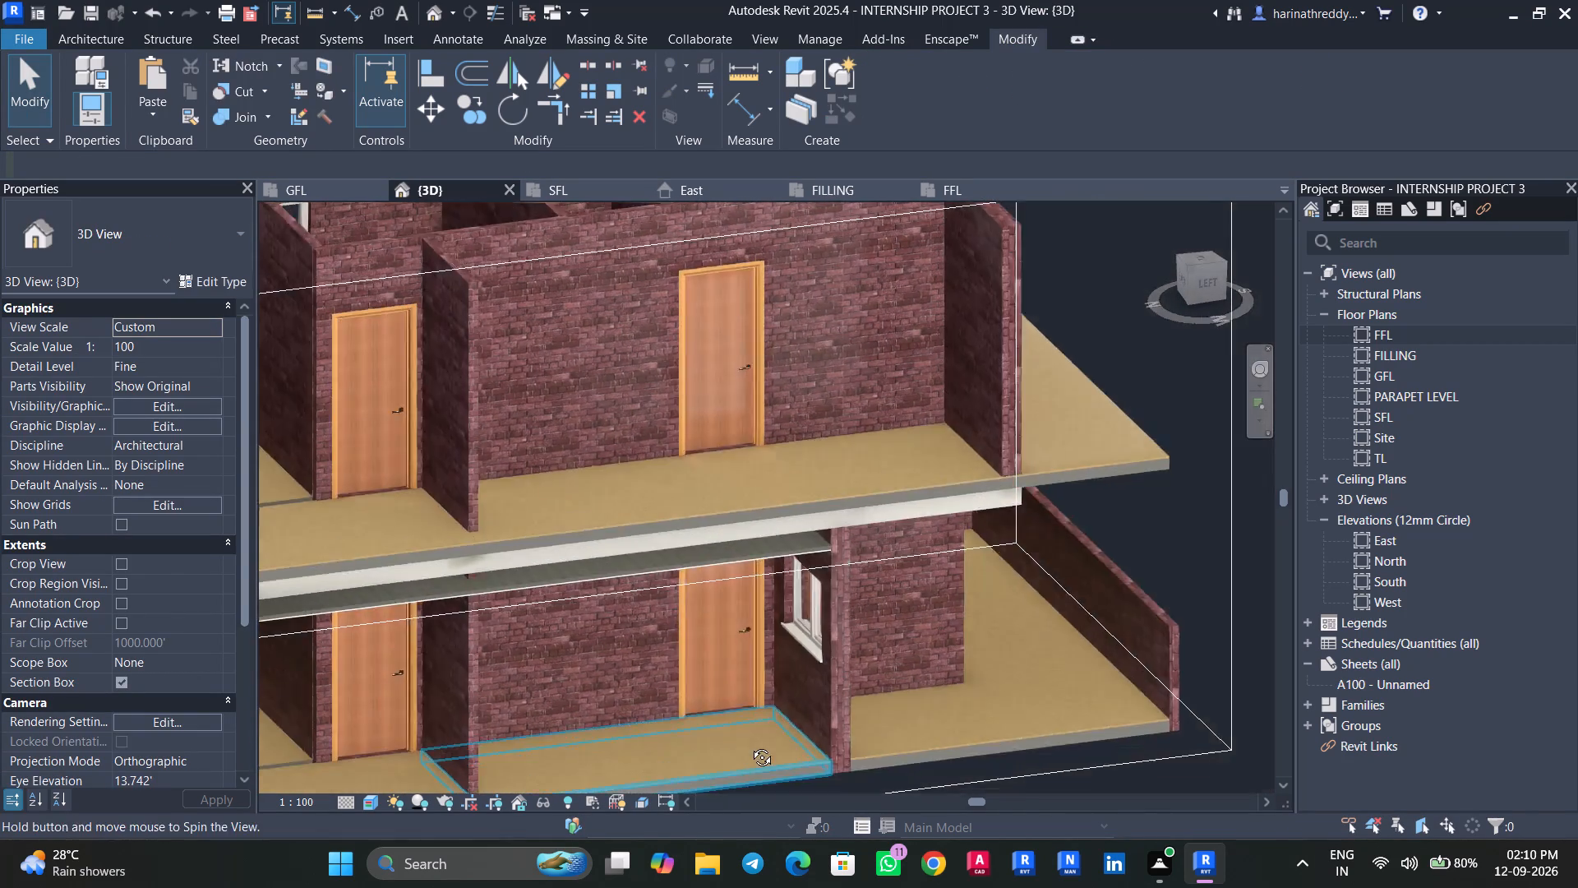
{"action": "middle_click_drag", "start_coordinate": [750, 745], "coordinate": [745, 733], "text": "shift"}
{"action": "left_click", "coordinate": [740, 761]}
{"action": "middle_click_drag", "start_coordinate": [739, 761], "coordinate": [587, 776]}
{"action": "key", "text": "Escape"}
{"action": "left_click", "coordinate": [746, 532]}
{"action": "key", "text": "Escape"}
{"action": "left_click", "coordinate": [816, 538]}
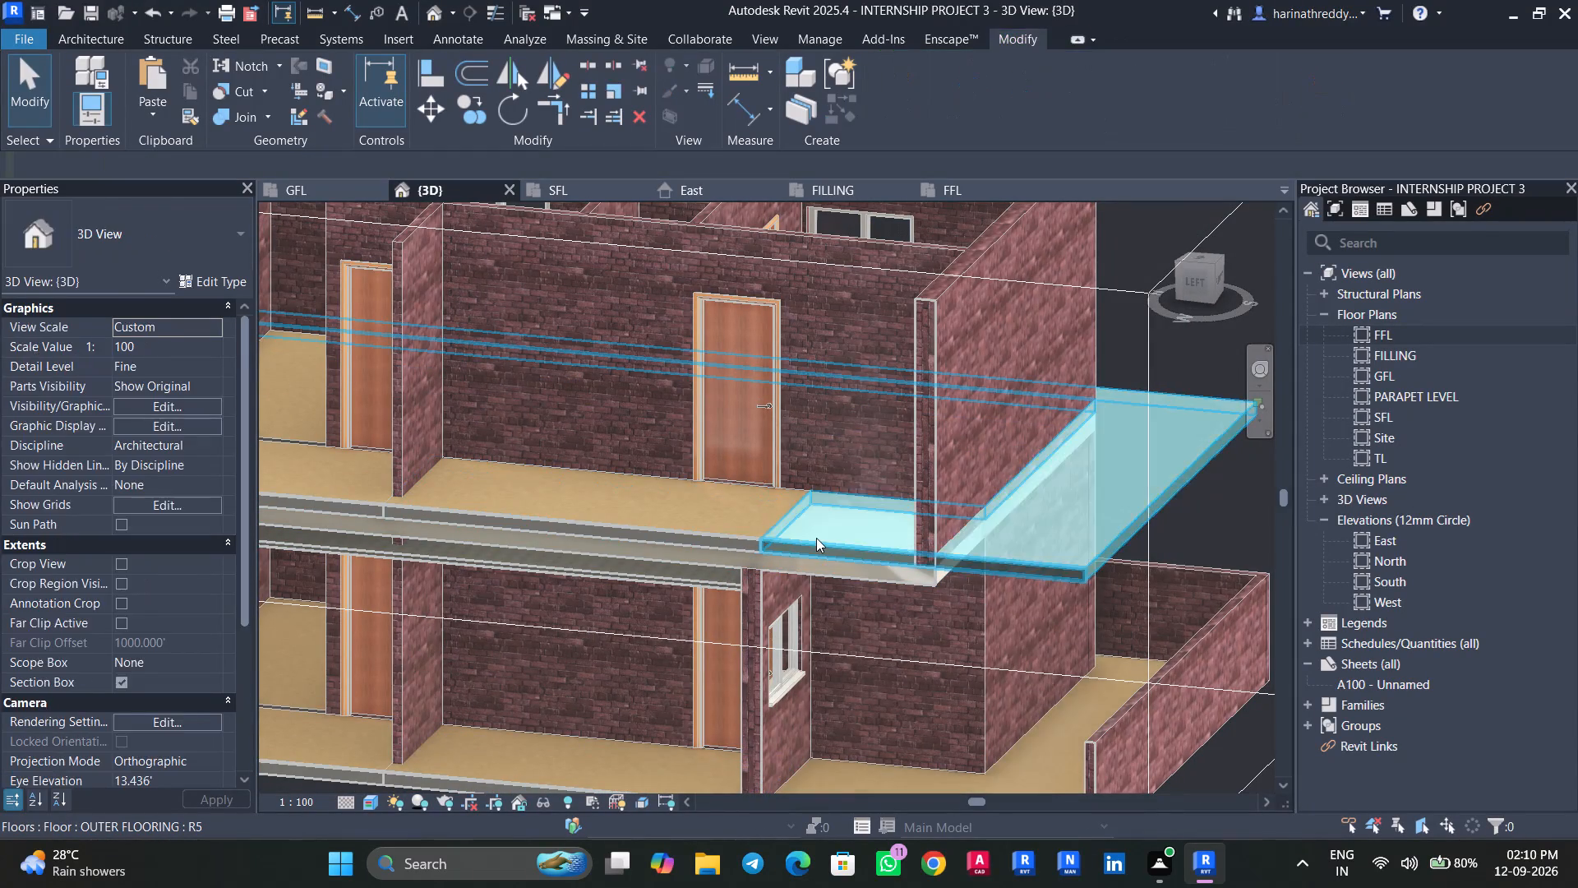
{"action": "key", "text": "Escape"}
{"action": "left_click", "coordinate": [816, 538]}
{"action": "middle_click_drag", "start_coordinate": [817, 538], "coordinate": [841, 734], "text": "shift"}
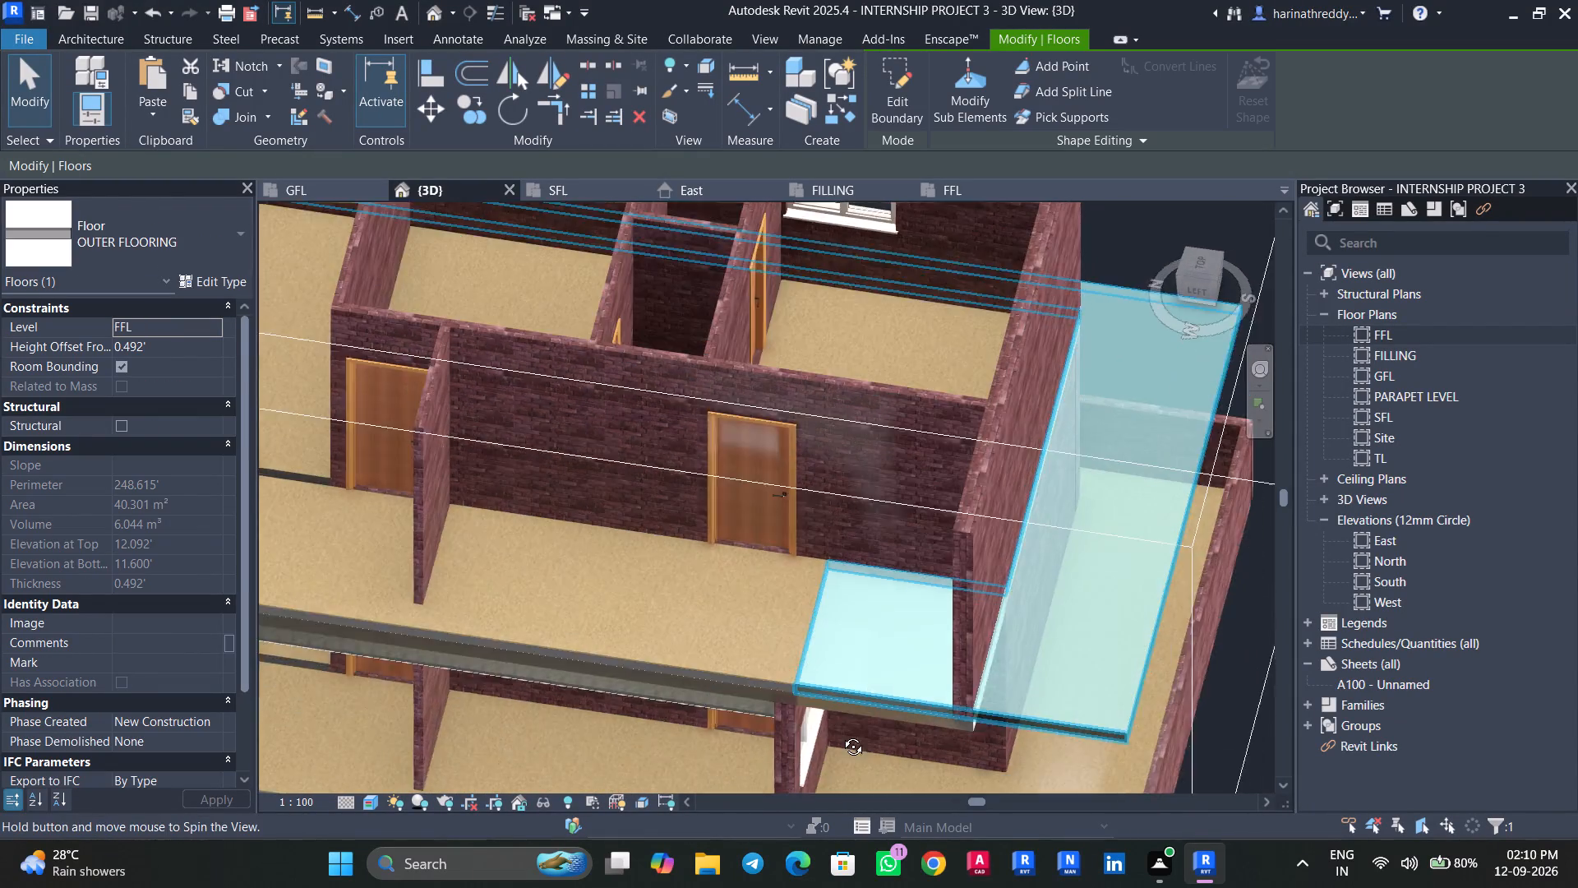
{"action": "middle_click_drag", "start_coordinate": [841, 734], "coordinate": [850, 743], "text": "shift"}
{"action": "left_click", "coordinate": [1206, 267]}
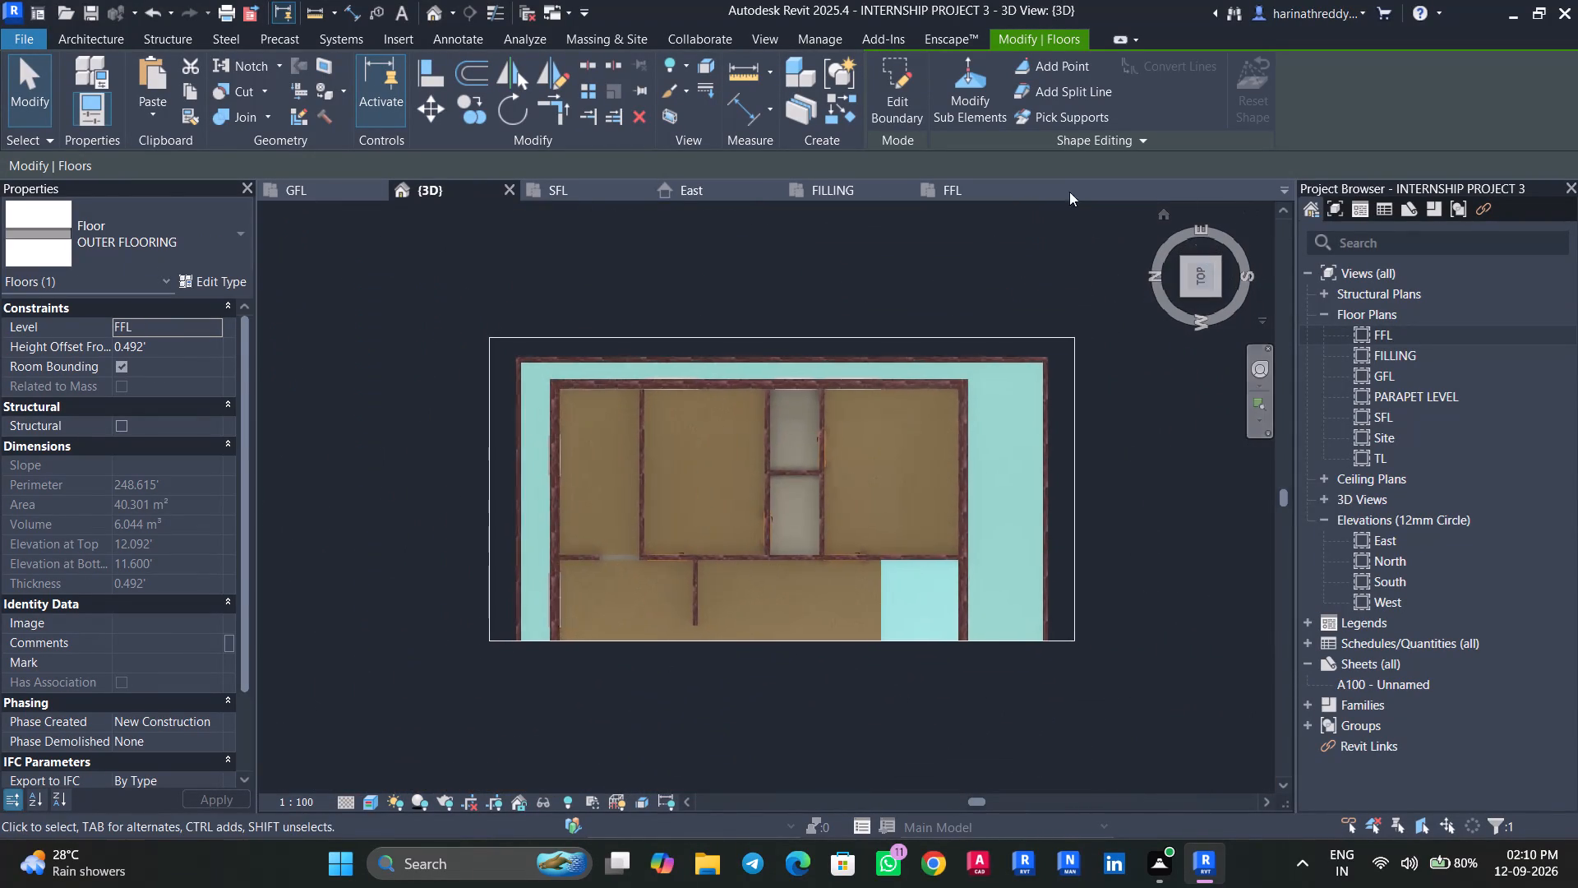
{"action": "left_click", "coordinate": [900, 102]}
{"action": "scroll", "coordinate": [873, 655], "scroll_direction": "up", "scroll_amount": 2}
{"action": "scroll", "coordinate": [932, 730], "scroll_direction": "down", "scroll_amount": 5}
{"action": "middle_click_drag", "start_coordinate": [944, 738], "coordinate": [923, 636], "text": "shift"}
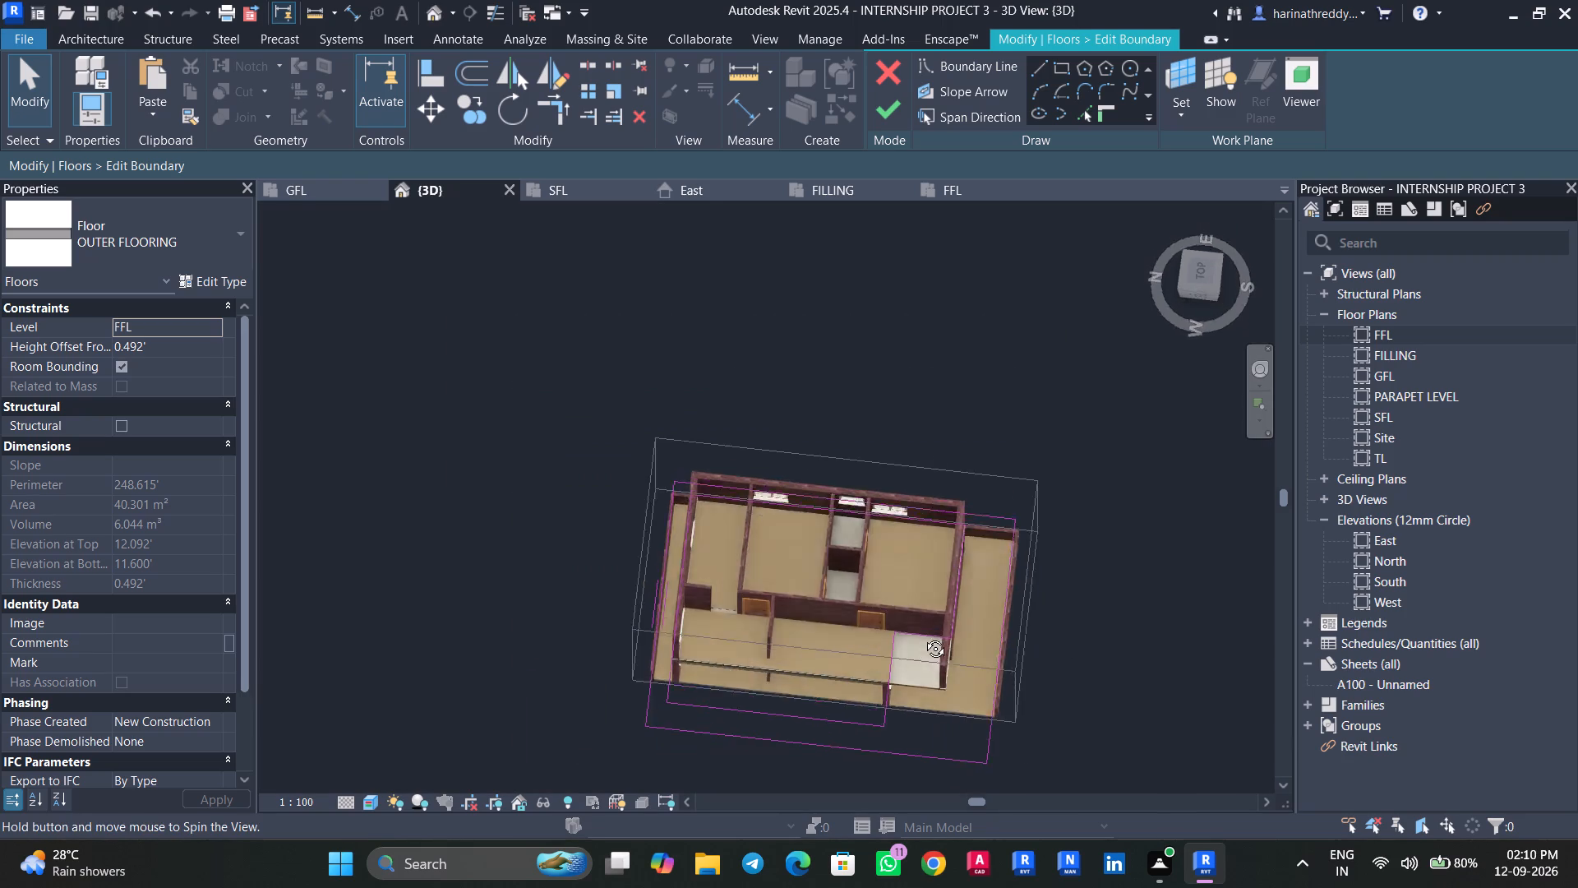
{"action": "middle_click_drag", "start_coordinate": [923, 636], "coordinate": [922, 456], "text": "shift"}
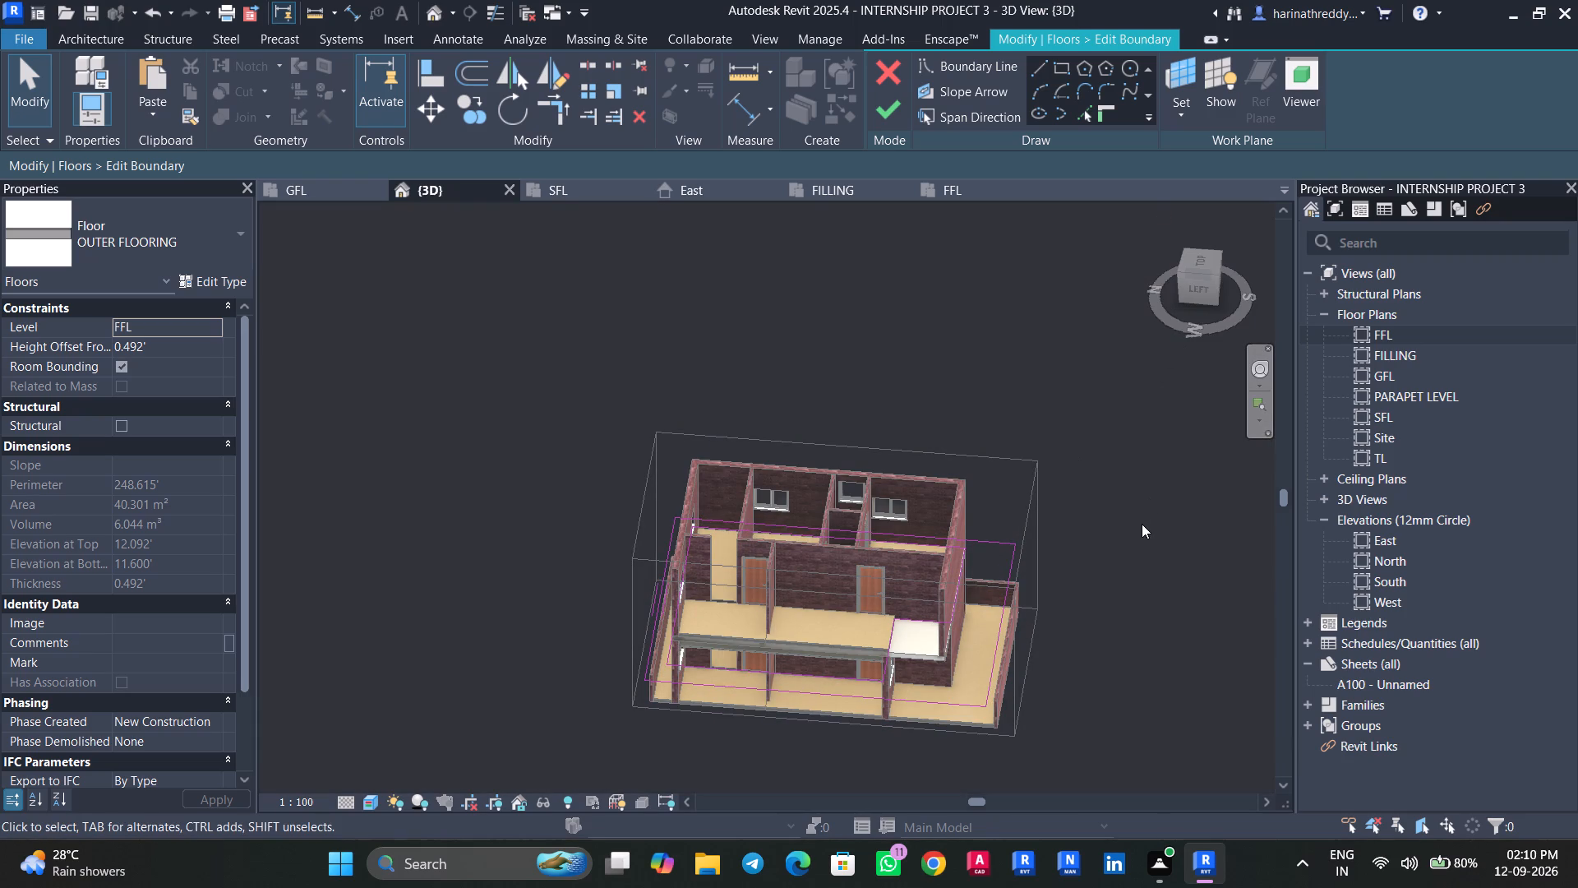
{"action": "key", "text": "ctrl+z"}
Delete the OUTER FLOORING floor at level FFL.
{"action": "left_click", "coordinate": [978, 589]}
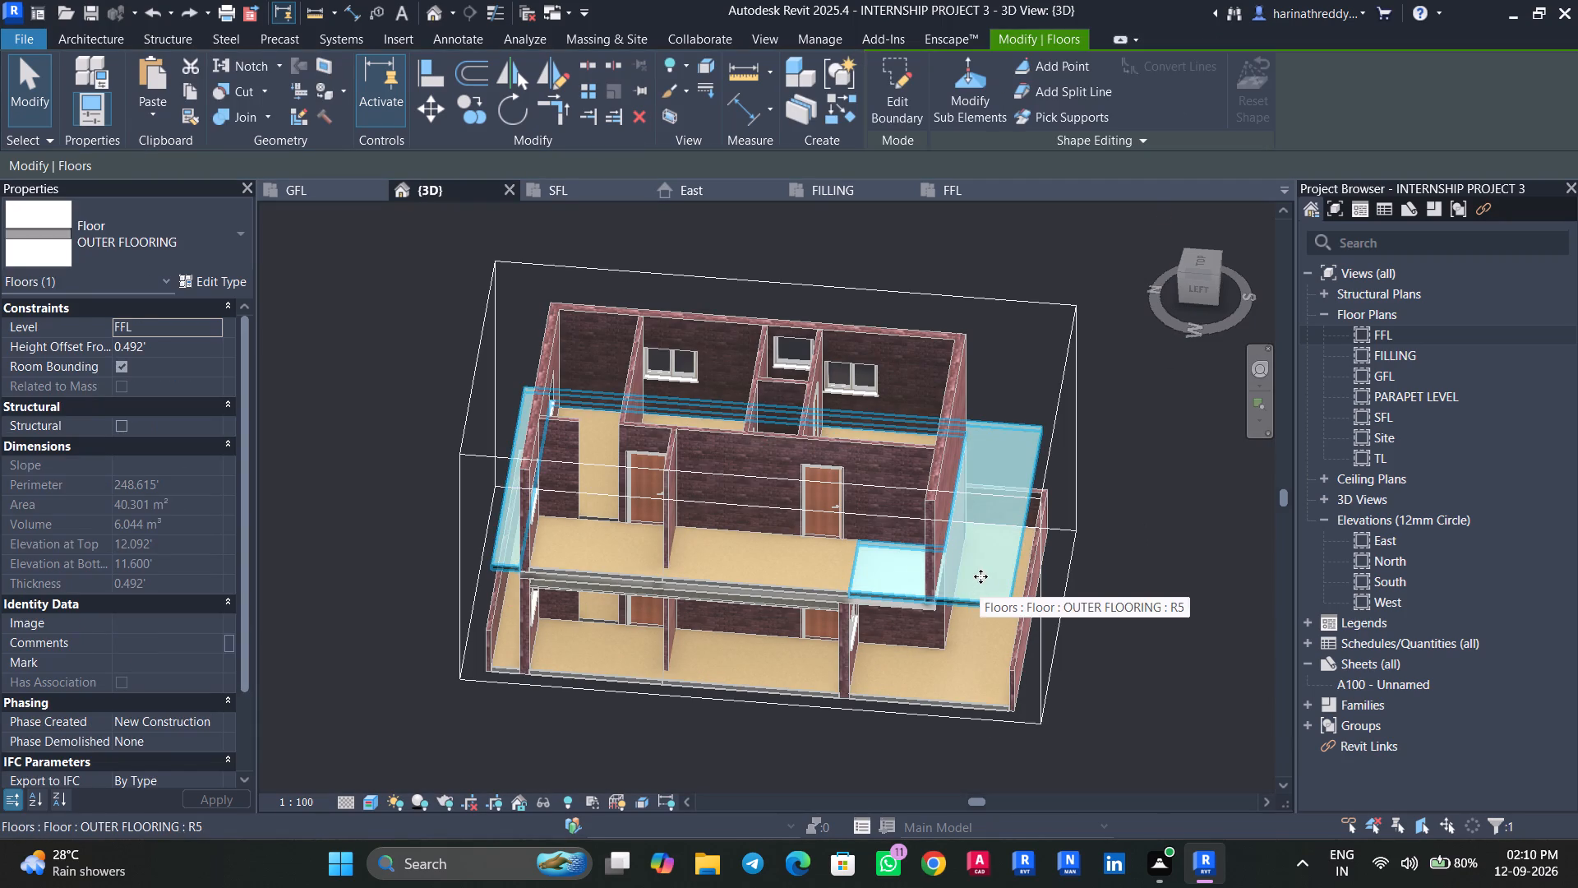
{"action": "key", "text": "Delete"}
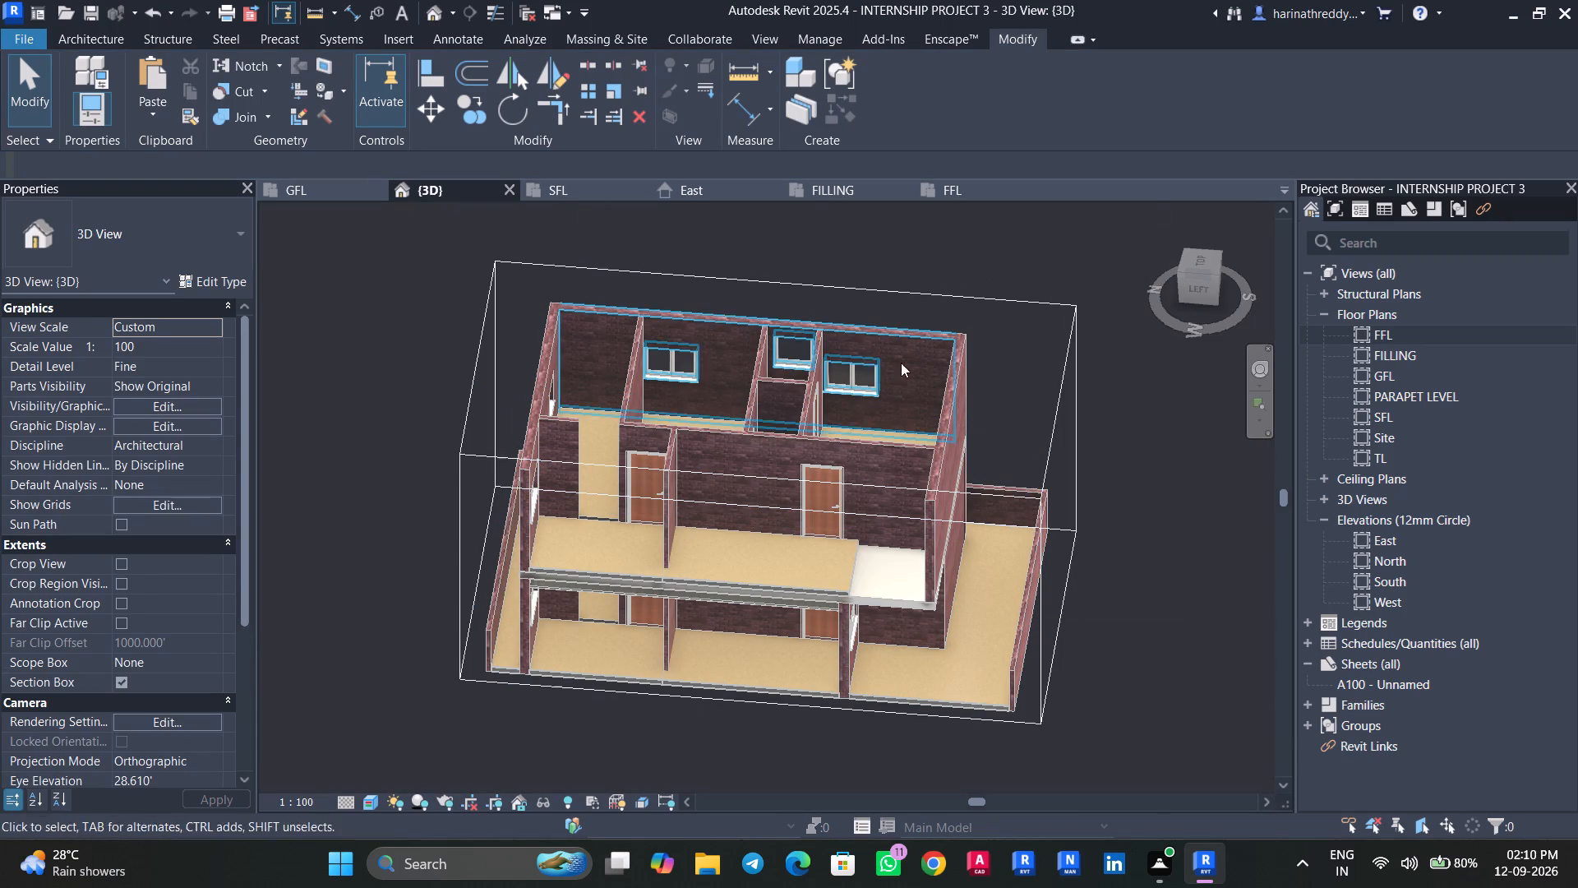
Extend the FFL HALL FLOORING boundary's south edge about 5.75' to the exterior wall, attach the walls below and unjoin the conflicting elements.
{"action": "left_click", "coordinate": [854, 562]}
{"action": "scroll", "coordinate": [847, 568], "scroll_direction": "up", "scroll_amount": 3}
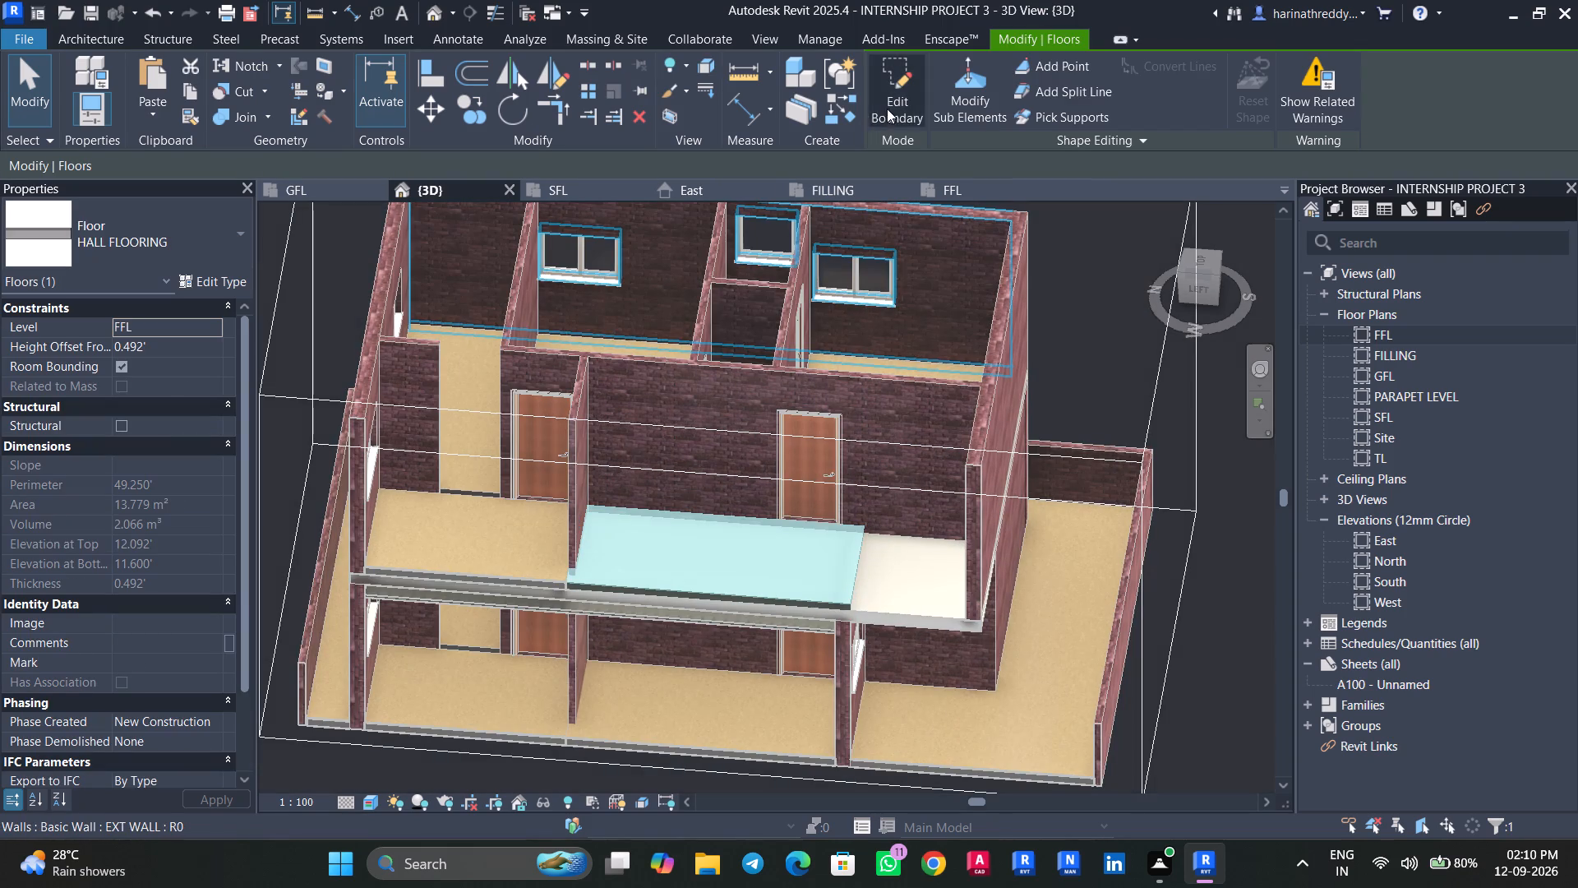
{"action": "left_click", "coordinate": [888, 107]}
{"action": "left_click", "coordinate": [857, 571]}
{"action": "left_click_drag", "start_coordinate": [852, 571], "coordinate": [921, 585]}
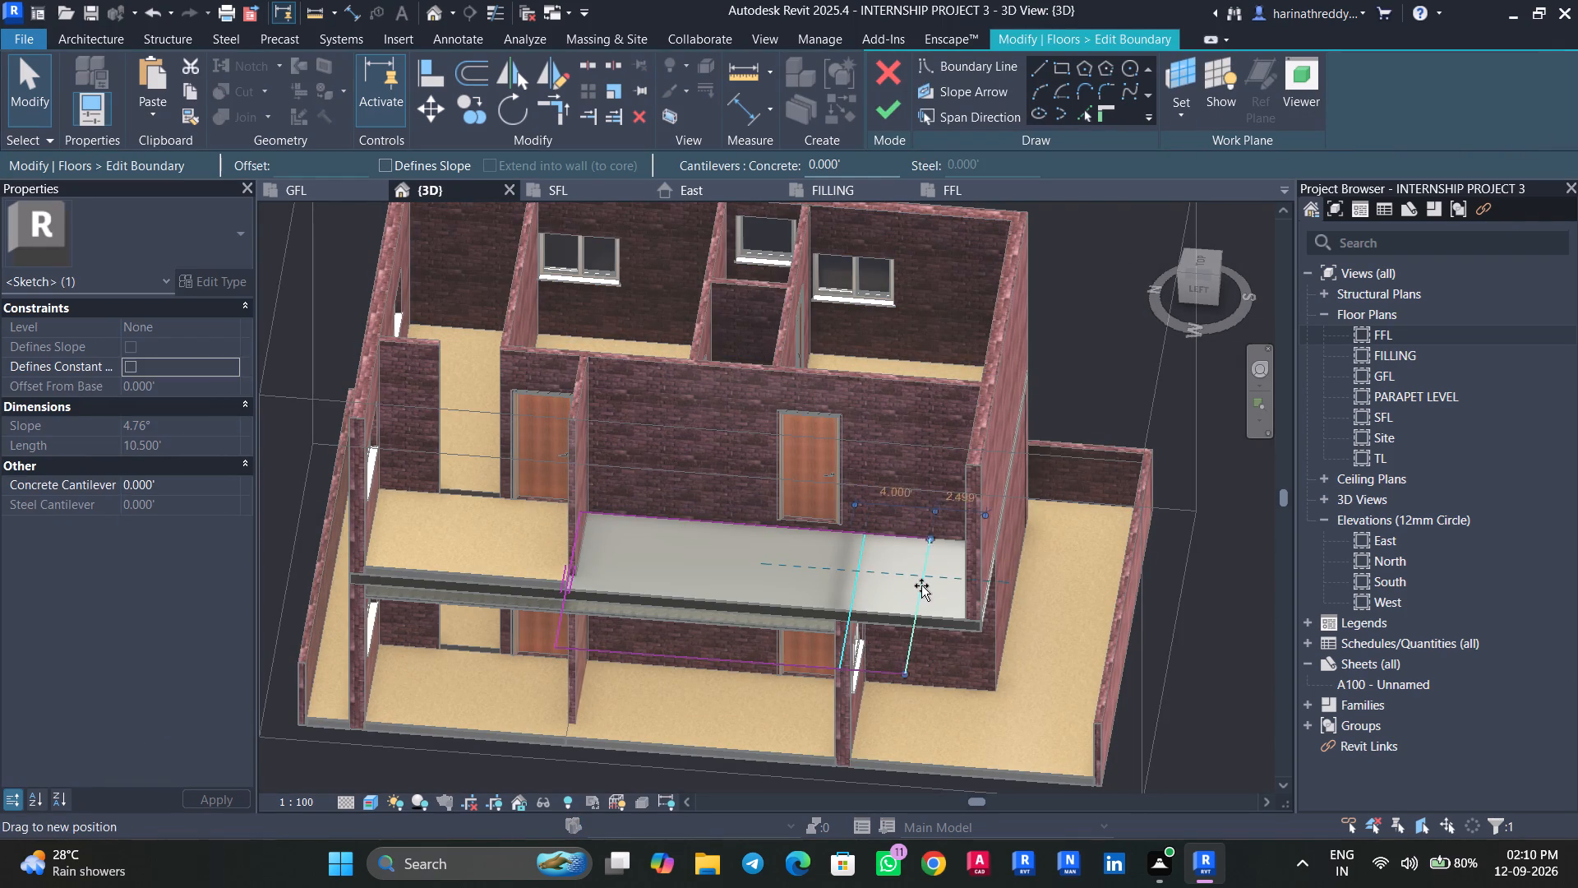
{"action": "left_click_drag", "start_coordinate": [921, 585], "coordinate": [962, 587]}
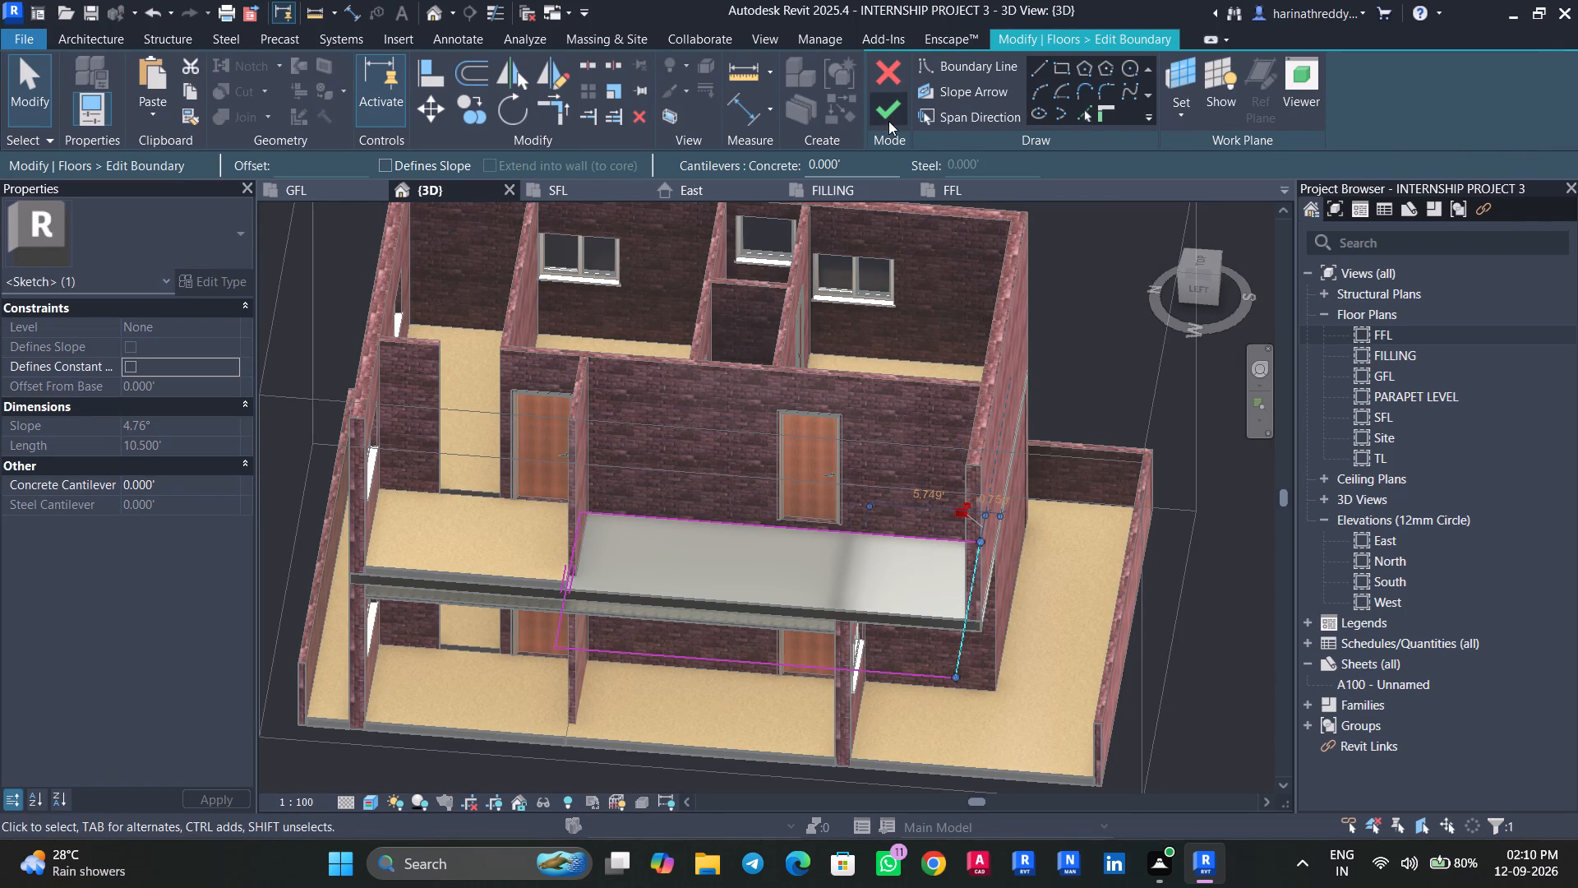
{"action": "left_click", "coordinate": [888, 117]}
{"action": "left_click", "coordinate": [860, 426]}
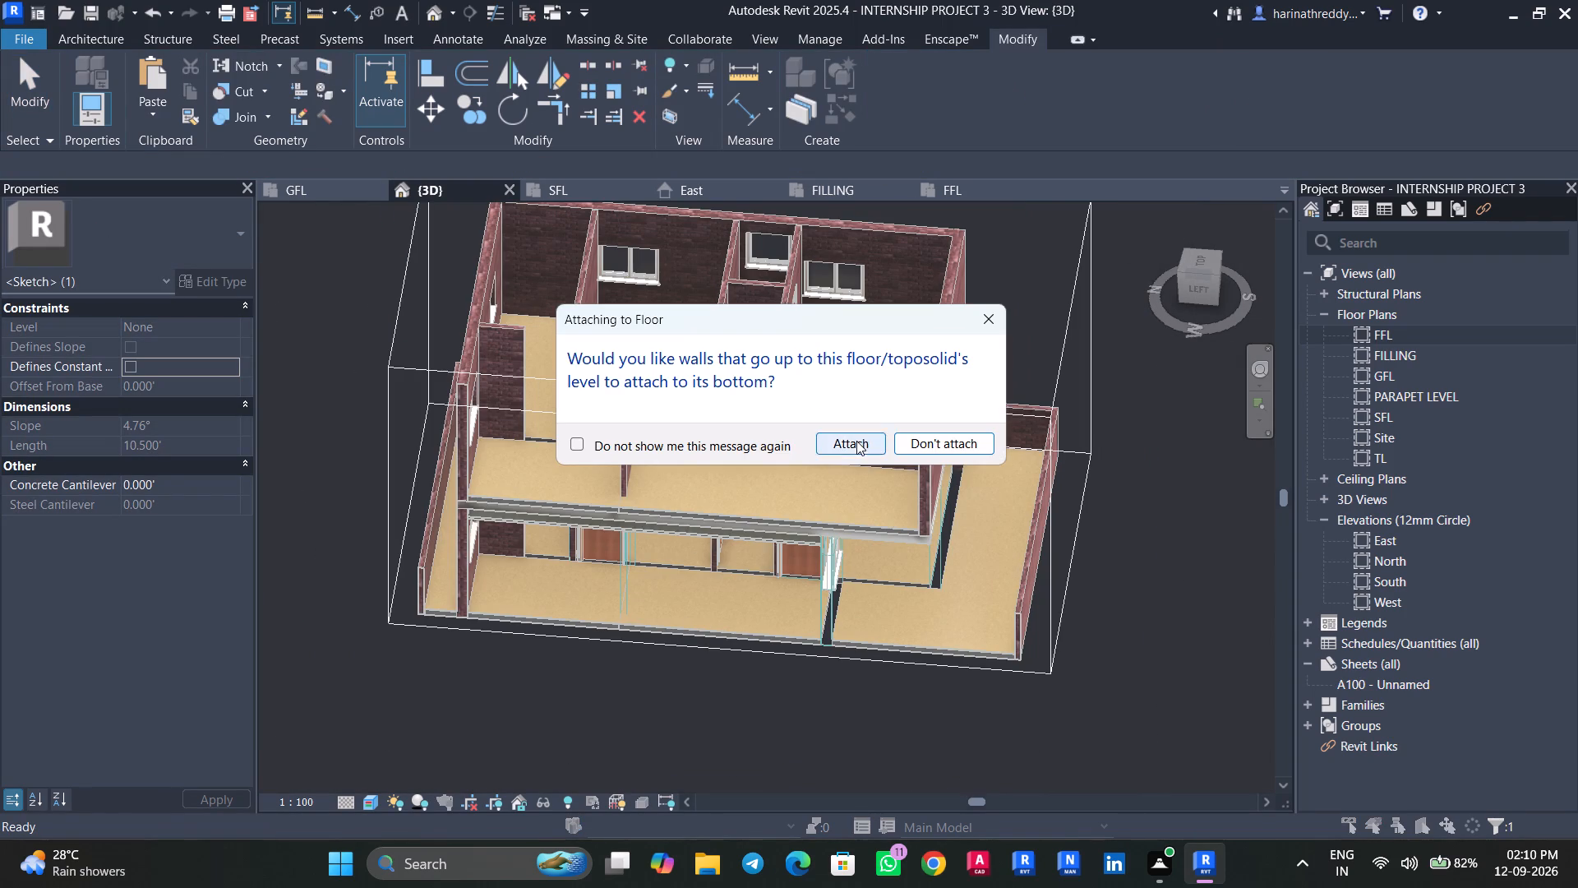
{"action": "left_click", "coordinate": [856, 441]}
{"action": "left_click", "coordinate": [648, 504]}
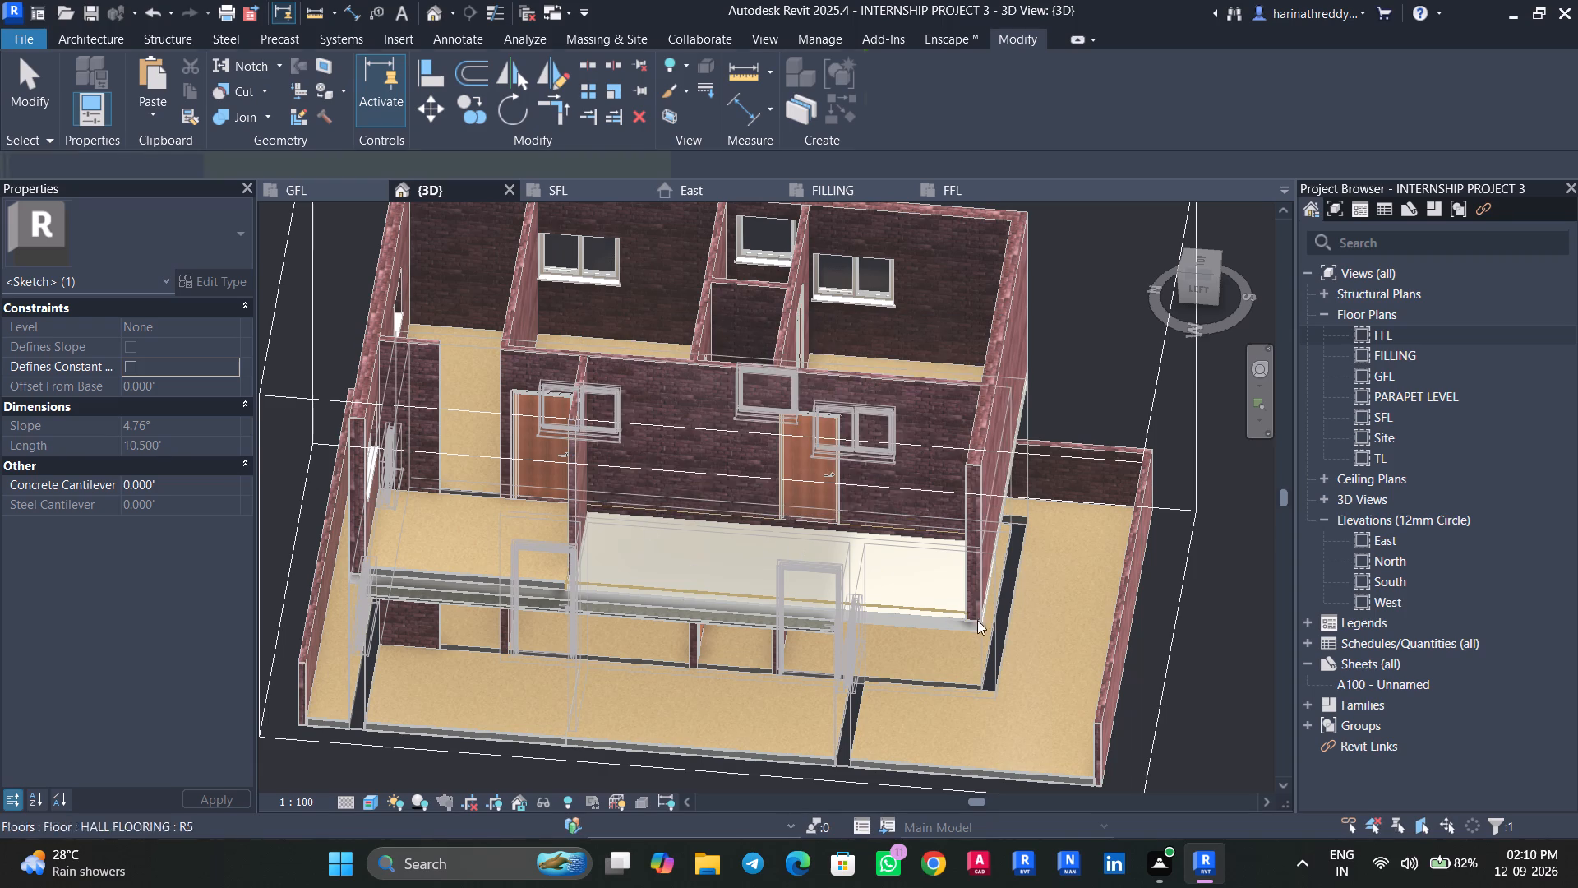
{"action": "key", "text": "Escape"}
{"action": "key", "text": "Escape"}
{"action": "scroll", "coordinate": [701, 687], "scroll_direction": "down", "scroll_amount": 3}
{"action": "middle_click_drag", "start_coordinate": [702, 687], "coordinate": [722, 737], "text": "shift"}
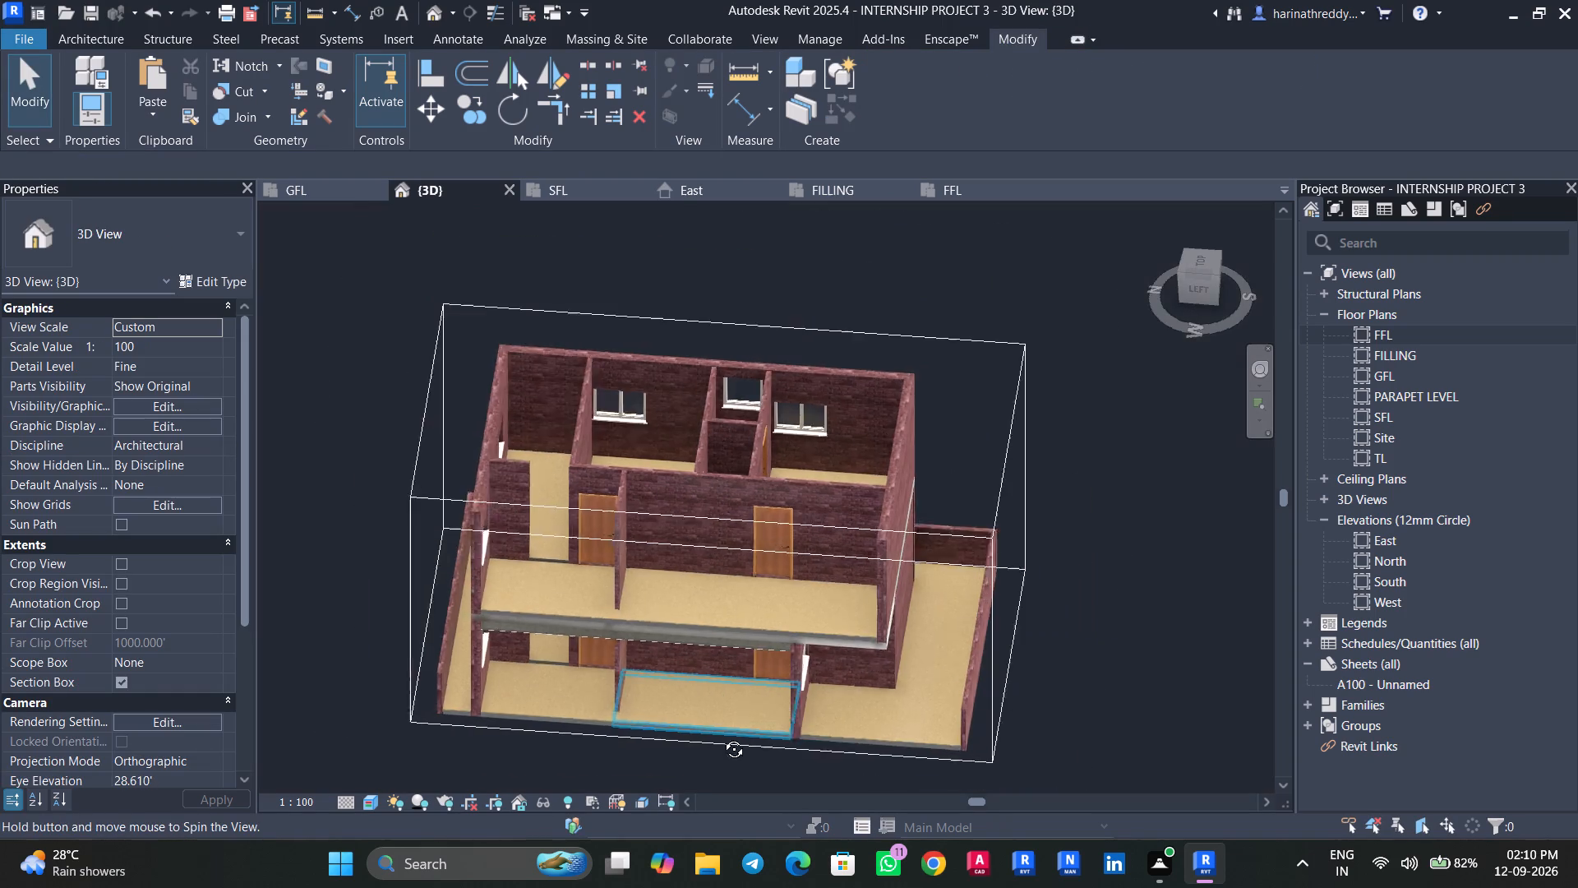
{"action": "middle_click_drag", "start_coordinate": [722, 737], "coordinate": [749, 823], "text": "shift"}
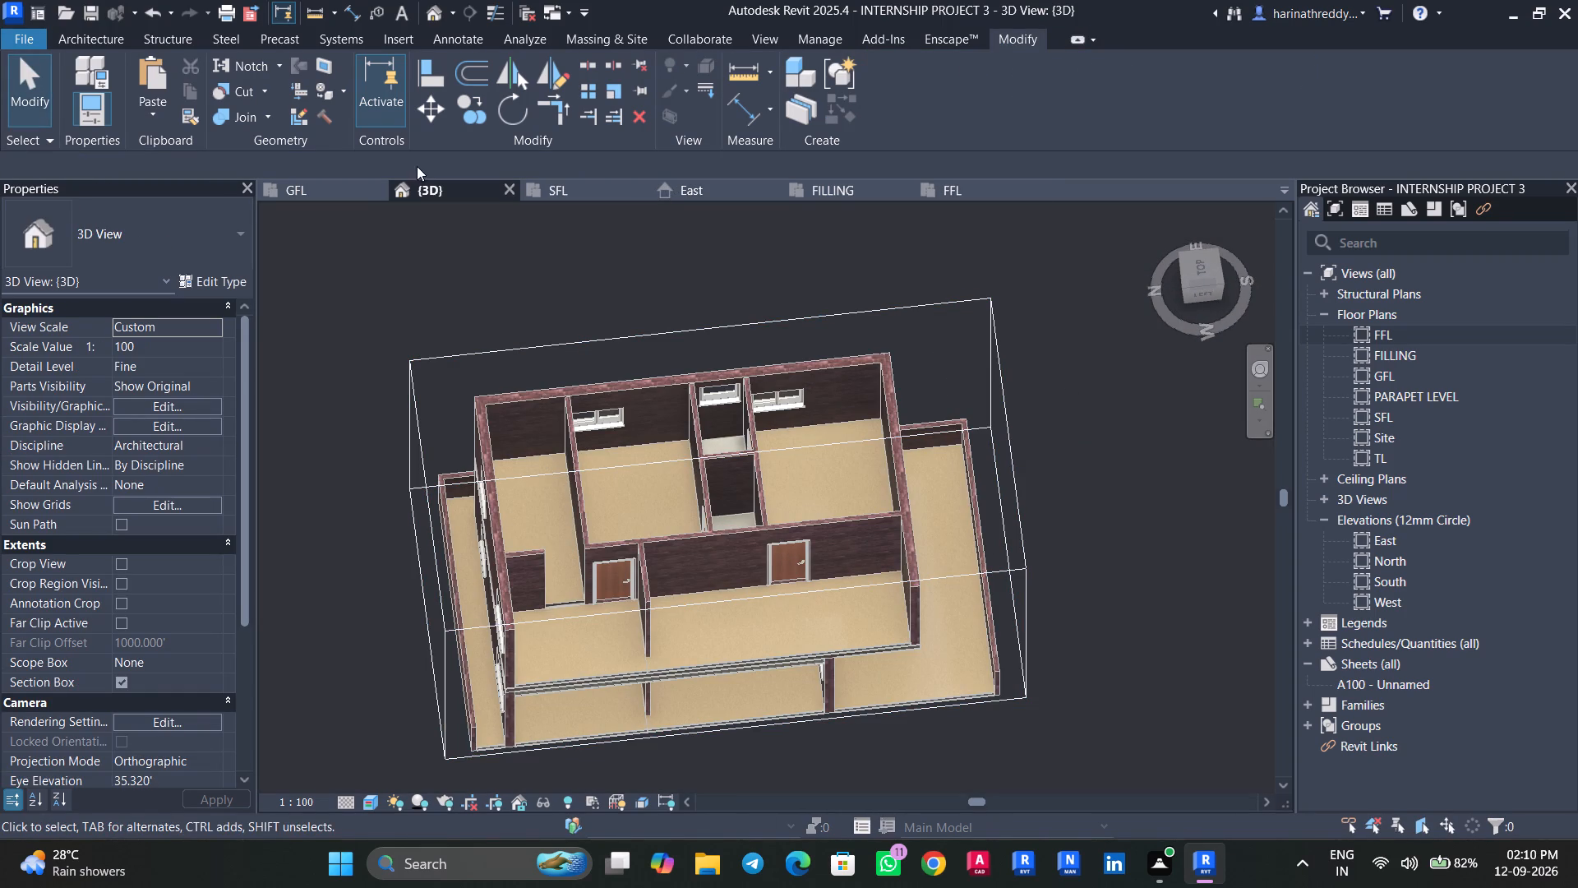
On the GFL plan, sketch an OUTER FLOORING floor boundary along the four inner faces of the OUTTER WALL compound walls.
{"action": "left_click", "coordinate": [330, 195]}
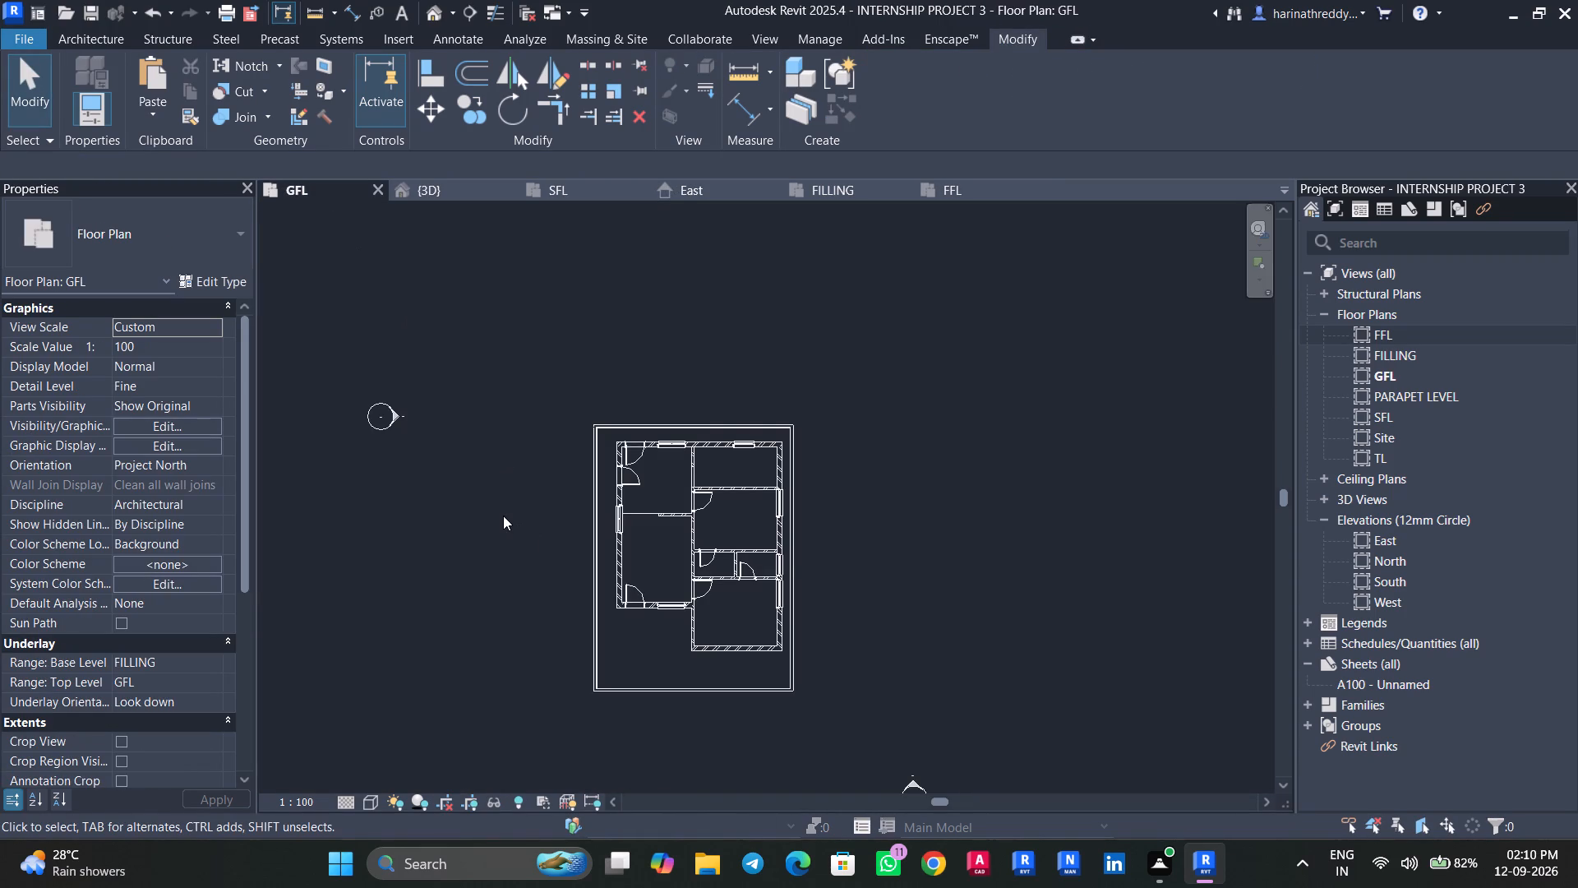
{"action": "scroll", "coordinate": [503, 516], "scroll_direction": "up", "scroll_amount": 2}
{"action": "middle_click_drag", "start_coordinate": [505, 511], "coordinate": [547, 453]}
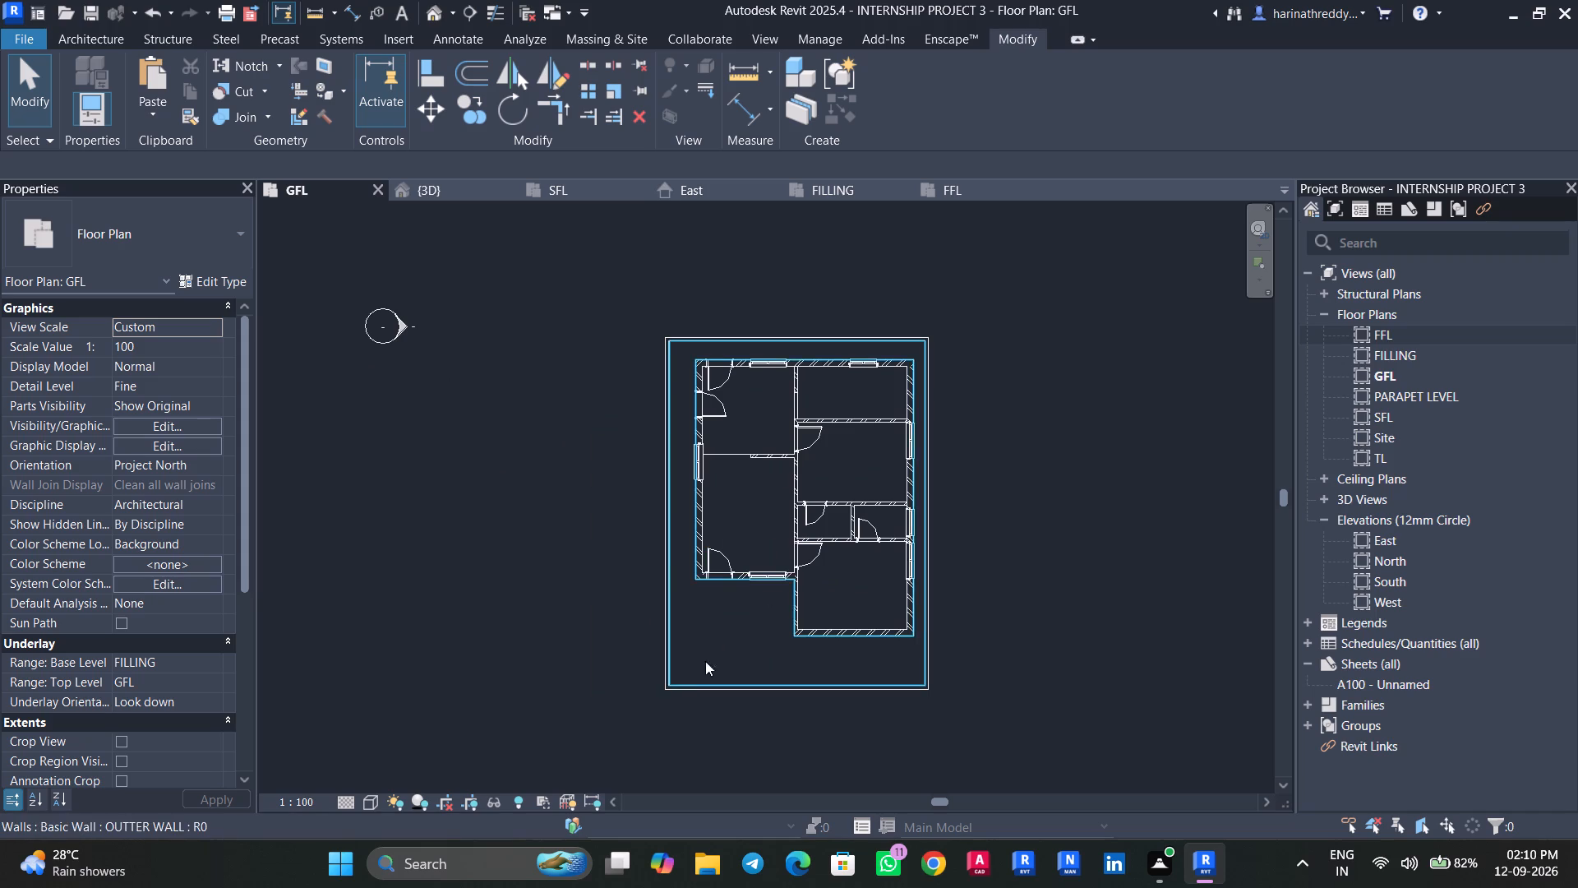
{"action": "scroll", "coordinate": [714, 642], "scroll_direction": "up", "scroll_amount": 3}
{"action": "left_click", "coordinate": [727, 618]}
{"action": "middle_click_drag", "start_coordinate": [727, 618], "coordinate": [672, 676]}
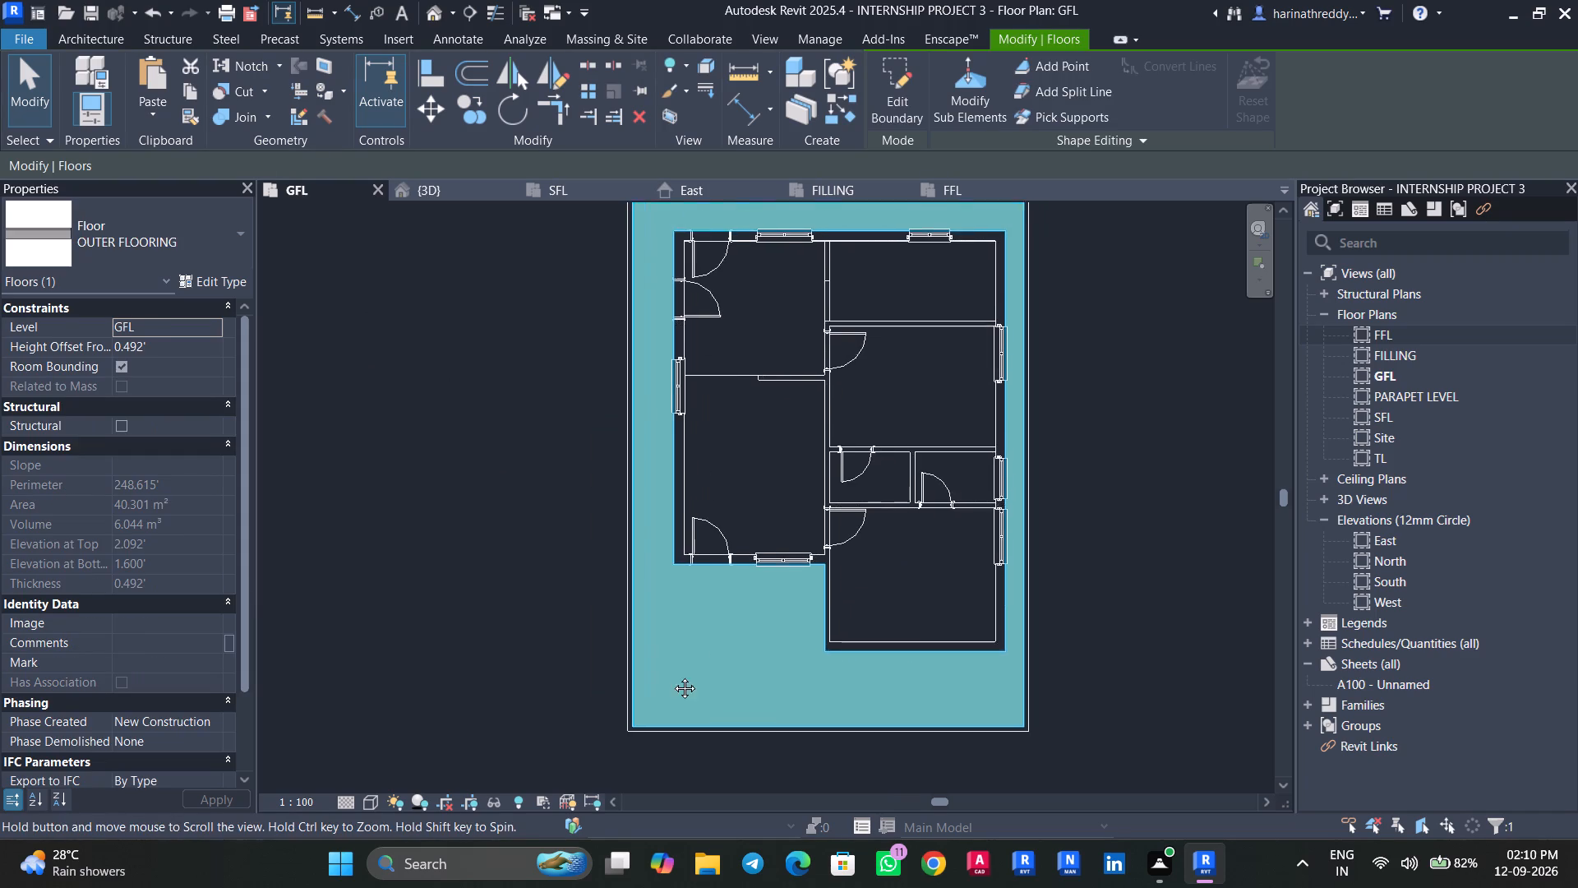
{"action": "middle_click_drag", "start_coordinate": [672, 676], "coordinate": [657, 687]}
{"action": "key", "text": "Escape"}
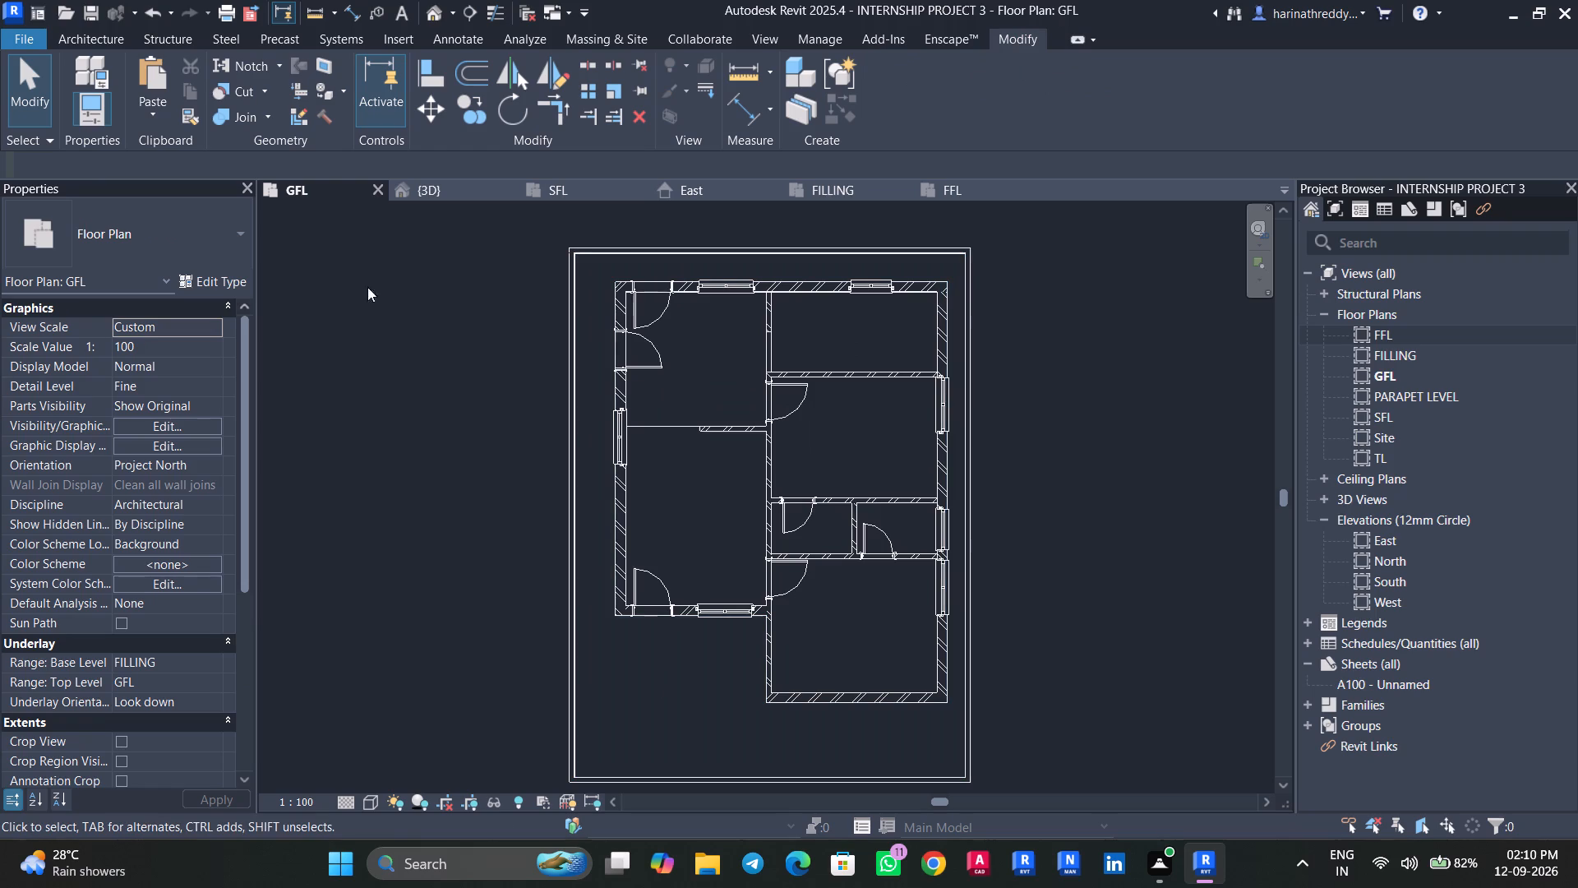
{"action": "left_click", "coordinate": [111, 39]}
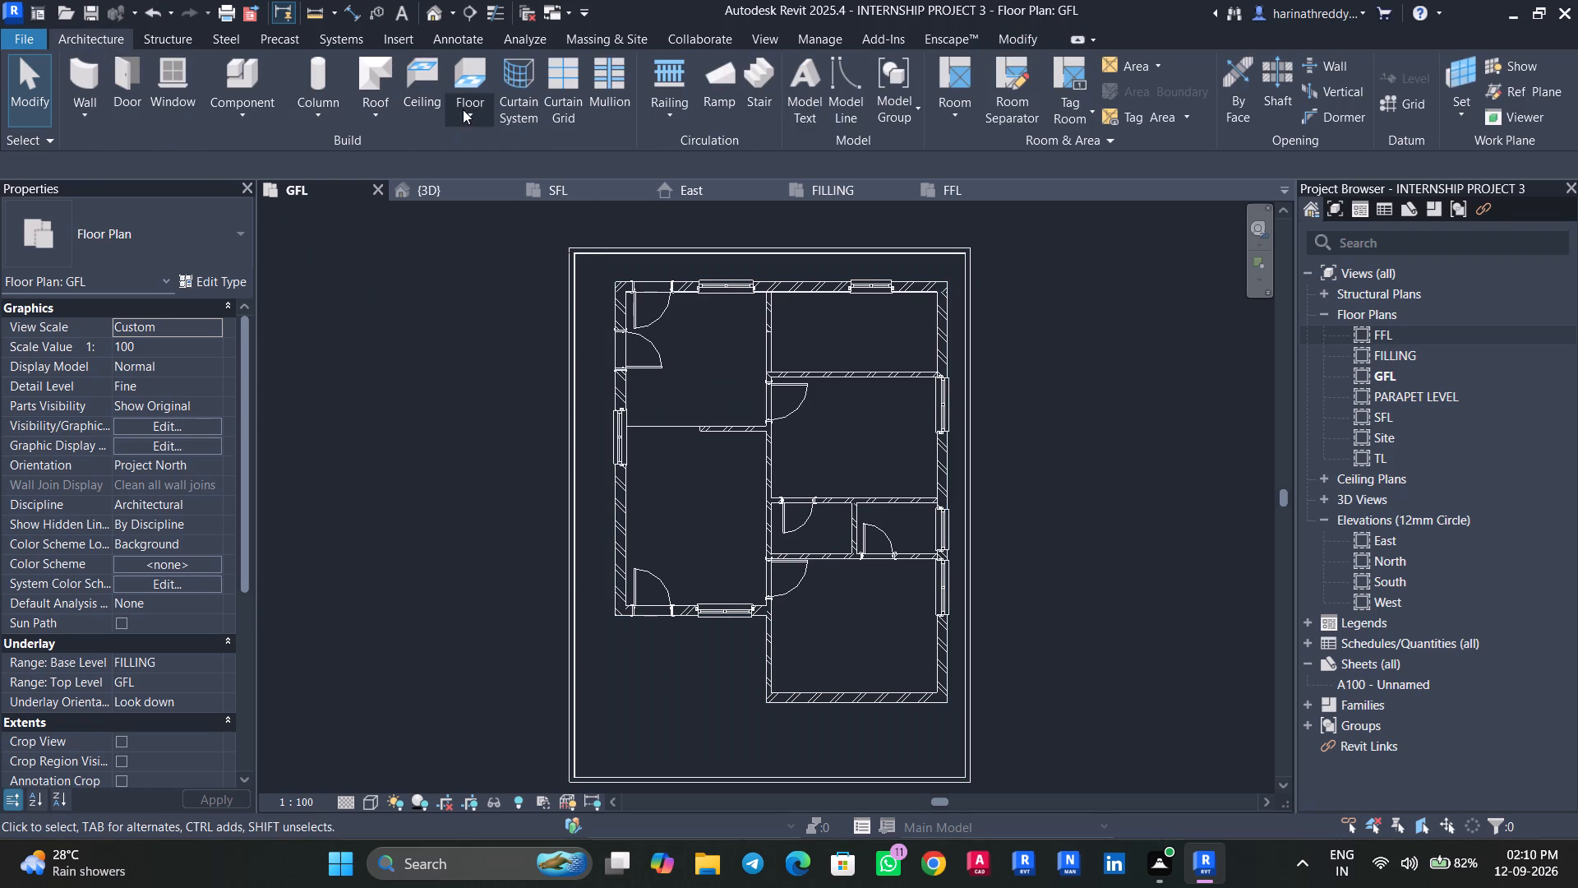
{"action": "left_click", "coordinate": [463, 109]}
{"action": "left_click", "coordinate": [487, 142]}
{"action": "left_click", "coordinate": [101, 261]}
{"action": "left_click", "coordinate": [101, 261]}
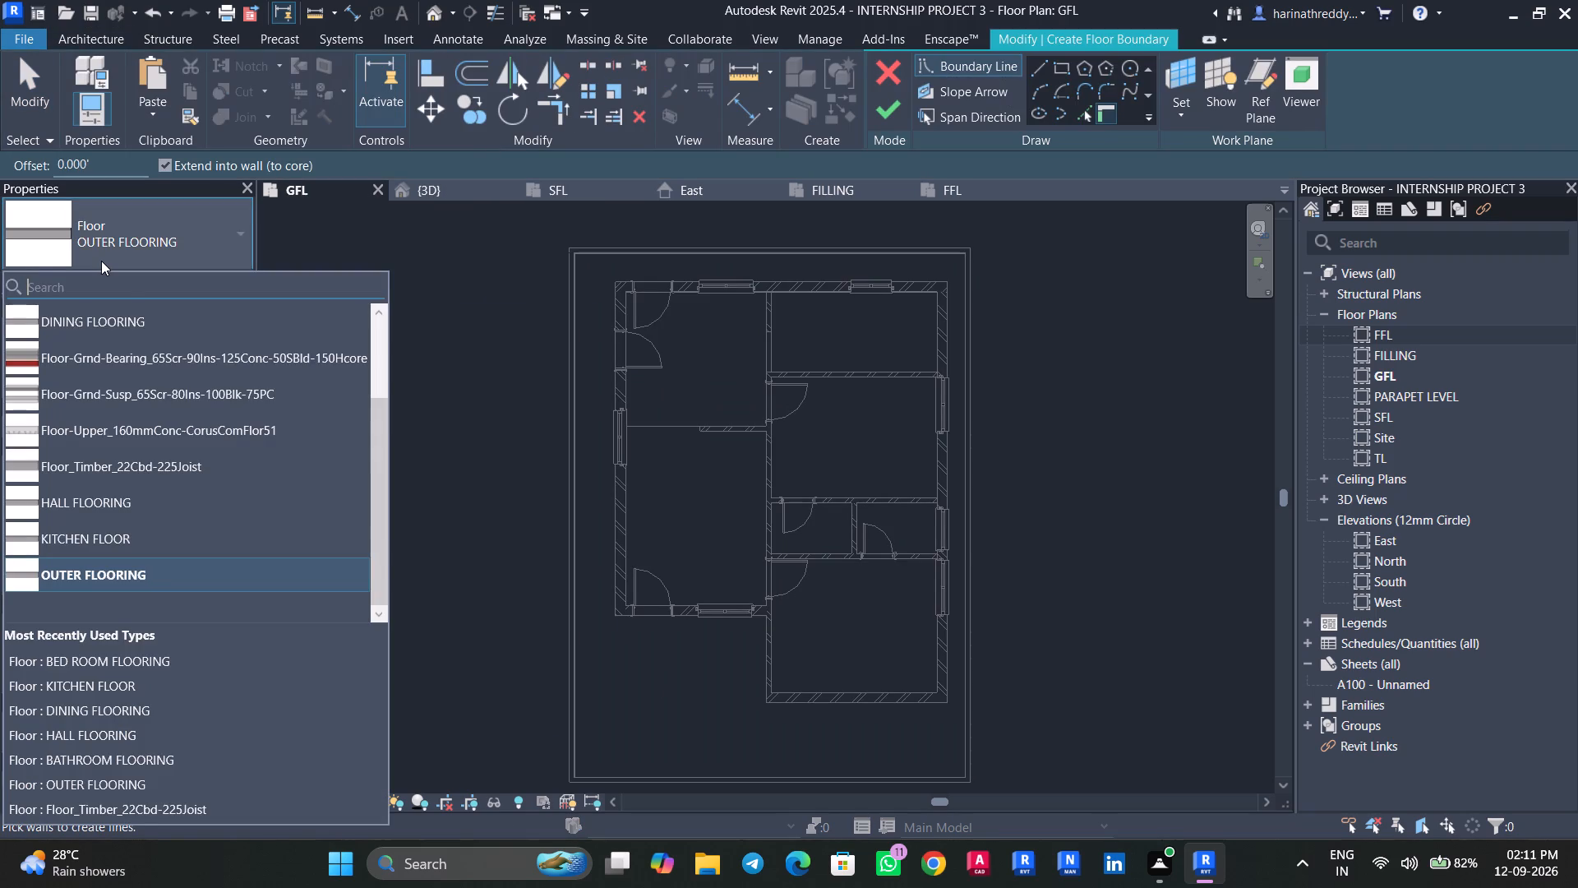
{"action": "key", "text": "Escape"}
{"action": "left_click", "coordinate": [1086, 112]}
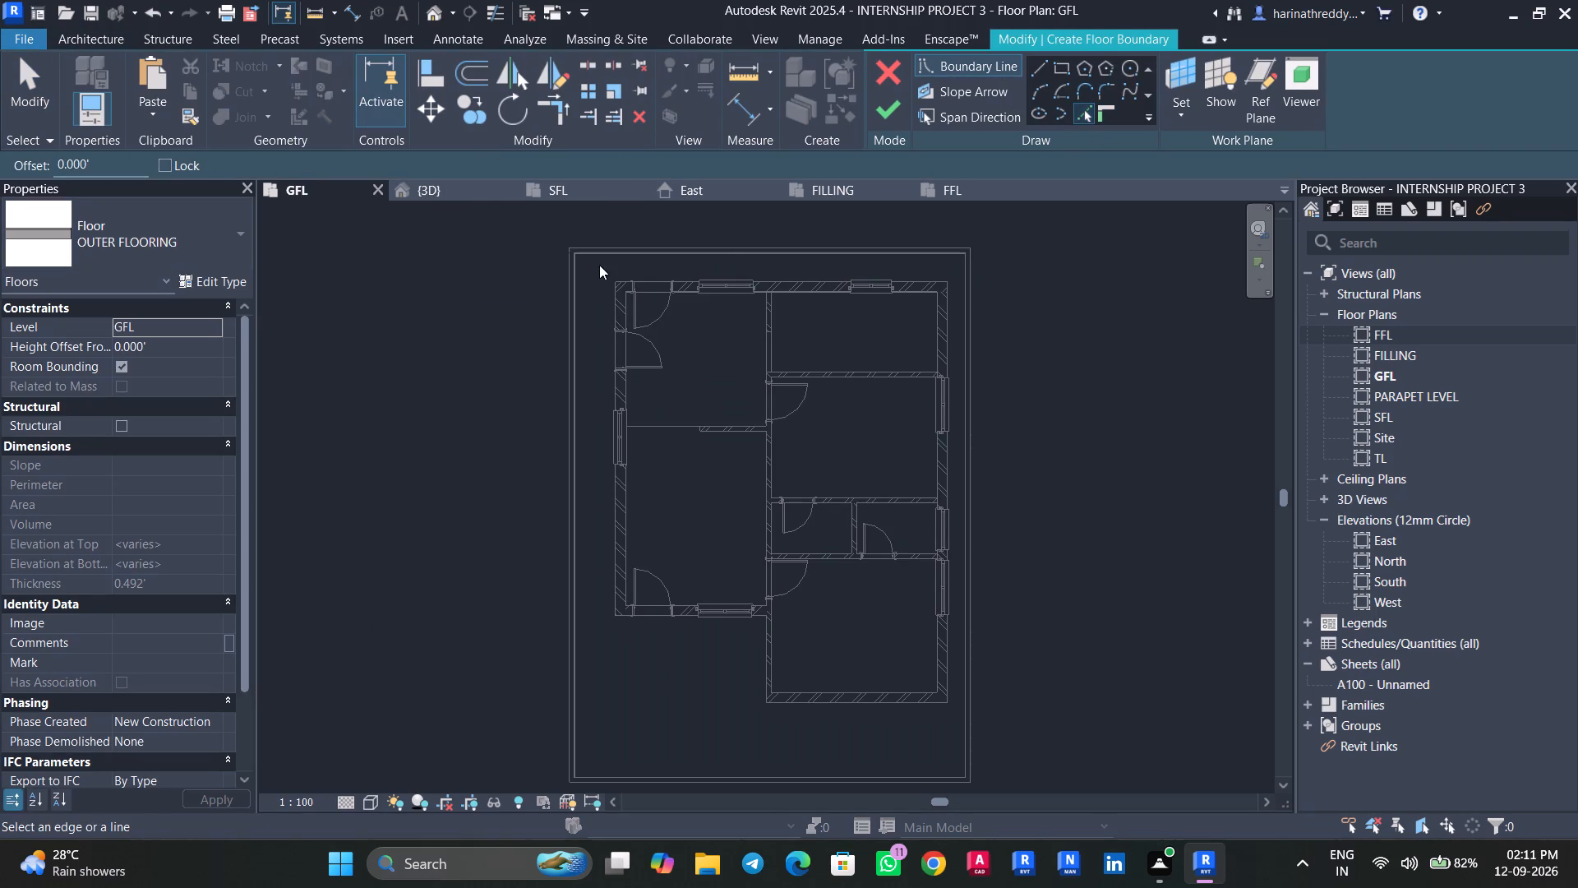
{"action": "left_click", "coordinate": [634, 259]}
{"action": "left_click", "coordinate": [579, 328]}
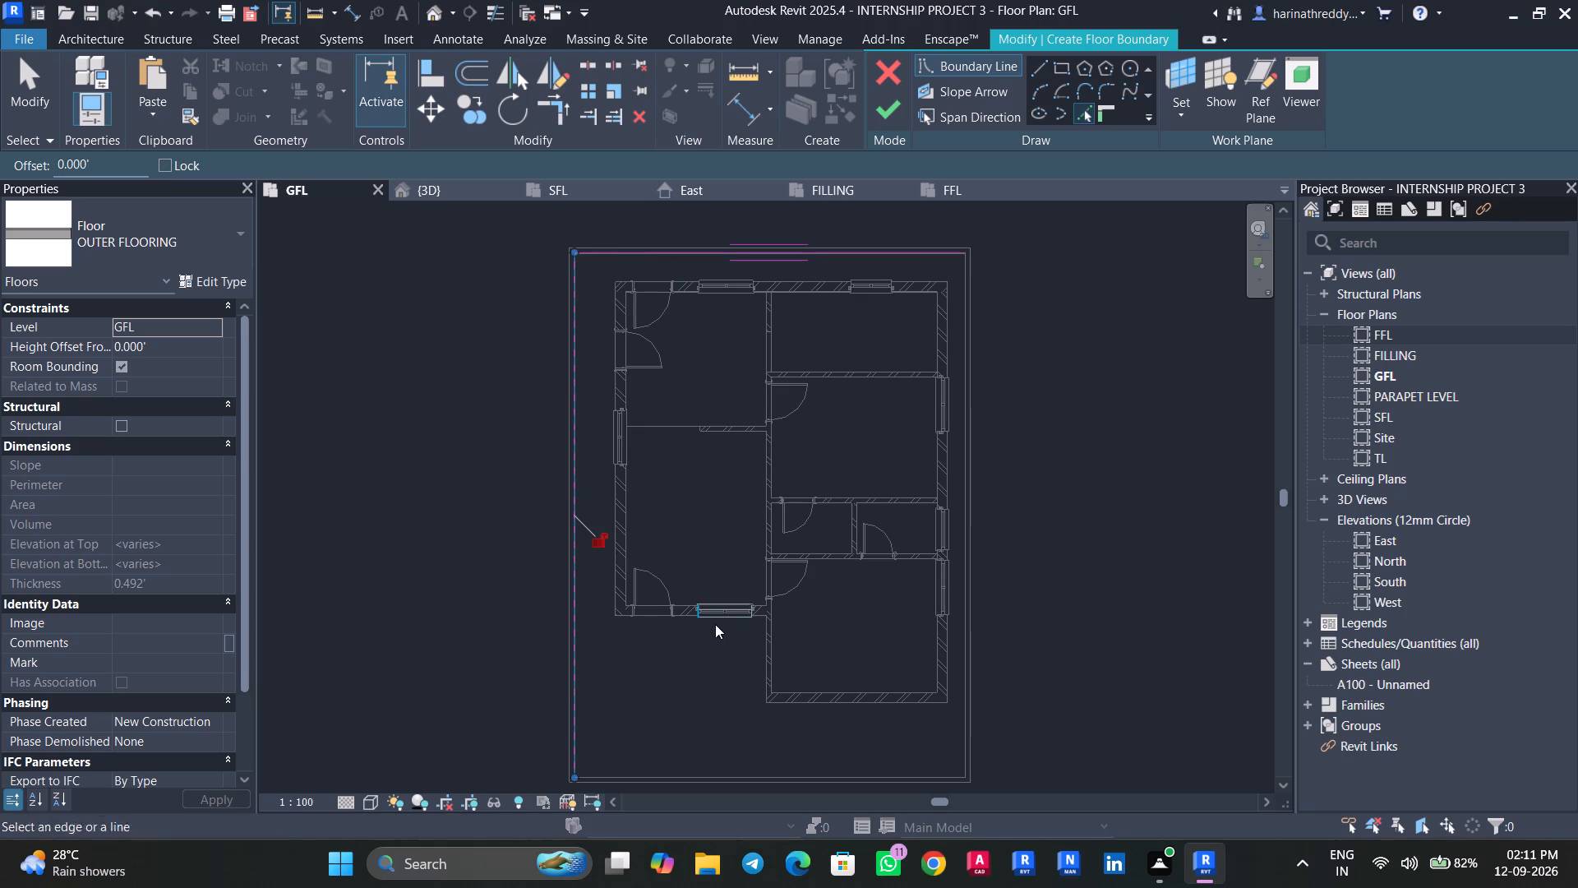
{"action": "left_click", "coordinate": [747, 776]}
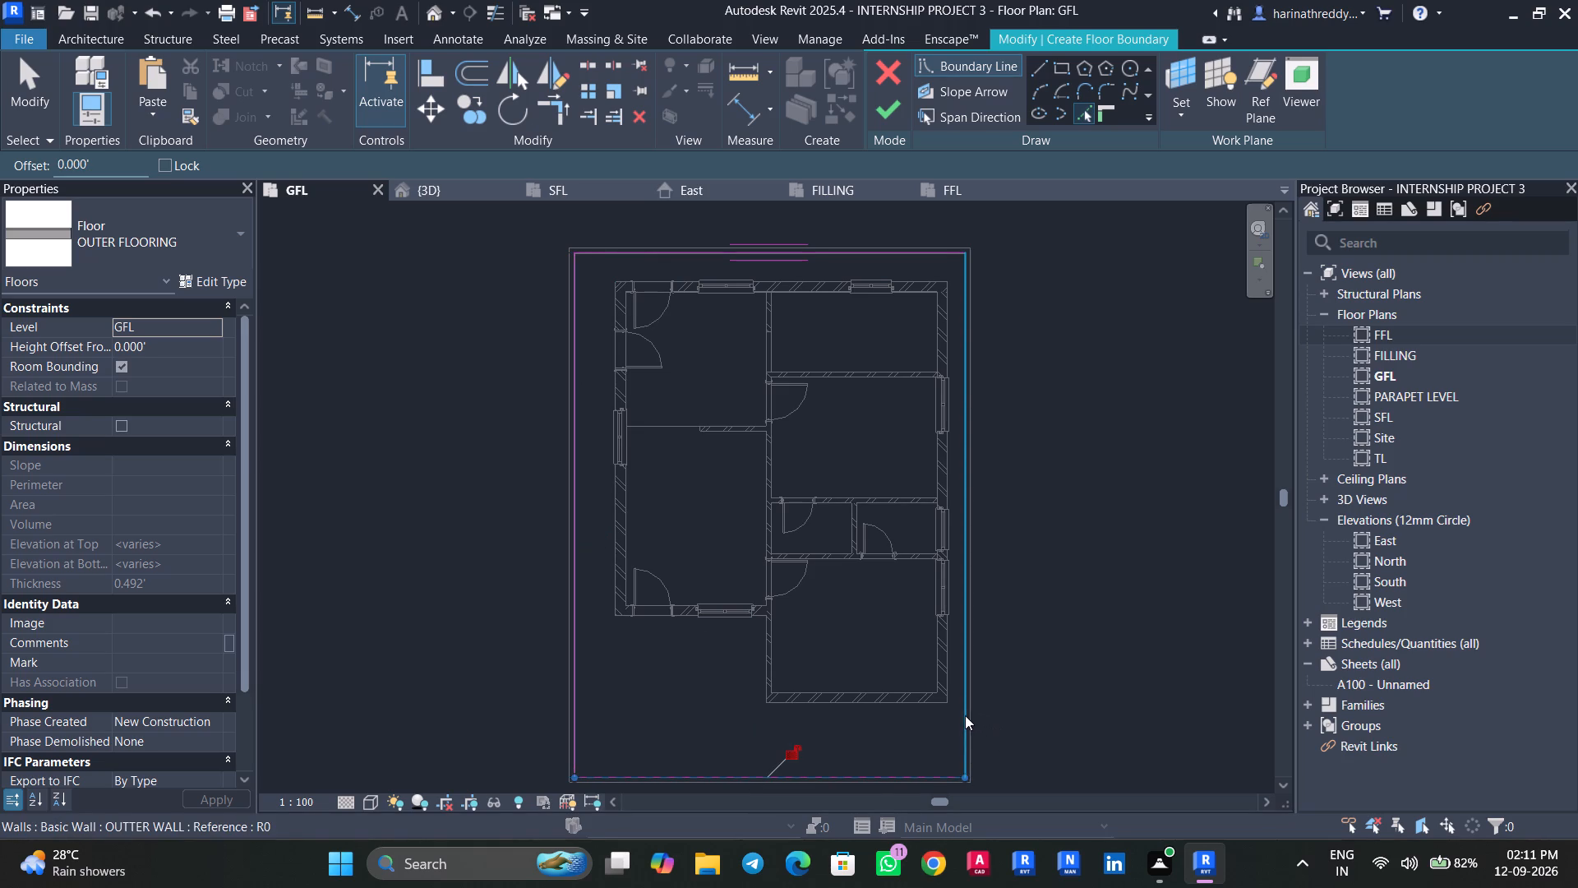
{"action": "left_click", "coordinate": [965, 715]}
{"action": "middle_click_drag", "start_coordinate": [940, 724], "coordinate": [961, 627]}
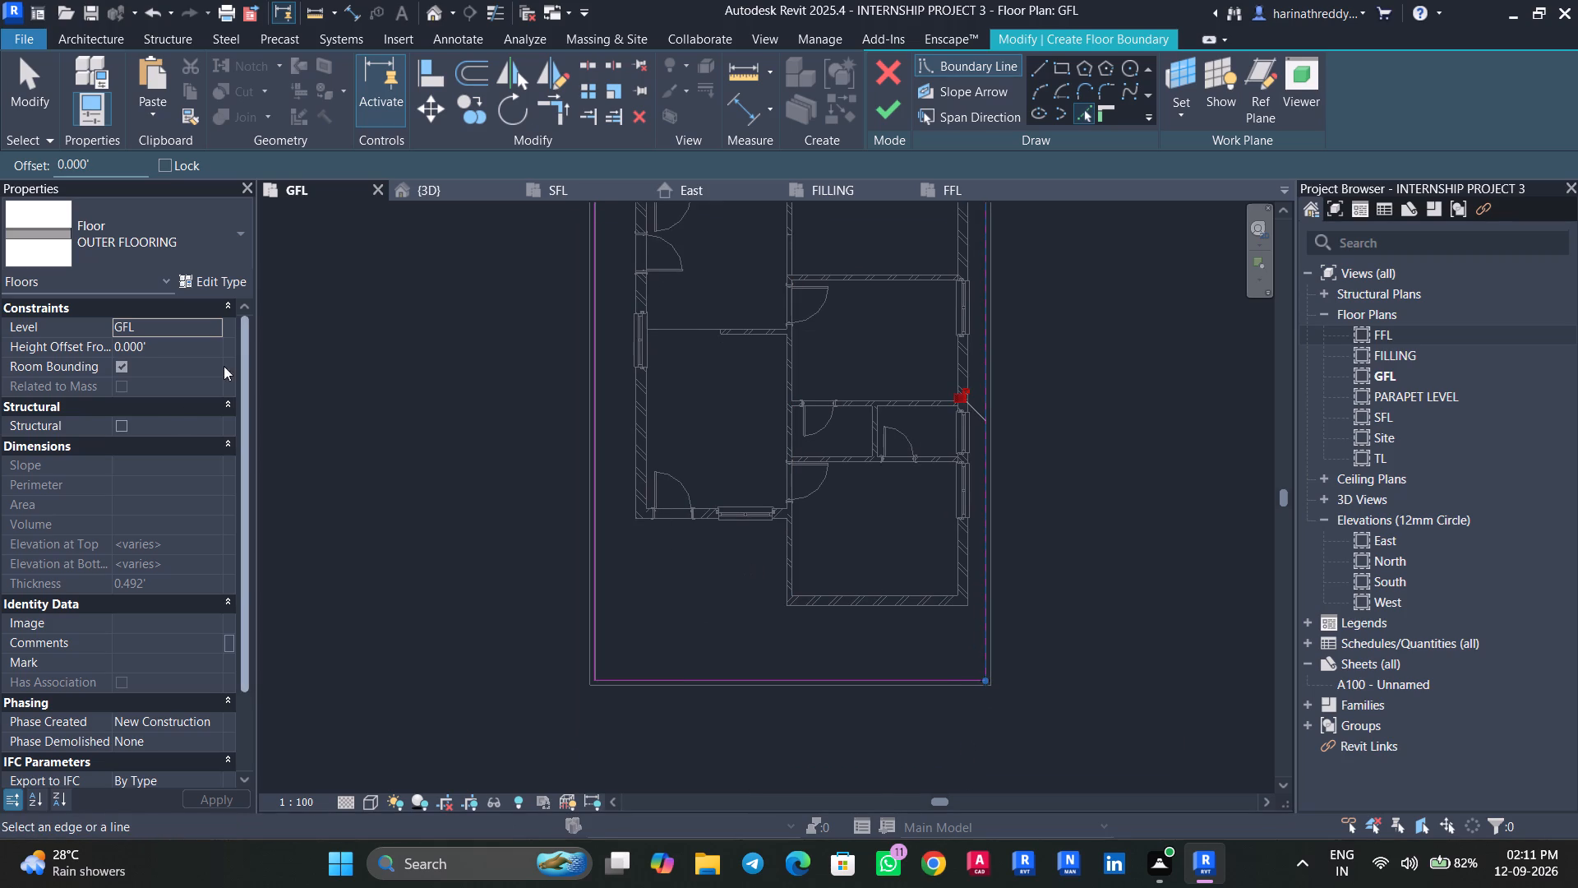
Set the new outer floor's level to FFL, finish its boundary and attach the walls below to it.
{"action": "left_click", "coordinate": [211, 326]}
{"action": "left_click", "coordinate": [178, 379]}
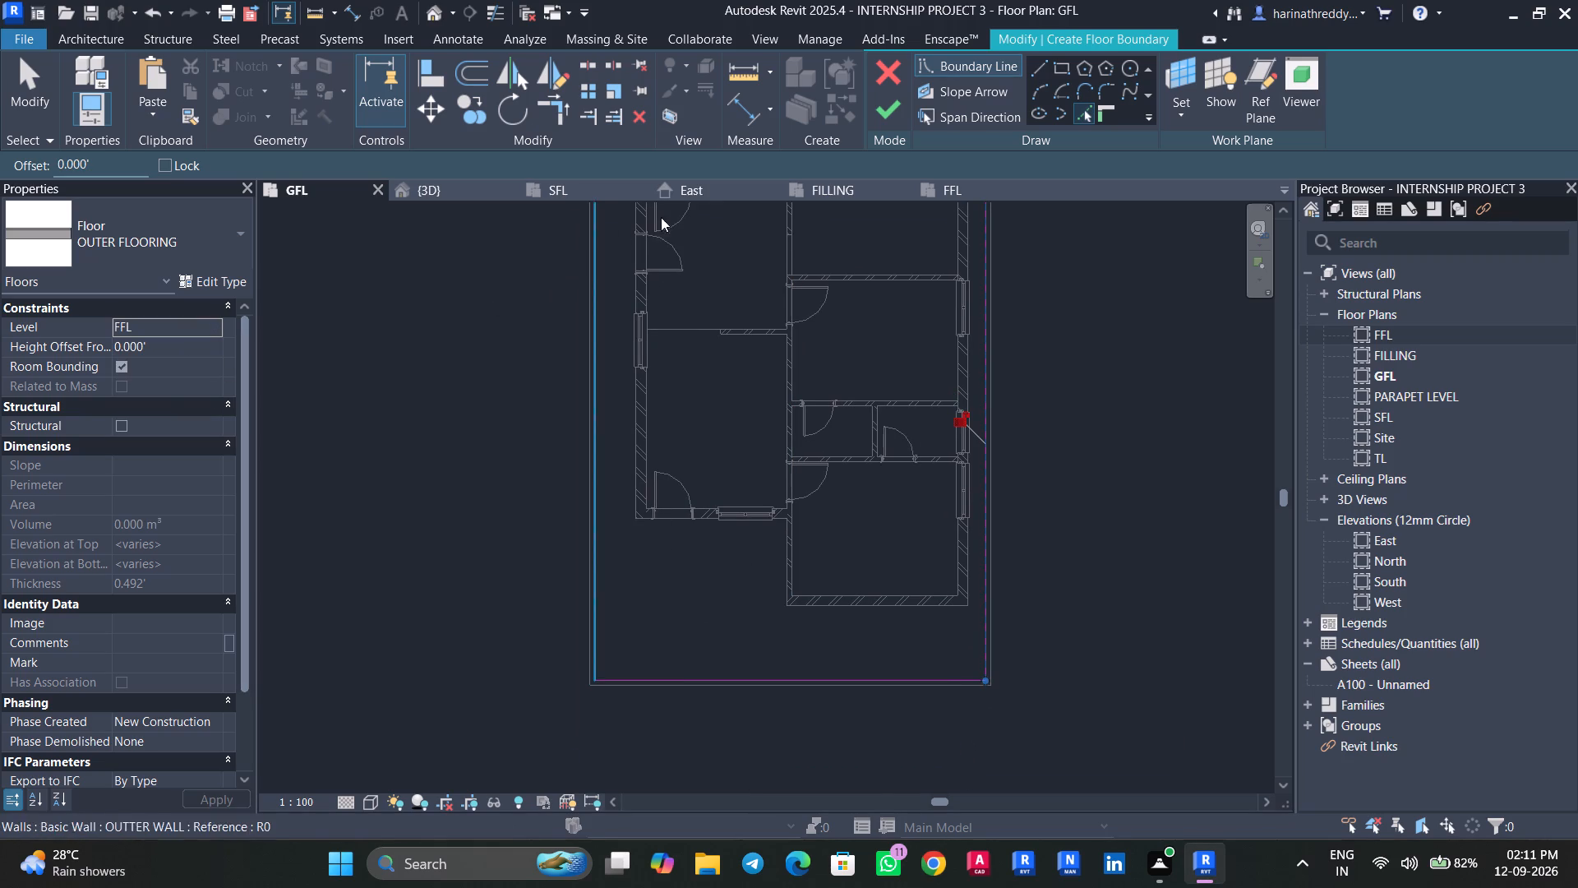
{"action": "left_click", "coordinate": [888, 127]}
{"action": "left_click", "coordinate": [892, 119]}
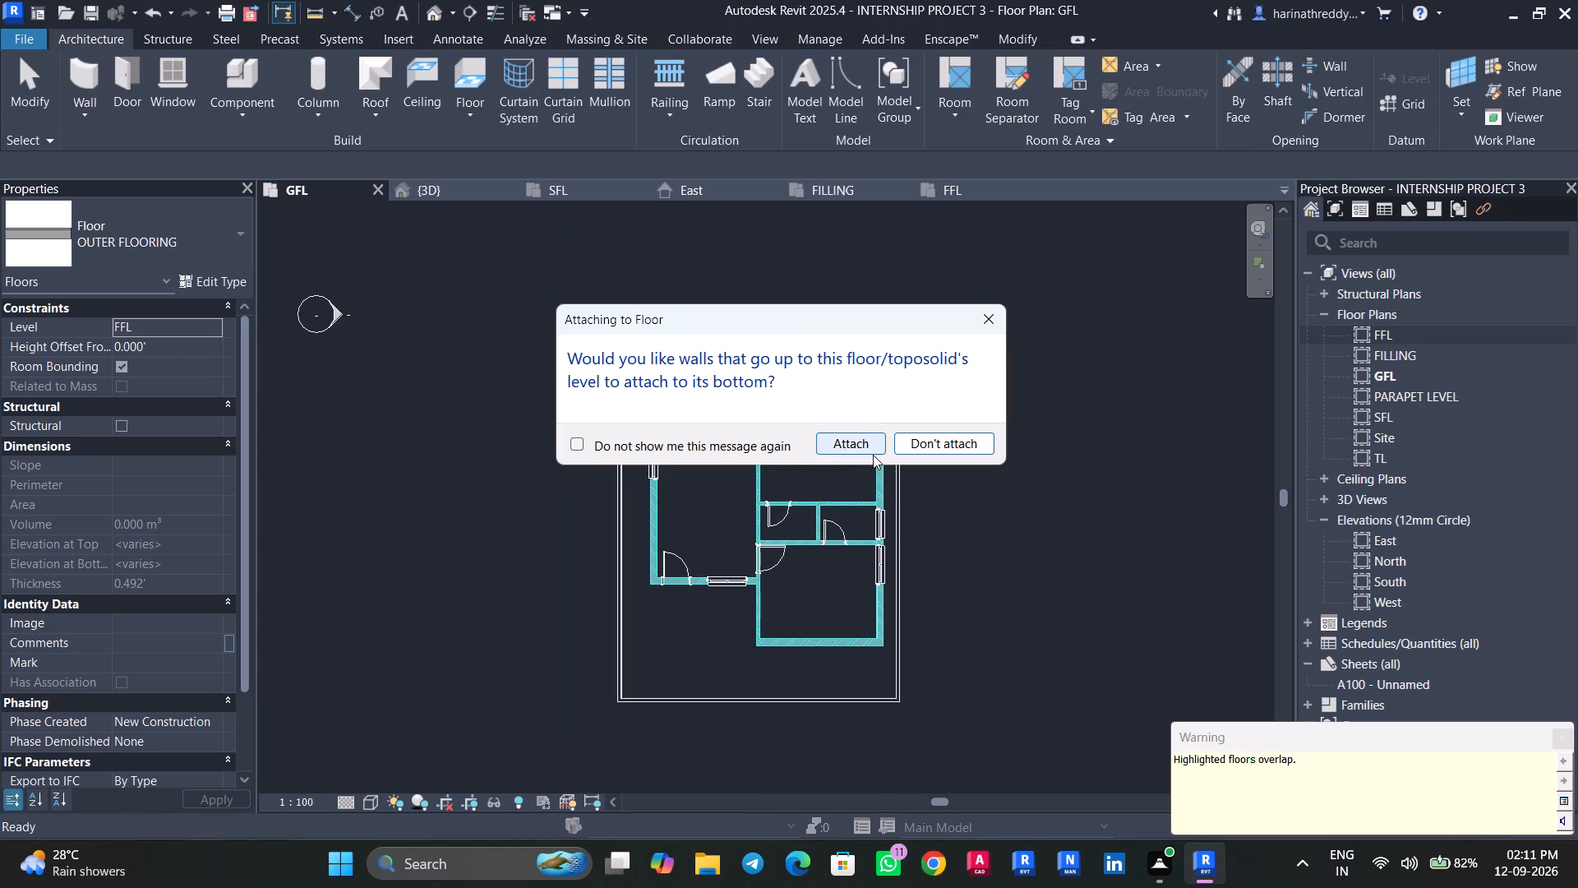
{"action": "left_click", "coordinate": [873, 455]}
Cut the house footprint out of the FFL outer floor with a rectangle between the exterior walls' northwest and southeast corners.
{"action": "left_click", "coordinate": [452, 194]}
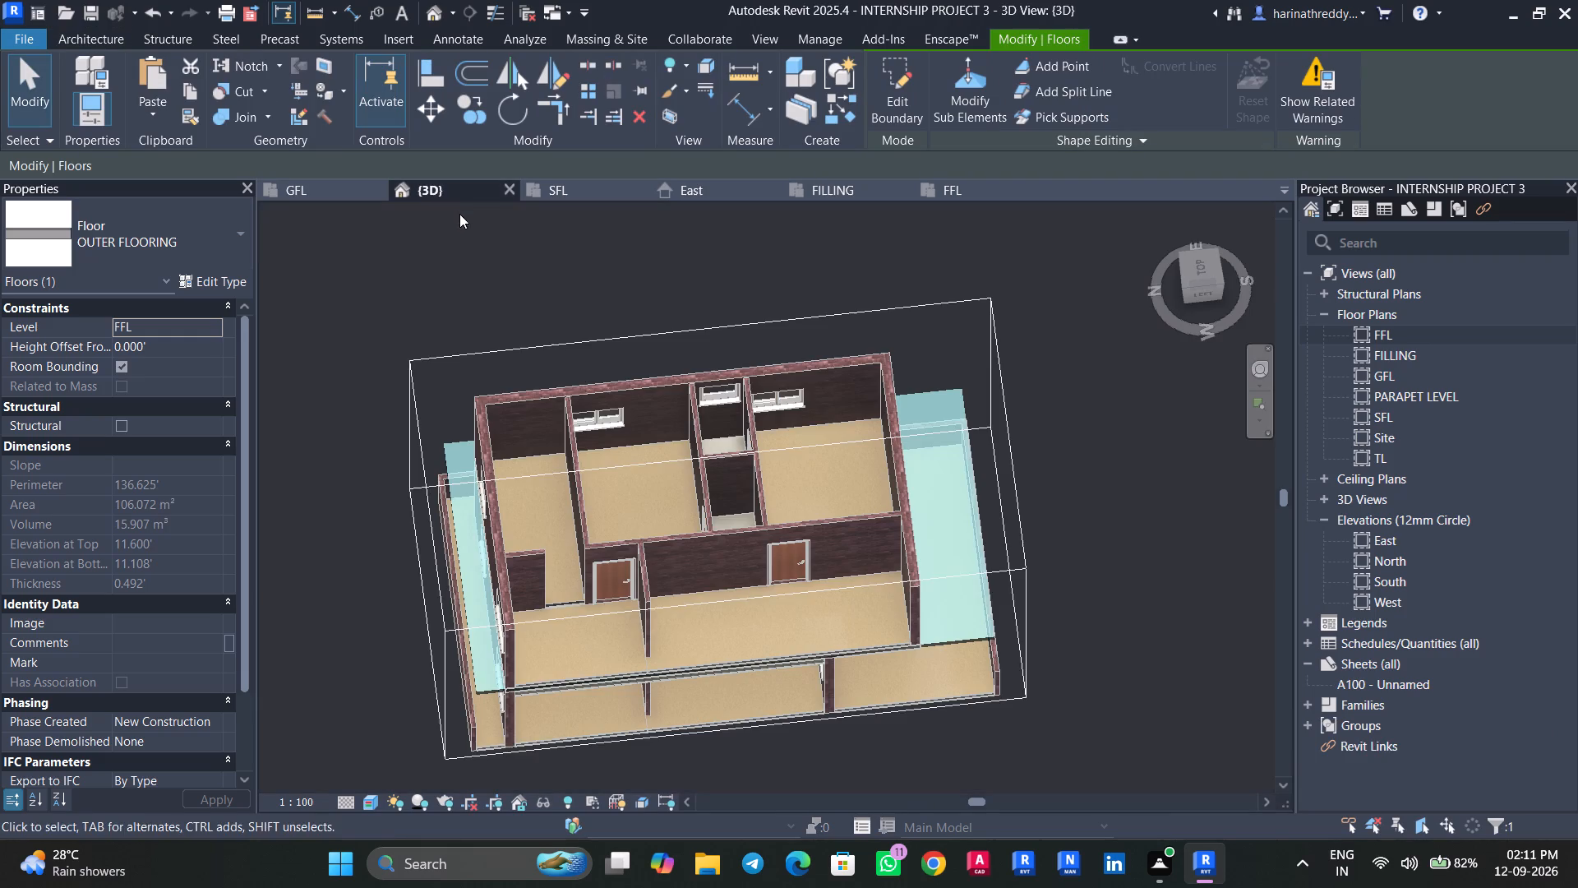
{"action": "middle_click_drag", "start_coordinate": [1131, 573], "coordinate": [974, 432], "text": "shift"}
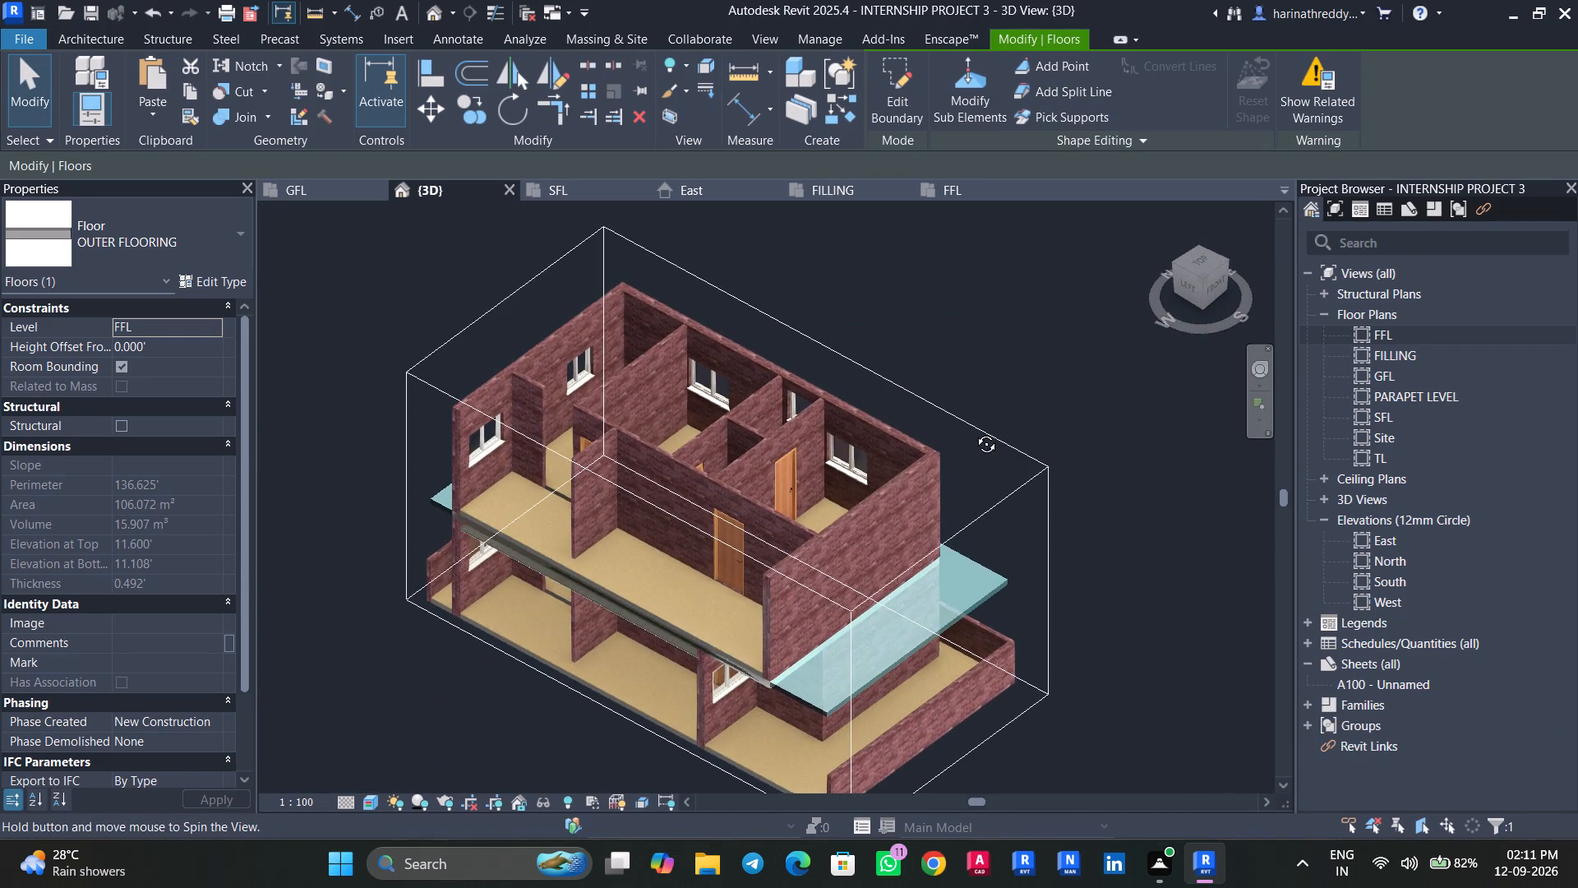
{"action": "middle_click_drag", "start_coordinate": [974, 432], "coordinate": [947, 394], "text": "shift"}
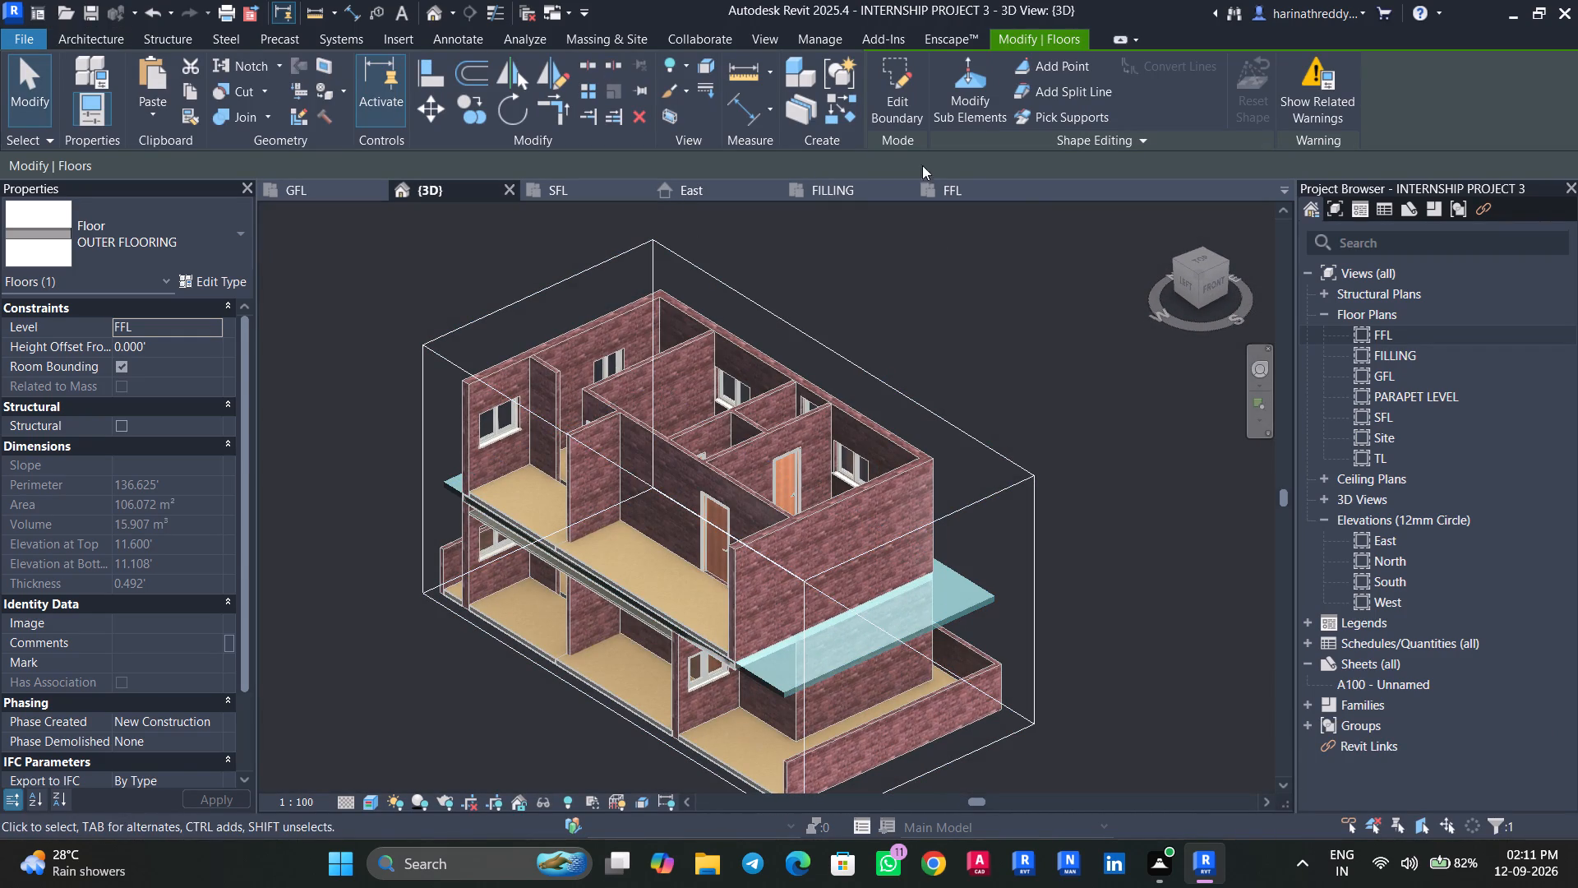
{"action": "left_click", "coordinate": [895, 100]}
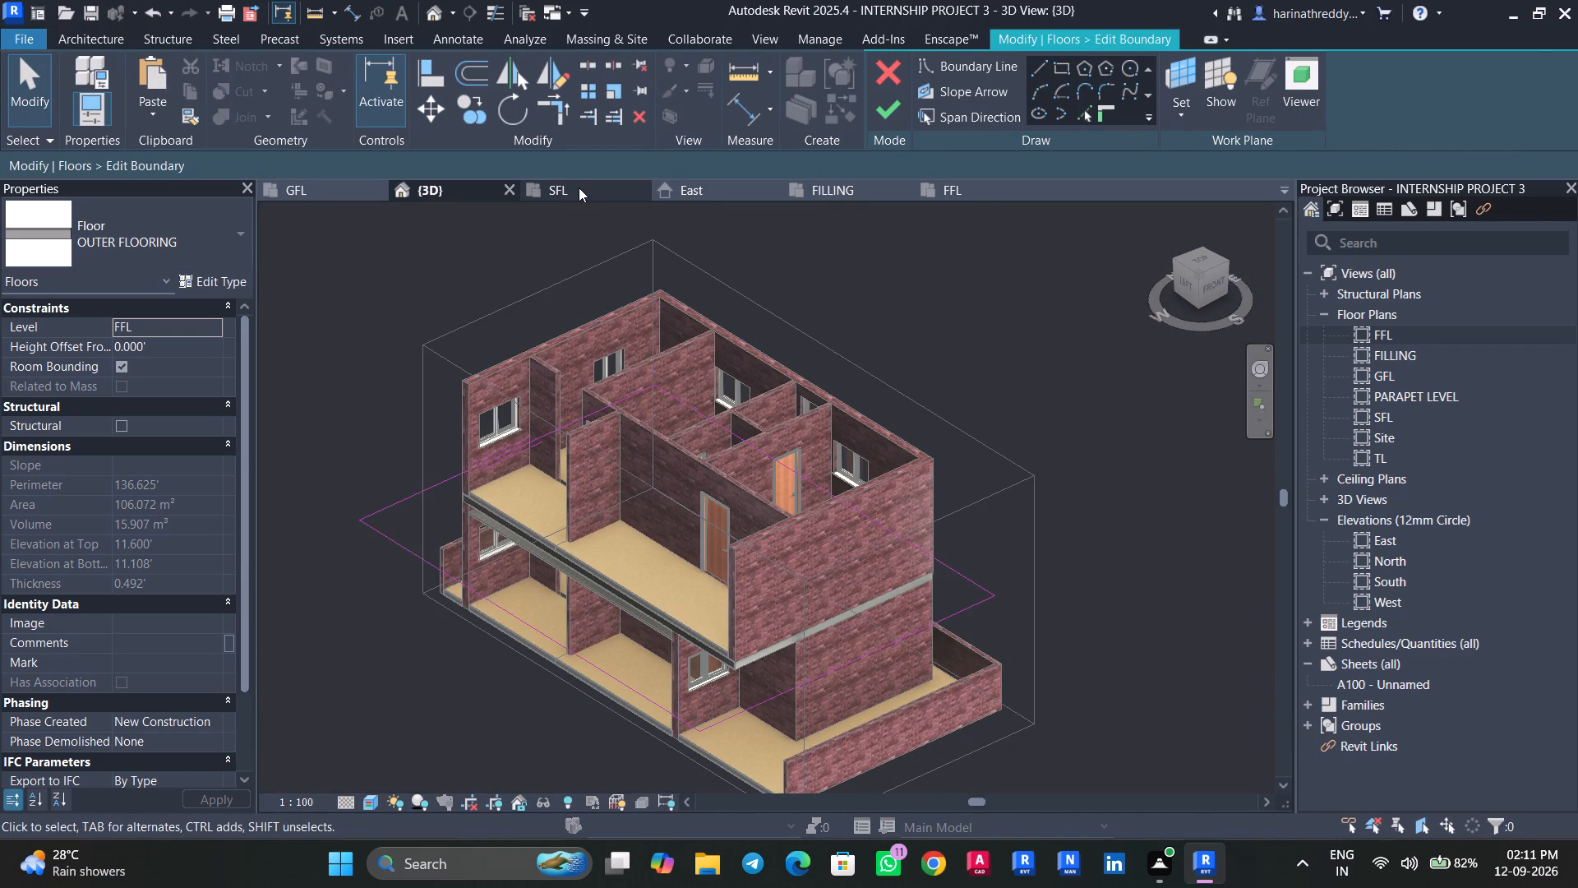
{"action": "left_click", "coordinate": [323, 195]}
{"action": "scroll", "coordinate": [644, 518], "scroll_direction": "down", "scroll_amount": 4}
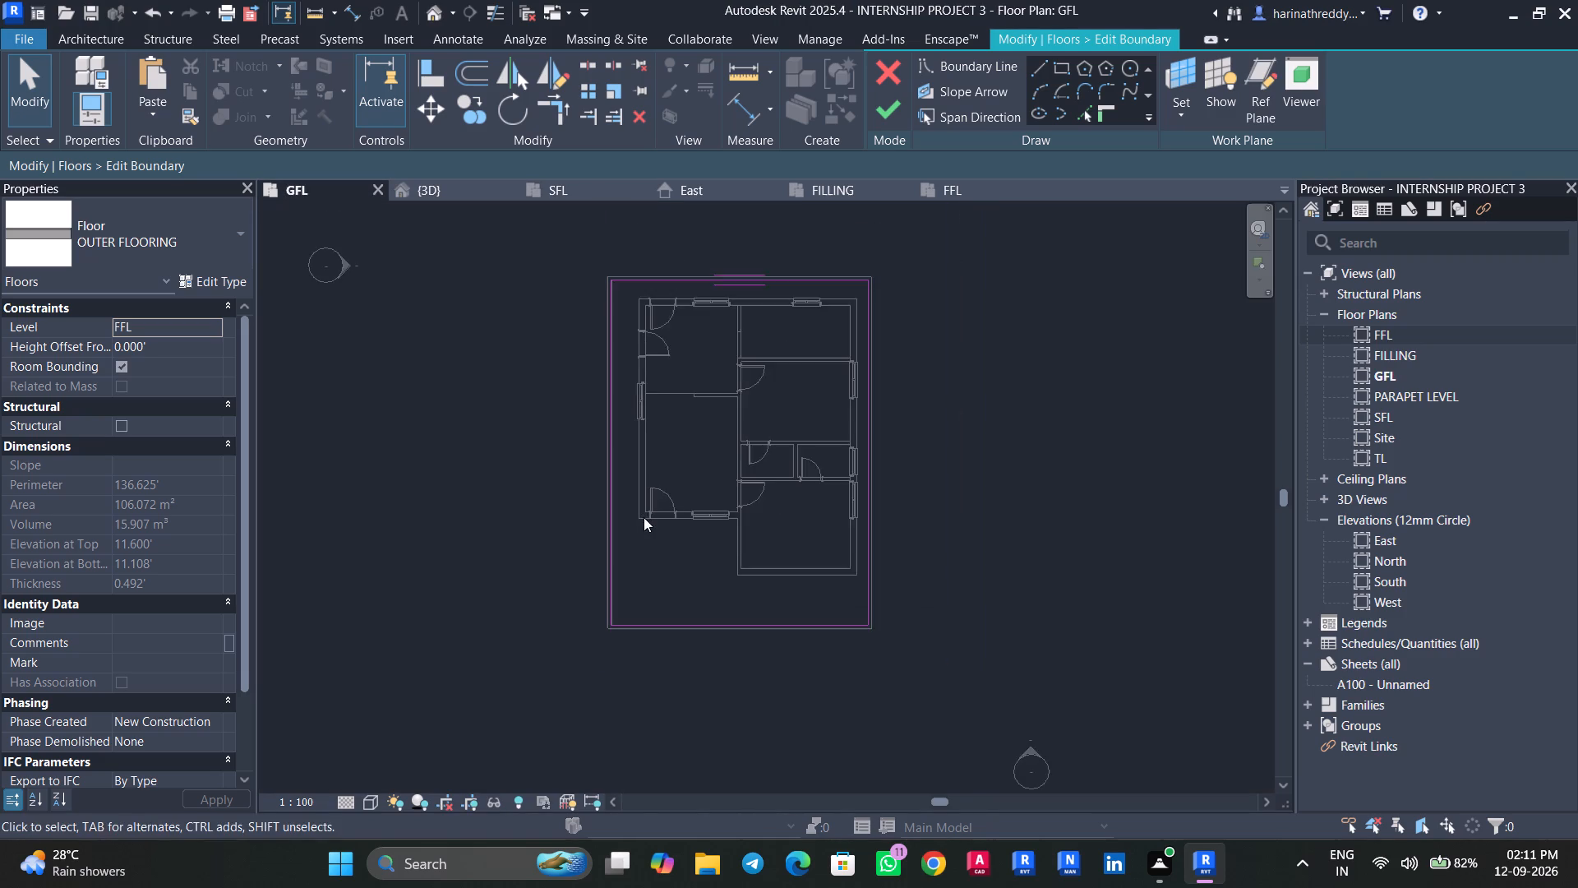
{"action": "middle_click_drag", "start_coordinate": [644, 516], "coordinate": [642, 558]}
{"action": "left_click", "coordinate": [1064, 68]}
{"action": "scroll", "coordinate": [619, 409], "scroll_direction": "up", "scroll_amount": 2}
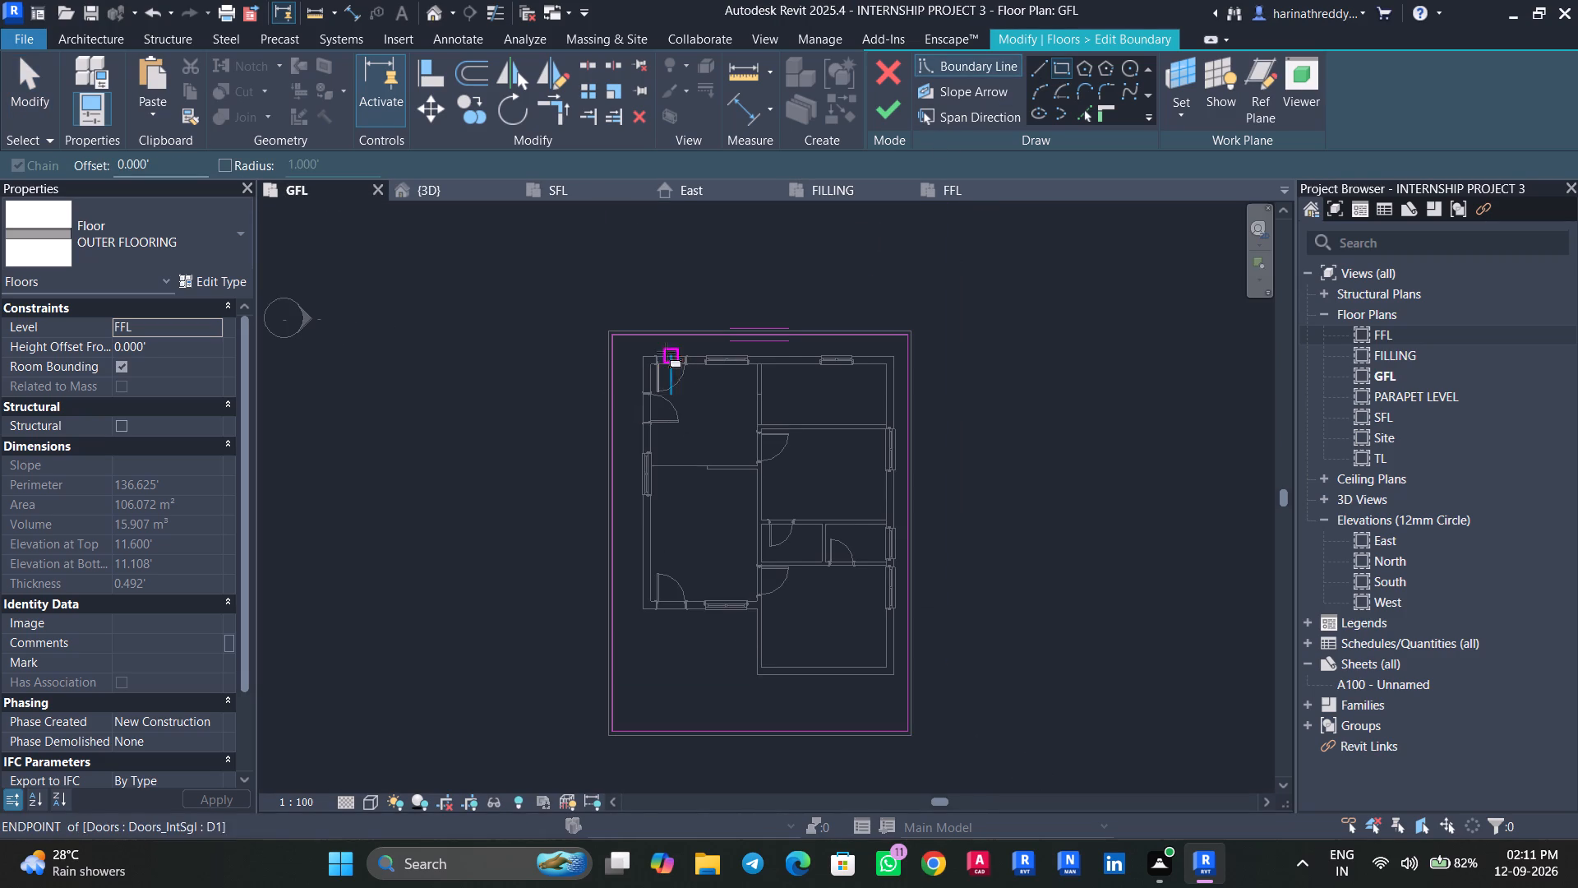
{"action": "left_click", "coordinate": [646, 358]}
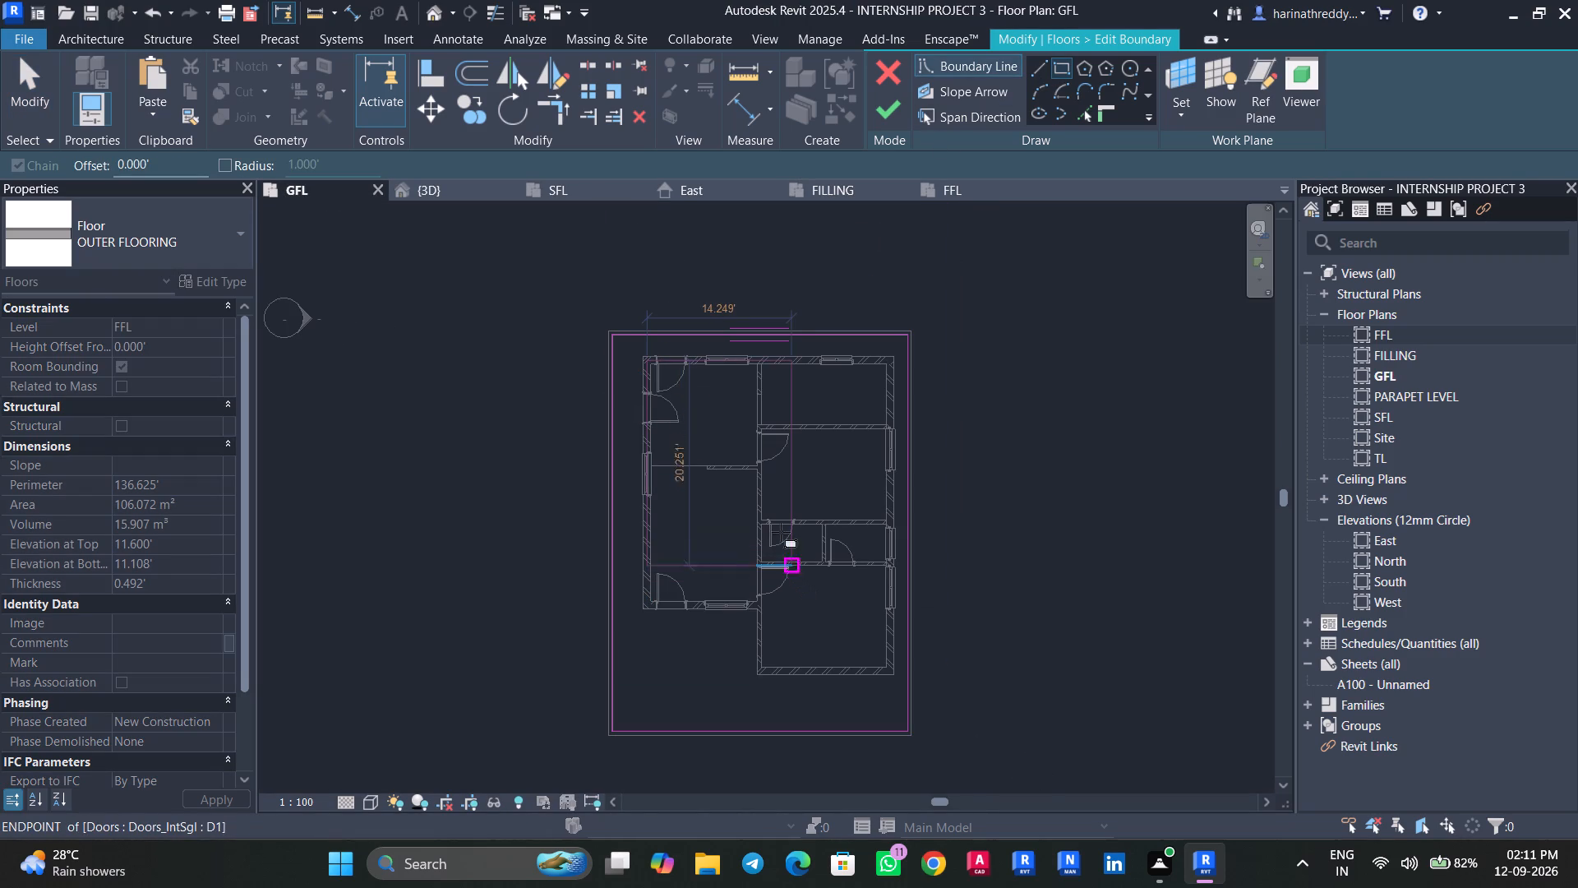
{"action": "key", "text": "Escape"}
{"action": "scroll", "coordinate": [642, 344], "scroll_direction": "up", "scroll_amount": 7}
{"action": "left_click", "coordinate": [649, 368]}
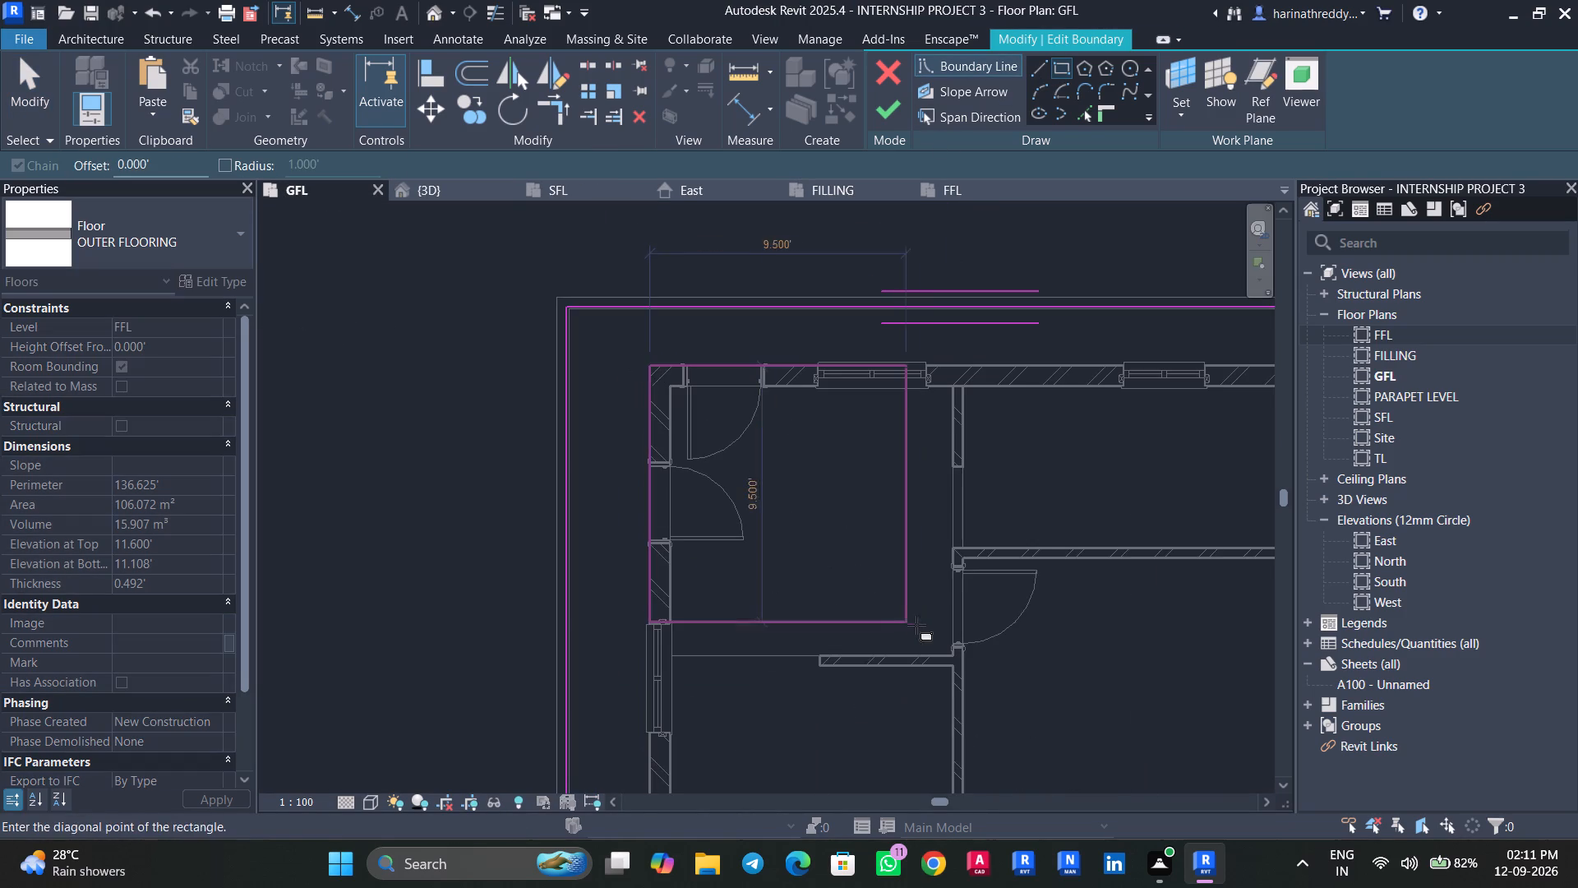
{"action": "middle_click_drag", "start_coordinate": [911, 620], "coordinate": [703, 235]}
{"action": "scroll", "coordinate": [714, 300], "scroll_direction": "down", "scroll_amount": 7}
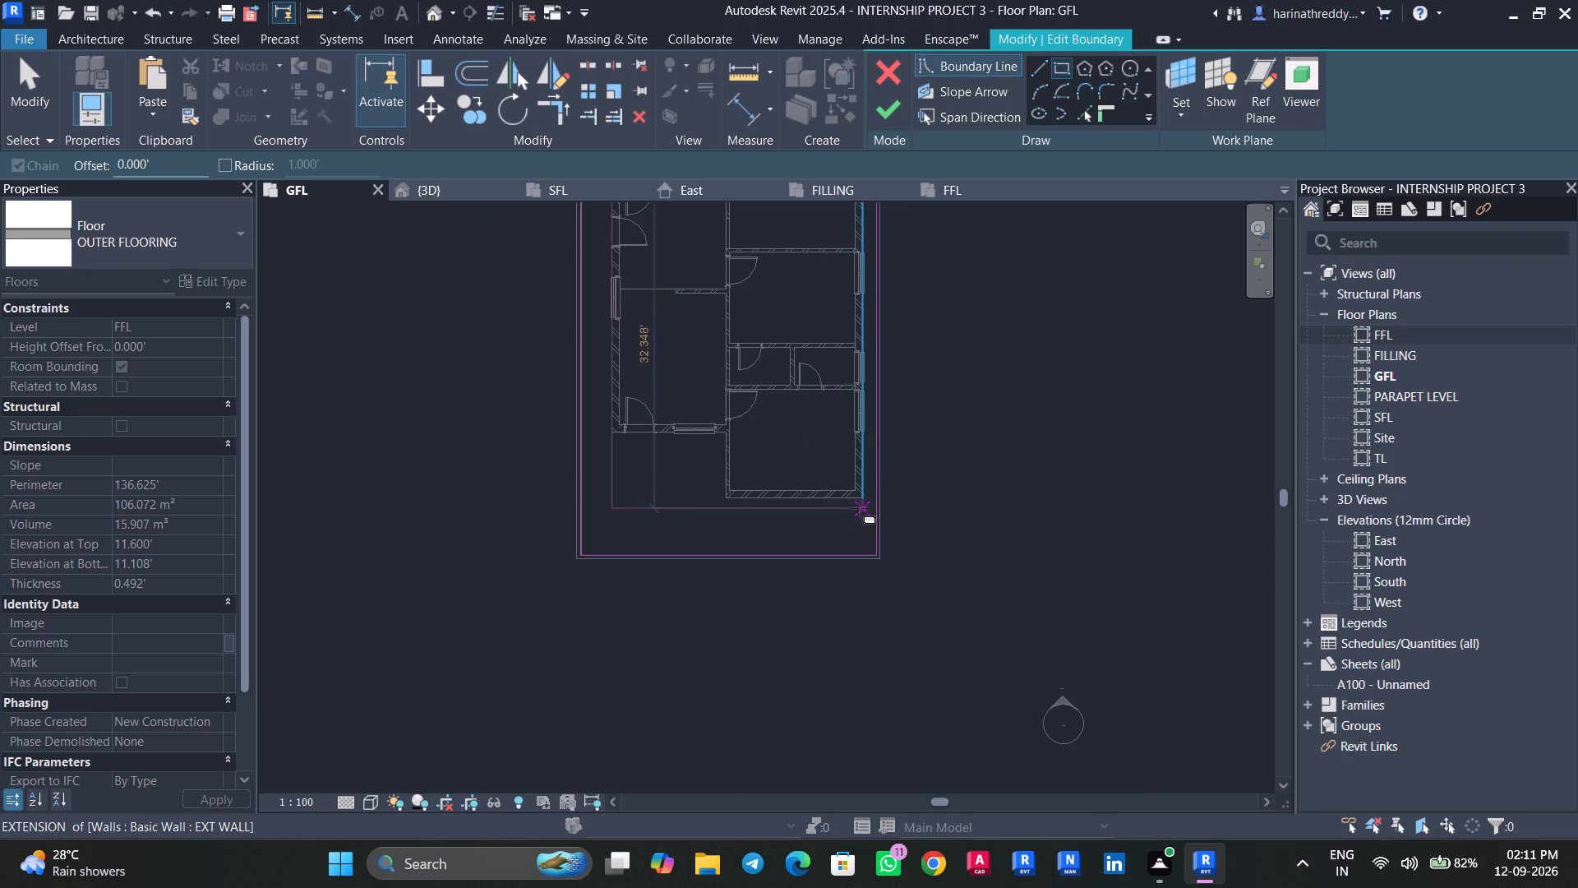
{"action": "left_click", "coordinate": [862, 506]}
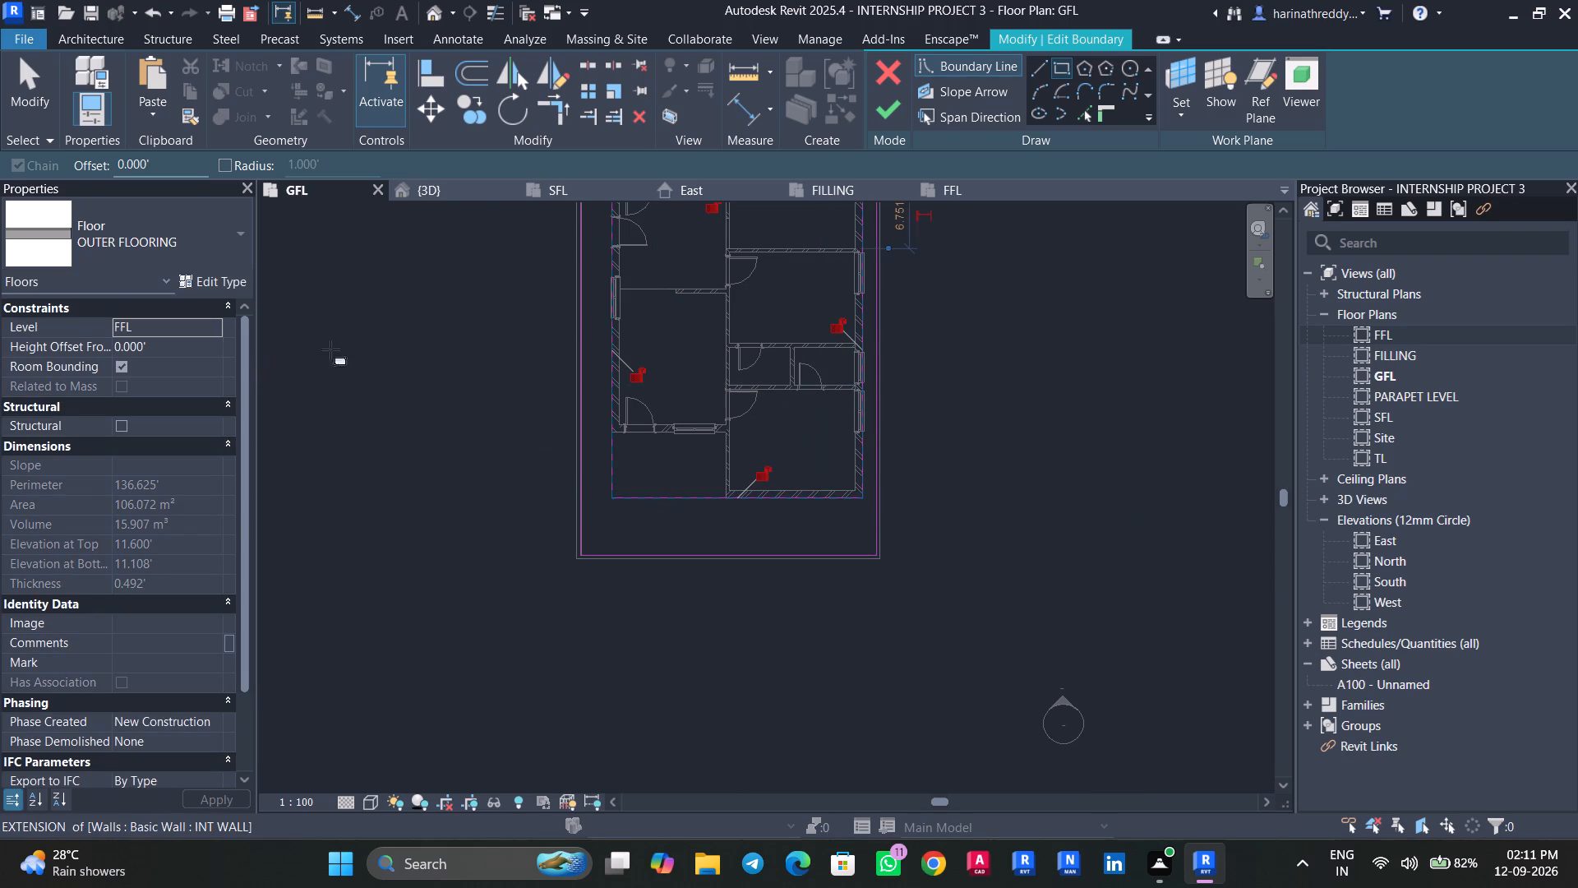
{"action": "key", "text": "Escape"}
{"action": "key", "text": "Escape"}
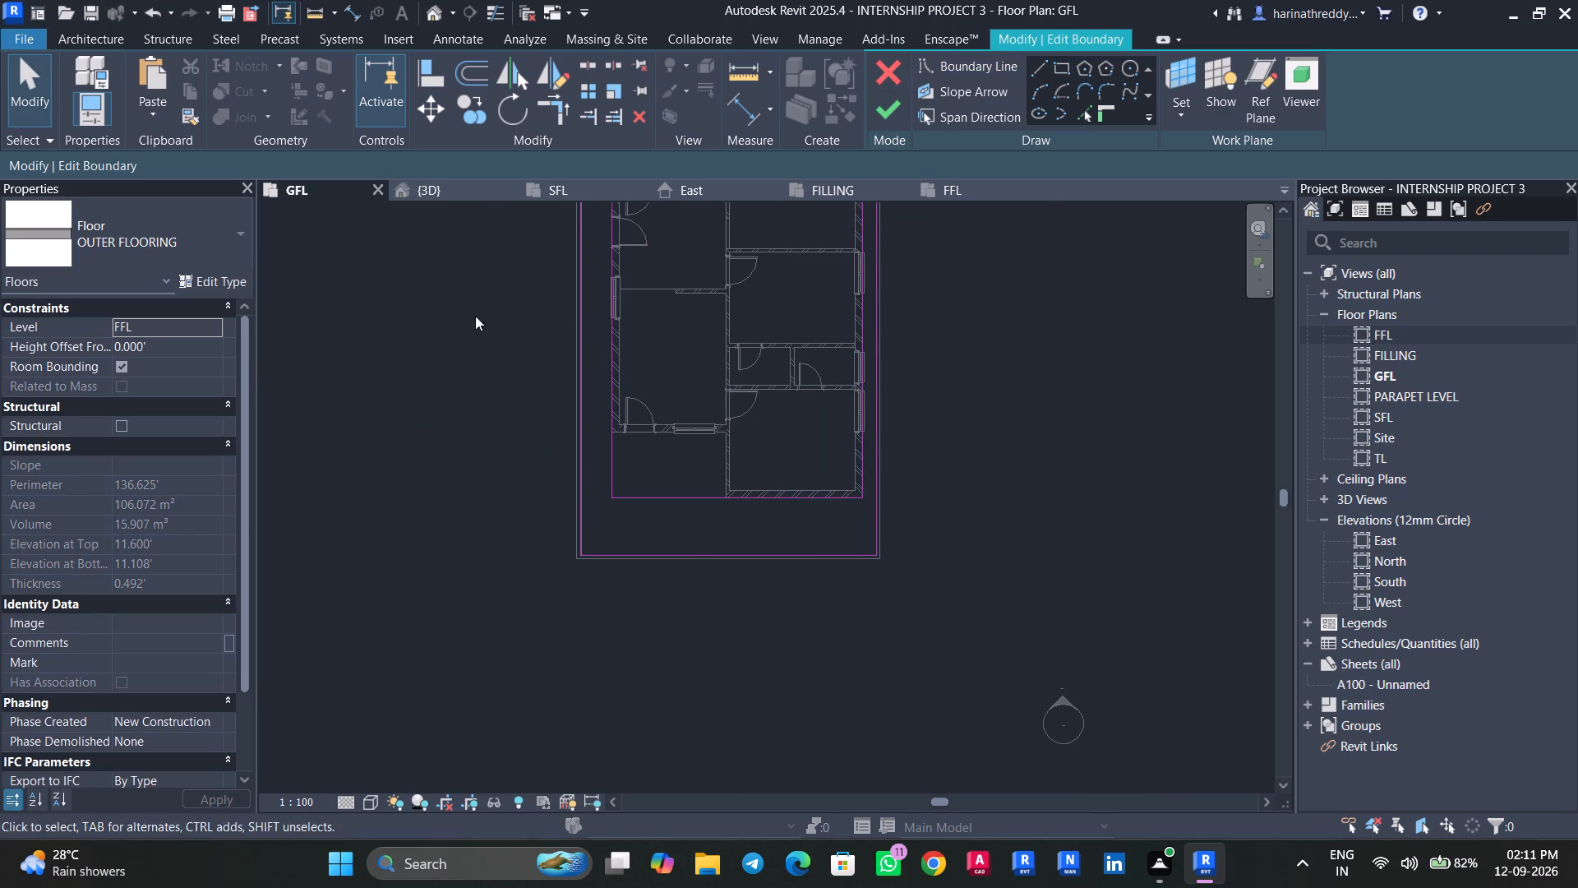
{"action": "left_click", "coordinate": [880, 106]}
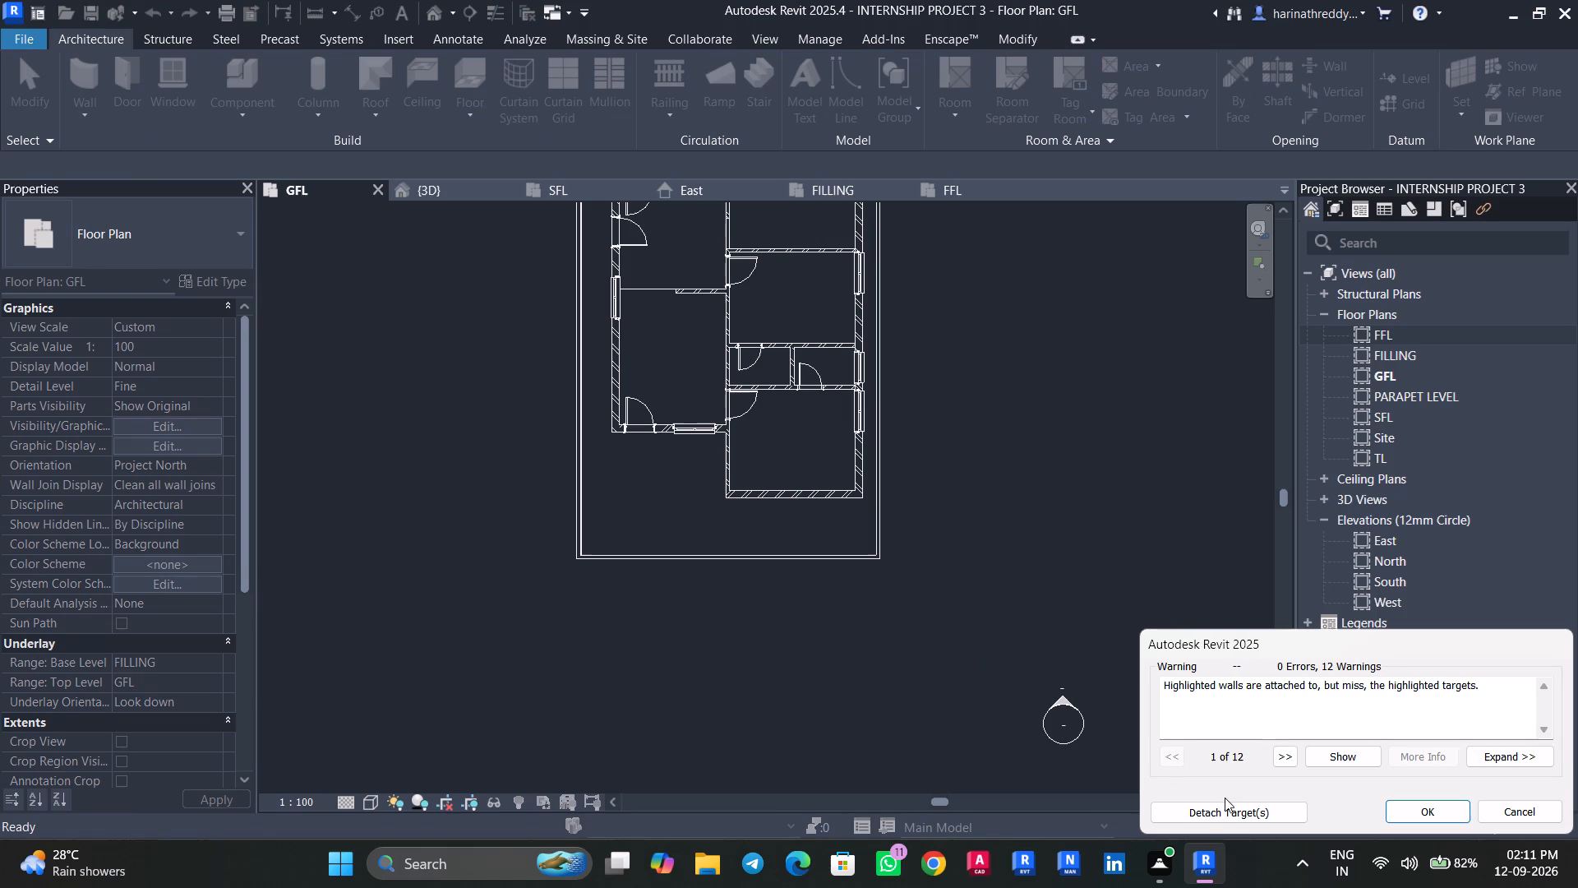
Detach the walls from the floor targets they miss.
{"action": "left_click", "coordinate": [1225, 798]}
{"action": "left_click", "coordinate": [1226, 806]}
Extend the west face of the 3D section box outward to include the whole house and compound wall.
{"action": "left_click", "coordinate": [457, 193]}
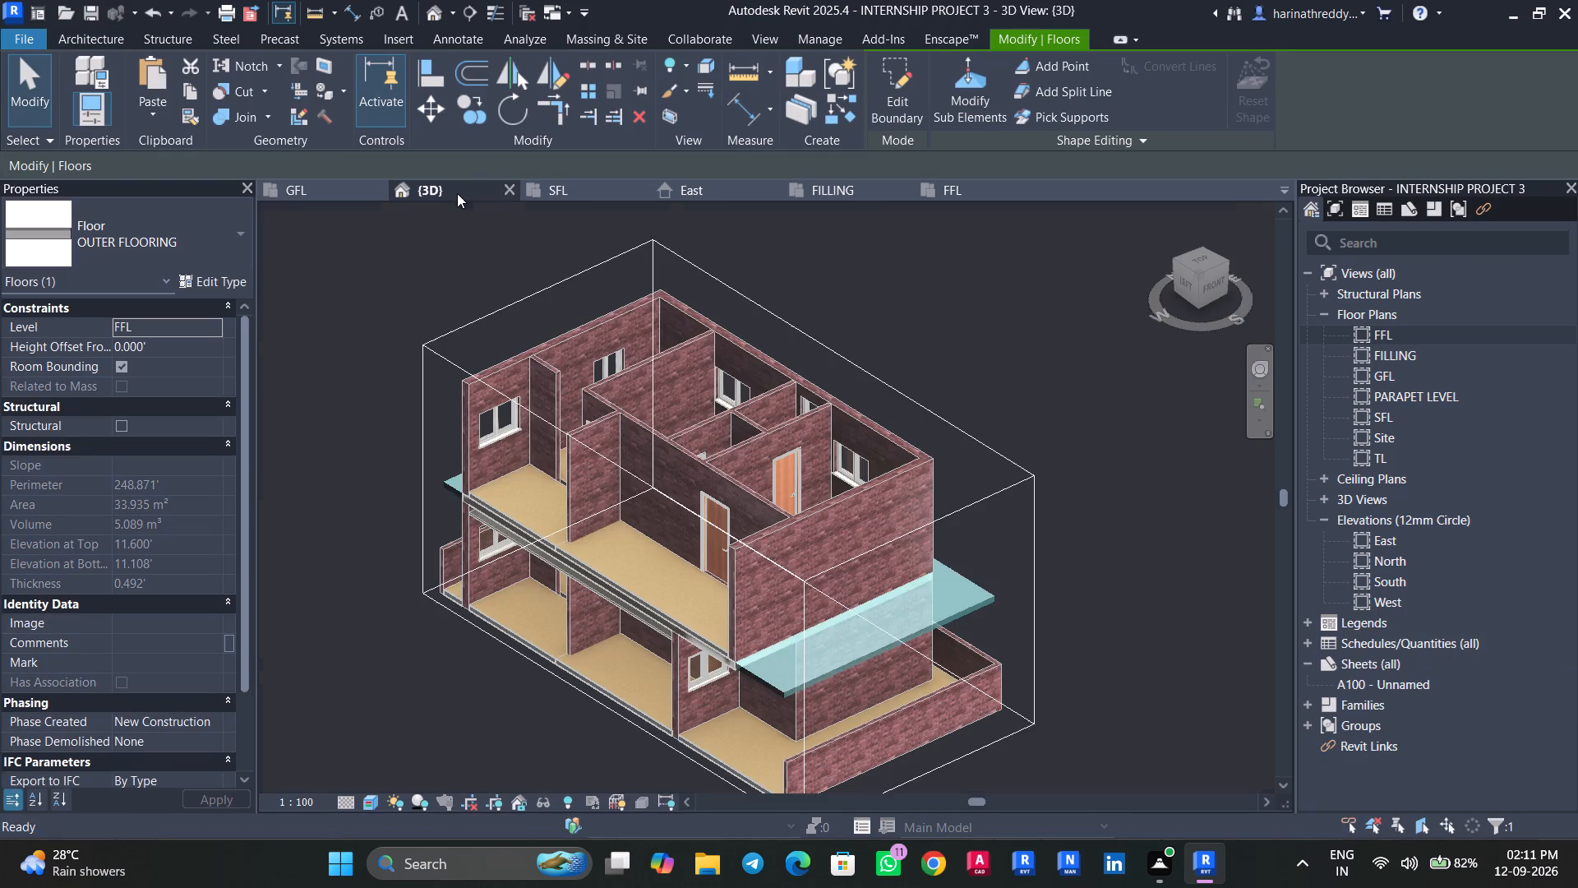
{"action": "key", "text": "Escape"}
{"action": "key", "text": "Escape"}
{"action": "left_click", "coordinate": [806, 571]}
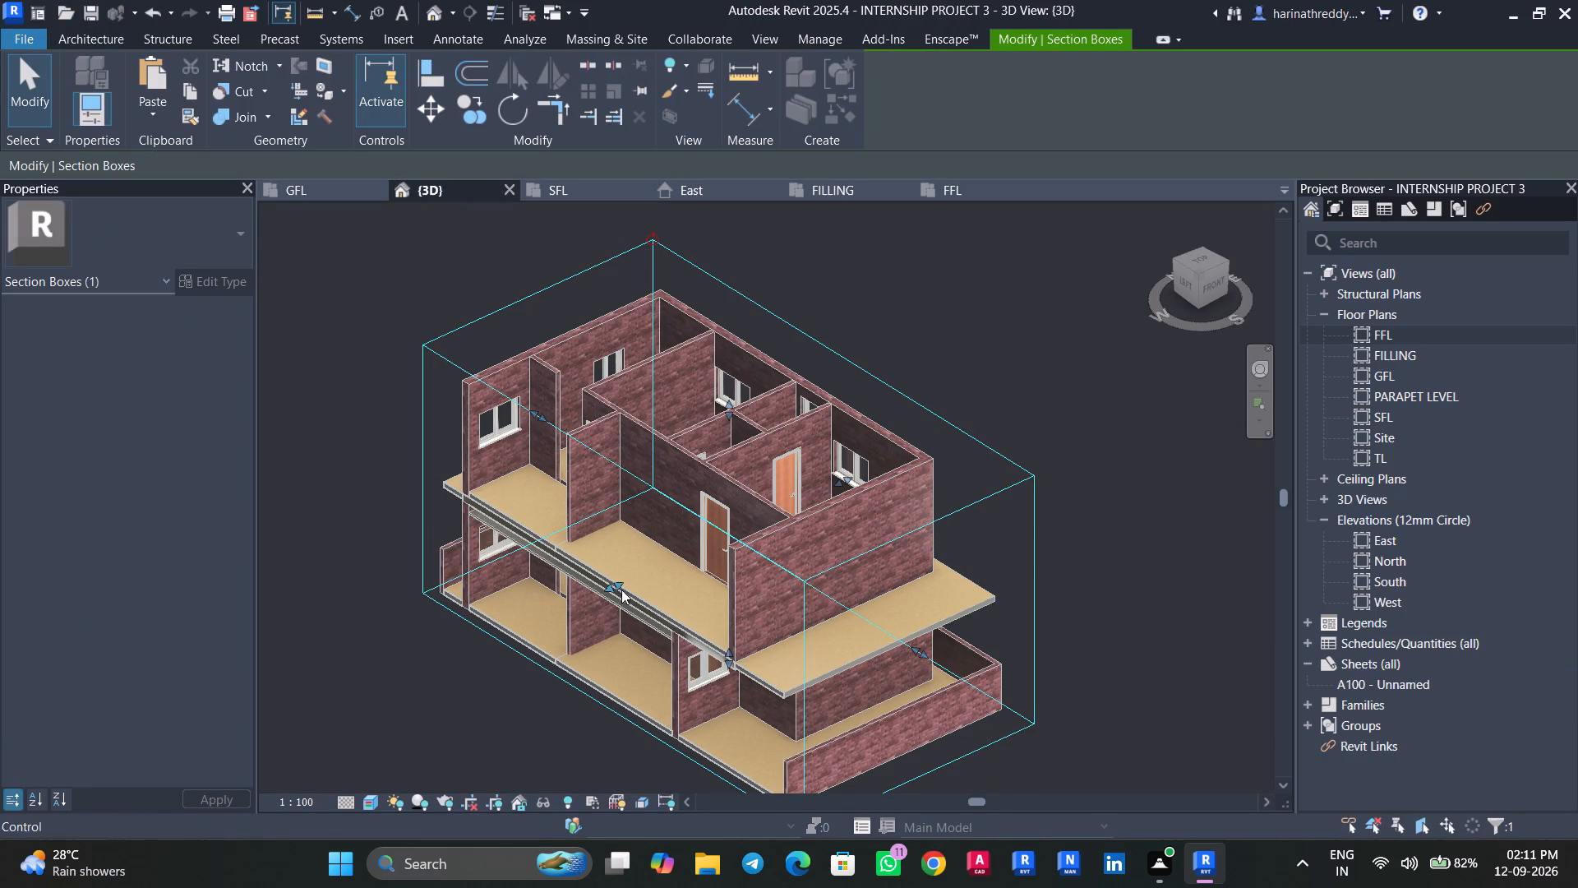
{"action": "left_click_drag", "start_coordinate": [620, 588], "coordinate": [472, 650]}
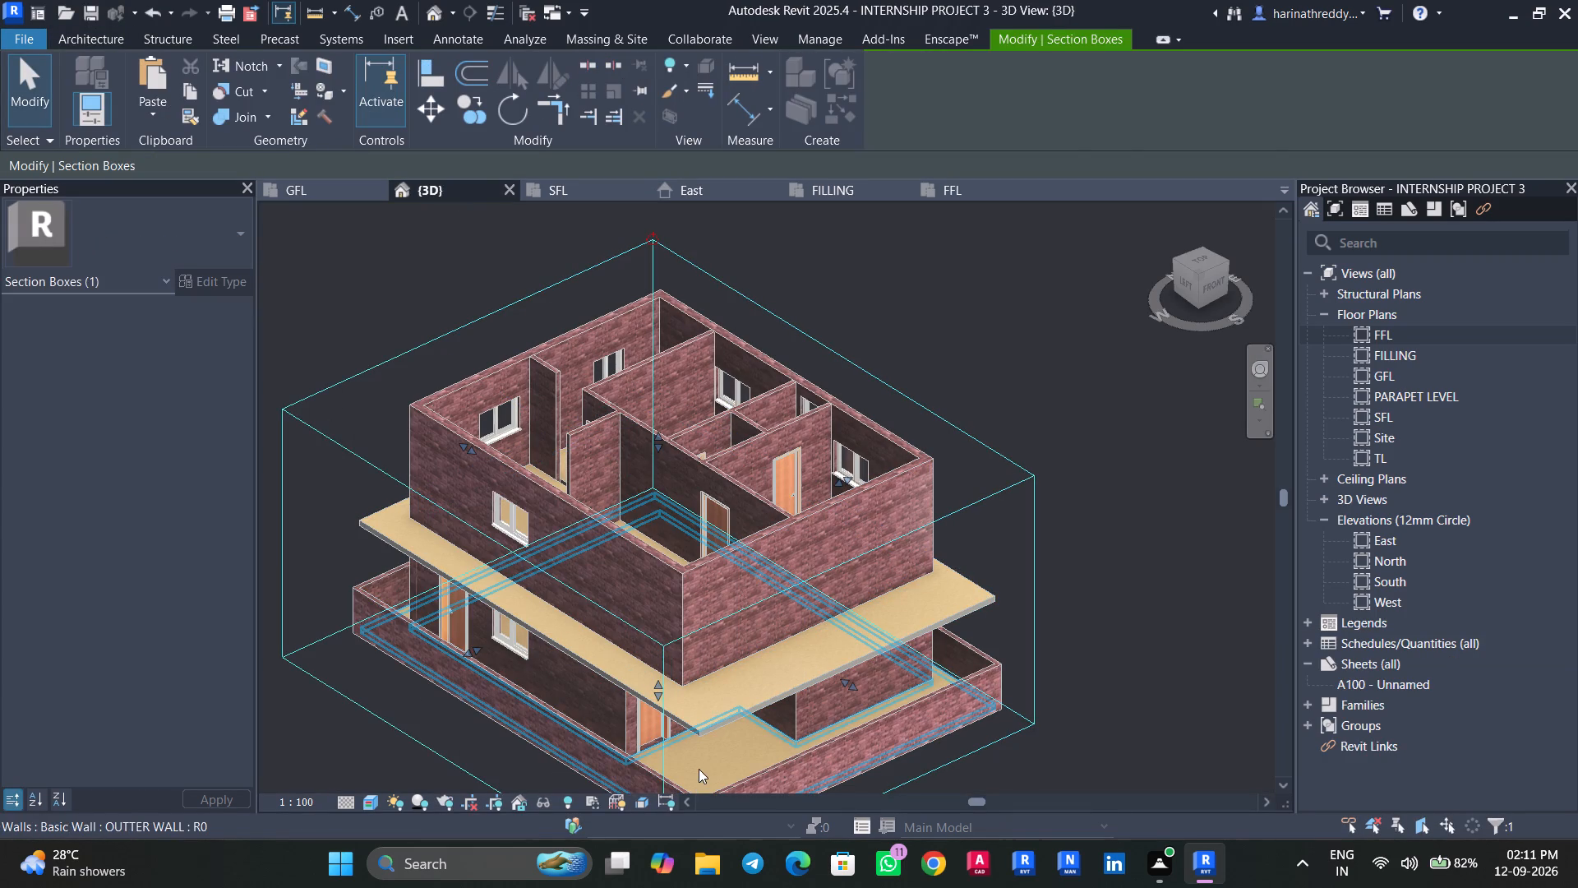
Examine the new FFL outer floor and the GFL outer floor from several 3D angles.
{"action": "left_click", "coordinate": [699, 768]}
{"action": "middle_click_drag", "start_coordinate": [700, 768], "coordinate": [536, 743], "text": "shift"}
{"action": "scroll", "coordinate": [535, 745], "scroll_direction": "up", "scroll_amount": 1, "text": "shift"}
{"action": "key", "text": "Escape"}
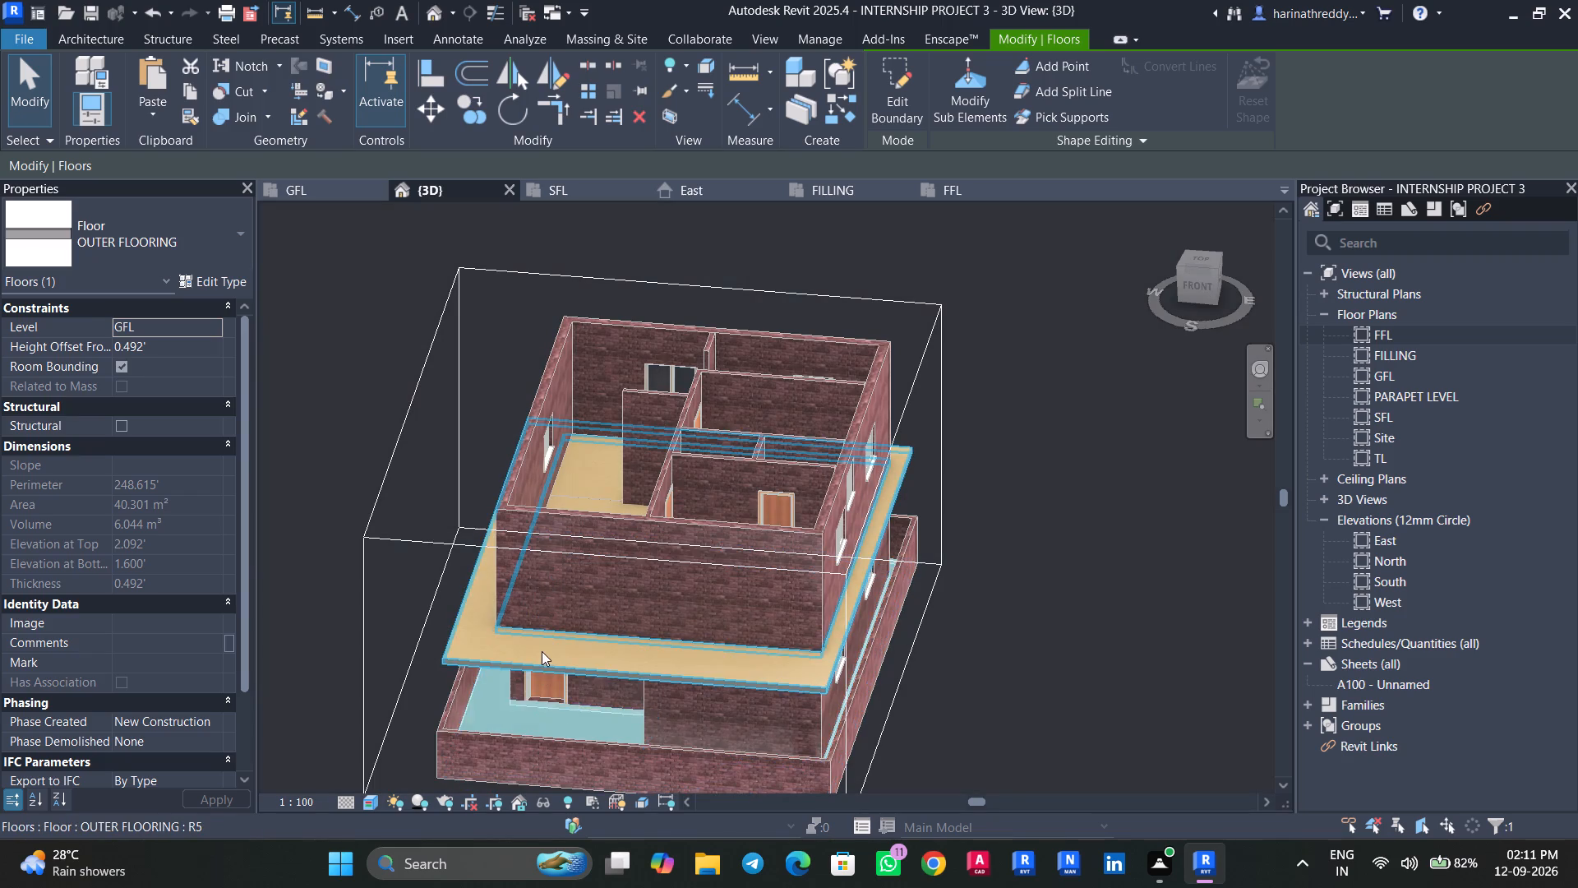
{"action": "left_click", "coordinate": [538, 654]}
{"action": "middle_click_drag", "start_coordinate": [538, 658], "coordinate": [725, 666], "text": "shift"}
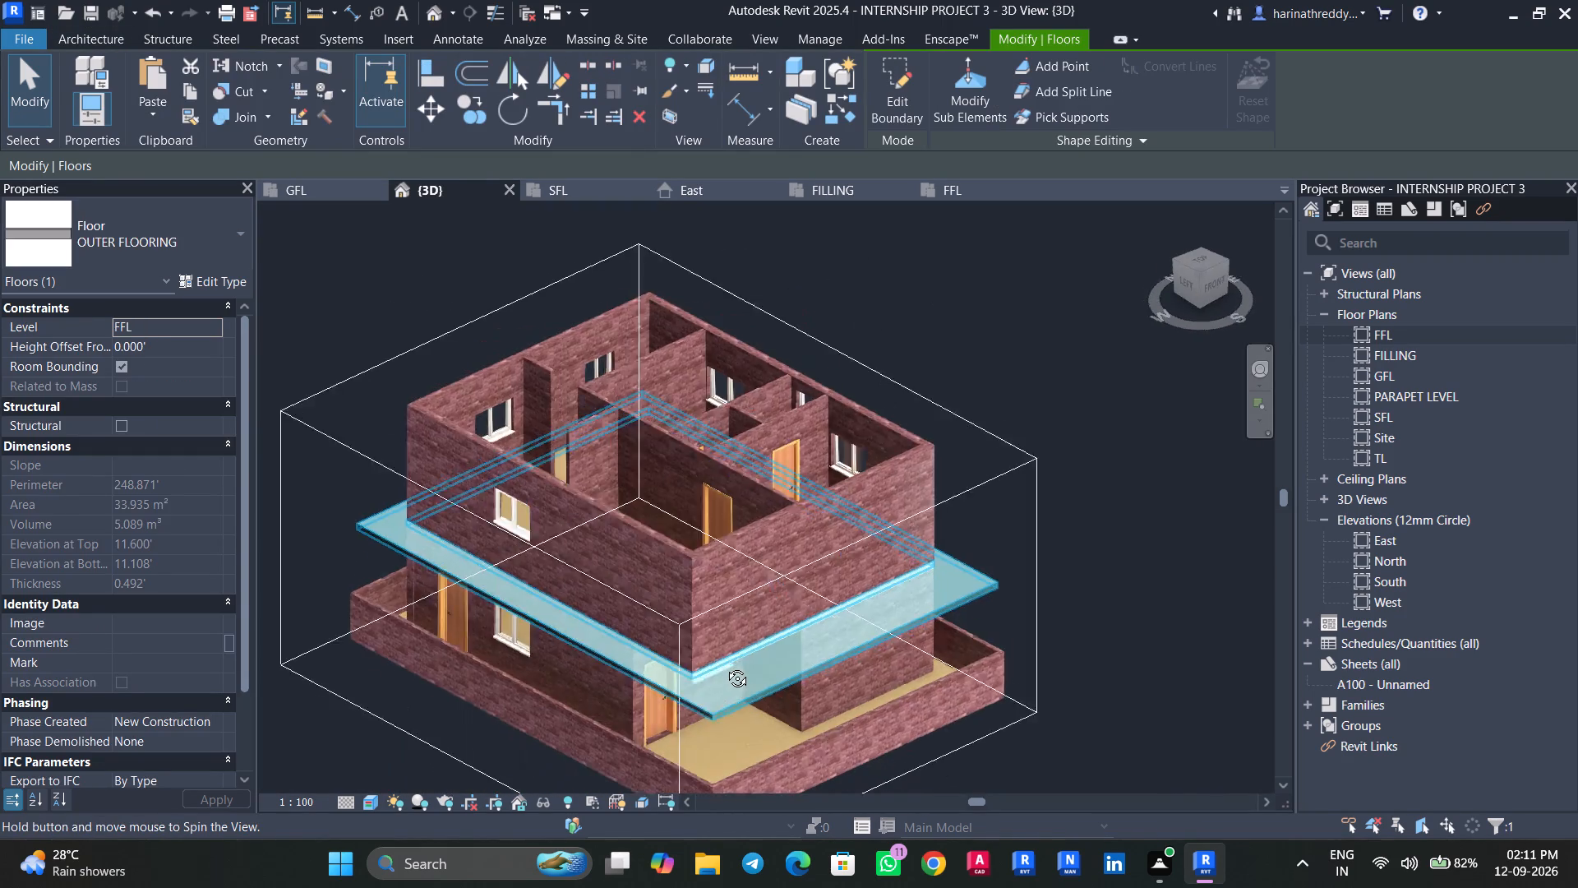
{"action": "middle_click_drag", "start_coordinate": [725, 666], "coordinate": [728, 666], "text": "shift"}
{"action": "key", "text": "Escape"}
{"action": "middle_click_drag", "start_coordinate": [1127, 748], "coordinate": [1101, 658]}
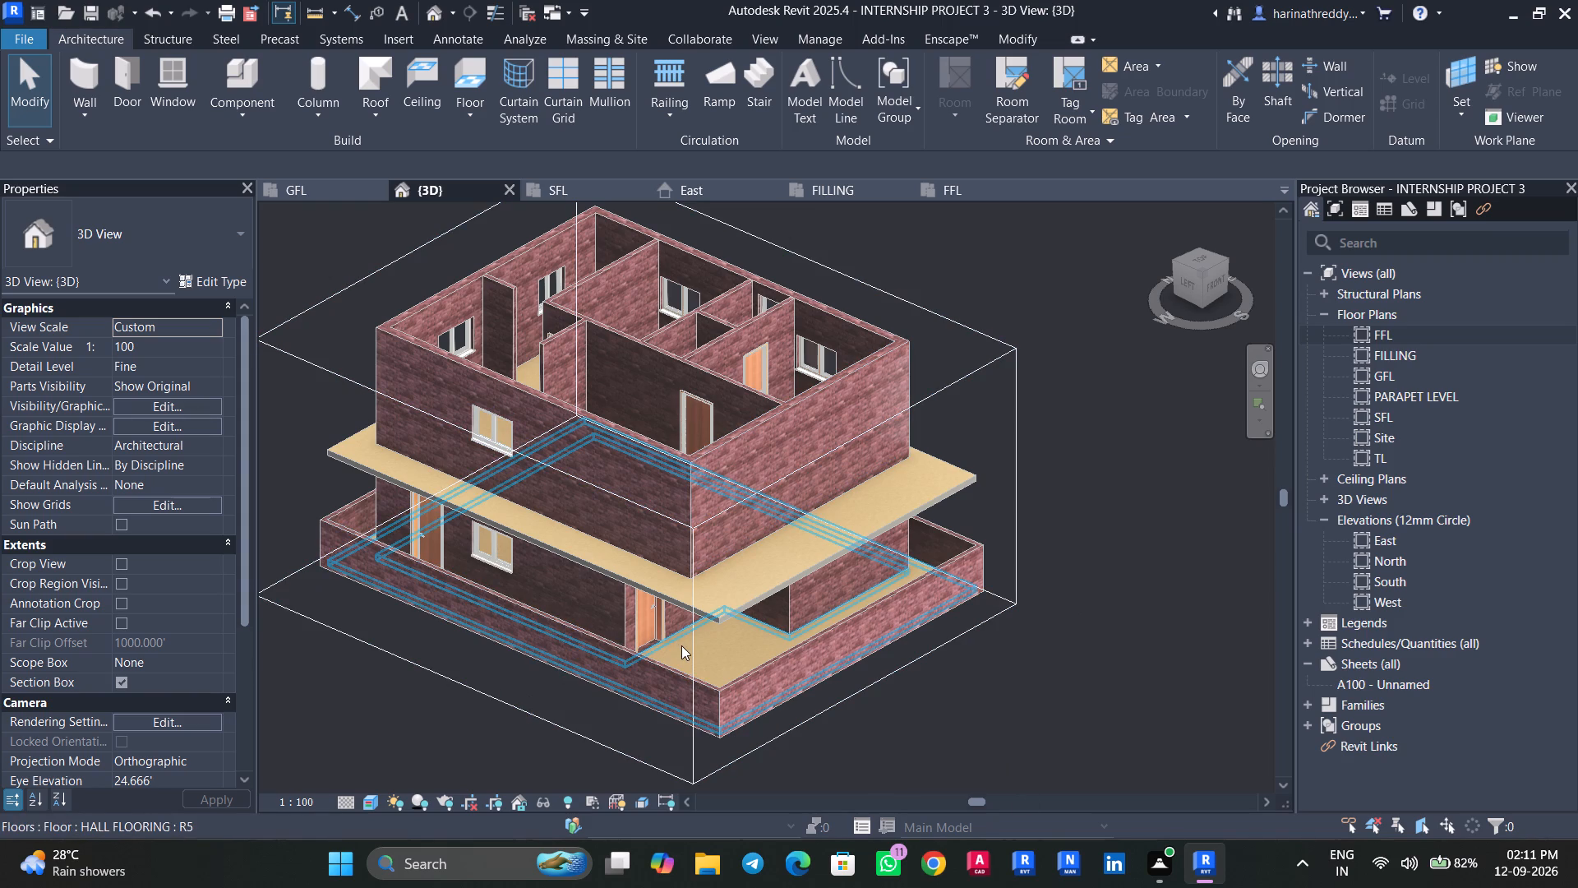
Compare the outline of the outer floor around the house in the GFL and FFL floor plans.
{"action": "left_click", "coordinate": [771, 550]}
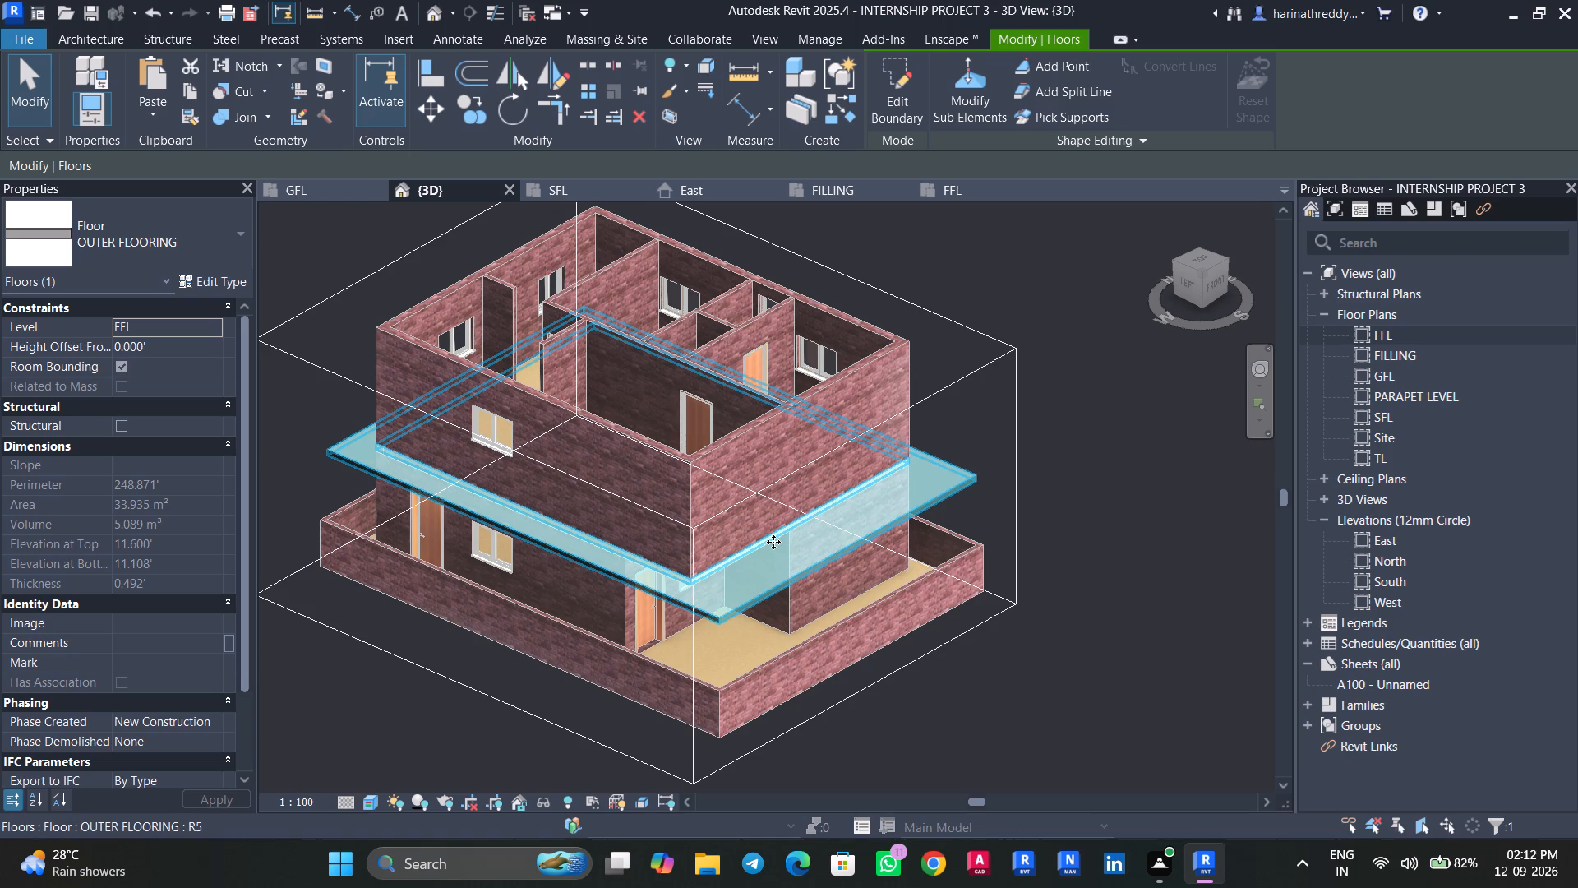
{"action": "left_click", "coordinate": [322, 197]}
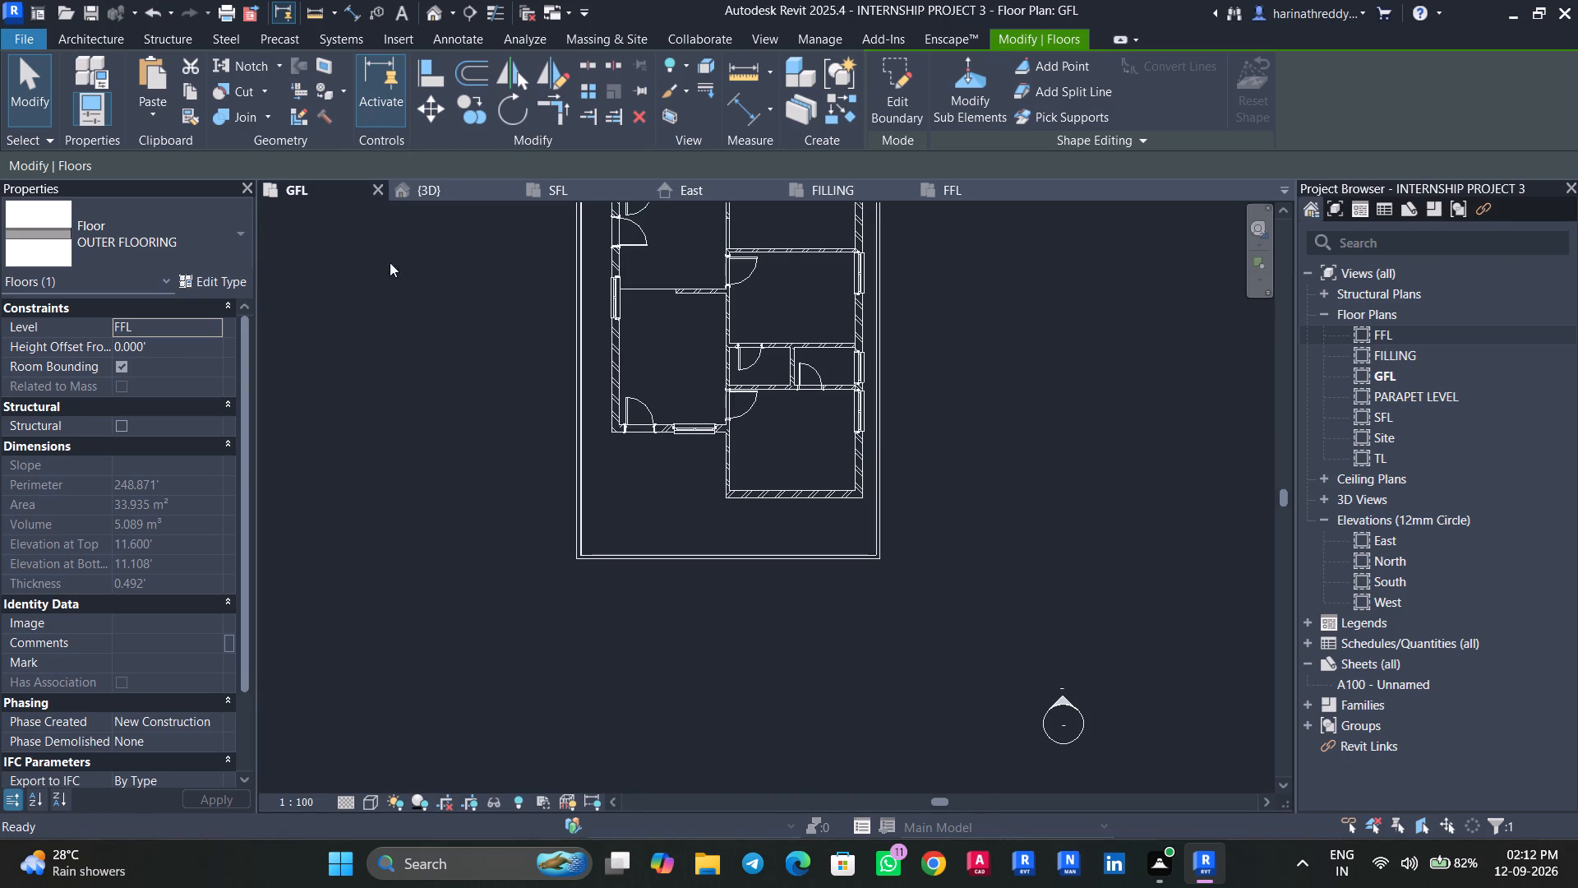
{"action": "left_click", "coordinate": [672, 521]}
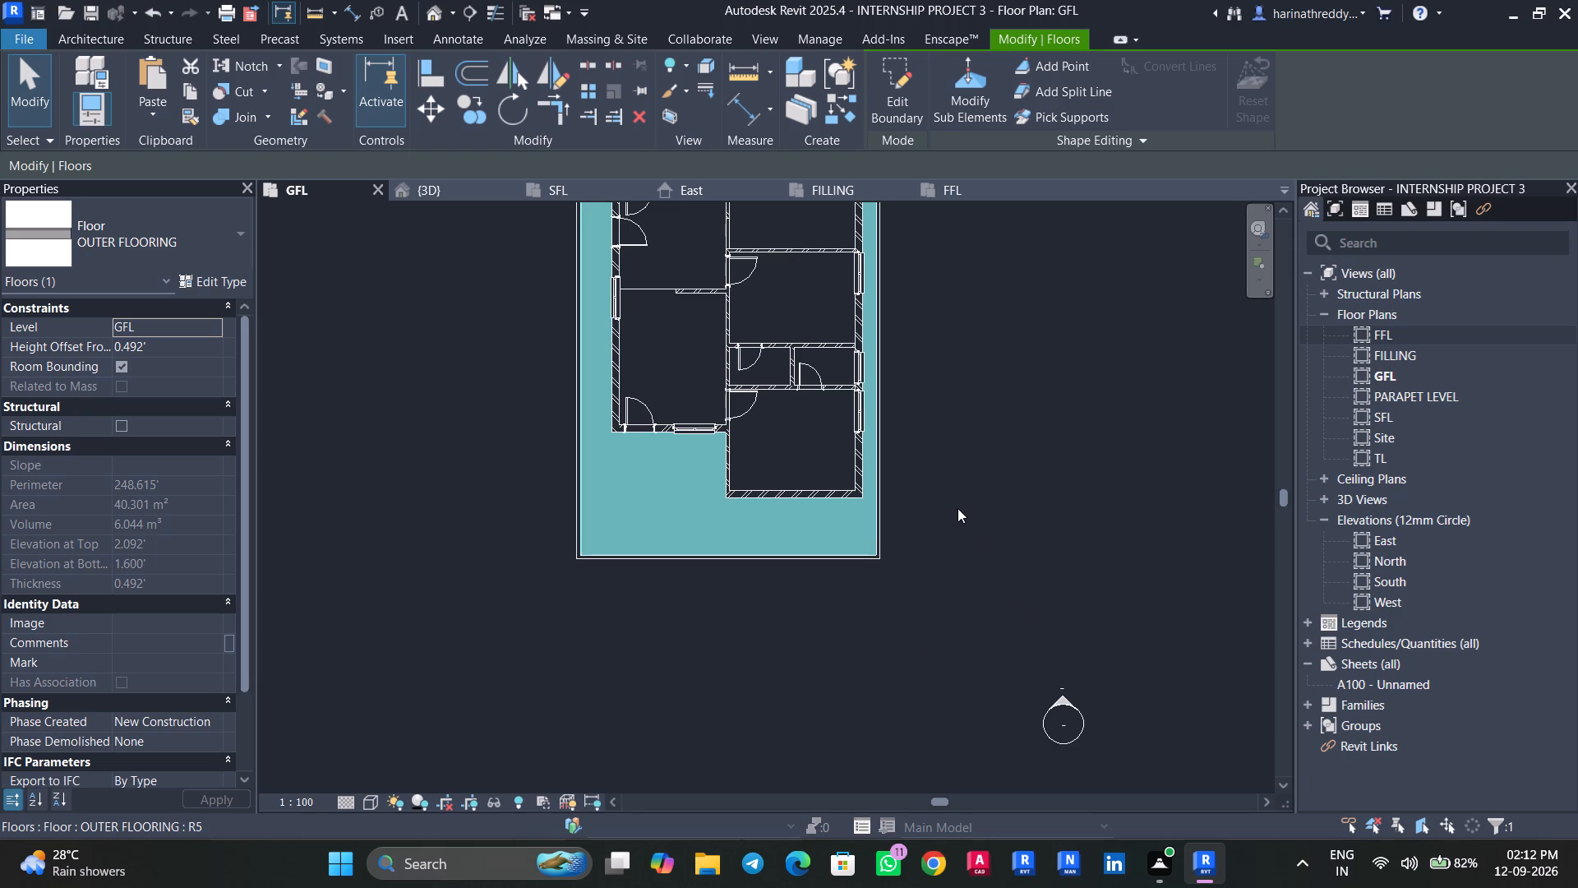
{"action": "middle_click_drag", "start_coordinate": [961, 494], "coordinate": [957, 691]}
{"action": "scroll", "coordinate": [961, 494], "scroll_direction": "down", "scroll_amount": 1}
{"action": "scroll", "coordinate": [957, 691], "scroll_direction": "up", "scroll_amount": 1}
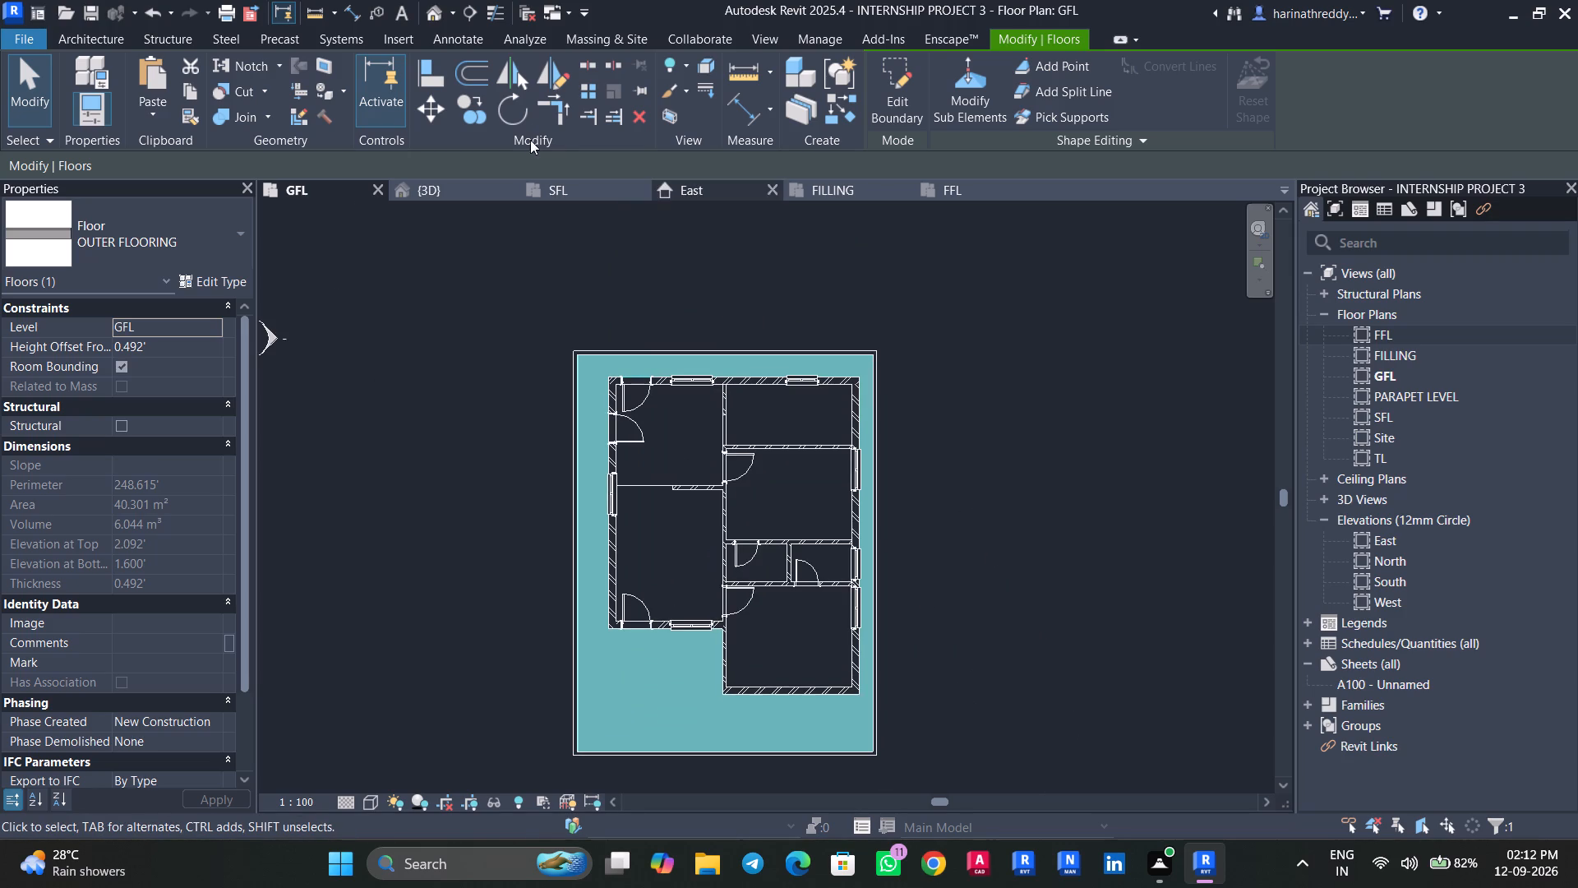
{"action": "left_click", "coordinate": [960, 191]}
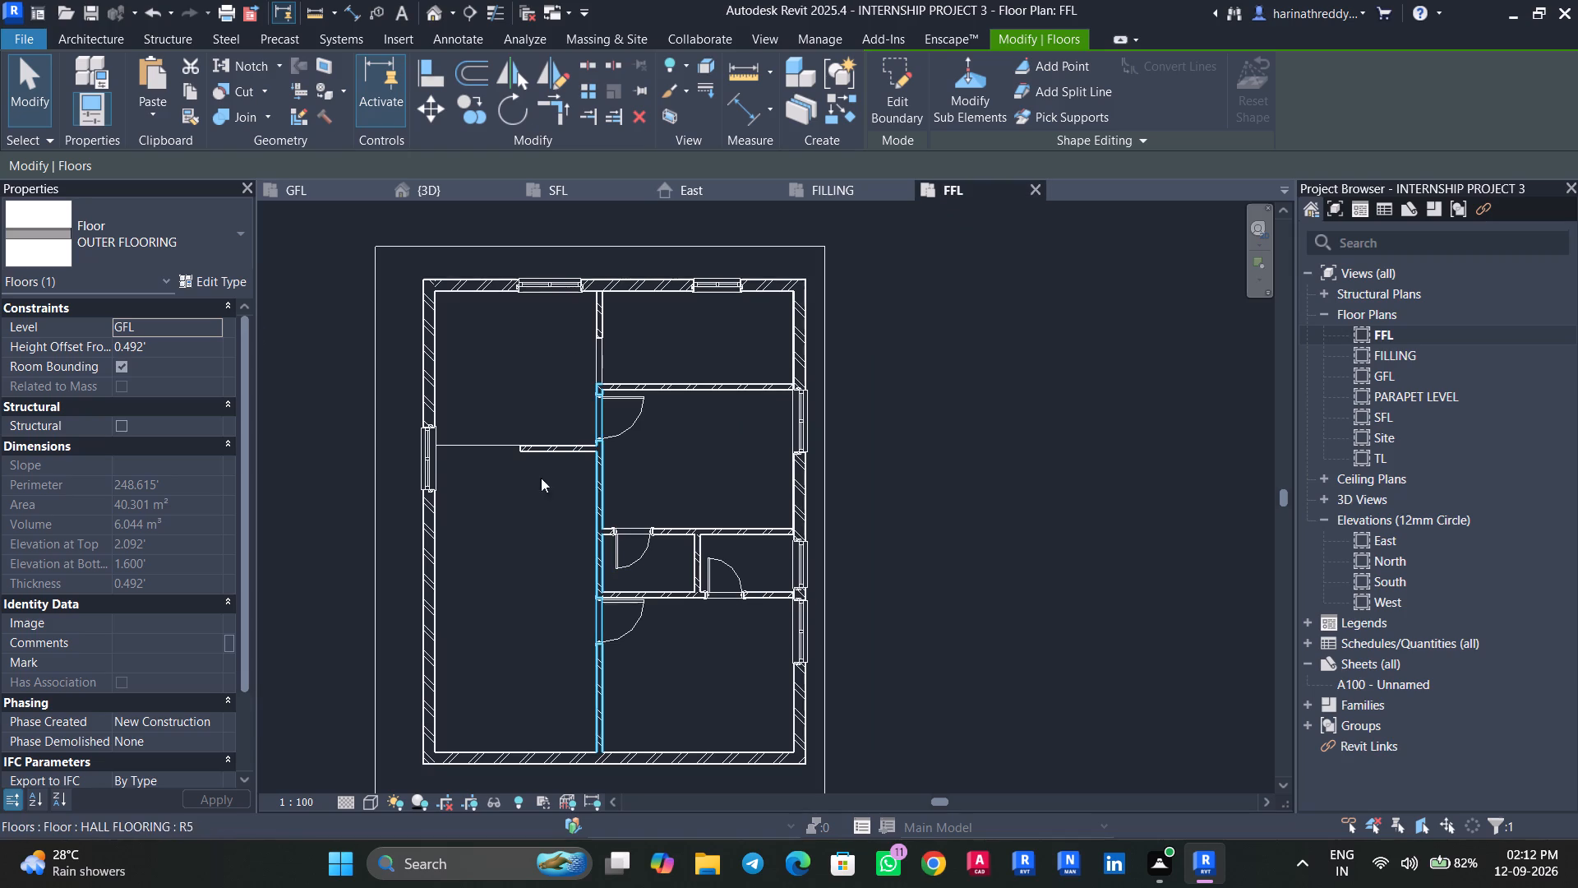
{"action": "left_click", "coordinate": [421, 386]}
{"action": "left_click", "coordinate": [385, 365]}
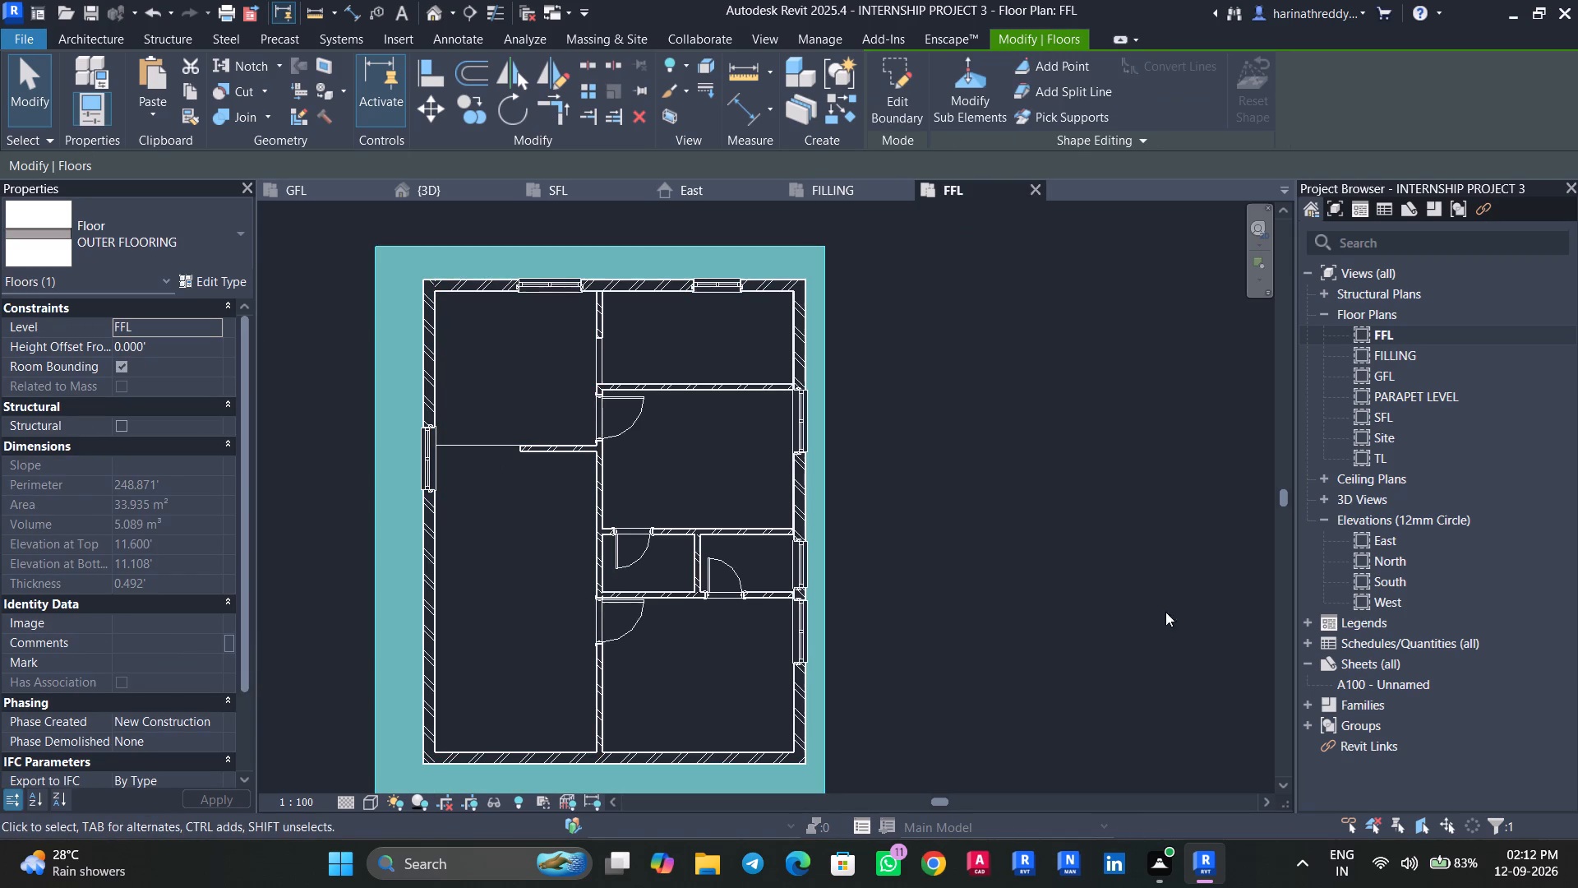
{"action": "scroll", "coordinate": [1171, 526], "scroll_direction": "down", "scroll_amount": 2}
{"action": "key", "text": "Escape"}
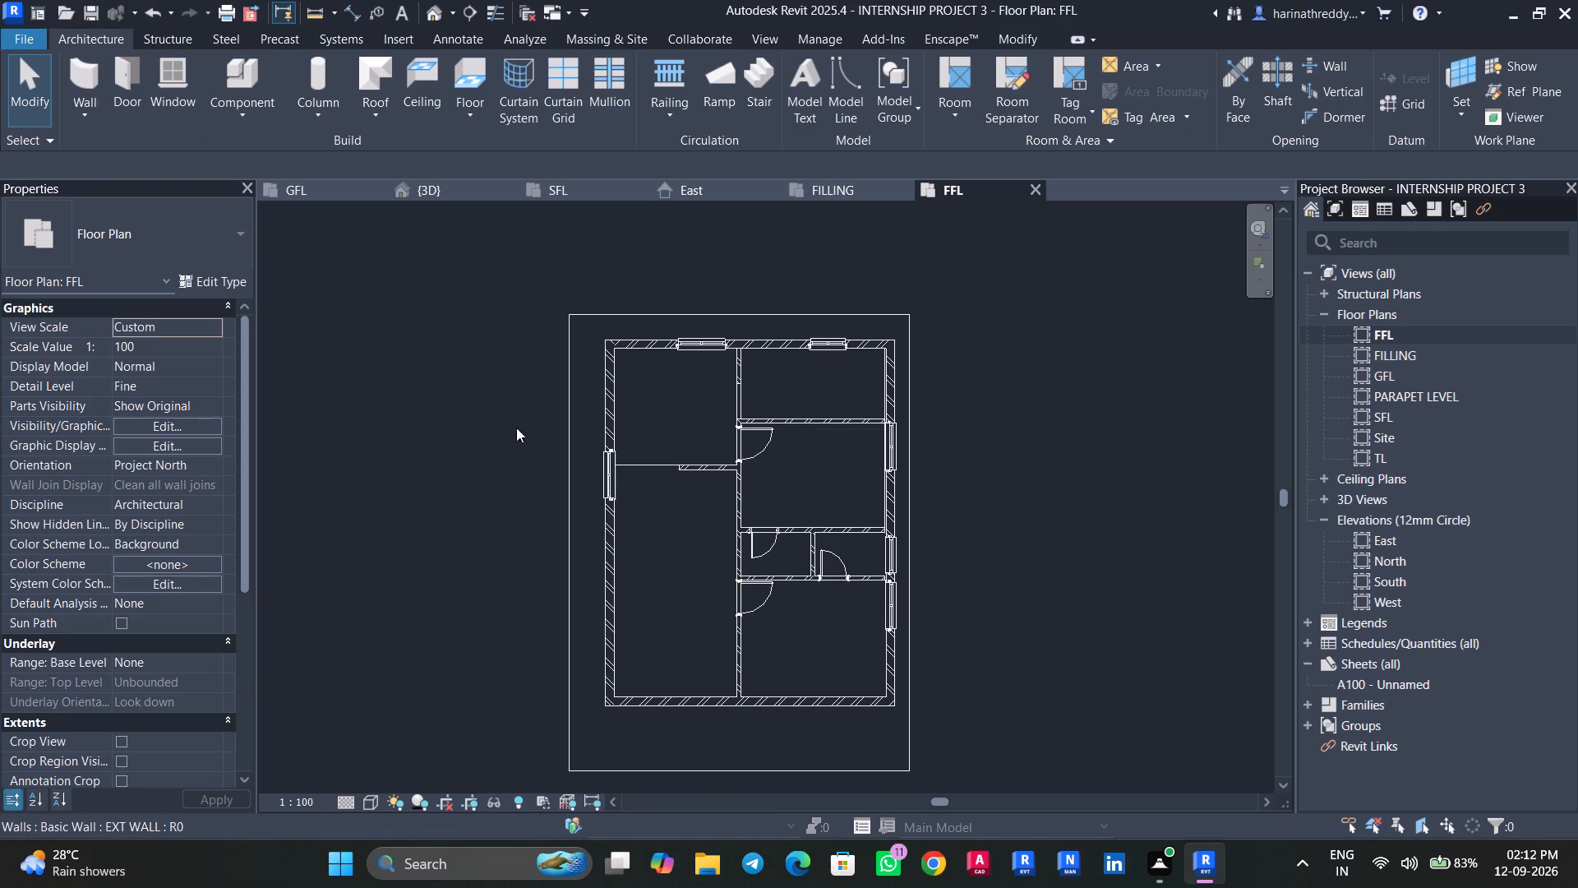
{"action": "left_click", "coordinate": [580, 392]}
{"action": "key", "text": "Escape"}
{"action": "key", "text": "Escape"}
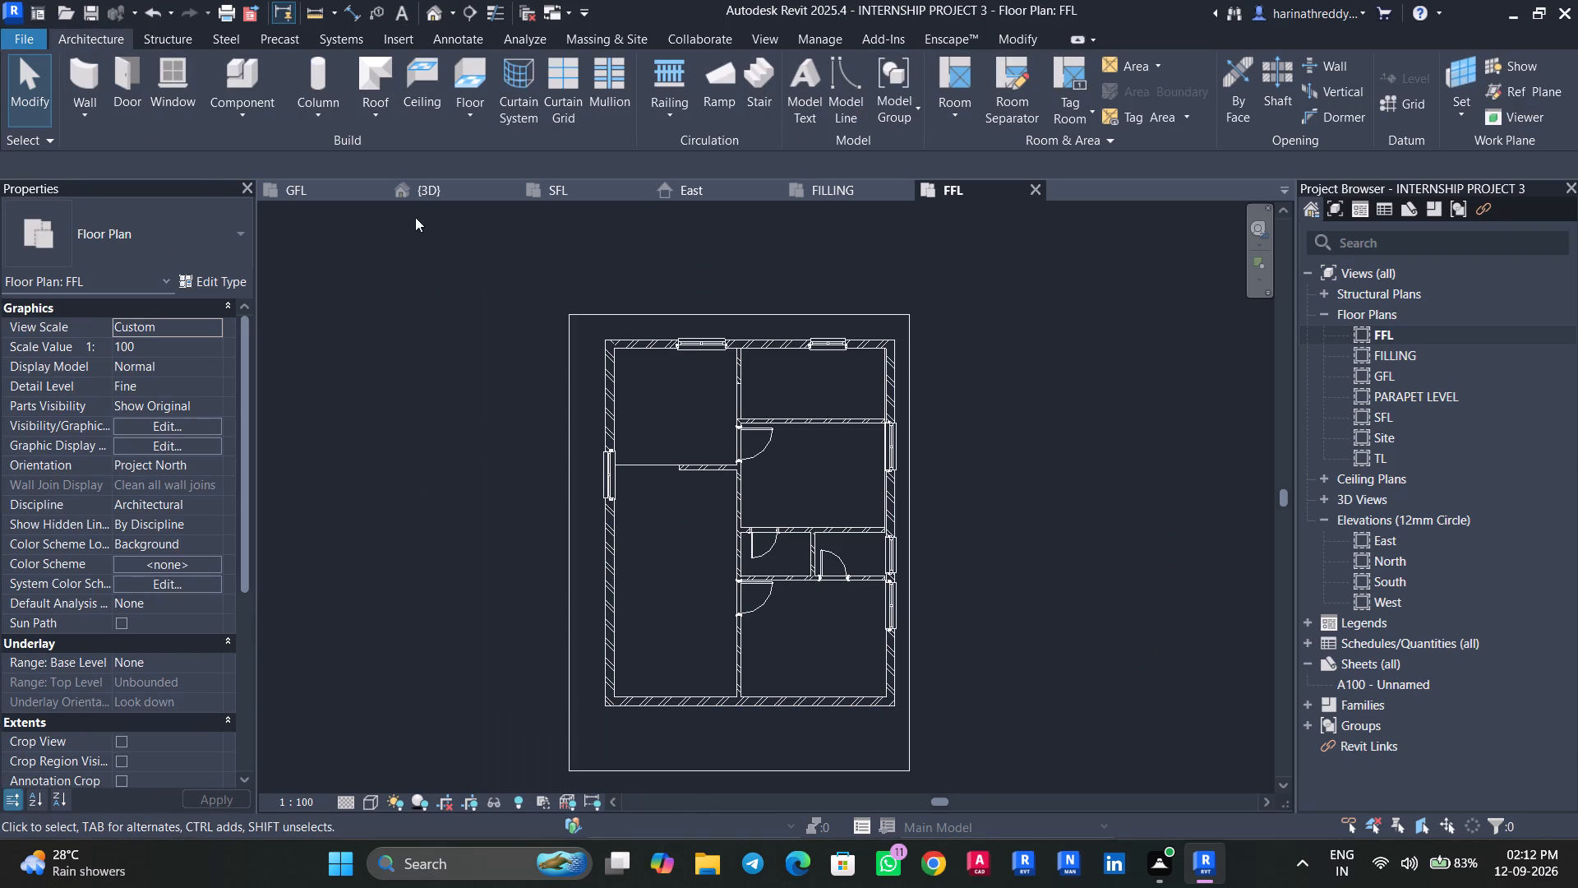
Turn off the section box in the 3D view.
{"action": "left_click", "coordinate": [419, 197]}
{"action": "left_click", "coordinate": [688, 629]}
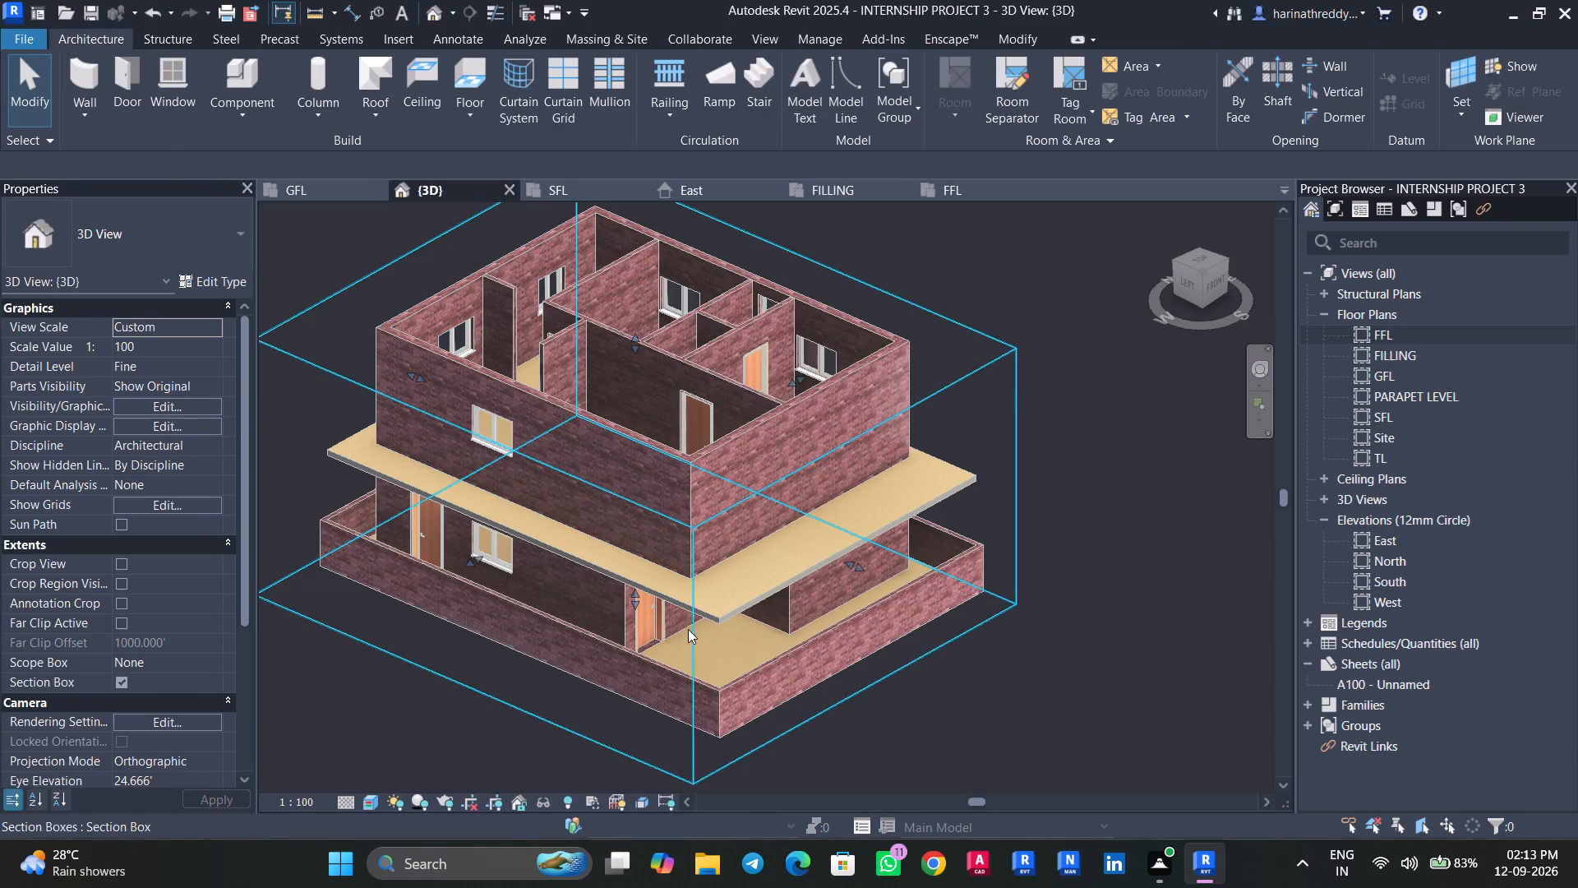
{"action": "left_click", "coordinate": [346, 694]}
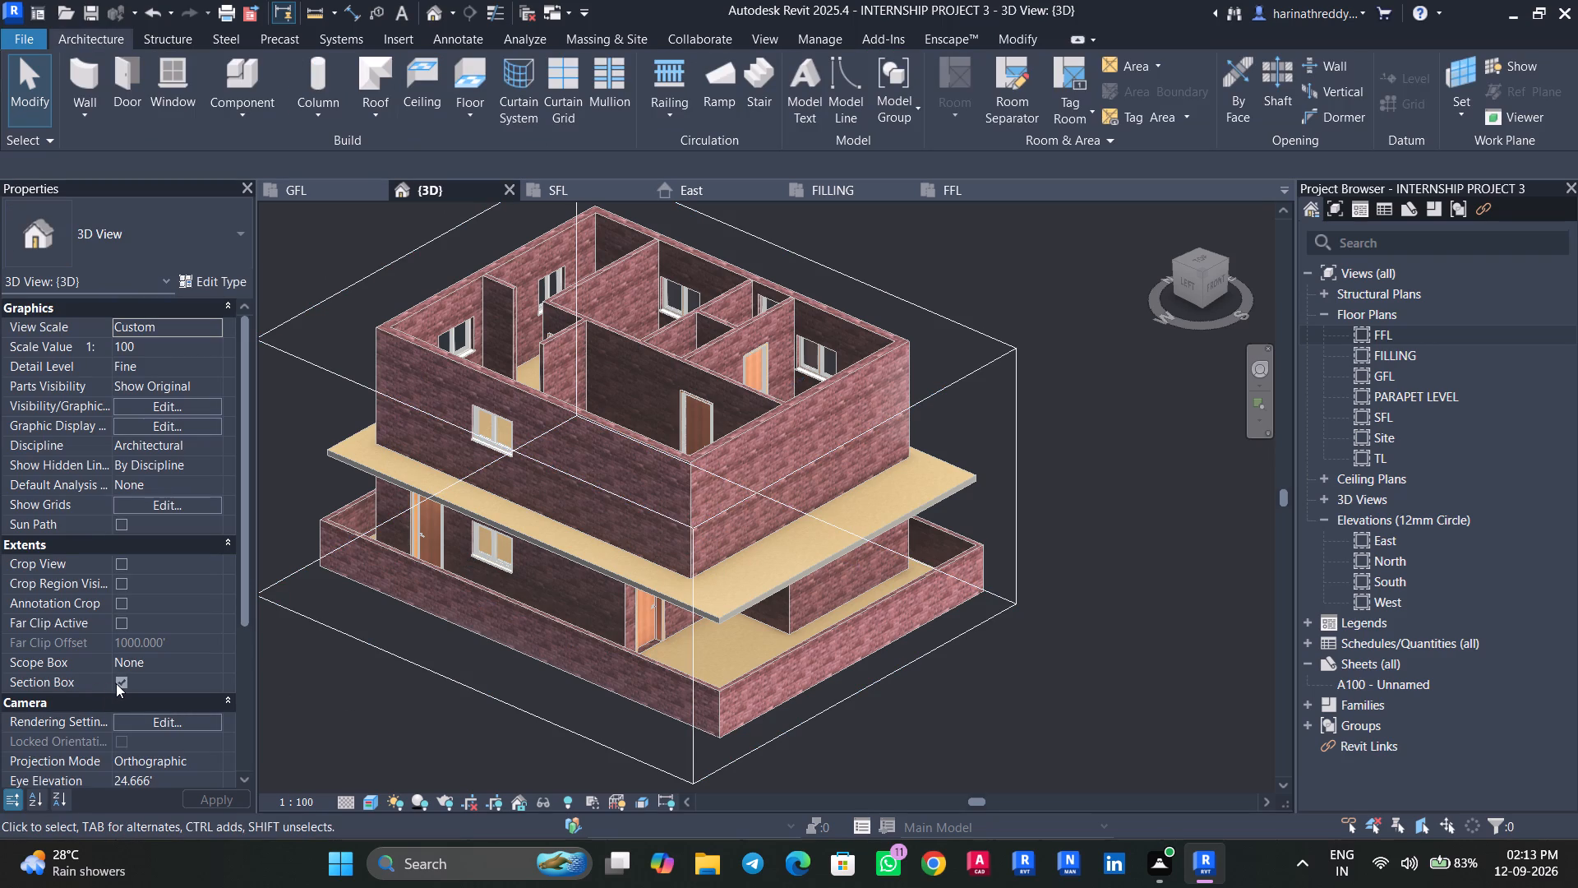
{"action": "left_click", "coordinate": [118, 683]}
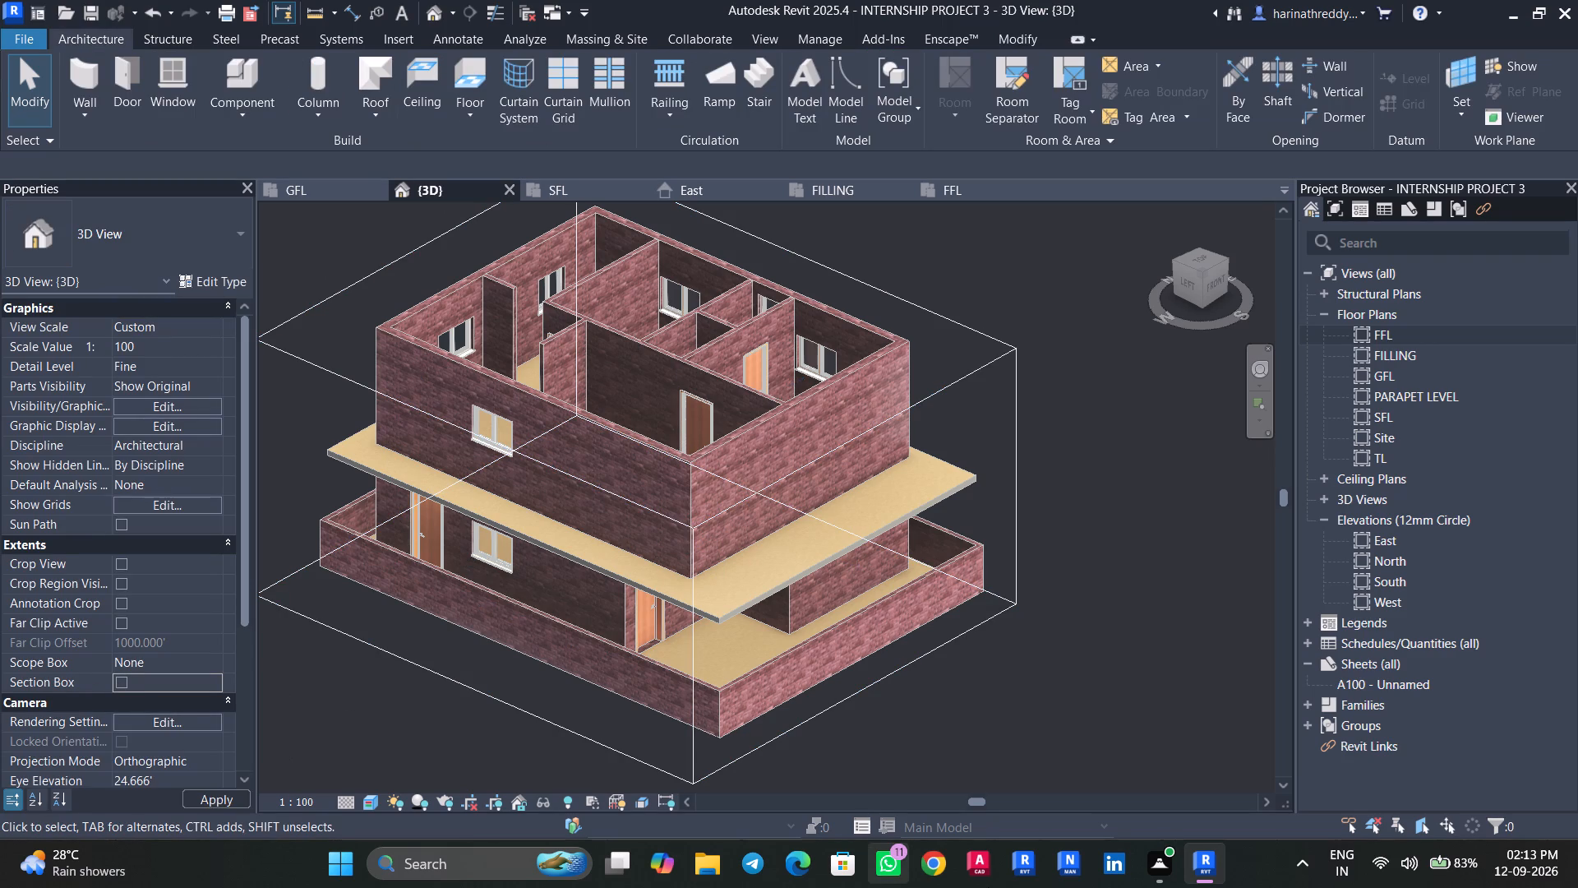
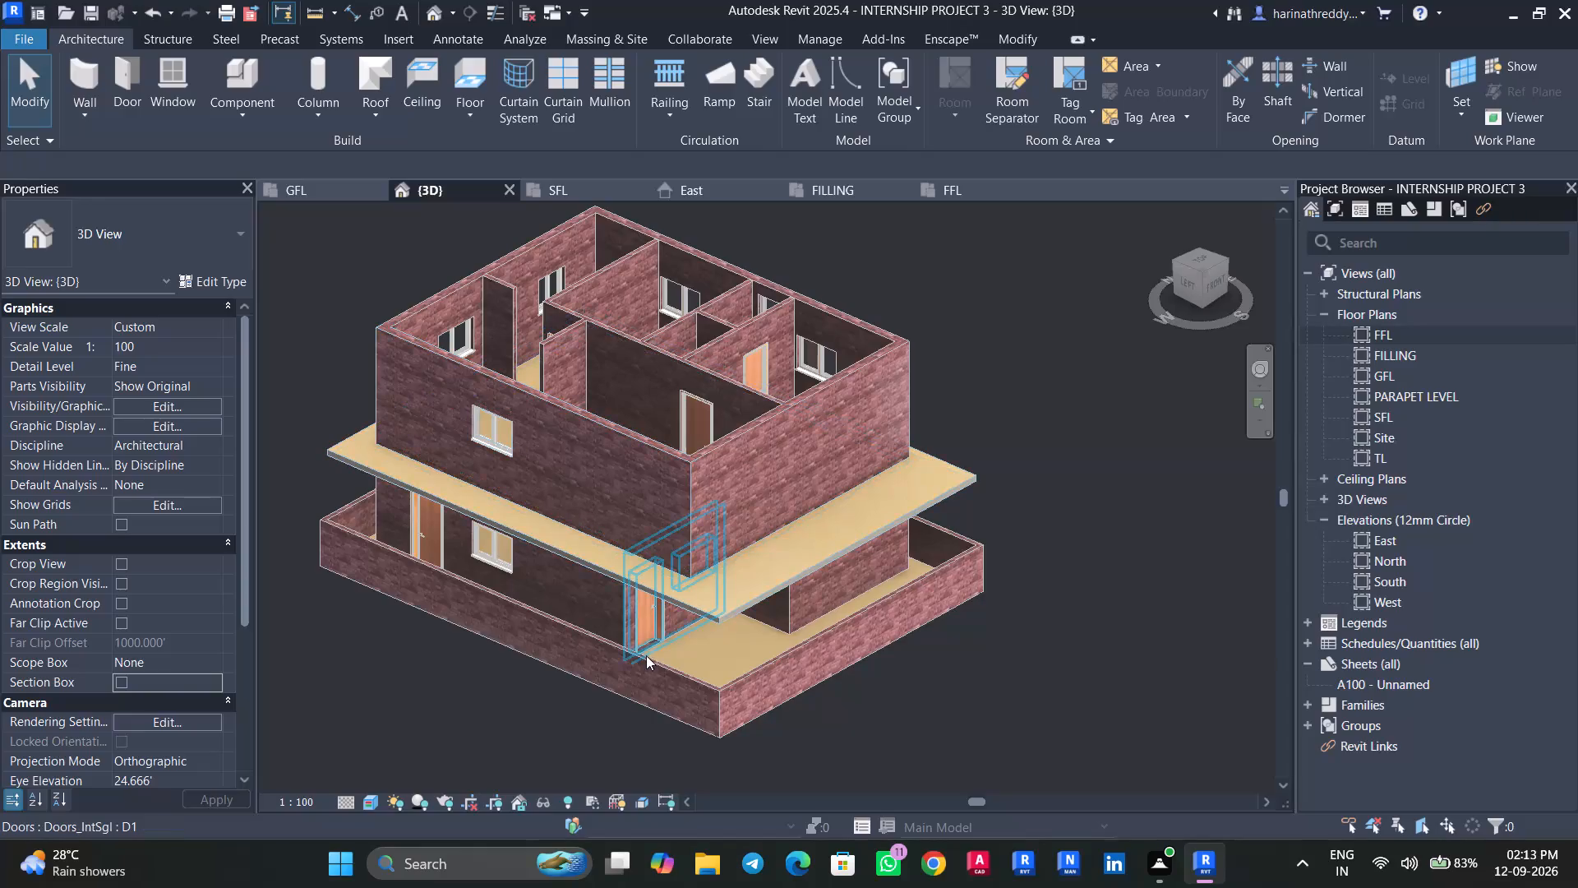
Examine the typical floor plan on the FILLING reference sheet against the 3D model.
{"action": "middle_click_drag", "start_coordinate": [648, 651], "coordinate": [805, 682], "text": "shift"}
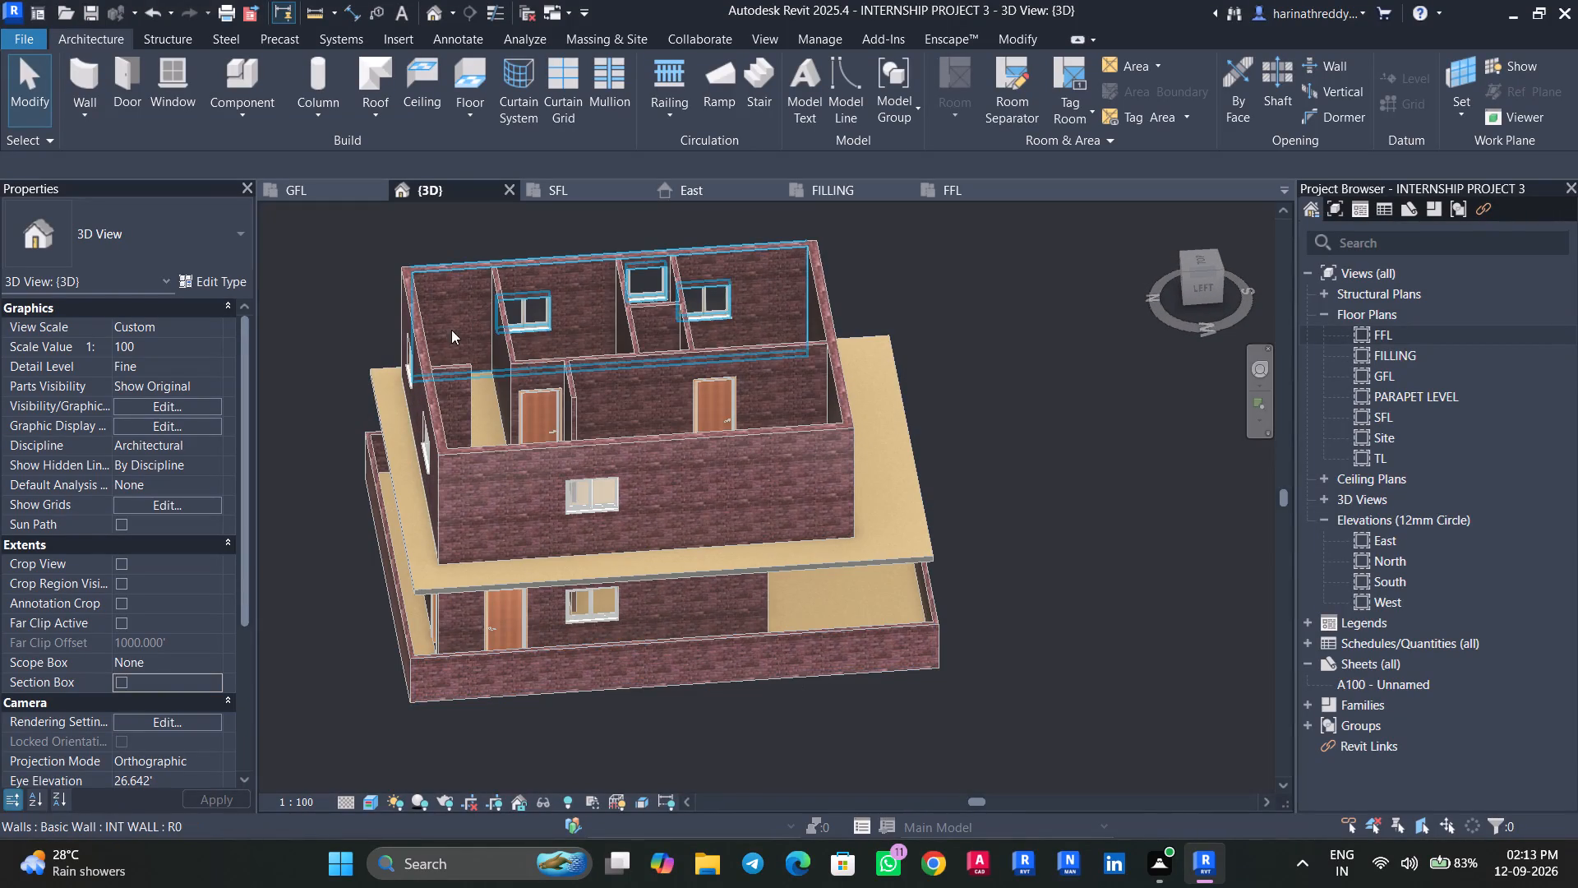
{"action": "left_click", "coordinate": [862, 187]}
{"action": "scroll", "coordinate": [887, 529], "scroll_direction": "down", "scroll_amount": 3}
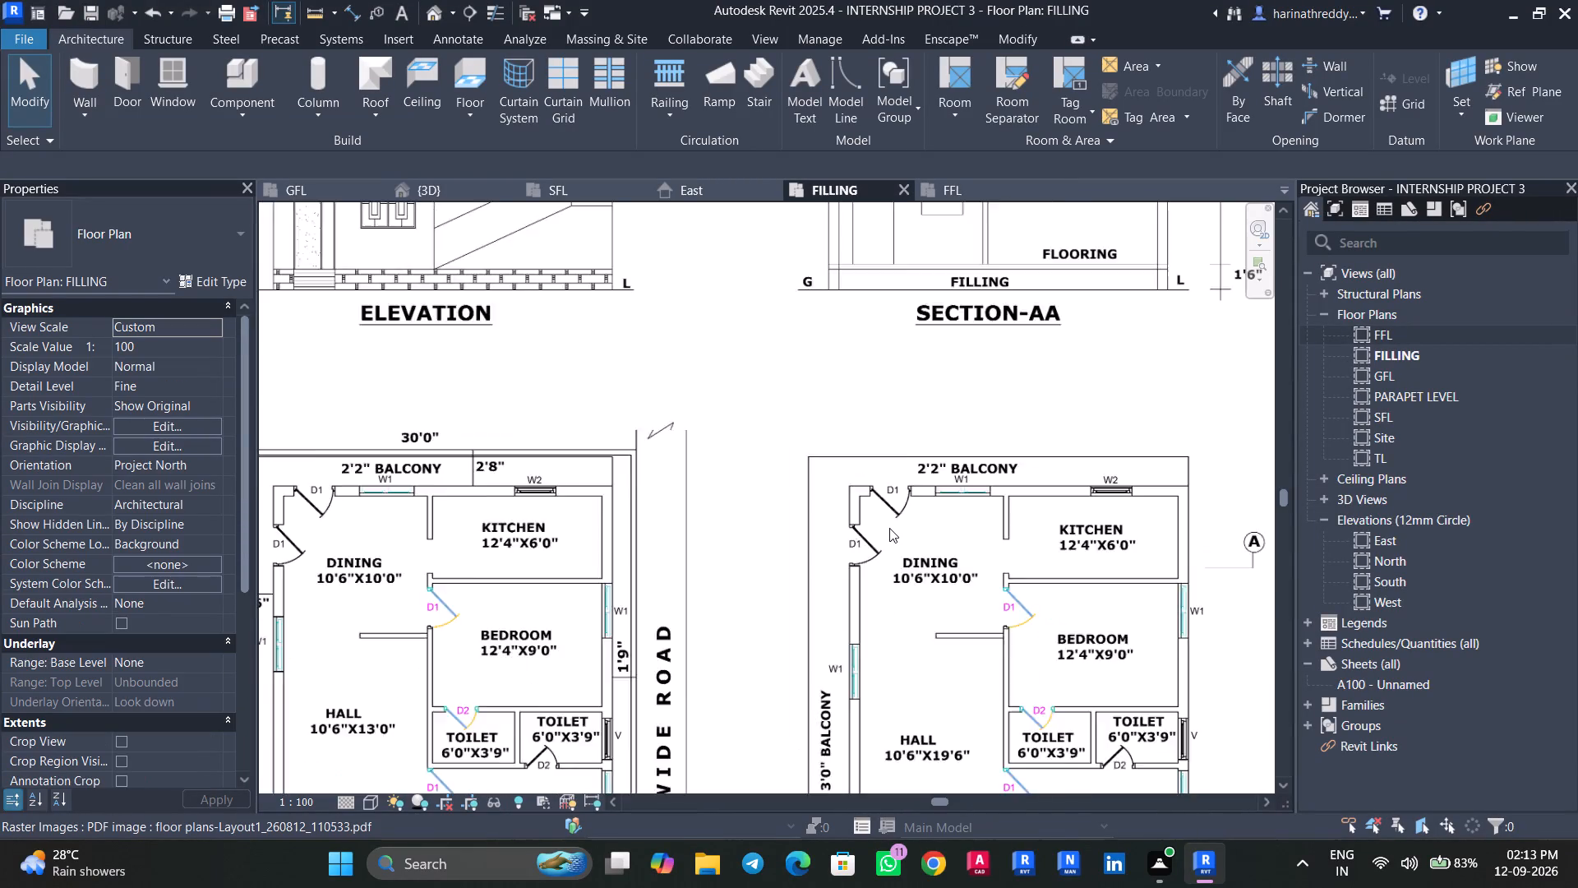
{"action": "scroll", "coordinate": [889, 528], "scroll_direction": "down", "scroll_amount": 9}
{"action": "scroll", "coordinate": [909, 475], "scroll_direction": "up", "scroll_amount": 4}
{"action": "middle_click_drag", "start_coordinate": [903, 481], "coordinate": [874, 437]}
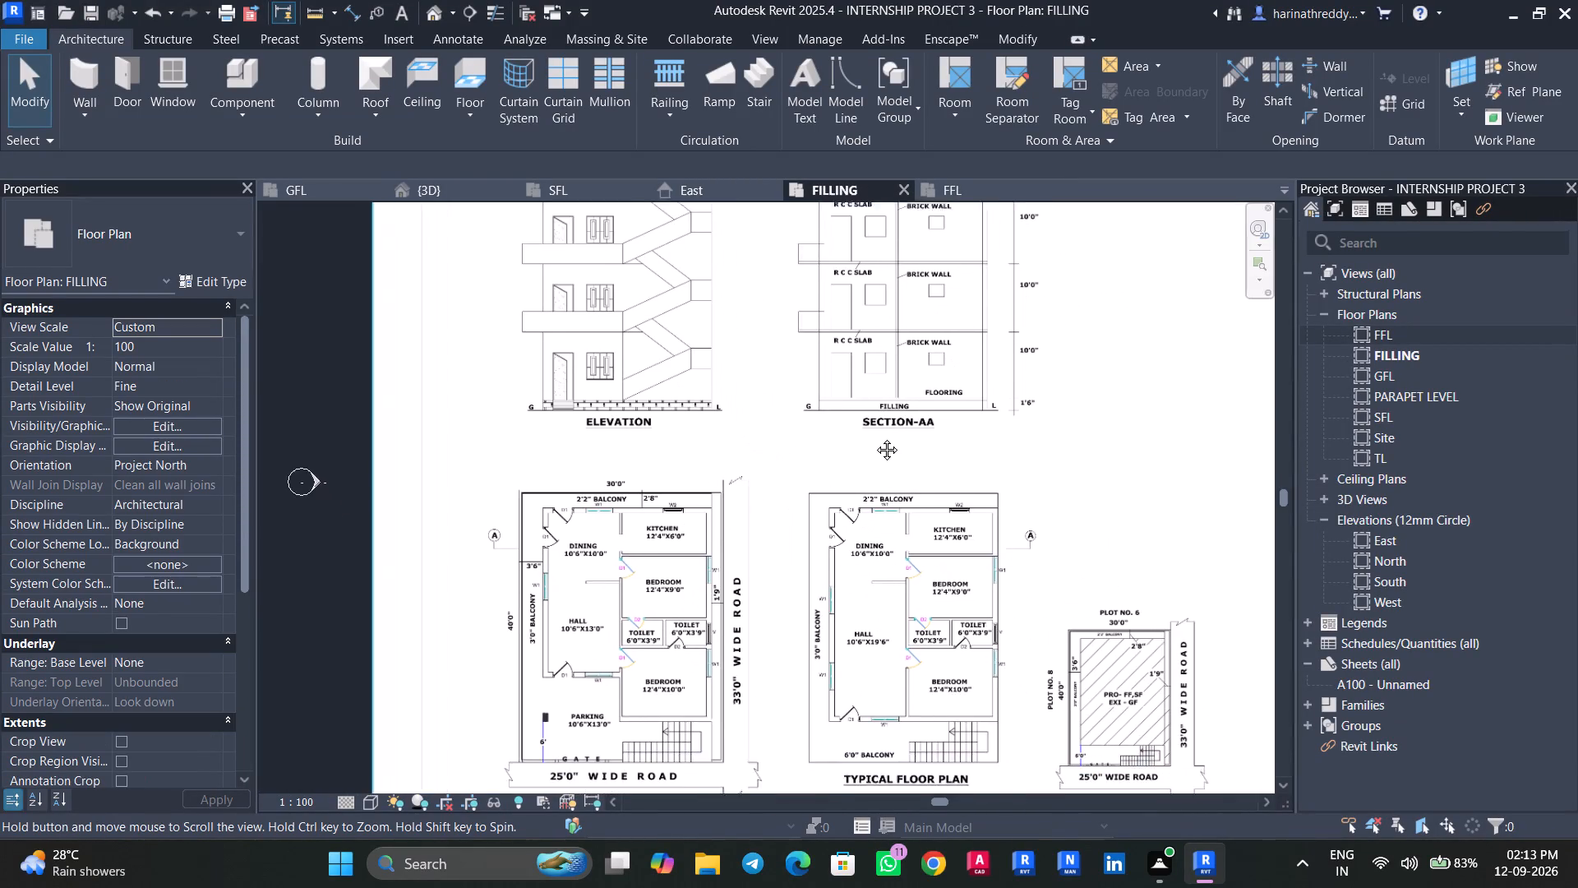
{"action": "middle_click_drag", "start_coordinate": [874, 437], "coordinate": [824, 363]}
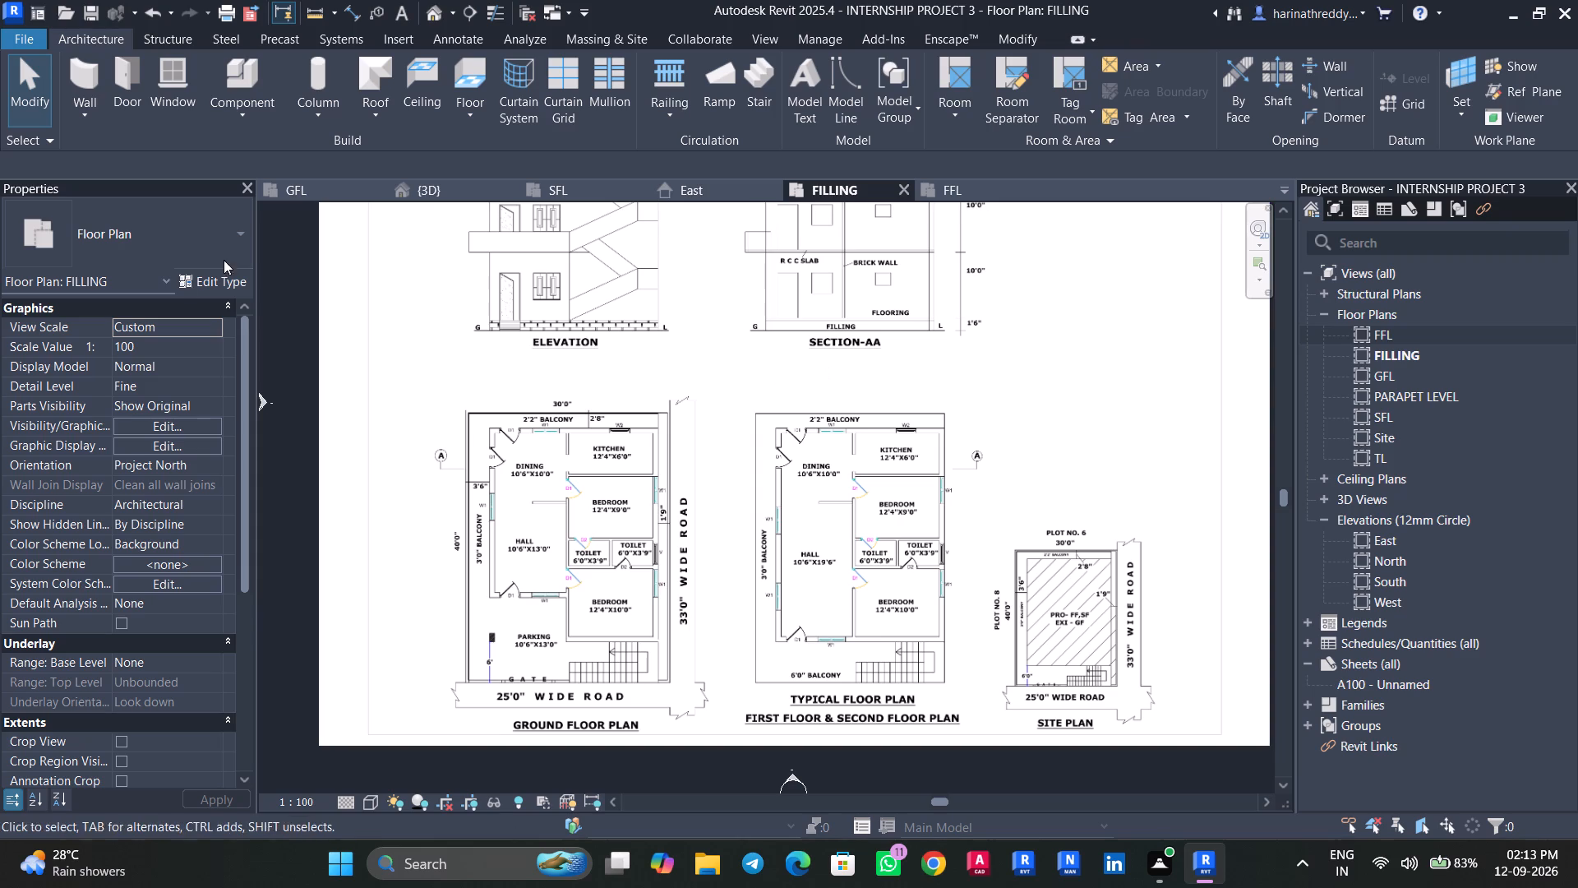
{"action": "left_click", "coordinate": [436, 197]}
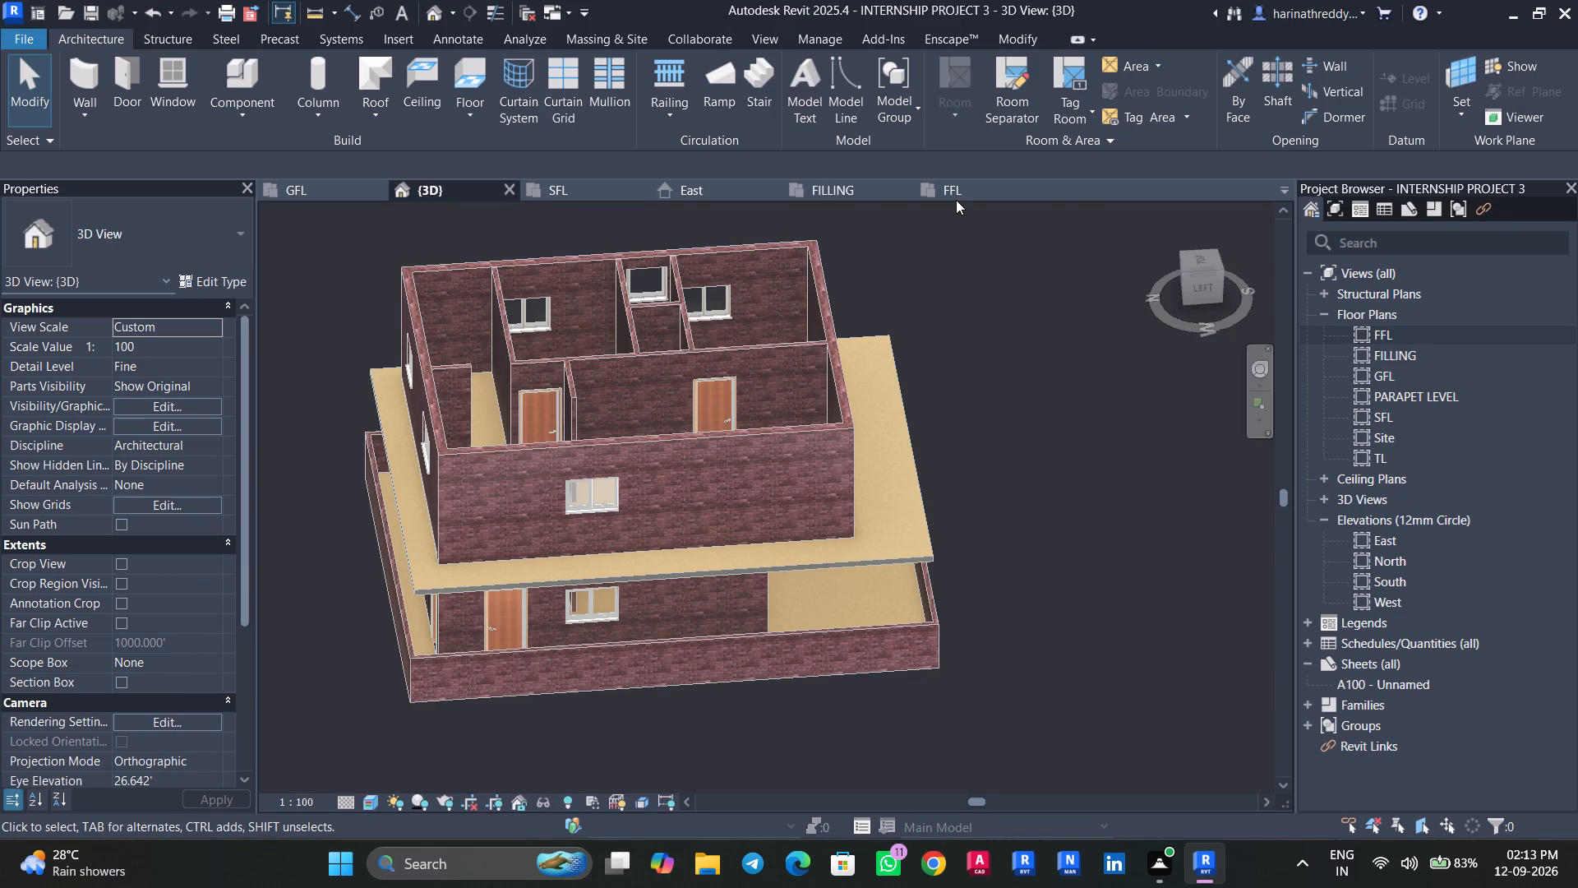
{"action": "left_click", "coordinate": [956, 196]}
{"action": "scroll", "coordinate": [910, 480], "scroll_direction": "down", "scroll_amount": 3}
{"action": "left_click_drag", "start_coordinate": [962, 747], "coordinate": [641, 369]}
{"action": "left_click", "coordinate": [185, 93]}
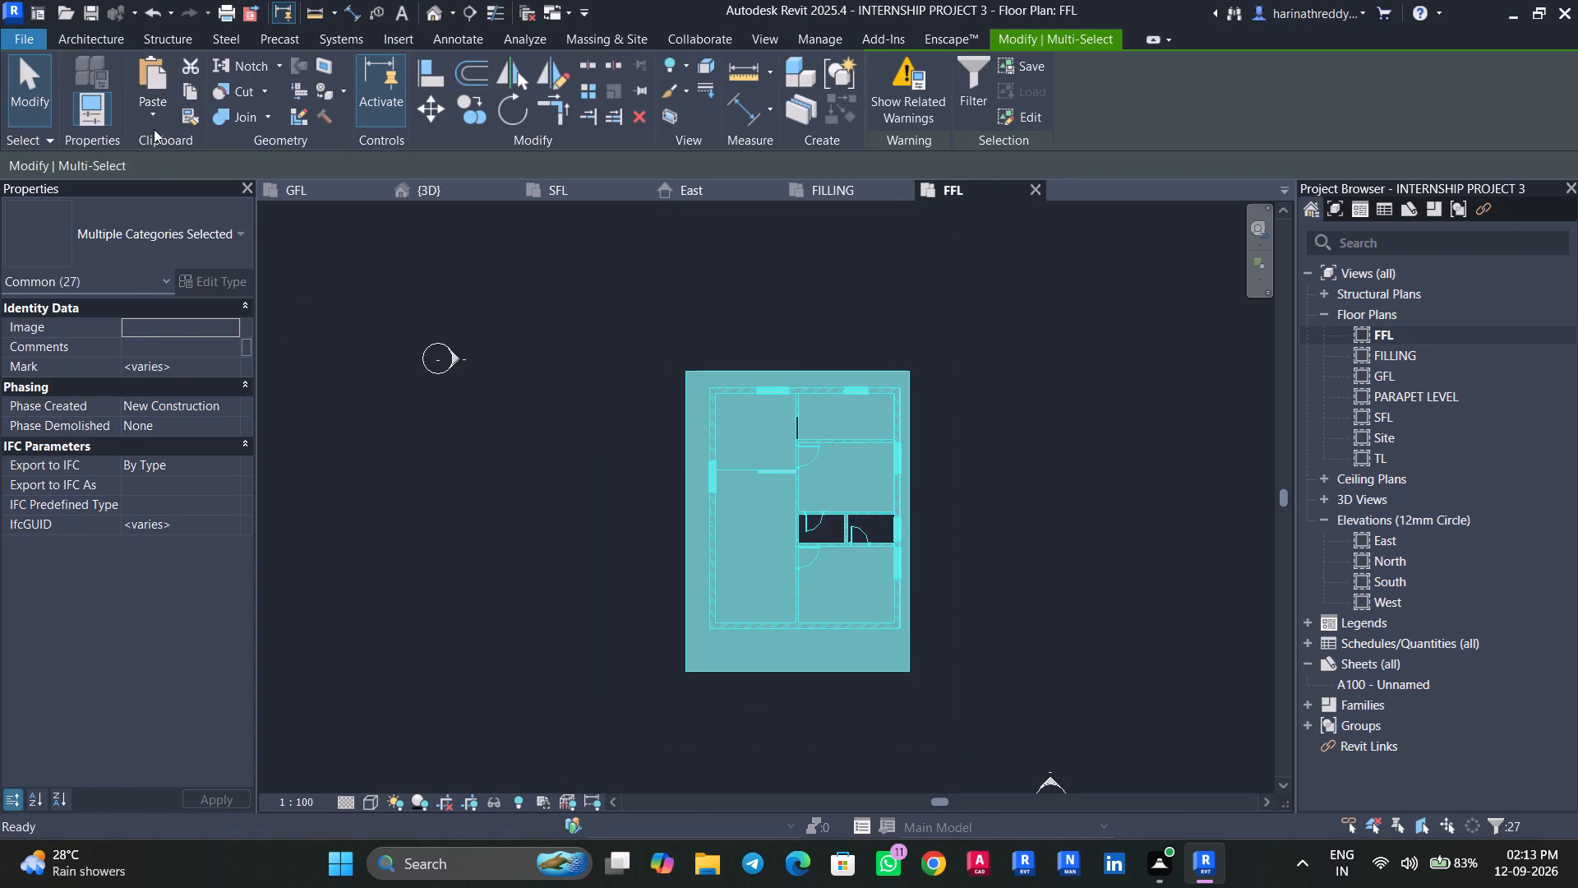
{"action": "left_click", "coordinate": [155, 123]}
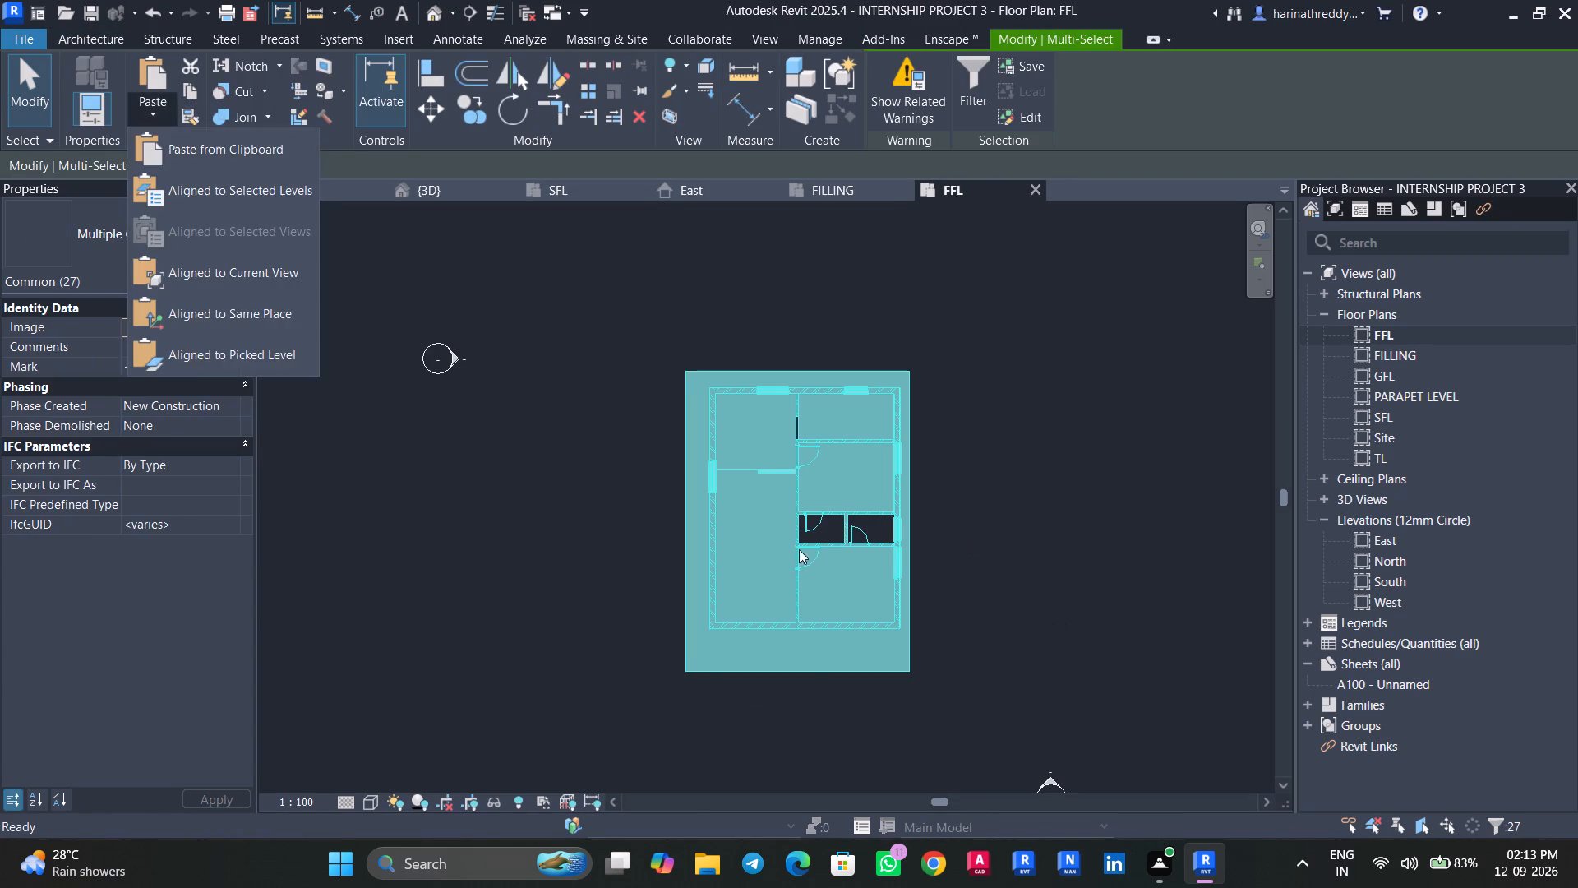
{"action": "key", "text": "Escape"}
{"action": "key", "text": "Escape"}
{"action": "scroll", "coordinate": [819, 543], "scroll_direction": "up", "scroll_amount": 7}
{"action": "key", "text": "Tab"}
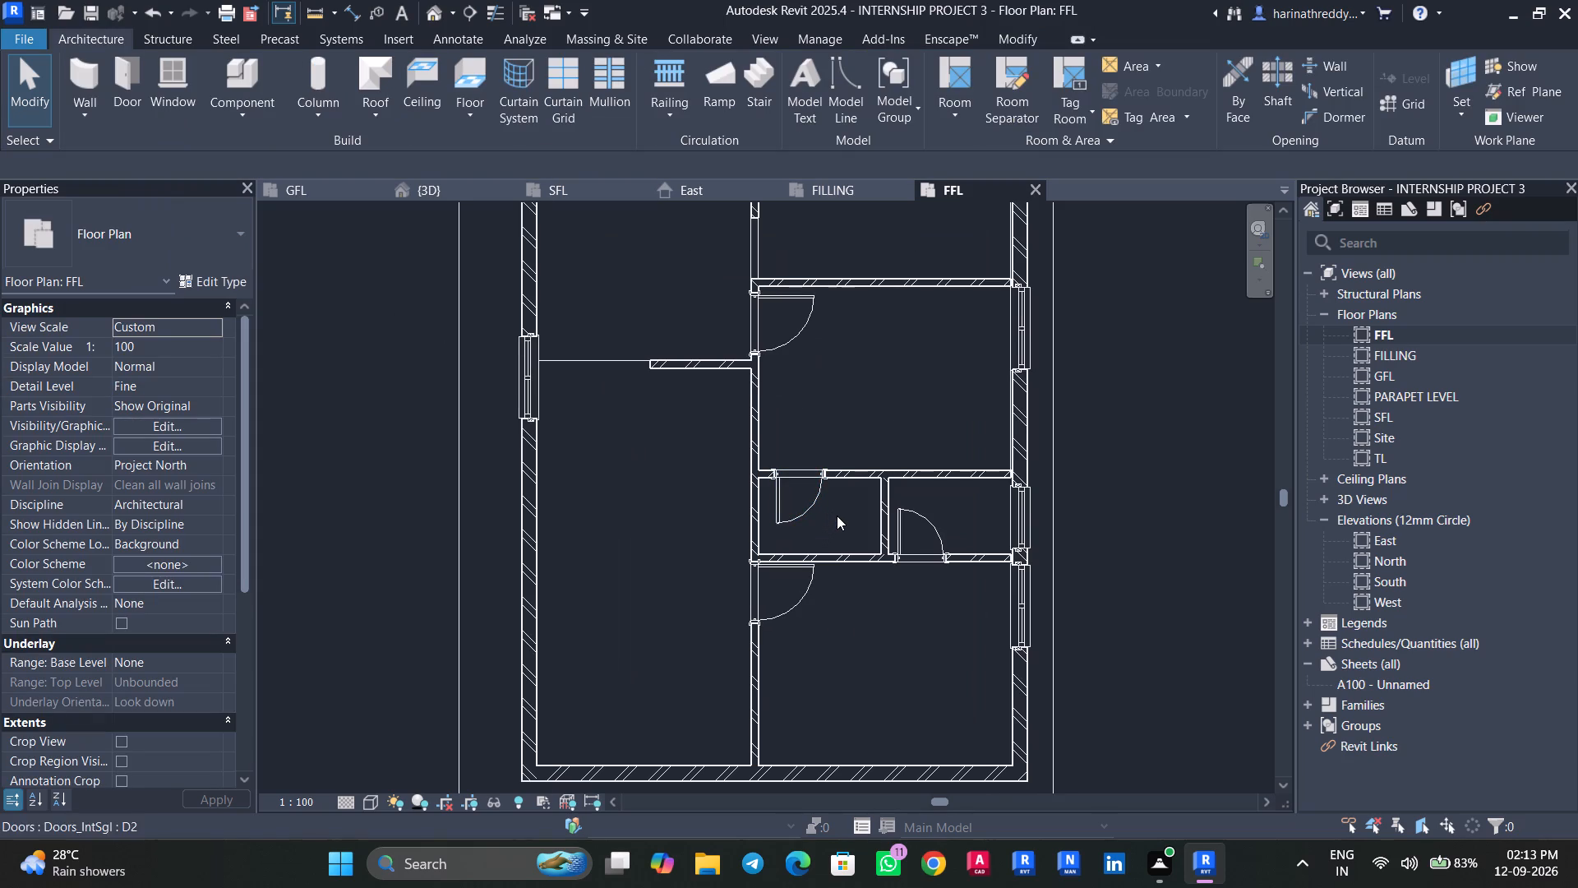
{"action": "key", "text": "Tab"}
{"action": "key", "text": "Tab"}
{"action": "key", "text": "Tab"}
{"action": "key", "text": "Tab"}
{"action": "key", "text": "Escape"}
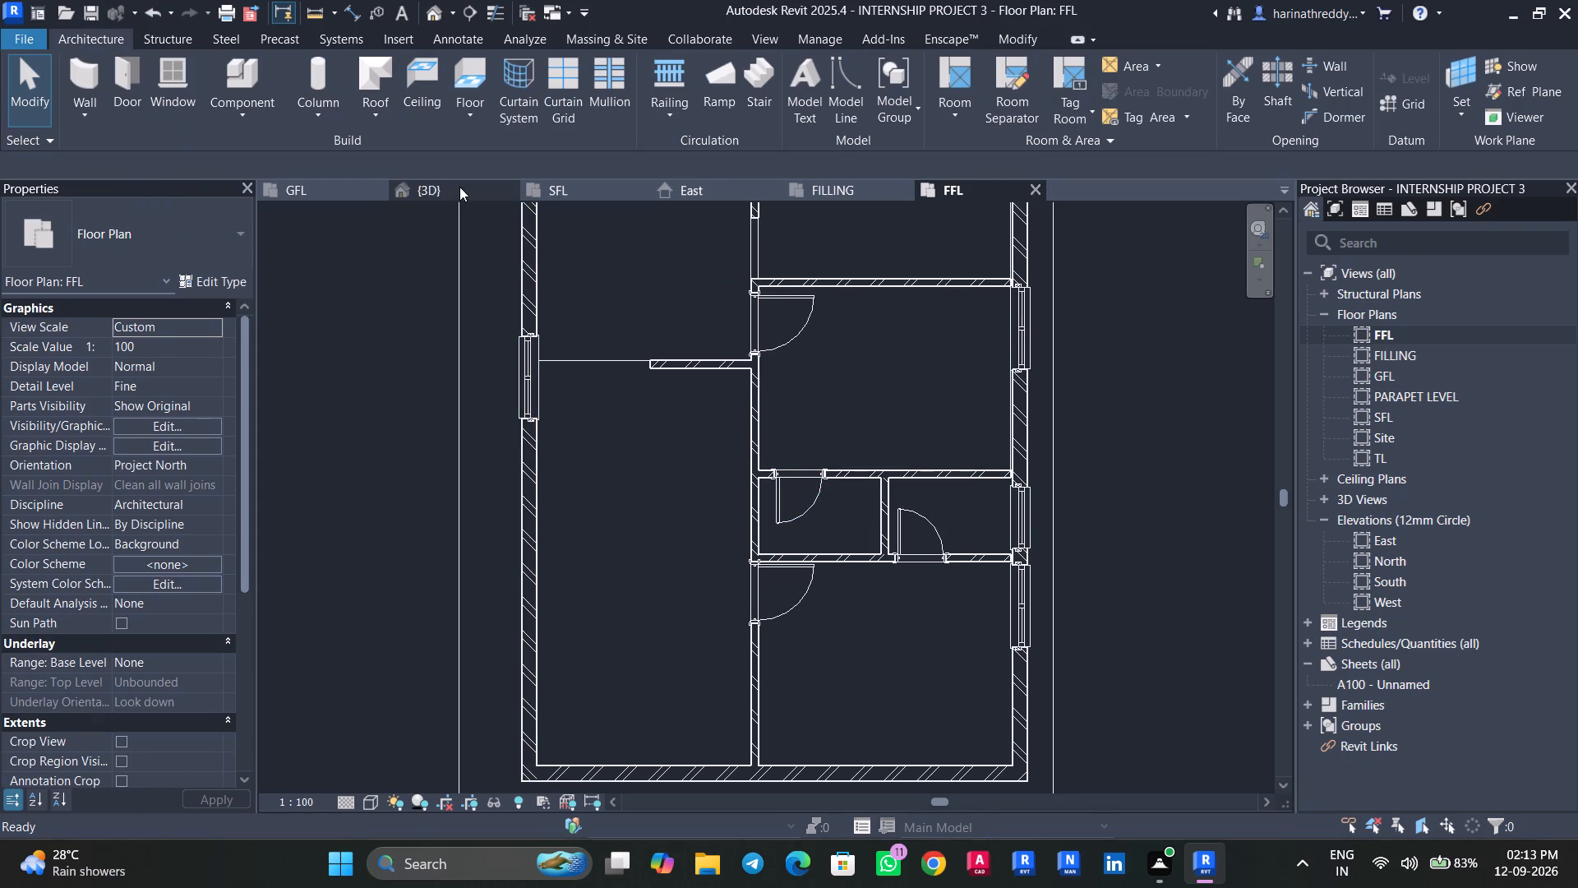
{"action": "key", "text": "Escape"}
Enable the section box in the 3D view and cut the building lengthwise to expose the toilet floors.
{"action": "left_click", "coordinate": [438, 181]}
{"action": "scroll", "coordinate": [493, 331], "scroll_direction": "down", "scroll_amount": 3}
{"action": "middle_click_drag", "start_coordinate": [851, 422], "coordinate": [897, 702], "text": "shift"}
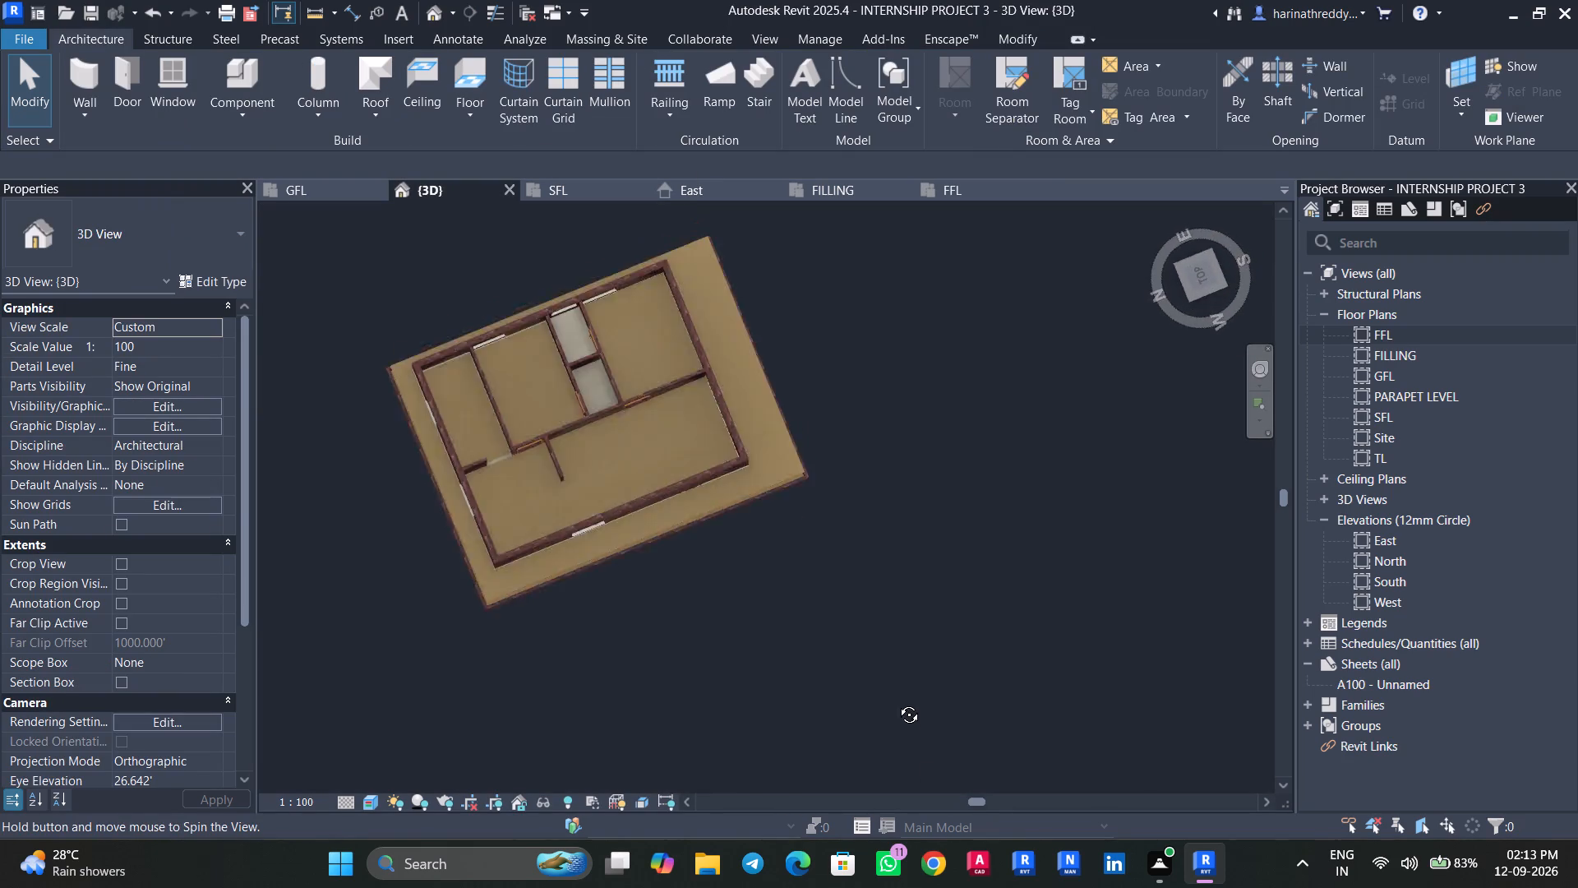
{"action": "middle_click_drag", "start_coordinate": [897, 702], "coordinate": [737, 319], "text": "shift"}
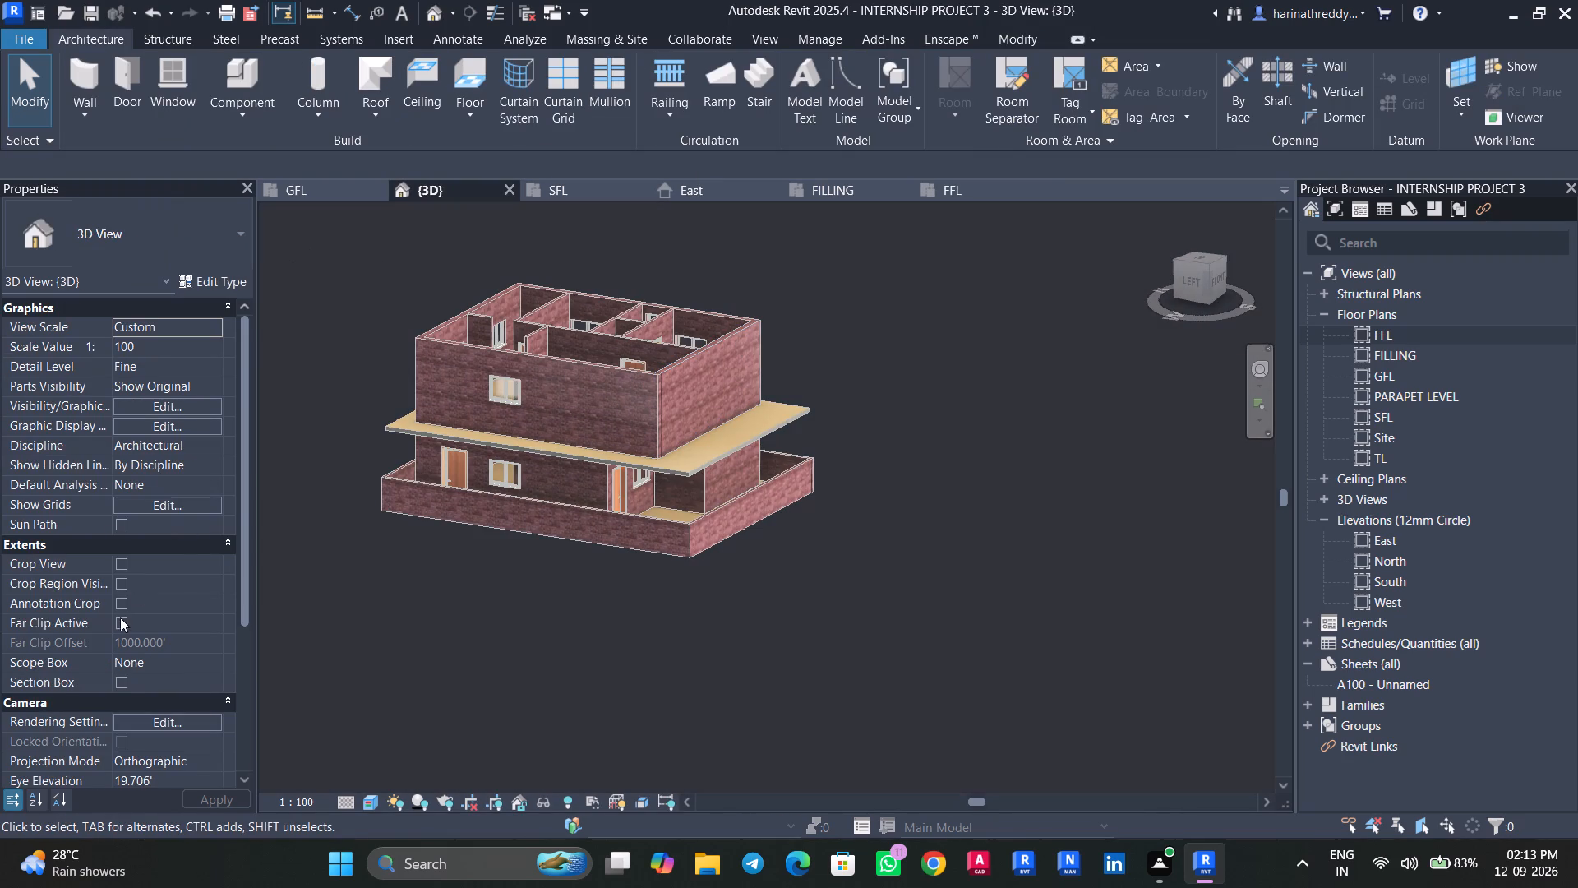
{"action": "left_click", "coordinate": [123, 681]}
{"action": "middle_click_drag", "start_coordinate": [761, 622], "coordinate": [649, 634], "text": "shift"}
{"action": "scroll", "coordinate": [551, 464], "scroll_direction": "up", "scroll_amount": 3}
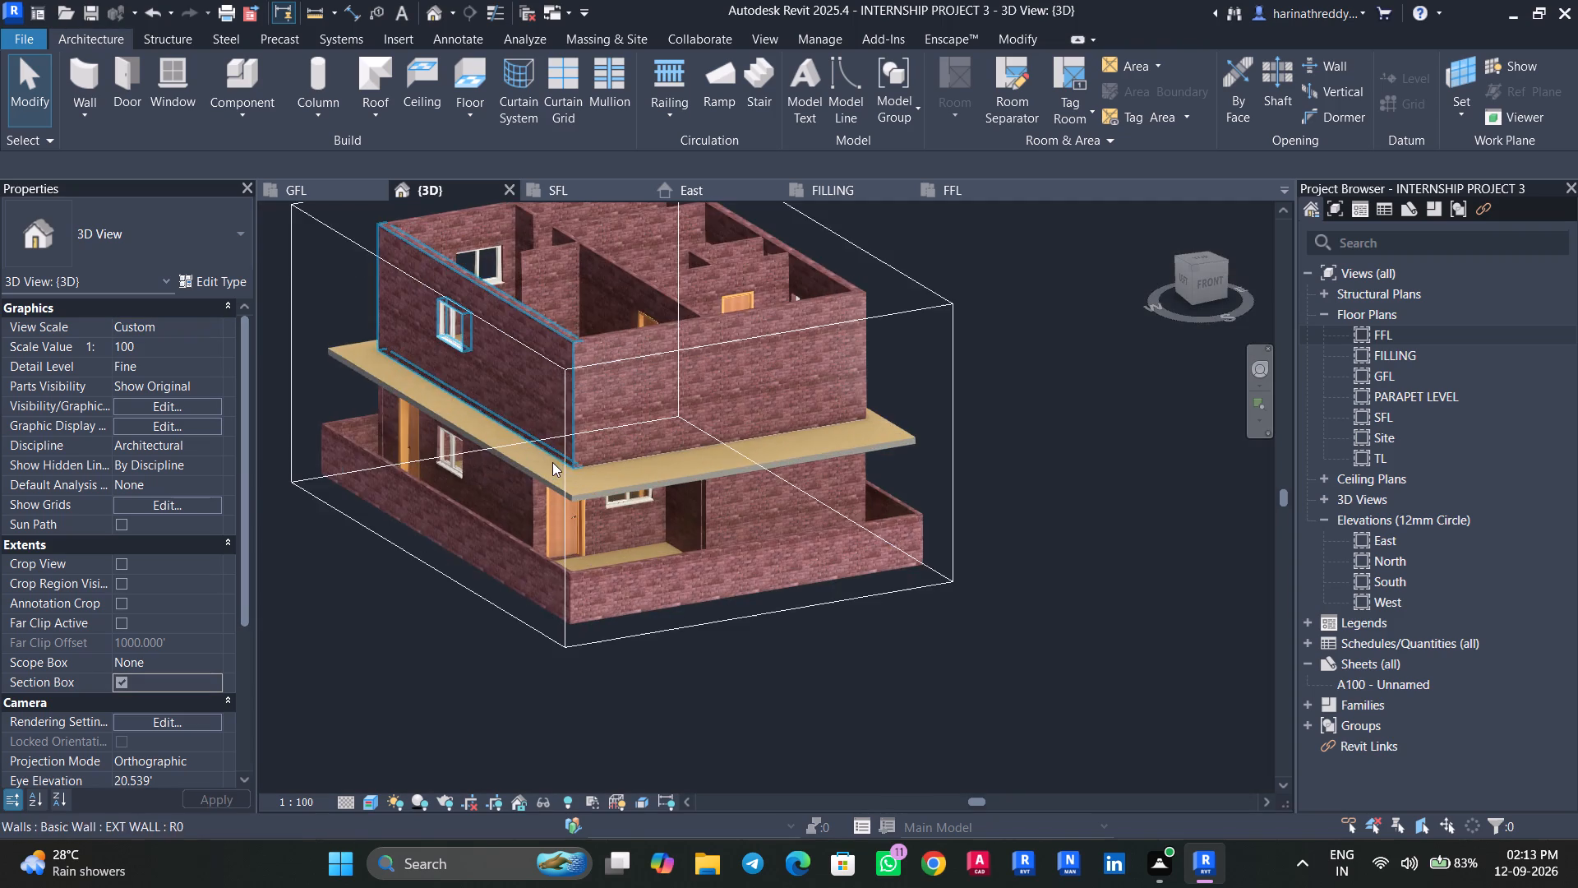
{"action": "left_click", "coordinate": [565, 452]}
{"action": "left_click_drag", "start_coordinate": [437, 431], "coordinate": [717, 386]}
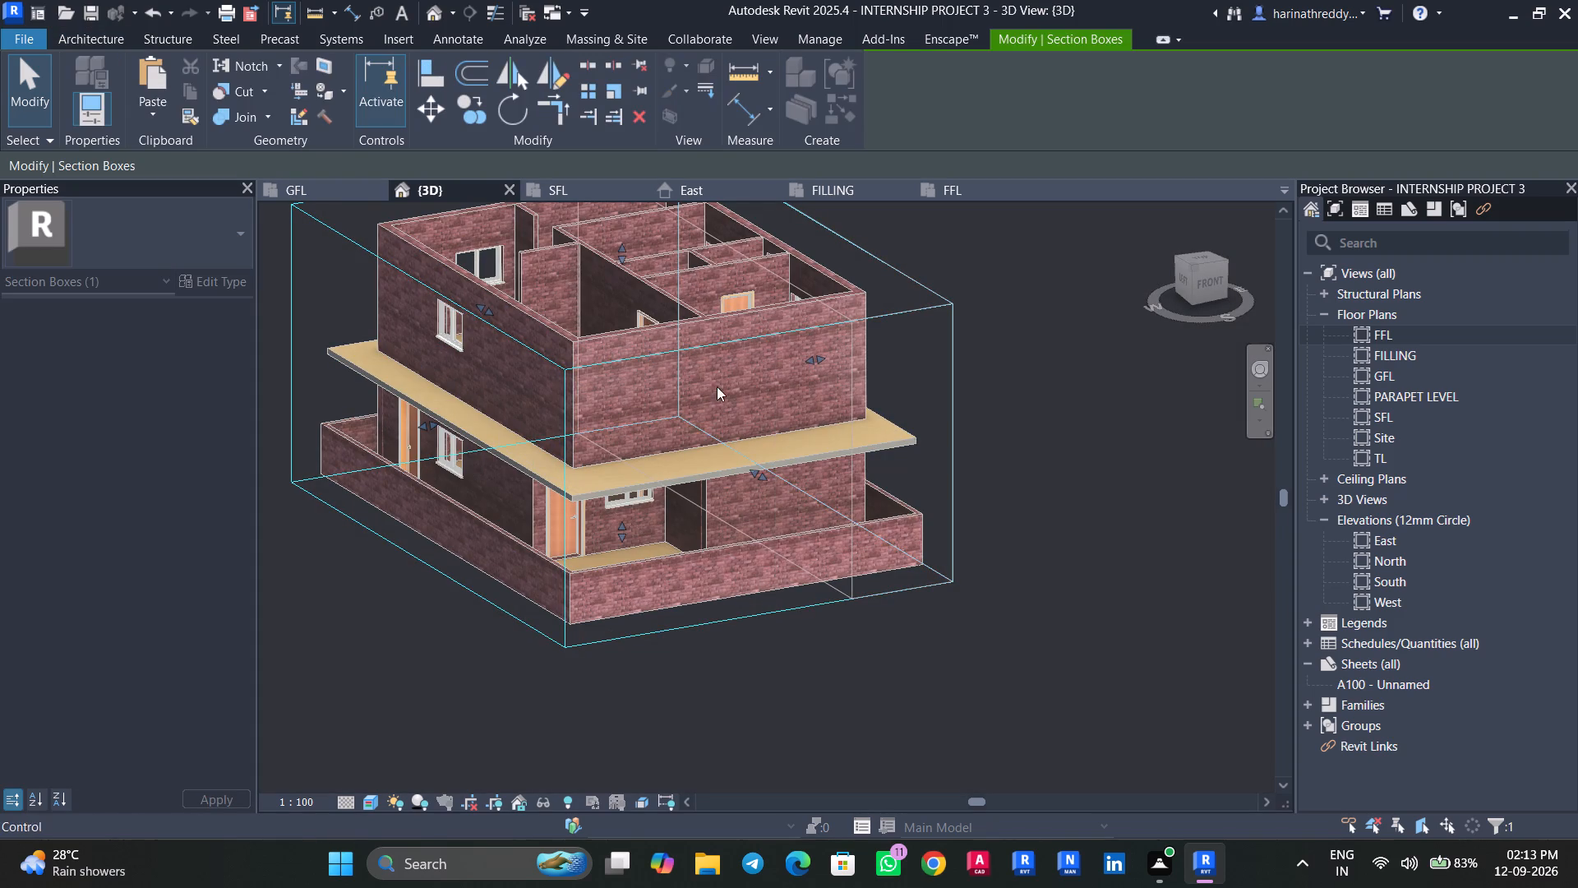
{"action": "middle_click_drag", "start_coordinate": [745, 428], "coordinate": [910, 490], "text": "shift"}
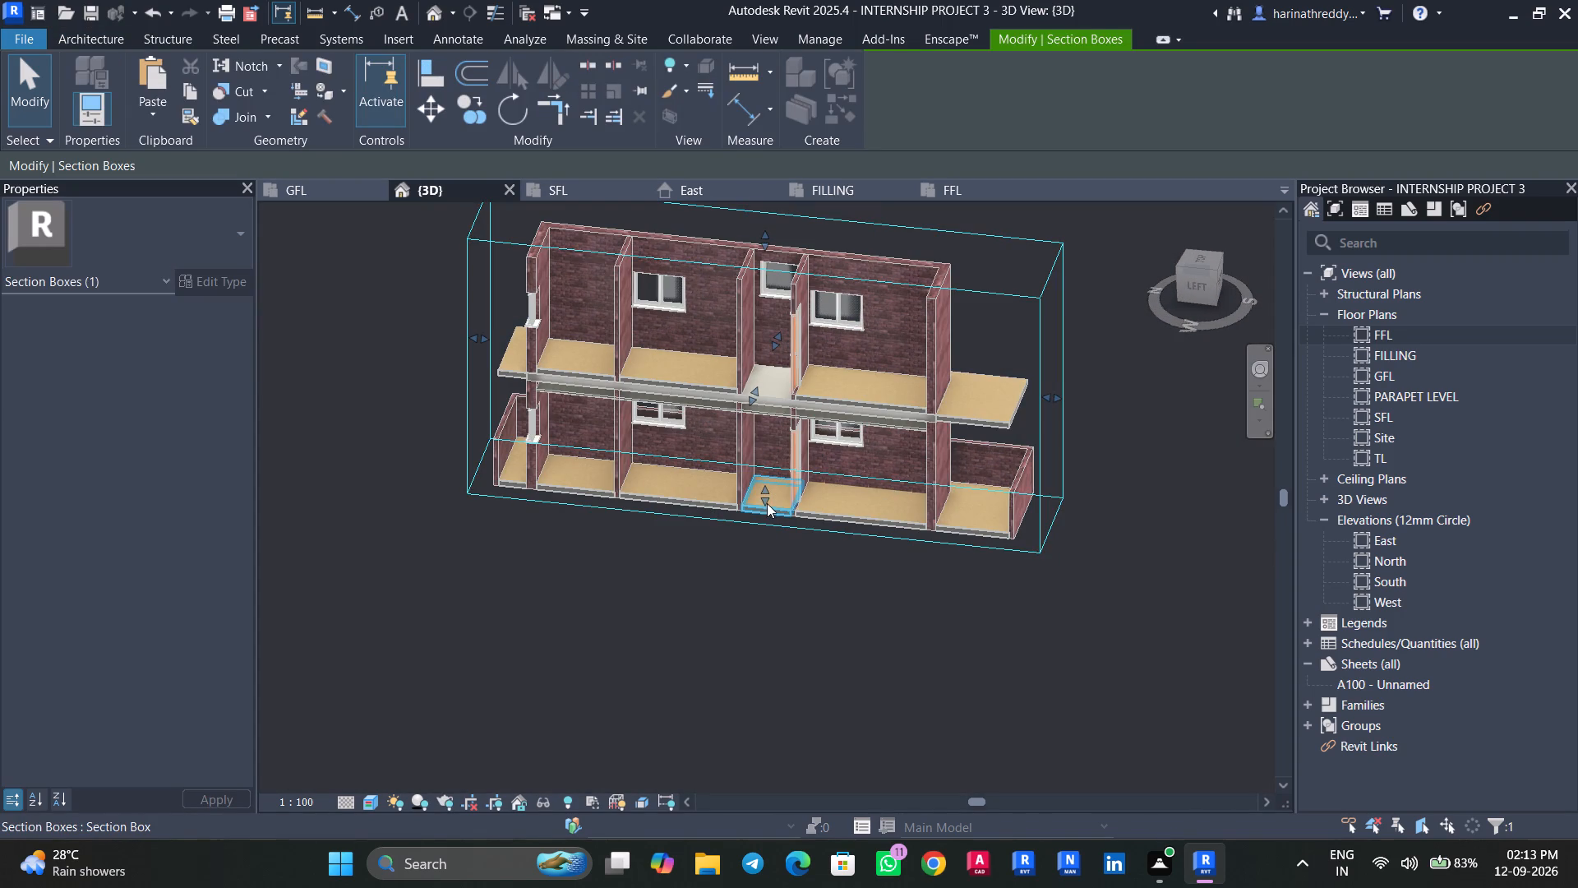
Copy all ground-floor BATHROOM FLOORING floors and paste them aligned to the first-floor level.
{"action": "scroll", "coordinate": [760, 512], "scroll_direction": "up", "scroll_amount": 7}
{"action": "left_click", "coordinate": [766, 510]}
{"action": "scroll", "coordinate": [766, 509], "scroll_direction": "down", "scroll_amount": 4}
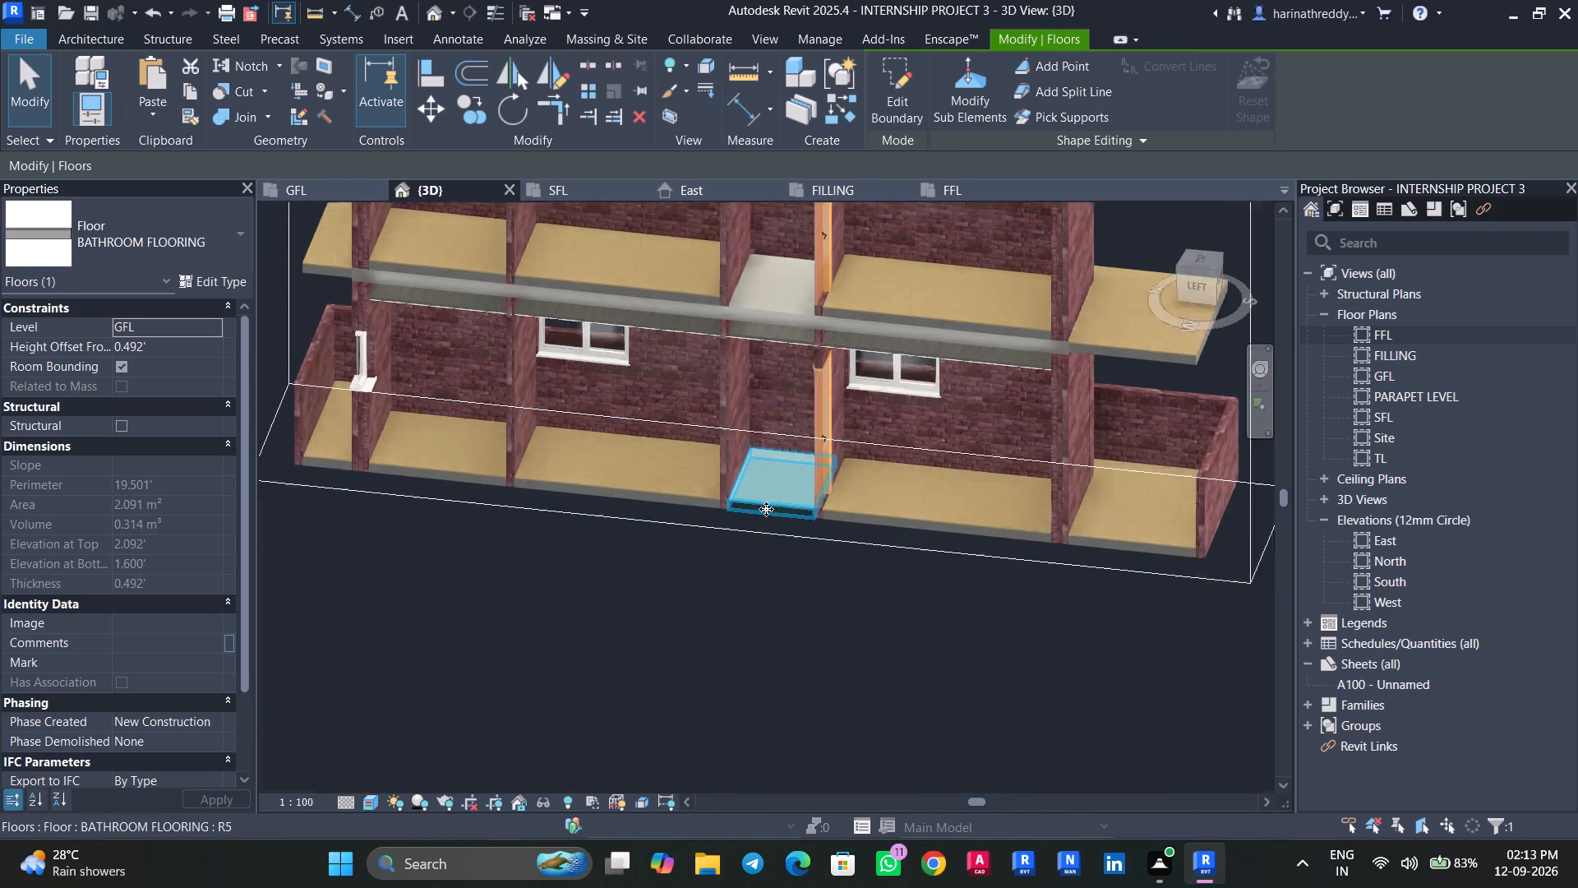
{"action": "type", "text": "sa"}
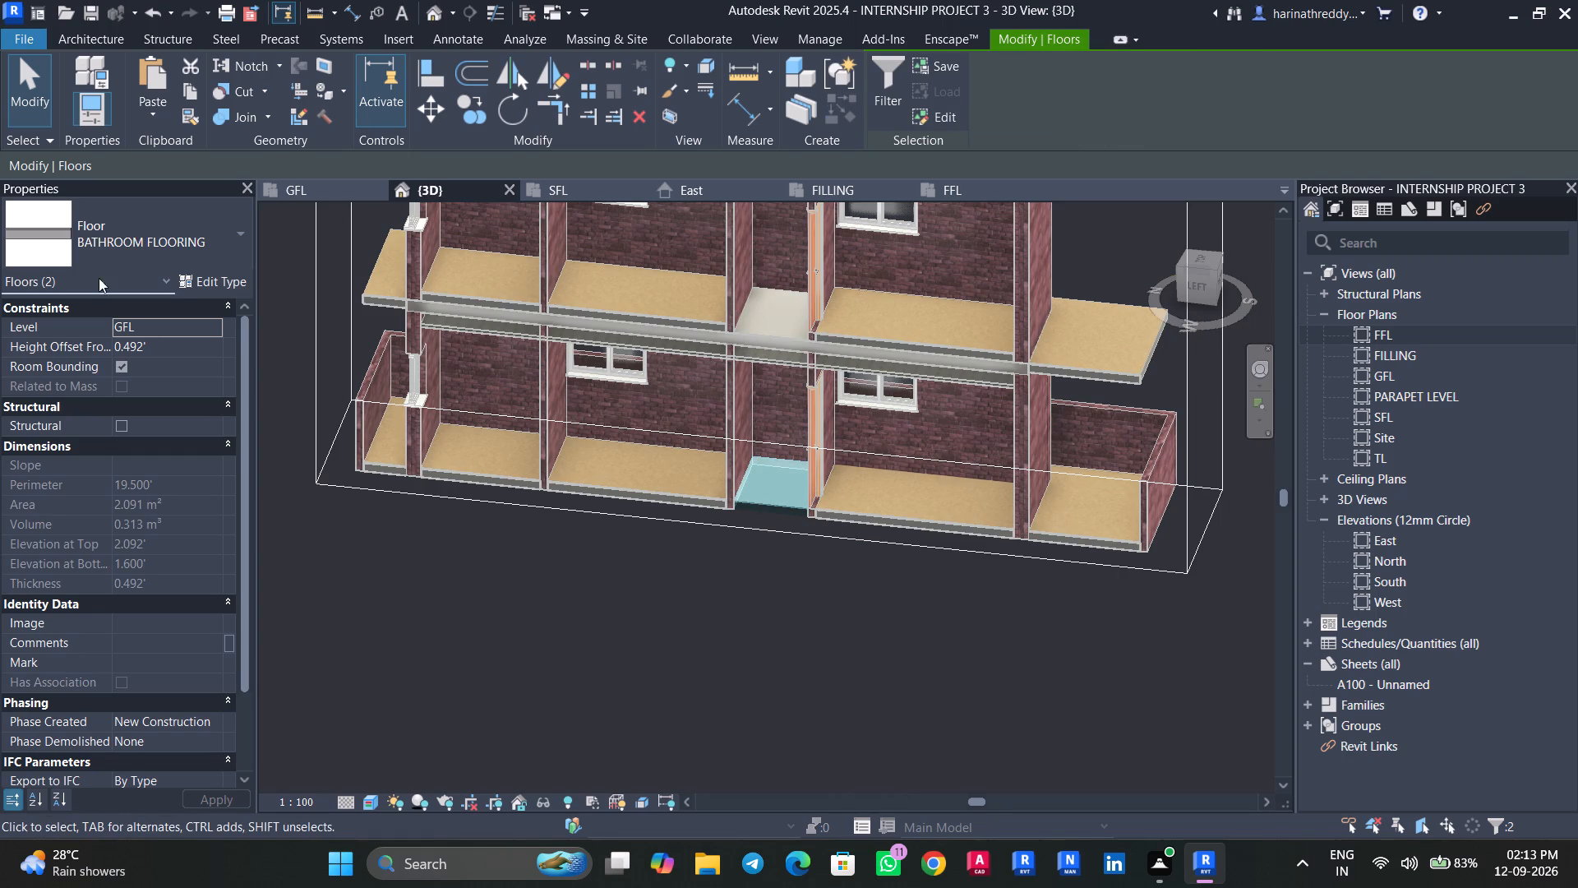
{"action": "left_click", "coordinate": [188, 95]}
{"action": "double_click", "coordinate": [160, 127]}
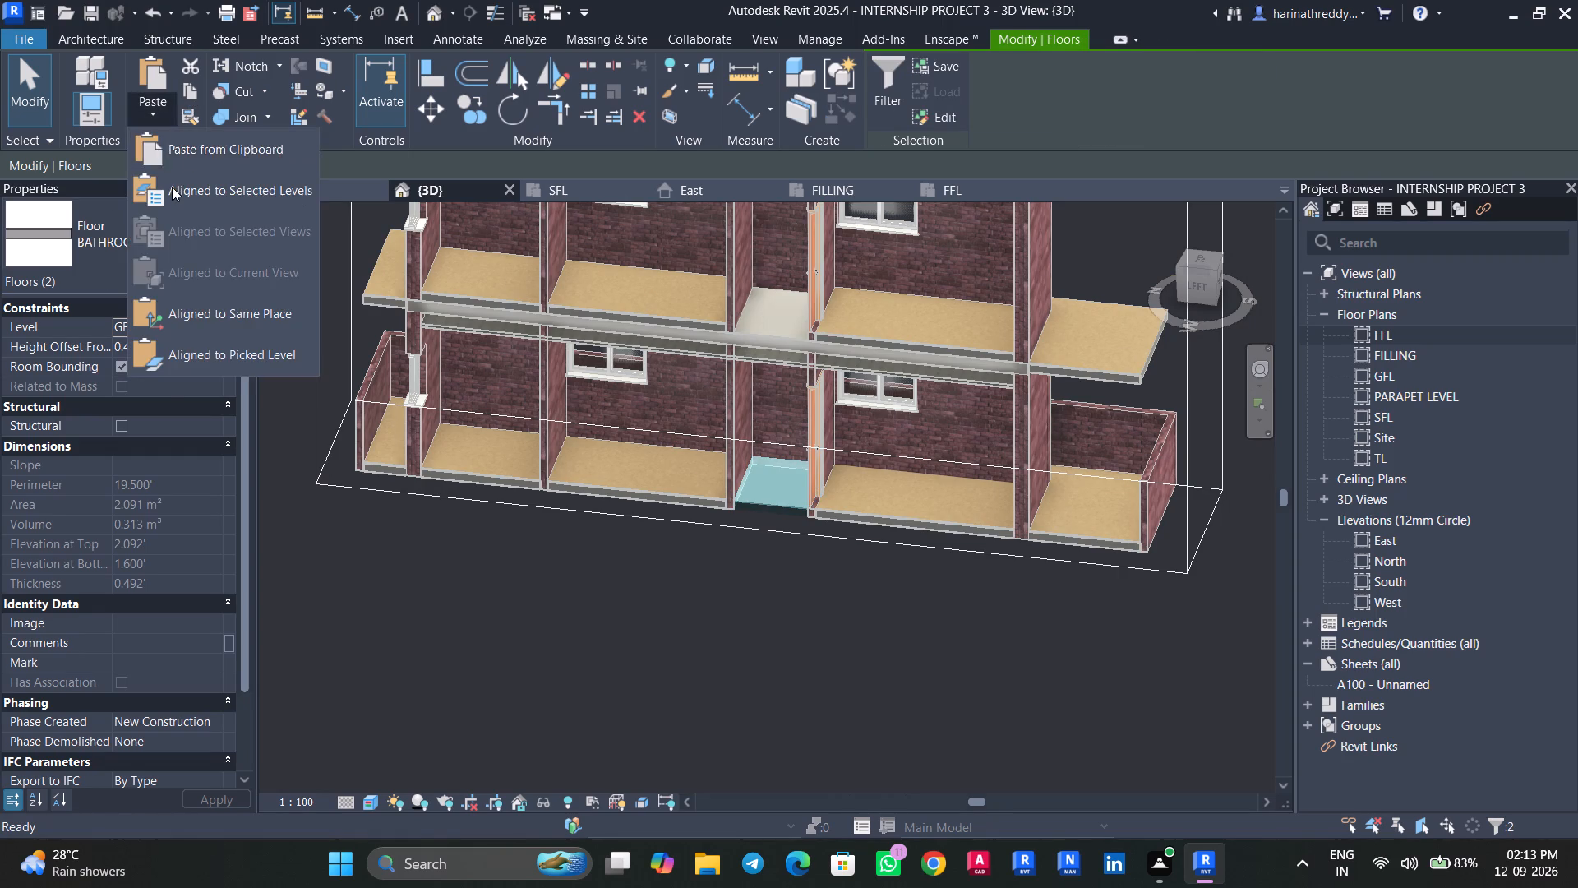
{"action": "left_click", "coordinate": [172, 187]}
{"action": "left_click", "coordinate": [759, 583]}
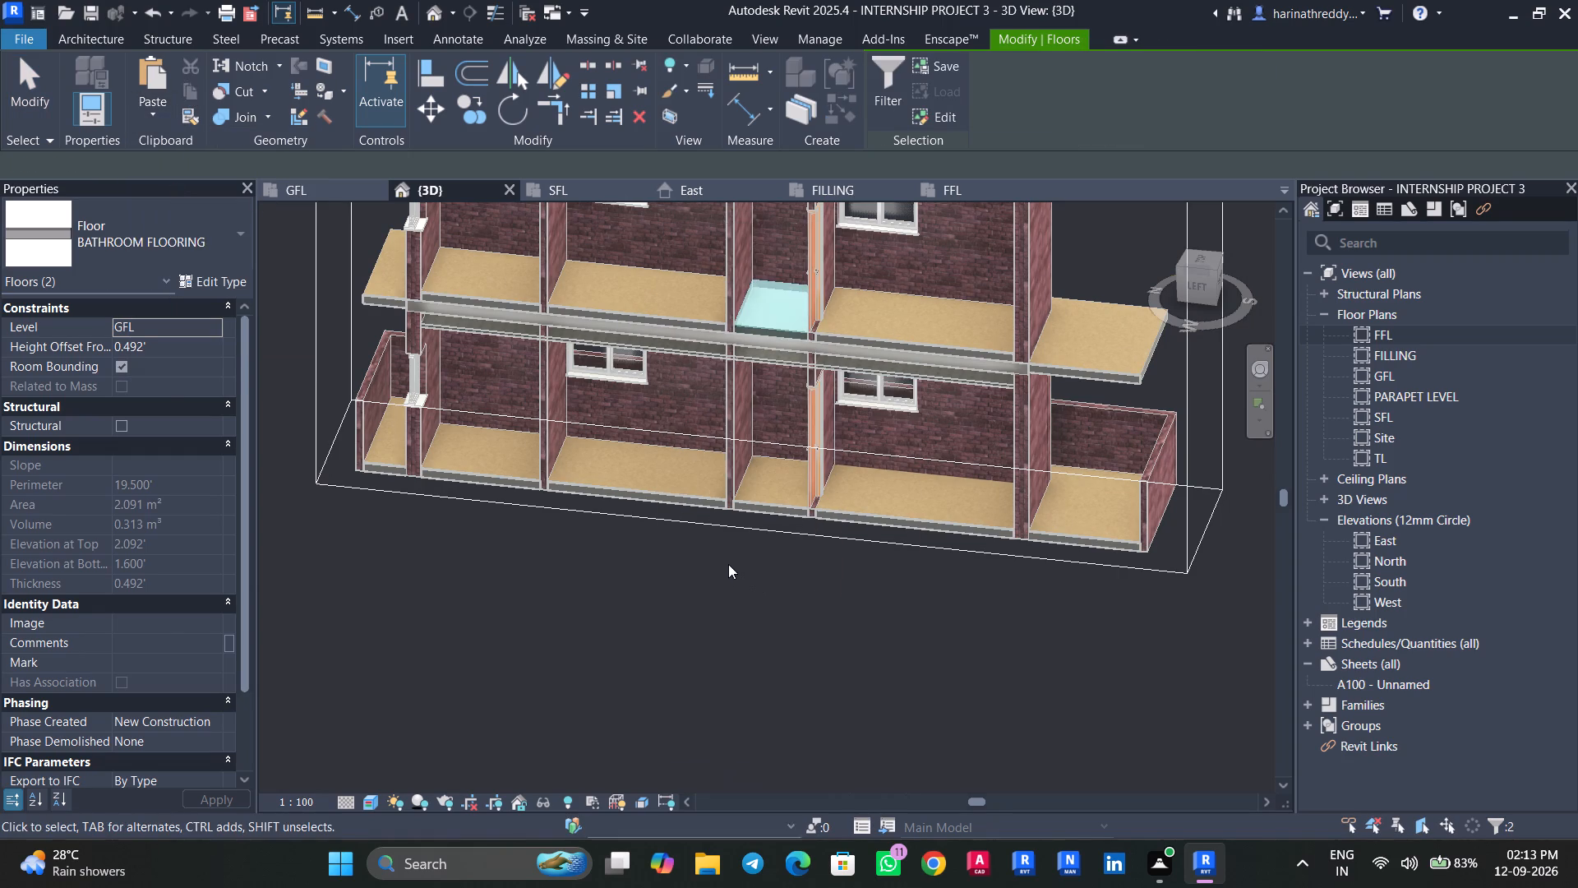
{"action": "key", "text": "Escape"}
{"action": "key", "text": "Escape"}
{"action": "key", "text": "Escape"}
{"action": "key", "text": "Escape"}
Turn off the section box to restore the whole building in the 3D view.
{"action": "scroll", "coordinate": [537, 596], "scroll_direction": "down", "scroll_amount": 2}
{"action": "scroll", "coordinate": [537, 596], "scroll_direction": "up", "scroll_amount": 1}
{"action": "scroll", "coordinate": [537, 595], "scroll_direction": "down", "scroll_amount": 2}
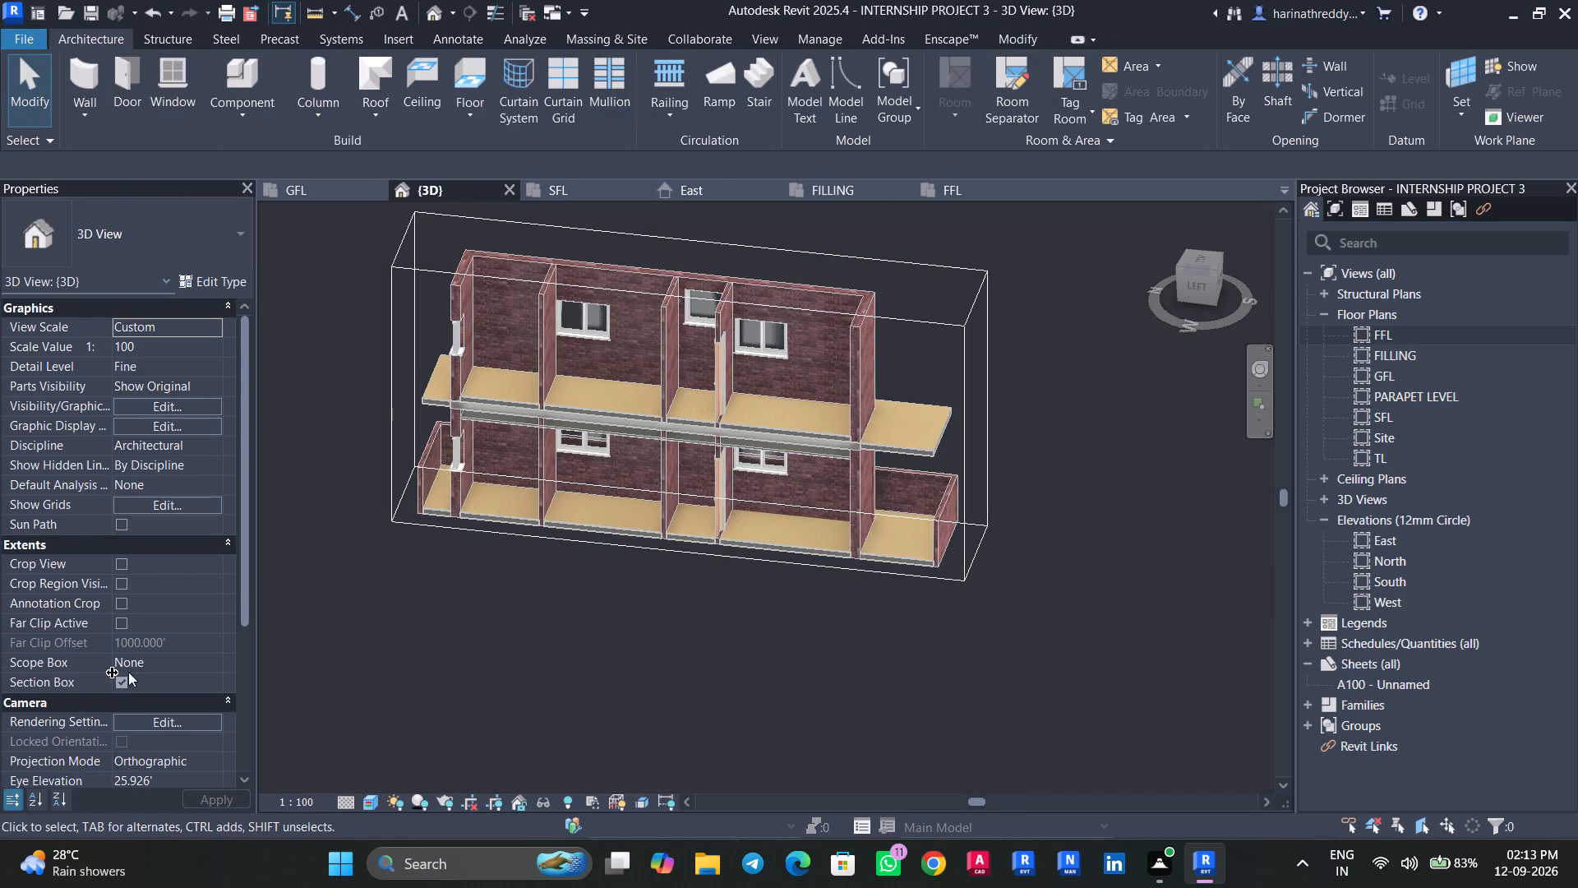
{"action": "left_click", "coordinate": [120, 677]}
{"action": "key", "text": "Escape"}
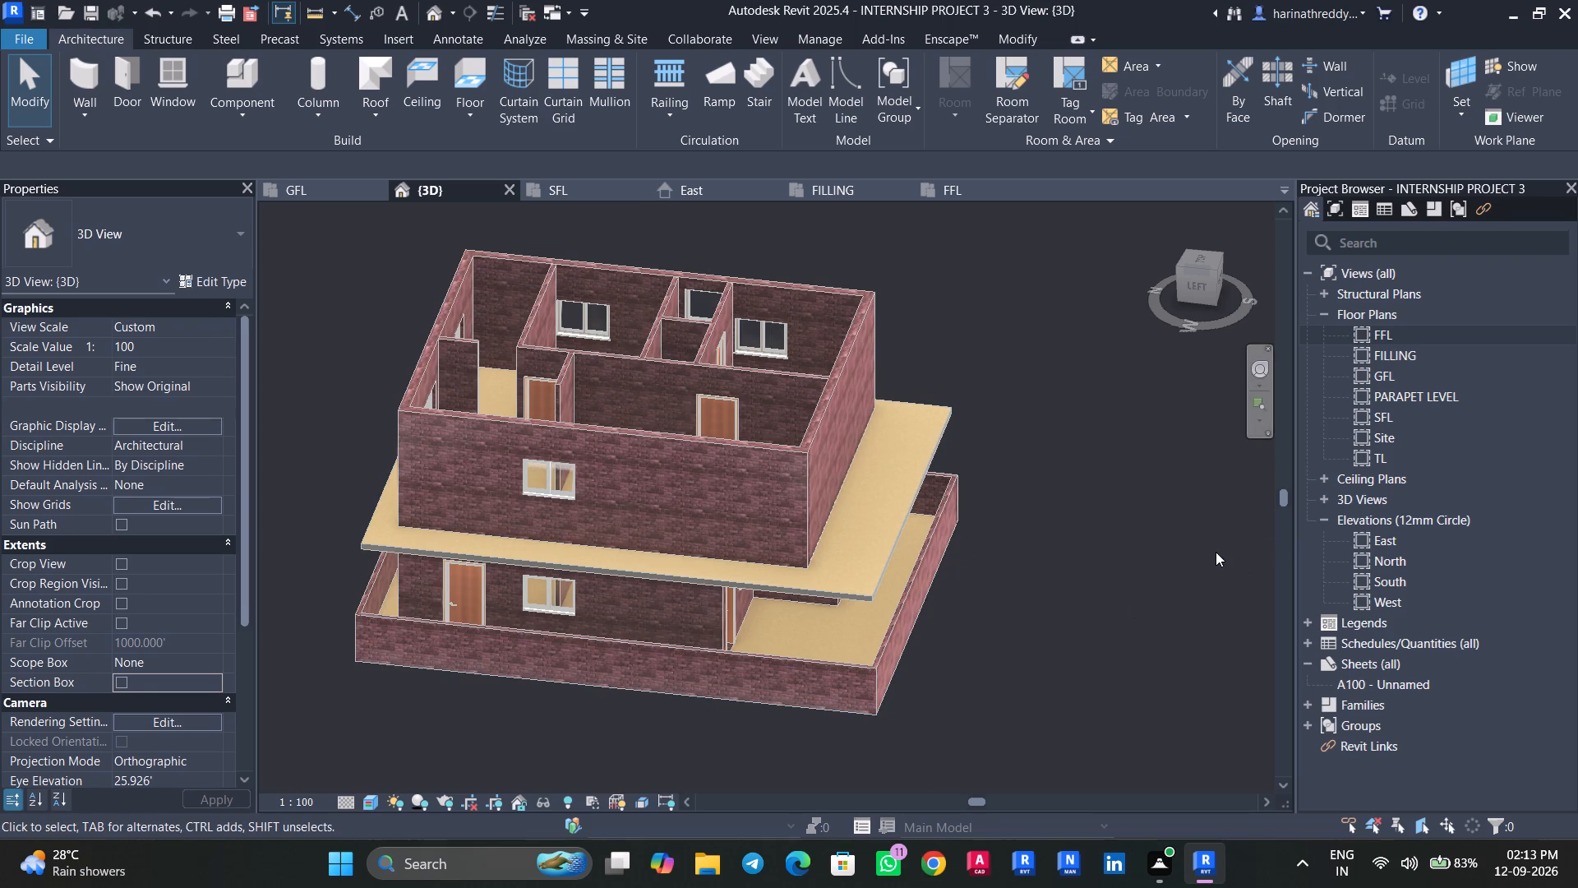
{"action": "middle_click_drag", "start_coordinate": [1190, 585], "coordinate": [1070, 689], "text": "shift"}
{"action": "middle_click_drag", "start_coordinate": [1064, 636], "coordinate": [1023, 499], "text": "shift"}
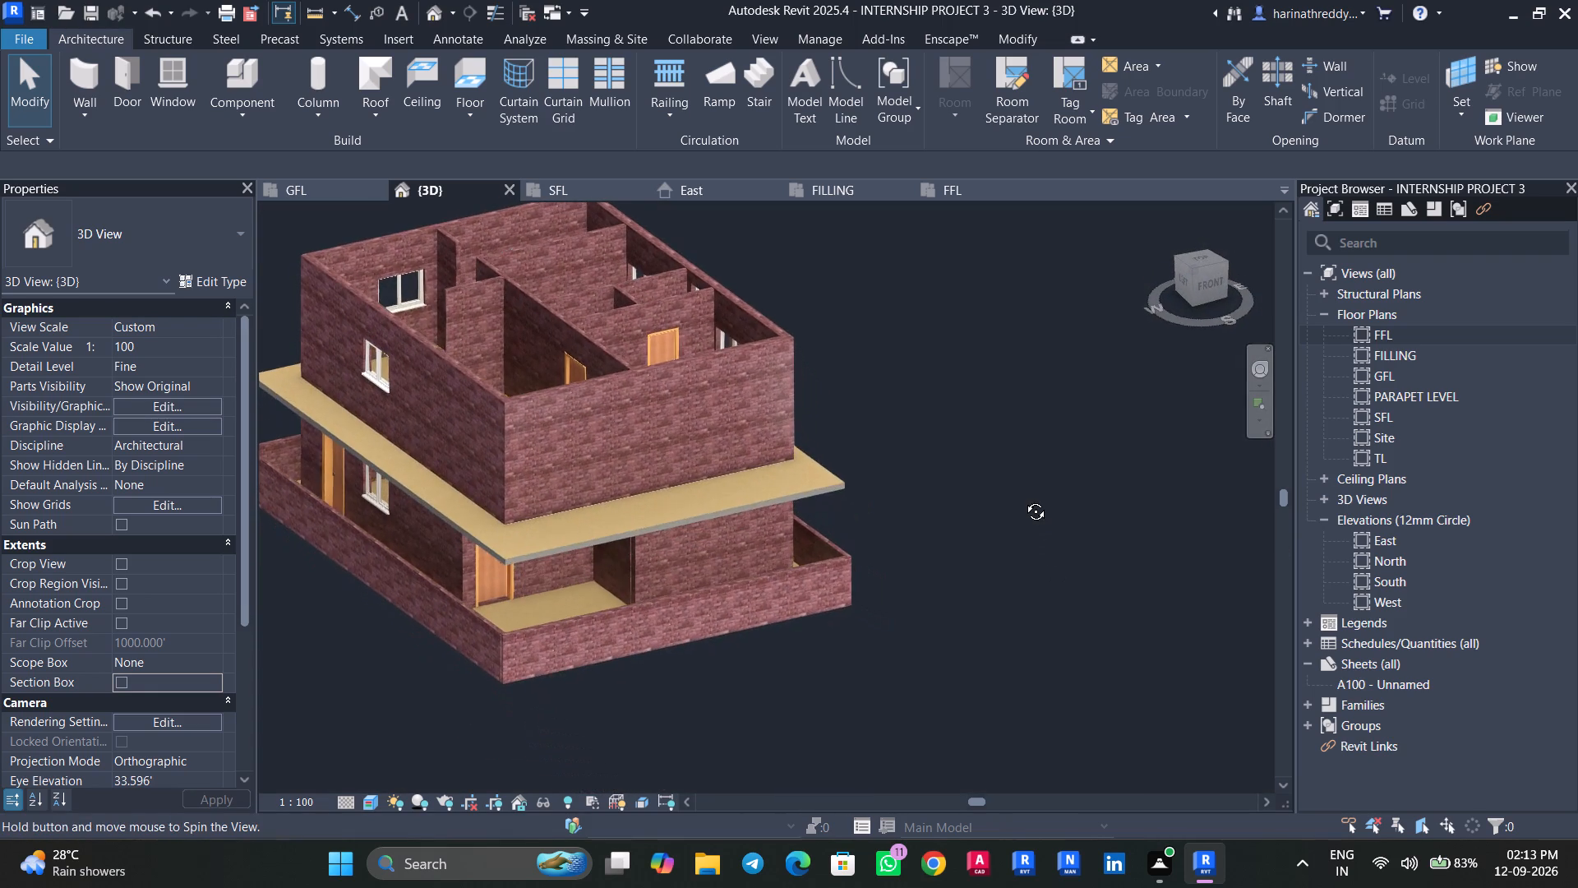
{"action": "middle_click_drag", "start_coordinate": [1023, 499], "coordinate": [1039, 572], "text": "shift"}
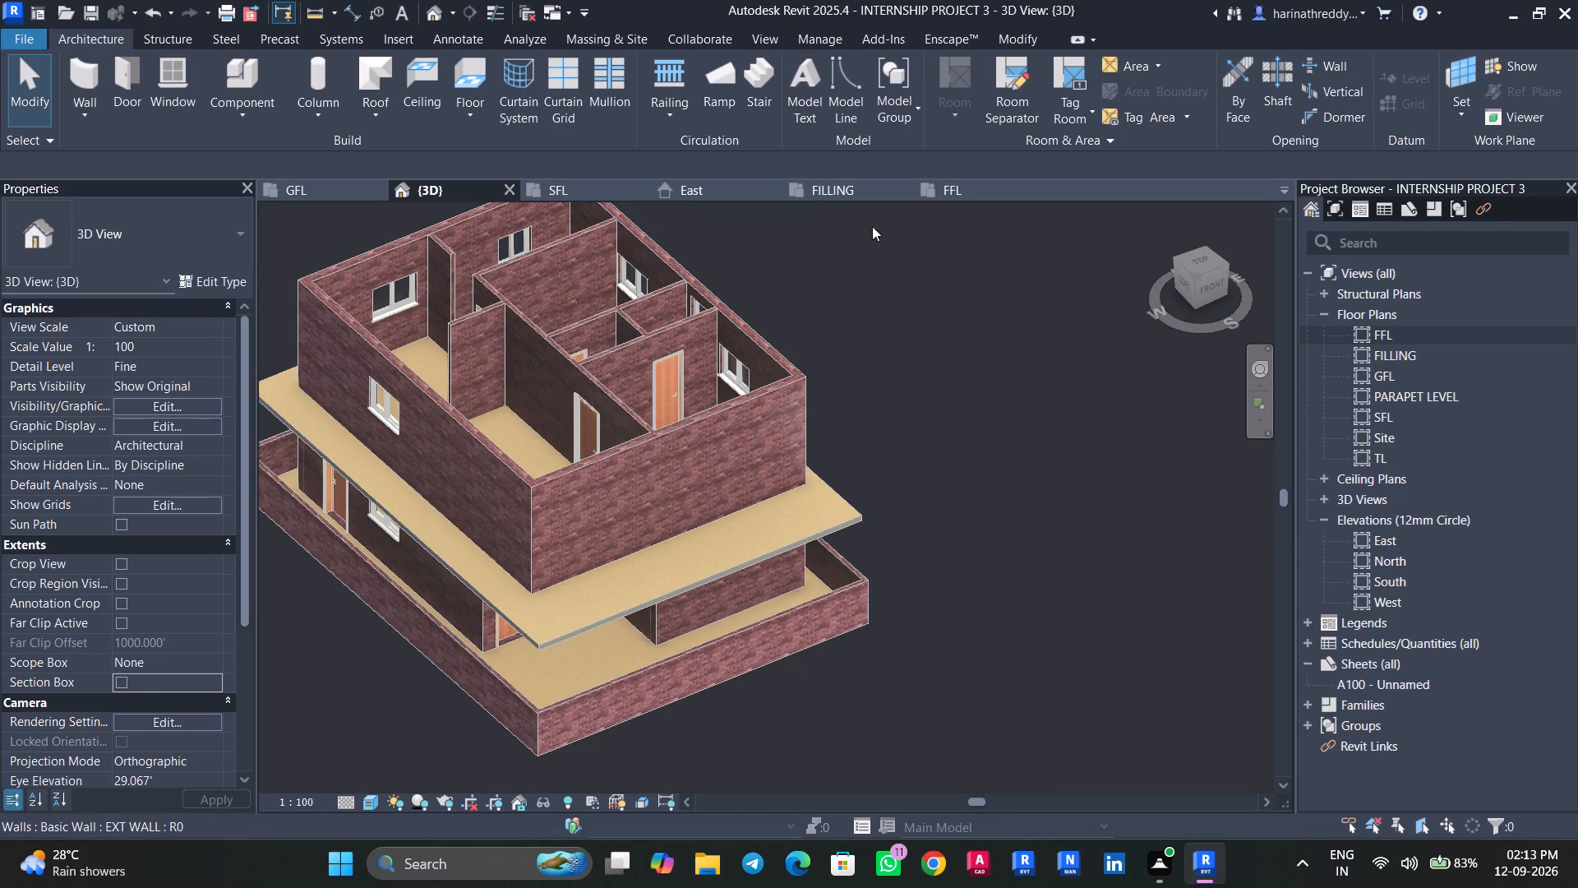
Open the FFL floor plan.
{"action": "left_click", "coordinate": [972, 192]}
{"action": "scroll", "coordinate": [705, 611], "scroll_direction": "down", "scroll_amount": 4}
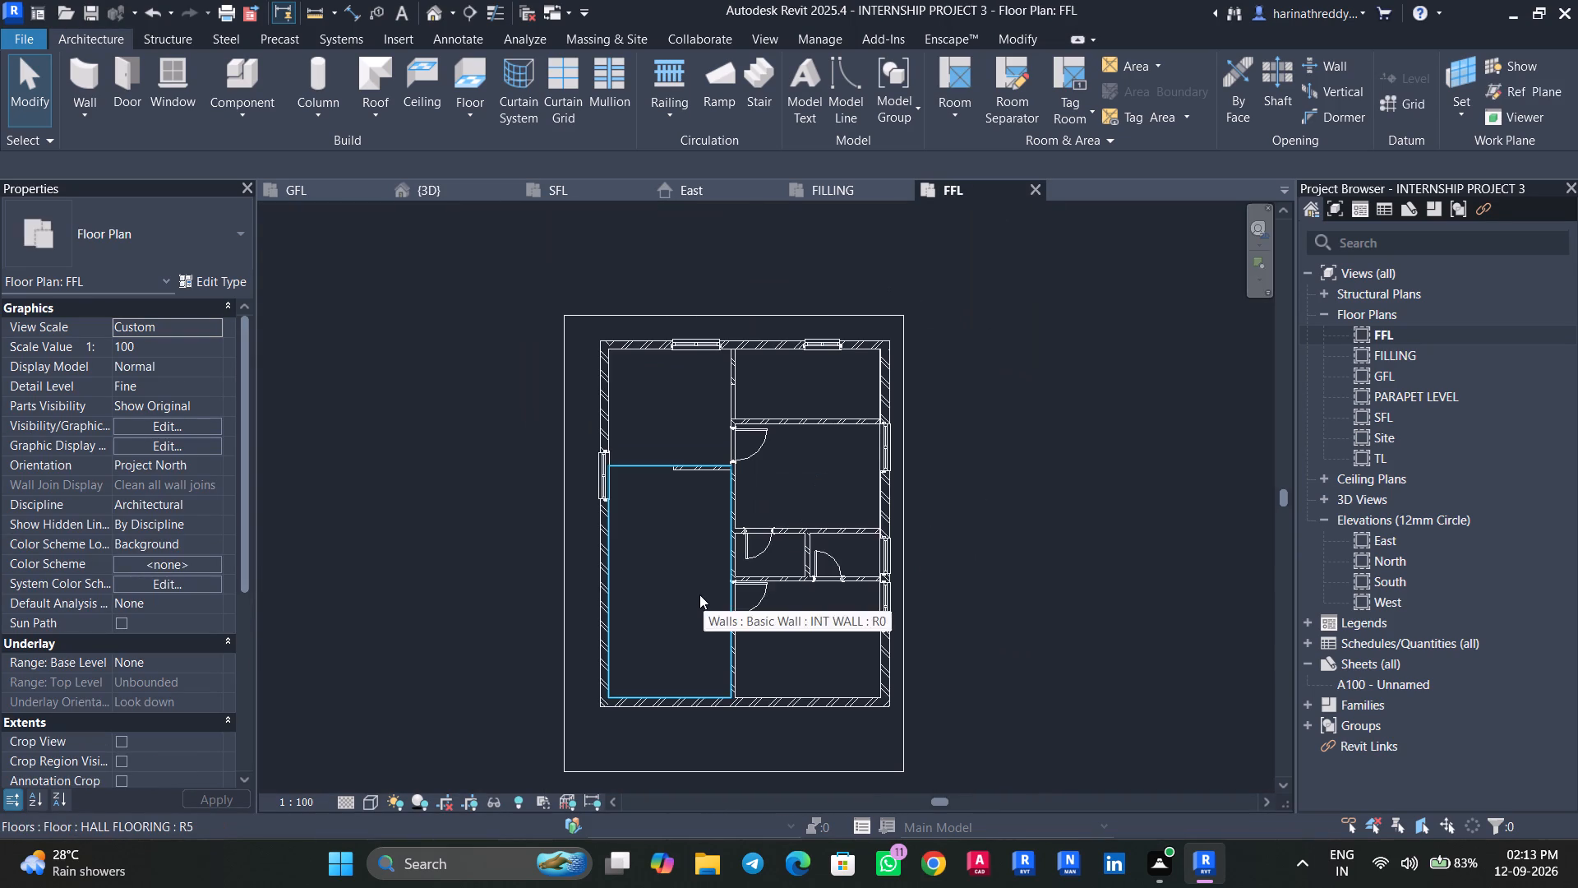
{"action": "middle_click_drag", "start_coordinate": [998, 692], "coordinate": [980, 614]}
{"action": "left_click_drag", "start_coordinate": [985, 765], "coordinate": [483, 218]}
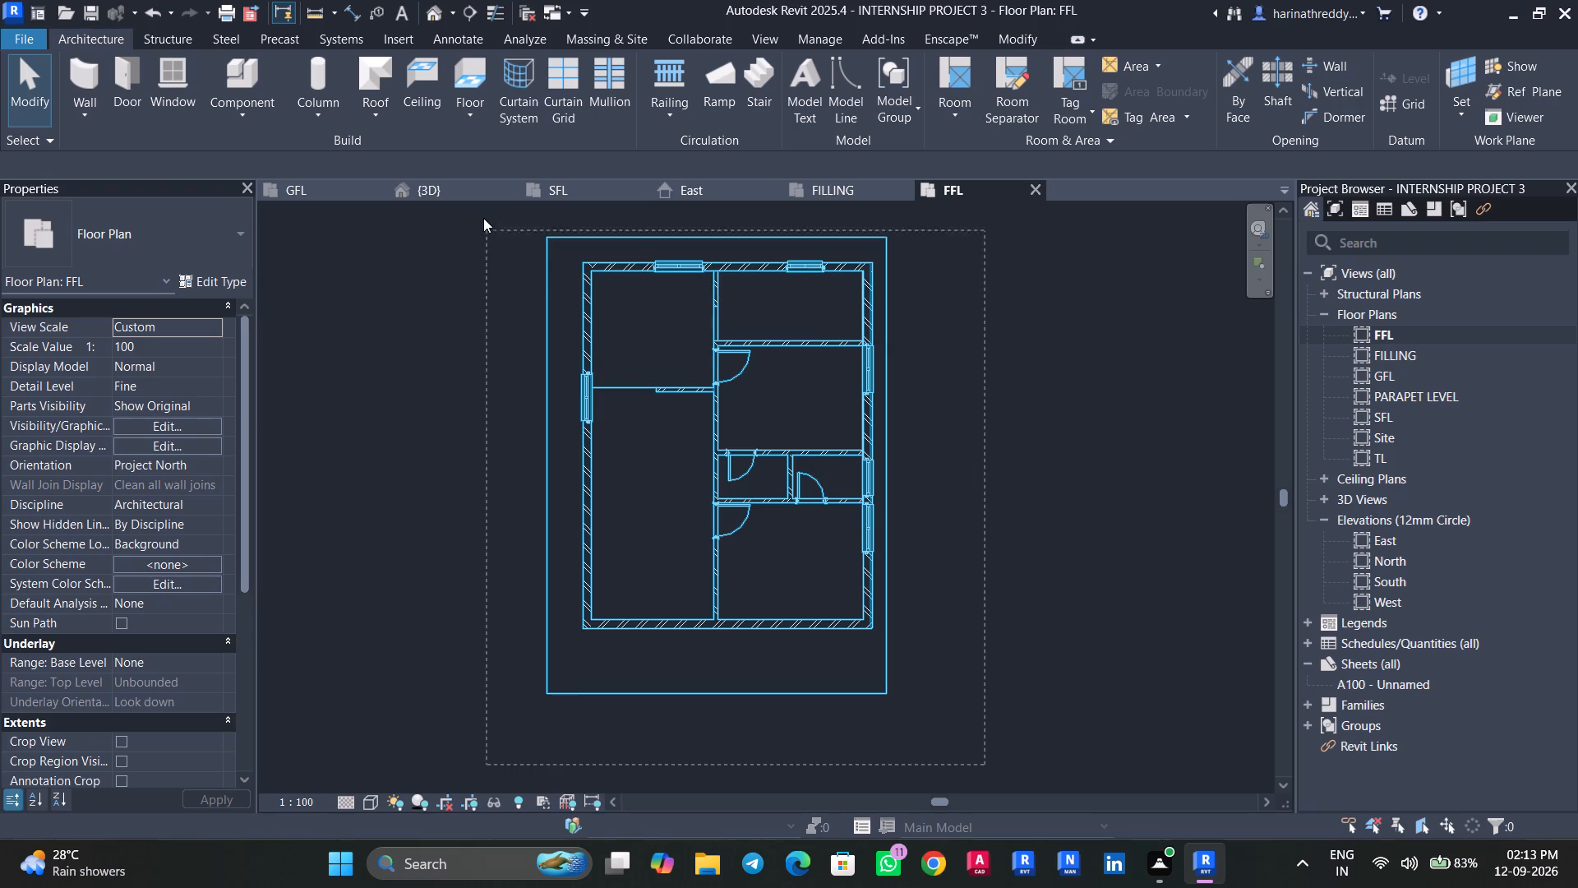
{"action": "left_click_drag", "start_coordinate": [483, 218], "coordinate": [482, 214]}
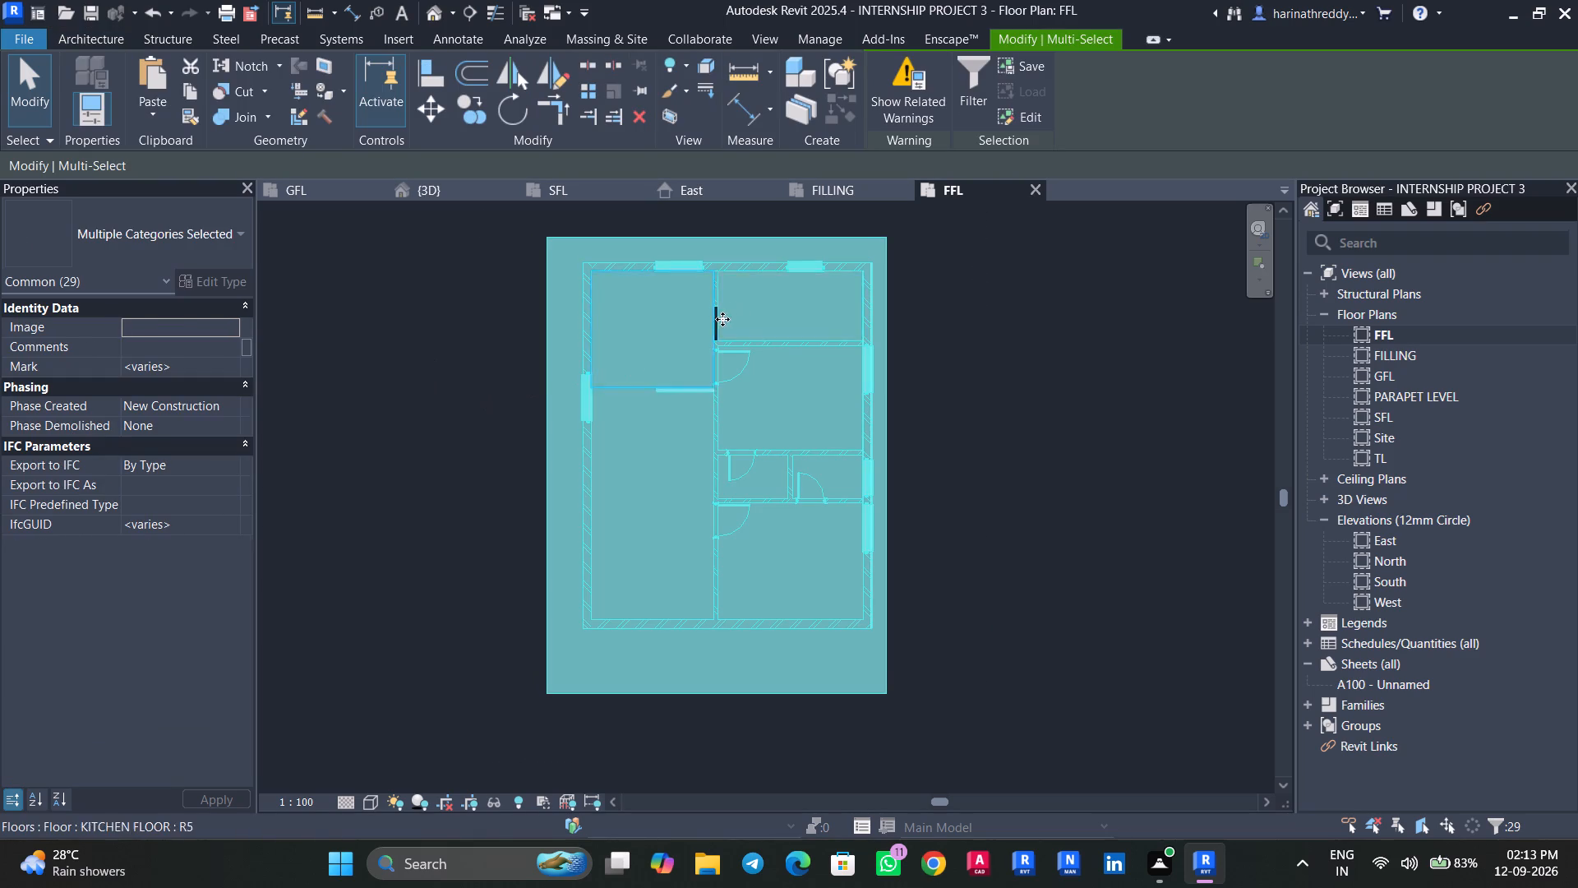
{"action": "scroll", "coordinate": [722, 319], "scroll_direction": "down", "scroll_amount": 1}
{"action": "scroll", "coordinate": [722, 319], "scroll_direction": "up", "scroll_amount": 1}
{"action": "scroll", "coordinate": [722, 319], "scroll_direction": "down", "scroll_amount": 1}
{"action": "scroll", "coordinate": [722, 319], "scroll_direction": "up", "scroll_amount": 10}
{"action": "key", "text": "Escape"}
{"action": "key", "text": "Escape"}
Edit the KITCHEN FLOOR boundary in the FFL plan and pick boundary lines across both ends of the dining-side wall opening.
{"action": "left_click", "coordinate": [717, 321]}
{"action": "middle_click_drag", "start_coordinate": [713, 317], "coordinate": [700, 460]}
{"action": "left_click", "coordinate": [897, 72]}
{"action": "scroll", "coordinate": [701, 405], "scroll_direction": "up", "scroll_amount": 5}
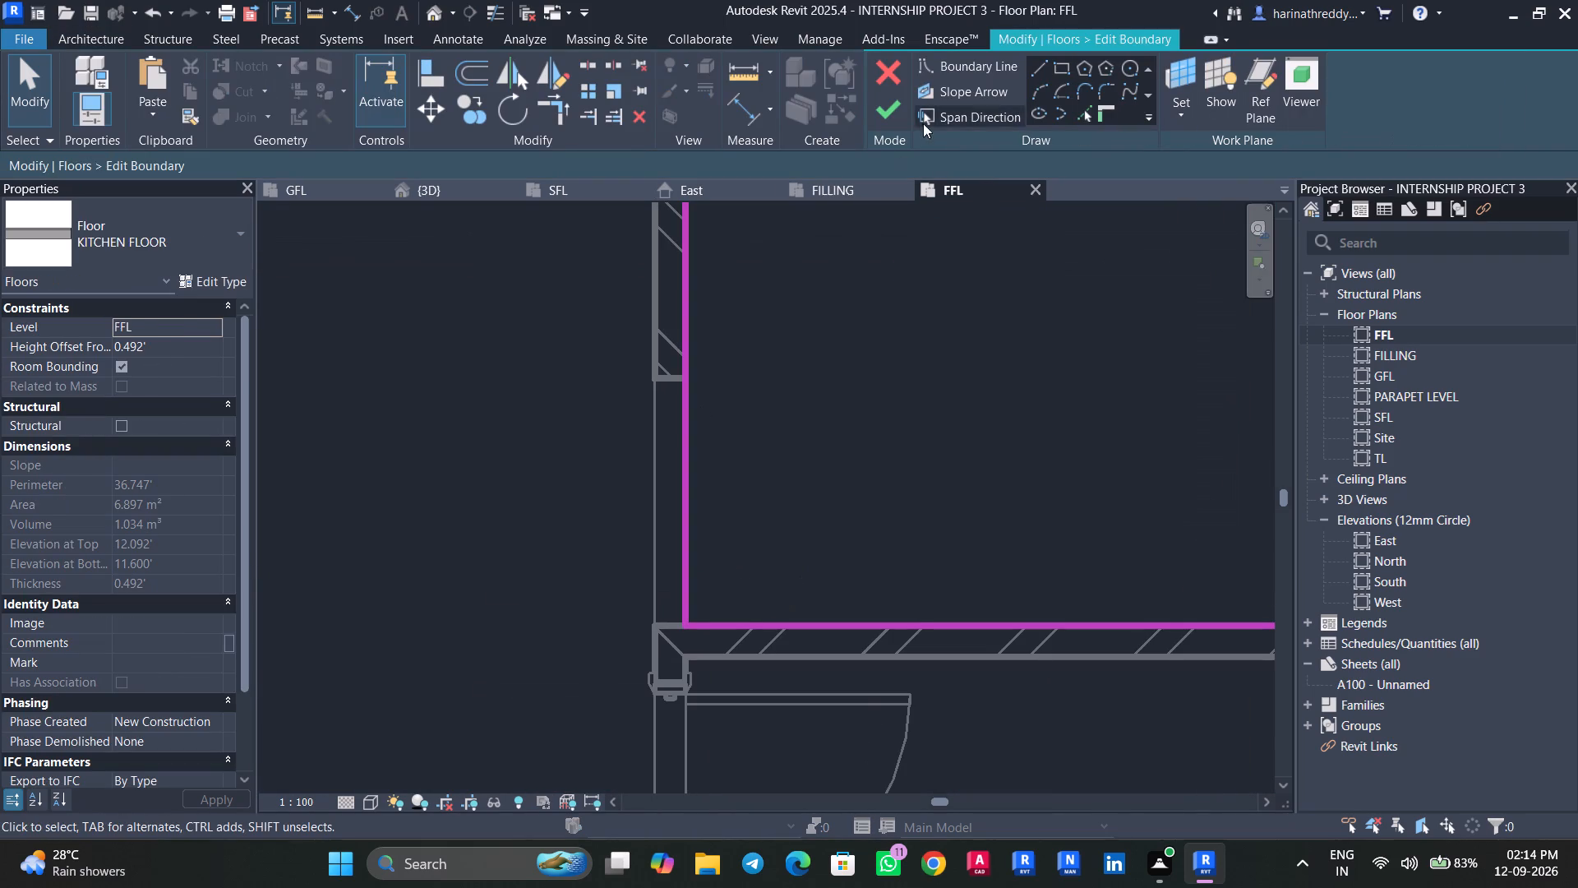
{"action": "left_click", "coordinate": [1034, 73]}
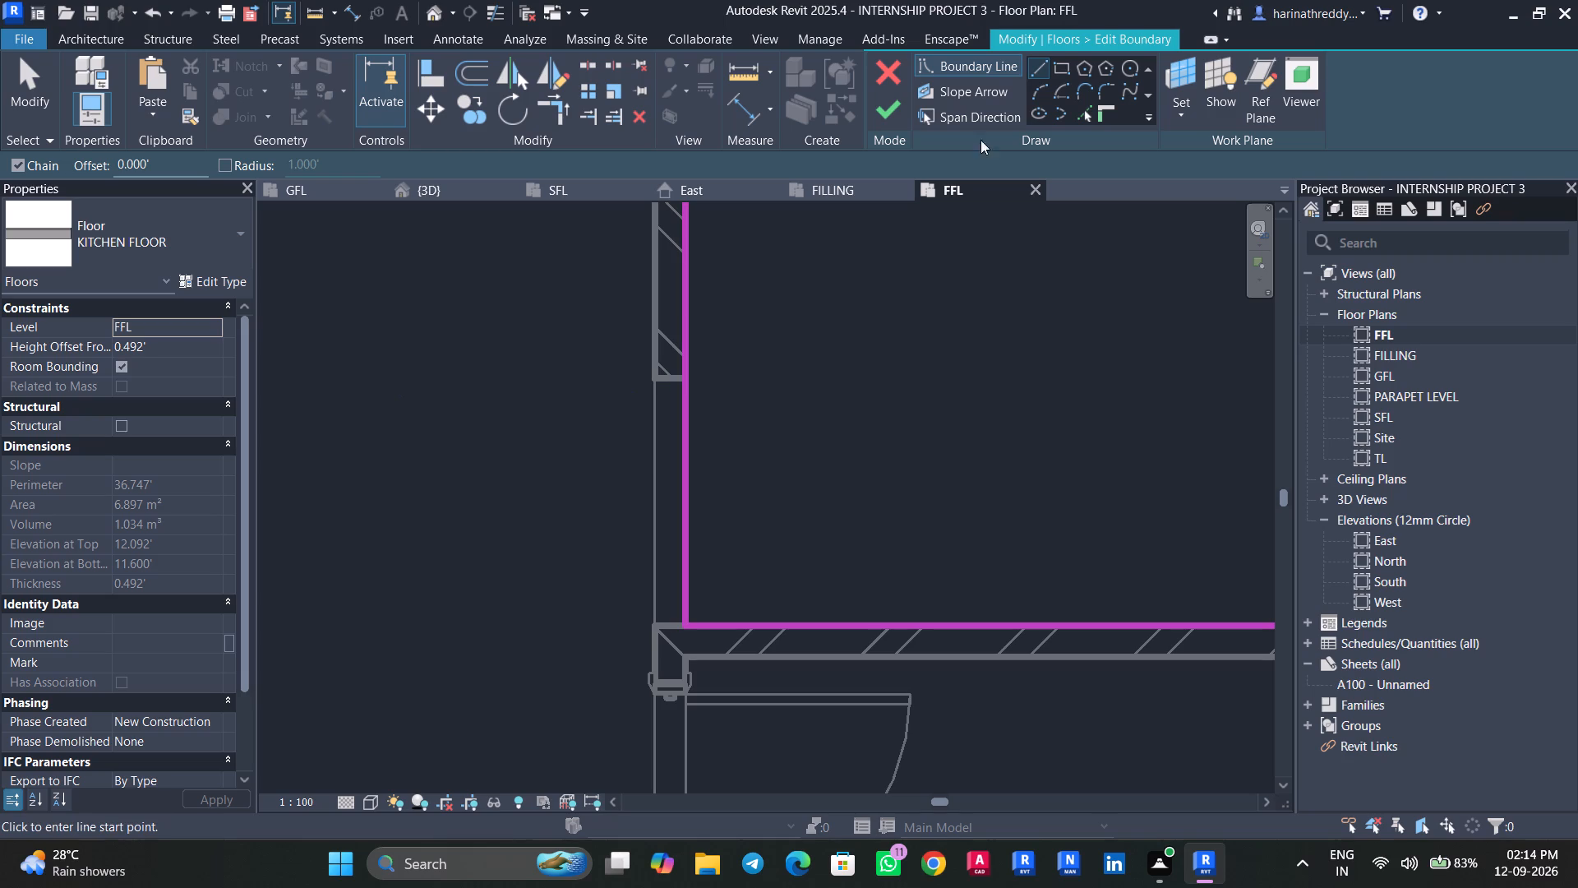
{"action": "left_click", "coordinate": [1087, 122]}
{"action": "scroll", "coordinate": [736, 410], "scroll_direction": "up", "scroll_amount": 4}
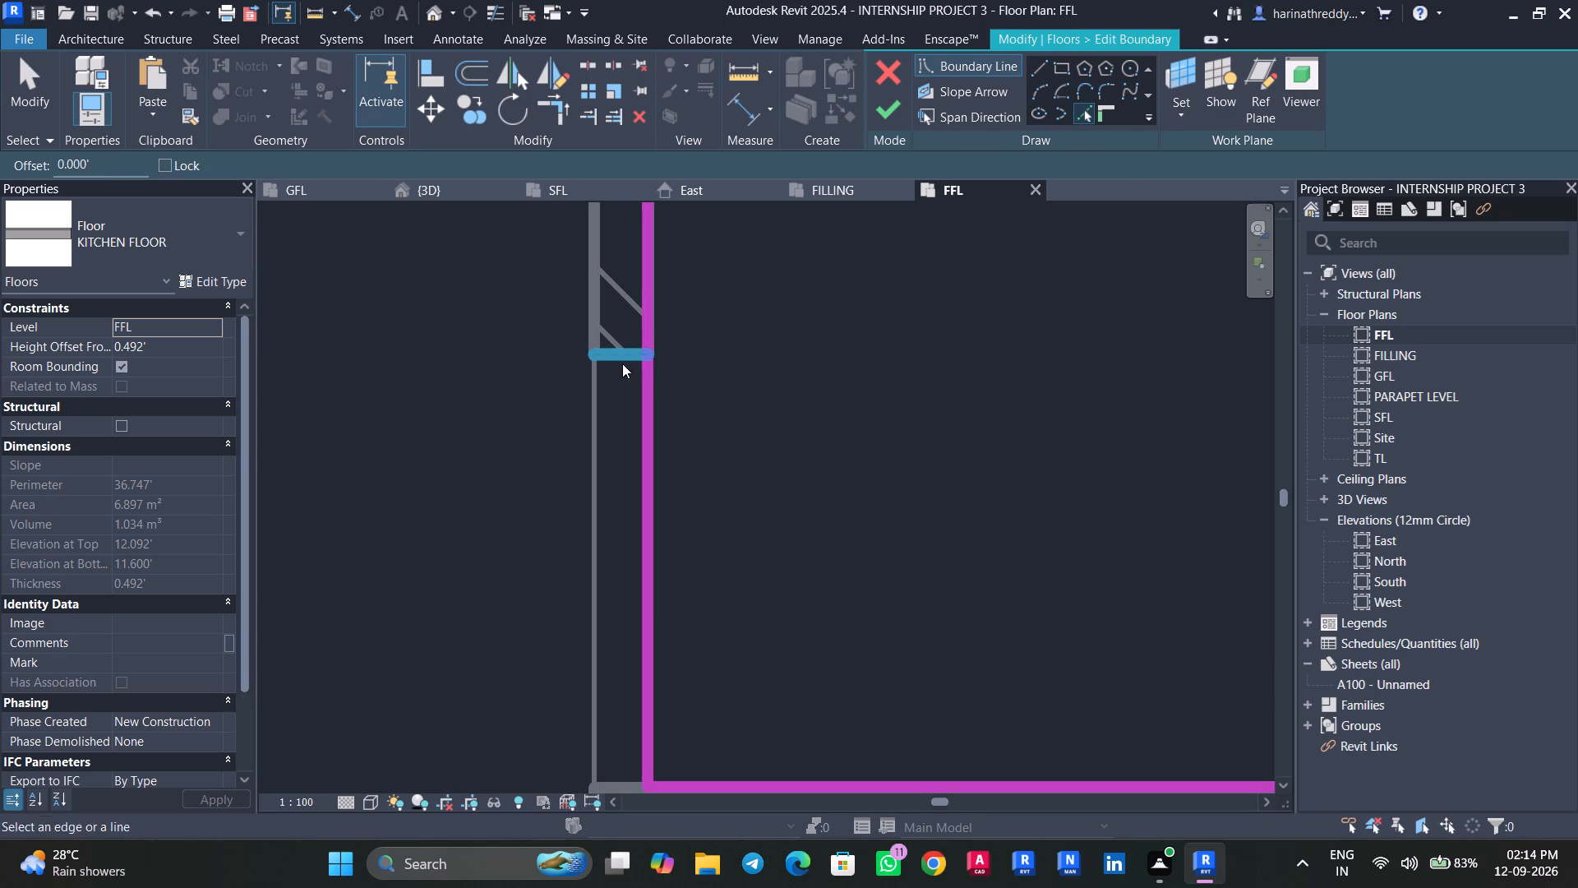
{"action": "left_click", "coordinate": [623, 358]}
{"action": "middle_click_drag", "start_coordinate": [615, 542], "coordinate": [611, 390]}
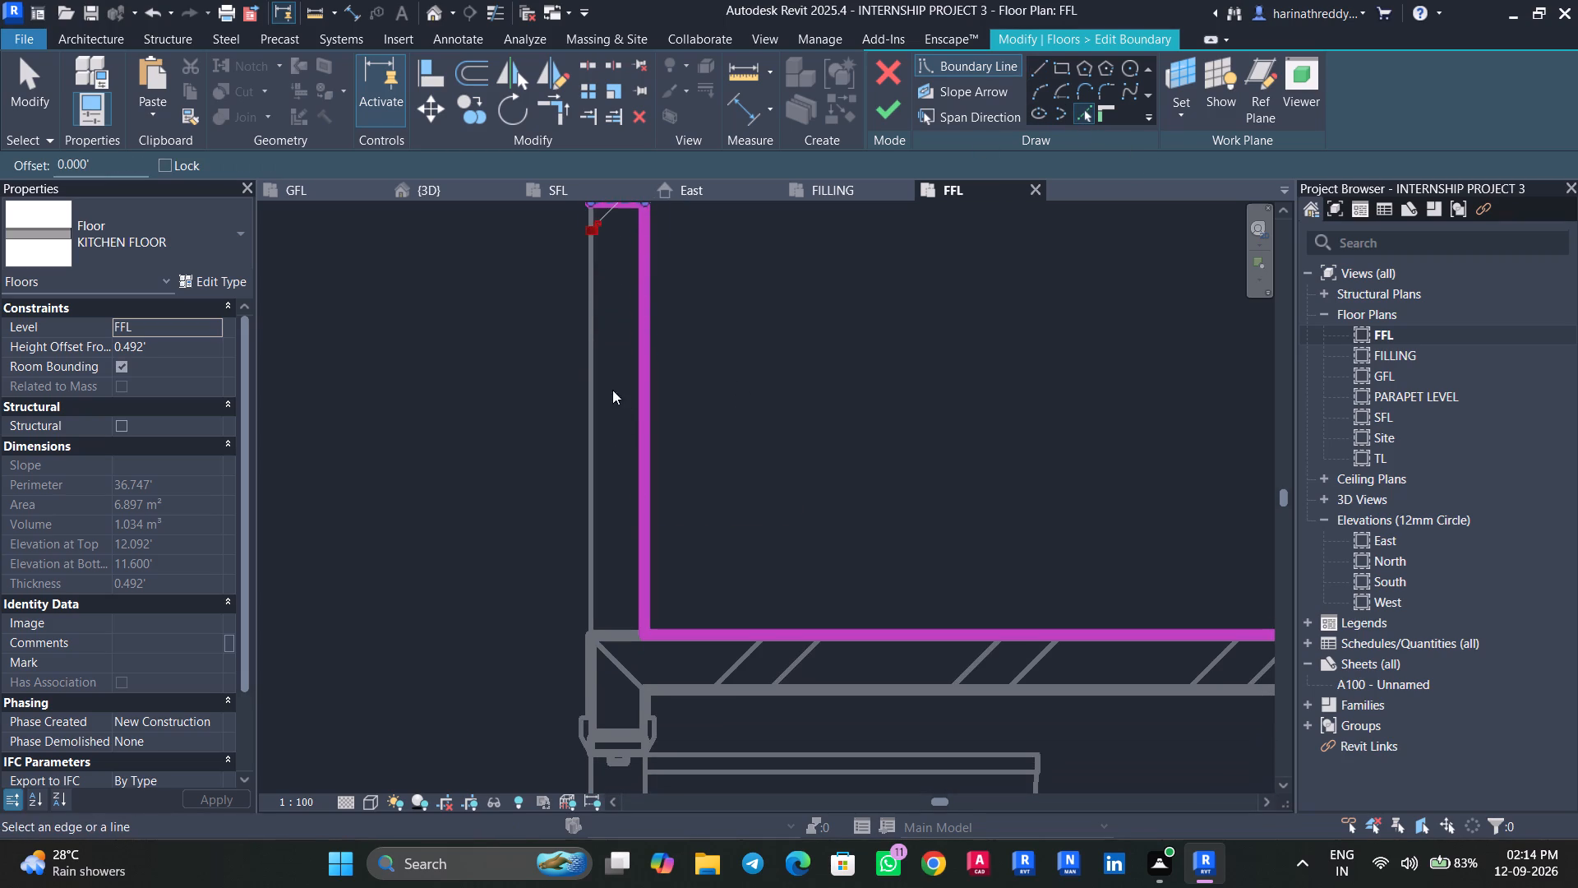
{"action": "key", "text": "Escape"}
{"action": "left_click", "coordinate": [618, 638]}
{"action": "key", "text": "Escape"}
{"action": "key", "text": "Escape"}
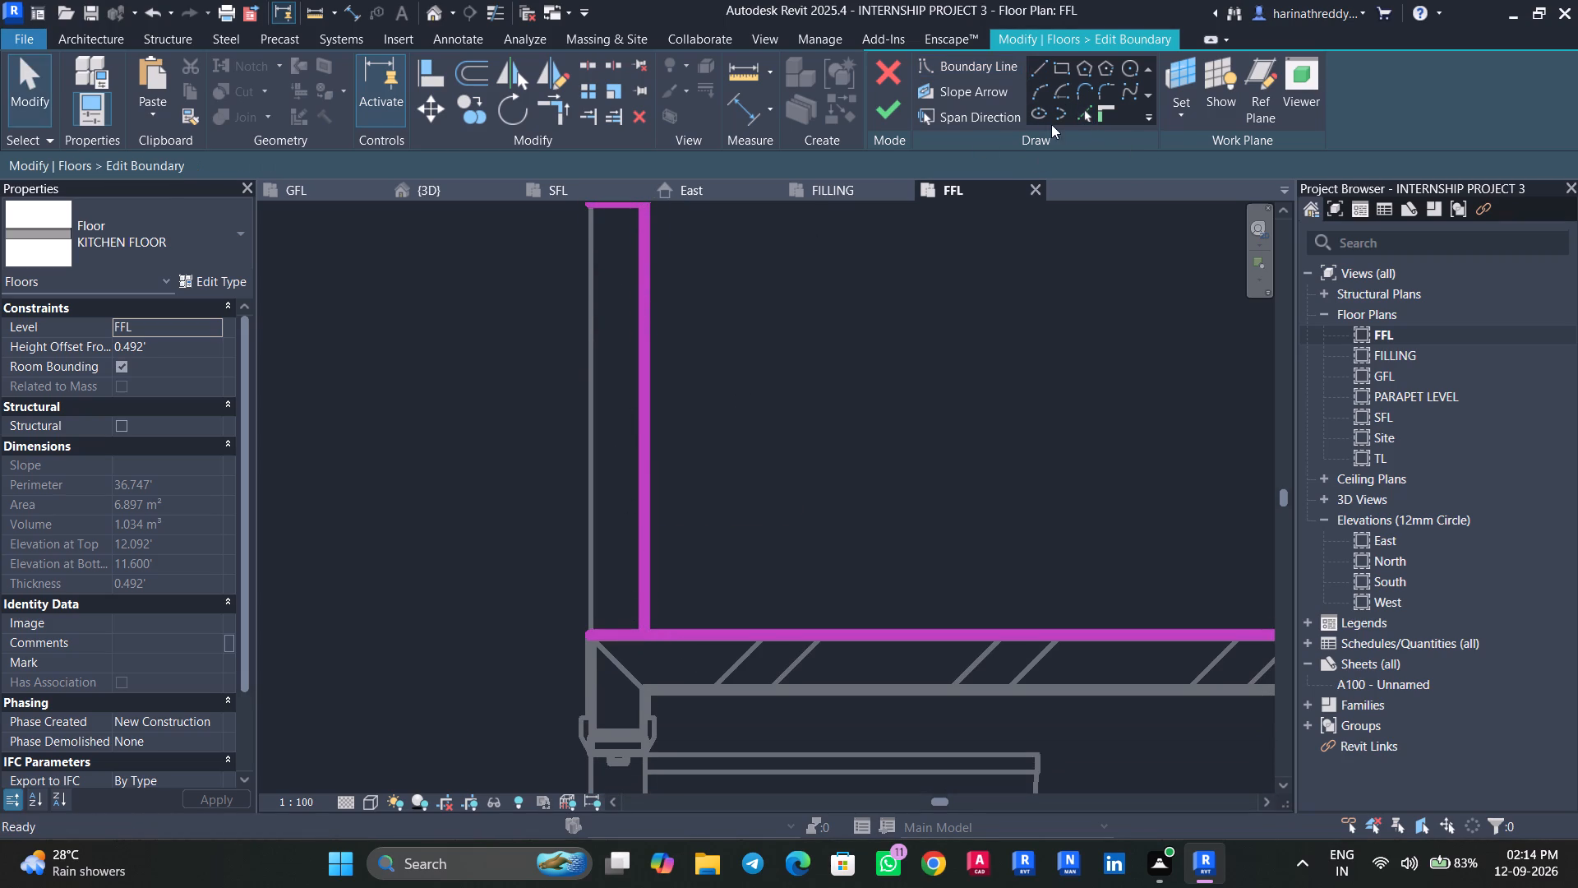
Draw a straight boundary line along the dining-side face of the opening, joining its two end lines.
{"action": "left_click", "coordinate": [1032, 72]}
{"action": "left_click", "coordinate": [587, 640]}
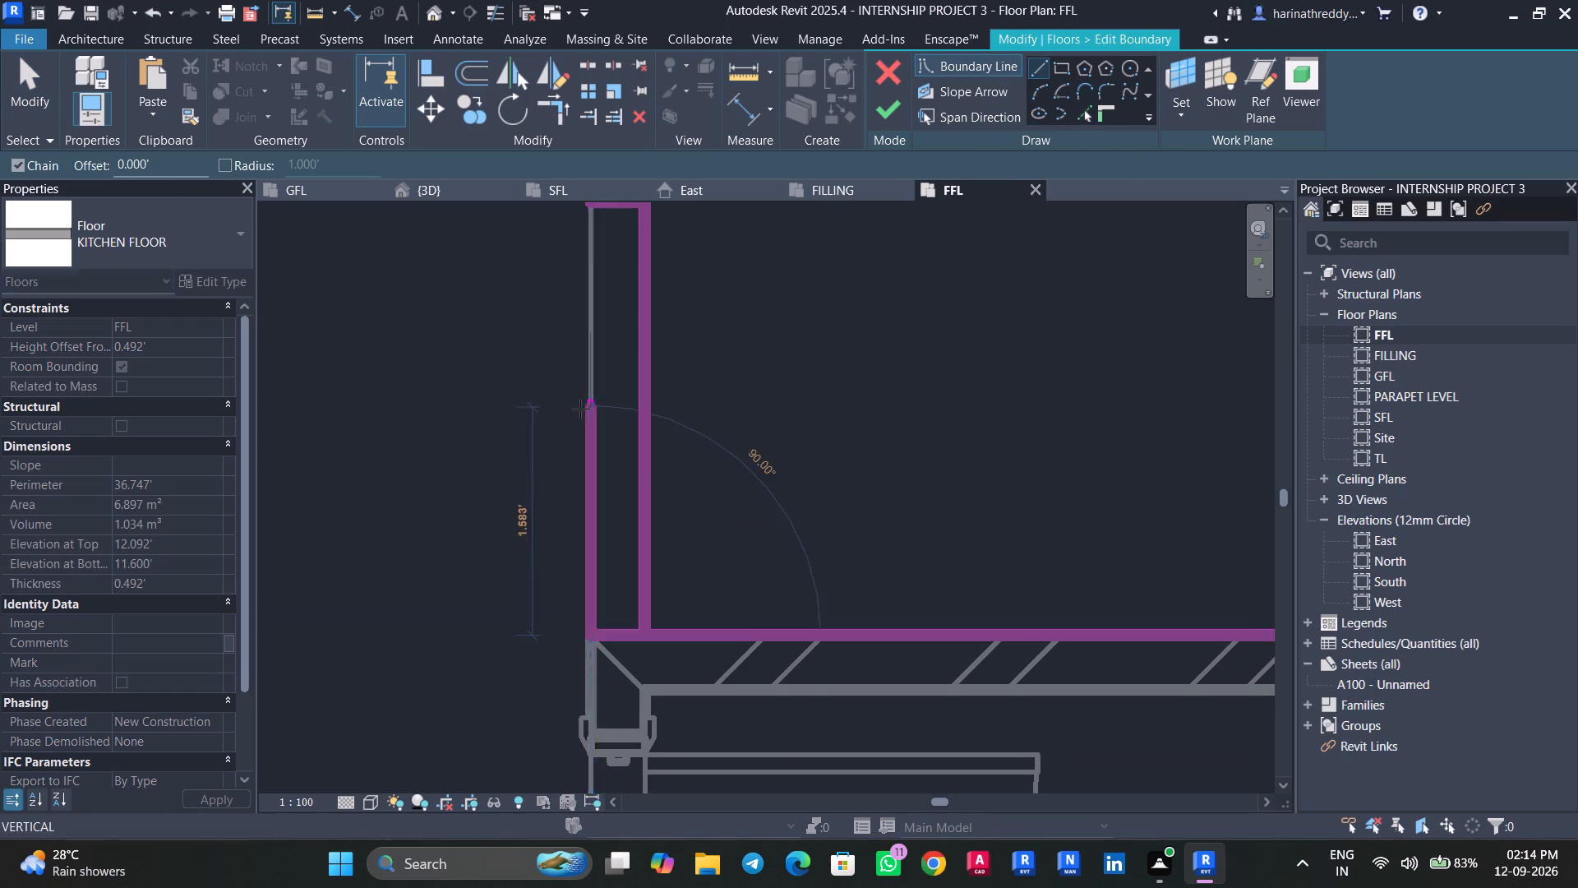
{"action": "scroll", "coordinate": [580, 409], "scroll_direction": "up", "scroll_amount": 1}
{"action": "middle_click_drag", "start_coordinate": [580, 411], "coordinate": [572, 742]}
{"action": "left_click", "coordinate": [588, 510]}
{"action": "key", "text": "Escape"}
{"action": "key", "text": "Escape"}
{"action": "key", "text": "Escape"}
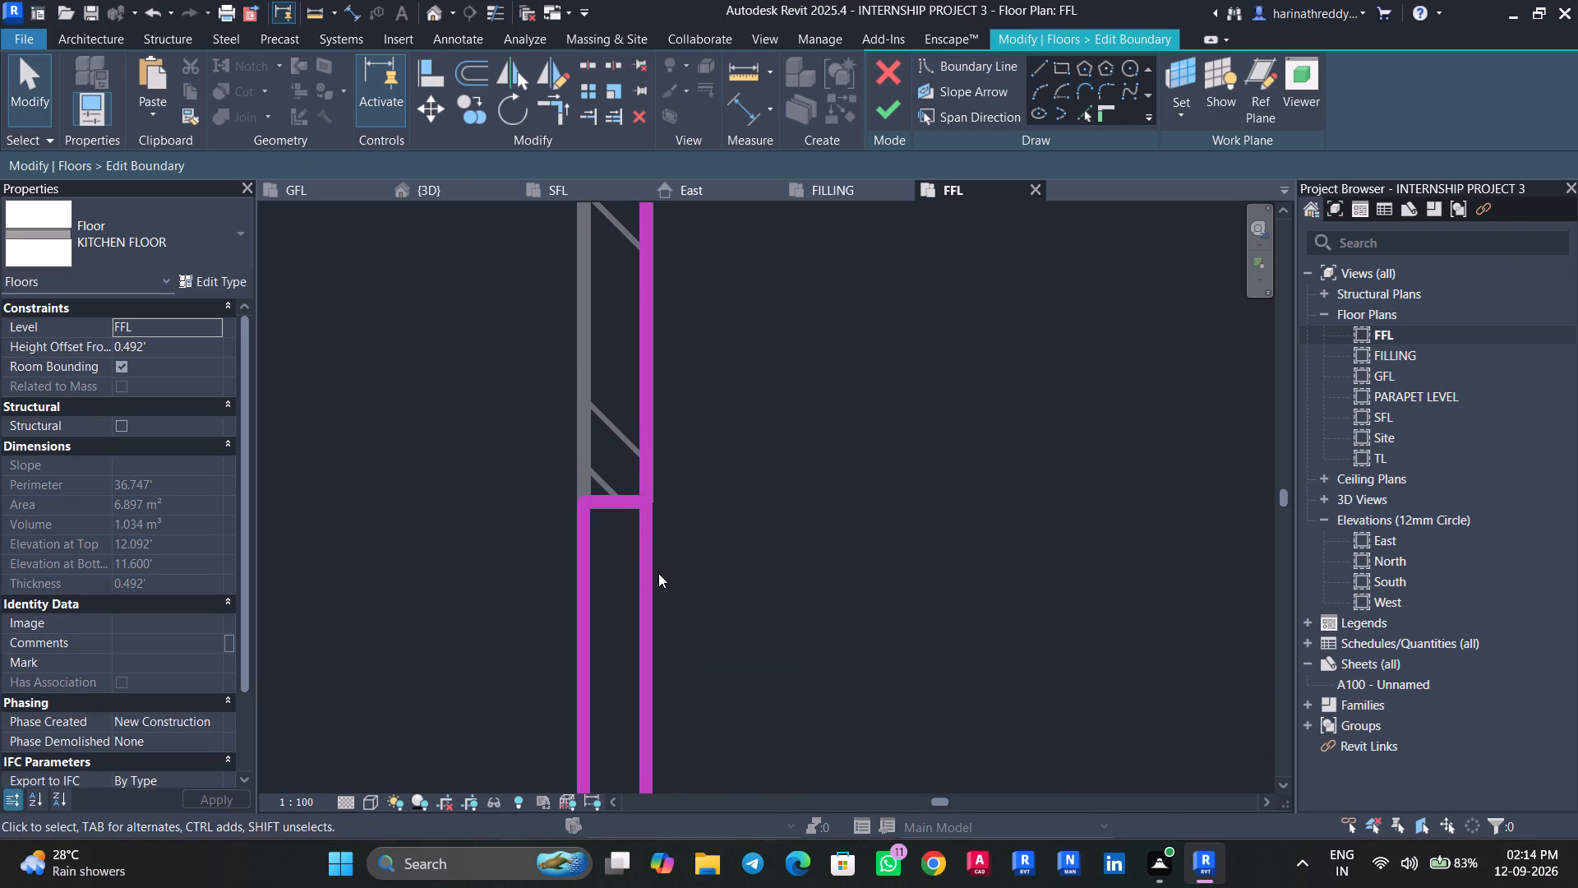
Trim the KITCHEN FLOOR boundary into a closed outline that extends through the dining-side wall opening.
{"action": "left_click", "coordinate": [643, 575]}
{"action": "key", "text": "Escape"}
{"action": "scroll", "coordinate": [715, 613], "scroll_direction": "down", "scroll_amount": 4}
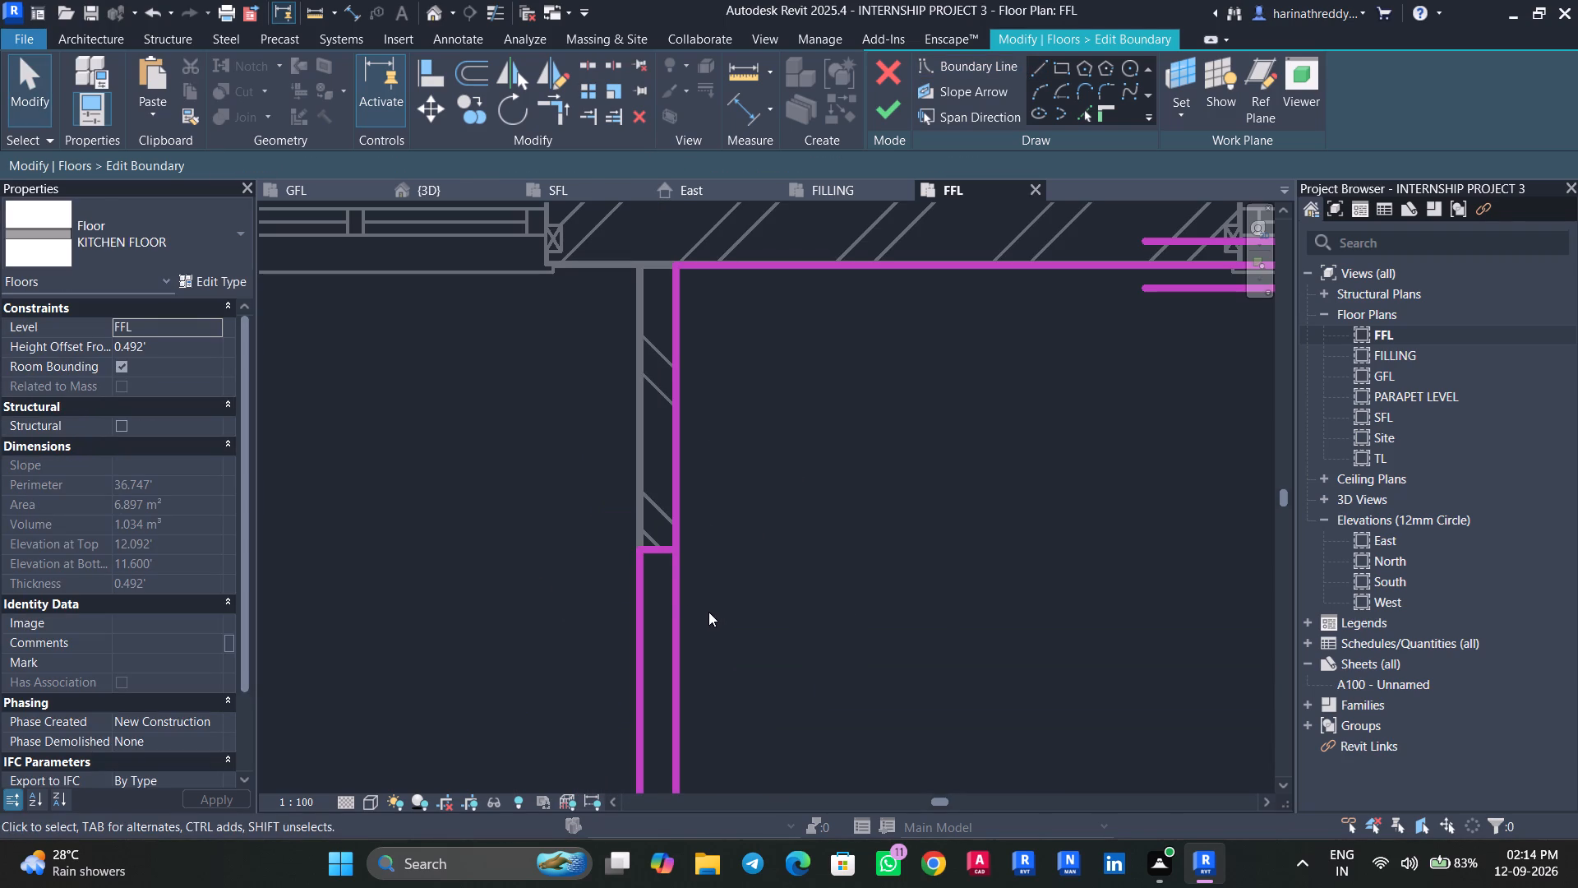
{"action": "key", "text": "t"}
{"action": "key", "text": "r"}
{"action": "left_click", "coordinate": [654, 555]}
{"action": "left_click", "coordinate": [676, 529]}
{"action": "middle_click_drag", "start_coordinate": [712, 595], "coordinate": [690, 405]}
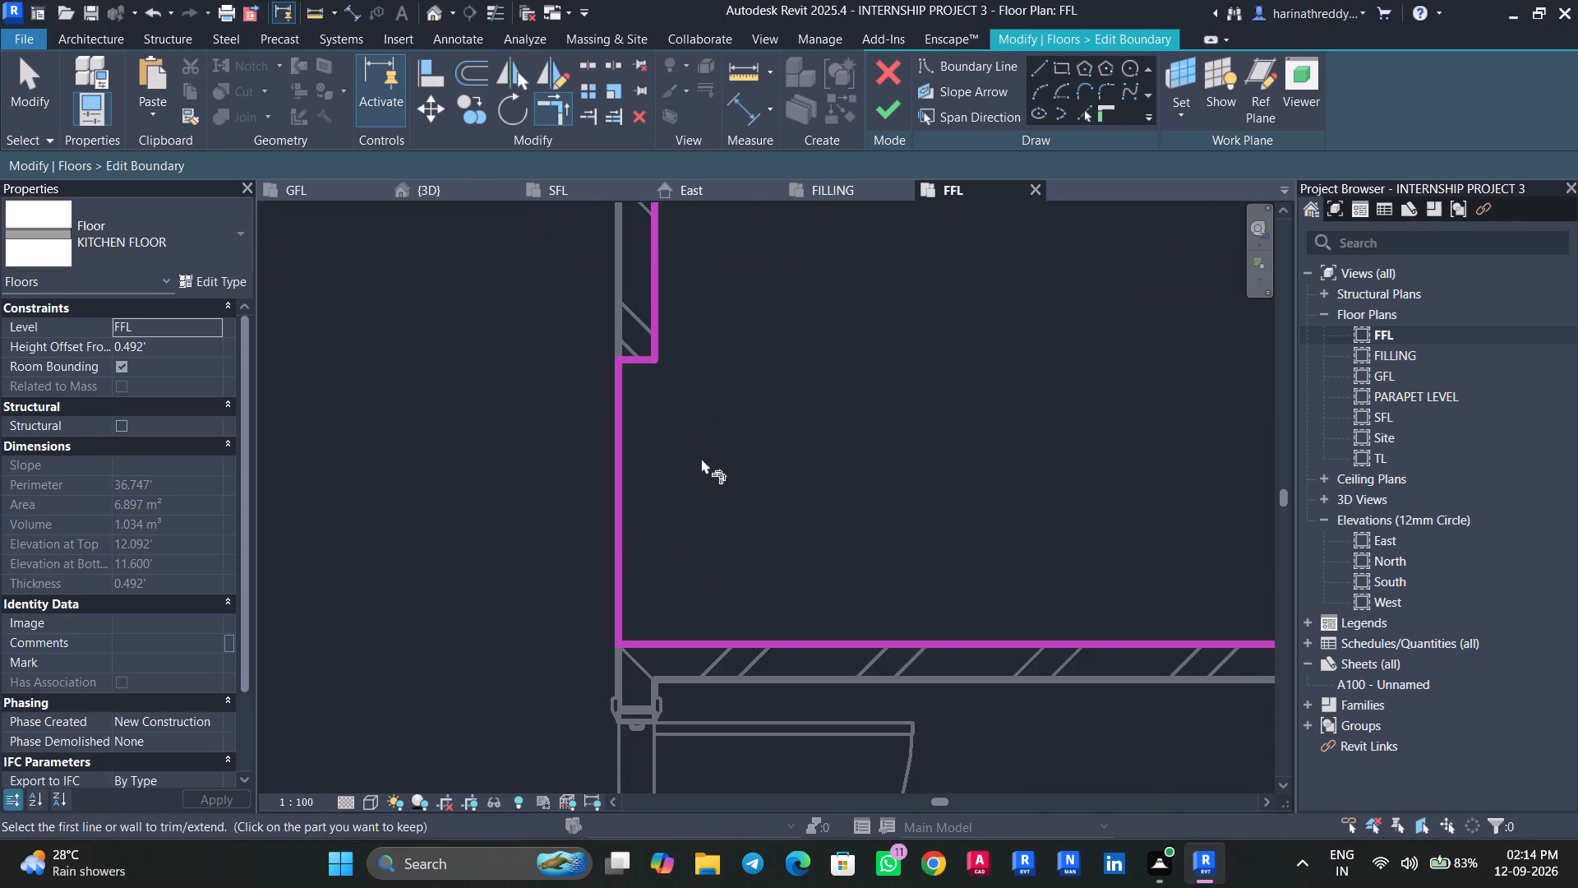
{"action": "scroll", "coordinate": [701, 458], "scroll_direction": "down", "scroll_amount": 8}
{"action": "scroll", "coordinate": [701, 458], "scroll_direction": "up", "scroll_amount": 1}
{"action": "scroll", "coordinate": [701, 458], "scroll_direction": "down", "scroll_amount": 1}
Finish the kitchen floor boundary, attaching walls to the floor's bottom and detaching the walls that miss their targets.
{"action": "left_click", "coordinate": [884, 108]}
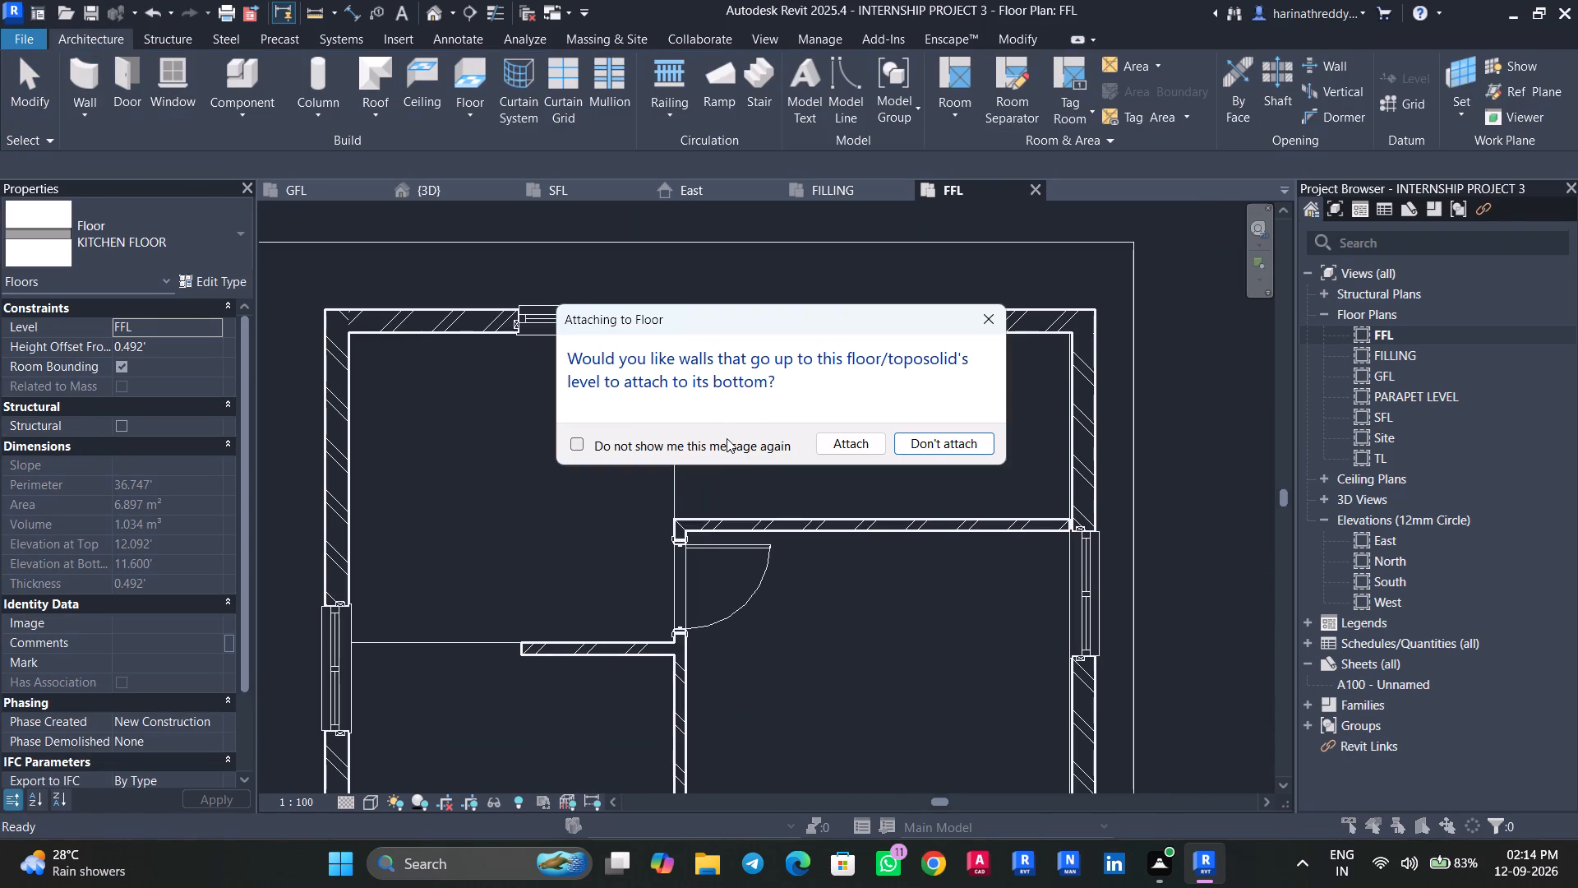
{"action": "left_click", "coordinate": [822, 445]}
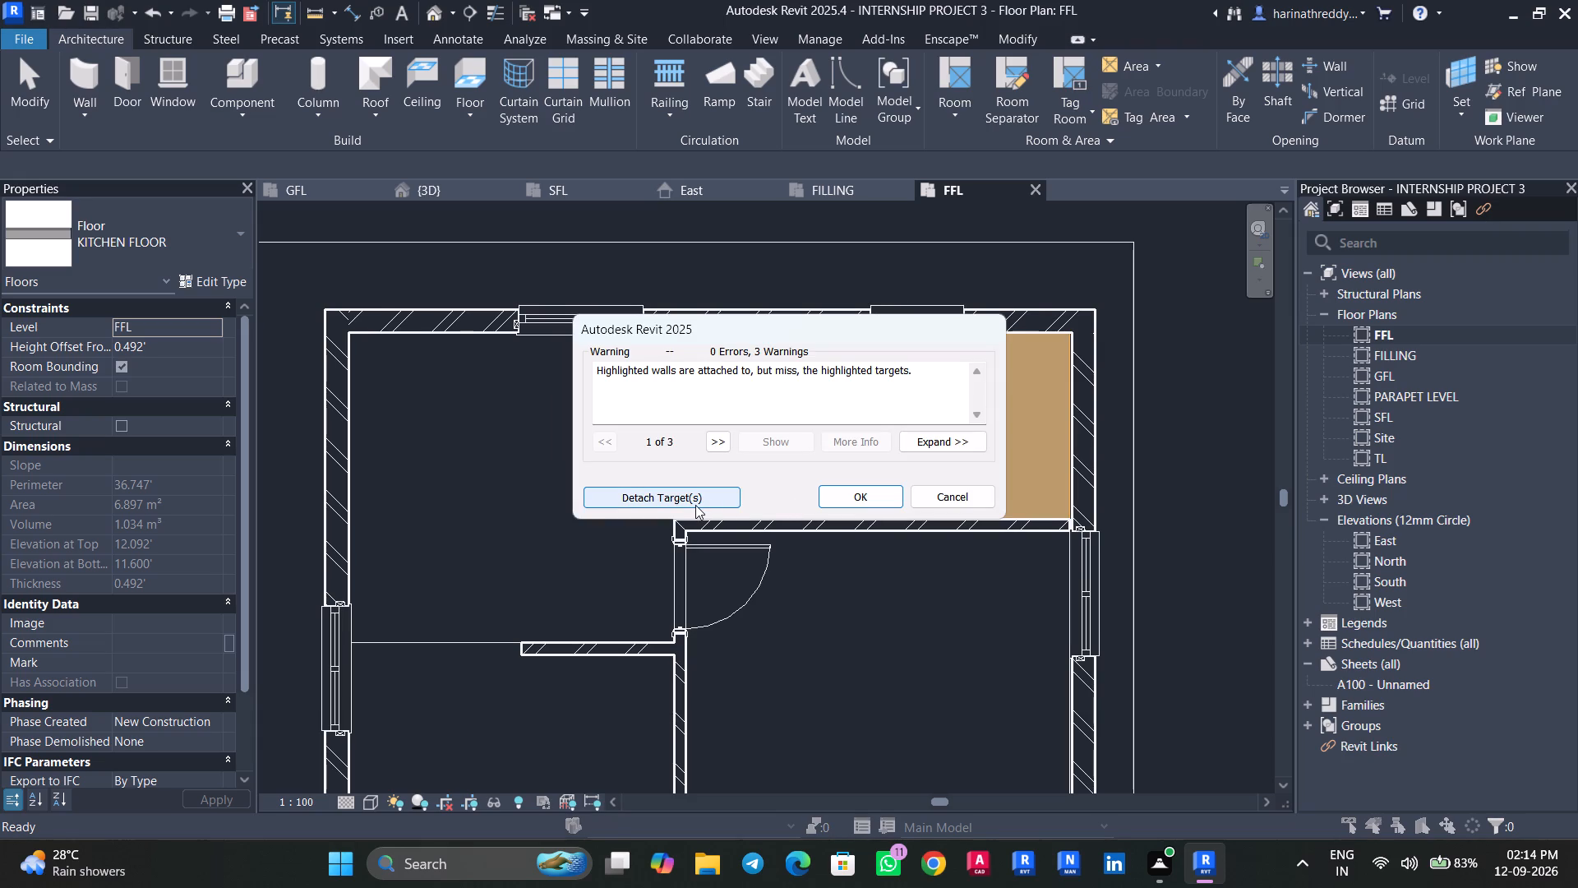
{"action": "left_click", "coordinate": [695, 505]}
{"action": "key", "text": "Escape"}
{"action": "key", "text": "Escape"}
{"action": "scroll", "coordinate": [759, 614], "scroll_direction": "up", "scroll_amount": 2}
{"action": "scroll", "coordinate": [759, 614], "scroll_direction": "down", "scroll_amount": 5}
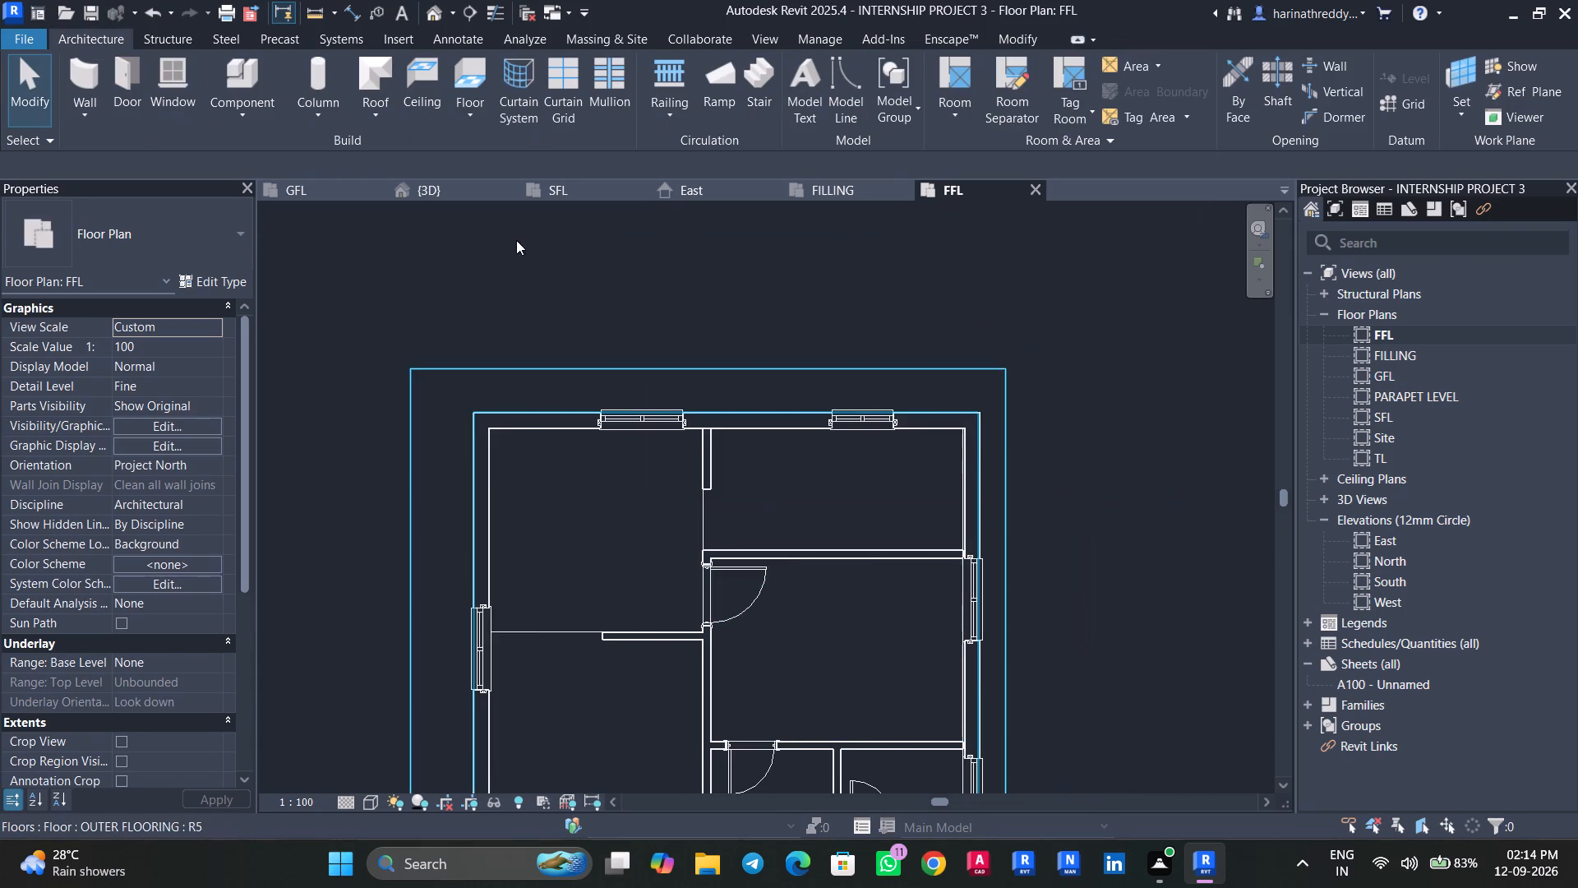
Examine the first-floor rooms and flooring from several angles in the 3D view.
{"action": "left_click", "coordinate": [458, 191]}
{"action": "middle_click_drag", "start_coordinate": [944, 668], "coordinate": [870, 758], "text": "shift"}
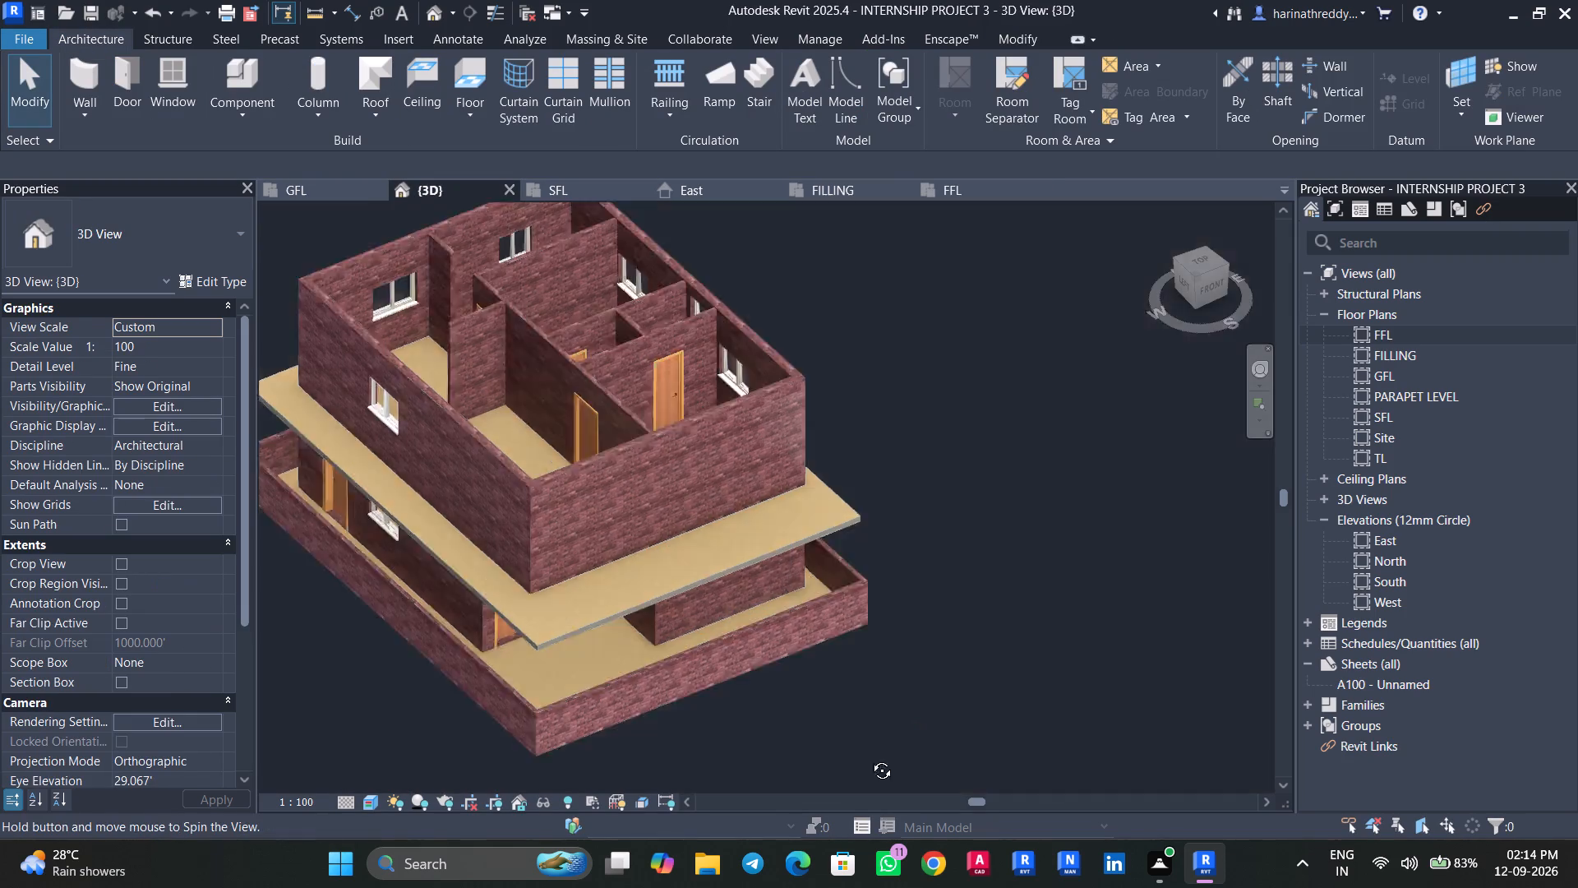
{"action": "middle_click_drag", "start_coordinate": [870, 758], "coordinate": [772, 887], "text": "shift"}
{"action": "middle_click_drag", "start_coordinate": [913, 505], "coordinate": [795, 672], "text": "shift"}
{"action": "middle_click_drag", "start_coordinate": [808, 284], "coordinate": [820, 142], "text": "shift"}
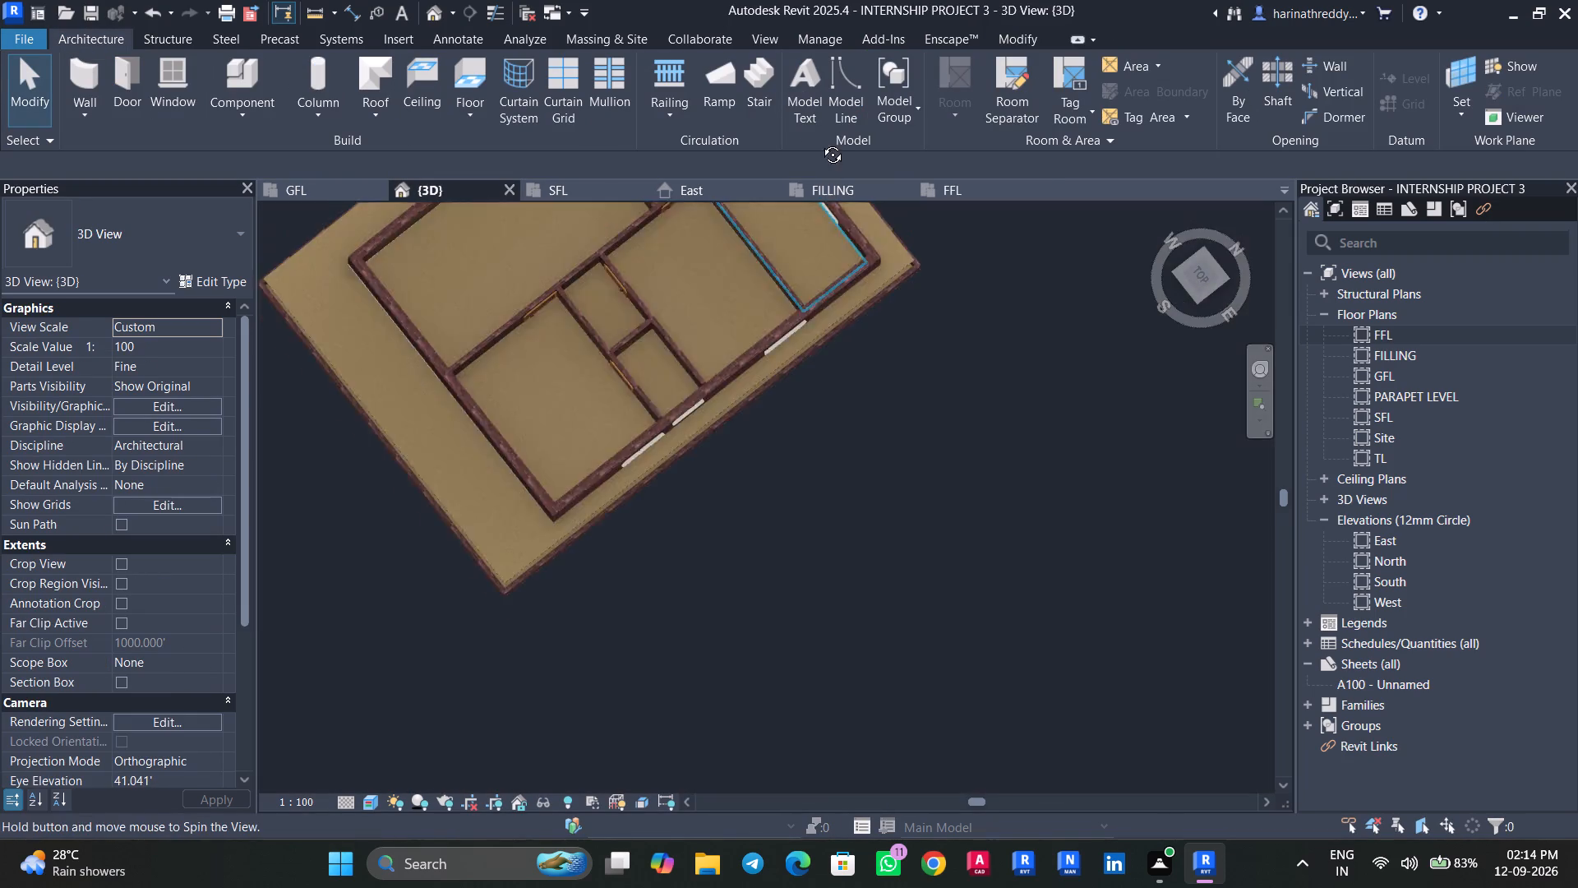
{"action": "middle_click_drag", "start_coordinate": [820, 142], "coordinate": [822, 119], "text": "shift"}
{"action": "scroll", "coordinate": [824, 132], "scroll_direction": "up", "scroll_amount": 1}
{"action": "middle_click_drag", "start_coordinate": [905, 498], "coordinate": [889, 709]}
{"action": "middle_click_drag", "start_coordinate": [884, 694], "coordinate": [1000, 372], "text": "shift"}
{"action": "middle_click_drag", "start_coordinate": [947, 528], "coordinate": [1134, 561], "text": "shift"}
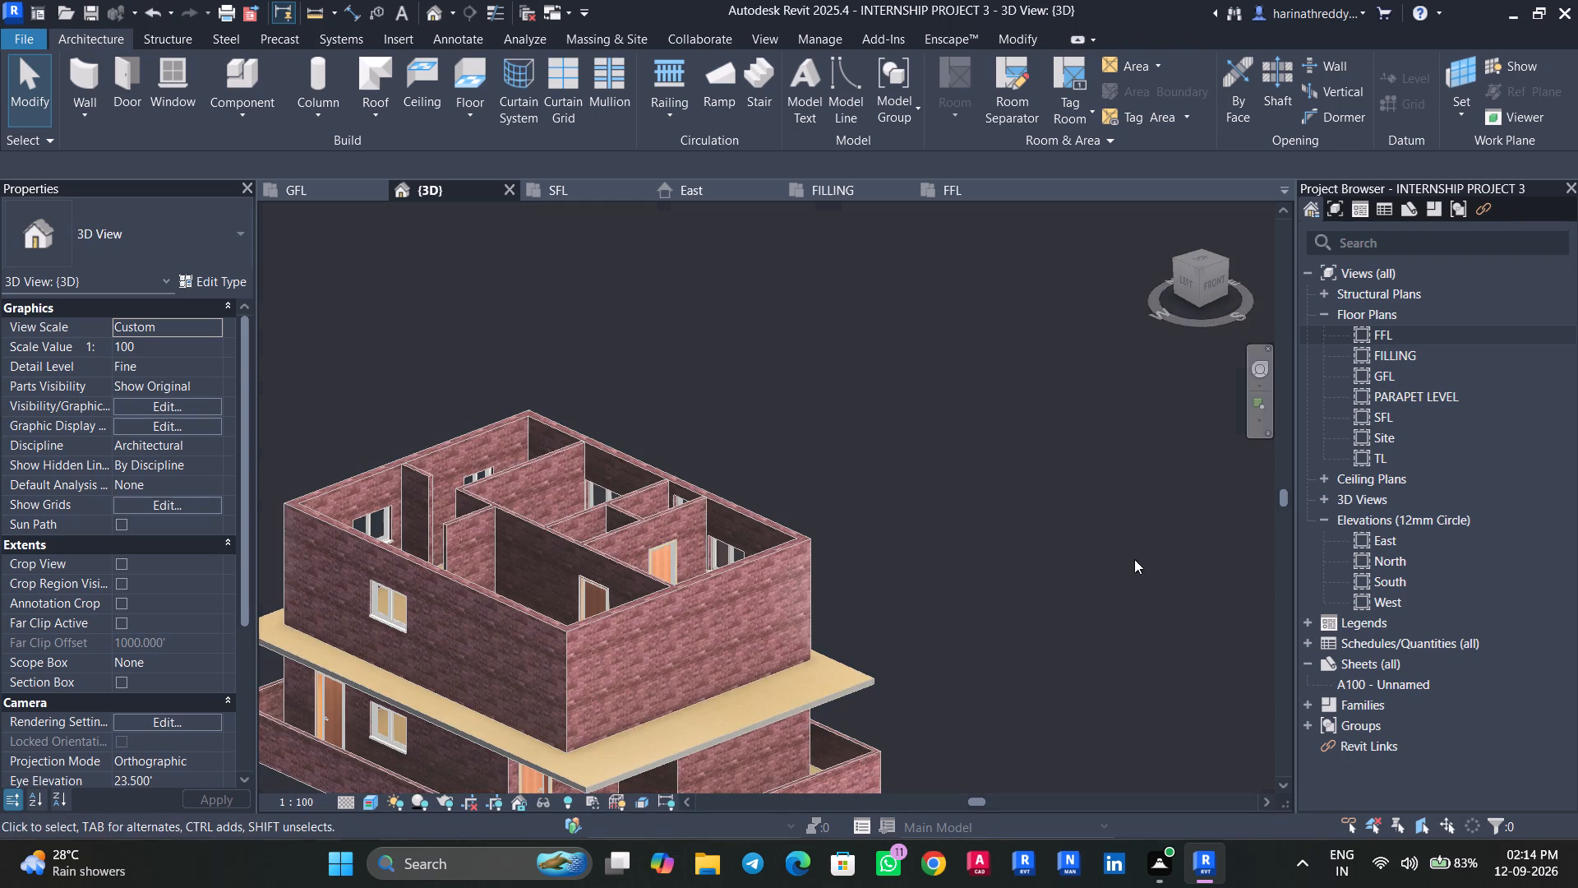
Copy the entire first storey from the FFL plan and paste it aligned to level SFL.
{"action": "left_click", "coordinate": [926, 189]}
{"action": "scroll", "coordinate": [944, 442], "scroll_direction": "down", "scroll_amount": 7}
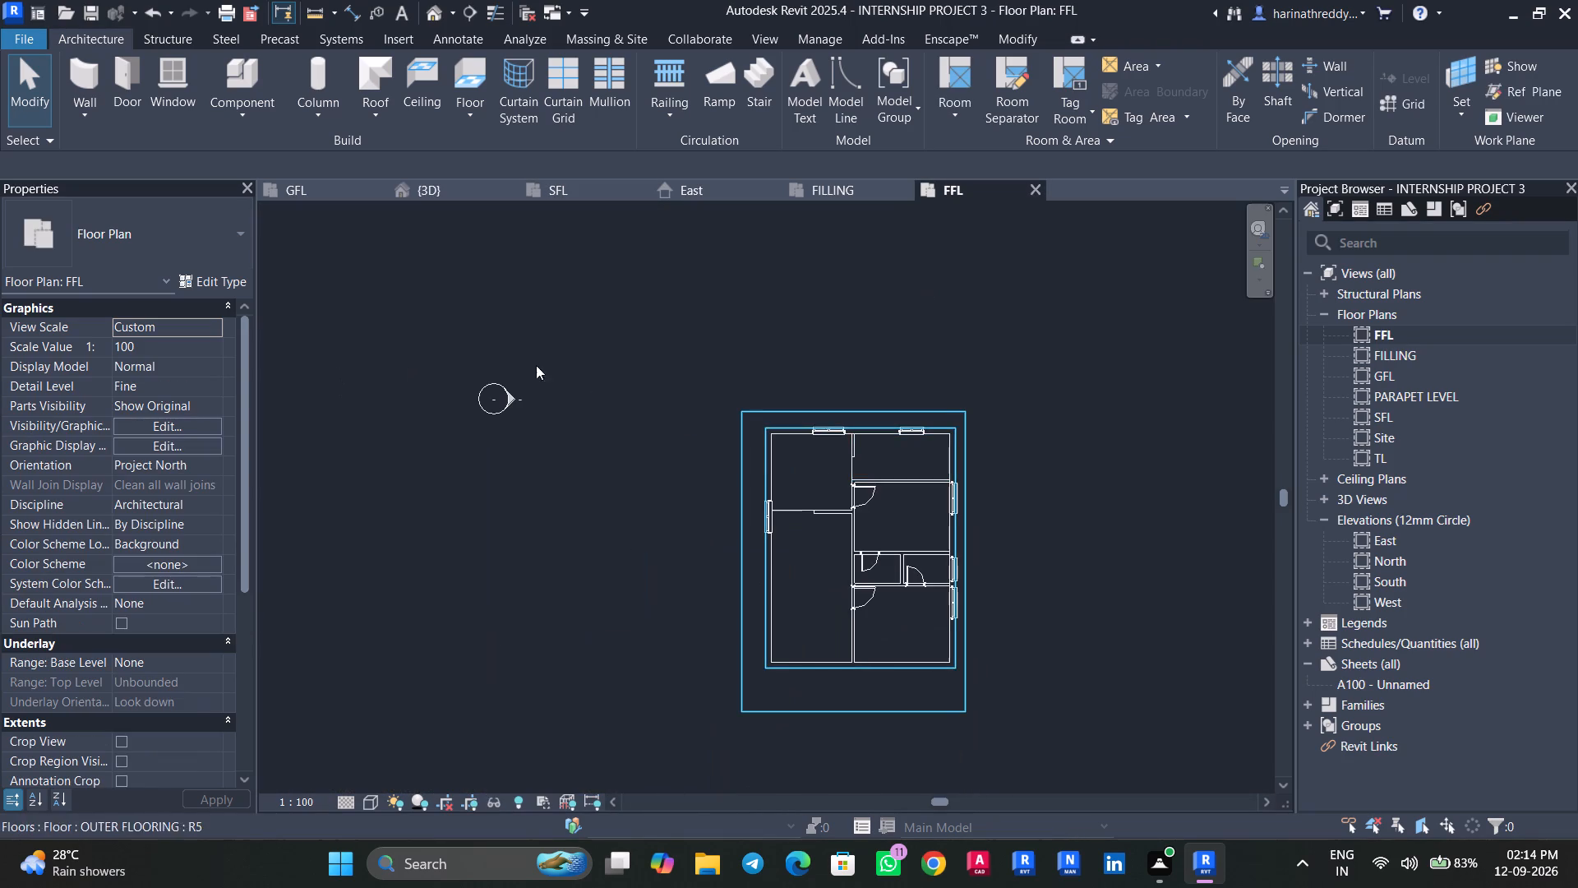
{"action": "left_click_drag", "start_coordinate": [691, 363], "coordinate": [1073, 794]}
{"action": "middle_click_drag", "start_coordinate": [1060, 756], "coordinate": [1020, 673]}
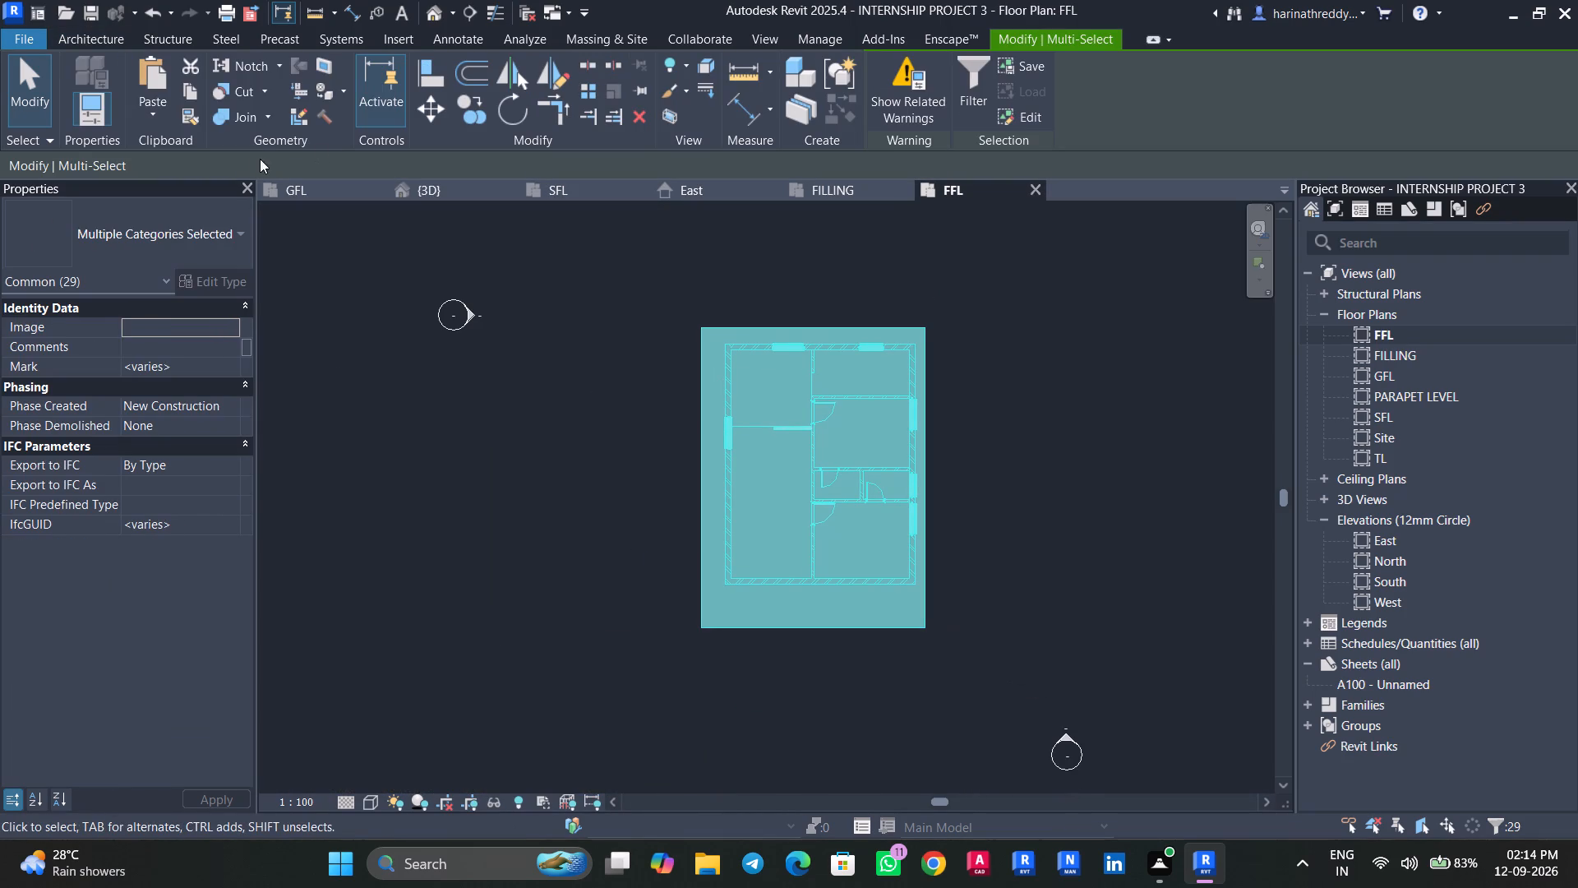
{"action": "left_click", "coordinate": [190, 94]}
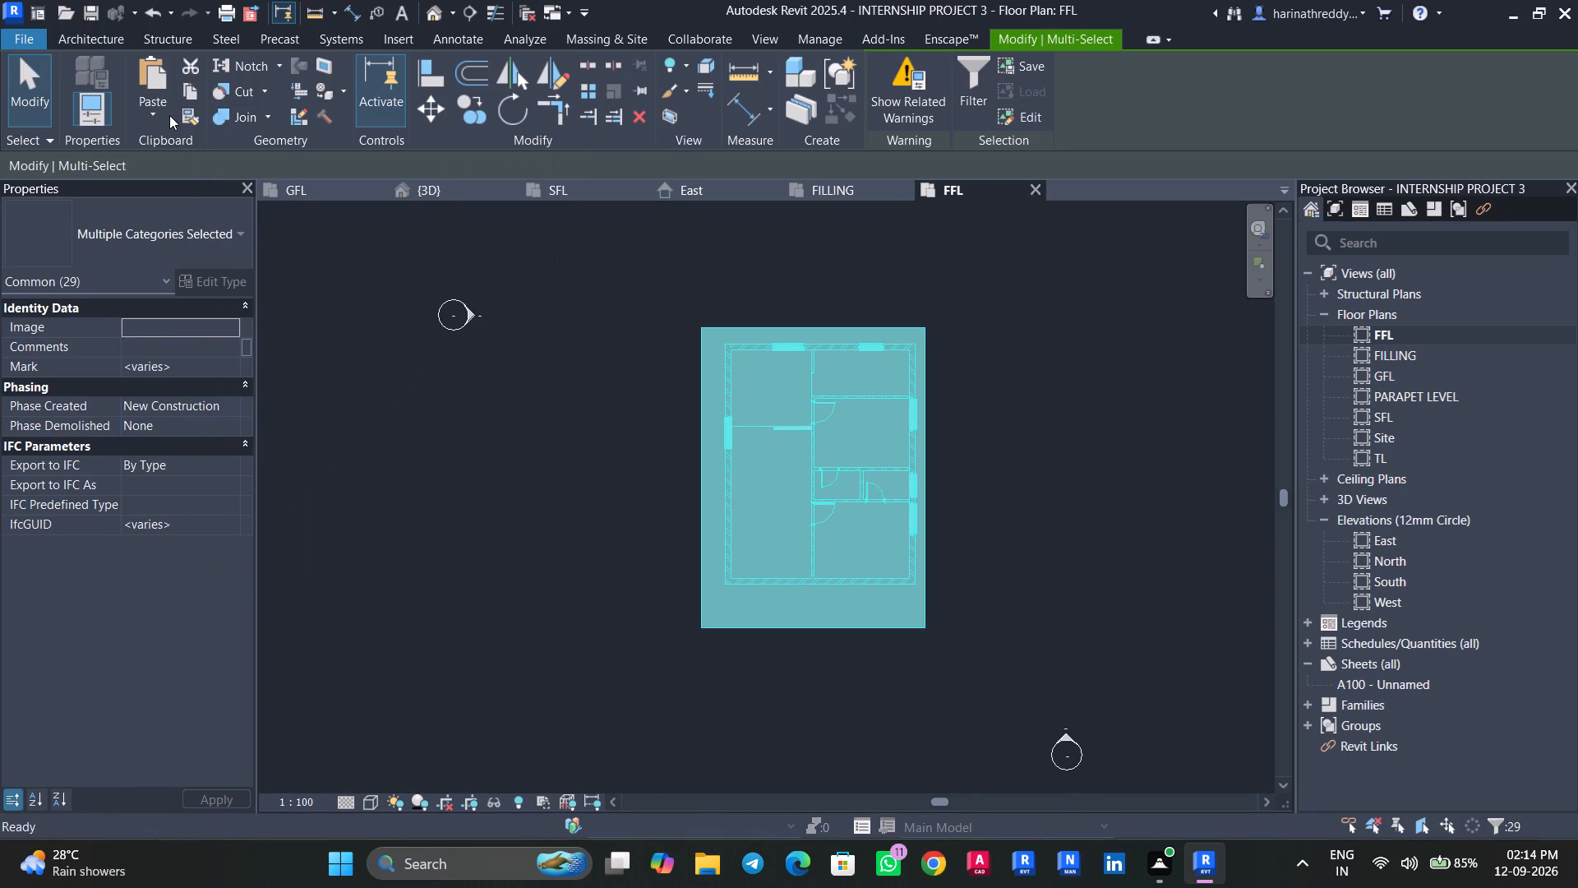
{"action": "left_click", "coordinate": [169, 115]}
{"action": "left_click", "coordinate": [193, 184]}
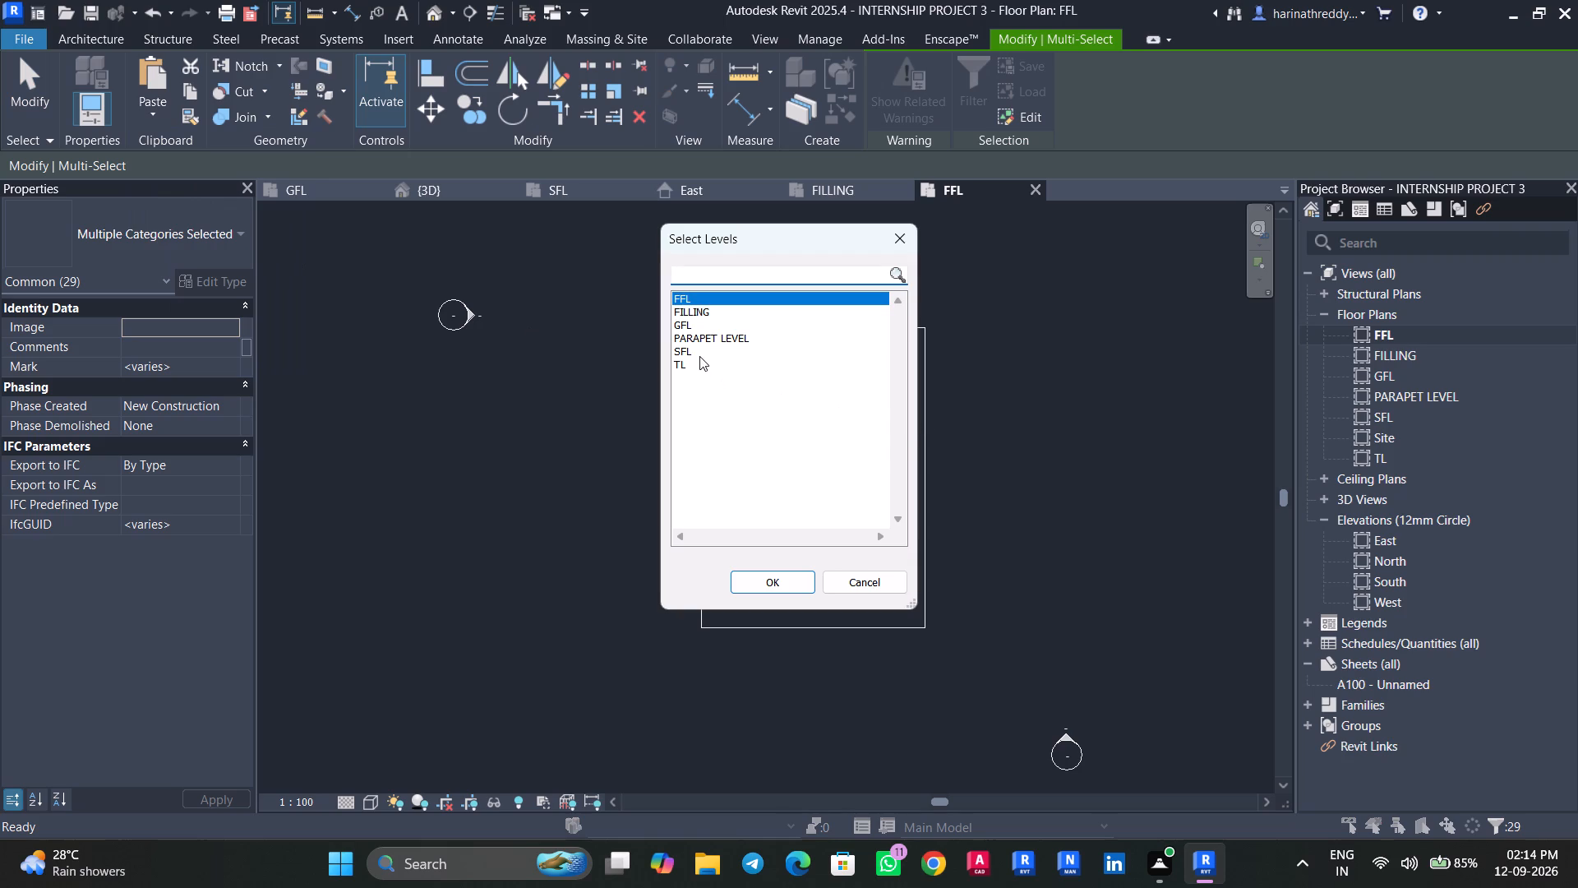
{"action": "left_click", "coordinate": [697, 349]}
{"action": "left_click", "coordinate": [773, 580]}
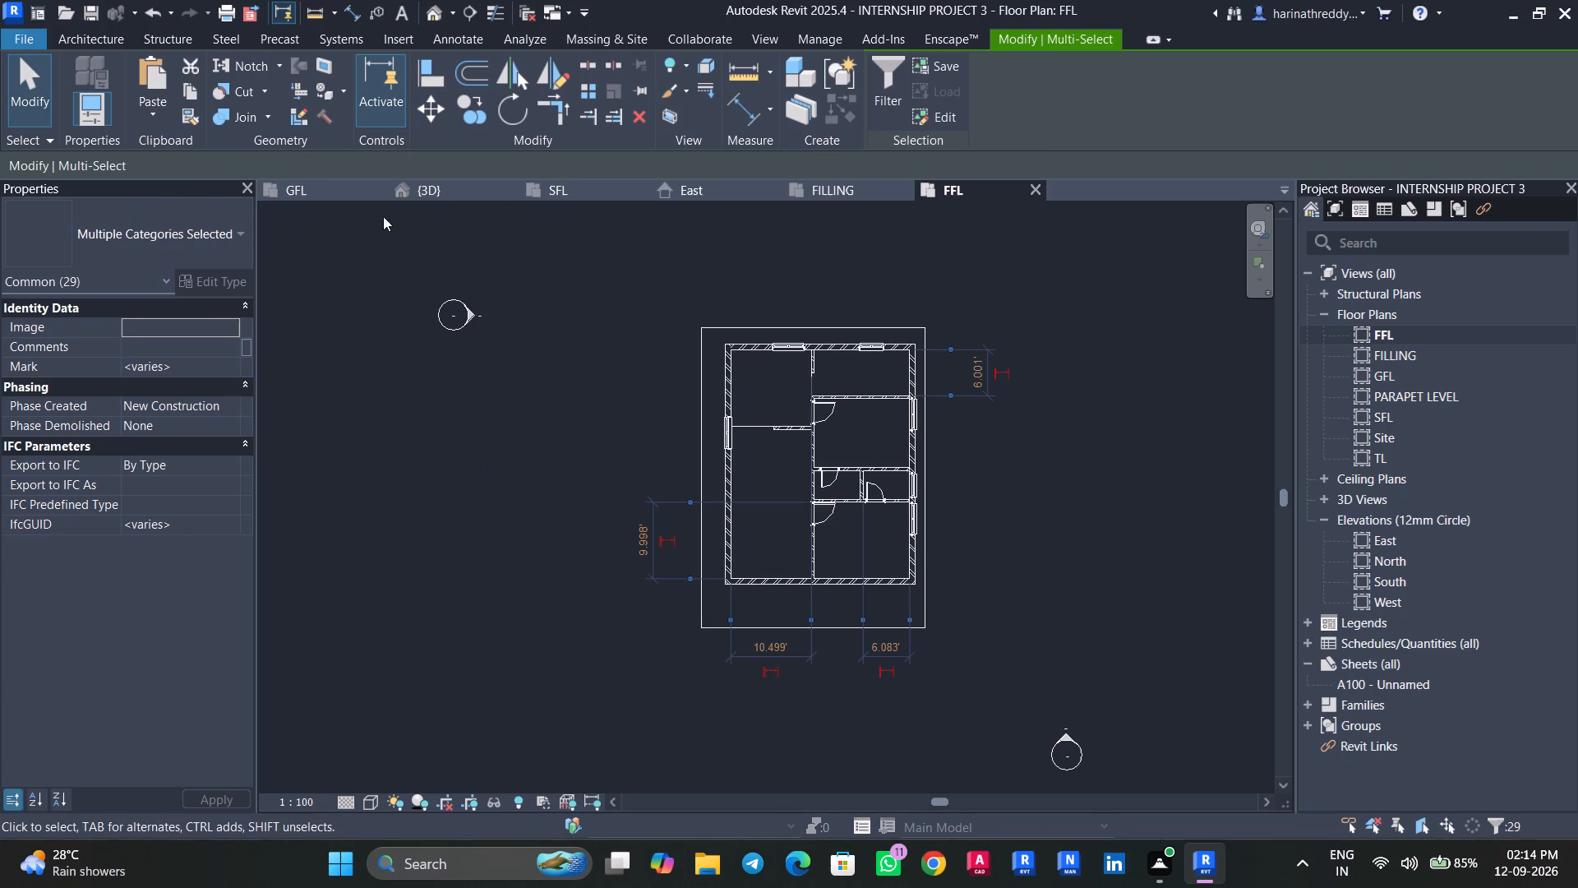
{"action": "key", "text": "Escape"}
Turn on the section box in the 3D view and pull its long side face inward to cut through all storeys.
{"action": "left_click", "coordinate": [441, 188]}
{"action": "middle_click_drag", "start_coordinate": [1042, 667], "coordinate": [974, 815], "text": "shift"}
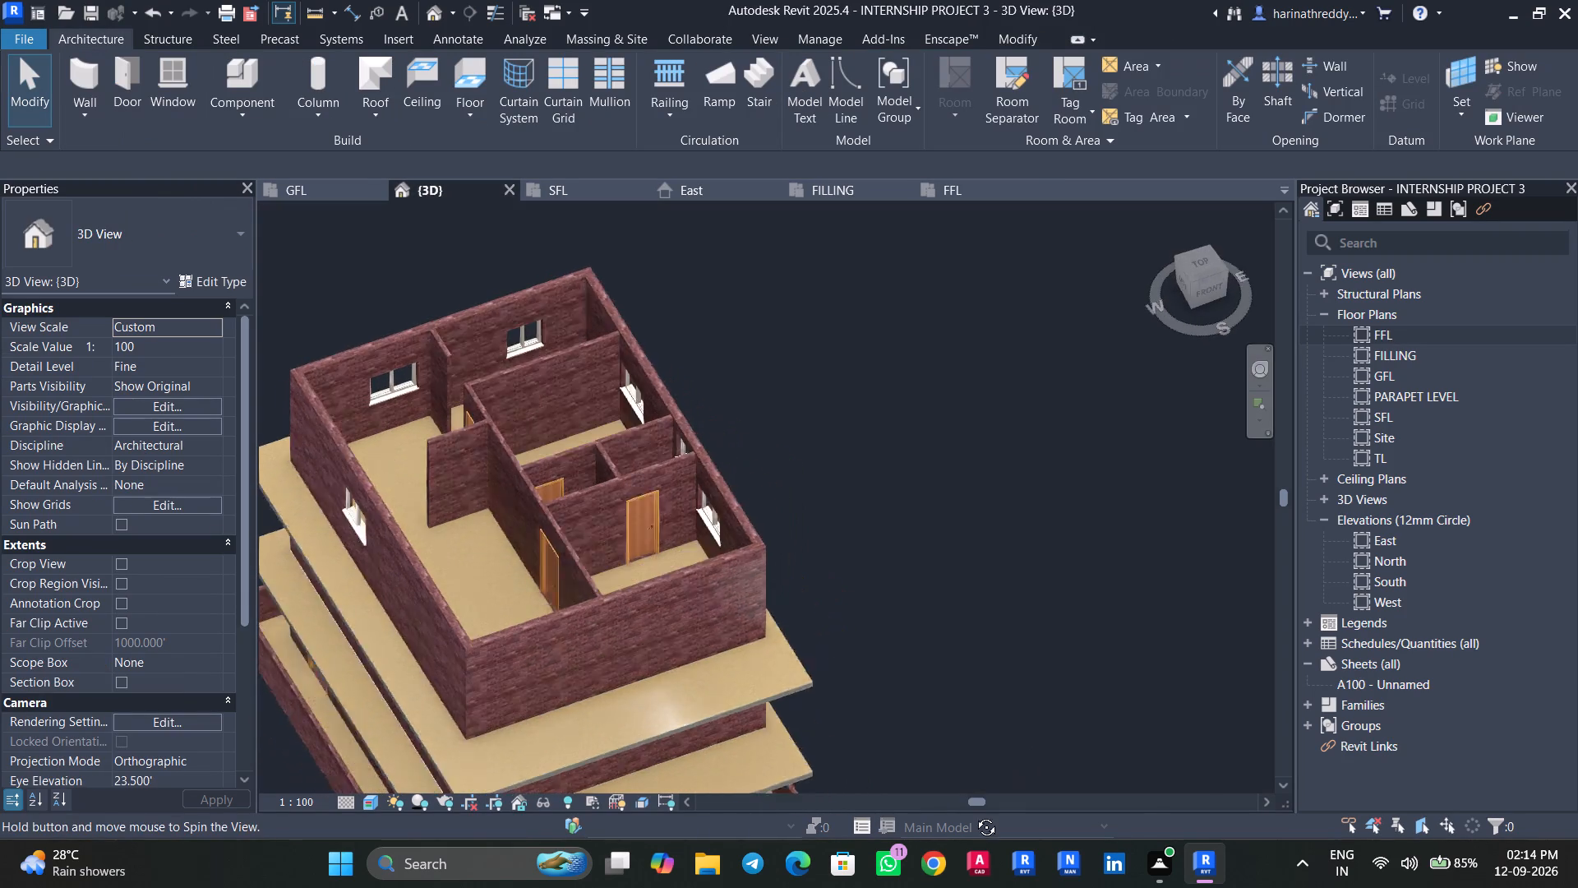
{"action": "middle_click_drag", "start_coordinate": [974, 815], "coordinate": [972, 827], "text": "shift"}
{"action": "middle_click_drag", "start_coordinate": [968, 741], "coordinate": [1087, 527], "text": "shift"}
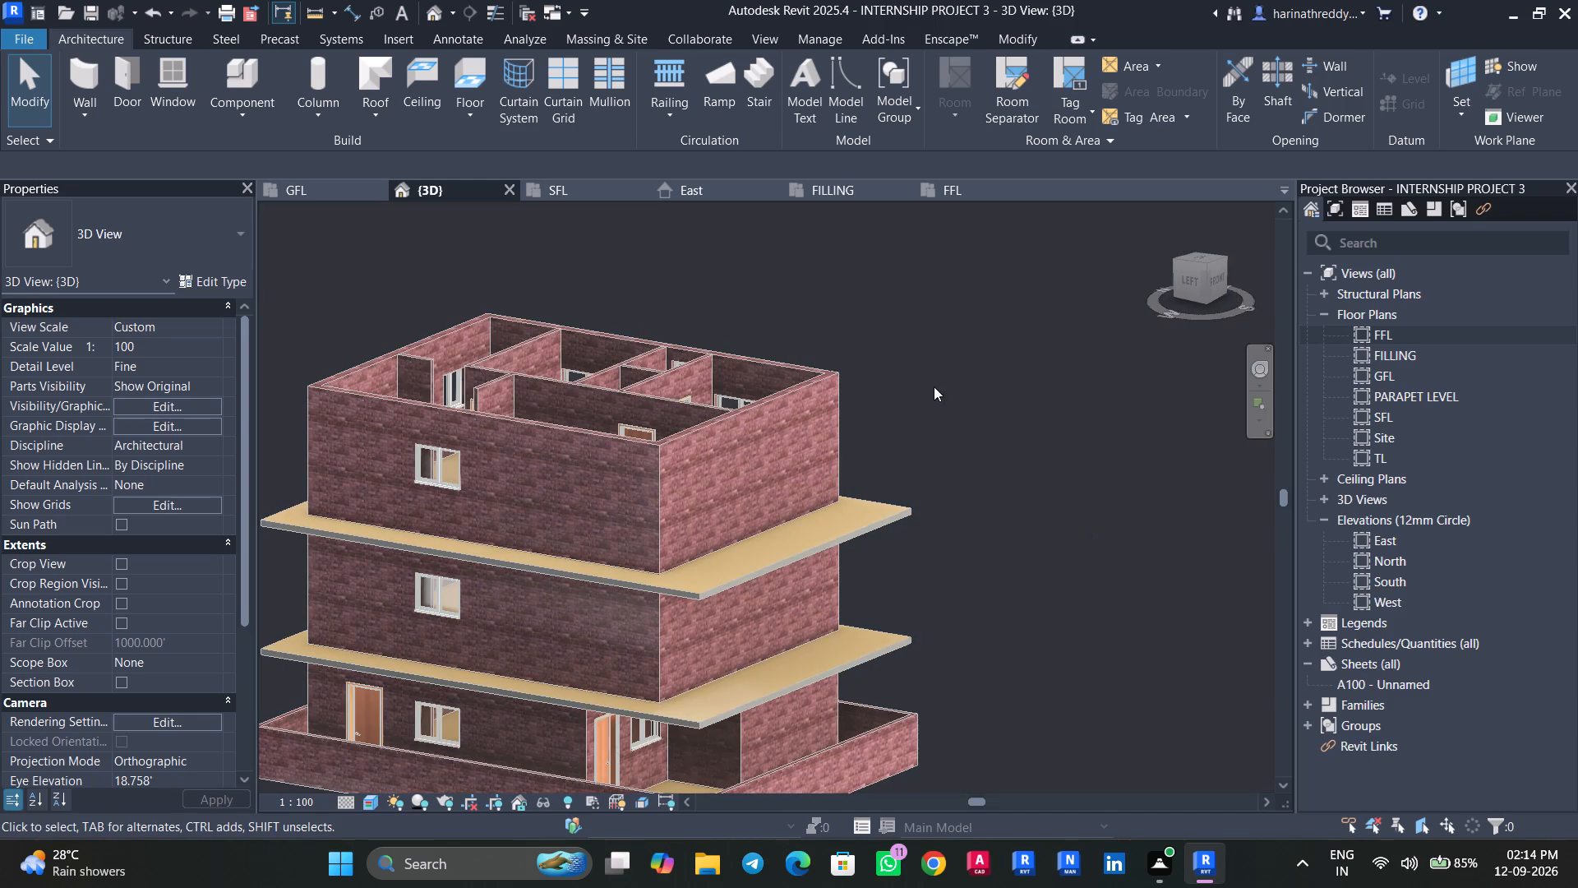
{"action": "middle_click_drag", "start_coordinate": [1065, 514], "coordinate": [1084, 504], "text": "shift"}
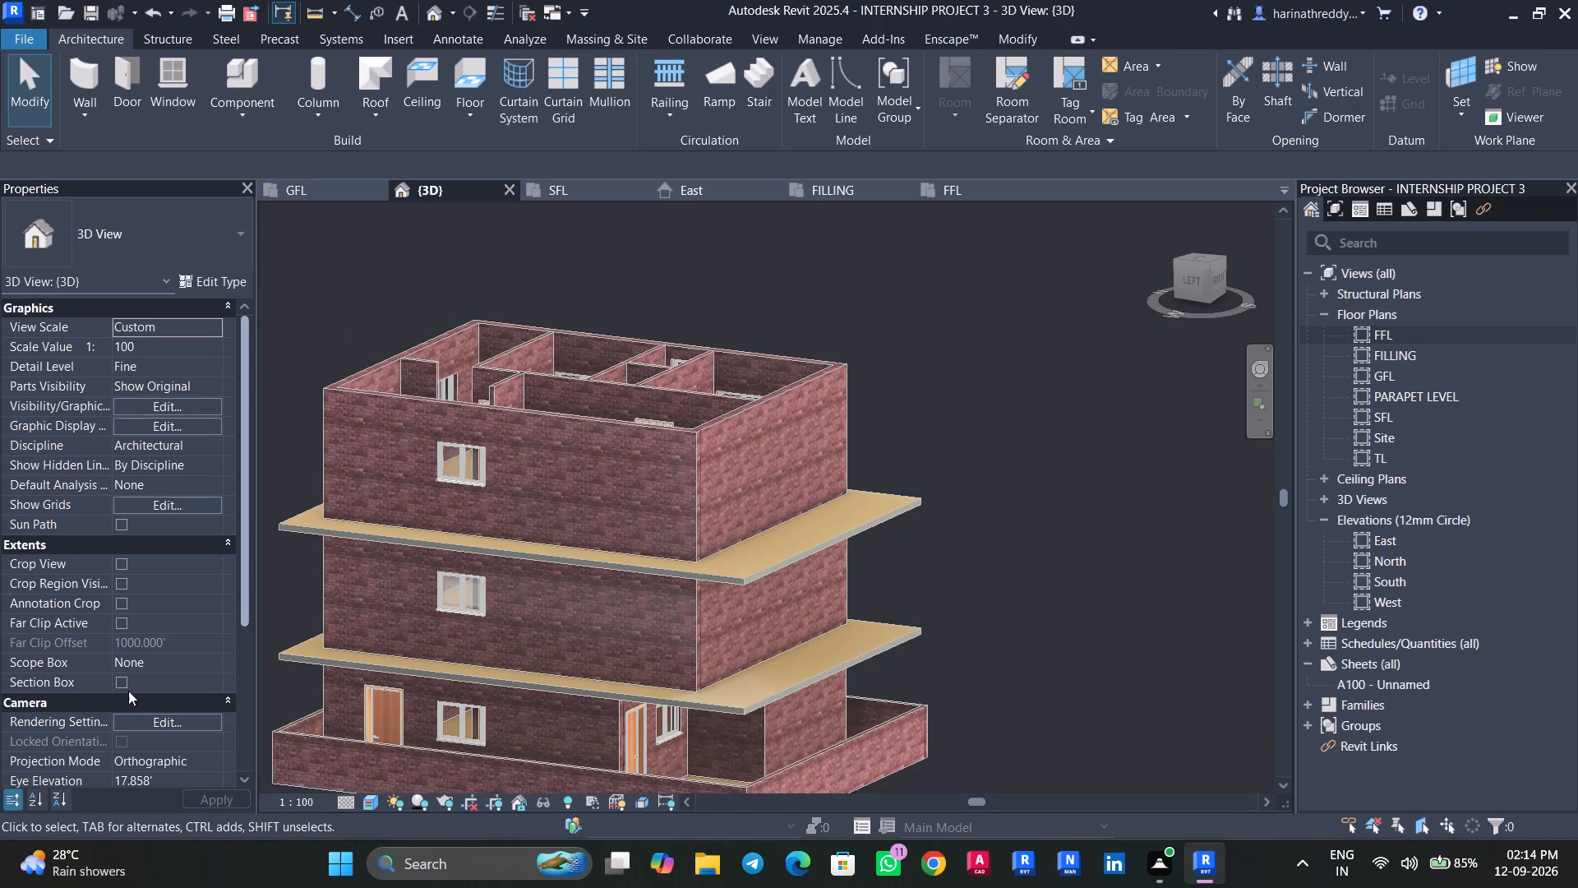
{"action": "left_click", "coordinate": [119, 681]}
{"action": "left_click", "coordinate": [538, 417]}
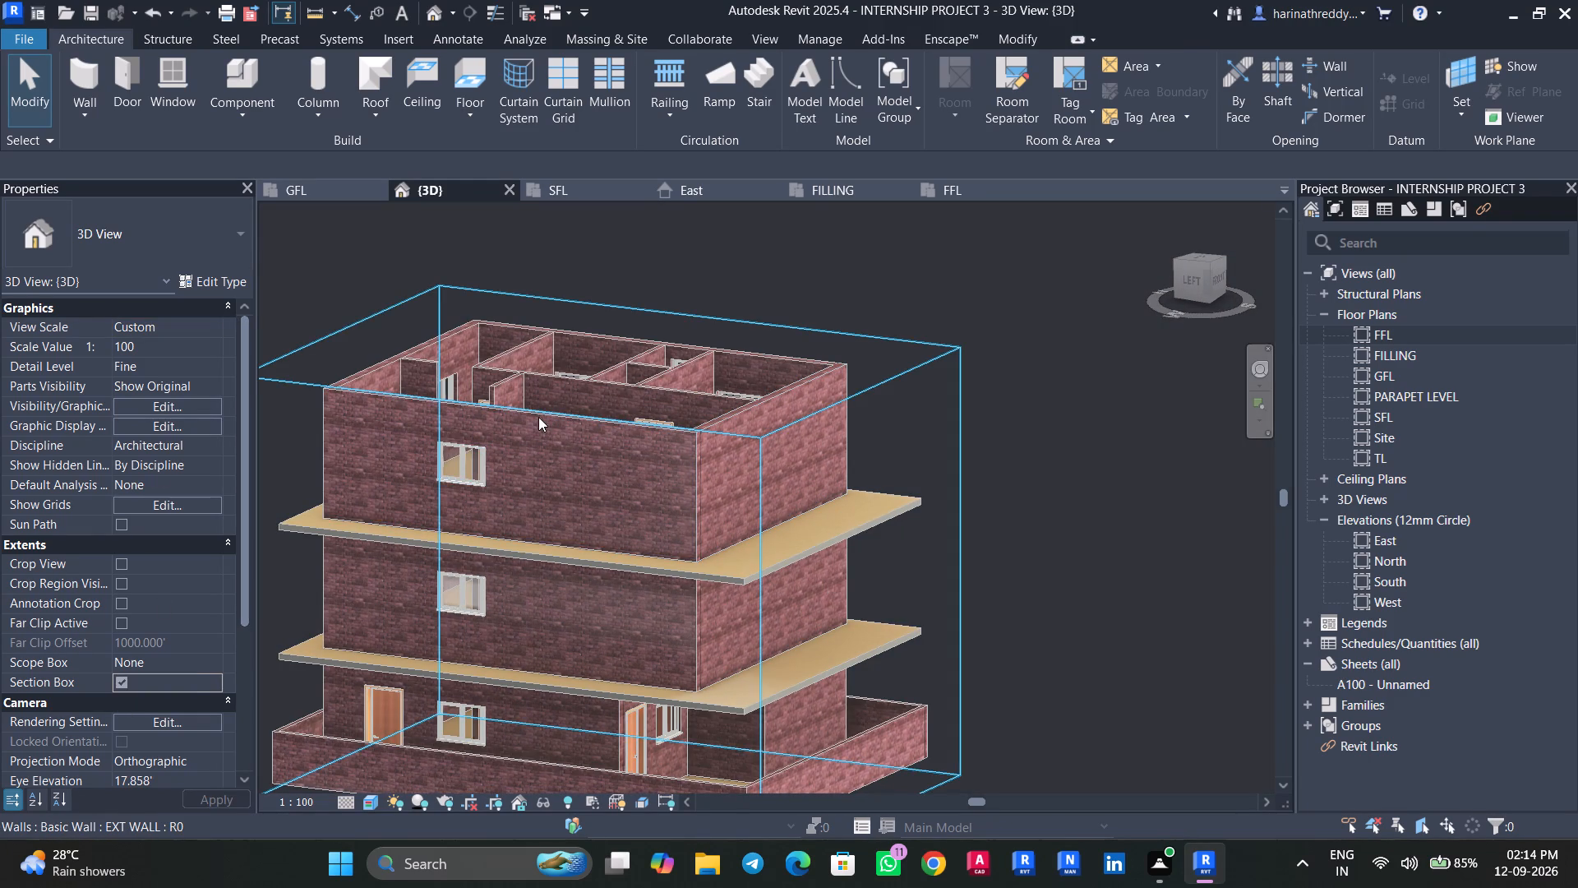
{"action": "left_click_drag", "start_coordinate": [506, 608], "coordinate": [614, 539]}
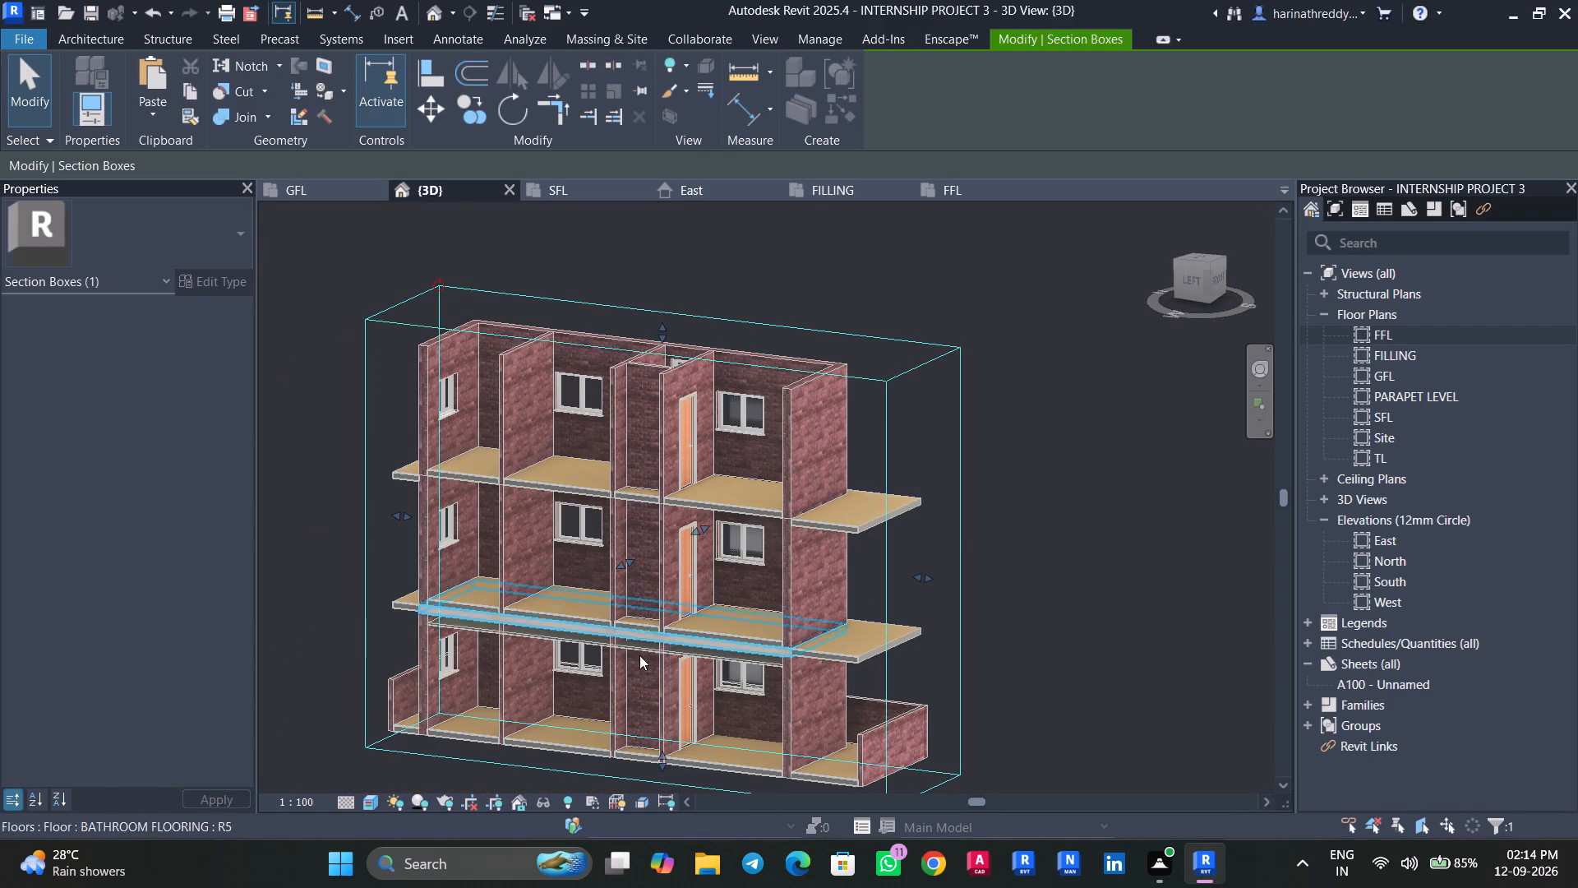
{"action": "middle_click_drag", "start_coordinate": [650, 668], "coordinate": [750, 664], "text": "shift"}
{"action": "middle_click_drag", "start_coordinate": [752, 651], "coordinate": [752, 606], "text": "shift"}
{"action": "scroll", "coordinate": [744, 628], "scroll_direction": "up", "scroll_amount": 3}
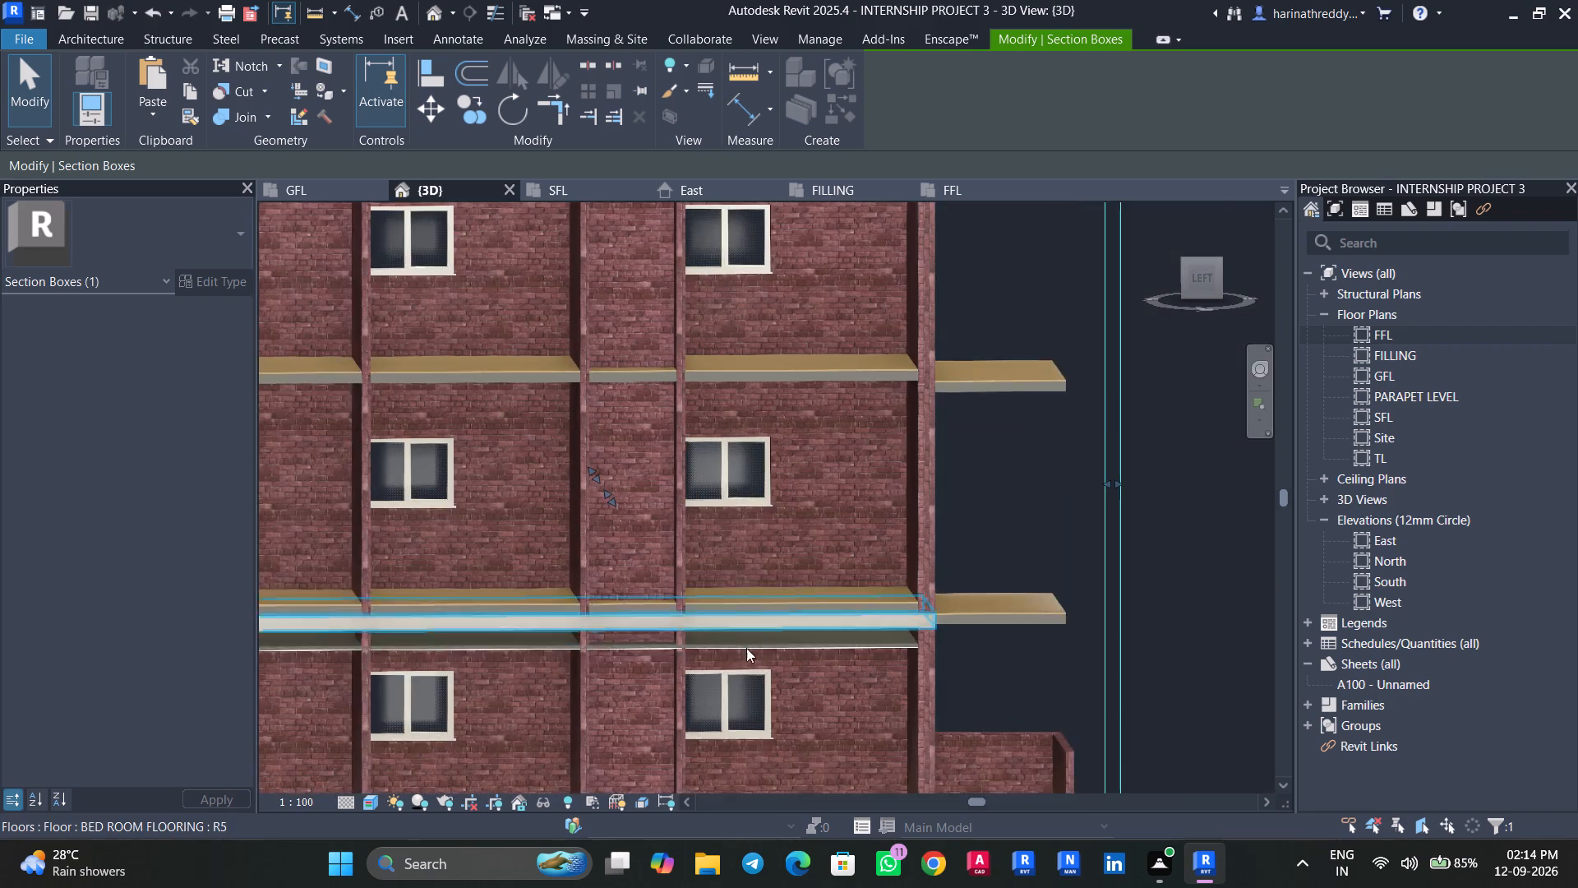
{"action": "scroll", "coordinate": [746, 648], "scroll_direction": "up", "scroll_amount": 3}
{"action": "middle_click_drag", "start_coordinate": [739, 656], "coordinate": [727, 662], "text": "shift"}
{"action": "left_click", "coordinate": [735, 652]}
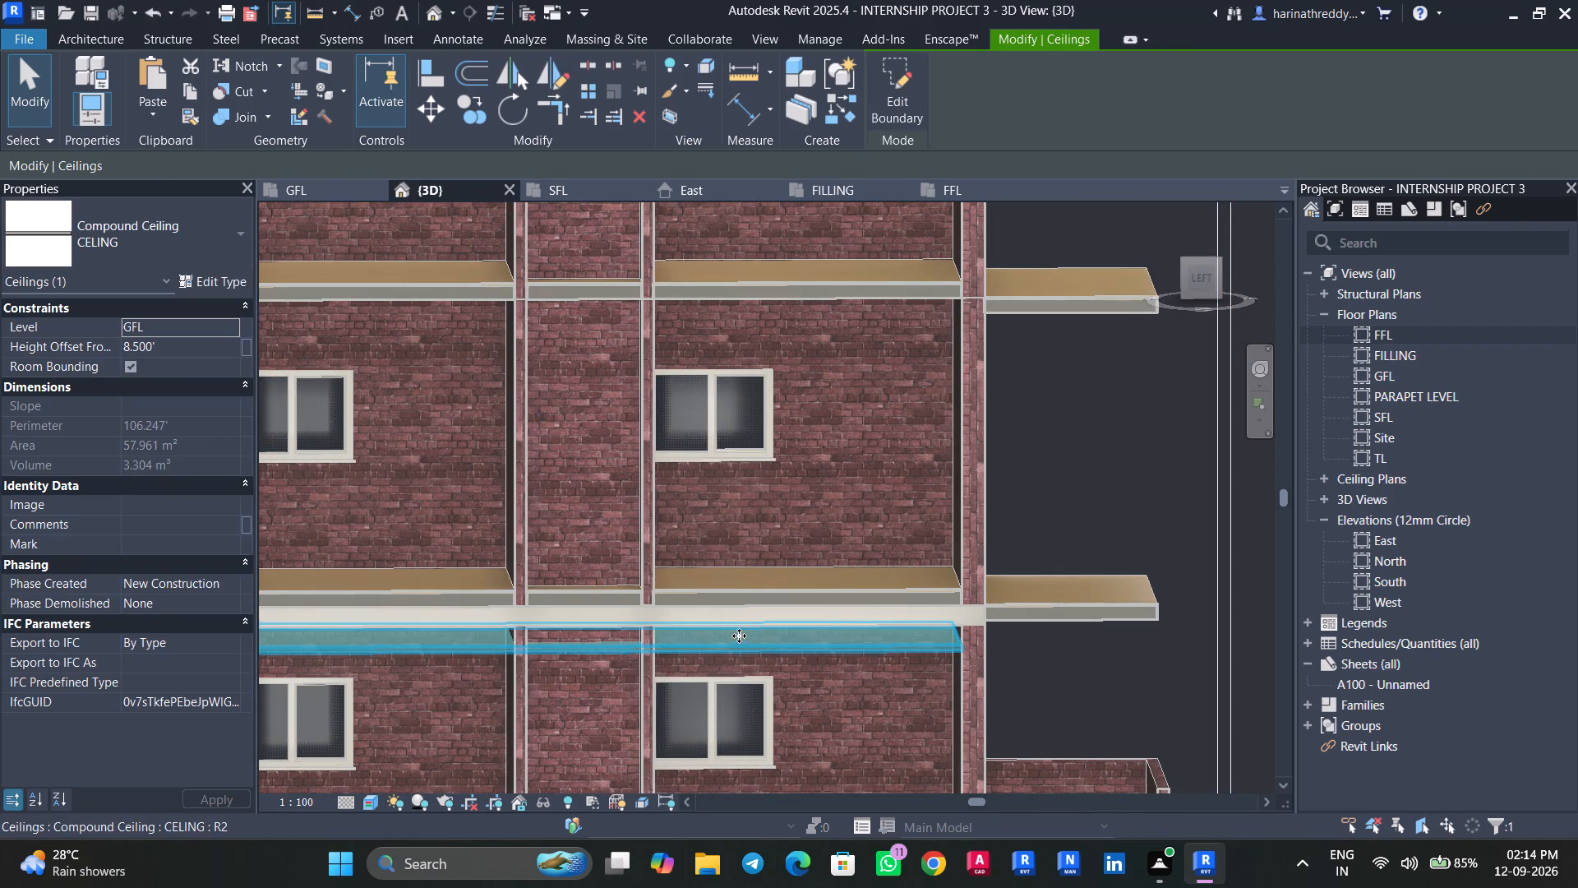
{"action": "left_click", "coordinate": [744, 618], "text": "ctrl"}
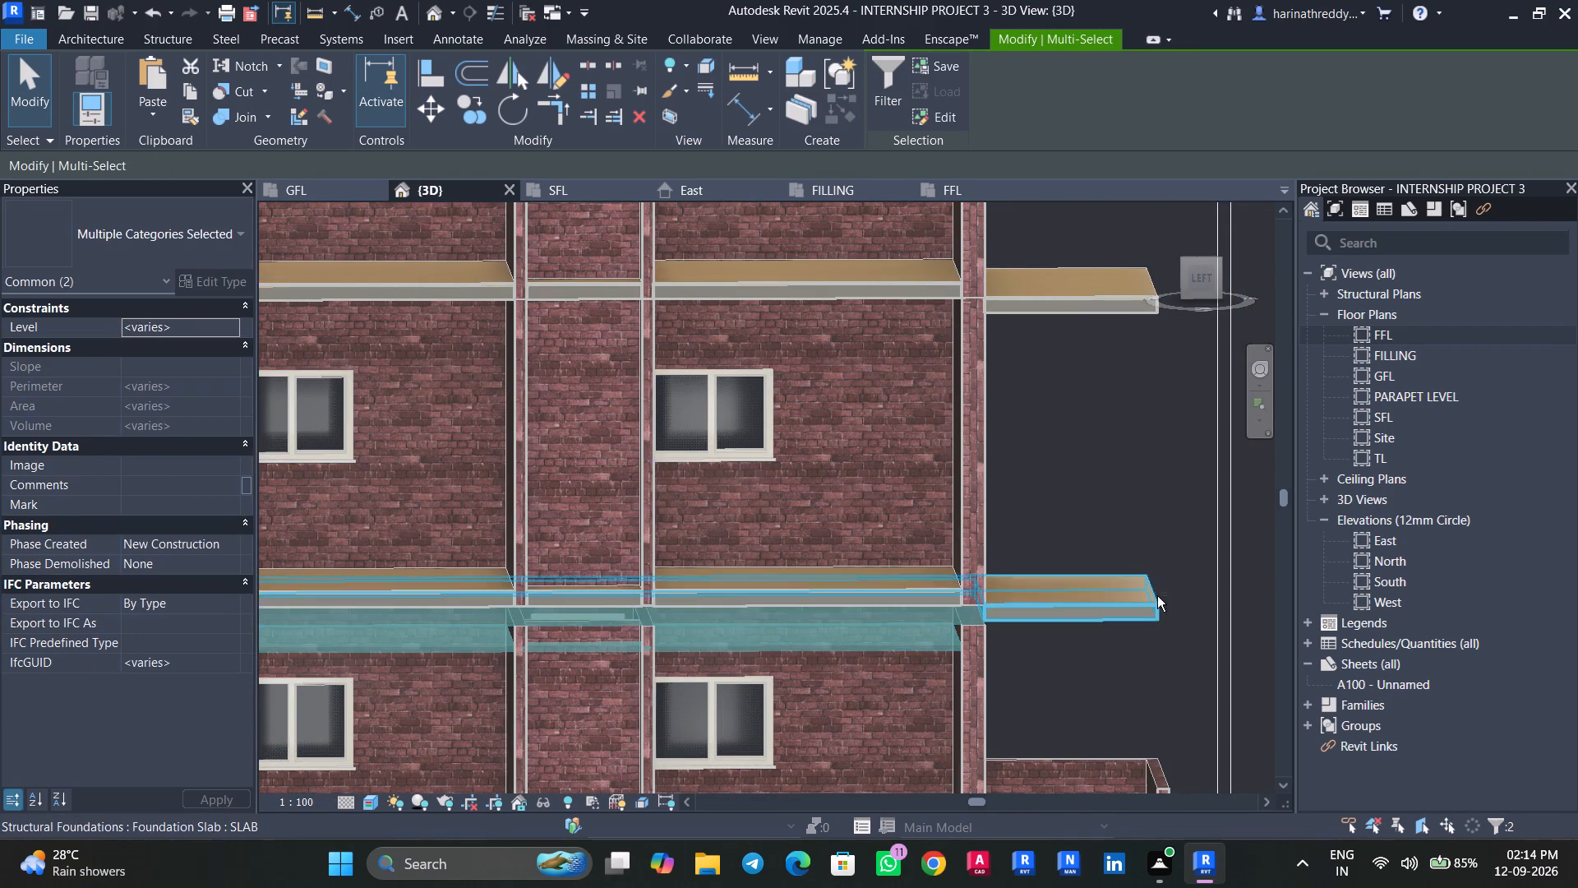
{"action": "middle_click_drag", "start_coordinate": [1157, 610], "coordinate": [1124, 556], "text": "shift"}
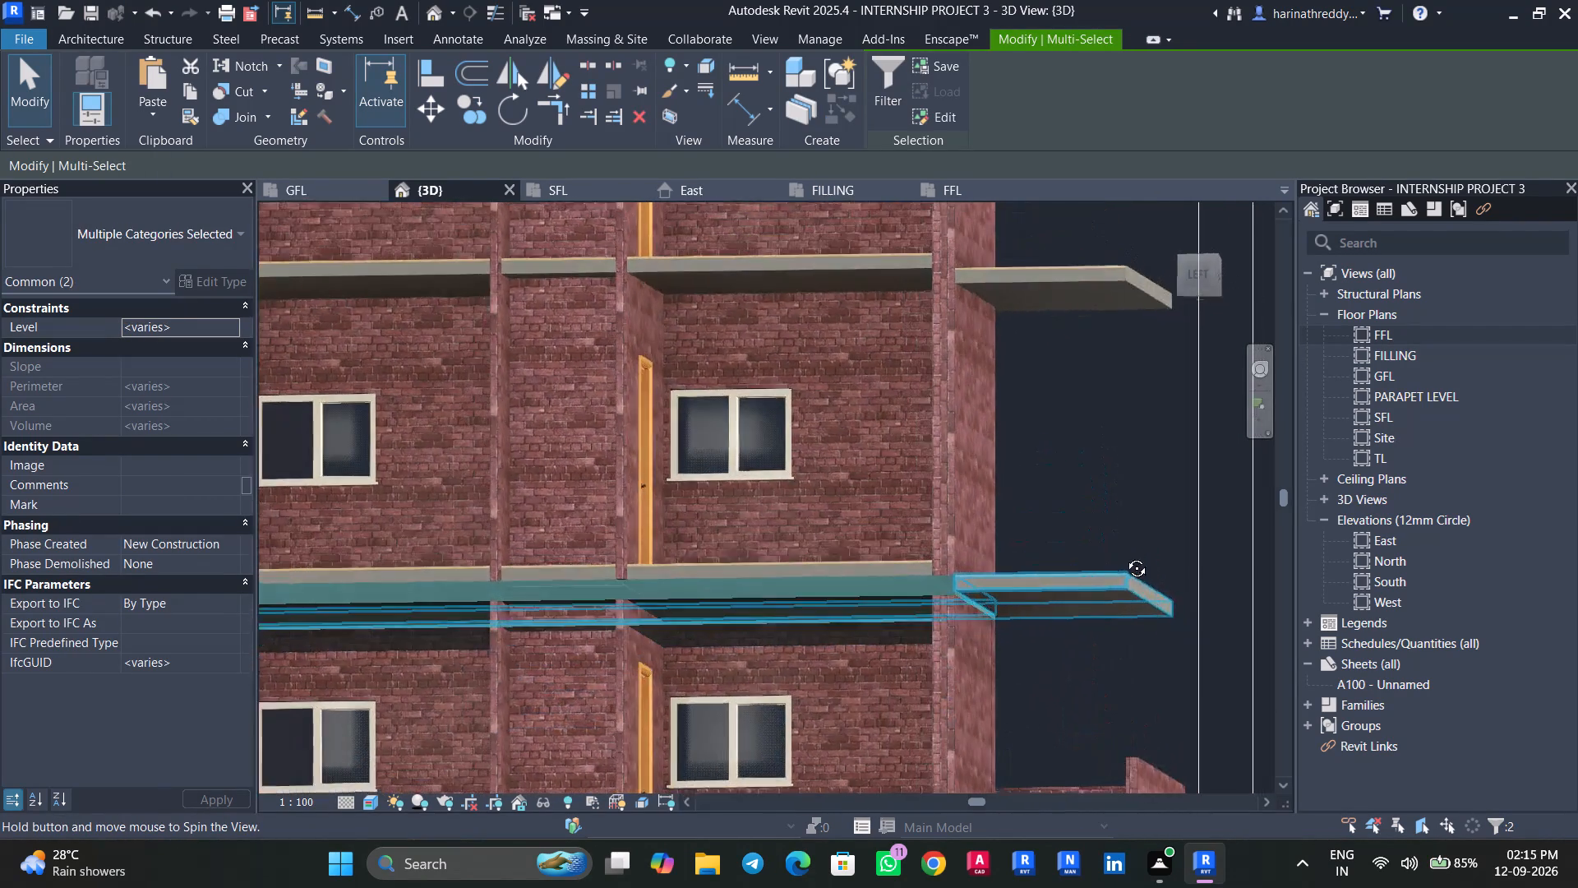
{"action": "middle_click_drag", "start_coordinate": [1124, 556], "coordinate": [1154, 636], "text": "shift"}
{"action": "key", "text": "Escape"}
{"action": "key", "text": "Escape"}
Select the FFL foundation slab and the ceiling below it, and try to paste them aligned to level SFL.
{"action": "middle_click_drag", "start_coordinate": [823, 704], "coordinate": [826, 670], "text": "shift"}
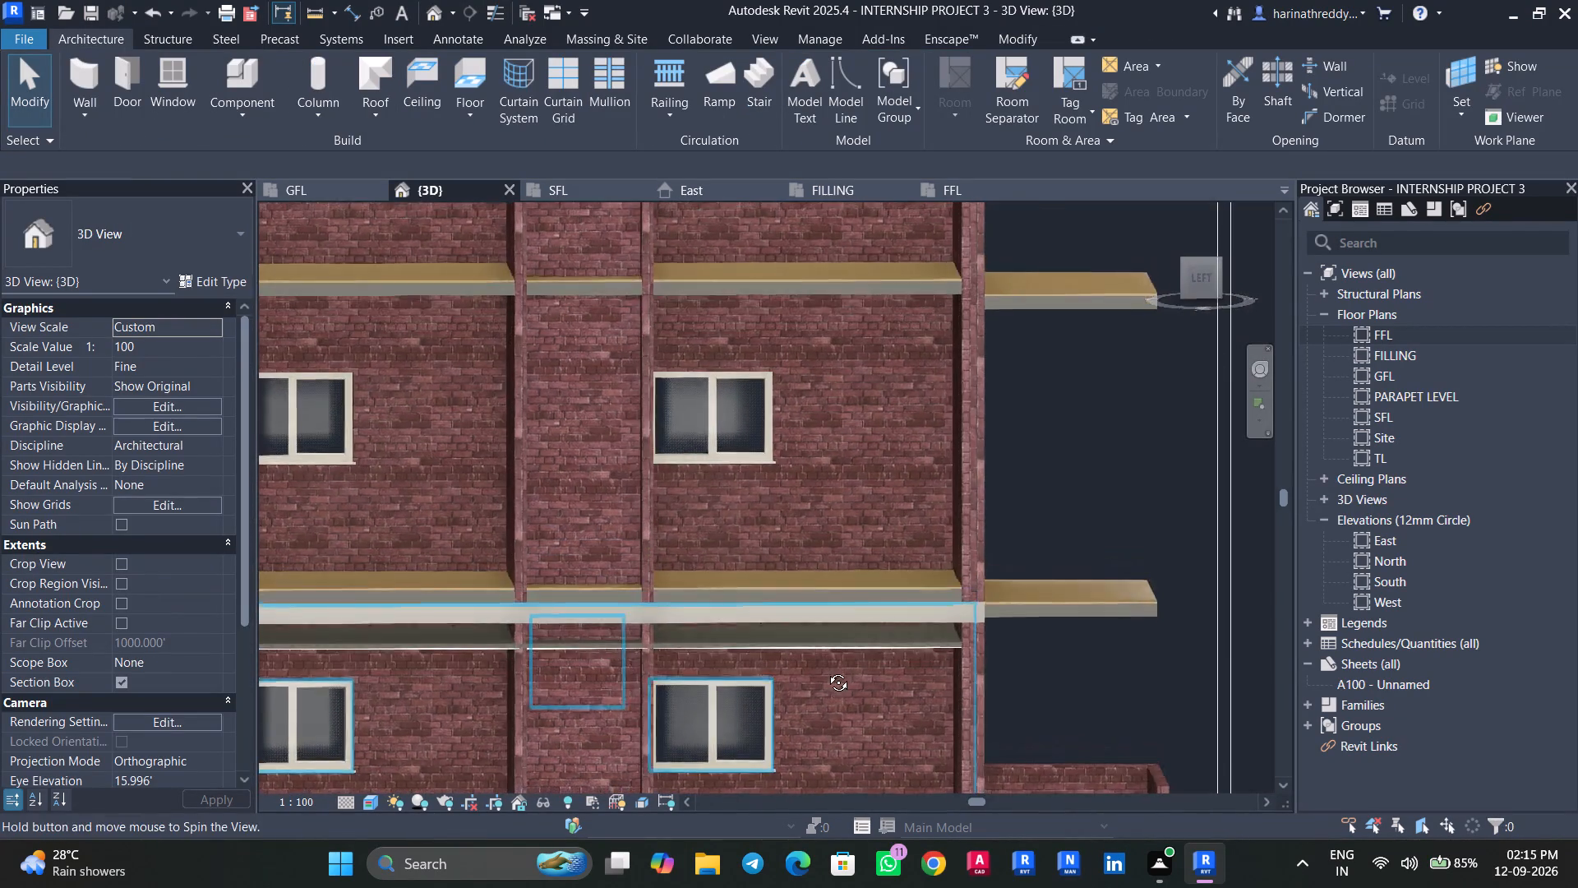
{"action": "middle_click_drag", "start_coordinate": [826, 670], "coordinate": [830, 663], "text": "shift"}
{"action": "scroll", "coordinate": [833, 631], "scroll_direction": "up", "scroll_amount": 8}
{"action": "left_click", "coordinate": [848, 545]}
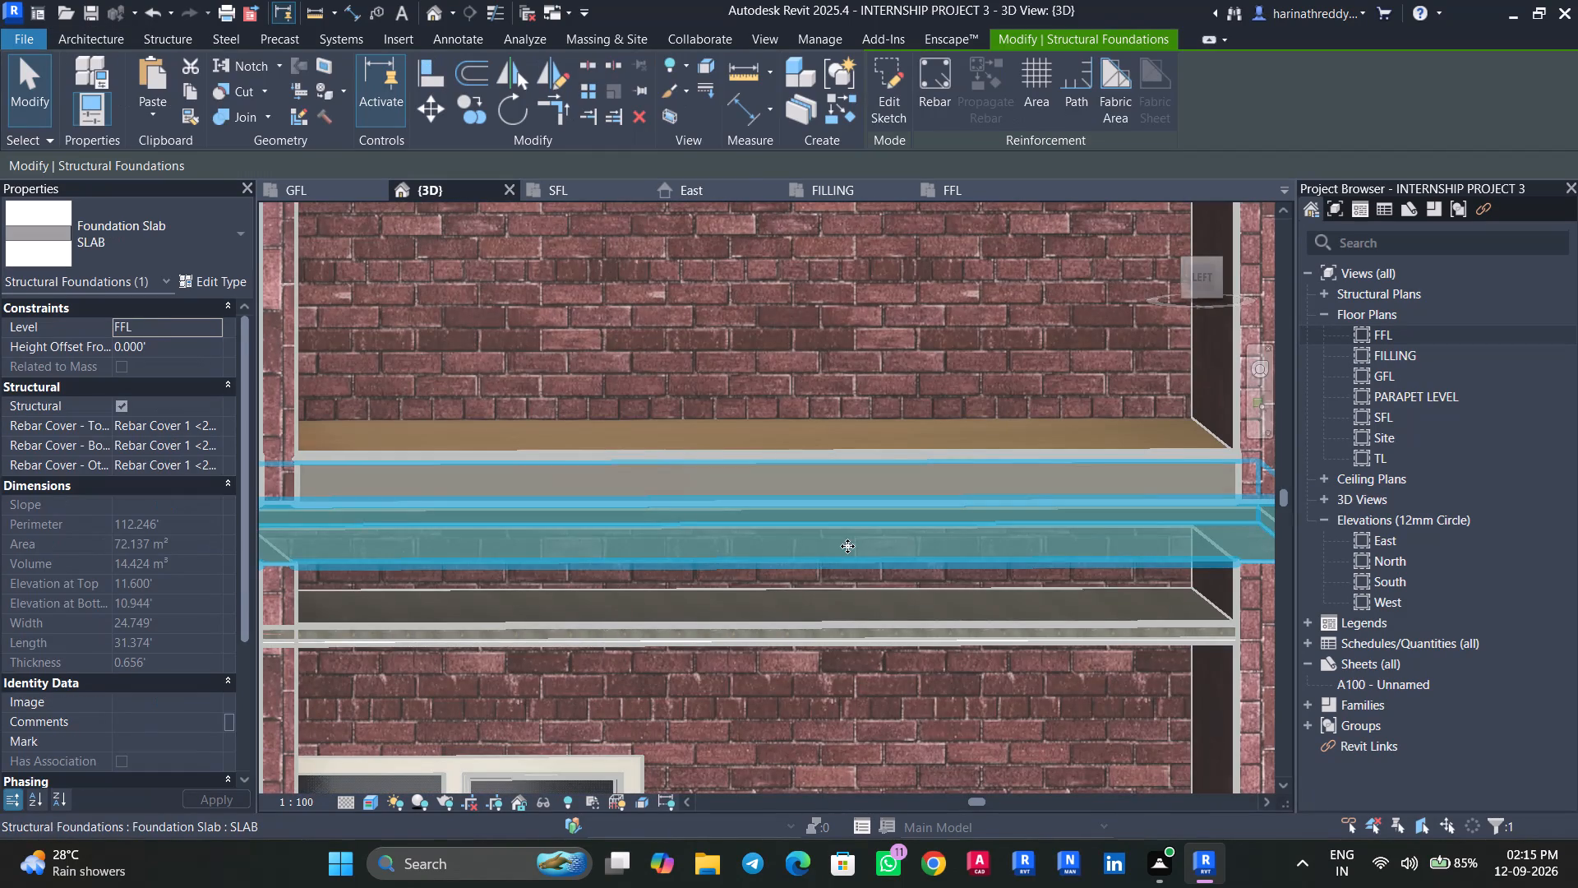
{"action": "scroll", "coordinate": [847, 546], "scroll_direction": "down", "scroll_amount": 1}
{"action": "left_click", "coordinate": [857, 637], "text": "ctrl"}
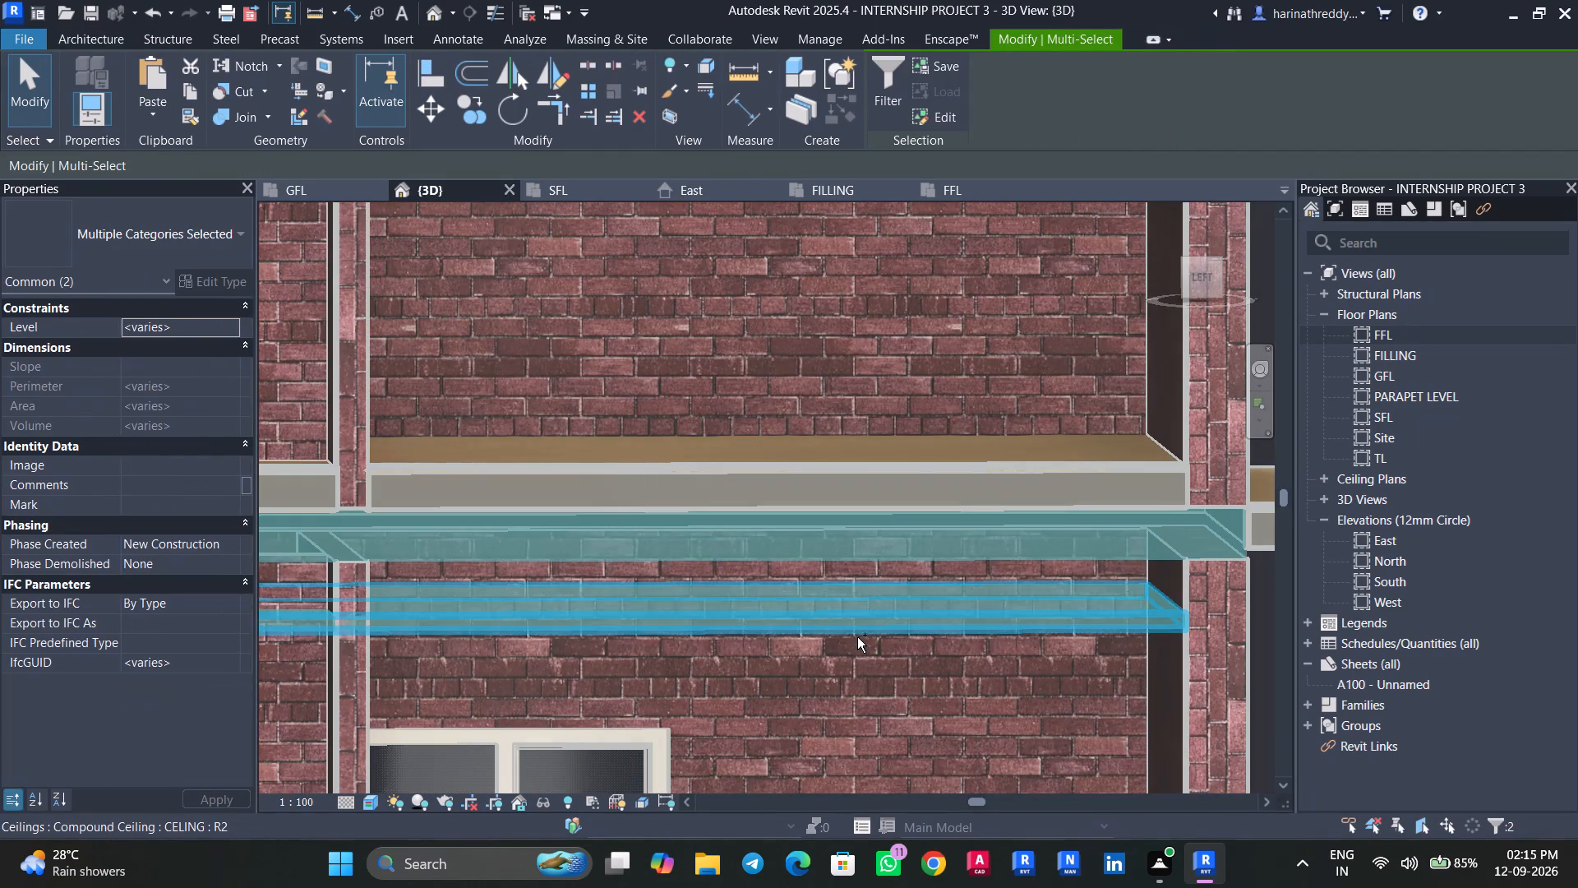
{"action": "scroll", "coordinate": [857, 636], "scroll_direction": "down", "scroll_amount": 11}
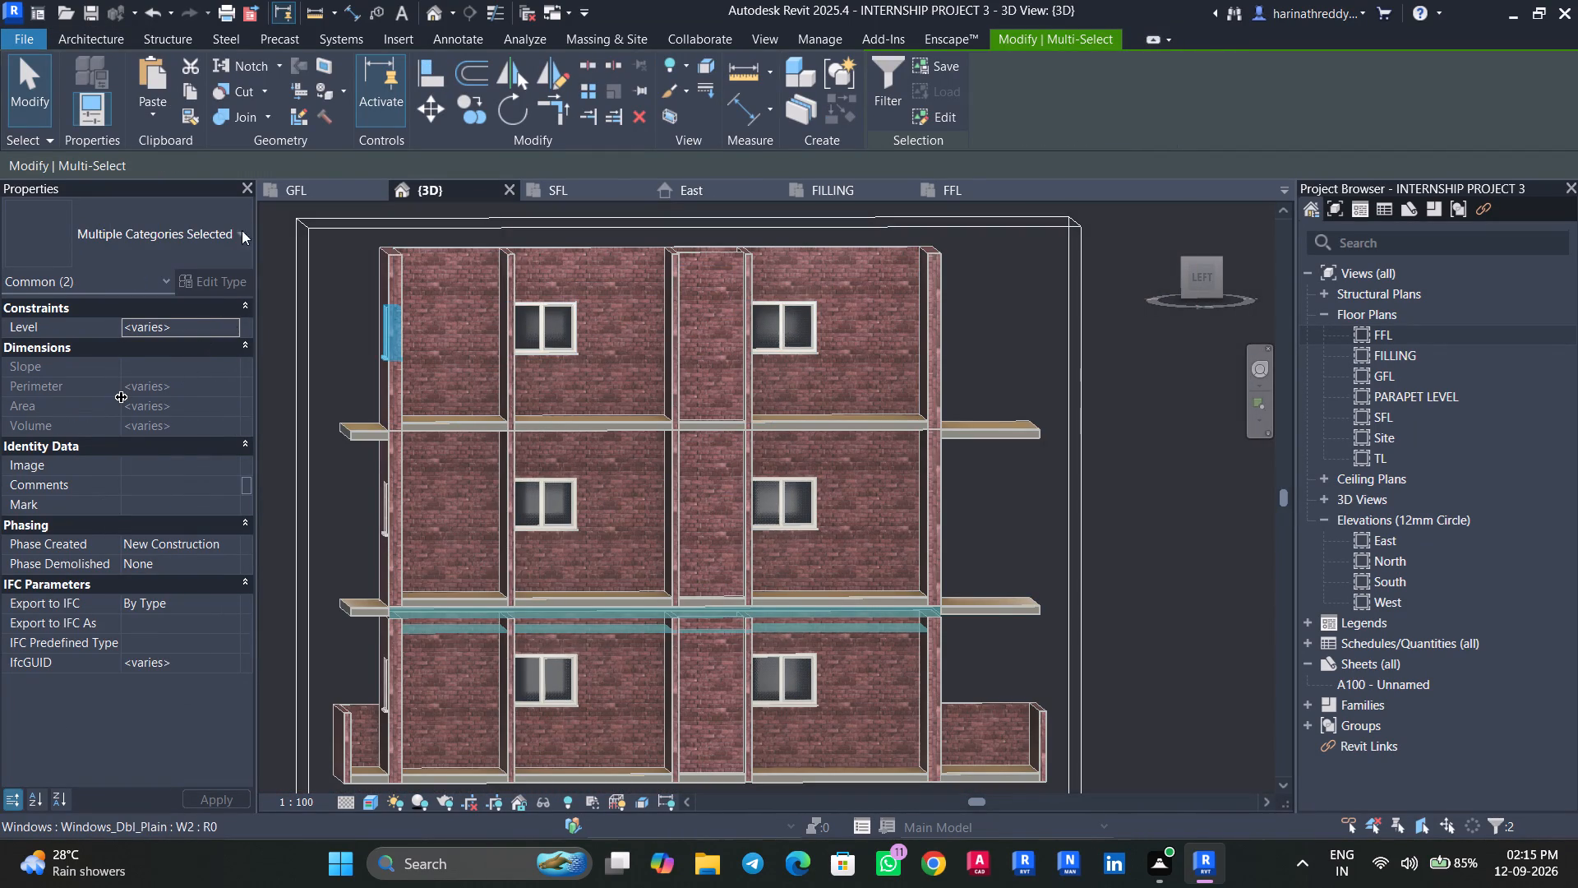
{"action": "left_click", "coordinate": [152, 108]}
{"action": "left_click", "coordinate": [166, 195]}
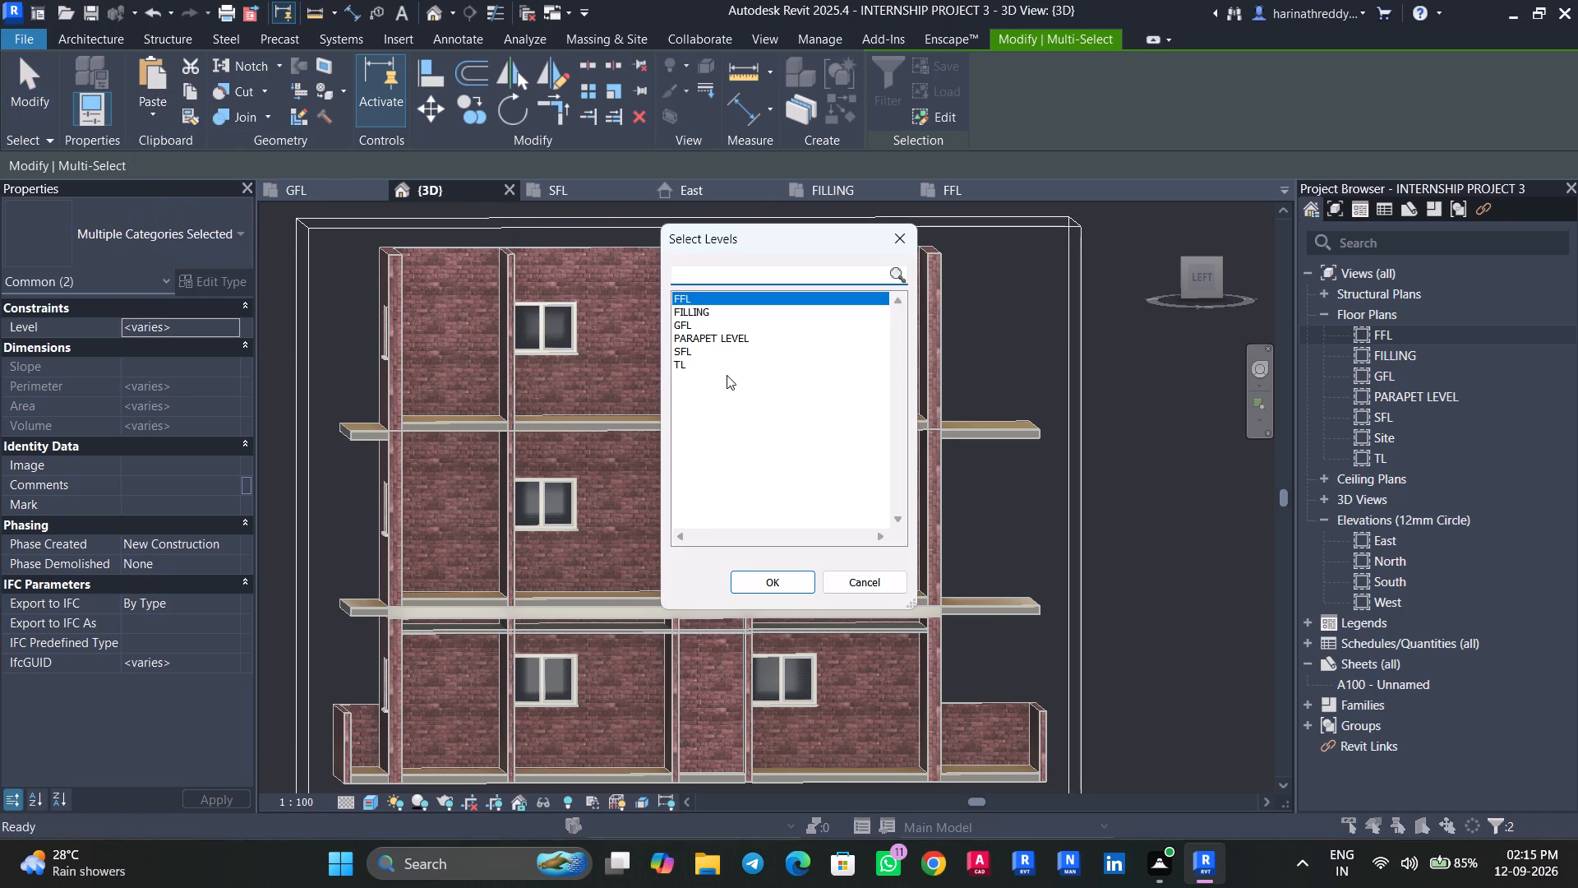
{"action": "left_click", "coordinate": [693, 349]}
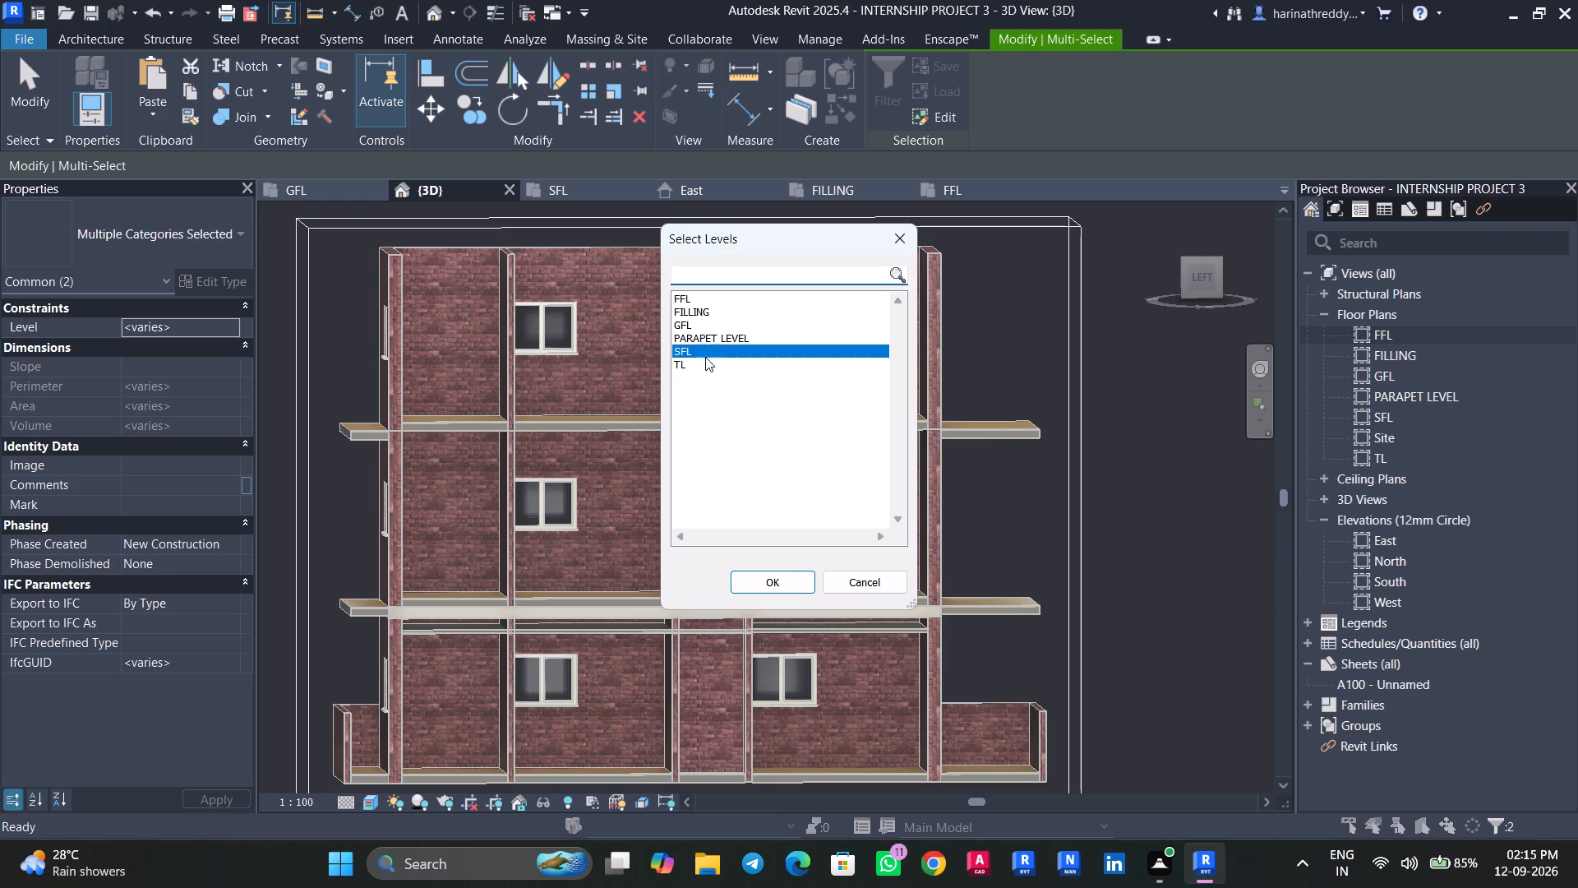
{"action": "left_click", "coordinate": [777, 588]}
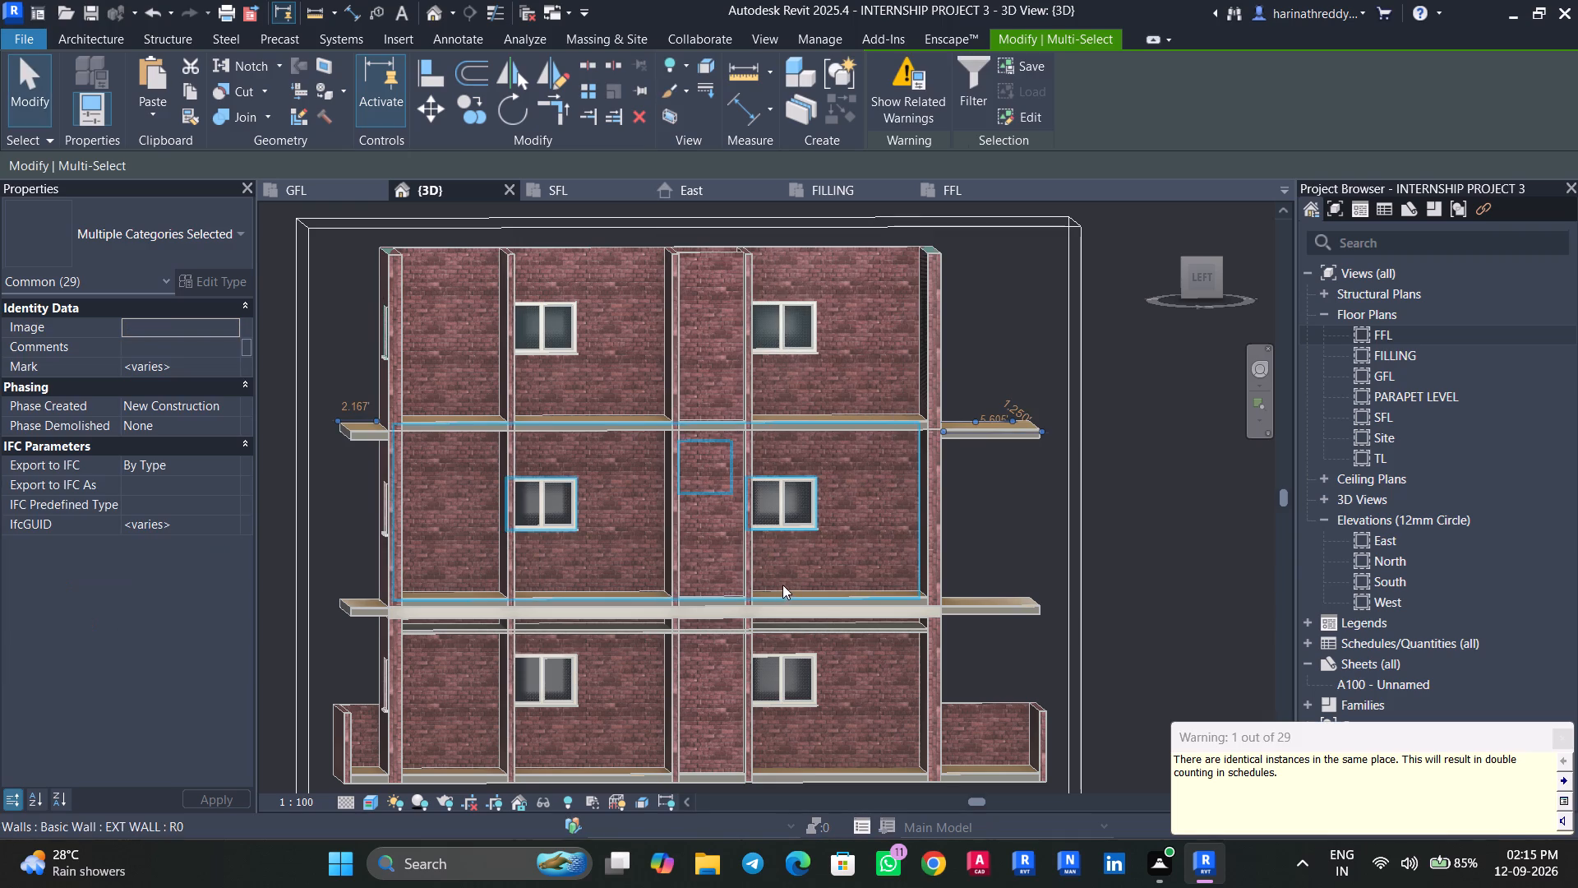
{"action": "key", "text": "Escape"}
{"action": "key", "text": "Escape"}
Examine the floors, slab and ceiling between storeys in the sectioned 3D view from above and from the side.
{"action": "middle_click_drag", "start_coordinate": [509, 510], "coordinate": [494, 699], "text": "shift"}
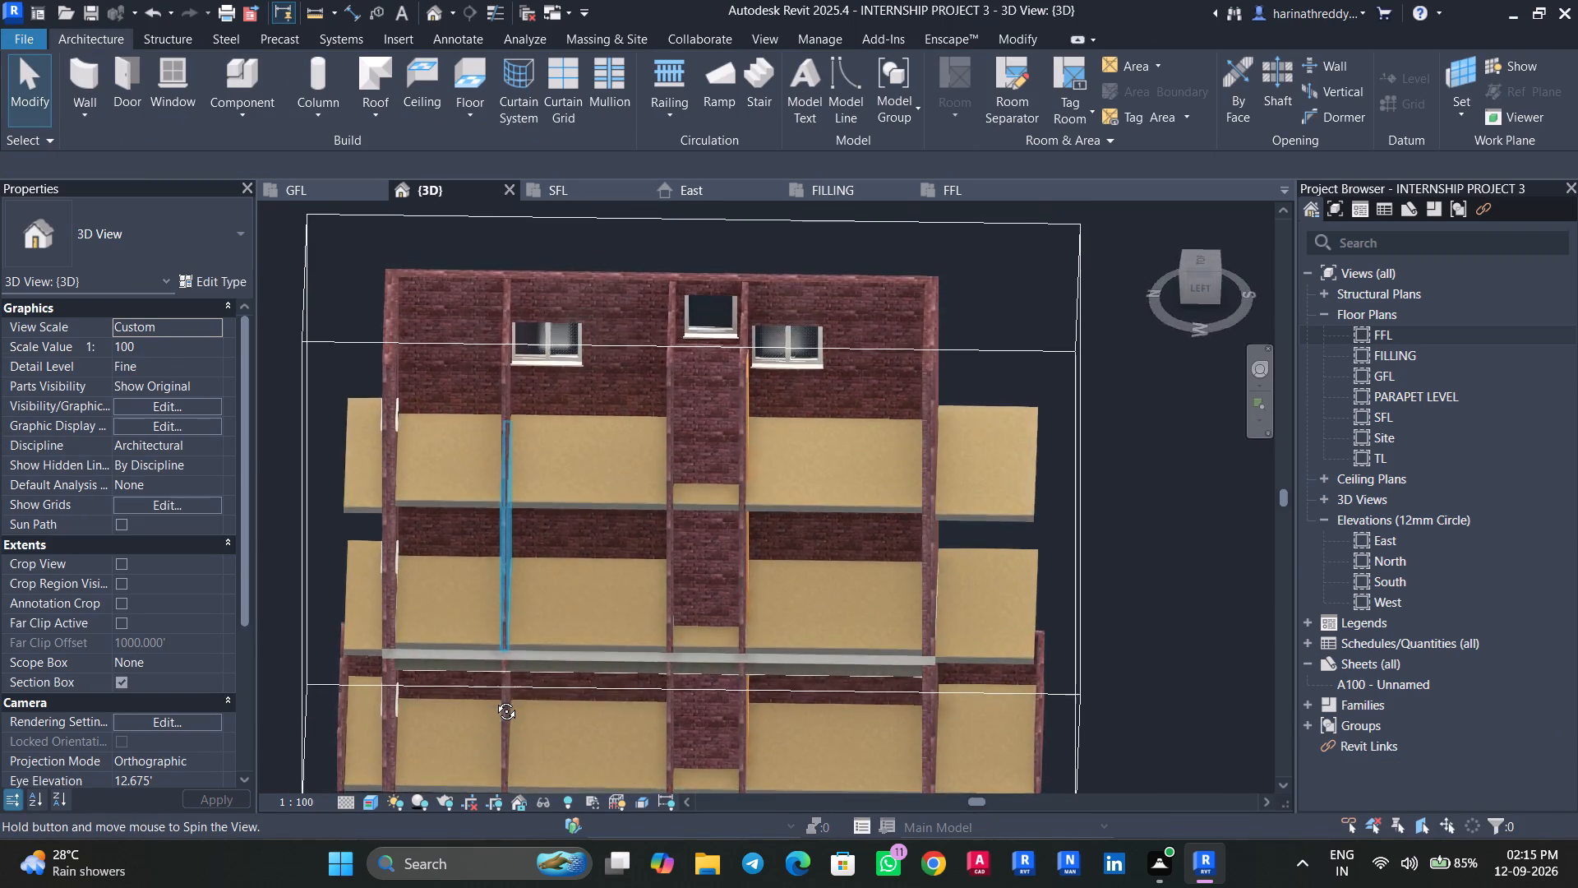
{"action": "middle_click_drag", "start_coordinate": [494, 699], "coordinate": [450, 703], "text": "shift"}
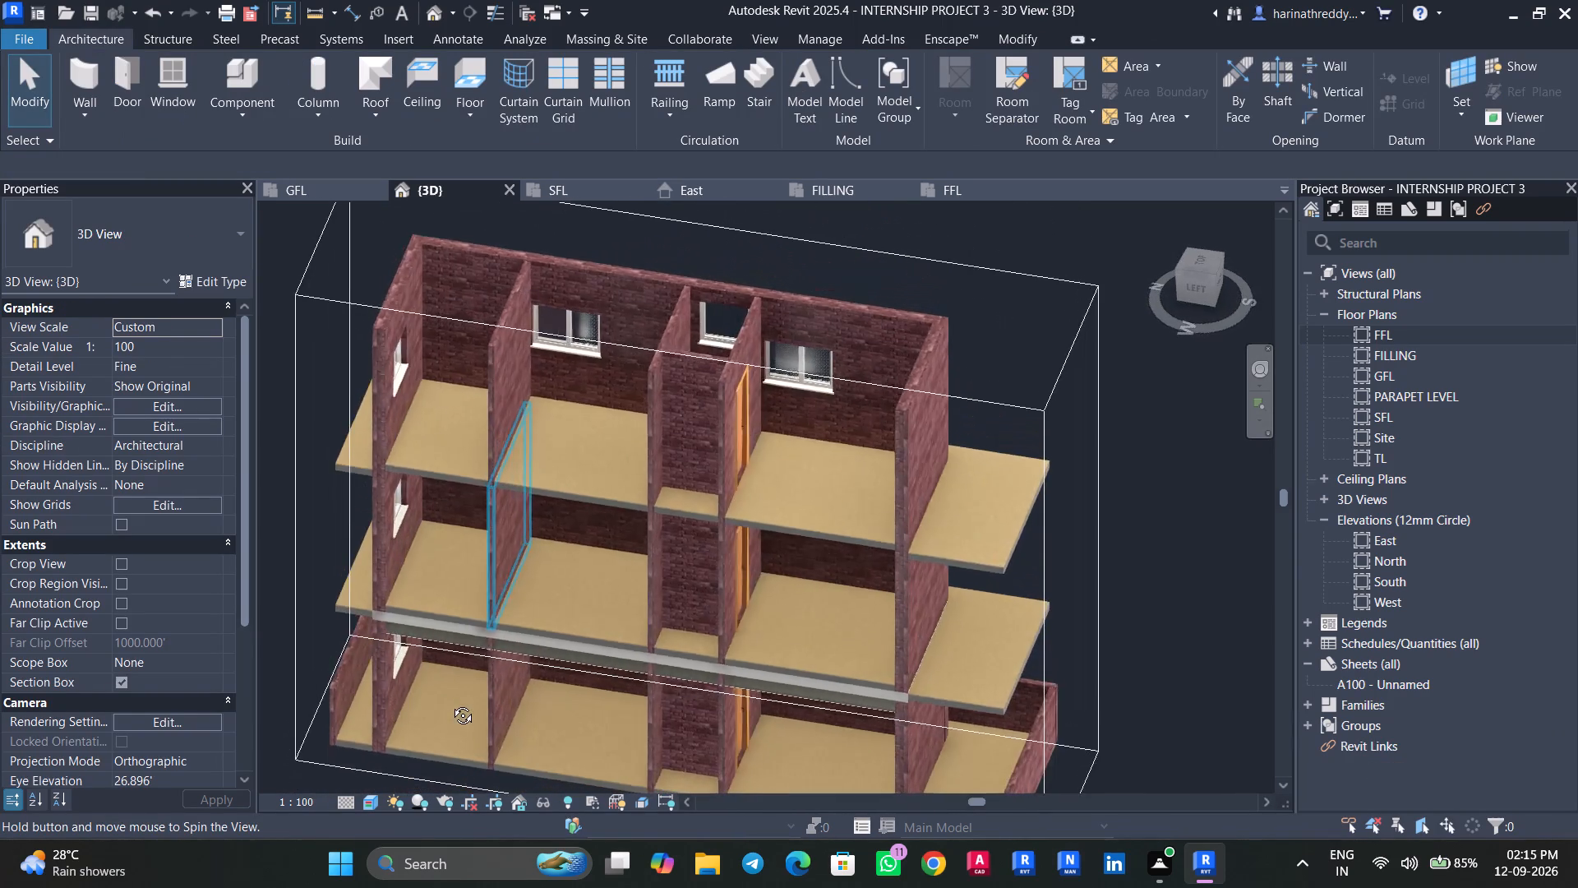
{"action": "middle_click_drag", "start_coordinate": [450, 703], "coordinate": [450, 697], "text": "shift"}
{"action": "scroll", "coordinate": [374, 429], "scroll_direction": "up", "scroll_amount": 1}
{"action": "scroll", "coordinate": [374, 428], "scroll_direction": "down", "scroll_amount": 1}
{"action": "scroll", "coordinate": [374, 427], "scroll_direction": "up", "scroll_amount": 8}
{"action": "middle_click_drag", "start_coordinate": [446, 546], "coordinate": [505, 354], "text": "shift"}
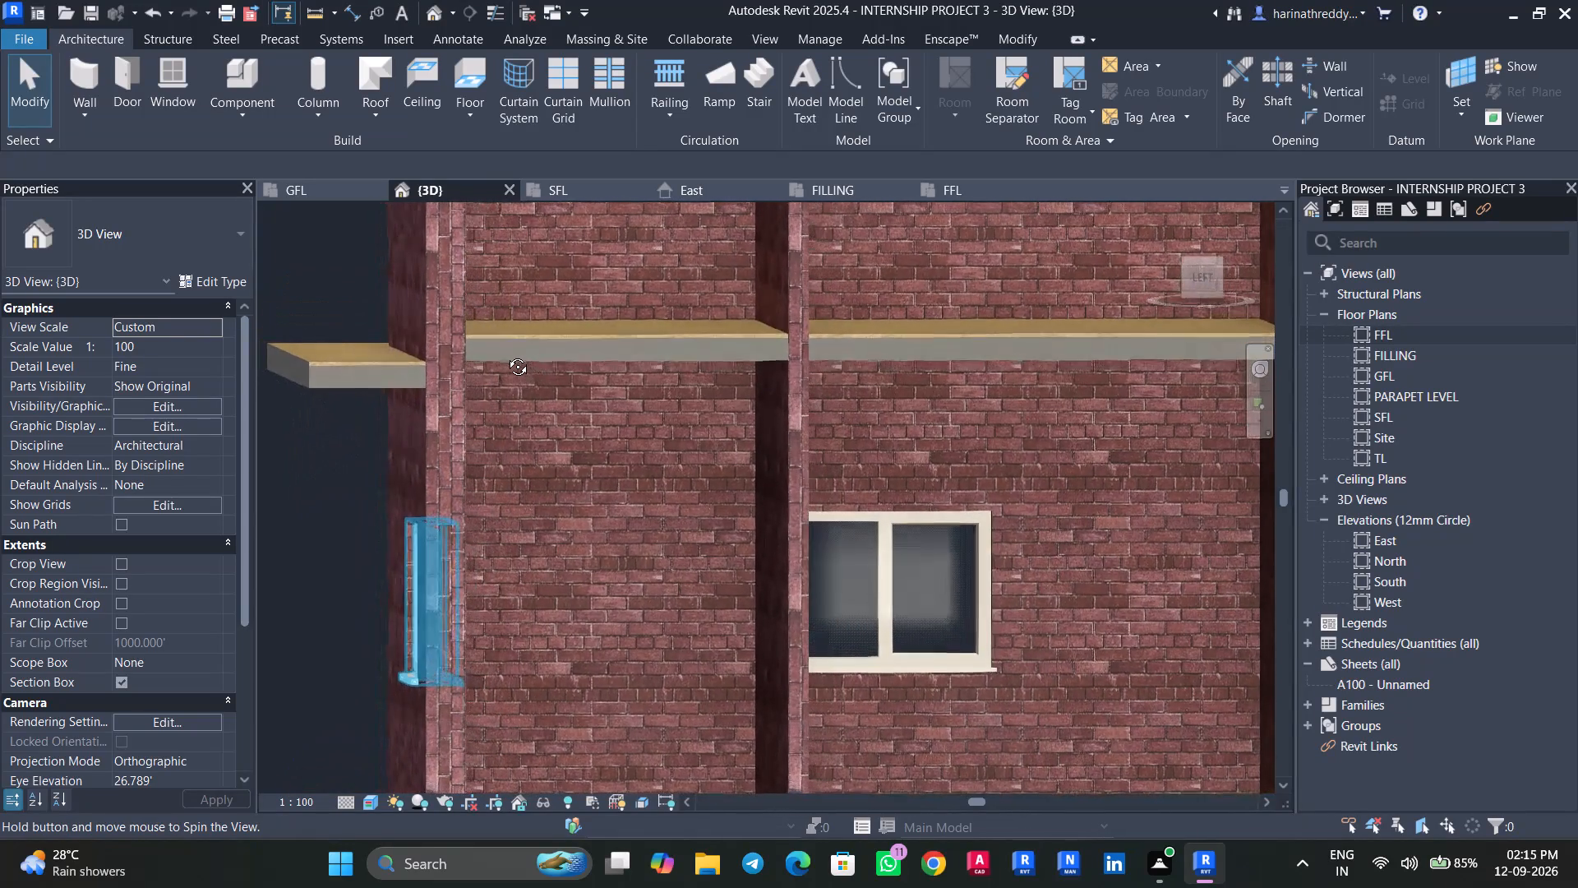
{"action": "middle_click_drag", "start_coordinate": [505, 354], "coordinate": [502, 354], "text": "shift"}
{"action": "middle_click_drag", "start_coordinate": [507, 364], "coordinate": [594, 0]}
{"action": "scroll", "coordinate": [607, 395], "scroll_direction": "down", "scroll_amount": 3}
{"action": "middle_click_drag", "start_coordinate": [608, 395], "coordinate": [585, 374]}
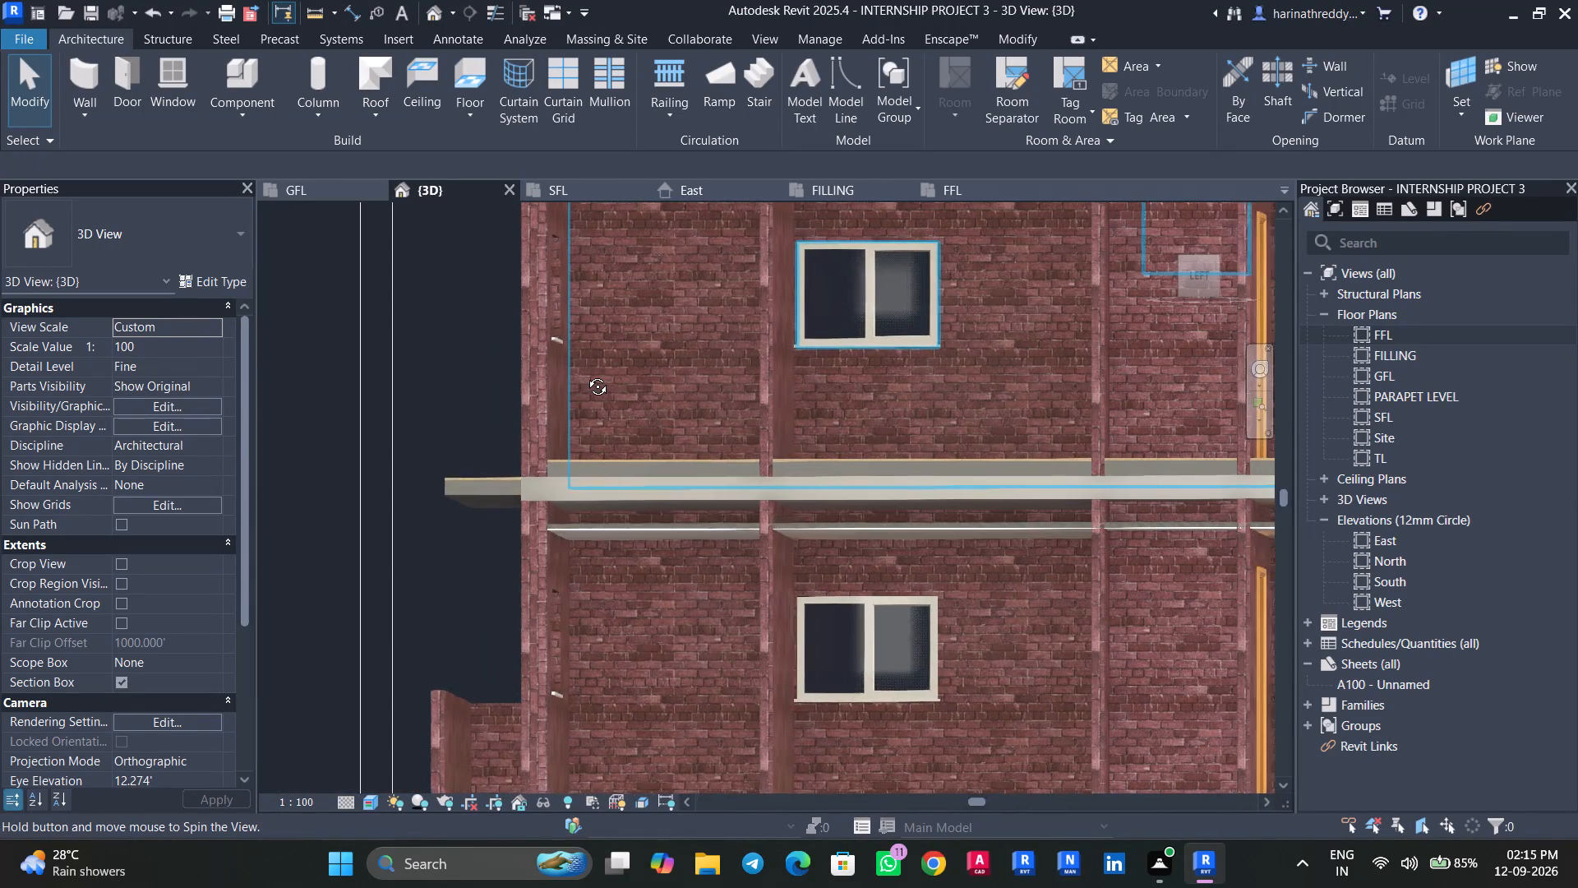
{"action": "middle_click_drag", "start_coordinate": [585, 374], "coordinate": [593, 442]}
{"action": "scroll", "coordinate": [600, 404], "scroll_direction": "up", "scroll_amount": 1}
{"action": "middle_click_drag", "start_coordinate": [601, 407], "coordinate": [597, 640]}
{"action": "scroll", "coordinate": [605, 588], "scroll_direction": "down", "scroll_amount": 12}
{"action": "middle_click_drag", "start_coordinate": [604, 576], "coordinate": [621, 506], "text": "shift"}
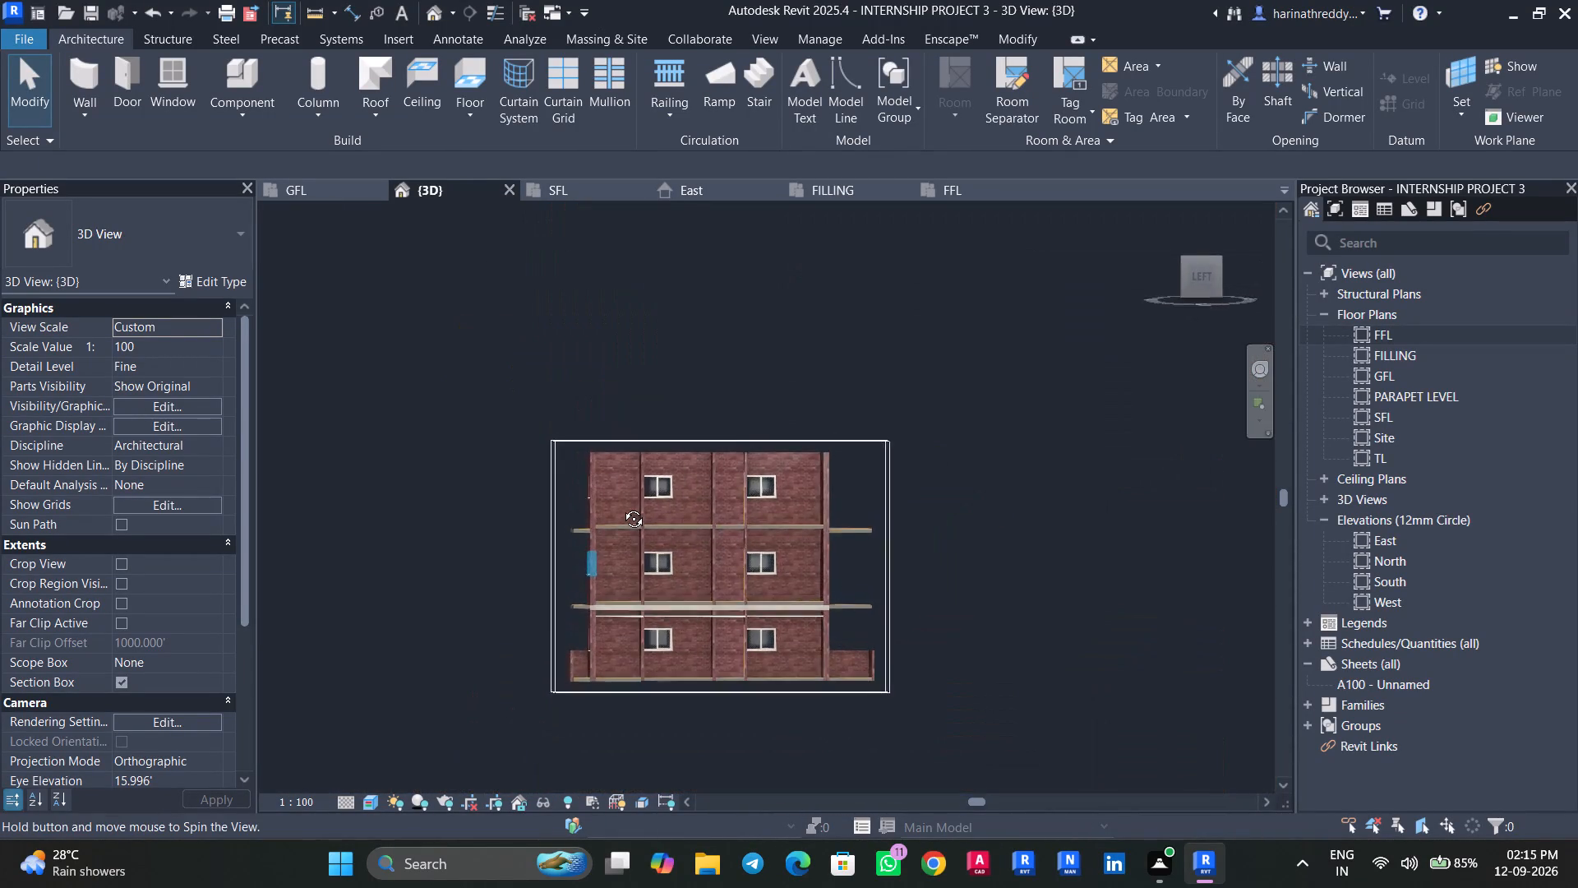
{"action": "middle_click_drag", "start_coordinate": [621, 506], "coordinate": [622, 505], "text": "shift"}
{"action": "scroll", "coordinate": [627, 589], "scroll_direction": "up", "scroll_amount": 12}
{"action": "middle_click_drag", "start_coordinate": [625, 622], "coordinate": [606, 723], "text": "shift"}
{"action": "scroll", "coordinate": [595, 614], "scroll_direction": "down", "scroll_amount": 1}
{"action": "middle_click_drag", "start_coordinate": [595, 614], "coordinate": [620, 485]}
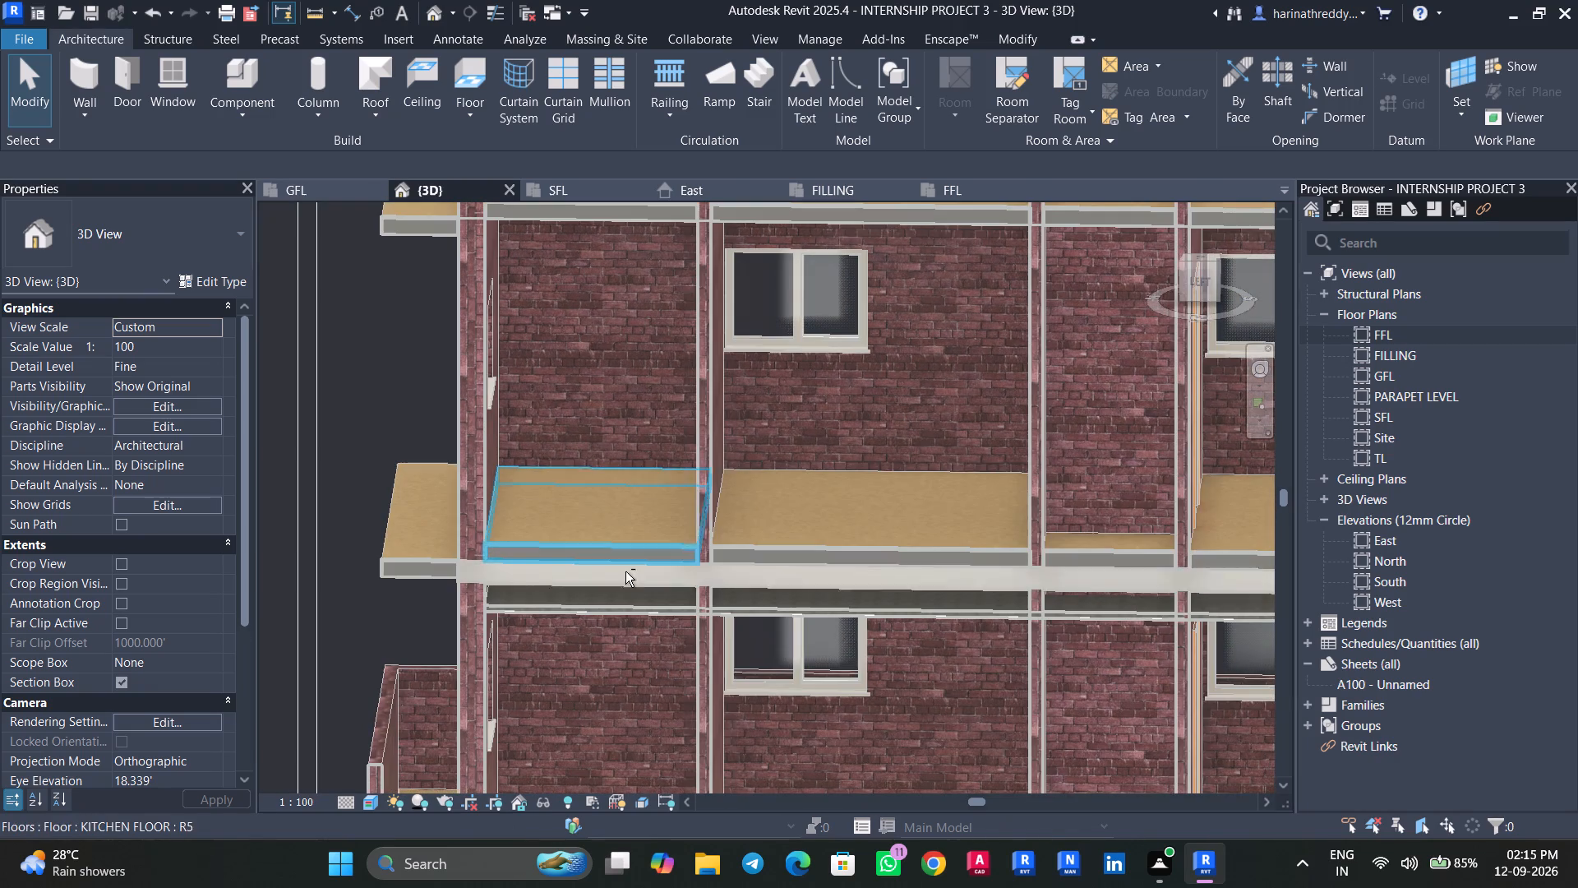
Copy the FFL foundation slab and the ceiling below it, and paste them aligned to level SFL.
{"action": "left_click", "coordinate": [625, 580]}
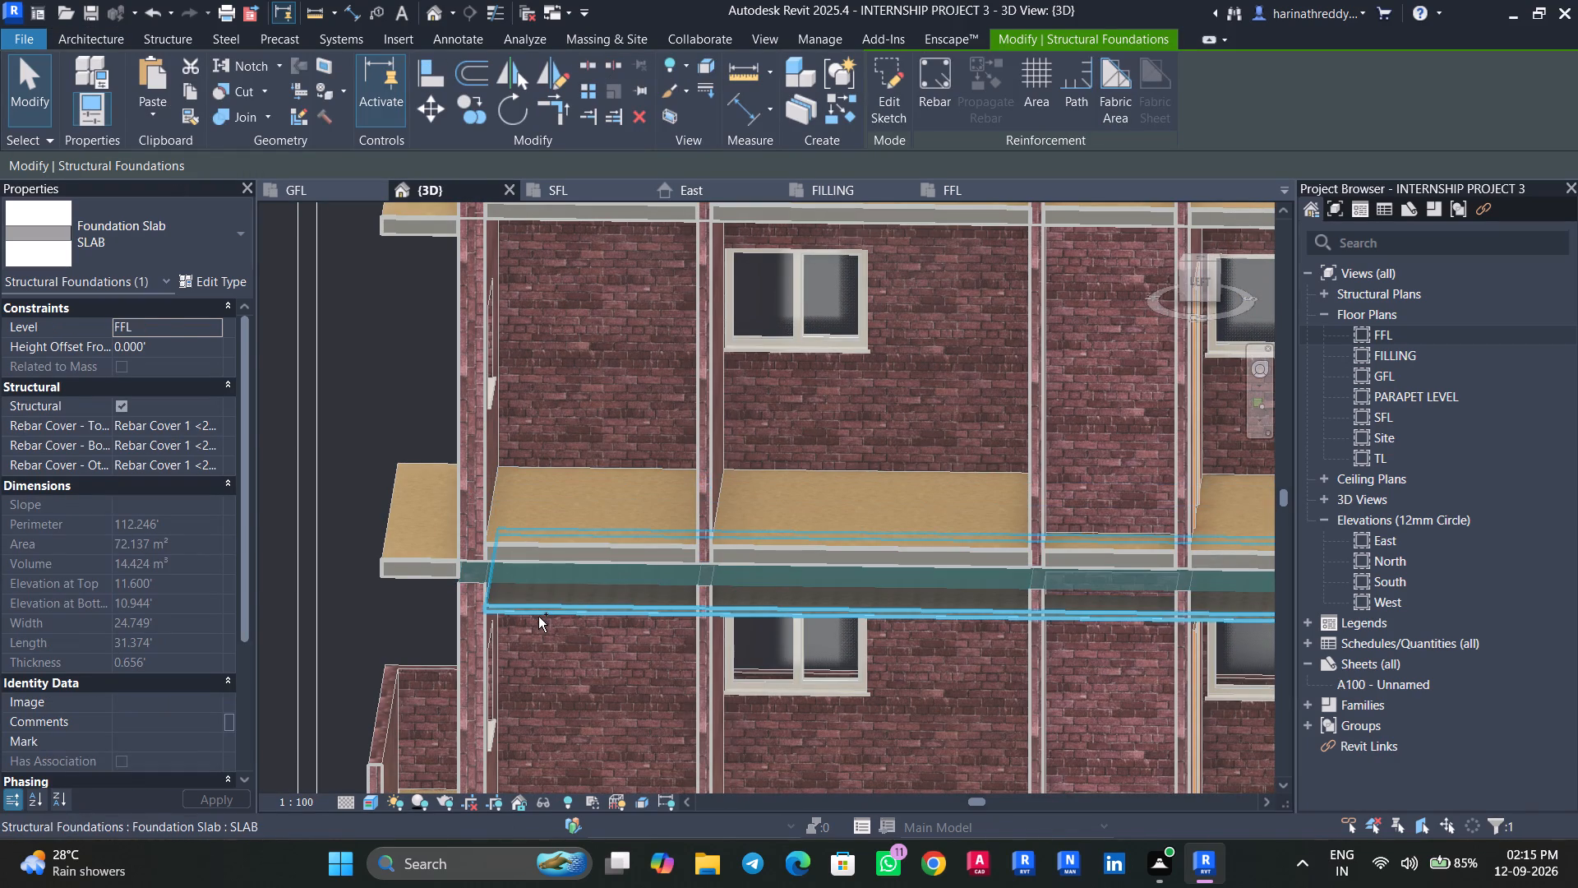
{"action": "left_click", "coordinate": [538, 617], "text": "ctrl"}
{"action": "left_click", "coordinate": [195, 97]}
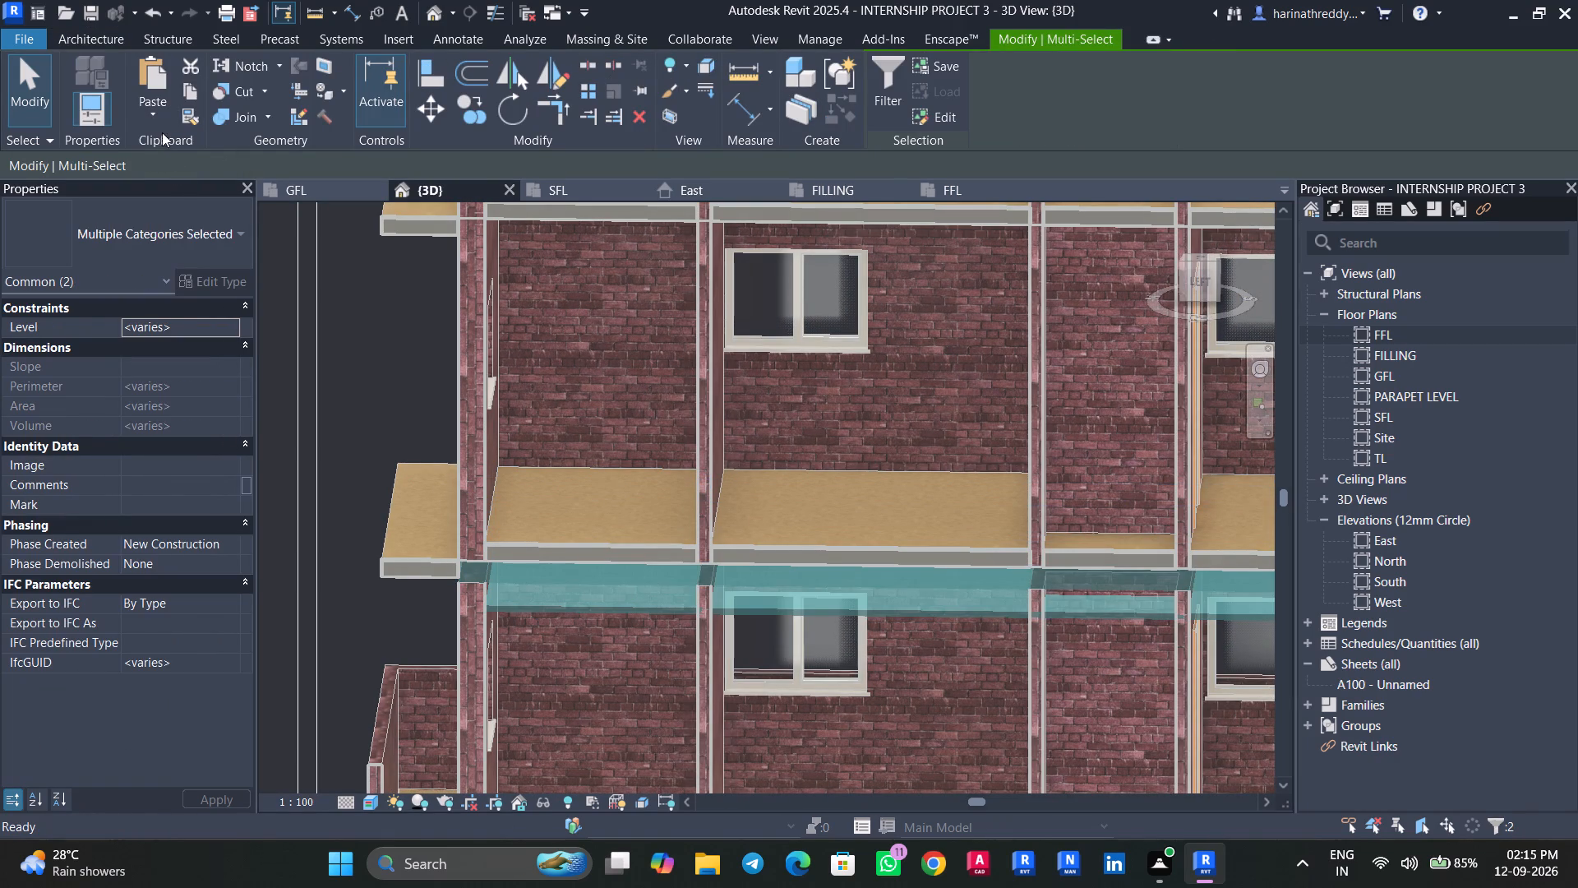
{"action": "left_click", "coordinate": [155, 122]}
{"action": "left_click", "coordinate": [201, 194]}
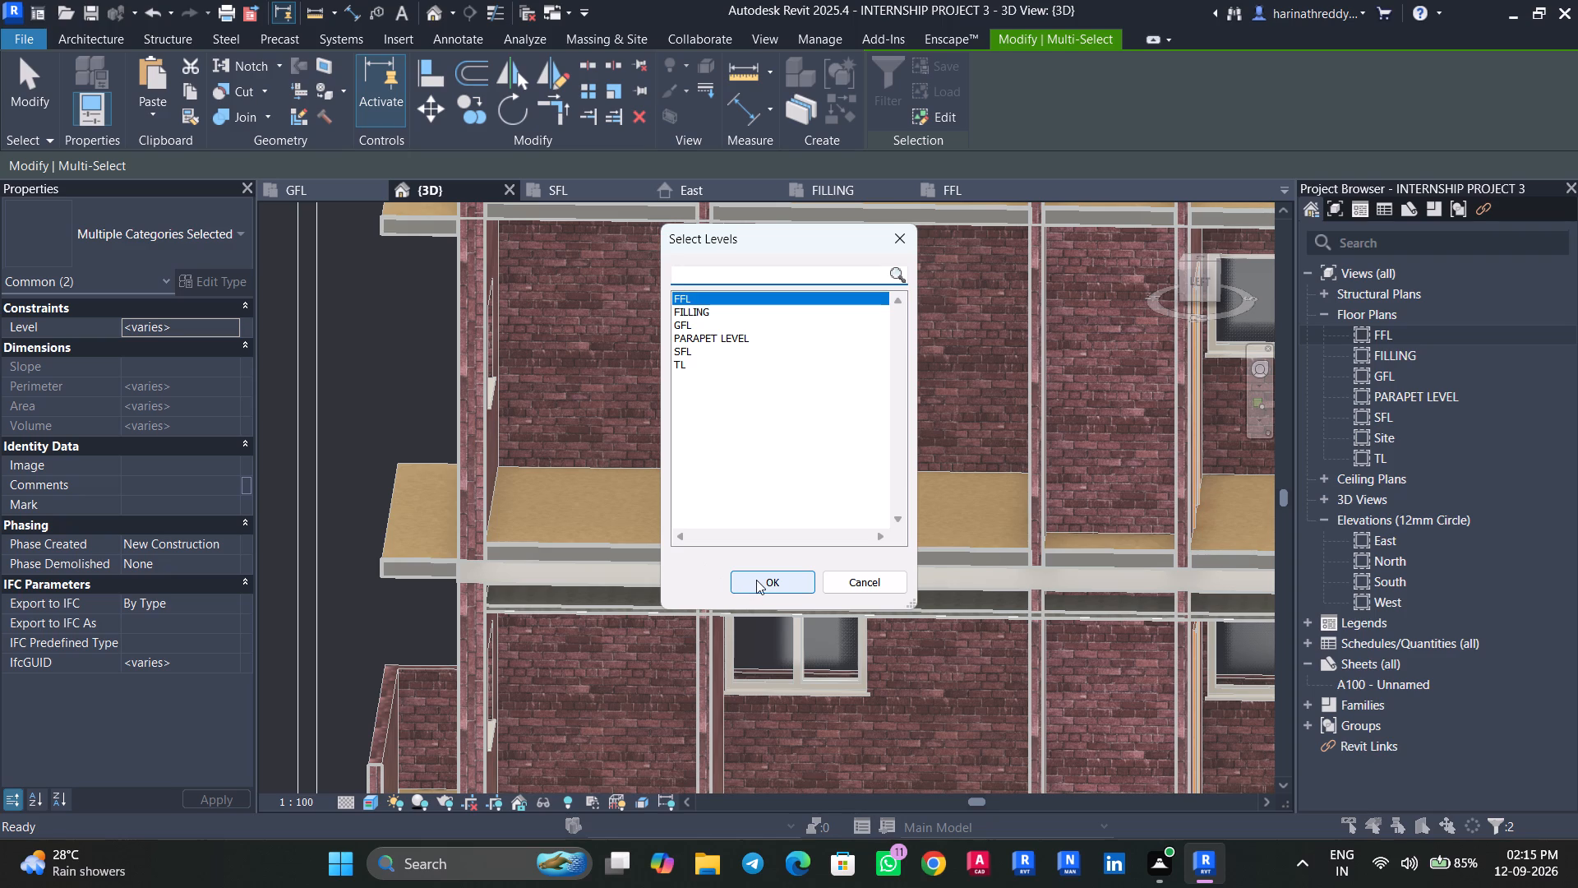
{"action": "left_click", "coordinate": [691, 354]}
{"action": "left_click", "coordinate": [802, 579]}
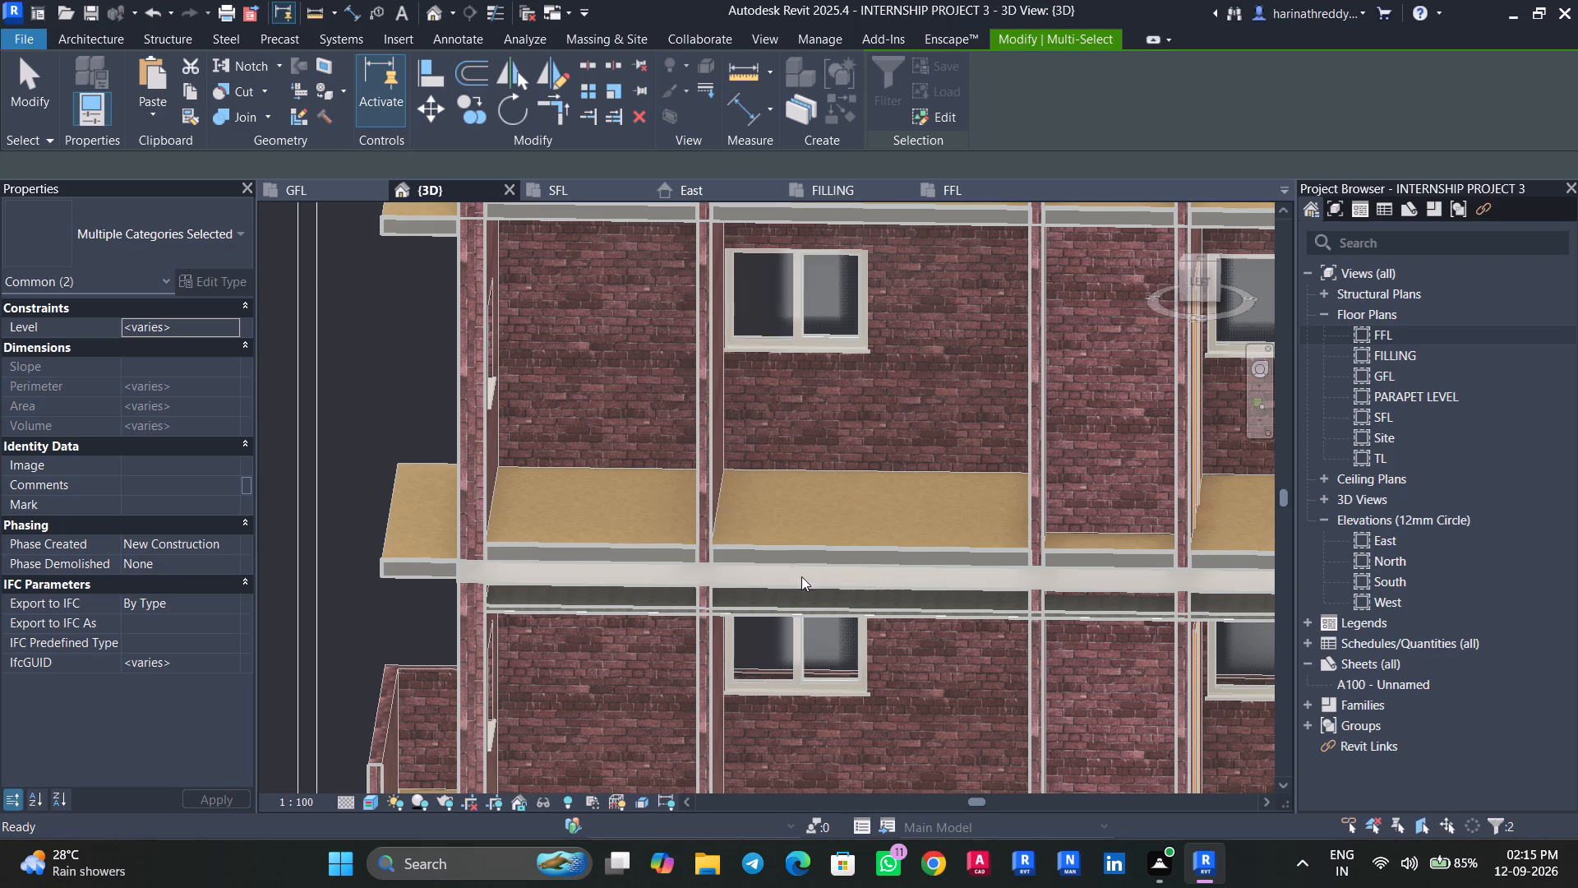
{"action": "scroll", "coordinate": [641, 527], "scroll_direction": "down", "scroll_amount": 9}
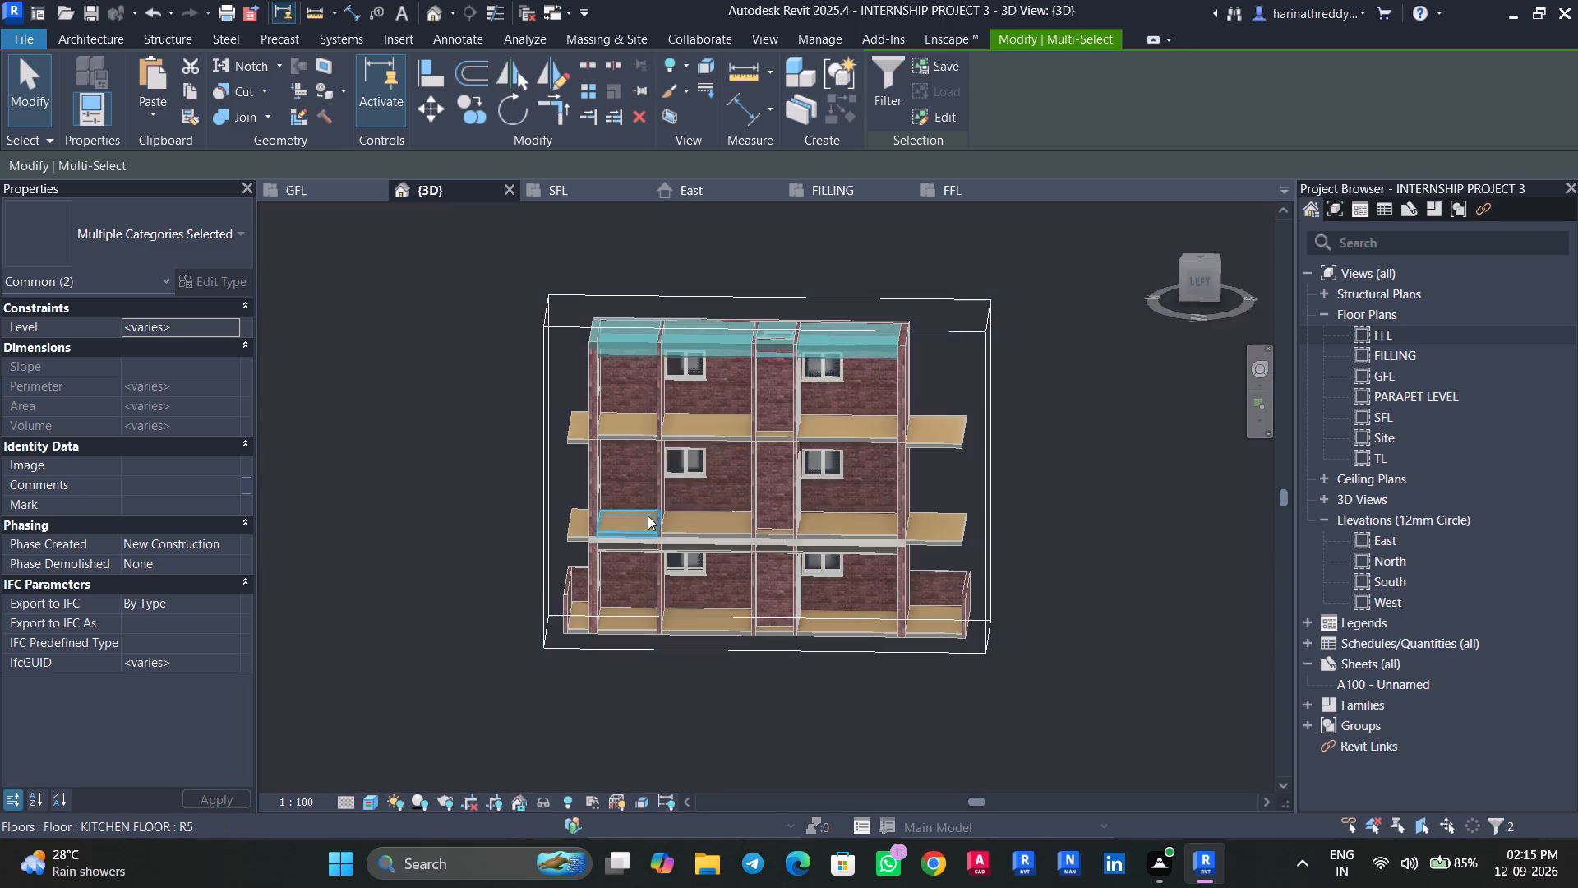
{"action": "middle_click_drag", "start_coordinate": [680, 459], "coordinate": [708, 402], "text": "shift"}
{"action": "scroll", "coordinate": [669, 324], "scroll_direction": "up", "scroll_amount": 8}
{"action": "key", "text": "Escape"}
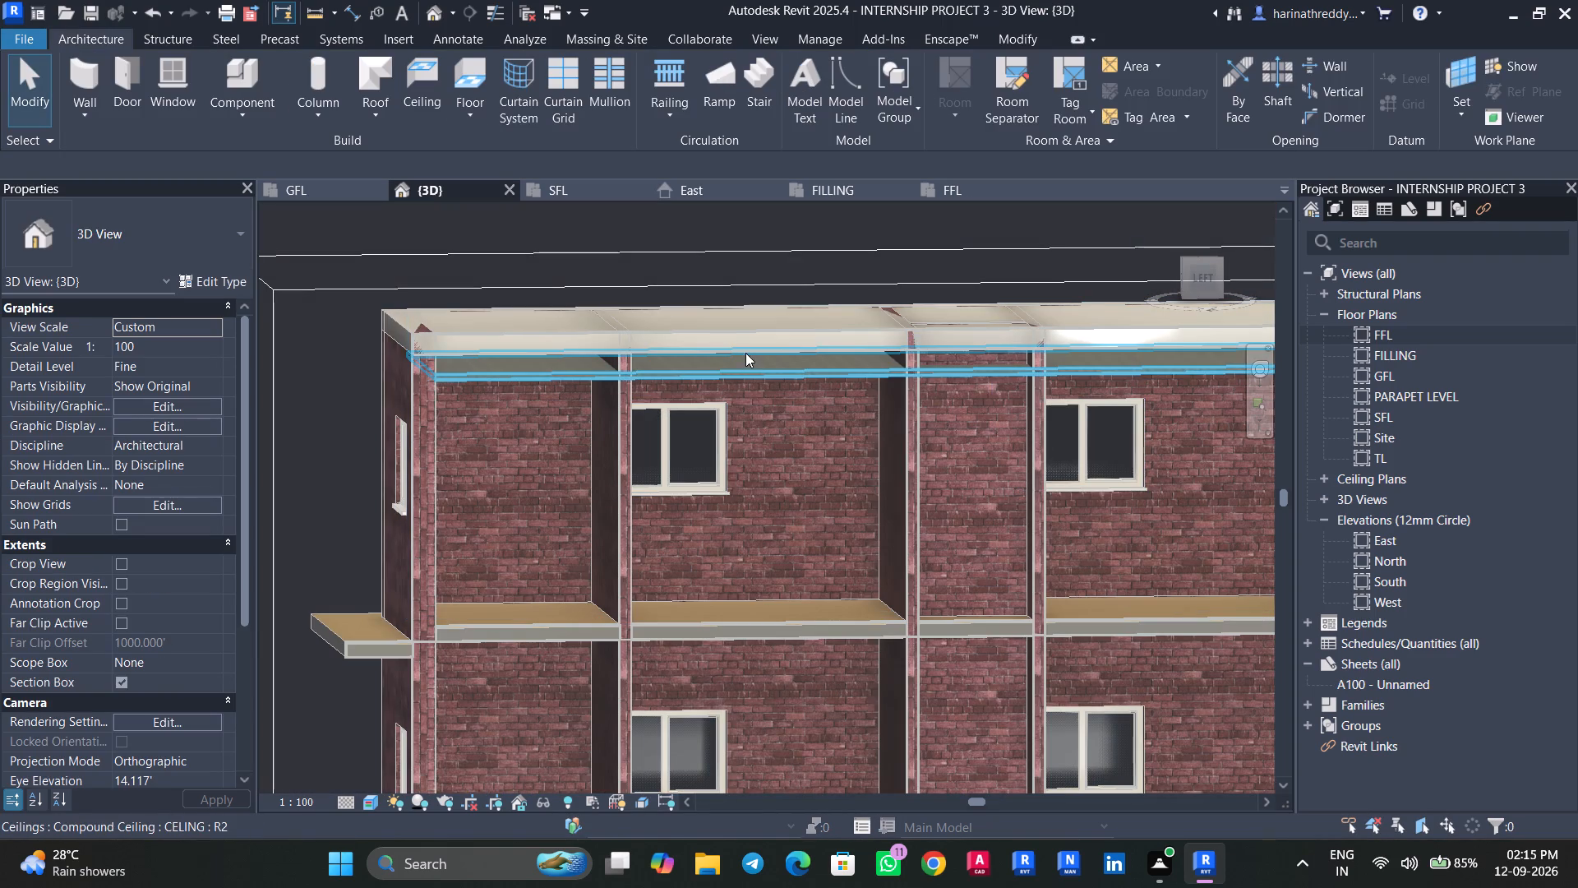
Copy the top-level TL slab together with the ceiling below it, and paste them aligned to level FFL.
{"action": "left_click", "coordinate": [747, 341]}
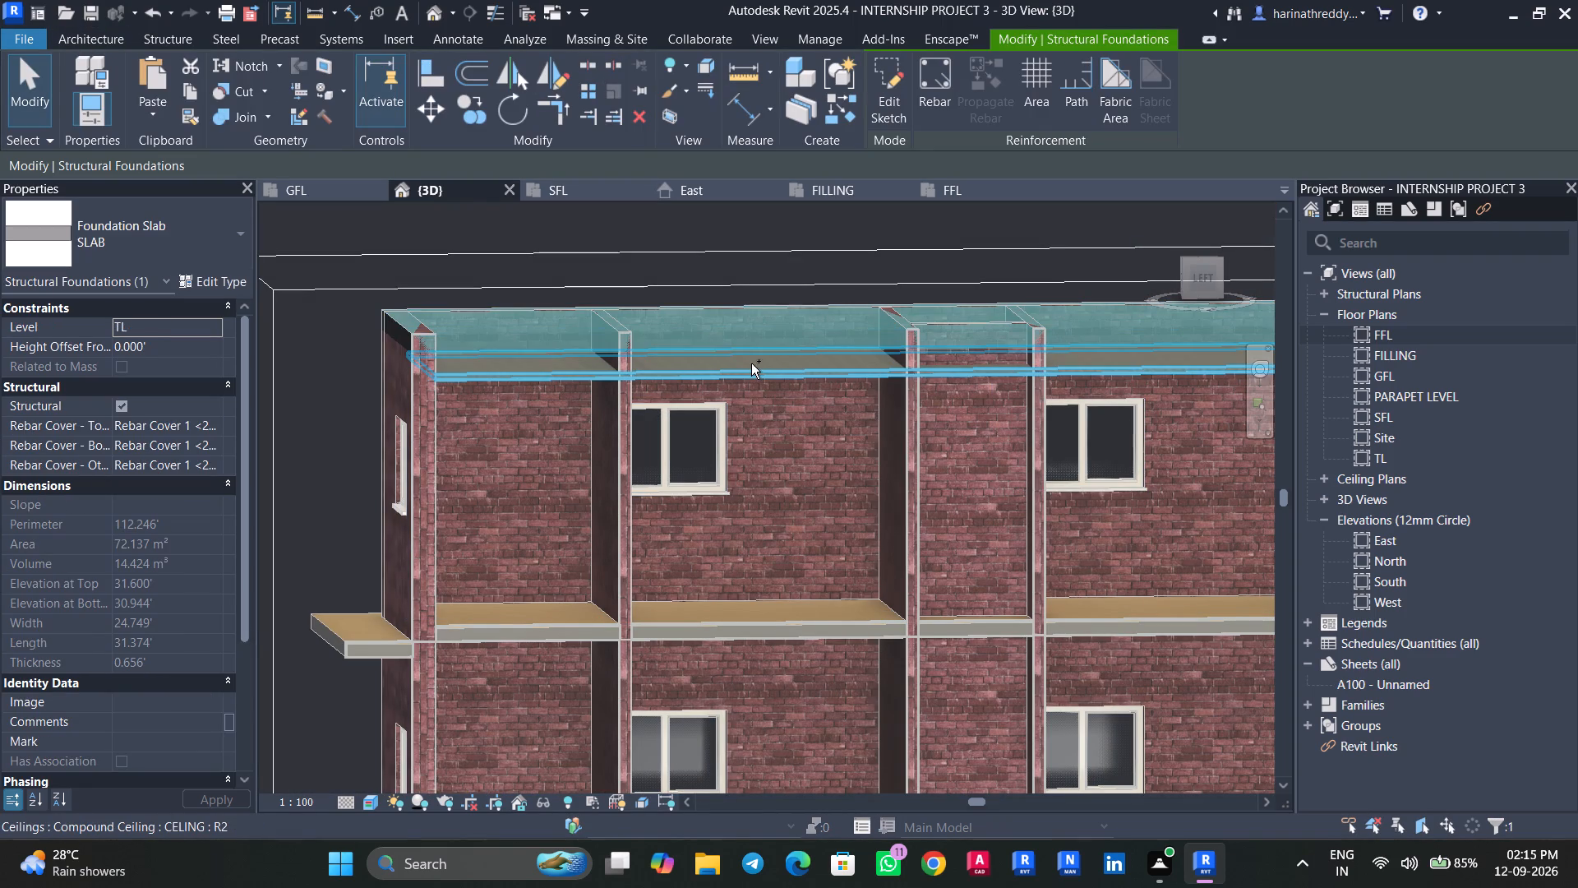
{"action": "left_click", "coordinate": [751, 367], "text": "ctrl"}
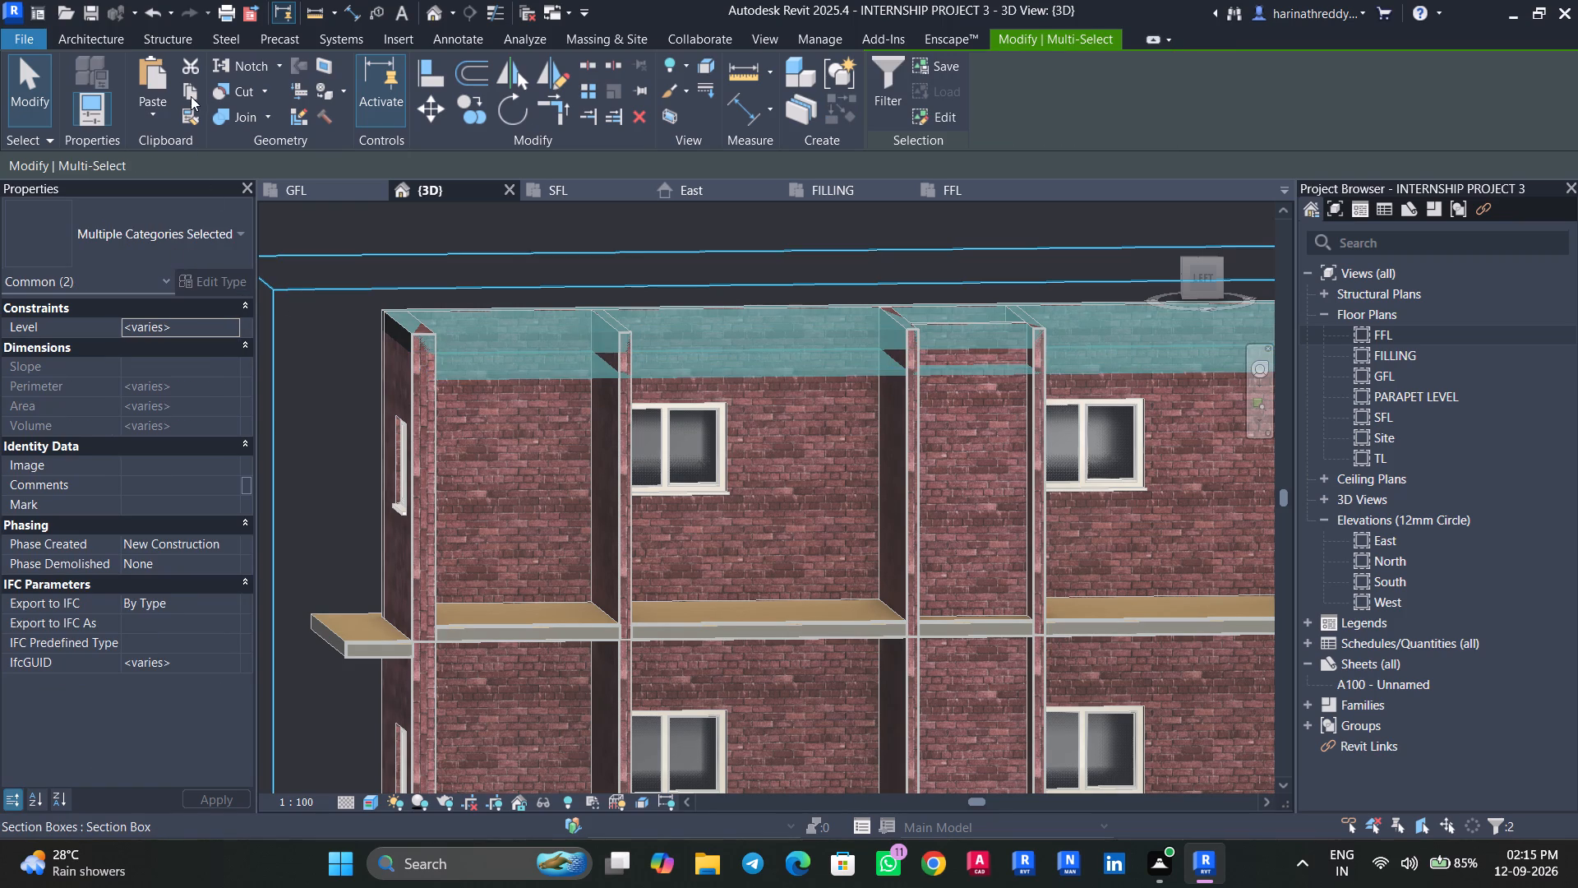
{"action": "left_click", "coordinate": [190, 94]}
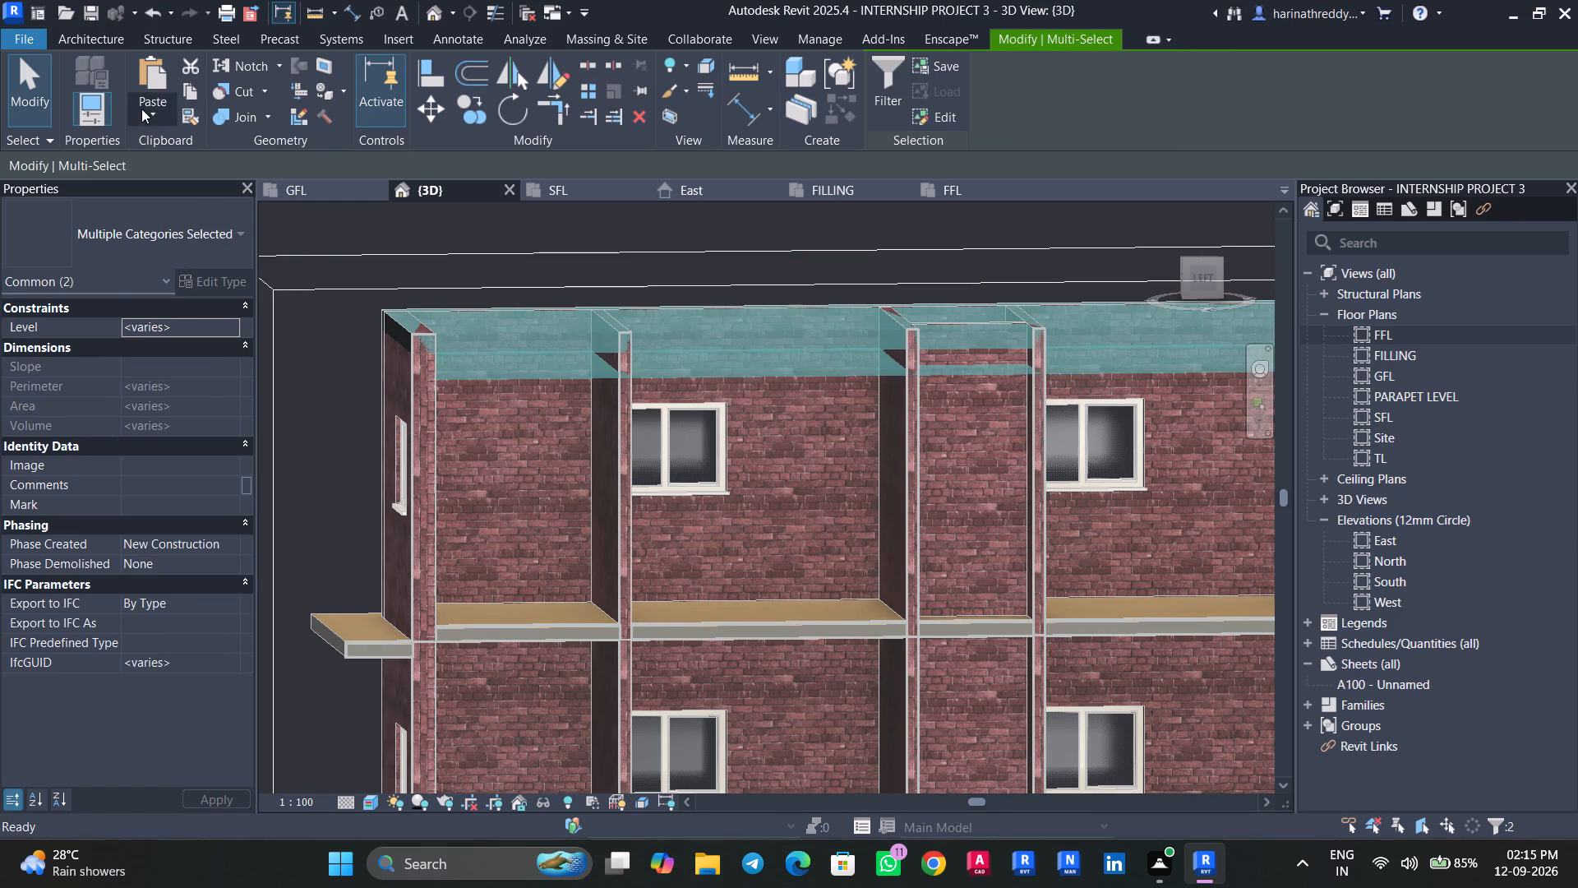
{"action": "left_click", "coordinate": [141, 109]}
{"action": "left_click", "coordinate": [252, 199]}
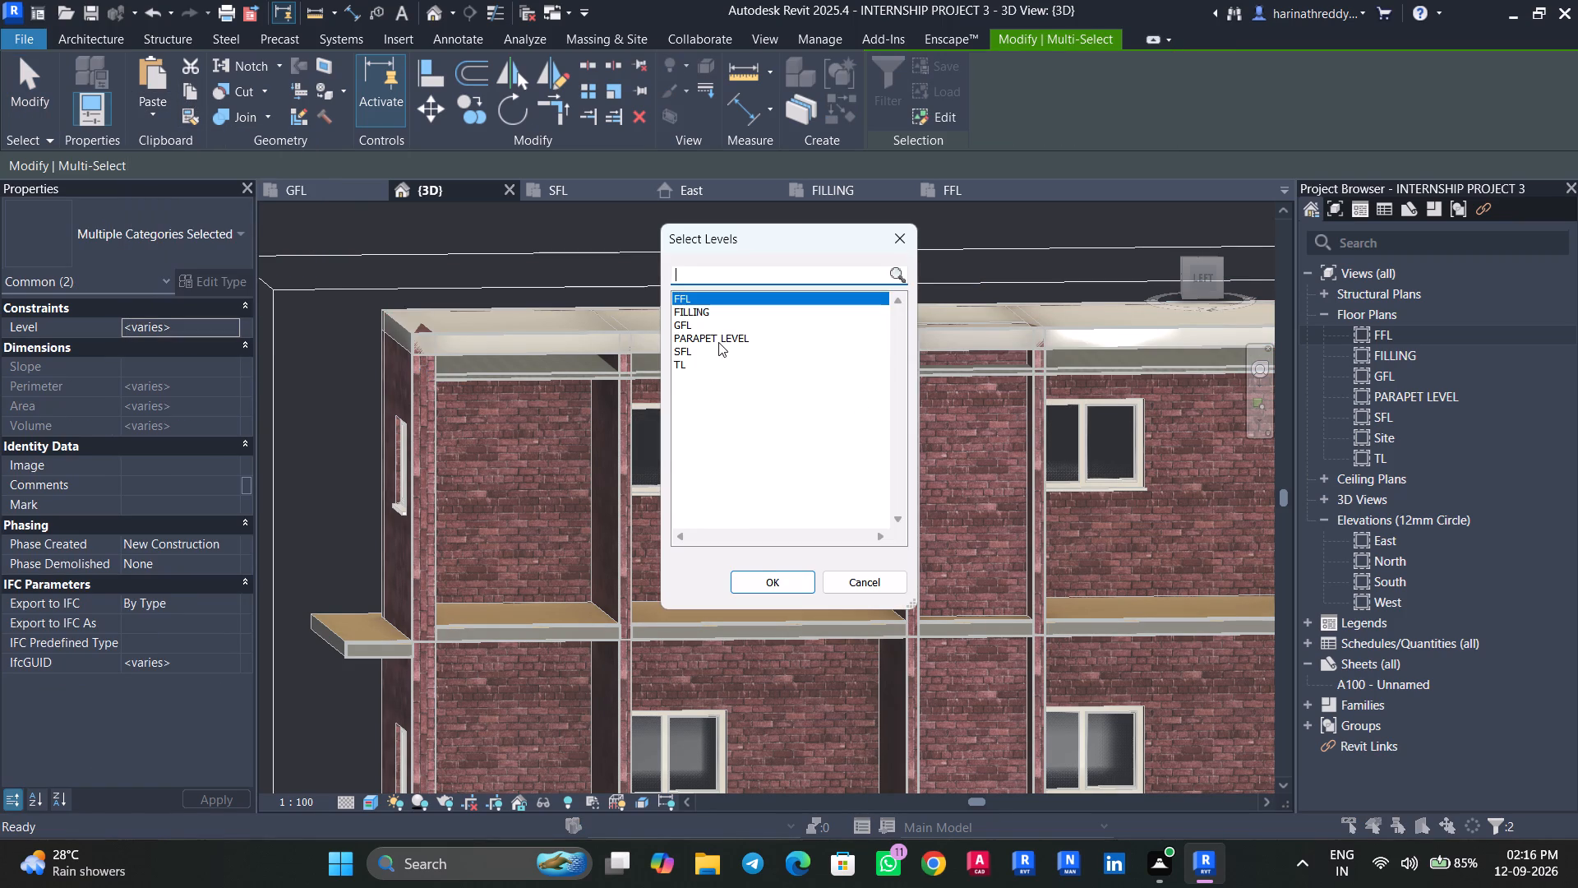
{"action": "left_click", "coordinate": [759, 574]}
{"action": "key", "text": "Escape"}
{"action": "key", "text": "Escape"}
{"action": "key", "text": "Escape"}
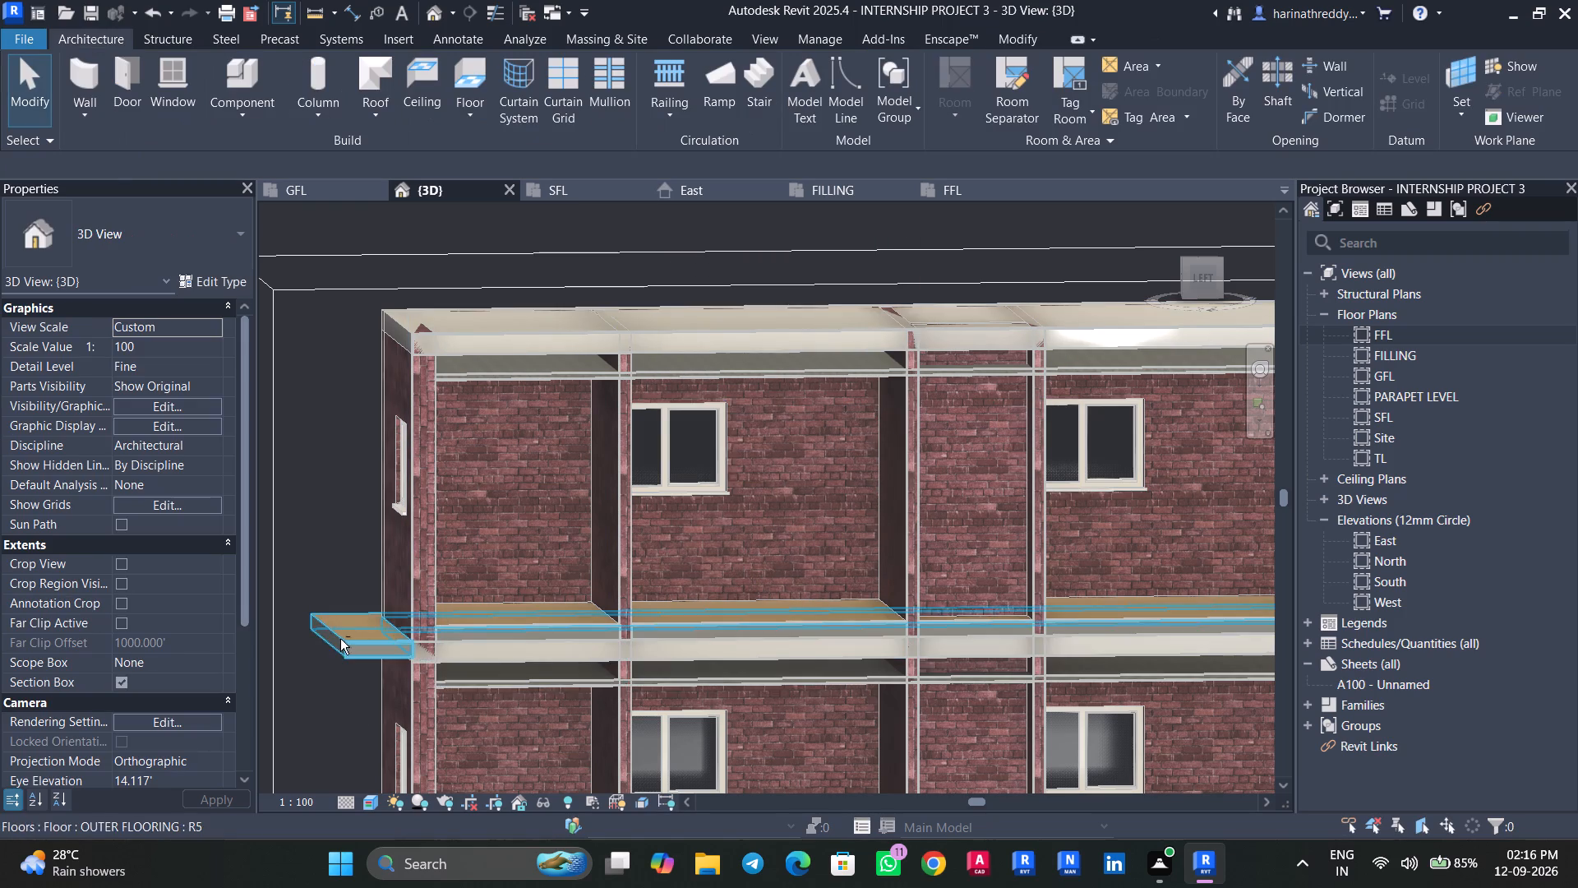
Examine how the outer flooring, slabs and ceilings line up on every storey of the sectioned model, from above and from the side.
{"action": "middle_click_drag", "start_coordinate": [340, 649], "coordinate": [237, 749], "text": "shift"}
{"action": "middle_click_drag", "start_coordinate": [705, 742], "coordinate": [422, 571]}
{"action": "scroll", "coordinate": [1022, 583], "scroll_direction": "up", "scroll_amount": 2}
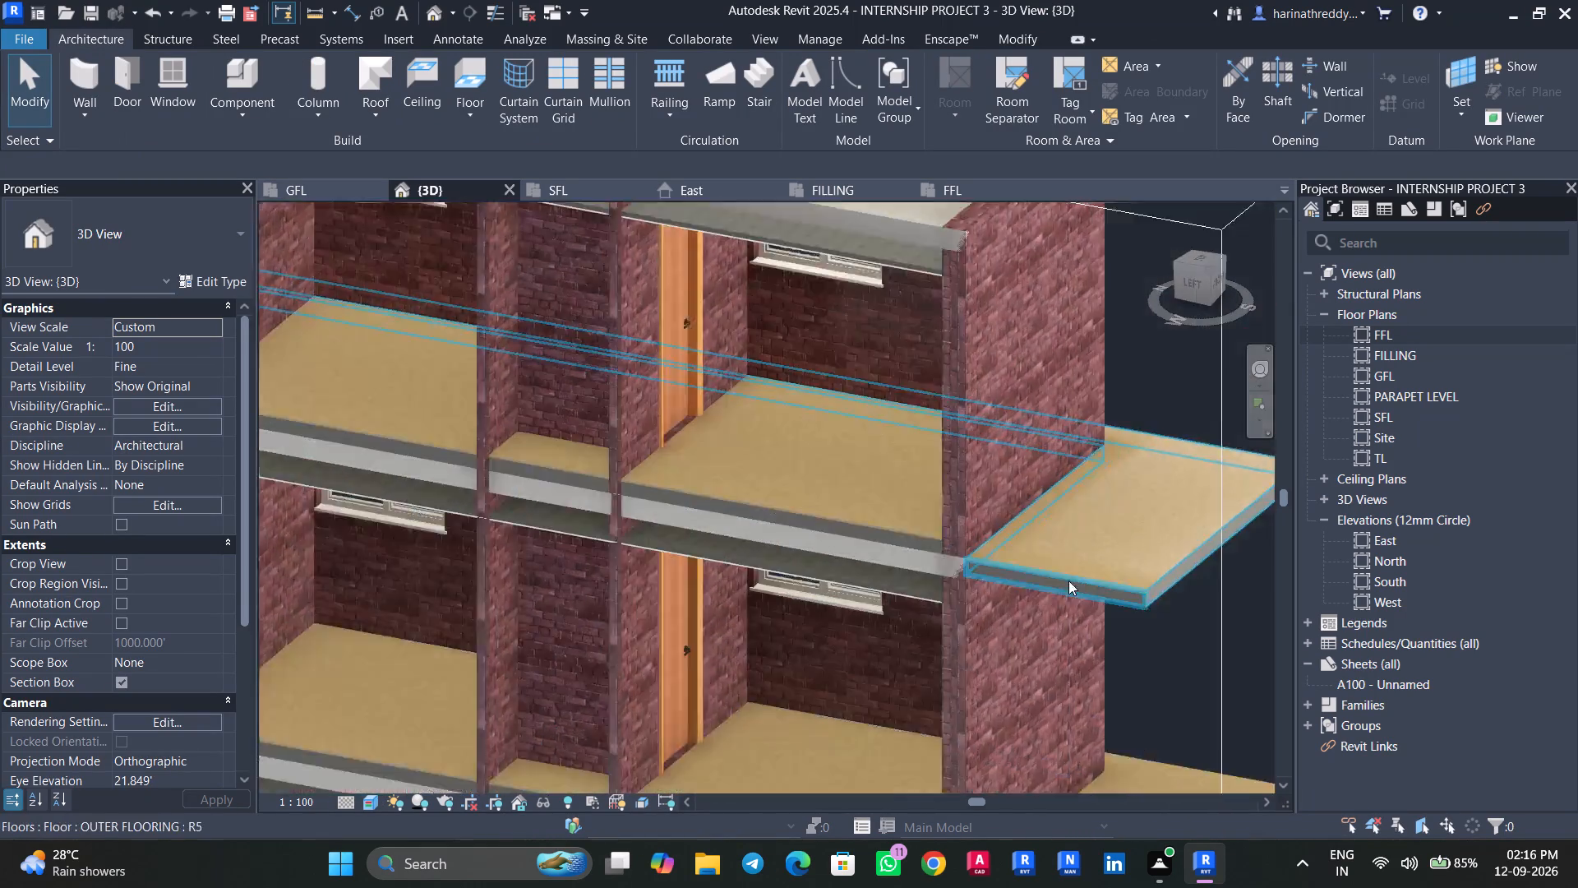
{"action": "scroll", "coordinate": [1068, 580], "scroll_direction": "up", "scroll_amount": 2}
{"action": "middle_click_drag", "start_coordinate": [1010, 635], "coordinate": [1108, 604], "text": "shift"}
{"action": "left_click", "coordinate": [1207, 280]}
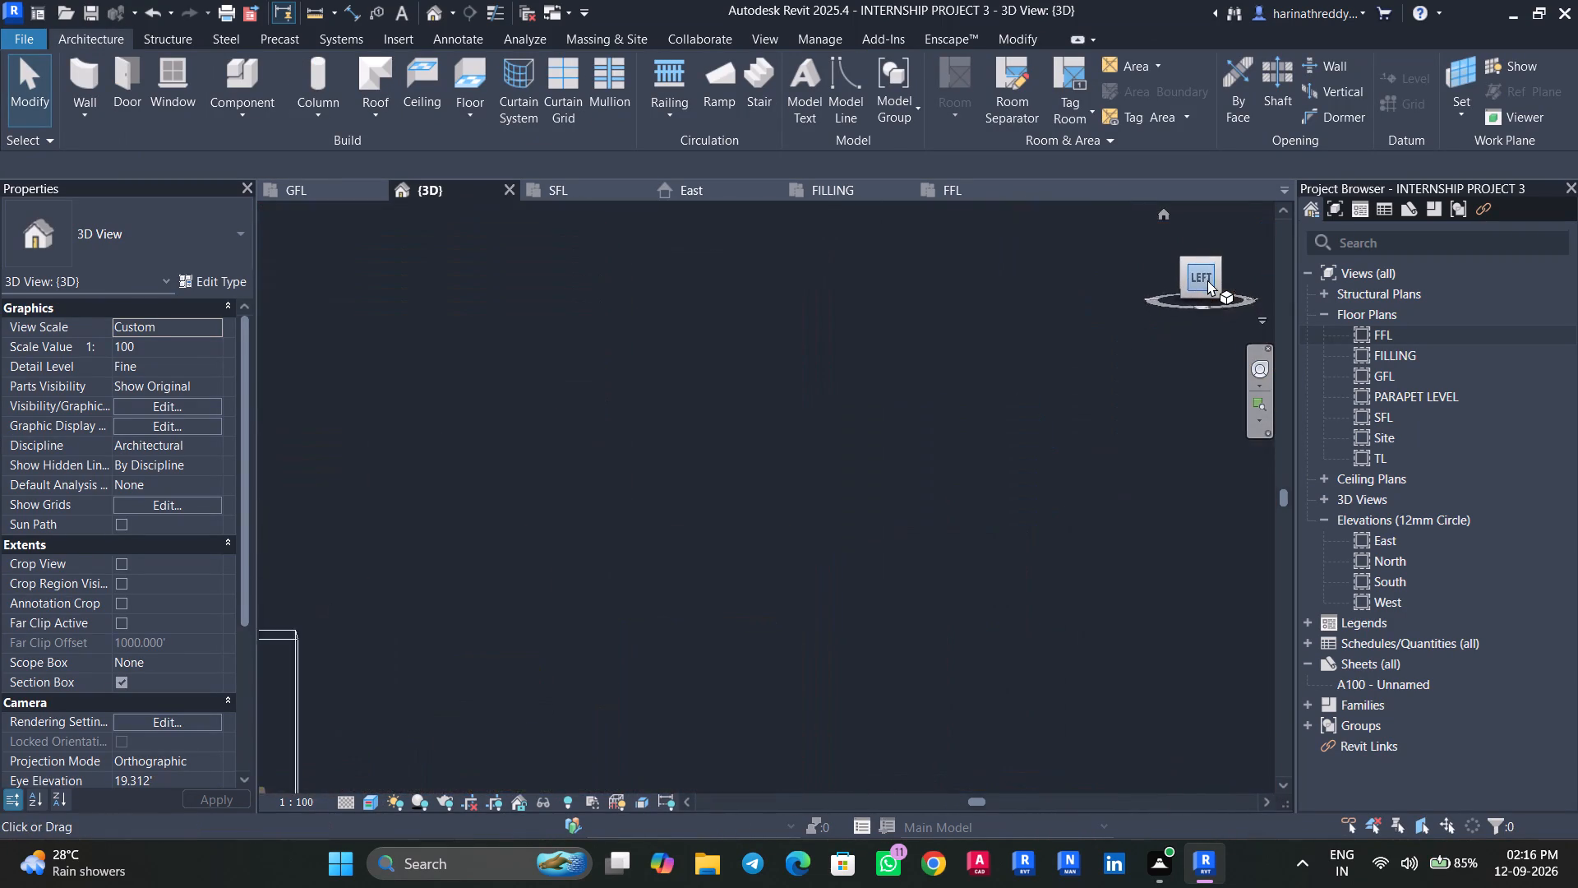
{"action": "scroll", "coordinate": [569, 509], "scroll_direction": "up", "scroll_amount": 11}
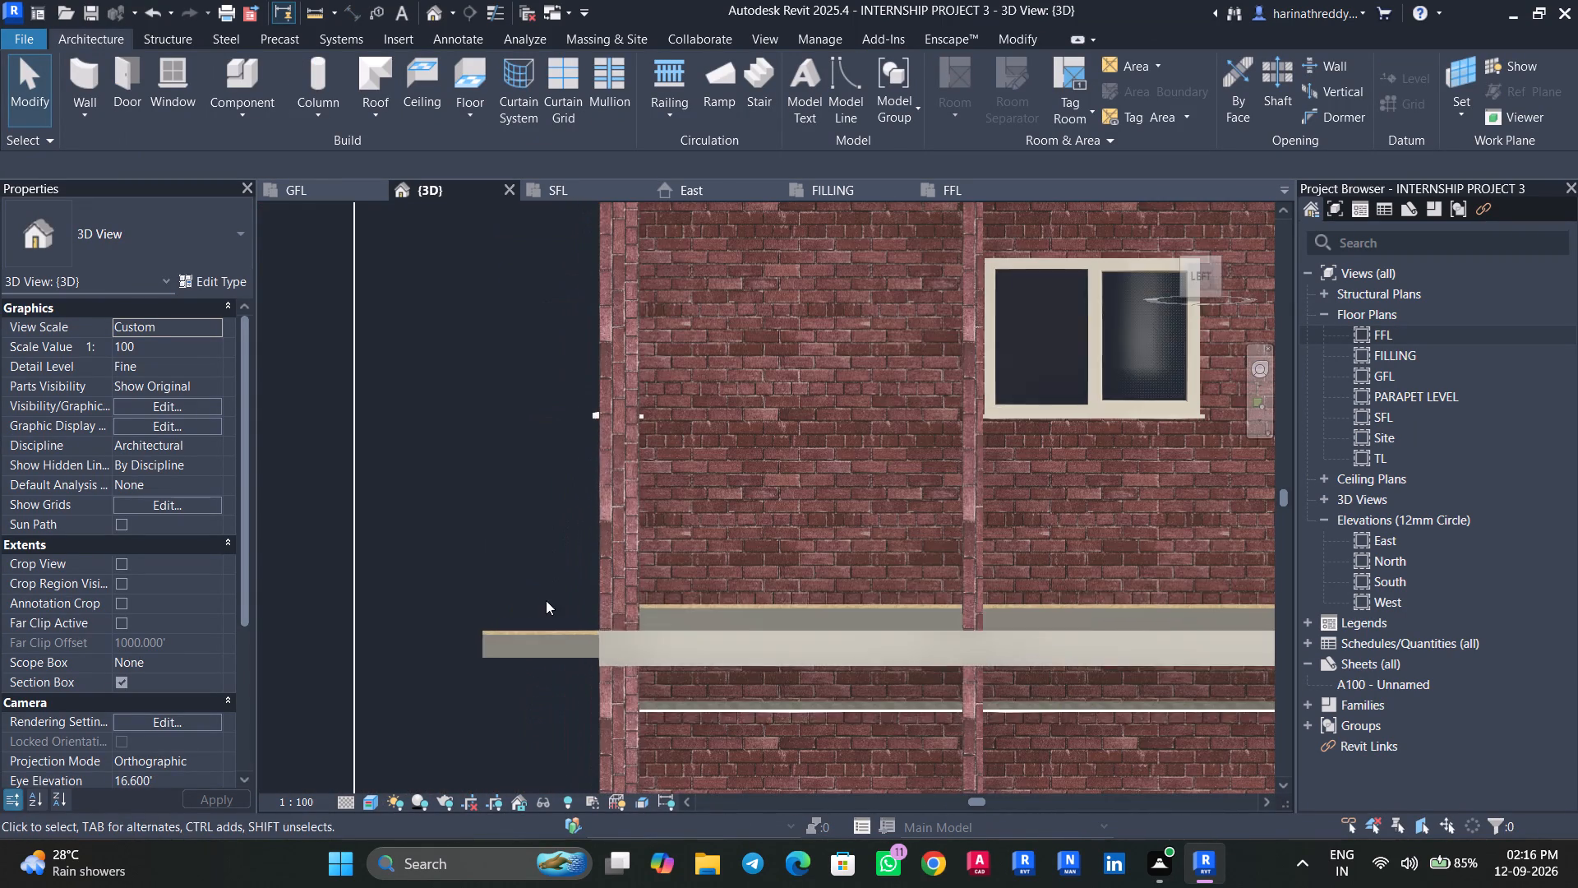
{"action": "left_click", "coordinate": [557, 637]}
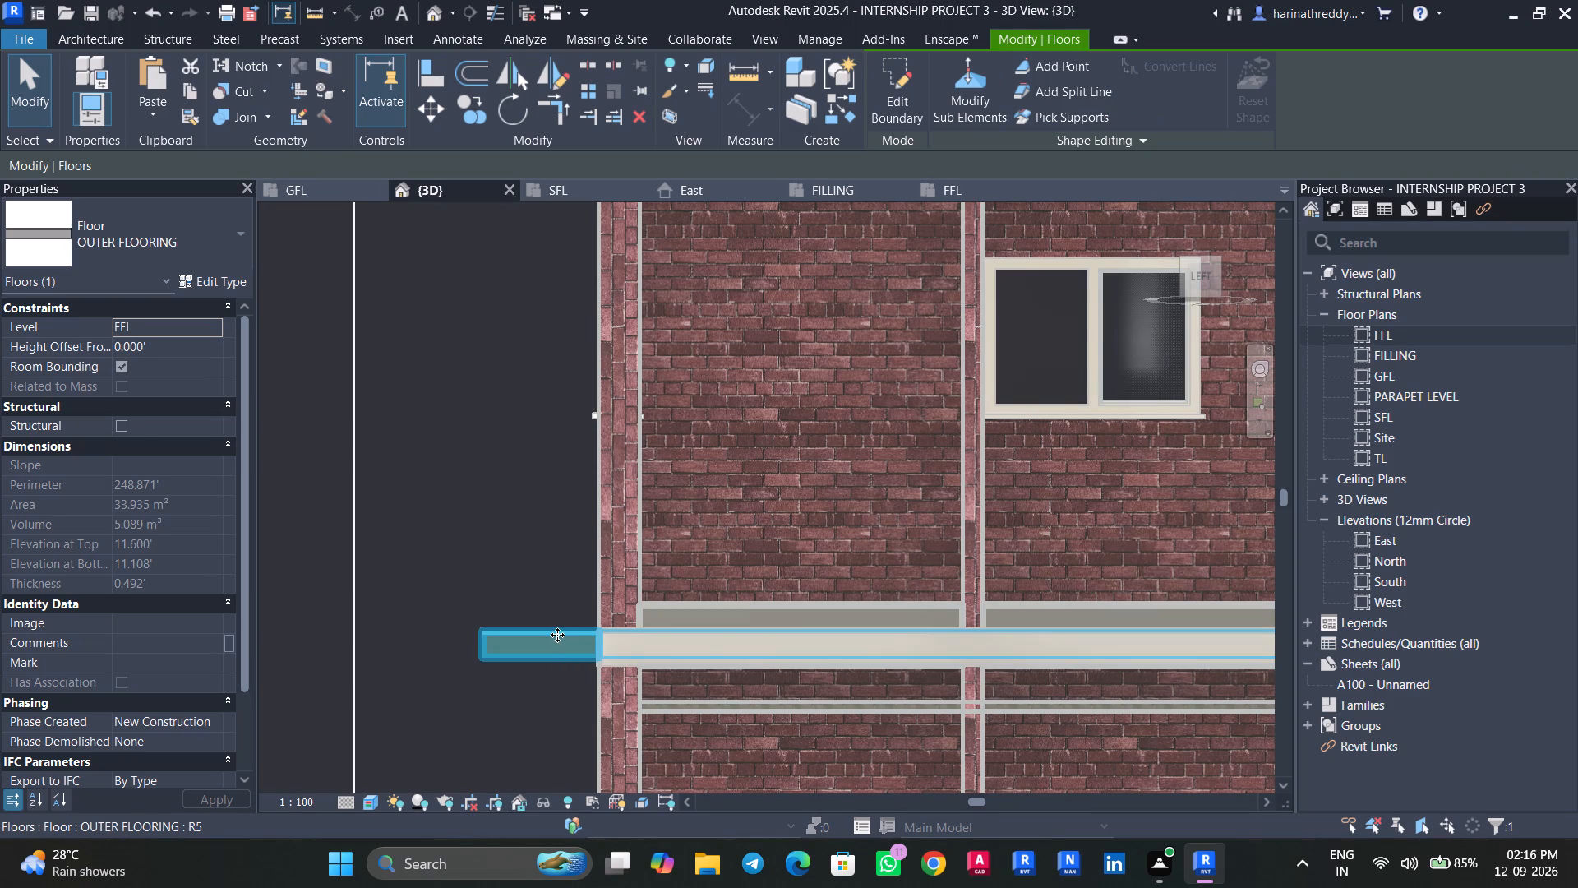
{"action": "key", "text": "Escape"}
{"action": "scroll", "coordinate": [508, 601], "scroll_direction": "down", "scroll_amount": 12}
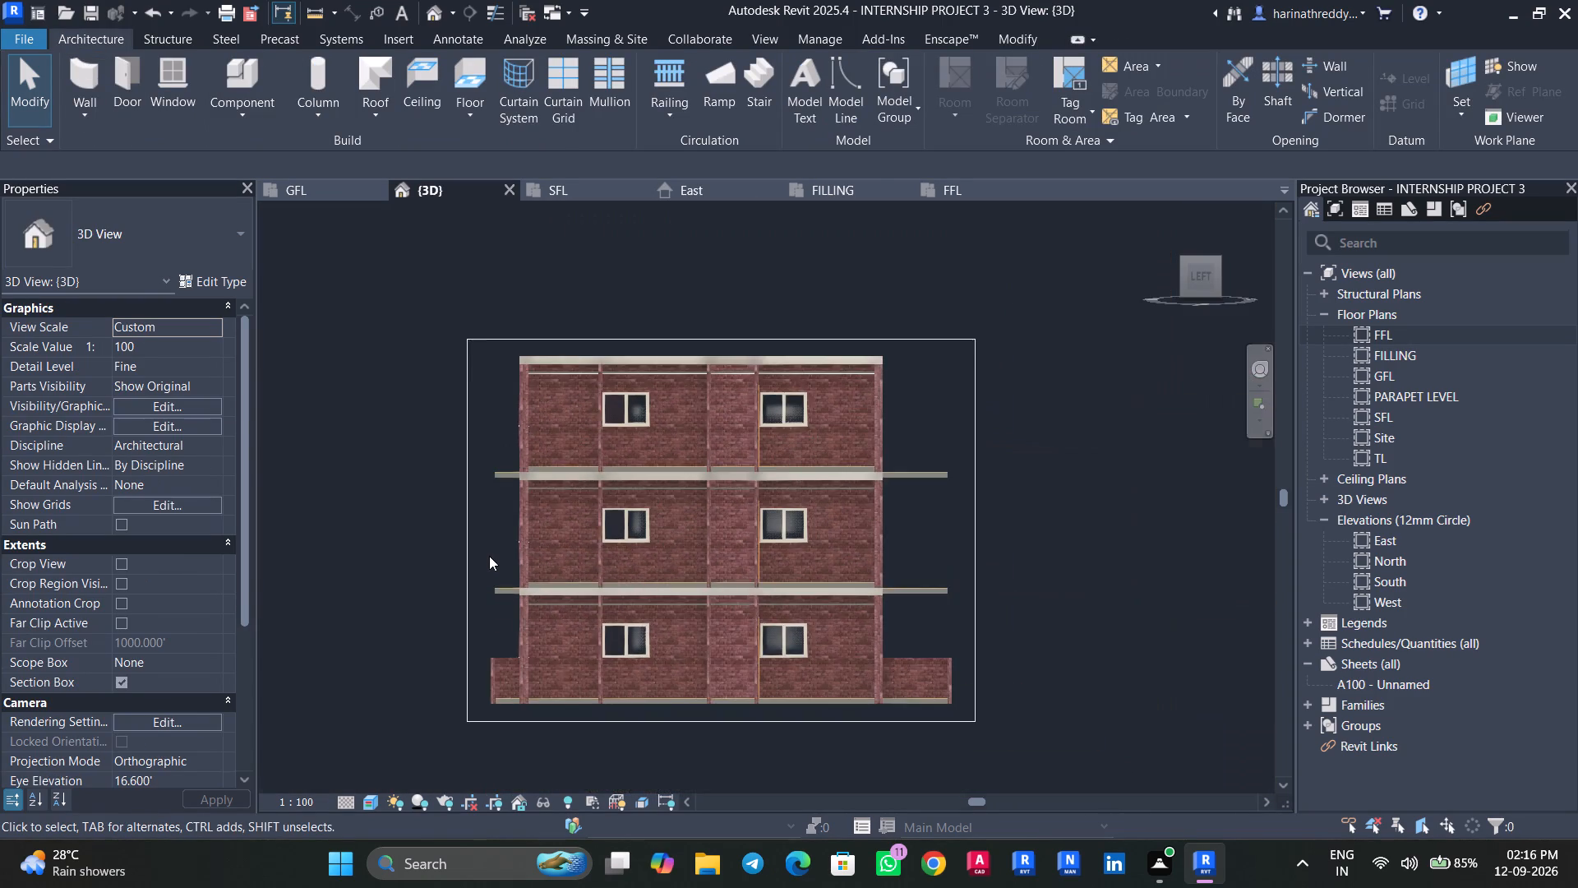
{"action": "middle_click_drag", "start_coordinate": [480, 545], "coordinate": [478, 709], "text": "shift"}
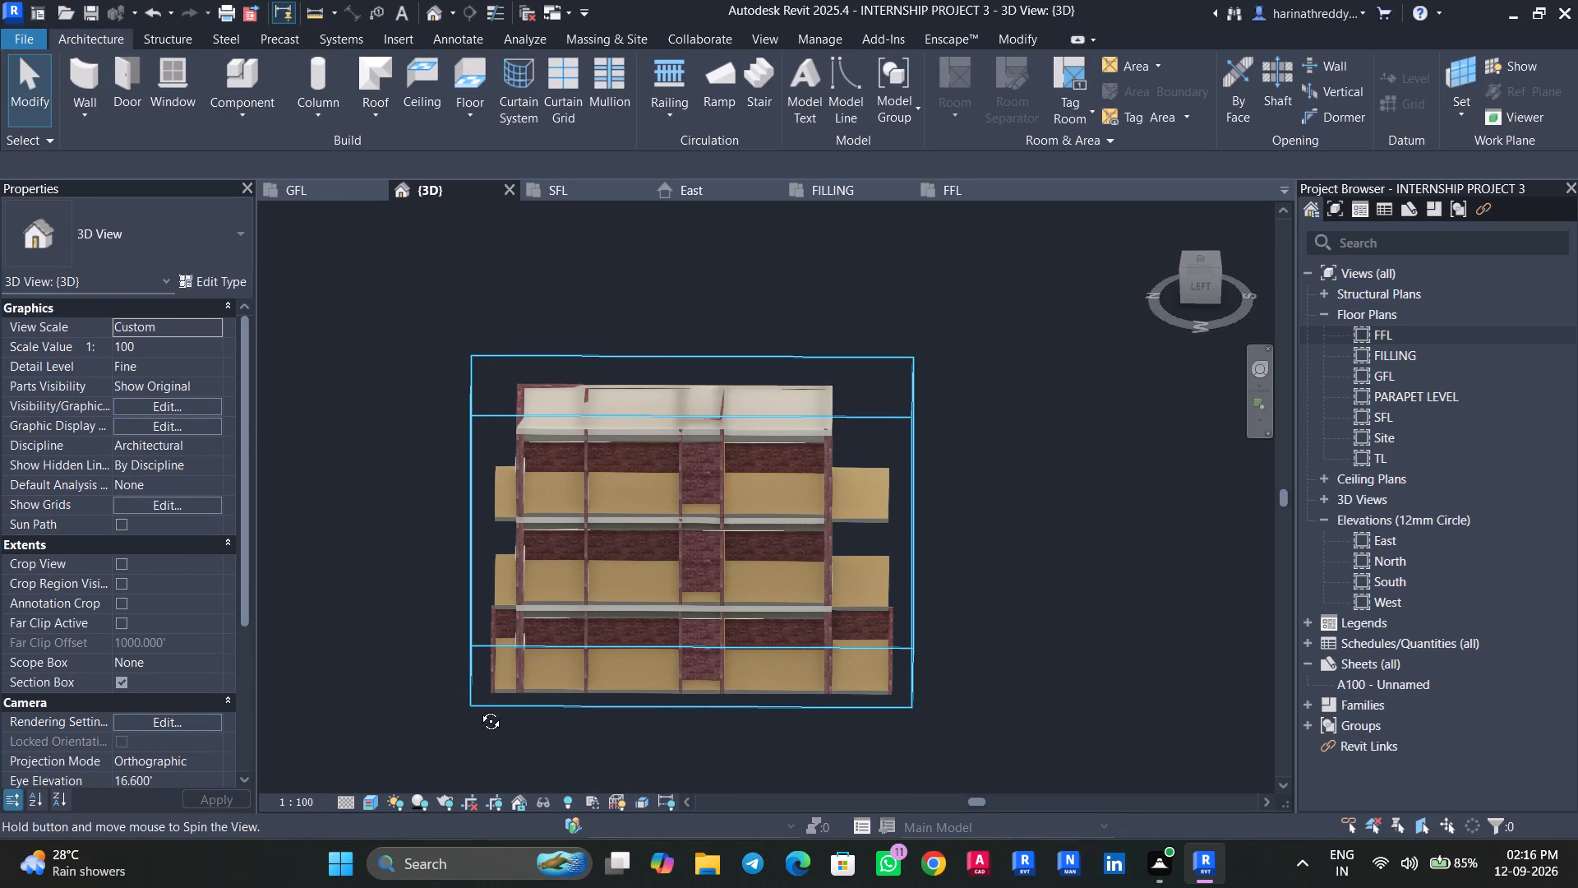
{"action": "middle_click_drag", "start_coordinate": [478, 709], "coordinate": [508, 565], "text": "shift"}
{"action": "left_click", "coordinate": [1208, 274]}
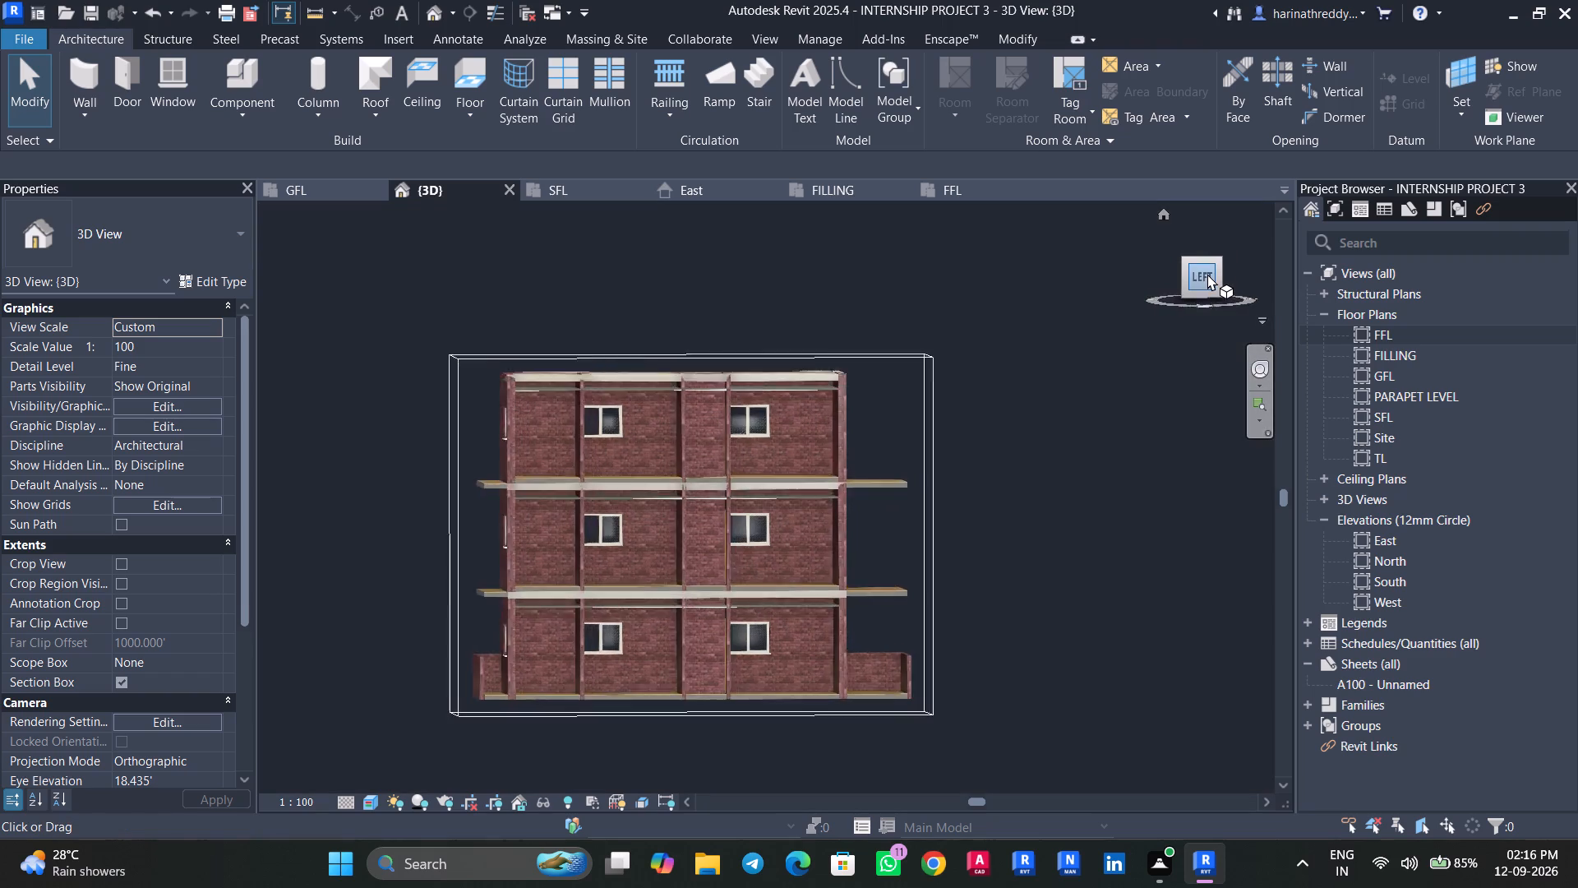
{"action": "scroll", "coordinate": [899, 493], "scroll_direction": "down", "scroll_amount": 1}
{"action": "scroll", "coordinate": [901, 491], "scroll_direction": "up", "scroll_amount": 11}
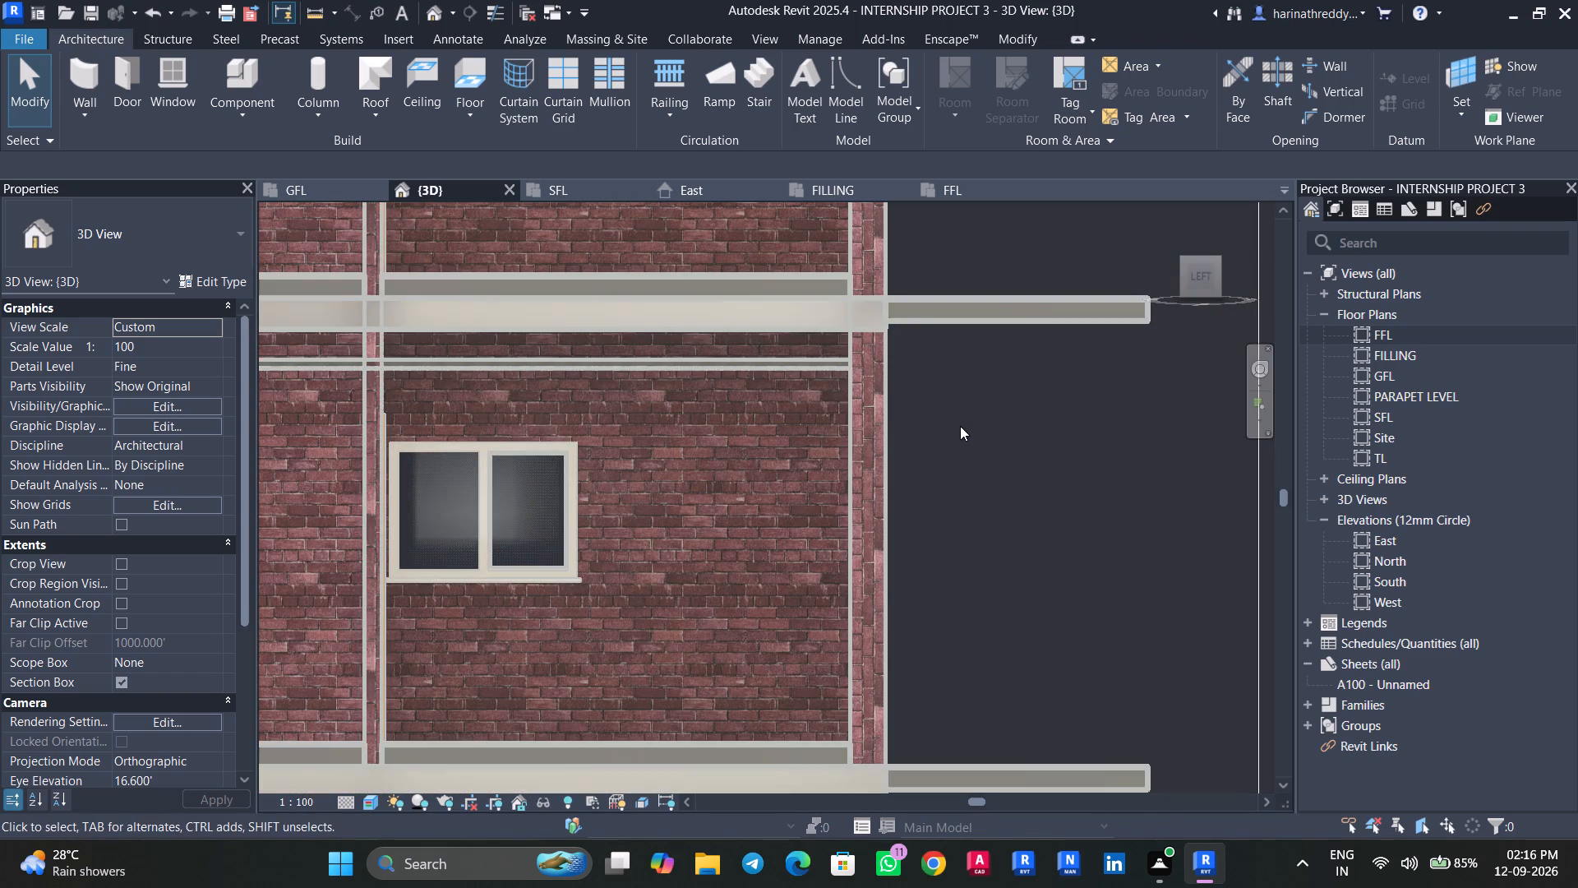
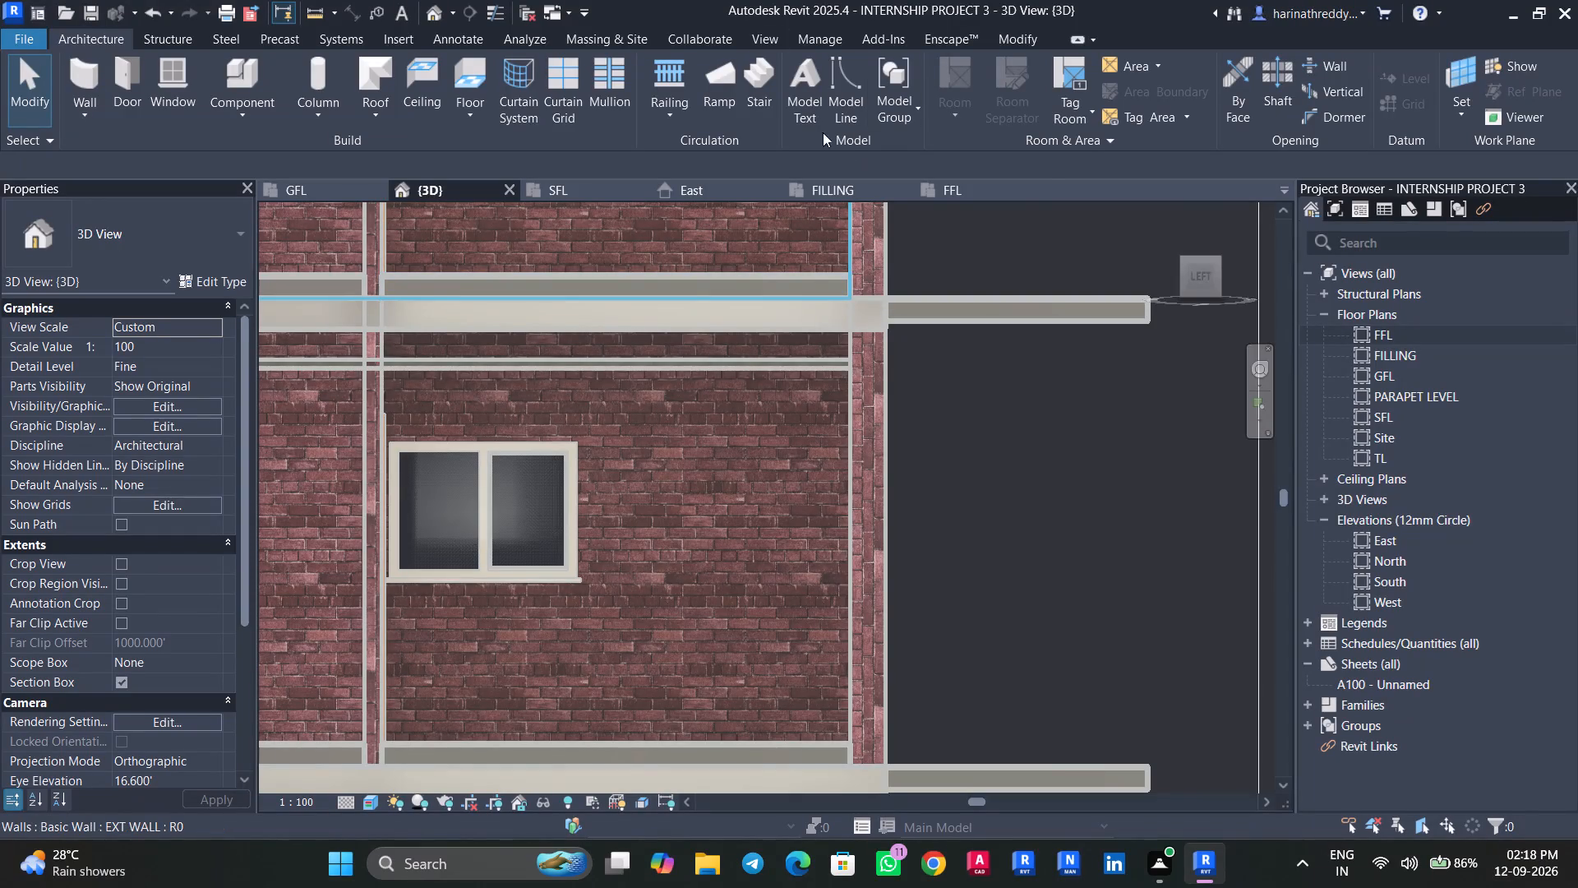
Set the height offset of the outer flooring on level FFL to 150 mm.
{"action": "left_click", "coordinate": [981, 303]}
{"action": "scroll", "coordinate": [980, 313], "scroll_direction": "down", "scroll_amount": 2}
{"action": "scroll", "coordinate": [980, 313], "scroll_direction": "up", "scroll_amount": 1}
{"action": "scroll", "coordinate": [980, 313], "scroll_direction": "down", "scroll_amount": 1}
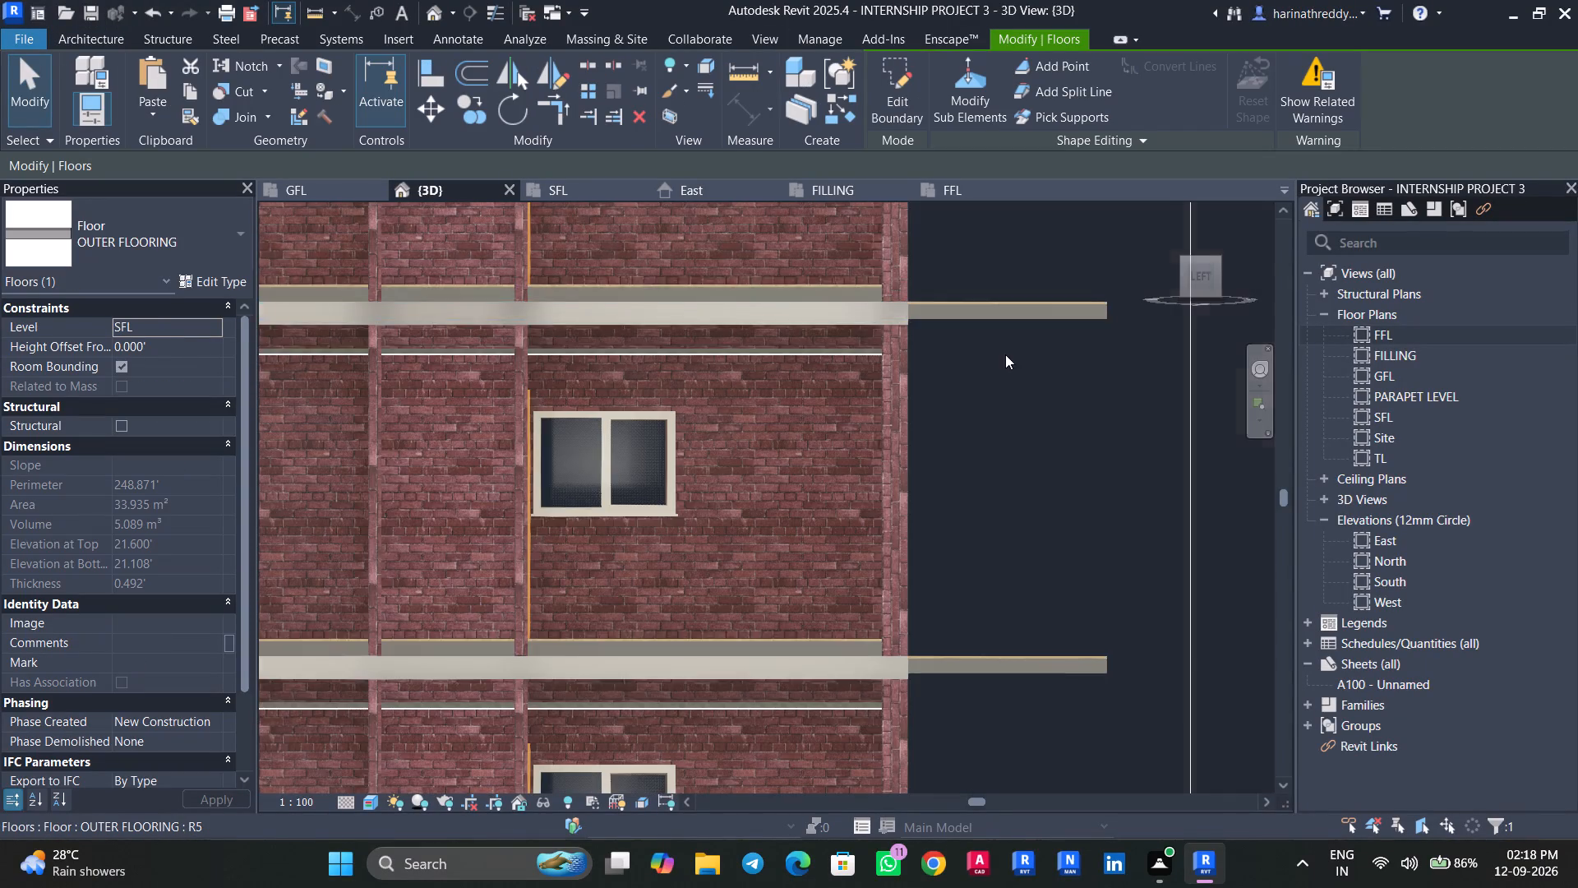
{"action": "middle_click_drag", "start_coordinate": [1003, 368], "coordinate": [1097, 464]}
{"action": "scroll", "coordinate": [1097, 463], "scroll_direction": "down", "scroll_amount": 1}
{"action": "scroll", "coordinate": [1097, 463], "scroll_direction": "up", "scroll_amount": 1}
{"action": "scroll", "coordinate": [1097, 463], "scroll_direction": "down", "scroll_amount": 6}
{"action": "left_click", "coordinate": [1102, 574]}
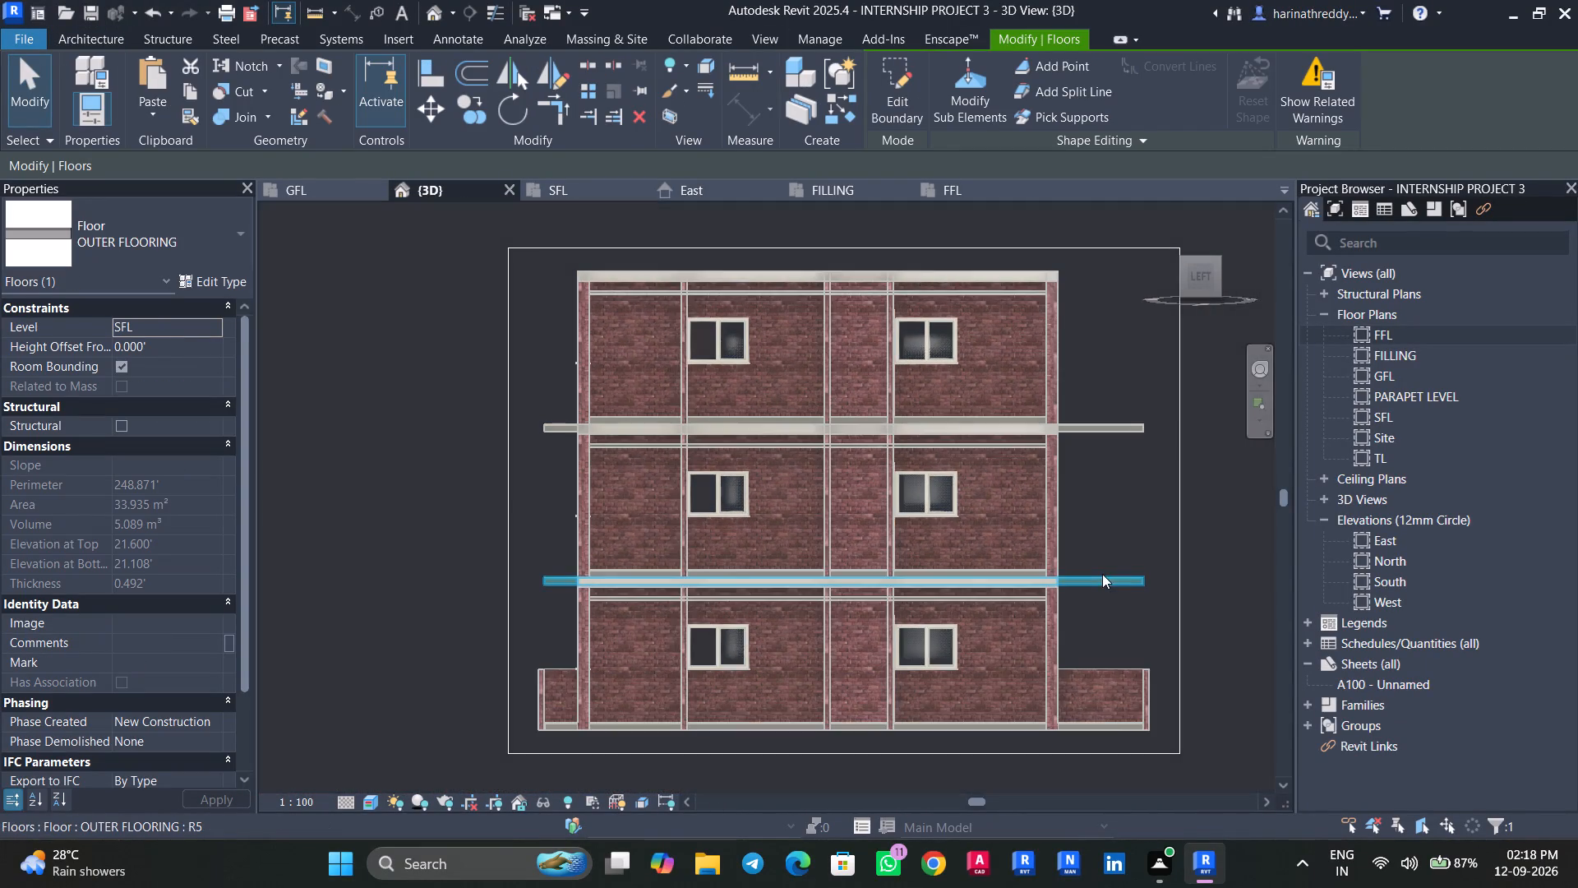
{"action": "scroll", "coordinate": [1068, 579], "scroll_direction": "up", "scroll_amount": 3}
{"action": "scroll", "coordinate": [1068, 579], "scroll_direction": "down", "scroll_amount": 1}
{"action": "scroll", "coordinate": [1068, 579], "scroll_direction": "up", "scroll_amount": 1}
{"action": "left_click", "coordinate": [163, 345]}
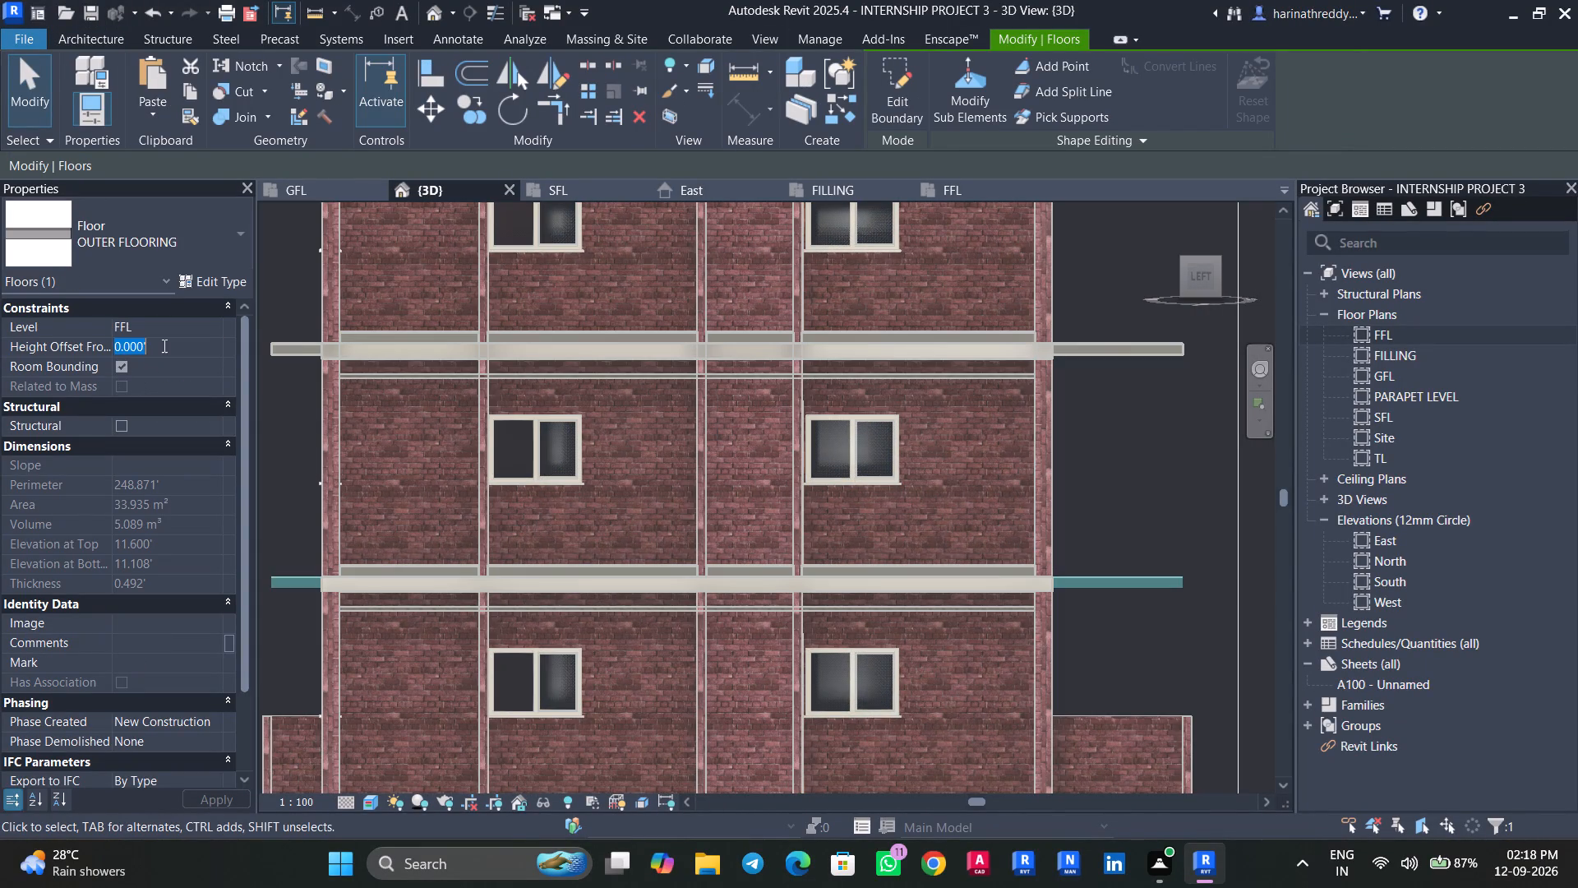
{"action": "type", "text": "150mm"}
{"action": "key", "text": "Return"}
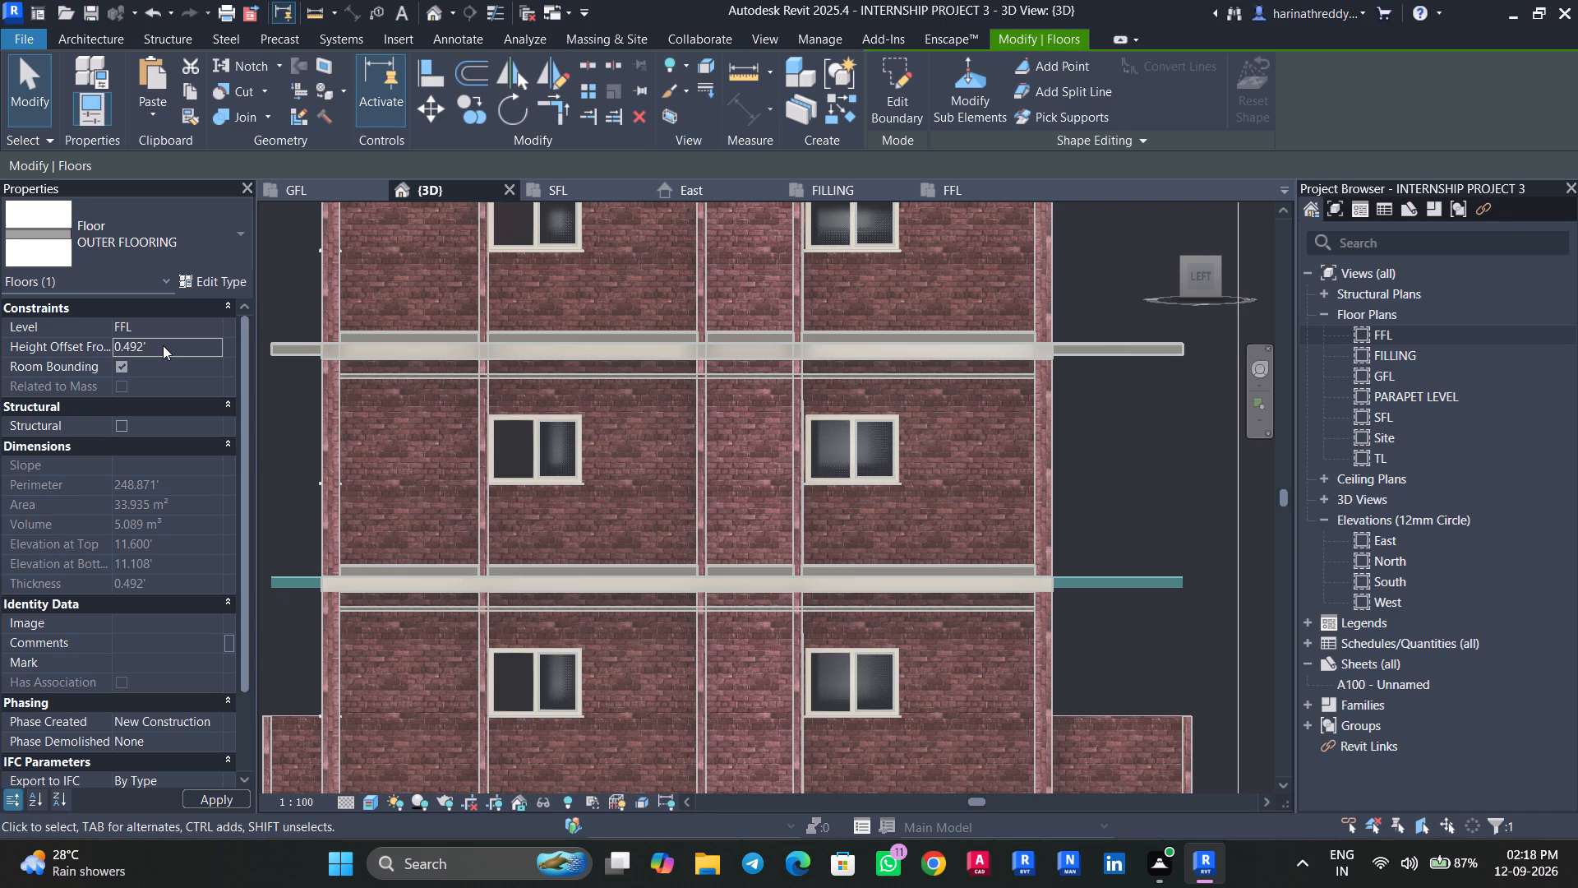
{"action": "key", "text": "Escape"}
{"action": "key", "text": "Escape"}
{"action": "key", "text": "Escape"}
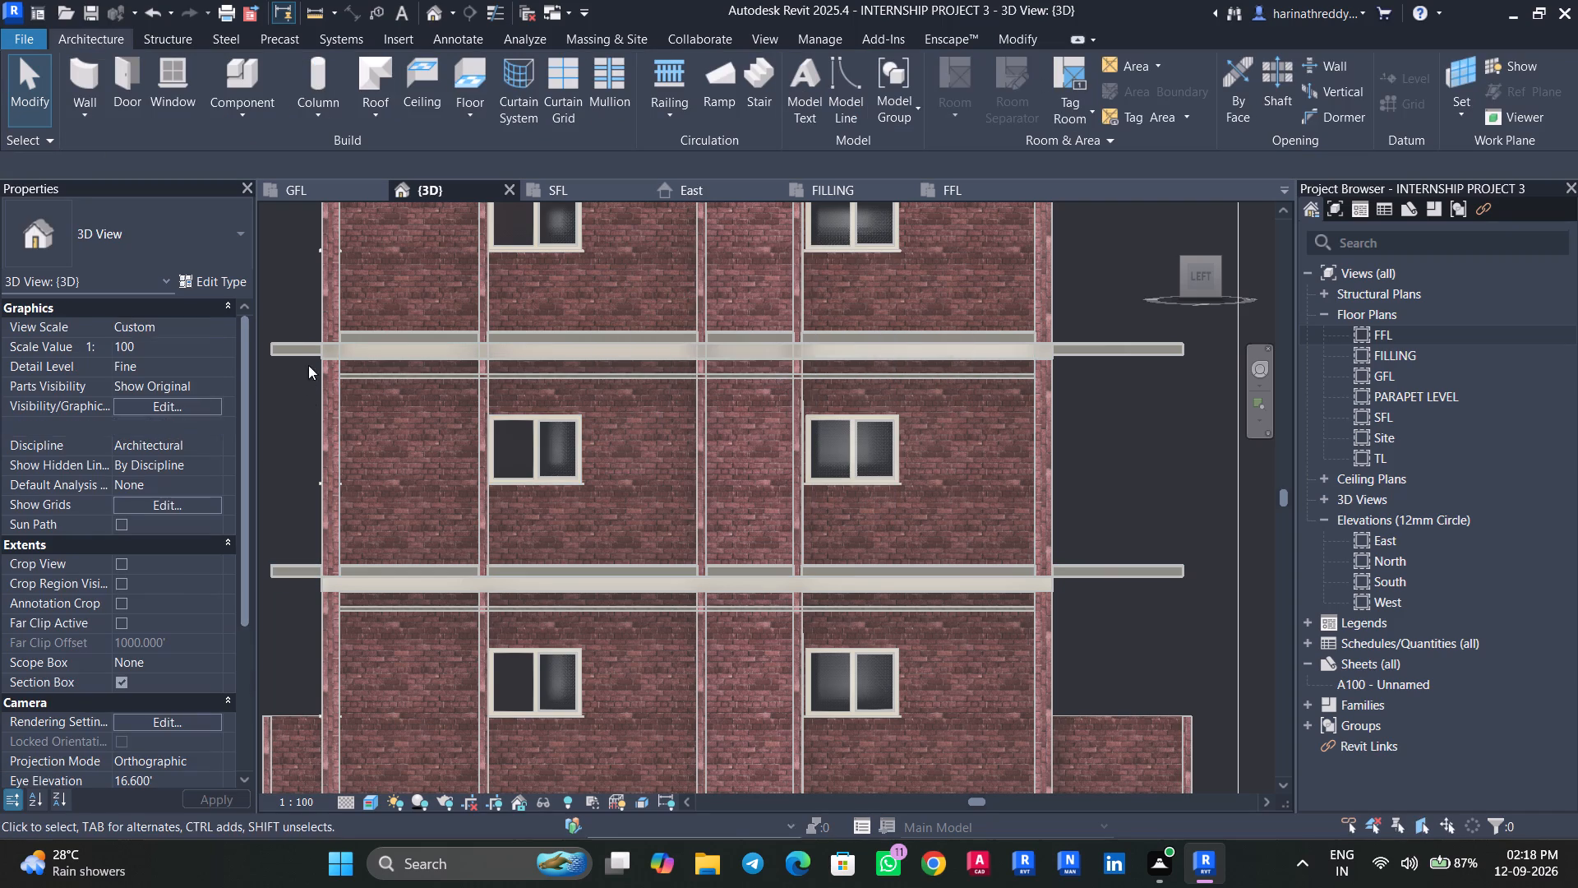
Set the height offset of the outer flooring on level SFL to 150 mm.
{"action": "left_click", "coordinate": [300, 346]}
{"action": "left_click", "coordinate": [193, 344]}
{"action": "type", "text": "150,"}
{"action": "type", "text": "mm"}
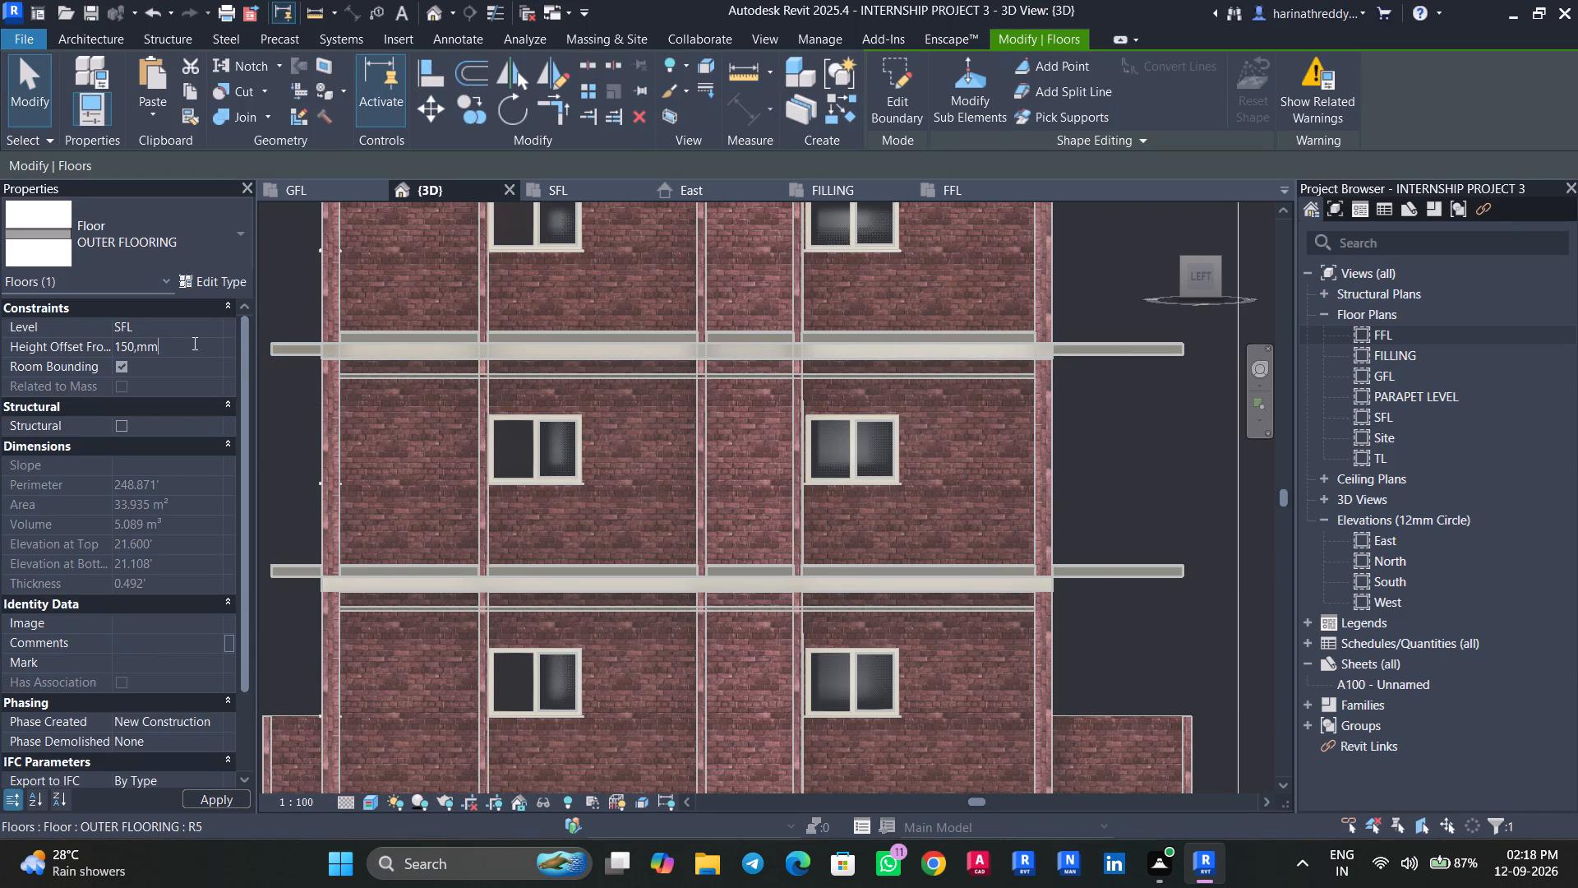
{"action": "key", "text": "BackSpace"}
{"action": "key", "text": "BackSpace"}
{"action": "key", "text": "BackSpace"}
{"action": "type", "text": "mm"}
{"action": "key", "text": "Return"}
{"action": "key", "text": "Escape"}
{"action": "key", "text": "Escape"}
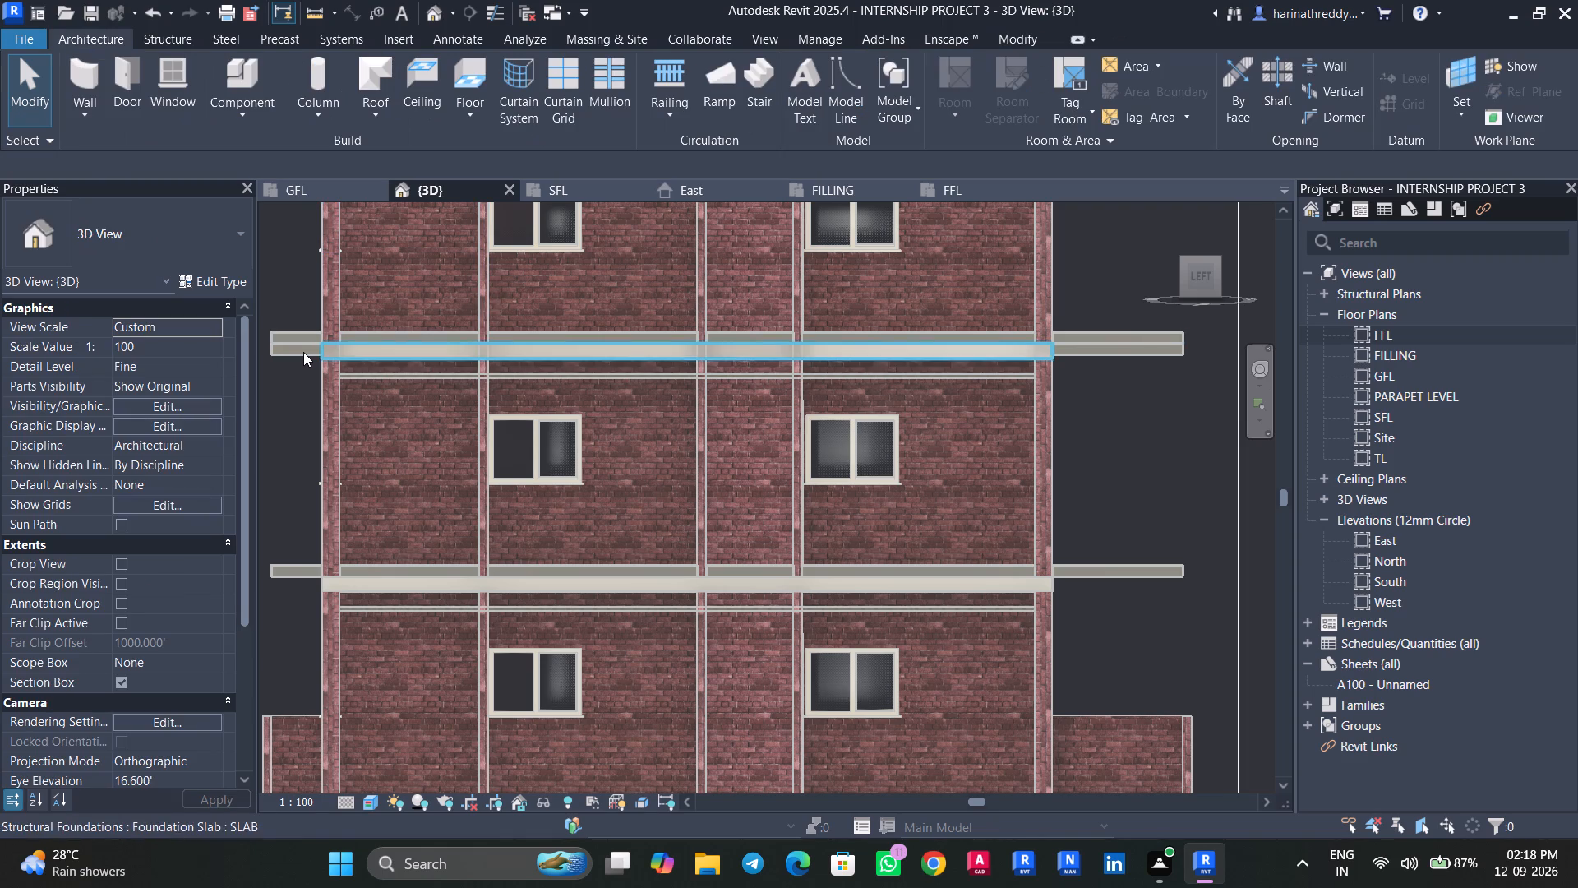
Delete the duplicate outer flooring on level SFL that overlaps the slab at zero offset.
{"action": "left_click", "coordinate": [303, 352]}
{"action": "key", "text": "Escape"}
{"action": "scroll", "coordinate": [290, 352], "scroll_direction": "up", "scroll_amount": 1}
{"action": "scroll", "coordinate": [290, 352], "scroll_direction": "down", "scroll_amount": 1}
{"action": "scroll", "coordinate": [290, 352], "scroll_direction": "up", "scroll_amount": 2}
{"action": "left_click", "coordinate": [289, 352]}
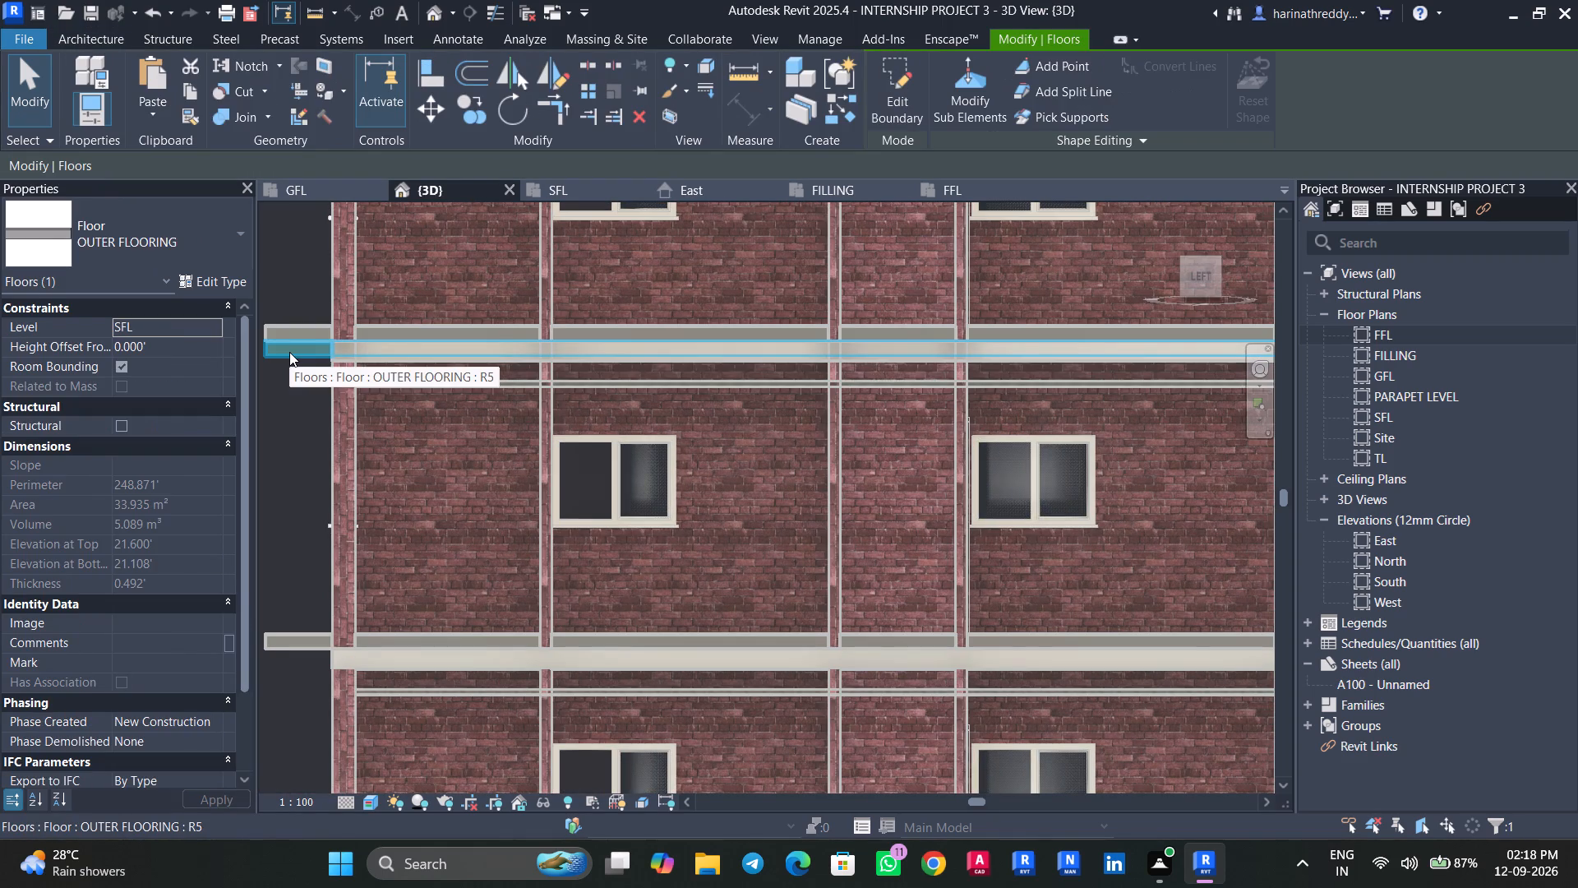
{"action": "key", "text": "Delete"}
Examine how the outer floorings meet the slabs and walls on each storey of the sectioned model, from the side and from above.
{"action": "scroll", "coordinate": [289, 352], "scroll_direction": "down", "scroll_amount": 6}
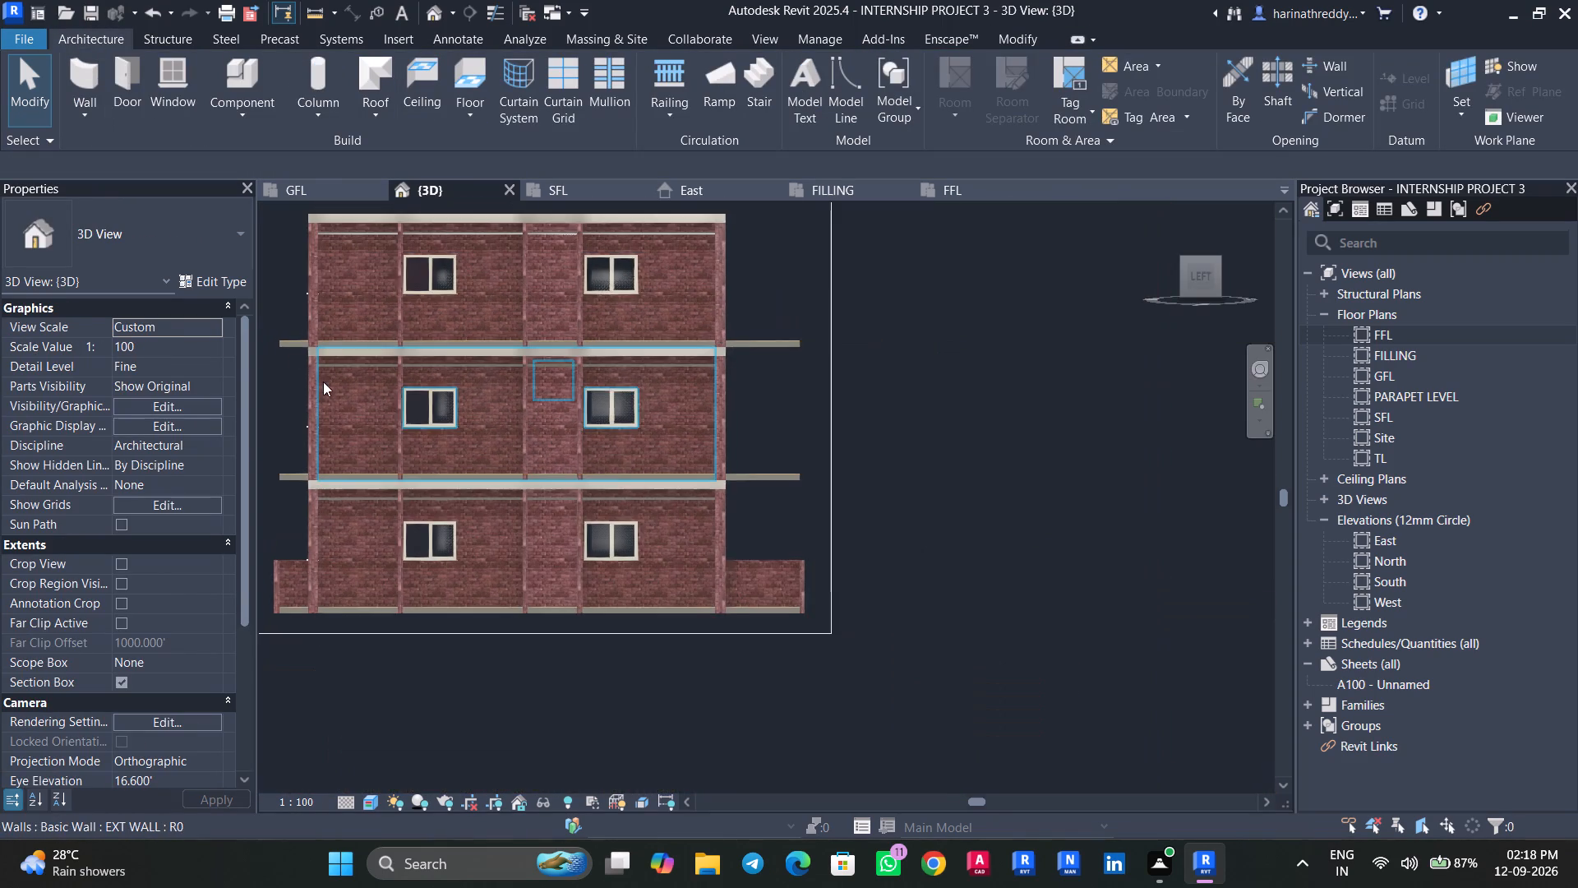
{"action": "middle_click_drag", "start_coordinate": [914, 391], "coordinate": [938, 607], "text": "shift"}
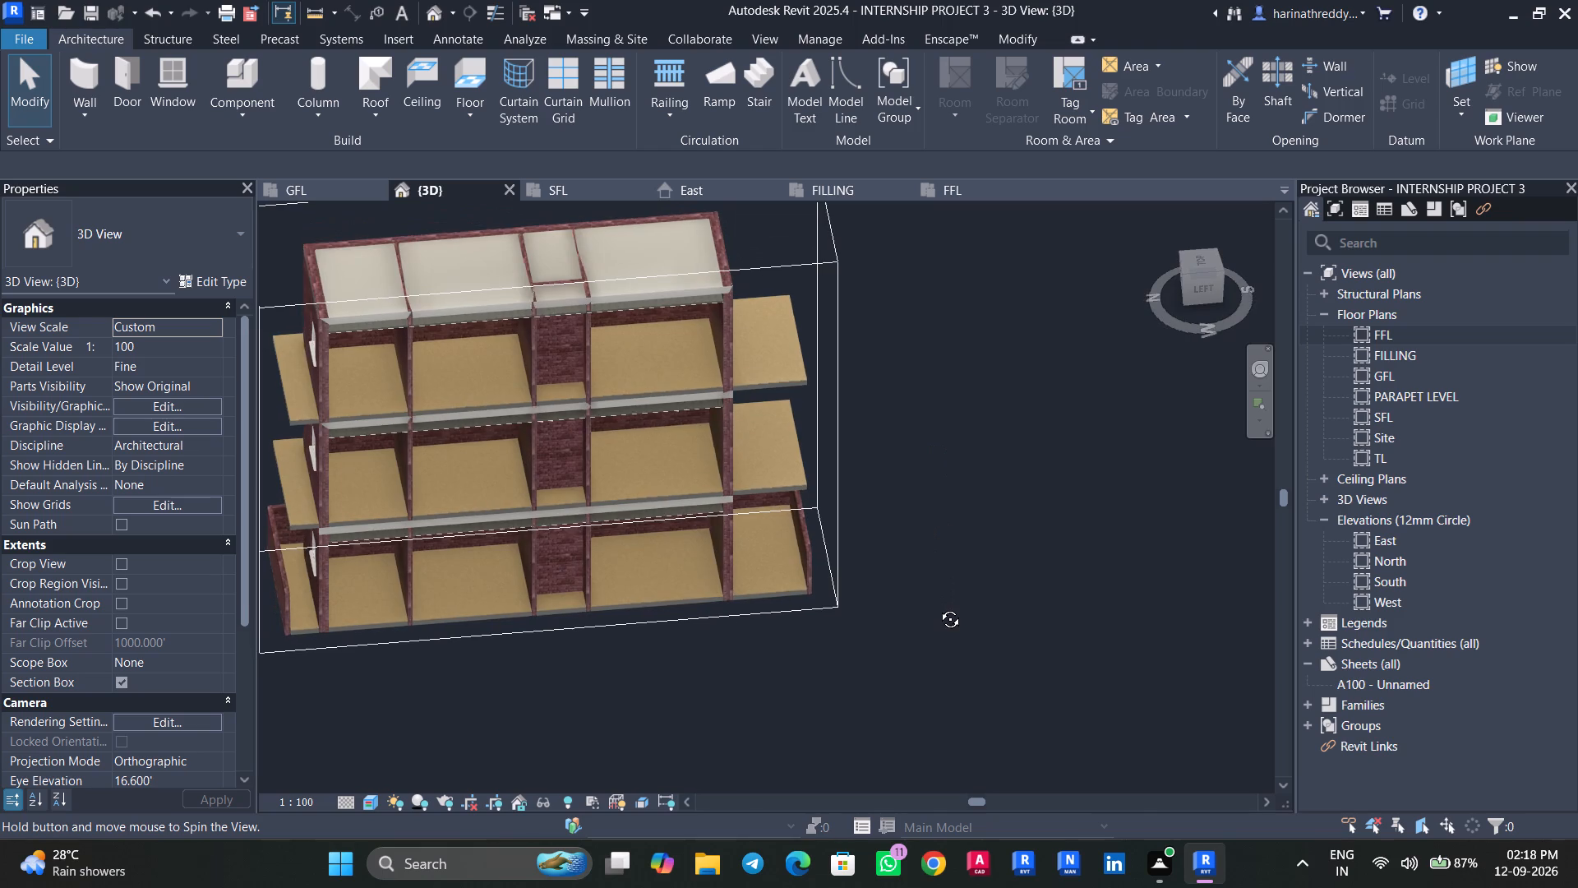
{"action": "middle_click_drag", "start_coordinate": [938, 607], "coordinate": [927, 484], "text": "shift"}
{"action": "scroll", "coordinate": [449, 249], "scroll_direction": "up", "scroll_amount": 4}
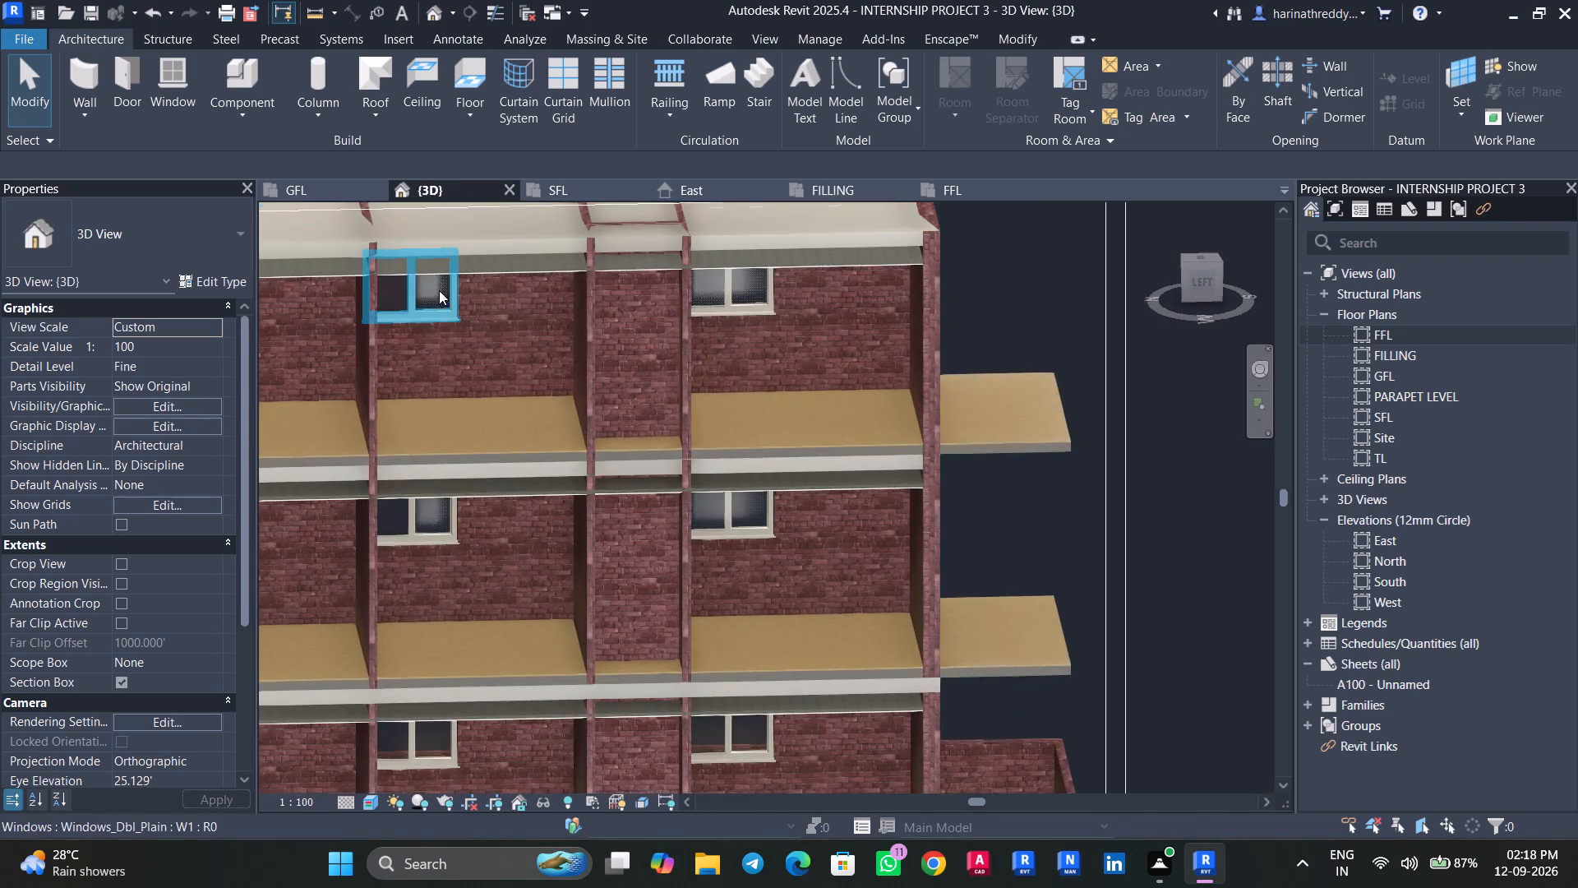
{"action": "middle_click_drag", "start_coordinate": [452, 293], "coordinate": [604, 503]}
{"action": "middle_click_drag", "start_coordinate": [561, 529], "coordinate": [574, 475], "text": "shift"}
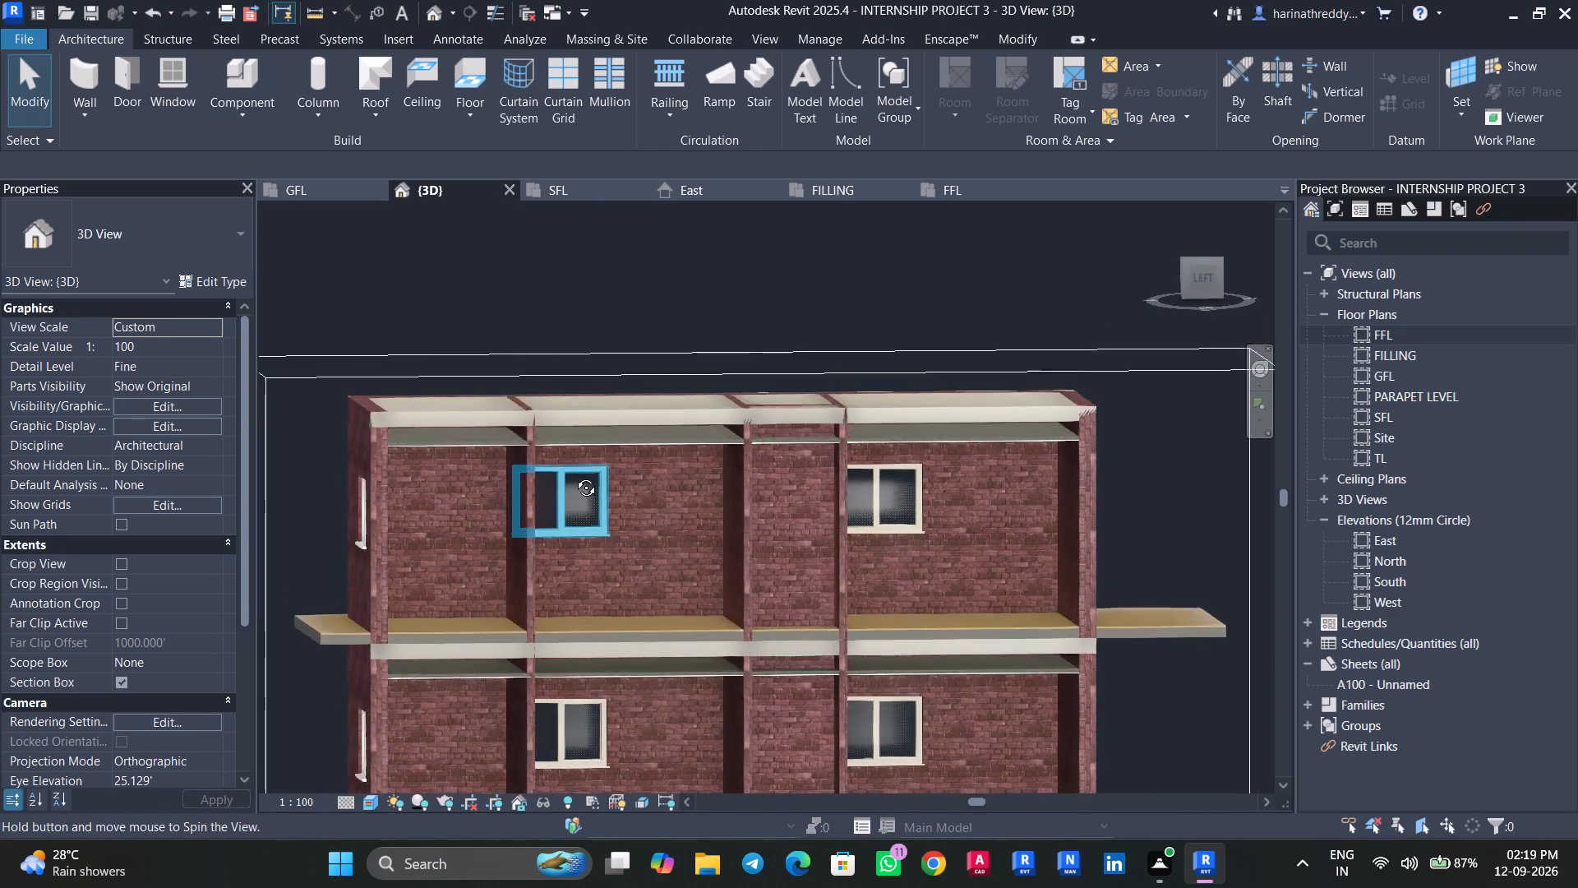
{"action": "middle_click_drag", "start_coordinate": [574, 475], "coordinate": [580, 496], "text": "shift"}
{"action": "middle_click_drag", "start_coordinate": [588, 540], "coordinate": [759, 497]}
{"action": "scroll", "coordinate": [521, 579], "scroll_direction": "up", "scroll_amount": 10}
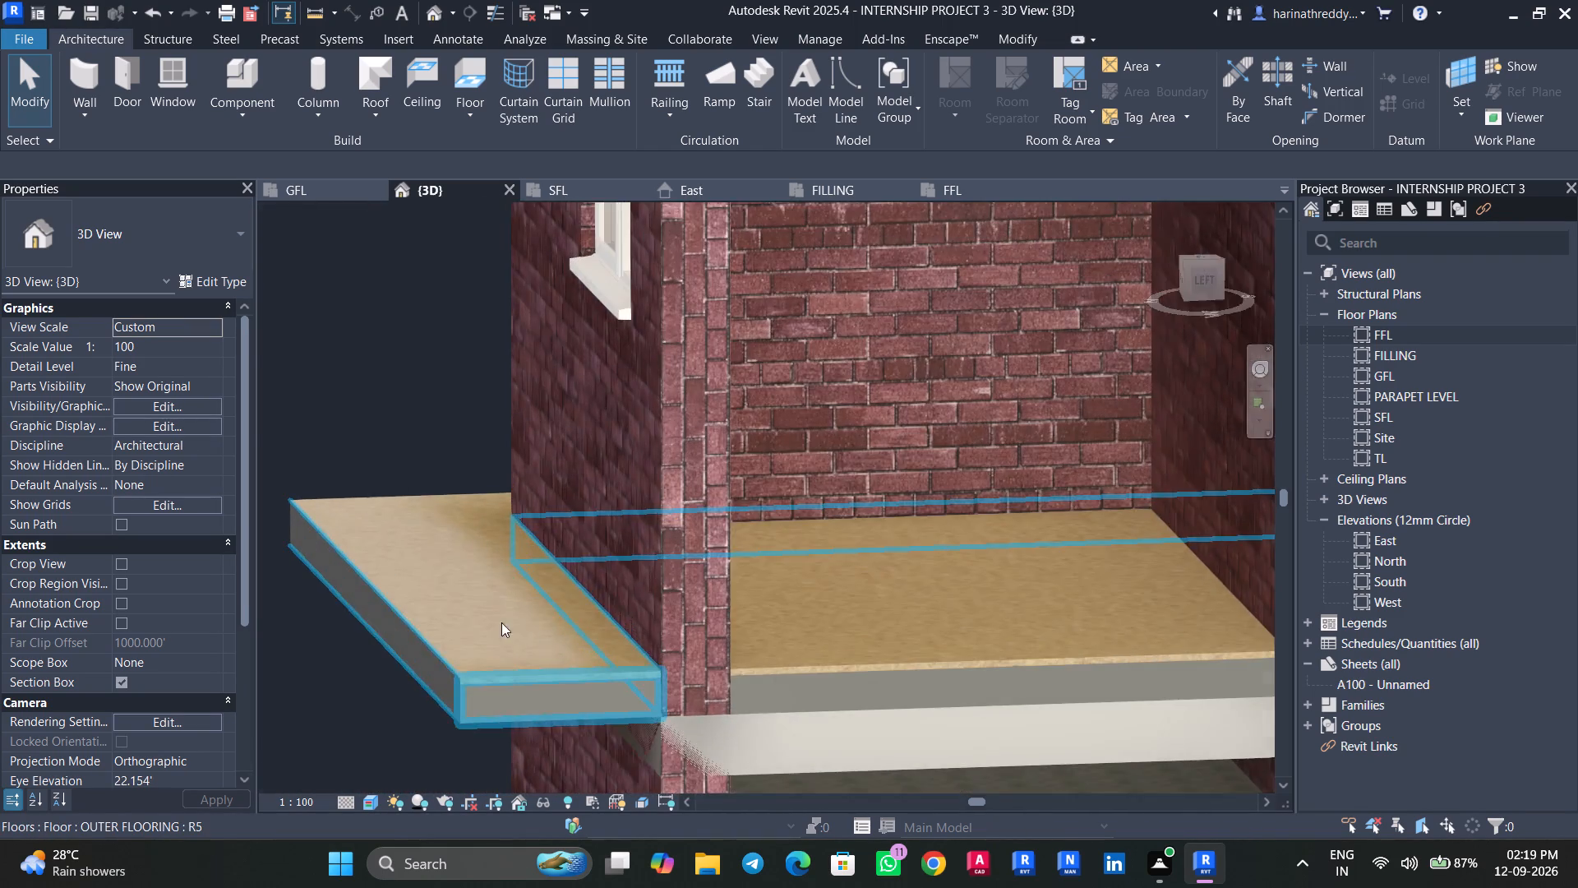
{"action": "middle_click_drag", "start_coordinate": [496, 617], "coordinate": [464, 552], "text": "shift"}
{"action": "scroll", "coordinate": [394, 638], "scroll_direction": "down", "scroll_amount": 1}
{"action": "scroll", "coordinate": [394, 638], "scroll_direction": "up", "scroll_amount": 1, "text": "shift"}
{"action": "scroll", "coordinate": [394, 638], "scroll_direction": "down", "scroll_amount": 2, "text": "shift"}
{"action": "middle_click_drag", "start_coordinate": [315, 400], "coordinate": [322, 408], "text": "shift"}
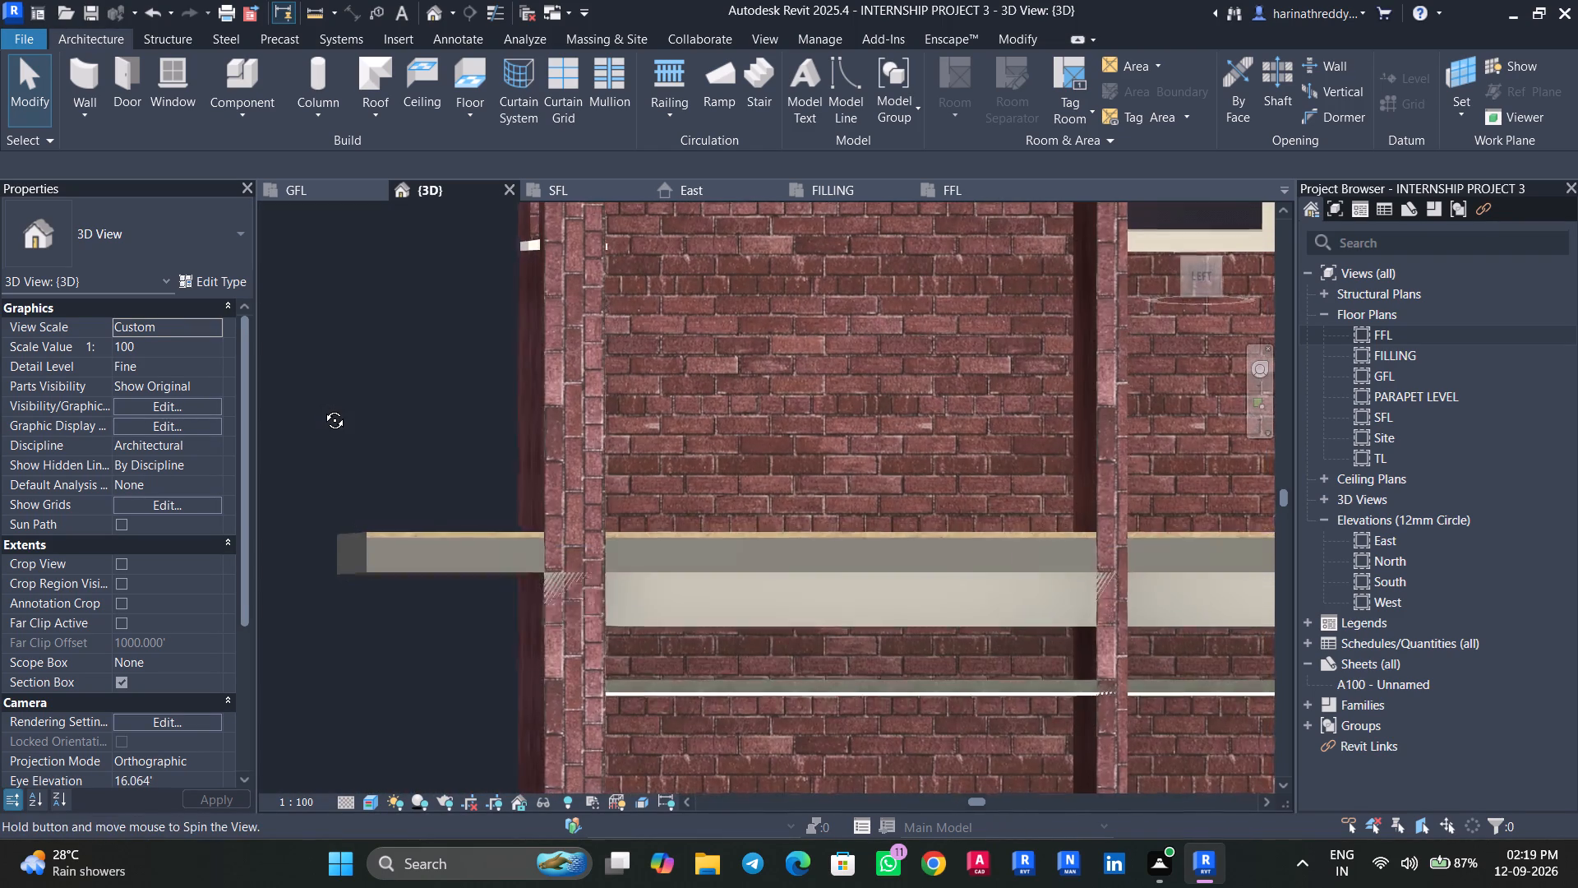
{"action": "middle_click_drag", "start_coordinate": [322, 408], "coordinate": [306, 414], "text": "shift"}
{"action": "middle_click_drag", "start_coordinate": [308, 414], "coordinate": [290, 322]}
{"action": "scroll", "coordinate": [290, 322], "scroll_direction": "down", "scroll_amount": 10}
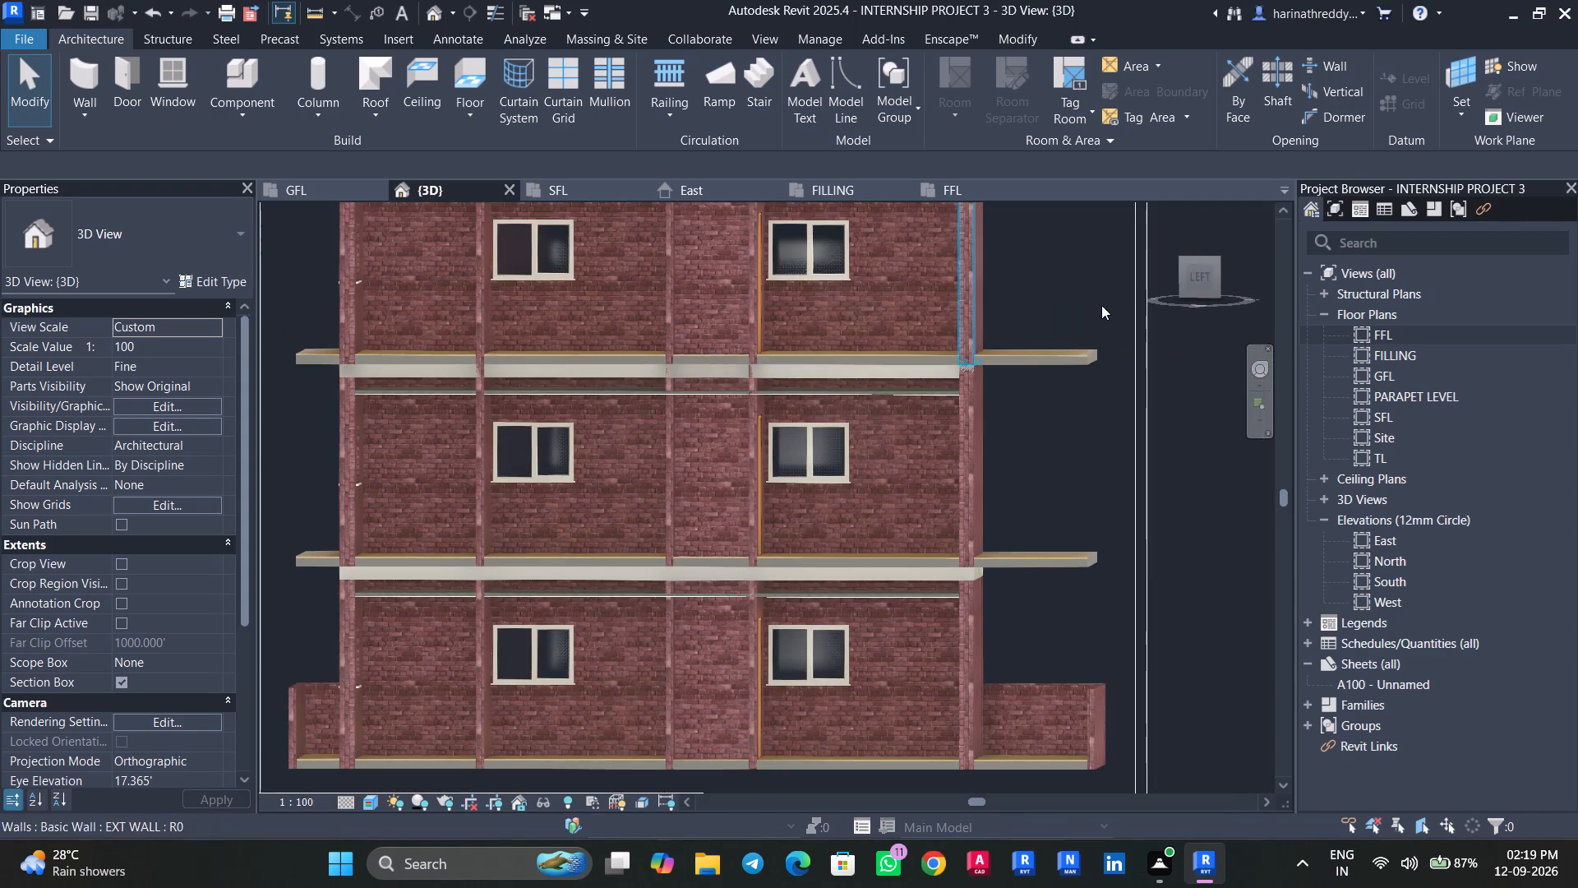
{"action": "left_click", "coordinate": [1195, 276]}
{"action": "scroll", "coordinate": [590, 368], "scroll_direction": "up", "scroll_amount": 8}
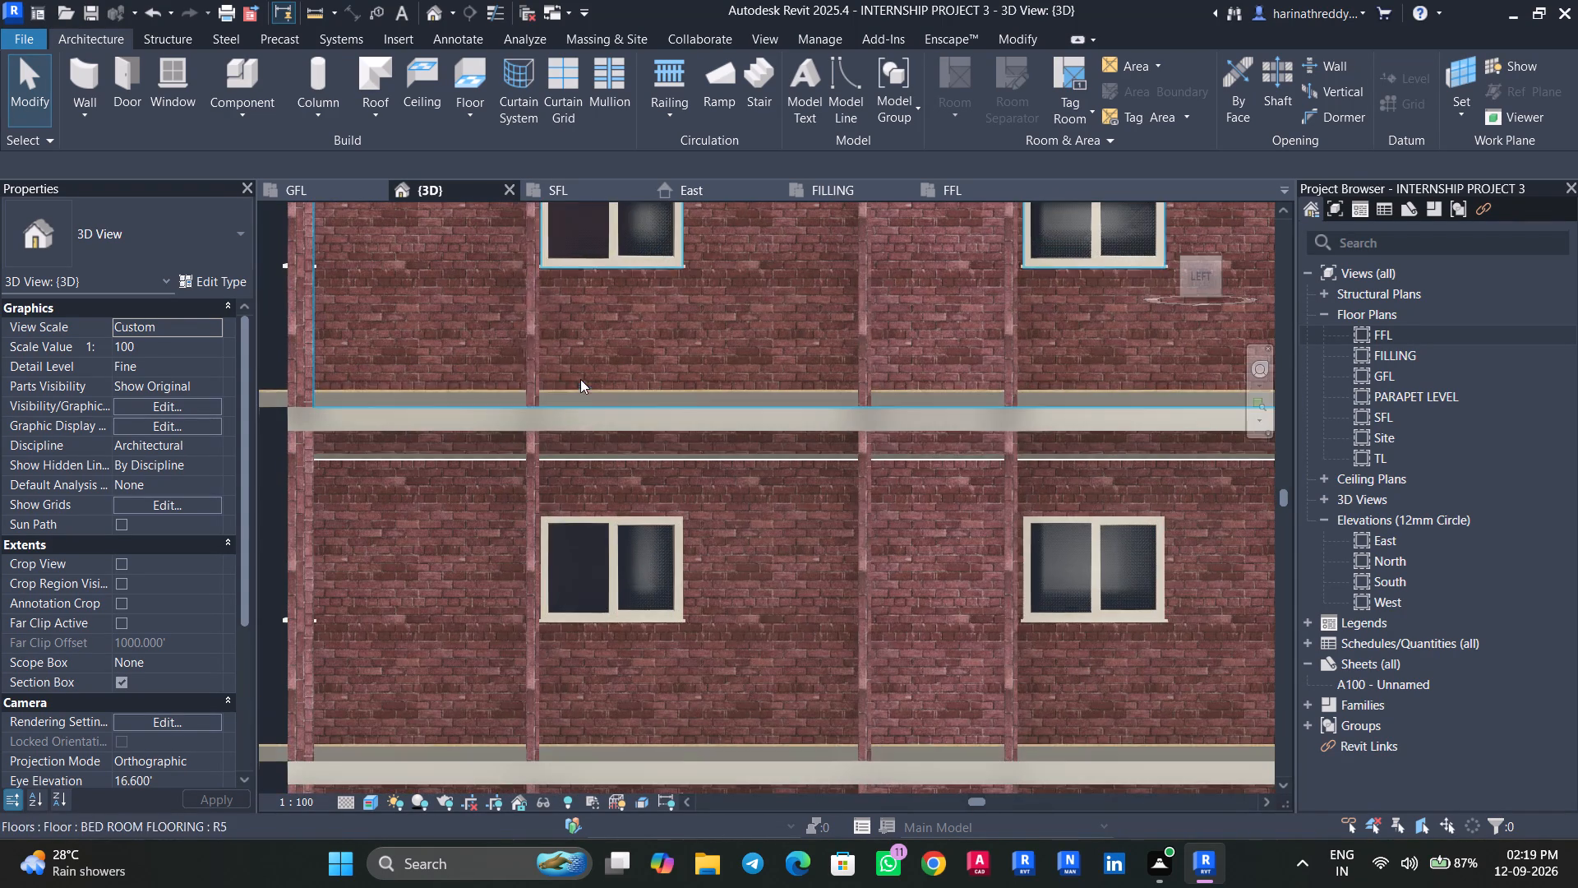
{"action": "middle_click_drag", "start_coordinate": [286, 311], "coordinate": [464, 302]}
{"action": "left_click", "coordinate": [465, 312]}
{"action": "key", "text": "Escape"}
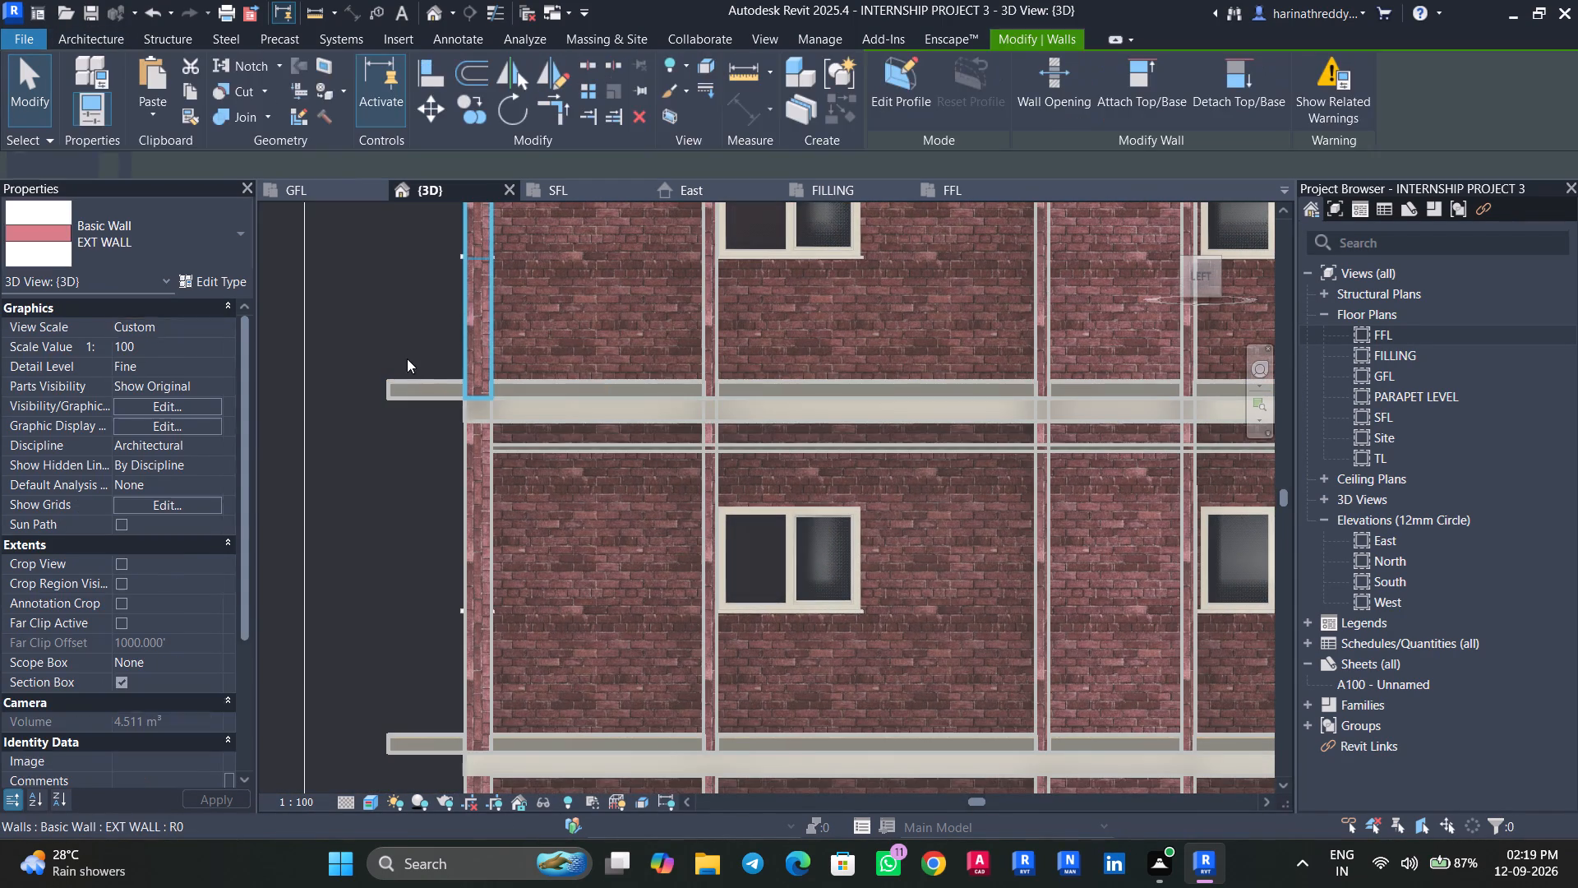
{"action": "scroll", "coordinate": [407, 360], "scroll_direction": "down", "scroll_amount": 8}
{"action": "scroll", "coordinate": [516, 257], "scroll_direction": "up", "scroll_amount": 7}
{"action": "left_click", "coordinate": [564, 264]}
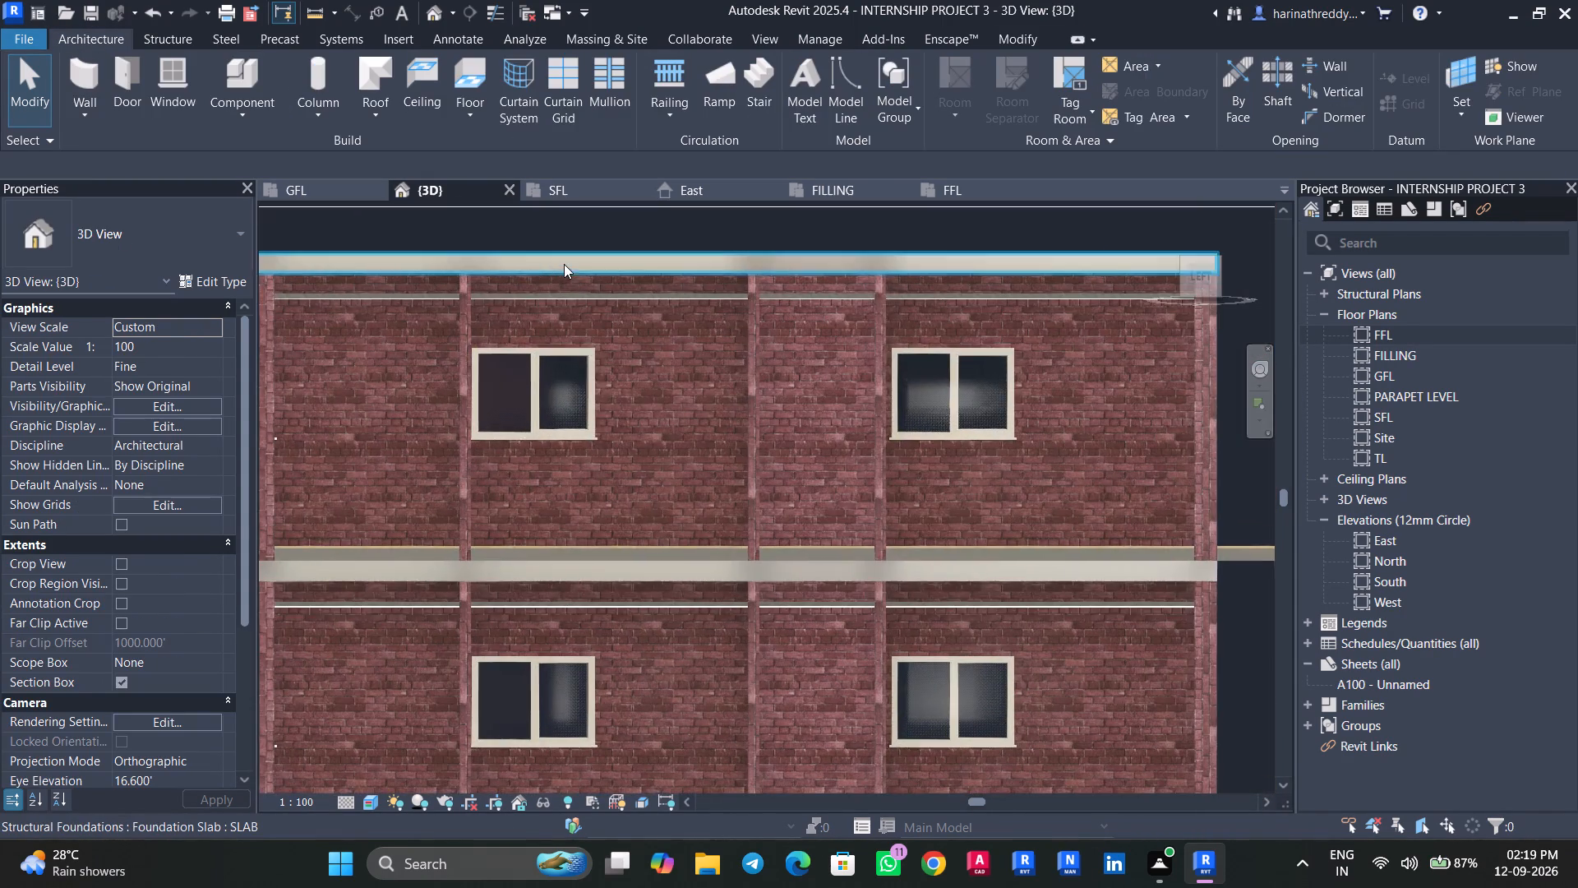
{"action": "middle_click_drag", "start_coordinate": [565, 266], "coordinate": [586, 461], "text": "shift"}
{"action": "scroll", "coordinate": [578, 444], "scroll_direction": "down", "scroll_amount": 7}
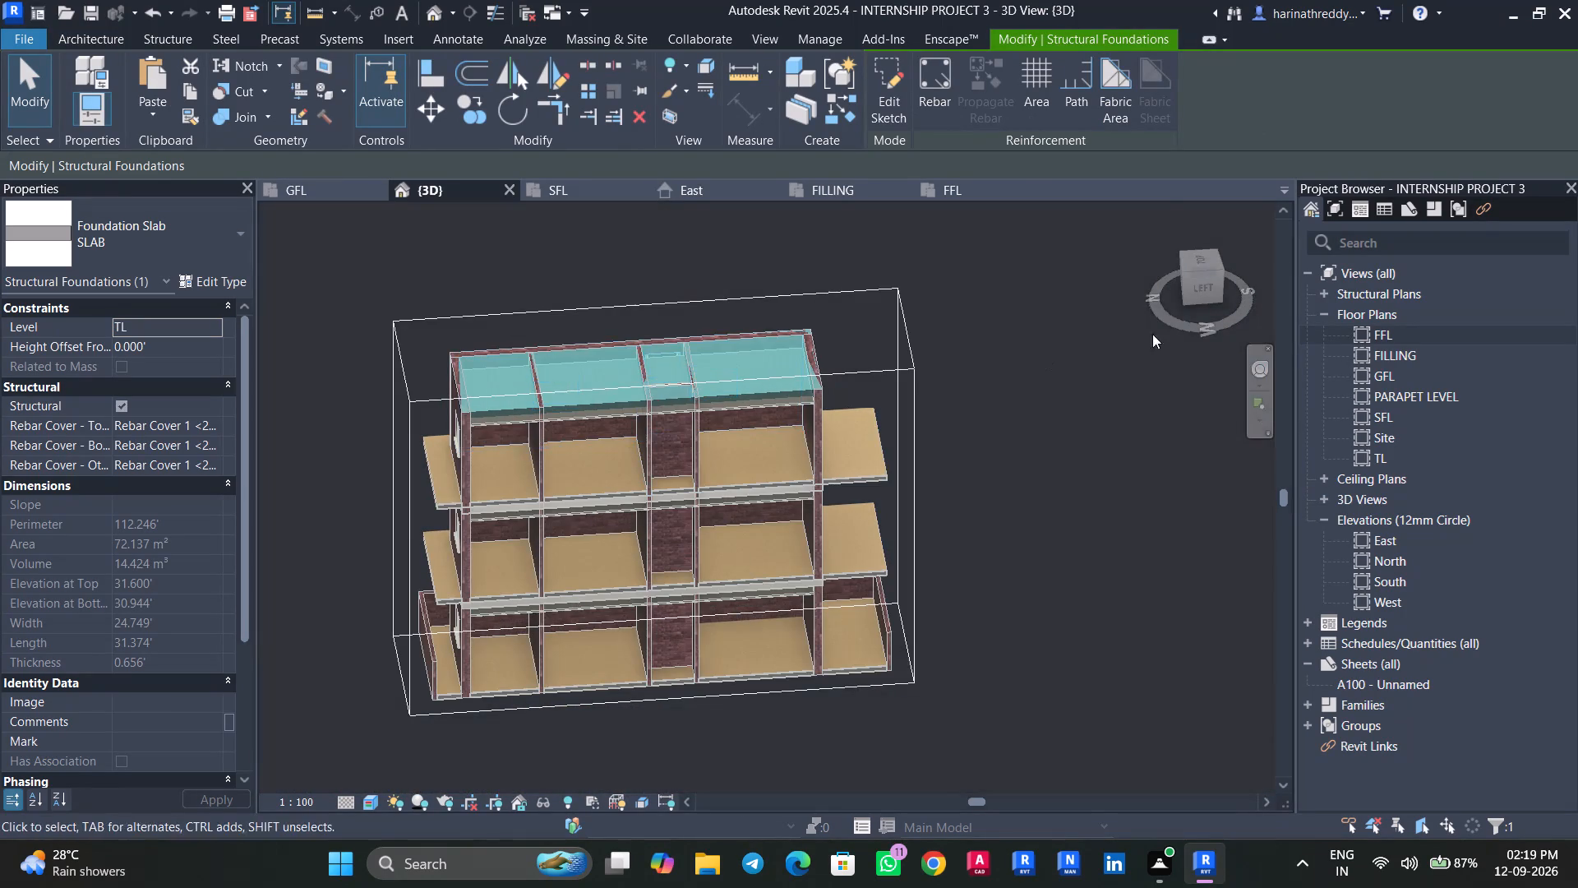
{"action": "key", "text": "Escape"}
Turn off the section box of the 3D view.
{"action": "left_click", "coordinate": [121, 685]}
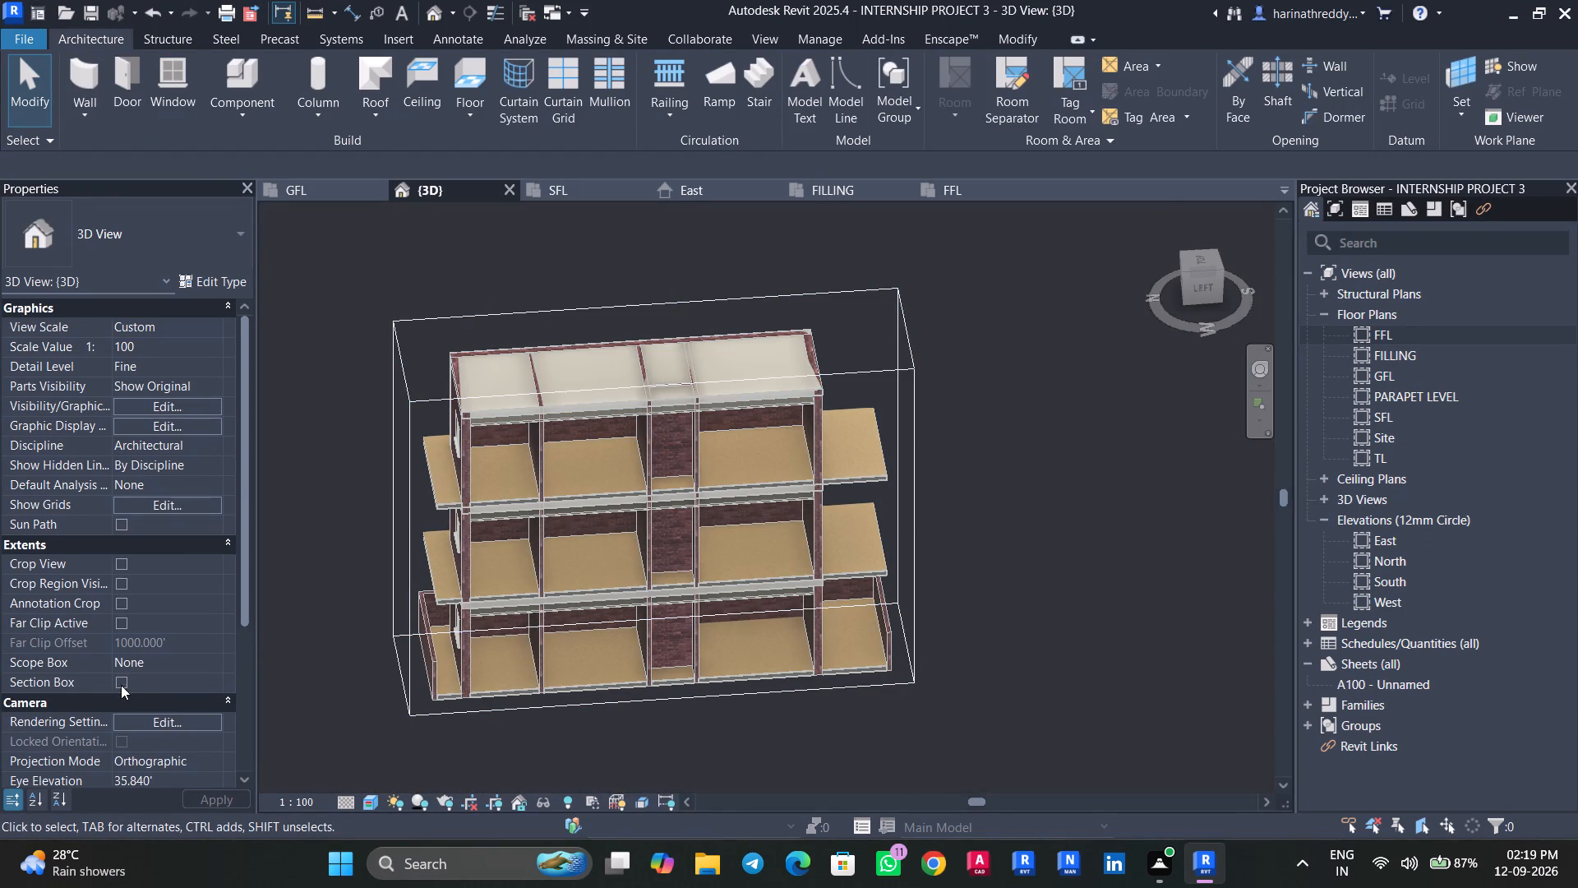
Use Join Geometry to join the top TL slab with the short interior wall and the long partition of the first room.
{"action": "middle_click_drag", "start_coordinate": [1054, 448], "coordinate": [897, 467], "text": "shift"}
{"action": "scroll", "coordinate": [897, 467], "scroll_direction": "up", "scroll_amount": 1}
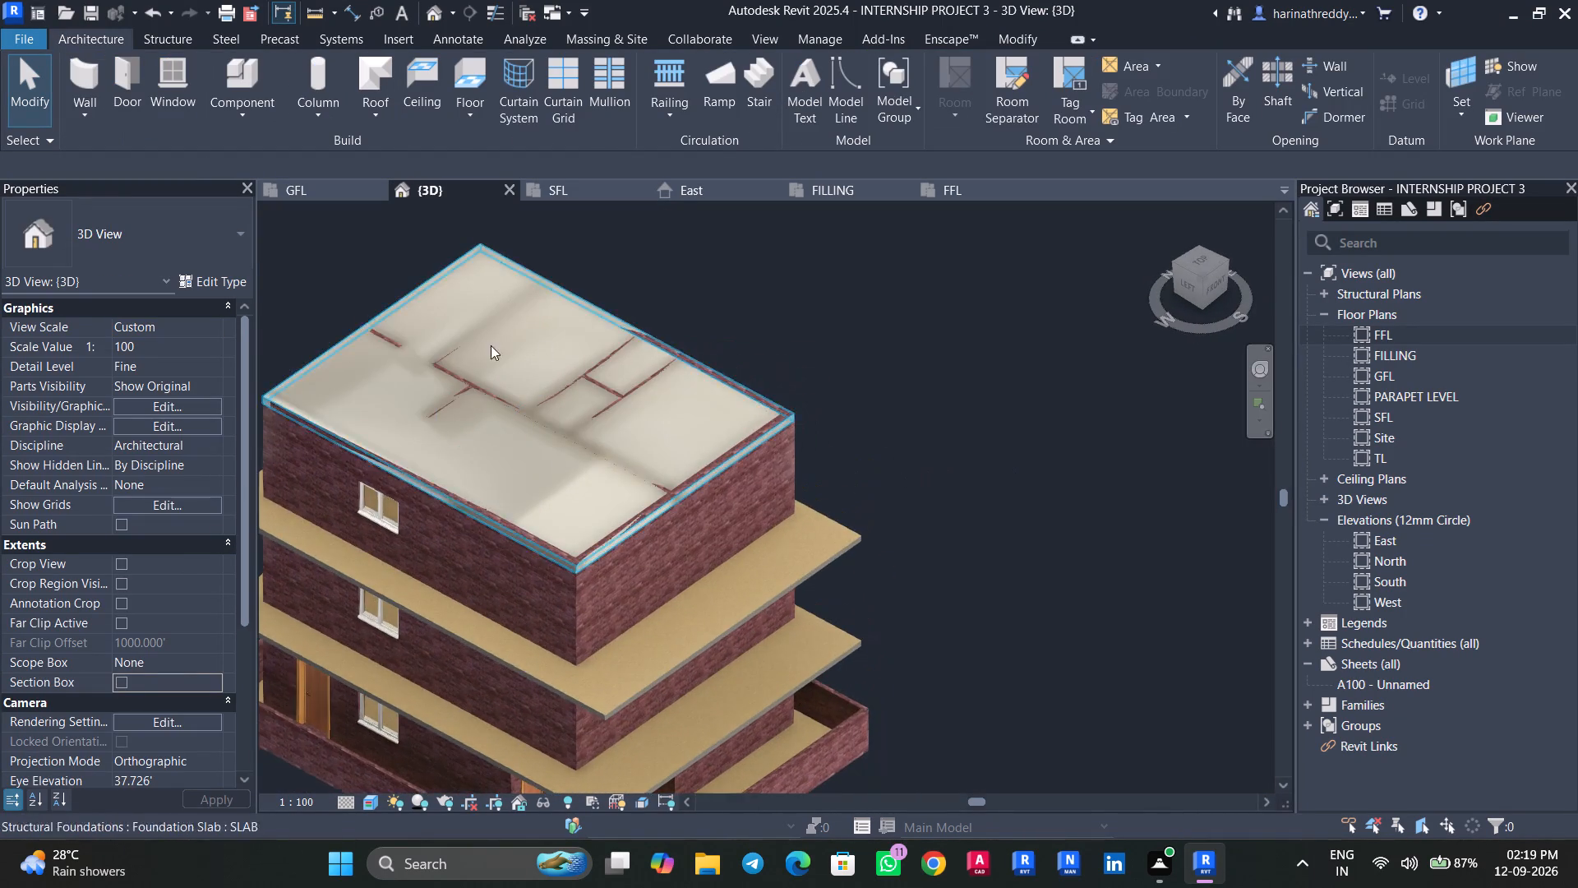
{"action": "scroll", "coordinate": [477, 345], "scroll_direction": "up", "scroll_amount": 5}
{"action": "scroll", "coordinate": [844, 299], "scroll_direction": "up", "scroll_amount": 1}
{"action": "scroll", "coordinate": [844, 299], "scroll_direction": "down", "scroll_amount": 2}
{"action": "middle_click_drag", "start_coordinate": [861, 294], "coordinate": [876, 297]}
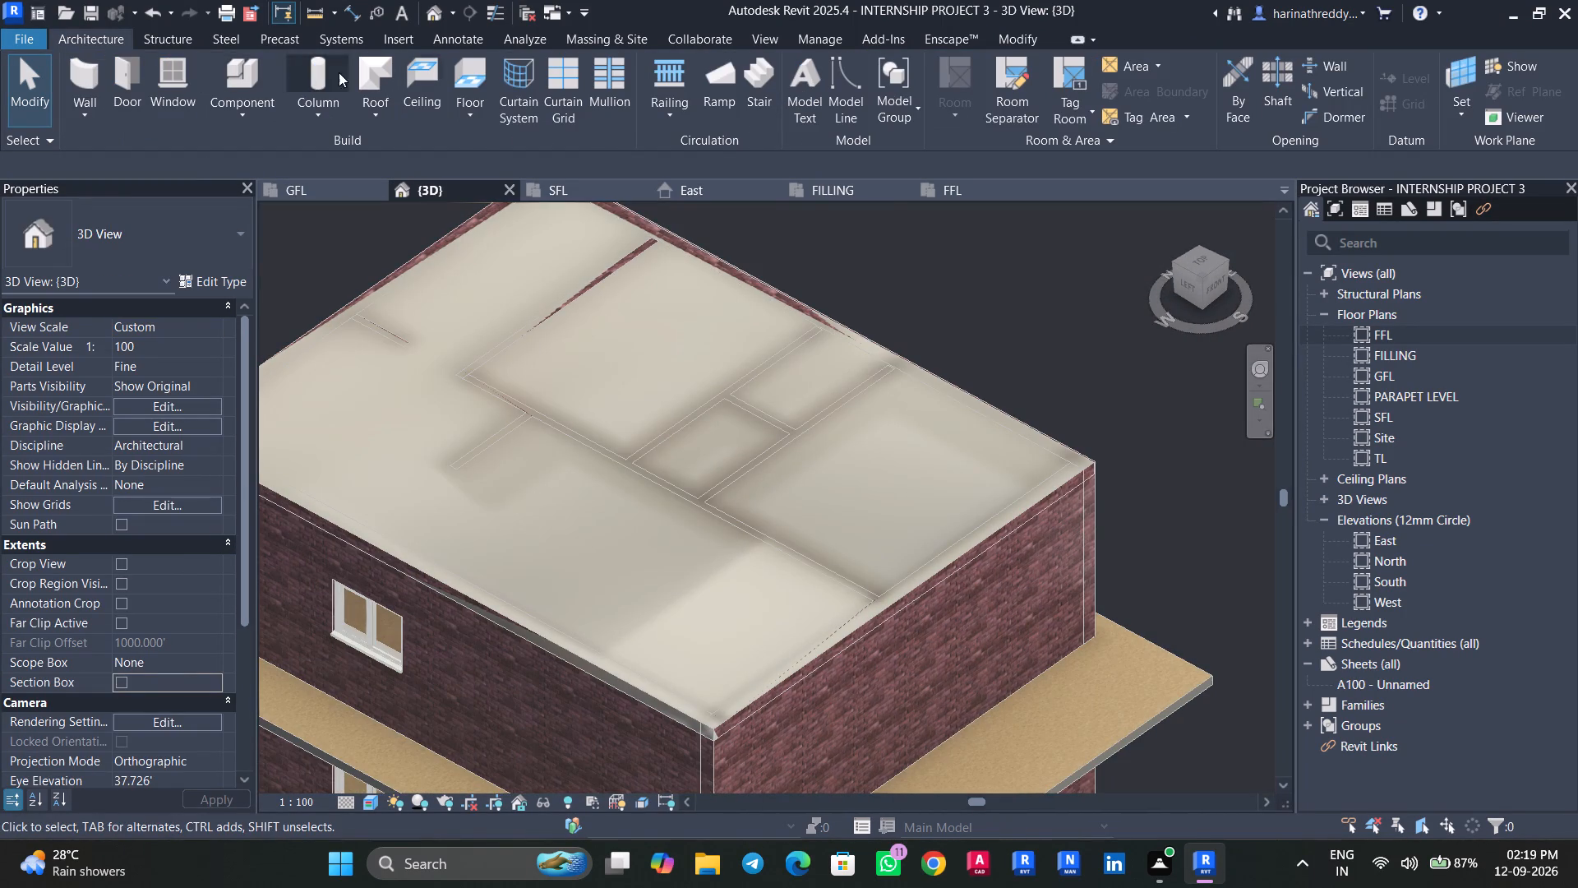
{"action": "left_click", "coordinate": [1006, 33]}
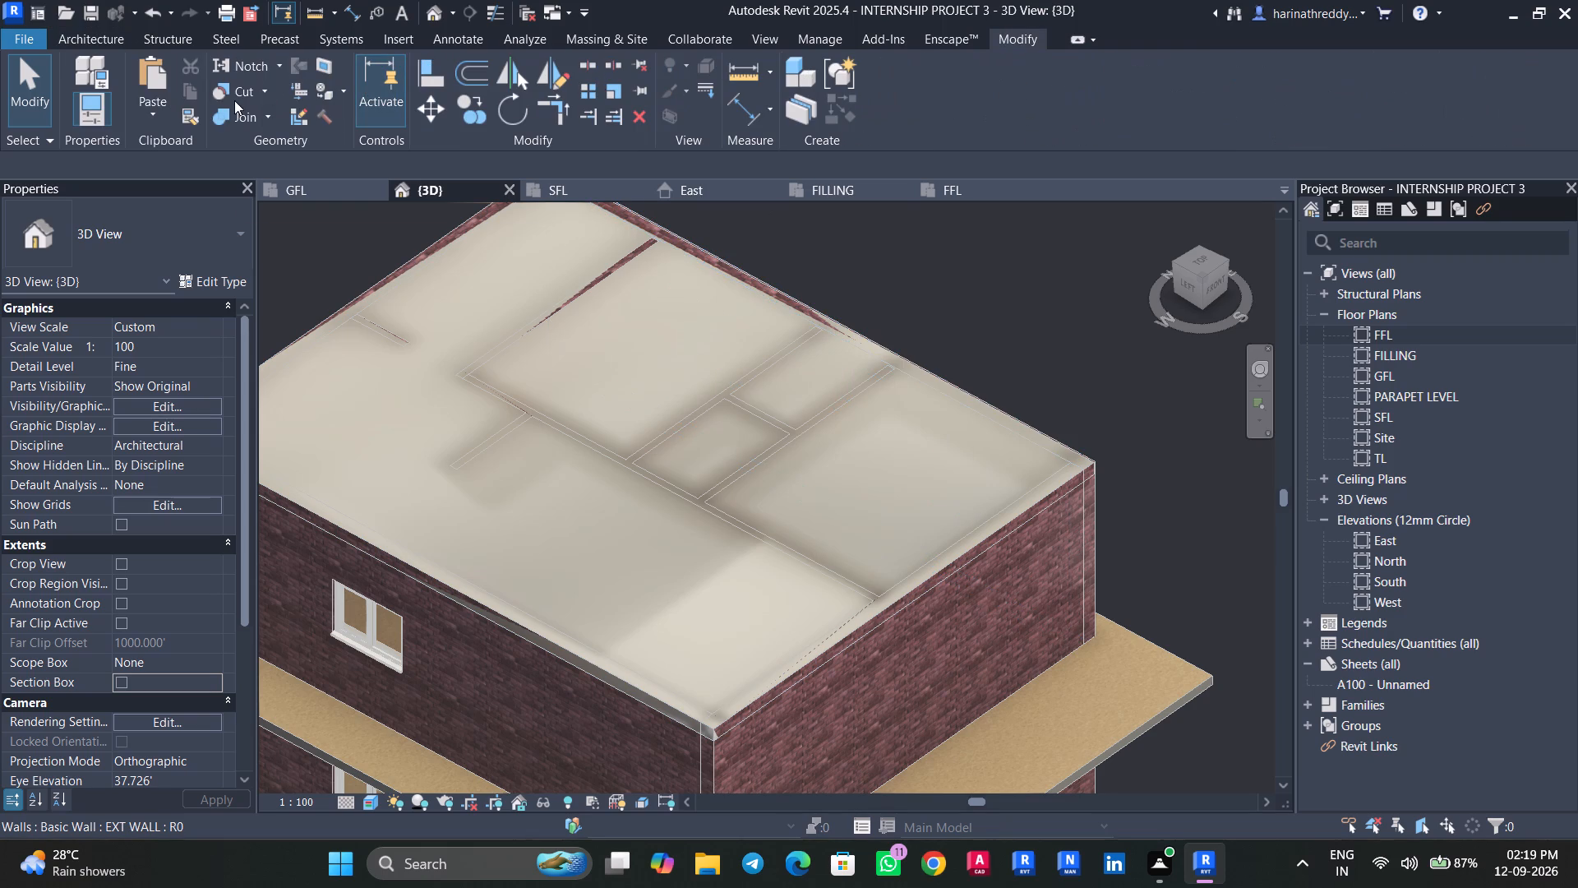
{"action": "left_click", "coordinate": [270, 114]}
{"action": "left_click", "coordinate": [262, 140]}
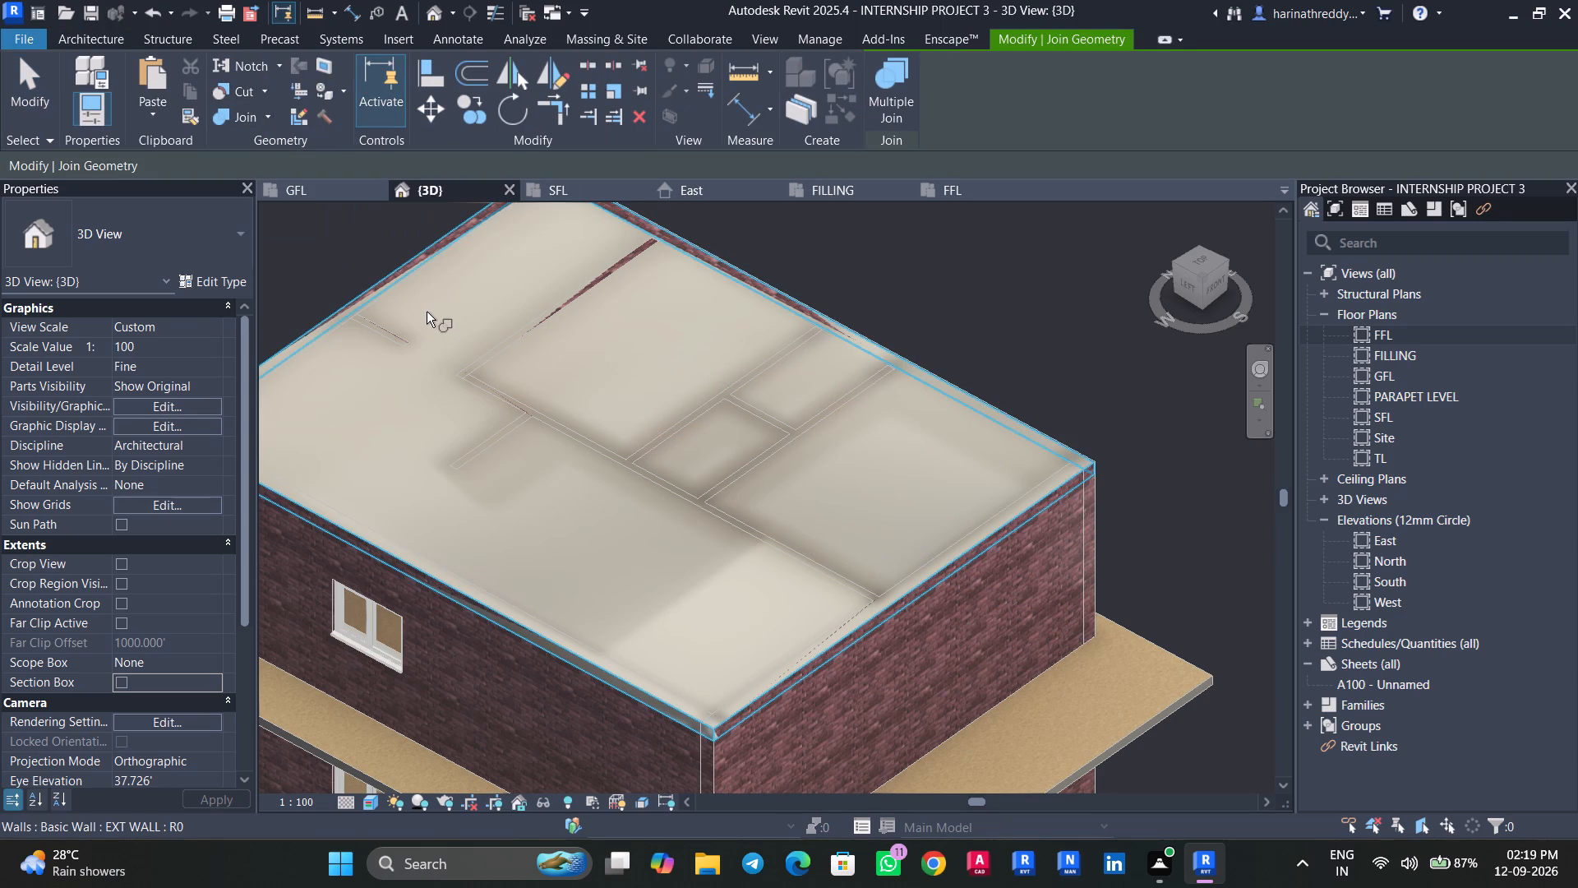
{"action": "left_click", "coordinate": [427, 307]}
{"action": "left_click", "coordinate": [568, 308]}
{"action": "left_click", "coordinate": [515, 272]}
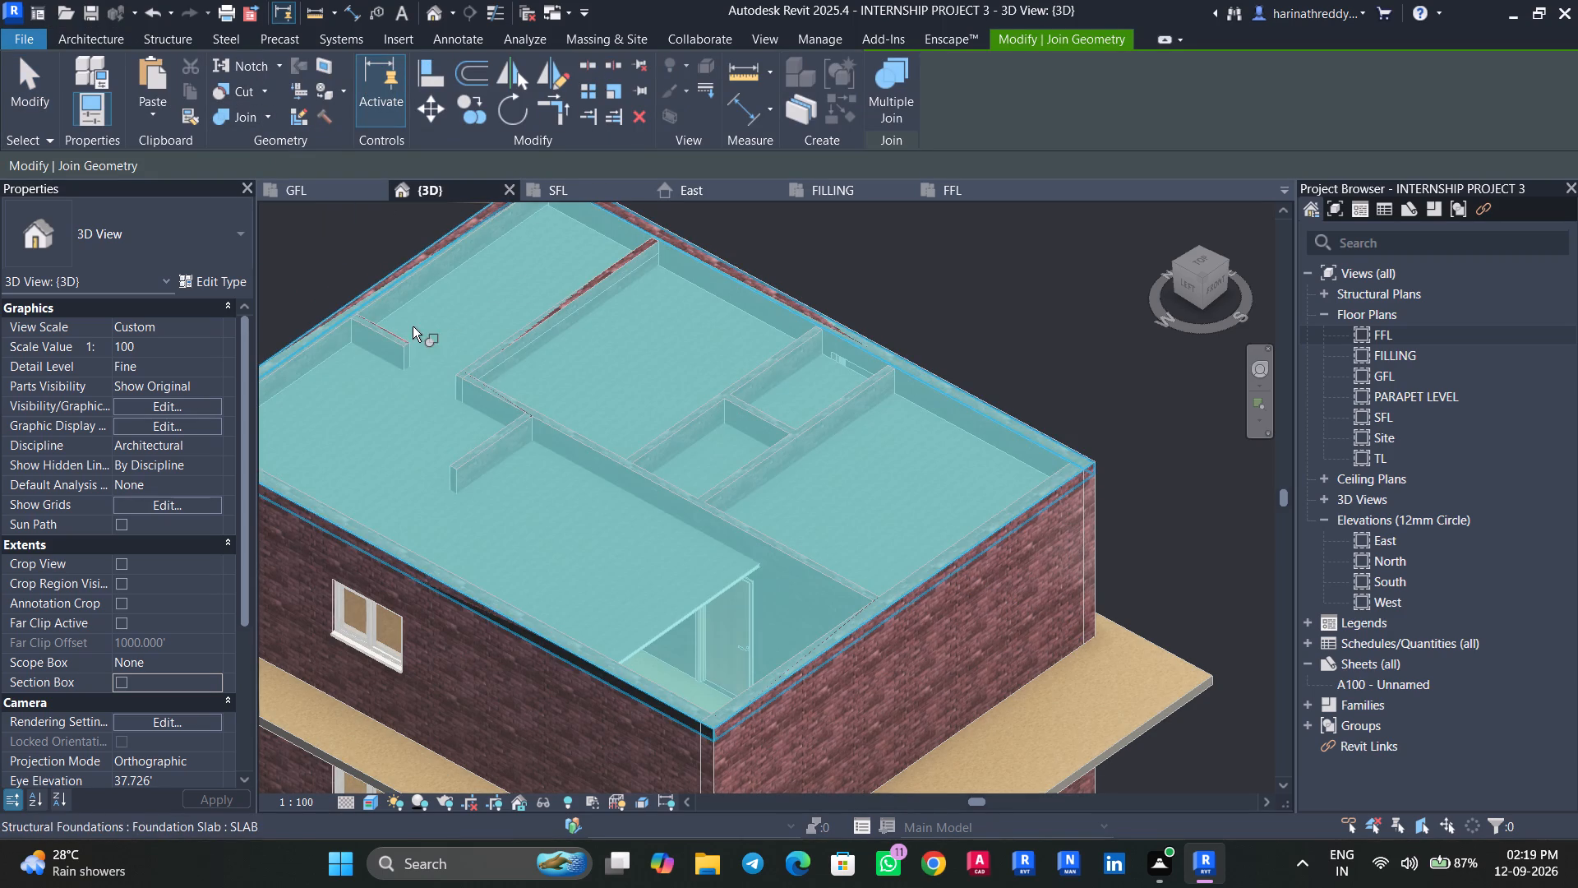
{"action": "left_click", "coordinate": [399, 329]}
{"action": "left_click", "coordinate": [471, 294]}
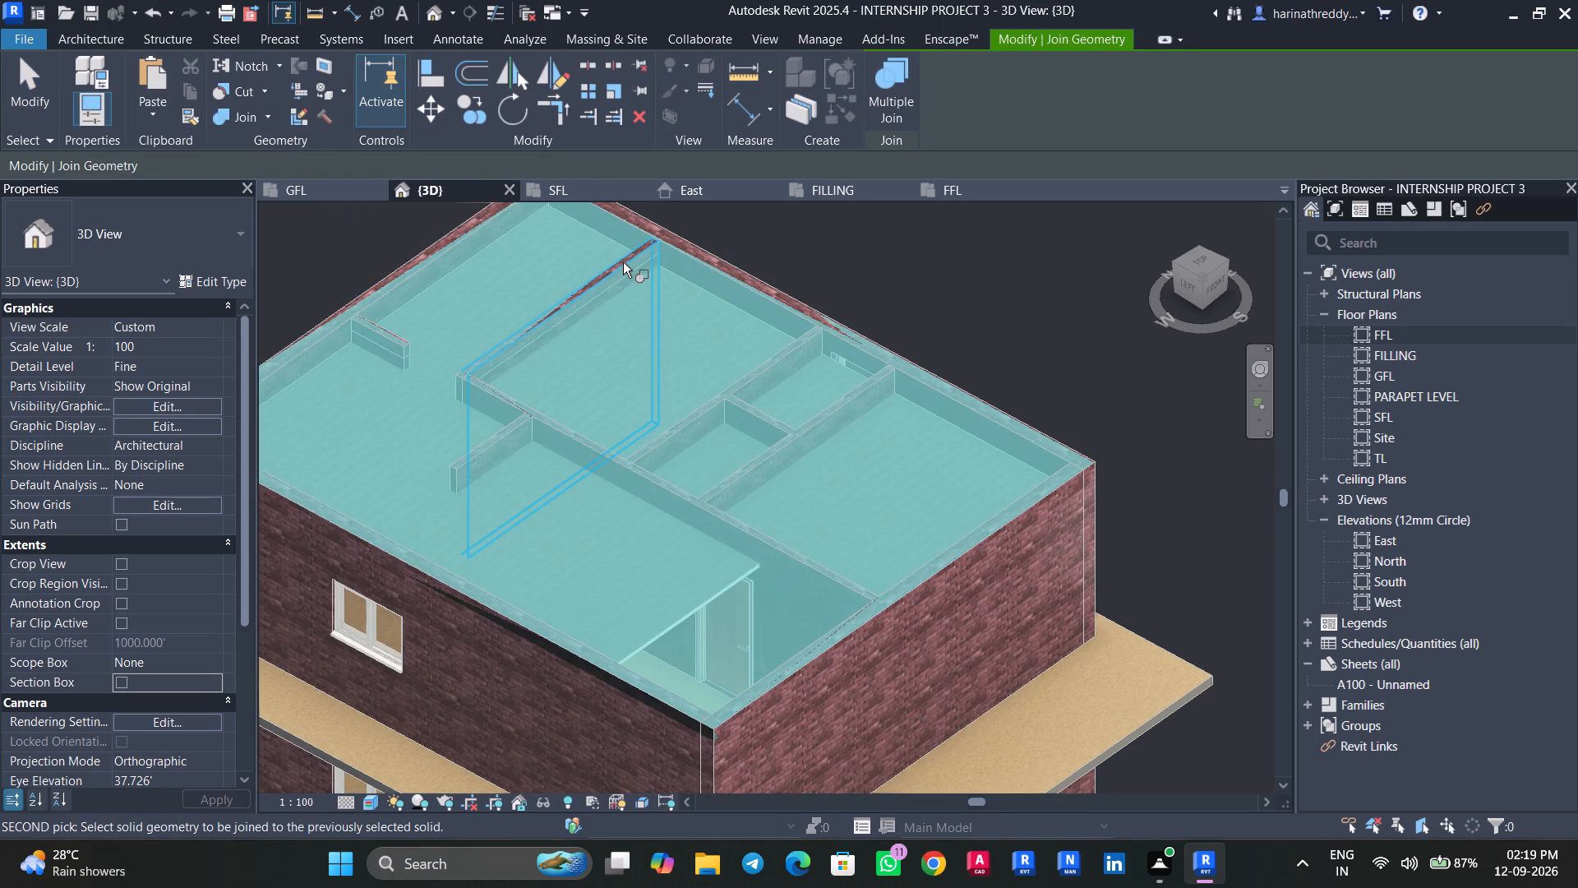
{"action": "left_click", "coordinate": [620, 255]}
Join the top TL slab with the interior partition running alongside the two bathrooms.
{"action": "middle_click_drag", "start_coordinate": [635, 294], "coordinate": [725, 419], "text": "shift"}
{"action": "left_click", "coordinate": [639, 375]}
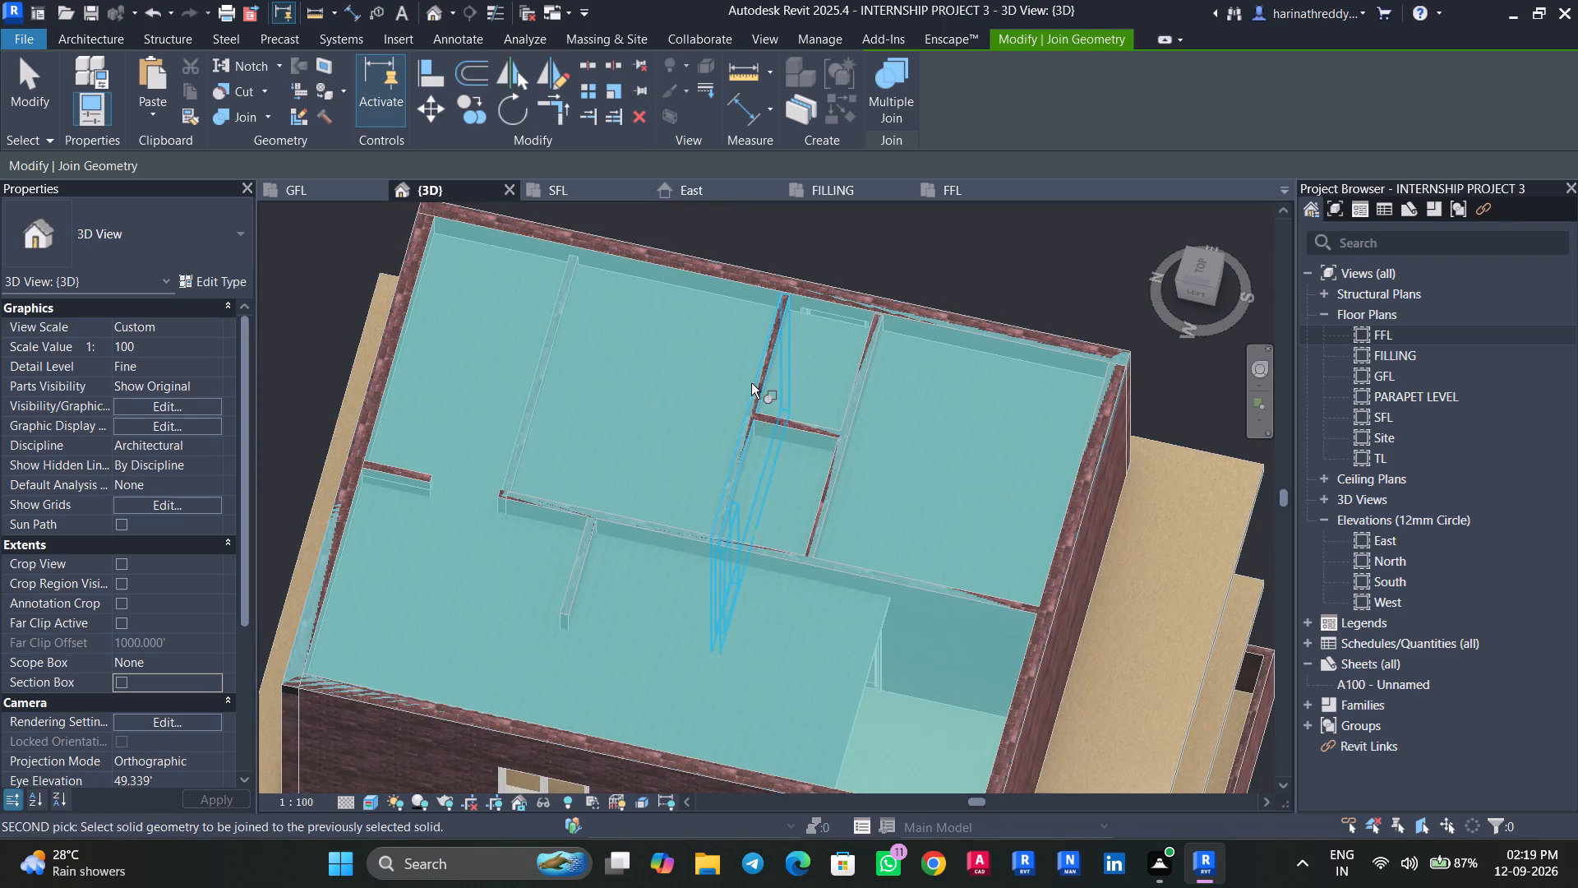
{"action": "left_click", "coordinate": [760, 373]}
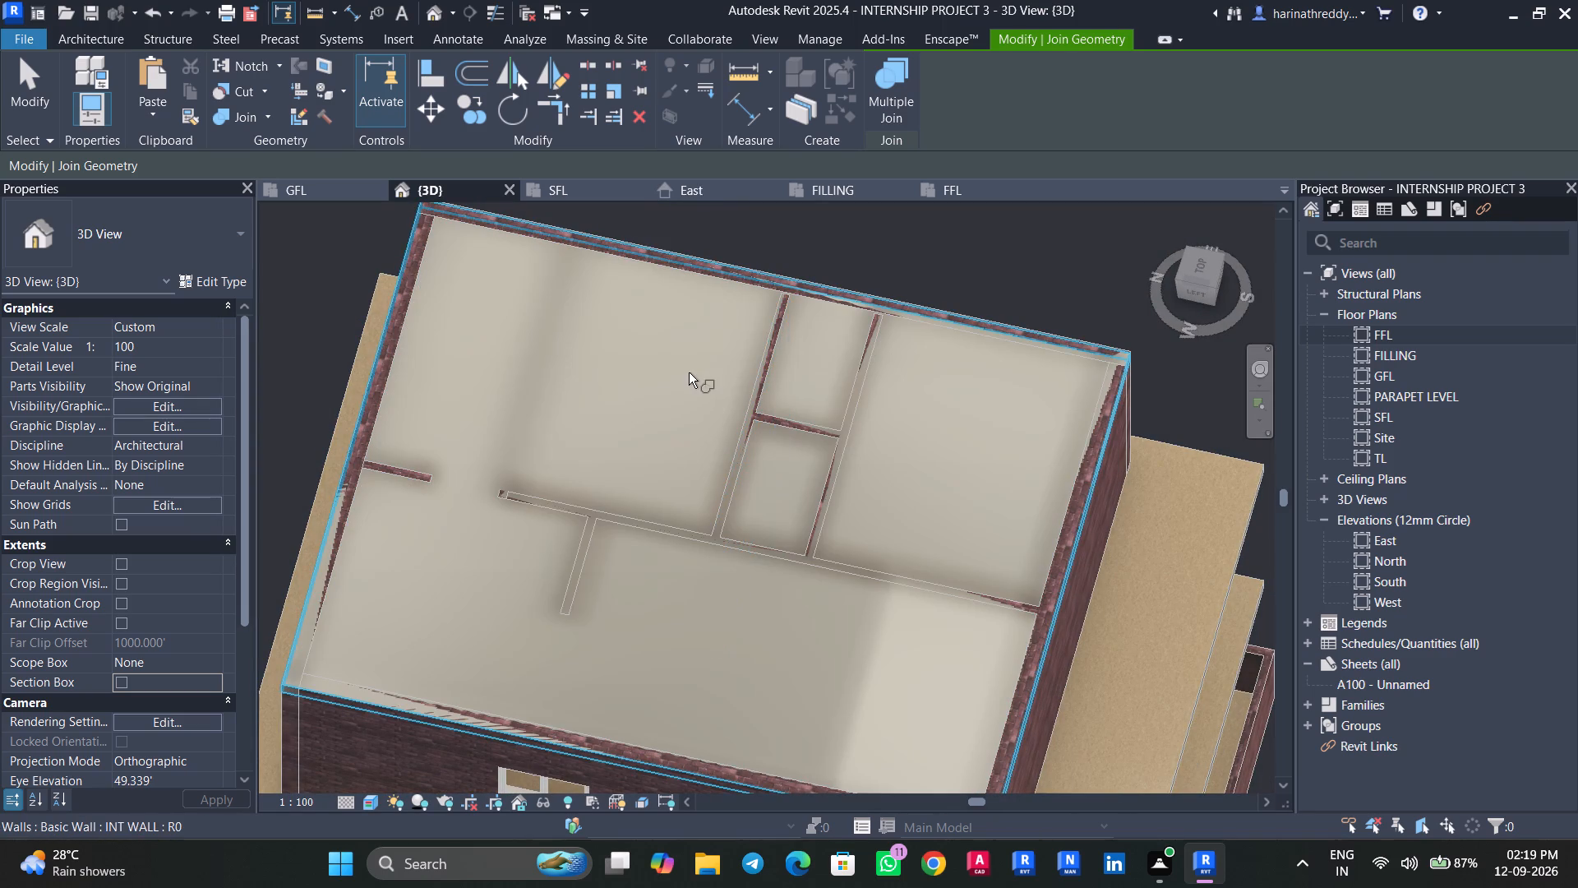
{"action": "middle_click_drag", "start_coordinate": [709, 383], "coordinate": [780, 471], "text": "shift"}
{"action": "left_click", "coordinate": [723, 429]}
{"action": "left_click", "coordinate": [766, 385]}
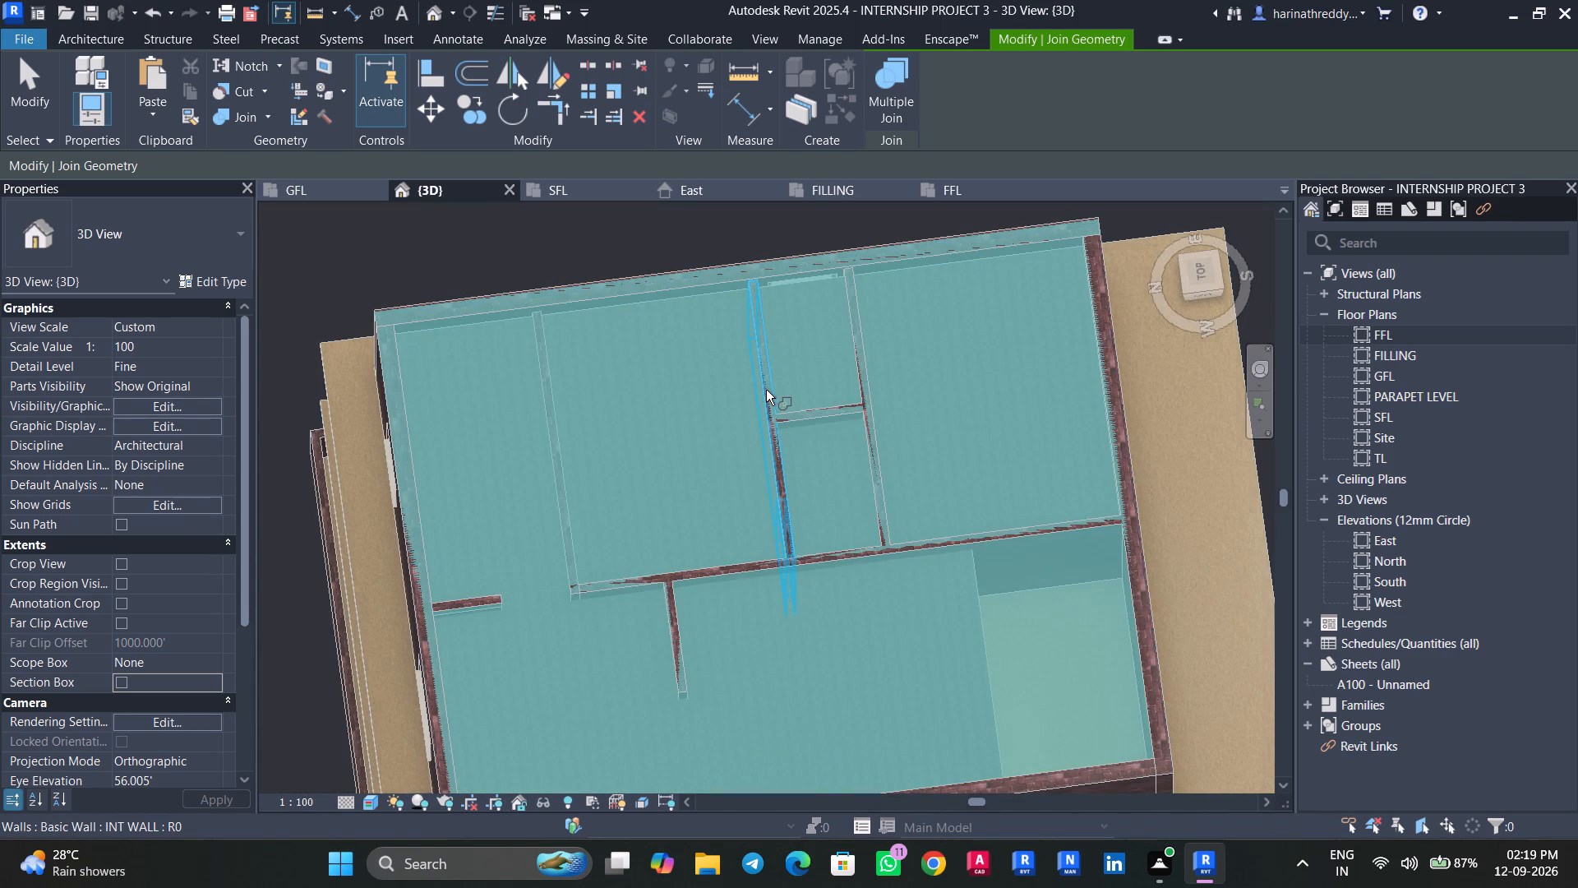
{"action": "left_click", "coordinate": [713, 399]}
{"action": "left_click", "coordinate": [830, 402]}
Viewed from the top, join the TL slab with the cross wall between the bathrooms and the partition on their far side.
{"action": "left_click", "coordinate": [709, 348]}
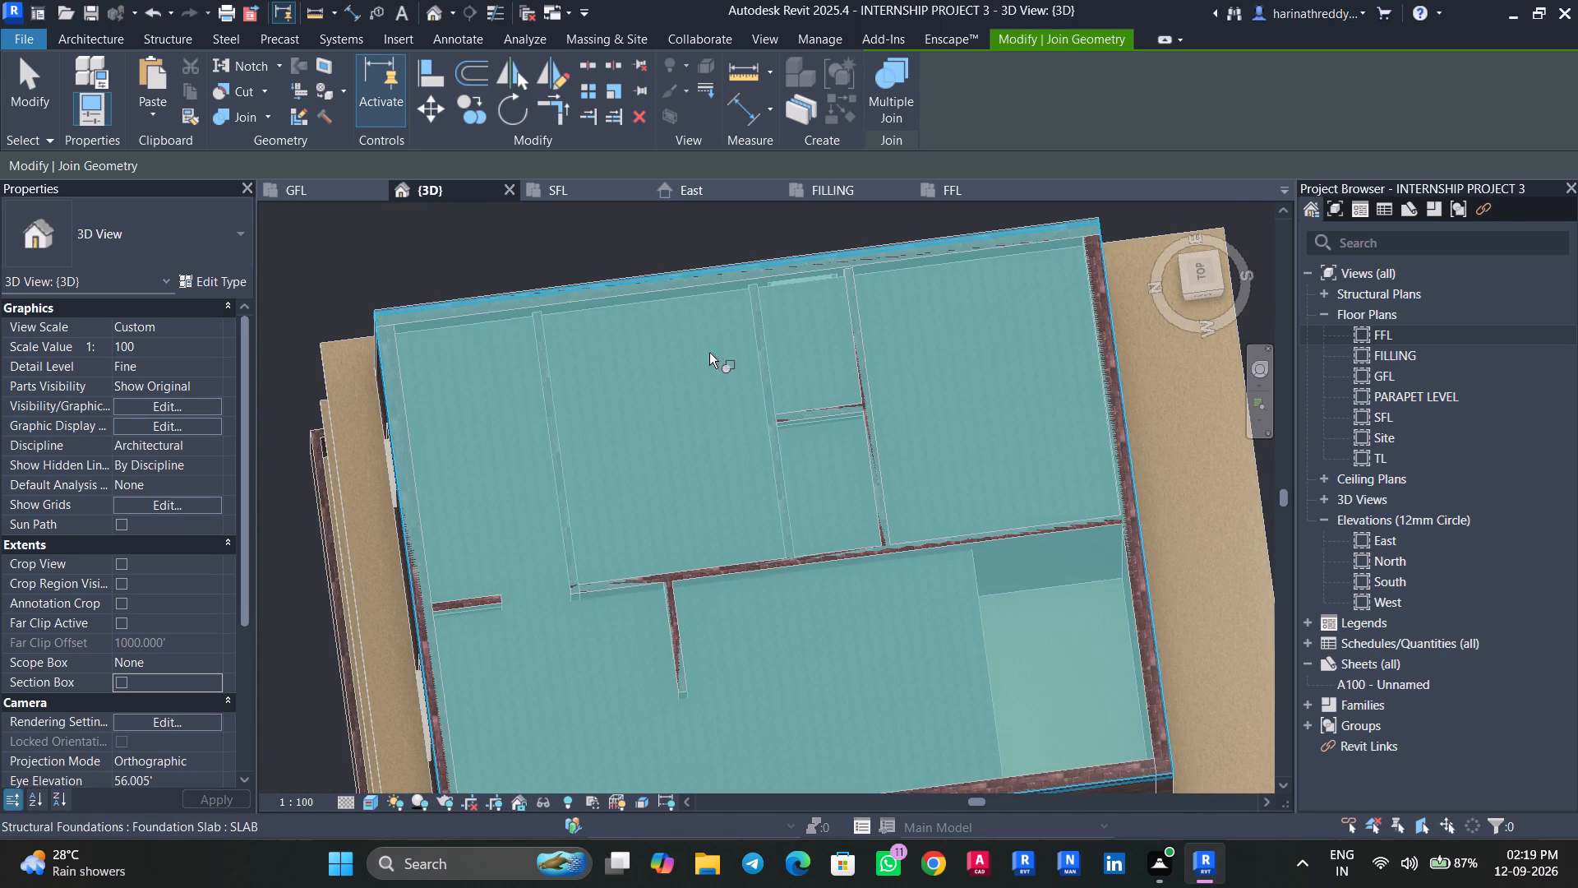
{"action": "middle_click_drag", "start_coordinate": [717, 367], "coordinate": [728, 469], "text": "shift"}
{"action": "left_click", "coordinate": [1193, 275]}
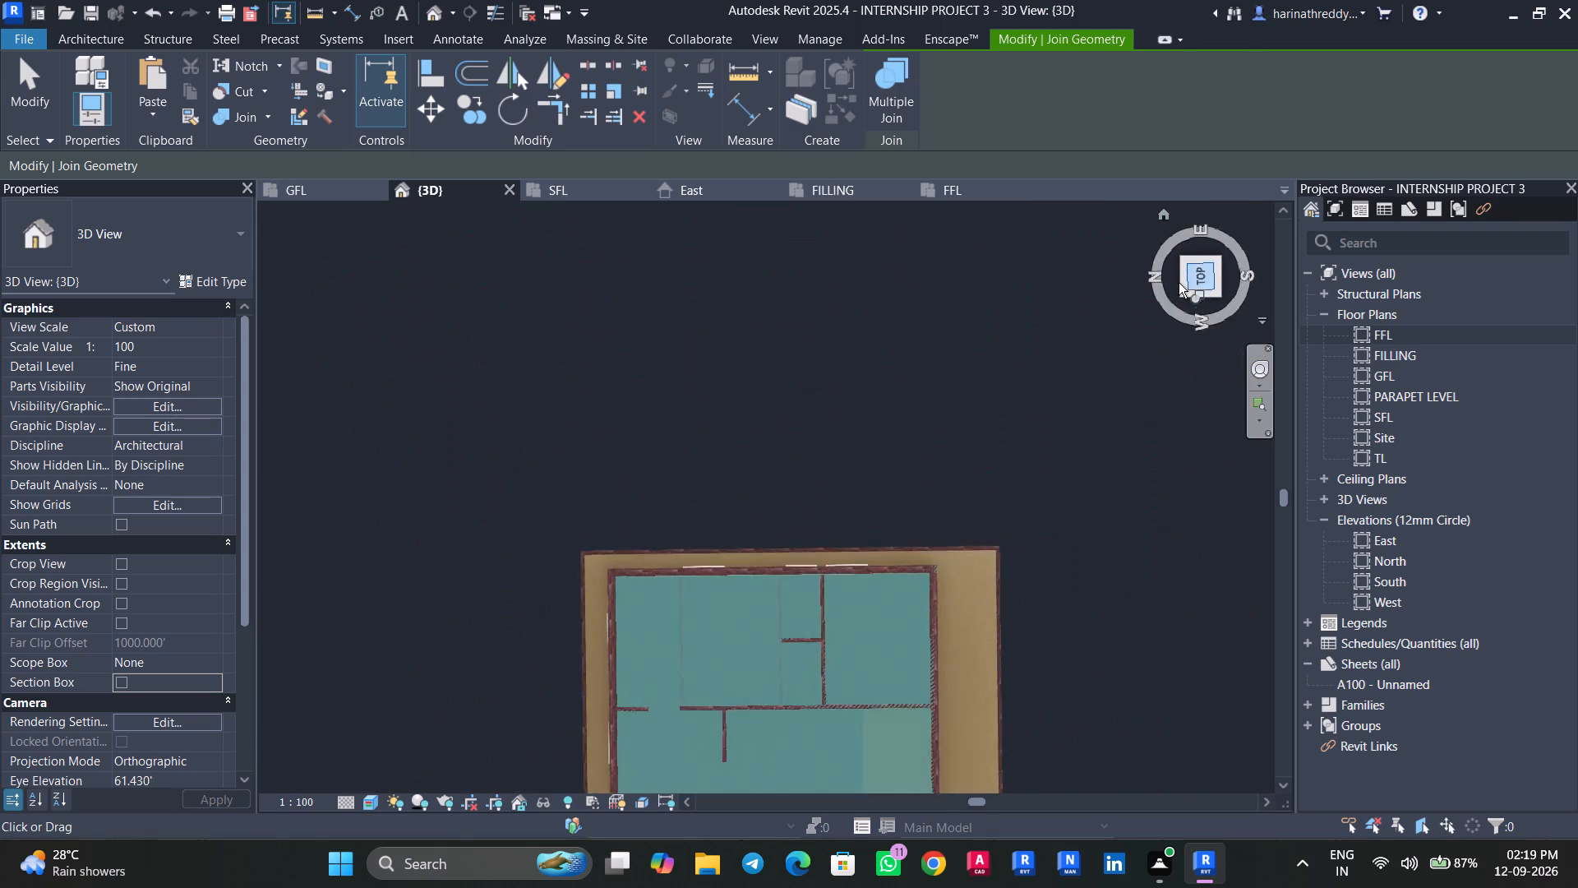
{"action": "scroll", "coordinate": [776, 451], "scroll_direction": "up", "scroll_amount": 1}
{"action": "scroll", "coordinate": [776, 450], "scroll_direction": "down", "scroll_amount": 1}
{"action": "scroll", "coordinate": [776, 450], "scroll_direction": "up", "scroll_amount": 3}
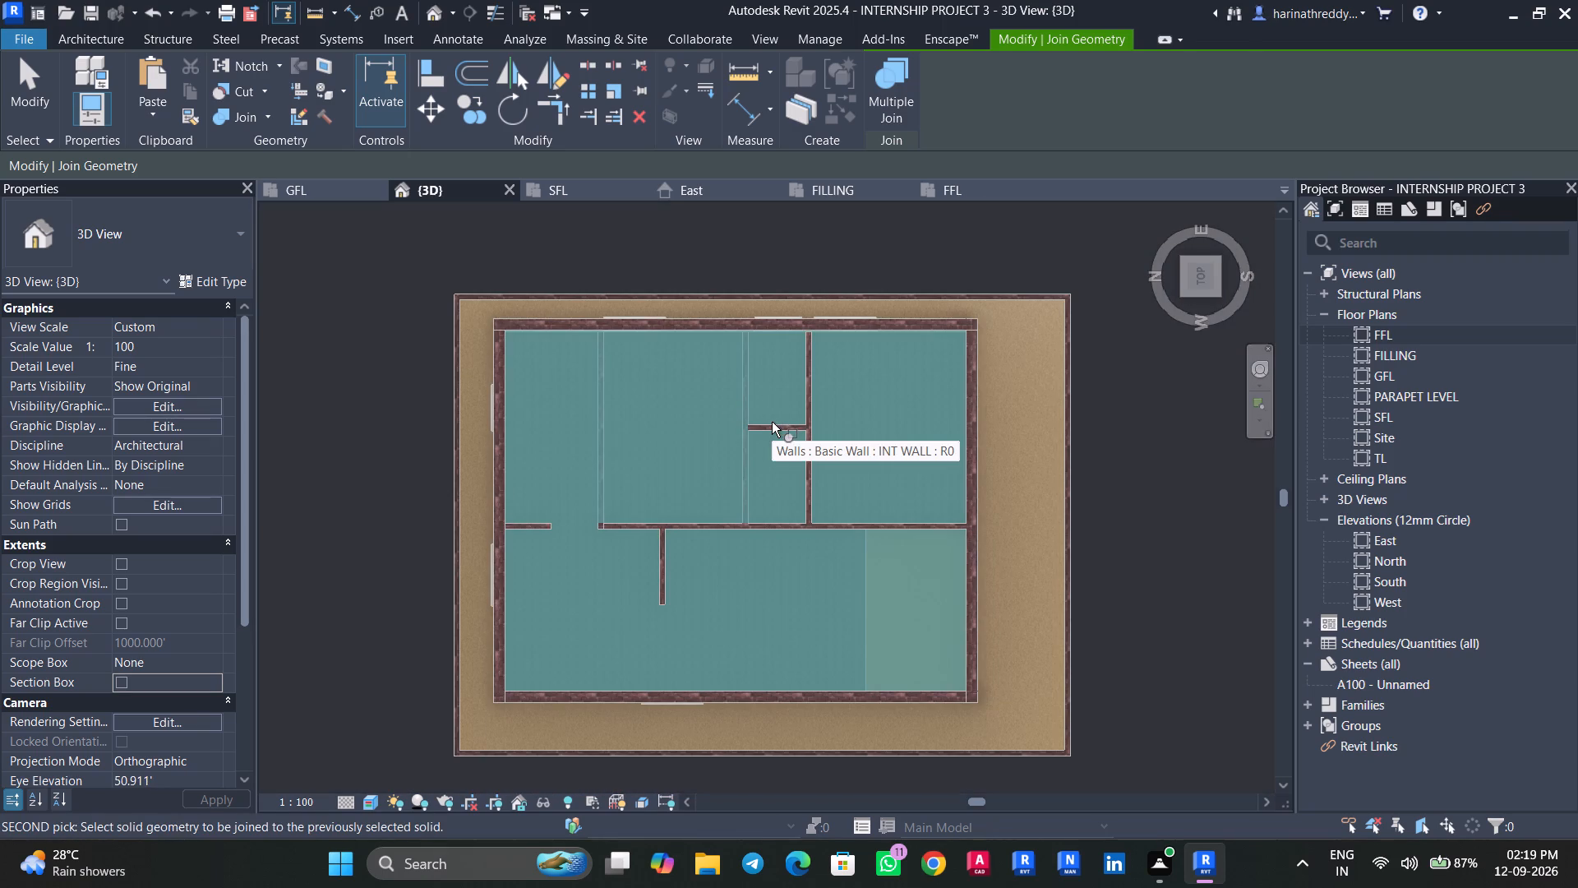
{"action": "left_click", "coordinate": [768, 419]}
{"action": "left_click", "coordinate": [769, 382]}
{"action": "left_click", "coordinate": [810, 393]}
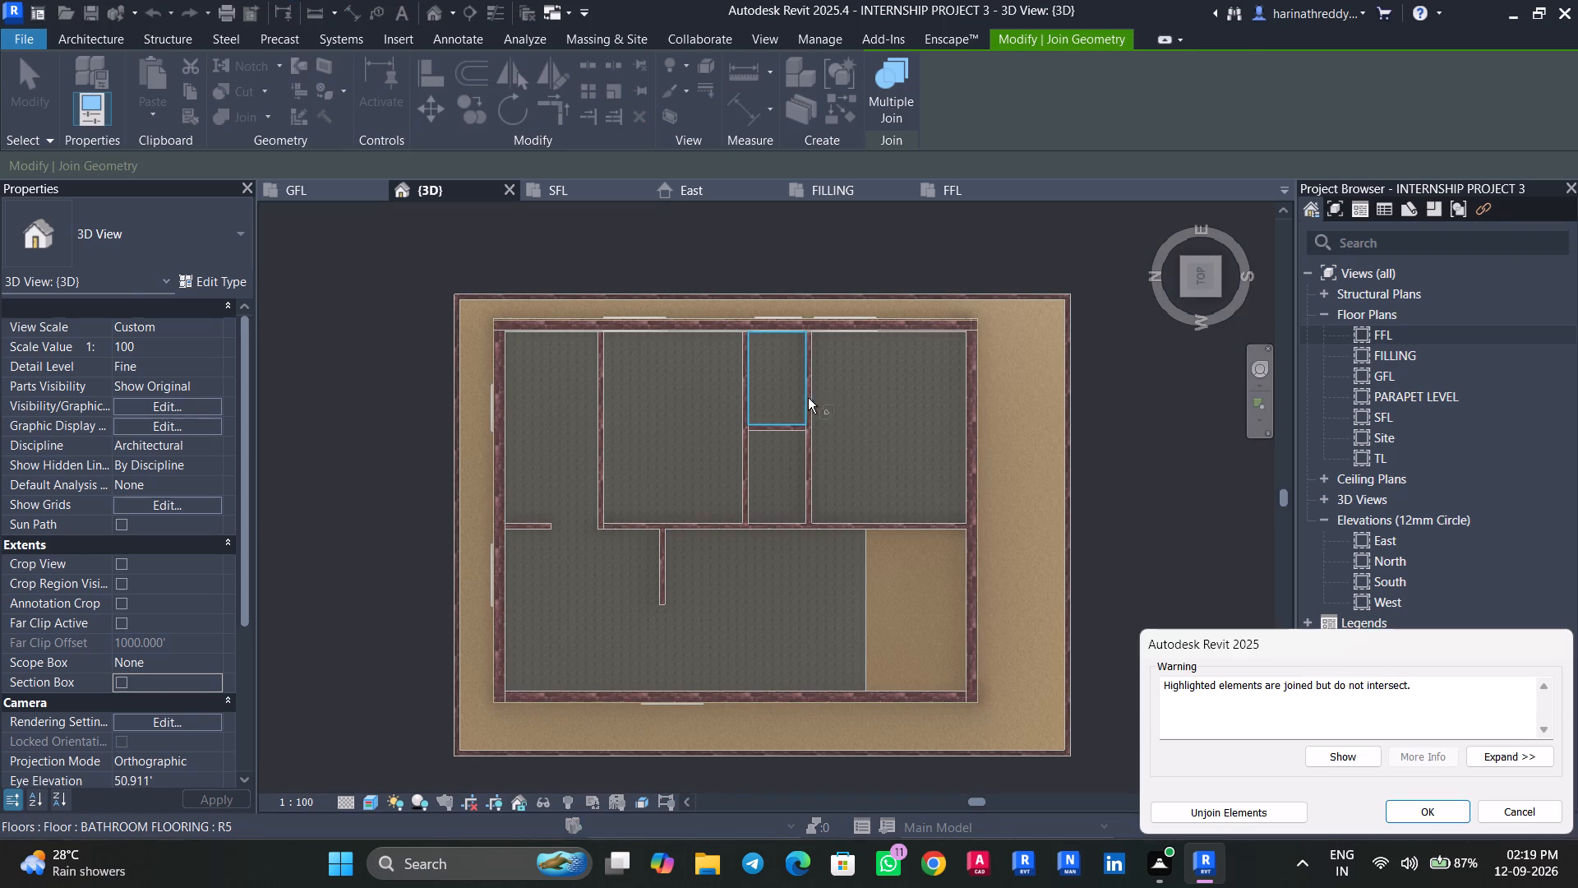
{"action": "left_click", "coordinate": [1406, 816]}
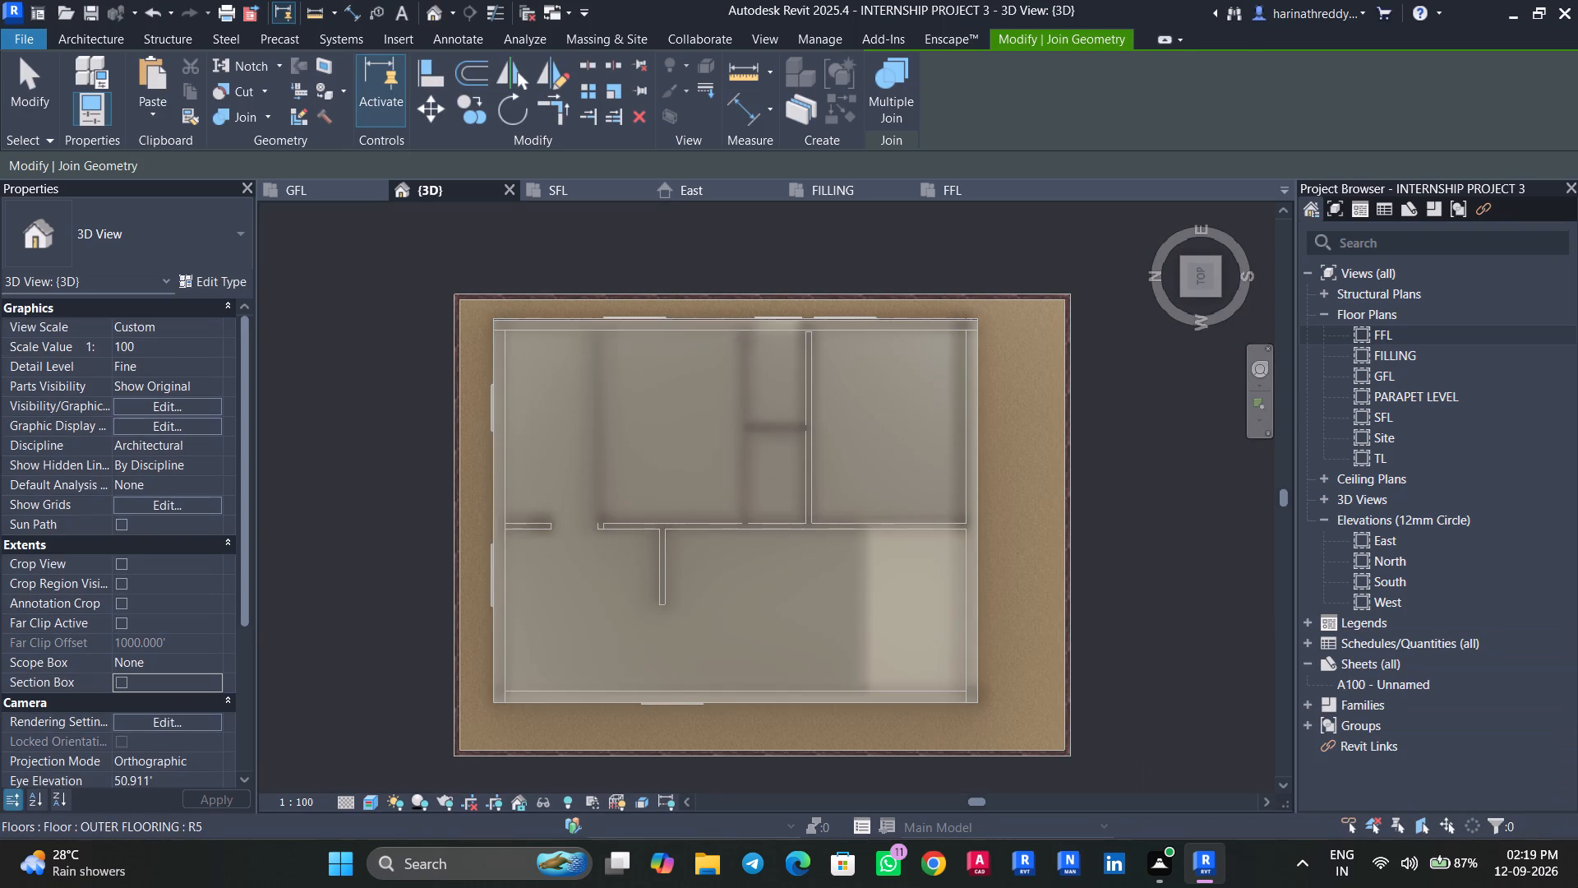
Join the top TL slab with the interior partition on the far side of the two bathrooms.
{"action": "scroll", "coordinate": [1577, 887], "scroll_direction": "up", "scroll_amount": 2}
{"action": "left_click", "coordinate": [764, 377]}
{"action": "scroll", "coordinate": [791, 381], "scroll_direction": "up", "scroll_amount": 5}
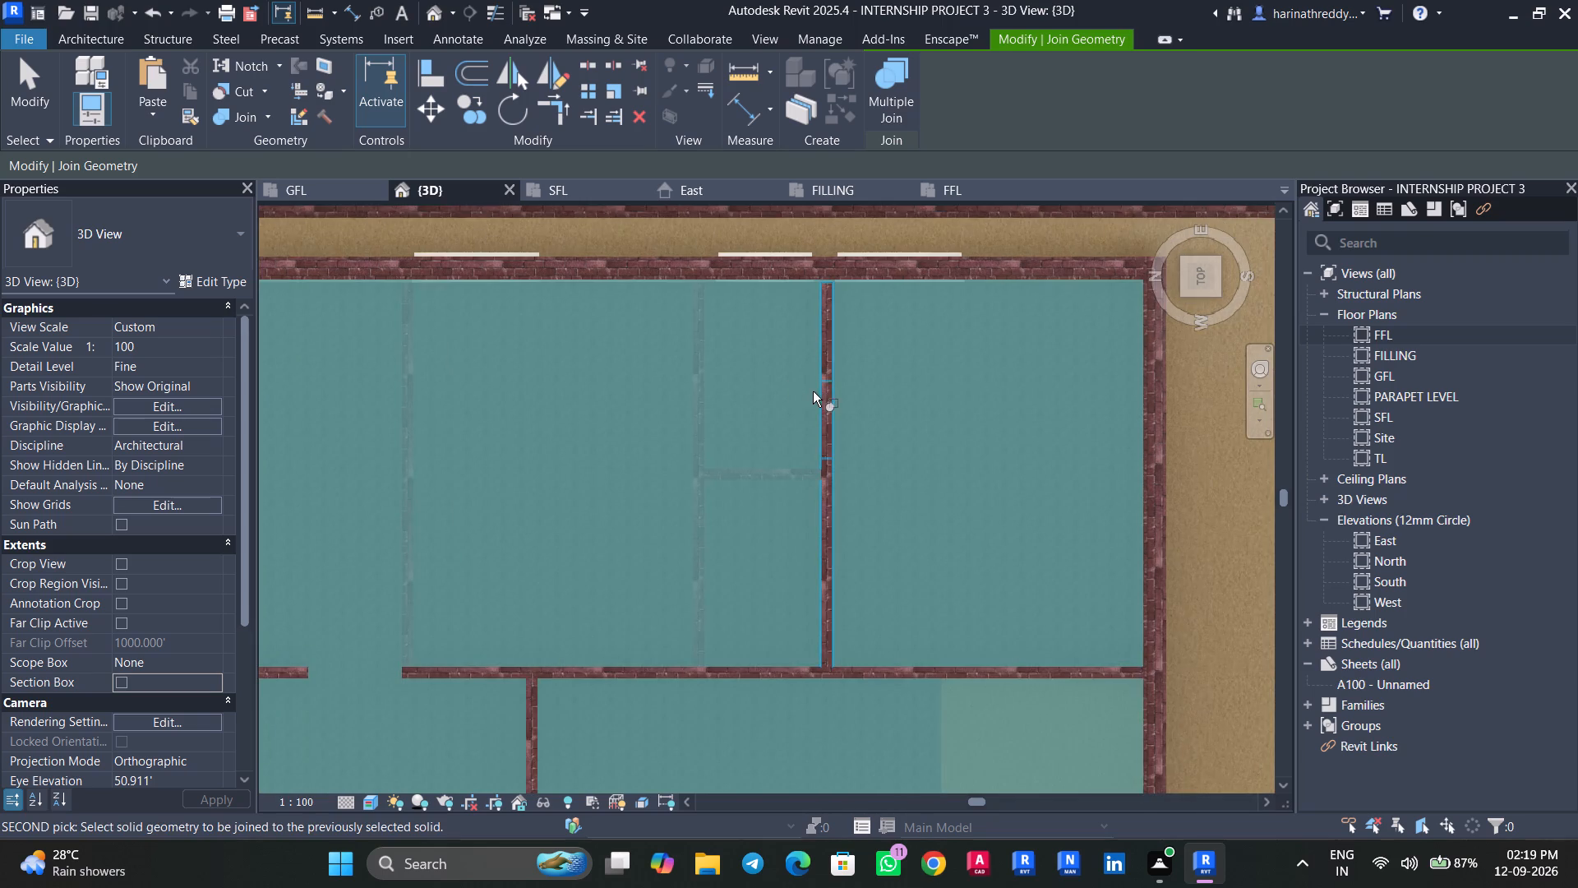
{"action": "scroll", "coordinate": [826, 371], "scroll_direction": "up", "scroll_amount": 7}
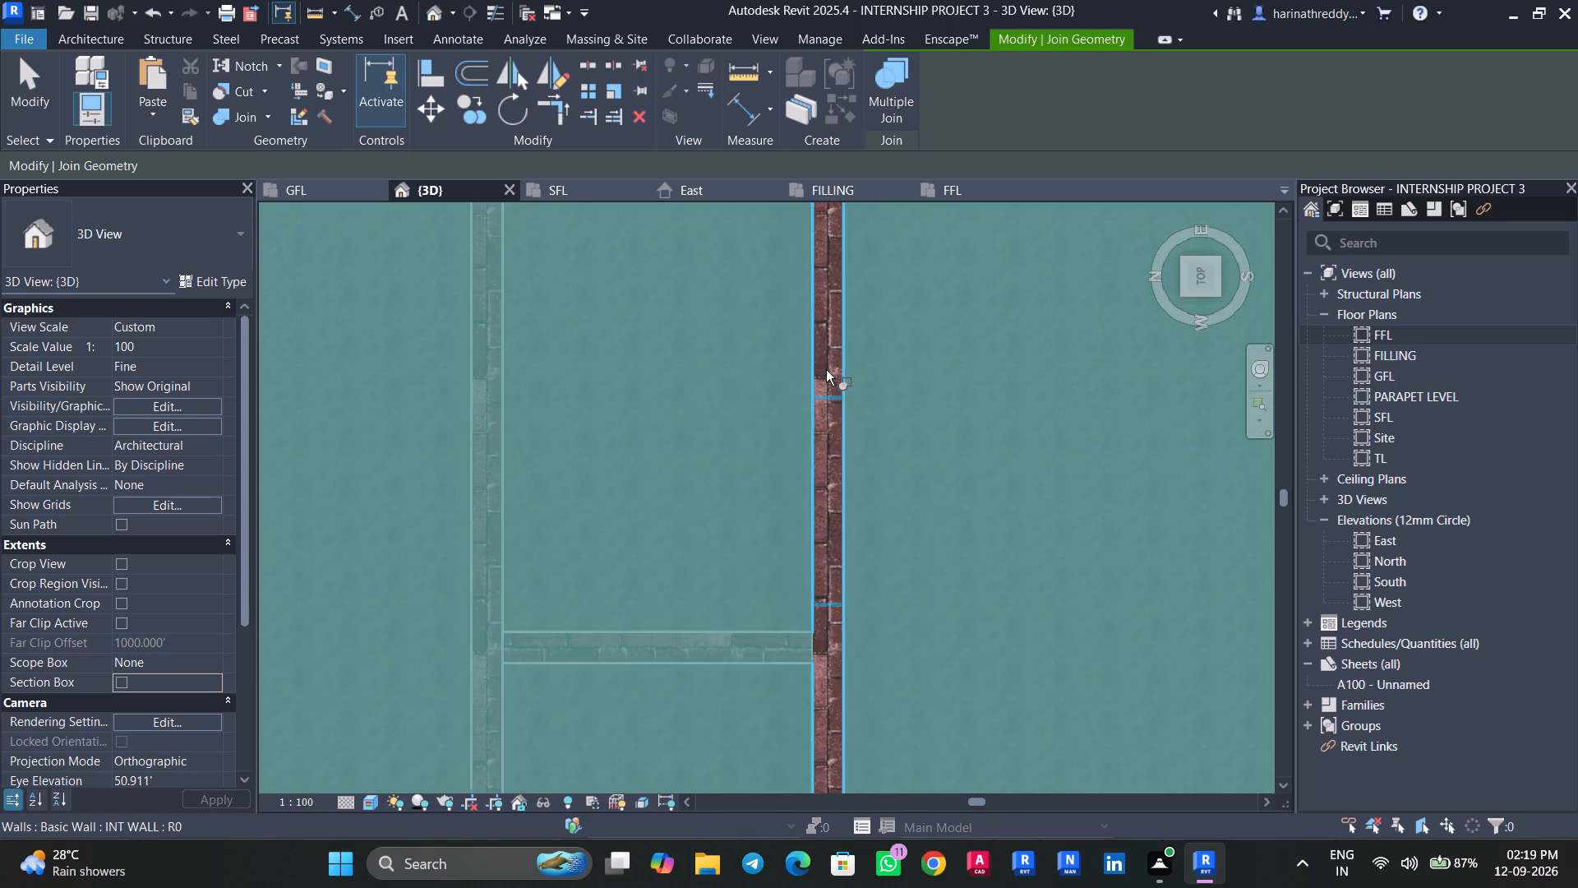
{"action": "left_click", "coordinate": [826, 365]}
{"action": "scroll", "coordinate": [826, 365], "scroll_direction": "up", "scroll_amount": 1}
{"action": "scroll", "coordinate": [826, 365], "scroll_direction": "down", "scroll_amount": 11}
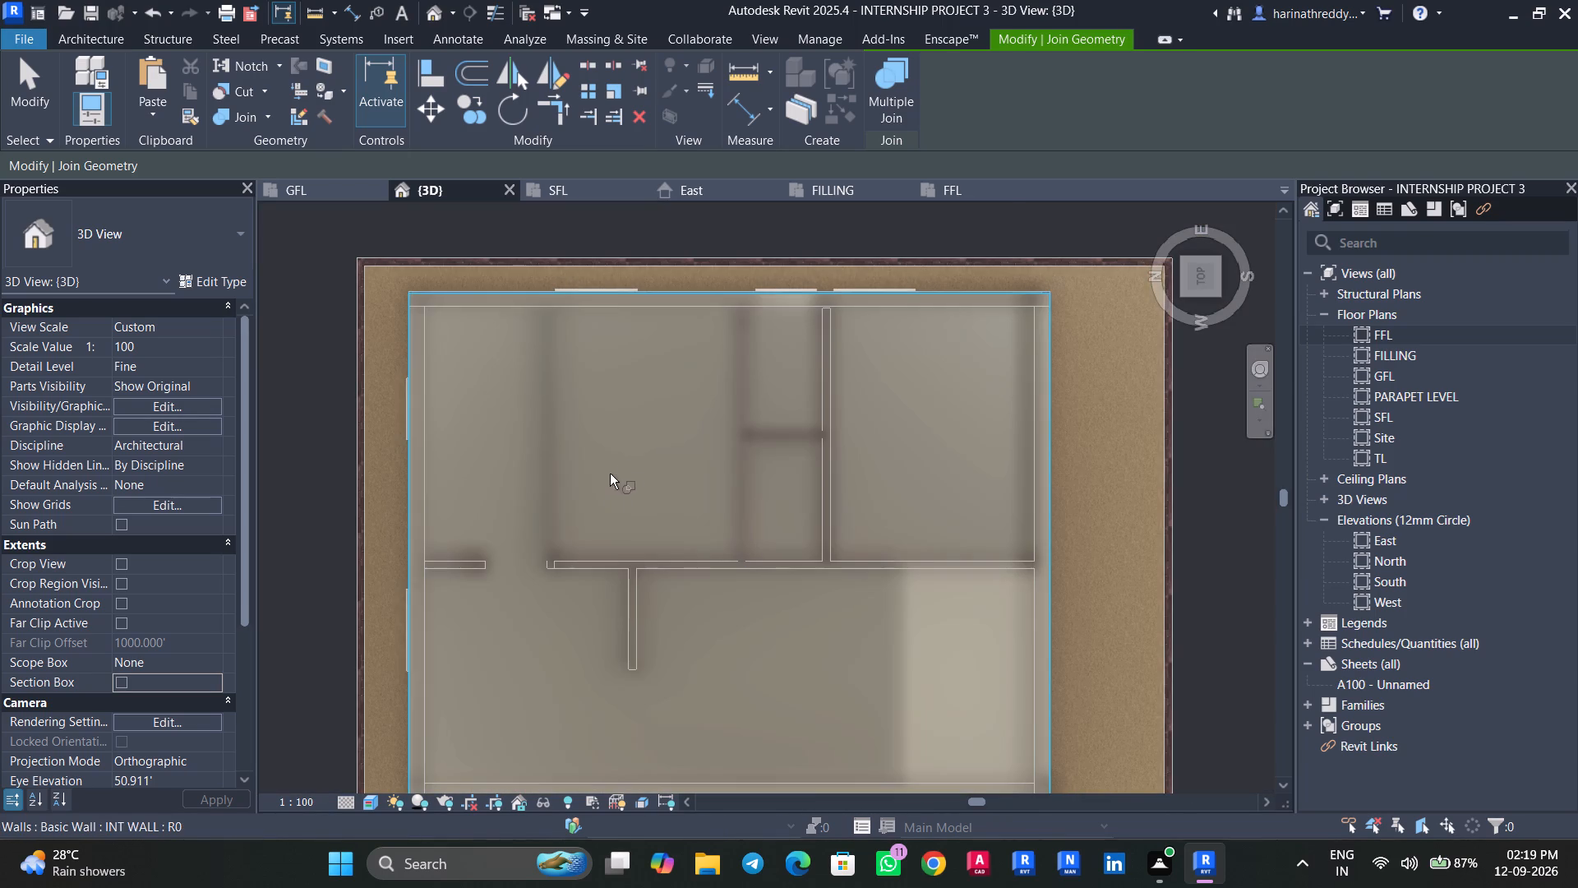
{"action": "left_click", "coordinate": [620, 459]}
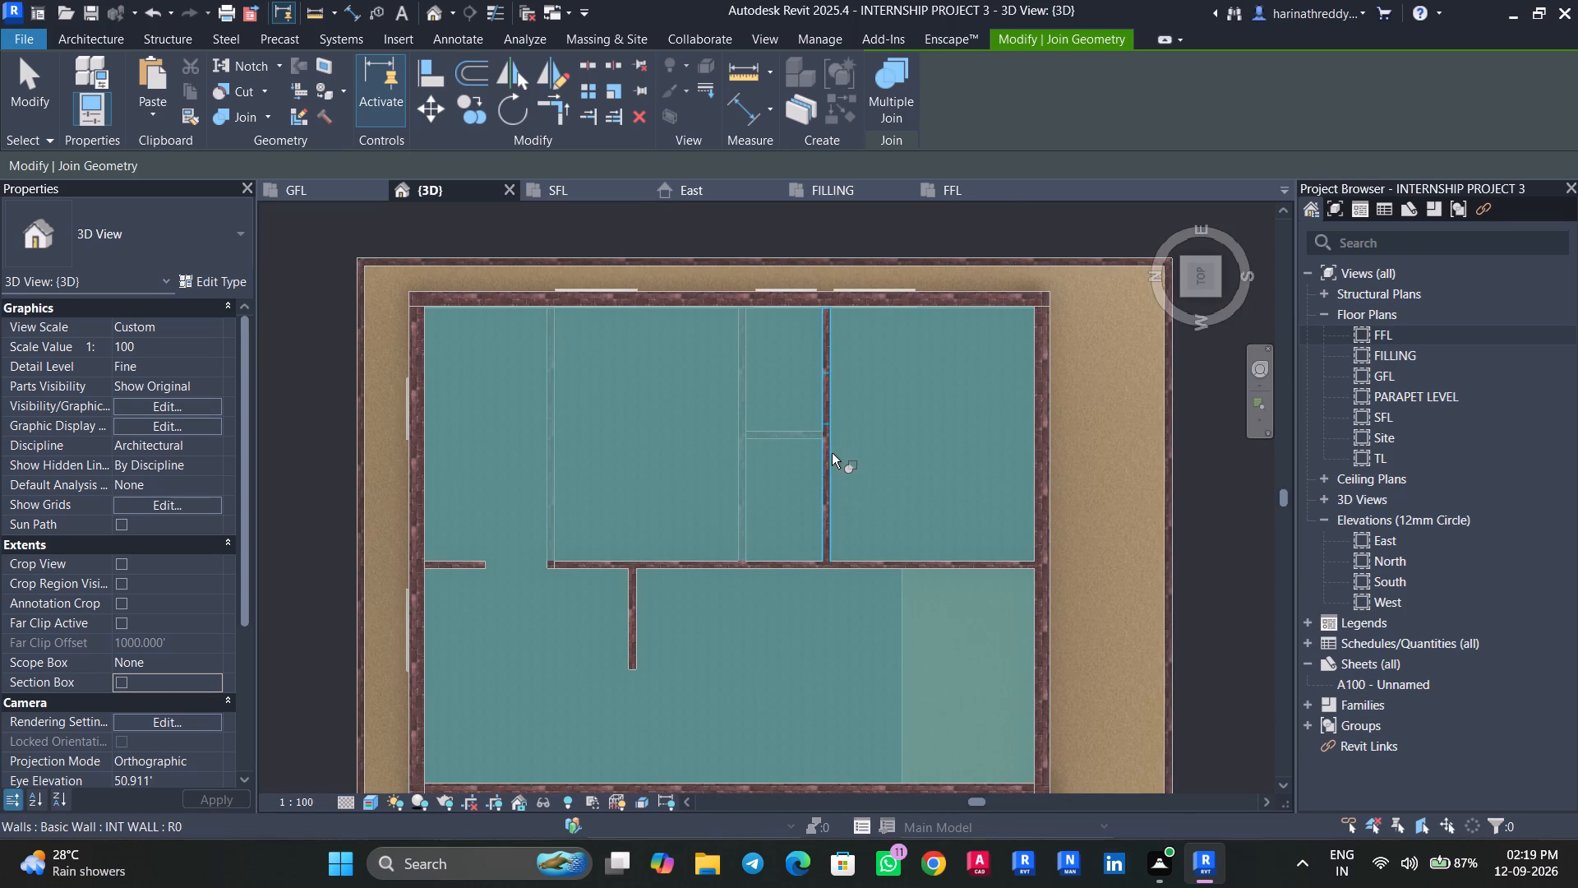
{"action": "key", "text": "Tab"}
{"action": "key", "text": "Tab"}
{"action": "key", "text": "Tab"}
{"action": "scroll", "coordinate": [829, 440], "scroll_direction": "up", "scroll_amount": 2}
{"action": "scroll", "coordinate": [829, 440], "scroll_direction": "down", "scroll_amount": 1}
{"action": "scroll", "coordinate": [829, 440], "scroll_direction": "up", "scroll_amount": 7}
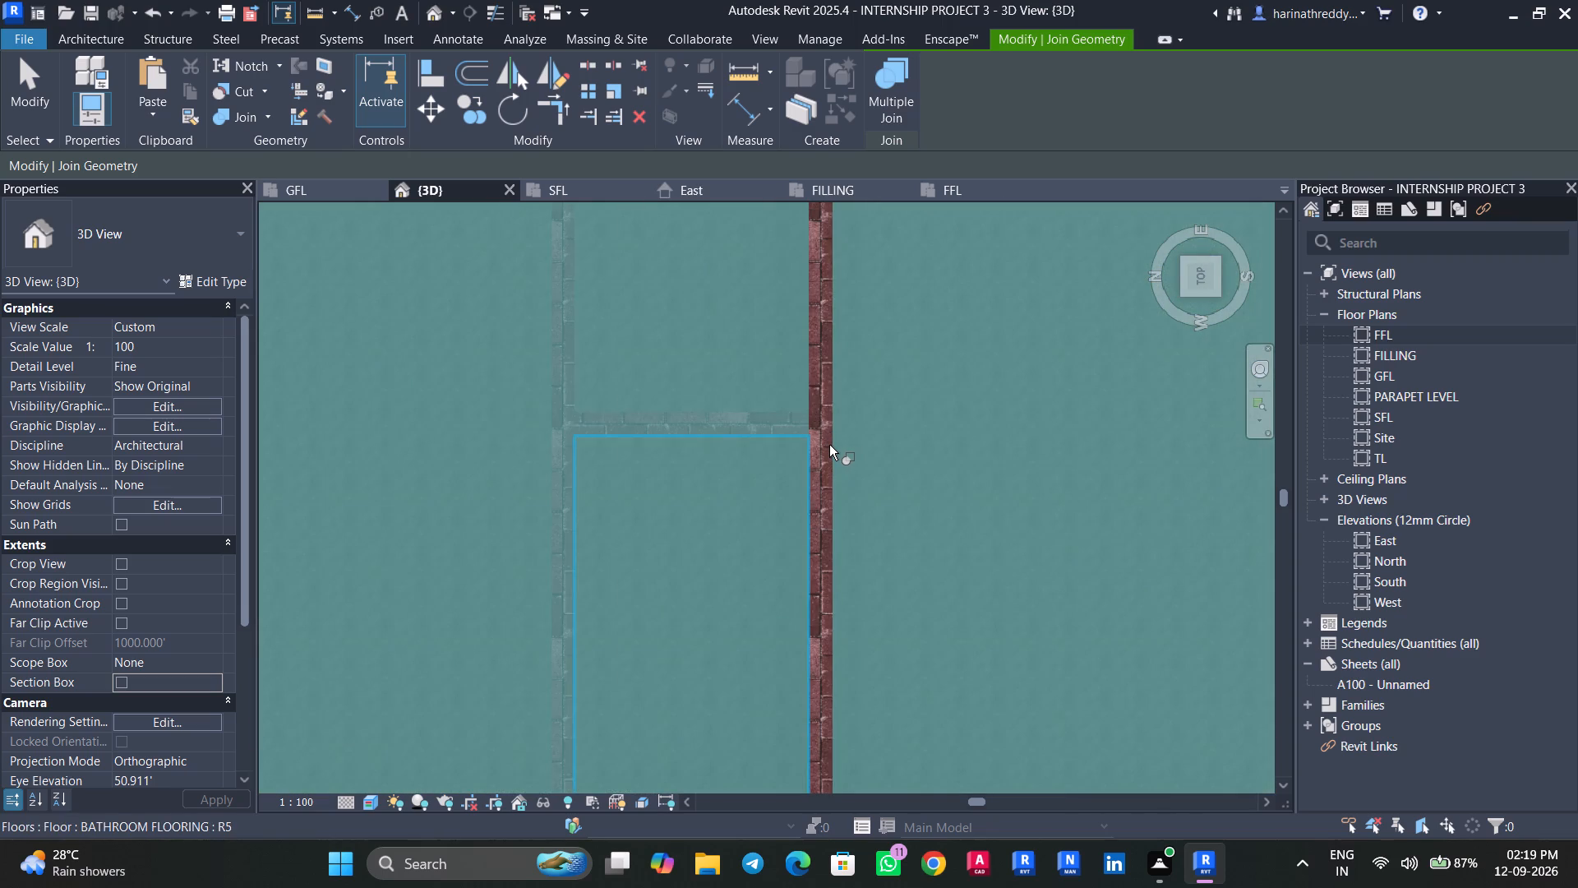
{"action": "key", "text": "Tab"}
{"action": "left_click", "coordinate": [826, 440]}
{"action": "scroll", "coordinate": [859, 500], "scroll_direction": "down", "scroll_amount": 7}
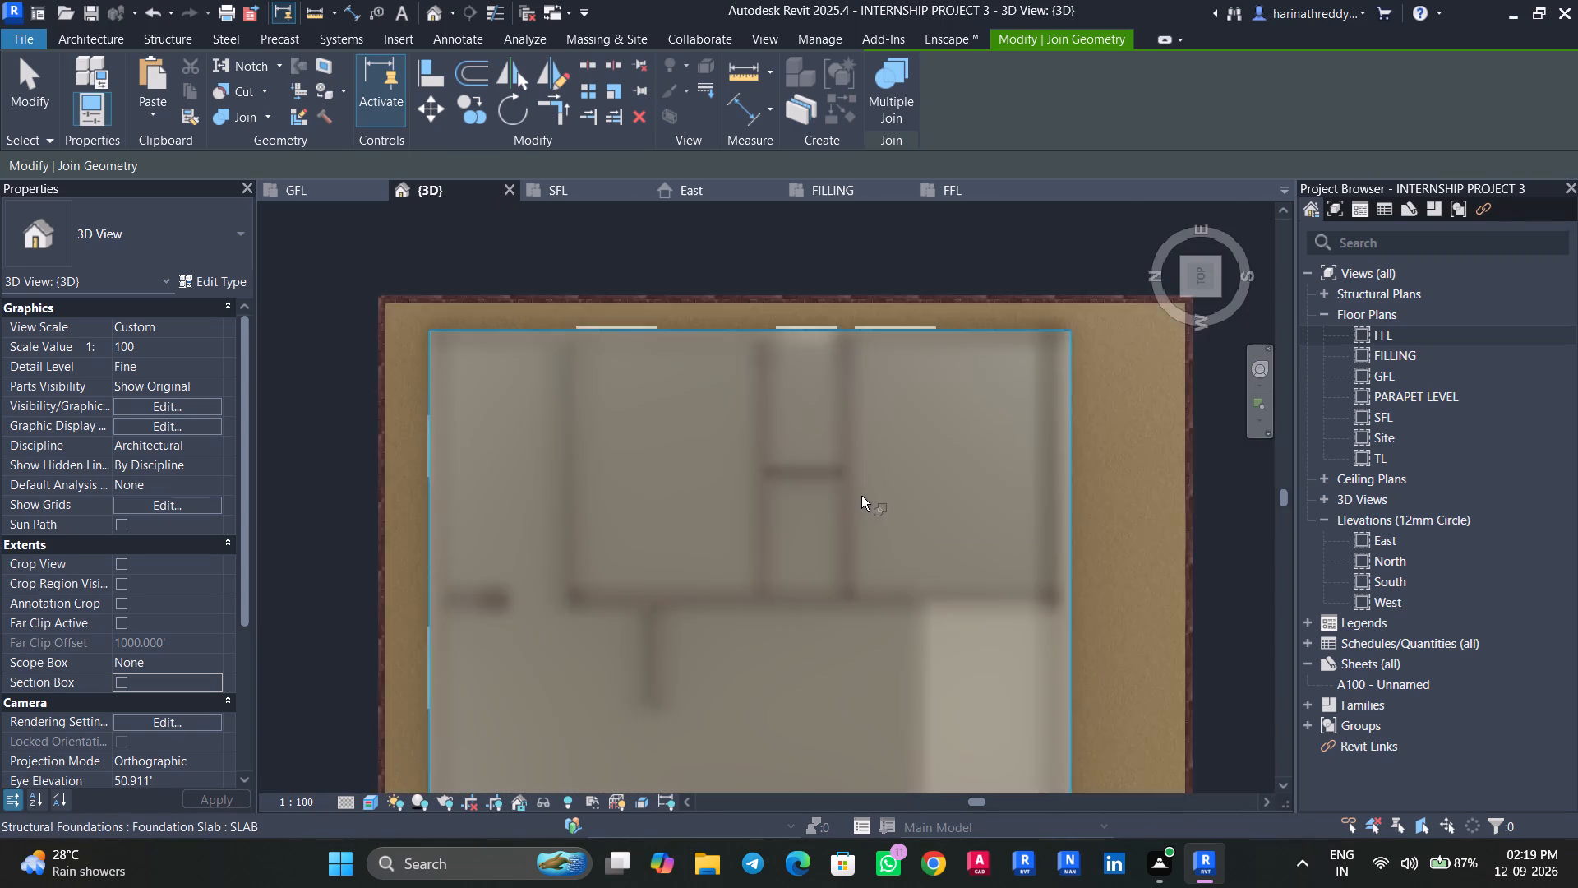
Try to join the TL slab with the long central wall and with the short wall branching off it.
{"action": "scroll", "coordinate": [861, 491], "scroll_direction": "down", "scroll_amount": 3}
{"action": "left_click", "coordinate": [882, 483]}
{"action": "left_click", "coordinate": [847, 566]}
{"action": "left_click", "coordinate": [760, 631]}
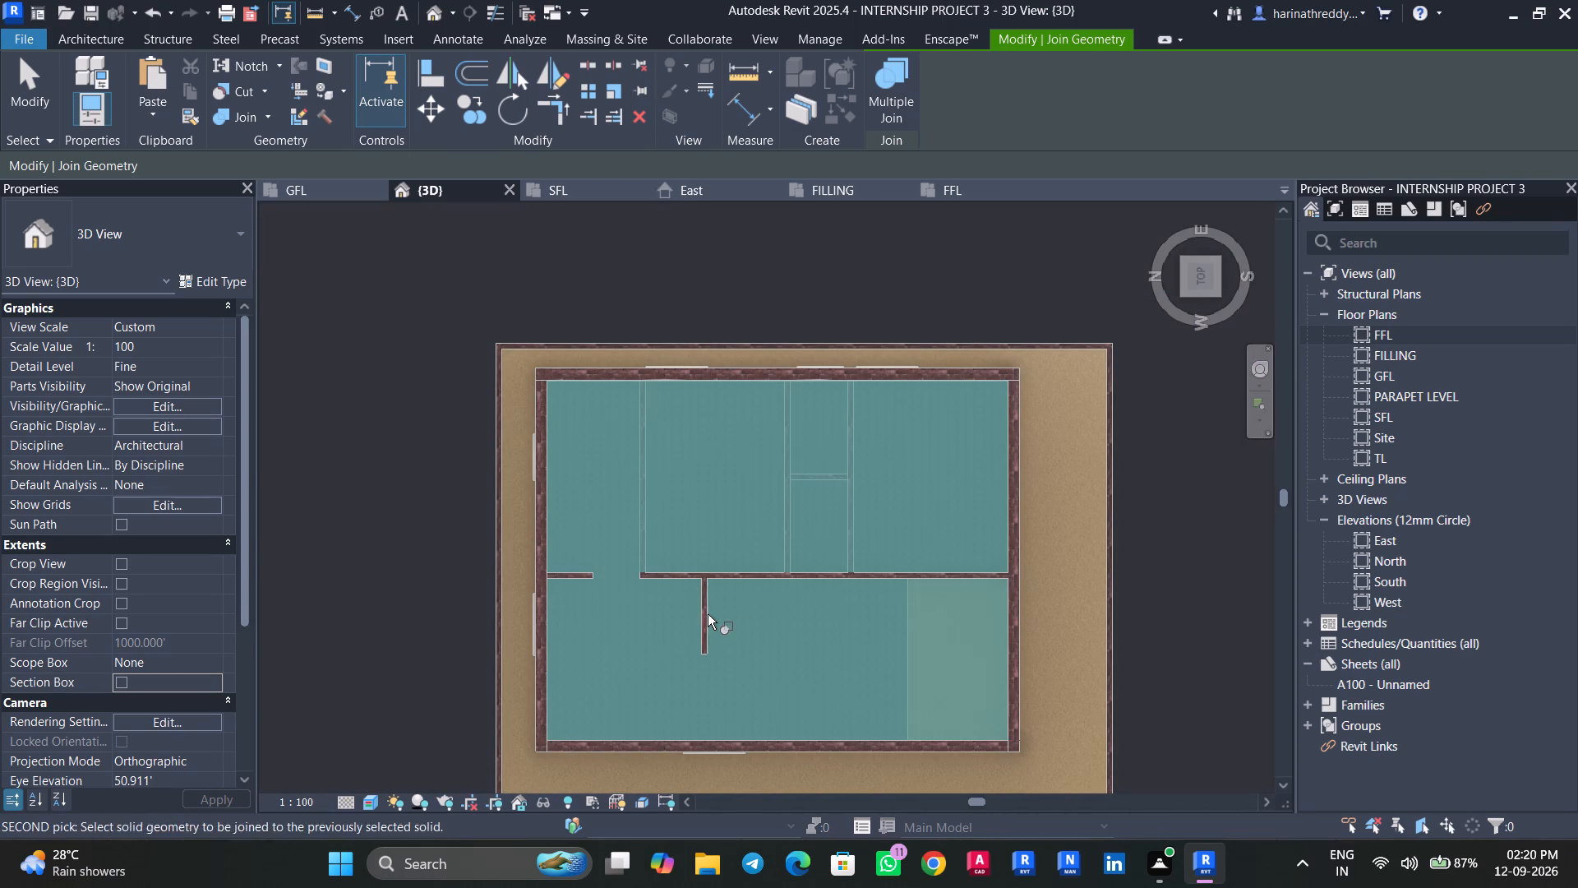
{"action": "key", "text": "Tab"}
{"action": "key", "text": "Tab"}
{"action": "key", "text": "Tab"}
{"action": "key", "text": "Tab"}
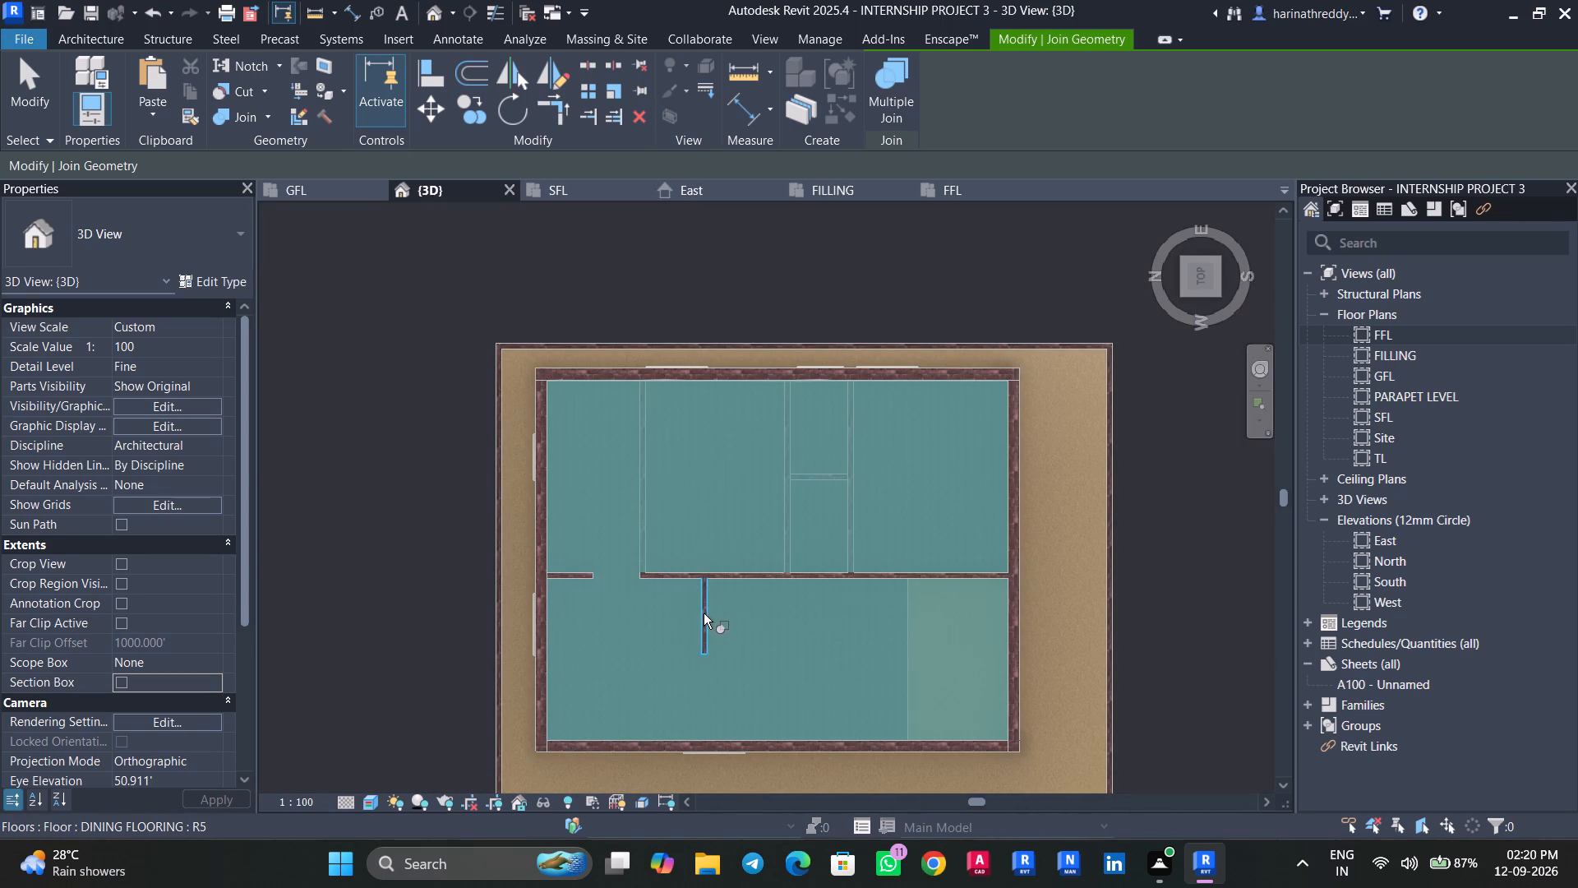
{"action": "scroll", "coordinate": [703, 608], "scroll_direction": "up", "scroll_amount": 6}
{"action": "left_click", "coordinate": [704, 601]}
Join the TL slab with the long interior wall running across the middle of the plan.
{"action": "left_click", "coordinate": [757, 608]}
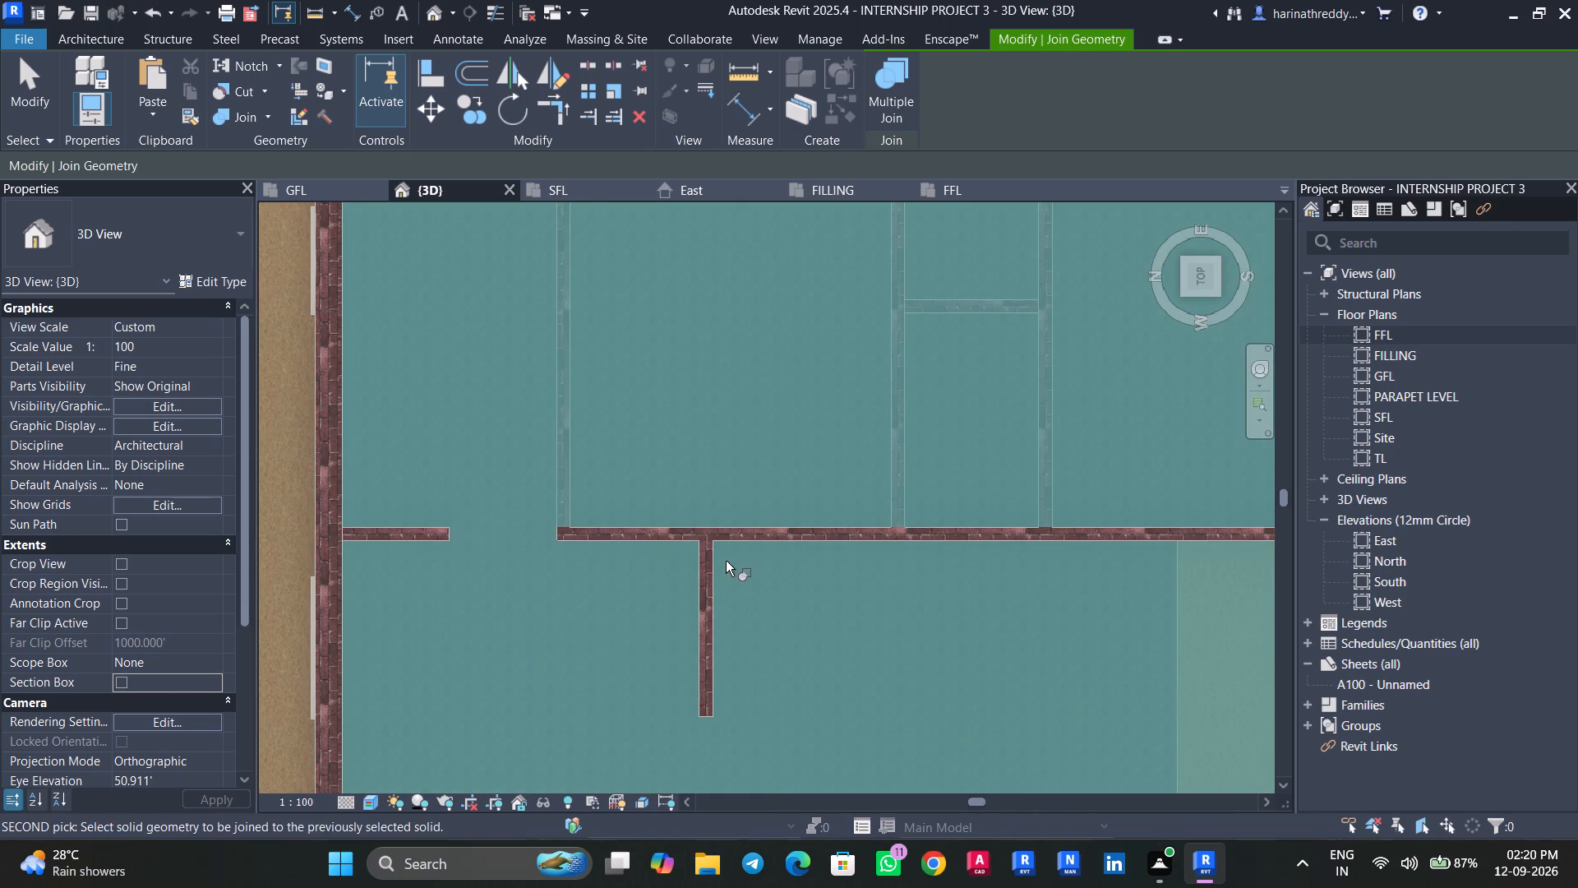
{"action": "key", "text": "Tab"}
{"action": "key", "text": "Tab"}
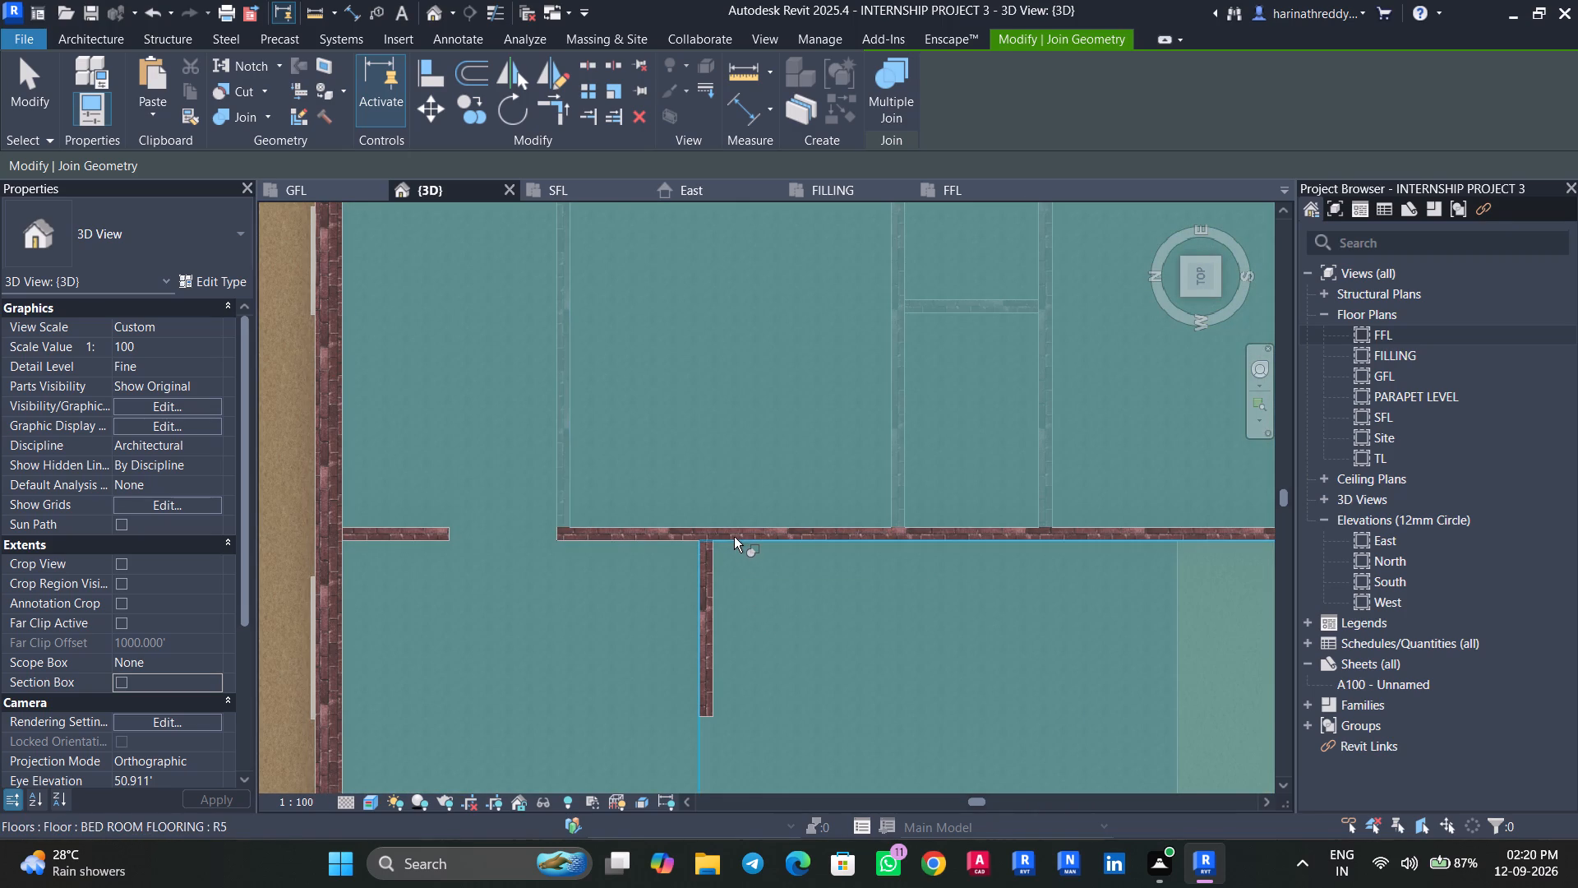
{"action": "key", "text": "Tab"}
{"action": "key", "text": "Tab"}
{"action": "left_click", "coordinate": [718, 530]}
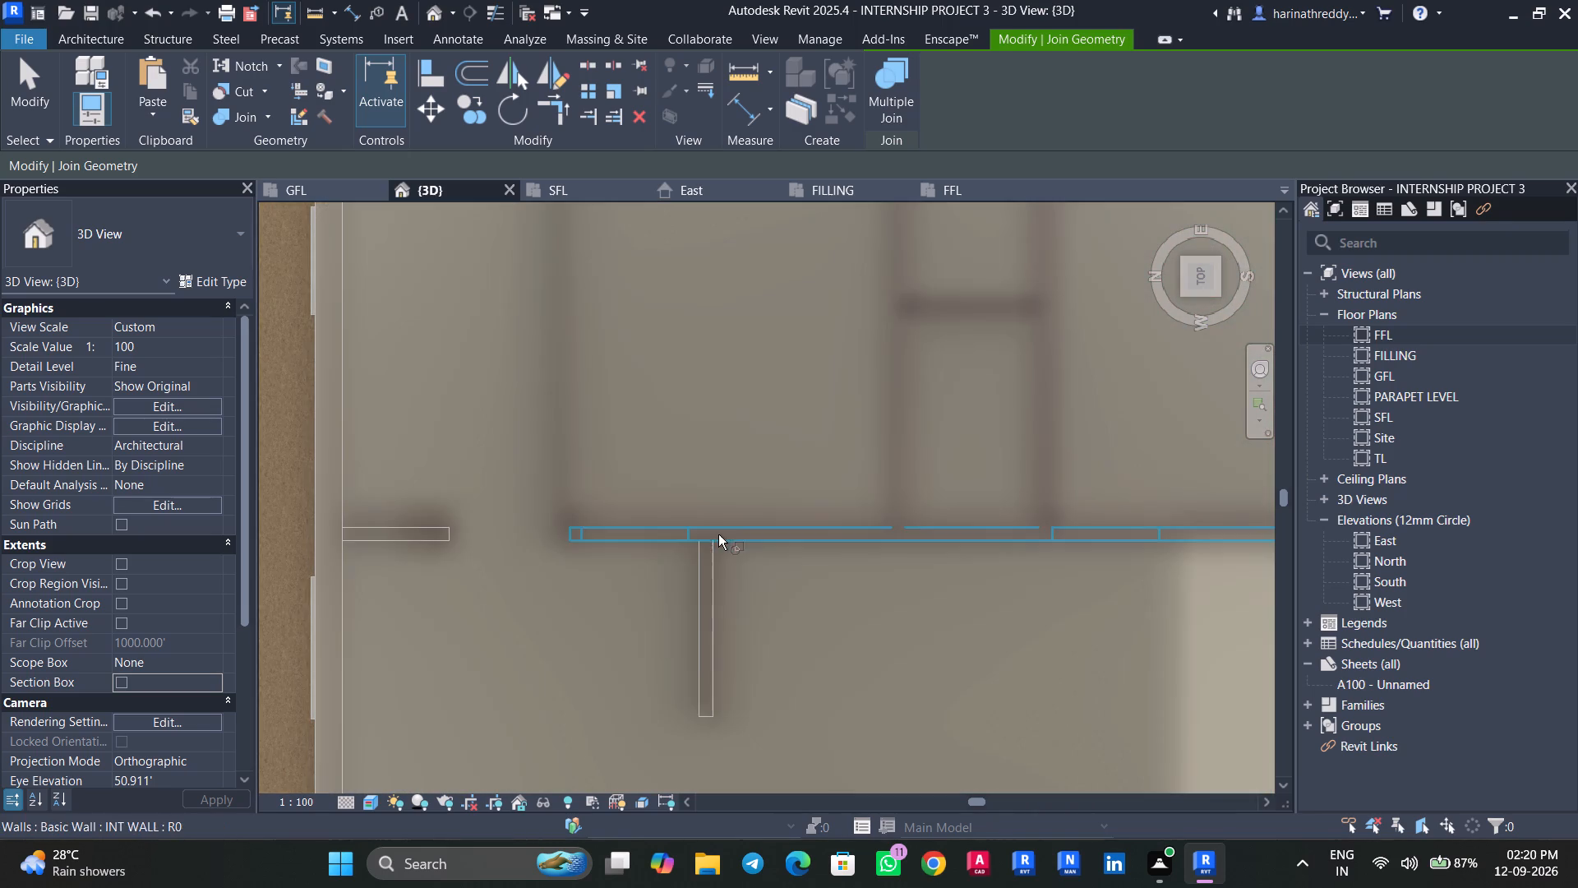
Join the TL slab with the short wall branching off the long central wall.
{"action": "left_click", "coordinate": [748, 580]}
{"action": "key", "text": "Tab"}
{"action": "key", "text": "Tab"}
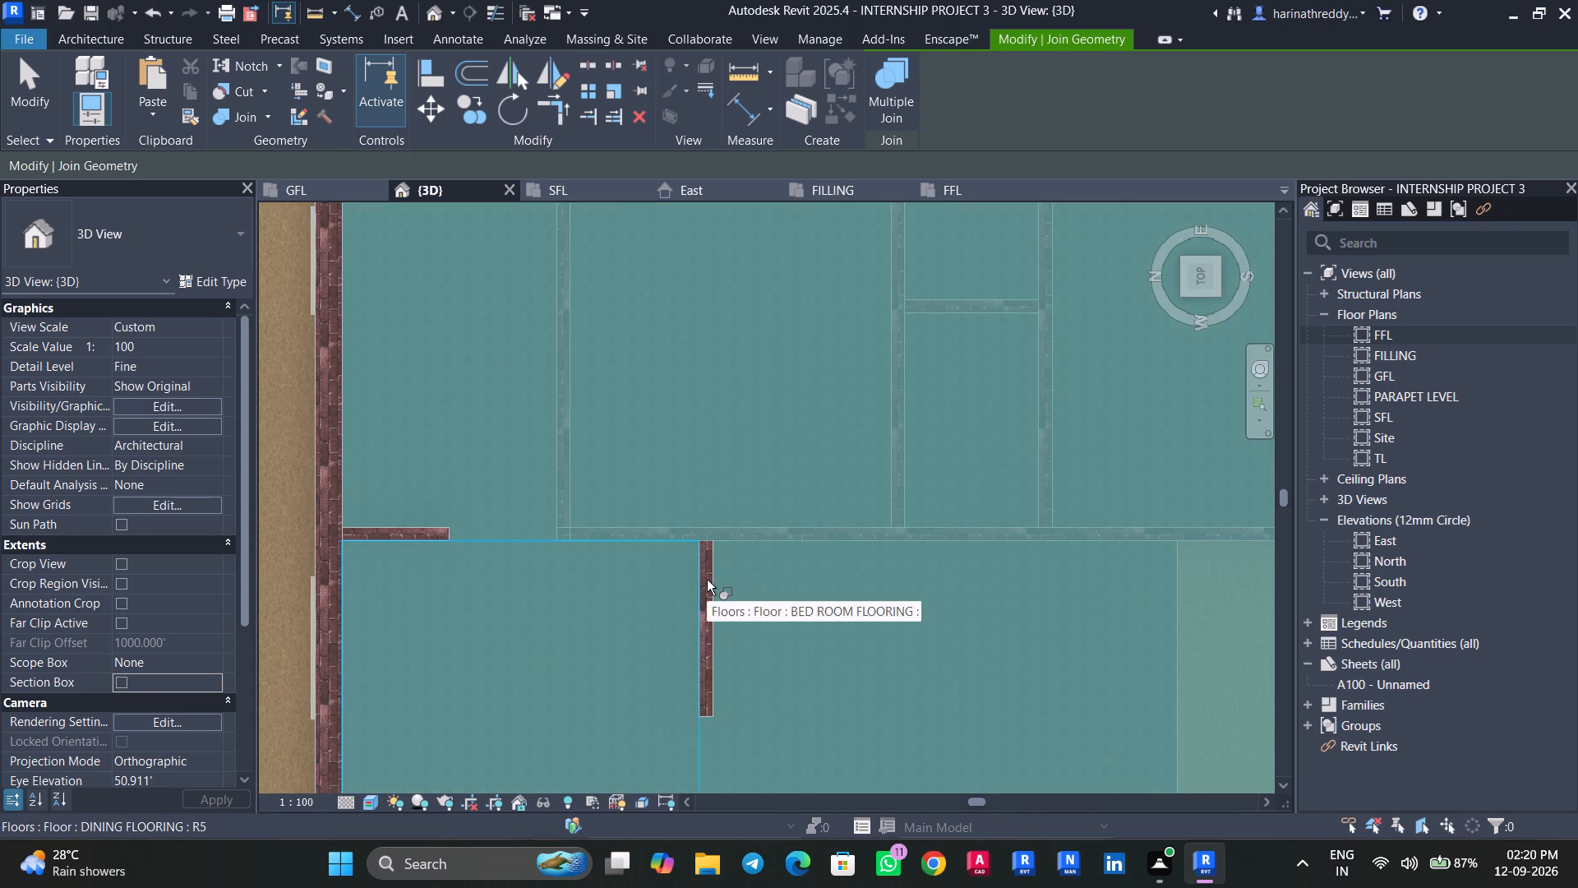
{"action": "key", "text": "Tab"}
{"action": "key", "text": "Tab"}
{"action": "key", "text": "Tab"}
{"action": "scroll", "coordinate": [713, 676], "scroll_direction": "up", "scroll_amount": 9}
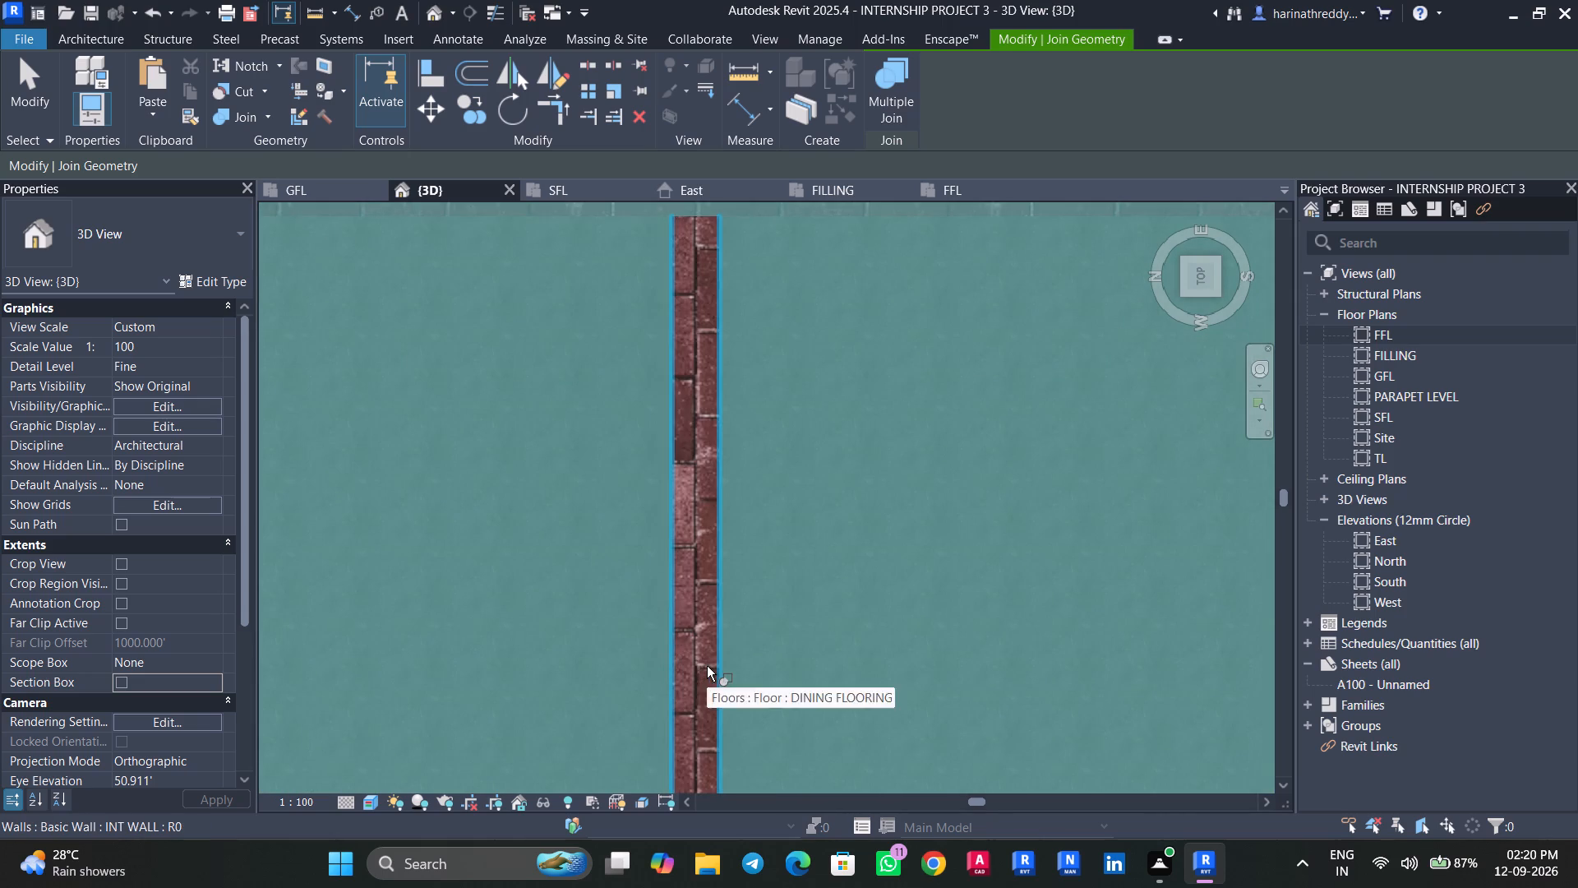
{"action": "left_click", "coordinate": [707, 661]}
Join the TL slab with the short interior wall attached to the exterior wall, and end the Join Geometry command.
{"action": "scroll", "coordinate": [736, 644], "scroll_direction": "down", "scroll_amount": 5}
{"action": "scroll", "coordinate": [745, 631], "scroll_direction": "up", "scroll_amount": 1}
{"action": "scroll", "coordinate": [745, 631], "scroll_direction": "down", "scroll_amount": 7}
{"action": "left_click", "coordinate": [801, 604]}
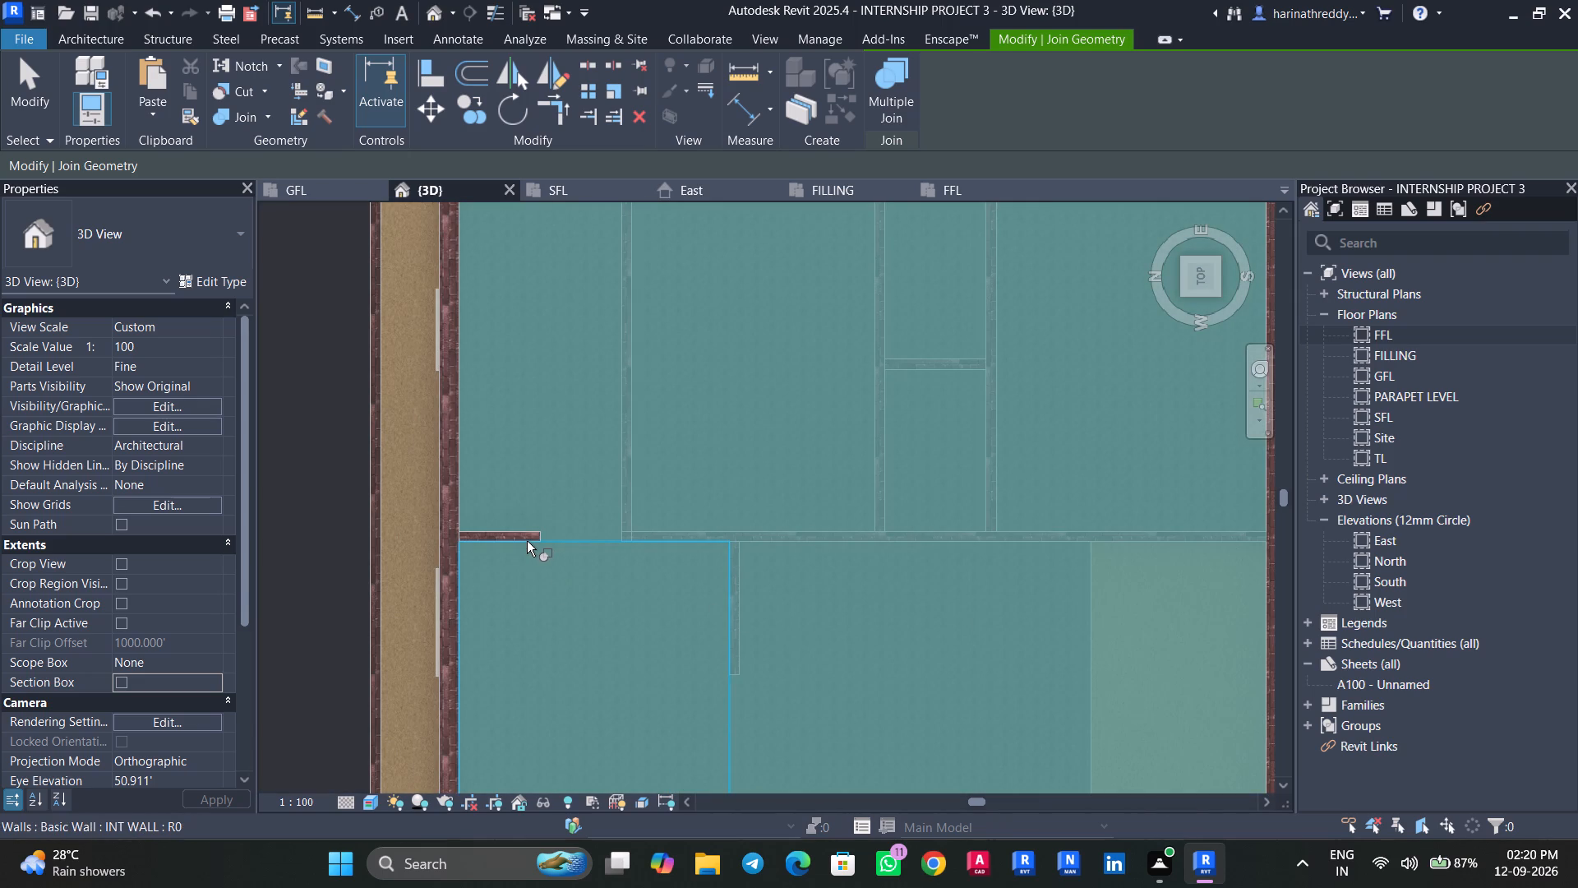
{"action": "scroll", "coordinate": [521, 530], "scroll_direction": "up", "scroll_amount": 3}
{"action": "left_click", "coordinate": [521, 530]}
{"action": "scroll", "coordinate": [568, 579], "scroll_direction": "down", "scroll_amount": 9}
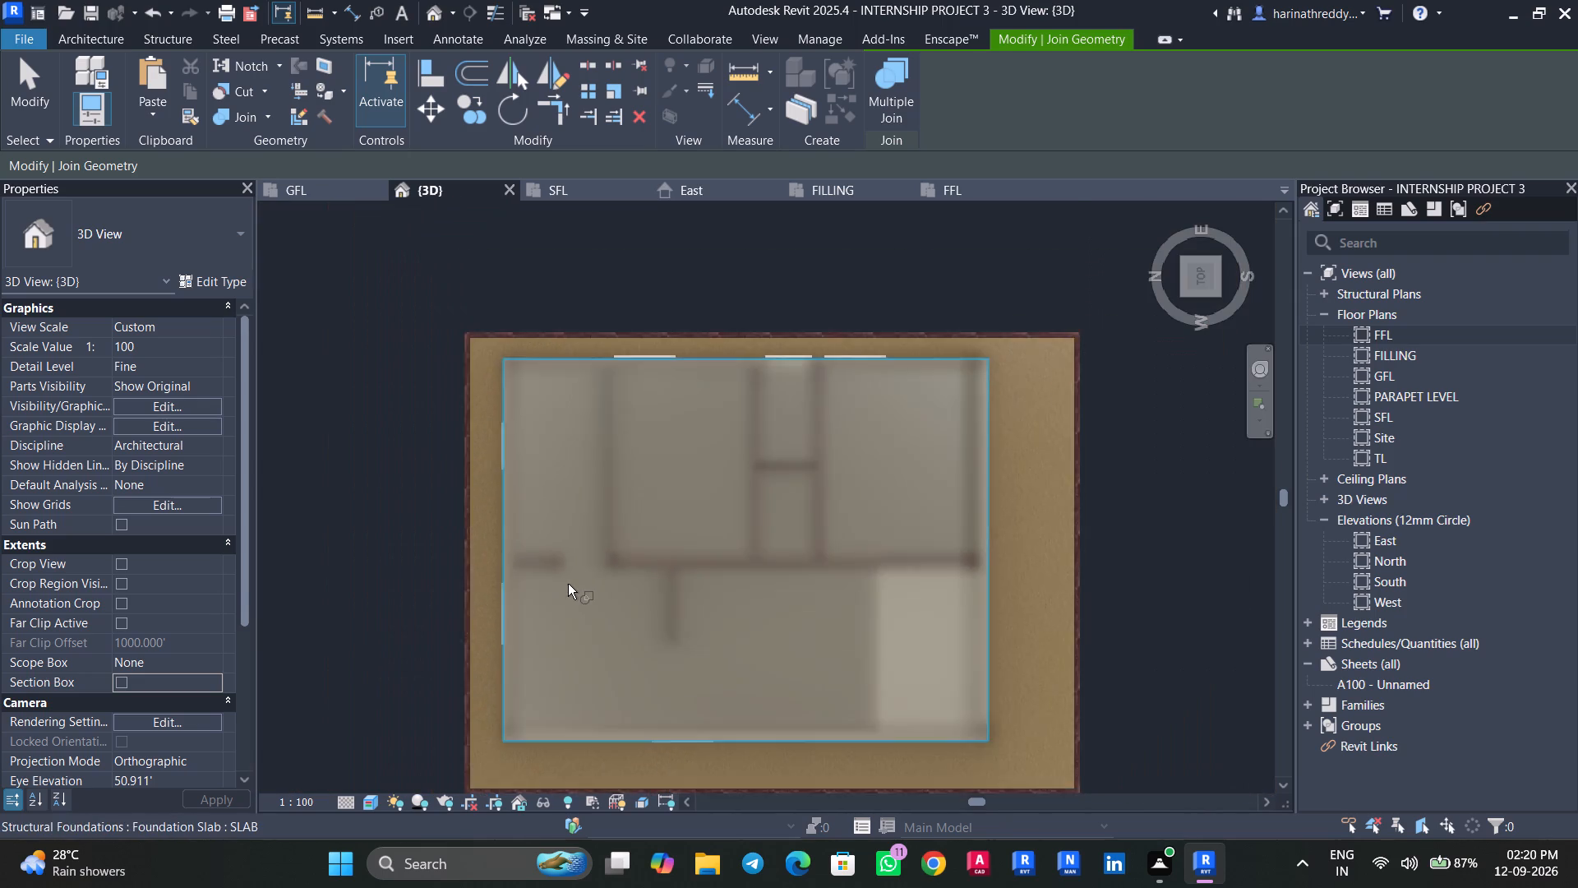
{"action": "scroll", "coordinate": [568, 579], "scroll_direction": "down", "scroll_amount": 3}
{"action": "left_click", "coordinate": [653, 594]}
{"action": "scroll", "coordinate": [692, 599], "scroll_direction": "down", "scroll_amount": 1}
{"action": "scroll", "coordinate": [692, 599], "scroll_direction": "up", "scroll_amount": 5}
{"action": "key", "text": "Escape"}
{"action": "key", "text": "Escape"}
{"action": "scroll", "coordinate": [667, 577], "scroll_direction": "down", "scroll_amount": 2}
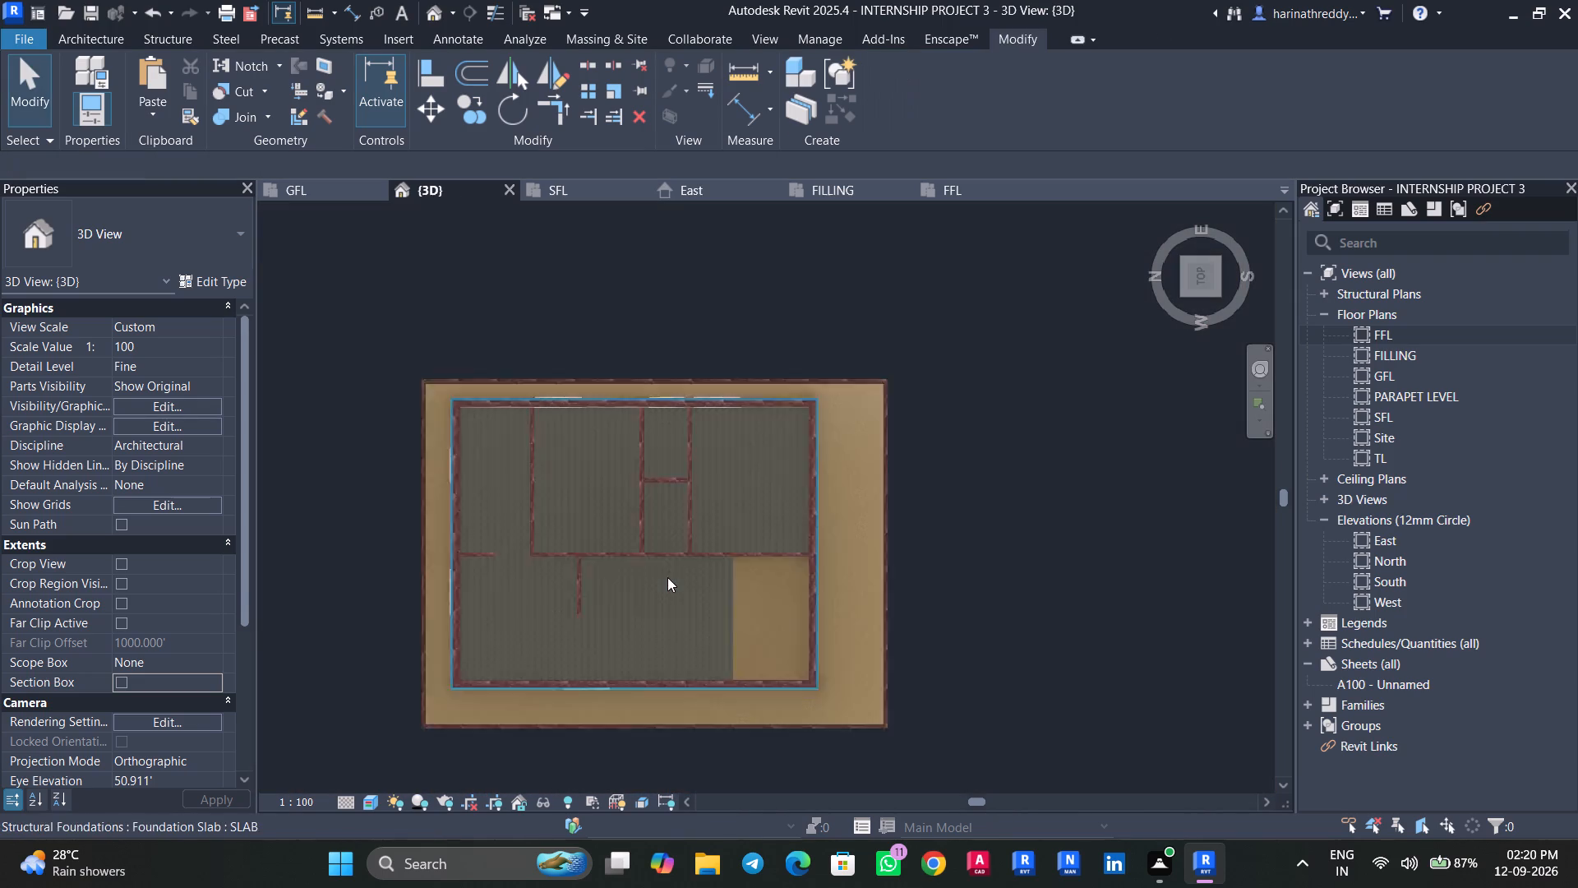
Inspect the top TL slab and its joined walls in 3D at an angle, from above and from the left side.
{"action": "scroll", "coordinate": [667, 577], "scroll_direction": "down", "scroll_amount": 3}
{"action": "scroll", "coordinate": [667, 580], "scroll_direction": "up", "scroll_amount": 3}
{"action": "middle_click_drag", "start_coordinate": [908, 657], "coordinate": [814, 281], "text": "shift"}
{"action": "key", "text": "Escape"}
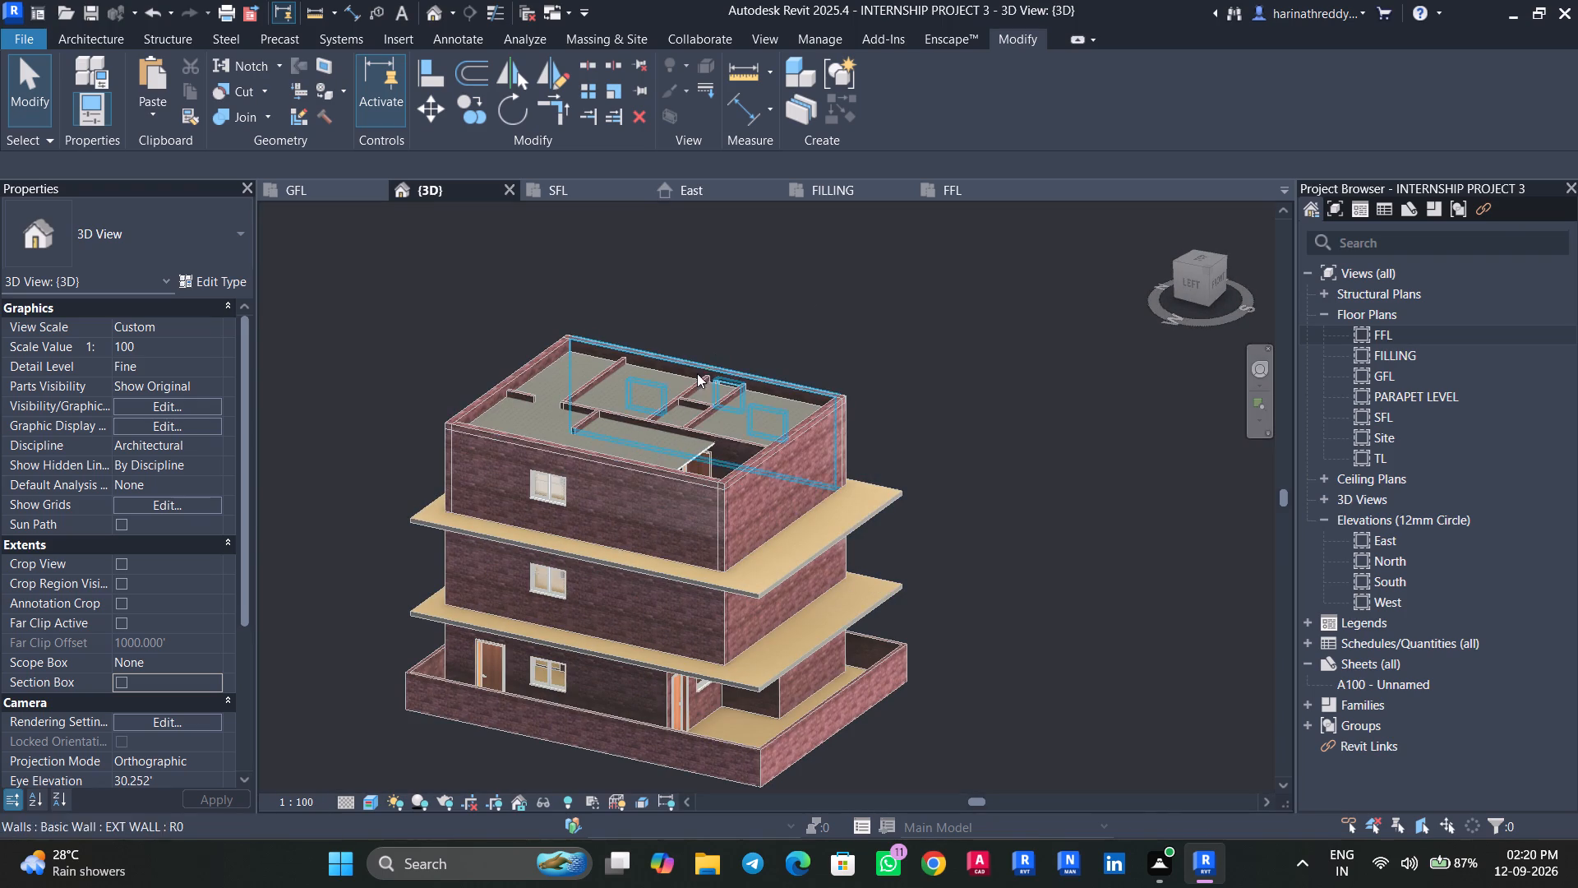
{"action": "scroll", "coordinate": [565, 372], "scroll_direction": "up", "scroll_amount": 10}
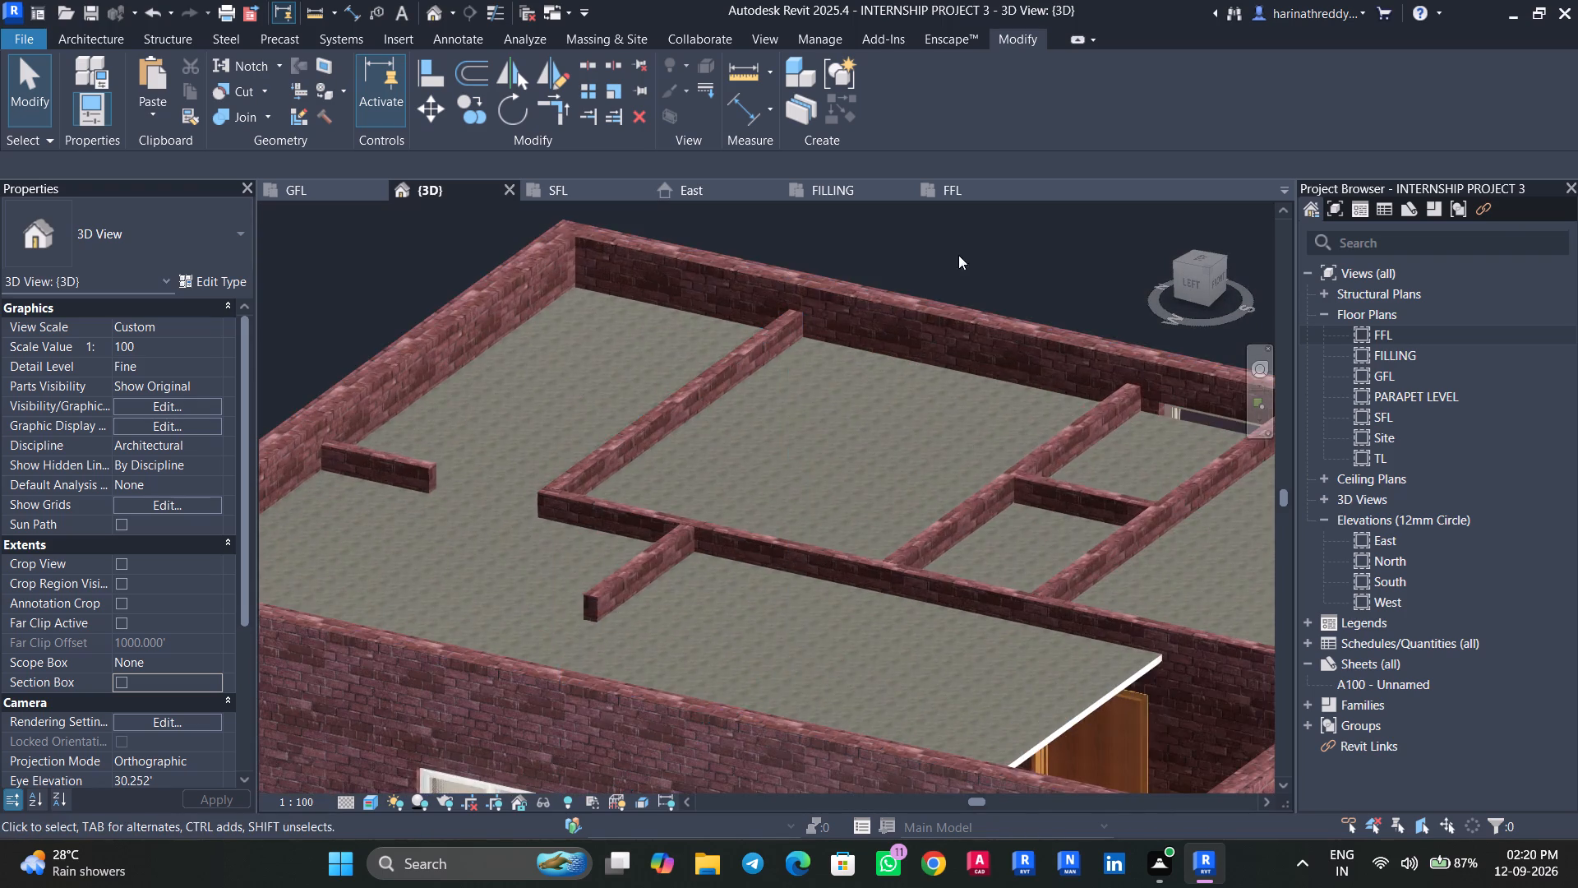
{"action": "left_click", "coordinate": [976, 241]}
{"action": "left_click", "coordinate": [898, 307]}
{"action": "key", "text": "Escape"}
{"action": "key", "text": "Escape"}
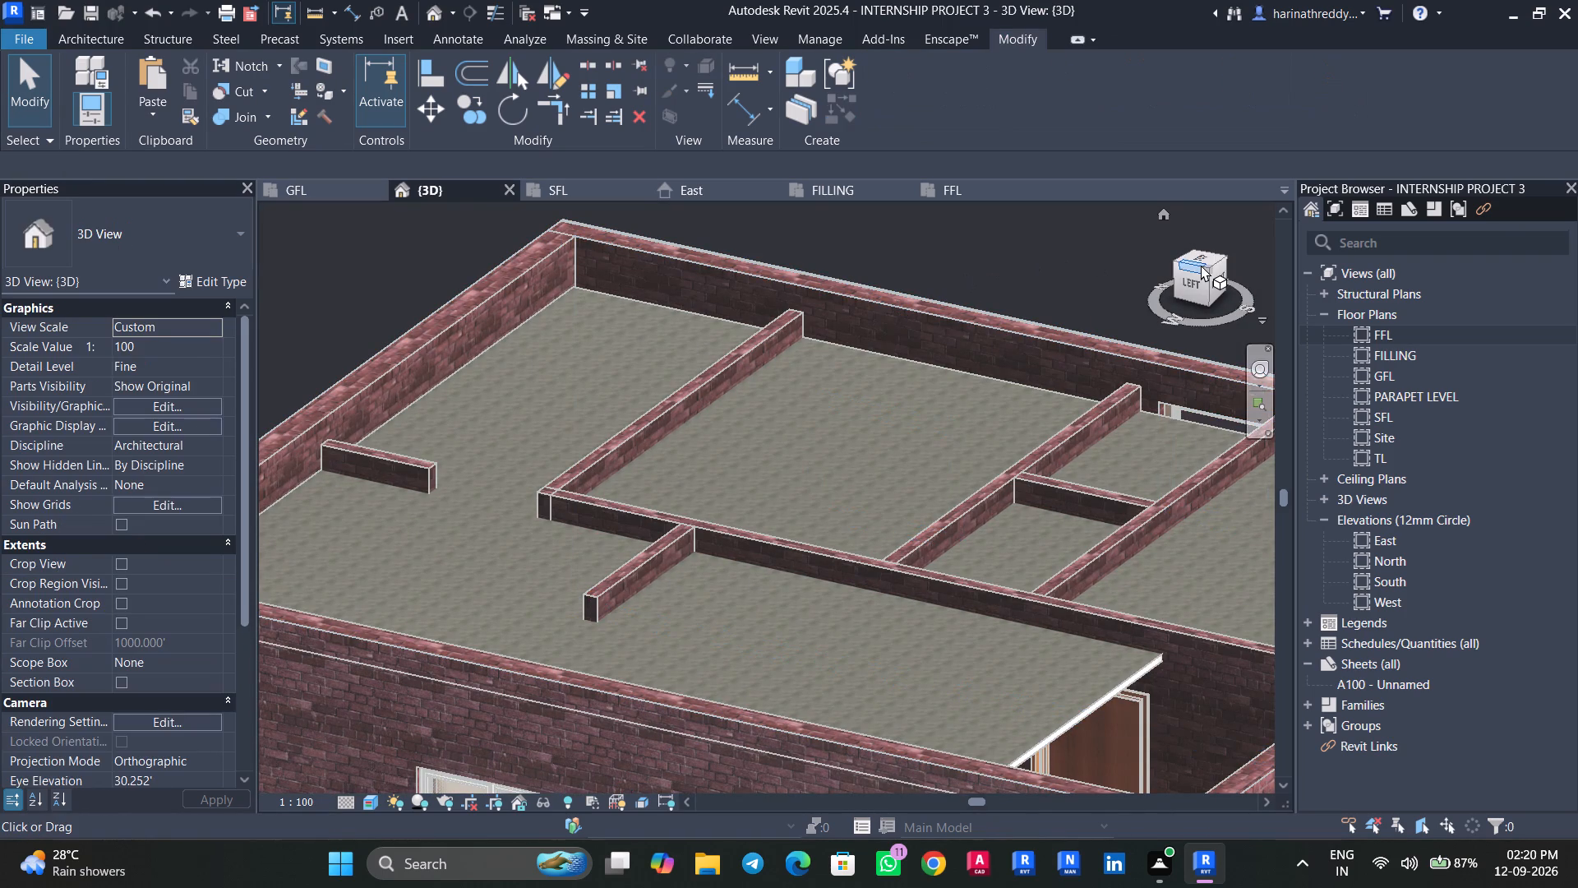
{"action": "left_click", "coordinate": [1198, 260]}
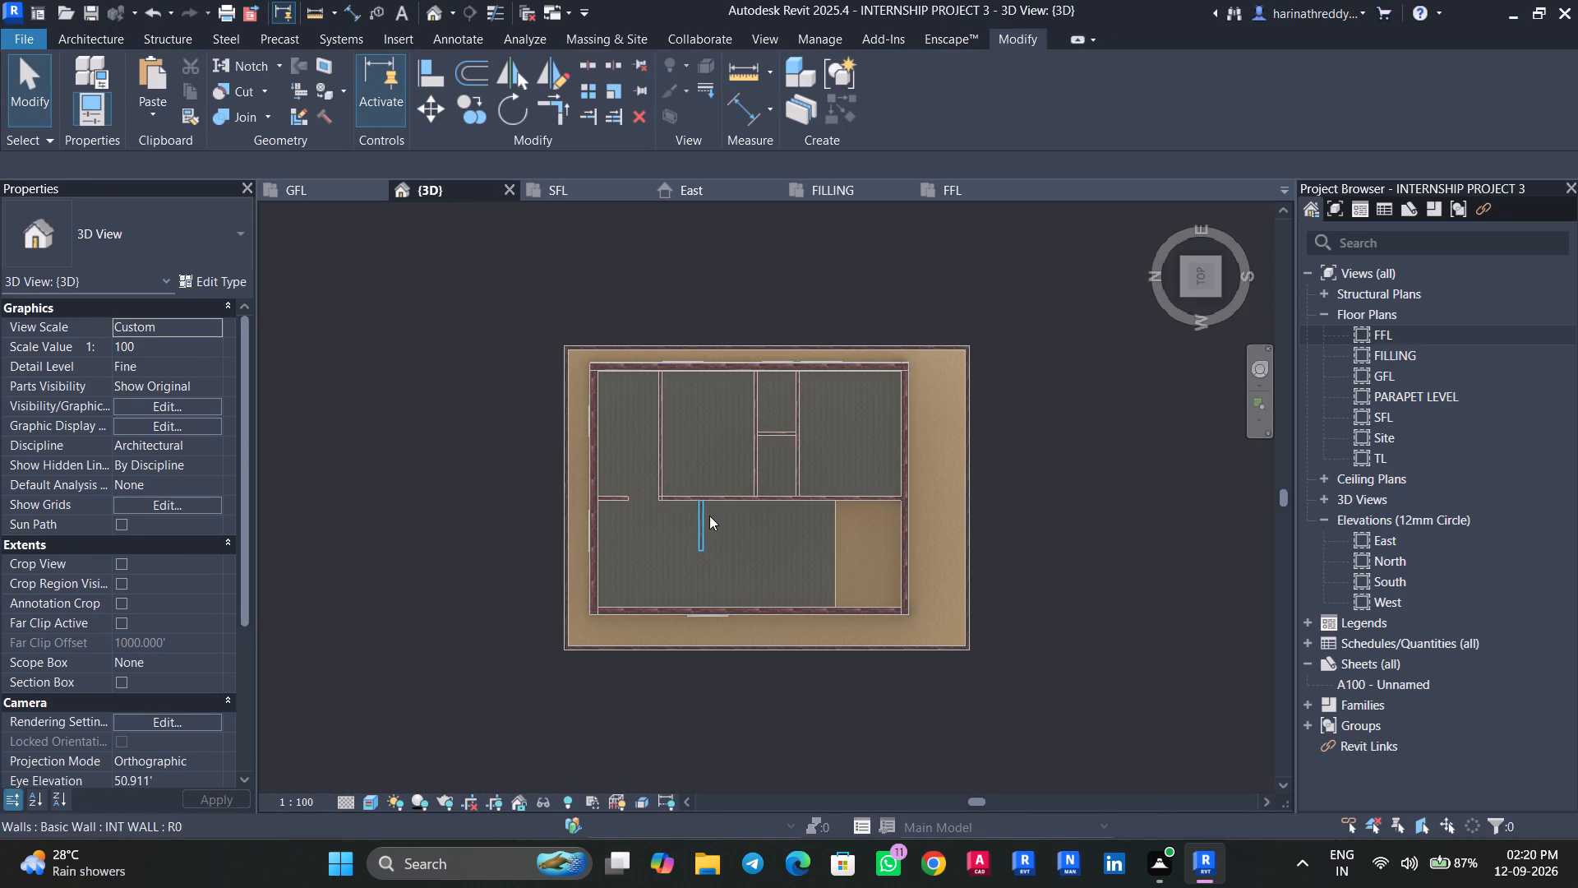
{"action": "scroll", "coordinate": [787, 502], "scroll_direction": "up", "scroll_amount": 4}
{"action": "left_click", "coordinate": [862, 579]}
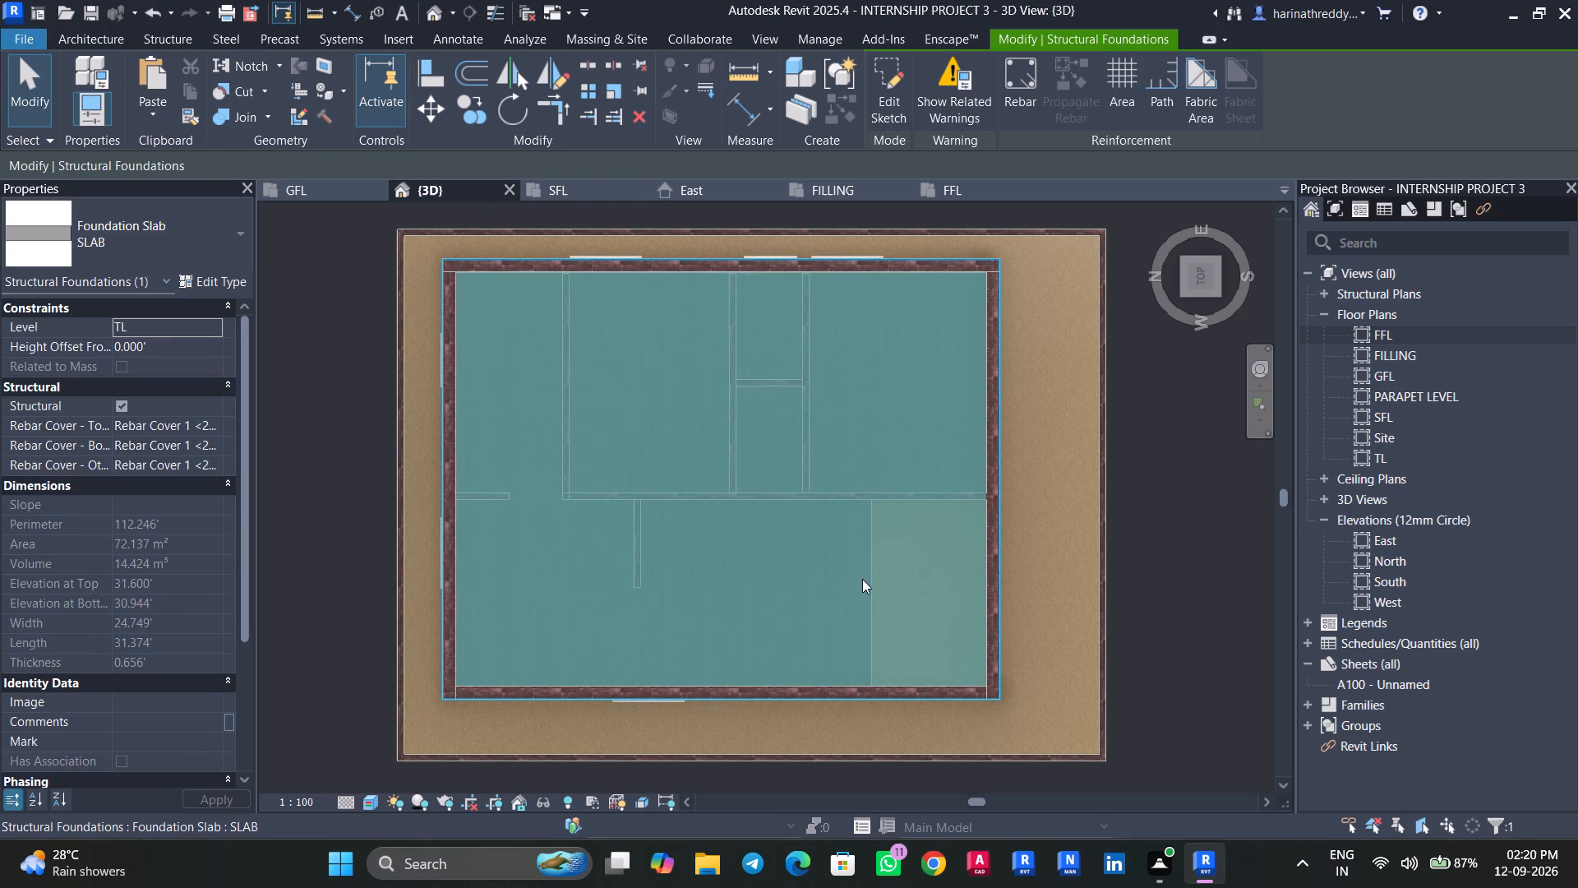
{"action": "key", "text": "Escape"}
{"action": "scroll", "coordinate": [879, 529], "scroll_direction": "down", "scroll_amount": 8}
{"action": "middle_click_drag", "start_coordinate": [1108, 607], "coordinate": [1072, 189], "text": "shift"}
{"action": "left_click", "coordinate": [1201, 257]}
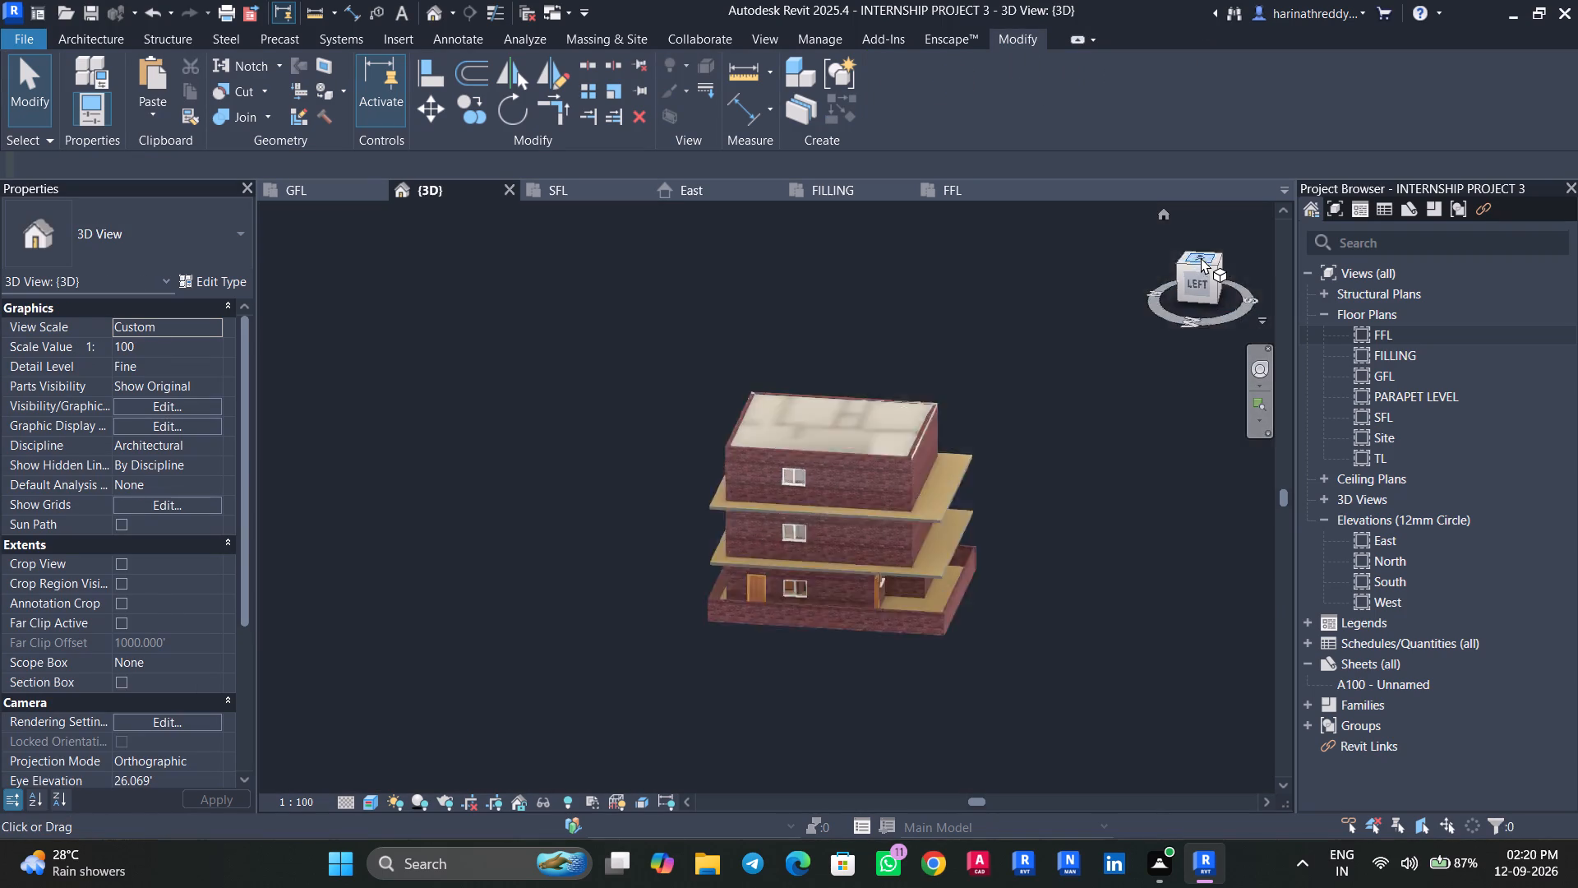
{"action": "left_click", "coordinate": [1203, 306]}
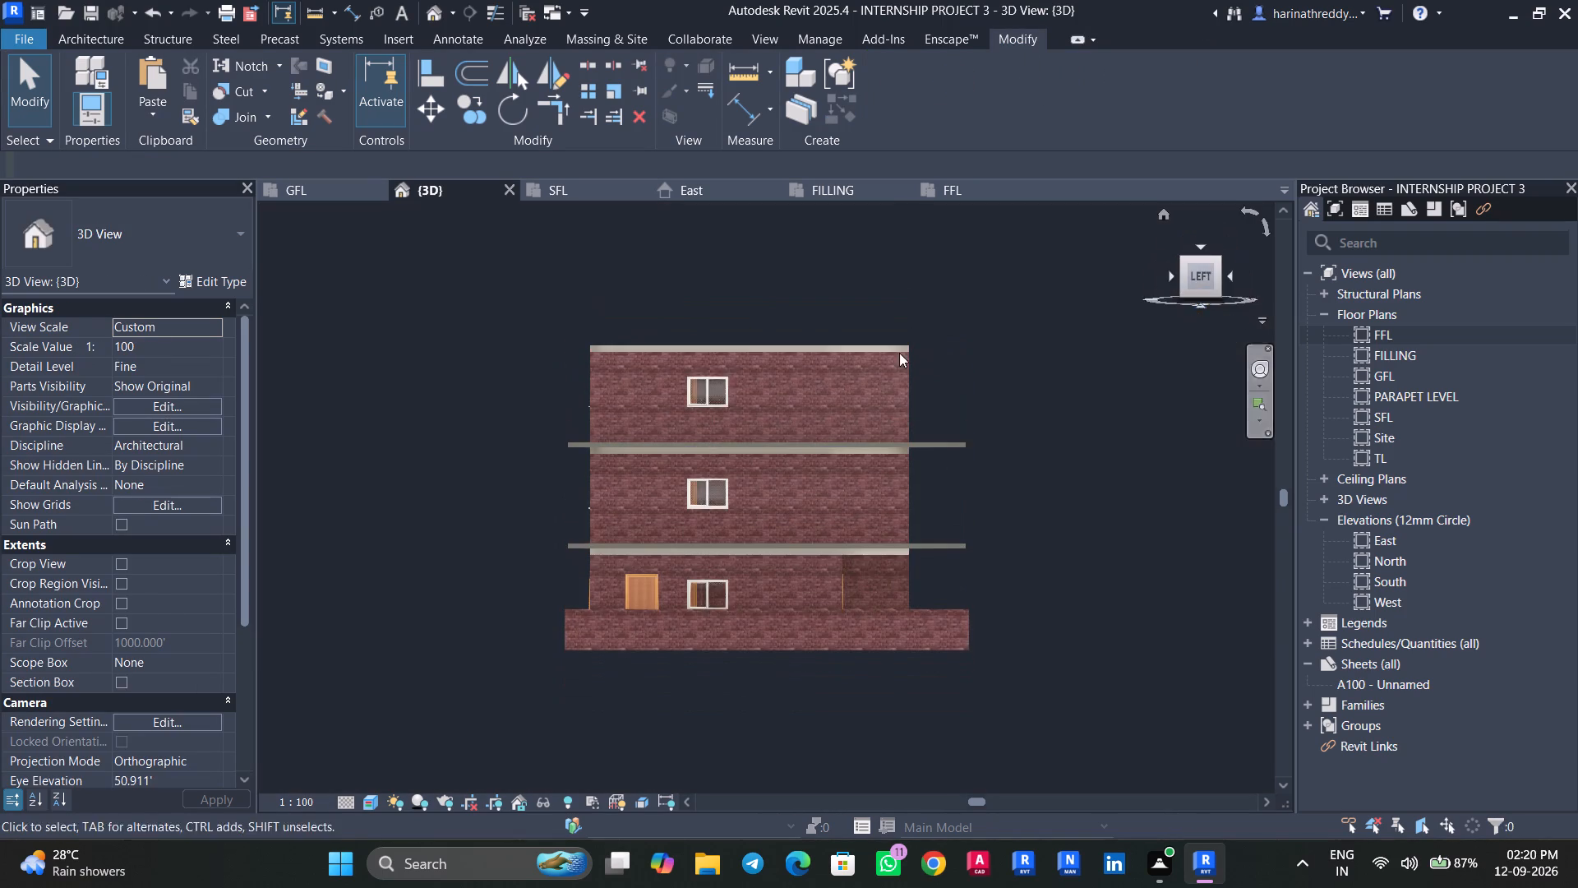
Turn on the 3D view's section box and pull three of its sides inward to cut through the house.
{"action": "left_click", "coordinate": [120, 624]}
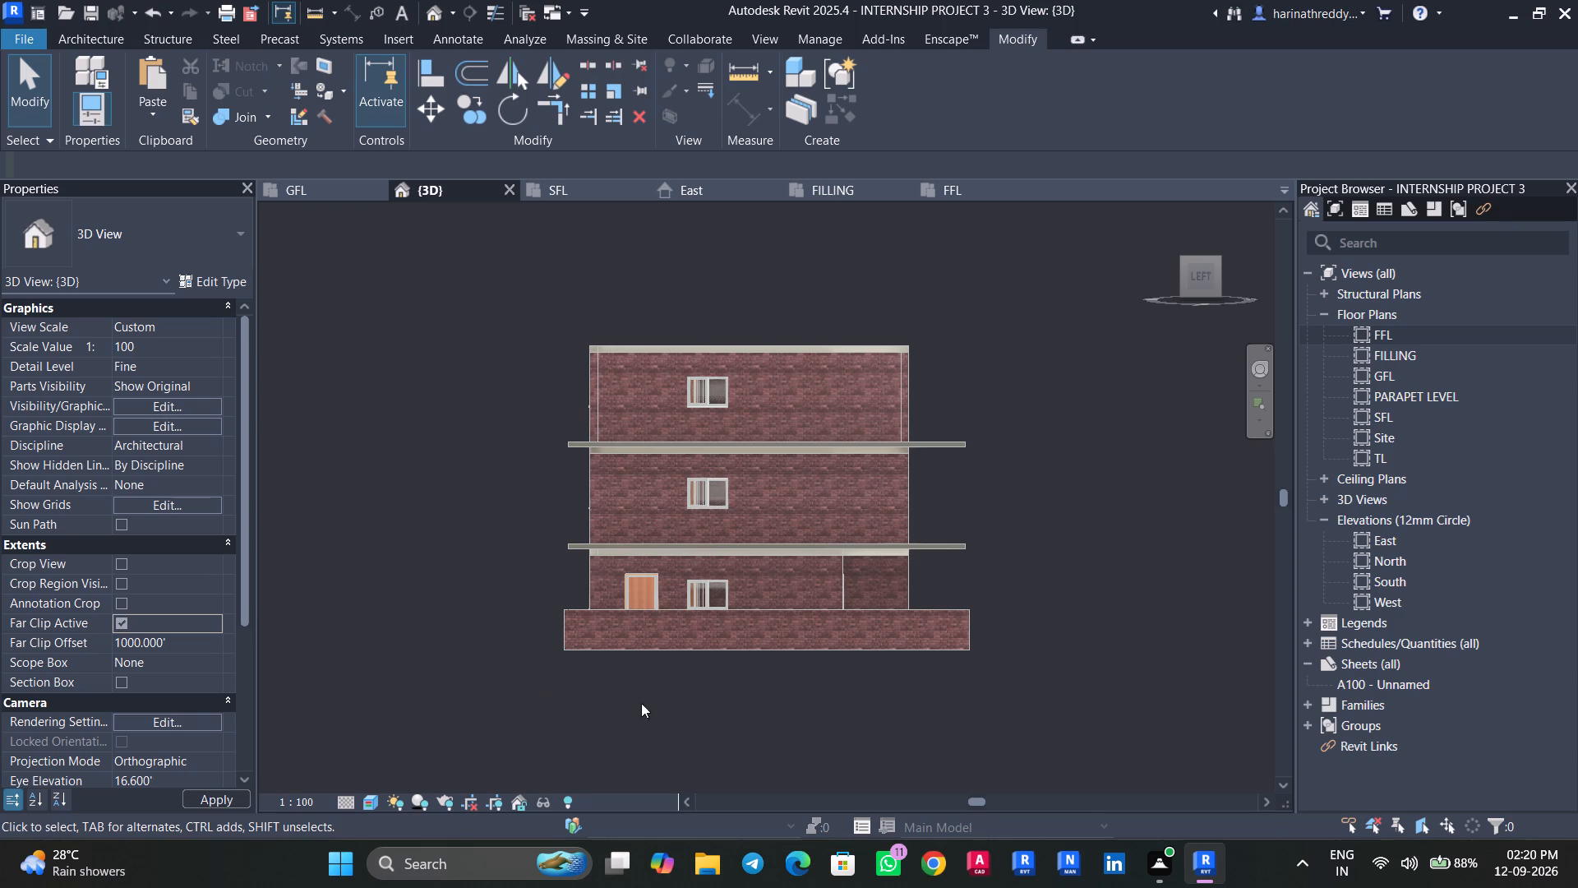
{"action": "left_click", "coordinate": [117, 625]}
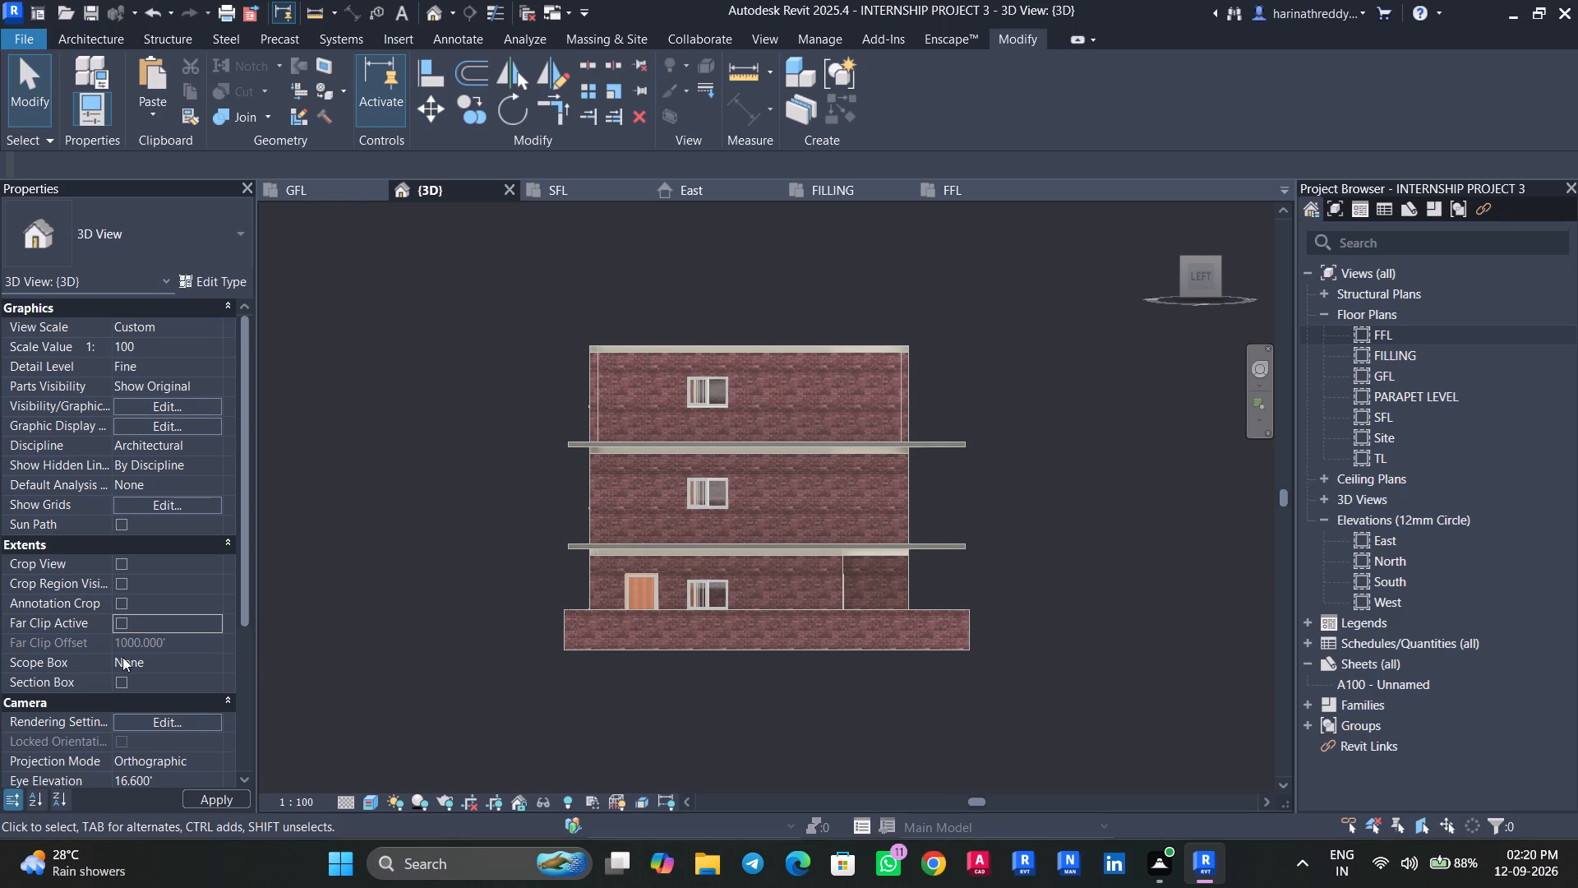
{"action": "left_click", "coordinate": [118, 677]}
{"action": "middle_click_drag", "start_coordinate": [831, 705], "coordinate": [665, 768], "text": "shift"}
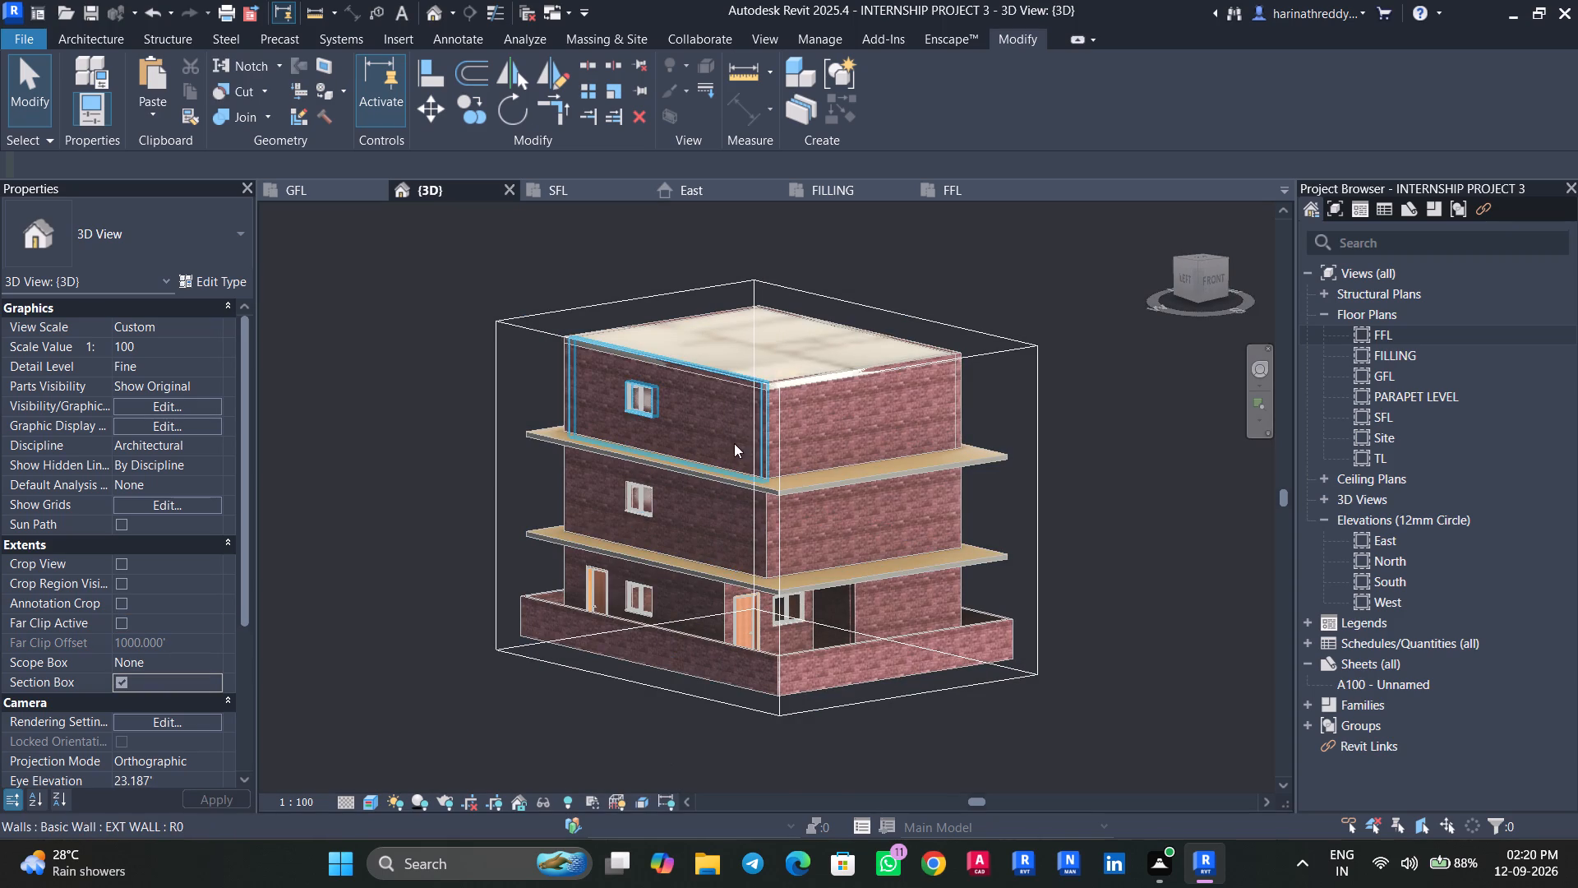
{"action": "scroll", "coordinate": [768, 472], "scroll_direction": "up", "scroll_amount": 2}
{"action": "scroll", "coordinate": [769, 473], "scroll_direction": "down", "scroll_amount": 1}
{"action": "scroll", "coordinate": [769, 473], "scroll_direction": "up", "scroll_amount": 1}
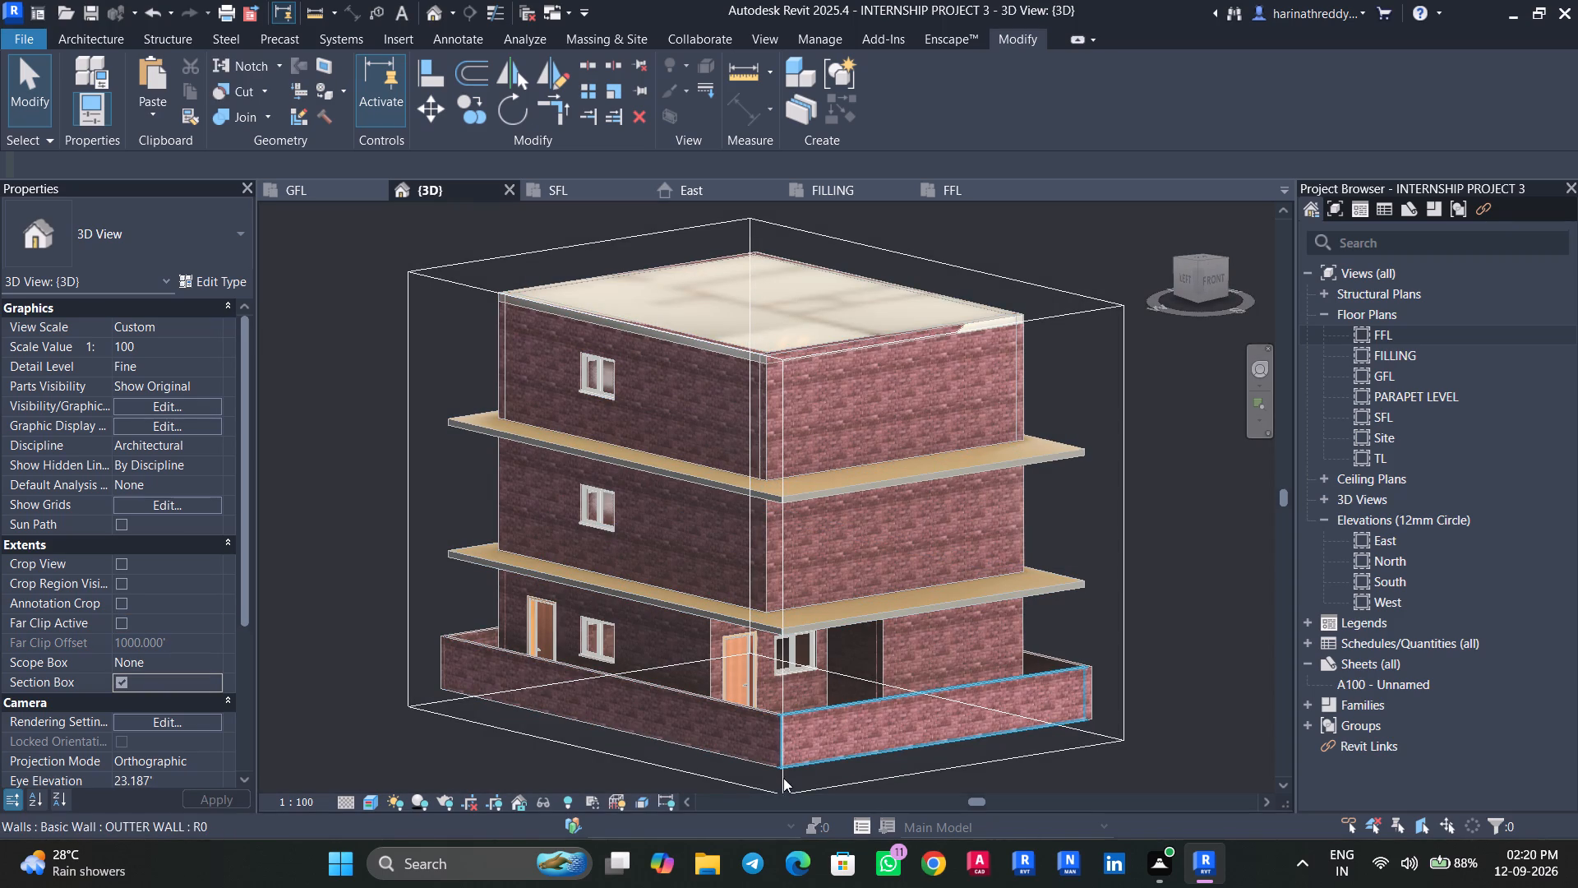
{"action": "left_click", "coordinate": [782, 777]}
{"action": "left_click_drag", "start_coordinate": [578, 457], "coordinate": [708, 432]}
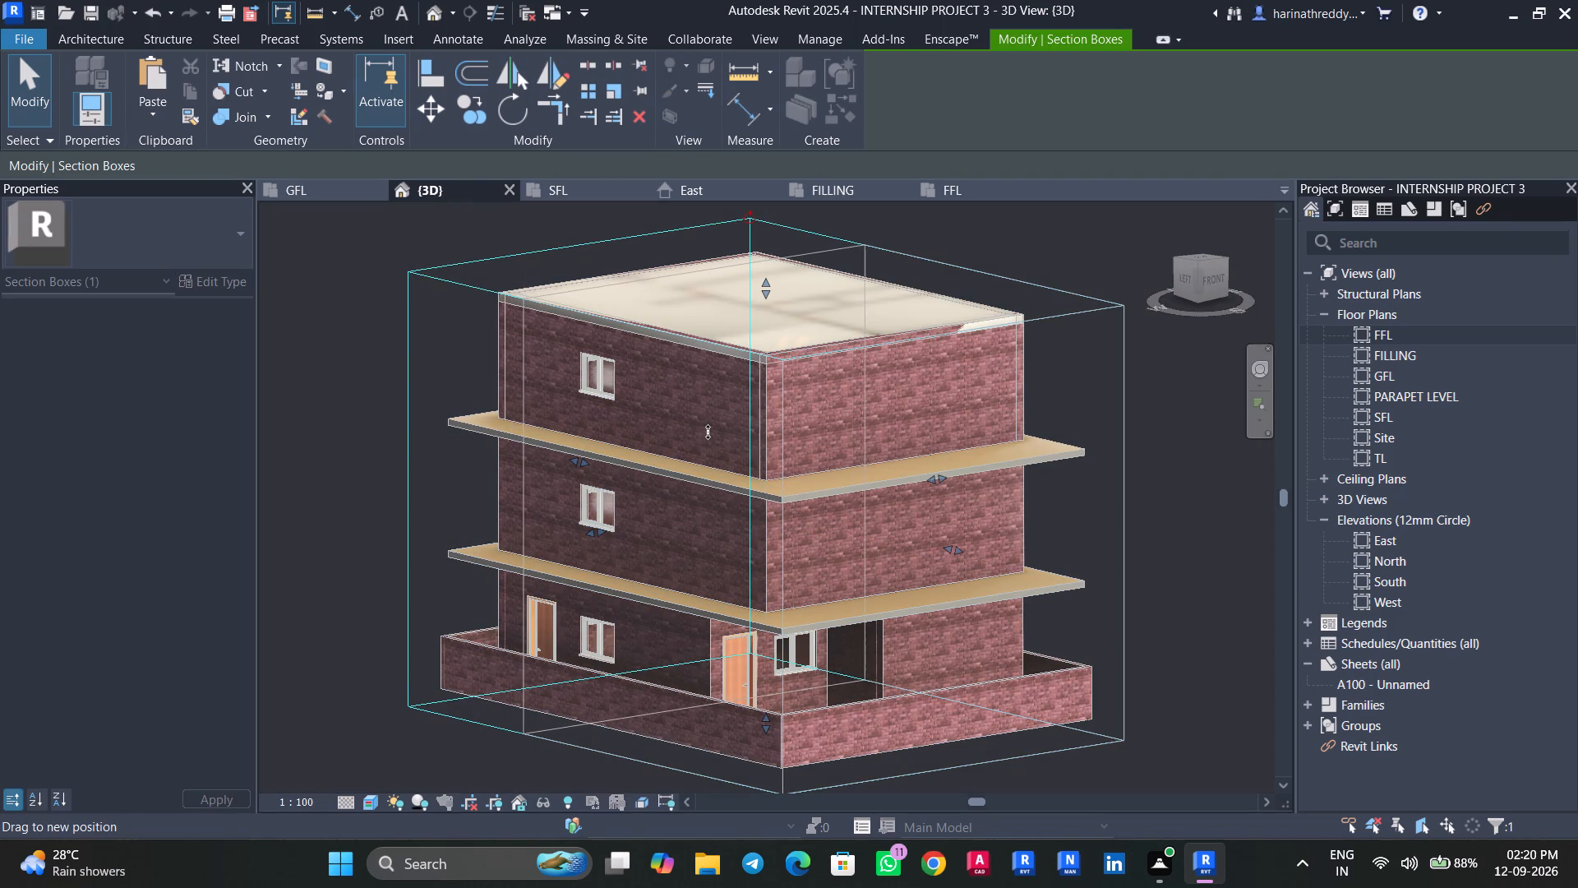
{"action": "left_click_drag", "start_coordinate": [708, 432], "coordinate": [701, 429]}
{"action": "left_click_drag", "start_coordinate": [994, 496], "coordinate": [990, 493]}
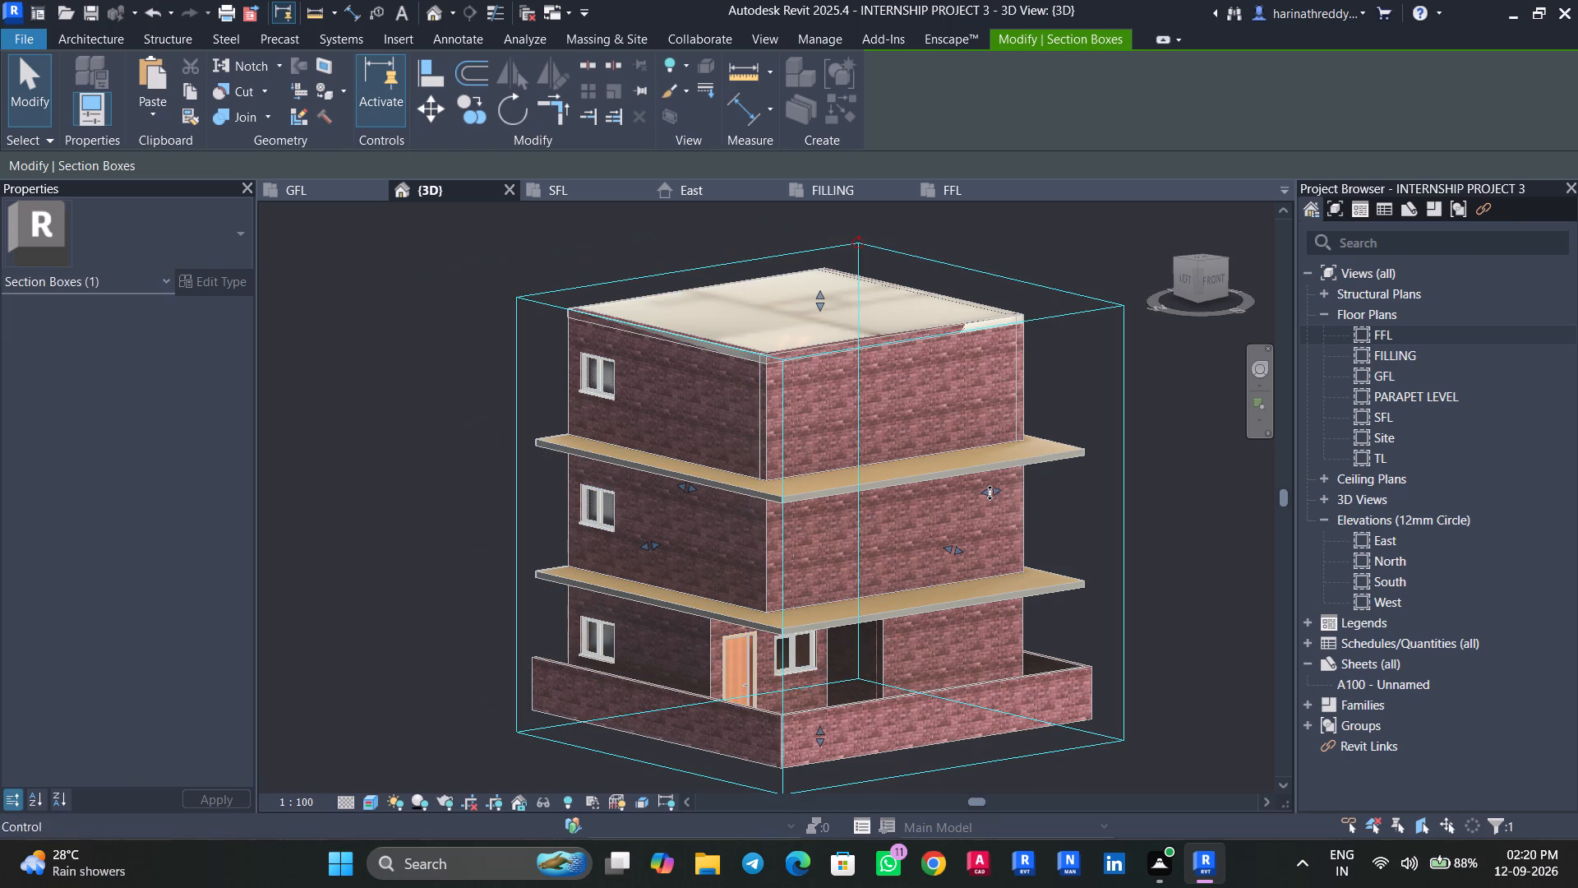
{"action": "left_click_drag", "start_coordinate": [990, 493], "coordinate": [884, 428]}
{"action": "left_click_drag", "start_coordinate": [911, 552], "coordinate": [794, 467]}
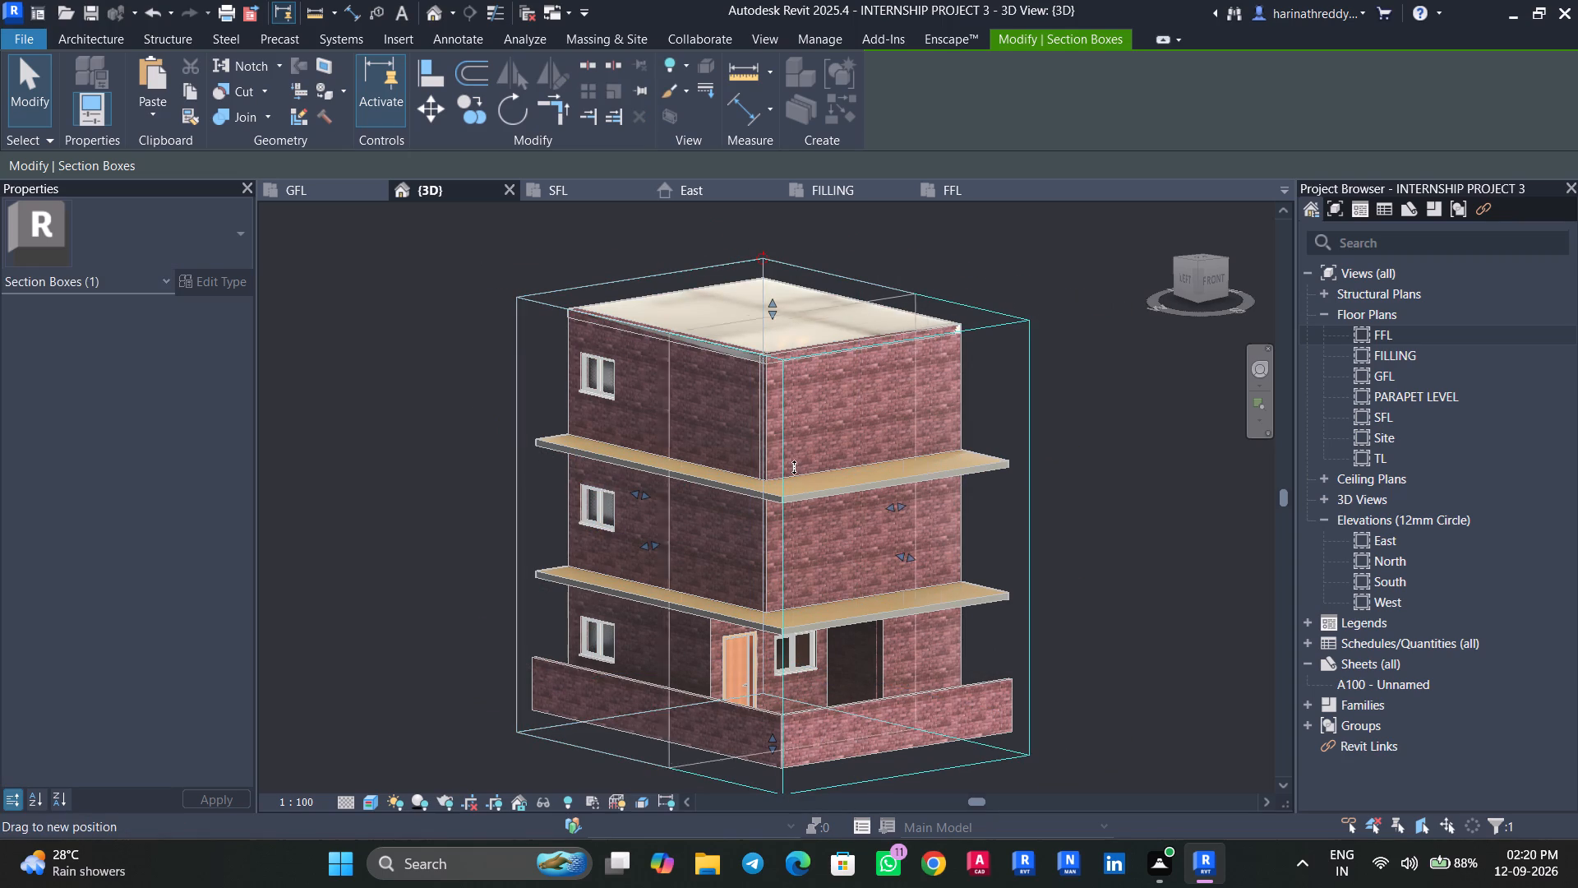
{"action": "left_click_drag", "start_coordinate": [794, 467], "coordinate": [793, 466]}
In the GFL plan, edit the FFL-level CELING boundary, stretching its edge across the recessed porch to line up with the adjacent room's inner wall face.
{"action": "middle_click_drag", "start_coordinate": [793, 466], "coordinate": [729, 440], "text": "shift"}
{"action": "scroll", "coordinate": [732, 473], "scroll_direction": "up", "scroll_amount": 11}
{"action": "left_click", "coordinate": [734, 476]}
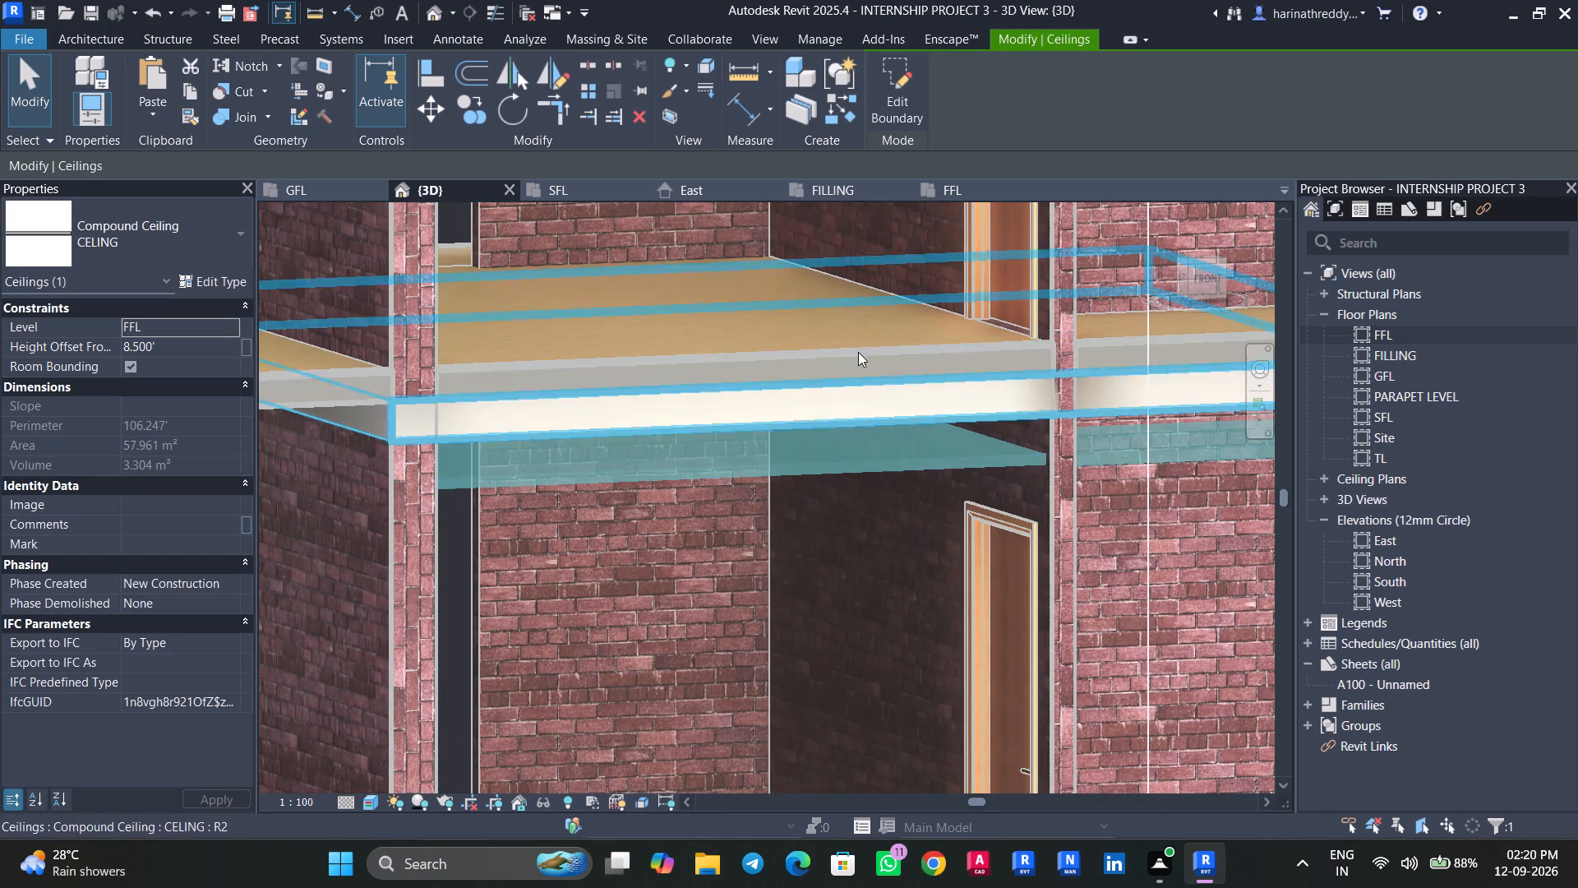
{"action": "left_click", "coordinate": [891, 103]}
{"action": "left_click", "coordinate": [323, 194]}
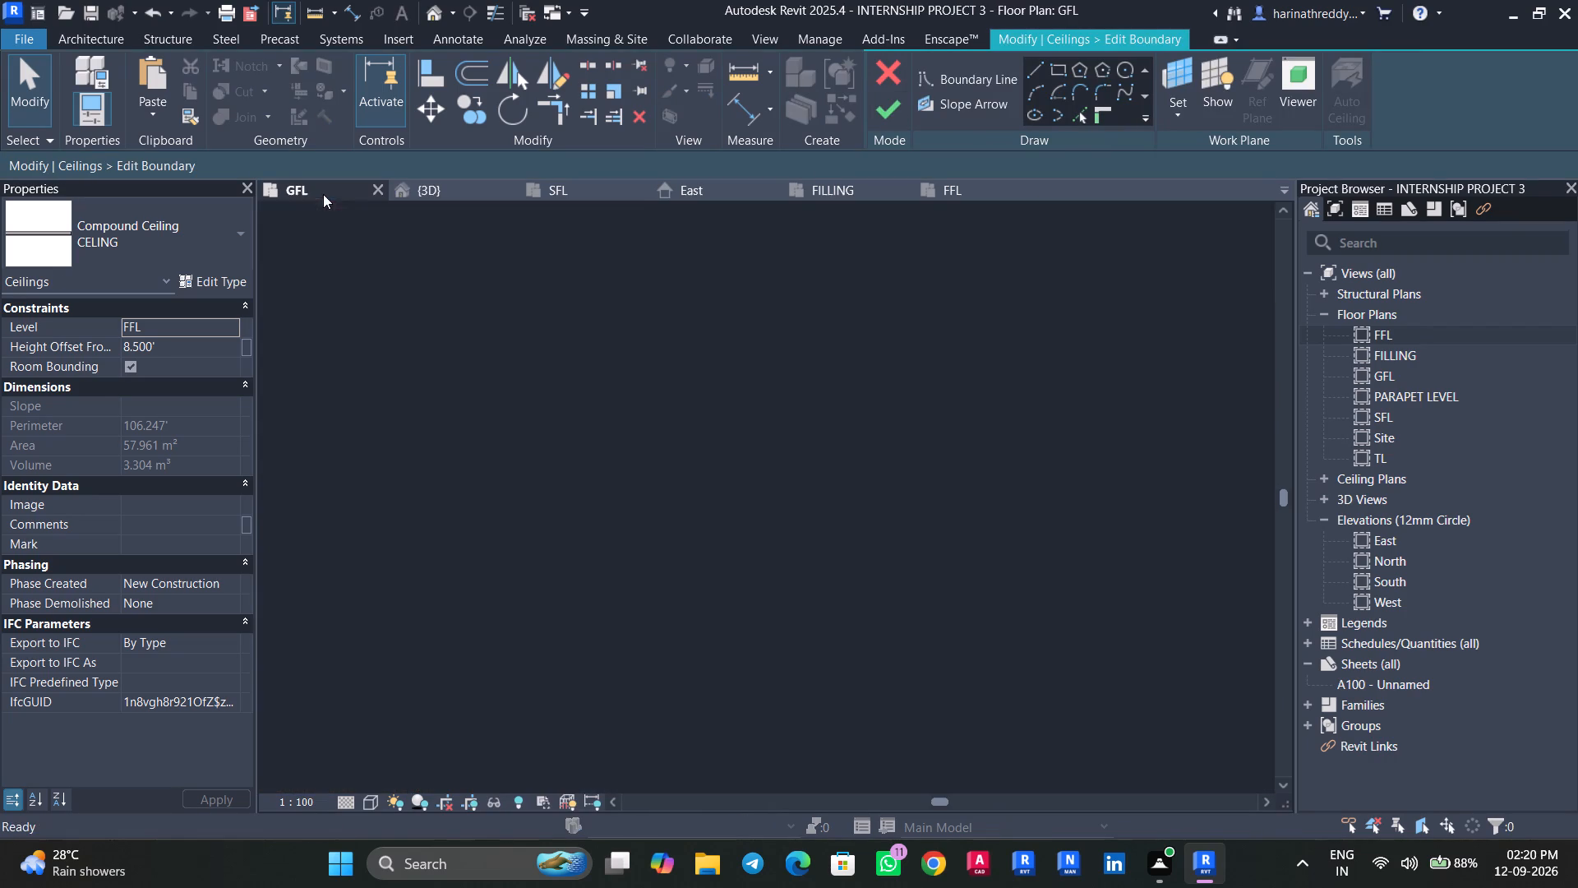
{"action": "scroll", "coordinate": [686, 631], "scroll_direction": "up", "scroll_amount": 4}
{"action": "left_click", "coordinate": [681, 618]}
{"action": "left_click_drag", "start_coordinate": [676, 613], "coordinate": [673, 717]}
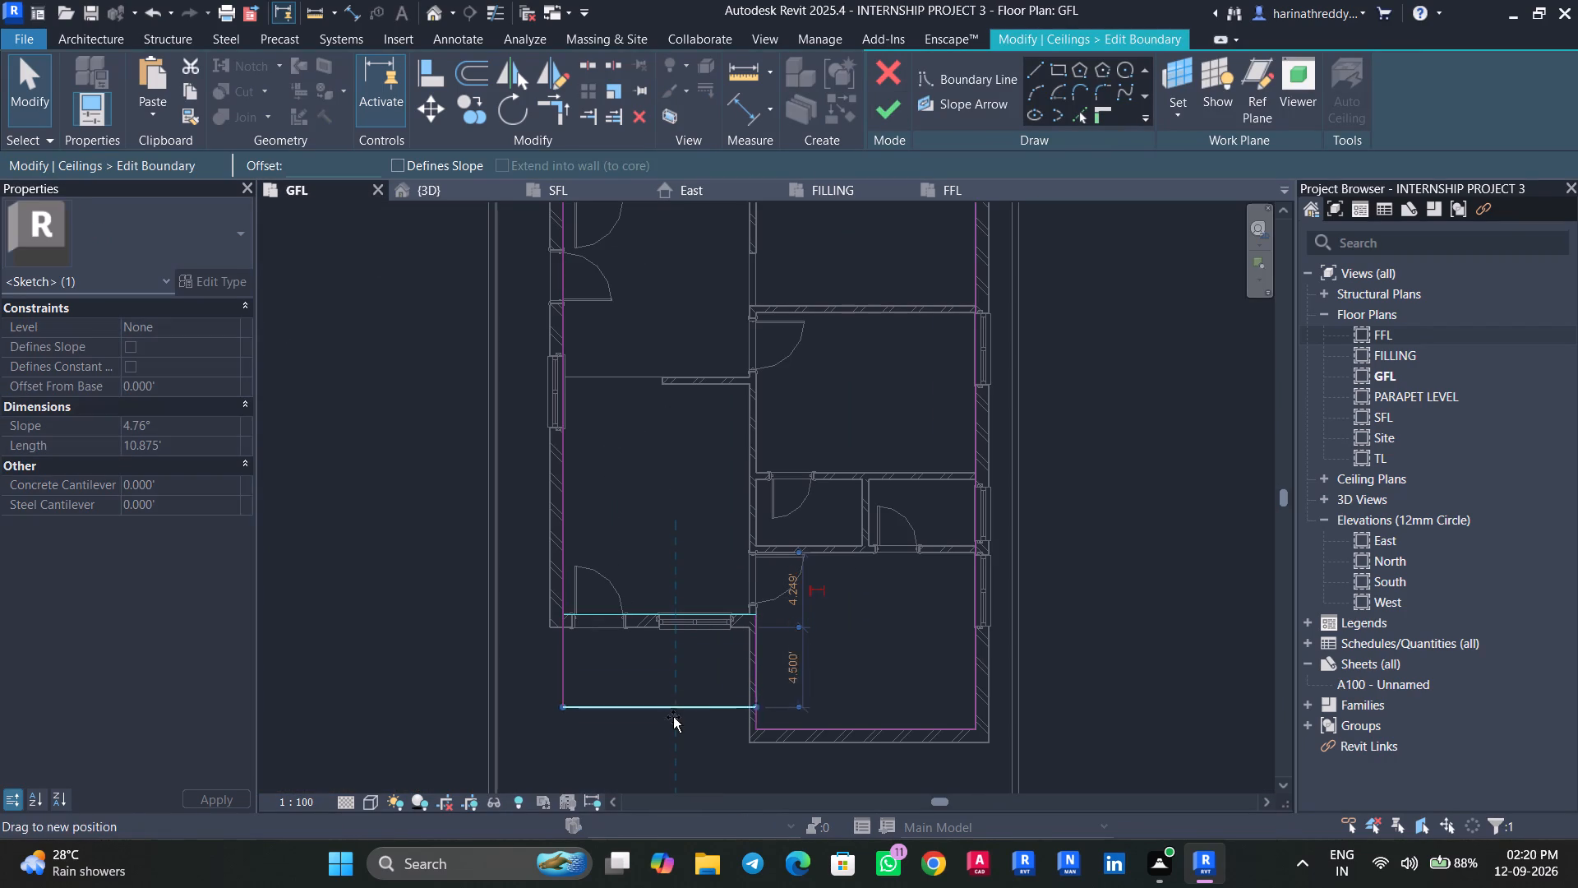
{"action": "left_click_drag", "start_coordinate": [673, 717], "coordinate": [671, 726]}
{"action": "left_click", "coordinate": [1207, 812]}
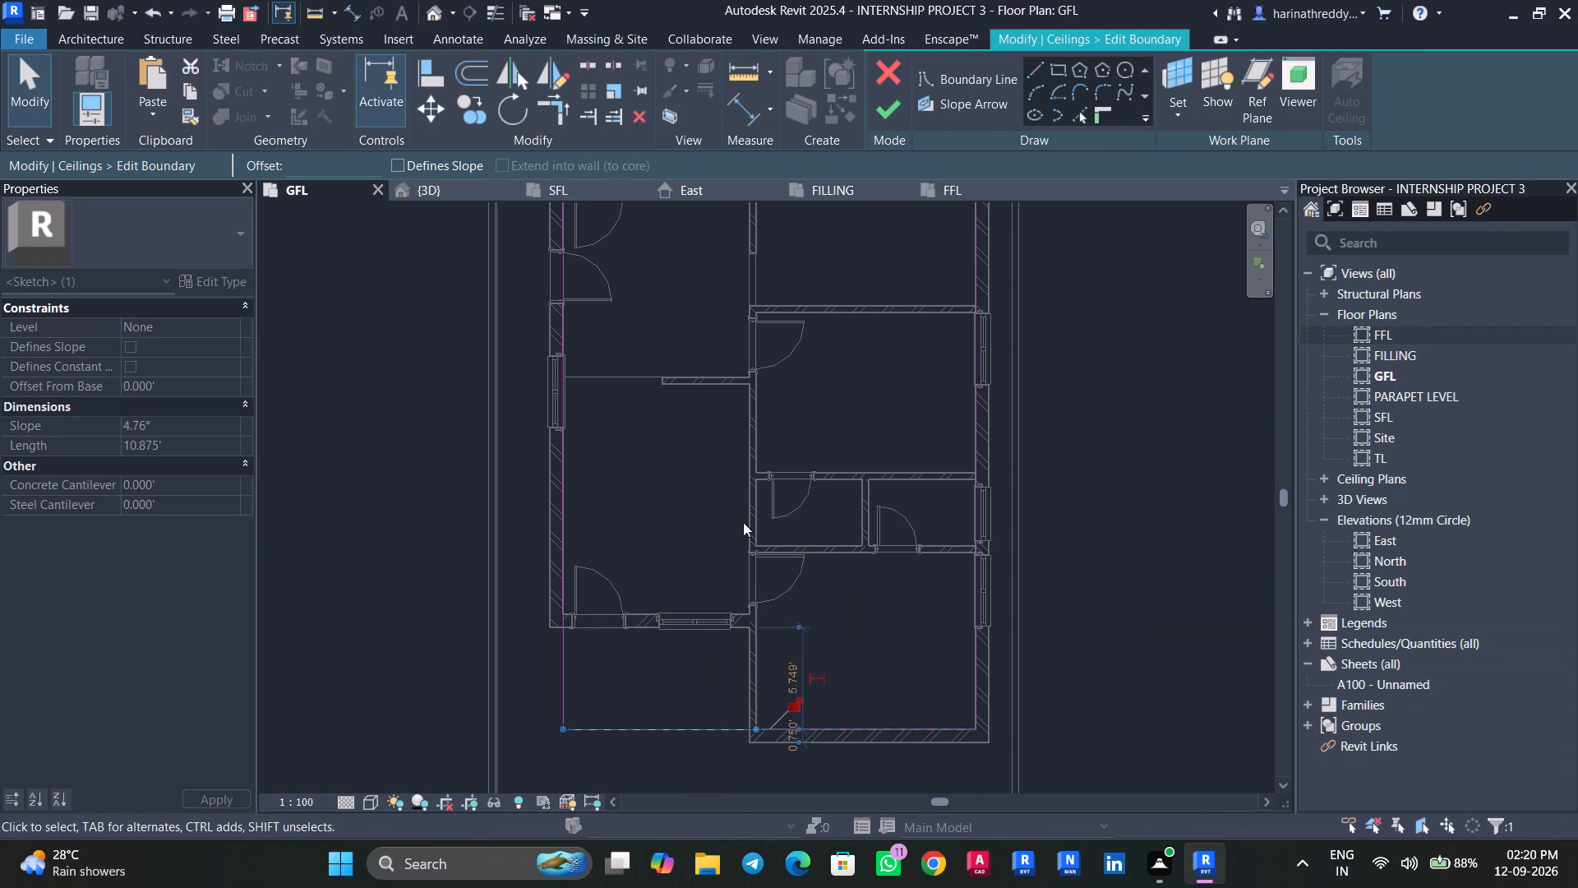
{"action": "left_click", "coordinate": [882, 112]}
{"action": "scroll", "coordinate": [1141, 606], "scroll_direction": "down", "scroll_amount": 3}
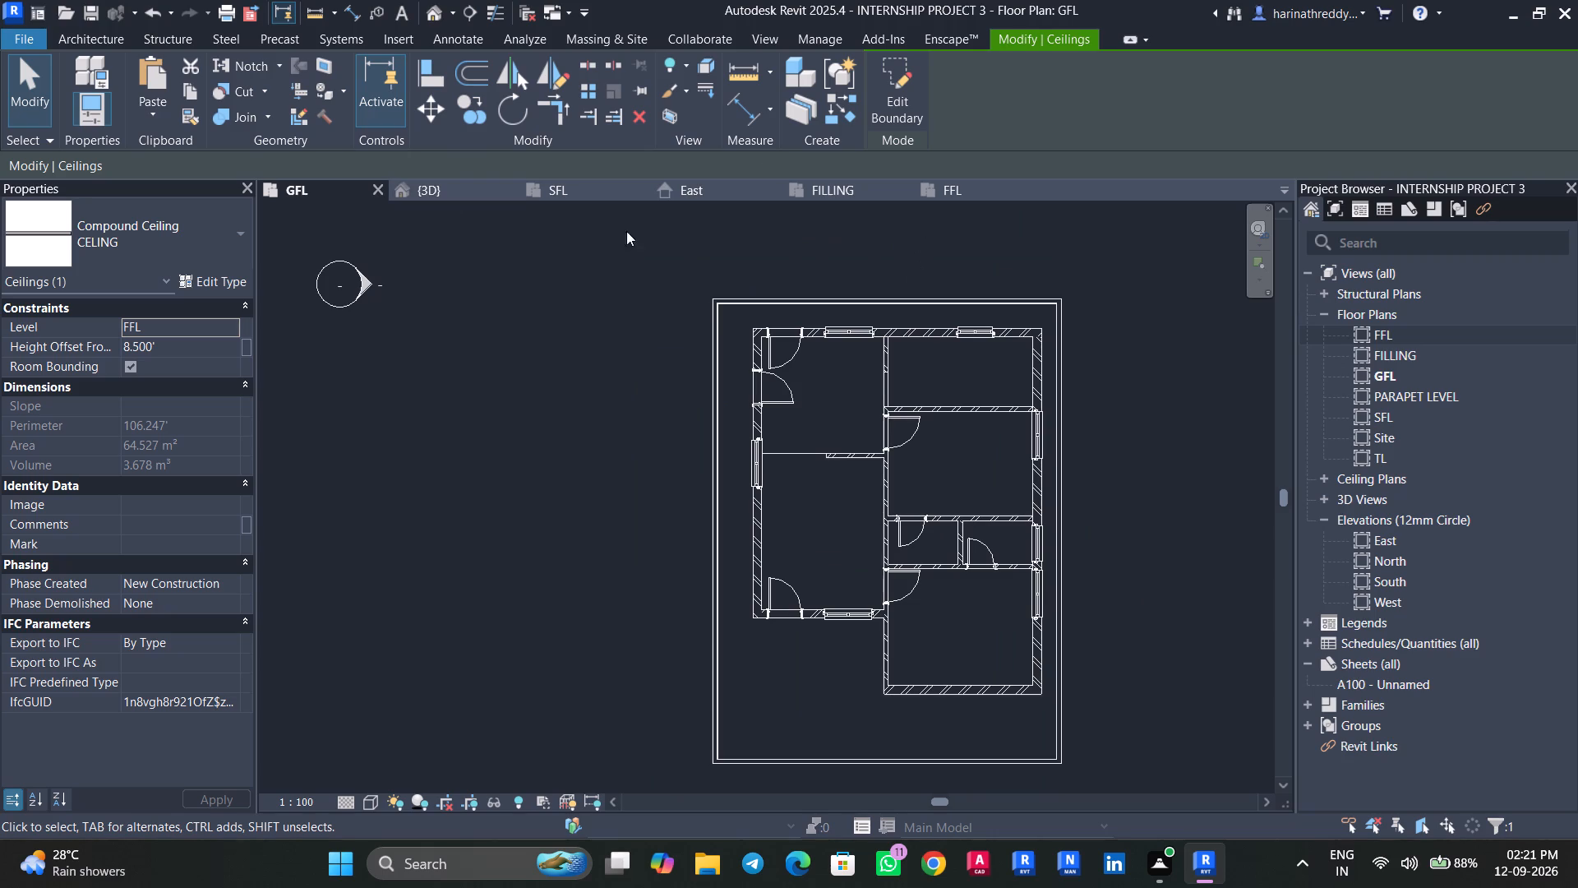
In the 3D view, pull one side of the section box outward to reveal more of the house.
{"action": "left_click", "coordinate": [453, 193]}
{"action": "middle_click_drag", "start_coordinate": [887, 577], "coordinate": [954, 738], "text": "shift"}
{"action": "key", "text": "Escape"}
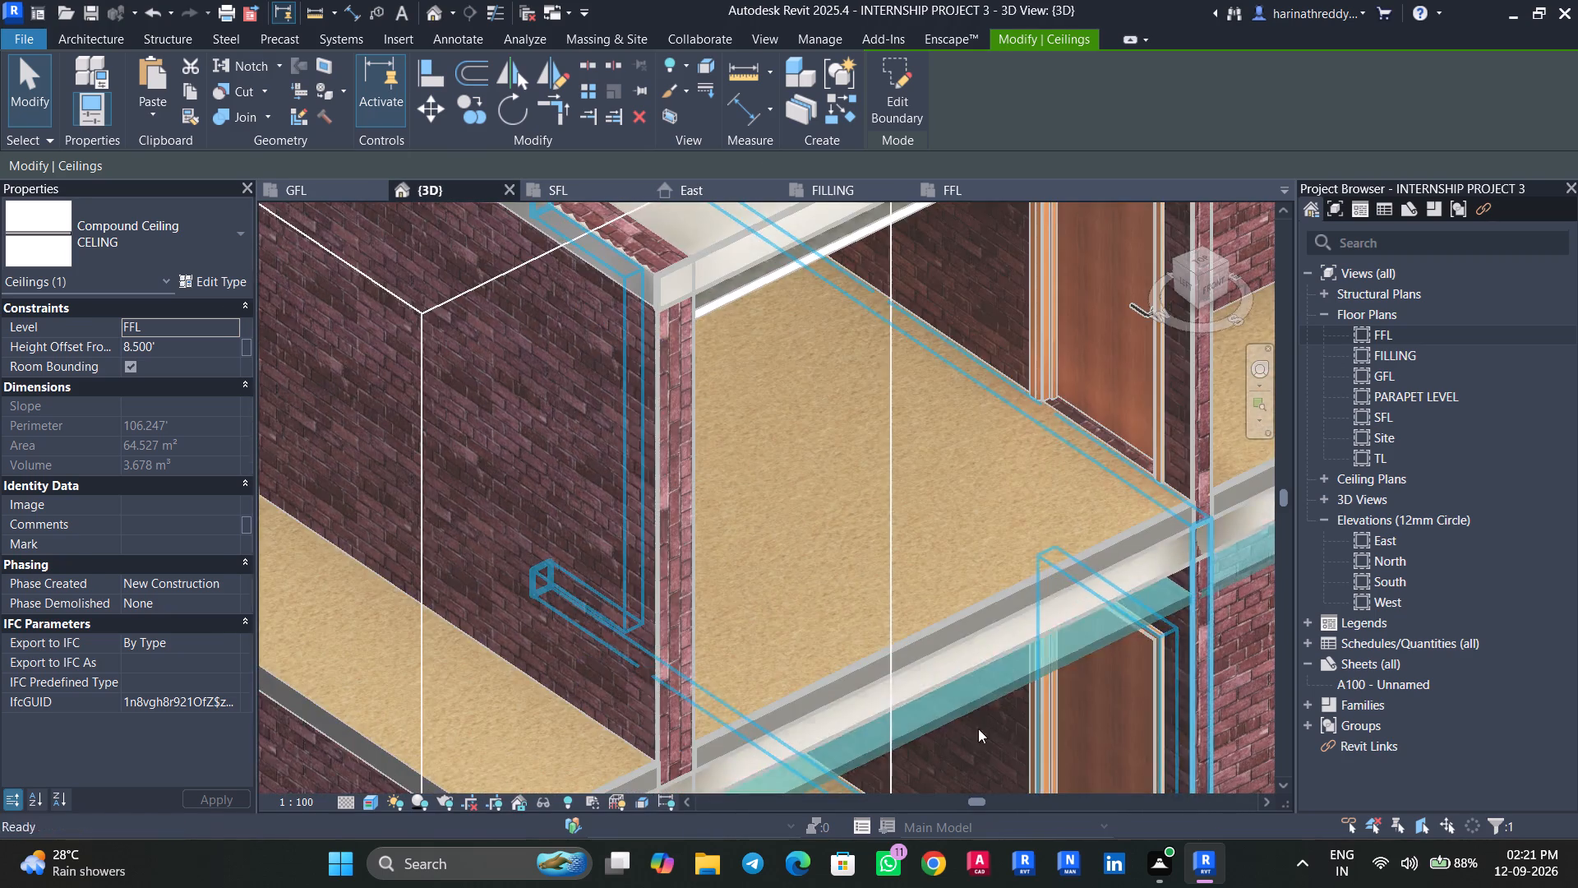
{"action": "scroll", "coordinate": [1073, 719], "scroll_direction": "down", "scroll_amount": 8}
{"action": "middle_click_drag", "start_coordinate": [1072, 704], "coordinate": [1194, 738], "text": "shift"}
{"action": "left_click", "coordinate": [1020, 614]}
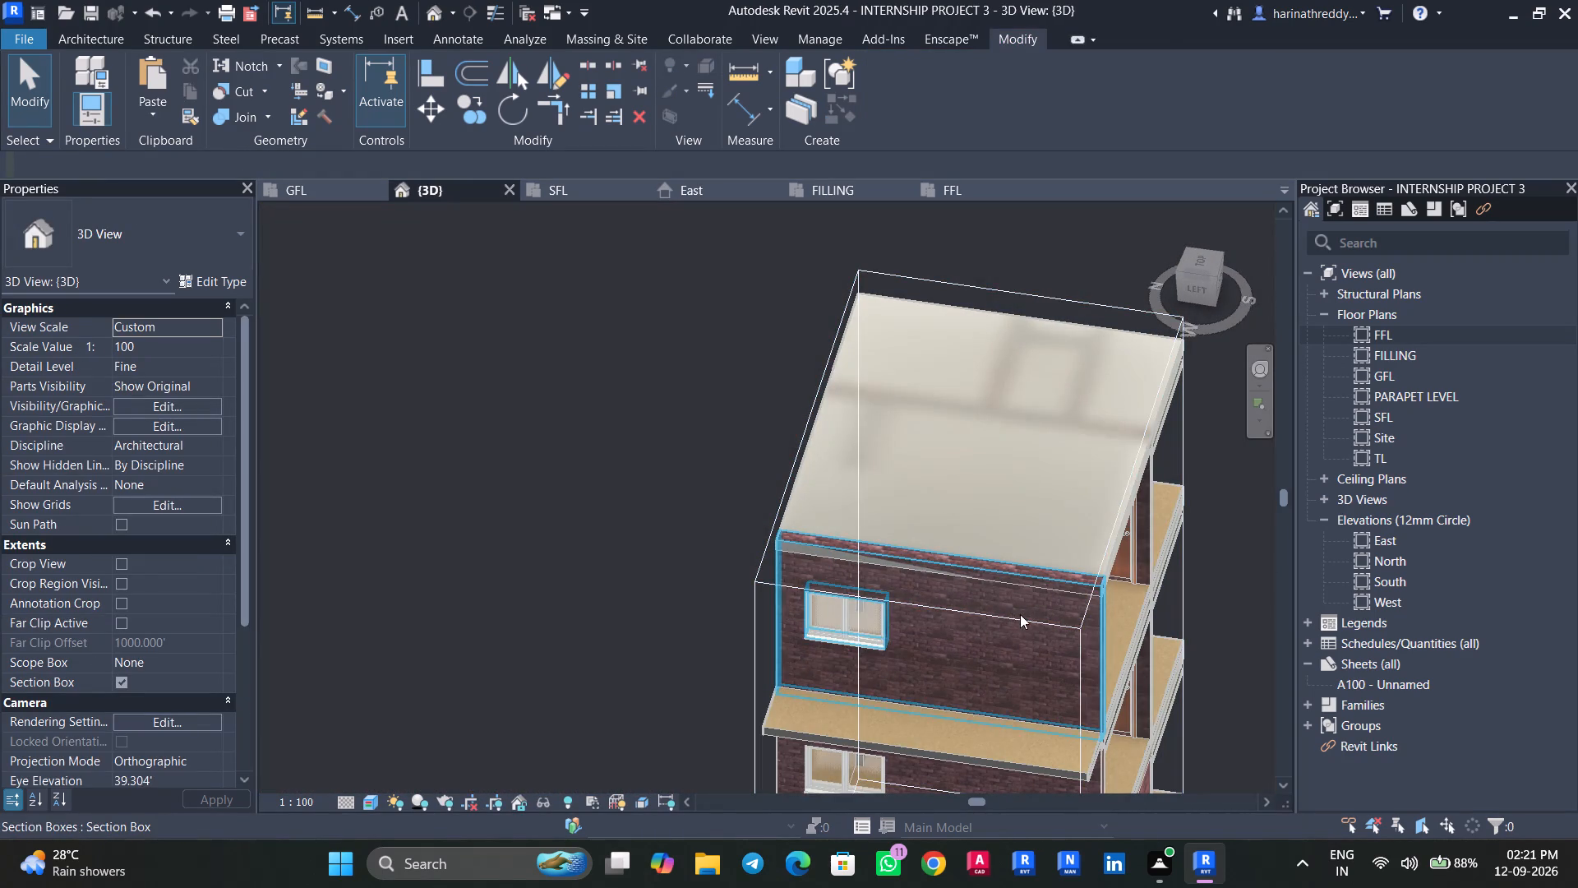
{"action": "left_click_drag", "start_coordinate": [1129, 734], "coordinate": [1191, 765]}
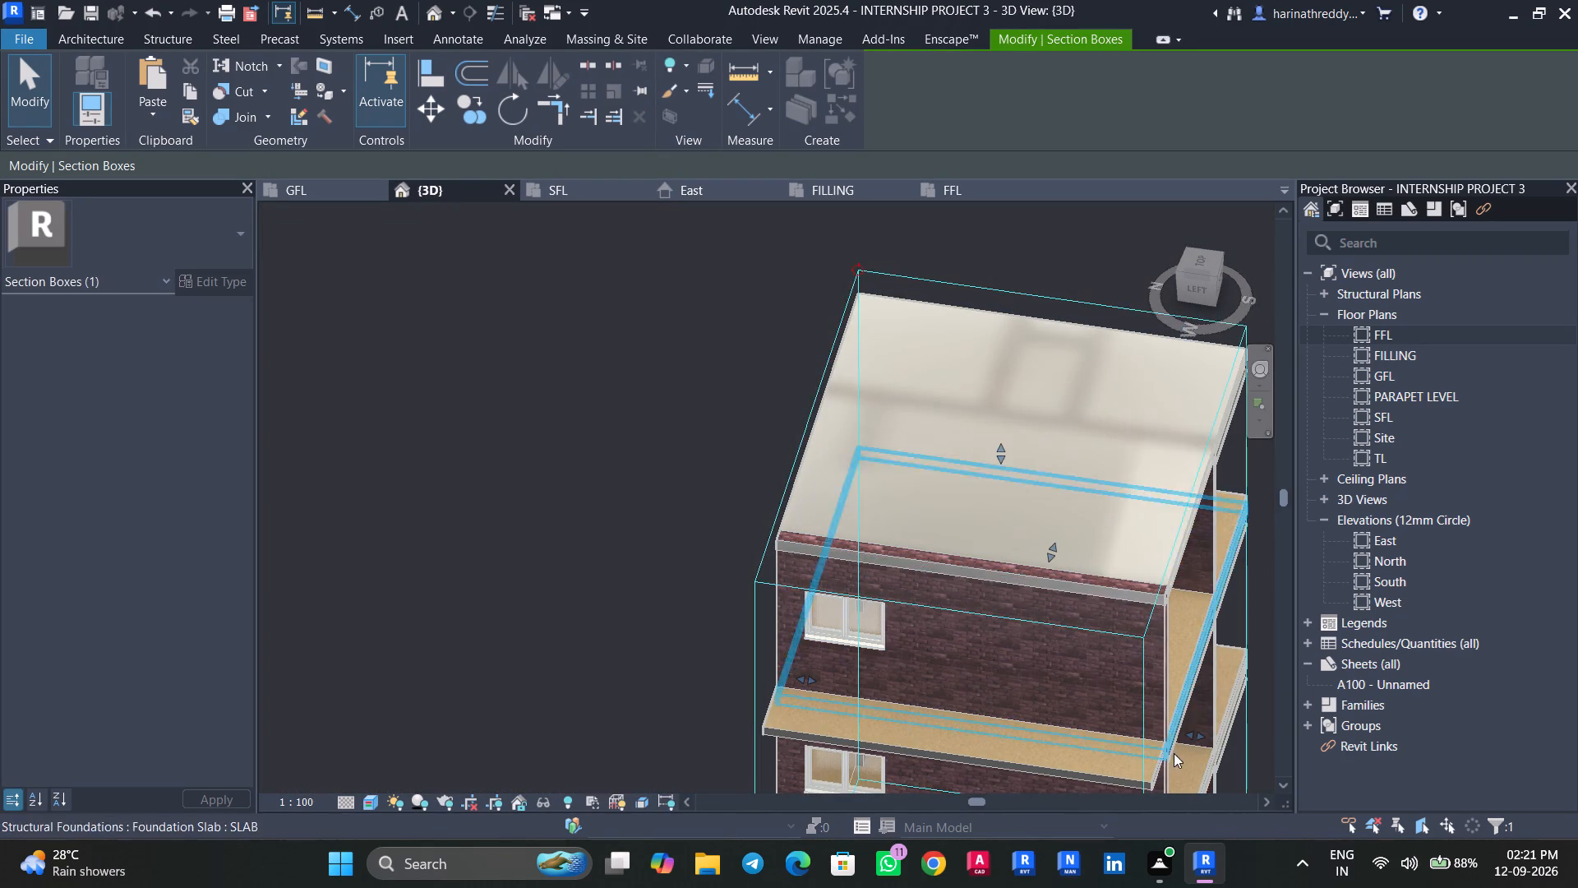
Delete the existing CELING ceiling on the top storey, beneath the TL slab.
{"action": "middle_click_drag", "start_coordinate": [1258, 773], "coordinate": [1051, 742], "text": "shift"}
{"action": "middle_click_drag", "start_coordinate": [1048, 743], "coordinate": [967, 437]}
{"action": "middle_click_drag", "start_coordinate": [1053, 544], "coordinate": [897, 617], "text": "shift"}
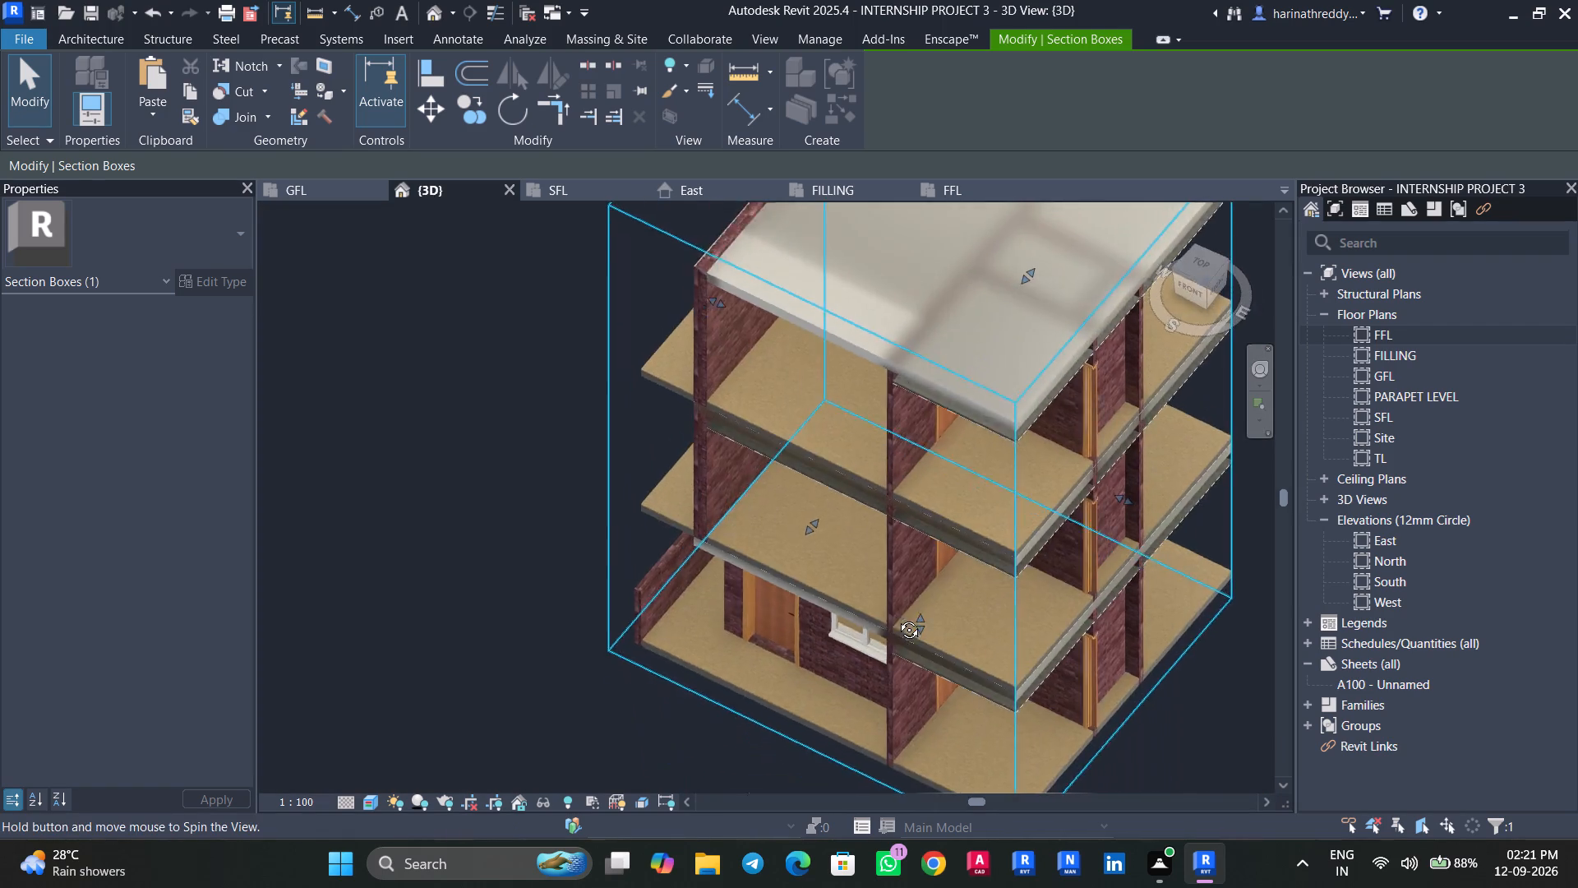
{"action": "middle_click_drag", "start_coordinate": [897, 617], "coordinate": [914, 386], "text": "shift"}
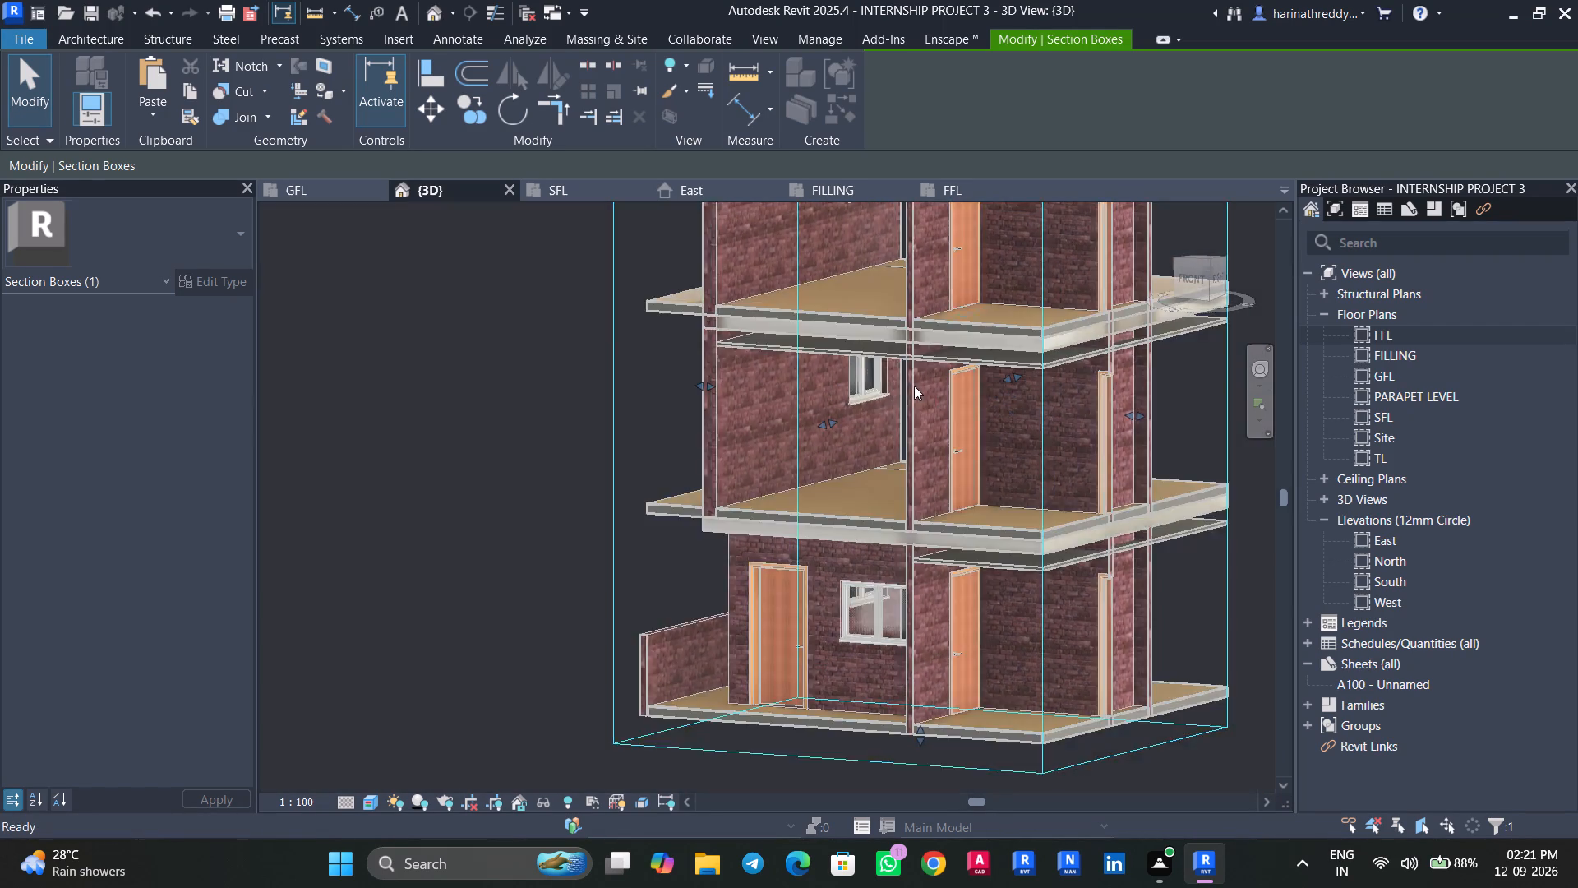
{"action": "middle_click_drag", "start_coordinate": [914, 396], "coordinate": [929, 507]}
{"action": "middle_click_drag", "start_coordinate": [929, 511], "coordinate": [957, 487], "text": "shift"}
{"action": "middle_click_drag", "start_coordinate": [961, 497], "coordinate": [997, 446], "text": "shift"}
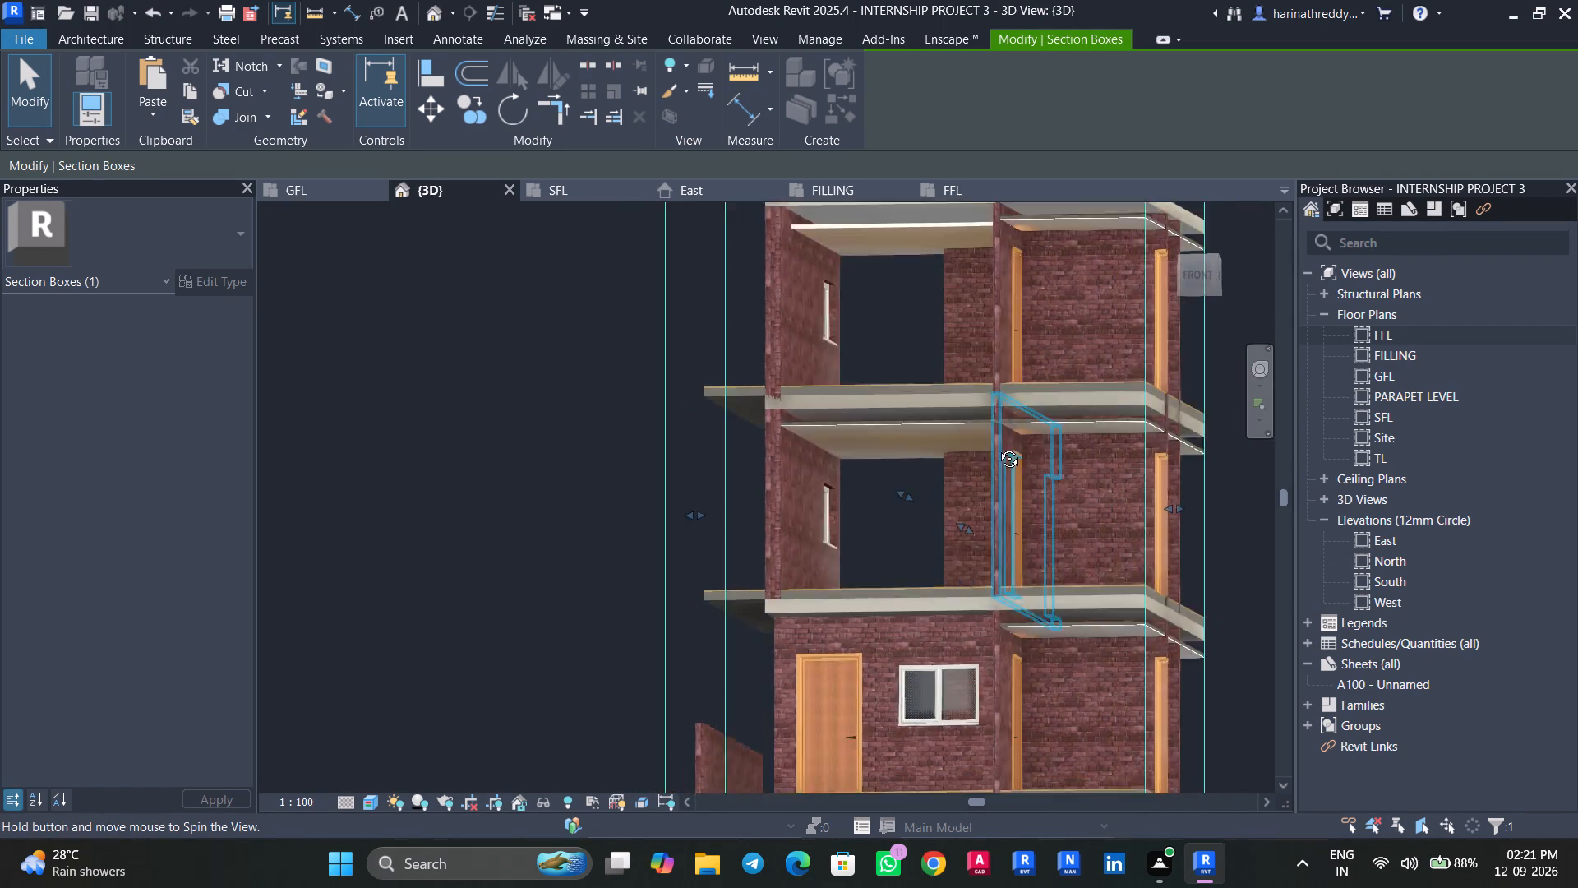
{"action": "middle_click_drag", "start_coordinate": [997, 446], "coordinate": [1021, 469], "text": "shift"}
{"action": "middle_click_drag", "start_coordinate": [1016, 465], "coordinate": [985, 657]}
{"action": "left_click", "coordinate": [894, 426]}
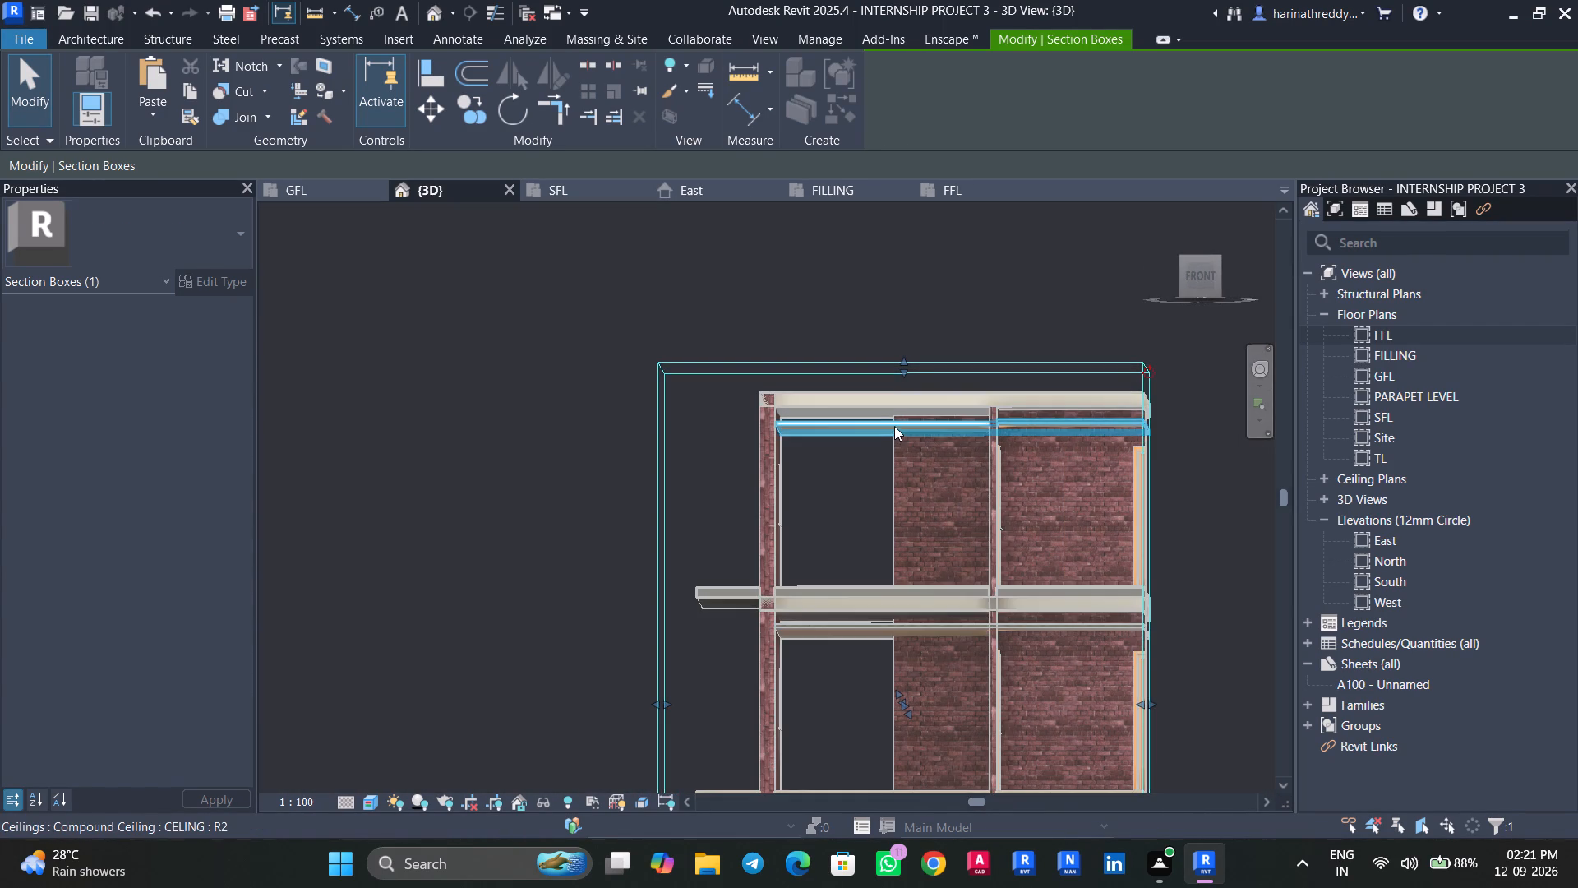
{"action": "key", "text": "Delete"}
Copy the edited FFL-level CELING ceiling and paste it aligned to the SFL level.
{"action": "left_click", "coordinate": [935, 628]}
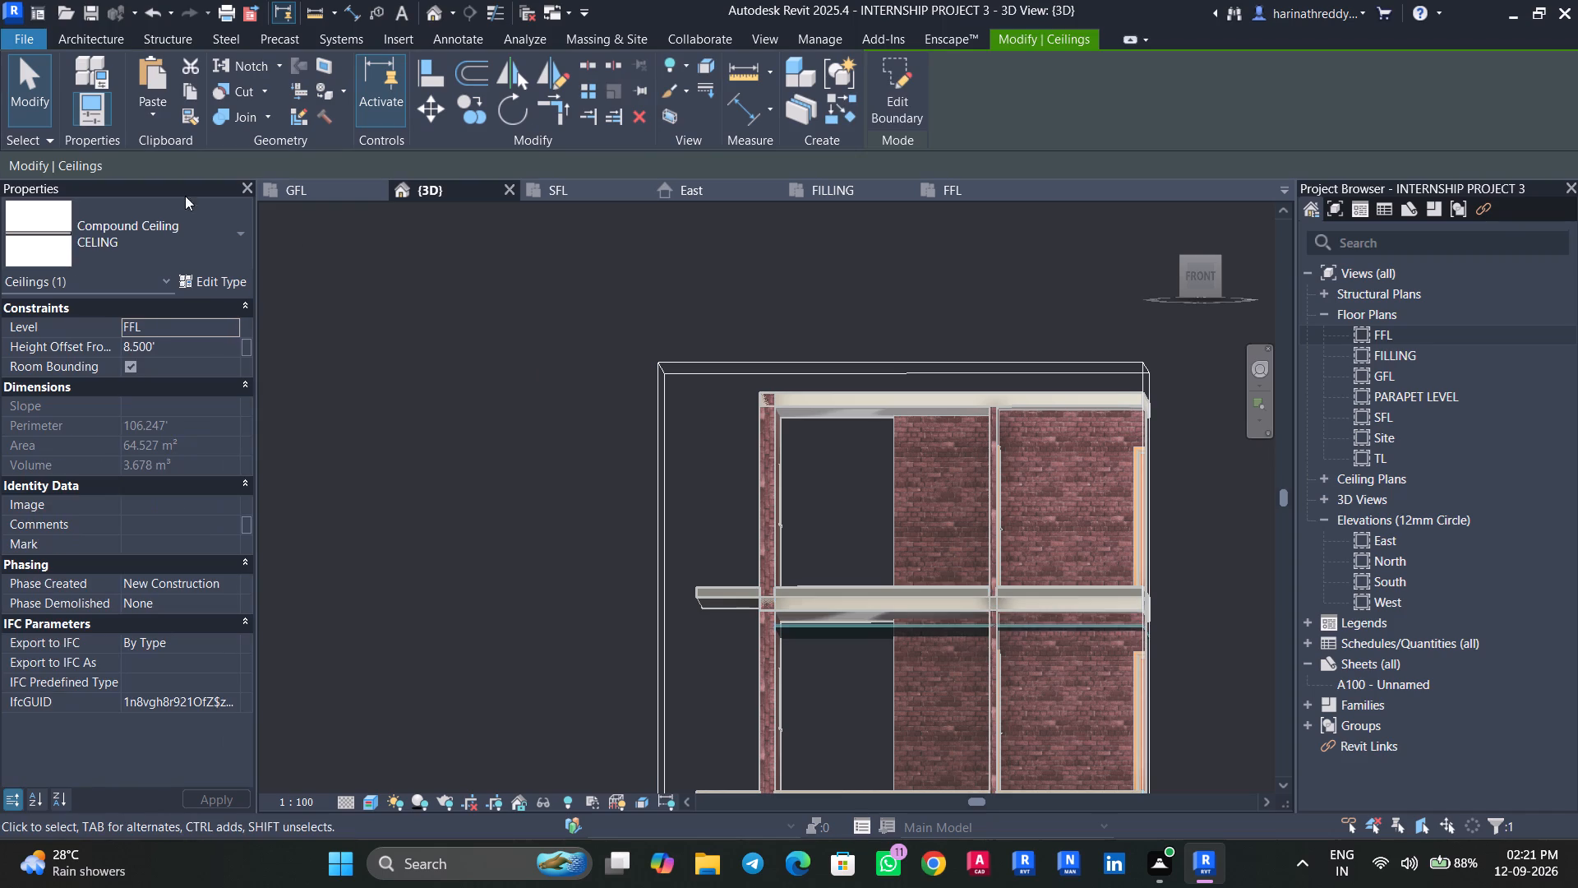
{"action": "left_click", "coordinate": [190, 88]}
{"action": "left_click", "coordinate": [149, 119]}
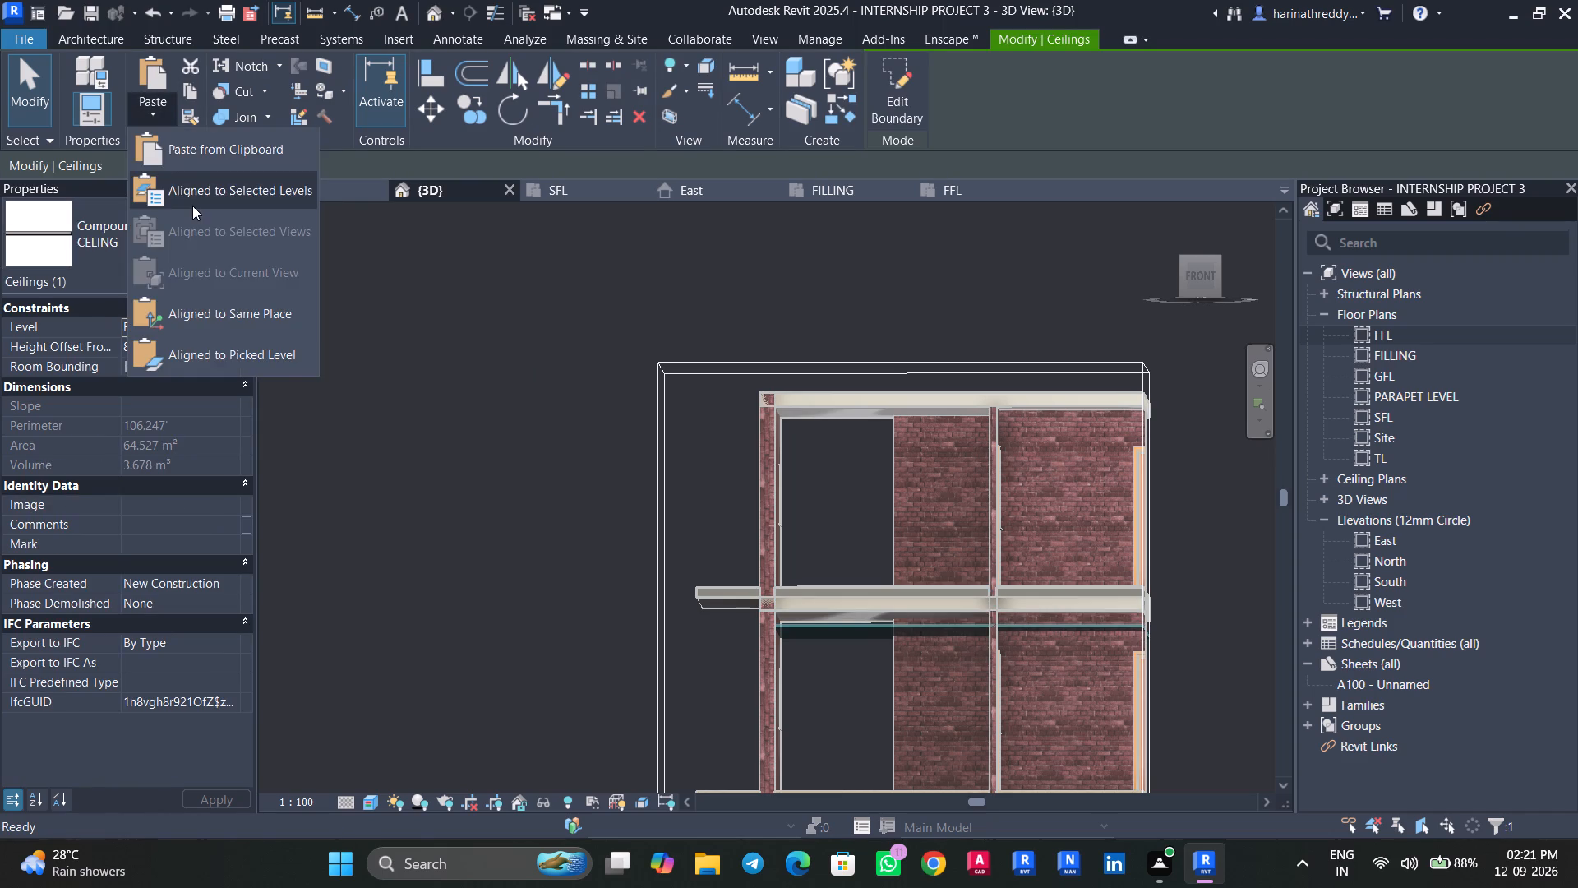
{"action": "left_click", "coordinate": [192, 206]}
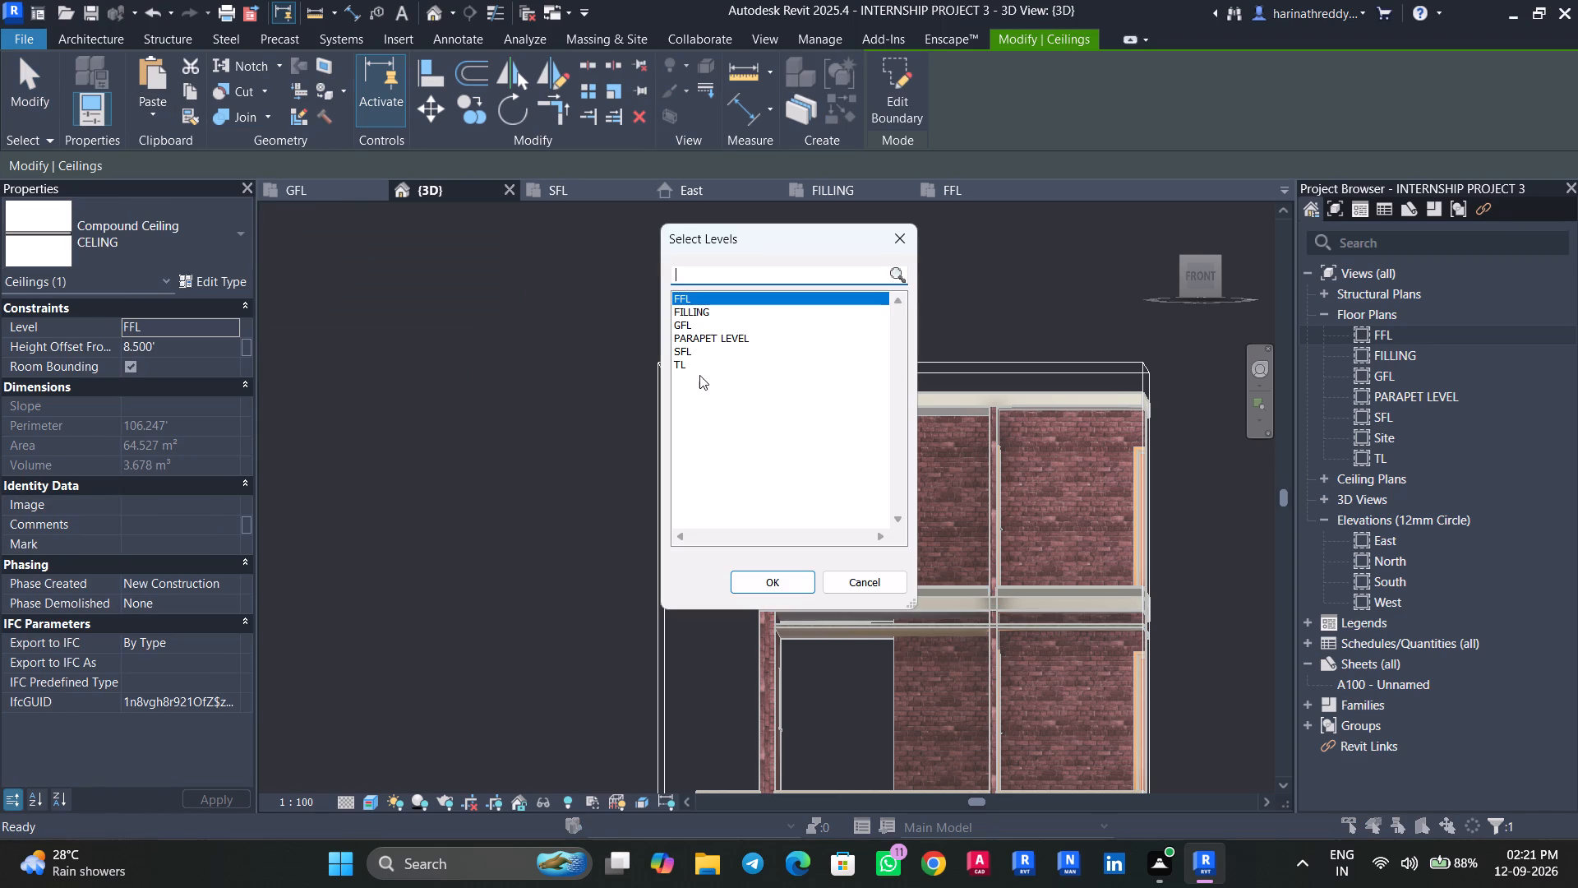
{"action": "left_click", "coordinate": [690, 345]}
{"action": "left_click", "coordinate": [755, 573]}
{"action": "key", "text": "Escape"}
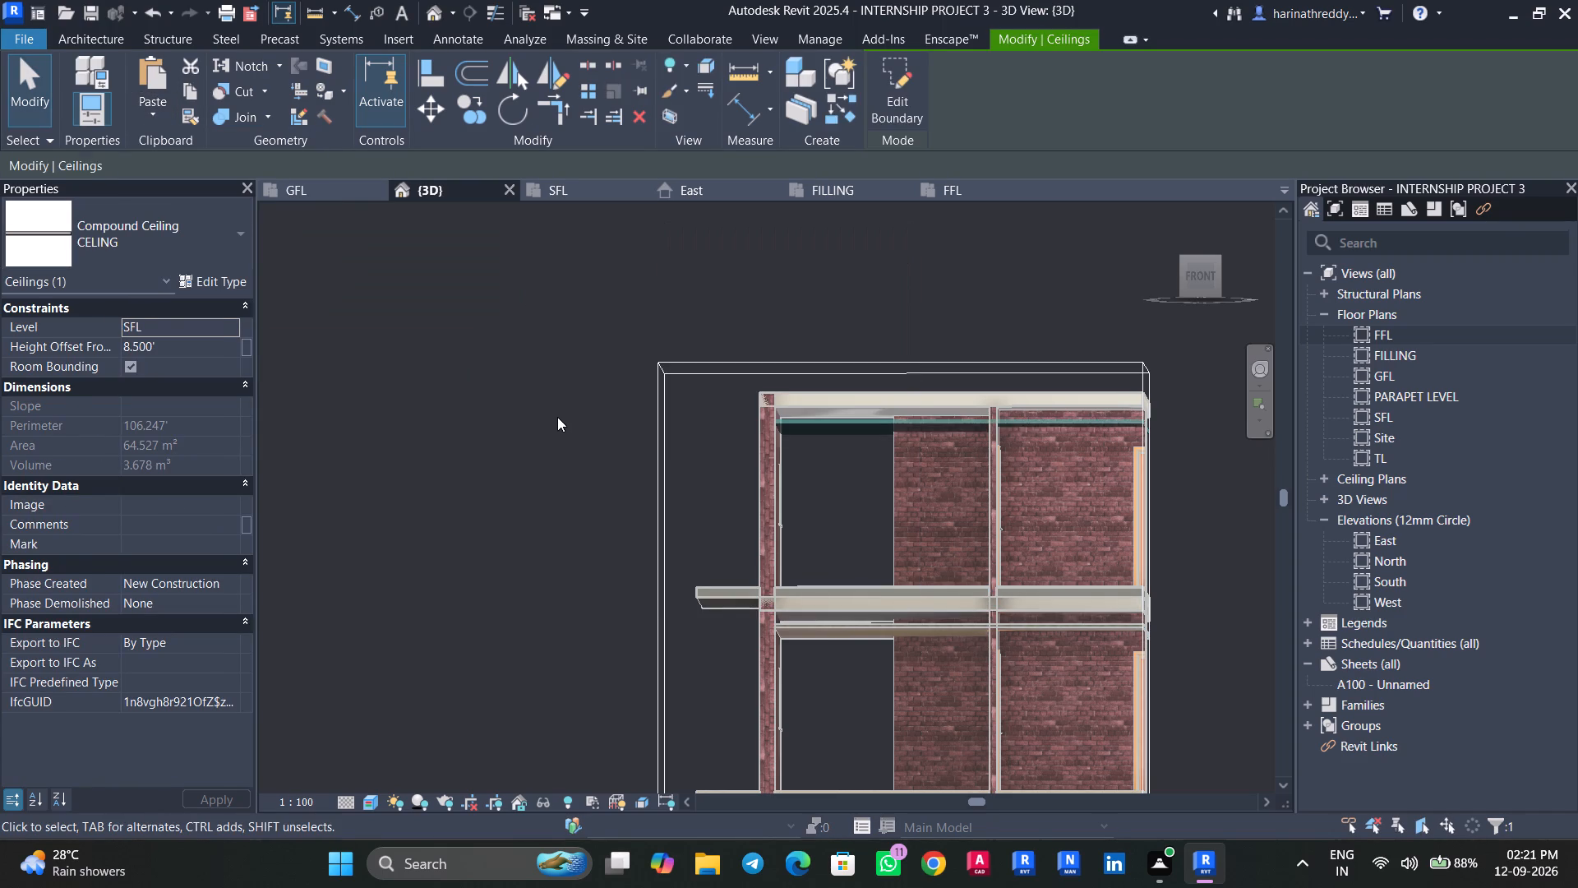
Readjust the section box so its front cut passes through the rooms and its bedroom side clears the exterior wall.
{"action": "middle_click_drag", "start_coordinate": [561, 430], "coordinate": [506, 612], "text": "shift"}
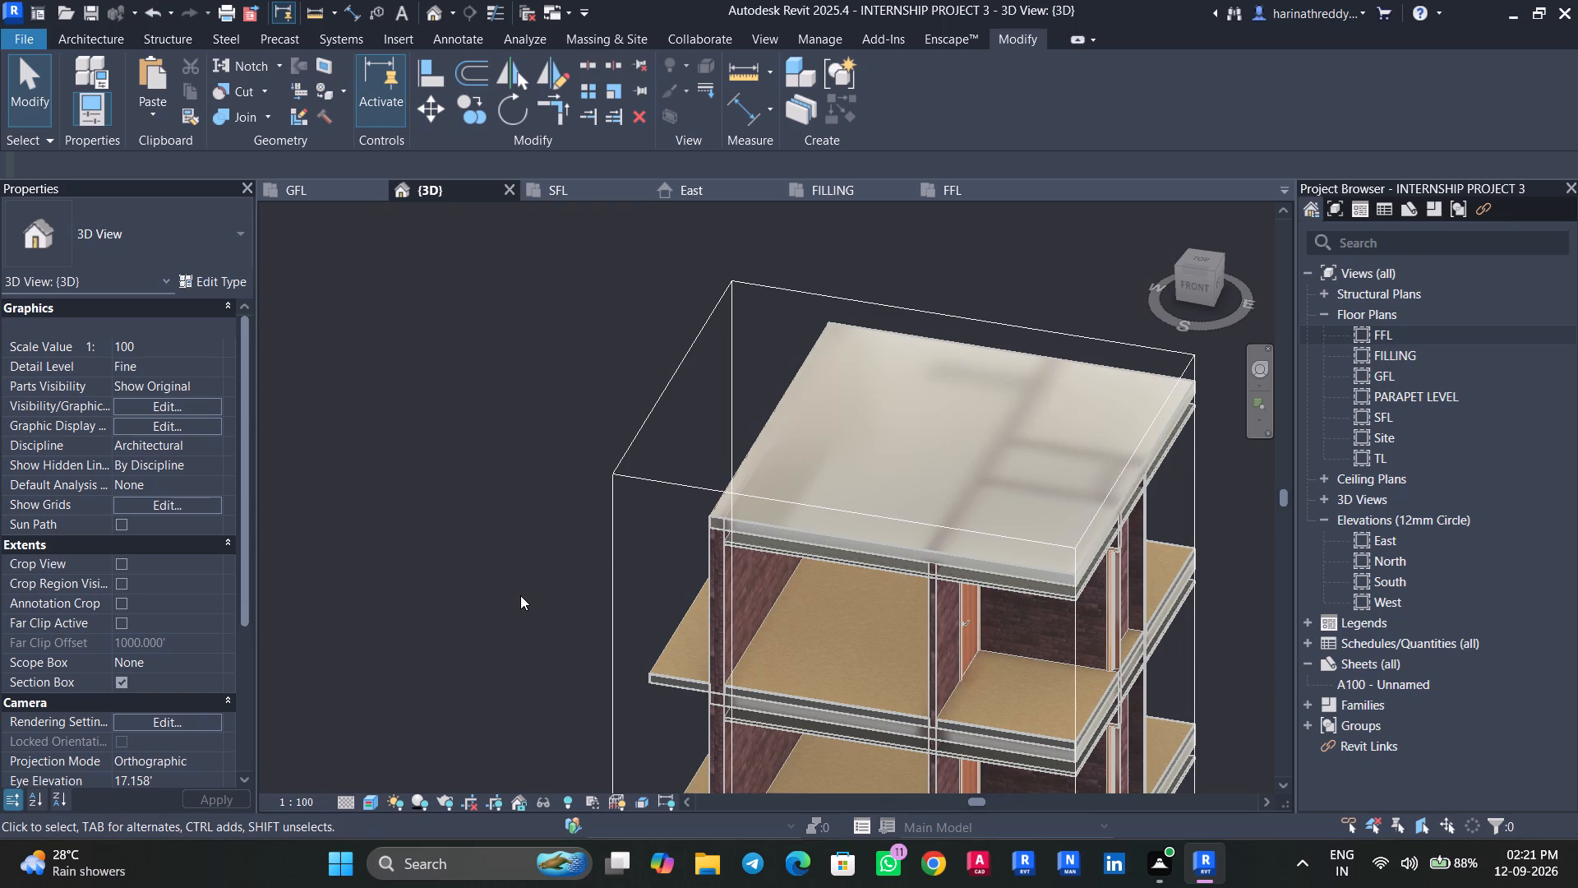
{"action": "scroll", "coordinate": [732, 380], "scroll_direction": "up", "scroll_amount": 1}
{"action": "scroll", "coordinate": [732, 380], "scroll_direction": "down", "scroll_amount": 2}
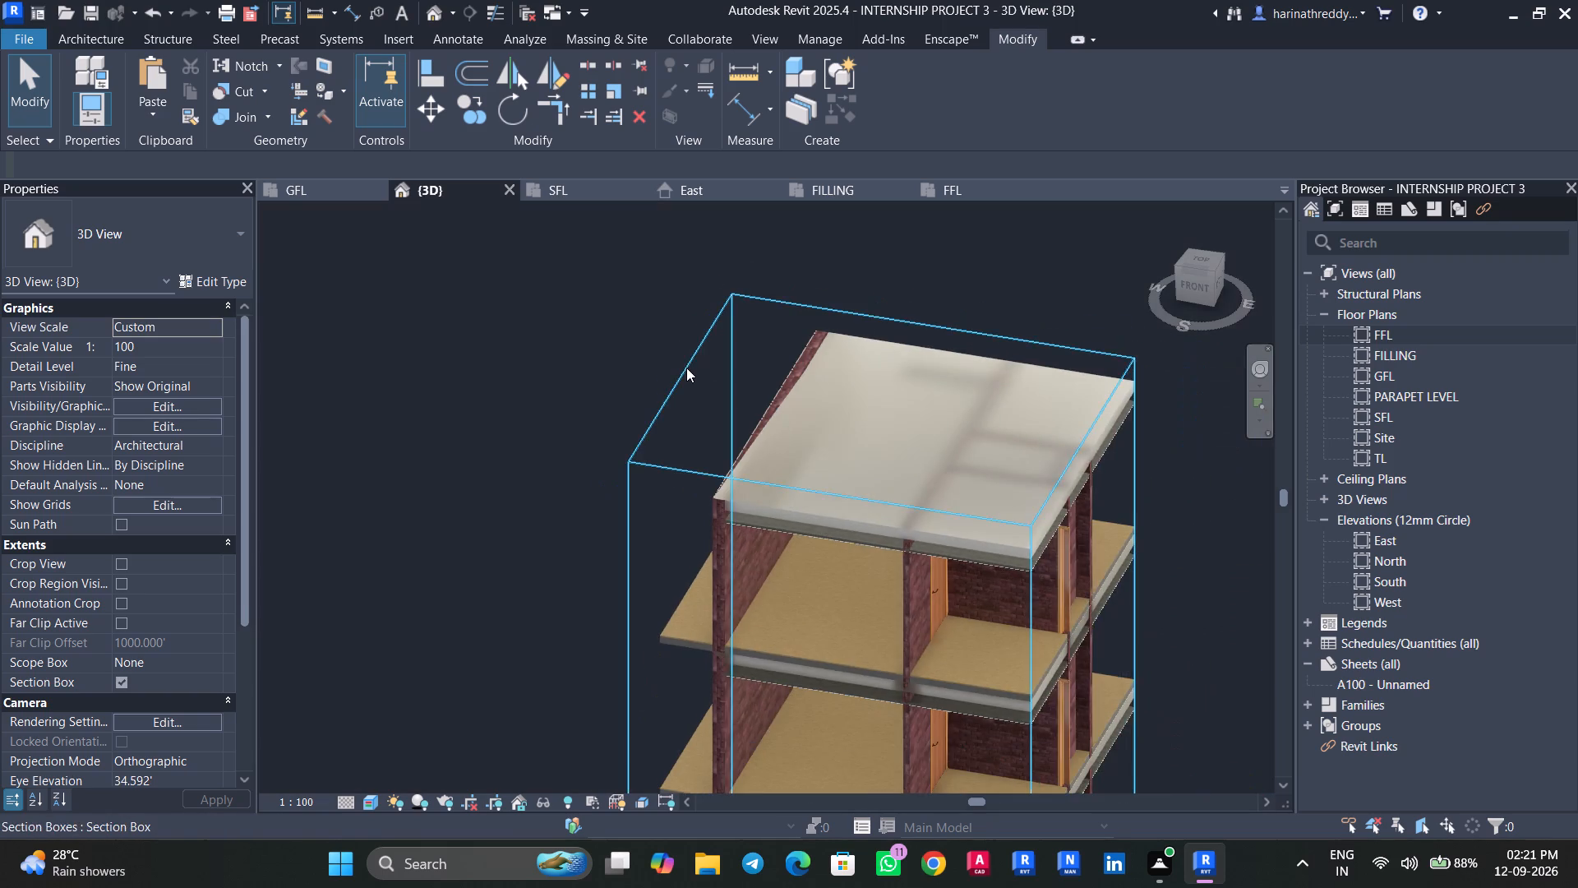
{"action": "left_click", "coordinate": [686, 368]}
{"action": "middle_click_drag", "start_coordinate": [686, 368], "coordinate": [520, 102]}
{"action": "left_click_drag", "start_coordinate": [662, 483], "coordinate": [574, 621]}
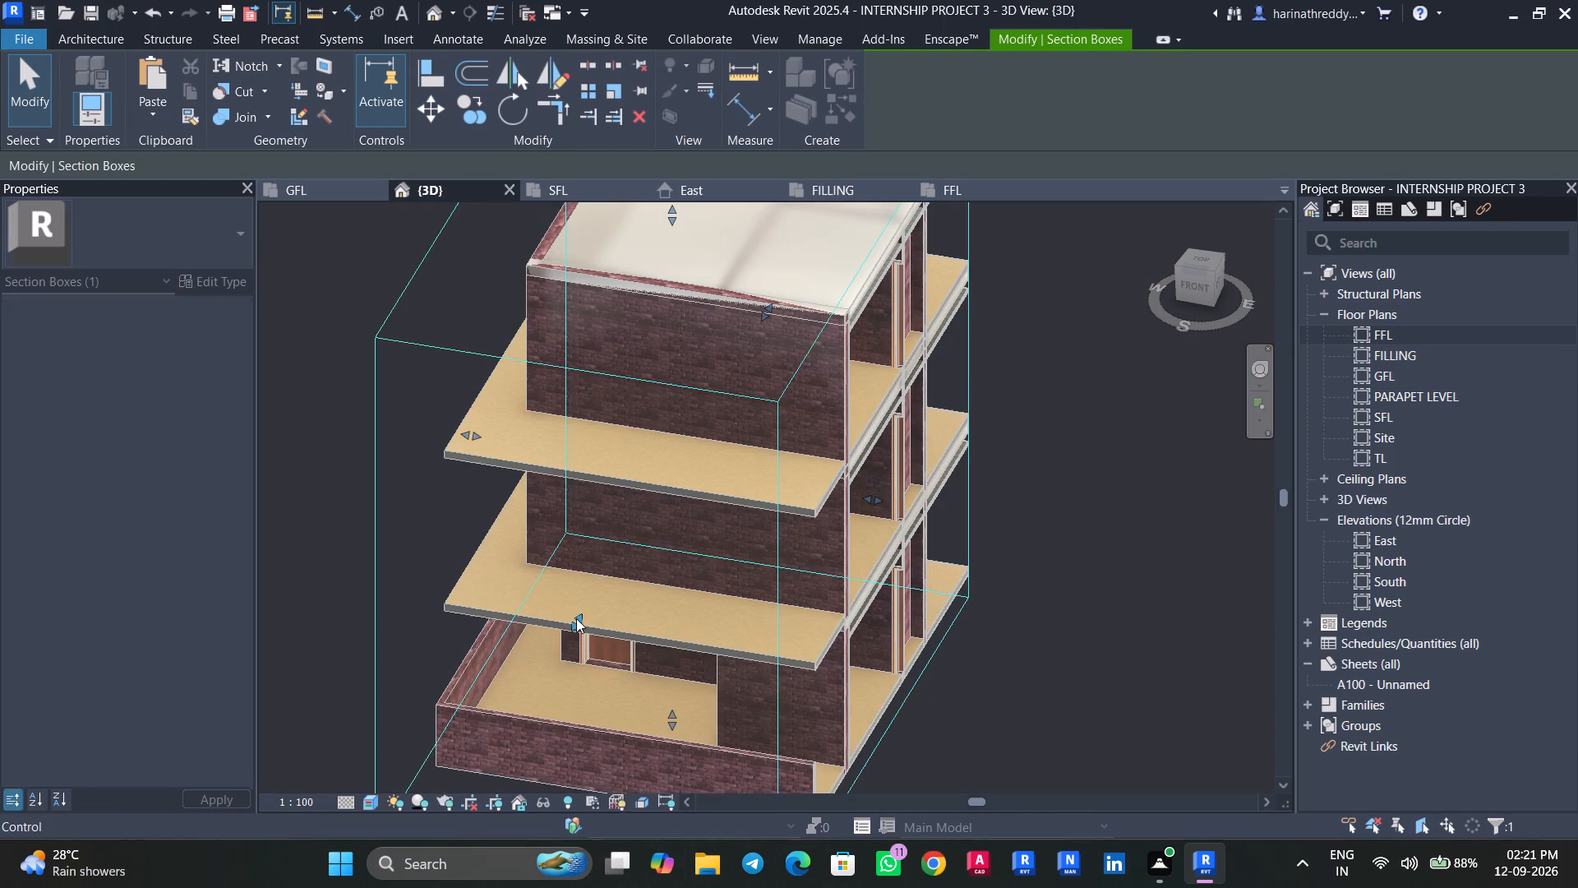
{"action": "left_click_drag", "start_coordinate": [582, 613], "coordinate": [693, 480]}
{"action": "middle_click_drag", "start_coordinate": [699, 488], "coordinate": [705, 491], "text": "shift"}
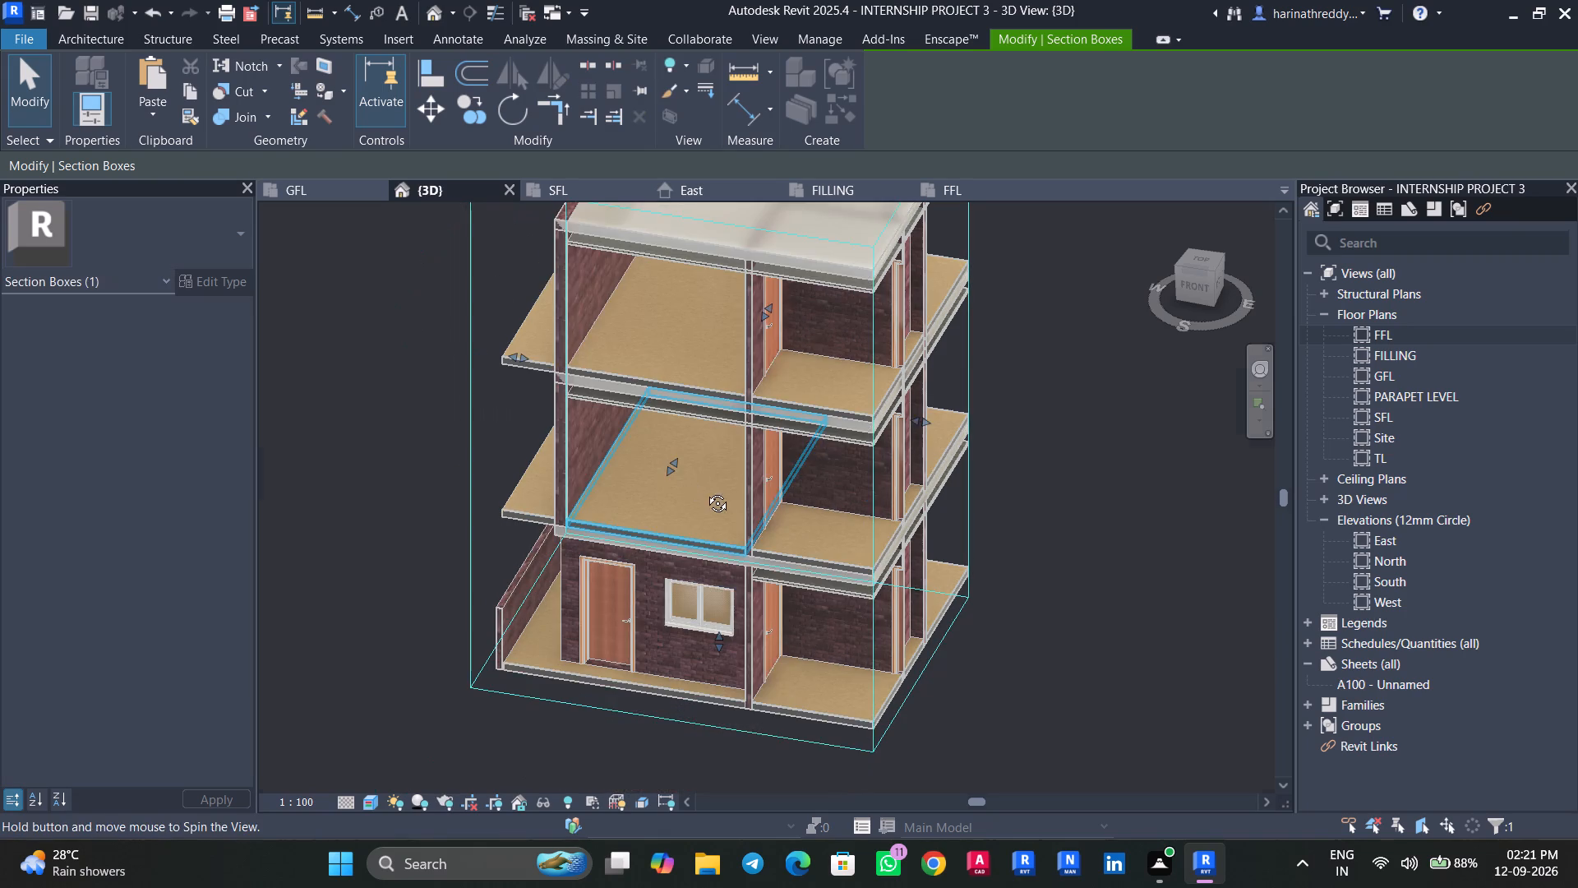
{"action": "middle_click_drag", "start_coordinate": [705, 491], "coordinate": [828, 465], "text": "shift"}
{"action": "left_click_drag", "start_coordinate": [909, 359], "coordinate": [1034, 341]}
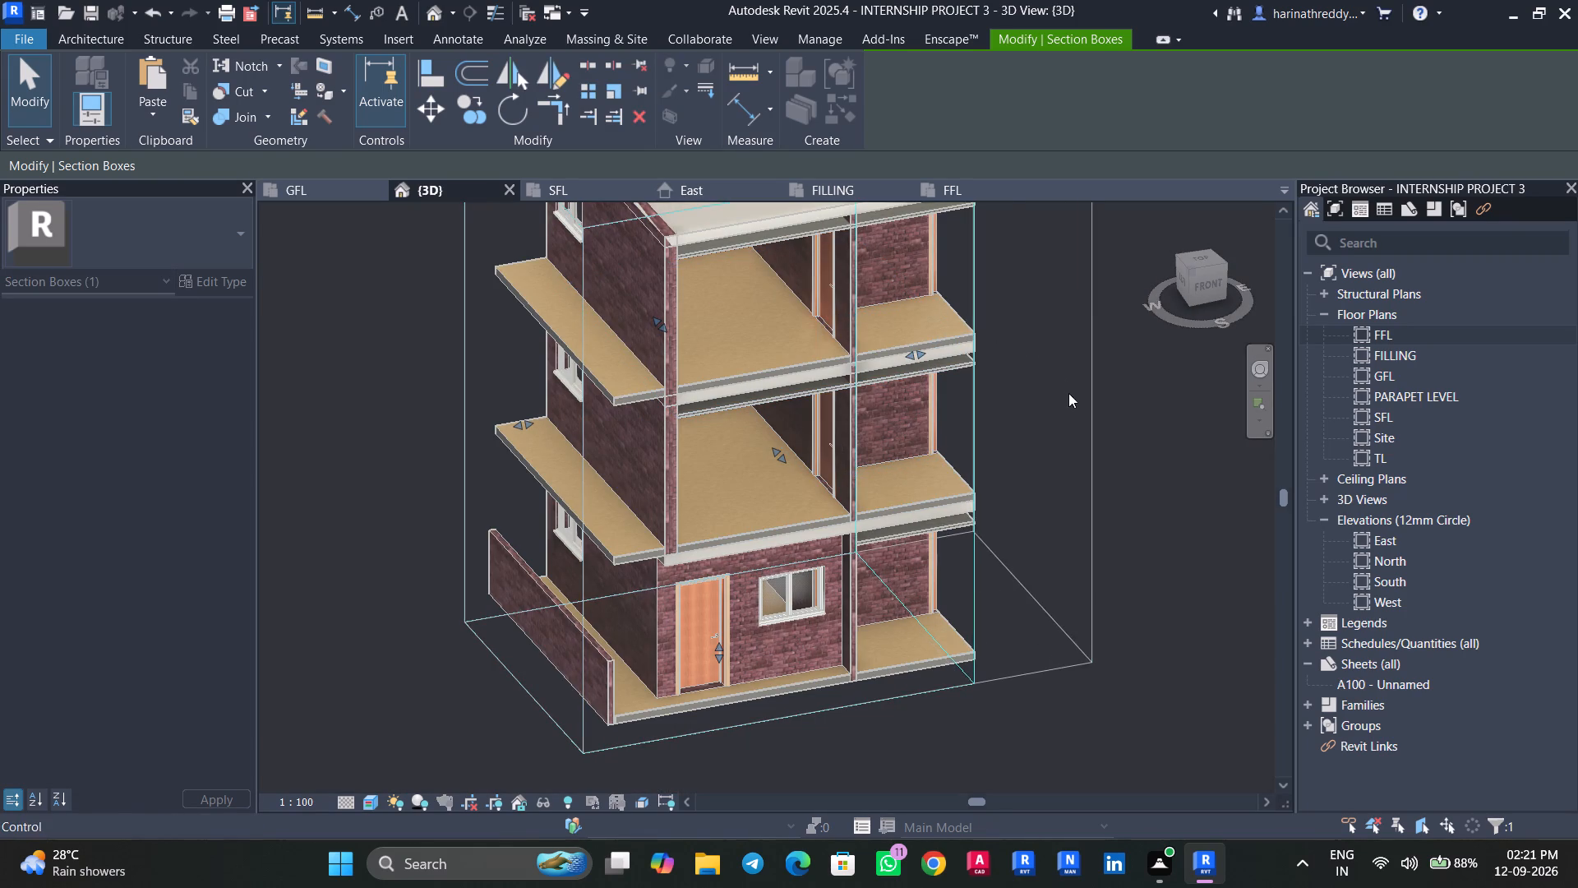
Examine the ceilings' undersides and how they meet the walls from below in the sectioned 3D view.
{"action": "middle_click_drag", "start_coordinate": [1073, 396], "coordinate": [879, 113], "text": "shift"}
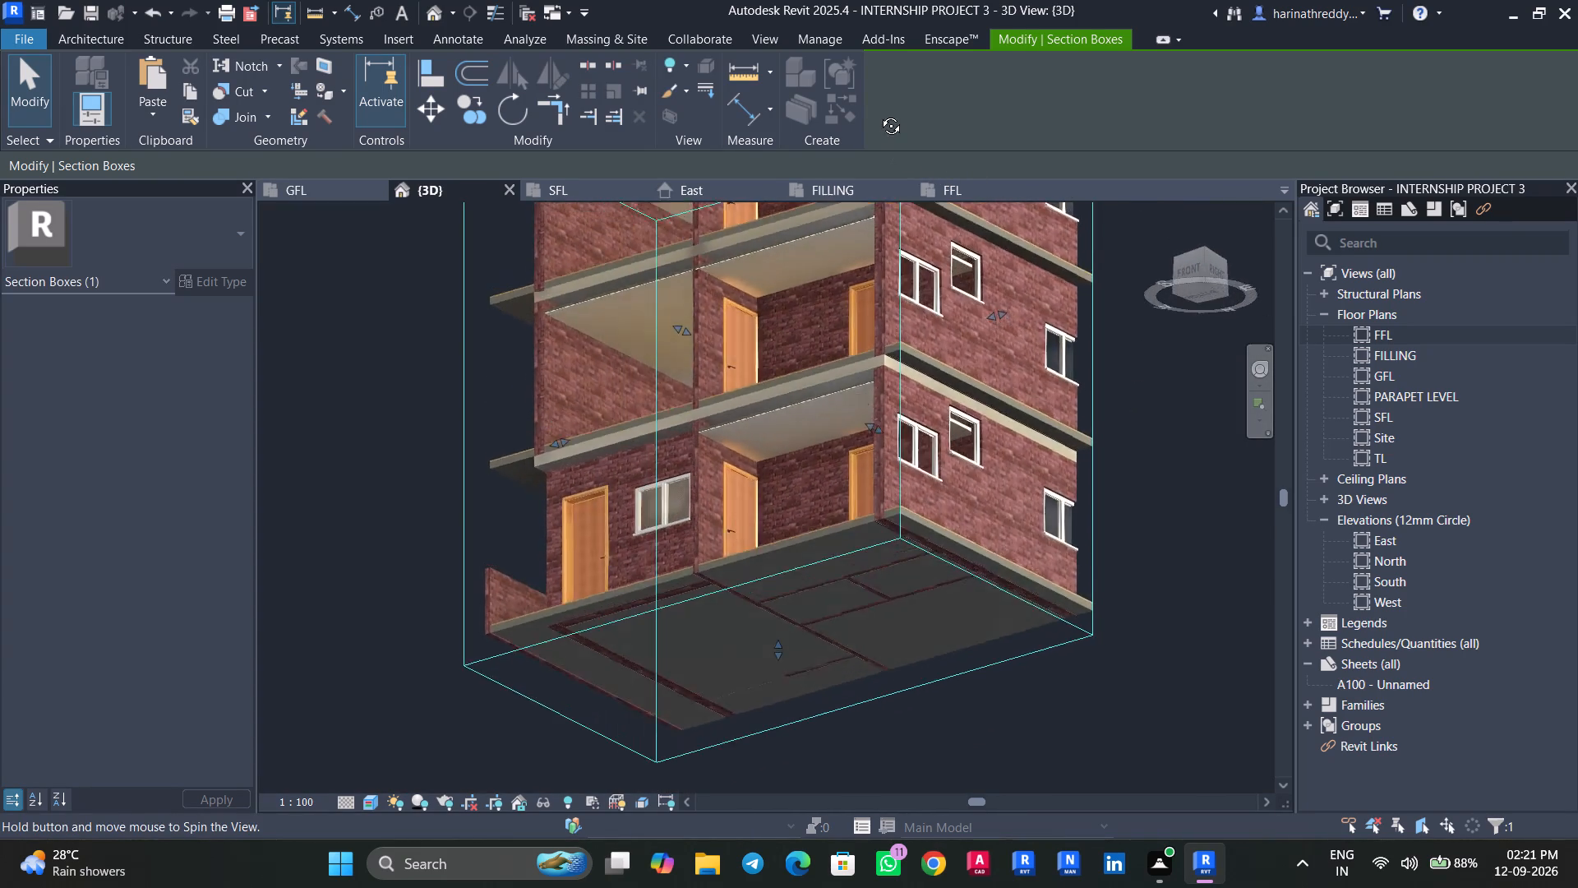
{"action": "middle_click_drag", "start_coordinate": [879, 113], "coordinate": [900, 99], "text": "shift"}
{"action": "scroll", "coordinate": [687, 254], "scroll_direction": "up", "scroll_amount": 8}
{"action": "scroll", "coordinate": [674, 312], "scroll_direction": "down", "scroll_amount": 1}
{"action": "scroll", "coordinate": [674, 312], "scroll_direction": "up", "scroll_amount": 1}
{"action": "scroll", "coordinate": [674, 312], "scroll_direction": "down", "scroll_amount": 1}
{"action": "scroll", "coordinate": [674, 312], "scroll_direction": "up", "scroll_amount": 1}
{"action": "middle_click_drag", "start_coordinate": [742, 440], "coordinate": [853, 490], "text": "shift"}
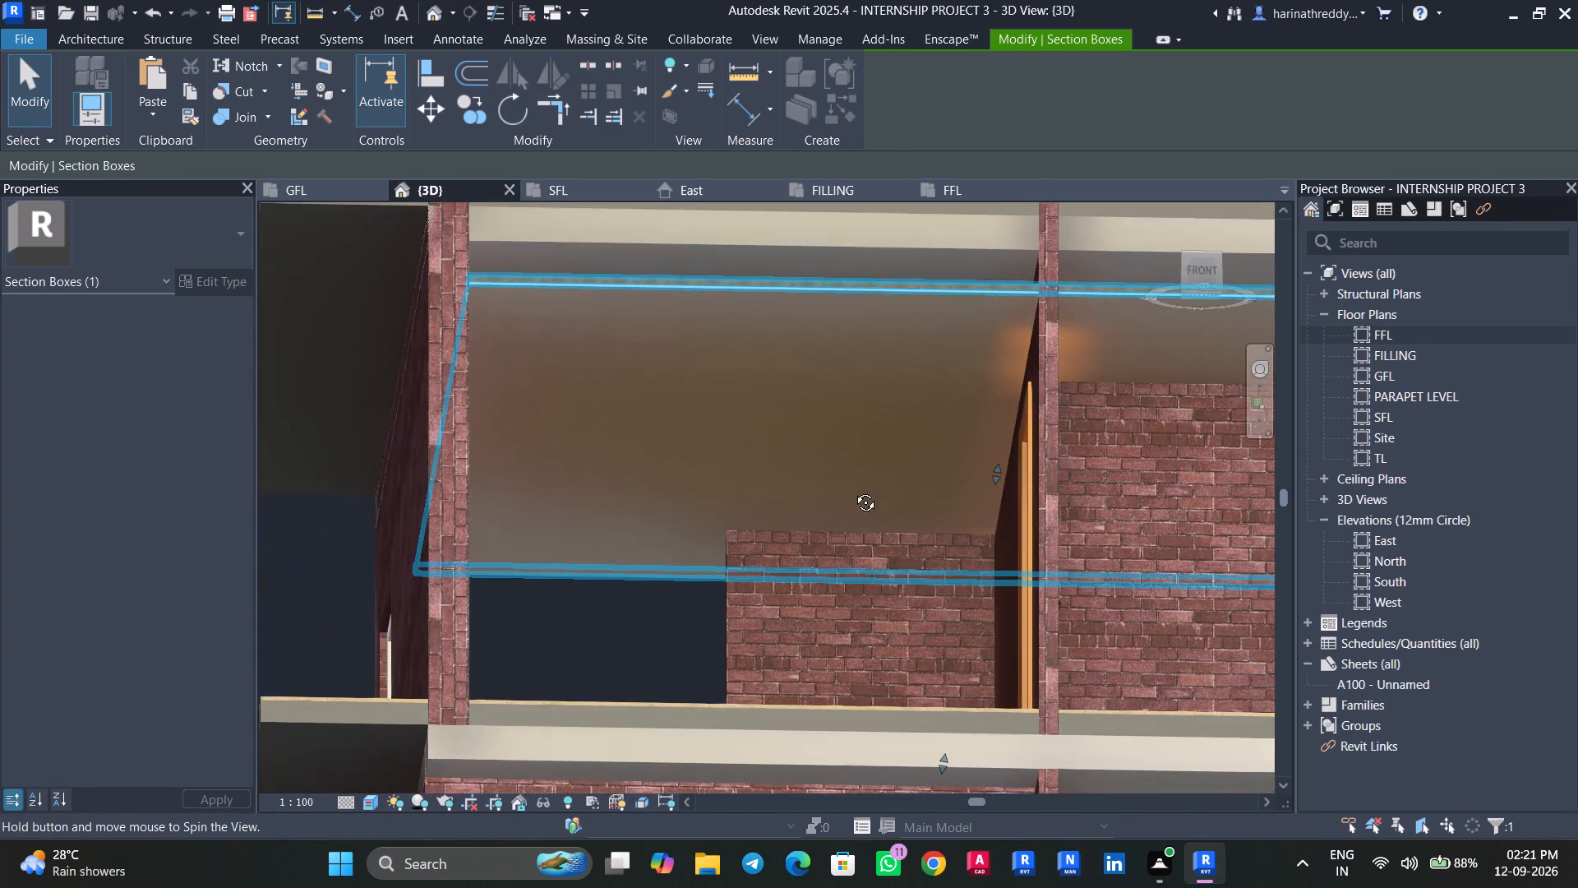
{"action": "middle_click_drag", "start_coordinate": [853, 490], "coordinate": [828, 475], "text": "shift"}
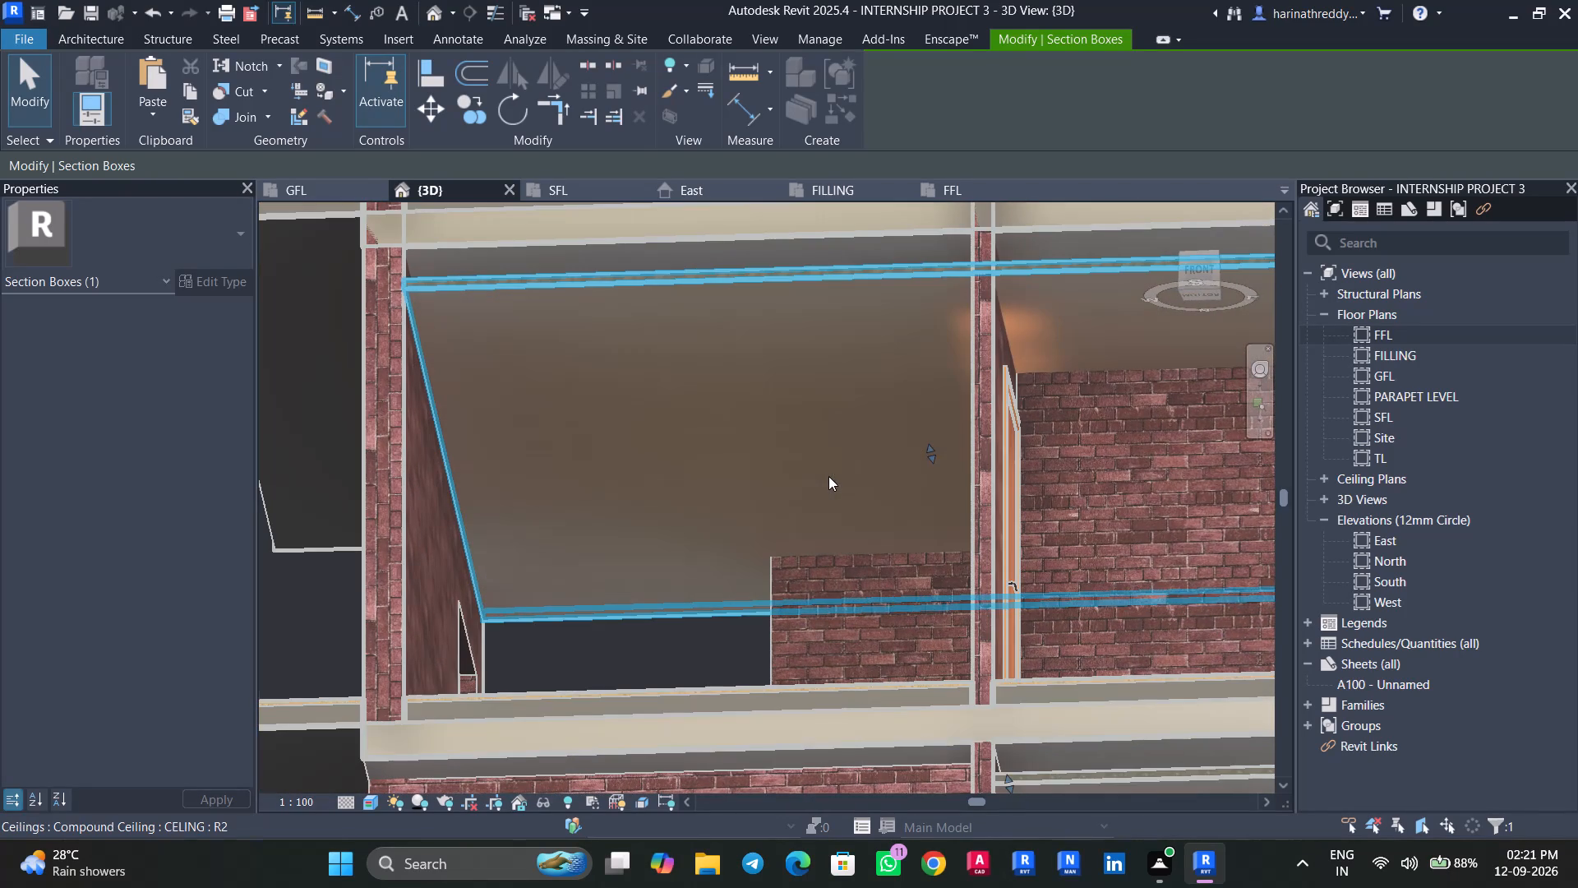
Examine the ceiling edges against the slabs and exterior wall up close, and compare the storeys from the front.
{"action": "middle_click_drag", "start_coordinate": [783, 462], "coordinate": [795, 703], "text": "shift"}
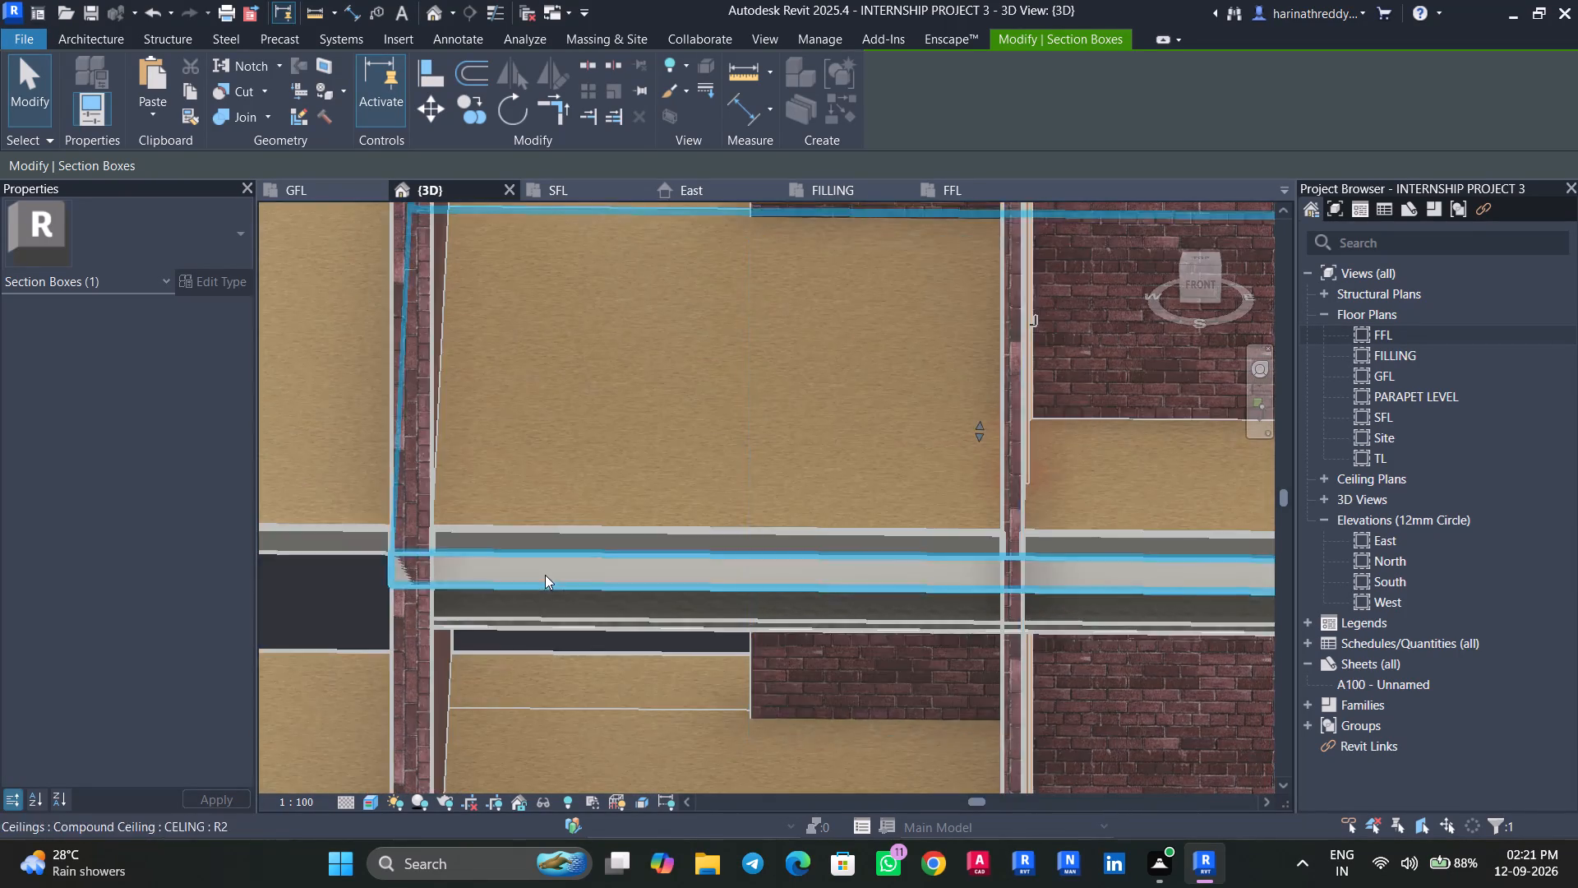
{"action": "scroll", "coordinate": [550, 575], "scroll_direction": "up", "scroll_amount": 15}
{"action": "scroll", "coordinate": [676, 670], "scroll_direction": "down", "scroll_amount": 6}
{"action": "scroll", "coordinate": [676, 670], "scroll_direction": "up", "scroll_amount": 6}
{"action": "scroll", "coordinate": [678, 669], "scroll_direction": "down", "scroll_amount": 1}
{"action": "scroll", "coordinate": [680, 669], "scroll_direction": "up", "scroll_amount": 4}
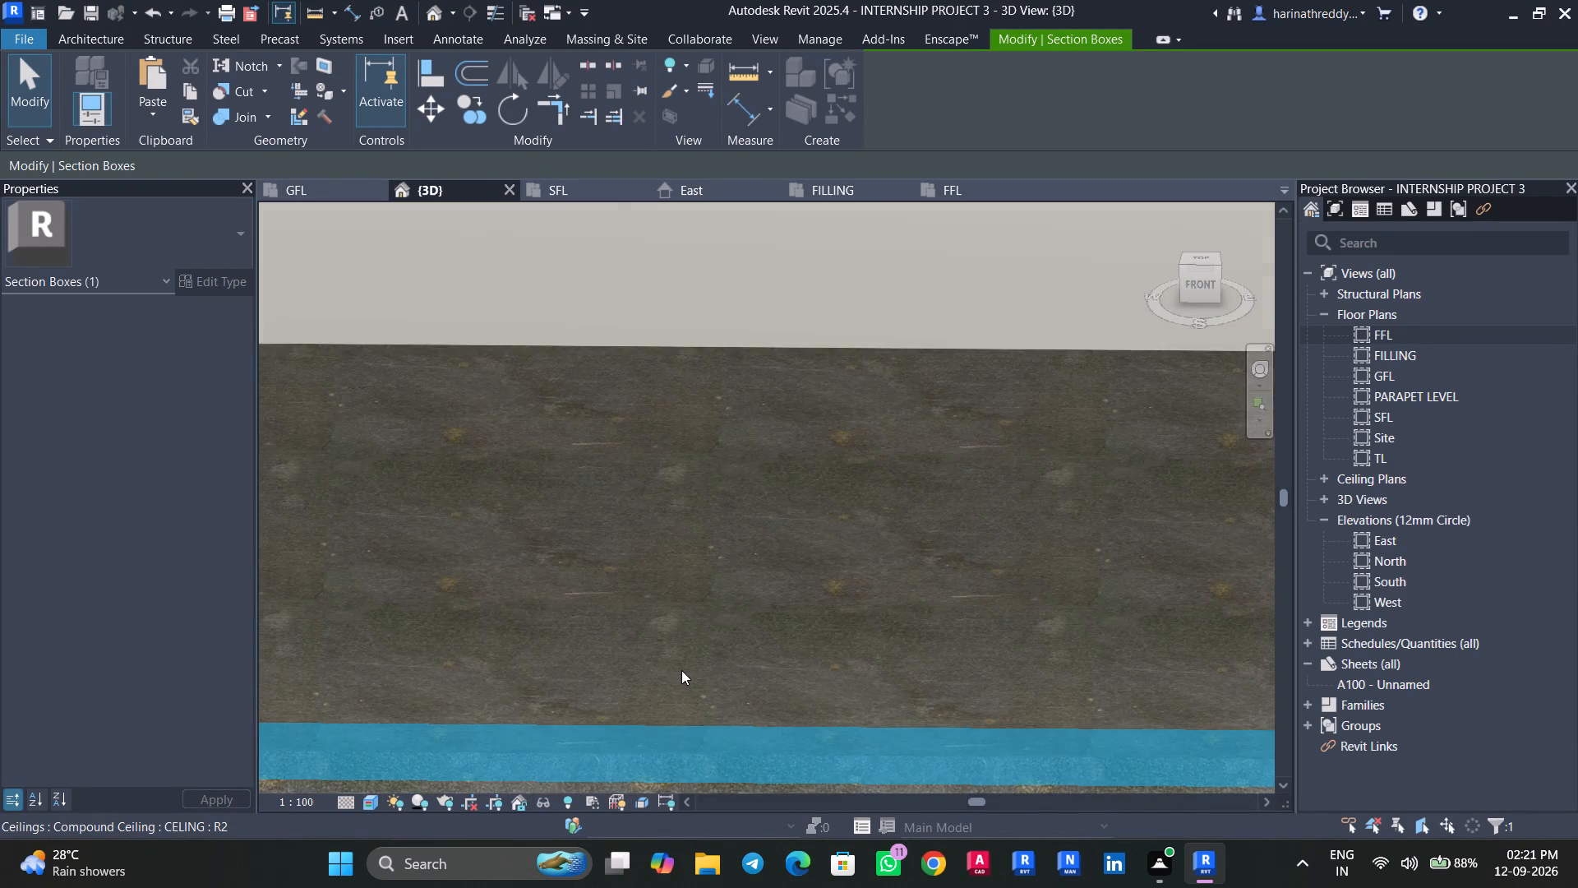
{"action": "scroll", "coordinate": [681, 670], "scroll_direction": "down", "scroll_amount": 12}
{"action": "middle_click_drag", "start_coordinate": [690, 728], "coordinate": [709, 502], "text": "shift"}
{"action": "scroll", "coordinate": [690, 724], "scroll_direction": "up", "scroll_amount": 1, "text": "shift"}
{"action": "middle_click_drag", "start_coordinate": [709, 503], "coordinate": [667, 799]}
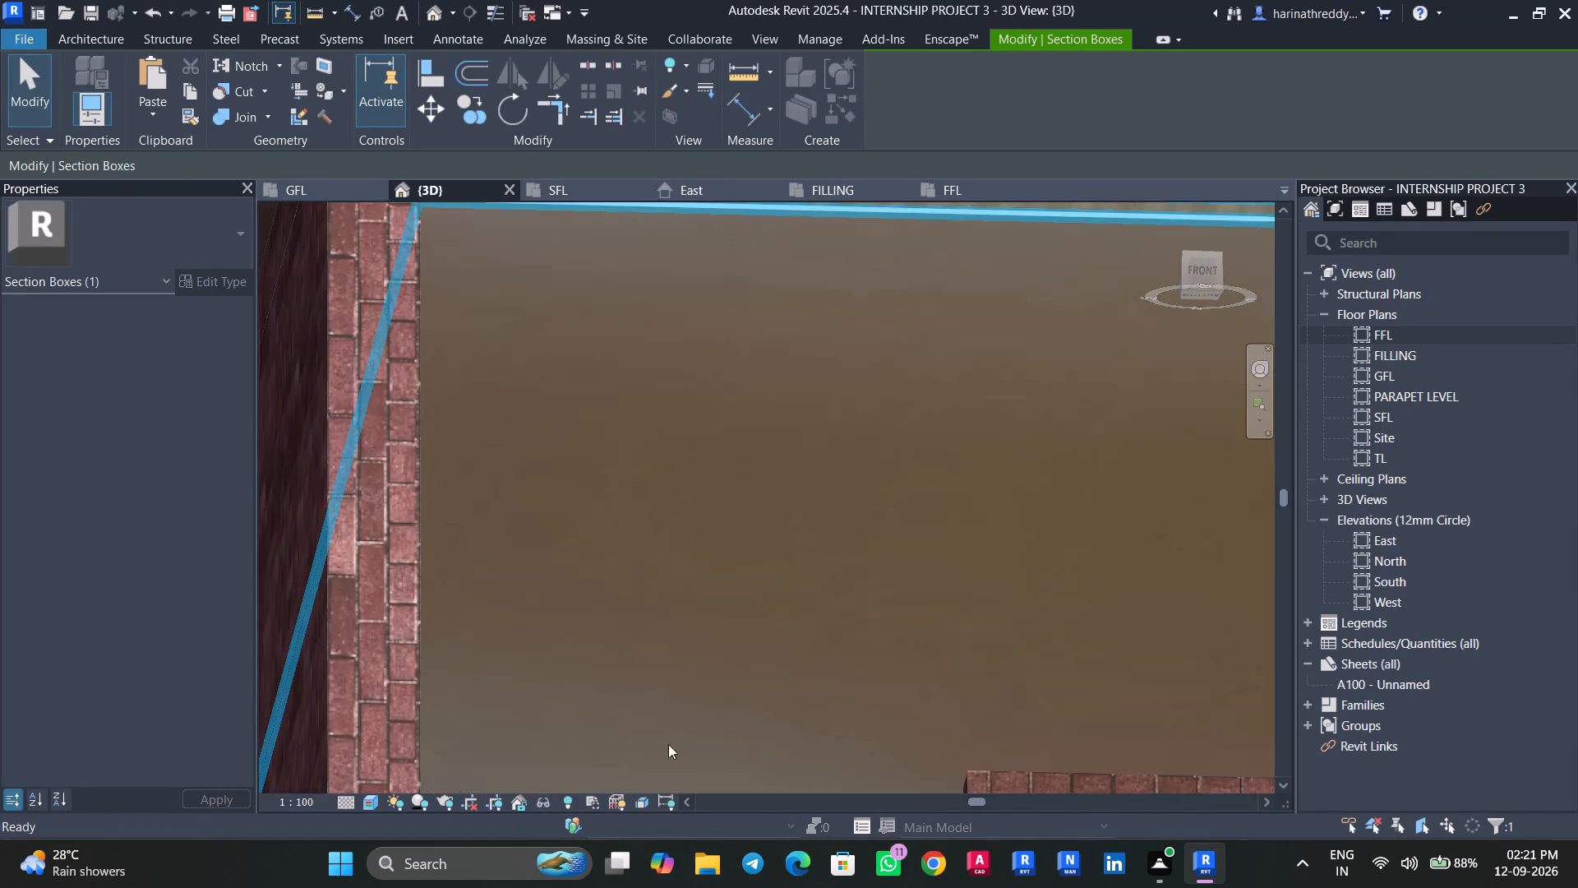
{"action": "scroll", "coordinate": [772, 428], "scroll_direction": "up", "scroll_amount": 10}
{"action": "scroll", "coordinate": [774, 413], "scroll_direction": "down", "scroll_amount": 17}
{"action": "middle_click_drag", "start_coordinate": [775, 414], "coordinate": [741, 543], "text": "shift"}
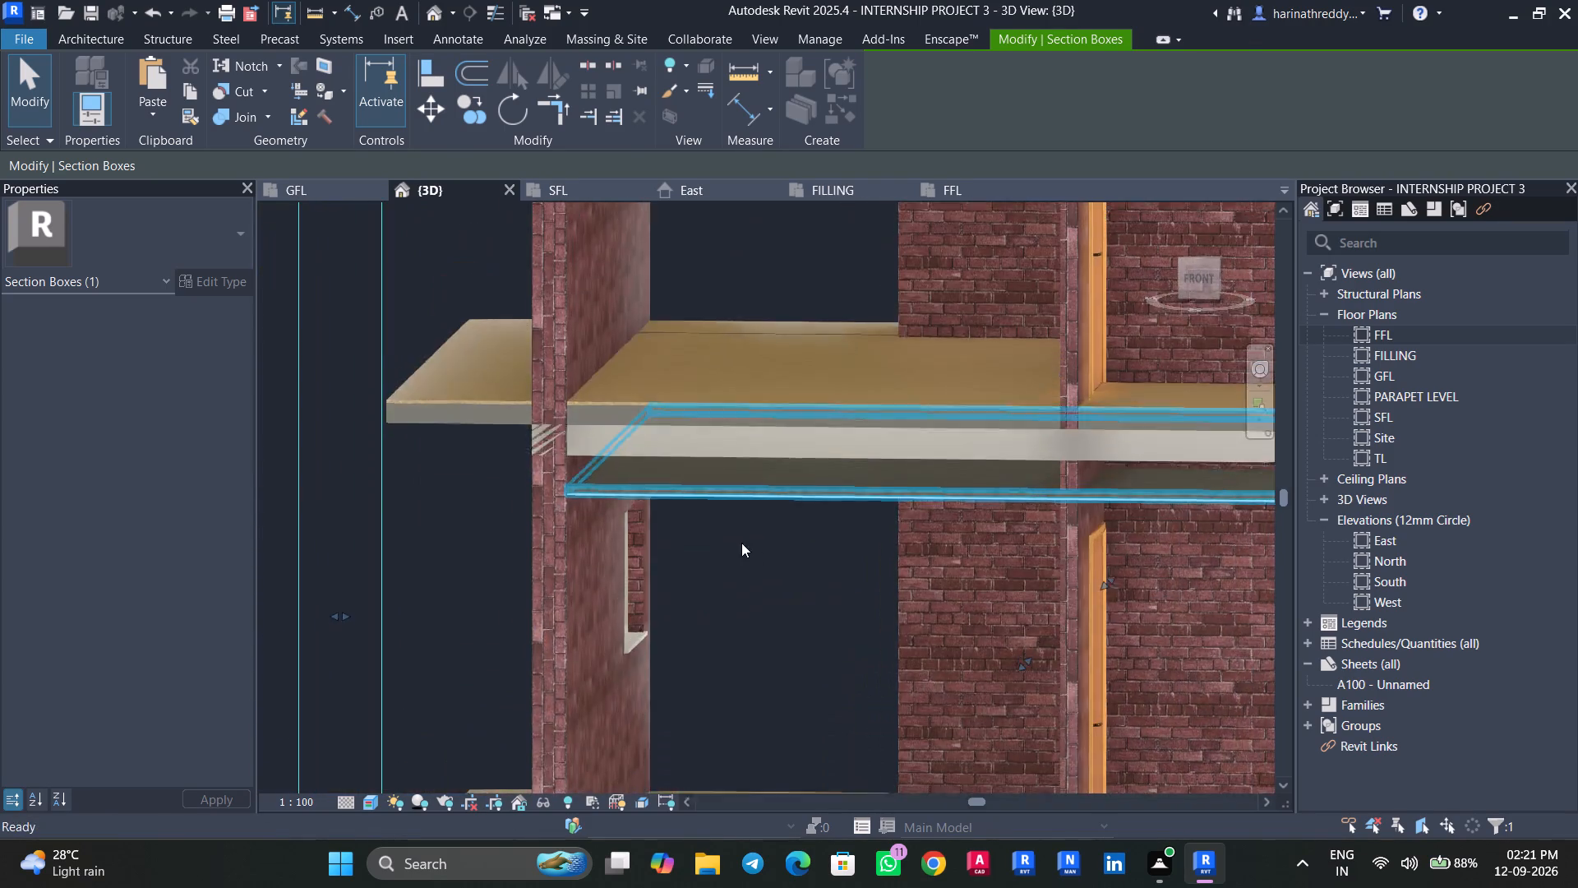
{"action": "scroll", "coordinate": [741, 543], "scroll_direction": "down", "scroll_amount": 6}
{"action": "middle_click_drag", "start_coordinate": [745, 536], "coordinate": [587, 442]}
{"action": "scroll", "coordinate": [1128, 615], "scroll_direction": "down", "scroll_amount": 1}
{"action": "scroll", "coordinate": [1128, 615], "scroll_direction": "up", "scroll_amount": 1}
{"action": "scroll", "coordinate": [1128, 615], "scroll_direction": "down", "scroll_amount": 2}
{"action": "scroll", "coordinate": [1131, 615], "scroll_direction": "up", "scroll_amount": 1}
{"action": "scroll", "coordinate": [1131, 615], "scroll_direction": "down", "scroll_amount": 4}
{"action": "scroll", "coordinate": [1132, 607], "scroll_direction": "up", "scroll_amount": 5}
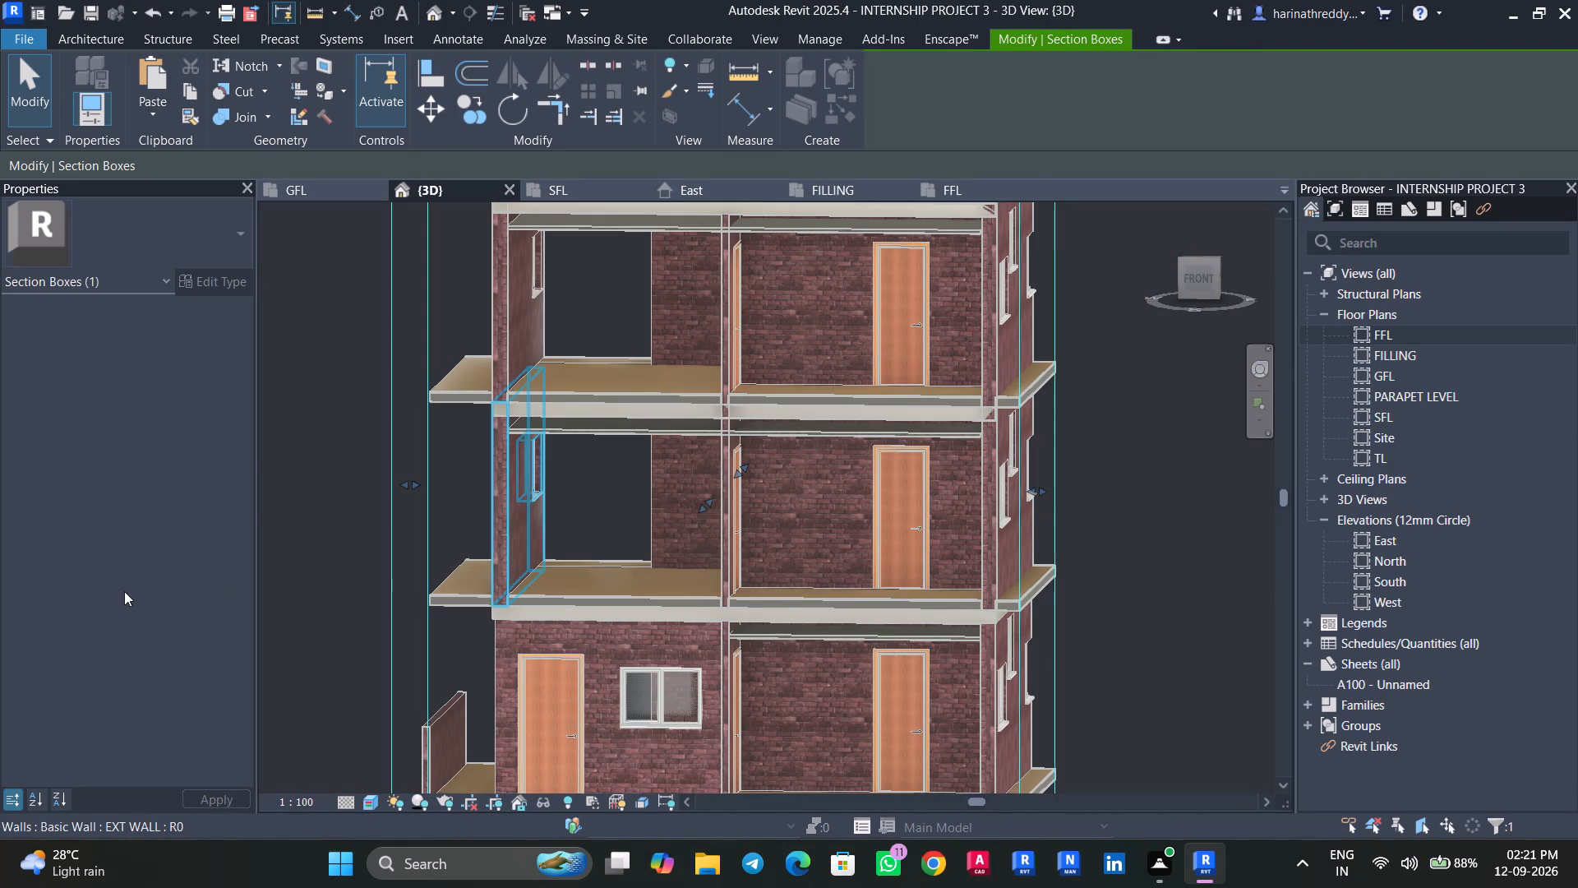
Turn off the 3D view's section box and look over the whole house from above.
{"action": "left_click", "coordinate": [351, 492]}
{"action": "left_click", "coordinate": [120, 680]}
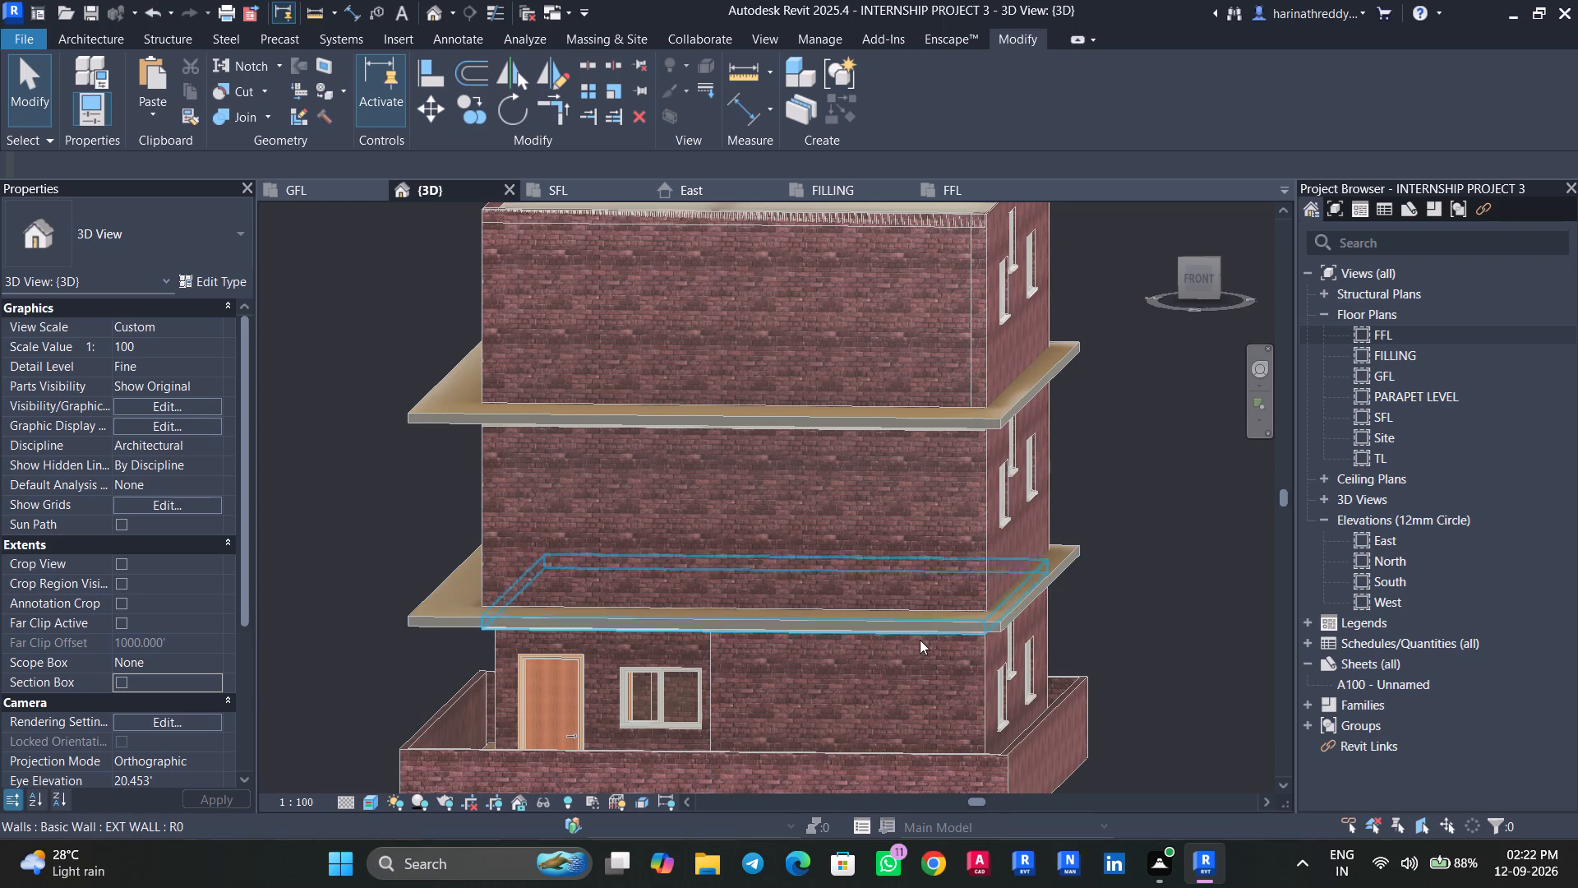
{"action": "scroll", "coordinate": [1169, 689], "scroll_direction": "down", "scroll_amount": 3}
{"action": "middle_click_drag", "start_coordinate": [1170, 696], "coordinate": [1296, 880], "text": "shift"}
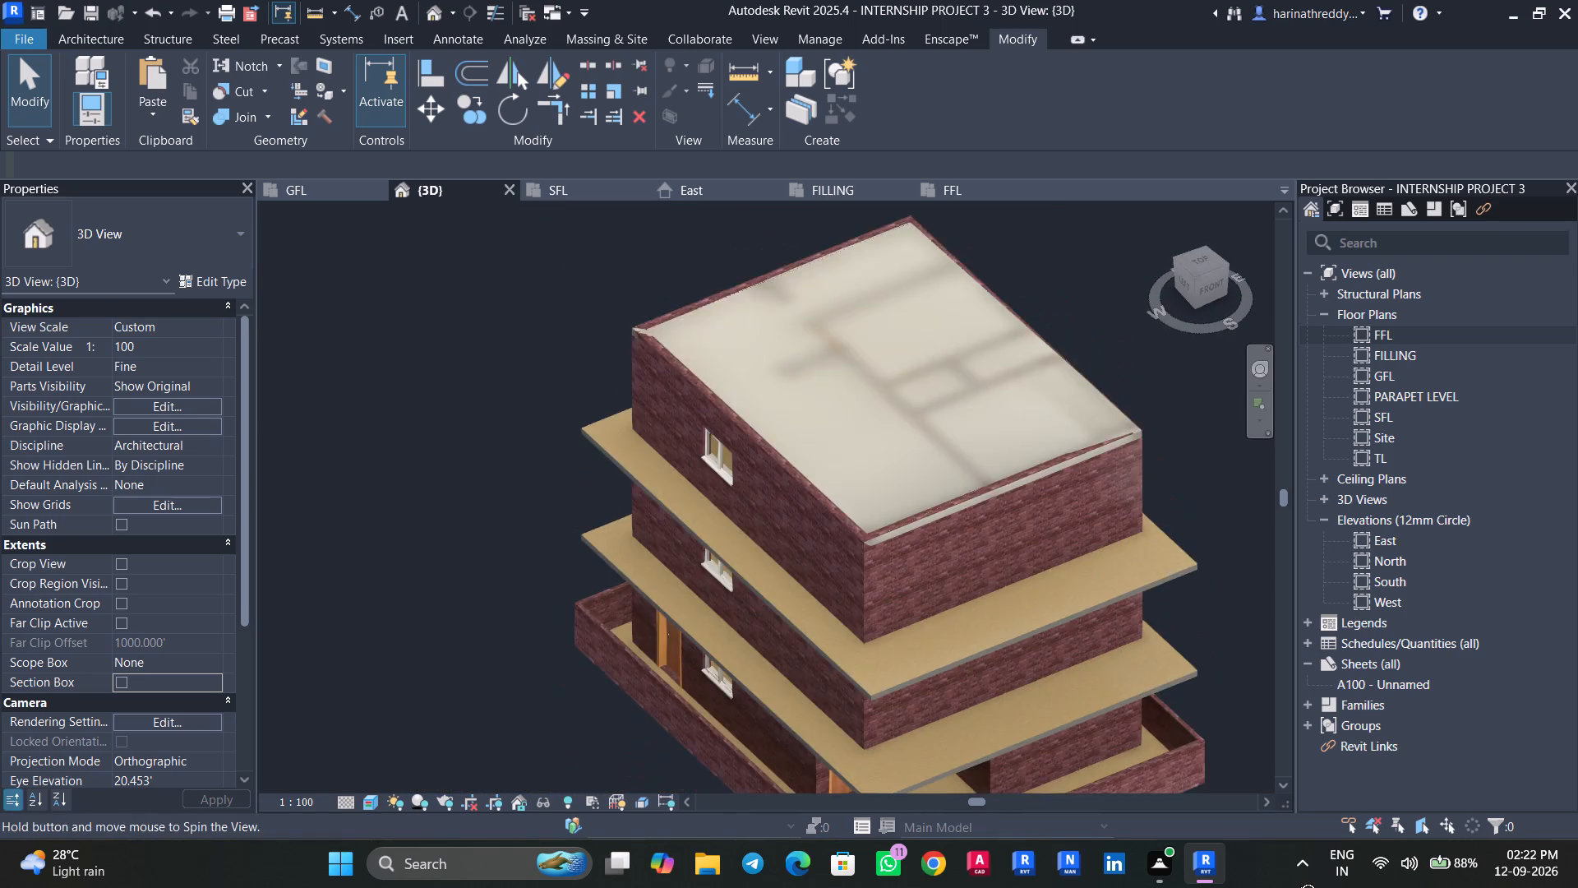
{"action": "middle_click_drag", "start_coordinate": [1296, 880], "coordinate": [1294, 881], "text": "shift"}
{"action": "scroll", "coordinate": [1199, 635], "scroll_direction": "up", "scroll_amount": 4}
{"action": "middle_click_drag", "start_coordinate": [1211, 646], "coordinate": [1193, 650], "text": "shift"}
{"action": "middle_click_drag", "start_coordinate": [1192, 649], "coordinate": [1133, 522]}
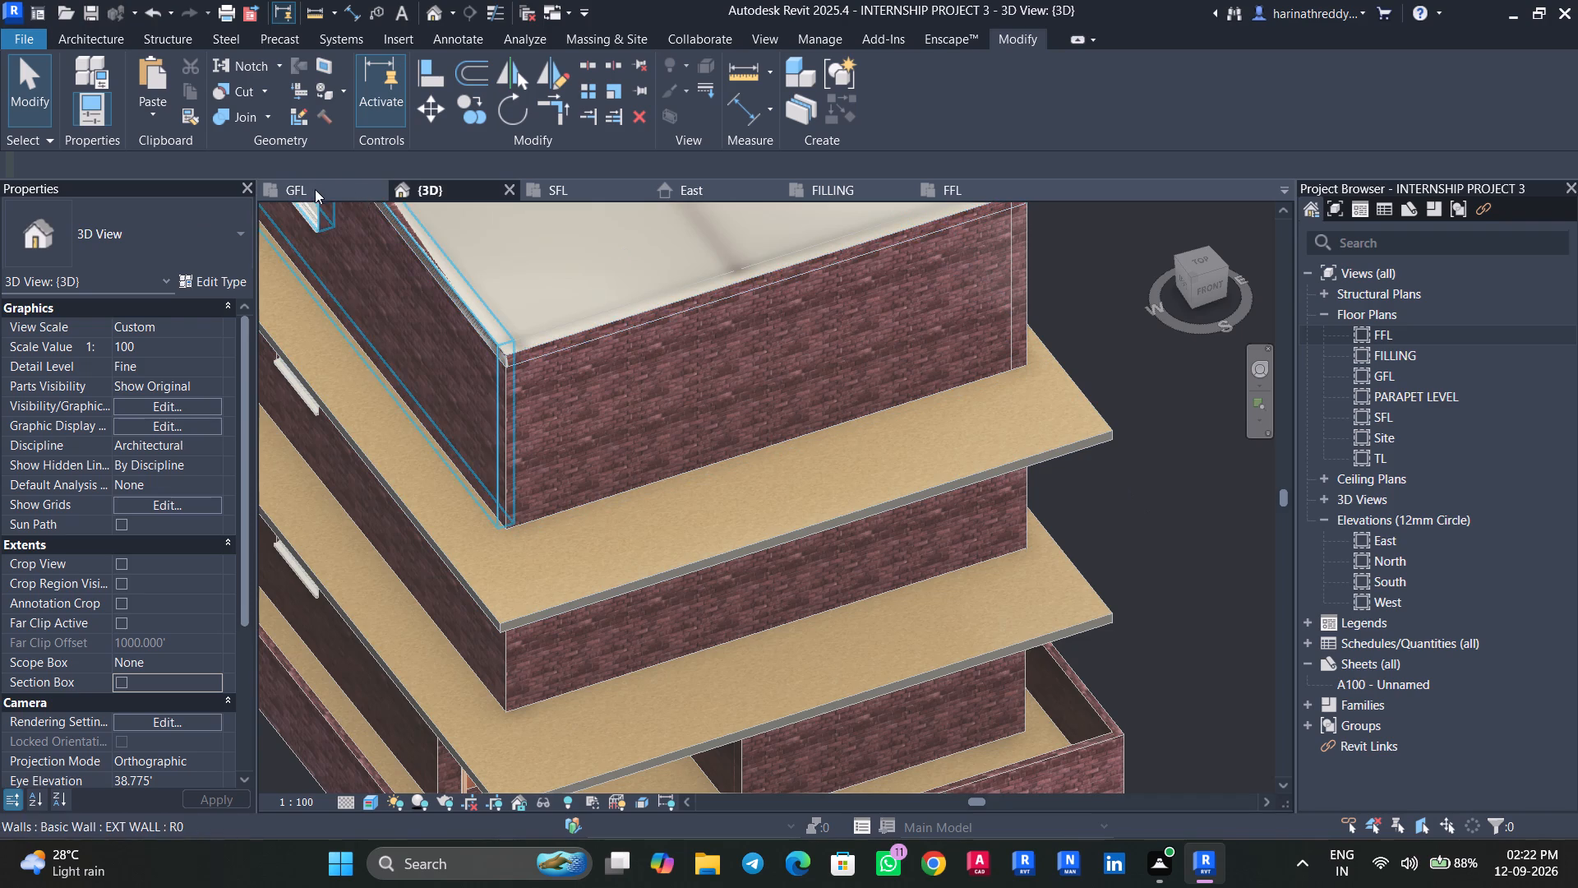
Open the FILLING floor plan showing the reference PDF of the ground and typical floor plans.
{"action": "left_click", "coordinate": [307, 187]}
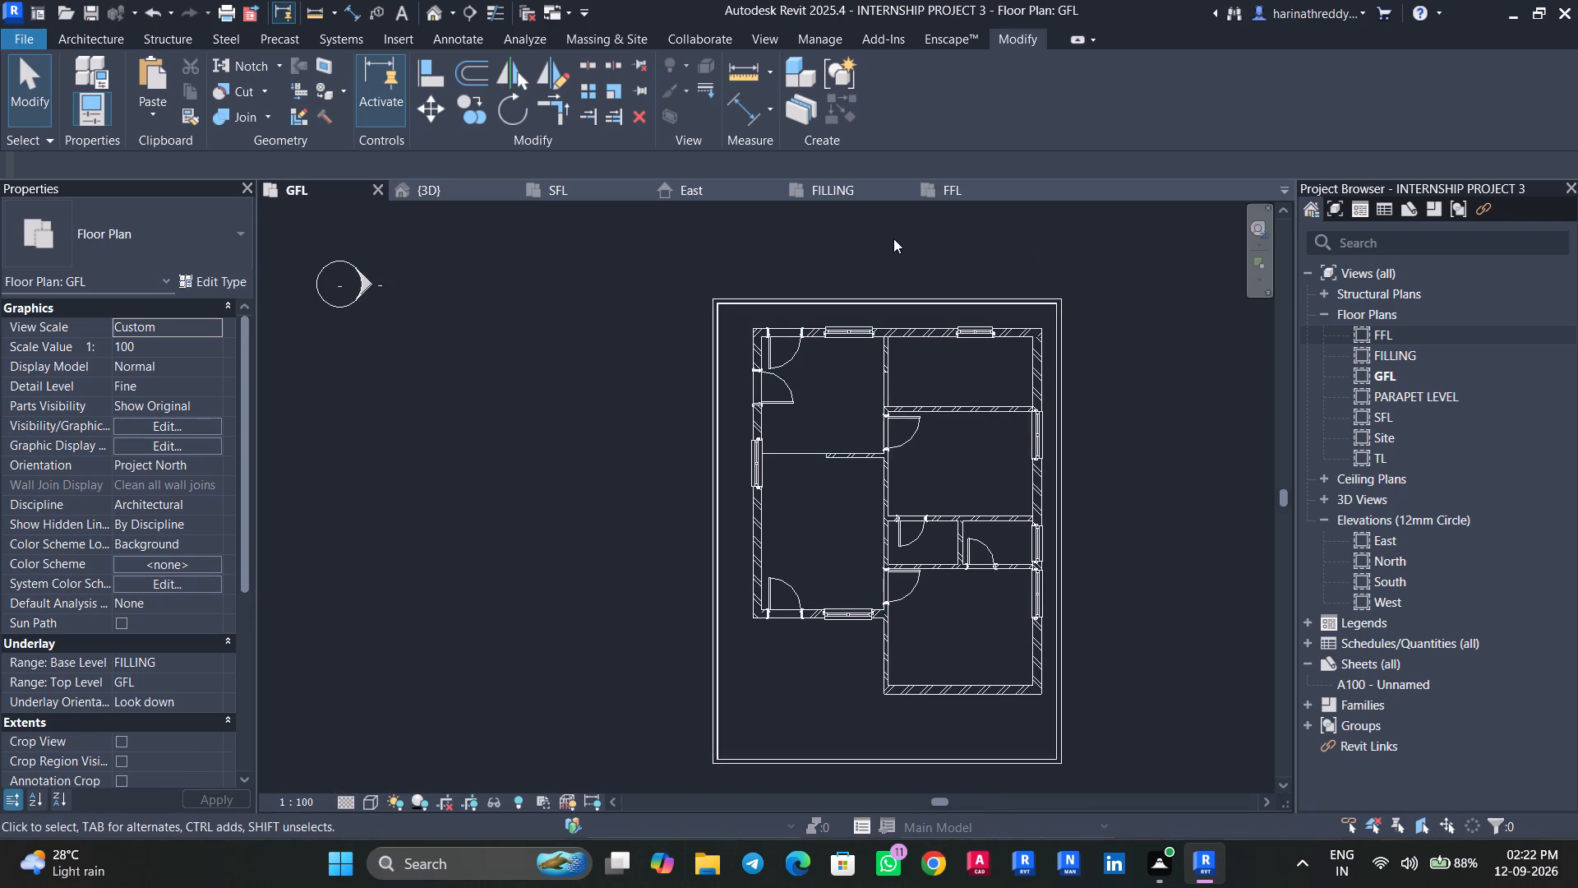
{"action": "left_click", "coordinate": [838, 197]}
{"action": "scroll", "coordinate": [536, 712], "scroll_direction": "up", "scroll_amount": 6}
{"action": "scroll", "coordinate": [597, 680], "scroll_direction": "down", "scroll_amount": 1}
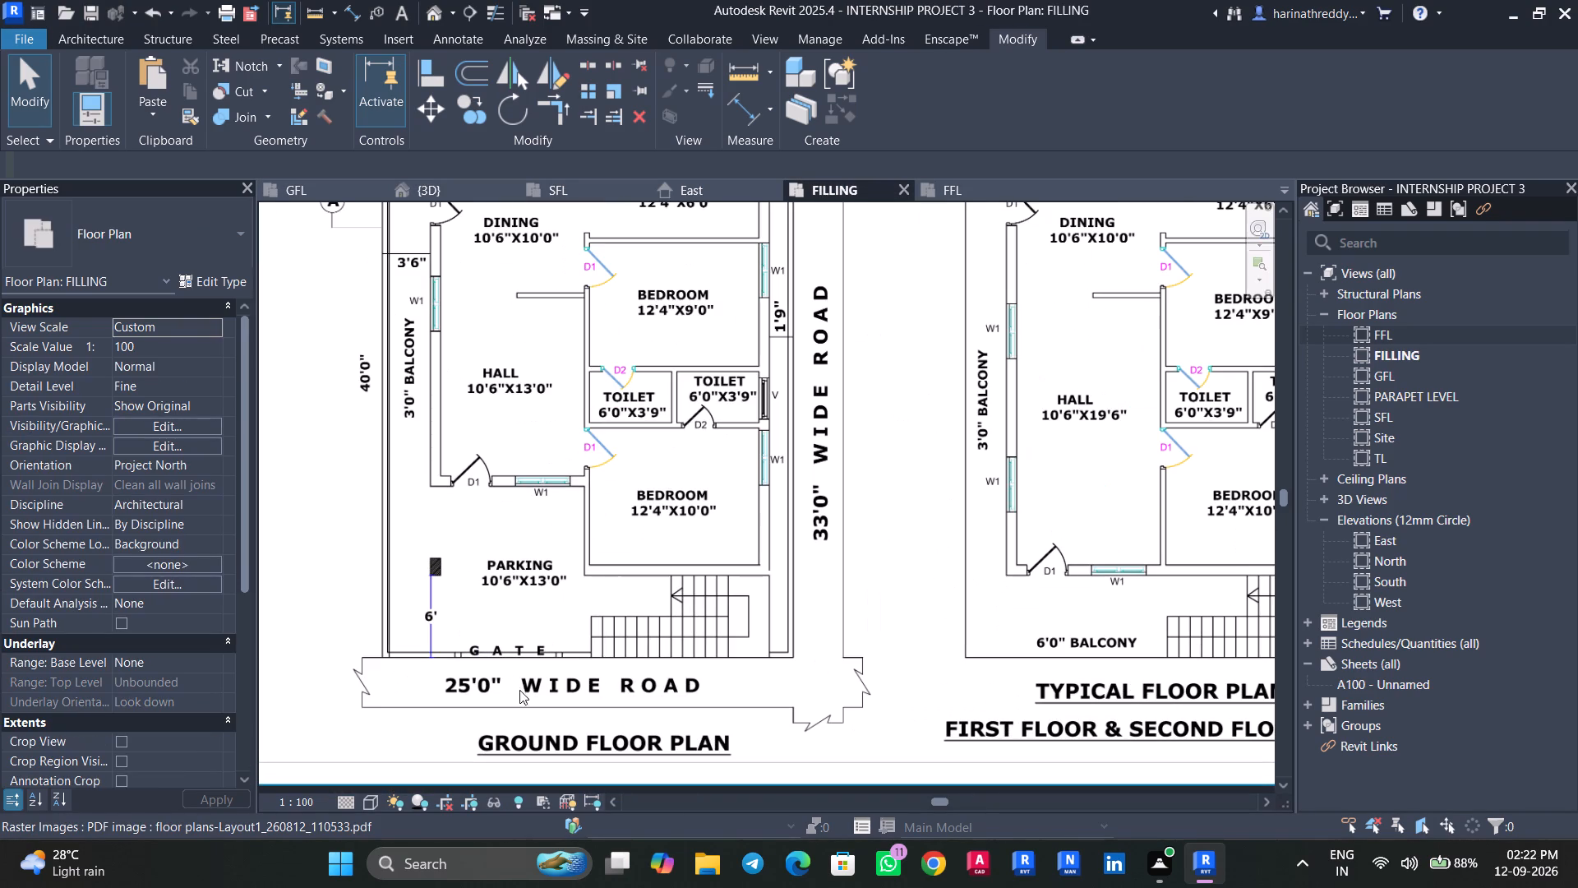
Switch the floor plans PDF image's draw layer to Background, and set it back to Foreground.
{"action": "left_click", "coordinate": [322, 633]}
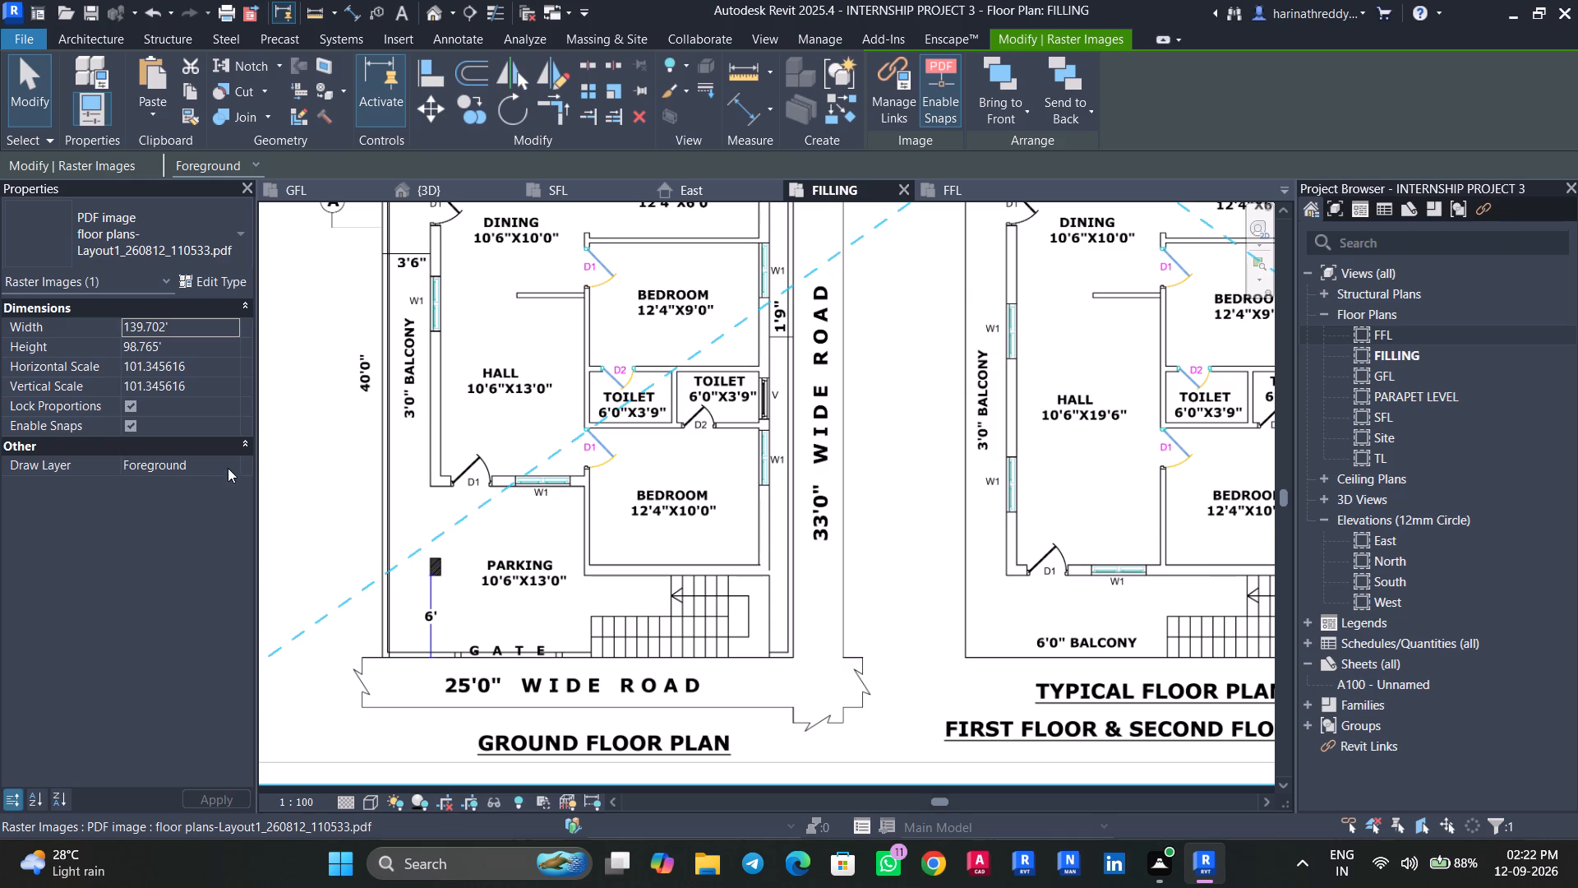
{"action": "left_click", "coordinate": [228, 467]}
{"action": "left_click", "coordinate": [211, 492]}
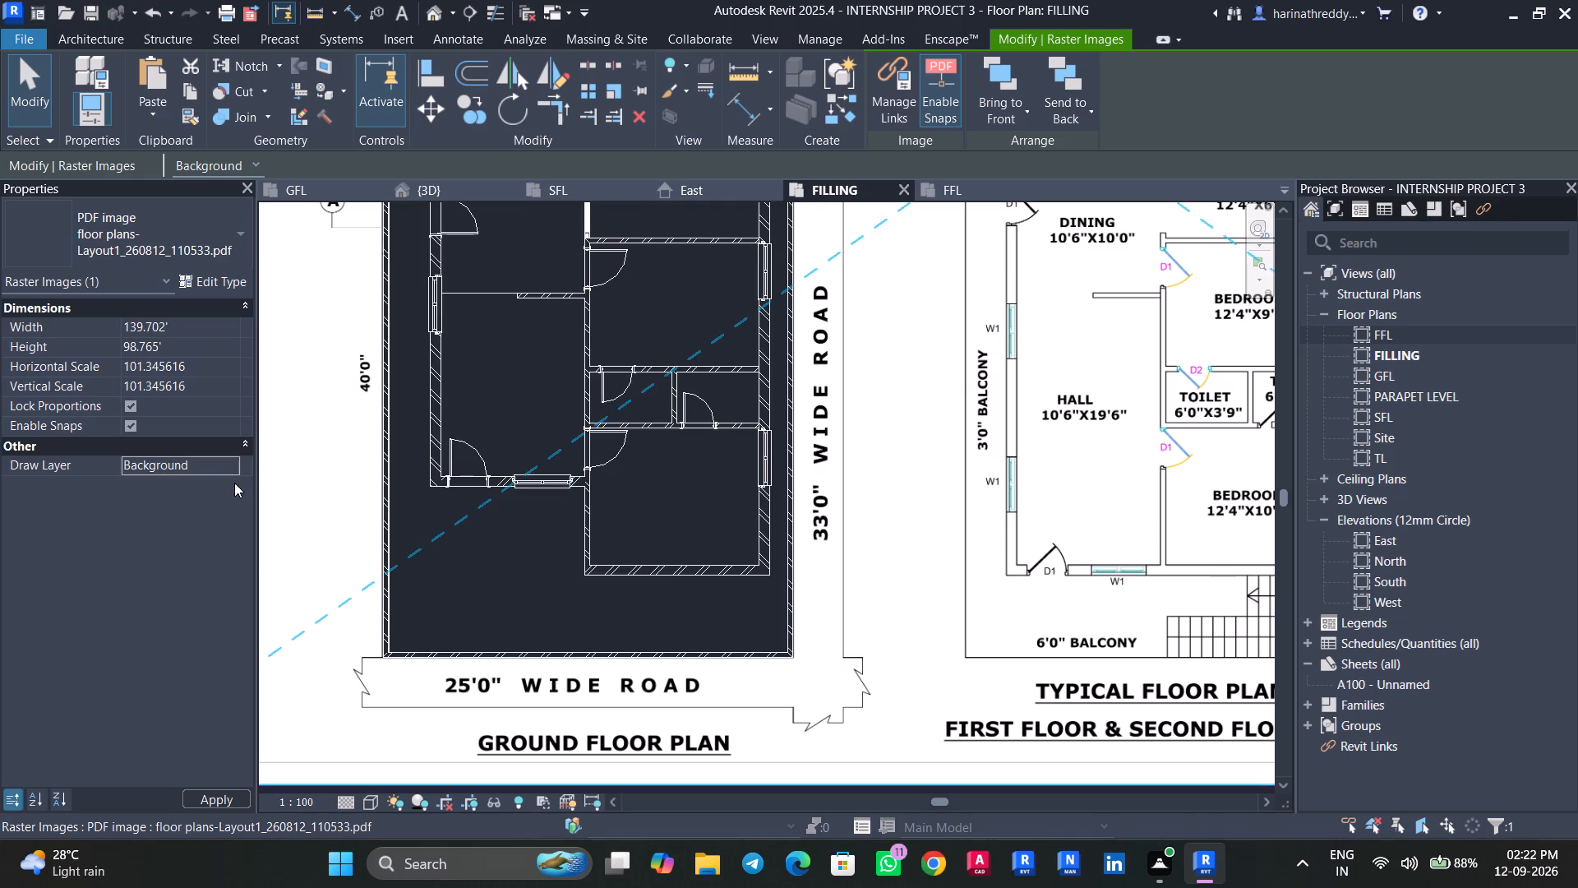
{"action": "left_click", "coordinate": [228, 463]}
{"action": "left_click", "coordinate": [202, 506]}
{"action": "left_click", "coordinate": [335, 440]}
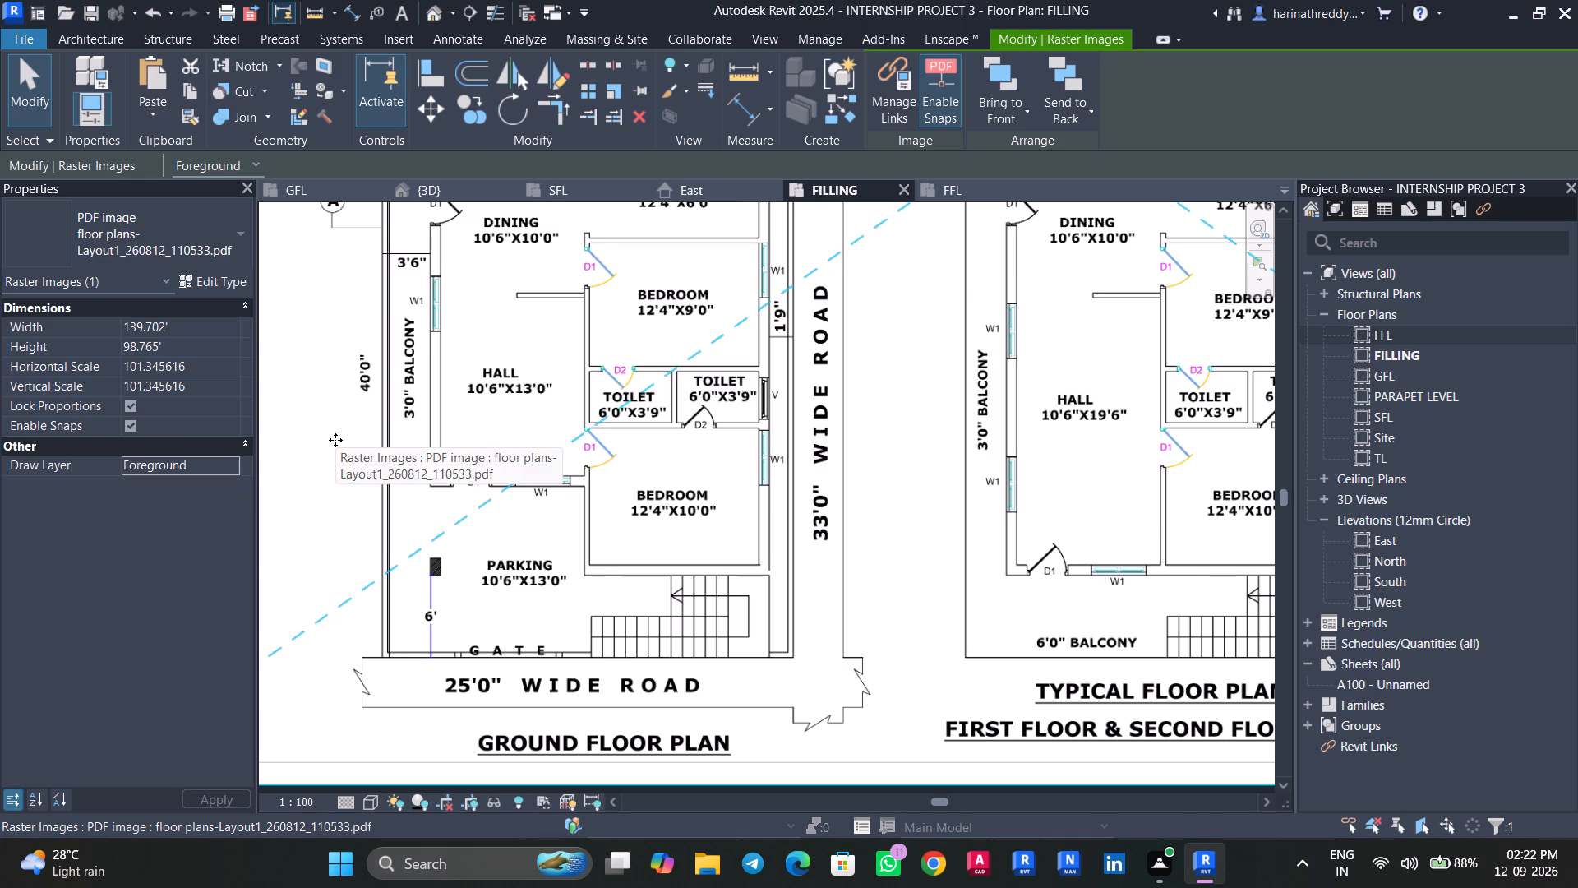
Start a sketched stair run and draw its outer boundary over the PDF stair's front, side (about 5.6 ft) and bedroom-wall edges.
{"action": "scroll", "coordinate": [713, 638], "scroll_direction": "up", "scroll_amount": 6}
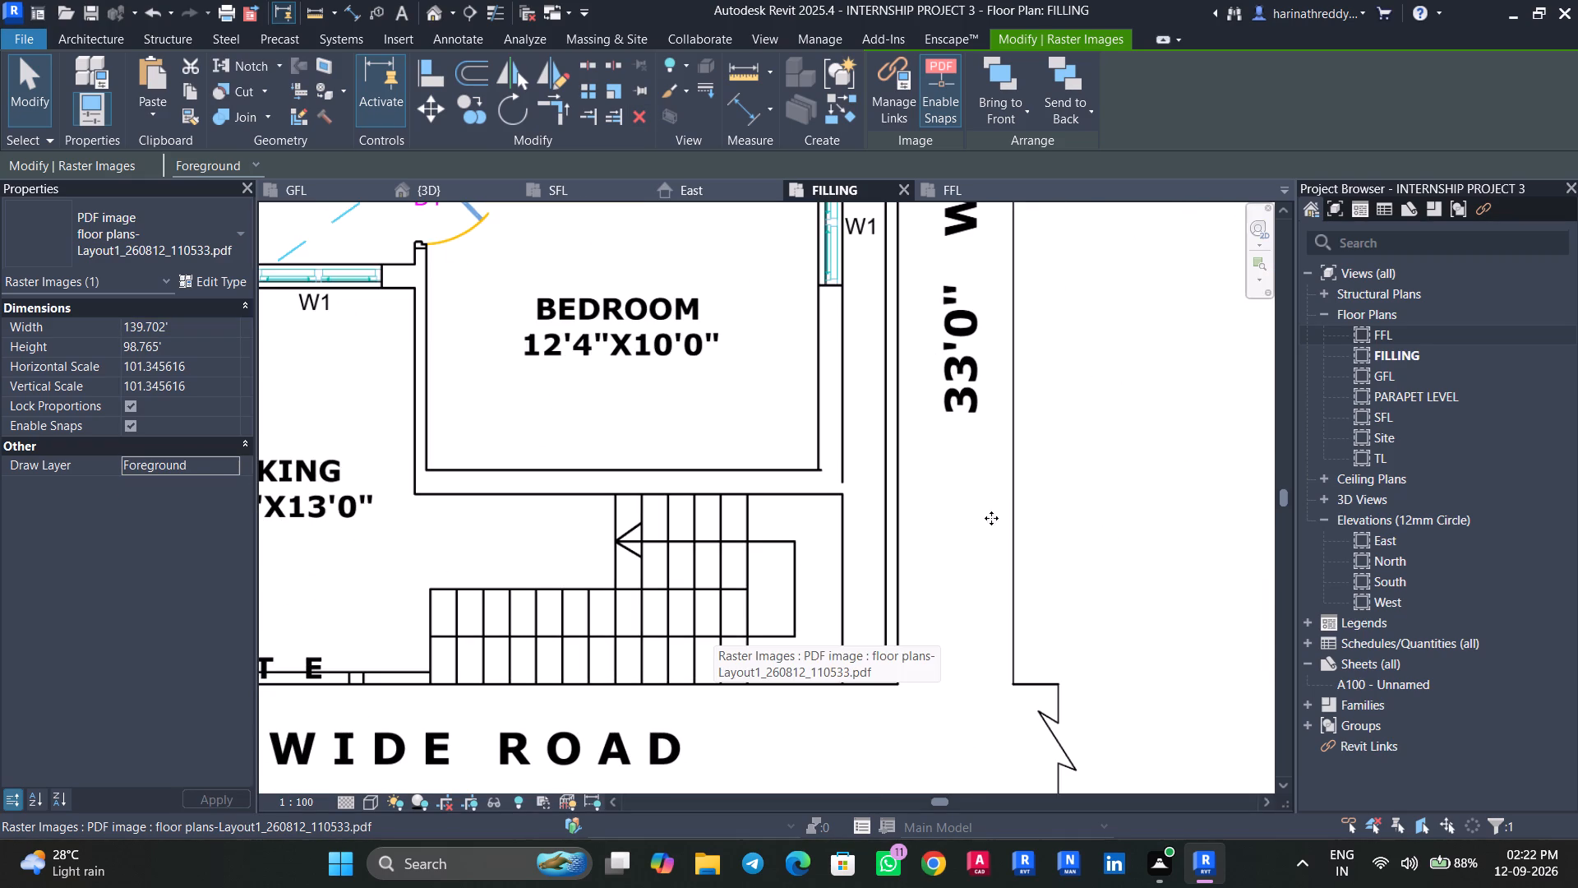
{"action": "left_click", "coordinate": [635, 89]}
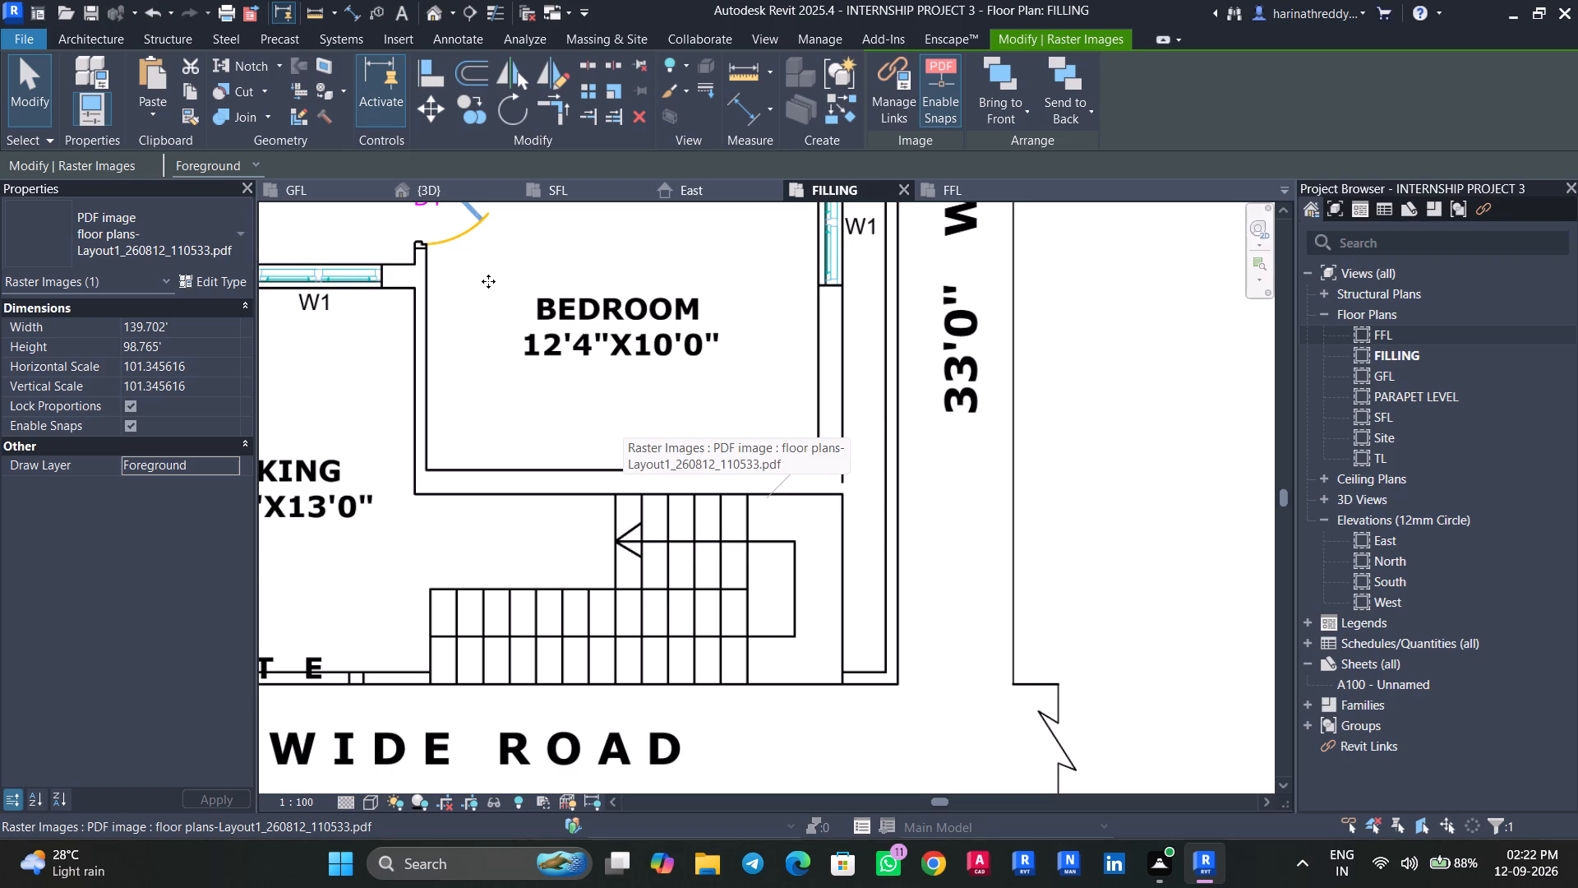
{"action": "left_click", "coordinate": [105, 41]}
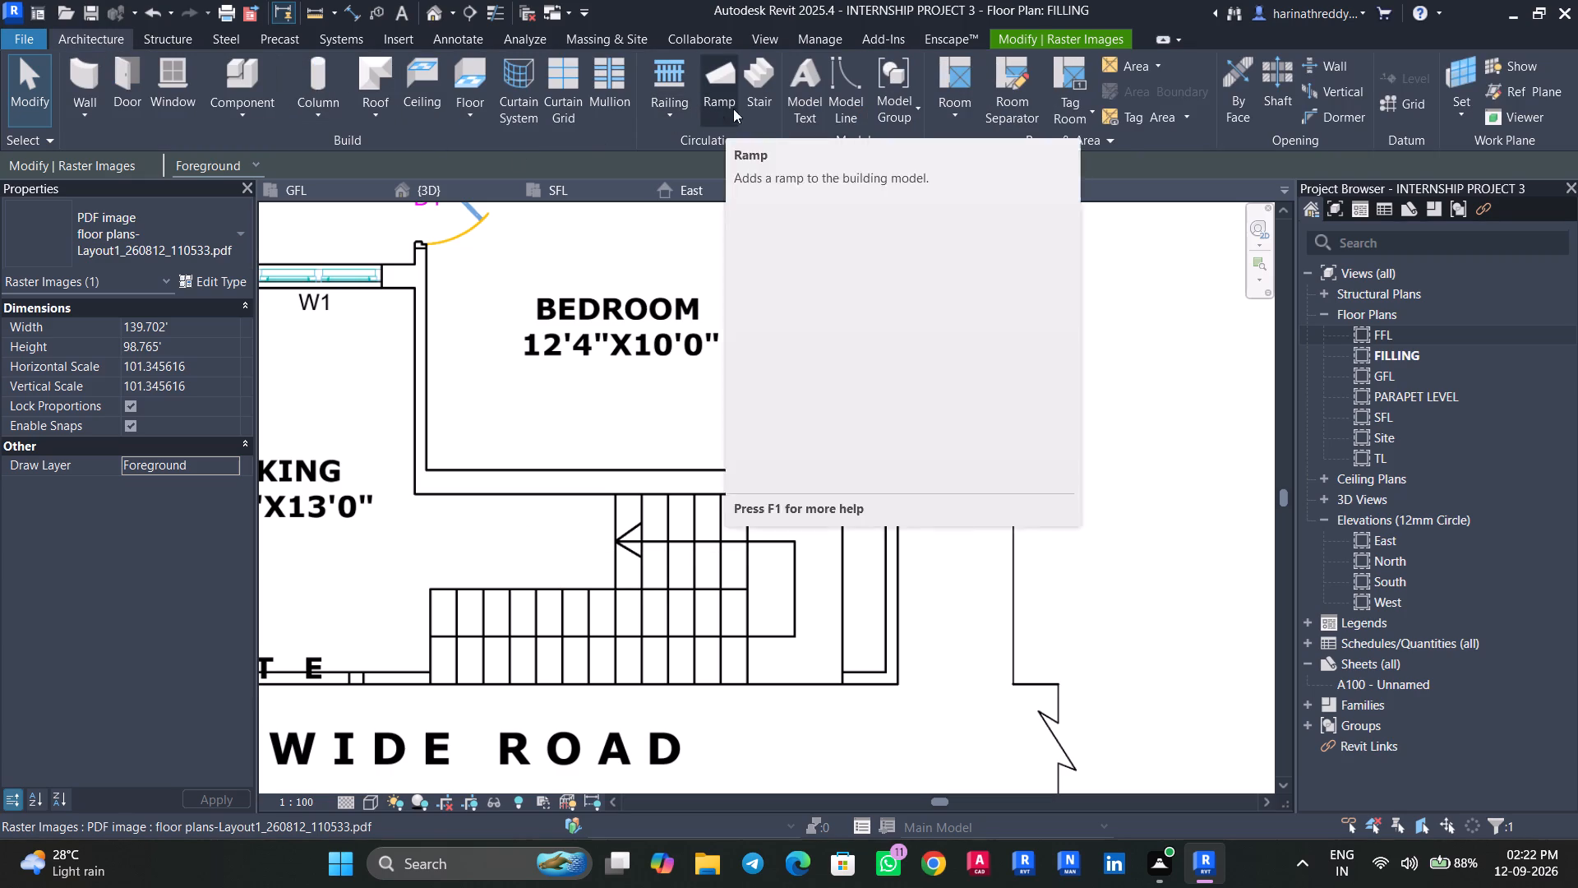
{"action": "left_click", "coordinate": [745, 104]}
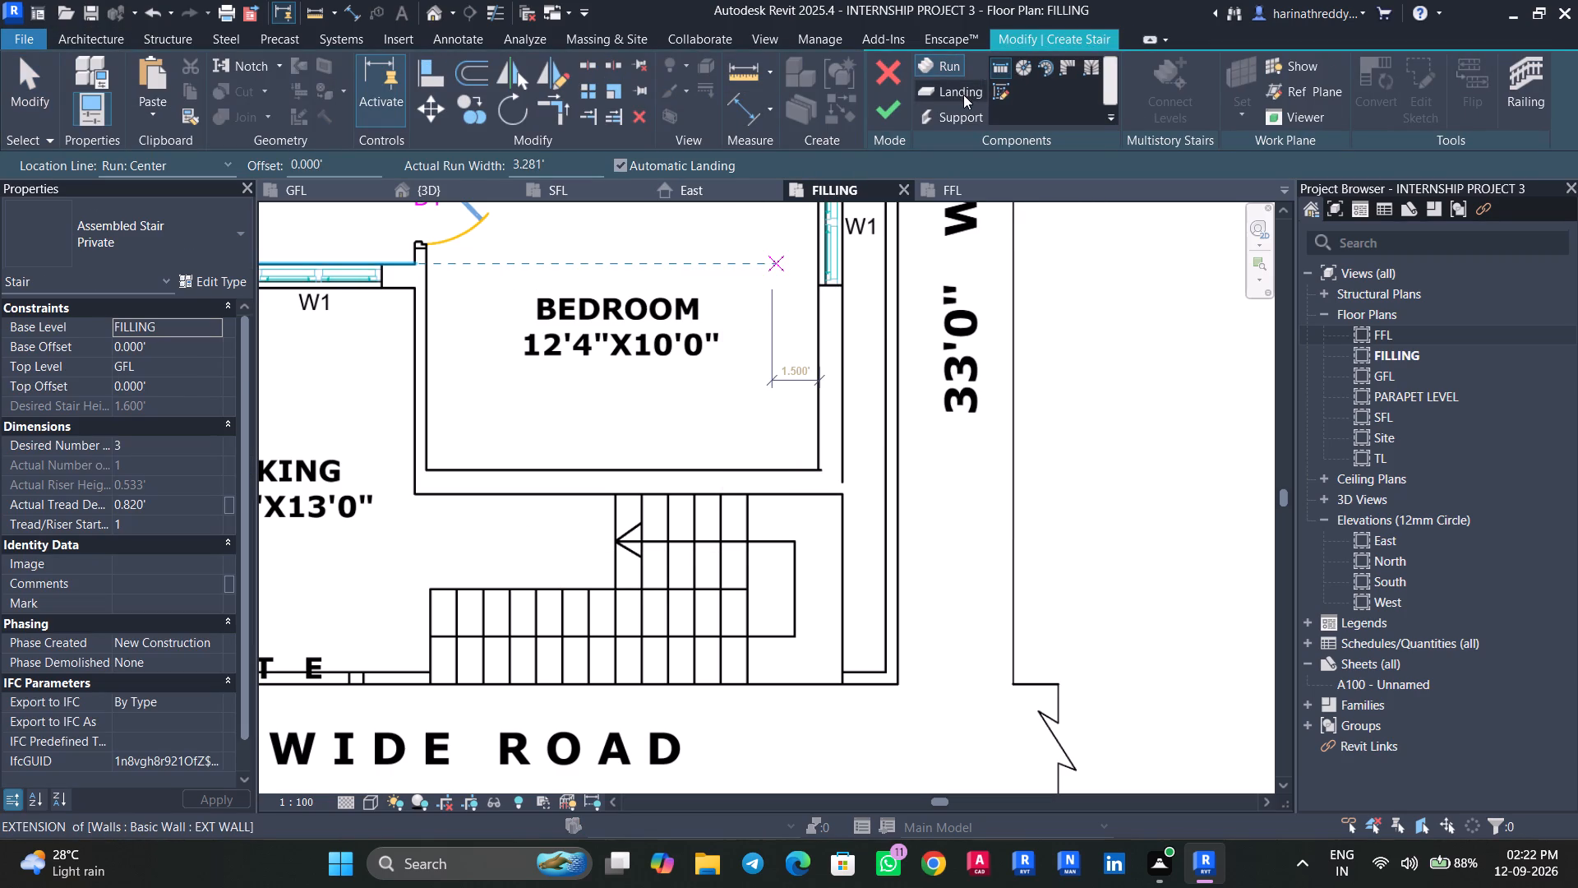
{"action": "left_click", "coordinate": [1009, 103]}
{"action": "left_click", "coordinate": [1003, 98]}
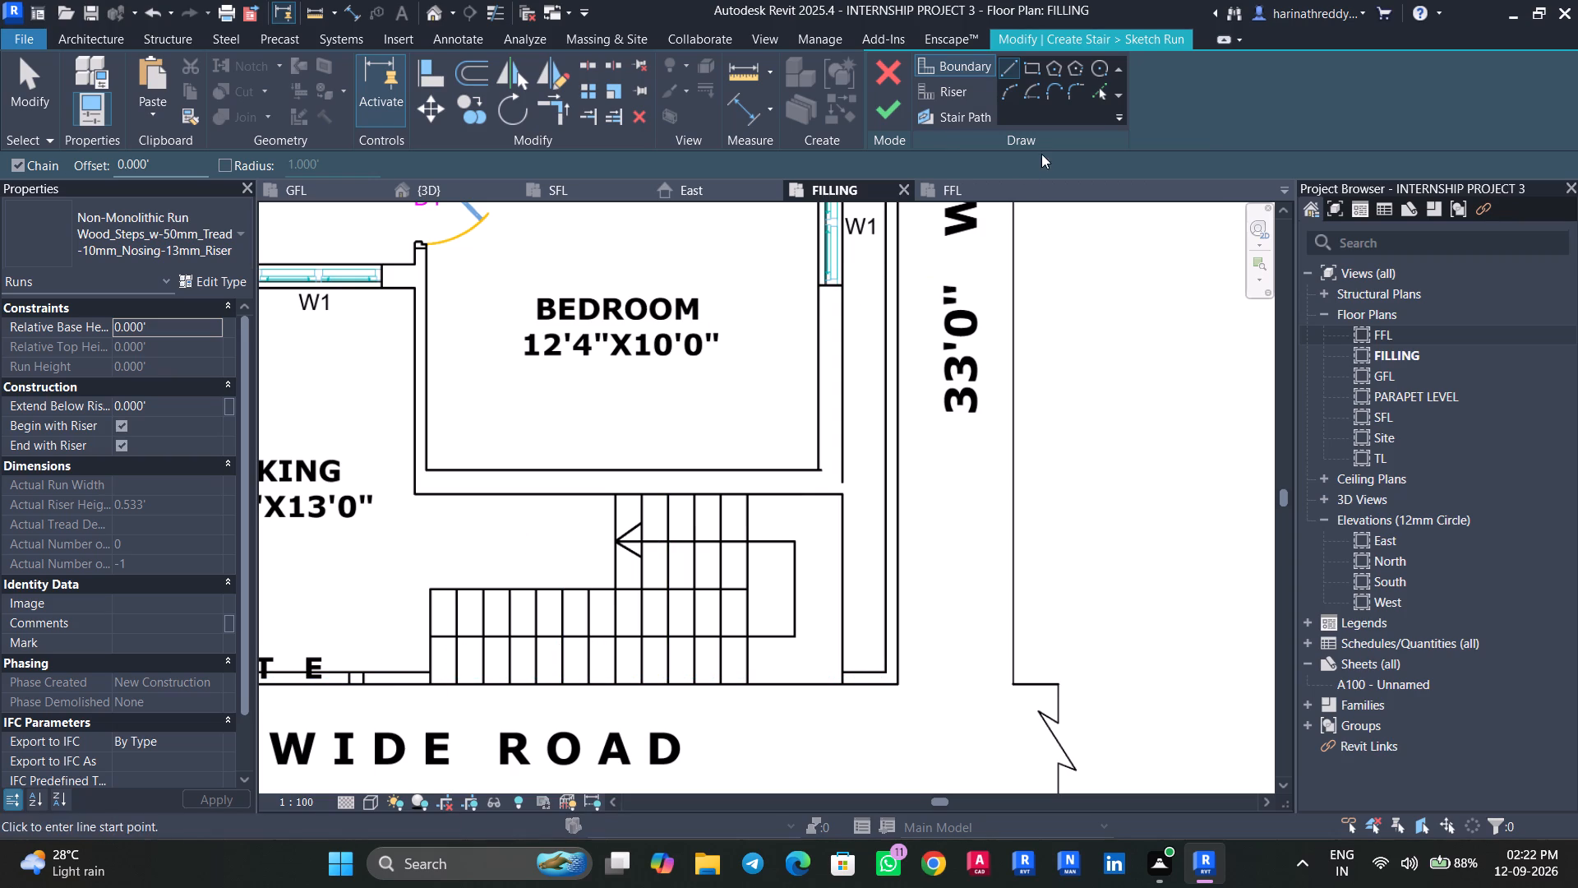
{"action": "left_click", "coordinate": [1028, 69]}
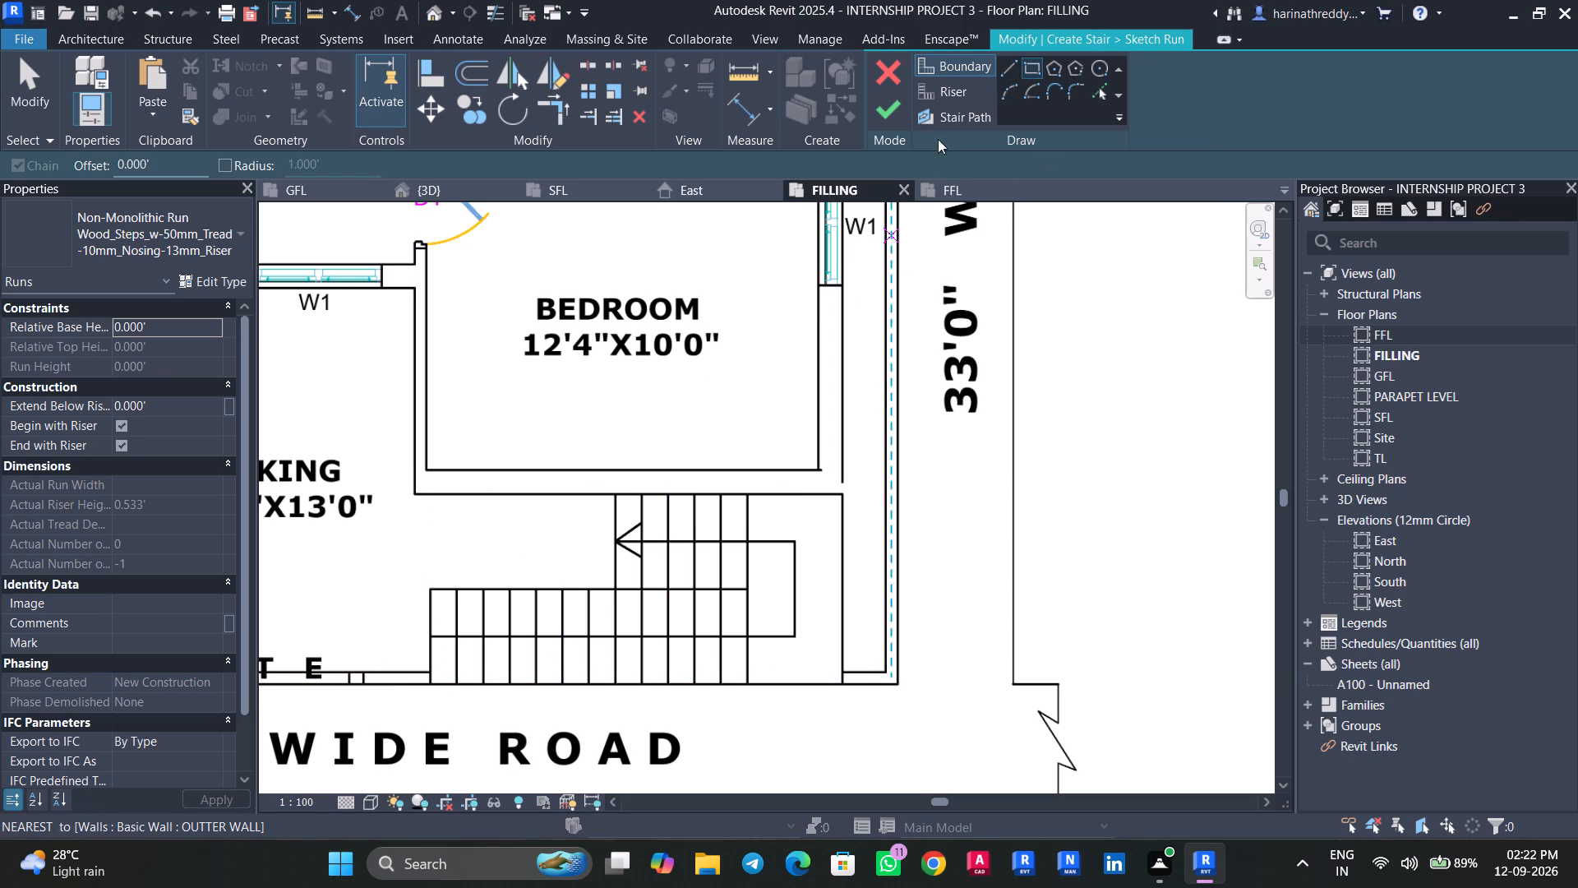
{"action": "left_click", "coordinate": [1011, 62]}
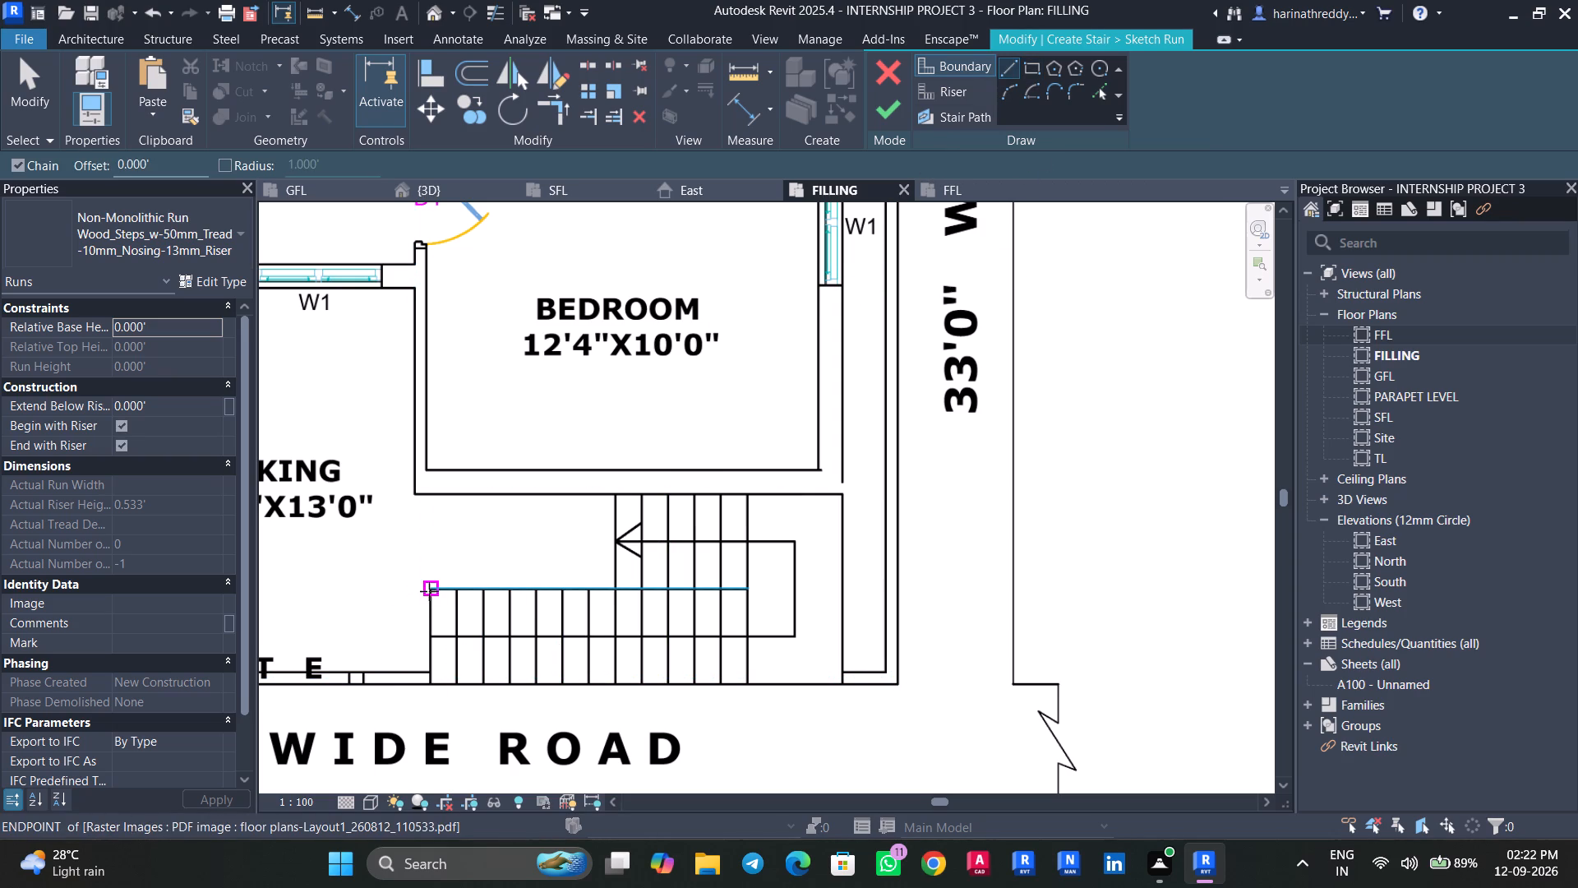
{"action": "left_click", "coordinate": [435, 671]}
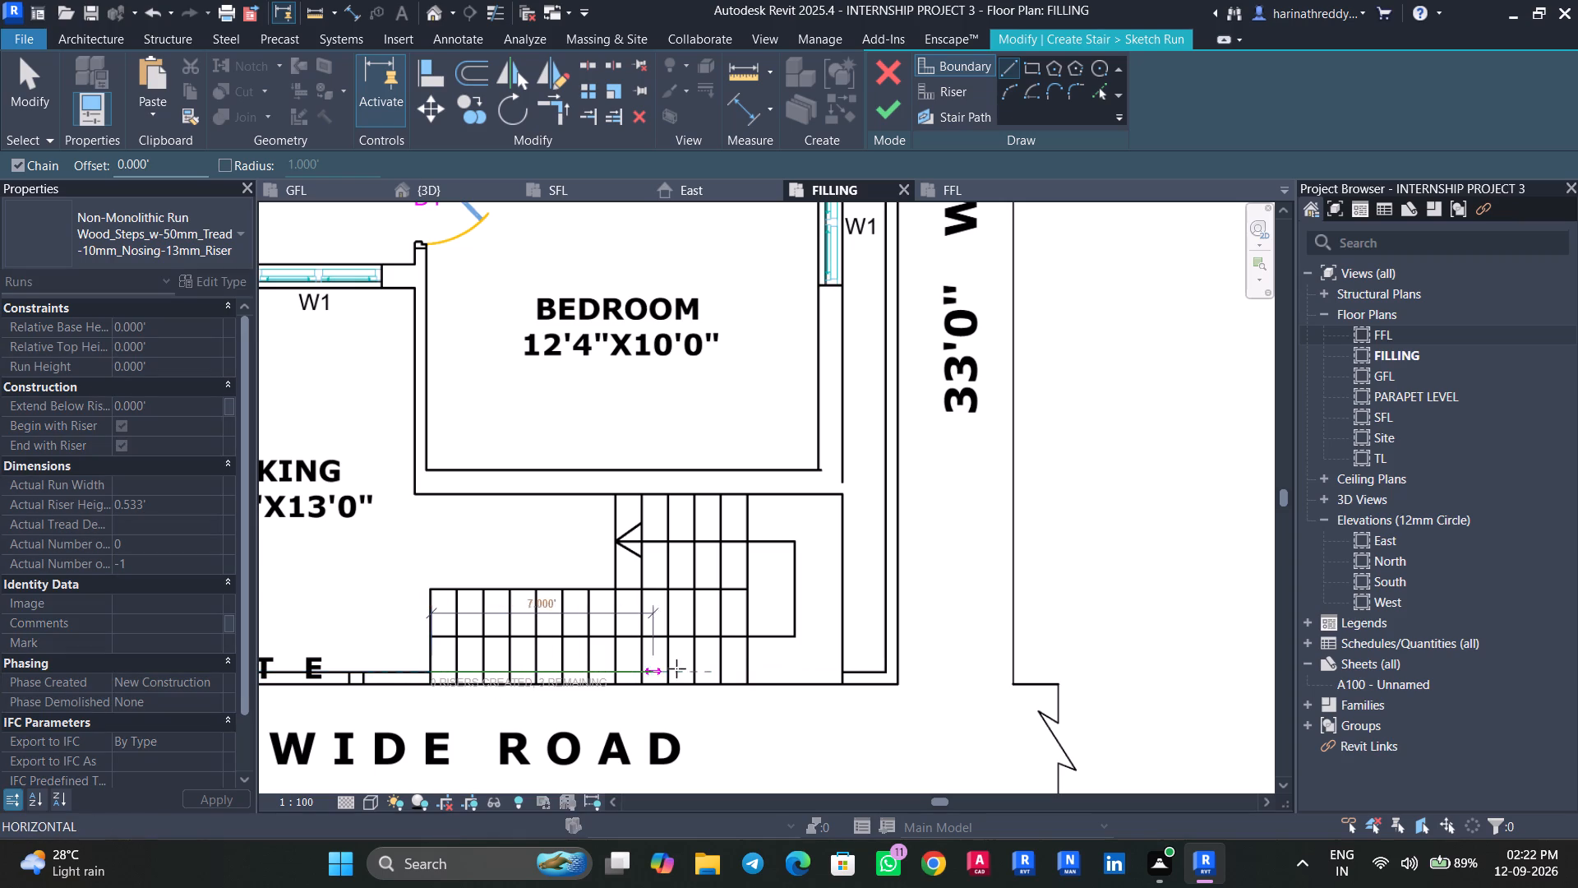
{"action": "left_click", "coordinate": [846, 666]}
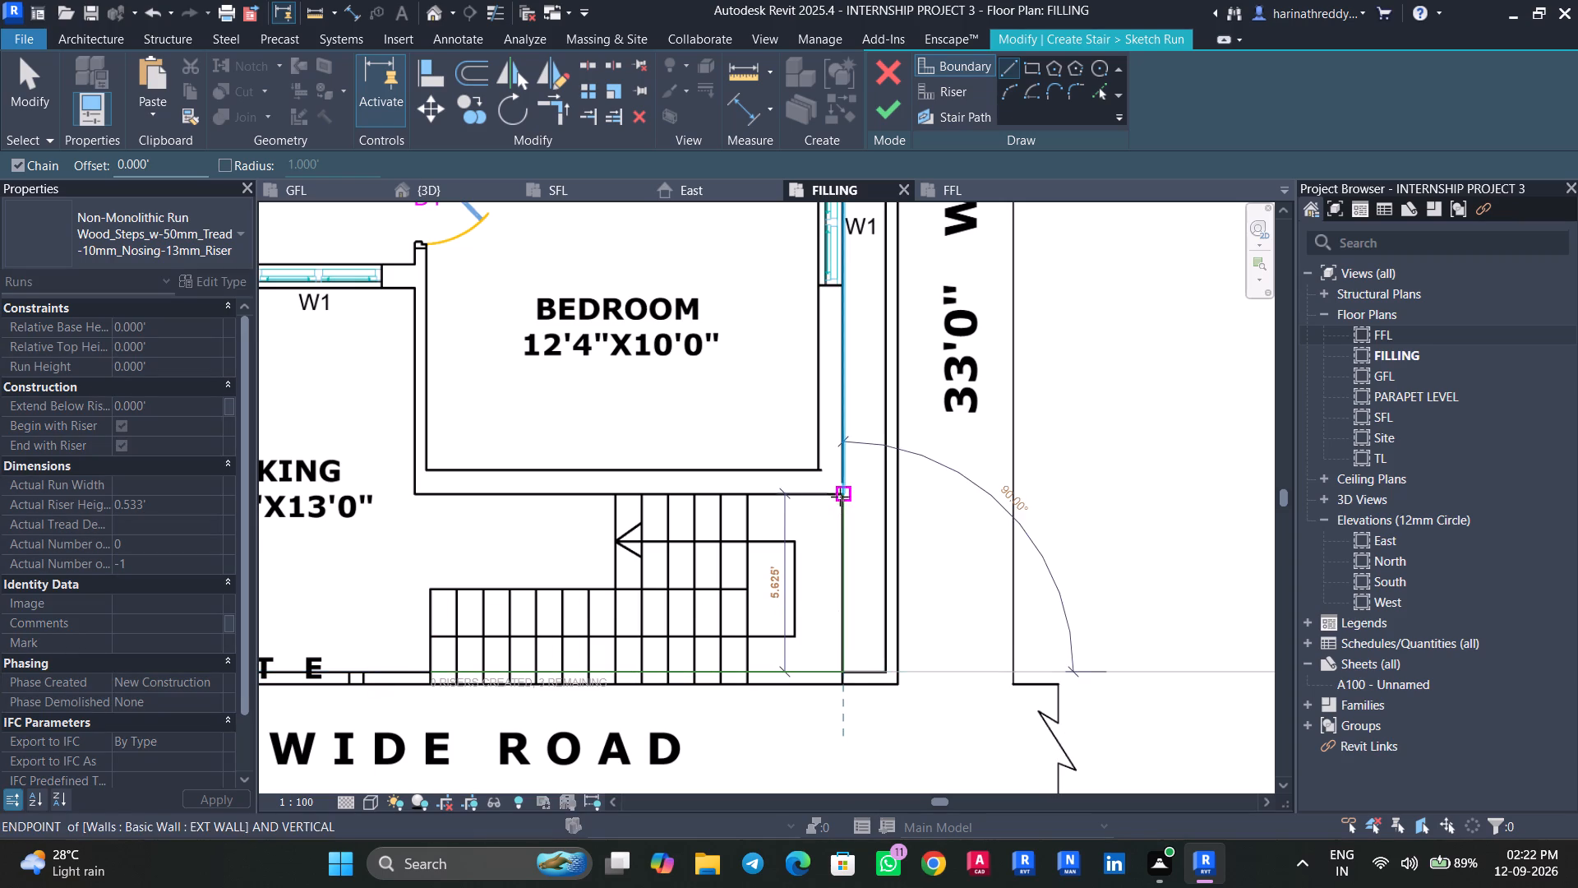
{"action": "left_click", "coordinate": [842, 495]}
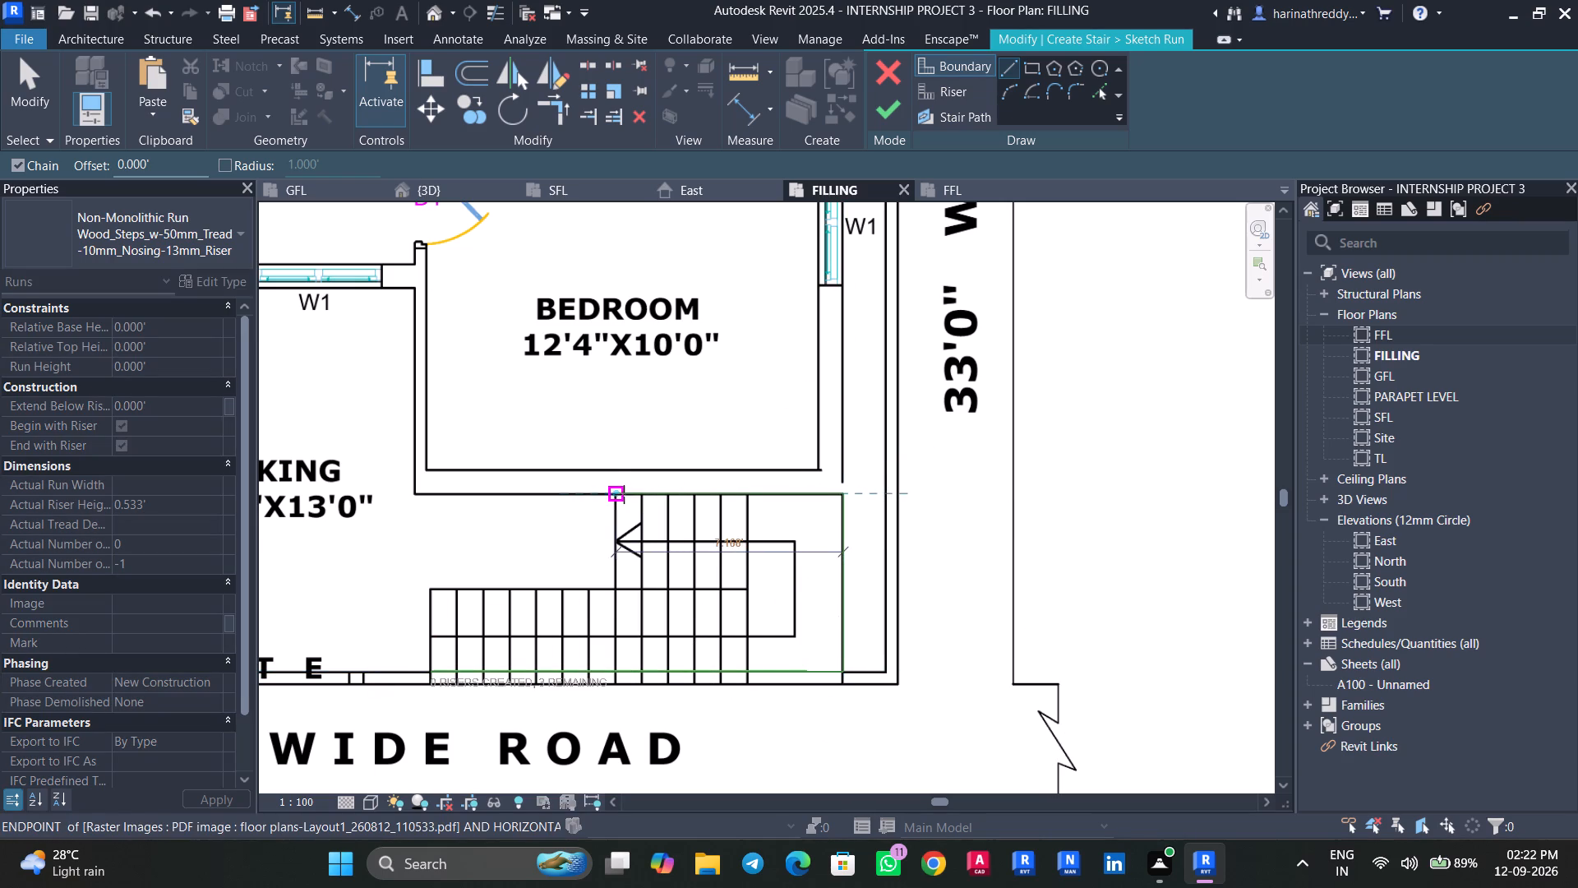
{"action": "left_click", "coordinate": [623, 493]}
{"action": "key", "text": "Escape"}
Draw the inner boundary about 10 ft along the lower flight's edge, with a short return and a parallel line along the upper flight.
{"action": "left_click", "coordinate": [427, 586]}
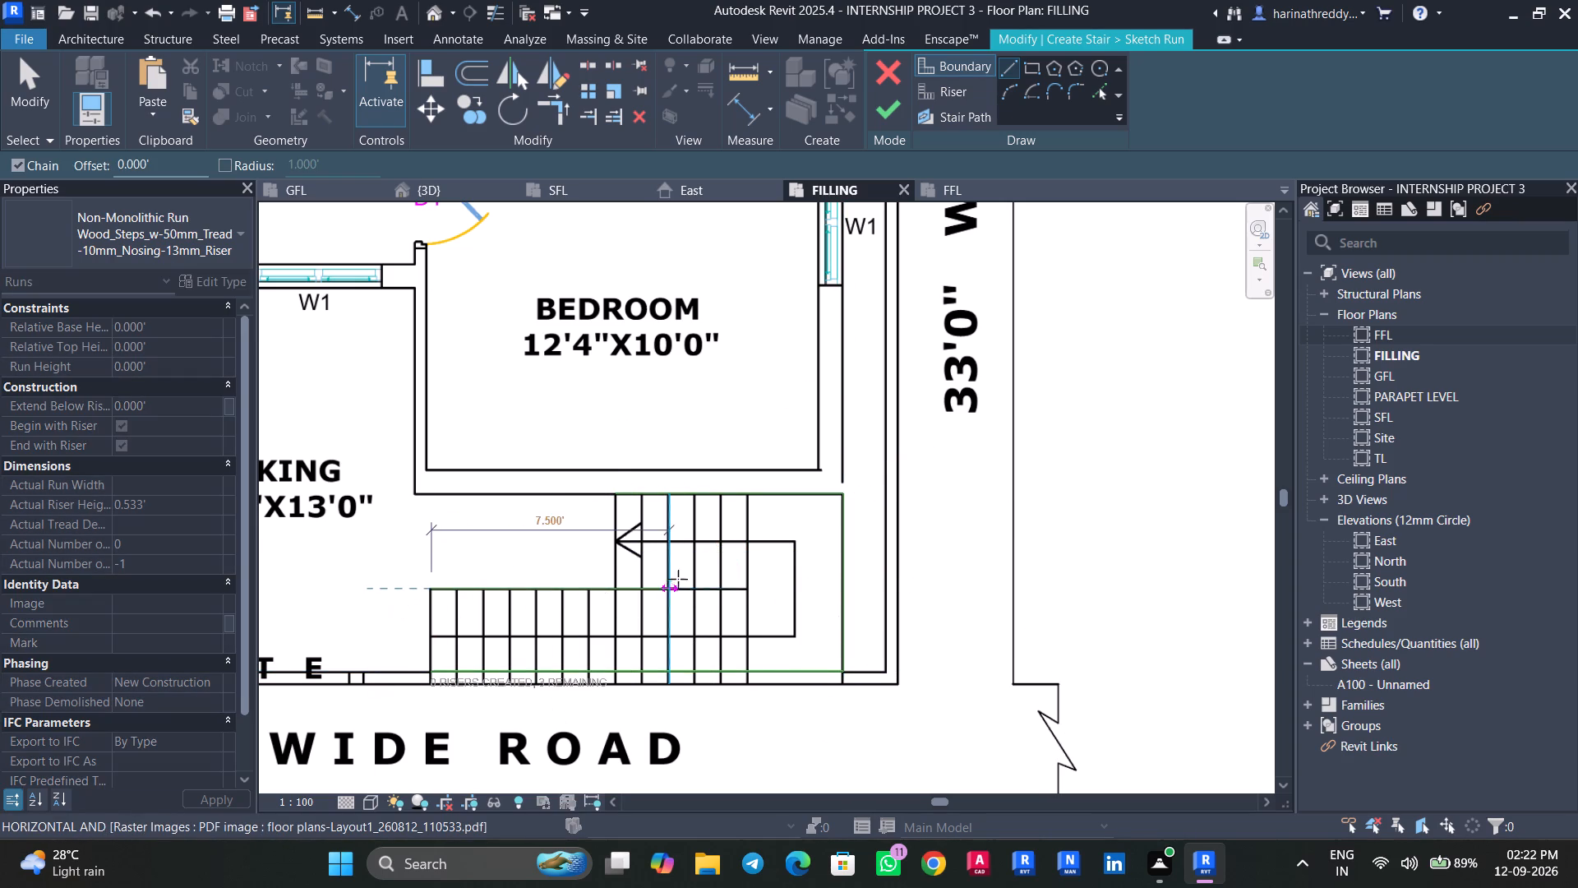
{"action": "left_click", "coordinate": [743, 589]}
{"action": "scroll", "coordinate": [743, 589], "scroll_direction": "up", "scroll_amount": 8}
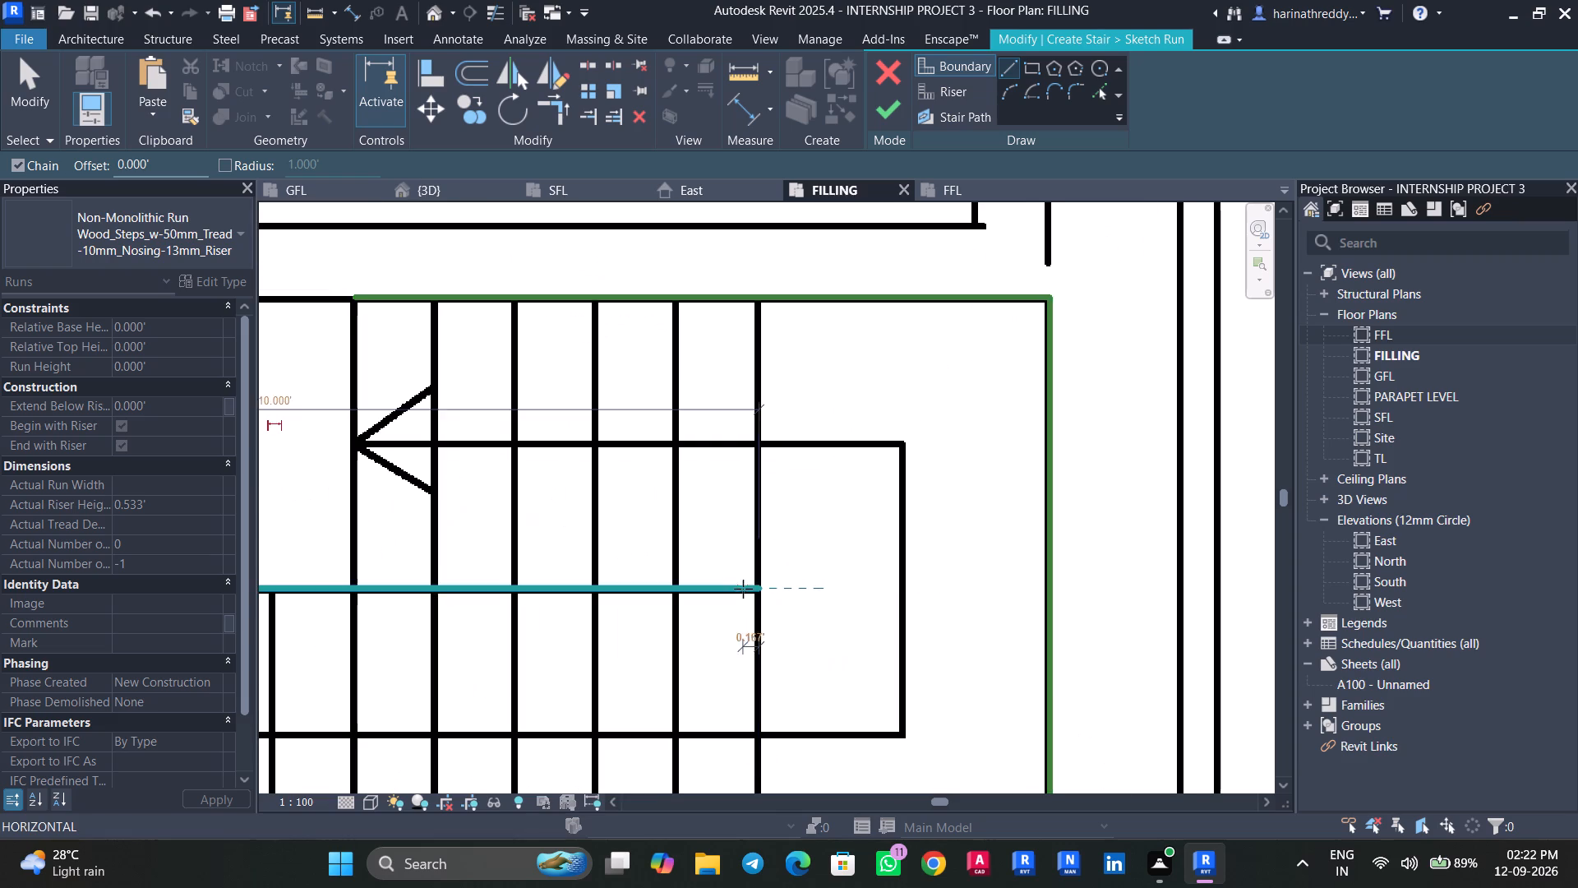
{"action": "key", "text": "Escape"}
{"action": "left_click", "coordinate": [757, 588]}
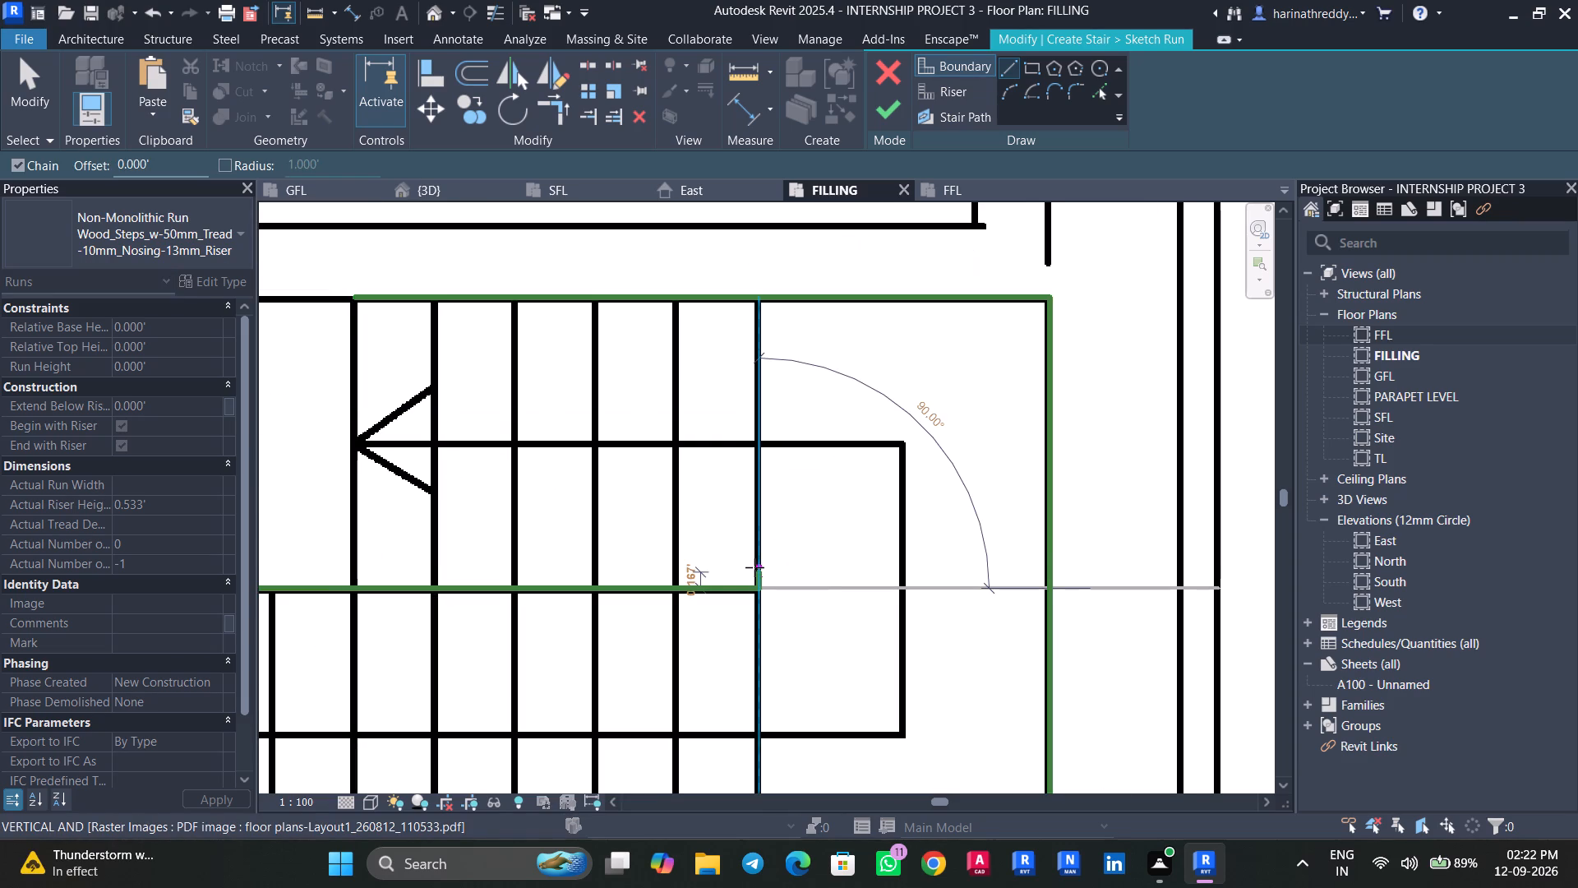
{"action": "left_click", "coordinate": [754, 567]}
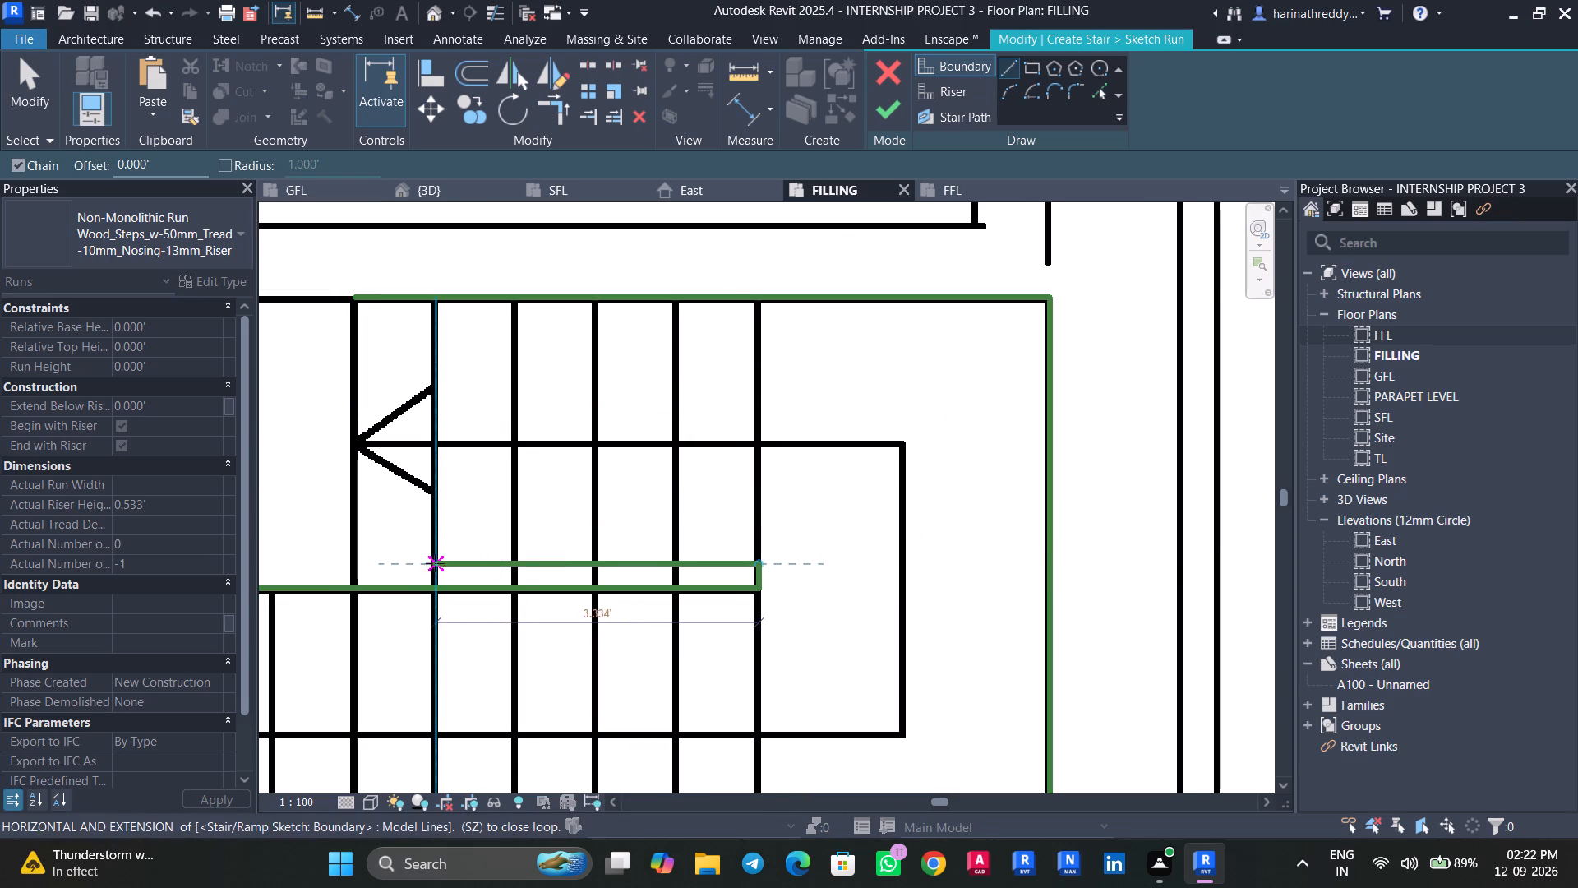
{"action": "left_click", "coordinate": [348, 567]}
{"action": "key", "text": "Escape"}
{"action": "key", "text": "Escape"}
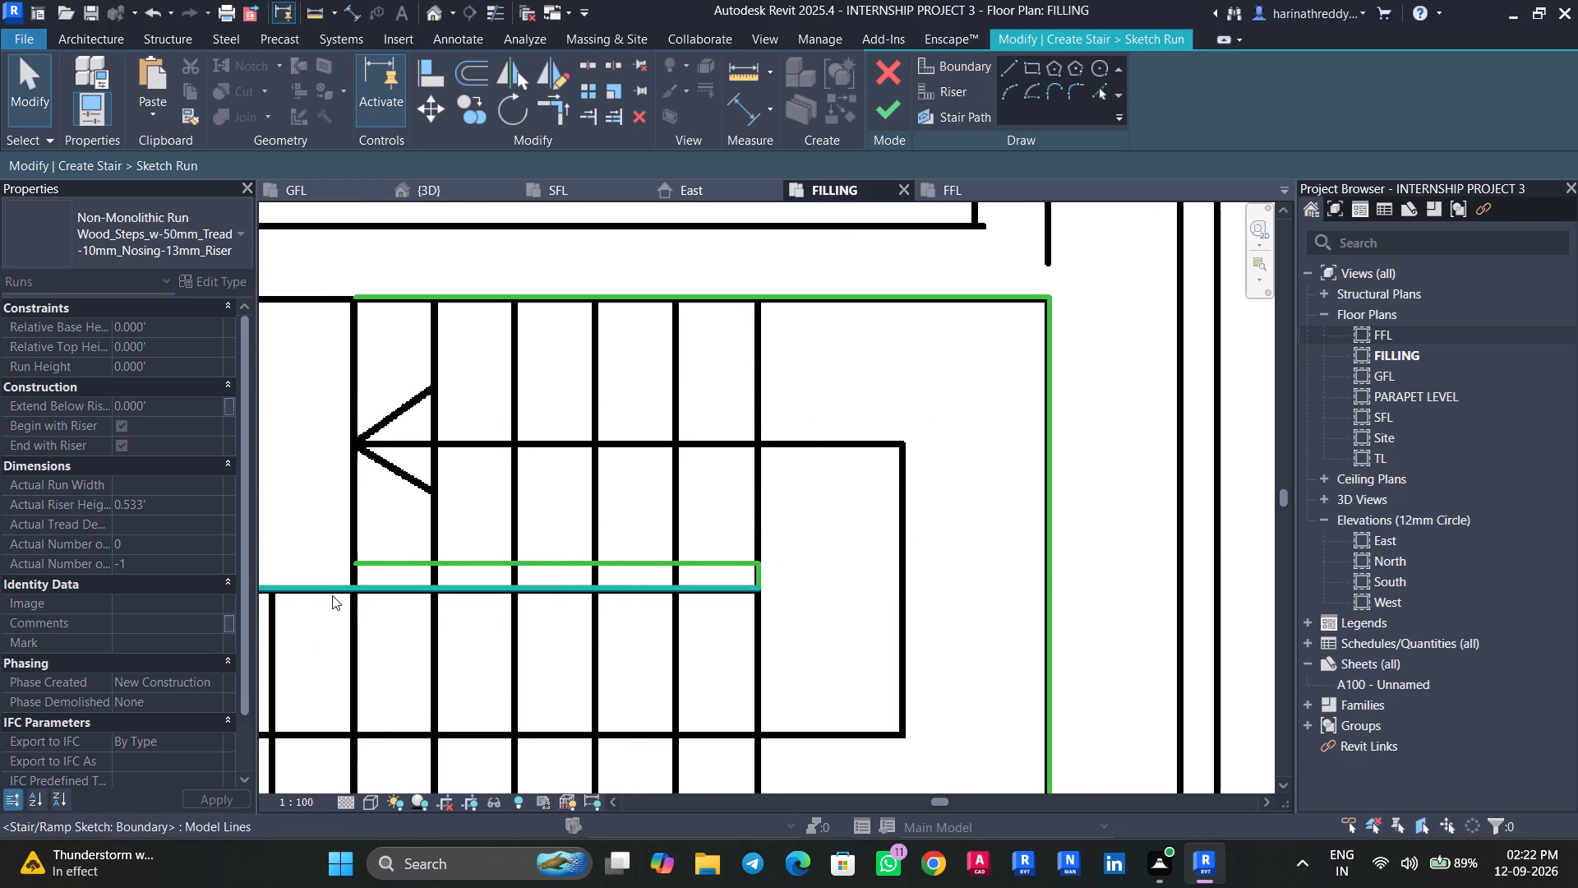
Draw the first two risers at the arrow end of the upper flight, between its two boundary lines.
{"action": "scroll", "coordinate": [337, 597], "scroll_direction": "down", "scroll_amount": 1}
{"action": "scroll", "coordinate": [339, 599], "scroll_direction": "up", "scroll_amount": 1}
{"action": "scroll", "coordinate": [339, 599], "scroll_direction": "down", "scroll_amount": 7}
{"action": "scroll", "coordinate": [349, 593], "scroll_direction": "up", "scroll_amount": 1}
{"action": "scroll", "coordinate": [349, 593], "scroll_direction": "down", "scroll_amount": 1}
{"action": "middle_click_drag", "start_coordinate": [381, 625], "coordinate": [707, 627]}
{"action": "scroll", "coordinate": [710, 627], "scroll_direction": "down", "scroll_amount": 1}
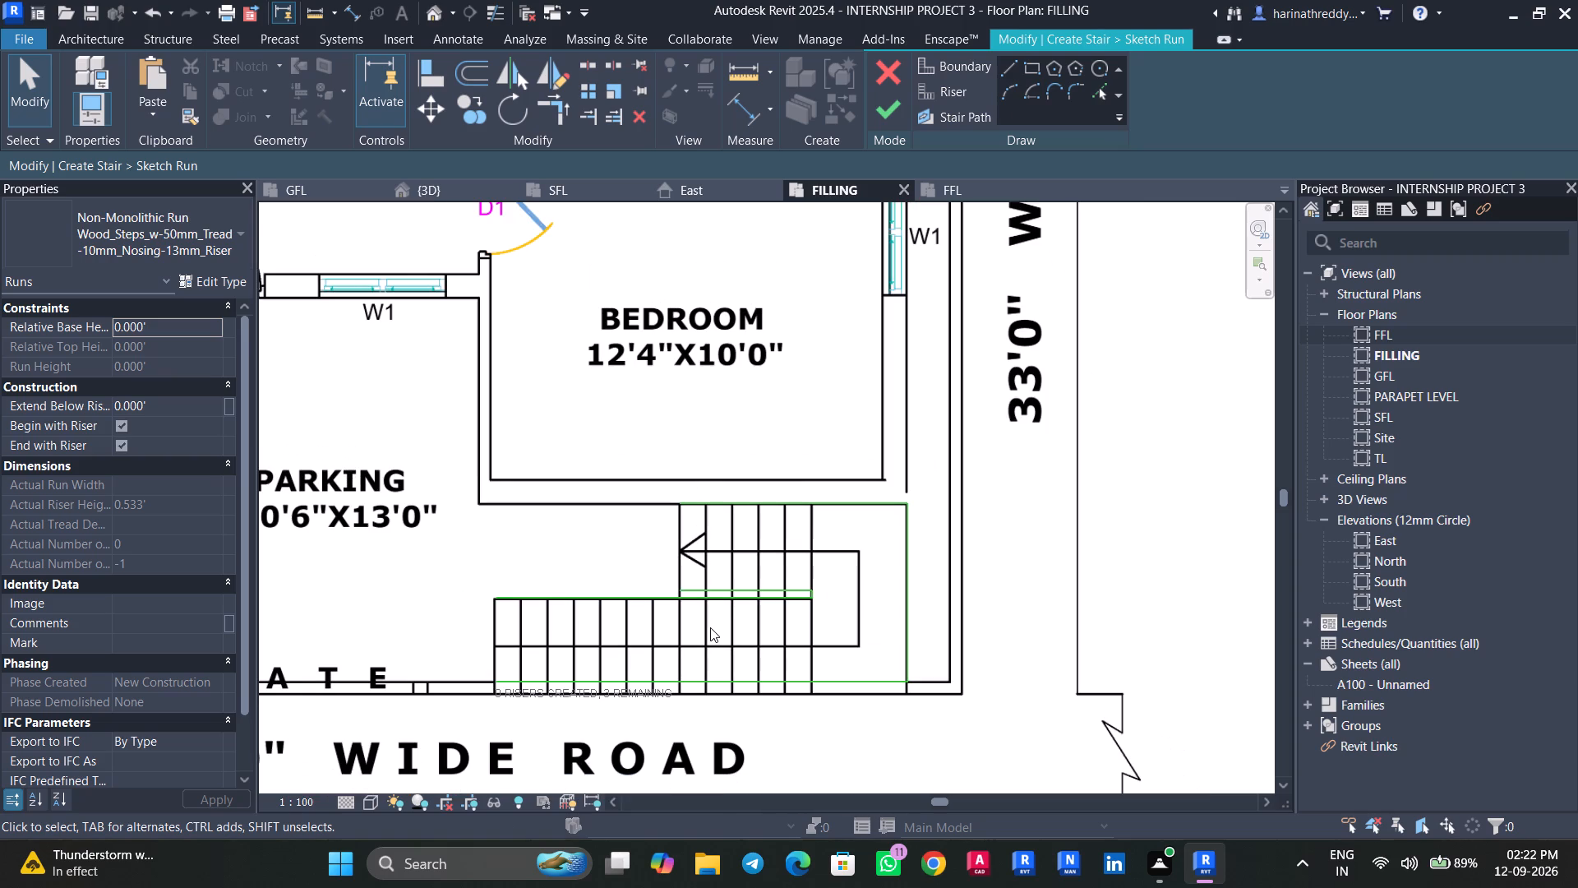
{"action": "scroll", "coordinate": [685, 610], "scroll_direction": "up", "scroll_amount": 4}
{"action": "left_click", "coordinate": [940, 98]}
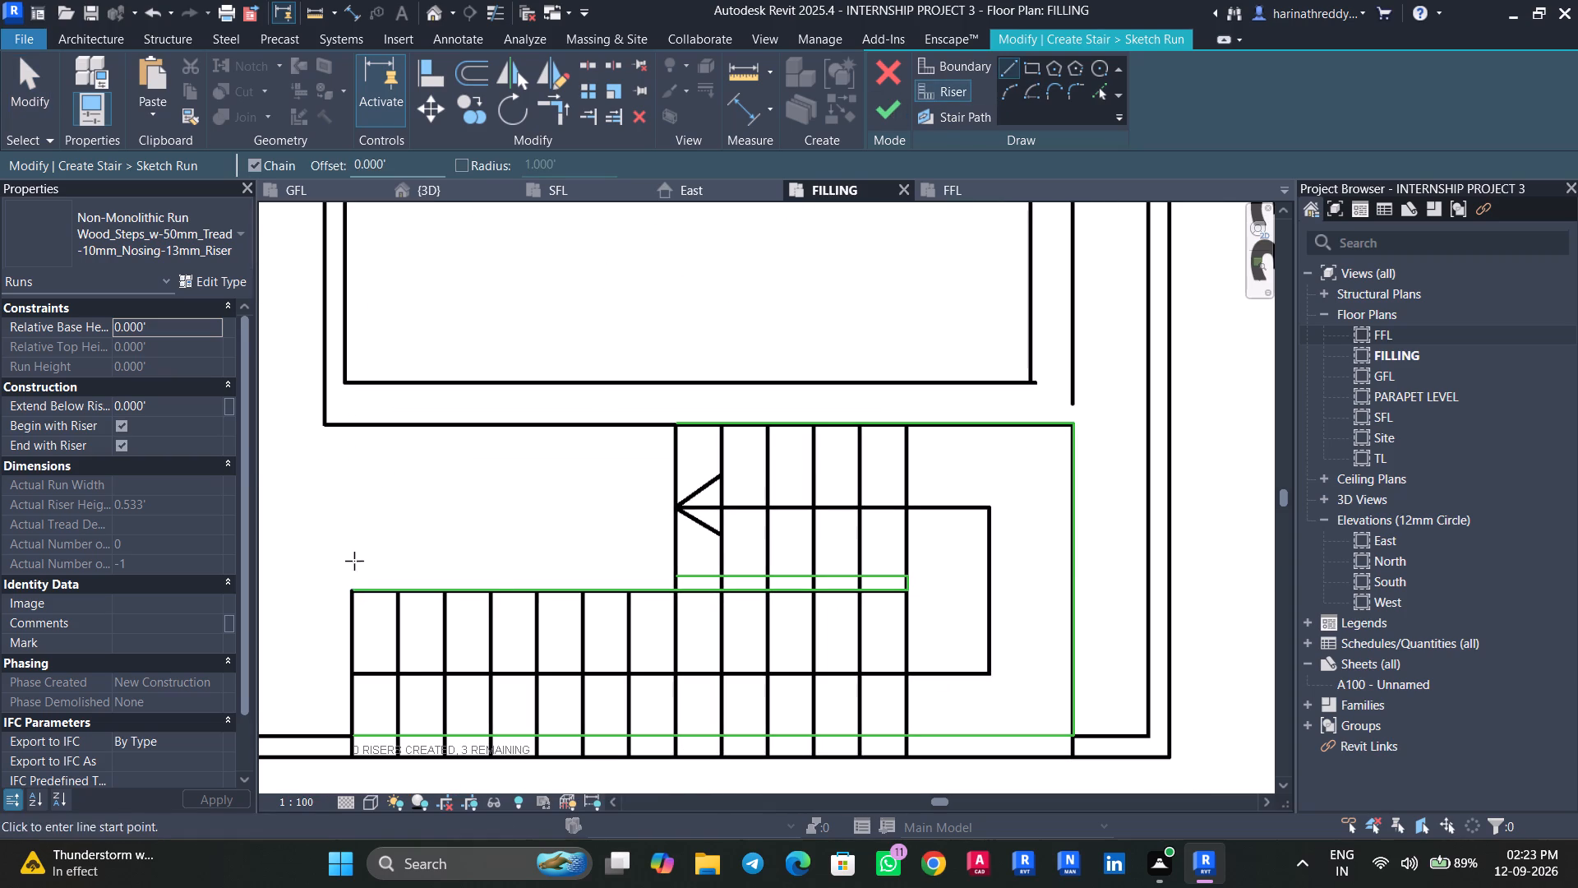
{"action": "left_click", "coordinate": [676, 426]}
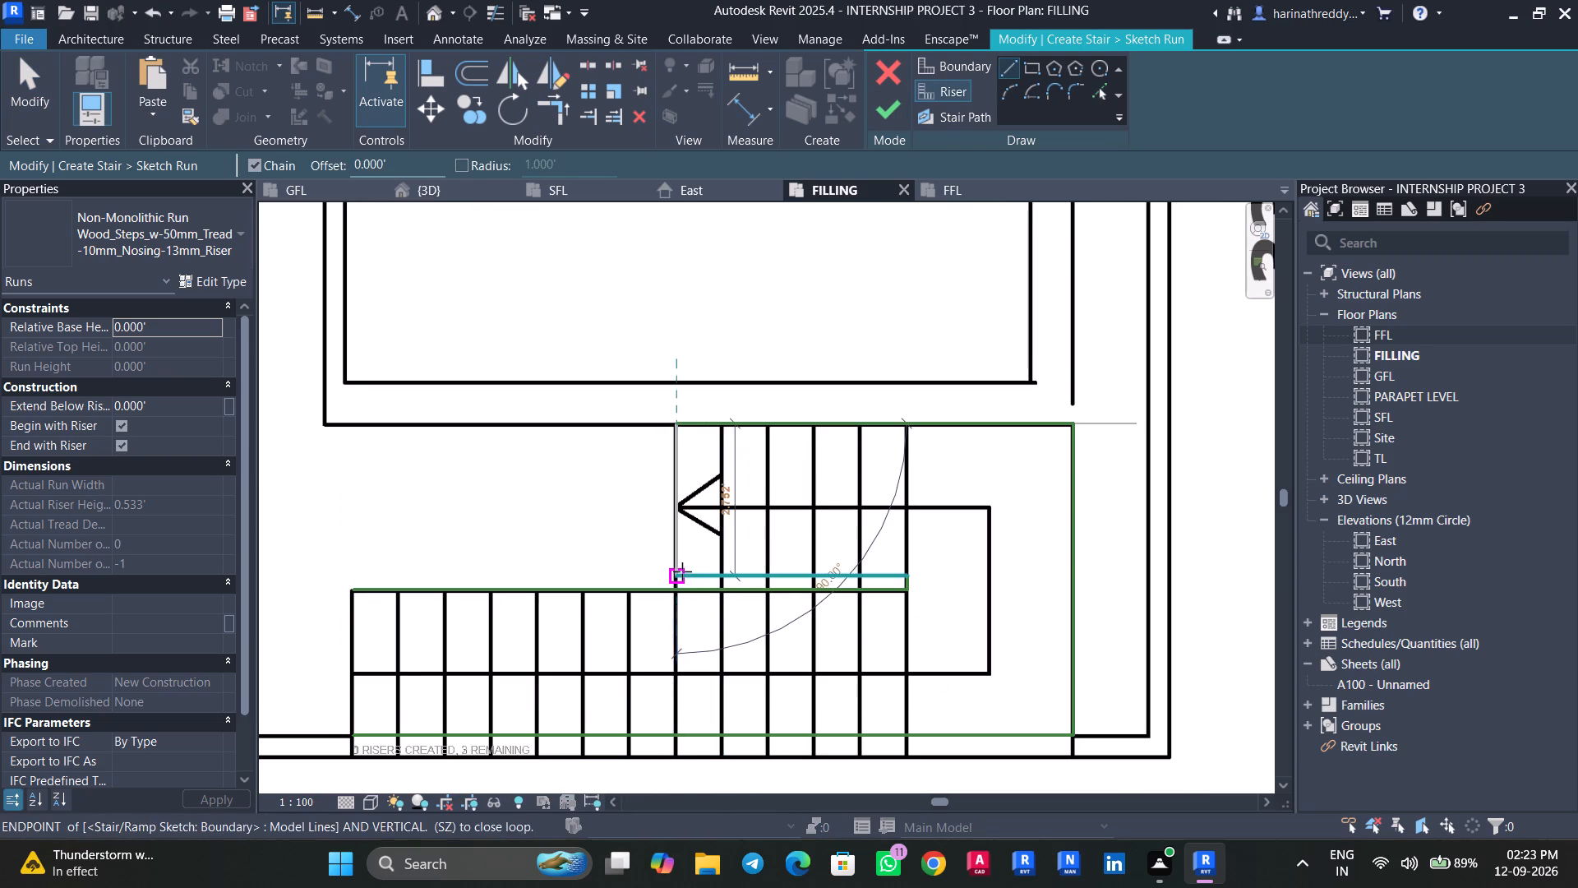
{"action": "left_click", "coordinate": [682, 571]}
{"action": "key", "text": "Escape"}
{"action": "left_click", "coordinate": [727, 423]}
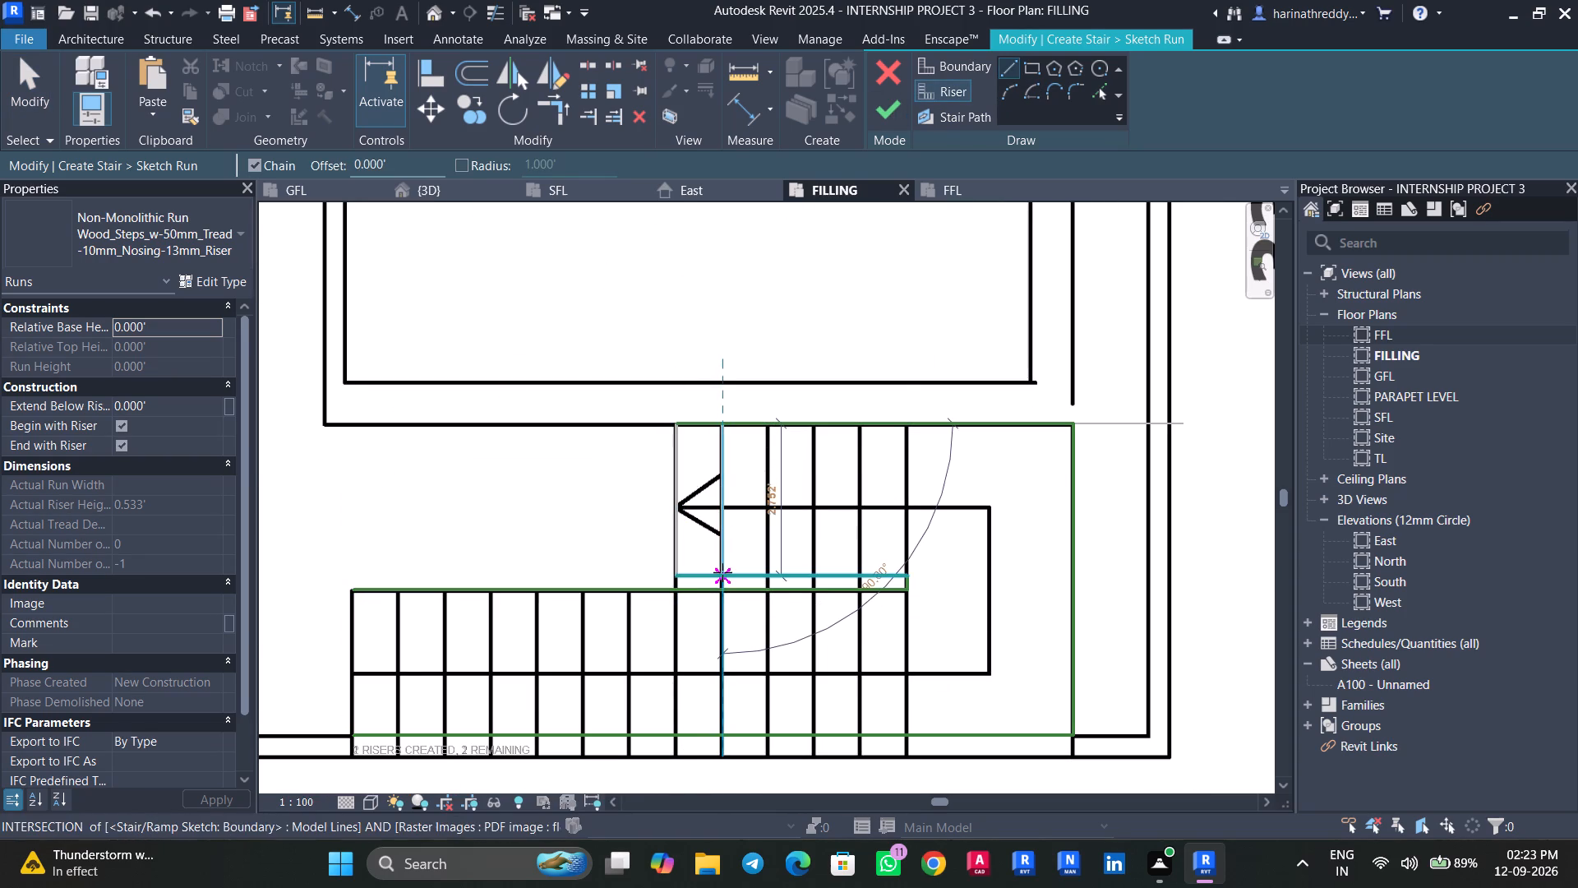
{"action": "left_click", "coordinate": [722, 572]}
{"action": "key", "text": "Escape"}
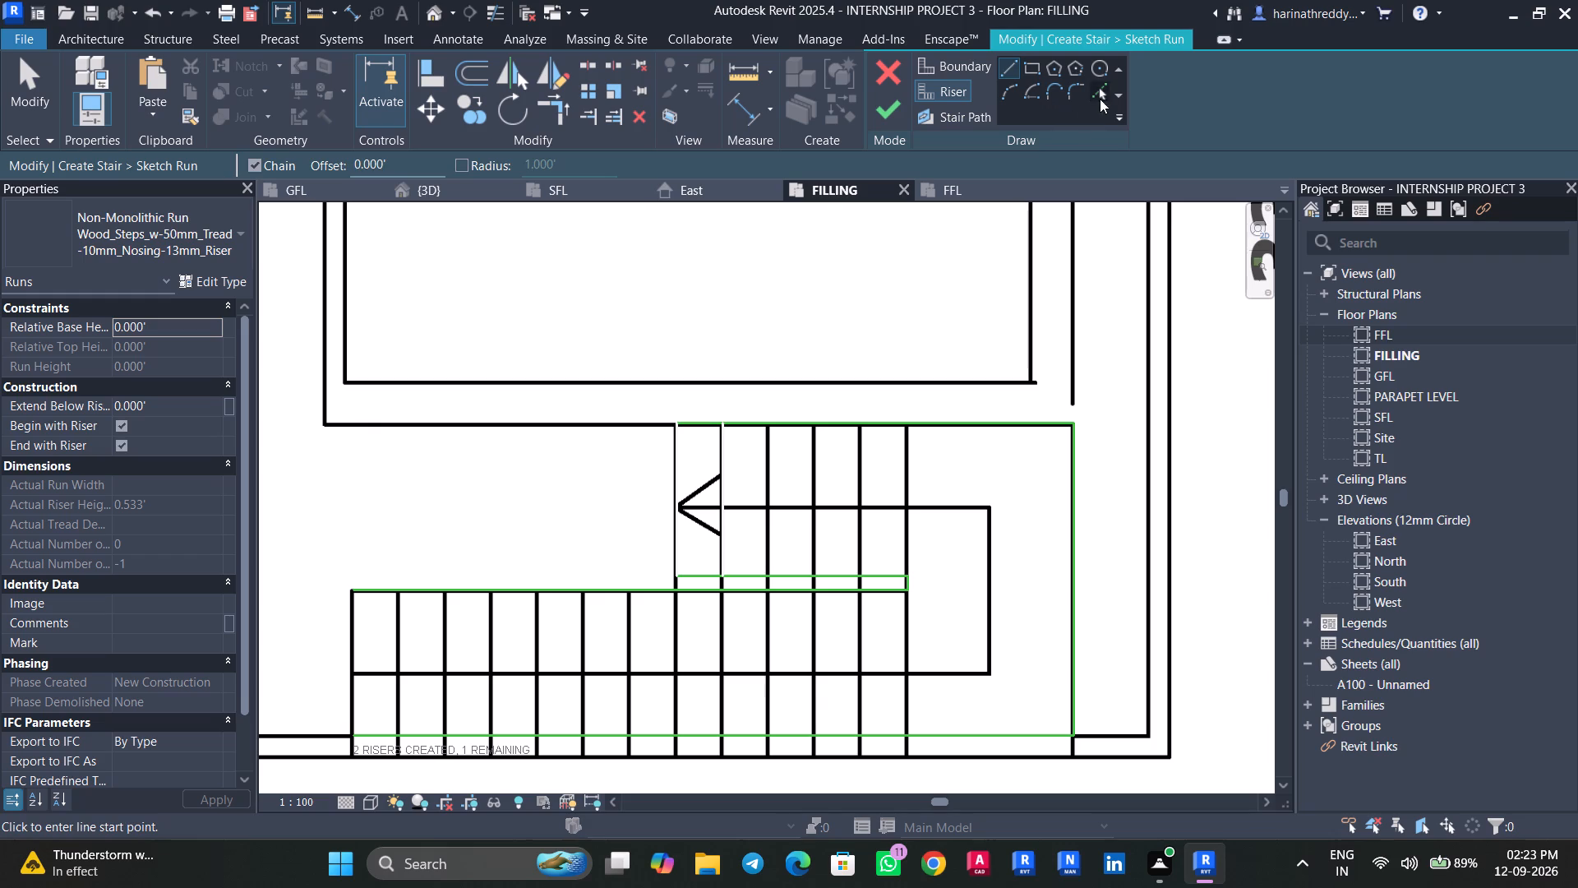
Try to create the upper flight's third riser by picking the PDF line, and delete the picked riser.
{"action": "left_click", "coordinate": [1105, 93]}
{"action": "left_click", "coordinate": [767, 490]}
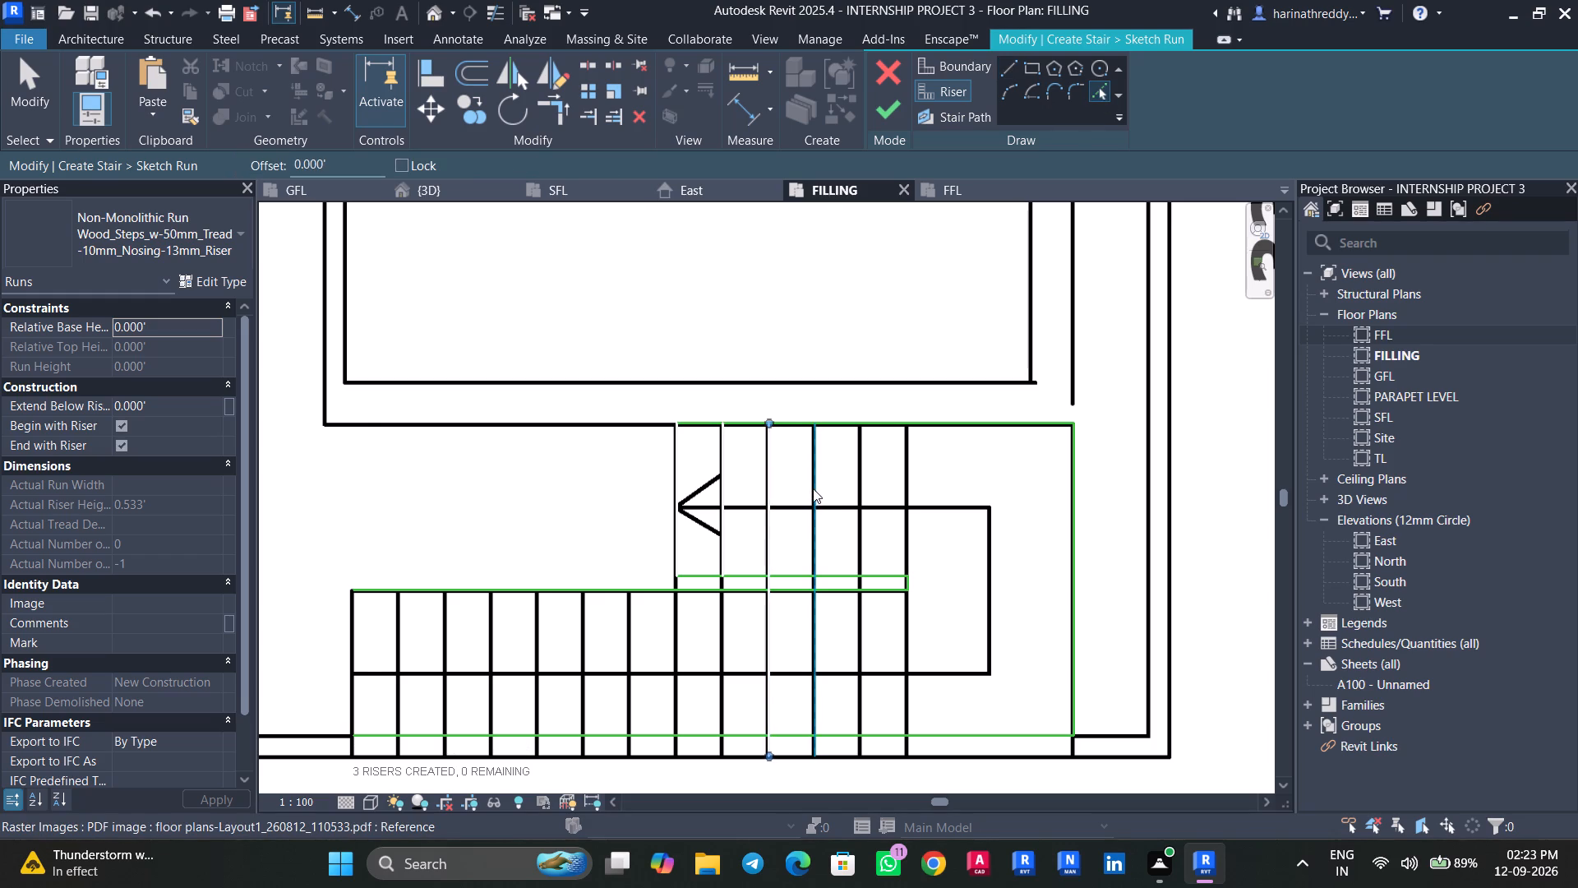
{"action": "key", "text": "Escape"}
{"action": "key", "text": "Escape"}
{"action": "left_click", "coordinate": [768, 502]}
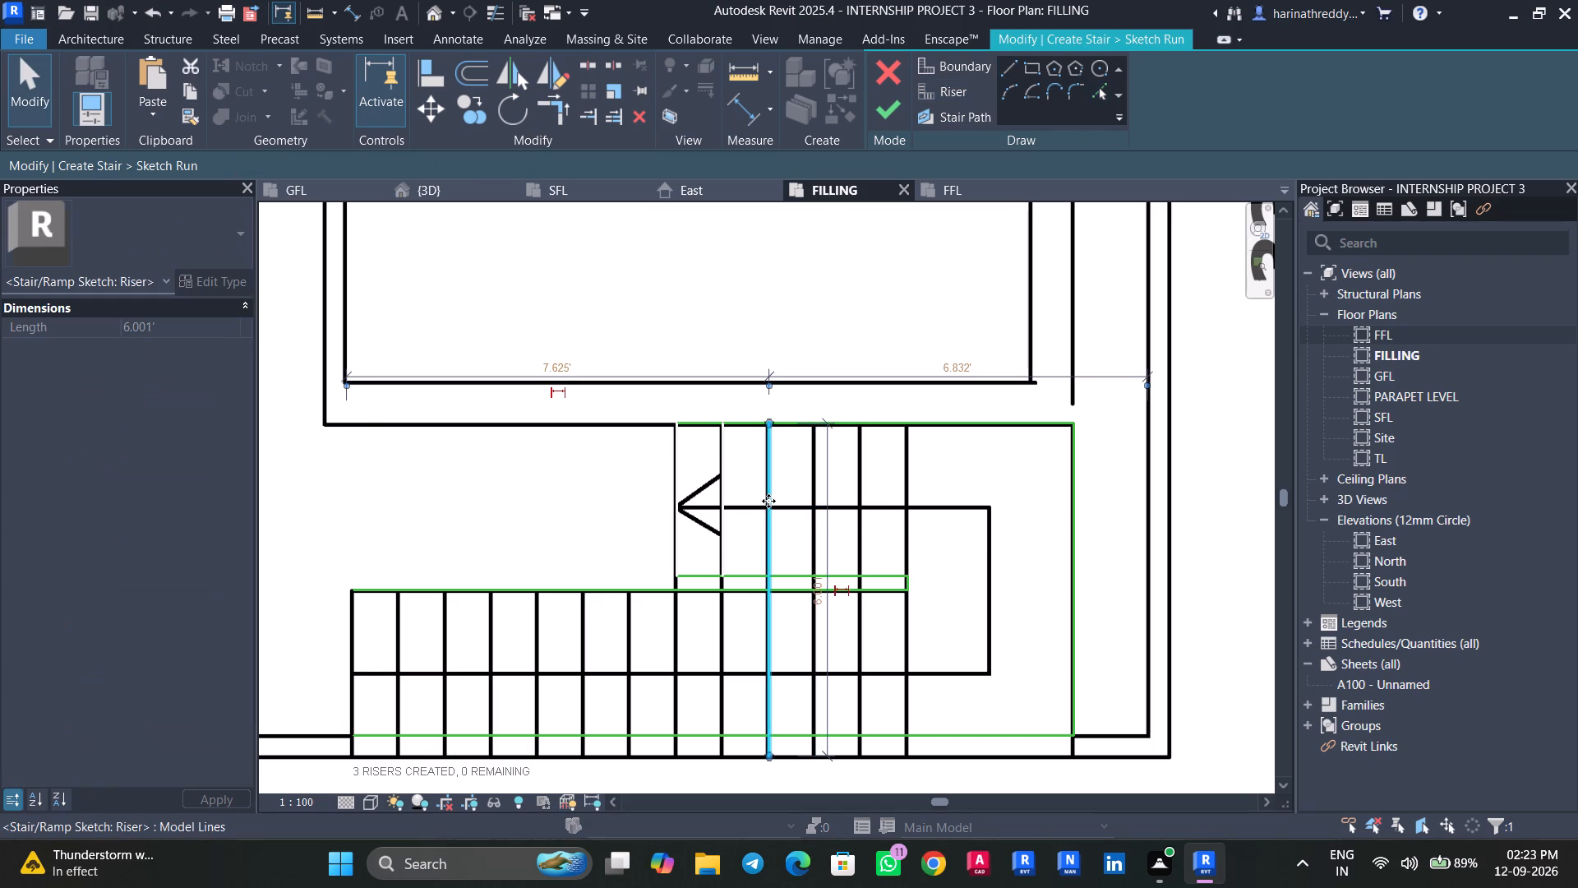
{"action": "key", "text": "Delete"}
Draw the upper flight's remaining four risers over the PDF tread lines, between the inner and outer boundaries up to the landing.
{"action": "left_click", "coordinate": [974, 89]}
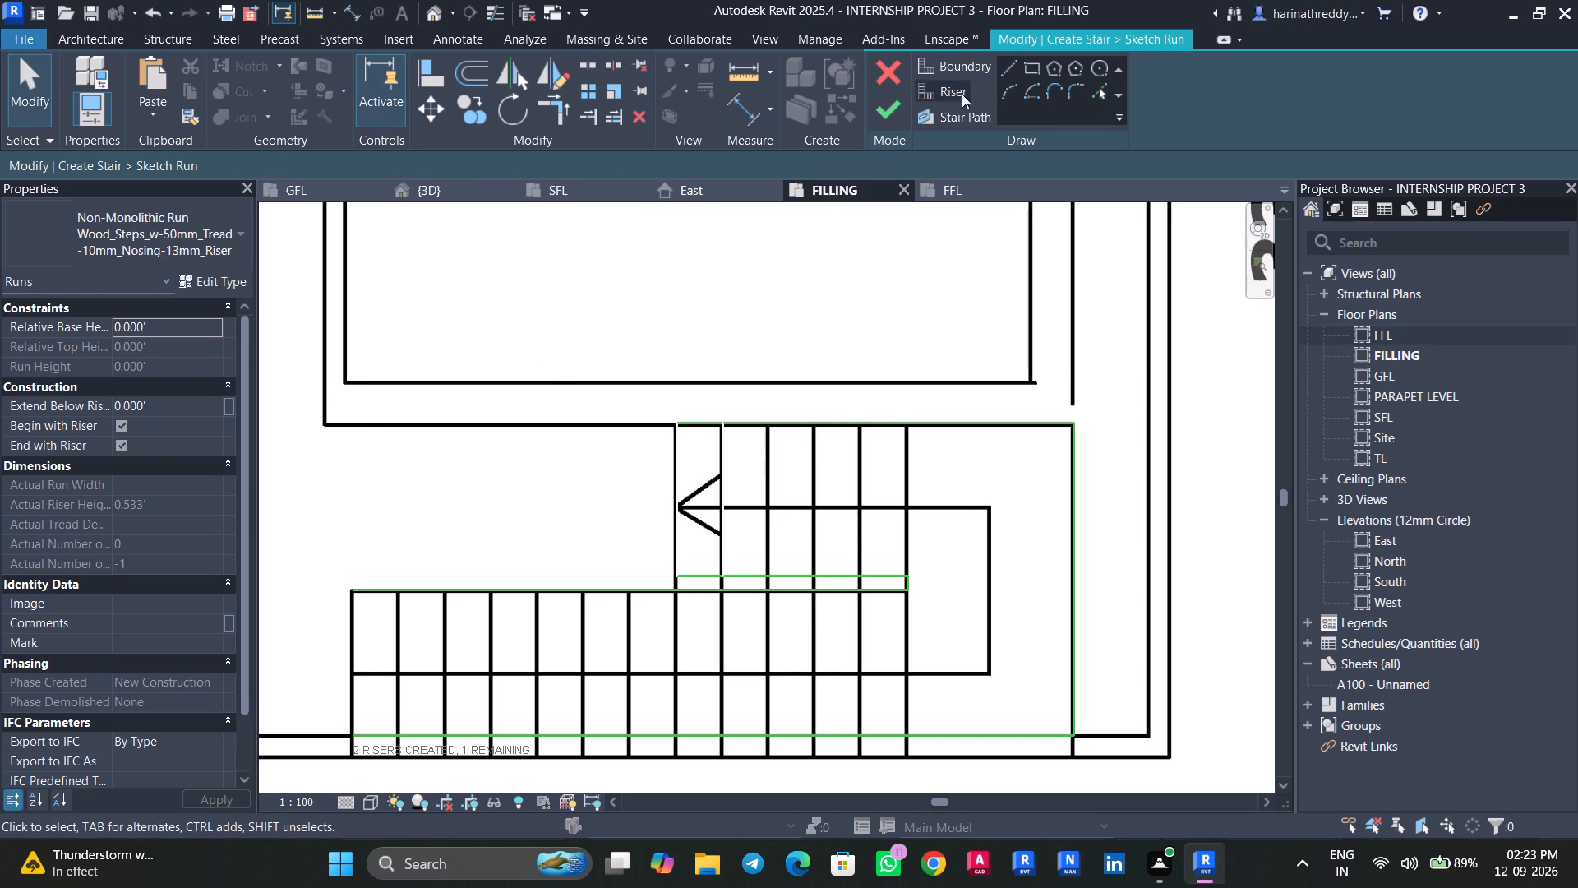
{"action": "left_click", "coordinate": [960, 90]}
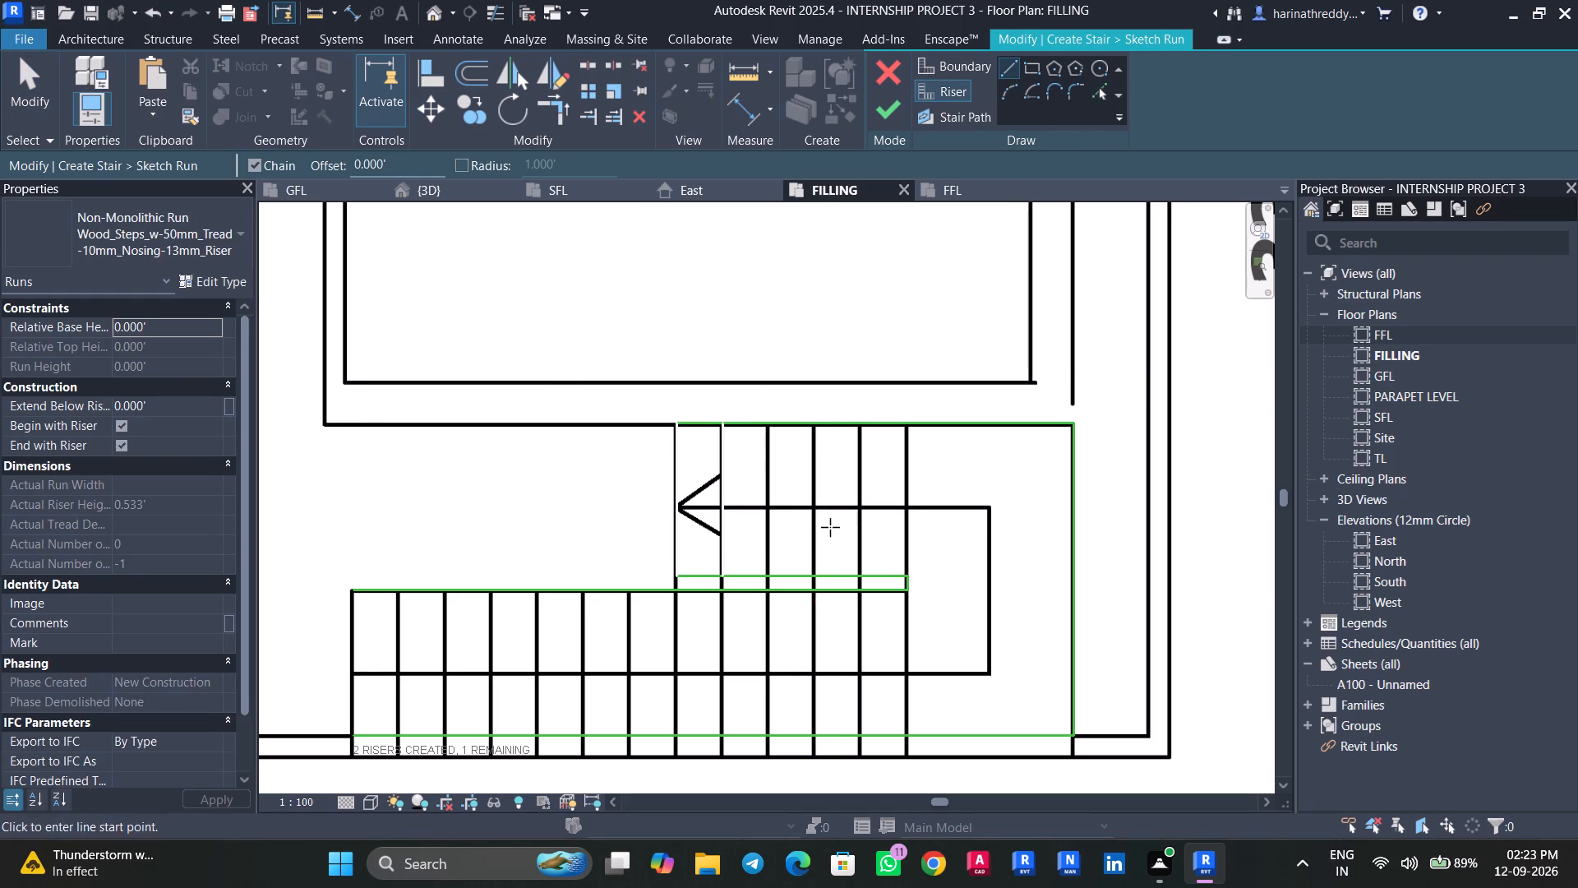
{"action": "left_click", "coordinate": [769, 576]}
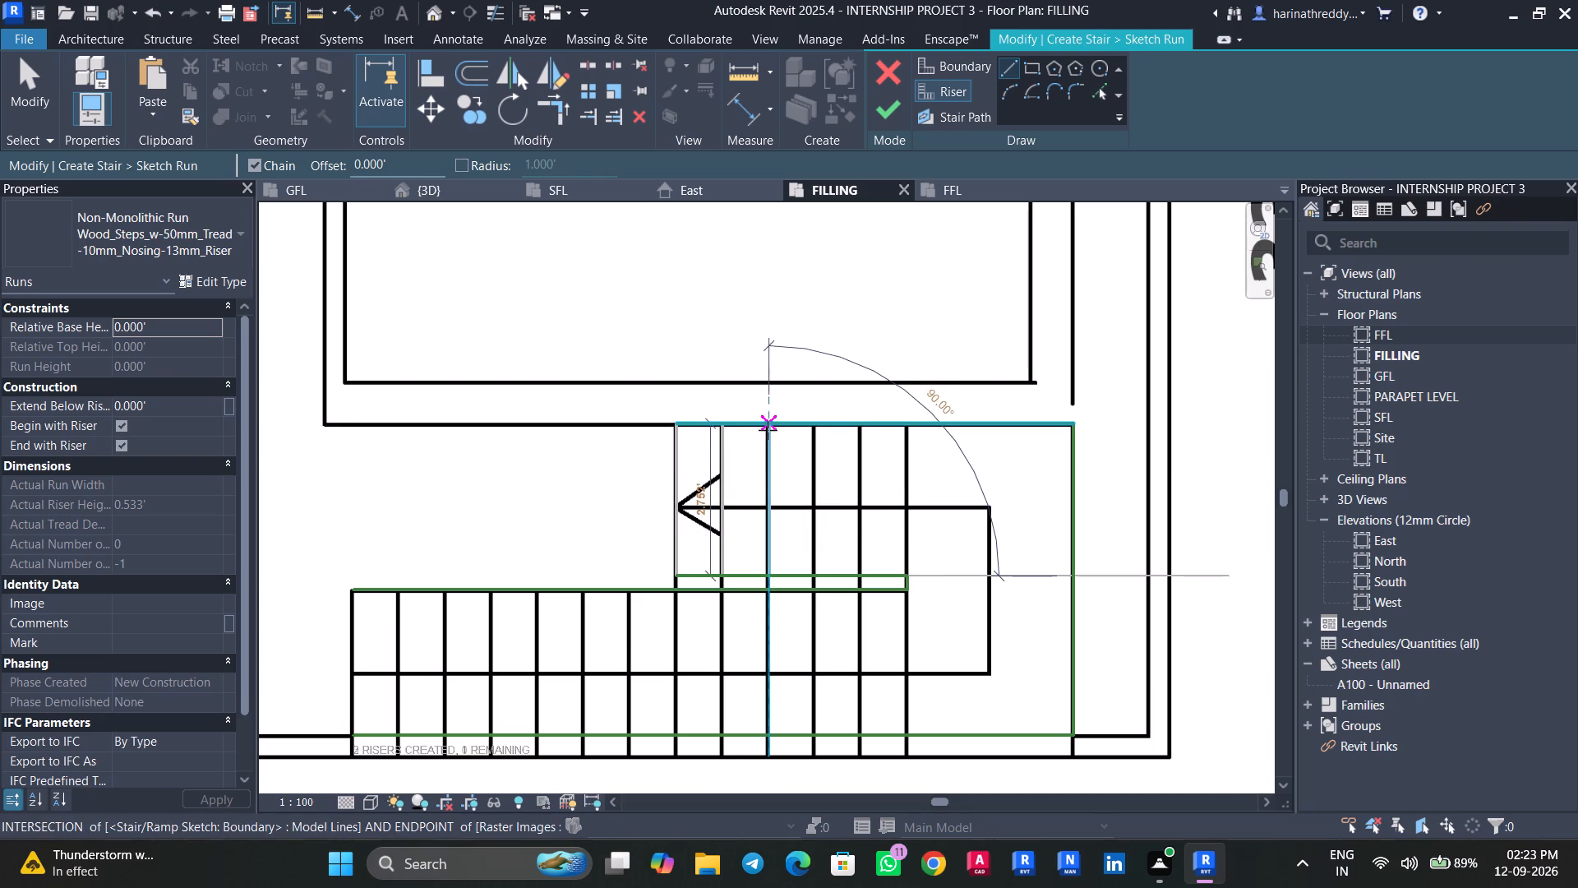
{"action": "left_click", "coordinate": [767, 429]}
{"action": "key", "text": "Escape"}
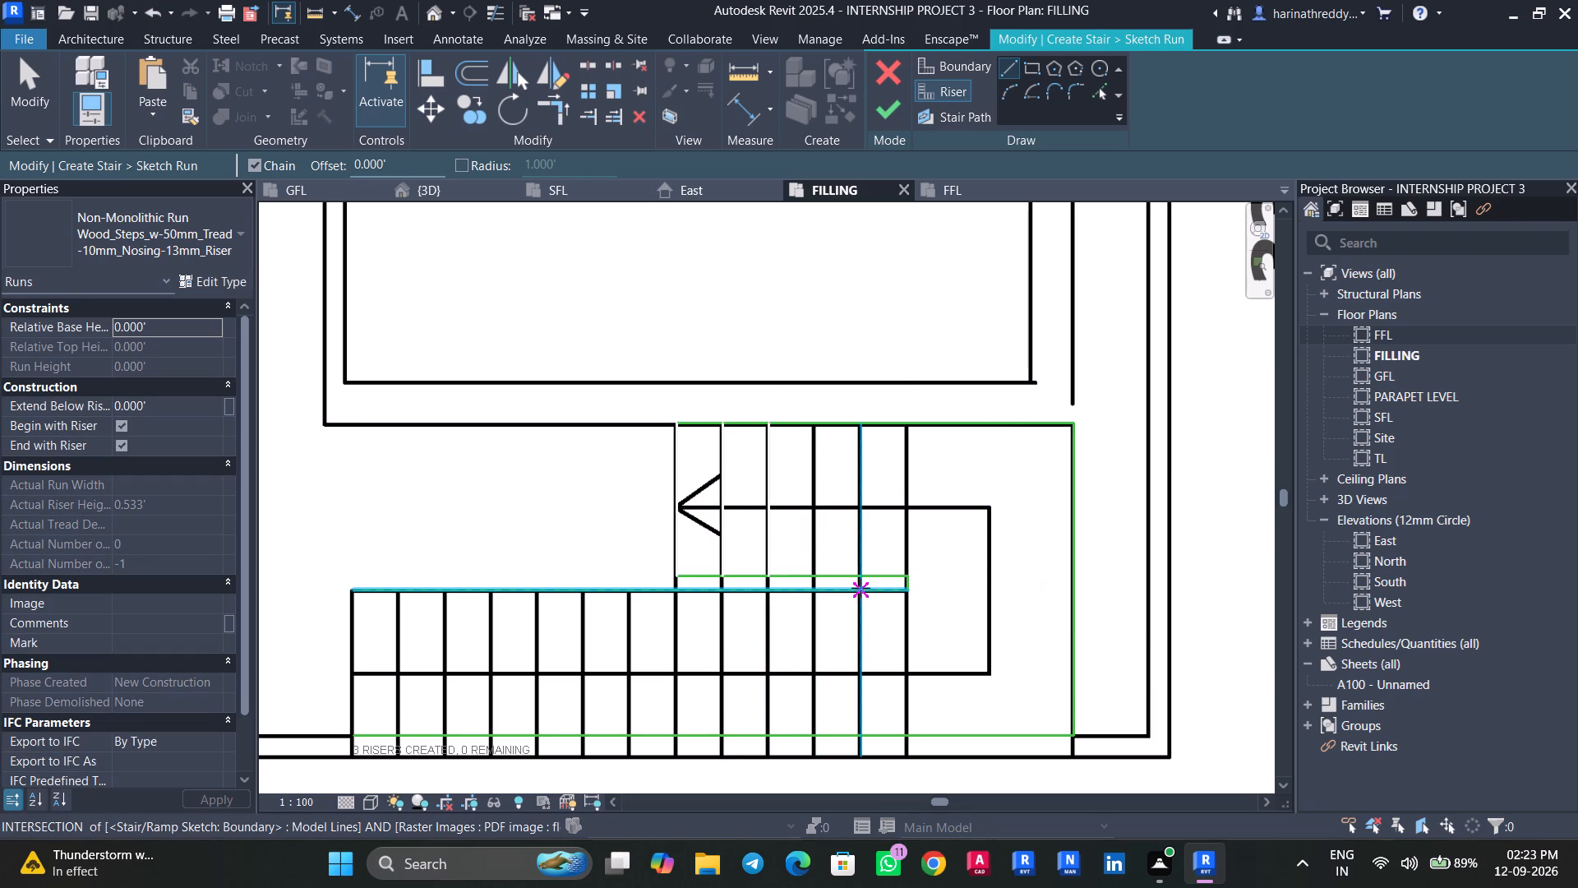
{"action": "left_click", "coordinate": [814, 576]}
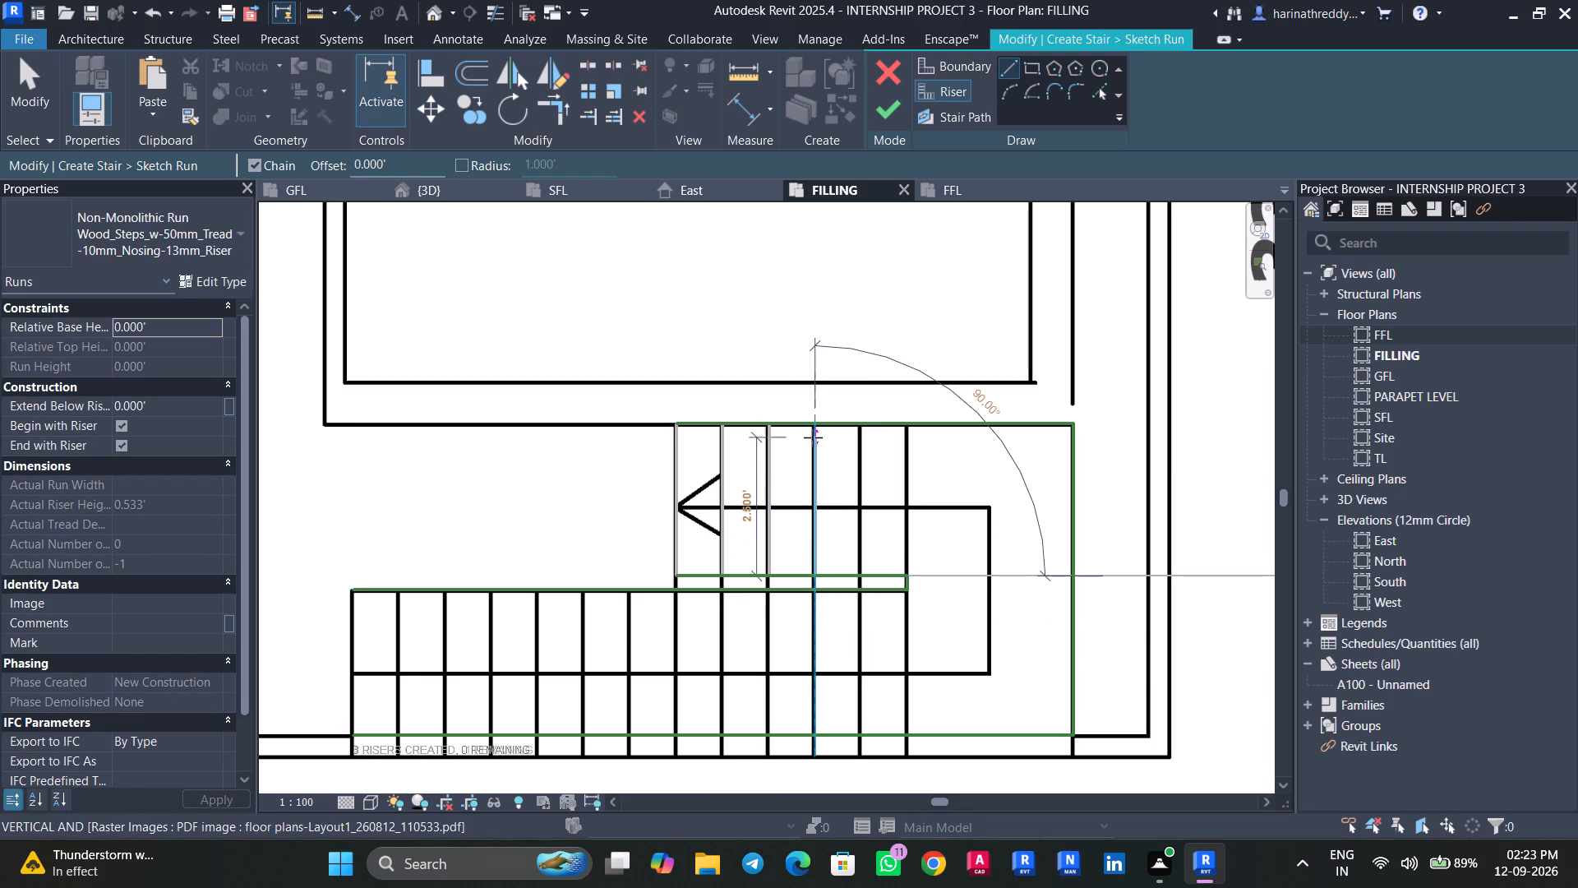
{"action": "left_click", "coordinate": [812, 429]}
{"action": "key", "text": "Escape"}
{"action": "left_click", "coordinate": [861, 573]}
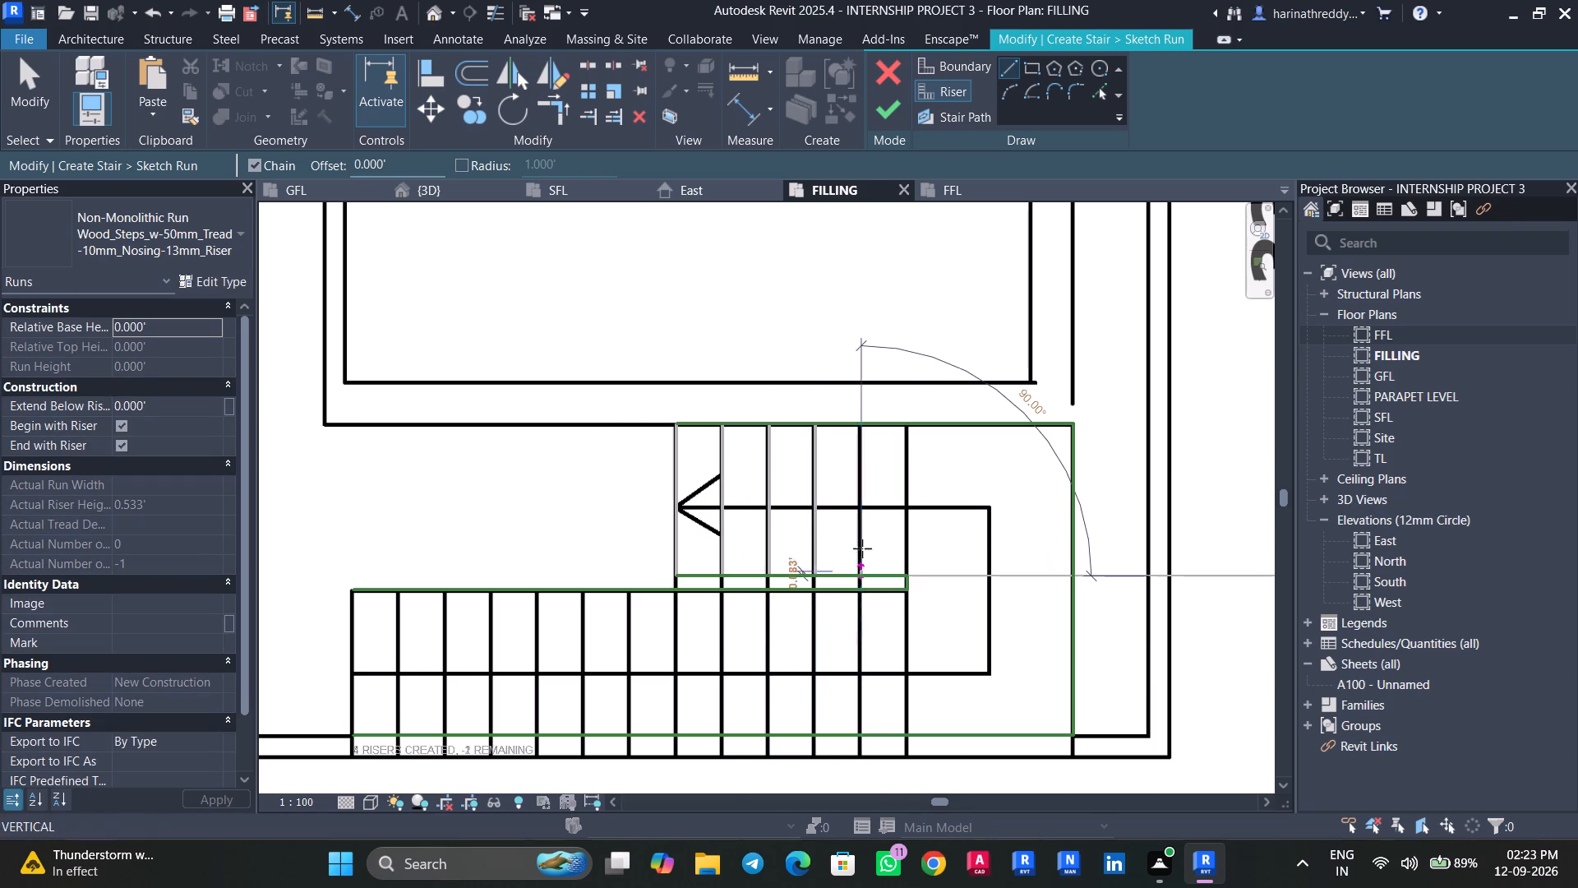
{"action": "left_click", "coordinate": [860, 428]}
{"action": "key", "text": "Escape"}
{"action": "left_click", "coordinate": [907, 574]}
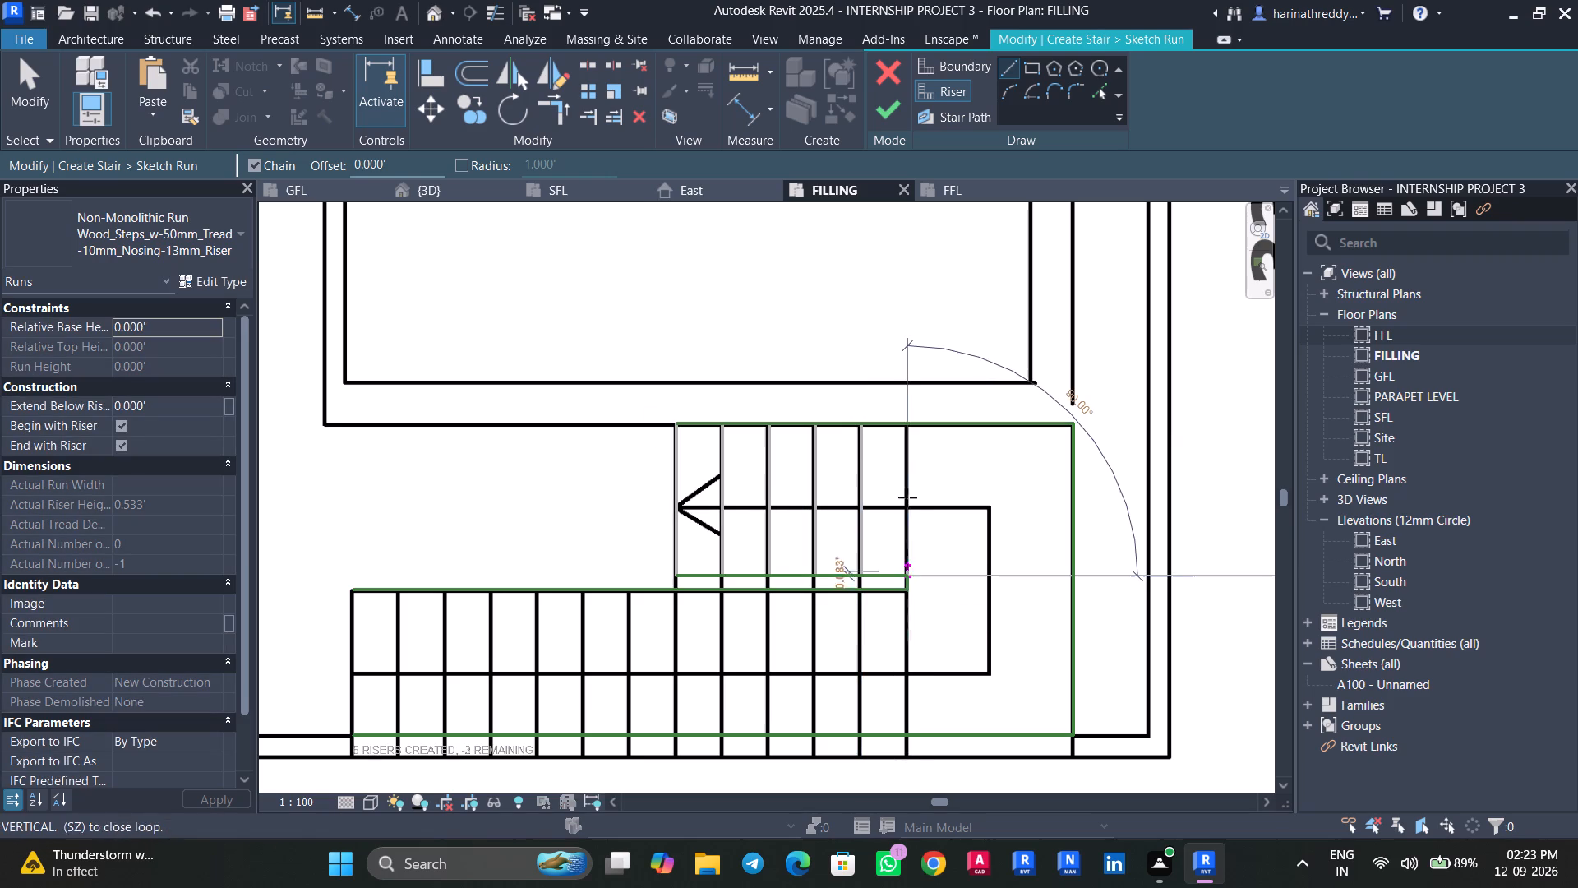
{"action": "left_click", "coordinate": [903, 428]}
{"action": "key", "text": "Escape"}
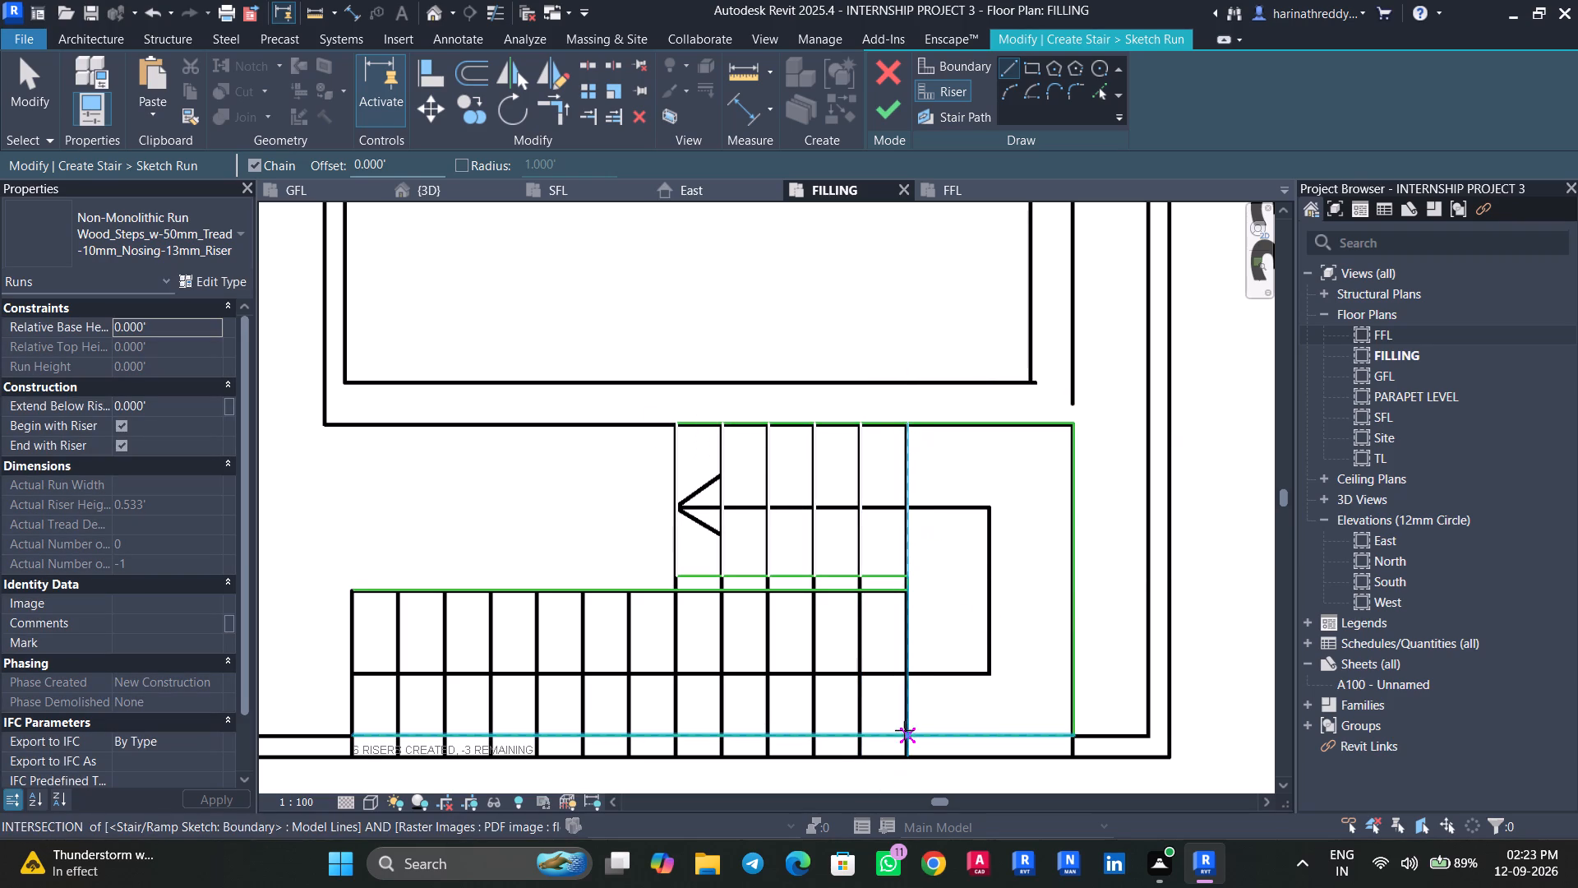
Draw the lower flight's first four risers from the landing edge over the PDF tread lines, between the outer and inner boundaries.
{"action": "left_click", "coordinate": [907, 733]}
{"action": "left_click", "coordinate": [907, 594]}
{"action": "key", "text": "Escape"}
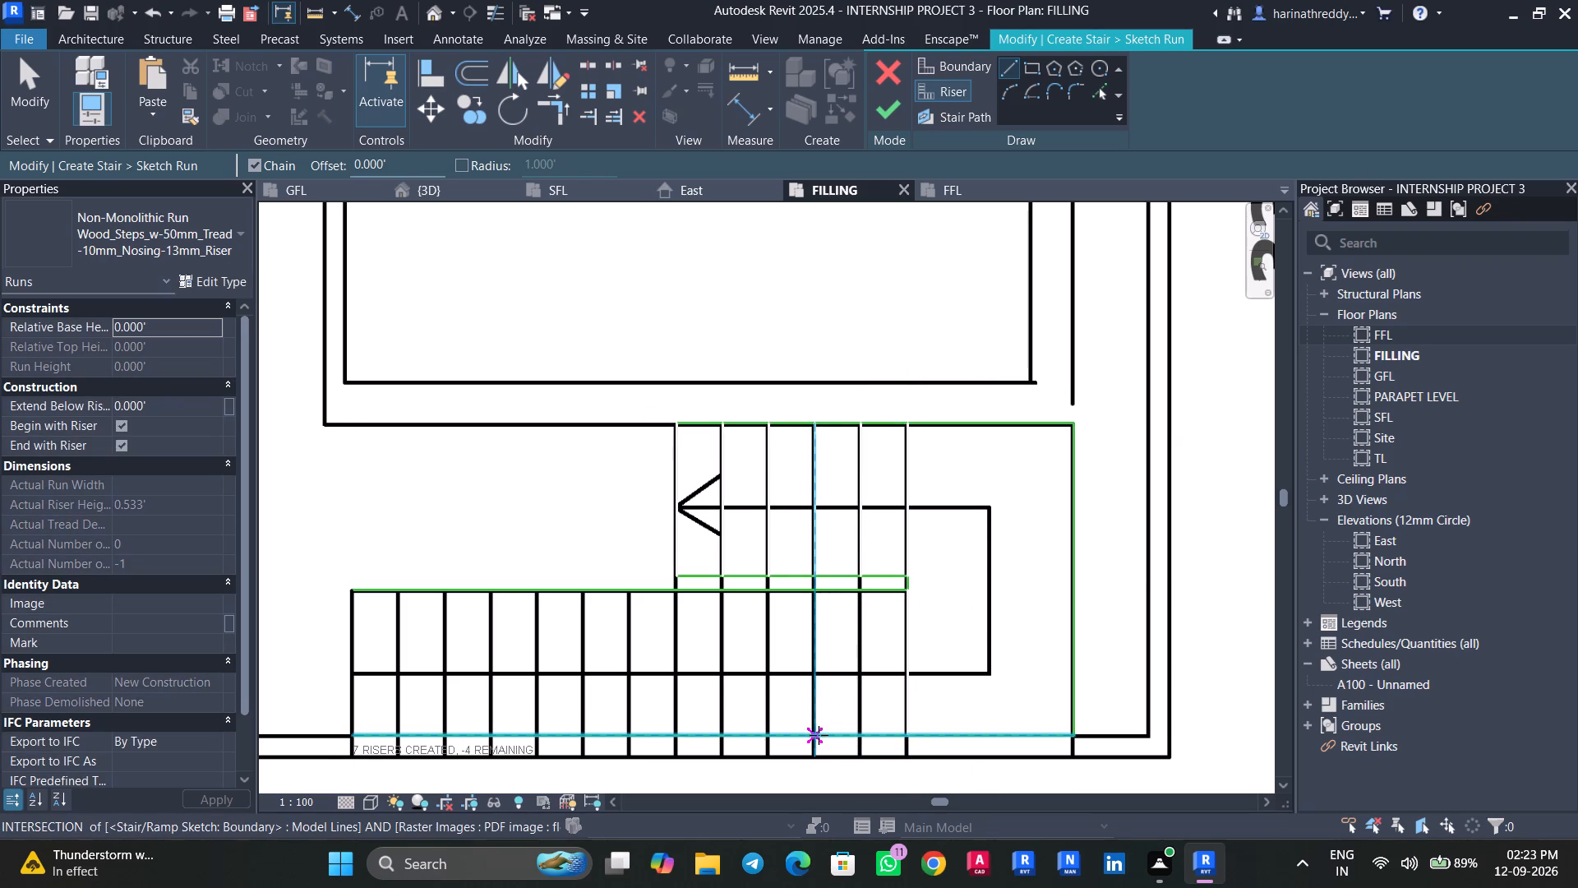
{"action": "left_click", "coordinate": [812, 733]}
{"action": "left_click", "coordinate": [813, 590]}
{"action": "key", "text": "Escape"}
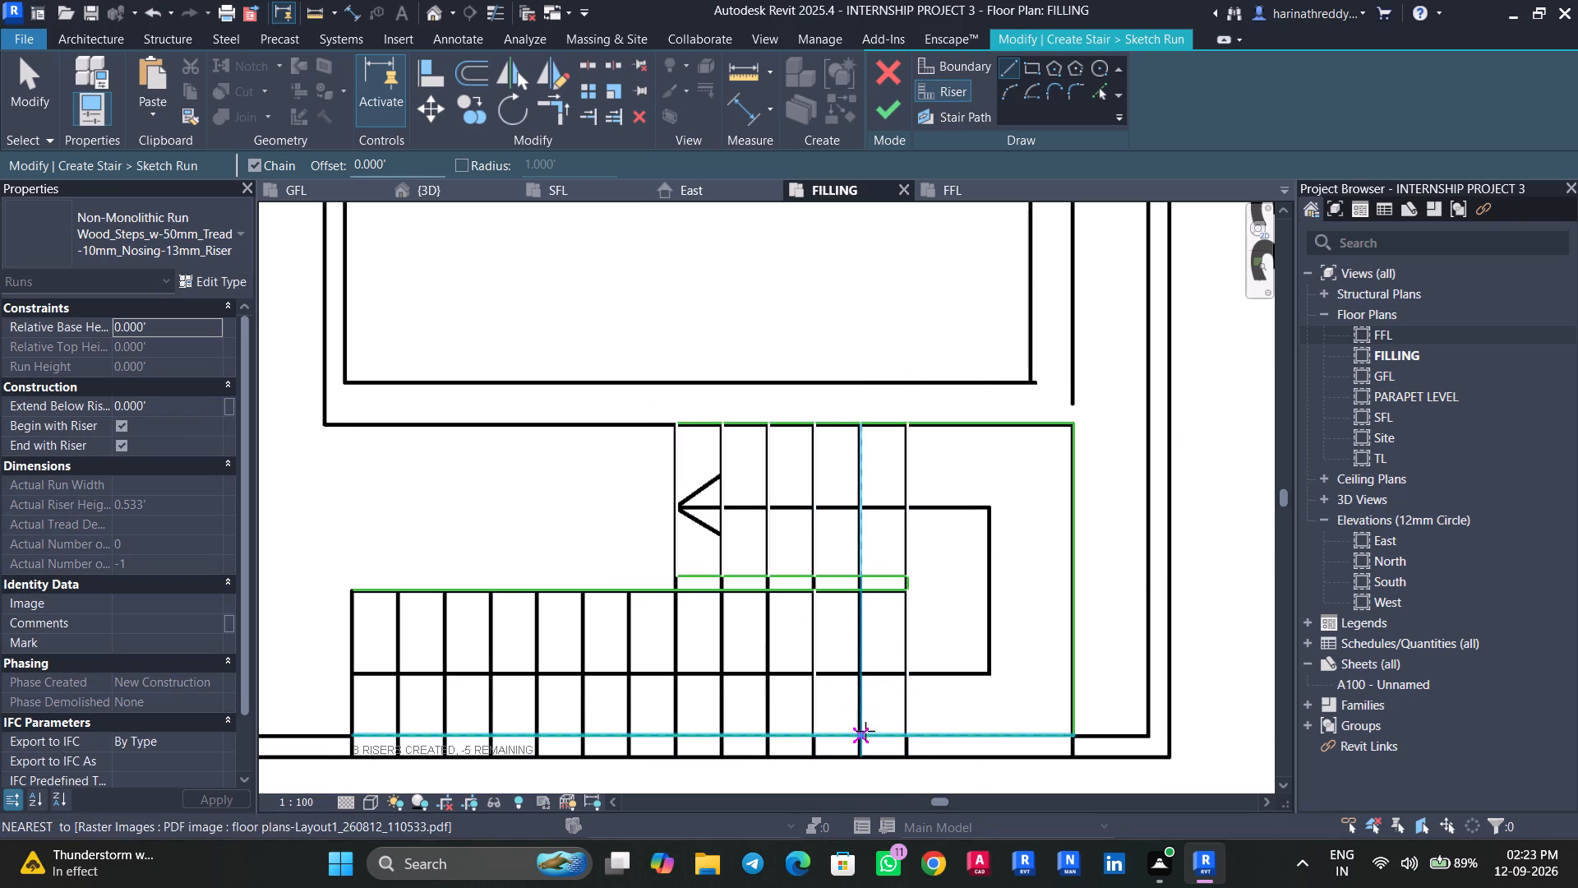
{"action": "left_click", "coordinate": [862, 728]}
{"action": "left_click", "coordinate": [857, 593]}
{"action": "key", "text": "Escape"}
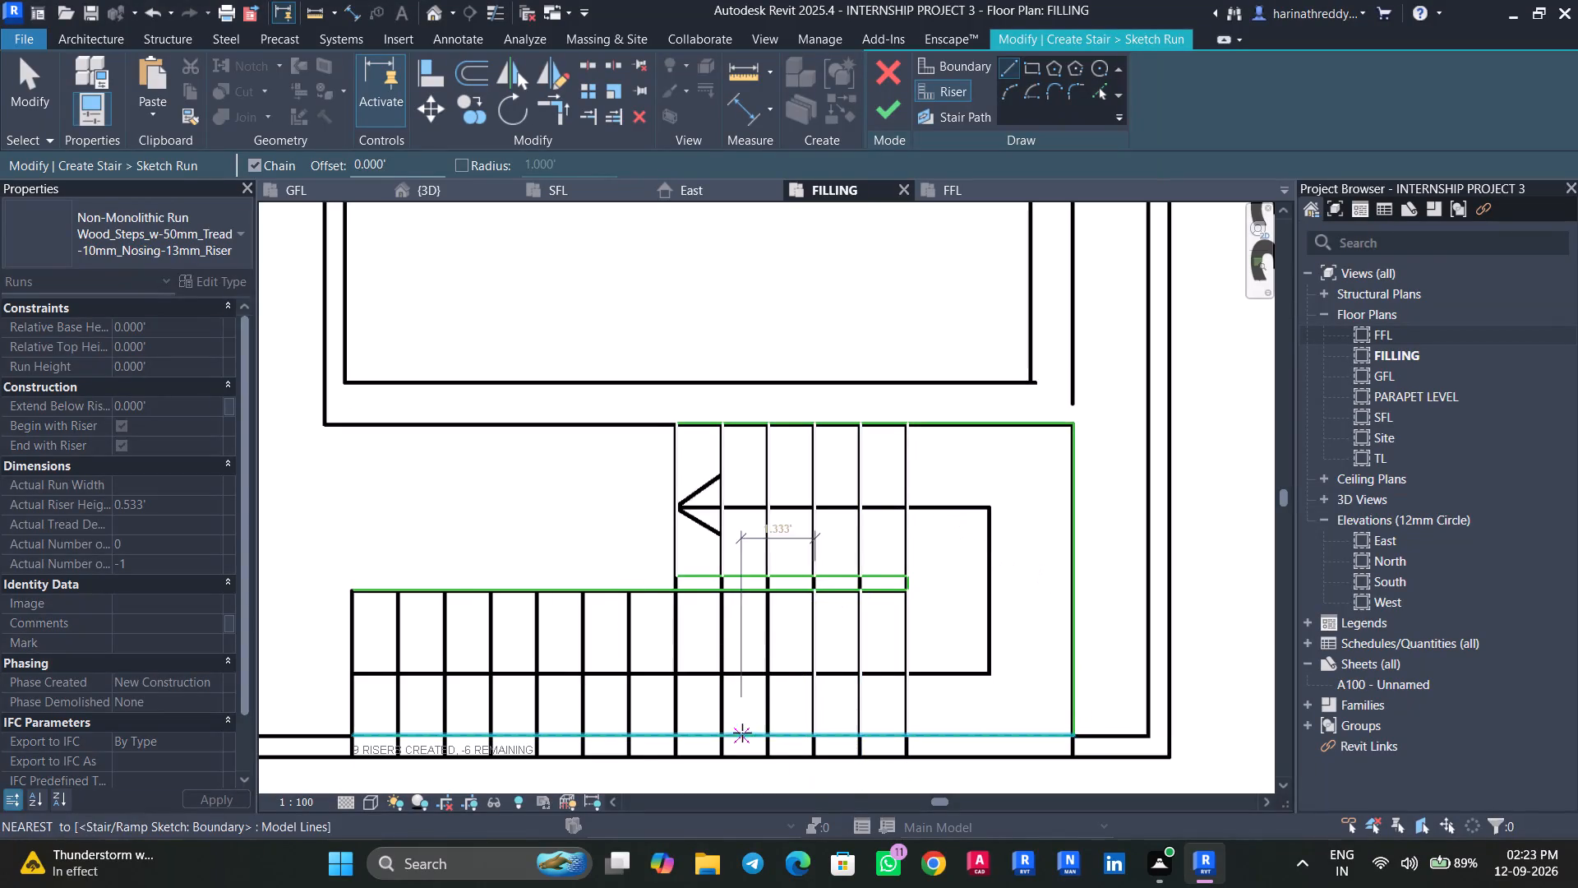
{"action": "left_click", "coordinate": [761, 733]}
{"action": "key", "text": "Escape"}
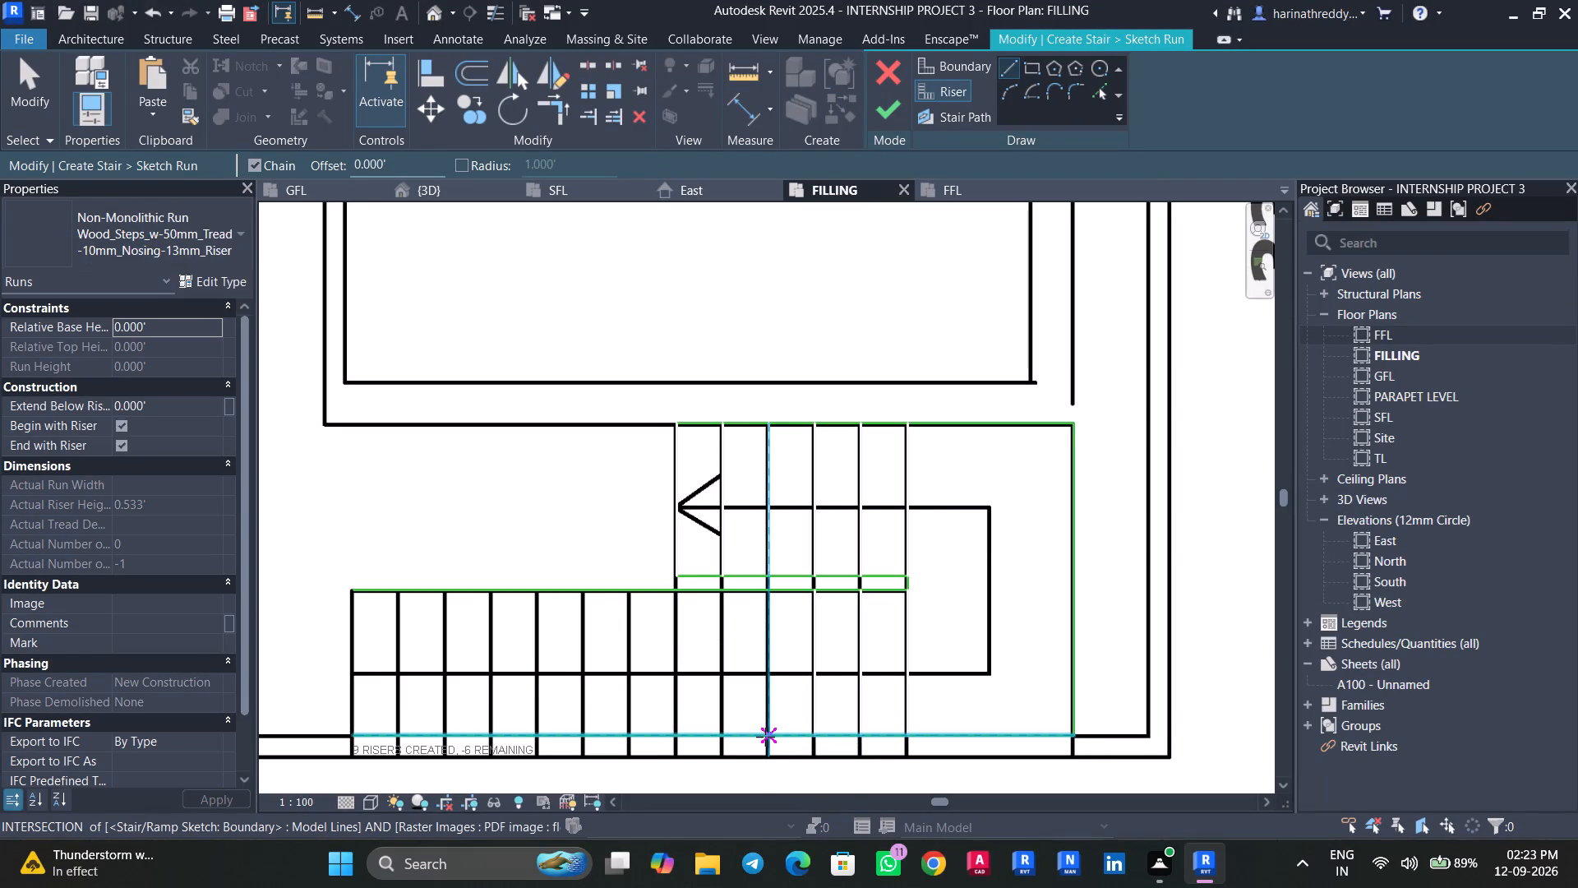
{"action": "left_click", "coordinate": [765, 737]}
{"action": "left_click", "coordinate": [768, 593]}
{"action": "key", "text": "Escape"}
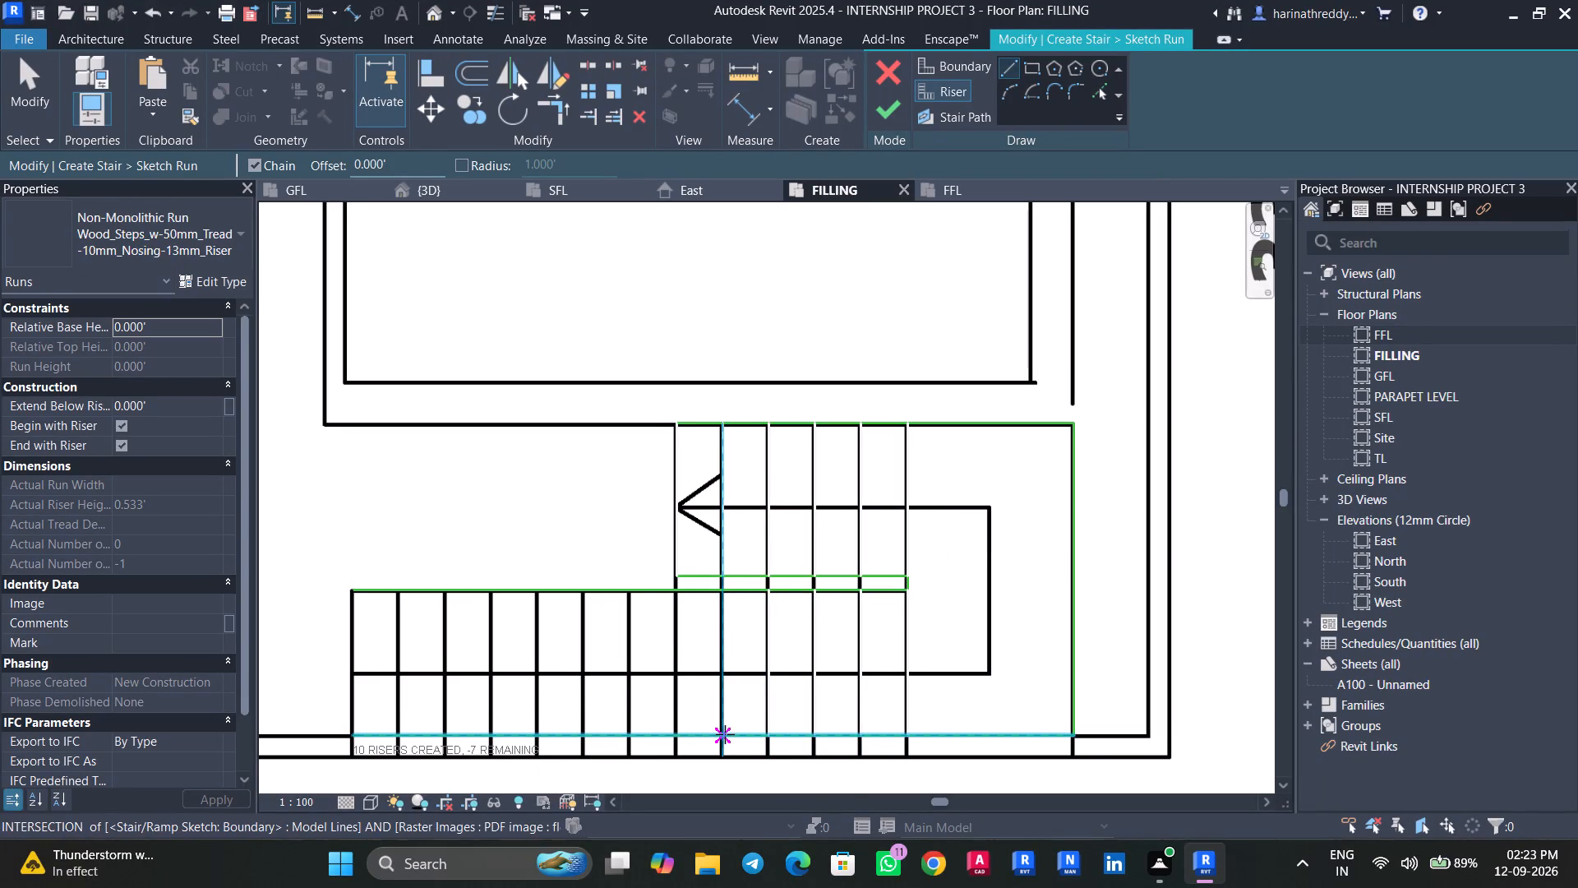
Draw the lower flight's next four risers over the PDF tread lines, continuing away from the landing.
{"action": "left_click", "coordinate": [725, 733]}
{"action": "left_click", "coordinate": [720, 594]}
{"action": "key", "text": "Escape"}
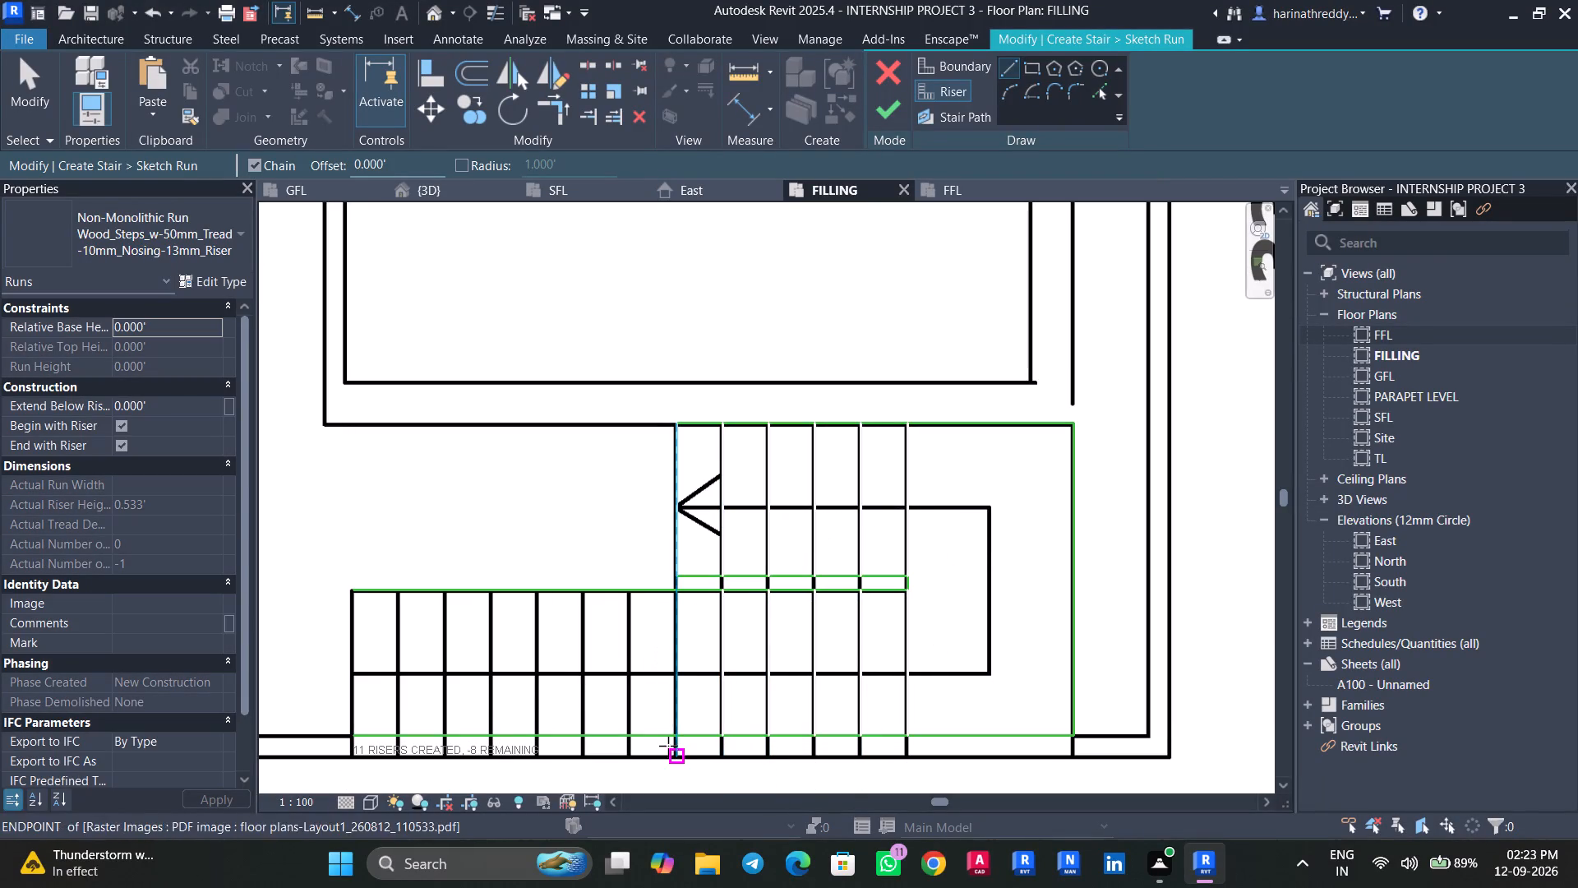
{"action": "left_click", "coordinate": [674, 730]}
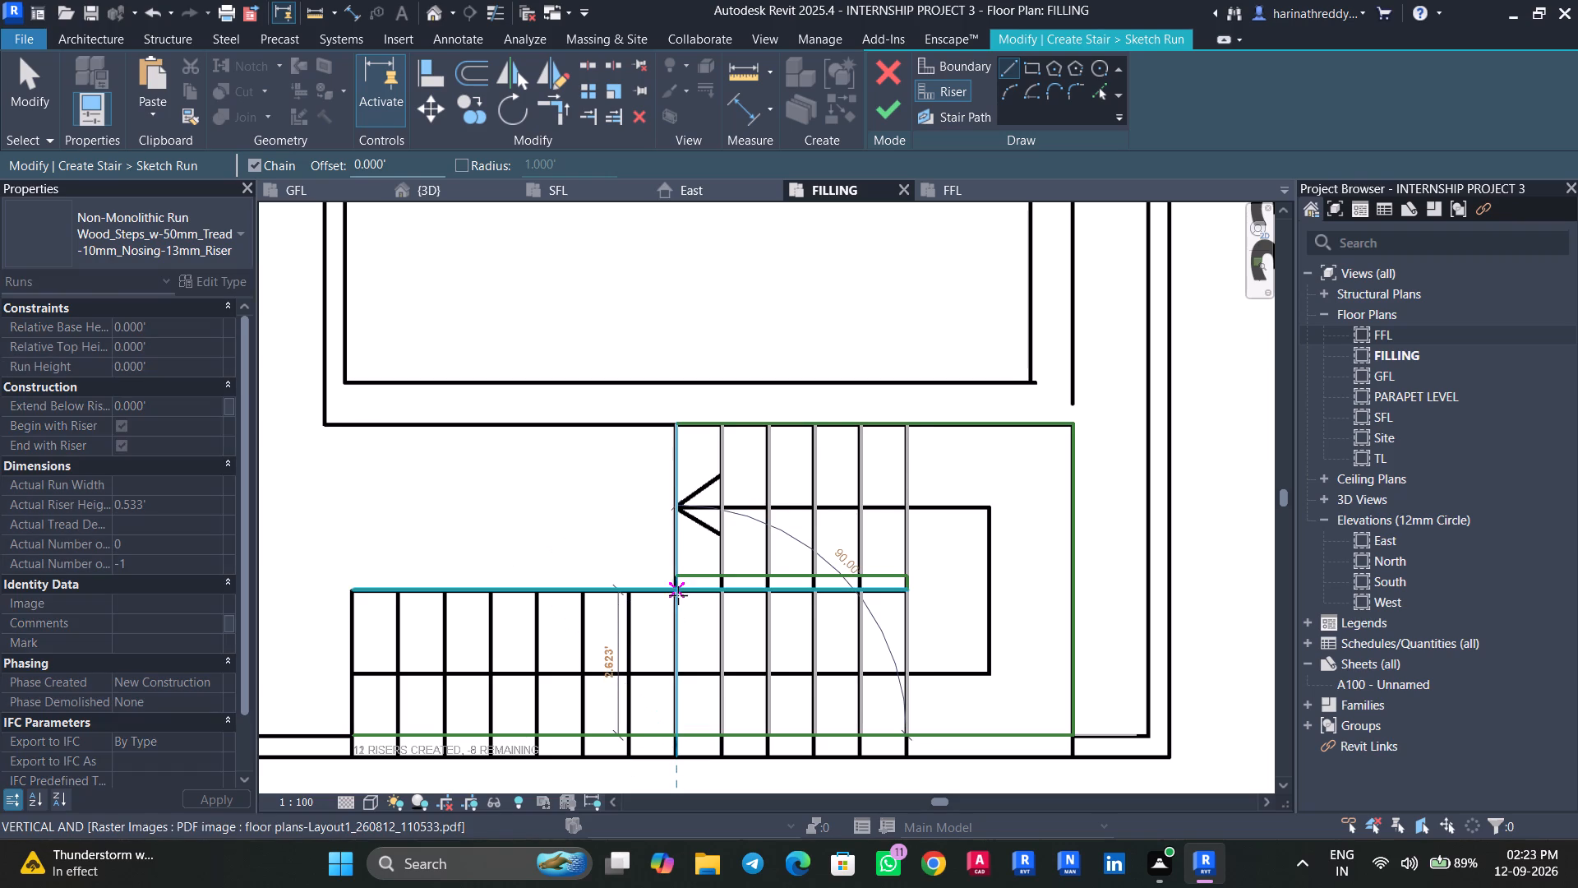
{"action": "left_click", "coordinate": [678, 593]}
{"action": "key", "text": "Escape"}
{"action": "left_click", "coordinate": [626, 735]}
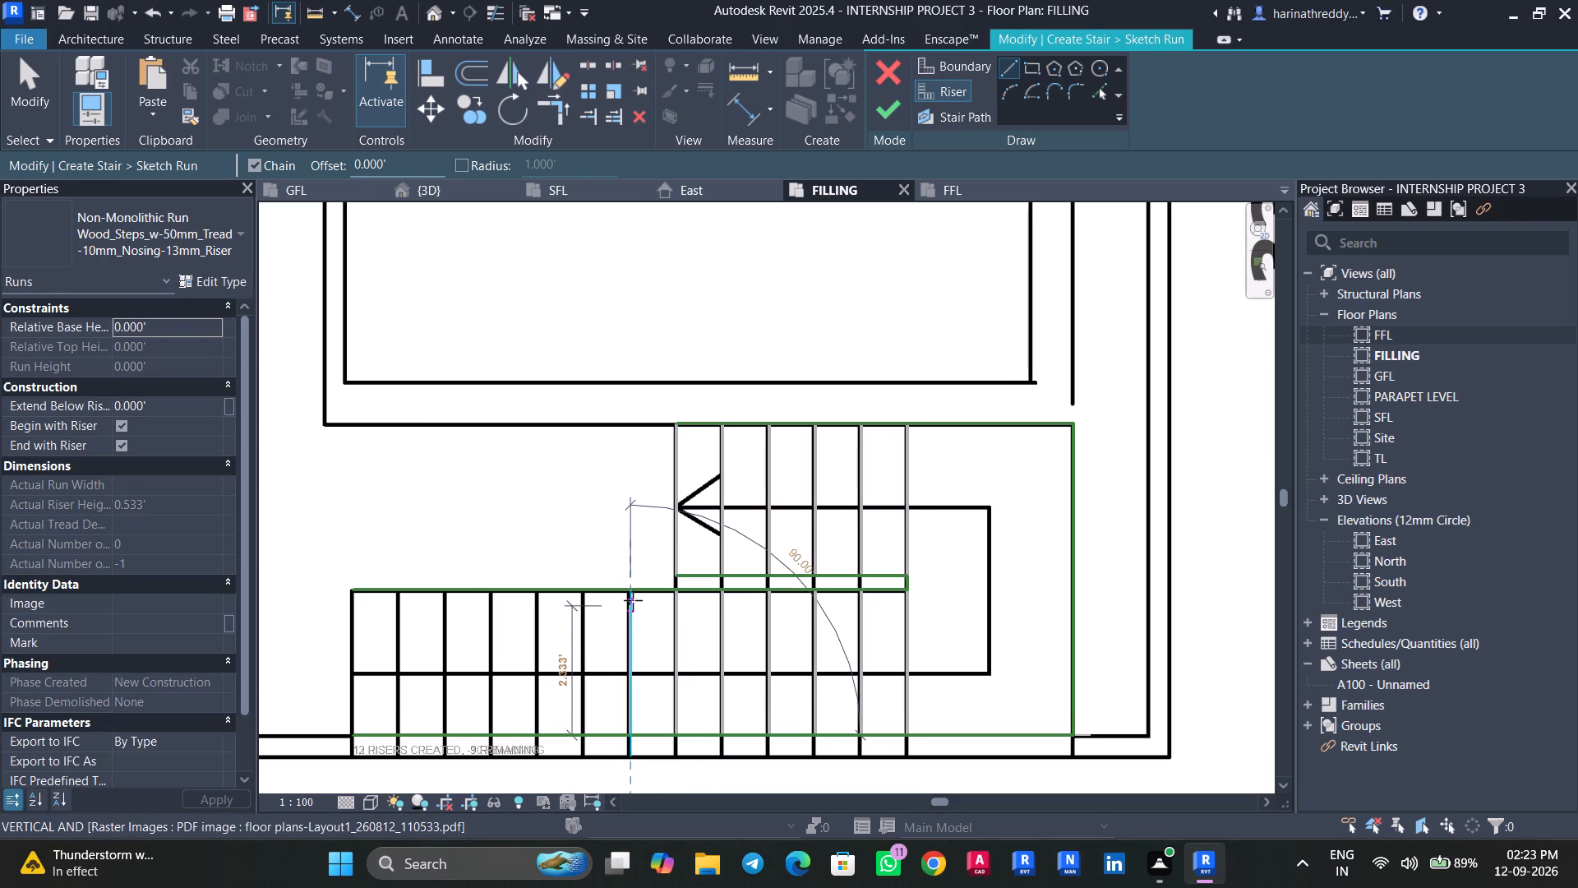
{"action": "left_click", "coordinate": [633, 596]}
{"action": "key", "text": "Escape"}
{"action": "middle_click_drag", "start_coordinate": [685, 660], "coordinate": [783, 608]}
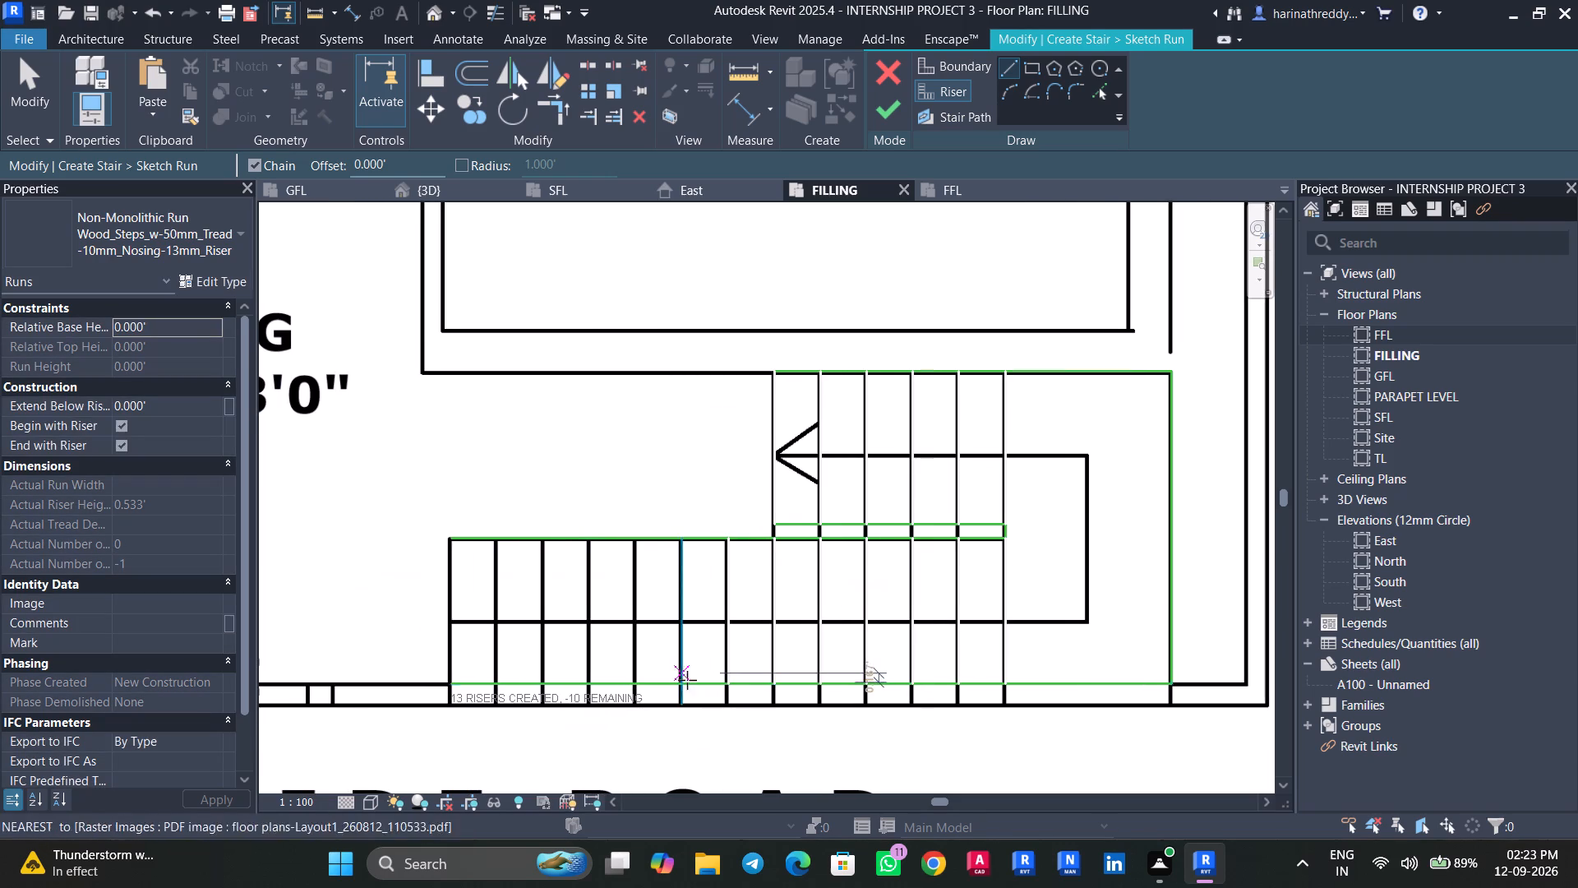
{"action": "left_click", "coordinate": [681, 681]}
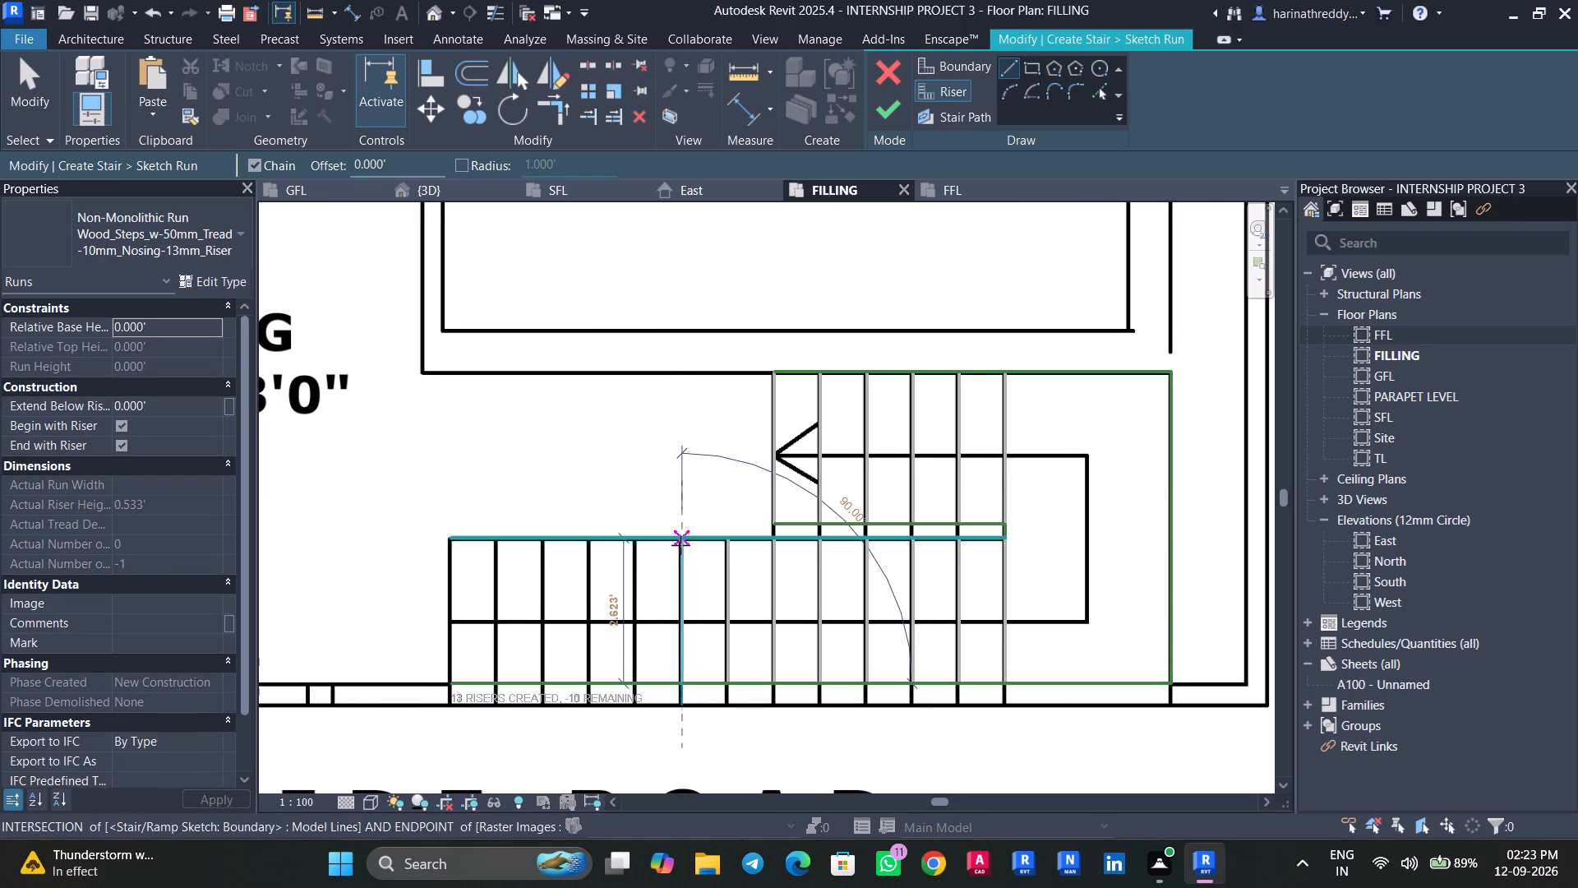
{"action": "left_click", "coordinate": [681, 544]}
{"action": "key", "text": "Escape"}
Draw the lower flight's last five risers over the PDF tread lines, ending at the flight's starting edge.
{"action": "left_click", "coordinate": [628, 682]}
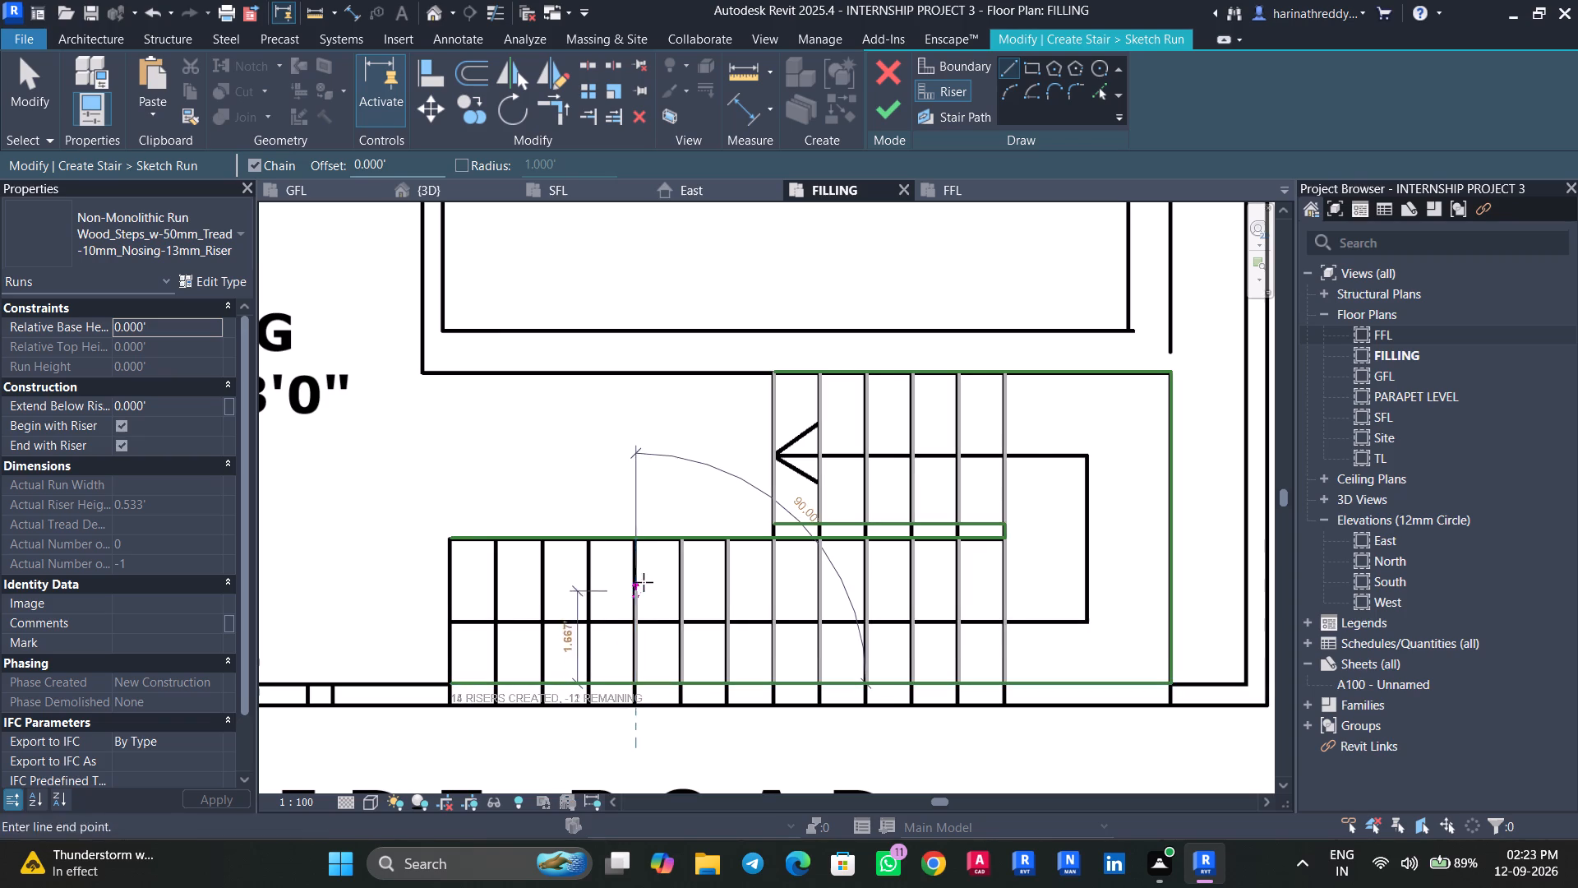
{"action": "left_click", "coordinate": [634, 541]}
{"action": "key", "text": "Escape"}
{"action": "left_click", "coordinate": [585, 684]}
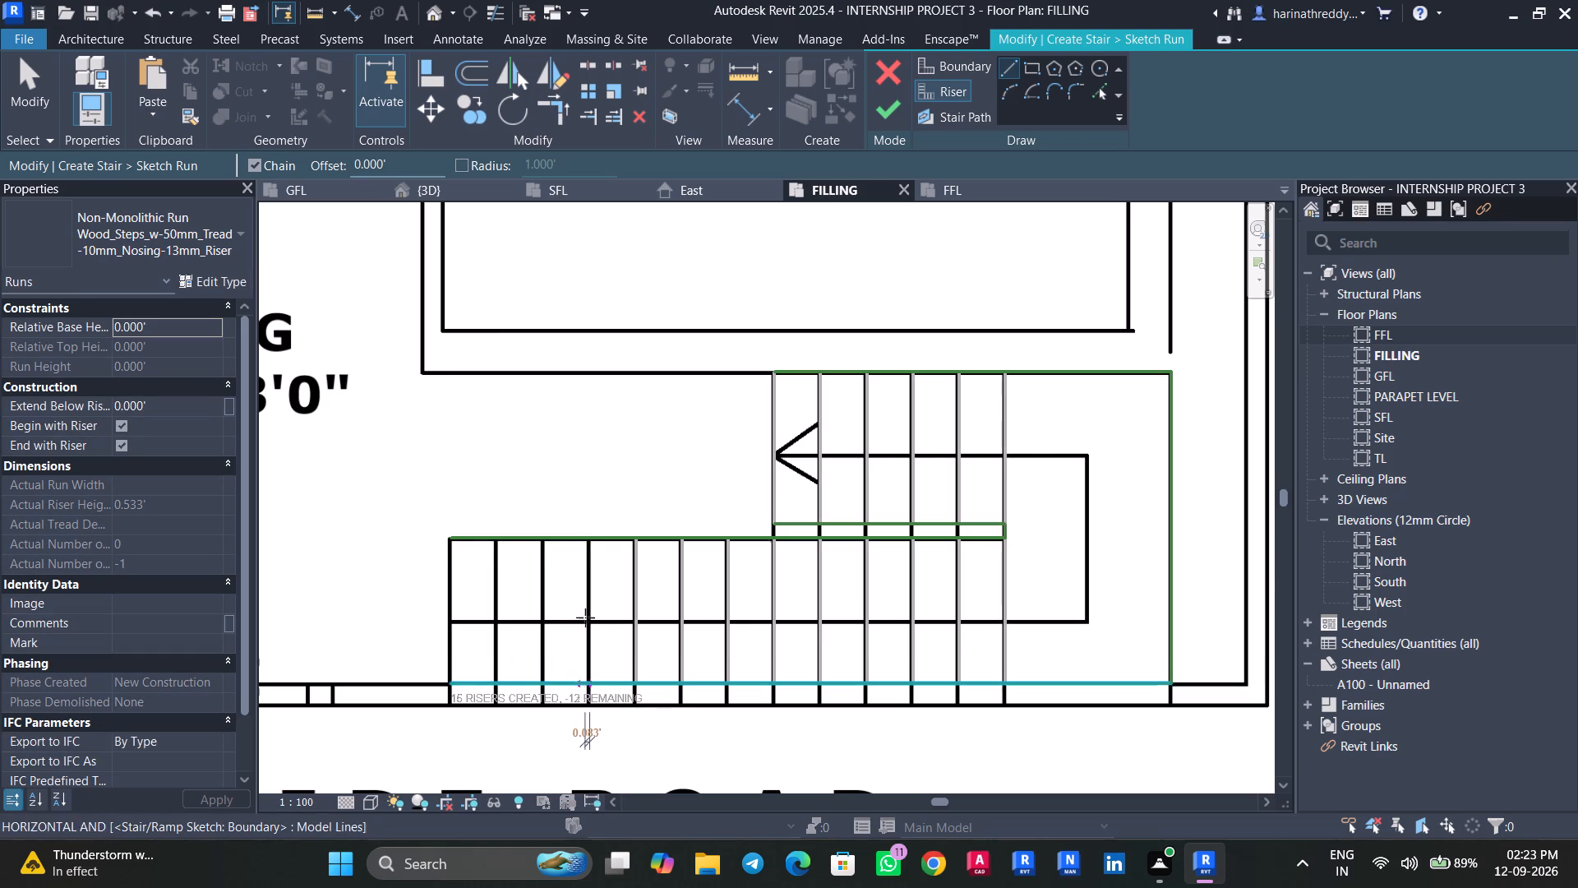
{"action": "left_click", "coordinate": [586, 542]}
{"action": "key", "text": "Escape"}
{"action": "left_click", "coordinate": [547, 687]}
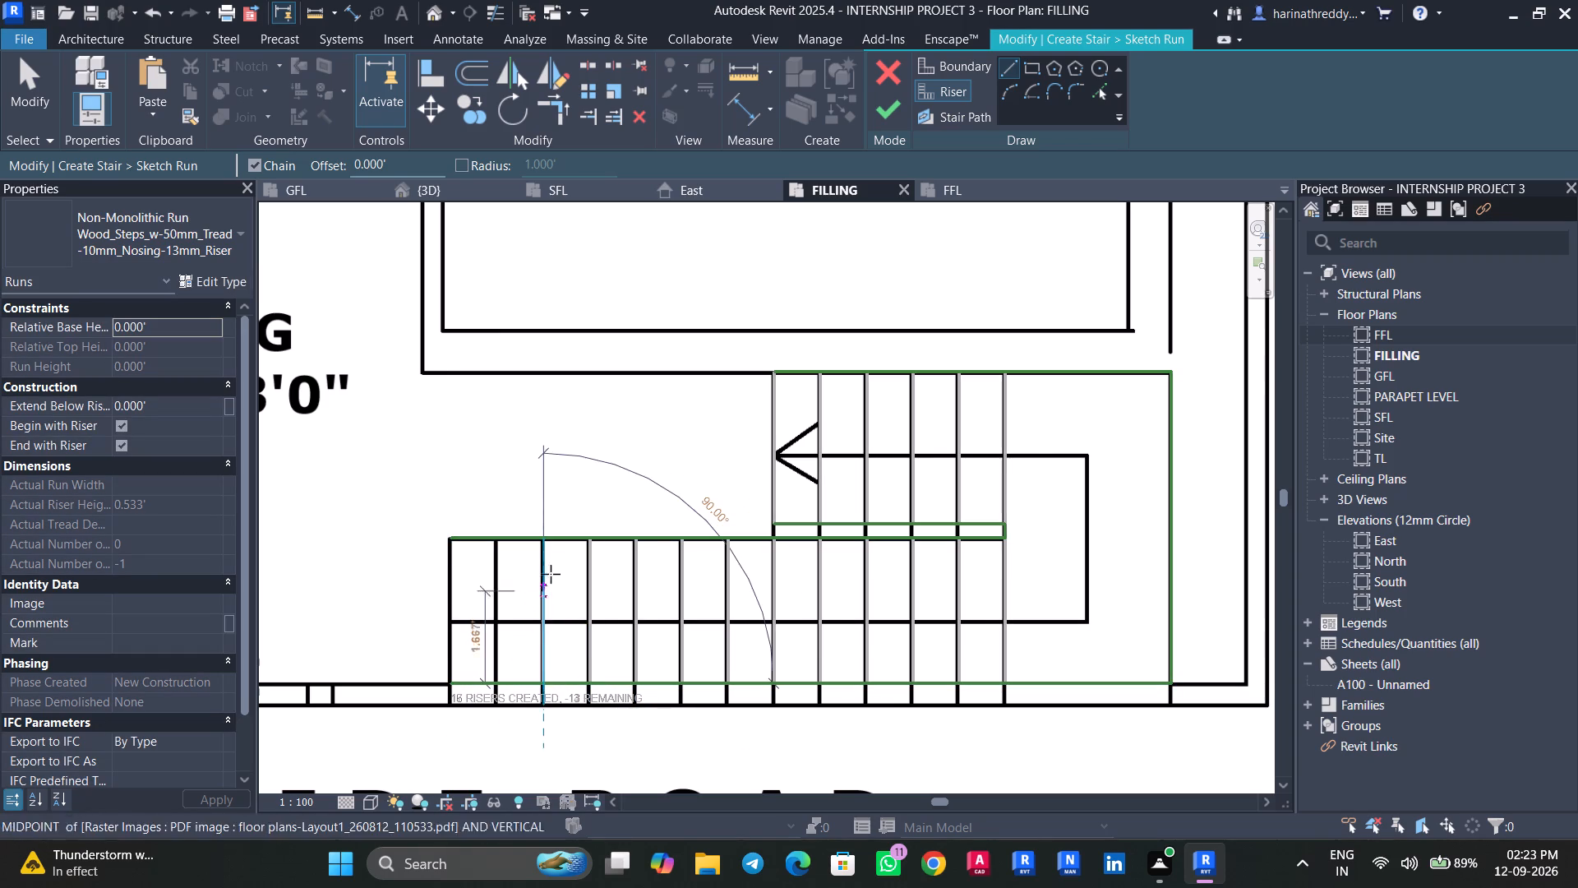
{"action": "left_click", "coordinate": [546, 546]}
{"action": "key", "text": "Escape"}
{"action": "left_click", "coordinate": [501, 685]}
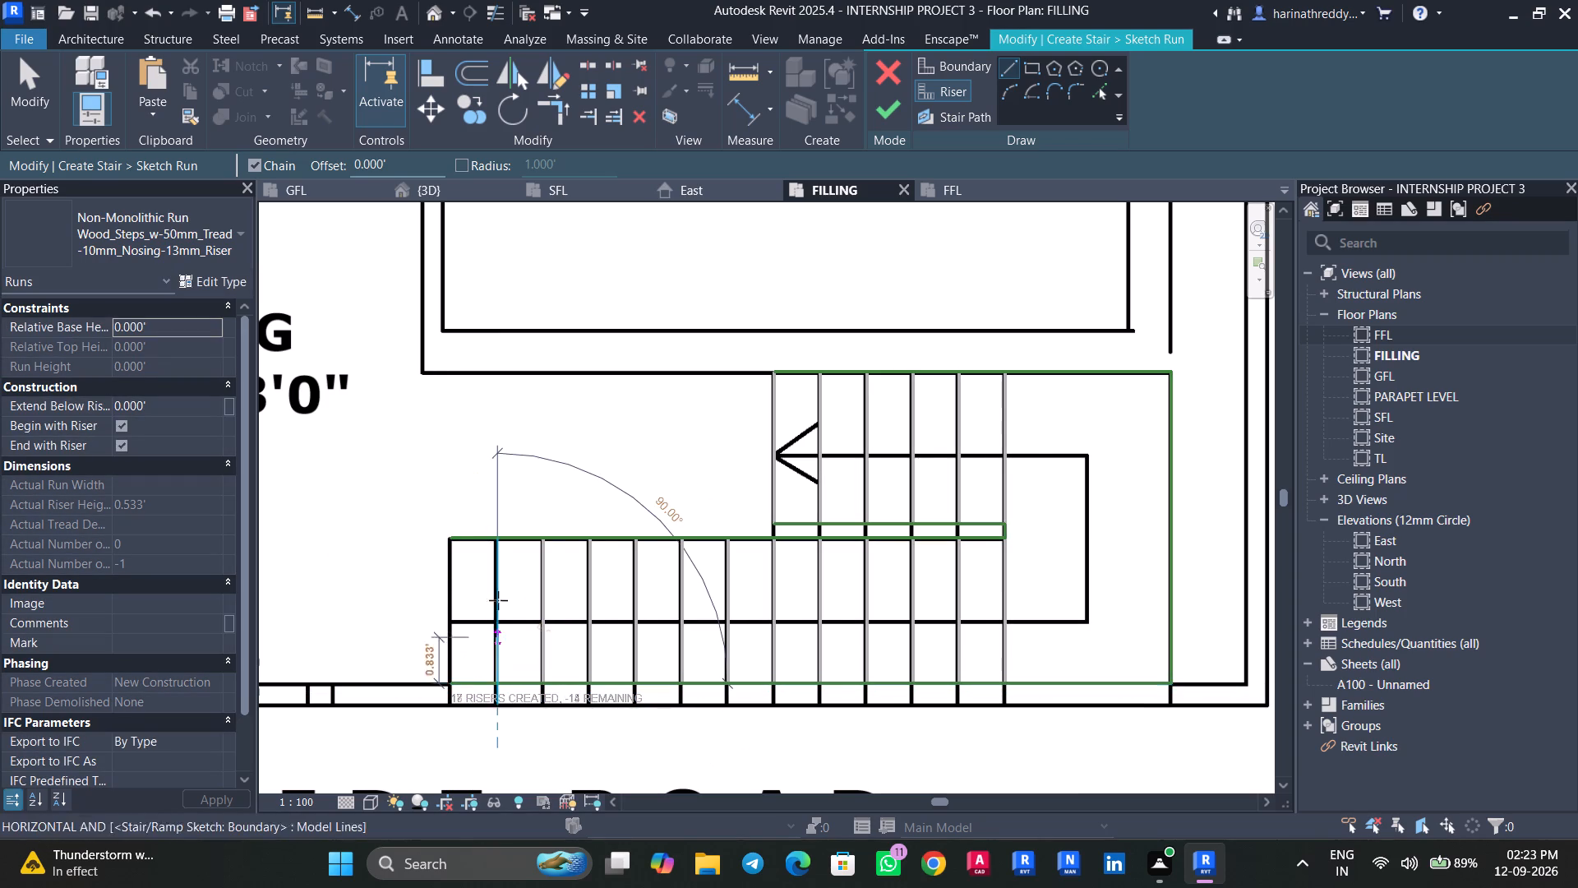
{"action": "left_click", "coordinate": [501, 543]}
{"action": "key", "text": "Escape"}
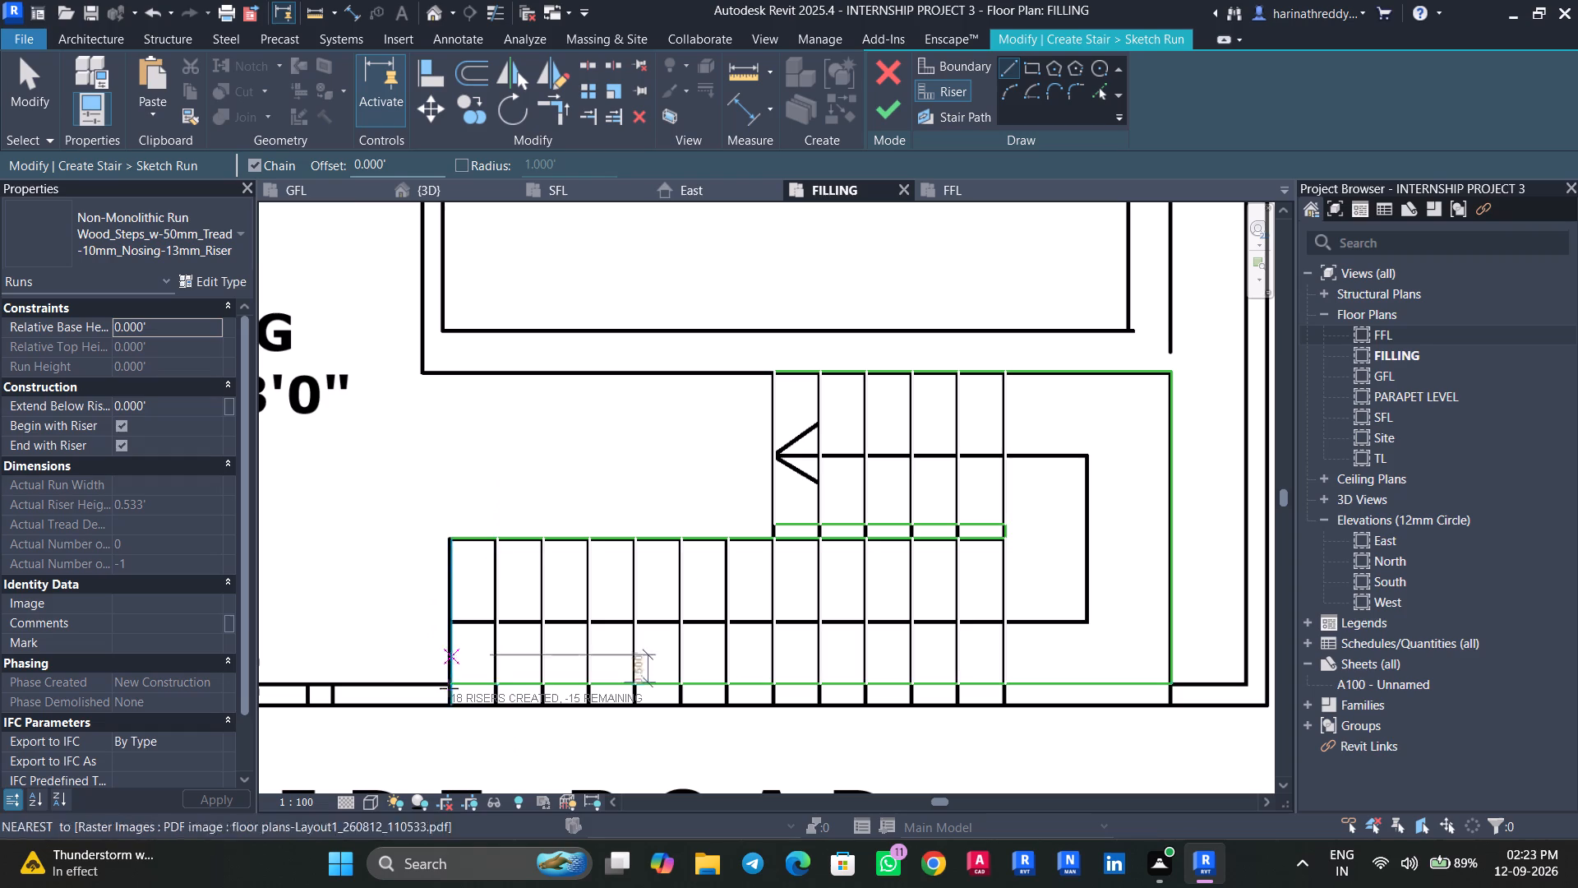
{"action": "left_click", "coordinate": [449, 688]}
{"action": "left_click", "coordinate": [445, 542]}
{"action": "key", "text": "Escape"}
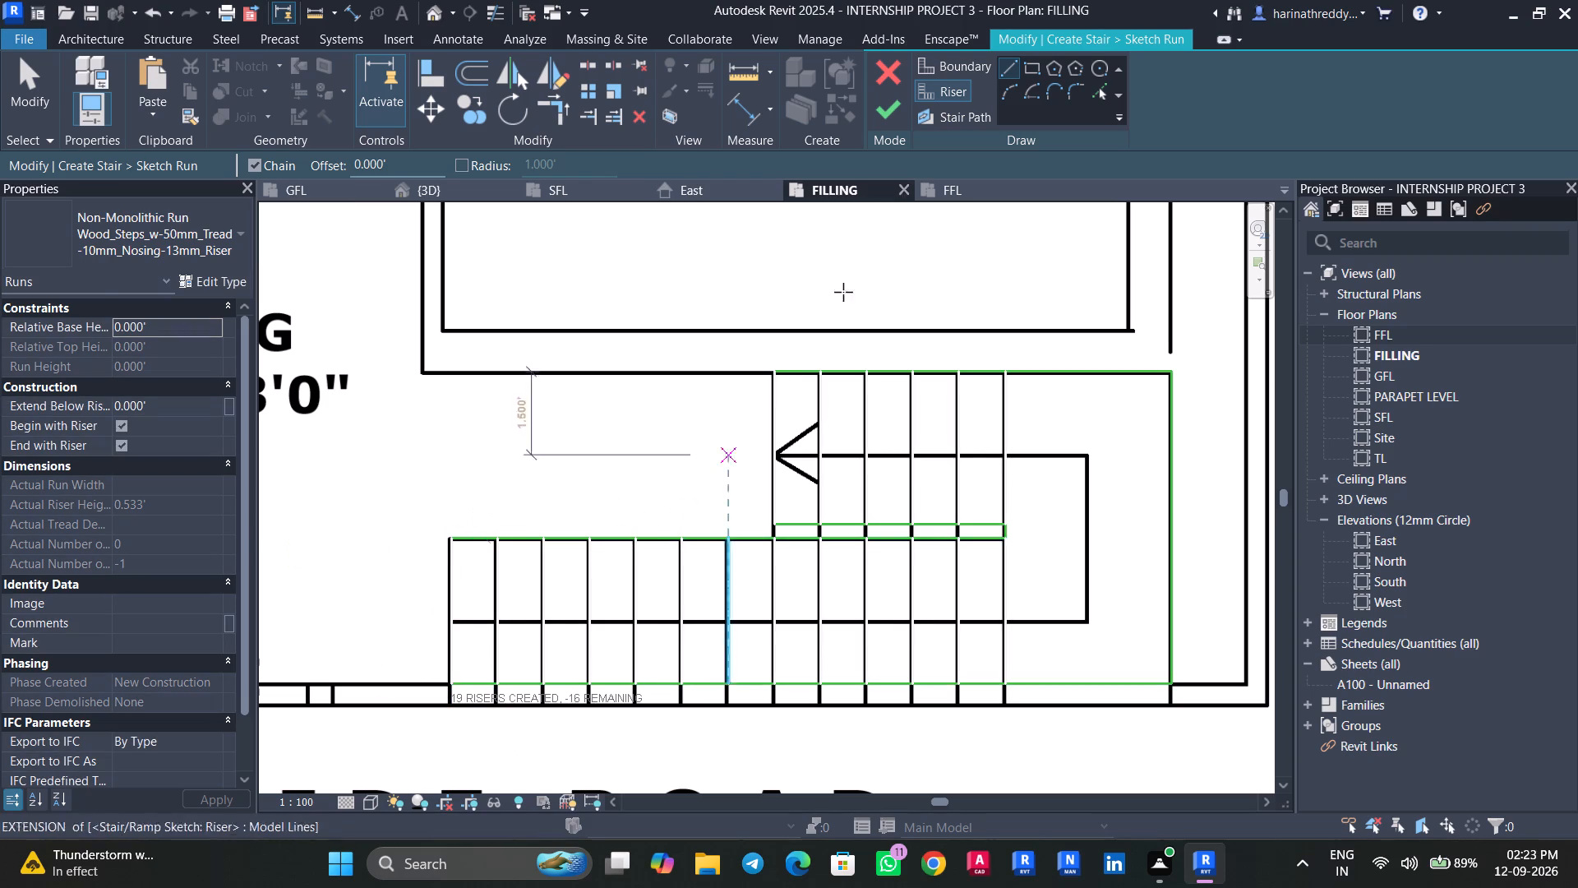
Draw the stair path over the PDF arrow line from the lower flight's start around the landing to the arrow tip, and finish the stair.
{"action": "left_click", "coordinate": [951, 112]}
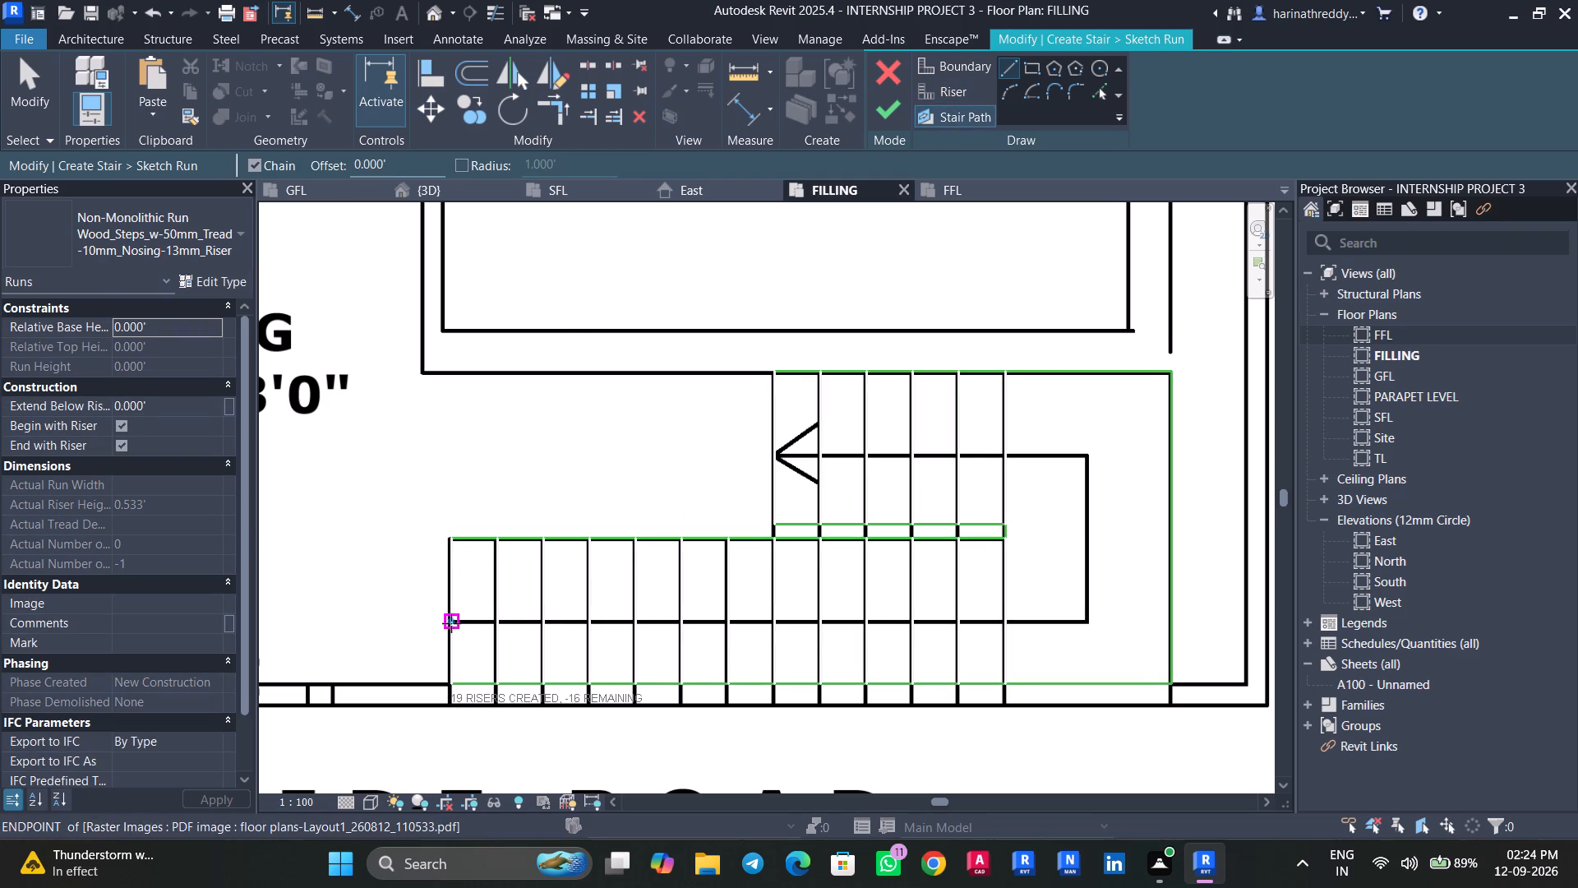
{"action": "left_click", "coordinate": [450, 624]}
{"action": "left_click", "coordinate": [1083, 622]}
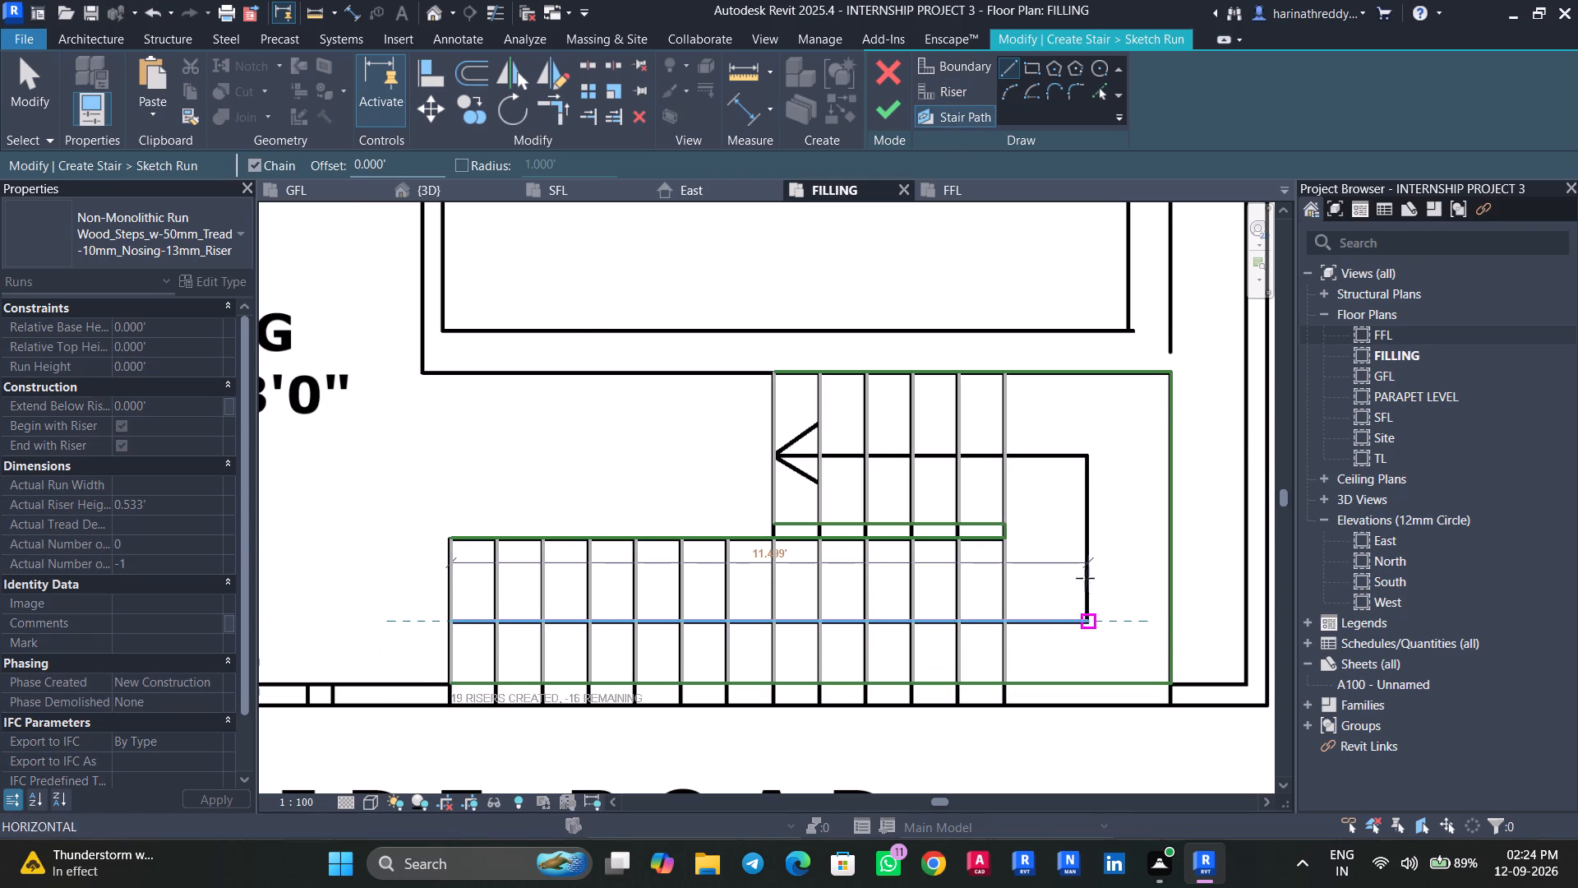
{"action": "left_click", "coordinate": [1088, 455]}
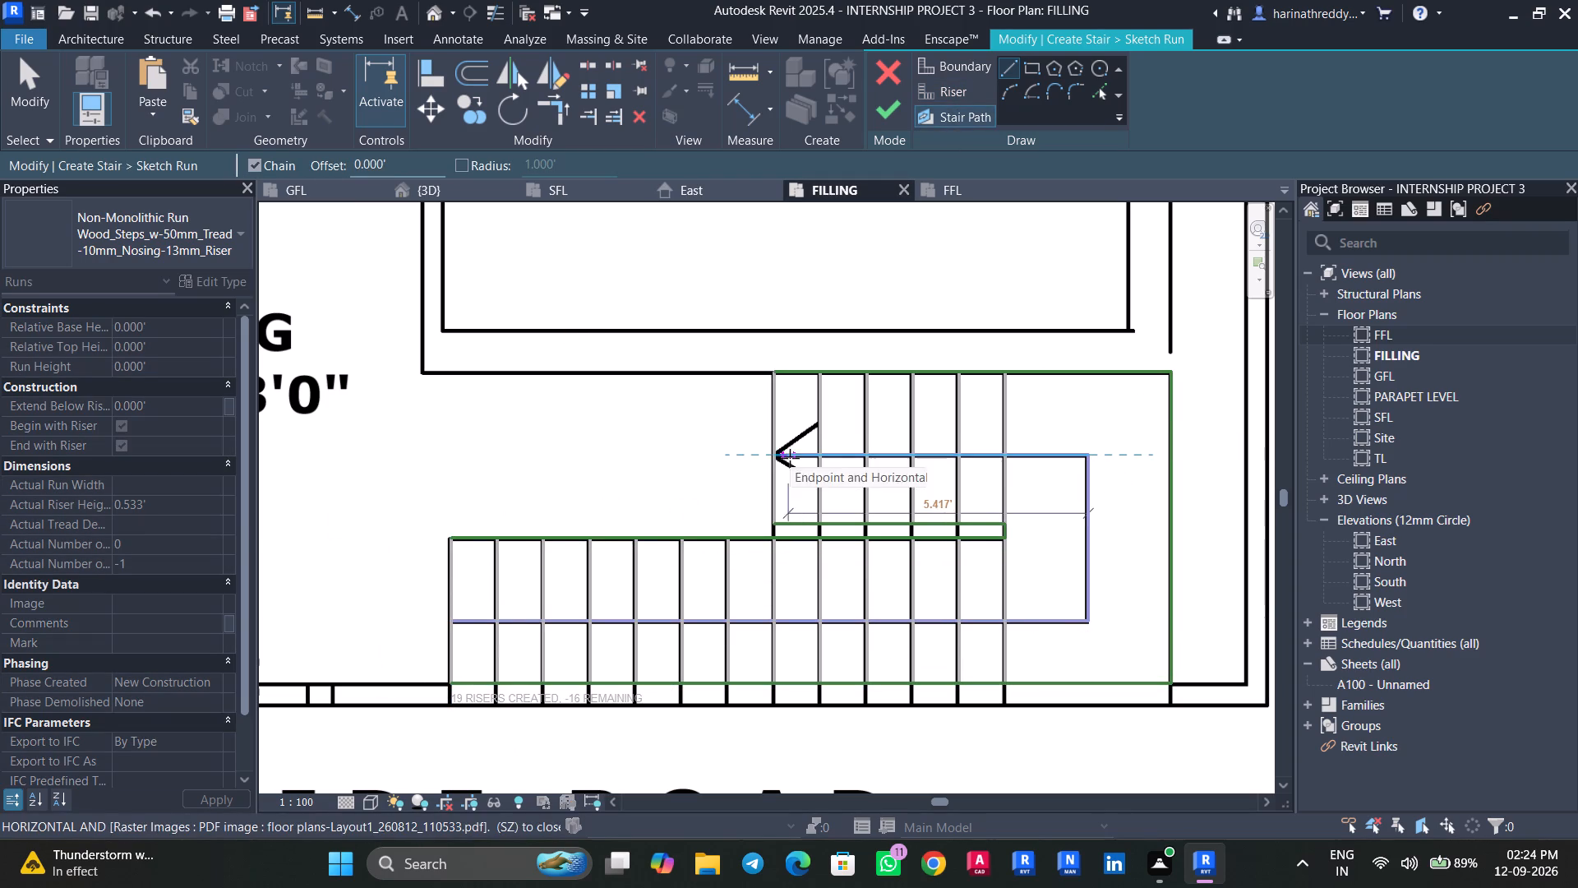
{"action": "left_click", "coordinate": [779, 457]}
{"action": "key", "text": "Escape"}
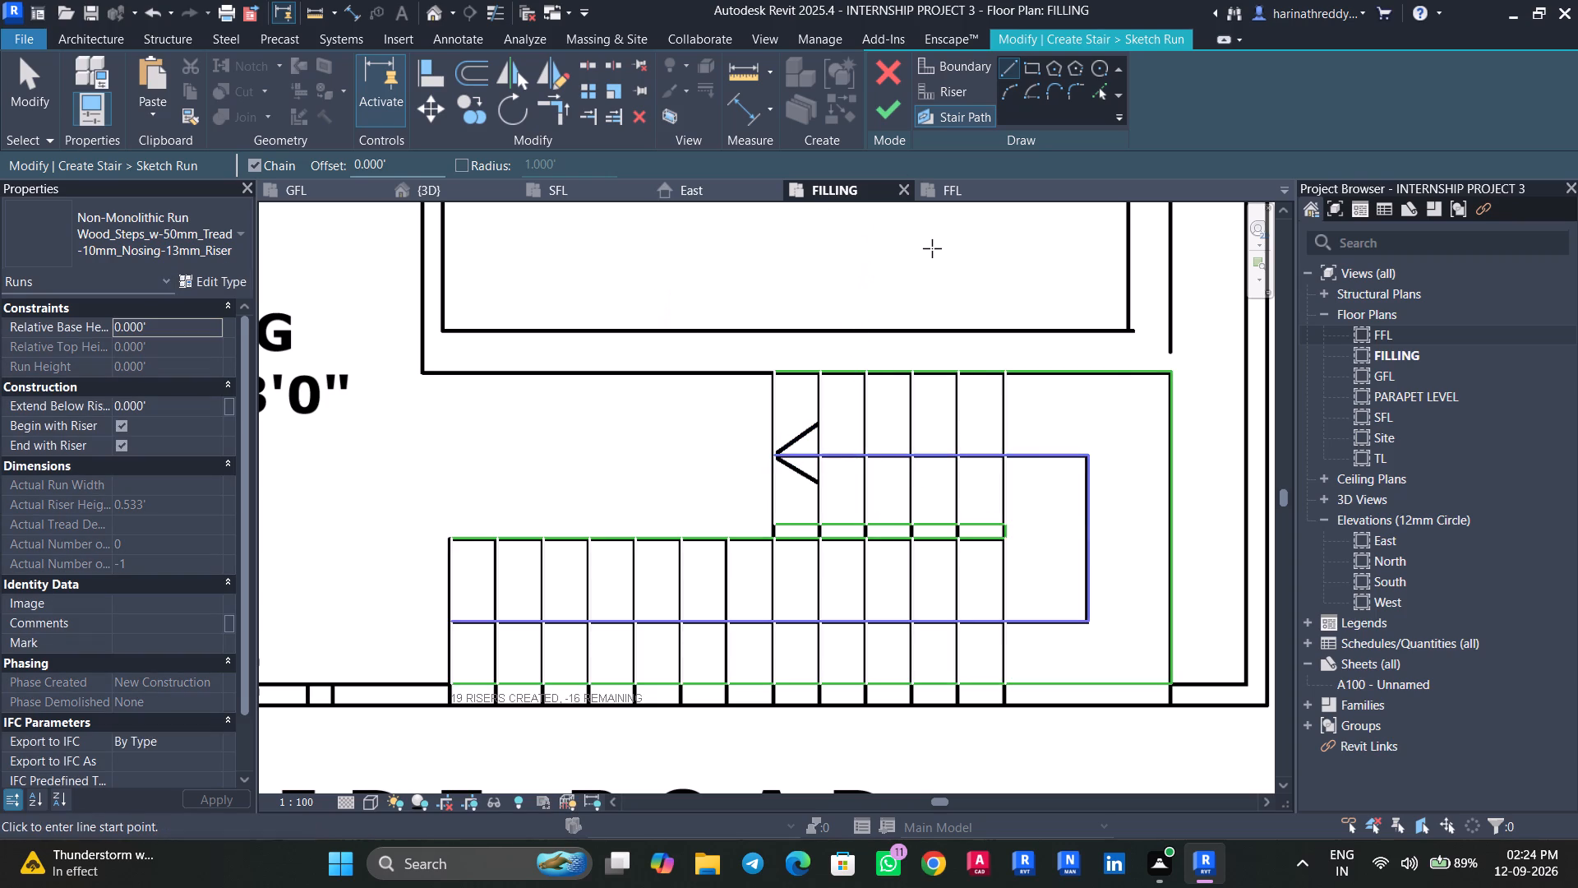
{"action": "left_click", "coordinate": [878, 107]}
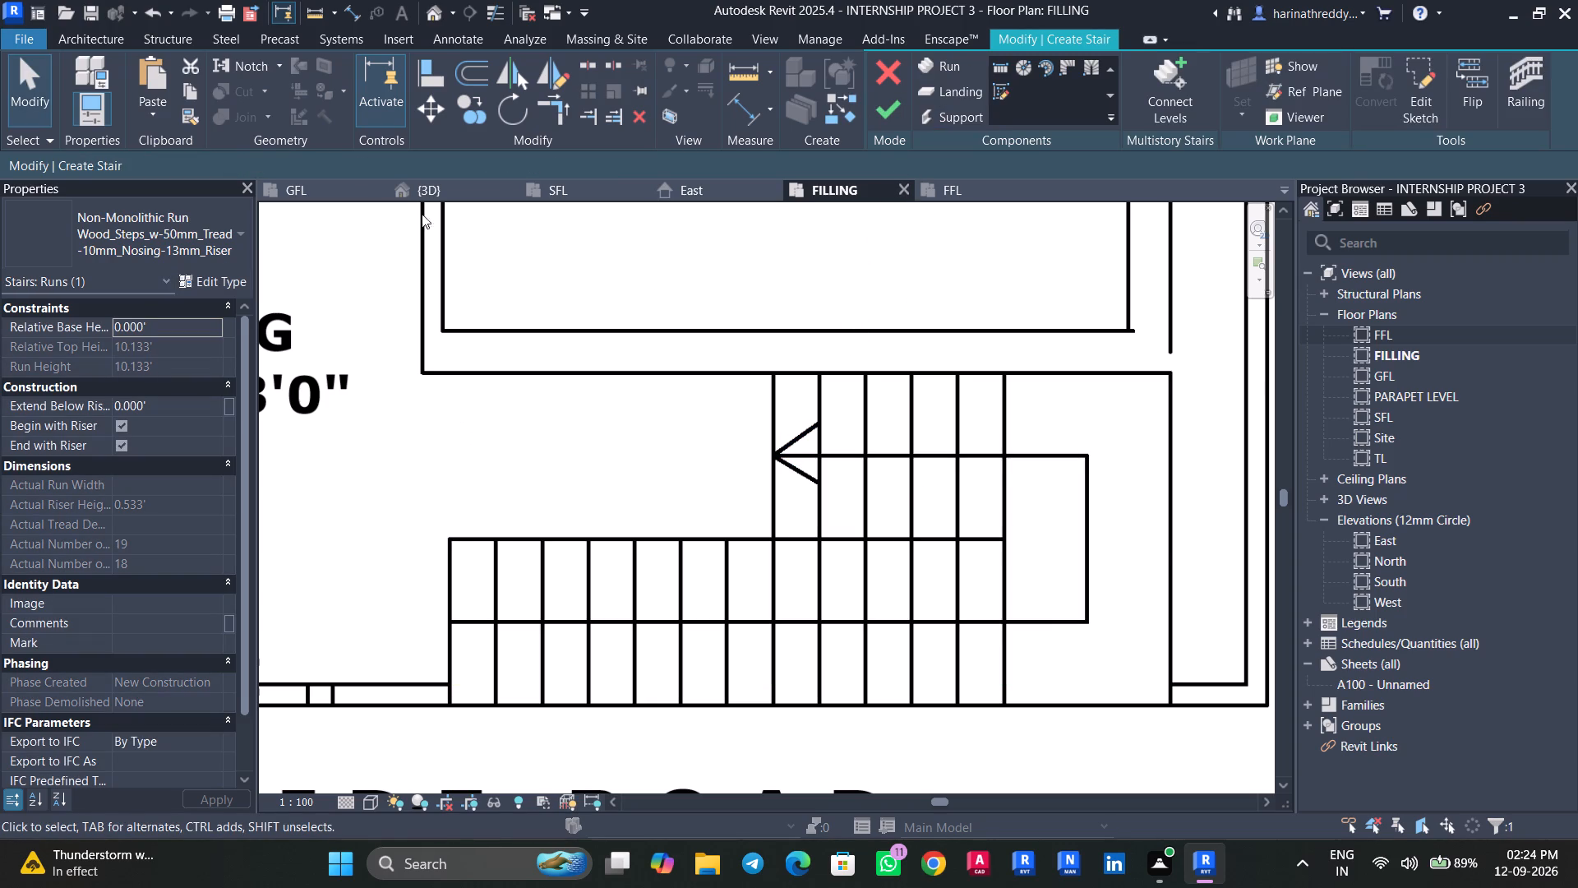
{"action": "left_click", "coordinate": [880, 118]}
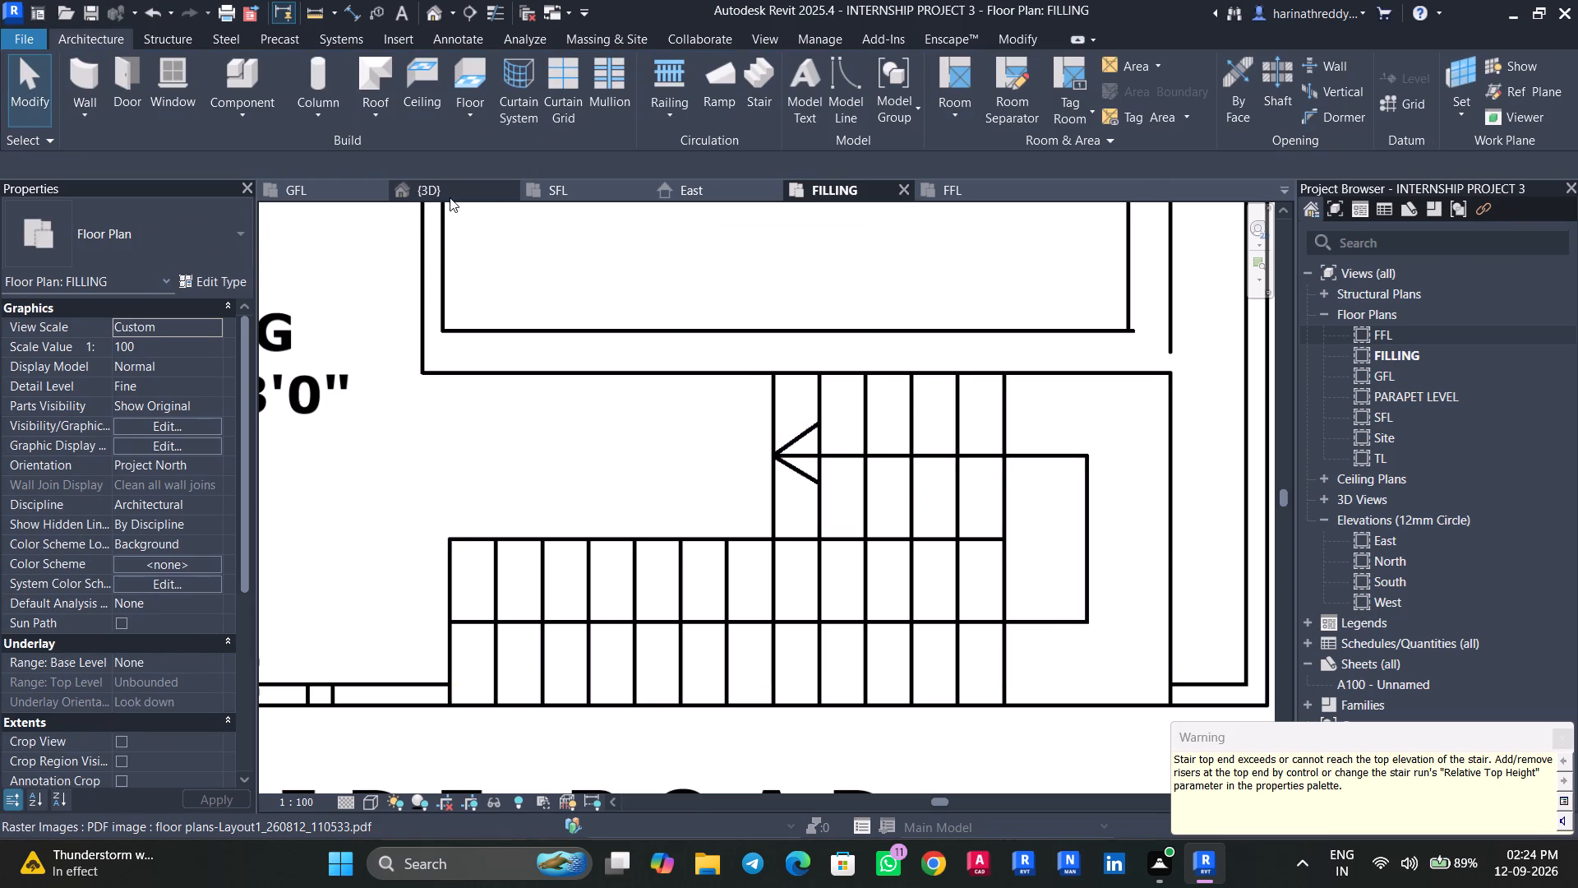
In the 3D view, edit the new stair, flip its run's direction of travel, and finish the edit.
{"action": "left_click", "coordinate": [450, 194]}
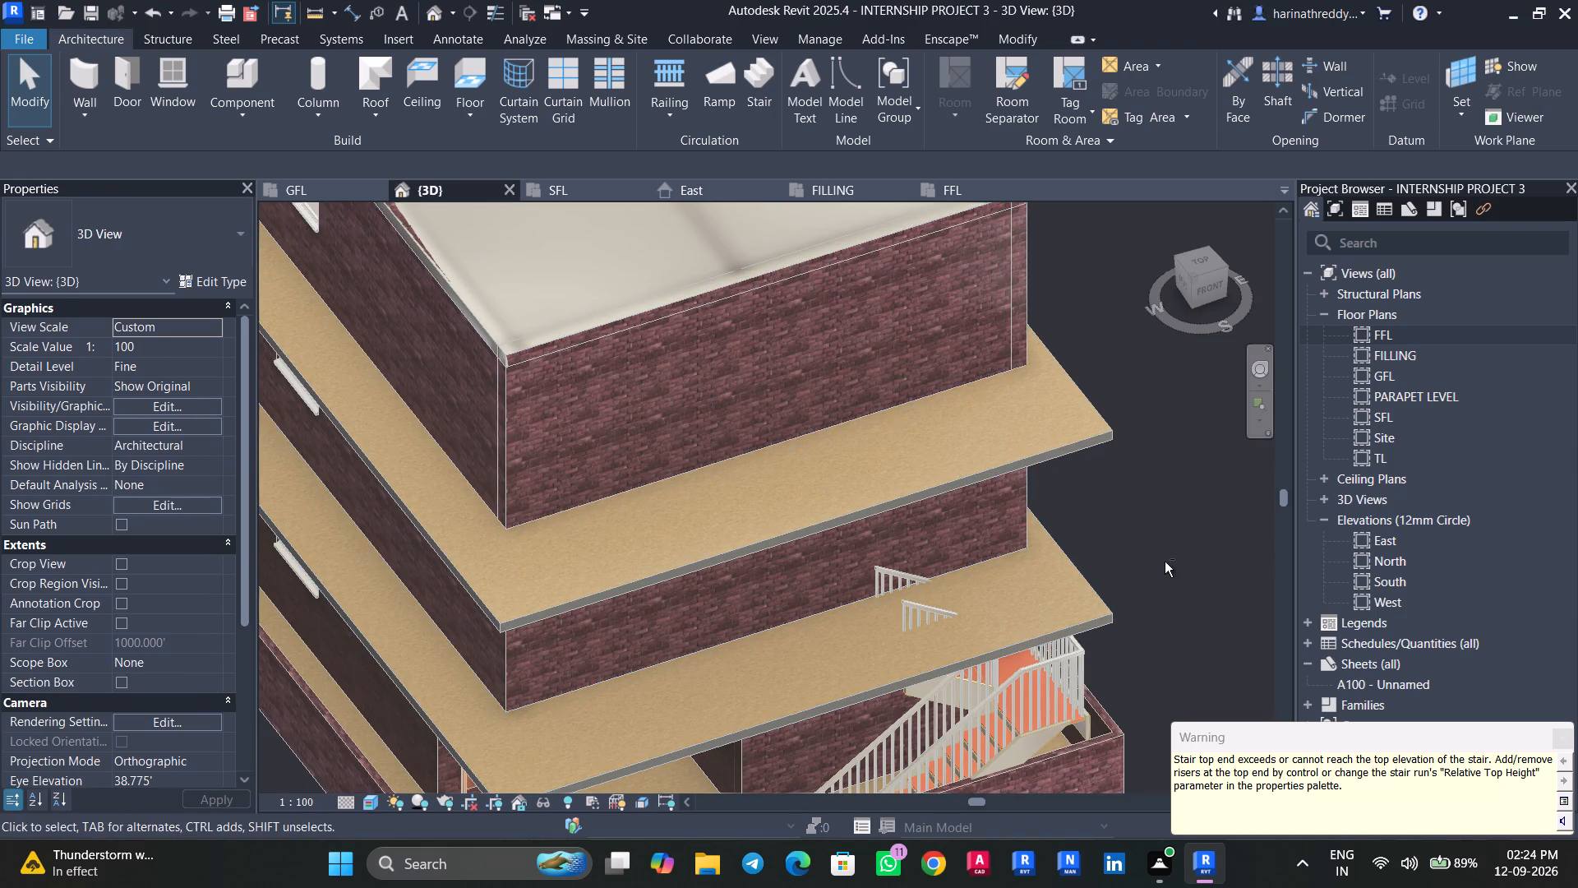
{"action": "middle_click_drag", "start_coordinate": [1165, 562], "coordinate": [1132, 488], "text": "shift"}
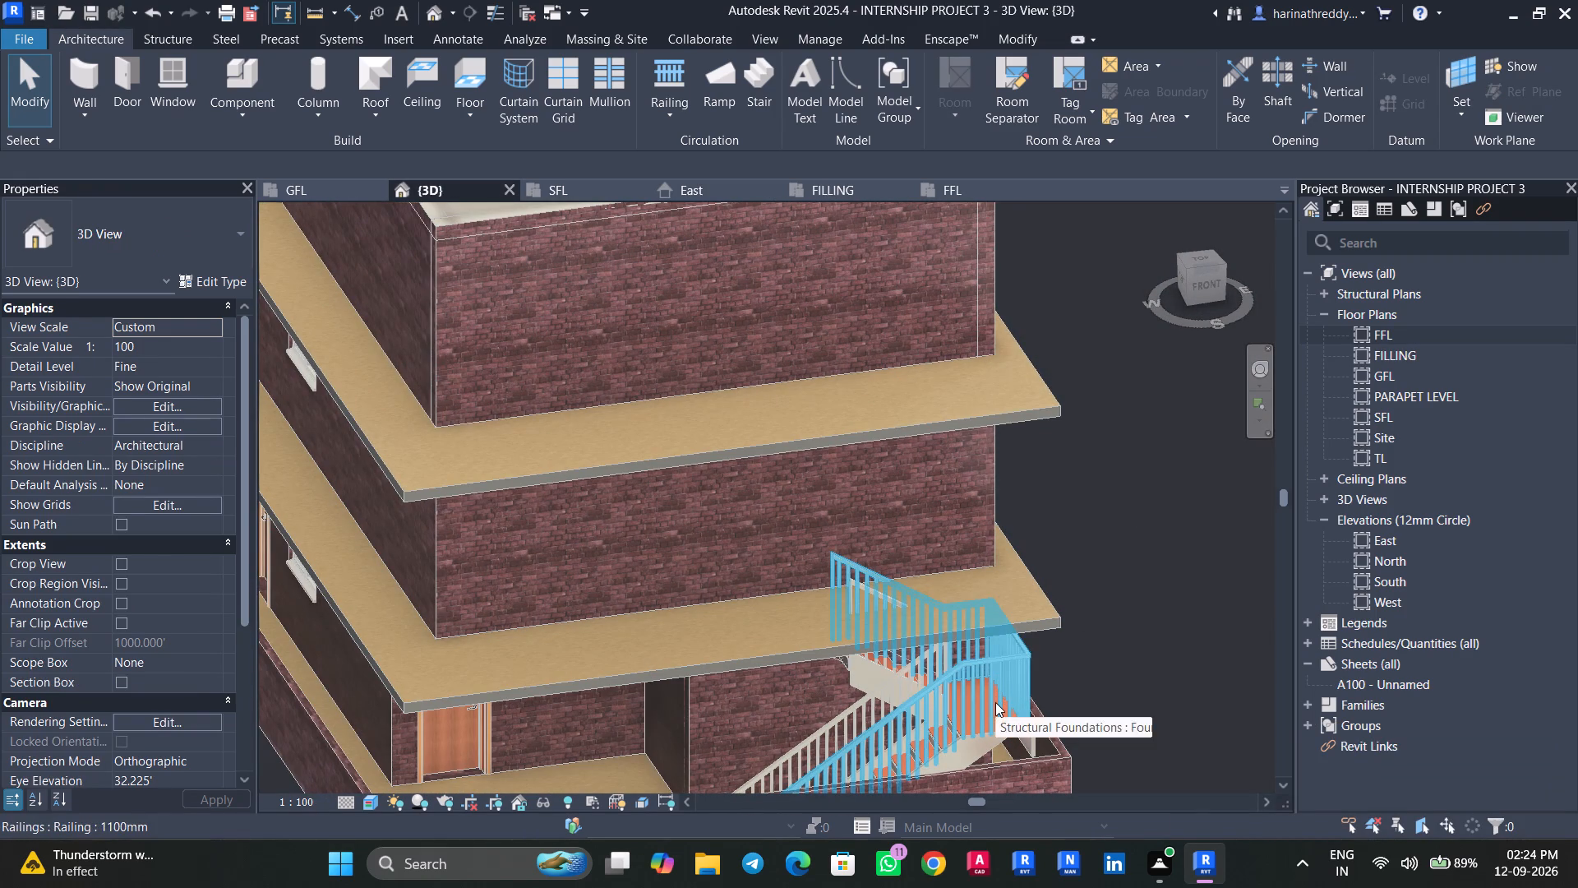
{"action": "left_click", "coordinate": [995, 702]}
{"action": "key", "text": "Escape"}
{"action": "left_click", "coordinate": [987, 743]}
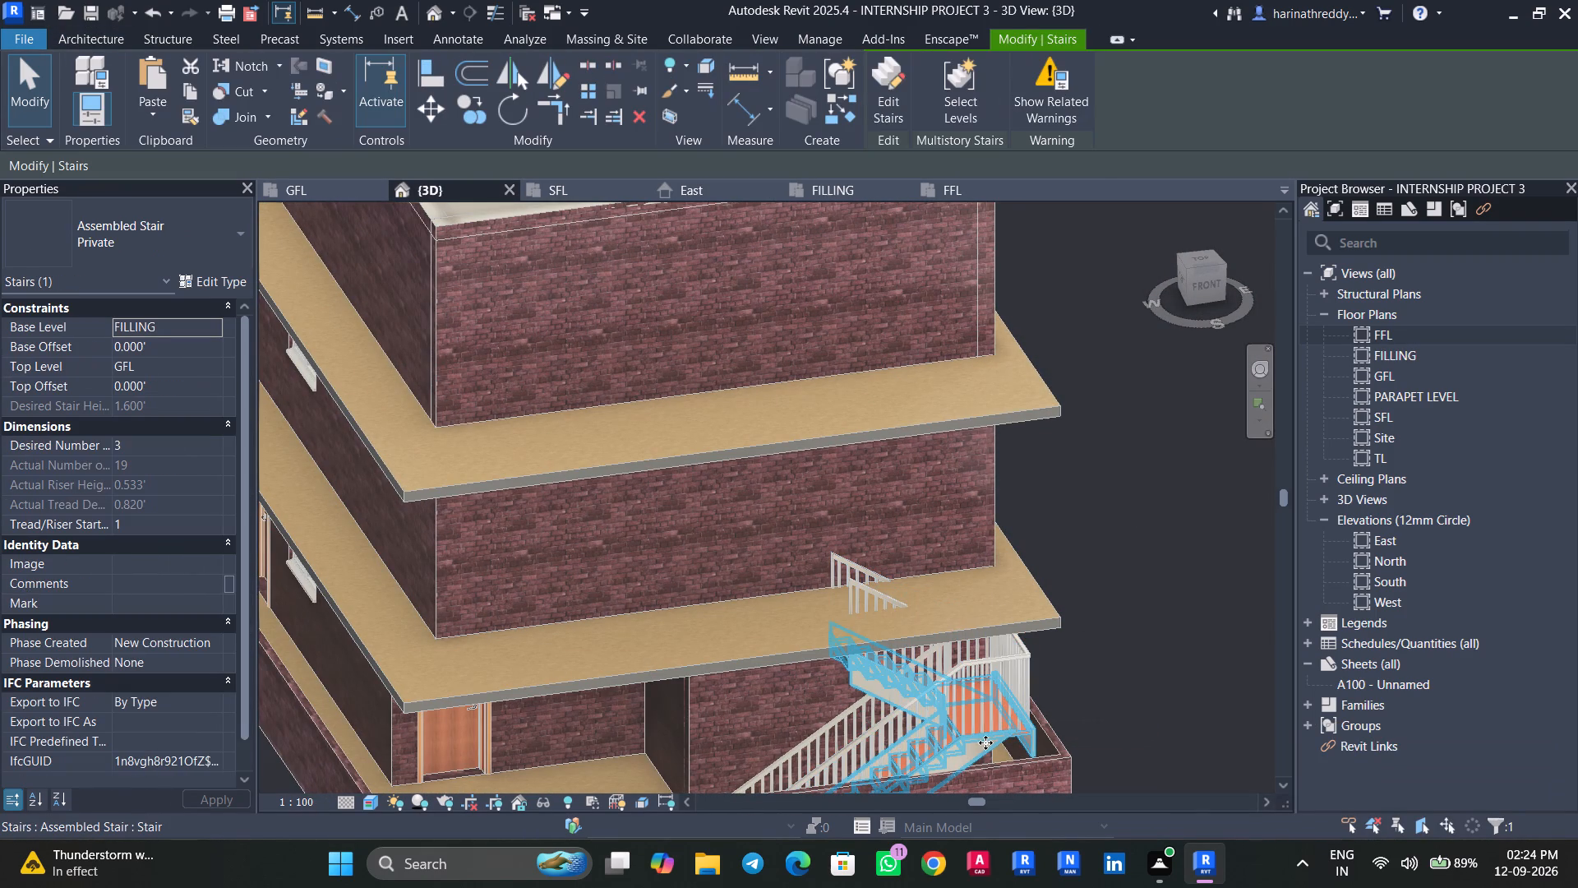
{"action": "left_click", "coordinate": [890, 110]}
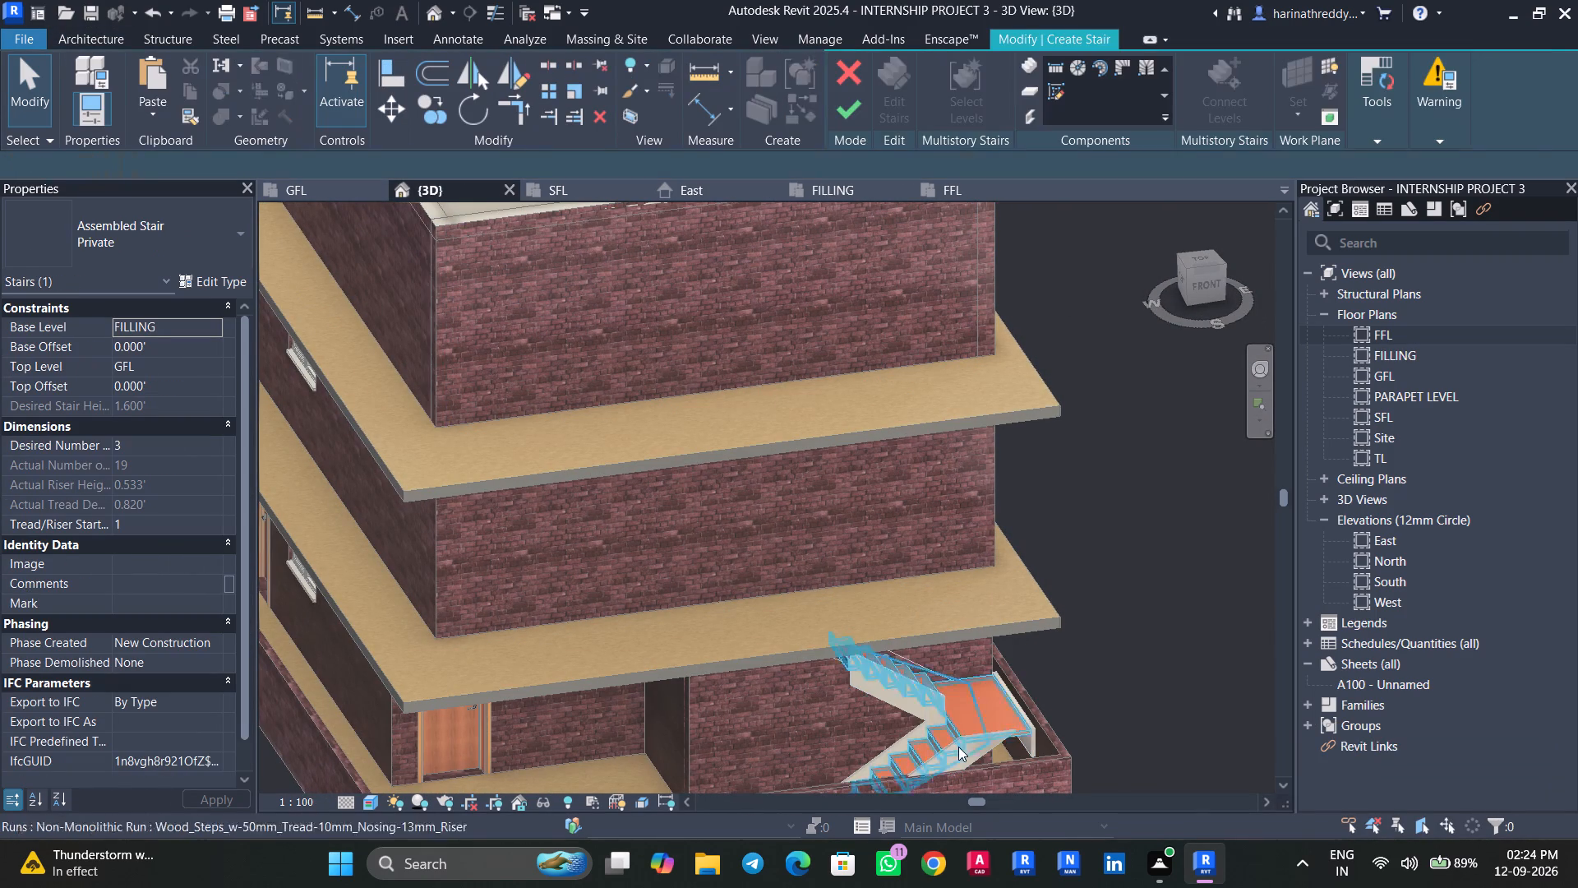
{"action": "left_click", "coordinate": [959, 722]}
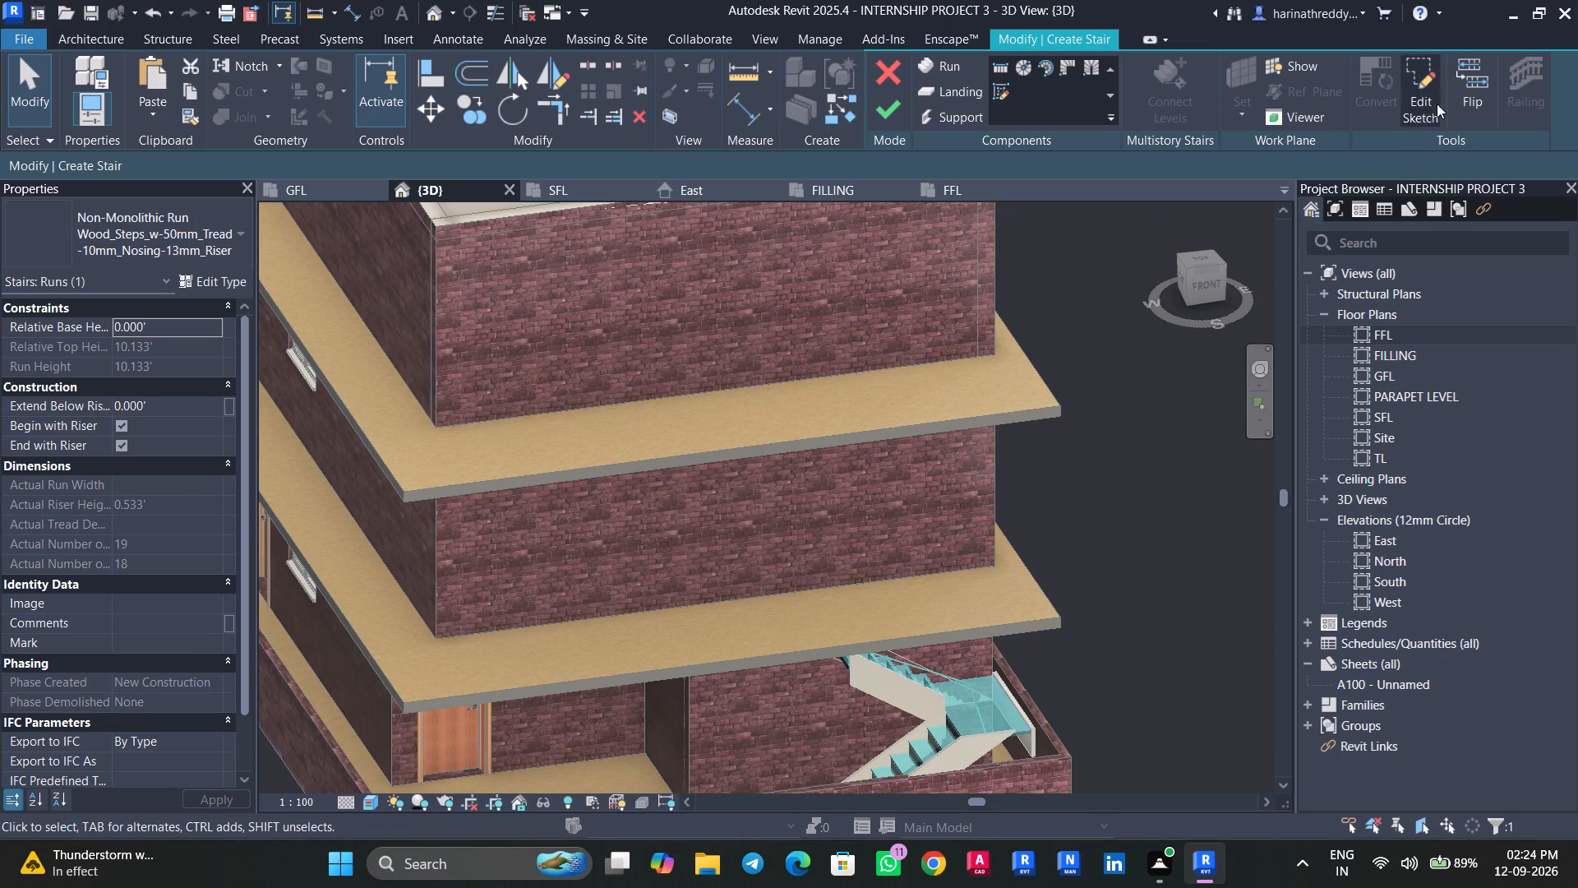
{"action": "left_click", "coordinate": [1460, 92]}
{"action": "middle_click_drag", "start_coordinate": [1142, 639], "coordinate": [1116, 455]}
{"action": "middle_click_drag", "start_coordinate": [1116, 456], "coordinate": [1056, 489], "text": "shift"}
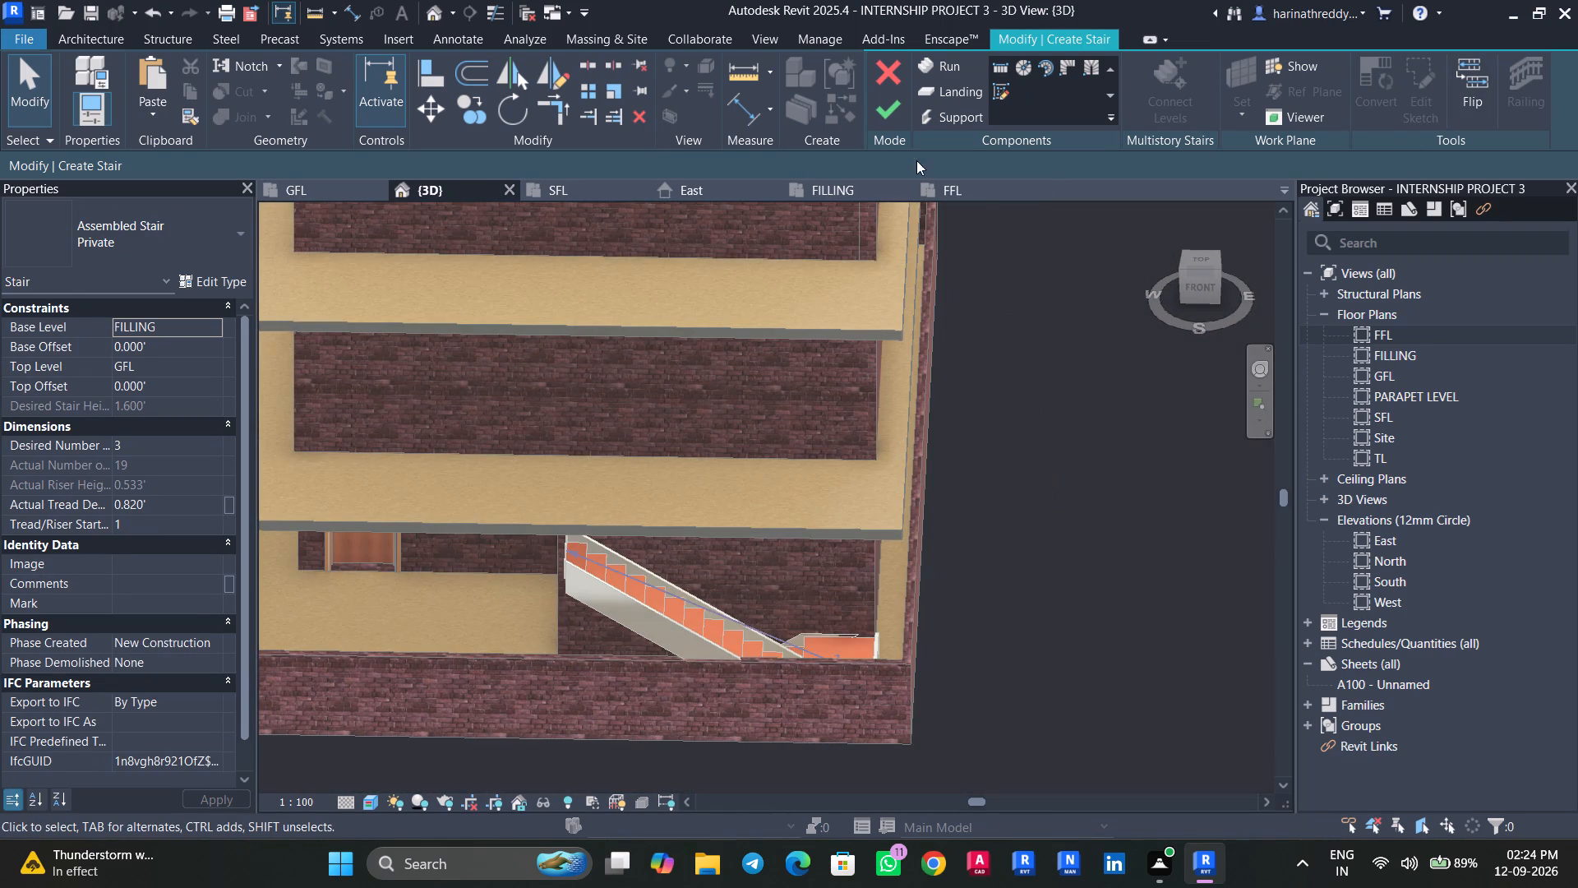
{"action": "left_click", "coordinate": [896, 112]}
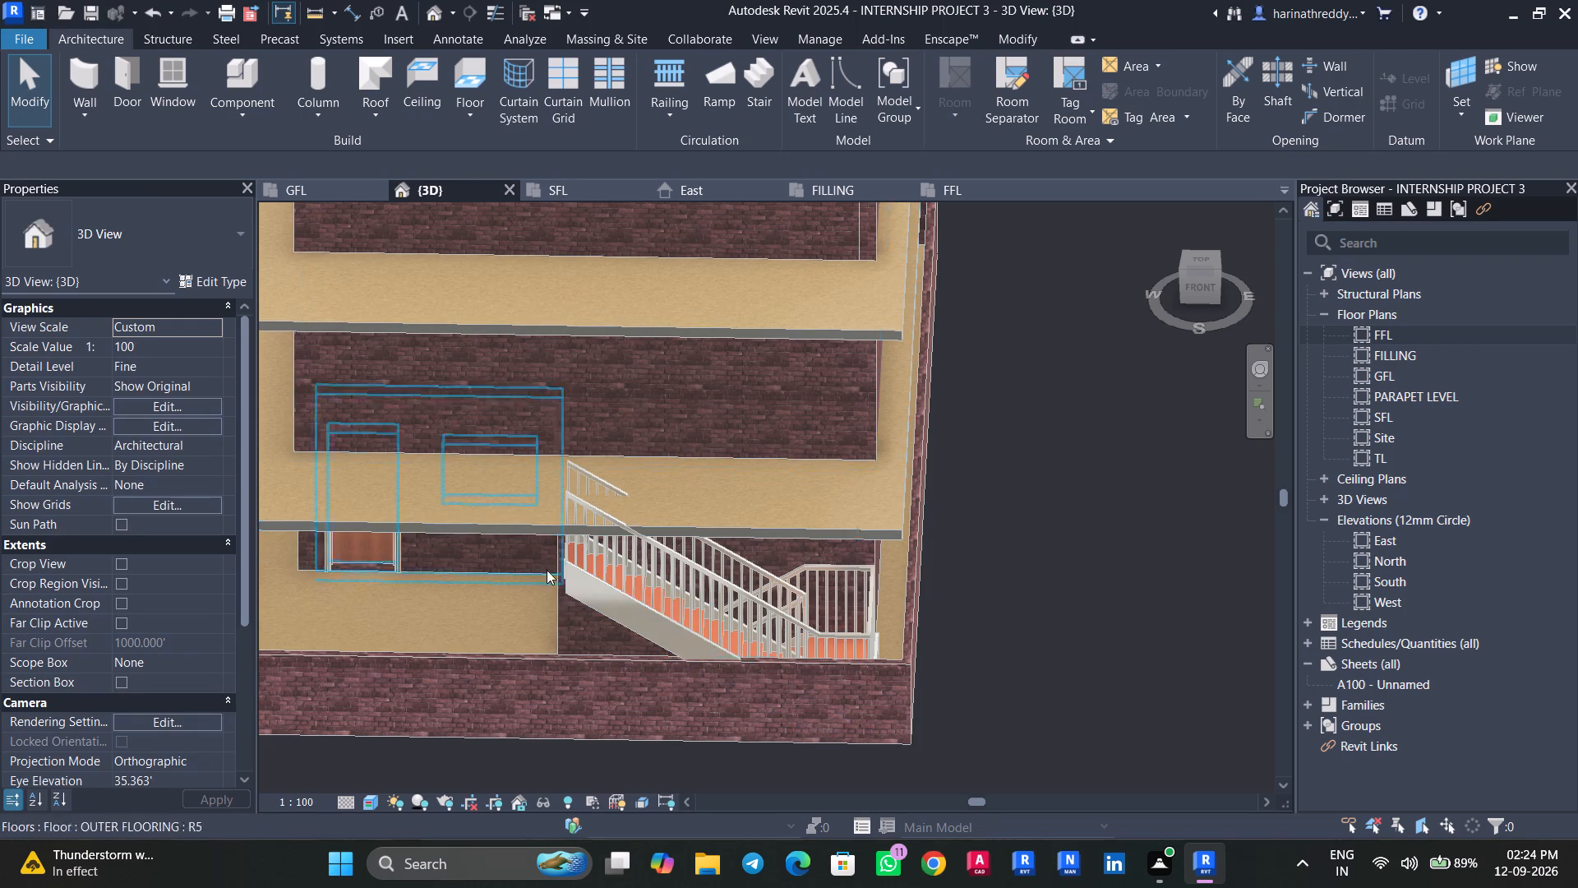
Delete both 1100mm railings from the new stair.
{"action": "left_click", "coordinate": [635, 568]}
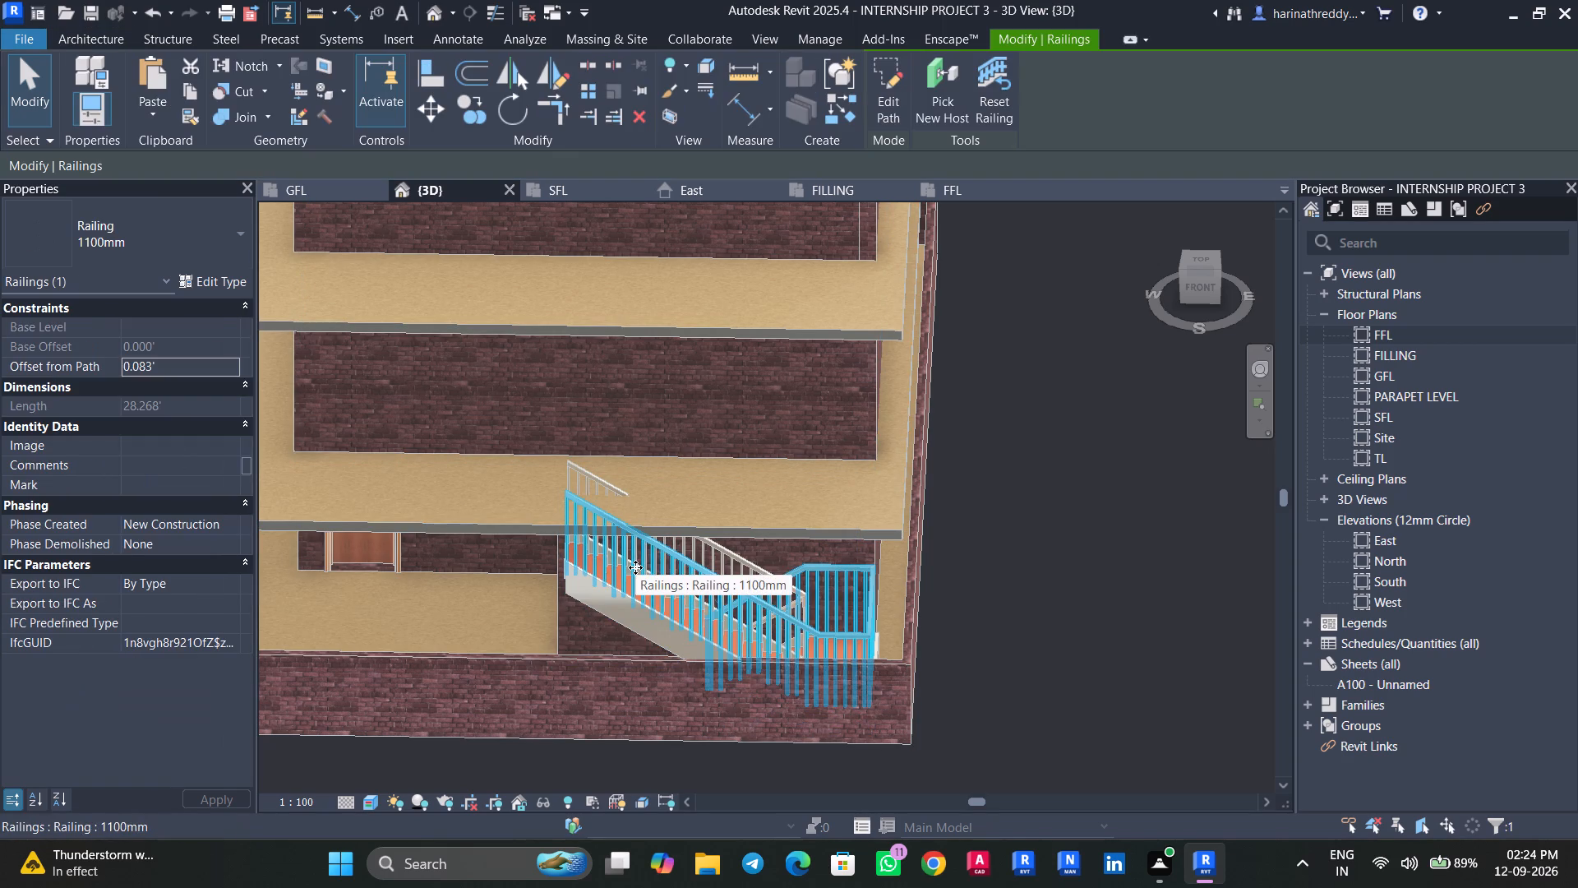
{"action": "key", "text": "Delete"}
{"action": "left_click", "coordinate": [685, 566]}
{"action": "key", "text": "Delete"}
Change the stair's type to Cast-In-Place Stair Insitu_Concrete_150mm_Waist.
{"action": "left_click", "coordinate": [678, 606]}
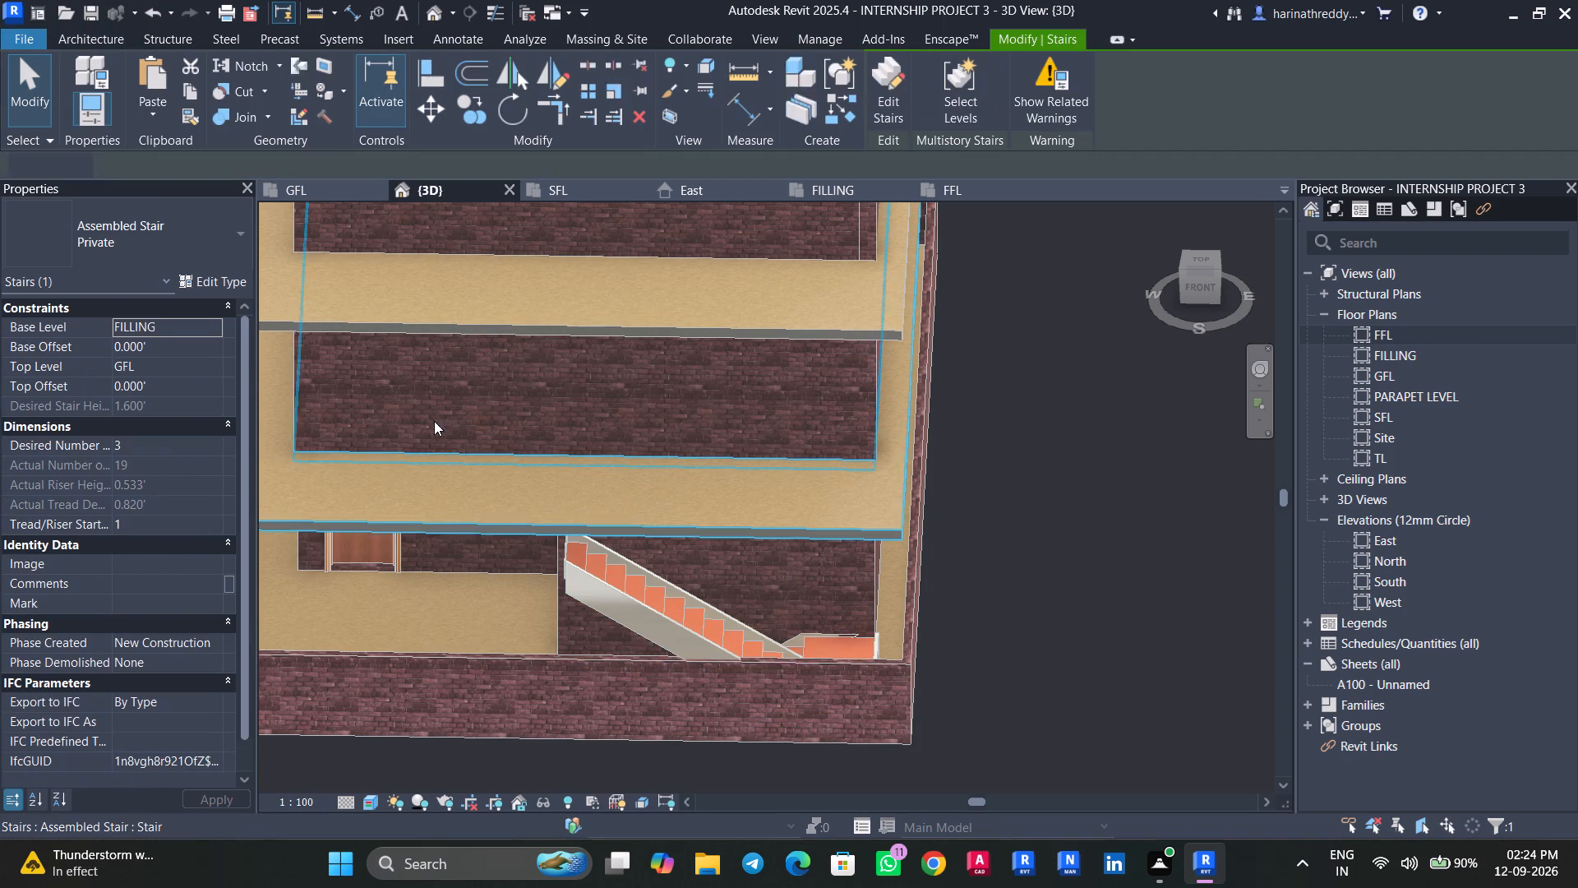
{"action": "left_click", "coordinate": [167, 238]}
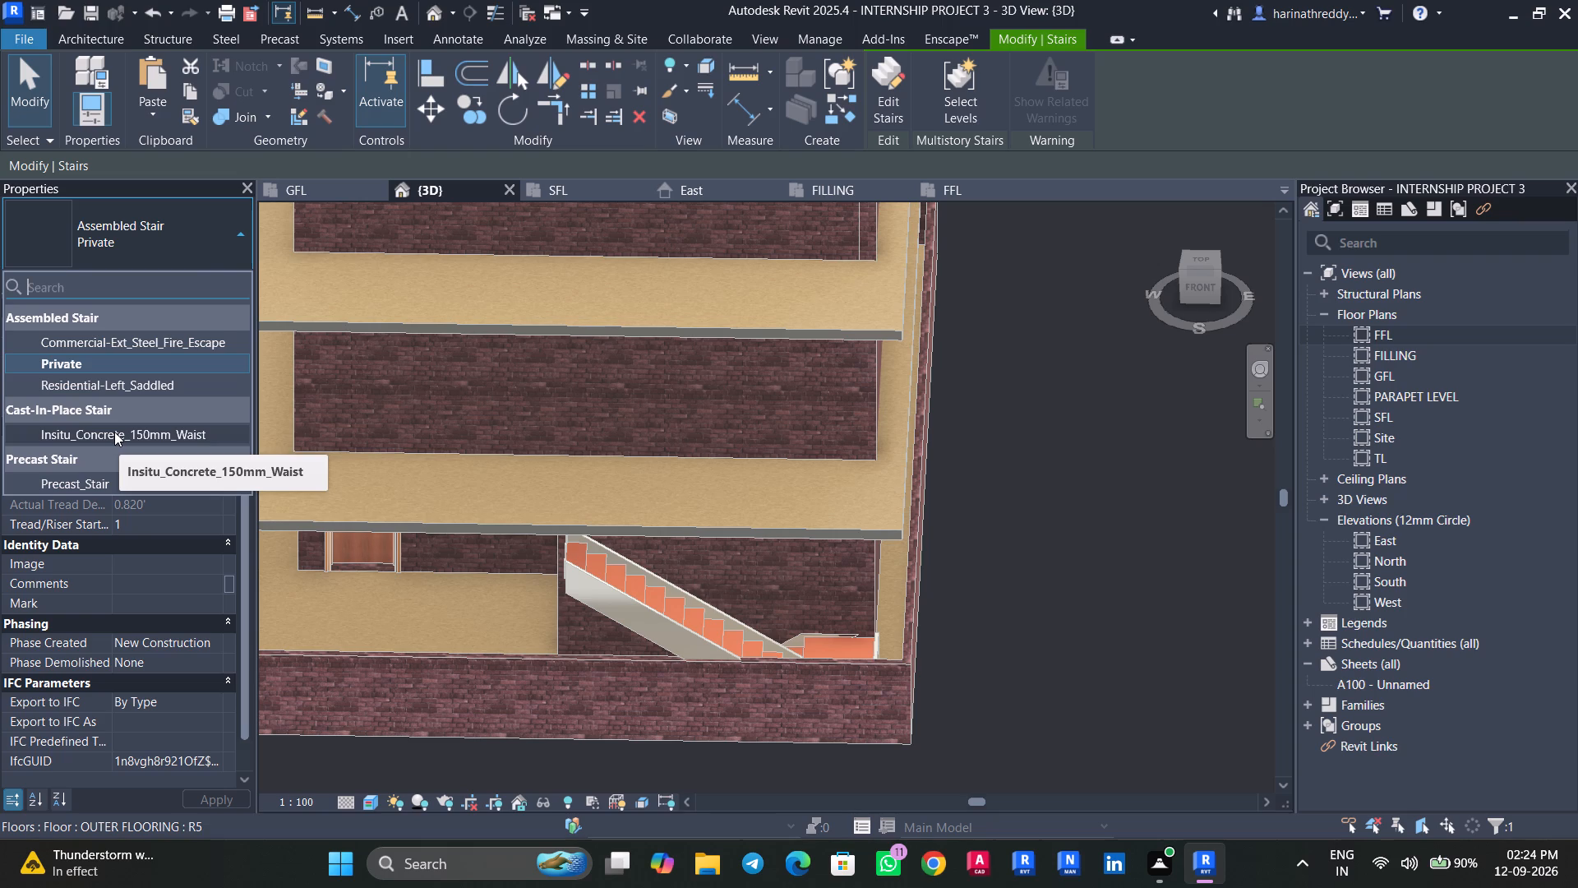
{"action": "left_click", "coordinate": [114, 432]}
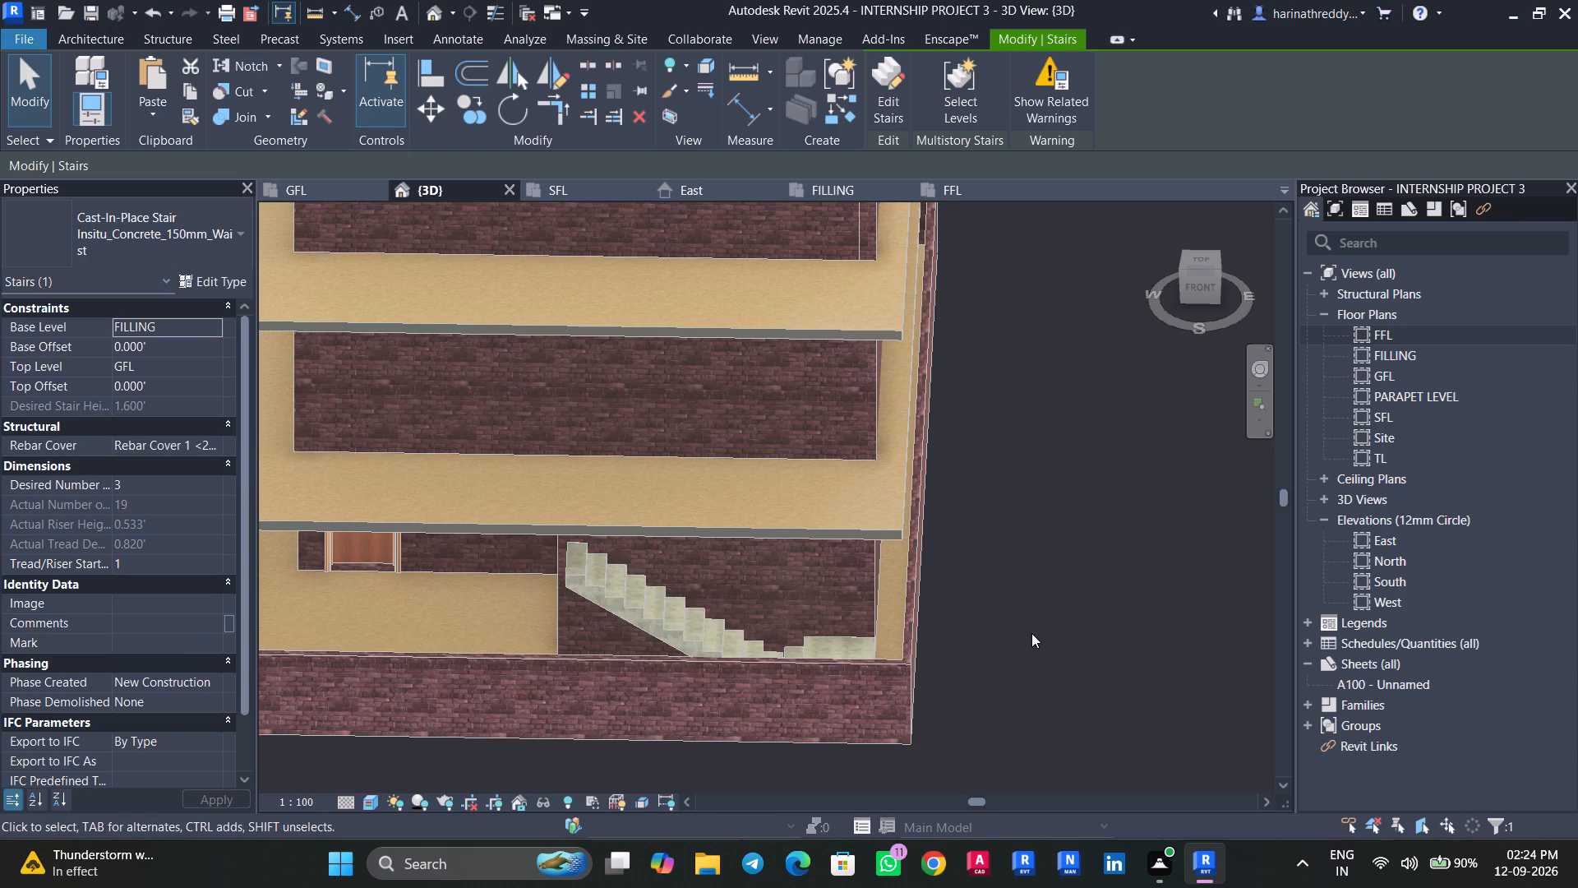
{"action": "middle_click_drag", "start_coordinate": [1027, 628], "coordinate": [1003, 760], "text": "shift"}
{"action": "middle_click_drag", "start_coordinate": [997, 740], "coordinate": [771, 547], "text": "shift"}
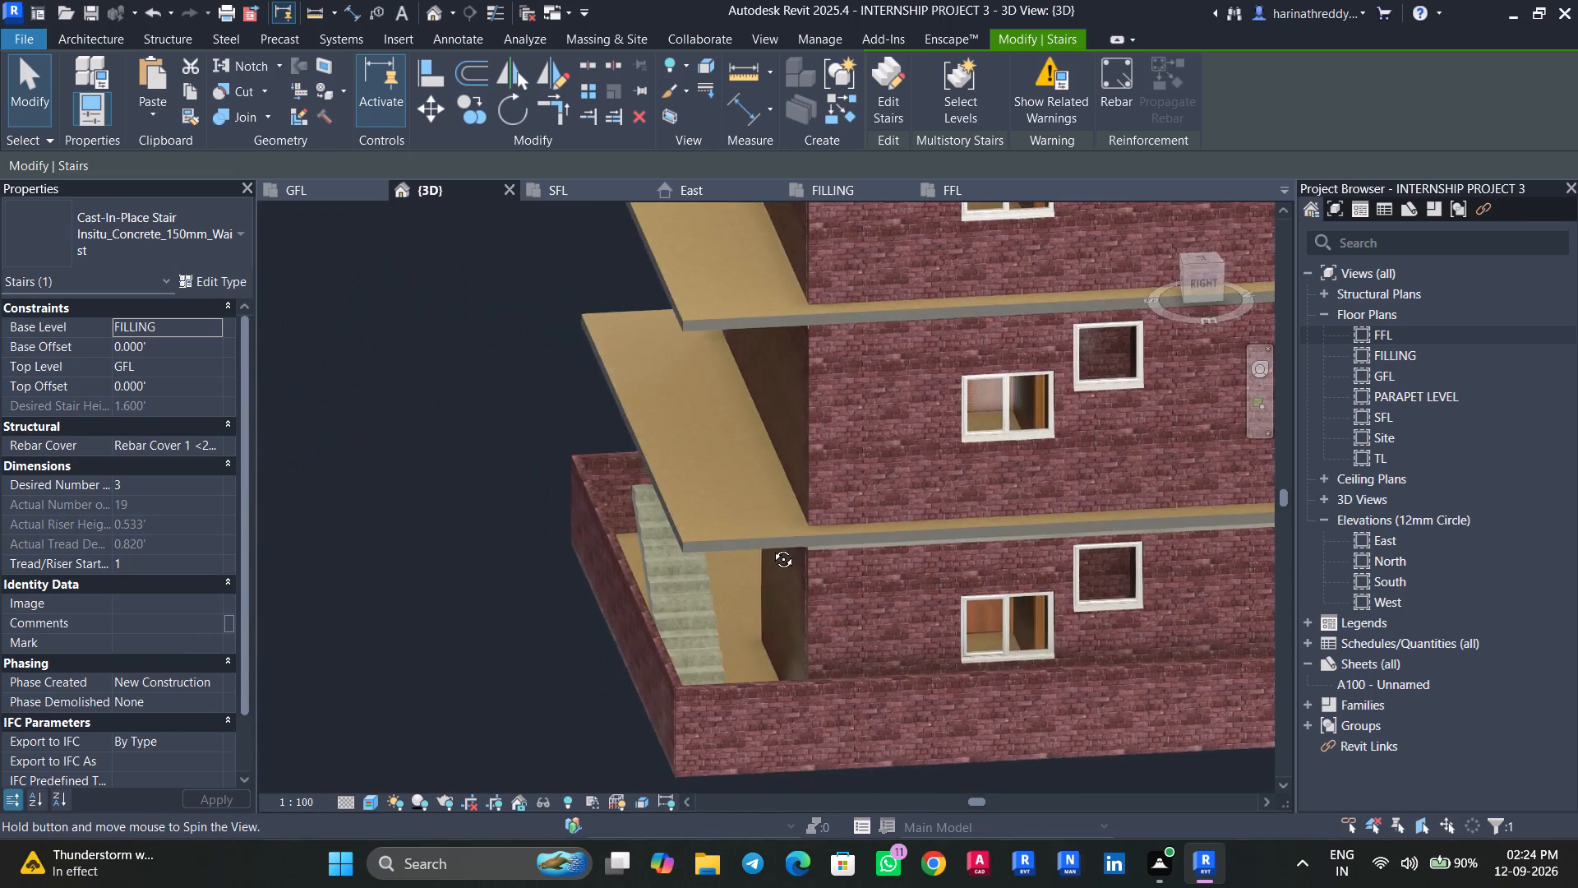
{"action": "middle_click_drag", "start_coordinate": [771, 547], "coordinate": [808, 547], "text": "shift"}
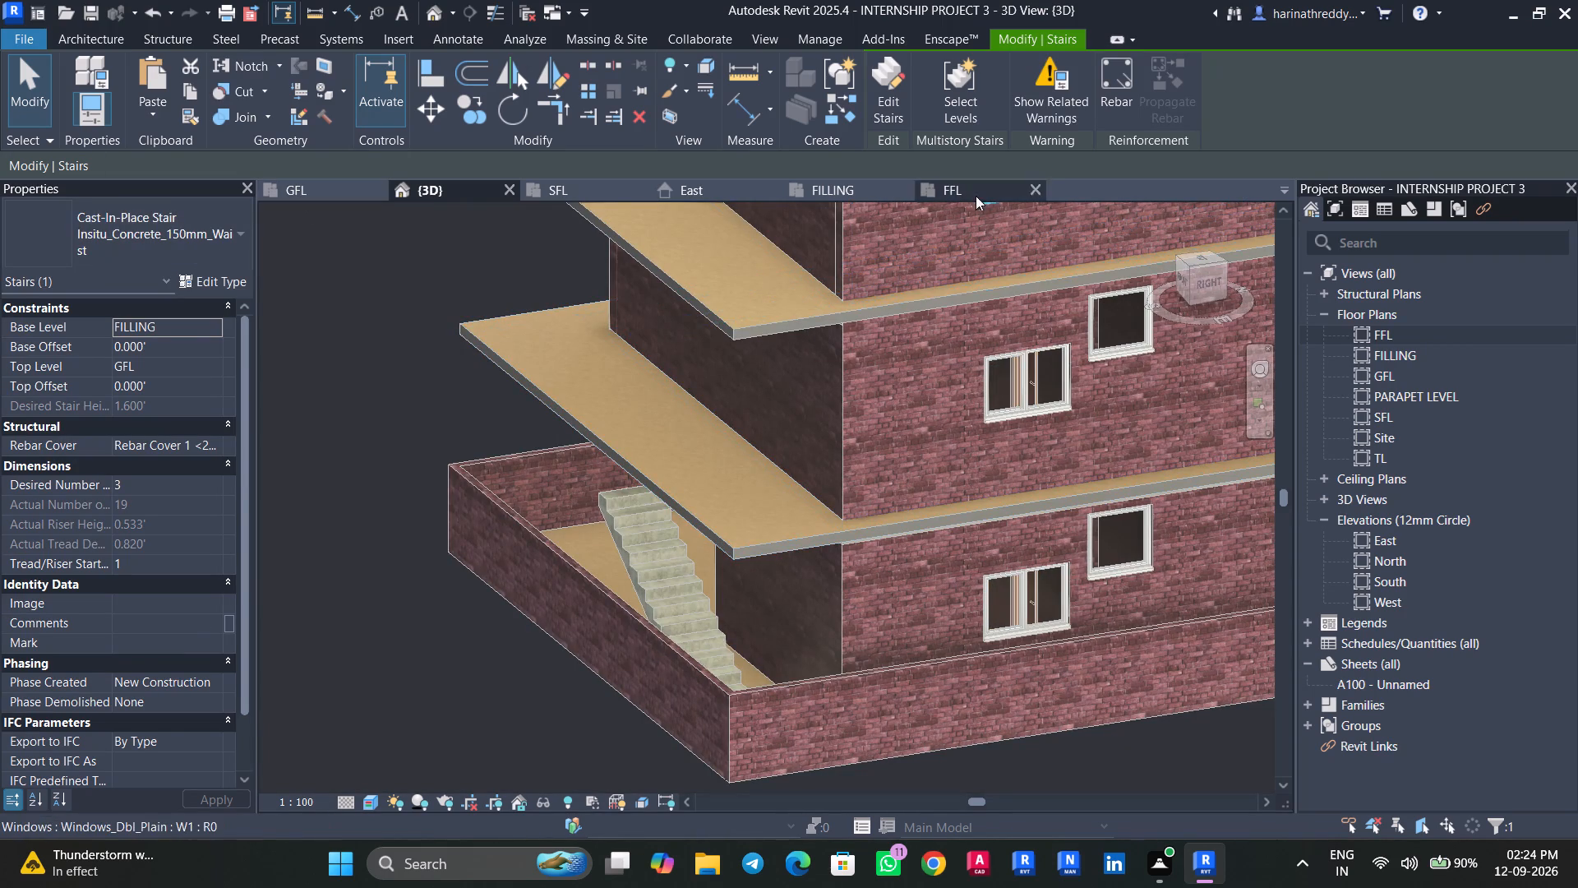
Examine the staircase in the FILLING floor plan against the stair drawn on the reference ground floor plan.
{"action": "left_click", "coordinate": [808, 183]}
{"action": "scroll", "coordinate": [501, 469], "scroll_direction": "down", "scroll_amount": 3}
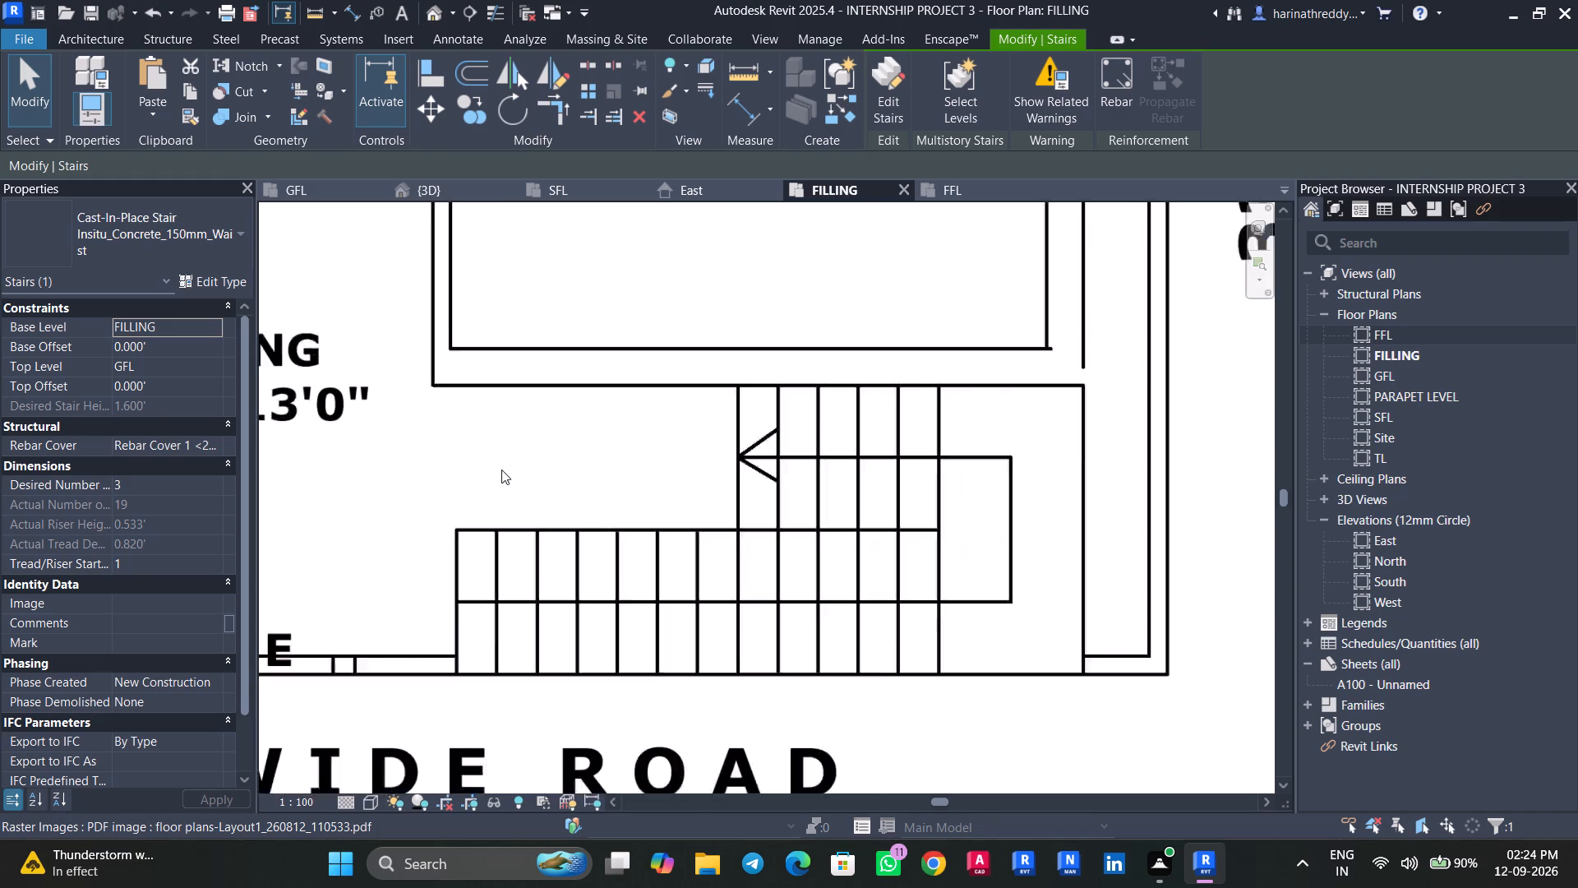
{"action": "scroll", "coordinate": [501, 469], "scroll_direction": "down", "scroll_amount": 2}
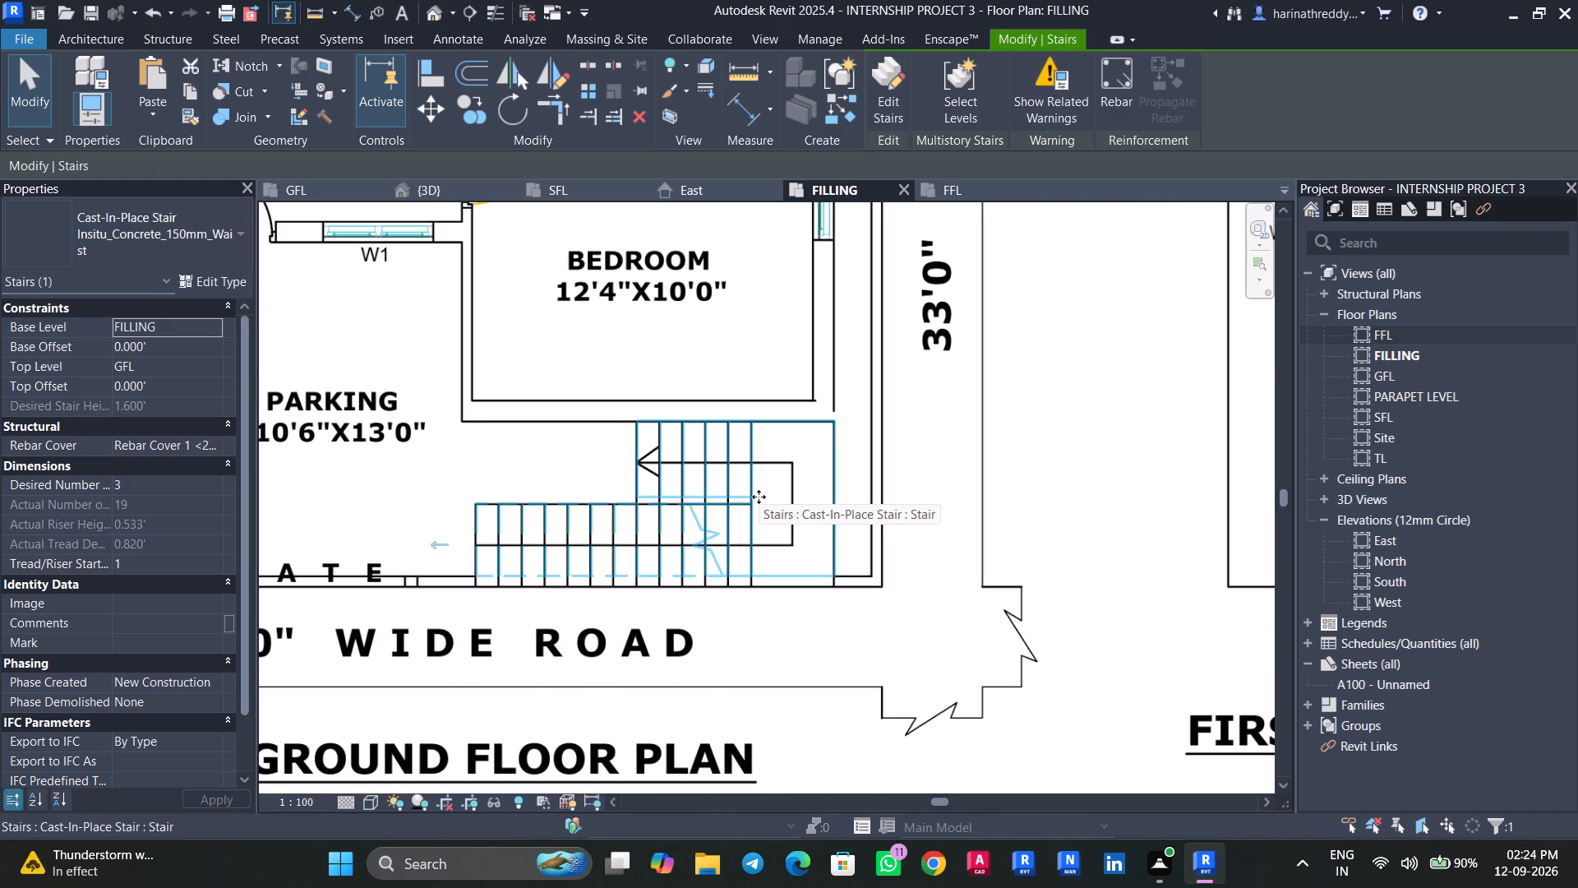
{"action": "scroll", "coordinate": [534, 441], "scroll_direction": "down", "scroll_amount": 4}
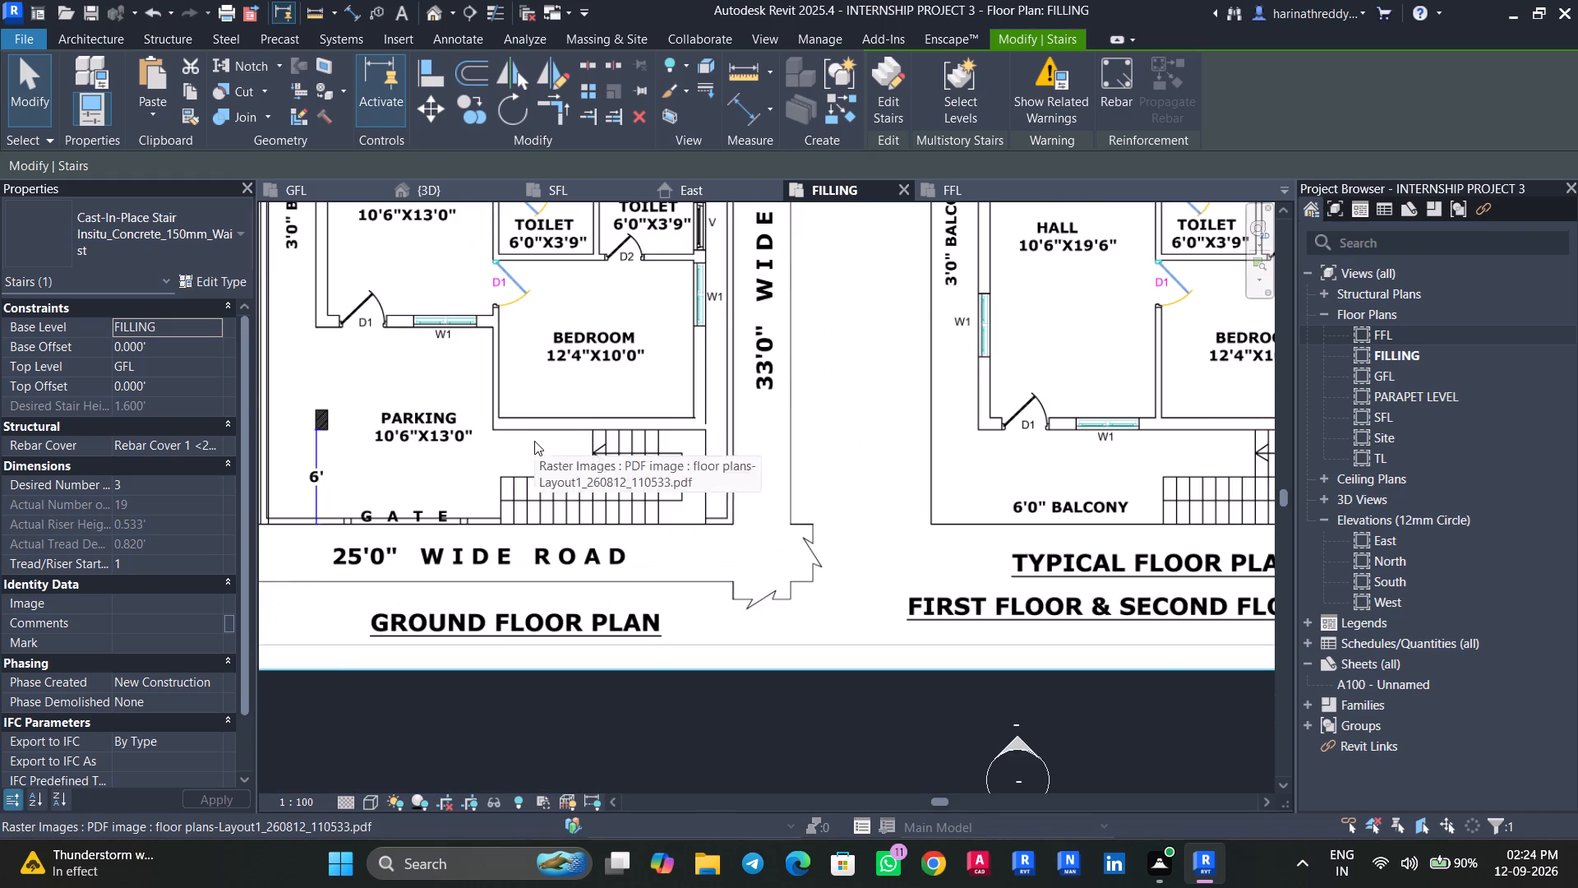
{"action": "scroll", "coordinate": [534, 441], "scroll_direction": "up", "scroll_amount": 3}
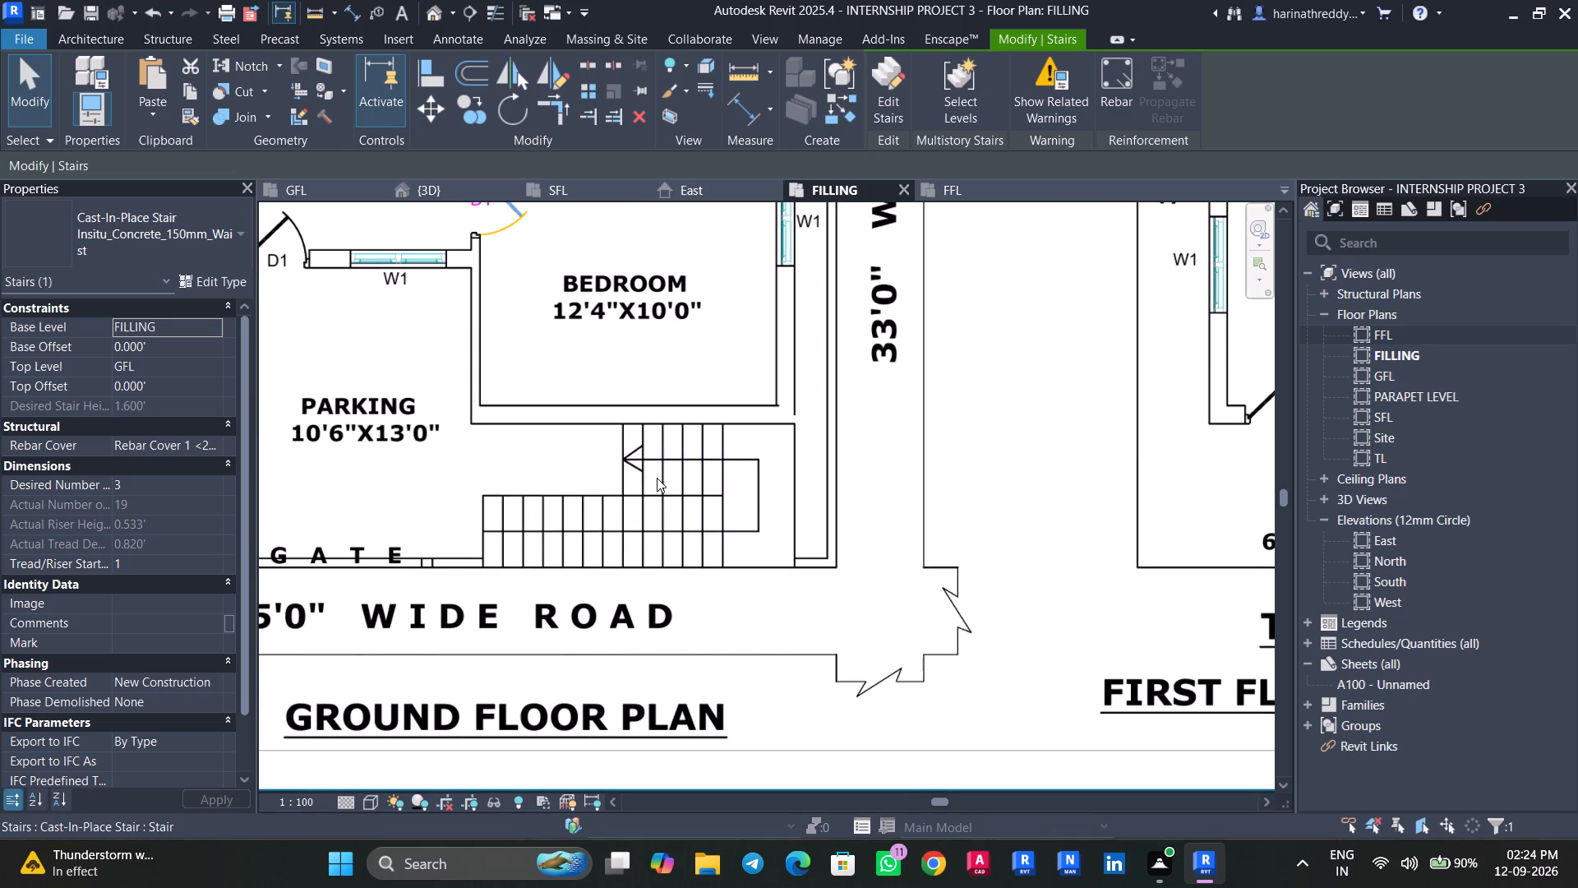
{"action": "scroll", "coordinate": [556, 463], "scroll_direction": "down", "scroll_amount": 5}
{"action": "middle_click_drag", "start_coordinate": [556, 463], "coordinate": [573, 520]}
{"action": "scroll", "coordinate": [571, 520], "scroll_direction": "up", "scroll_amount": 4}
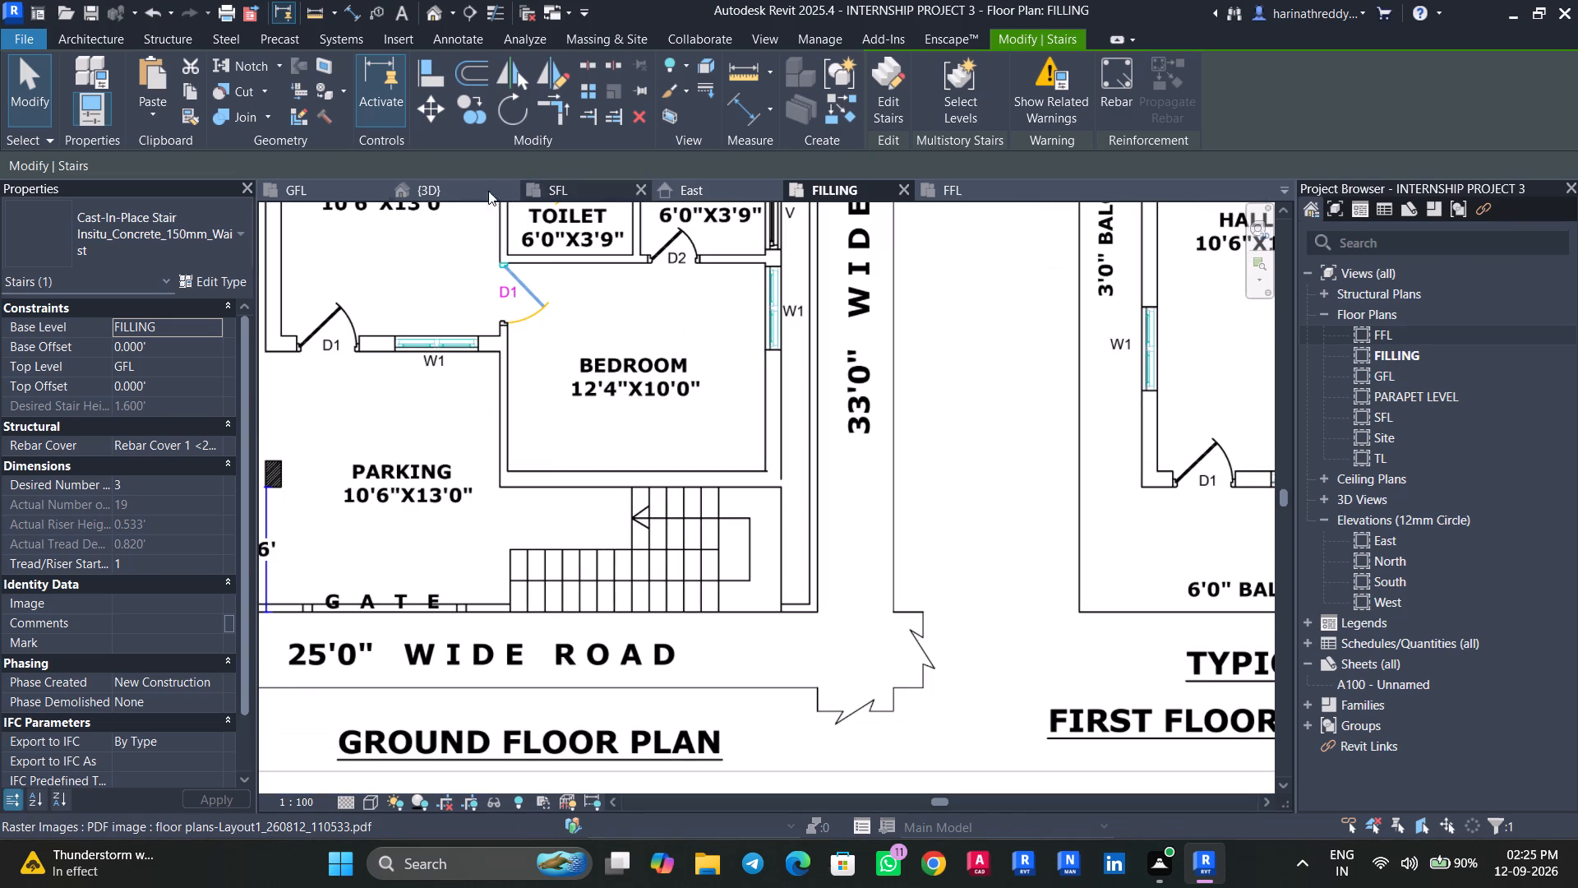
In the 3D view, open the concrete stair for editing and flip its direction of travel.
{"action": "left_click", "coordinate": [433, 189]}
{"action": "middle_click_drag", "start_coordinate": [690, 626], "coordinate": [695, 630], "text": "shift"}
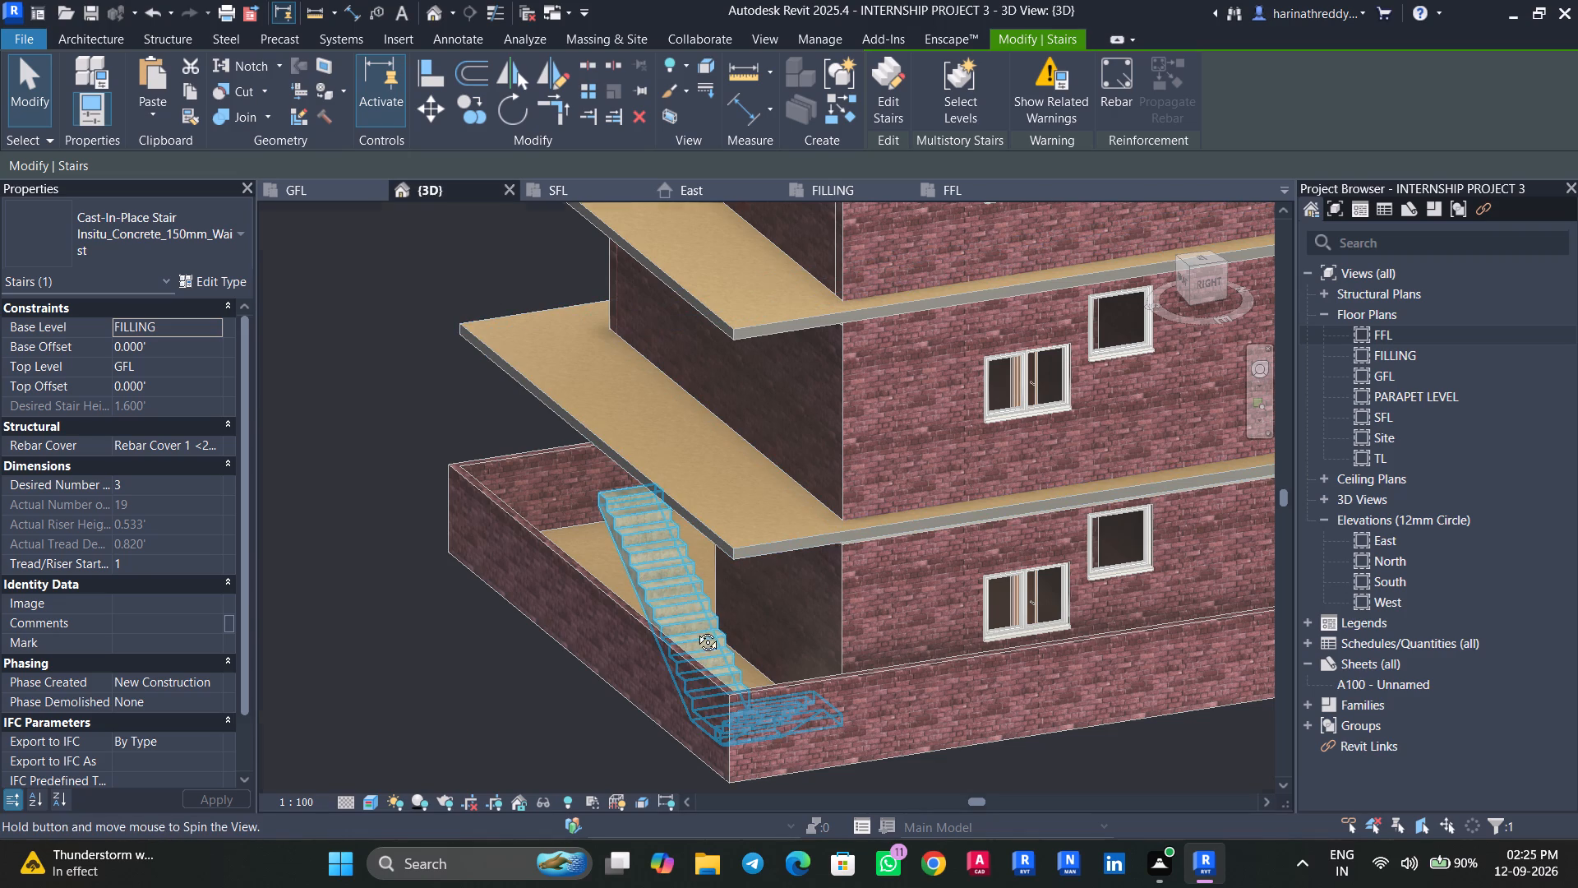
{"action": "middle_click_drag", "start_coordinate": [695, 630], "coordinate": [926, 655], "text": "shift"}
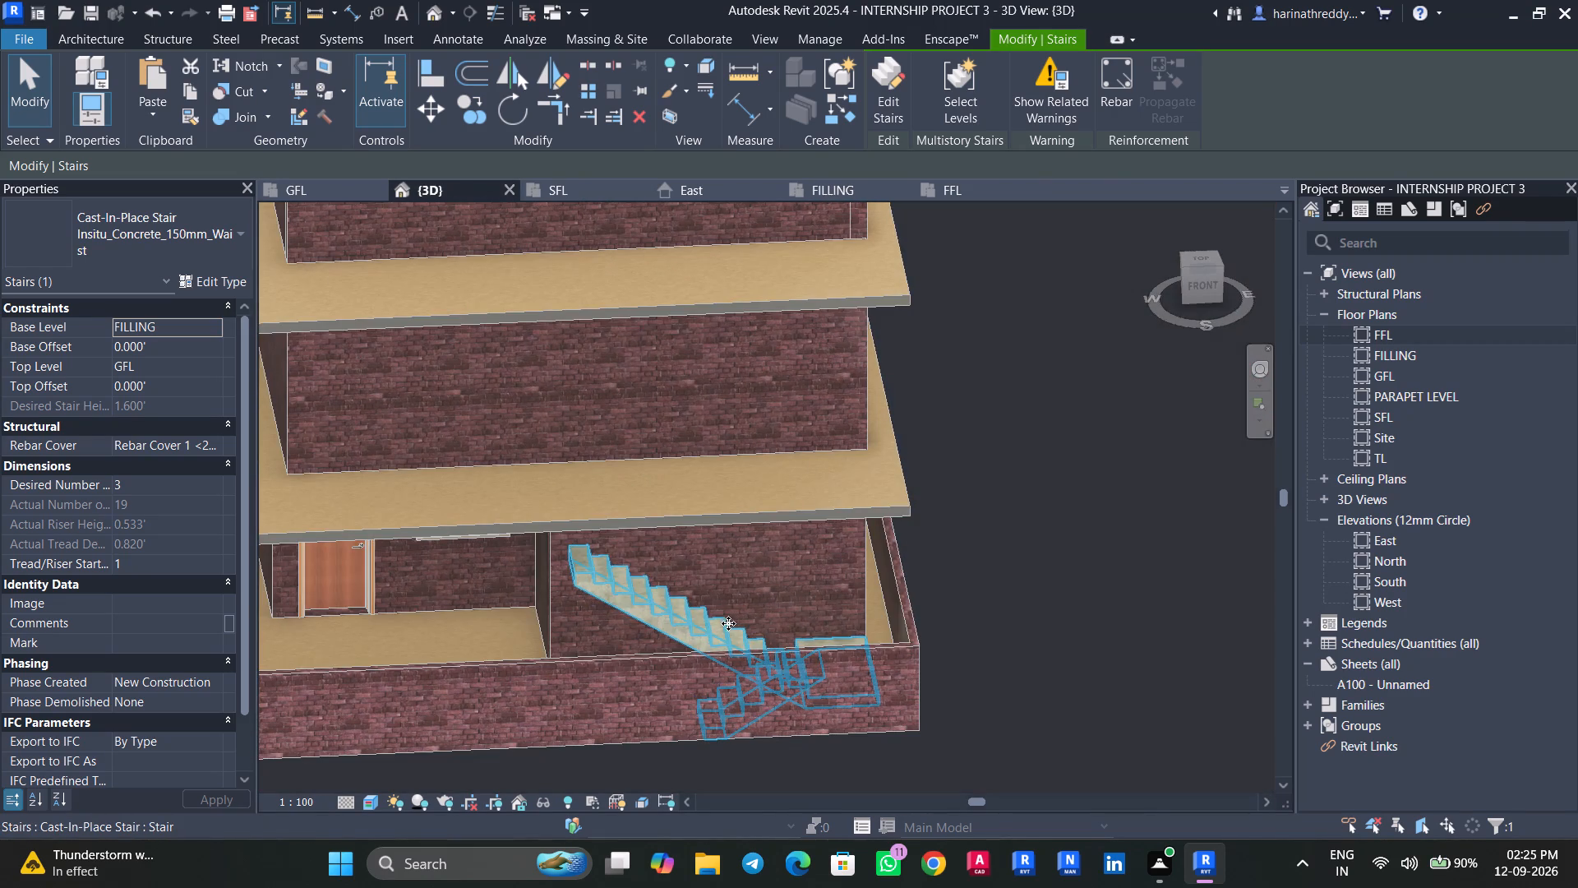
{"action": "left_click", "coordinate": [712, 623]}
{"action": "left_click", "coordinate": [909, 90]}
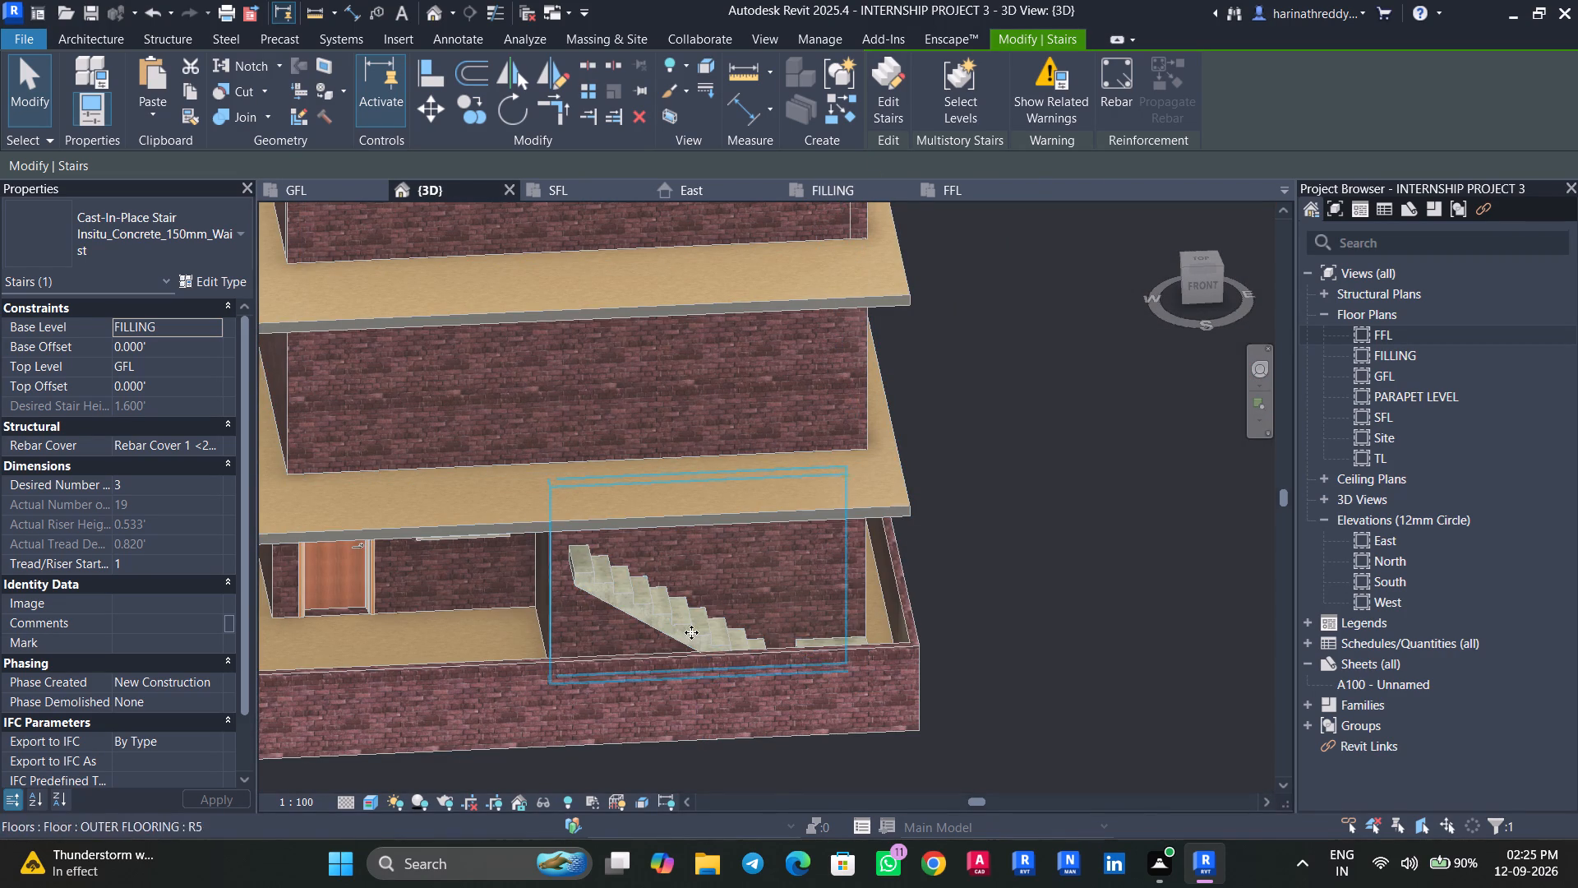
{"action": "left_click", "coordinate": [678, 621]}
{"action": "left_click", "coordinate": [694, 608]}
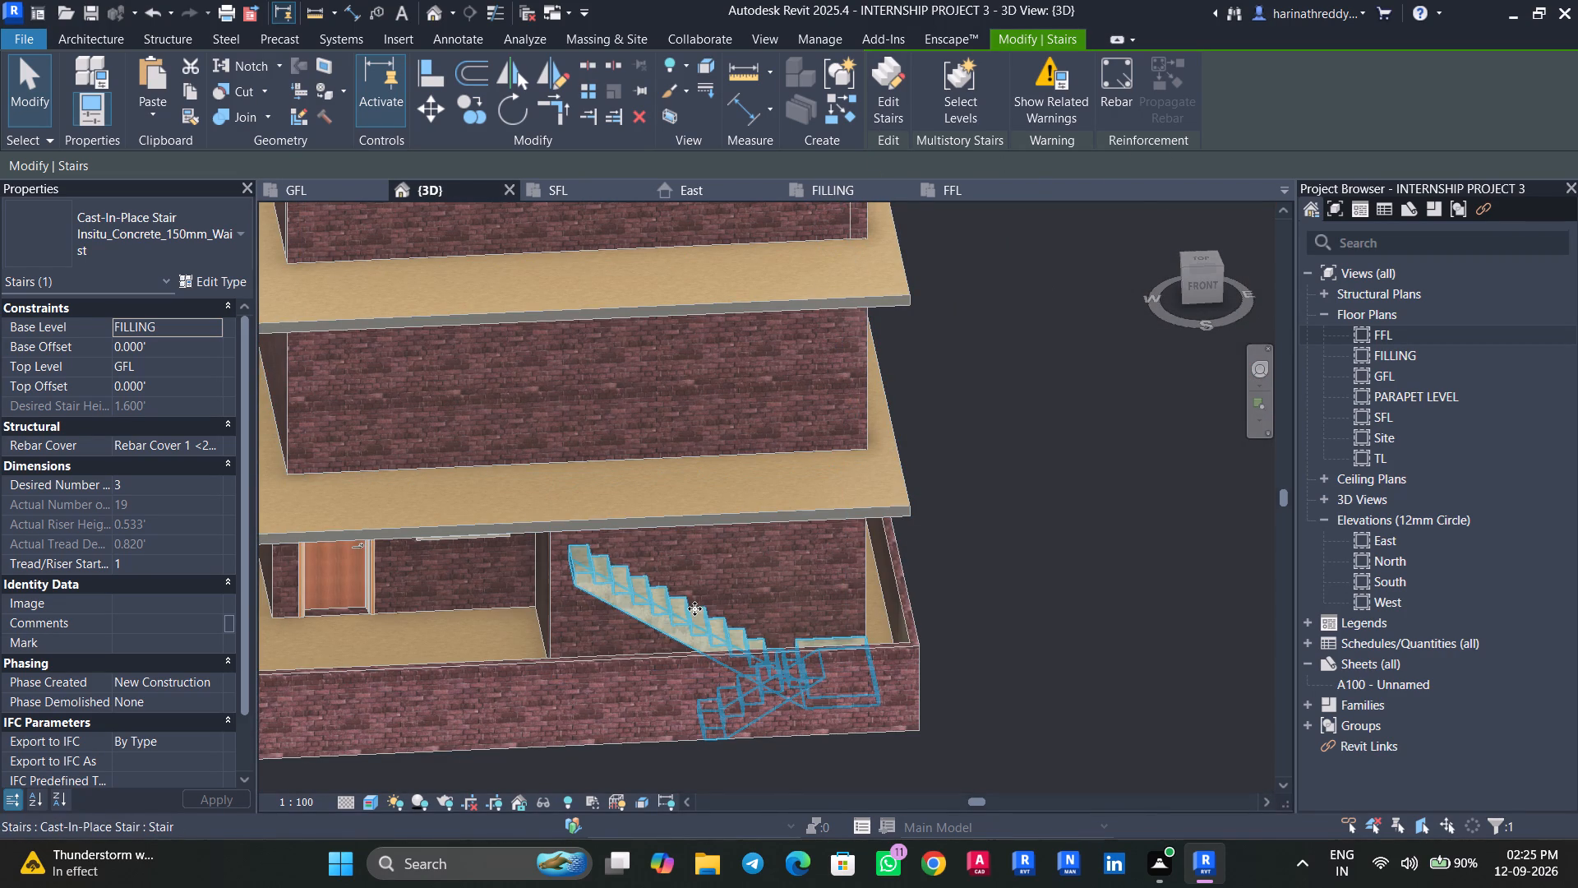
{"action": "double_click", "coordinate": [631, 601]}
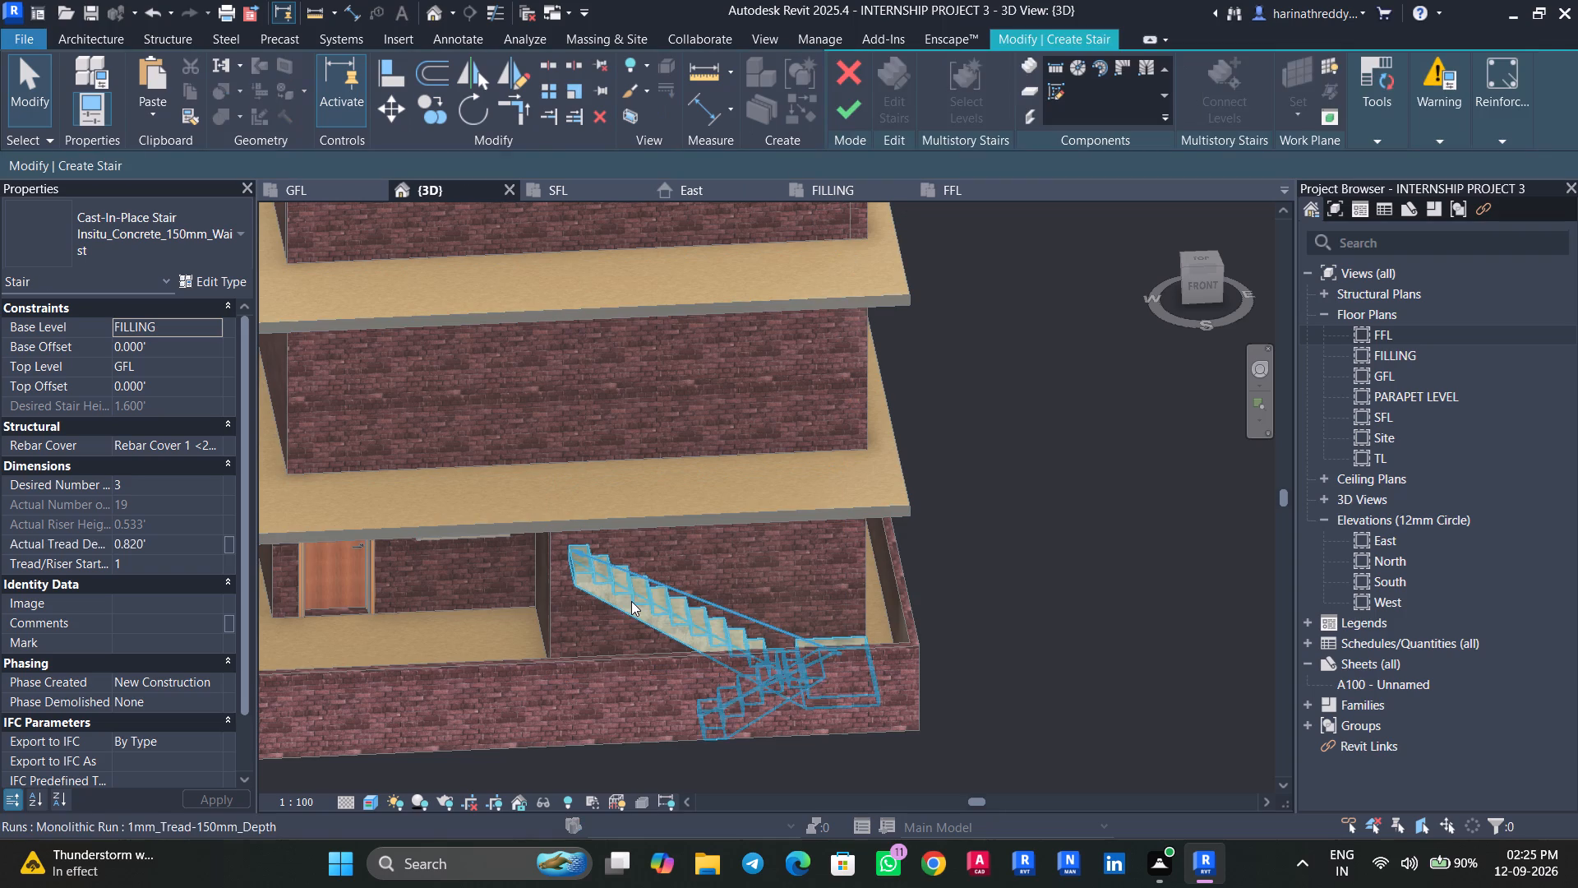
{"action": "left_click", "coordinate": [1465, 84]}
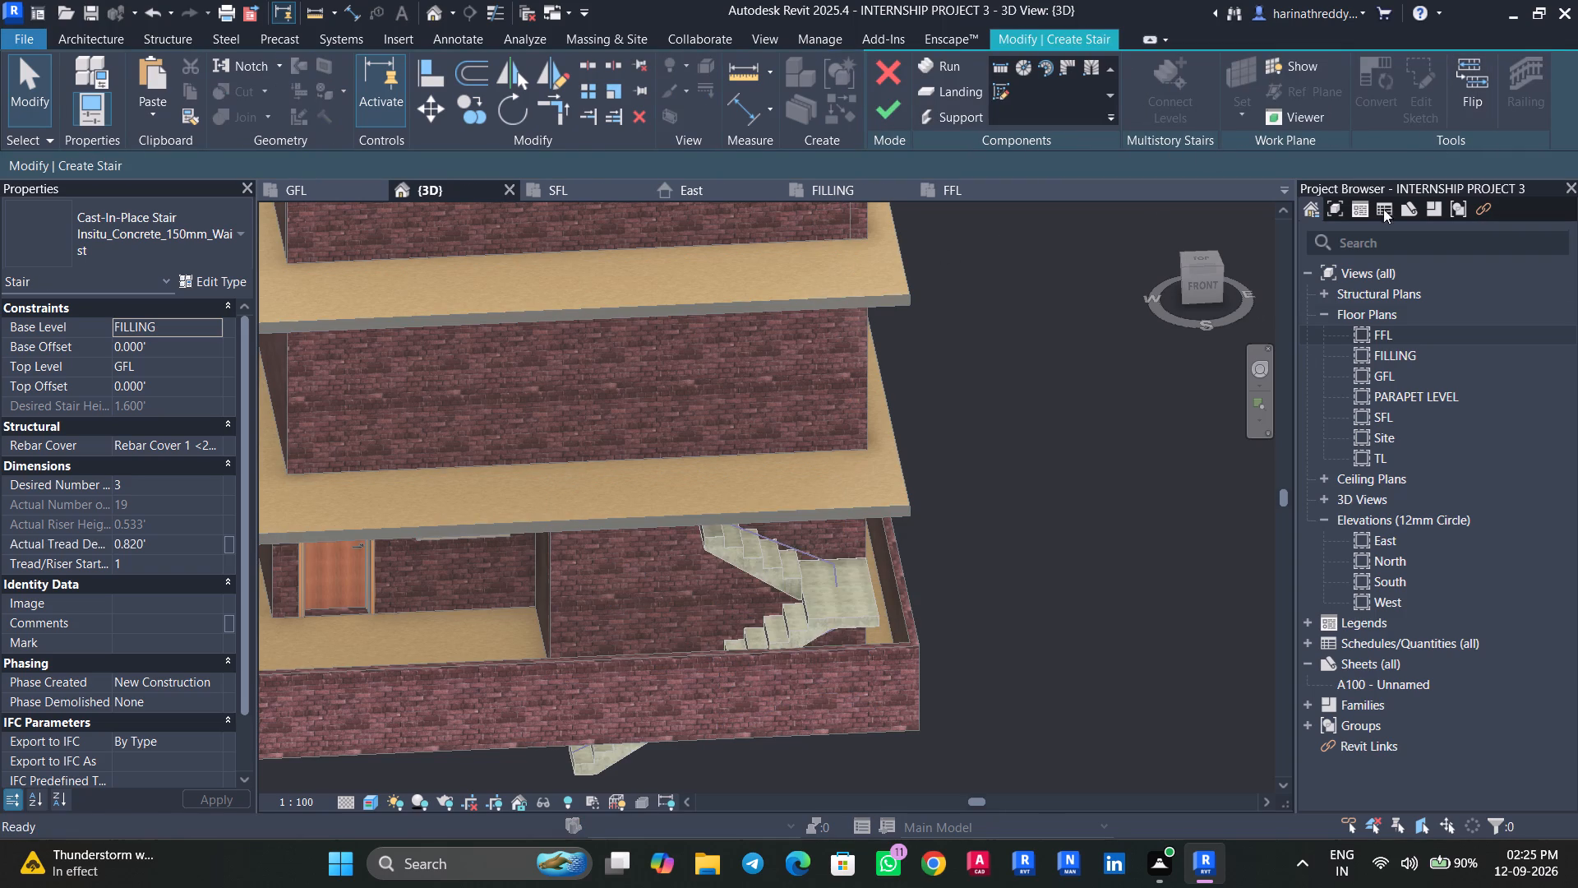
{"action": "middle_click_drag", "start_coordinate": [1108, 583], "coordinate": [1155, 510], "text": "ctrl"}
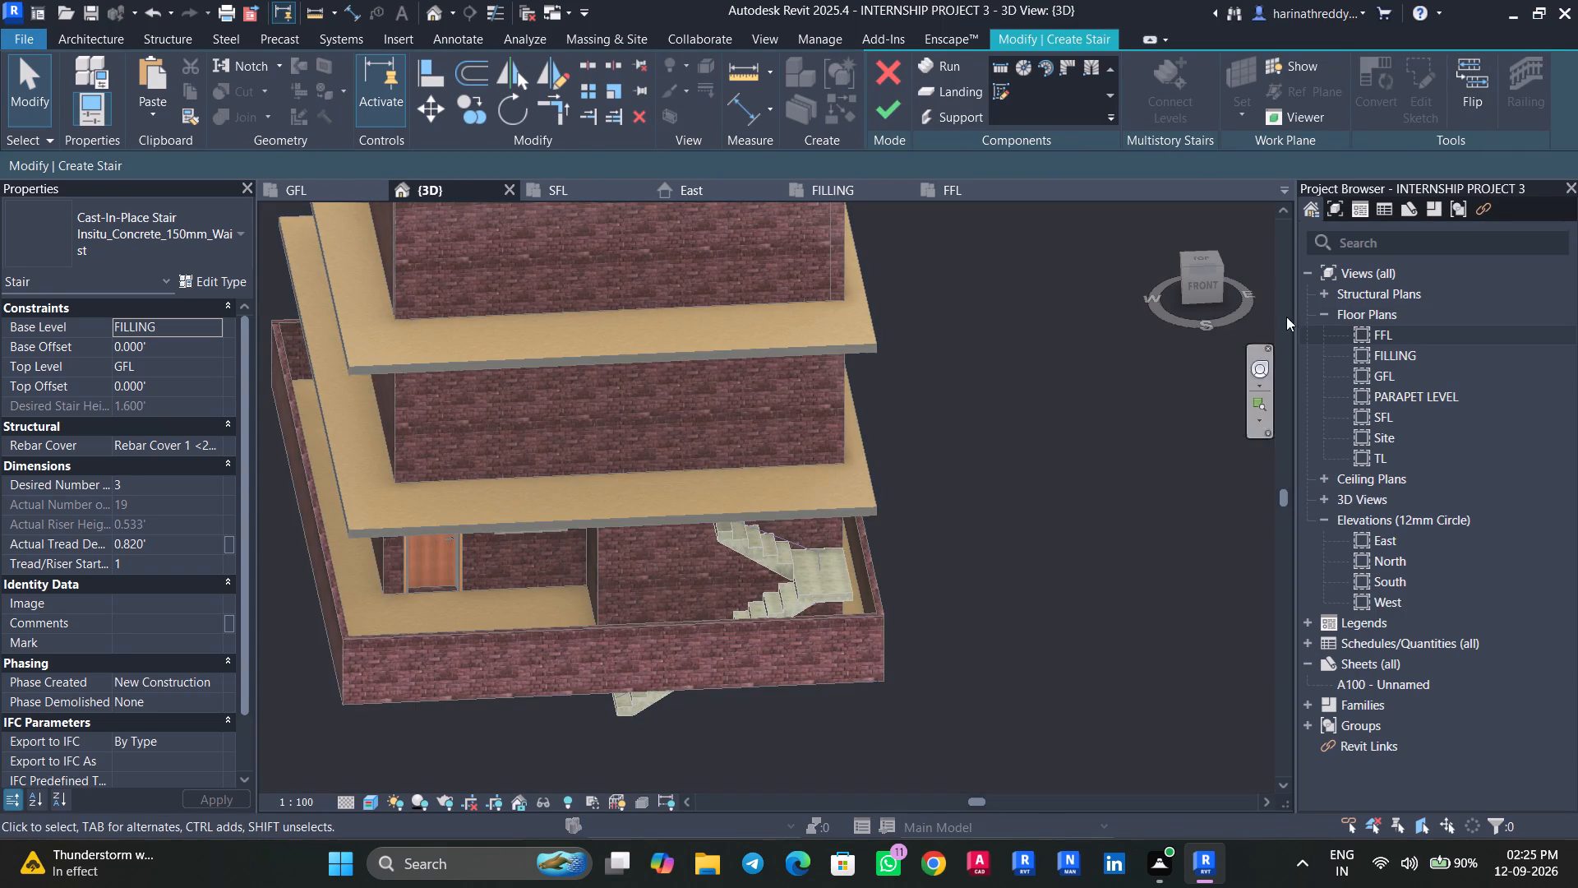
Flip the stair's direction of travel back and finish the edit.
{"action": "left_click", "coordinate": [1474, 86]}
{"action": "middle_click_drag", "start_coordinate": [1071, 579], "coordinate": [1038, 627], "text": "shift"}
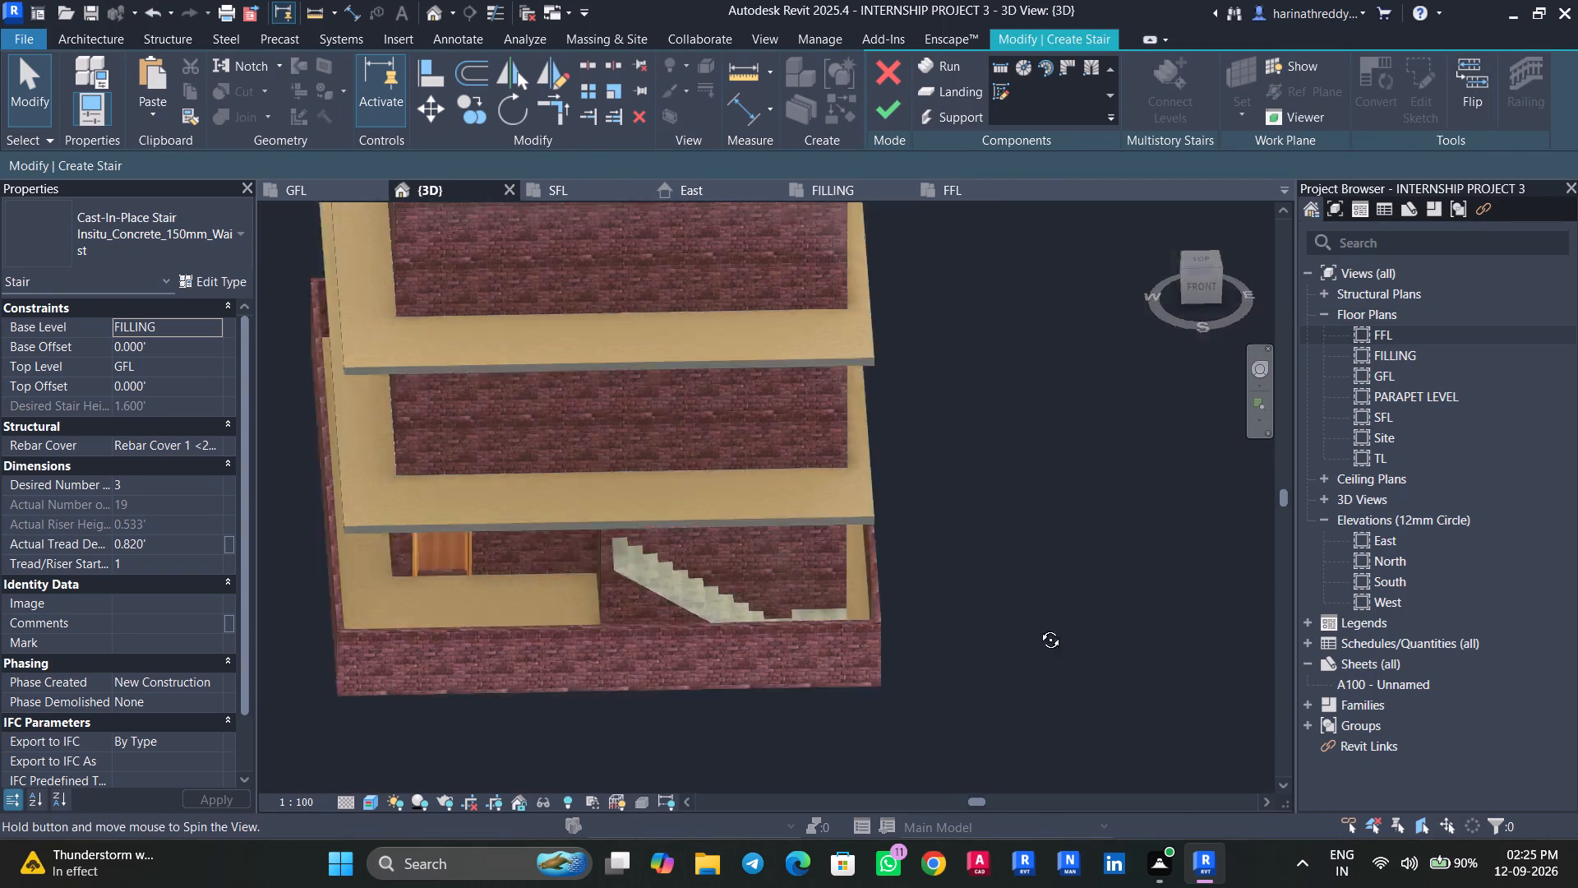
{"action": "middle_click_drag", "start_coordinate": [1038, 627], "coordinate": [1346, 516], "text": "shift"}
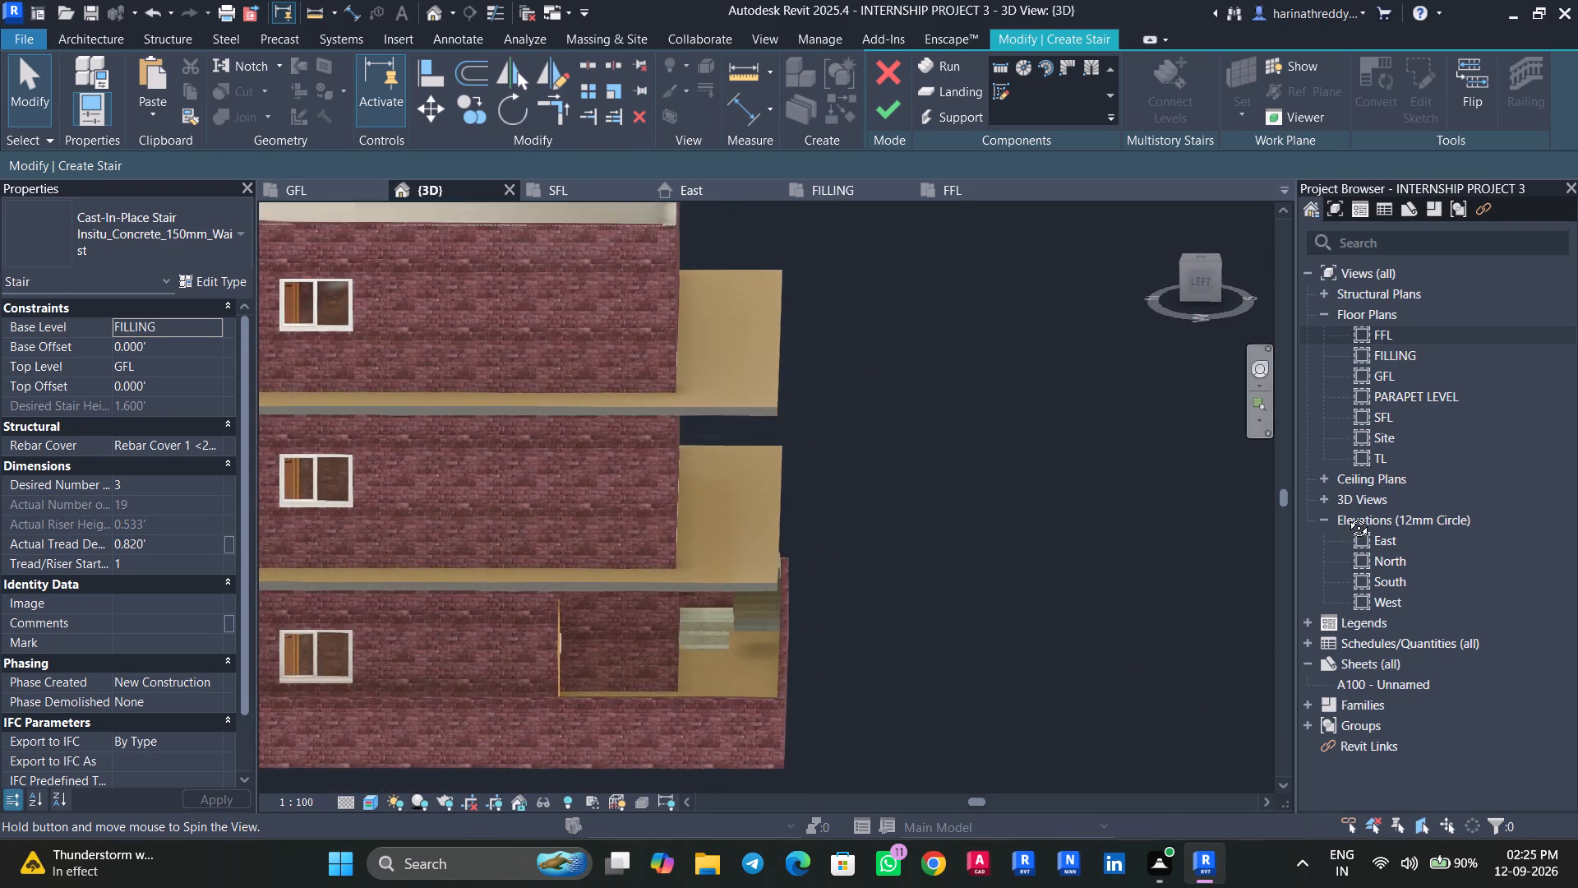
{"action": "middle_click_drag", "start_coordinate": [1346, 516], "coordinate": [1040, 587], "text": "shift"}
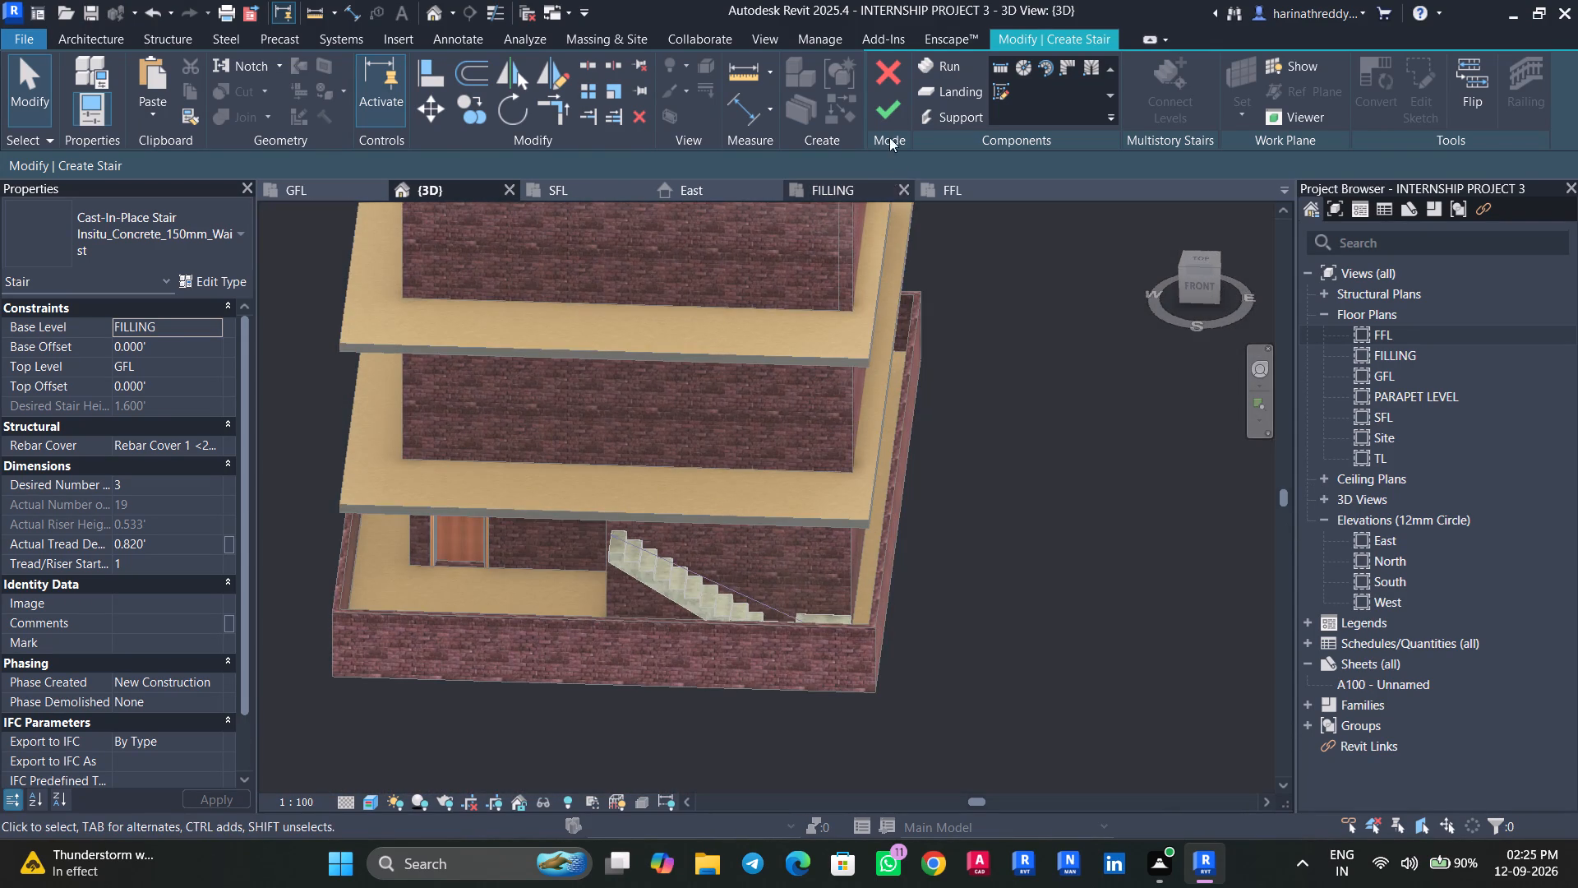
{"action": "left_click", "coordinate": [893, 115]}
Reopen the concrete stair for editing and inspect its run and landing from several sides.
{"action": "scroll", "coordinate": [646, 600], "scroll_direction": "up", "scroll_amount": 1}
{"action": "scroll", "coordinate": [646, 599], "scroll_direction": "down", "scroll_amount": 2}
{"action": "scroll", "coordinate": [647, 599], "scroll_direction": "up", "scroll_amount": 2}
{"action": "left_click", "coordinate": [657, 576]}
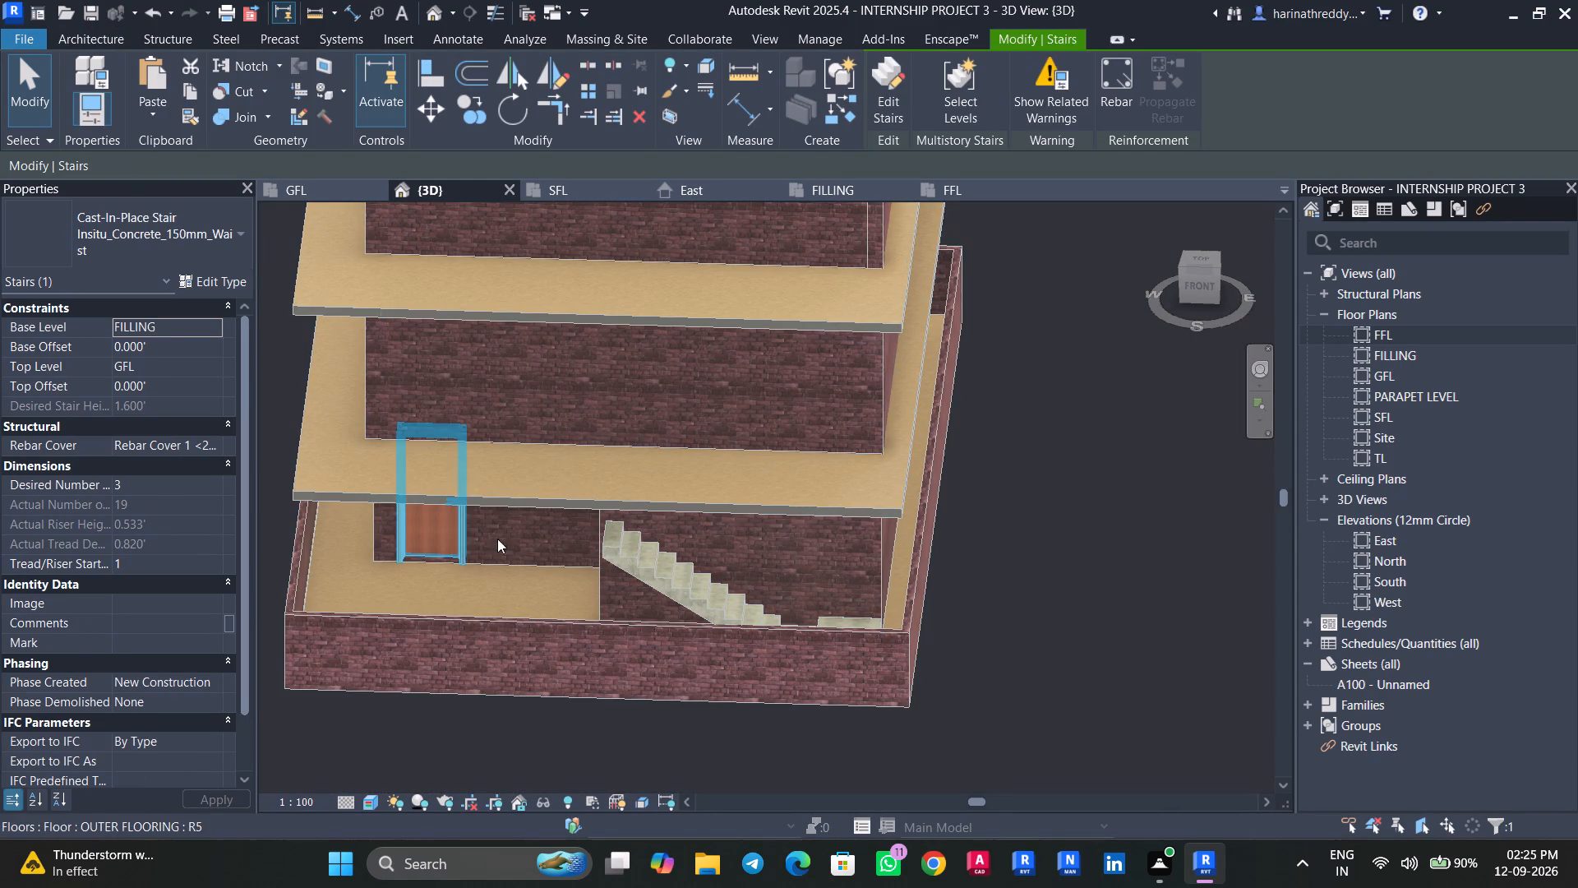
{"action": "double_click", "coordinate": [635, 553]}
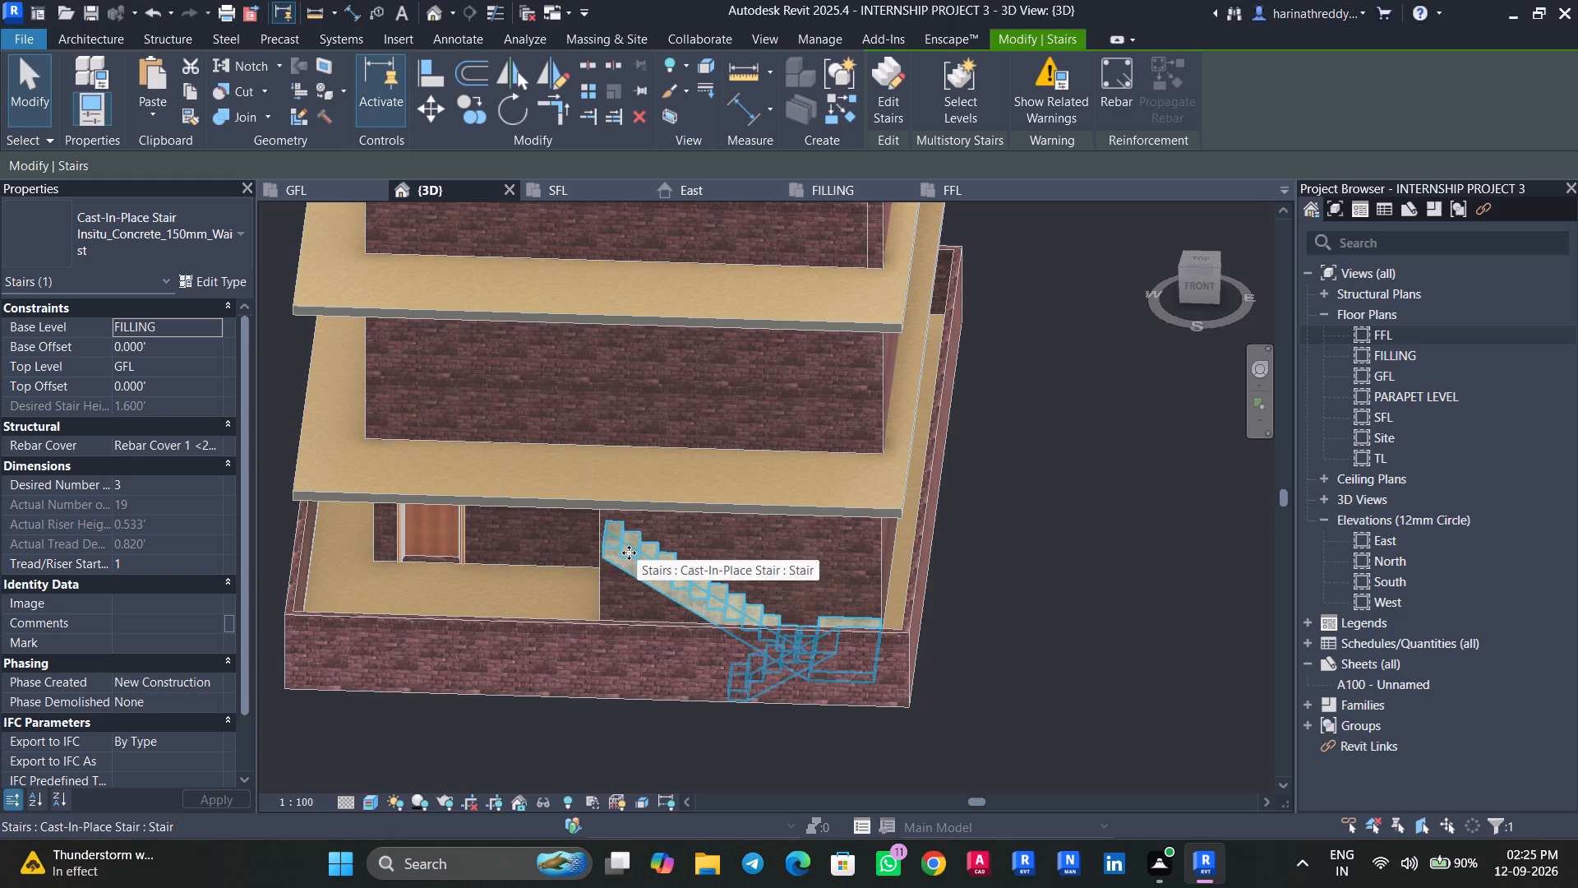
{"action": "left_click", "coordinate": [880, 98]}
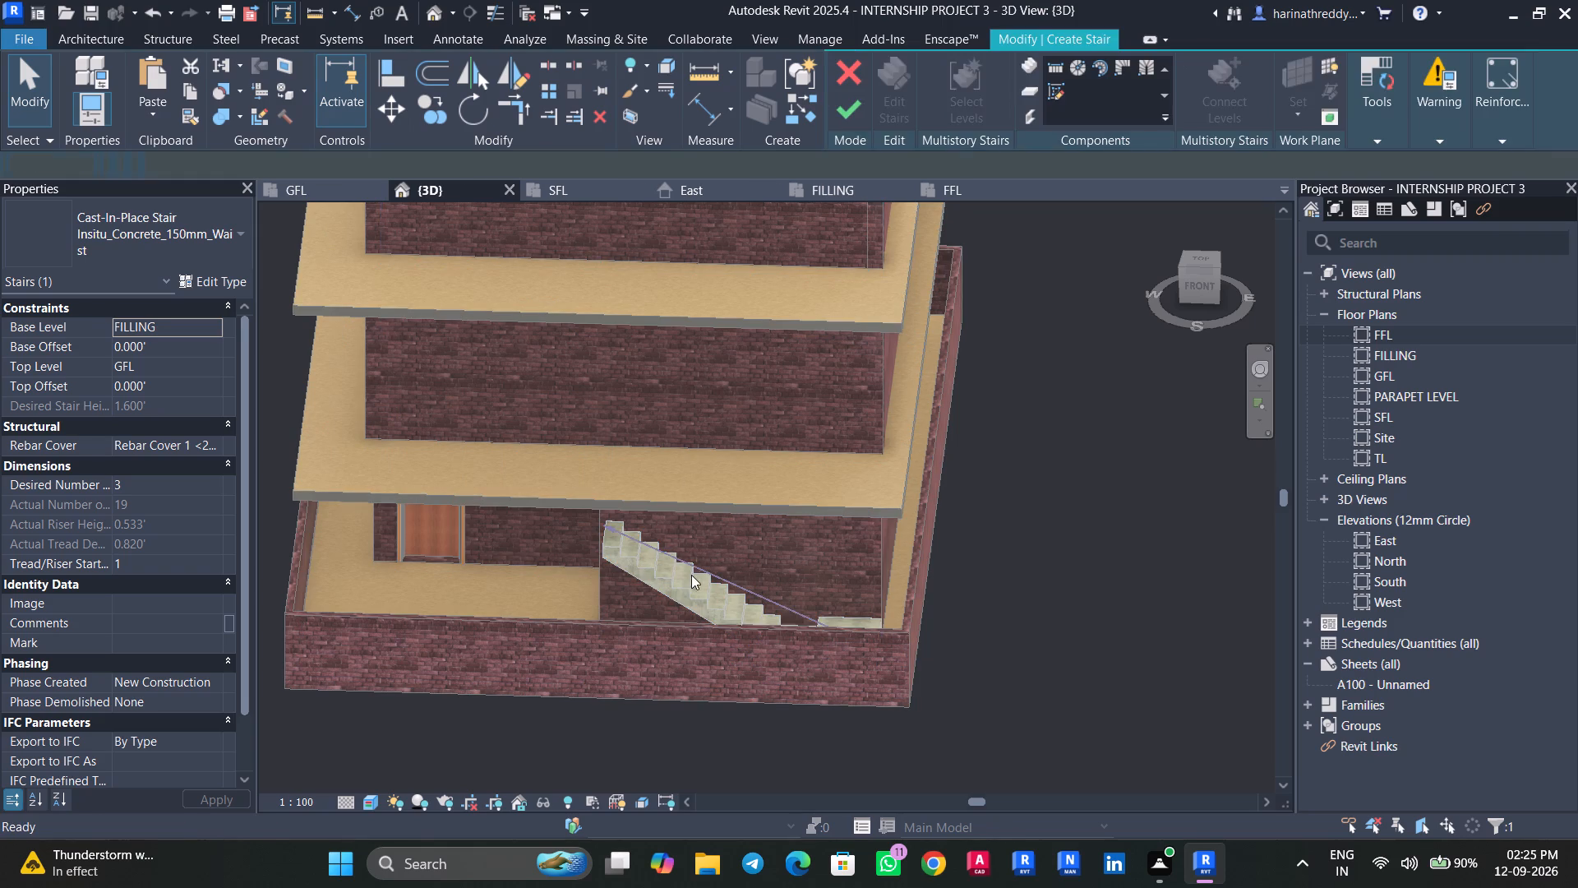
{"action": "left_click", "coordinate": [681, 582]}
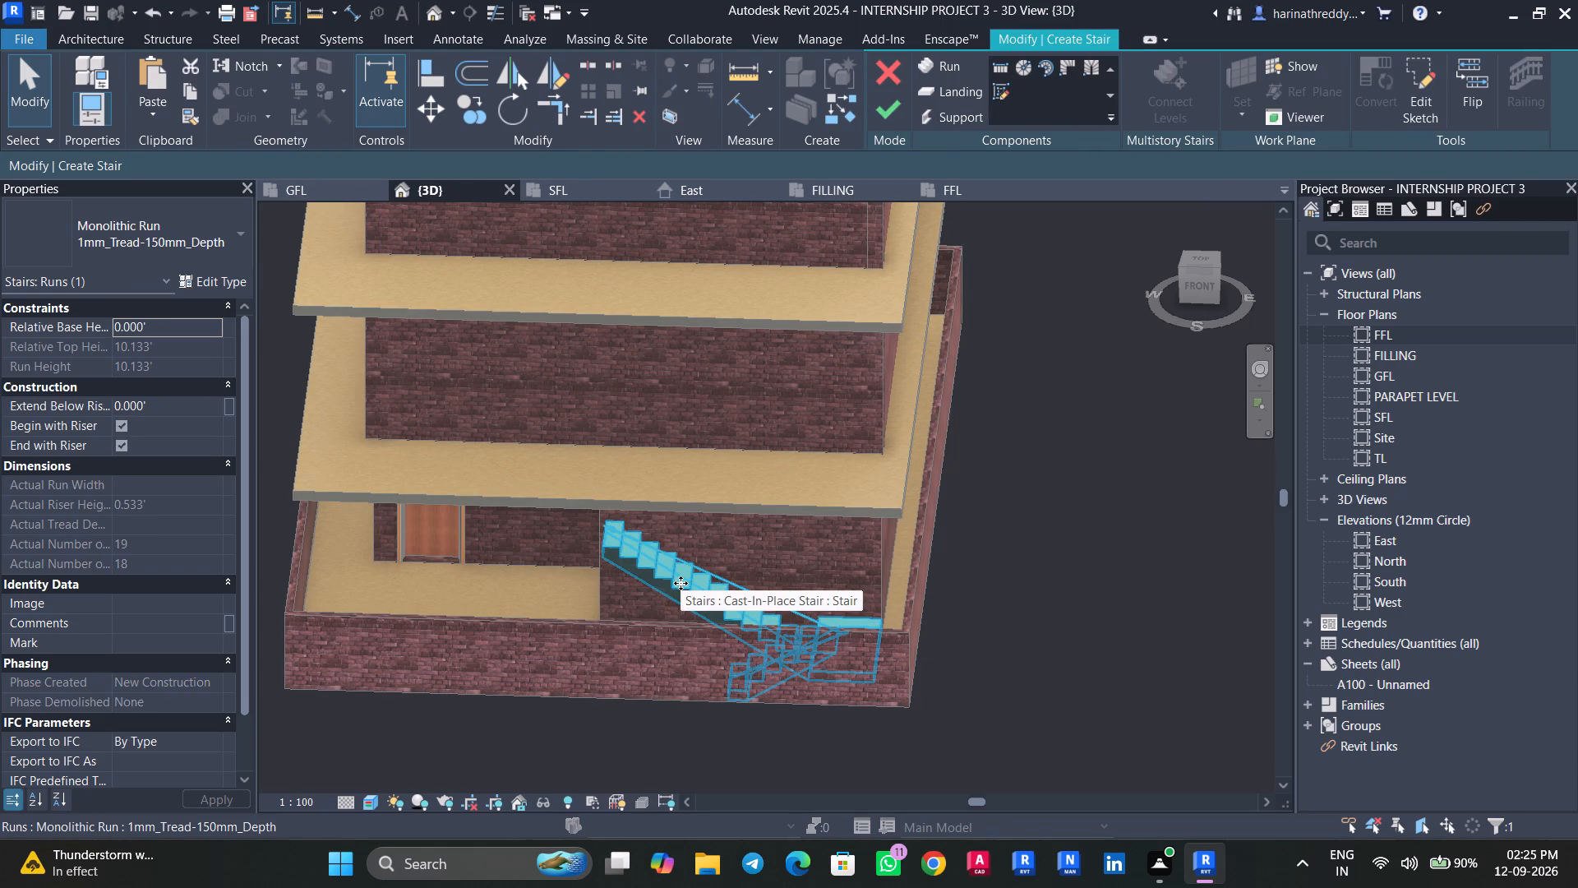
{"action": "scroll", "coordinate": [681, 583], "scroll_direction": "up", "scroll_amount": 4}
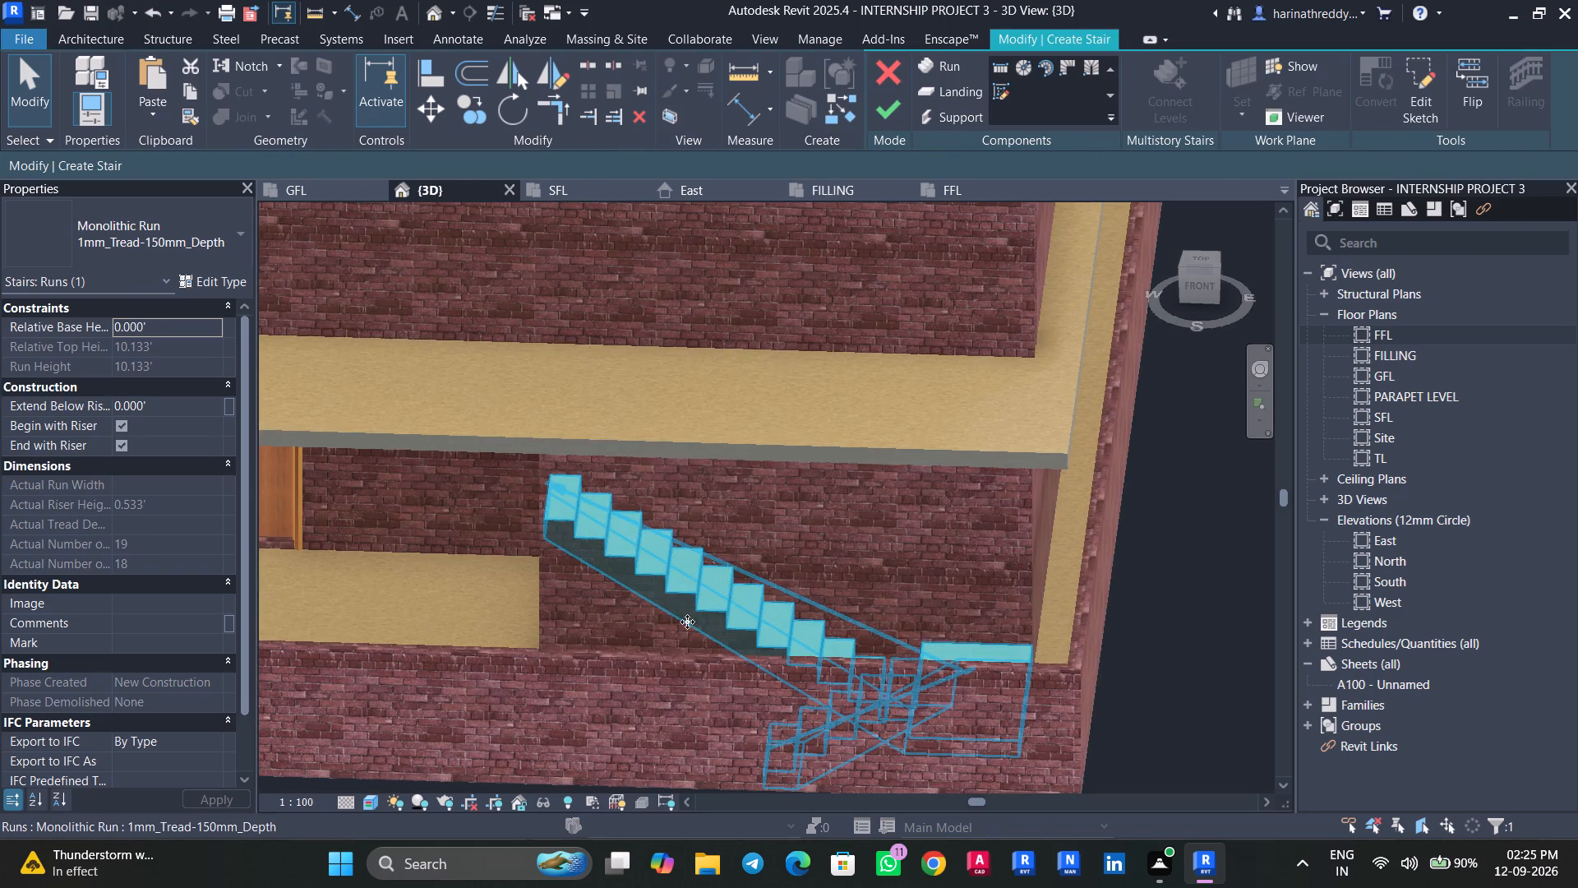
{"action": "middle_click_drag", "start_coordinate": [696, 628], "coordinate": [977, 614], "text": "shift"}
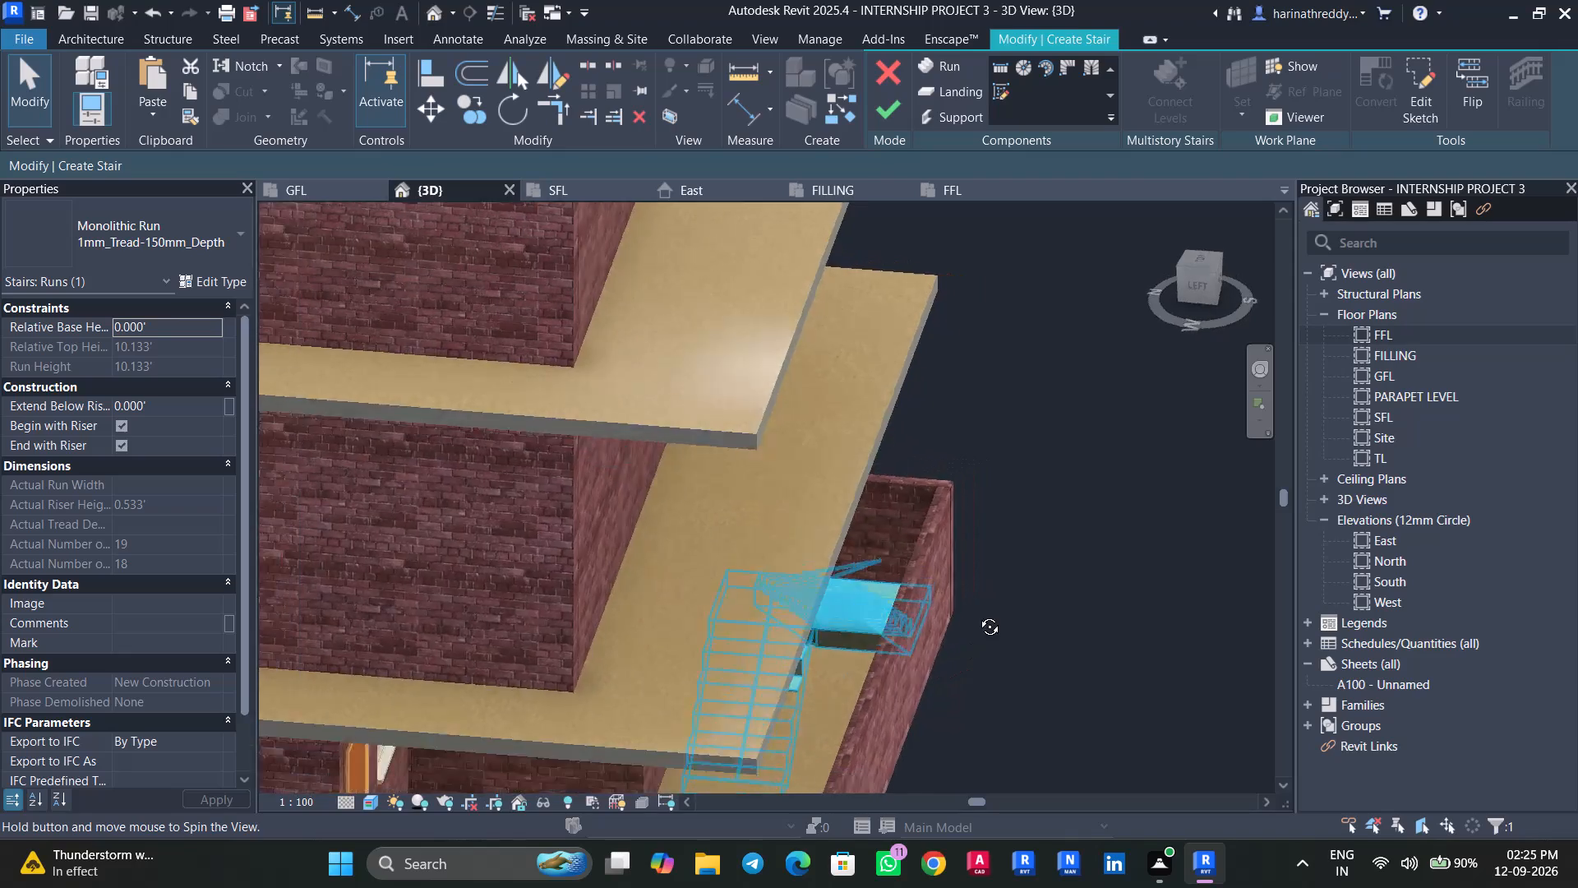
{"action": "middle_click_drag", "start_coordinate": [977, 614], "coordinate": [1007, 553], "text": "shift"}
{"action": "key", "text": "Escape"}
{"action": "key", "text": "Escape"}
{"action": "middle_click_drag", "start_coordinate": [1026, 721], "coordinate": [984, 728], "text": "shift"}
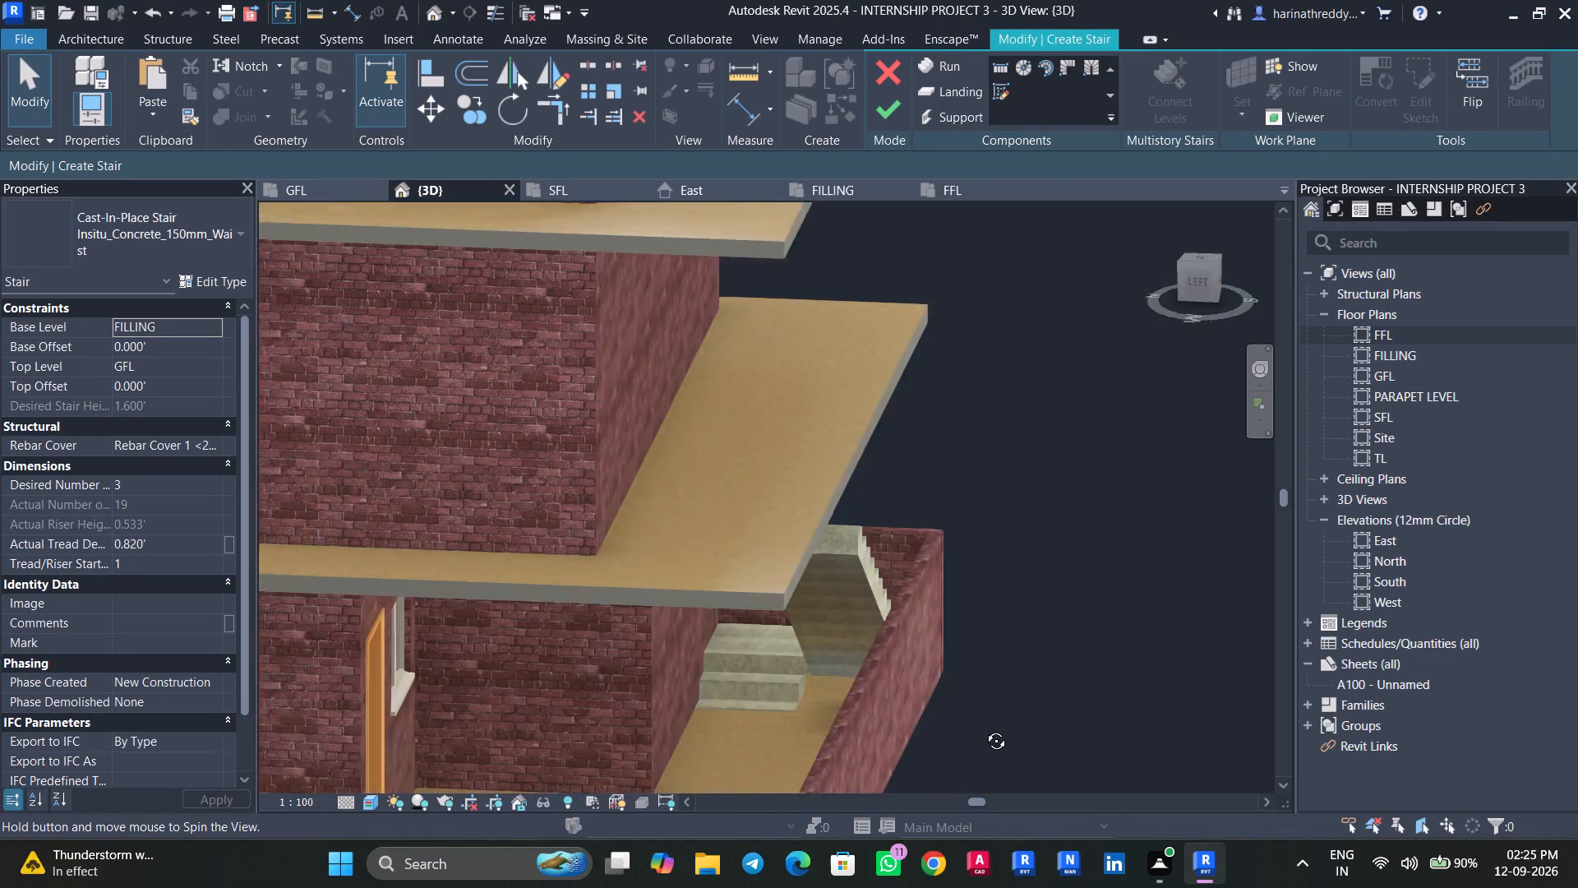
{"action": "middle_click_drag", "start_coordinate": [984, 728], "coordinate": [831, 731], "text": "shift"}
Examine the stair run's height in the front view and its run properties, and finish the edit.
{"action": "left_click", "coordinate": [1213, 280]}
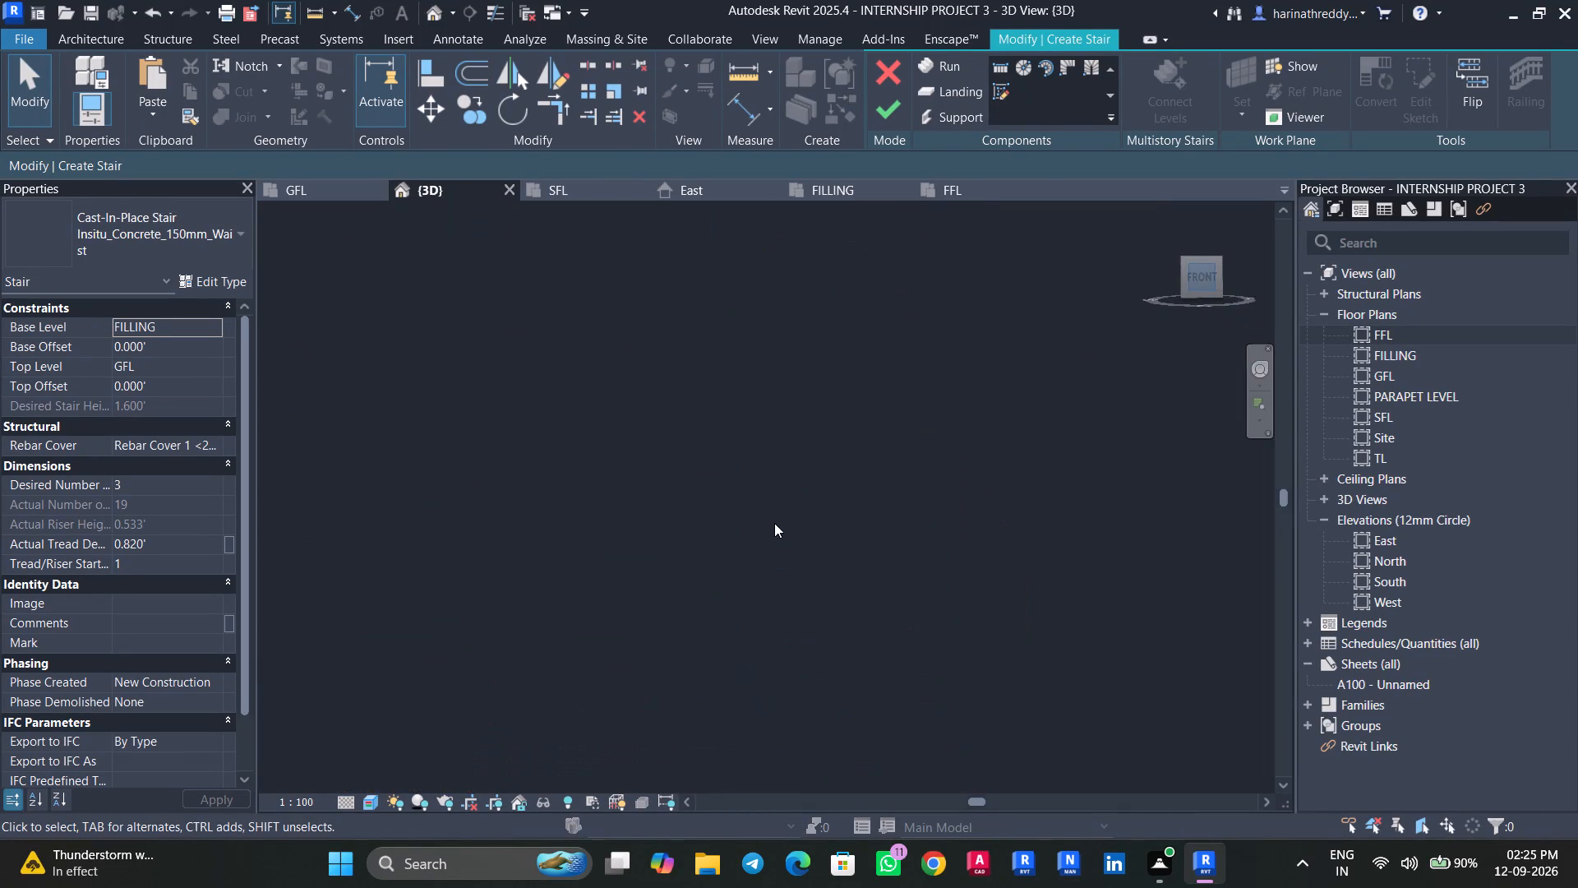
{"action": "left_click", "coordinate": [791, 571]}
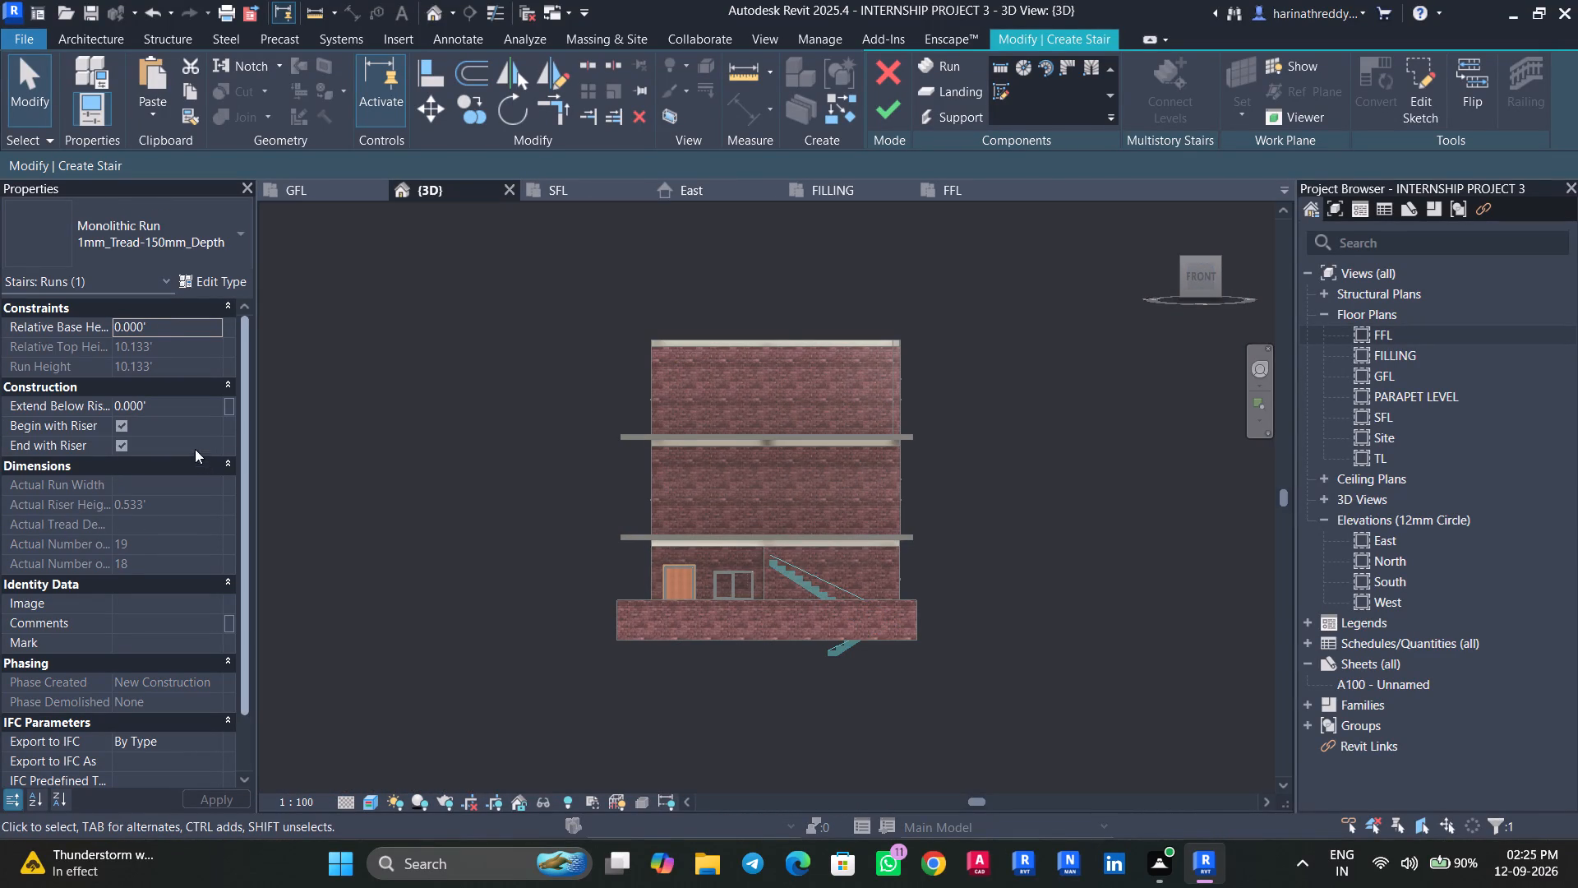
{"action": "key", "text": "Escape"}
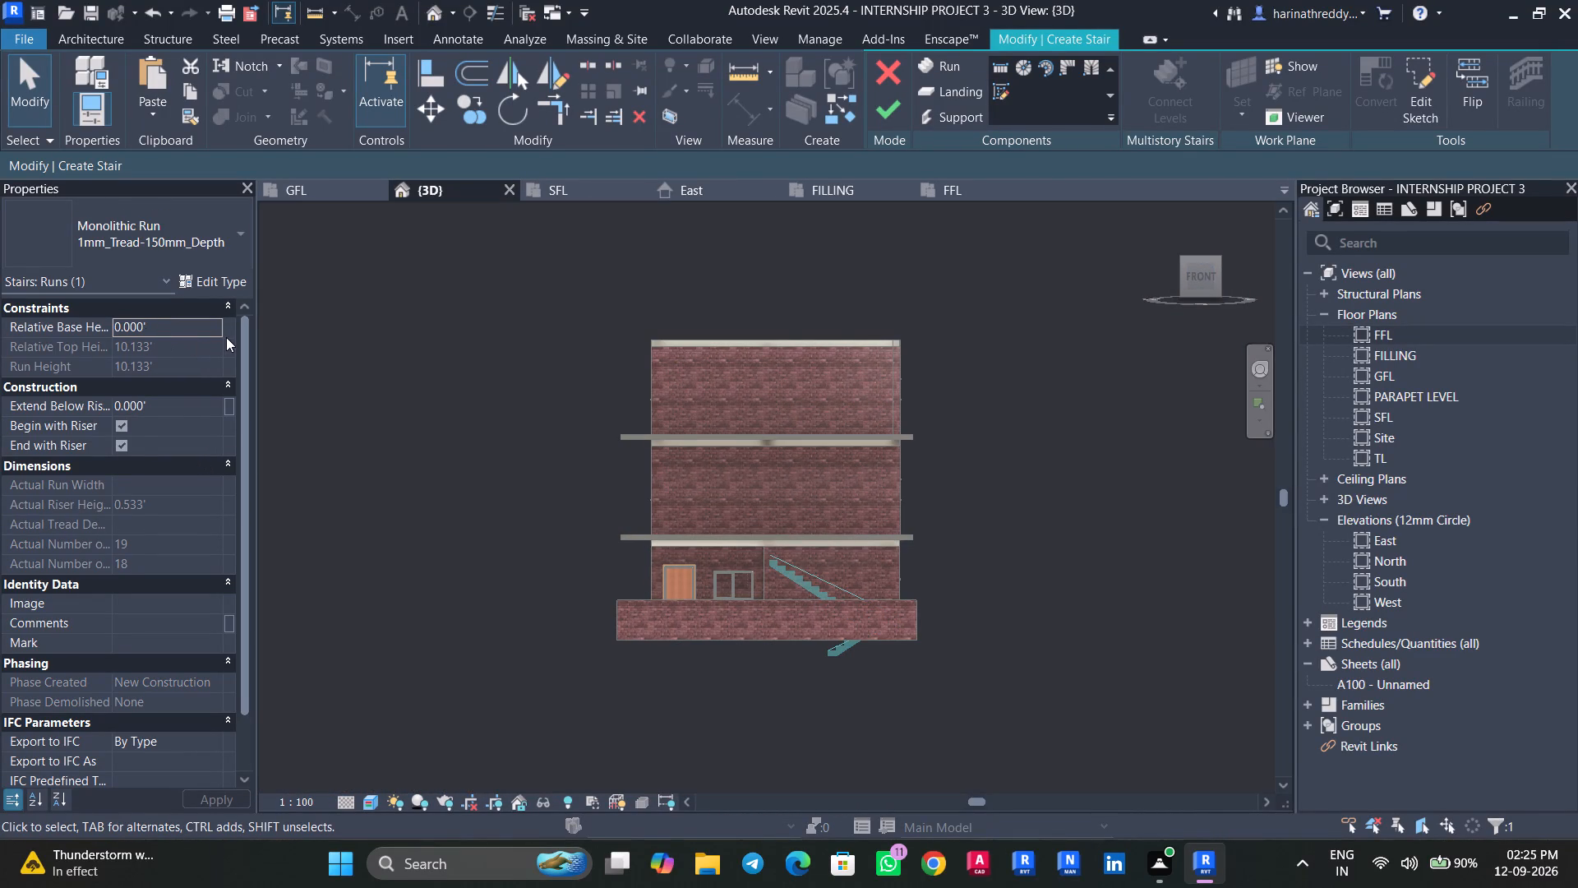
{"action": "key", "text": "Escape"}
{"action": "key", "text": "Escape"}
{"action": "left_click", "coordinate": [900, 101]}
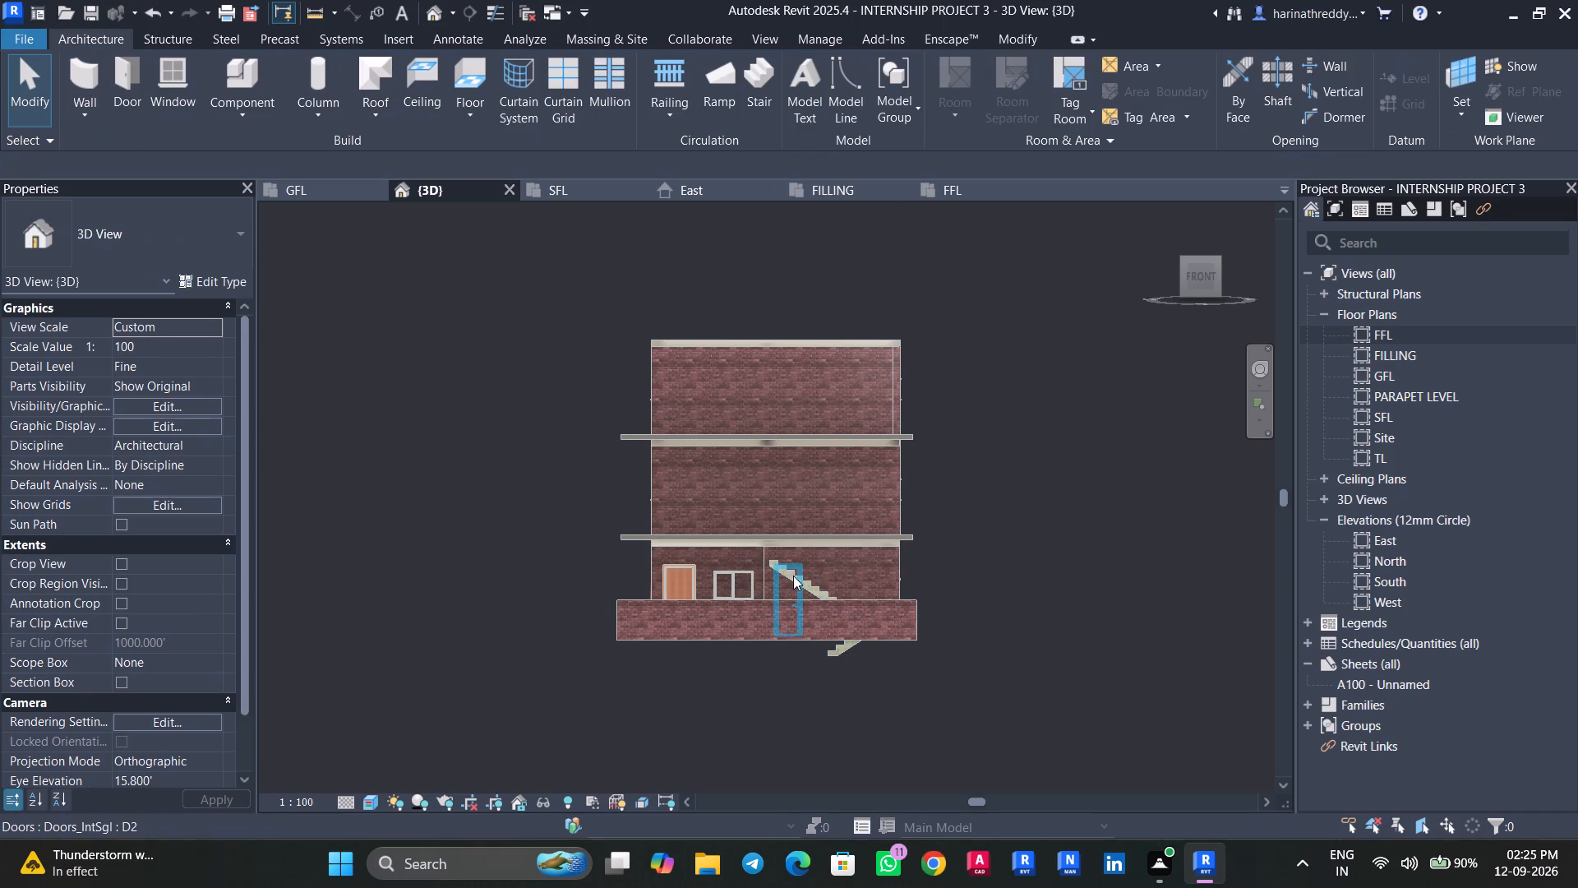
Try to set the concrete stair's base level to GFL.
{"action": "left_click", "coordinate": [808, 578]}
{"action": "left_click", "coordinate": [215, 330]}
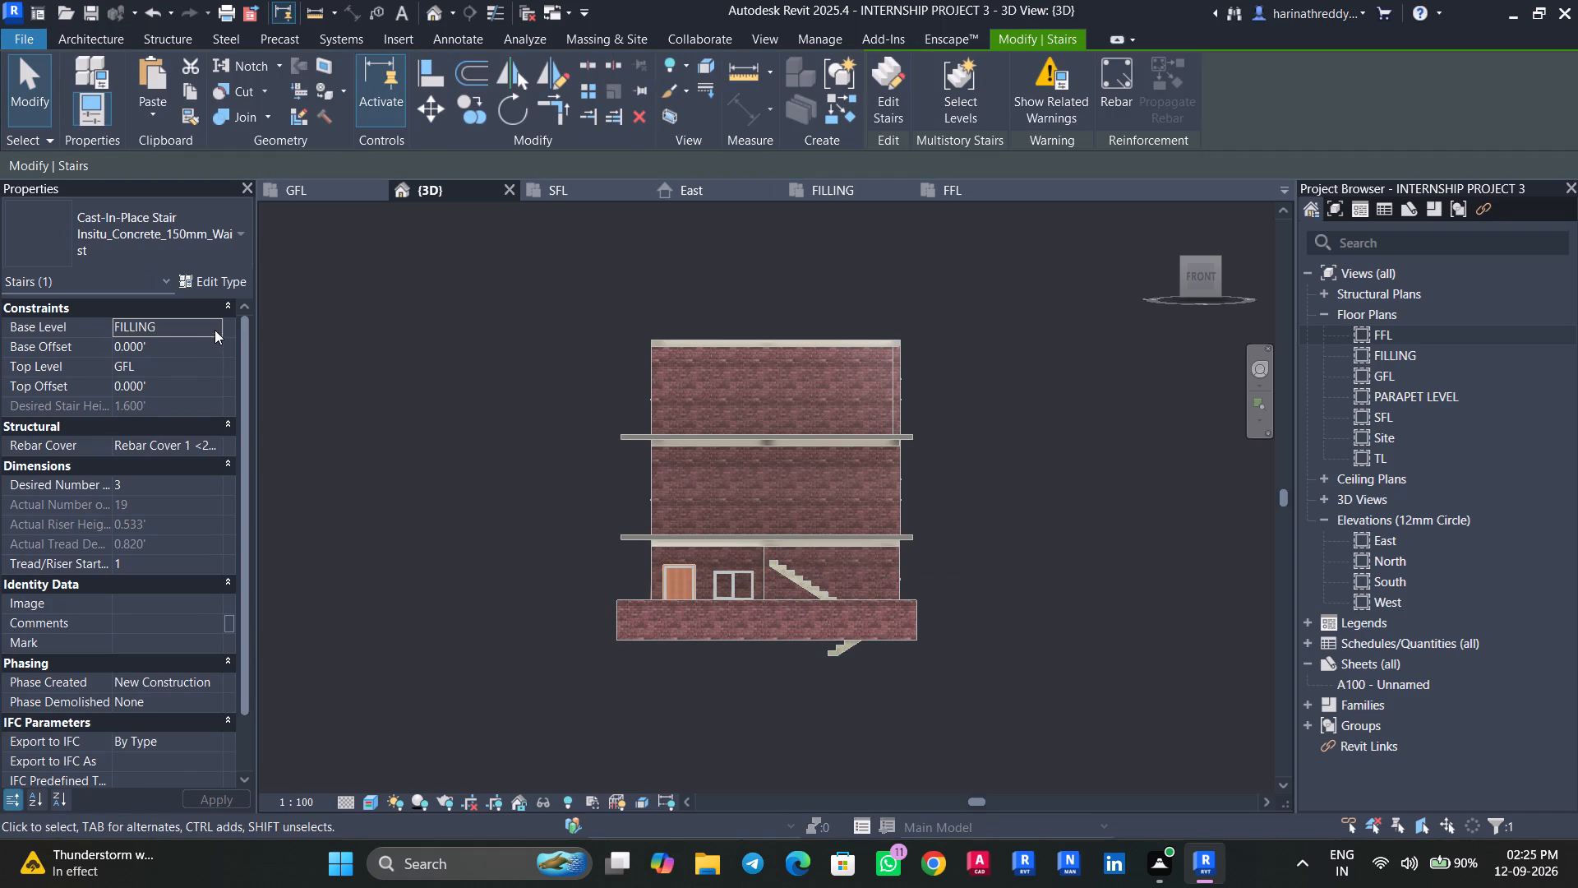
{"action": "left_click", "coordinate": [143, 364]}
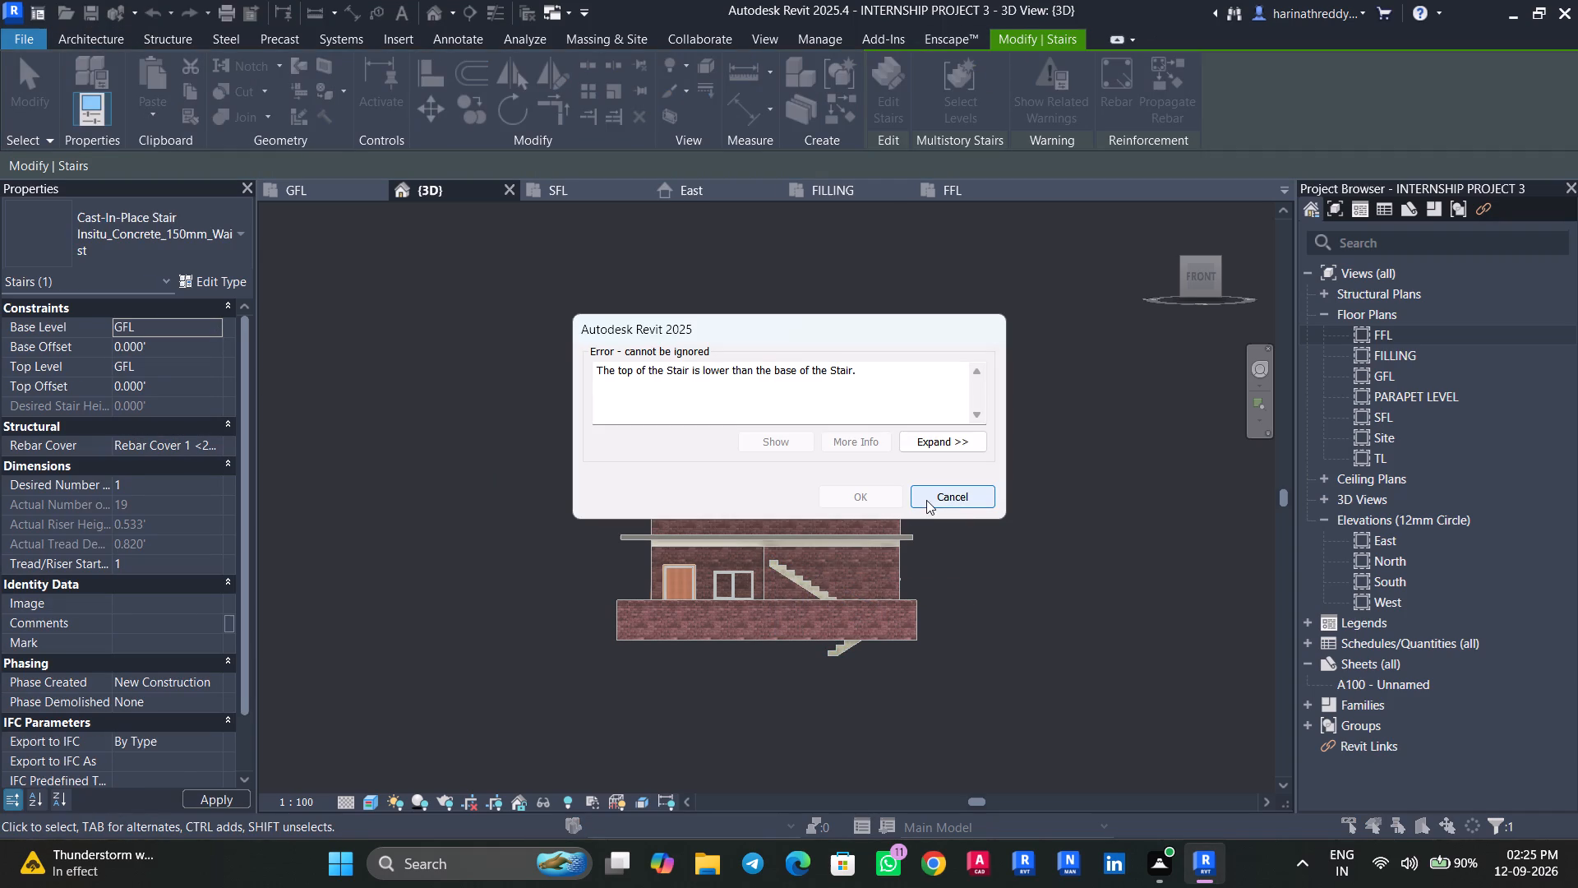
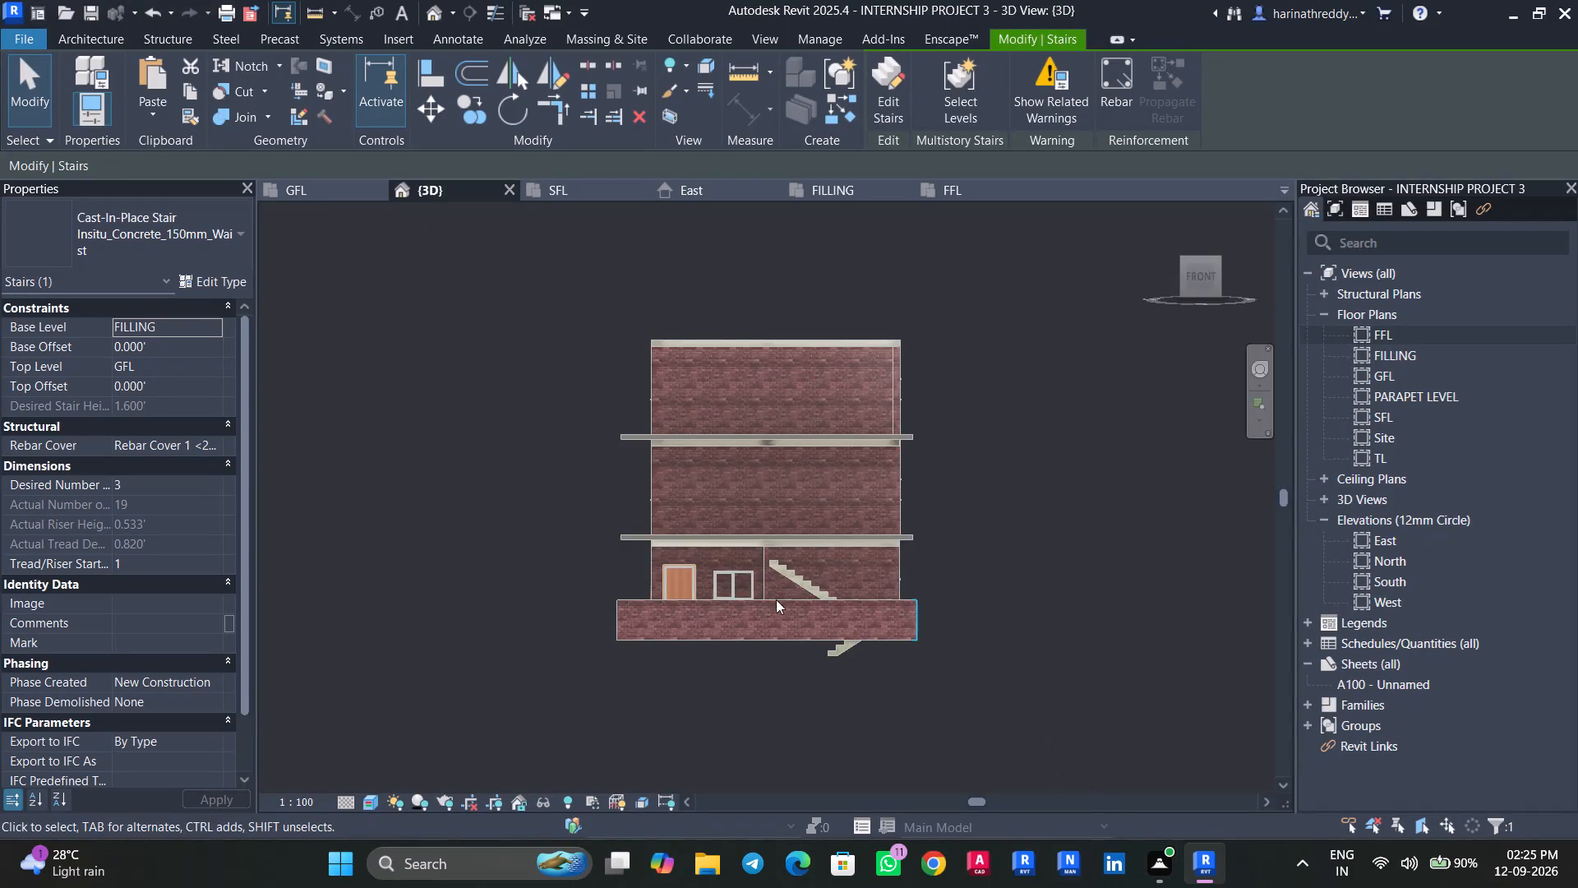
Reopen the cast-in-place concrete stair for editing and change its base level to GFL.
{"action": "scroll", "coordinate": [847, 644], "scroll_direction": "up", "scroll_amount": 1}
{"action": "scroll", "coordinate": [850, 643], "scroll_direction": "down", "scroll_amount": 1}
{"action": "scroll", "coordinate": [850, 643], "scroll_direction": "up", "scroll_amount": 2}
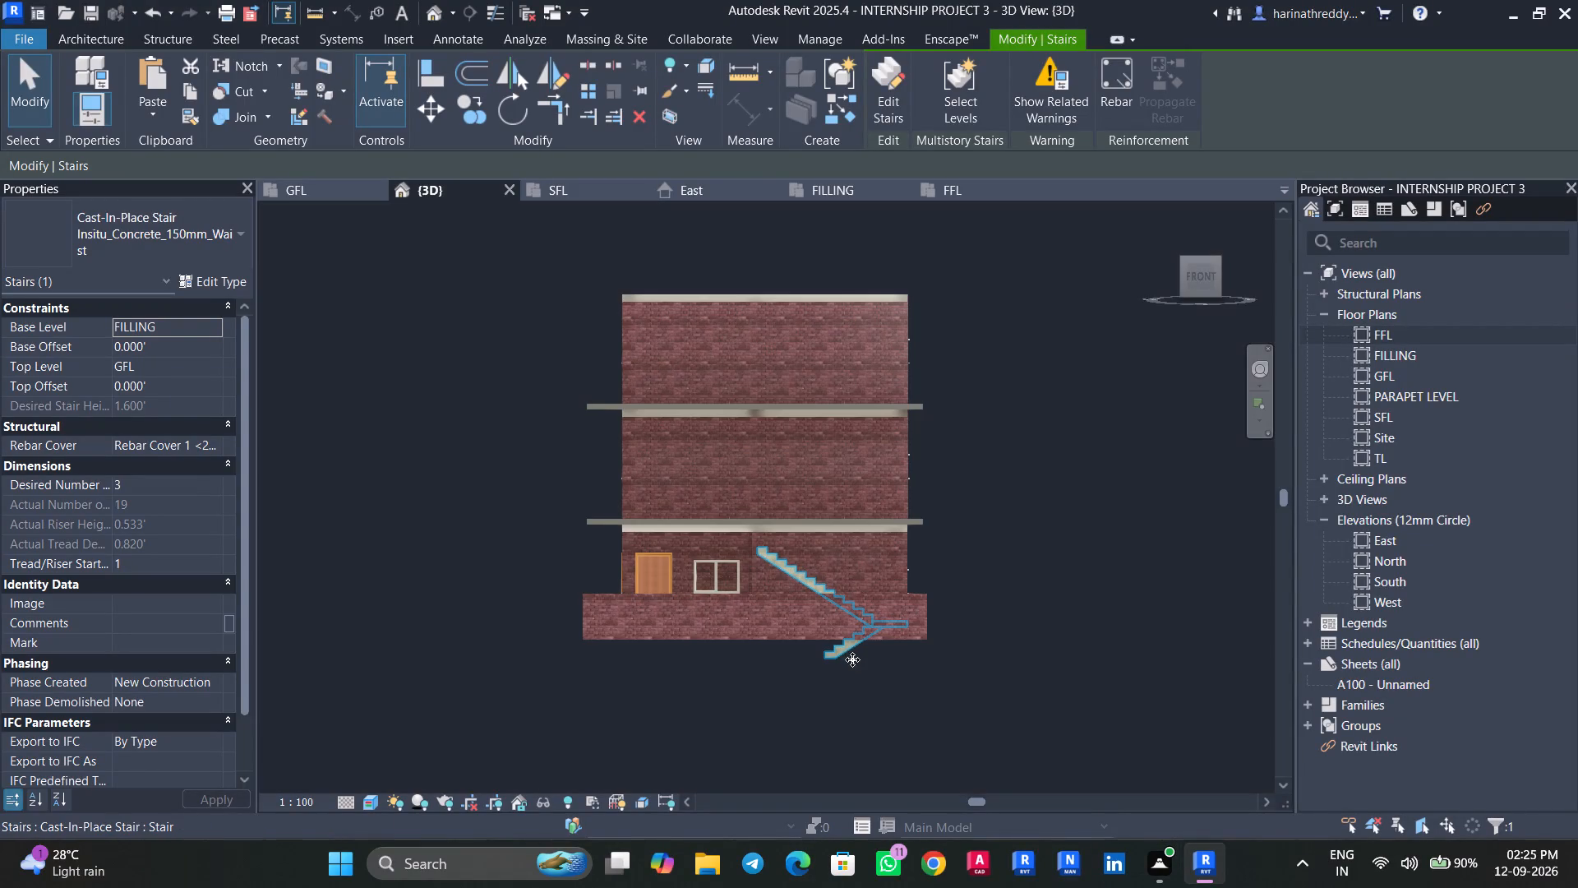
{"action": "left_click", "coordinate": [848, 654]}
{"action": "scroll", "coordinate": [930, 569], "scroll_direction": "up", "scroll_amount": 1}
{"action": "scroll", "coordinate": [930, 569], "scroll_direction": "down", "scroll_amount": 1}
{"action": "scroll", "coordinate": [928, 569], "scroll_direction": "up", "scroll_amount": 3}
{"action": "scroll", "coordinate": [911, 575], "scroll_direction": "down", "scroll_amount": 1}
{"action": "key", "text": "Escape"}
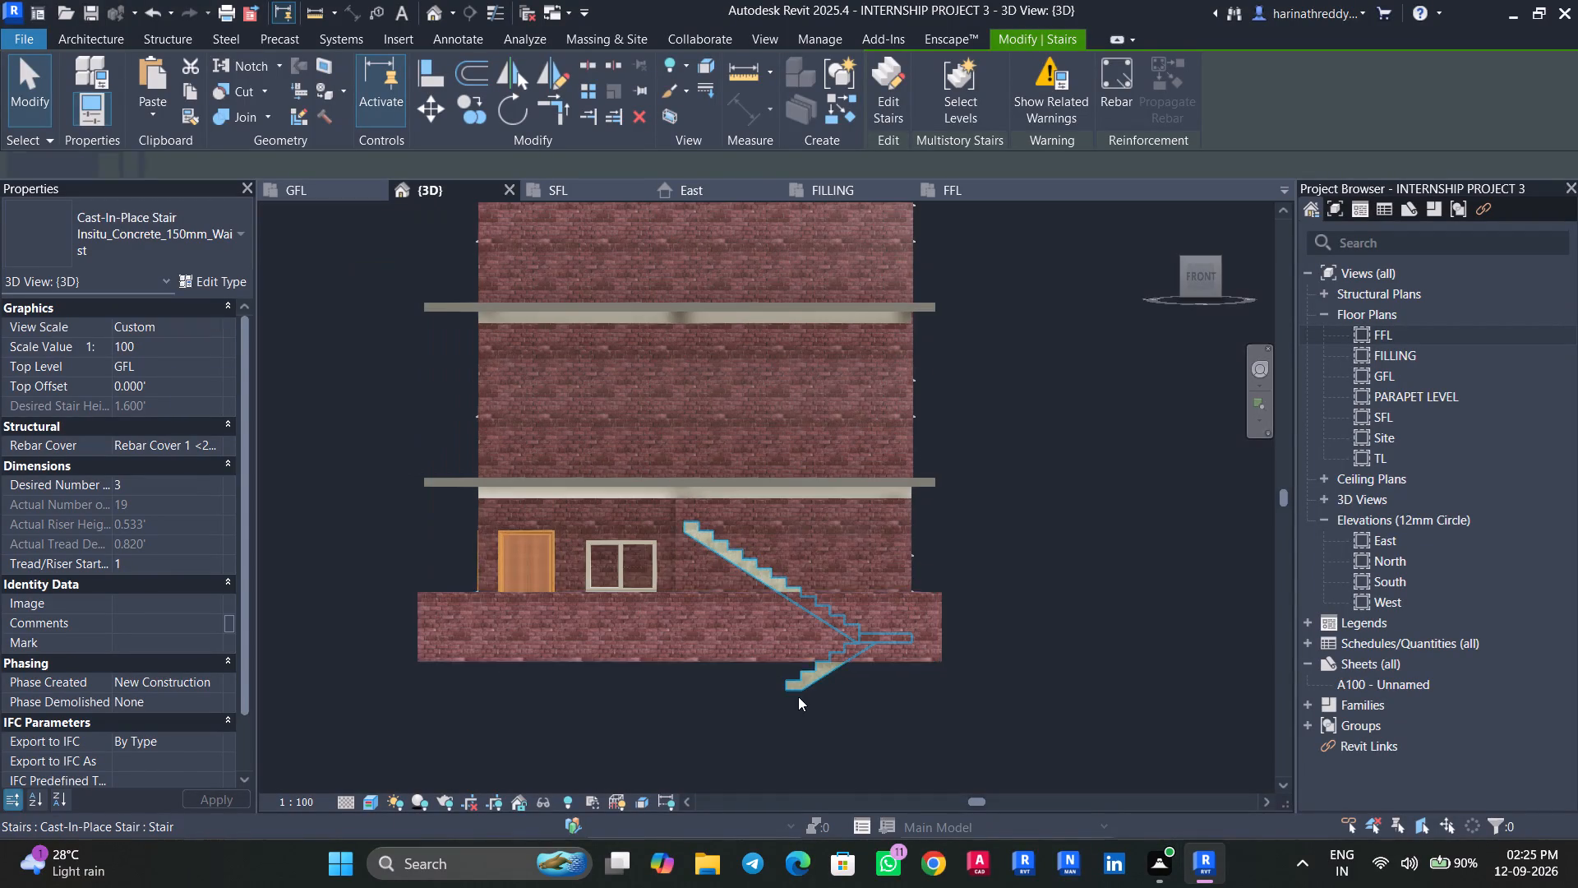
{"action": "key", "text": "Escape"}
{"action": "double_click", "coordinate": [798, 689]}
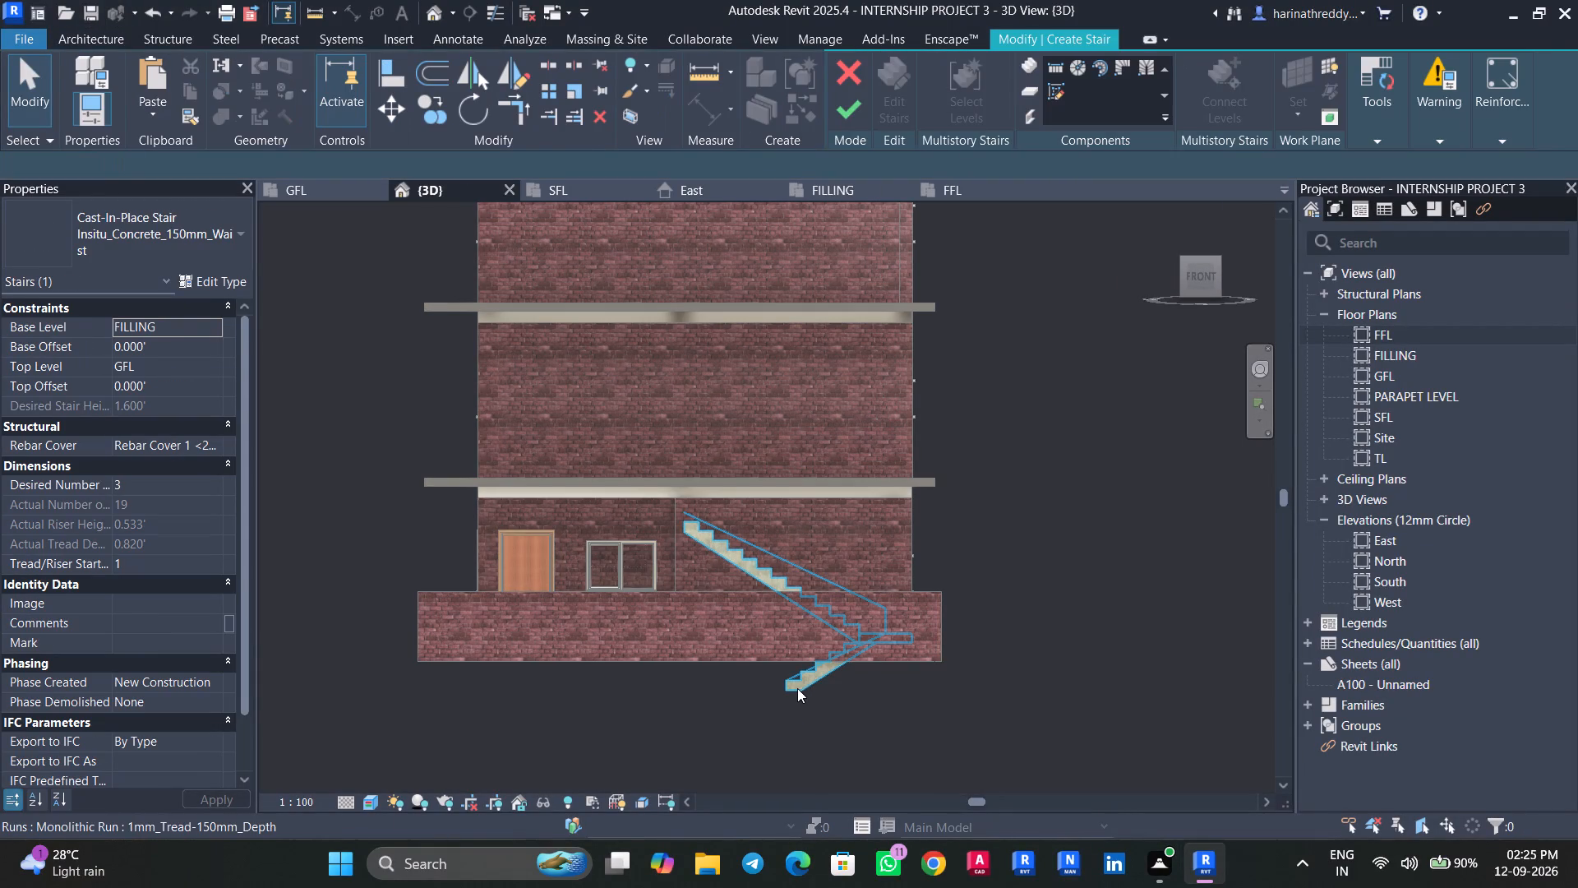
{"action": "left_click", "coordinate": [216, 325]}
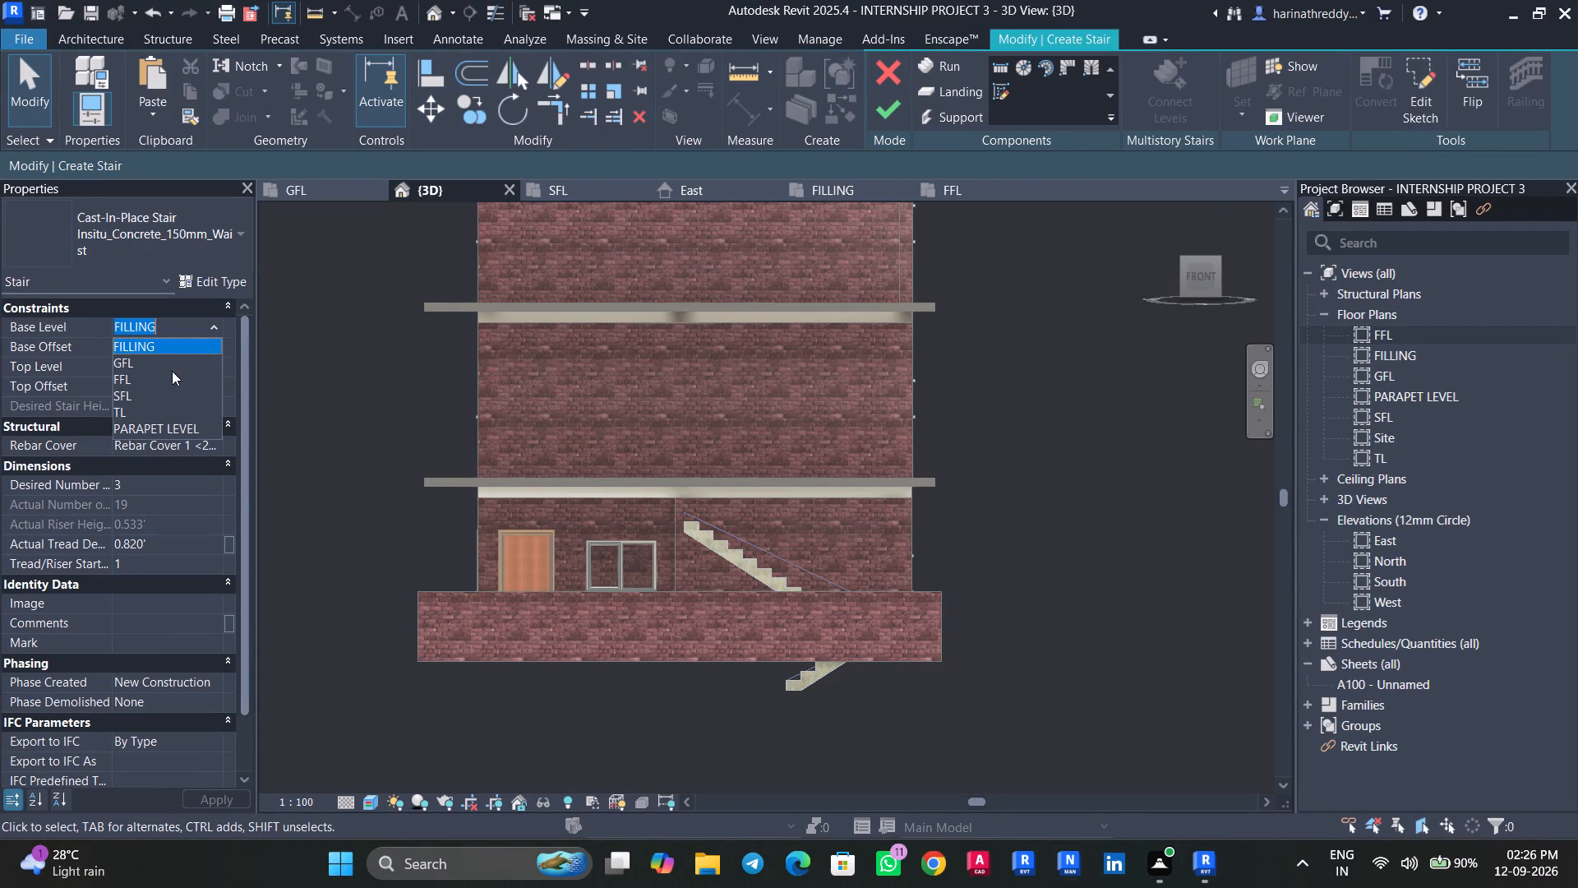
{"action": "left_click", "coordinate": [165, 363]}
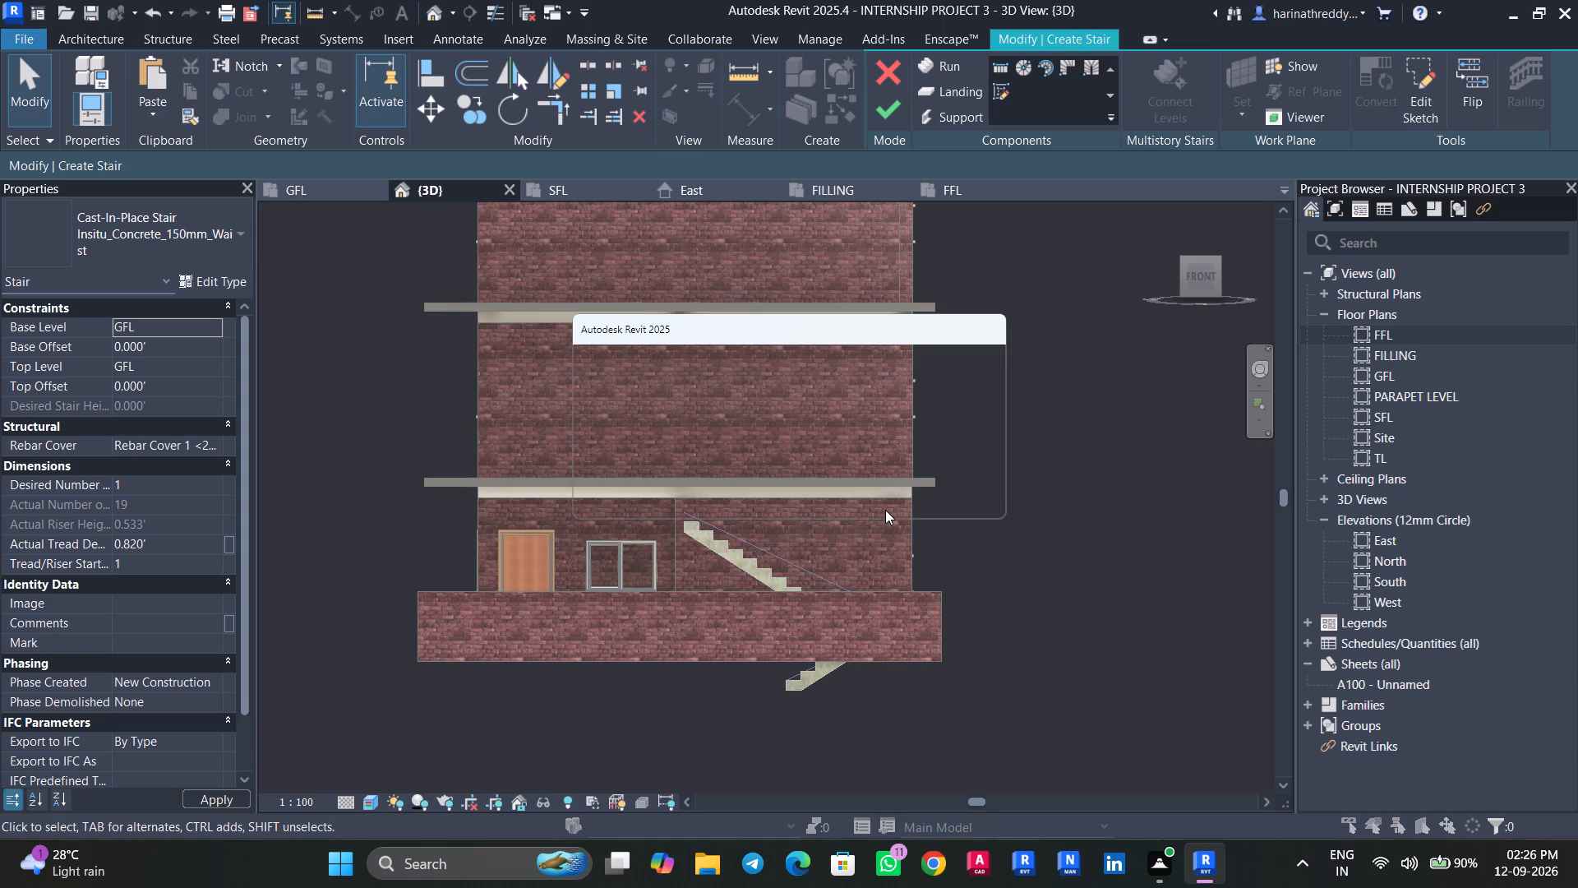
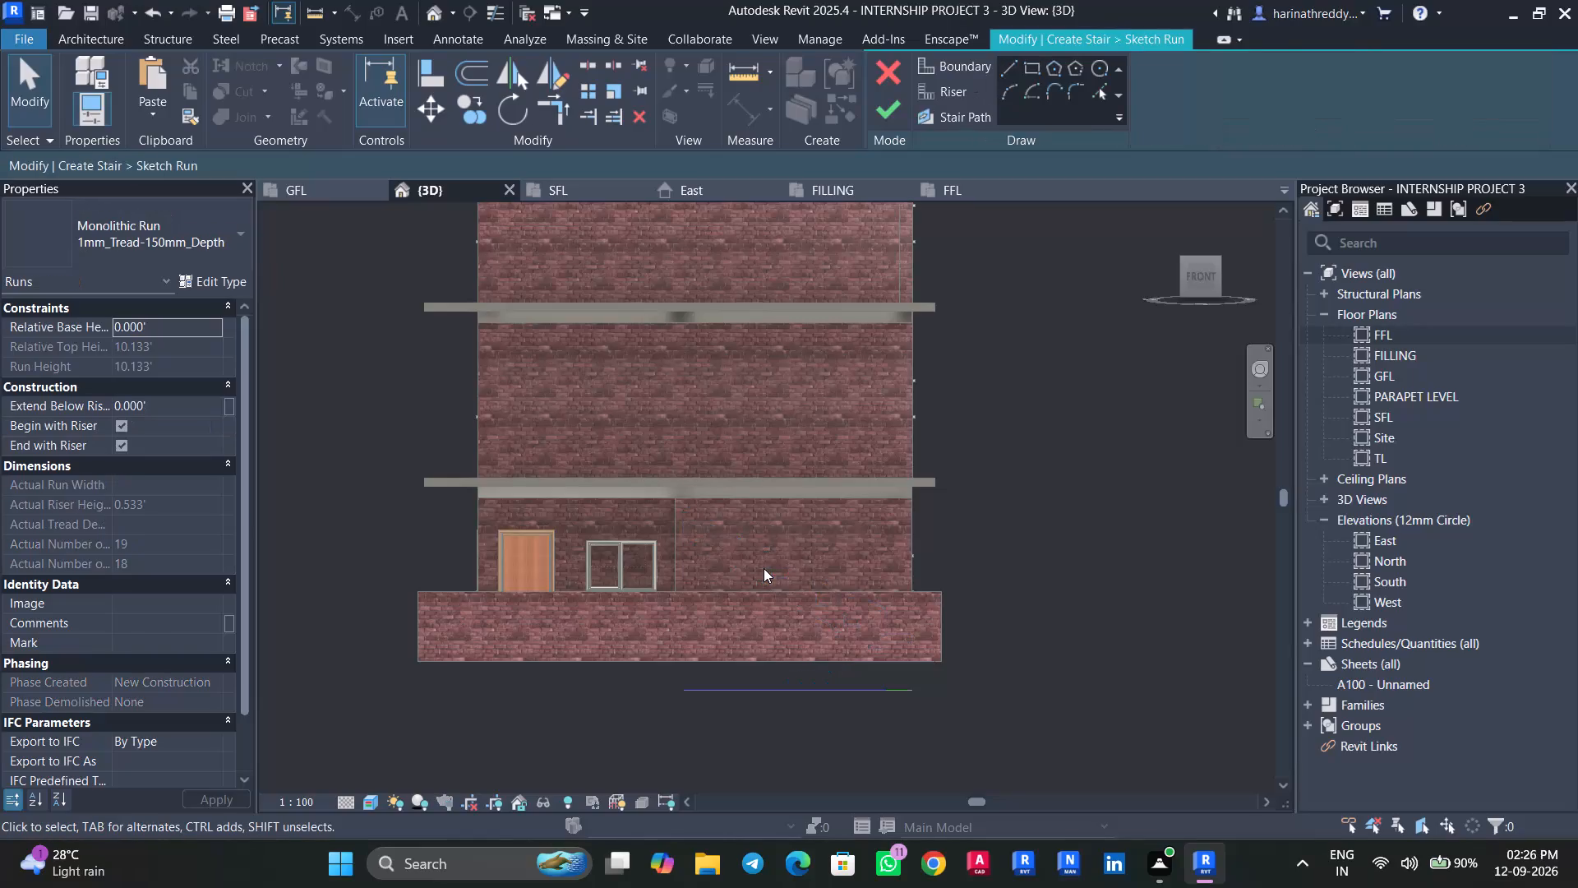
Finish the stair run's sketch and return to editing the stair components.
{"action": "left_click", "coordinate": [770, 688]}
{"action": "key", "text": "Escape"}
{"action": "key", "text": "Escape"}
{"action": "key", "text": "Escape"}
{"action": "key", "text": "Escape"}
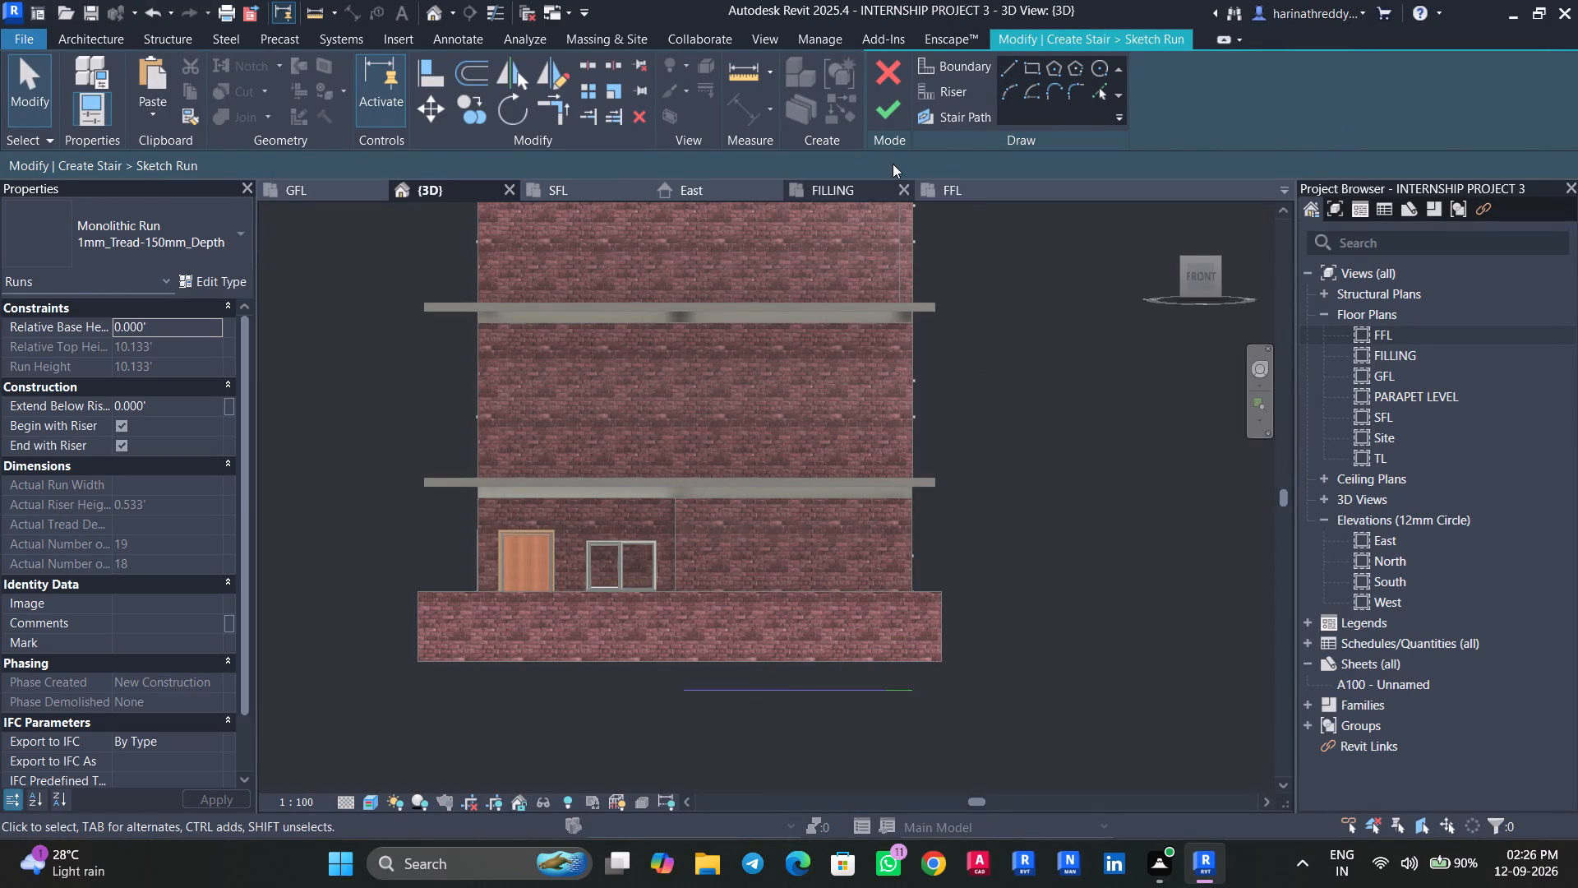
{"action": "left_click", "coordinate": [881, 120]}
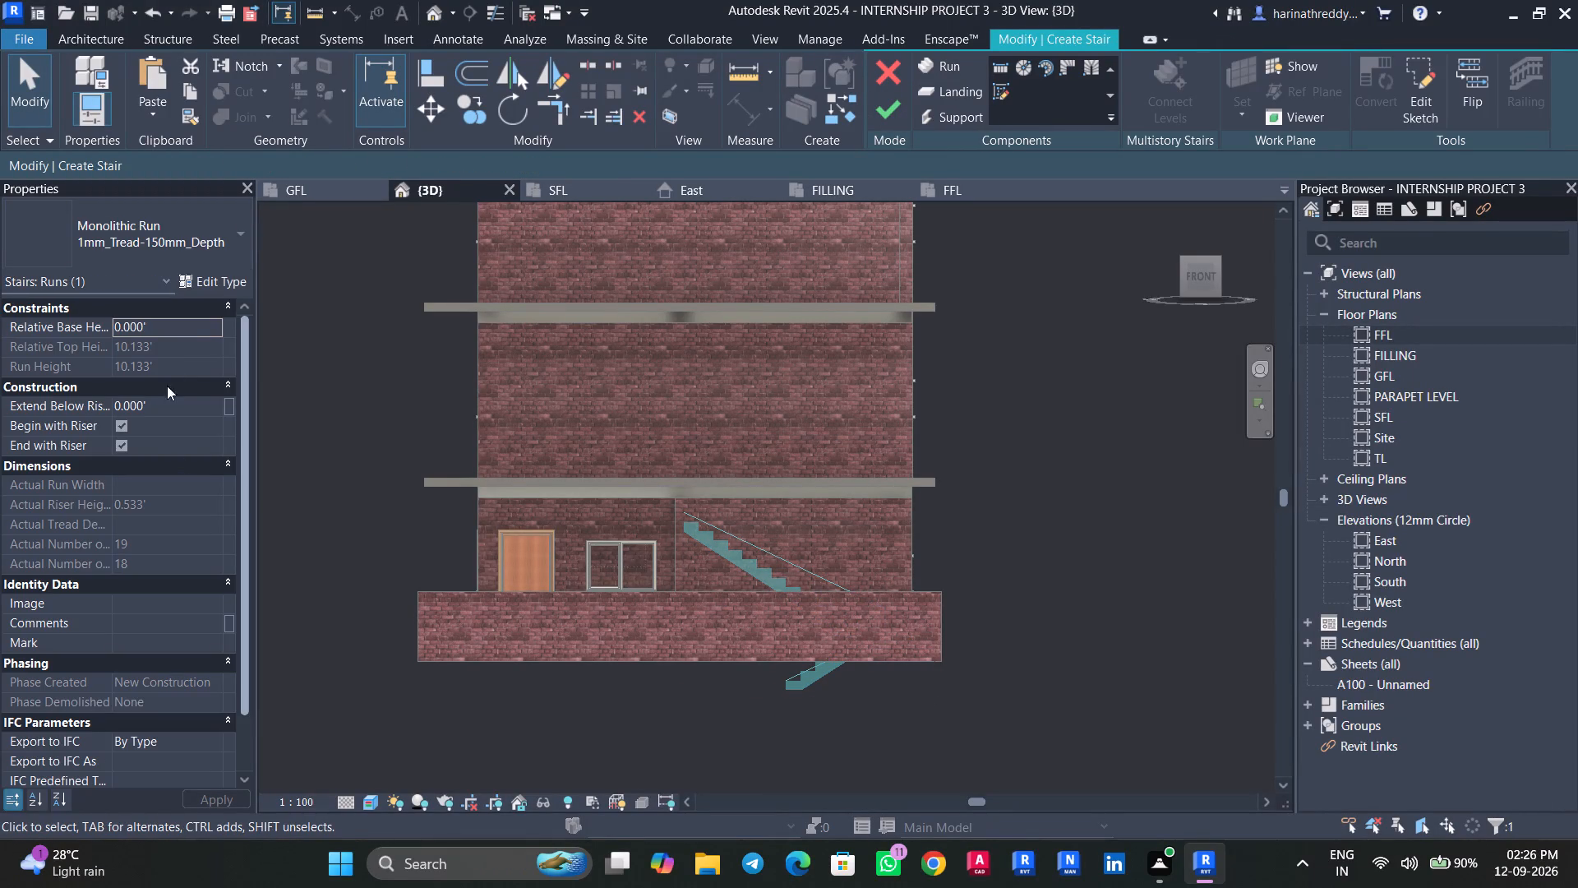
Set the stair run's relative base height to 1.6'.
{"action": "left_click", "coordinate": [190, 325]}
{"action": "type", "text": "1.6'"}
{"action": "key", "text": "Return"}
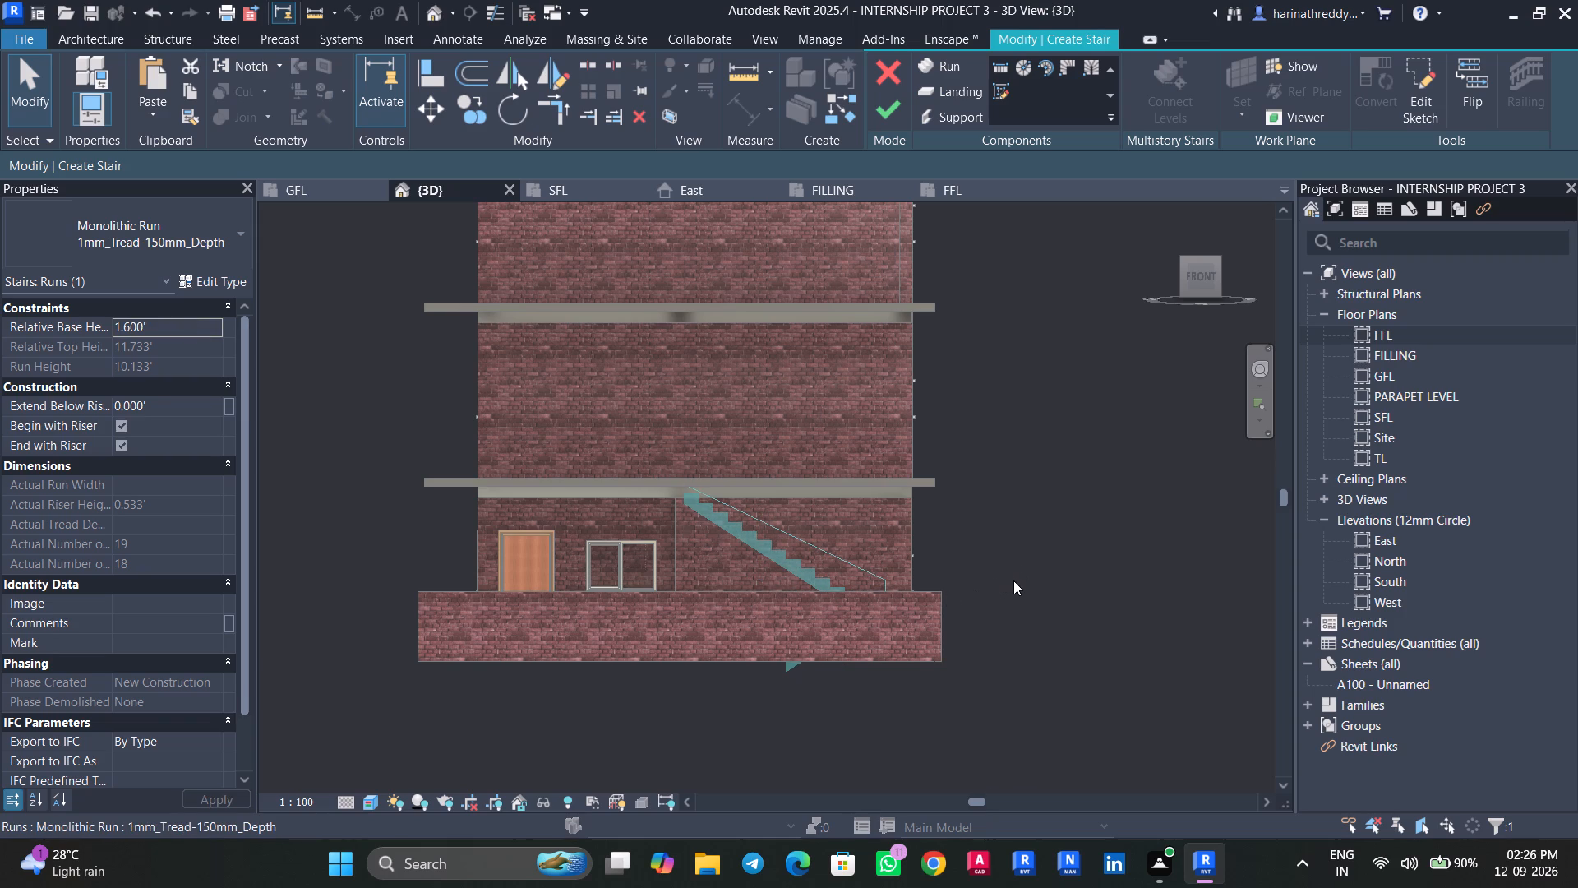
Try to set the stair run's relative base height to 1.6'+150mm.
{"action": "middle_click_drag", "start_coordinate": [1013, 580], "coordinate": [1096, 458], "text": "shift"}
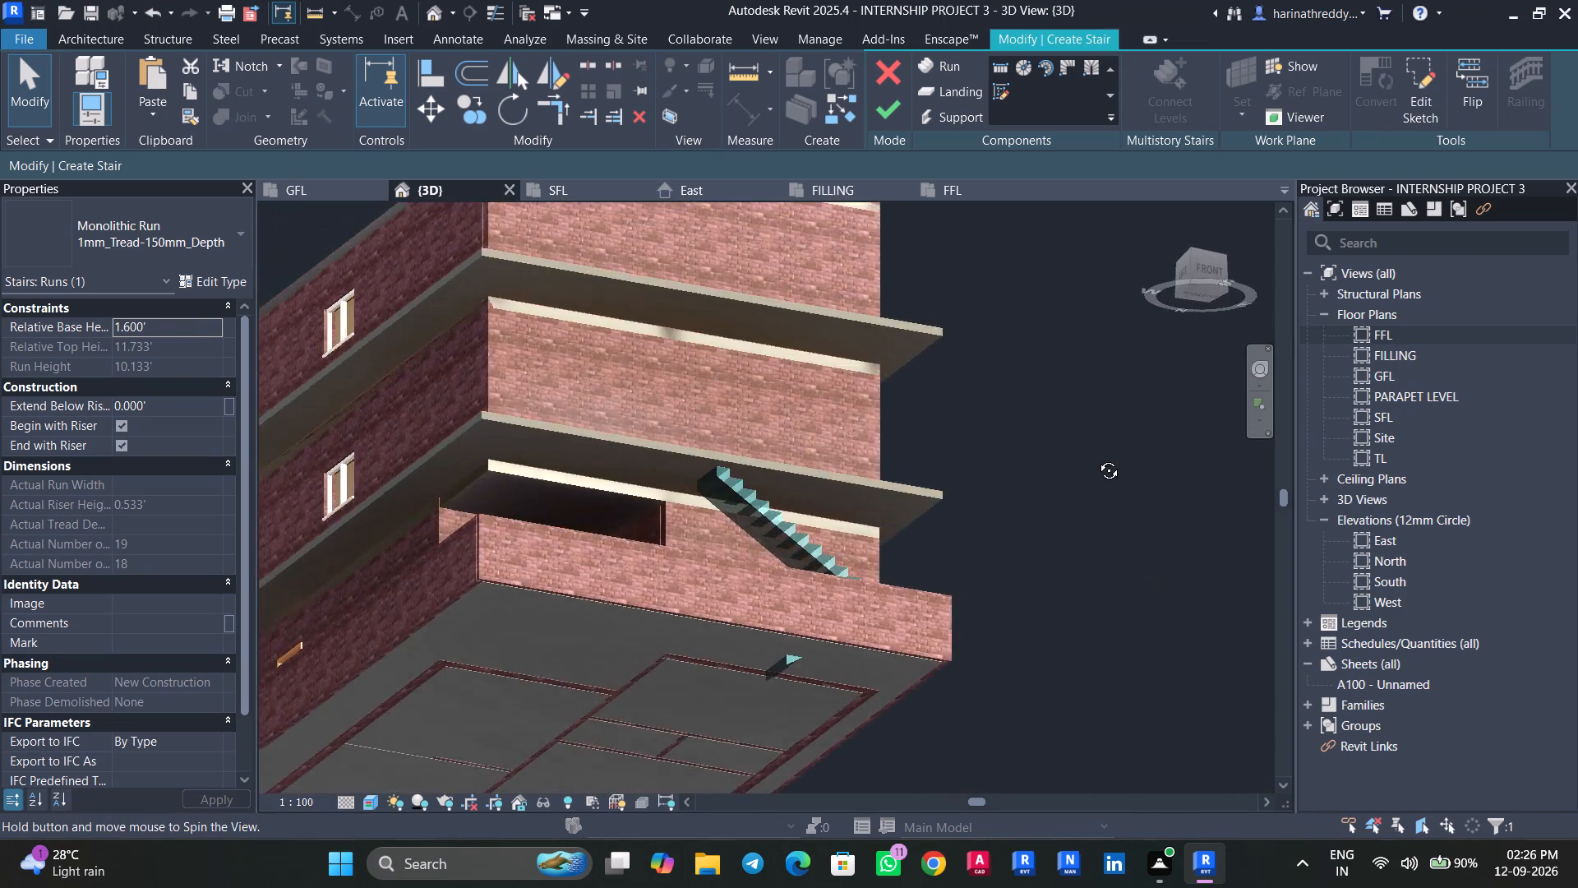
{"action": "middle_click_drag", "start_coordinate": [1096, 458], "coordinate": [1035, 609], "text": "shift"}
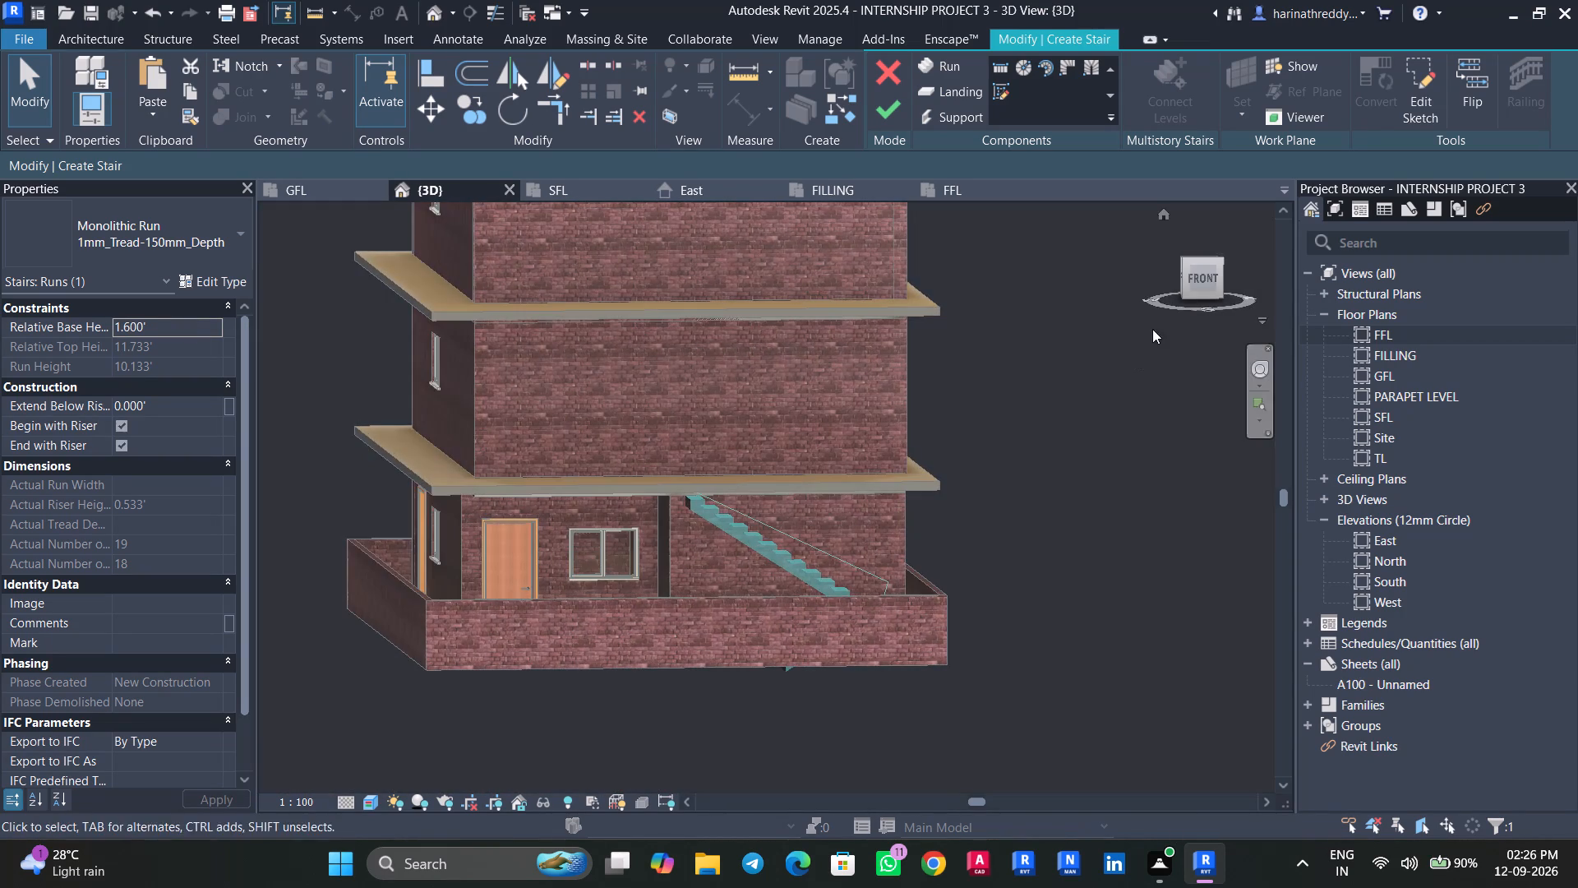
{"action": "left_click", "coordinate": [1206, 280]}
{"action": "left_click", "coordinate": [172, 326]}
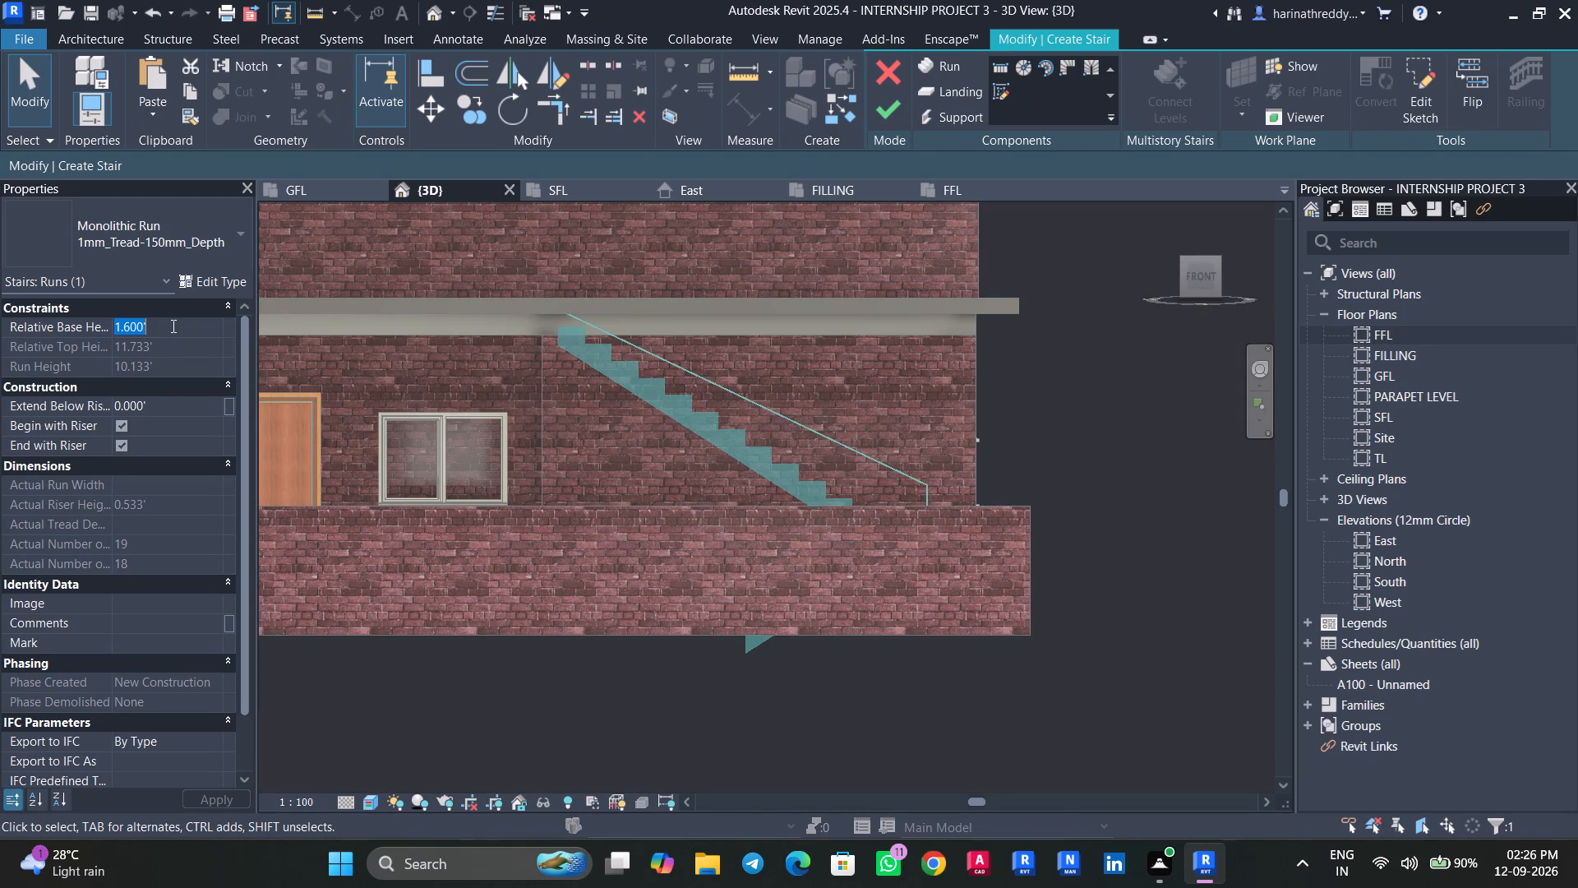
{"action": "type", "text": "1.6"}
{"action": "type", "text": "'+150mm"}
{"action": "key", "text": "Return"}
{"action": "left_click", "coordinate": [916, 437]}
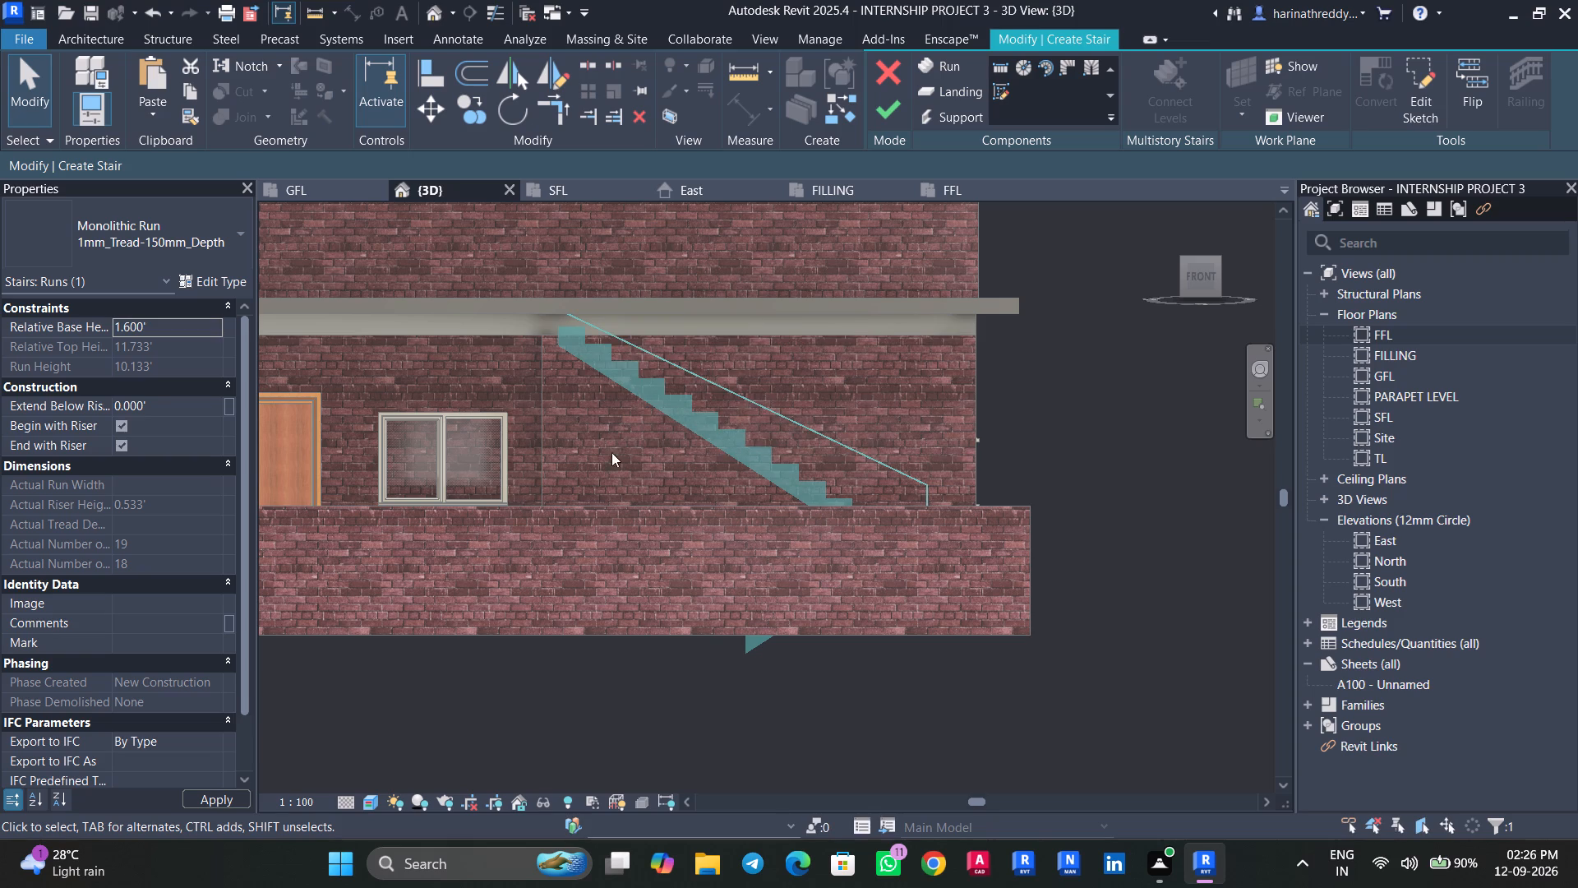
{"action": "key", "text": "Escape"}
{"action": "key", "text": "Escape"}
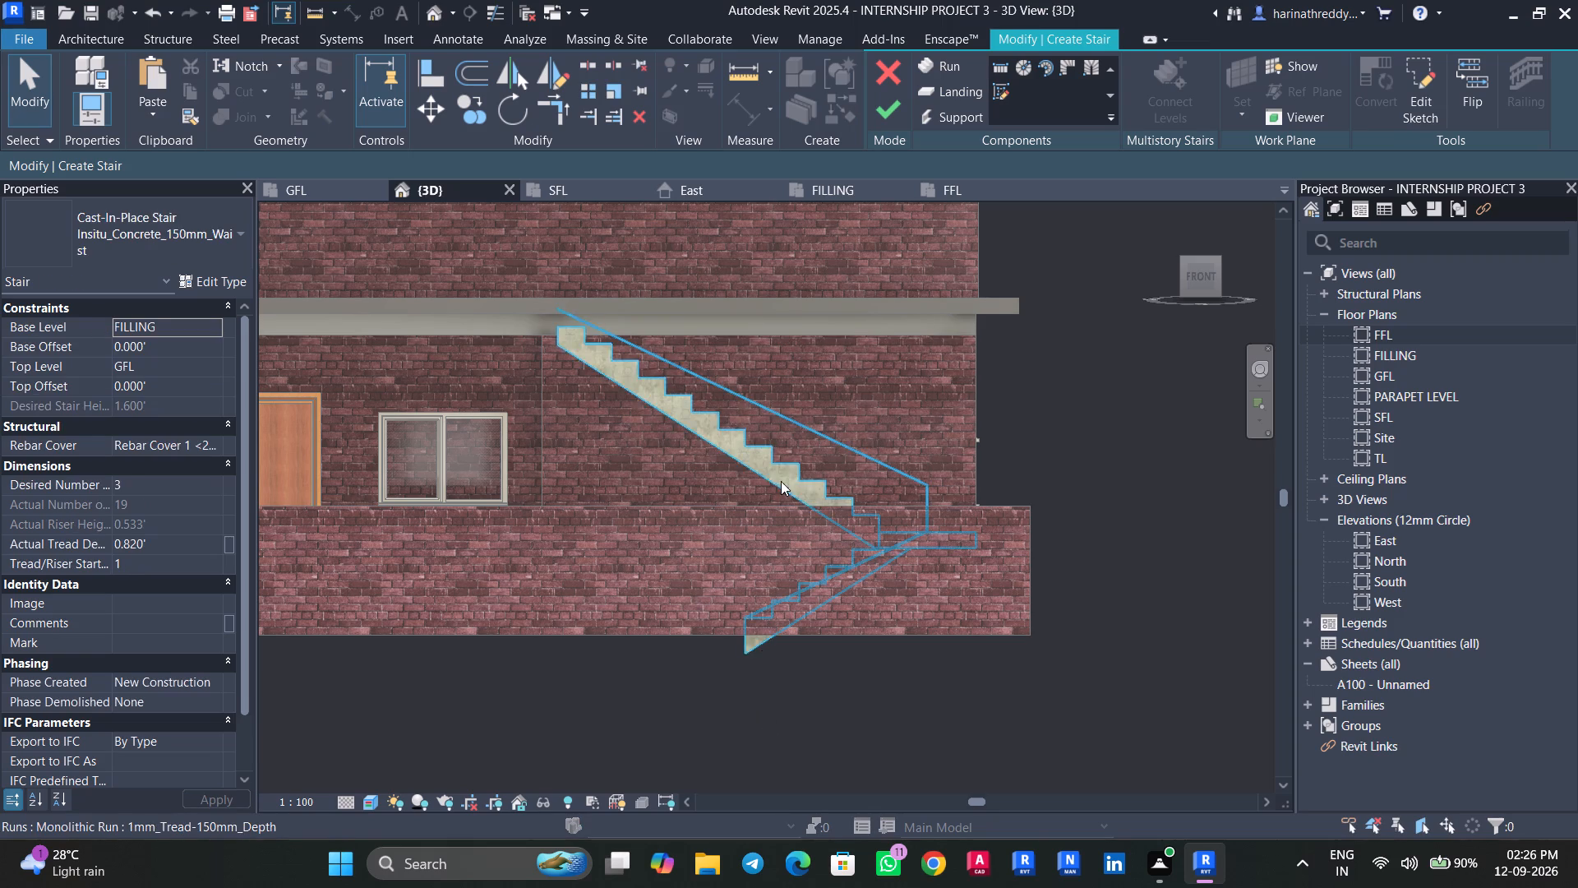
Examine from the front and from below how the stair runs sit against the ground floor and compound wall.
{"action": "left_click", "coordinate": [781, 481]}
{"action": "scroll", "coordinate": [811, 691], "scroll_direction": "up", "scroll_amount": 1}
{"action": "scroll", "coordinate": [814, 691], "scroll_direction": "down", "scroll_amount": 1}
{"action": "scroll", "coordinate": [814, 691], "scroll_direction": "up", "scroll_amount": 2}
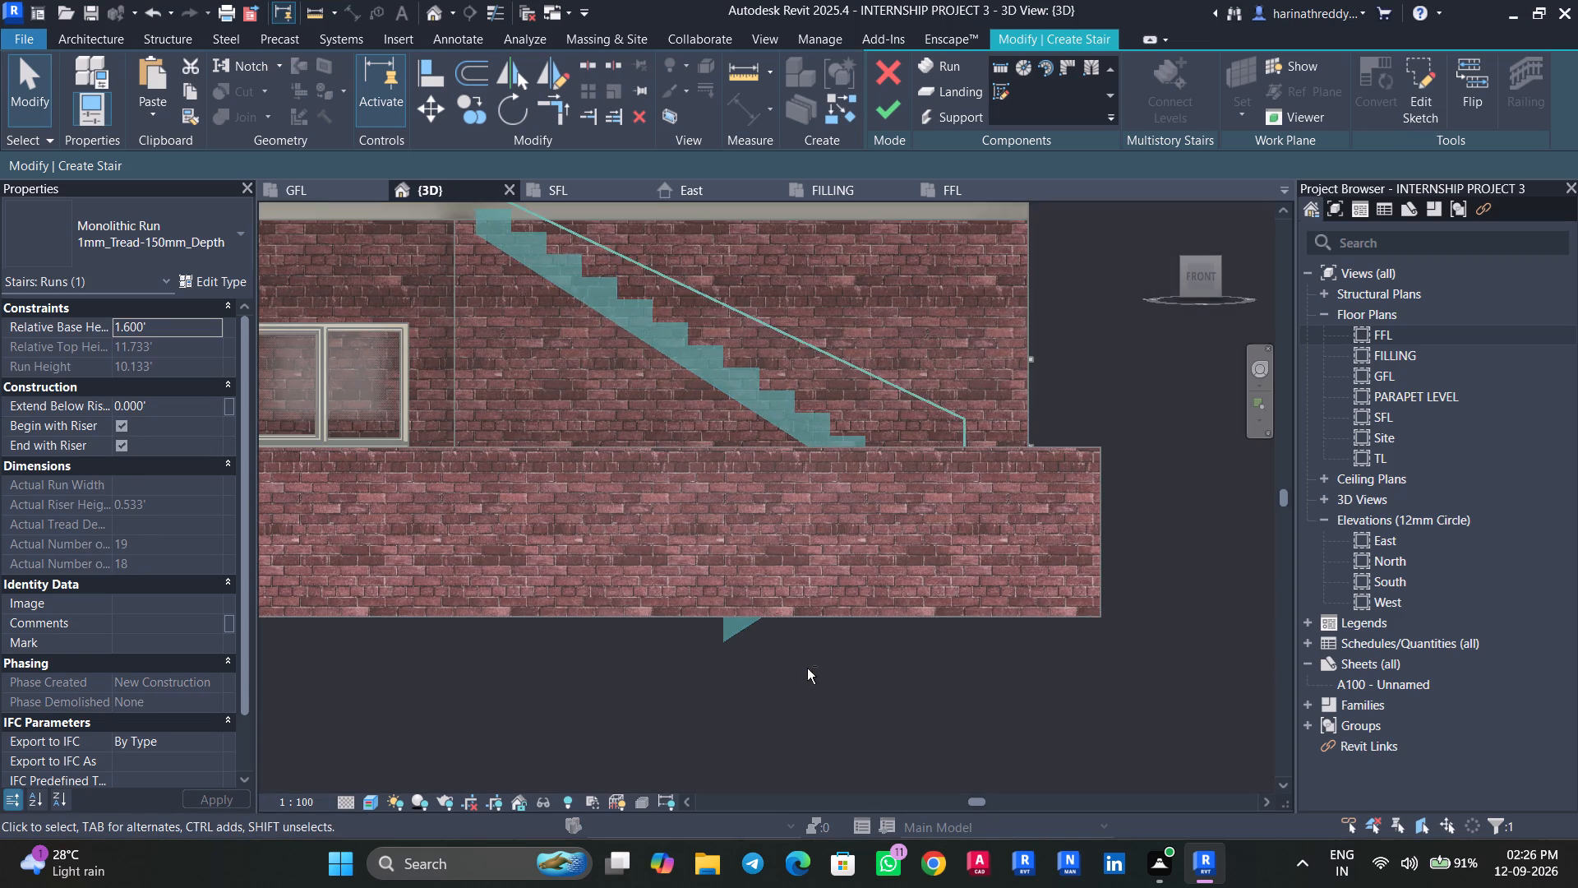
{"action": "middle_click_drag", "start_coordinate": [807, 668], "coordinate": [826, 674], "text": "shift"}
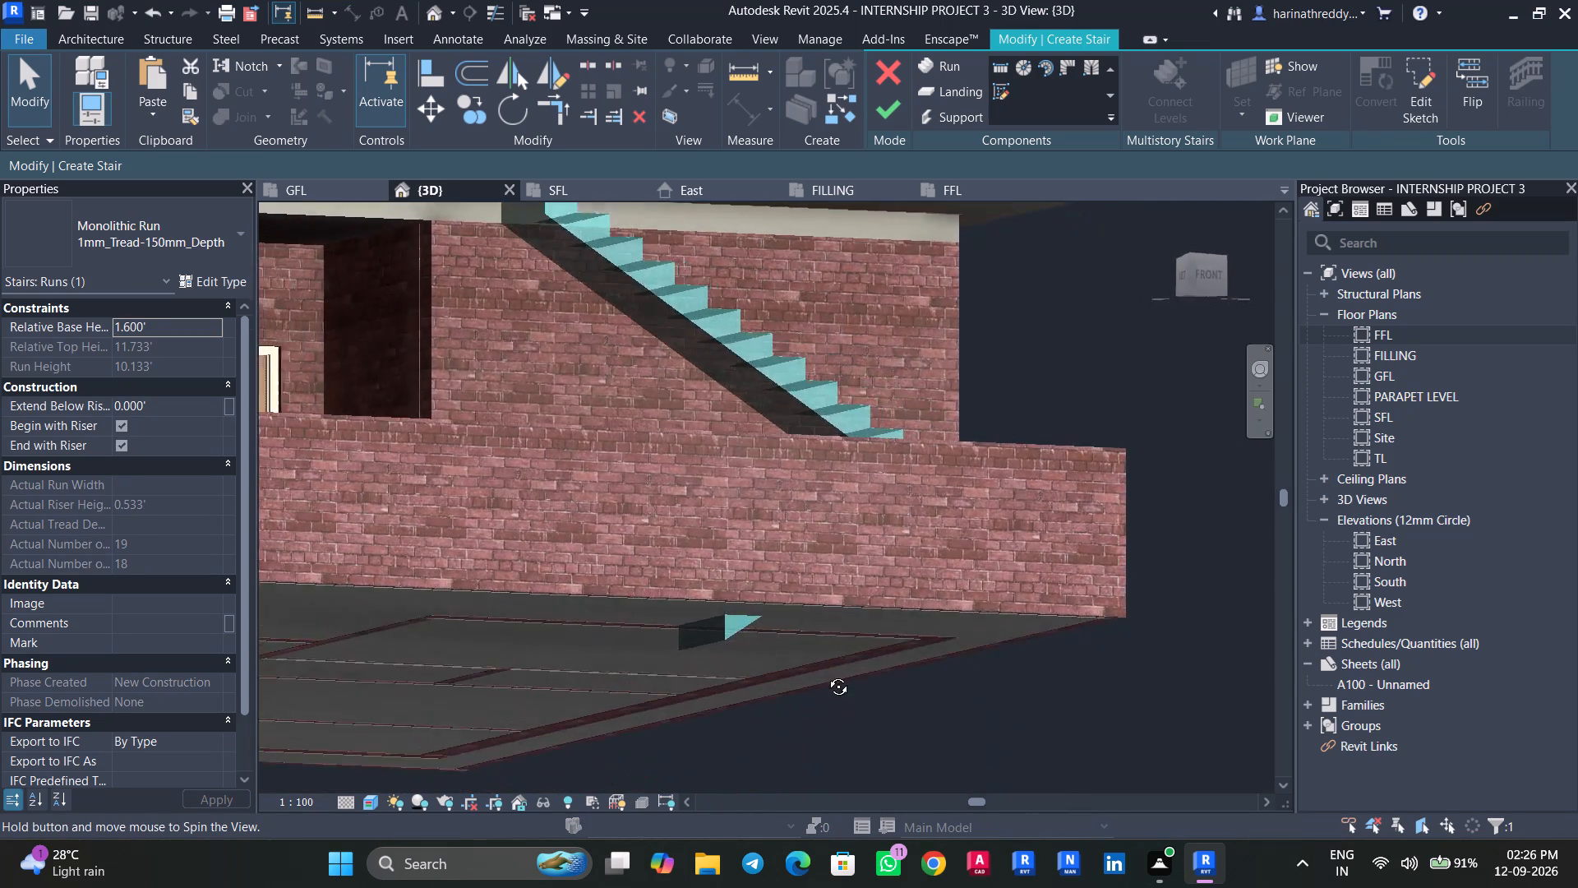
{"action": "middle_click_drag", "start_coordinate": [826, 674], "coordinate": [824, 690], "text": "shift"}
{"action": "key", "text": "Escape"}
{"action": "key", "text": "Escape"}
{"action": "left_click", "coordinate": [799, 497]}
{"action": "key", "text": "Escape"}
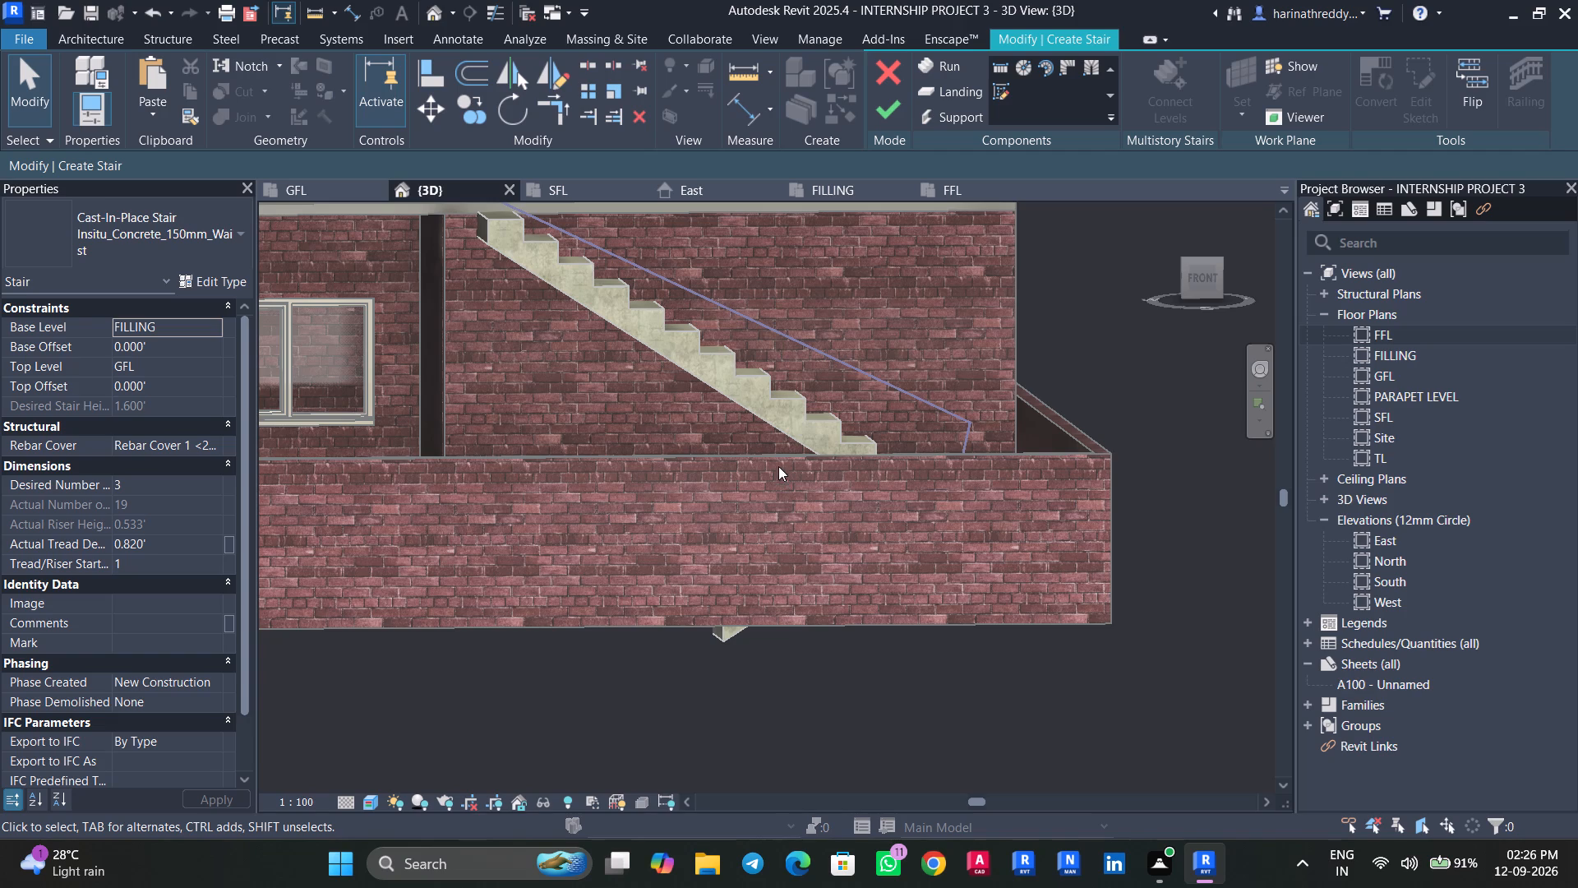
{"action": "left_click", "coordinate": [777, 459]}
{"action": "scroll", "coordinate": [811, 548], "scroll_direction": "down", "scroll_amount": 6}
{"action": "key", "text": "Escape"}
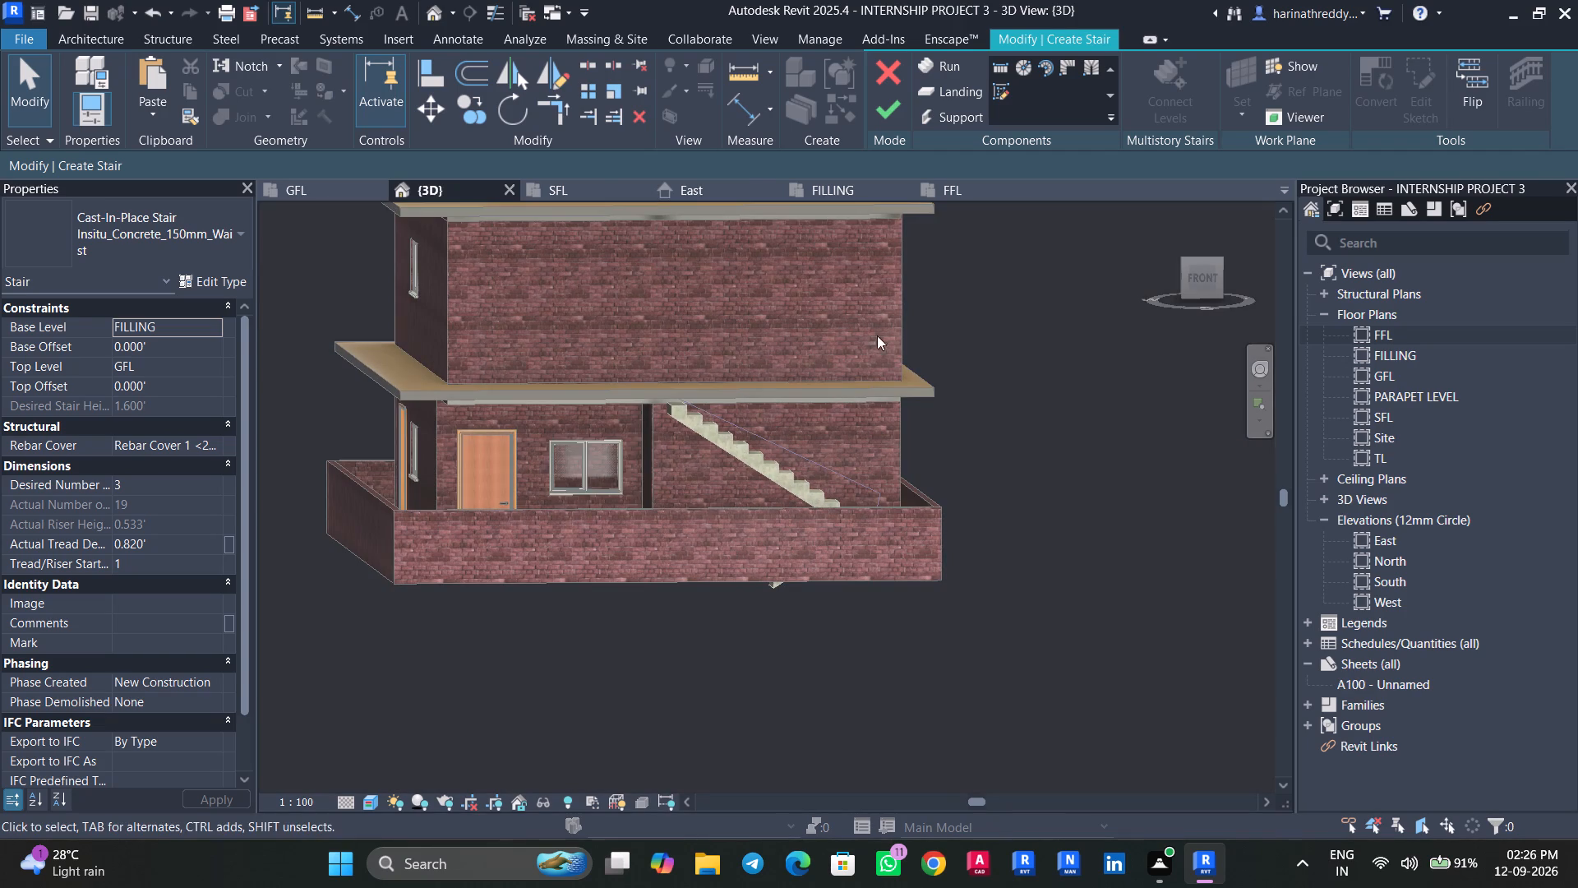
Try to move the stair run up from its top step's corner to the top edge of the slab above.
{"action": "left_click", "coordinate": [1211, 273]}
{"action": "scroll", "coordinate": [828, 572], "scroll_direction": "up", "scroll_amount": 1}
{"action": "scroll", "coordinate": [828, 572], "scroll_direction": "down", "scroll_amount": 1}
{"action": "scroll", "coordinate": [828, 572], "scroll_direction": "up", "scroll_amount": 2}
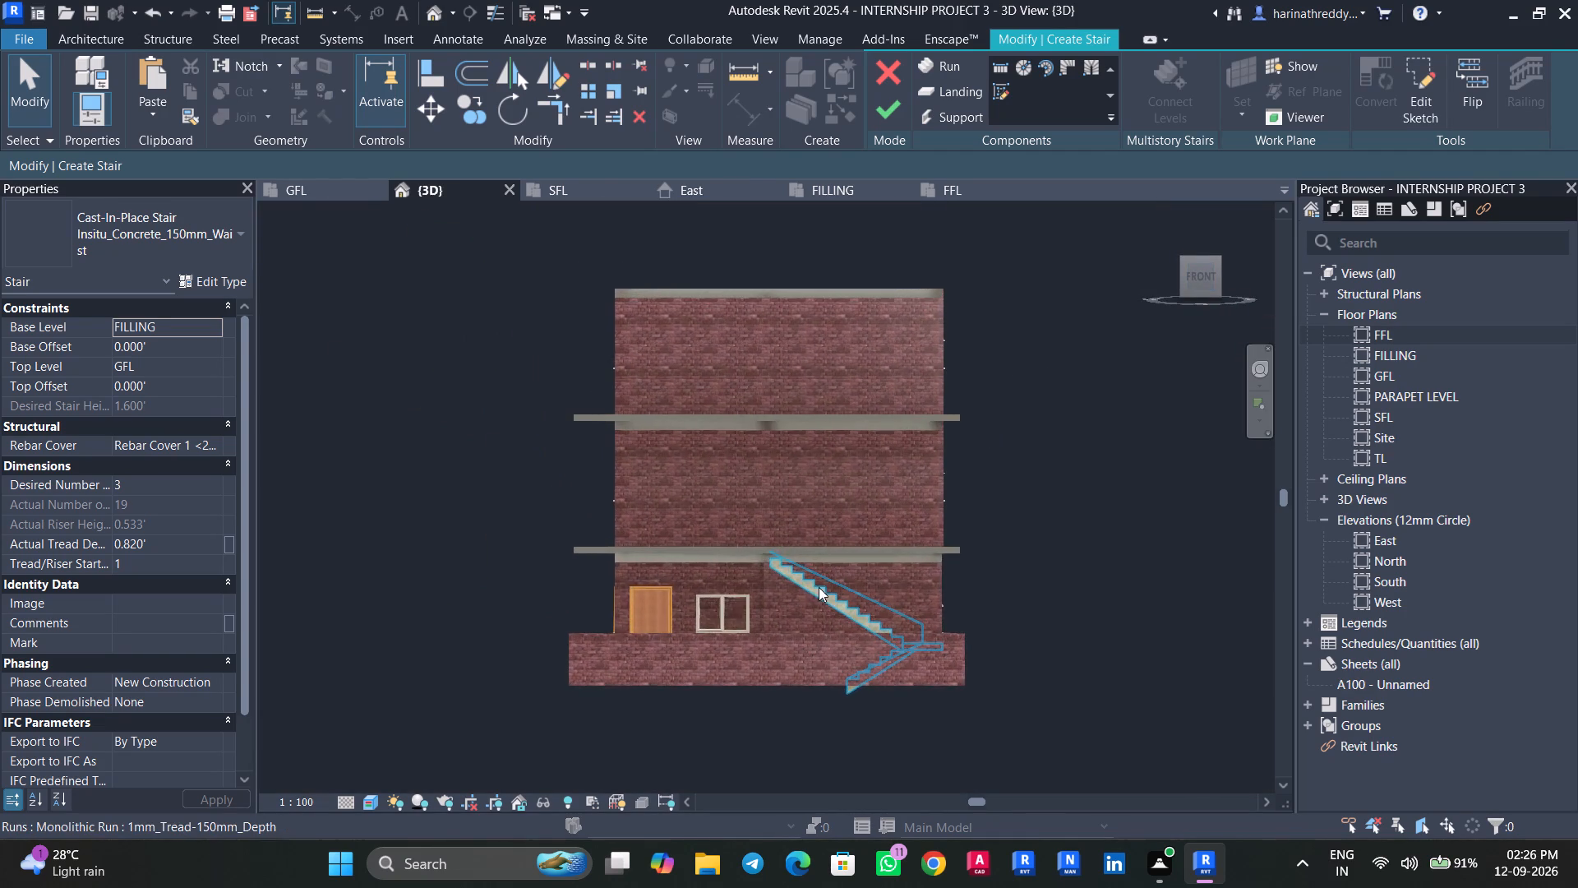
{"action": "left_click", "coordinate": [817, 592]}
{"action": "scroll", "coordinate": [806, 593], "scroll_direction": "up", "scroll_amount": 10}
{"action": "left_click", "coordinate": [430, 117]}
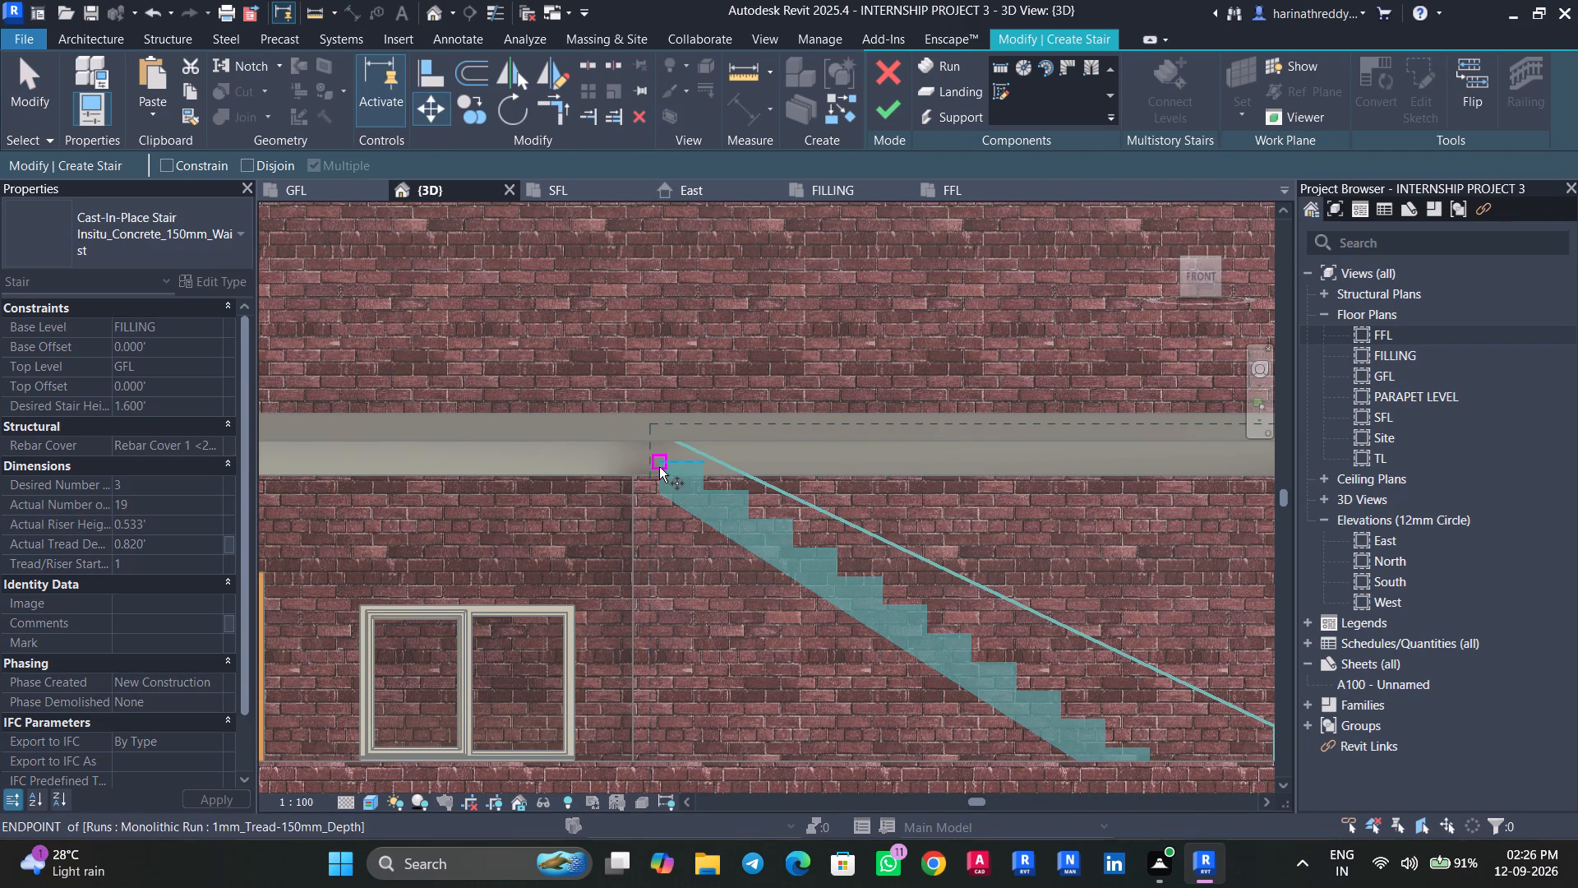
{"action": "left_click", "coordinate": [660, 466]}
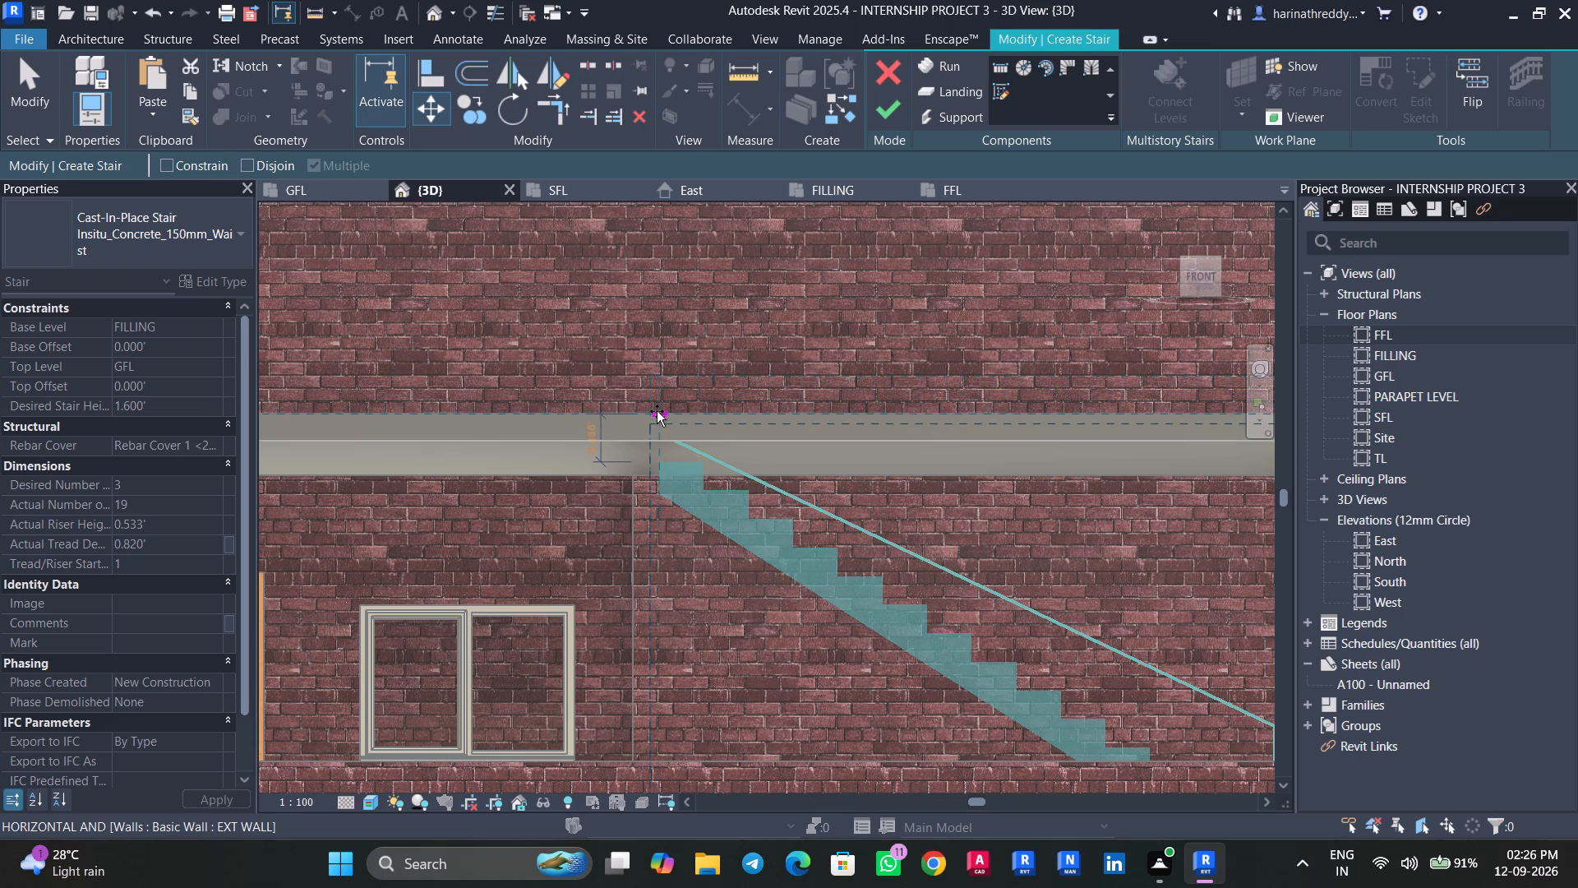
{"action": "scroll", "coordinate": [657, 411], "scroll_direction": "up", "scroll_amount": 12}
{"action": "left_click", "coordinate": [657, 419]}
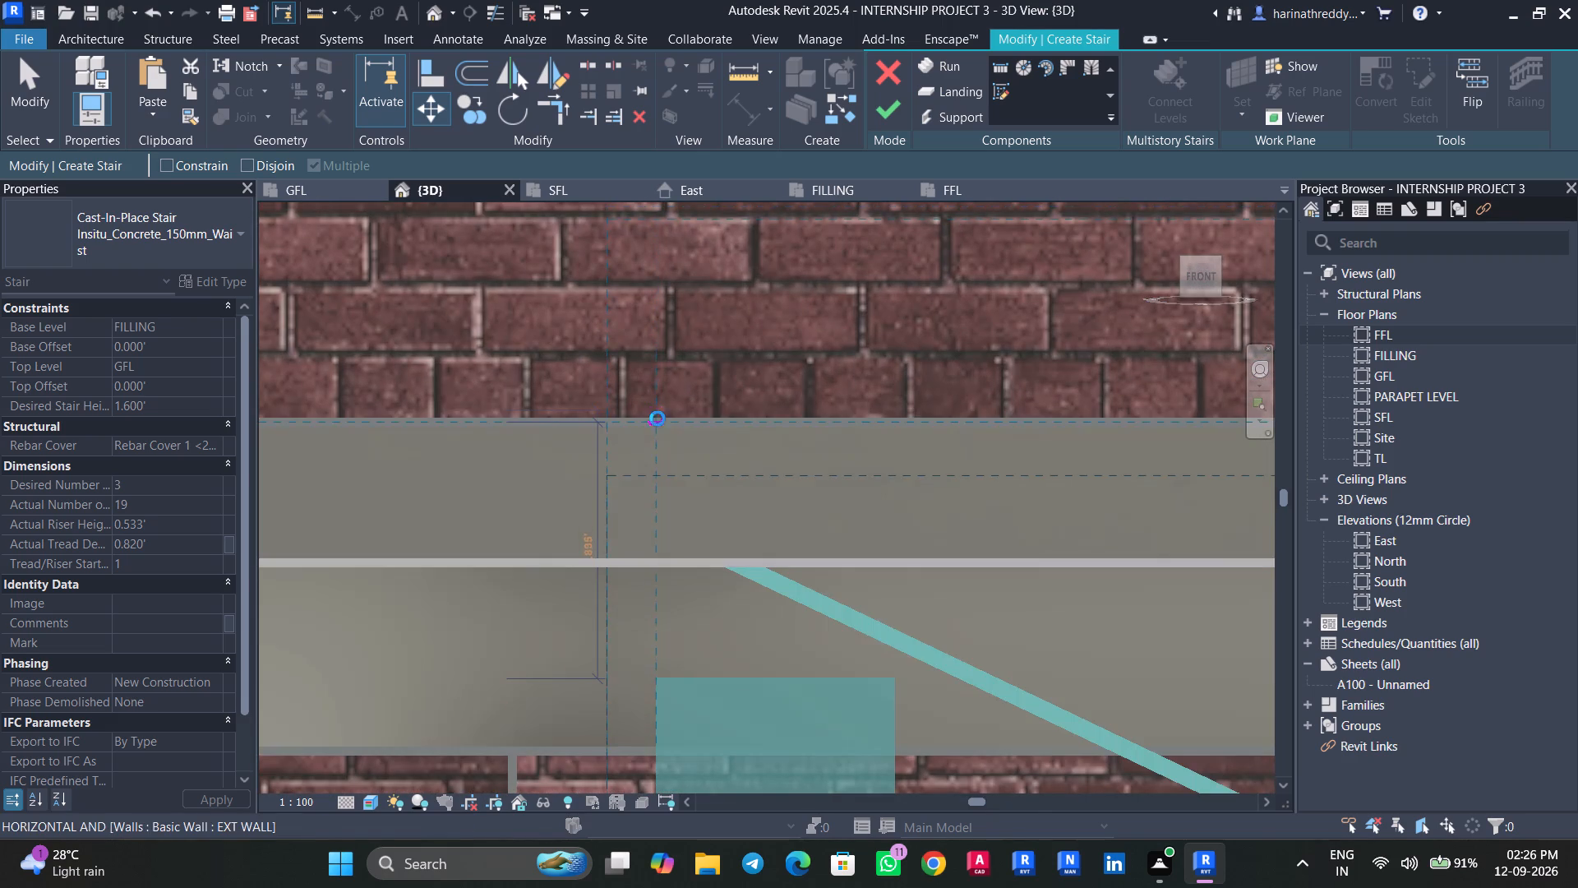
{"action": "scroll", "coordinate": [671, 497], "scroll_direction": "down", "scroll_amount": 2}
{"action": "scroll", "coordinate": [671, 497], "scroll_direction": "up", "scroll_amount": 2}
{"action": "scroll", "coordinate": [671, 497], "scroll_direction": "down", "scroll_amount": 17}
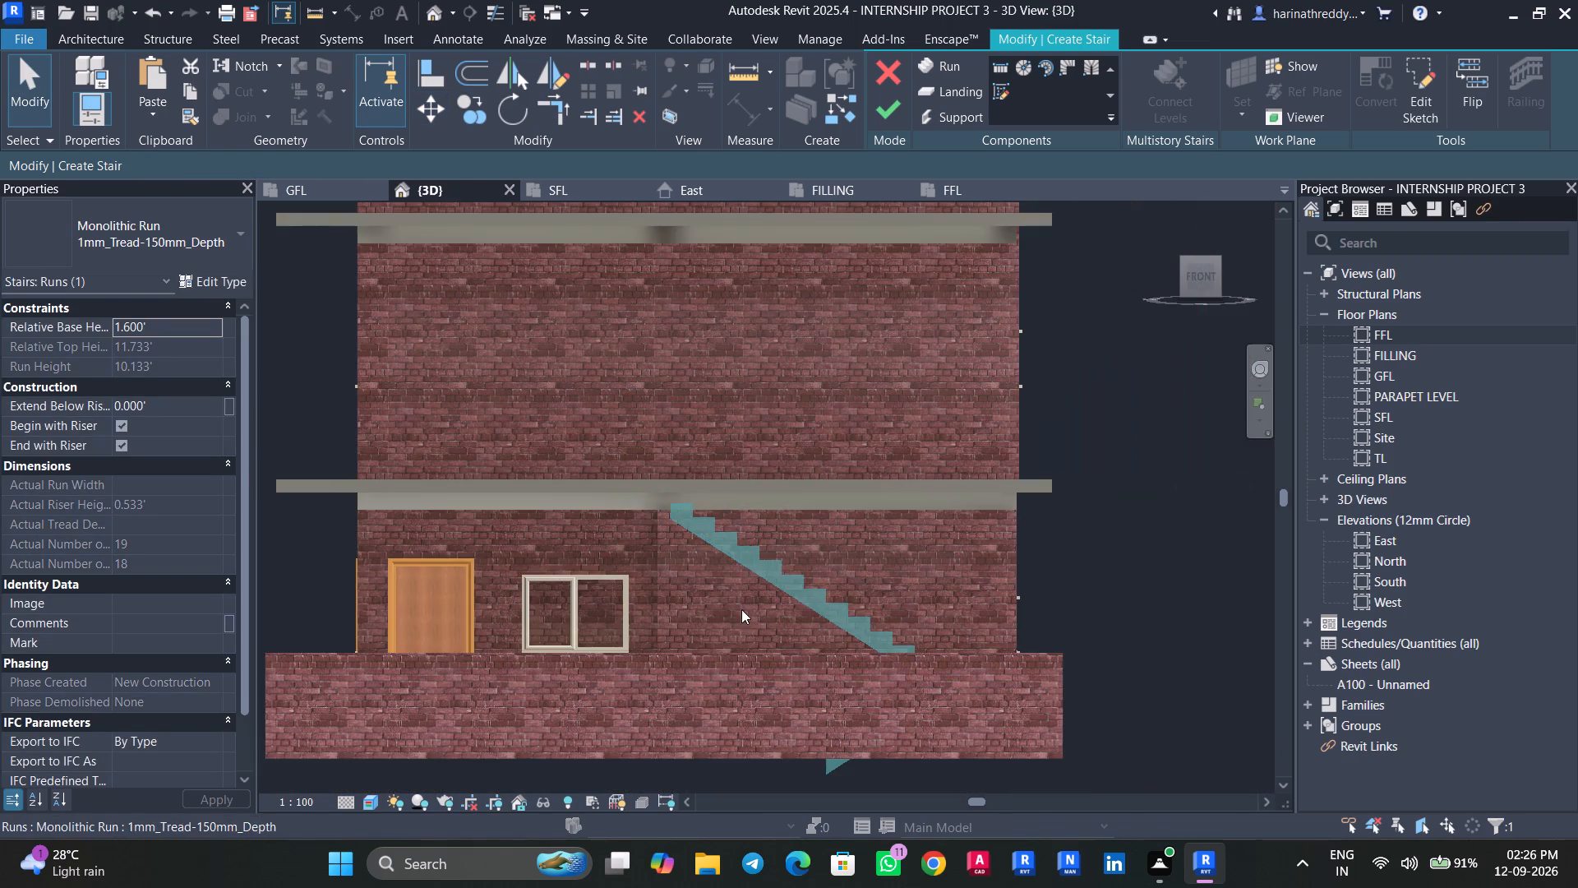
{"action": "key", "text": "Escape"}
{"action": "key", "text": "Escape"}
Set the stair run's relative base height to 2.09'.
{"action": "left_click", "coordinate": [843, 611]}
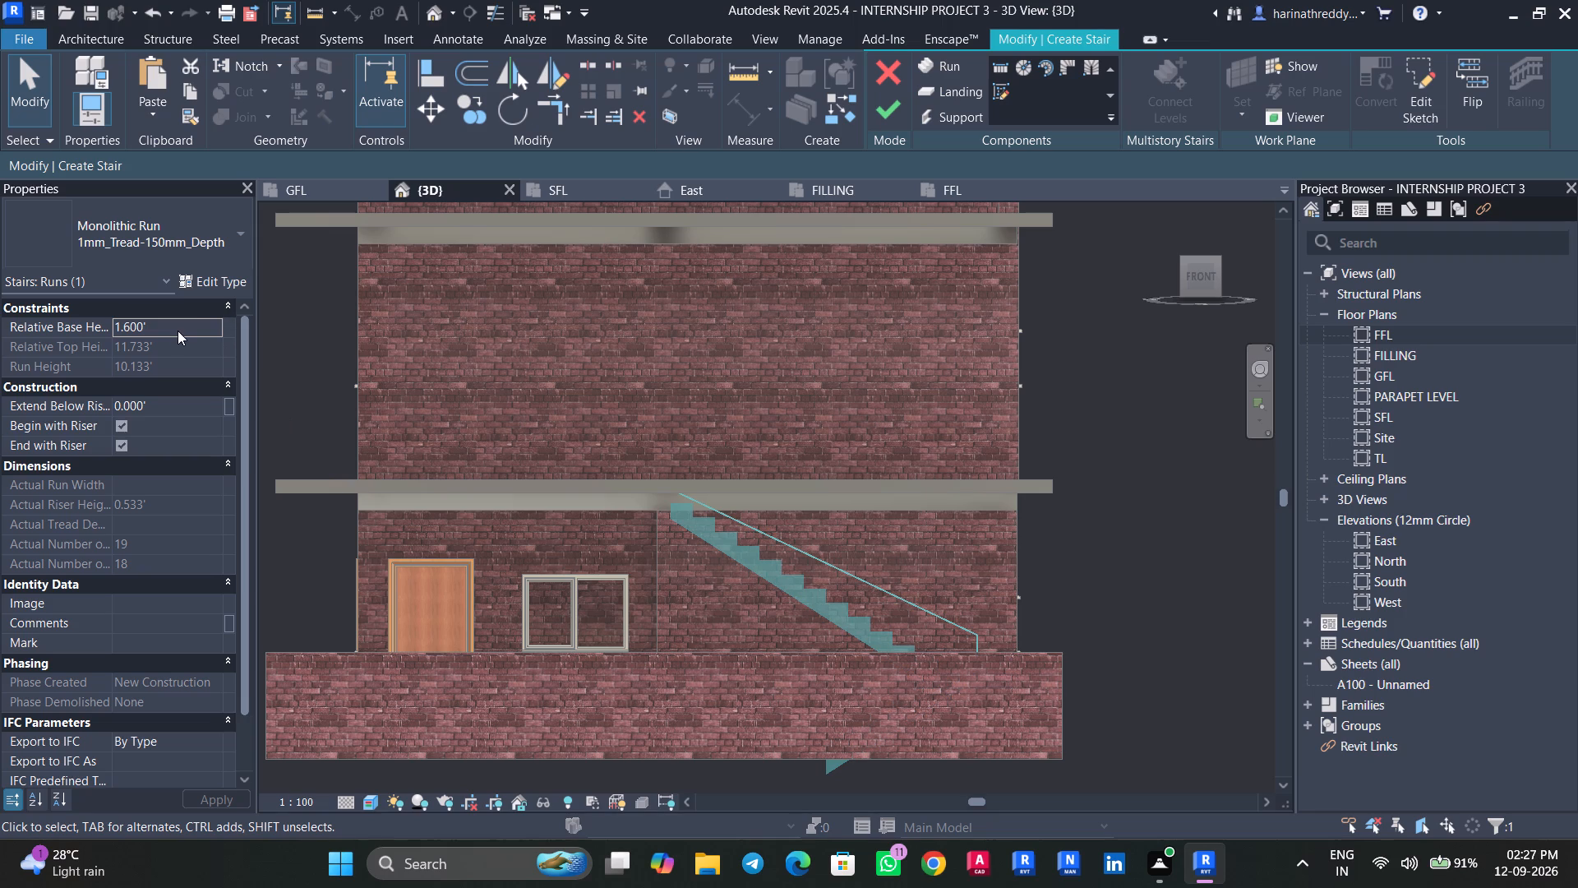
{"action": "left_click", "coordinate": [155, 326]}
{"action": "left_click_drag", "start_coordinate": [155, 326], "coordinate": [12, 337]}
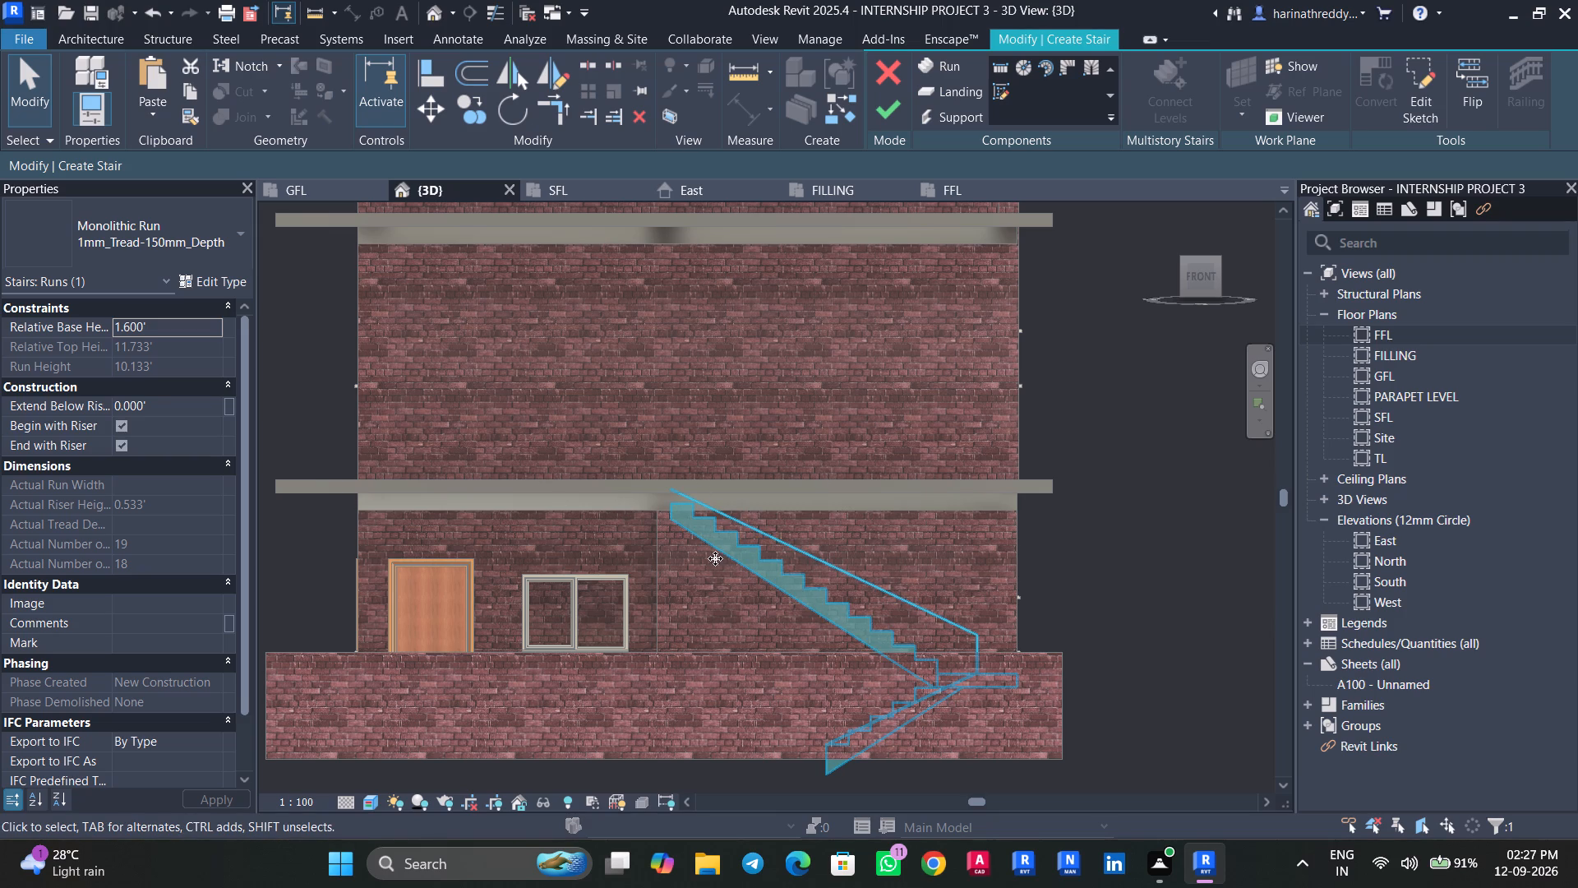
{"action": "left_click", "coordinate": [164, 319]}
{"action": "type", "text": "2.09"}
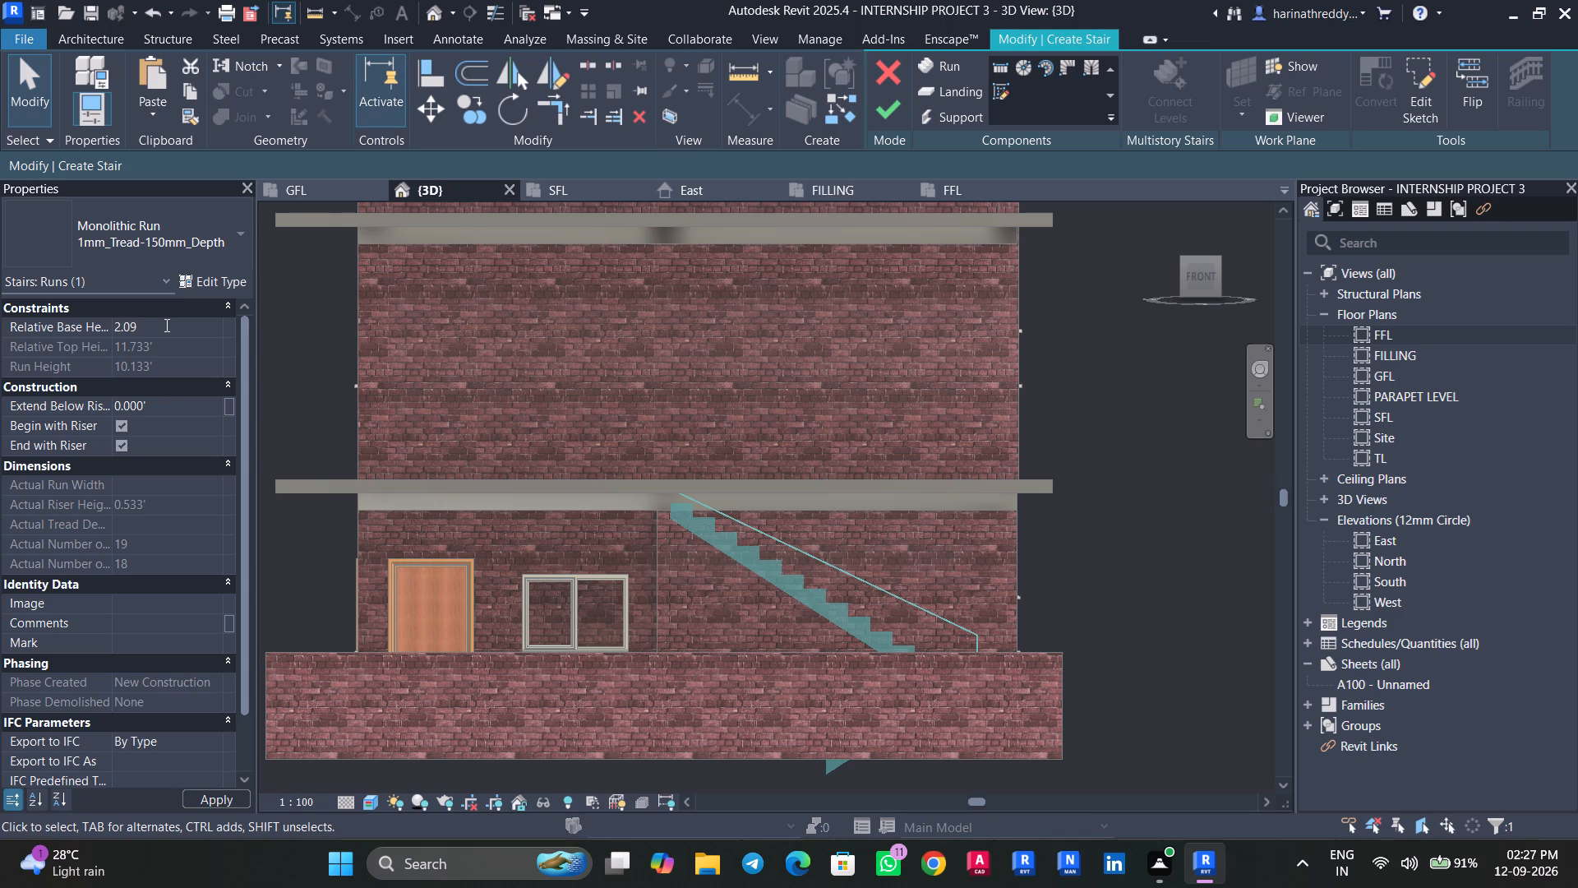
{"action": "key", "text": "apostrophe"}
{"action": "key", "text": "Return"}
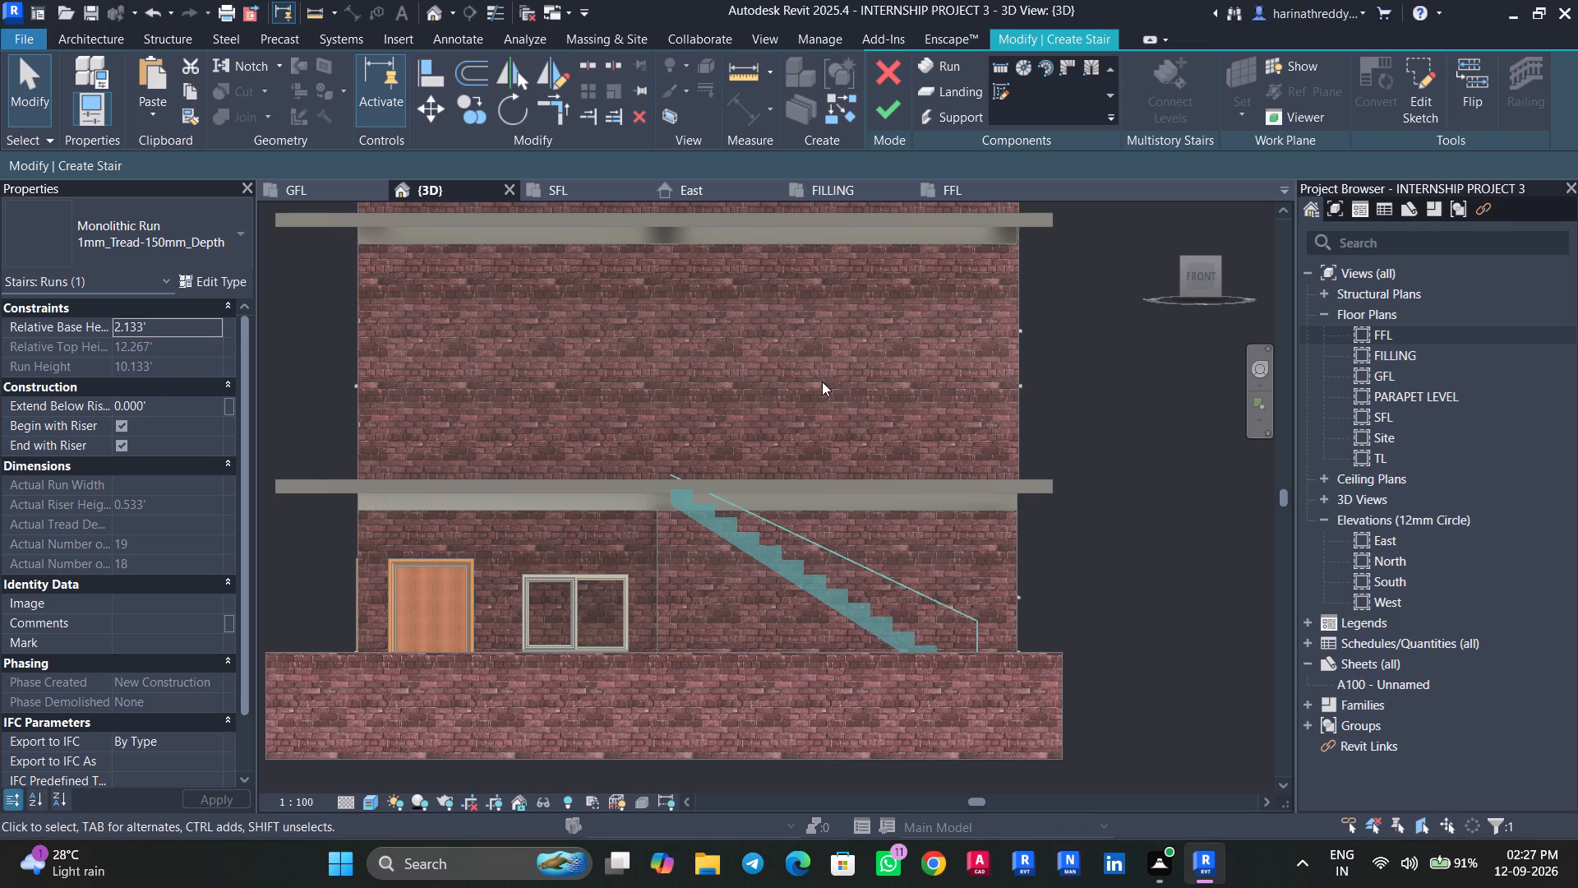
Finish editing the stair and dismiss the warning.
{"action": "middle_click_drag", "start_coordinate": [845, 402], "coordinate": [1031, 572], "text": "shift"}
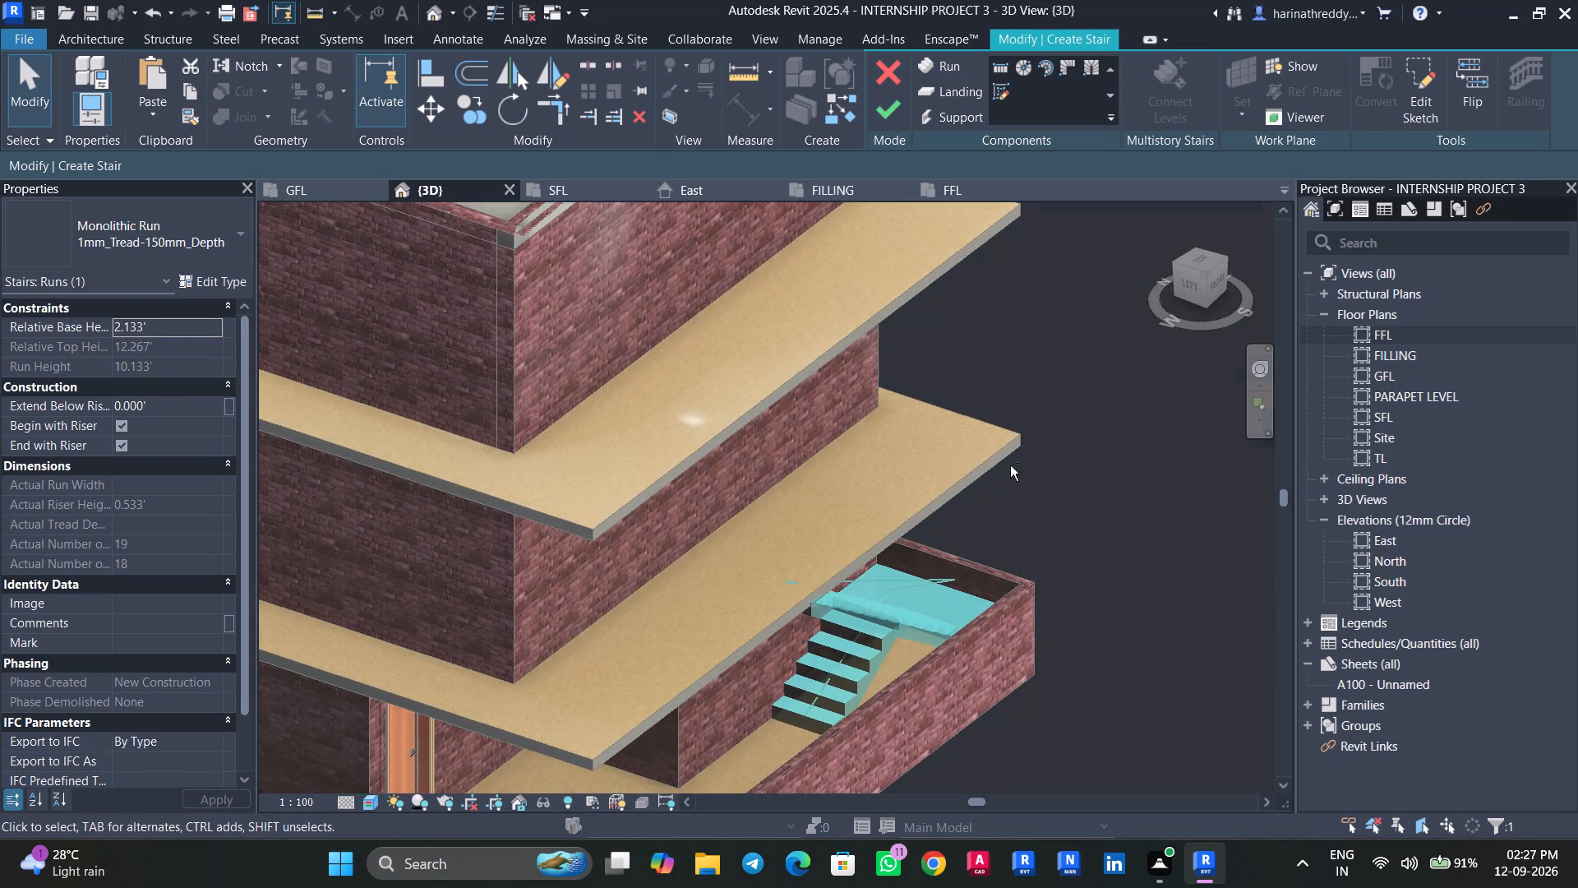
{"action": "left_click", "coordinate": [888, 113]}
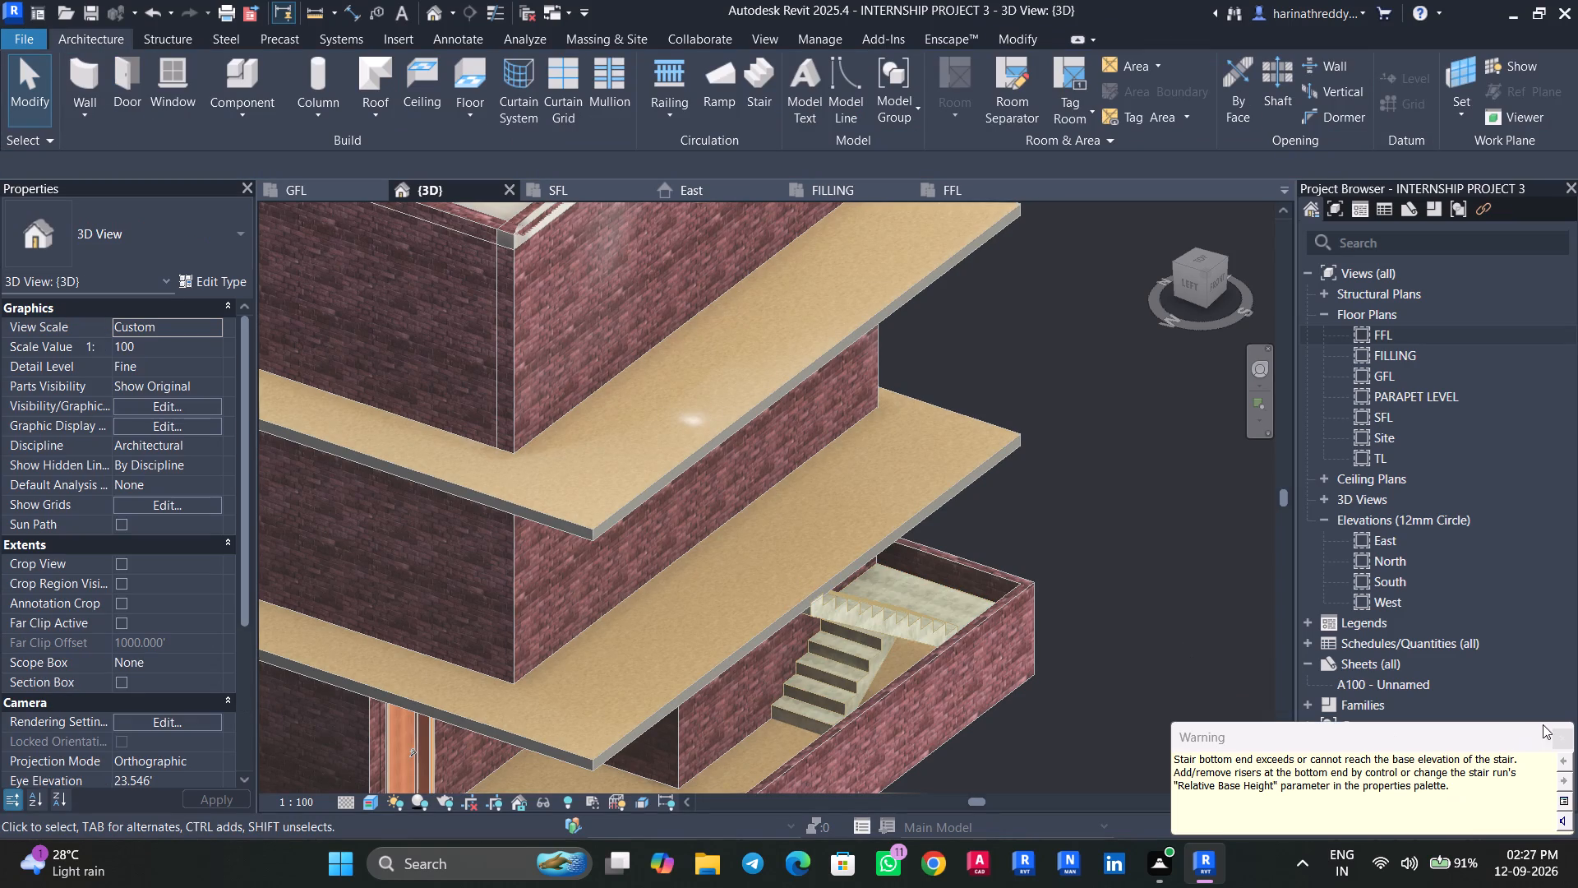
{"action": "left_click", "coordinate": [1560, 735]}
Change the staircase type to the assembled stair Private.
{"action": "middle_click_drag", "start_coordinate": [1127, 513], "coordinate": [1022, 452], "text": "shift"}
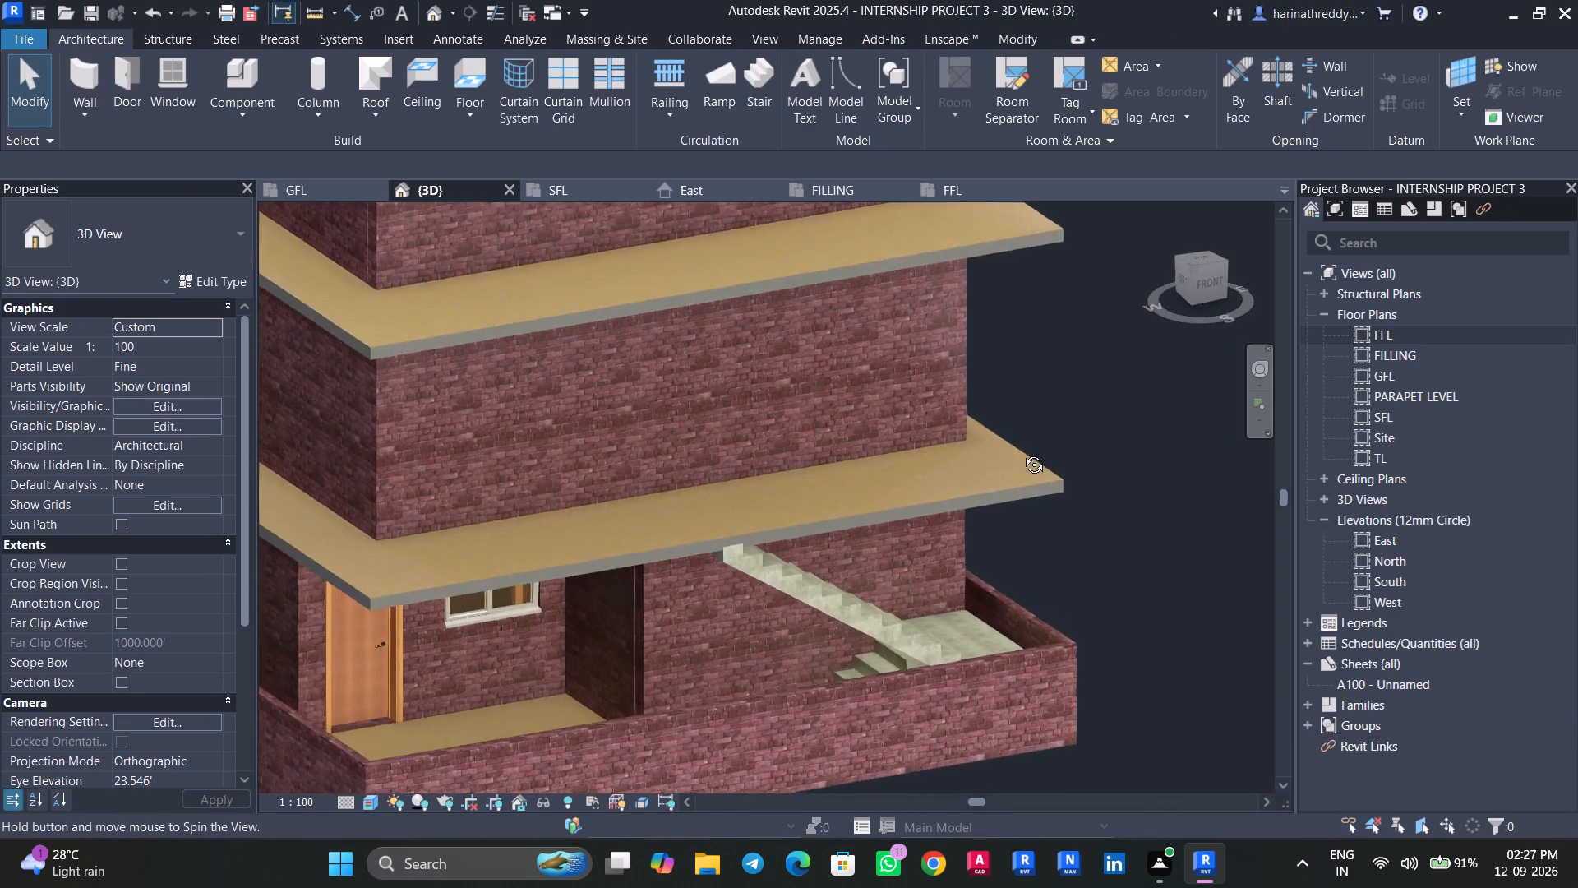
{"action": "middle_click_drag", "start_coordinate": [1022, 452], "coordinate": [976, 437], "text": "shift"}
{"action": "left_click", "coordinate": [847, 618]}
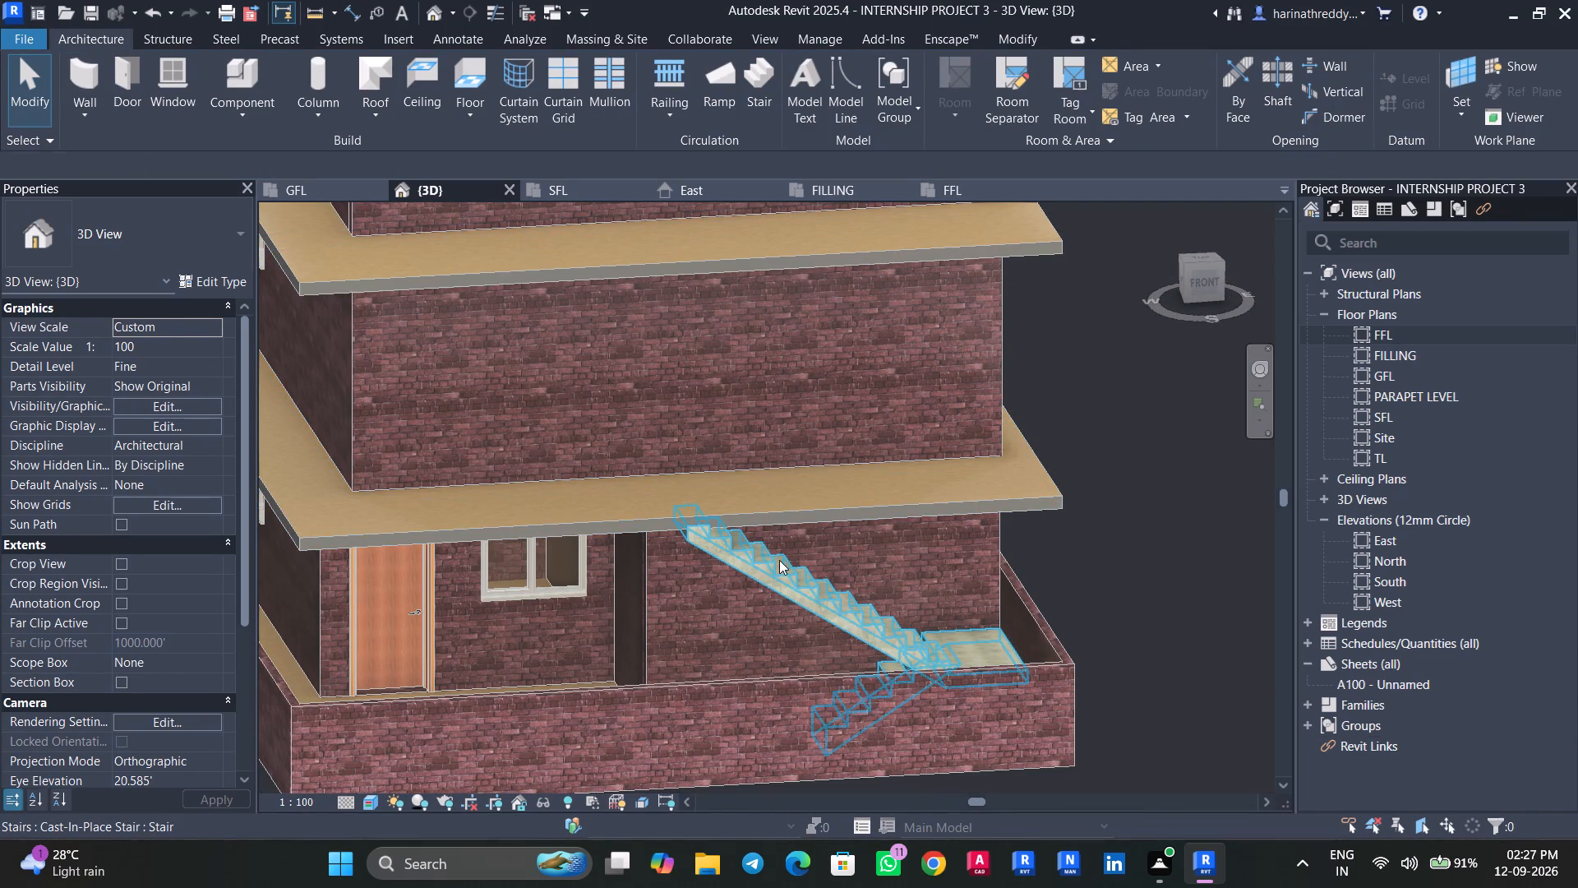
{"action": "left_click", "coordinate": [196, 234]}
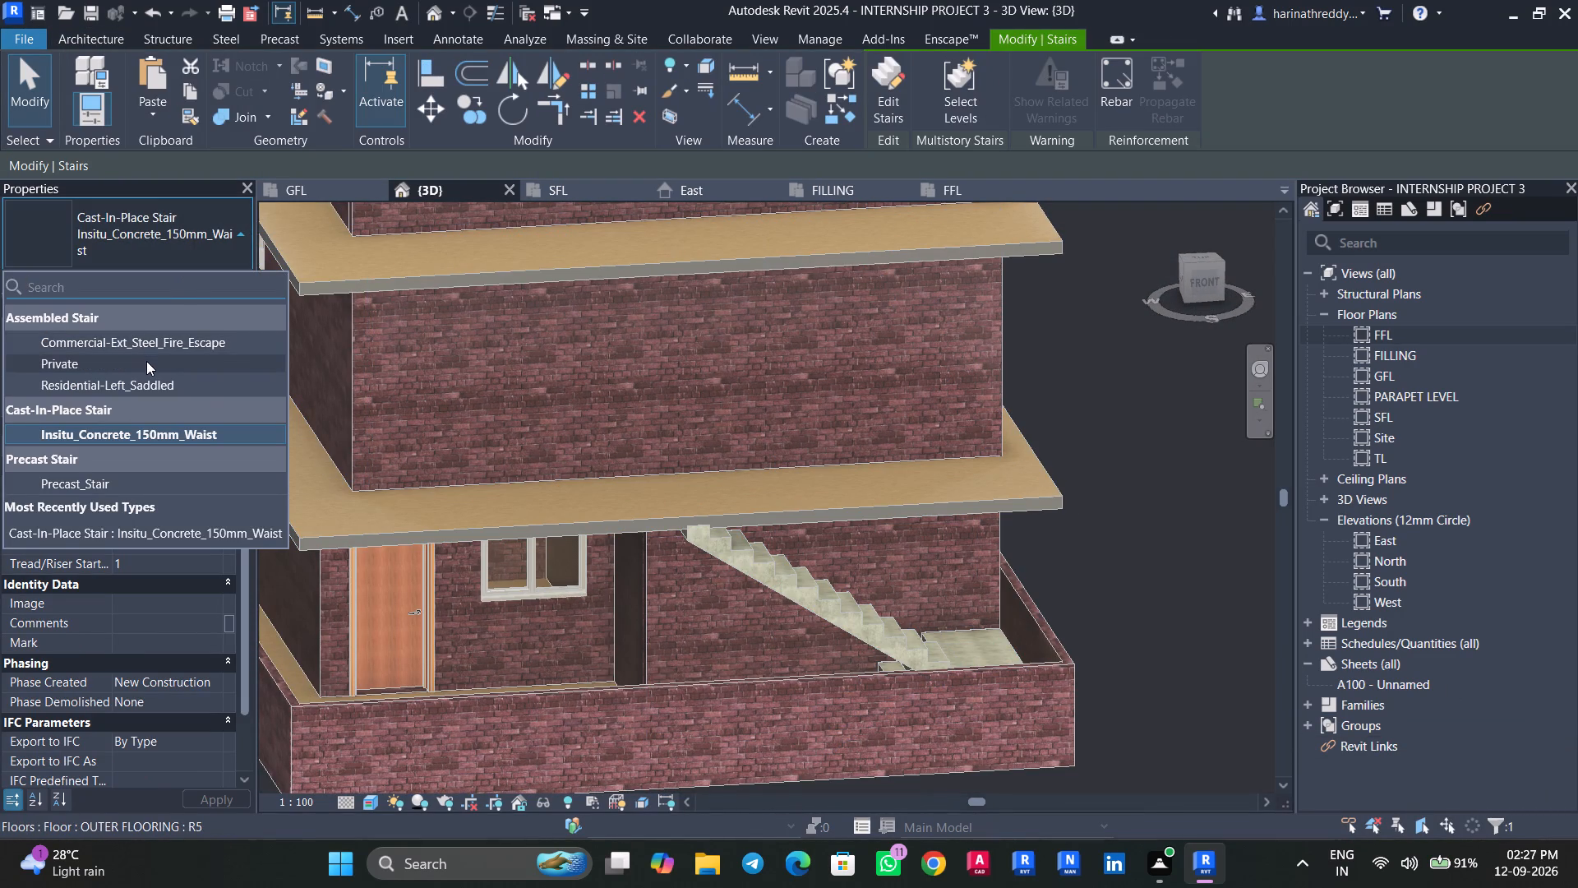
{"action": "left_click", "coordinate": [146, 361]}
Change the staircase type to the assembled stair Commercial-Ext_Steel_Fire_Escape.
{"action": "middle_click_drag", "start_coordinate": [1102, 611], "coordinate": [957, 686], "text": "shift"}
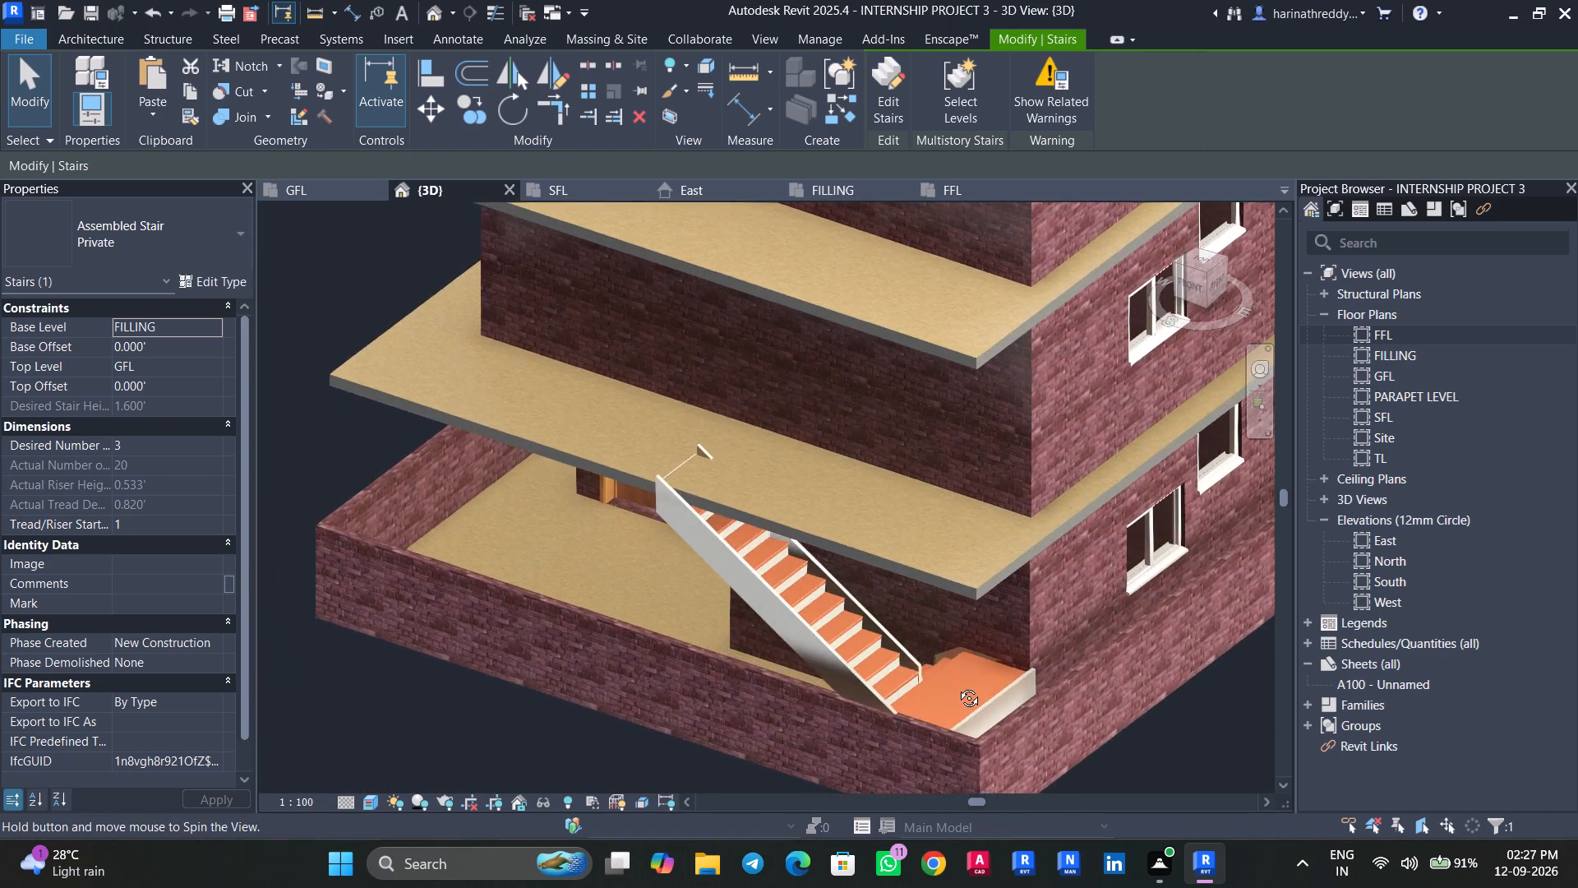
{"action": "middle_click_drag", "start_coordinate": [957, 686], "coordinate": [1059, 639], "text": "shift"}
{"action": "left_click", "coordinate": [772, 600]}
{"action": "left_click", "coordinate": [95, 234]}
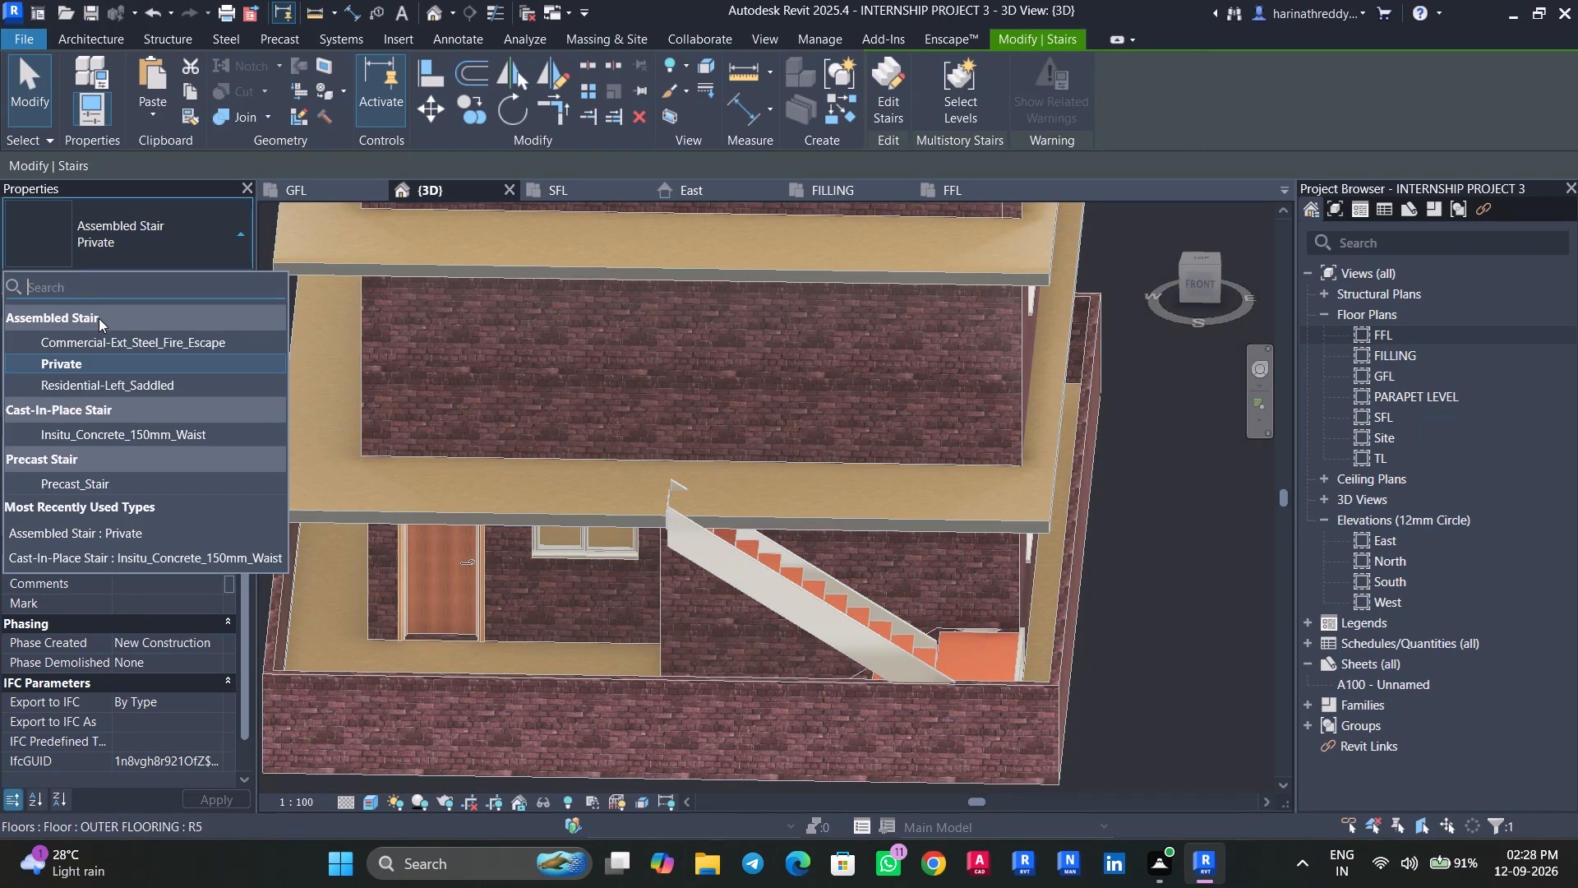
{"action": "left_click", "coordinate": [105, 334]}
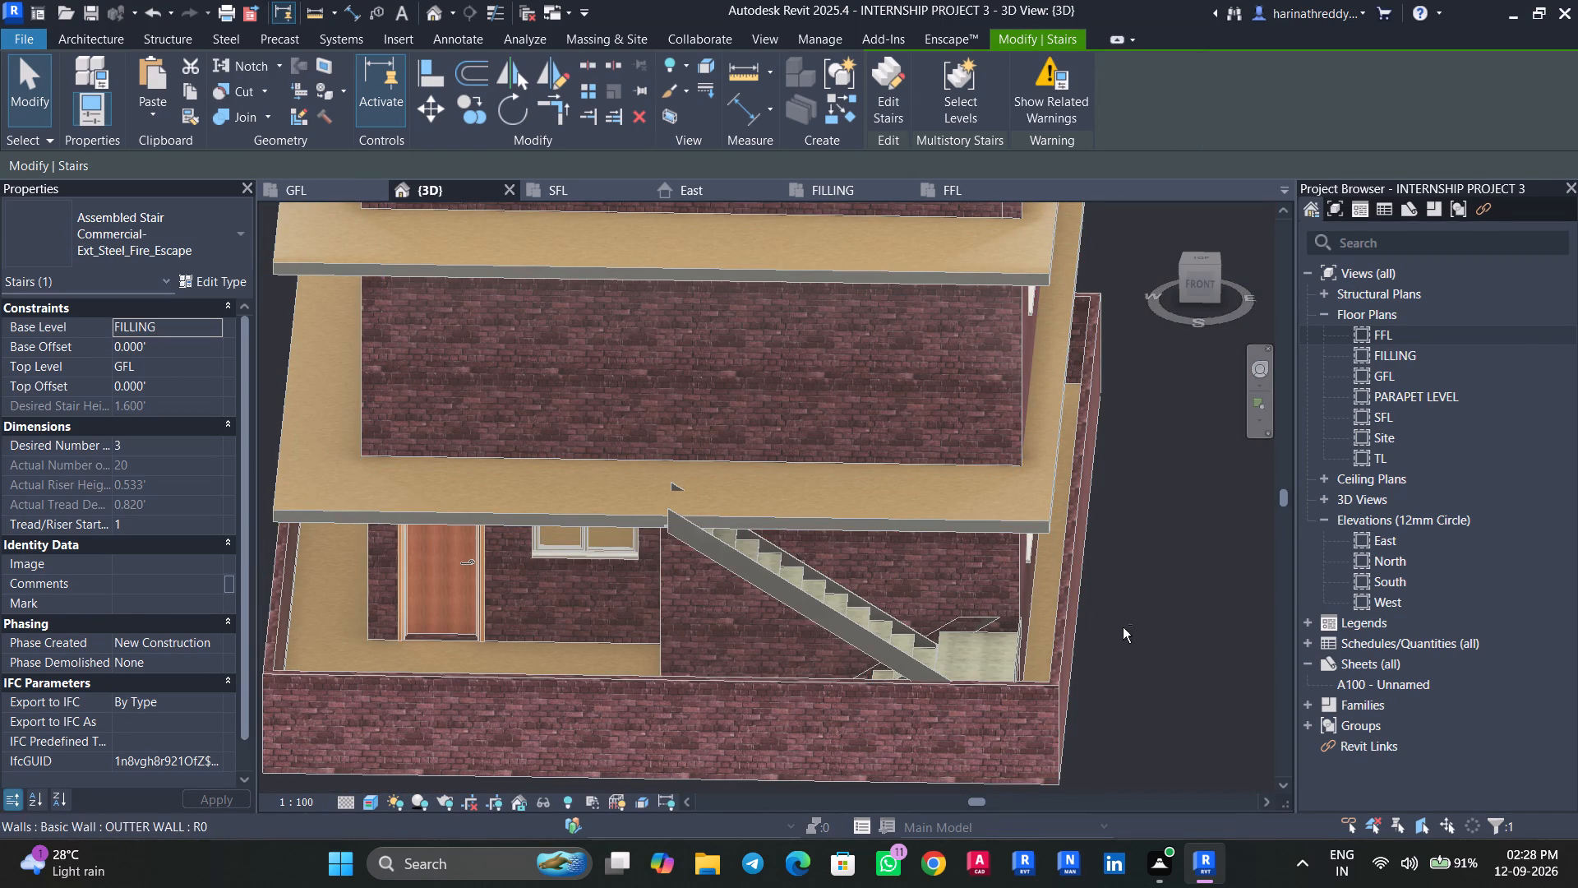
Change the staircase type to the assembled stair Residential-Left_Saddled.
{"action": "middle_click_drag", "start_coordinate": [1087, 686], "coordinate": [1147, 663], "text": "shift"}
{"action": "left_click", "coordinate": [894, 614]}
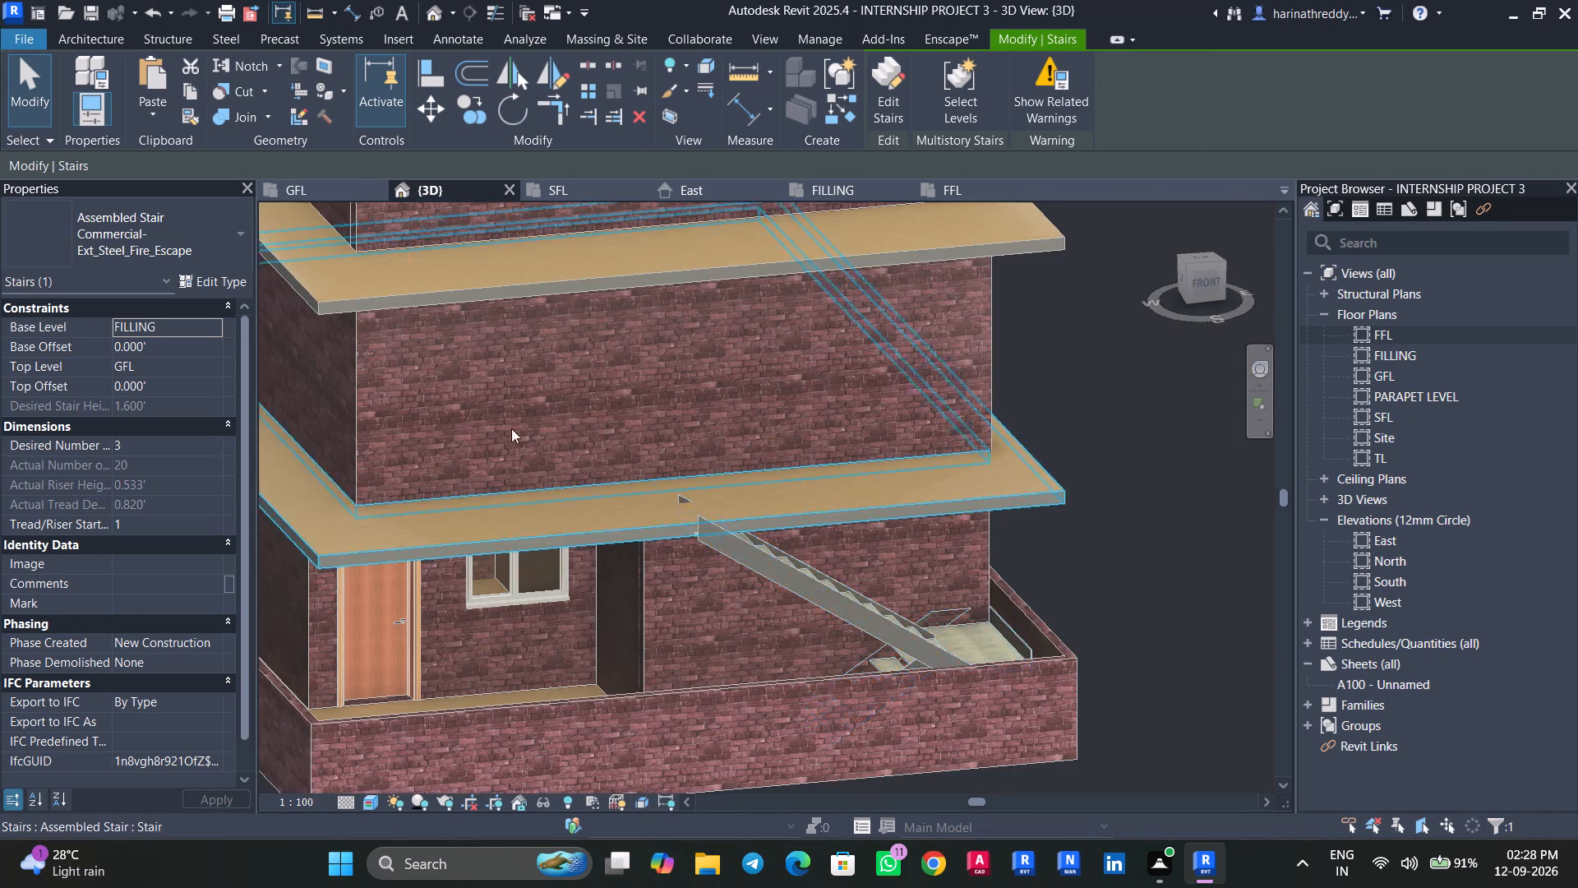
{"action": "left_click", "coordinate": [190, 224]}
{"action": "left_click", "coordinate": [131, 389]}
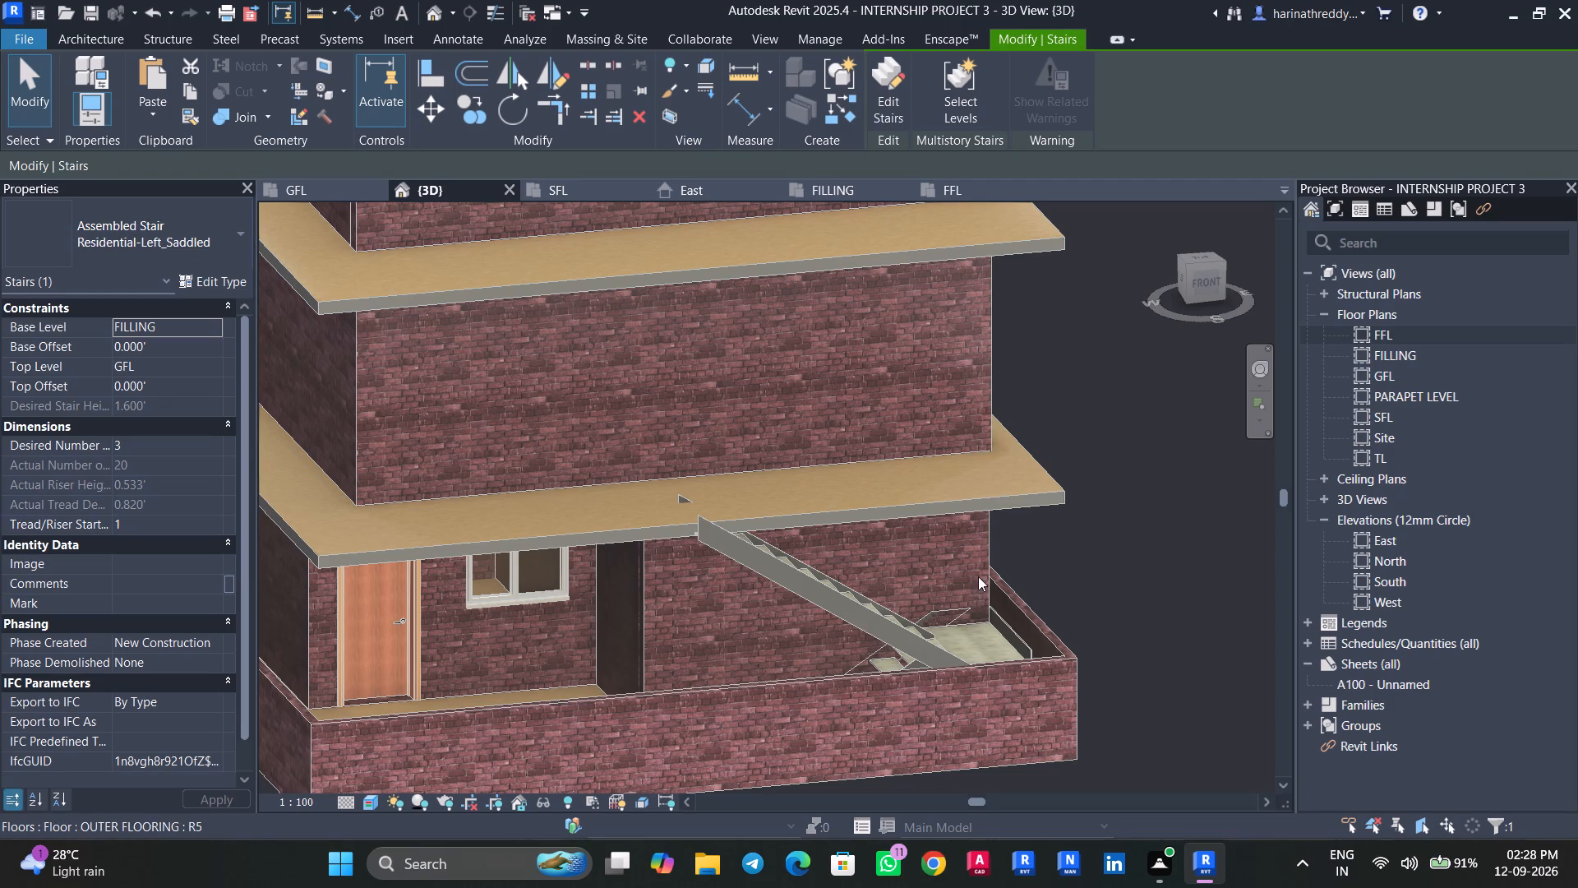
Examine the staircase's treads, landing and lower flight from several sides of the building.
{"action": "middle_click_drag", "start_coordinate": [1080, 602], "coordinate": [737, 614], "text": "shift"}
{"action": "scroll", "coordinate": [804, 665], "scroll_direction": "up", "scroll_amount": 4}
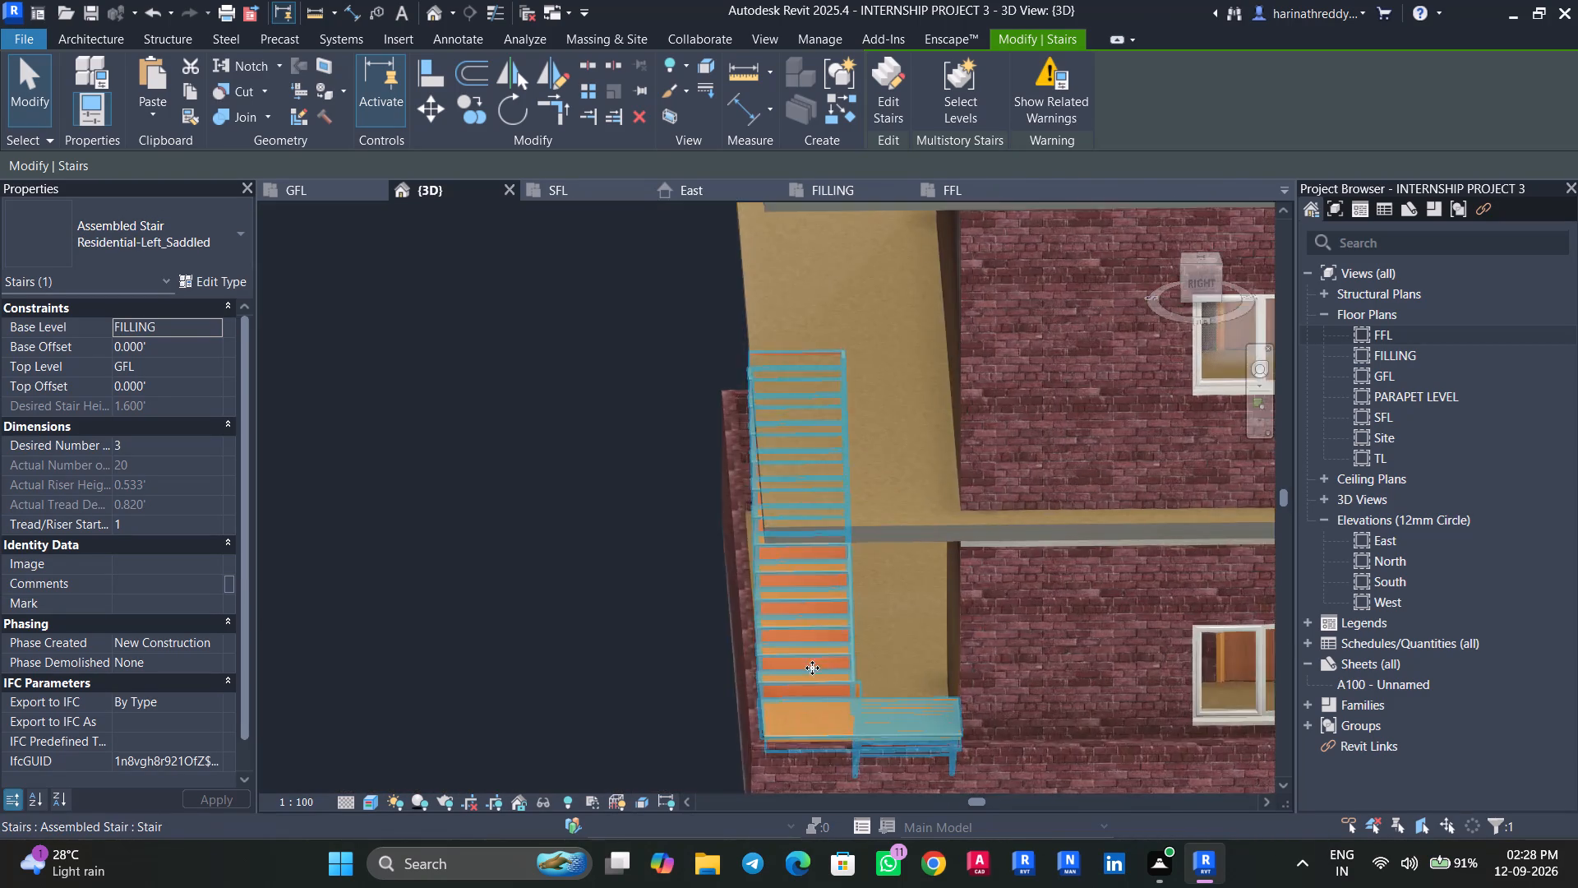
{"action": "scroll", "coordinate": [812, 668], "scroll_direction": "up", "scroll_amount": 3}
{"action": "scroll", "coordinate": [843, 691], "scroll_direction": "down", "scroll_amount": 1}
{"action": "scroll", "coordinate": [845, 692], "scroll_direction": "up", "scroll_amount": 1}
{"action": "key", "text": "Escape"}
{"action": "scroll", "coordinate": [881, 794], "scroll_direction": "up", "scroll_amount": 5}
{"action": "scroll", "coordinate": [983, 407], "scroll_direction": "down", "scroll_amount": 2}
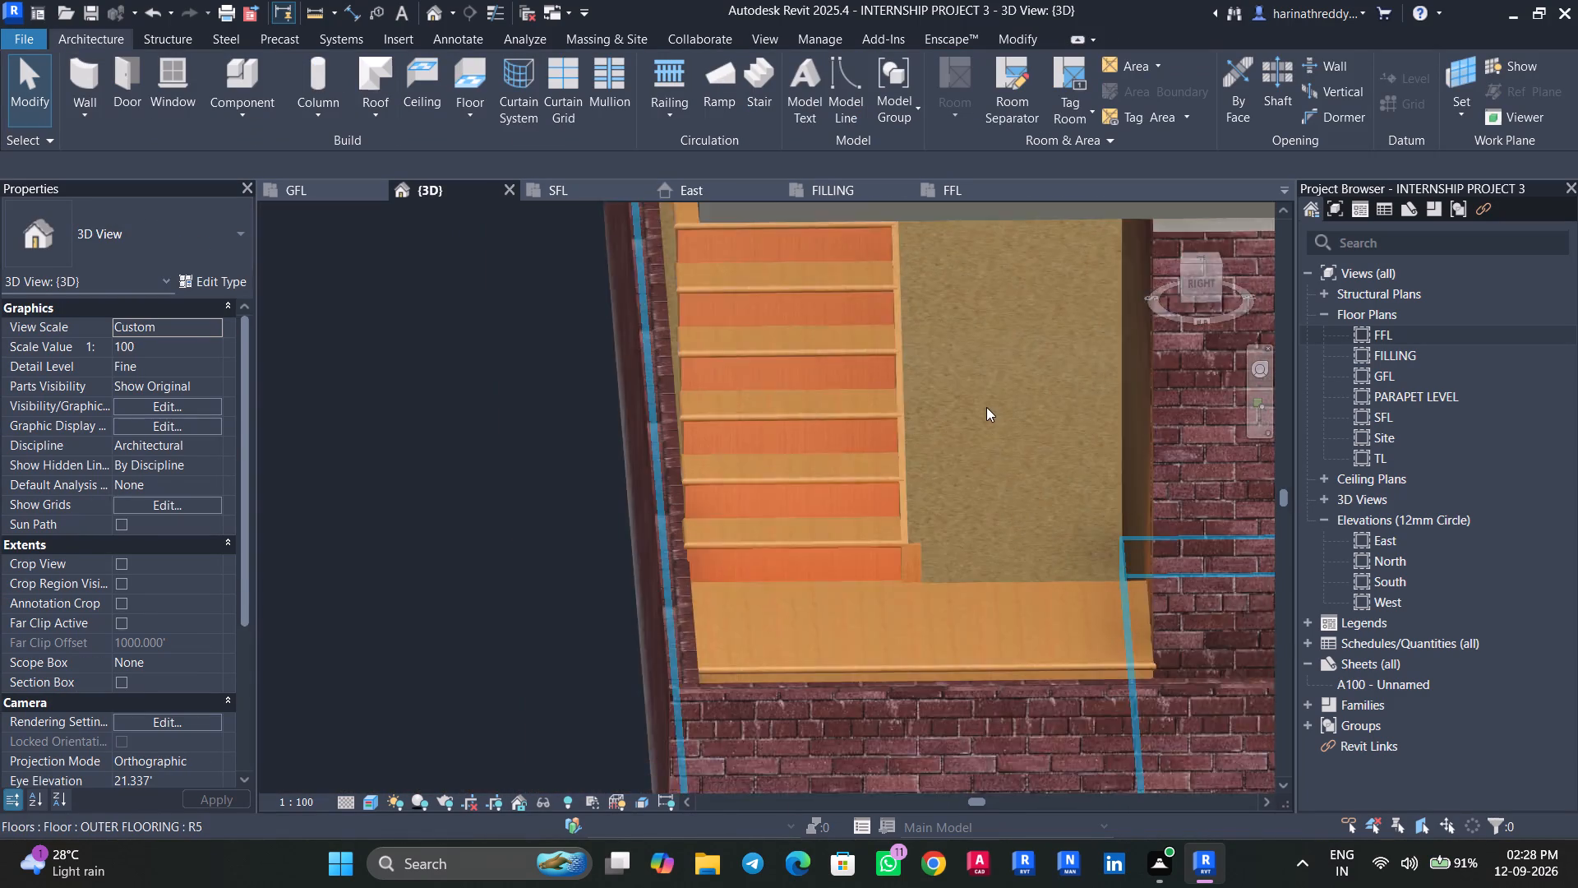
{"action": "scroll", "coordinate": [986, 407], "scroll_direction": "down", "scroll_amount": 2}
{"action": "scroll", "coordinate": [989, 407], "scroll_direction": "up", "scroll_amount": 1}
{"action": "scroll", "coordinate": [990, 409], "scroll_direction": "down", "scroll_amount": 1}
{"action": "scroll", "coordinate": [990, 420], "scroll_direction": "up", "scroll_amount": 8}
{"action": "scroll", "coordinate": [984, 421], "scroll_direction": "down", "scroll_amount": 8}
{"action": "scroll", "coordinate": [984, 423], "scroll_direction": "up", "scroll_amount": 1}
{"action": "scroll", "coordinate": [984, 423], "scroll_direction": "down", "scroll_amount": 3}
{"action": "middle_click_drag", "start_coordinate": [996, 434], "coordinate": [1121, 428], "text": "shift"}
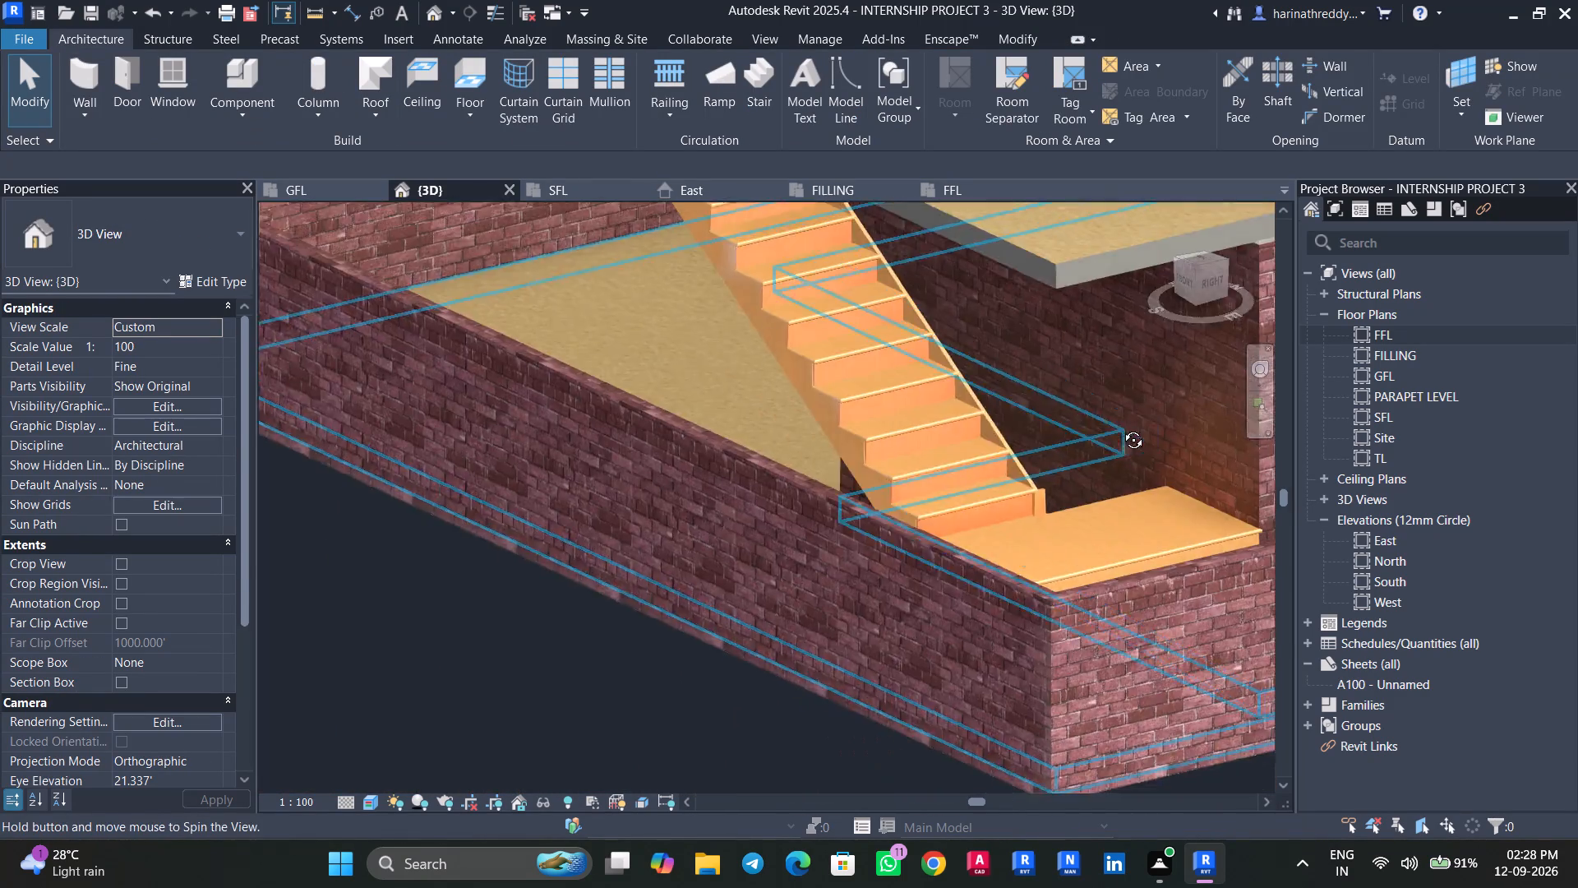
{"action": "middle_click_drag", "start_coordinate": [1121, 428], "coordinate": [1549, 390], "text": "shift"}
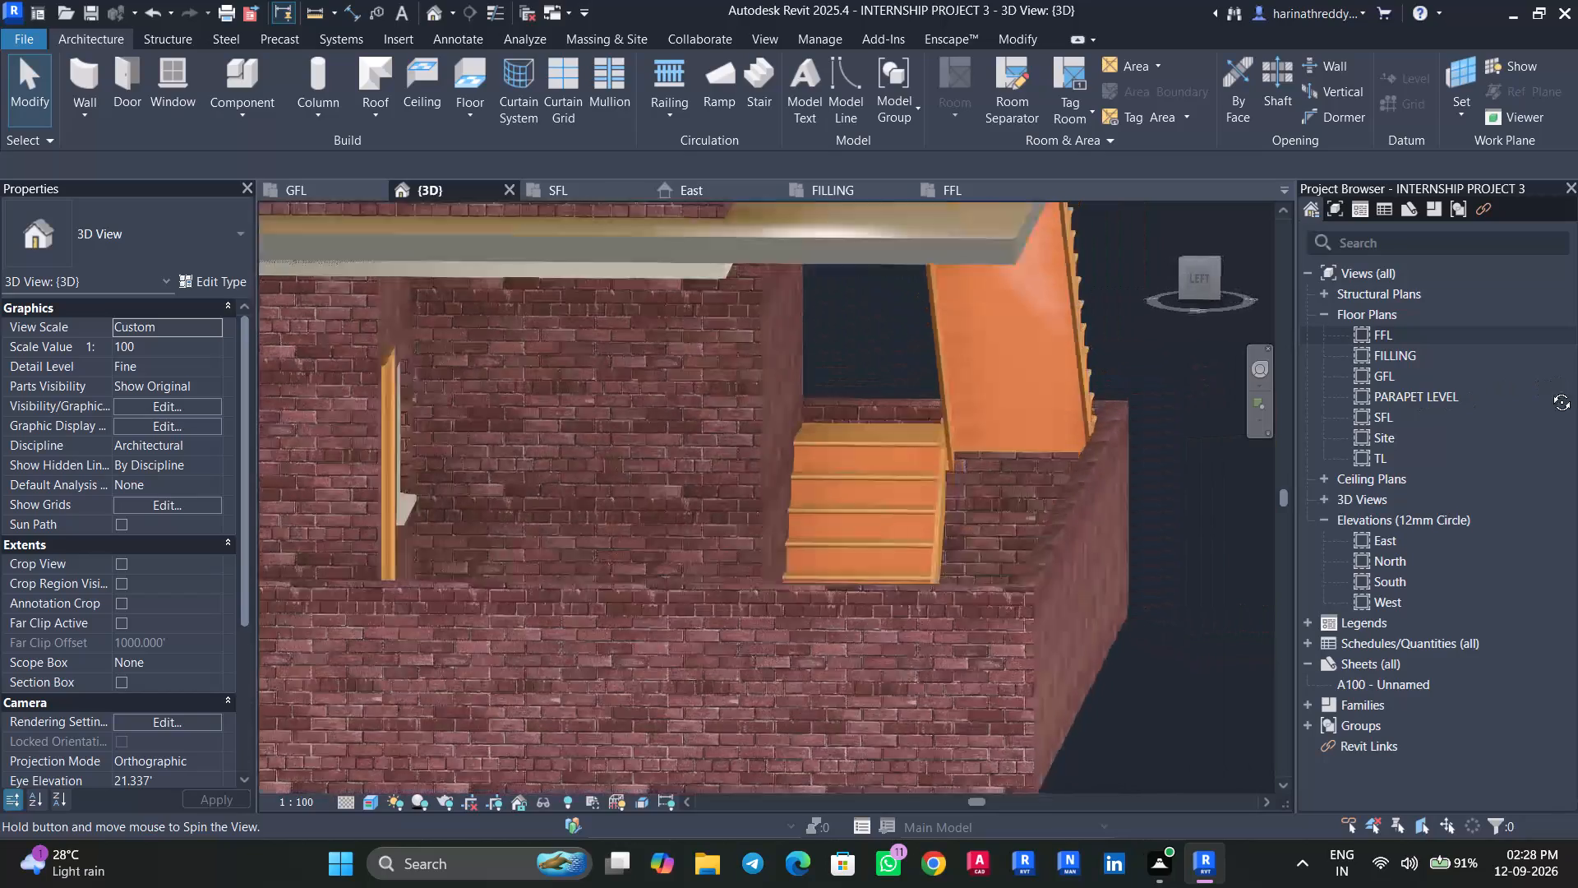
Create a rectangular shaft opening about 13.5' by 5.6' over the staircase in the GFL floor plan.
{"action": "middle_click_drag", "start_coordinate": [1549, 390], "coordinate": [1303, 432], "text": "shift"}
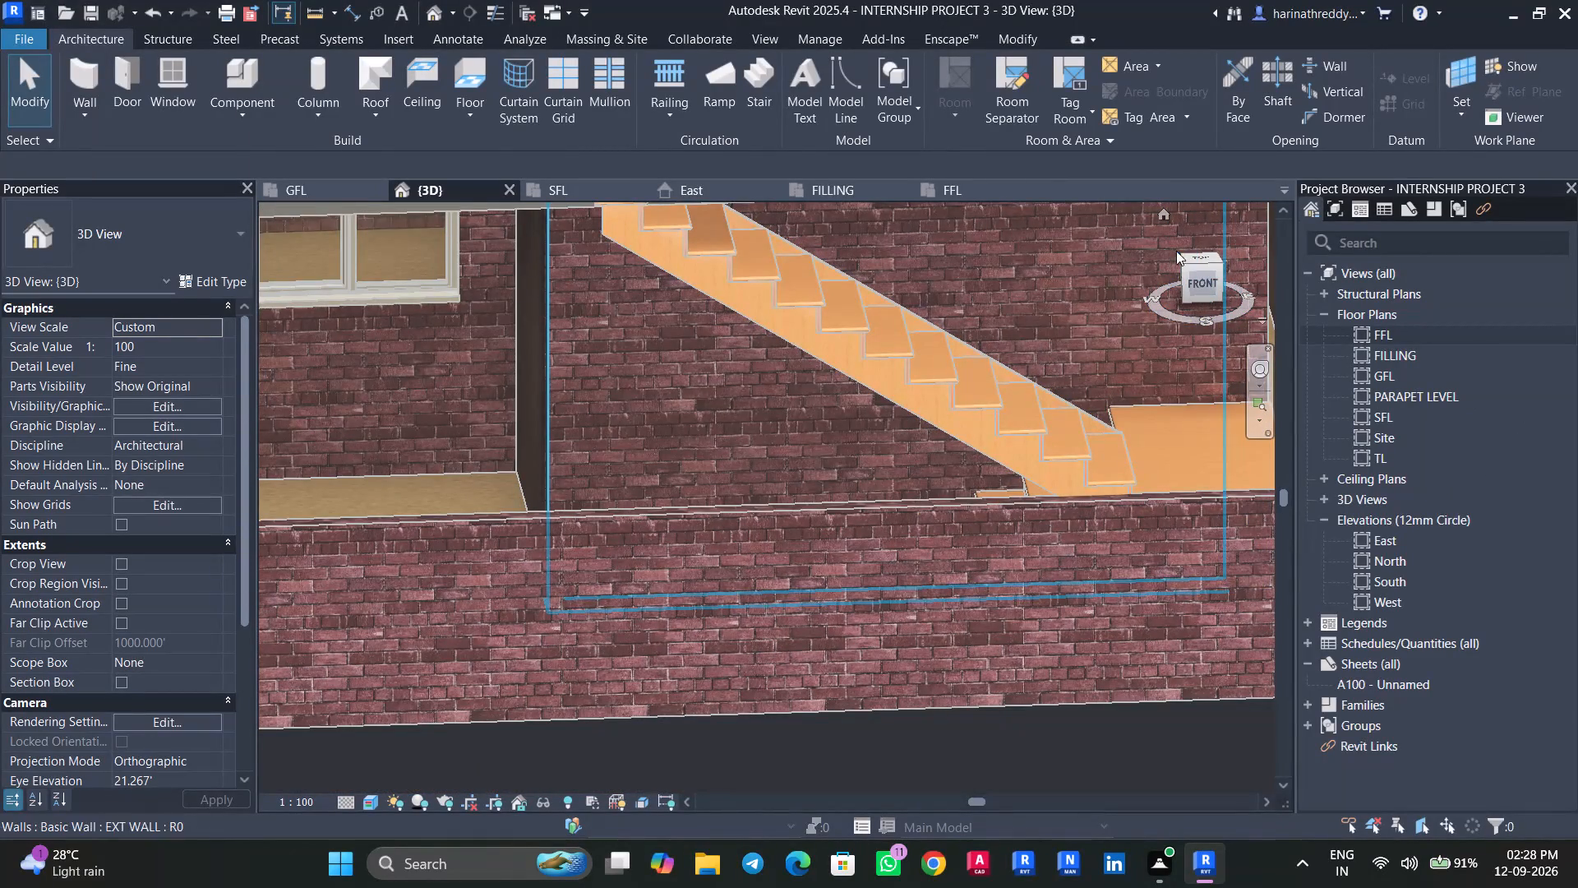
{"action": "left_click", "coordinate": [1204, 257]}
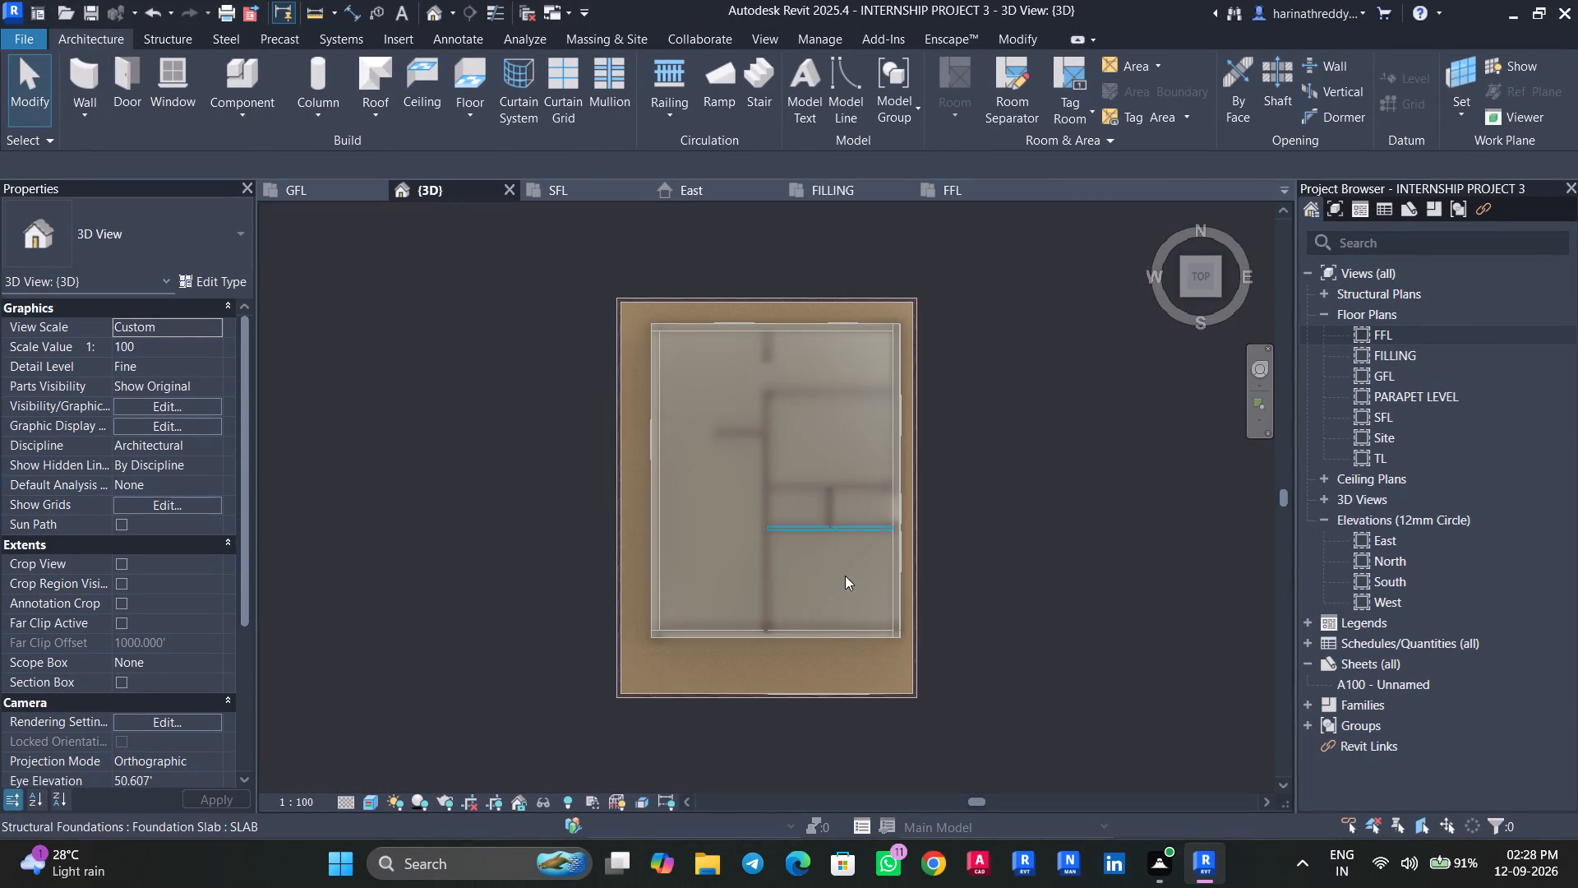
{"action": "scroll", "coordinate": [831, 680], "scroll_direction": "up", "scroll_amount": 2}
{"action": "scroll", "coordinate": [831, 680], "scroll_direction": "down", "scroll_amount": 1}
{"action": "scroll", "coordinate": [831, 680], "scroll_direction": "up", "scroll_amount": 4}
{"action": "middle_click_drag", "start_coordinate": [833, 687], "coordinate": [815, 580]}
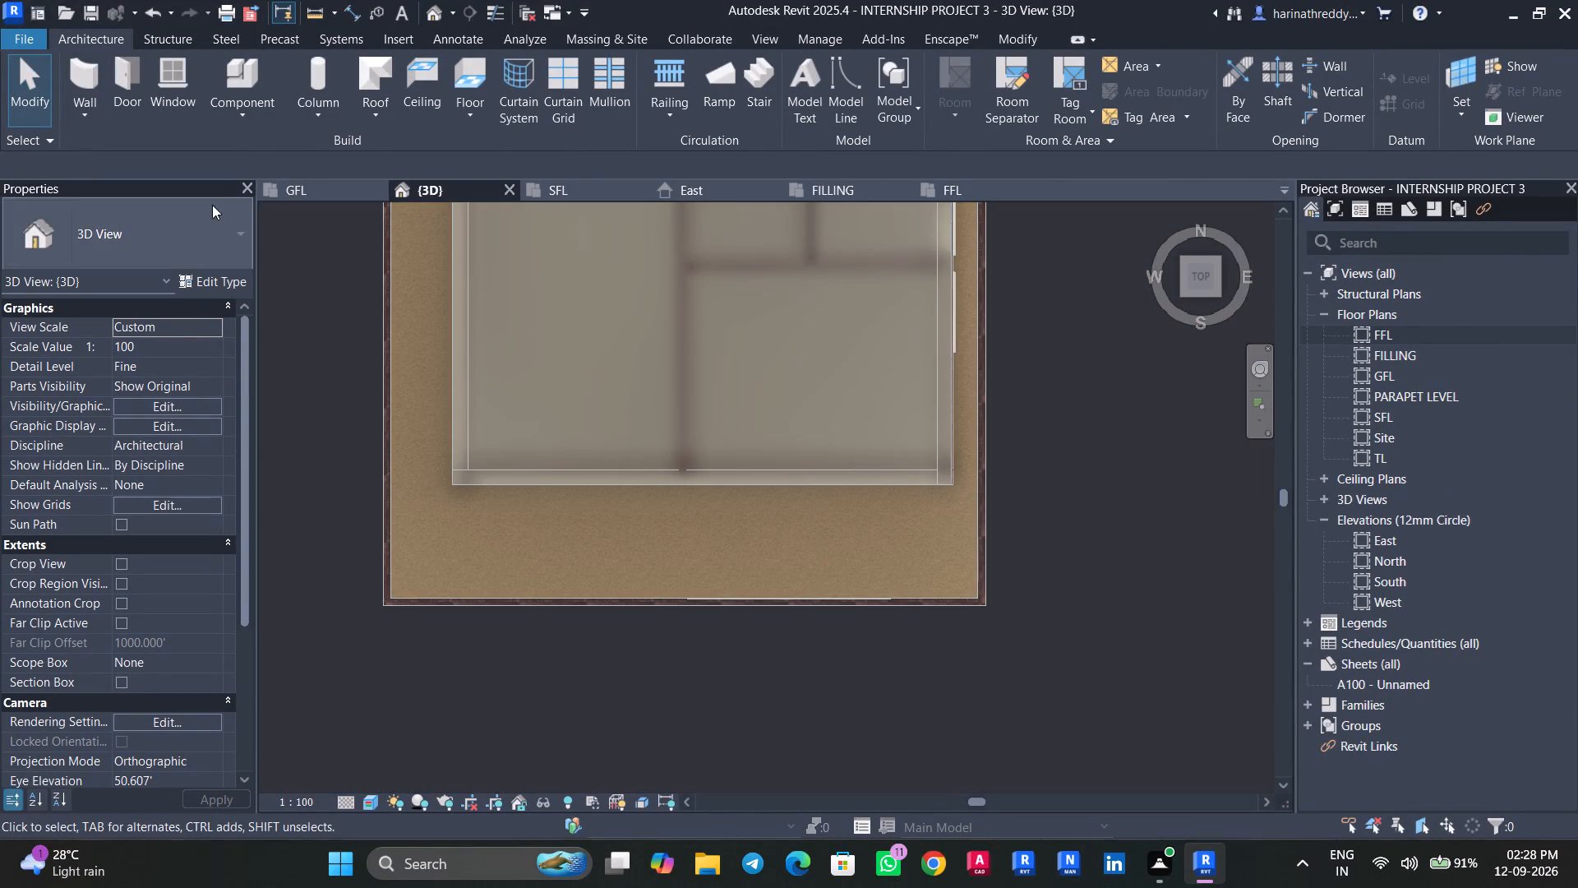
{"action": "left_click", "coordinate": [317, 189]}
{"action": "scroll", "coordinate": [886, 721], "scroll_direction": "up", "scroll_amount": 4}
{"action": "middle_click_drag", "start_coordinate": [870, 705], "coordinate": [797, 635]}
{"action": "left_click", "coordinate": [1284, 90]}
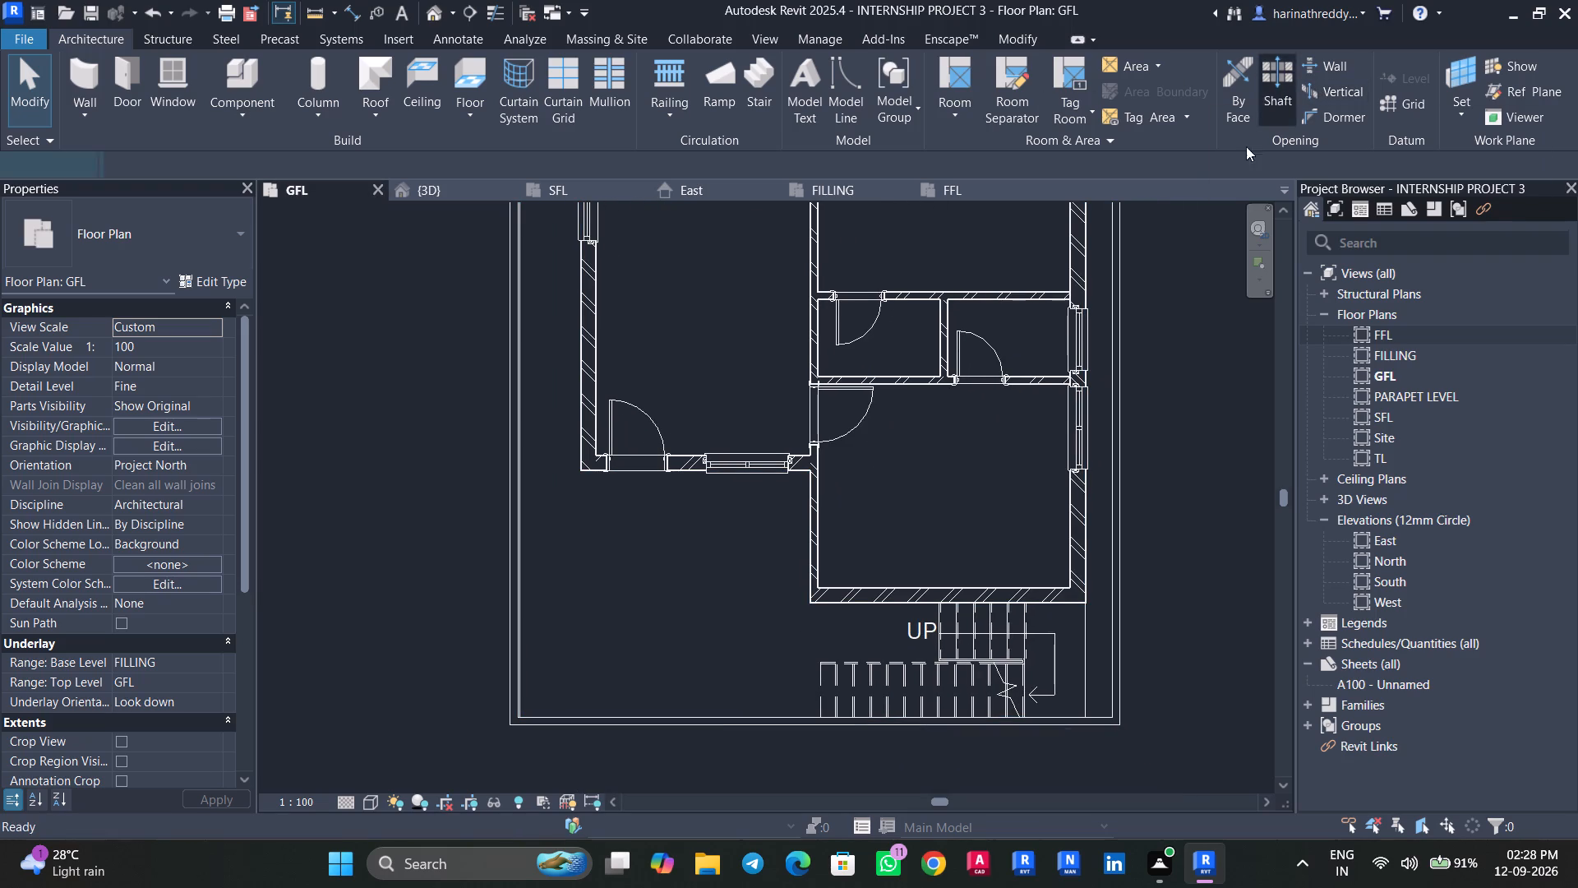
{"action": "left_click", "coordinate": [1053, 67]}
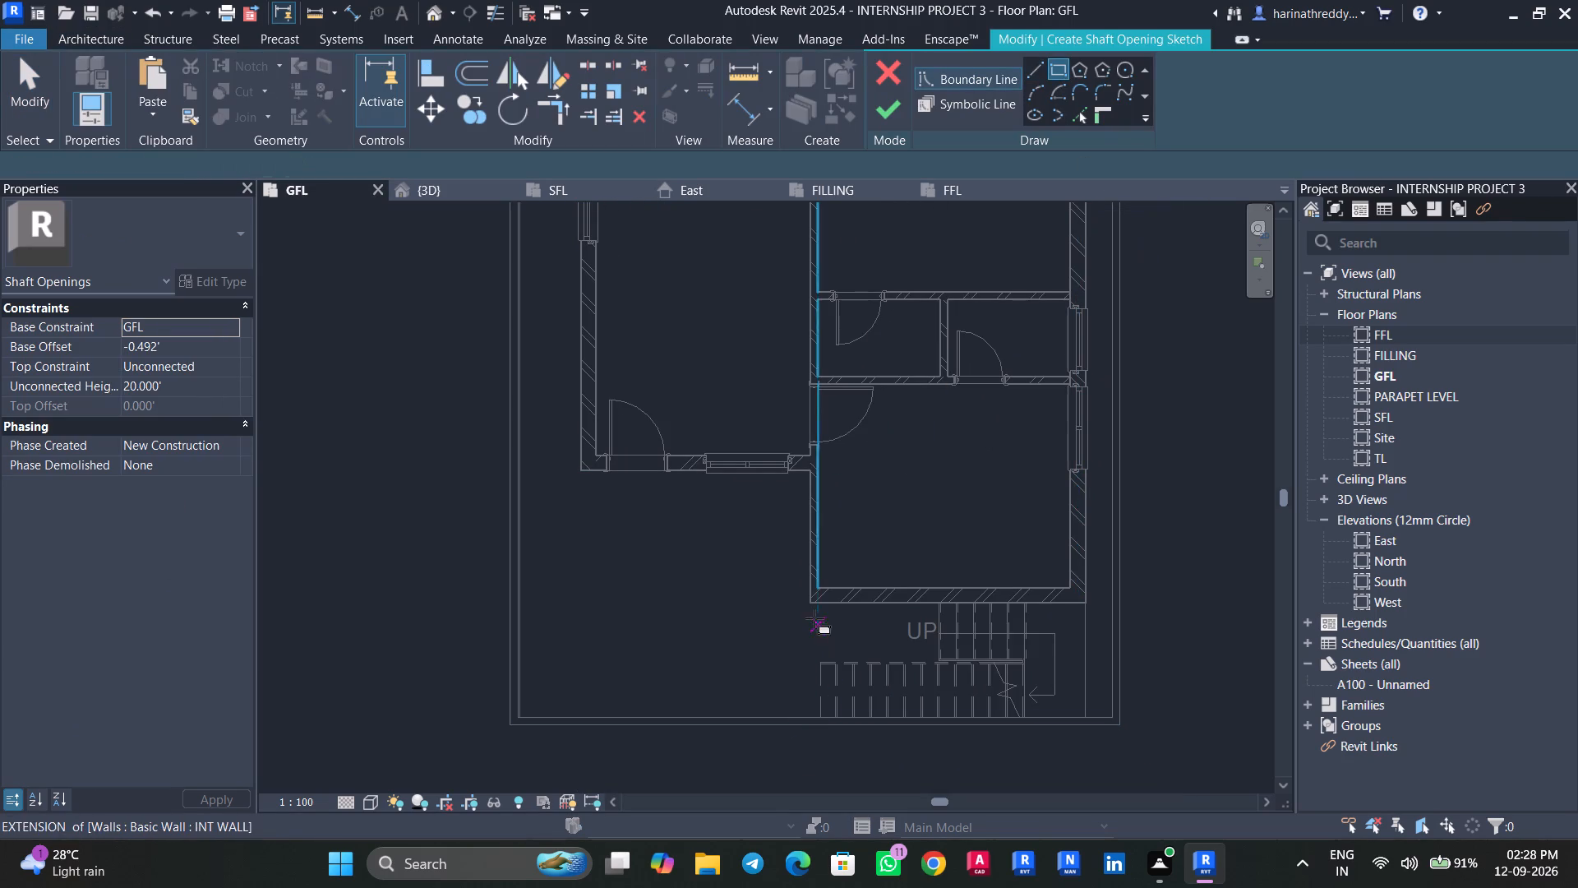
{"action": "left_click", "coordinate": [812, 604]}
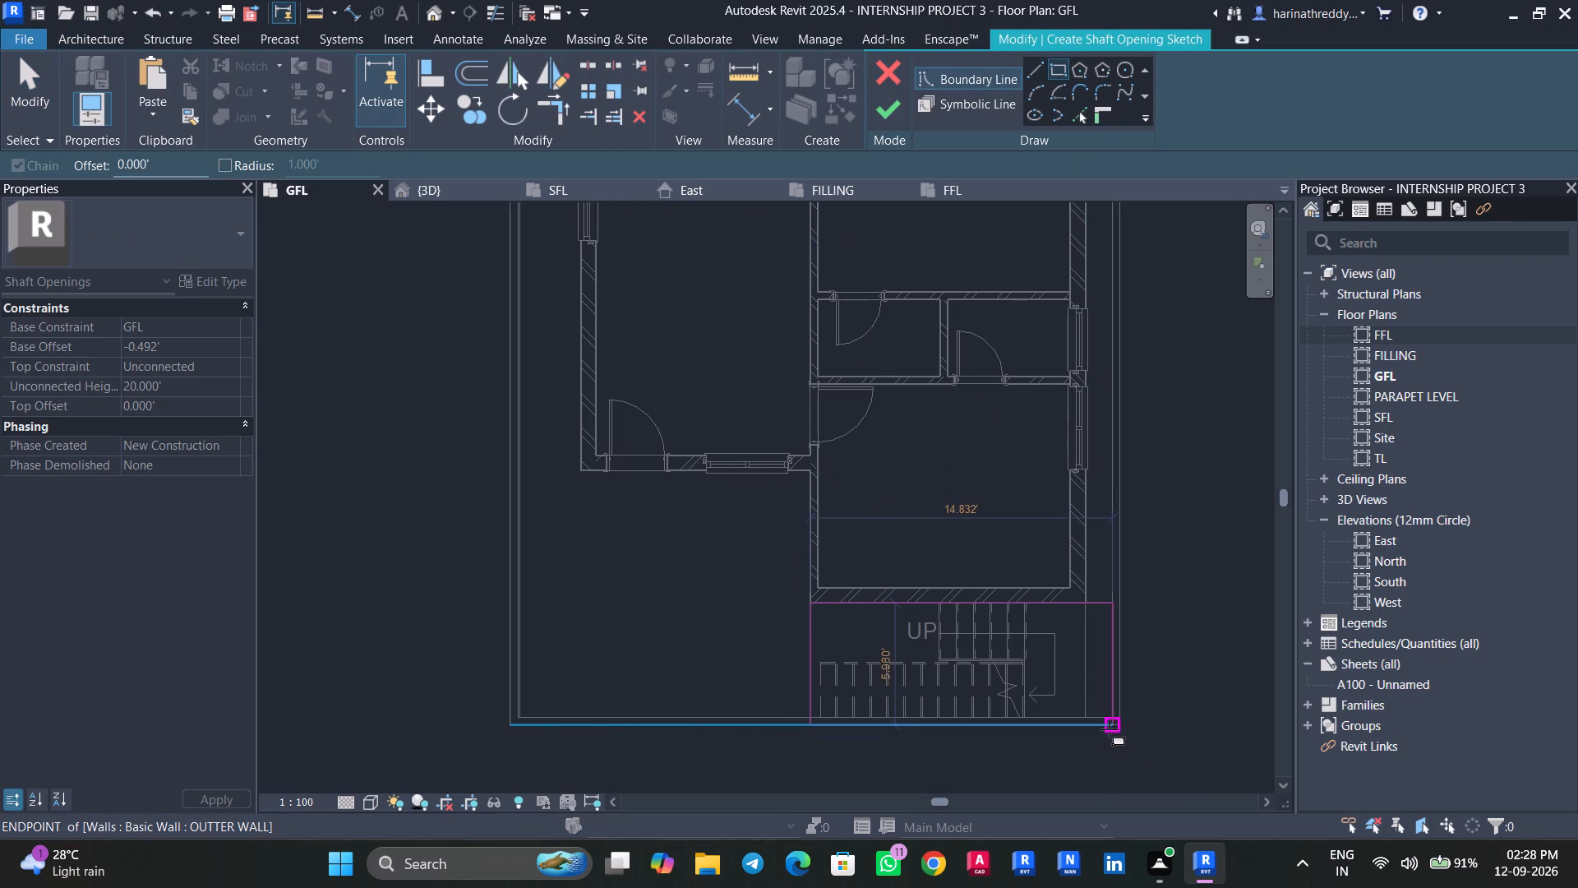
{"action": "scroll", "coordinate": [1109, 729], "scroll_direction": "up", "scroll_amount": 2}
{"action": "scroll", "coordinate": [1109, 729], "scroll_direction": "down", "scroll_amount": 1}
{"action": "scroll", "coordinate": [1109, 729], "scroll_direction": "up", "scroll_amount": 1}
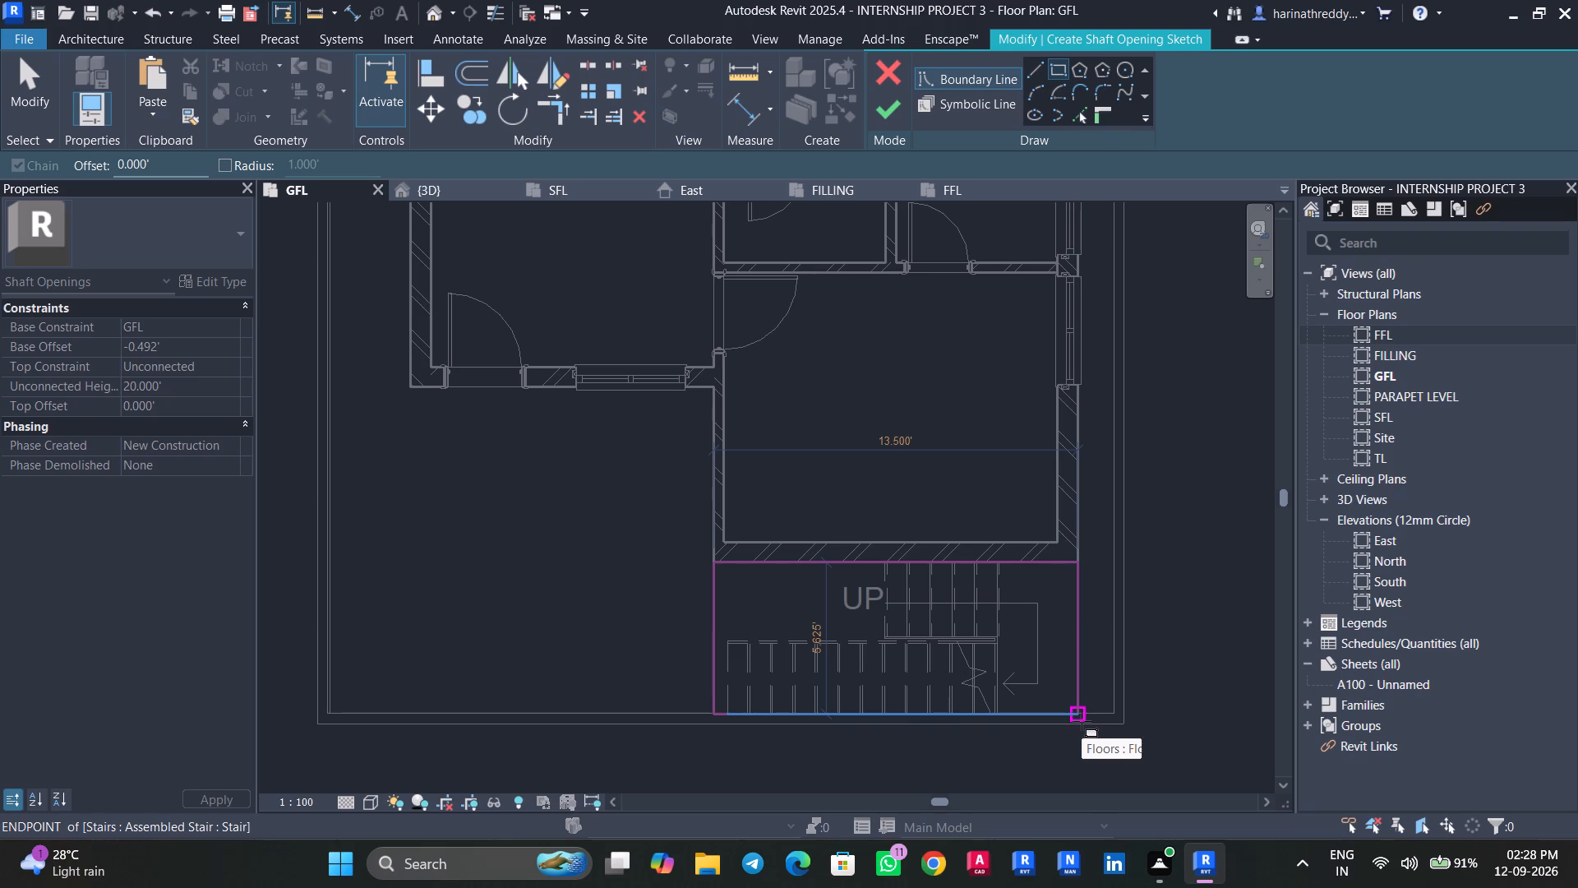
{"action": "left_click", "coordinate": [1082, 721]}
{"action": "left_click", "coordinate": [902, 114]}
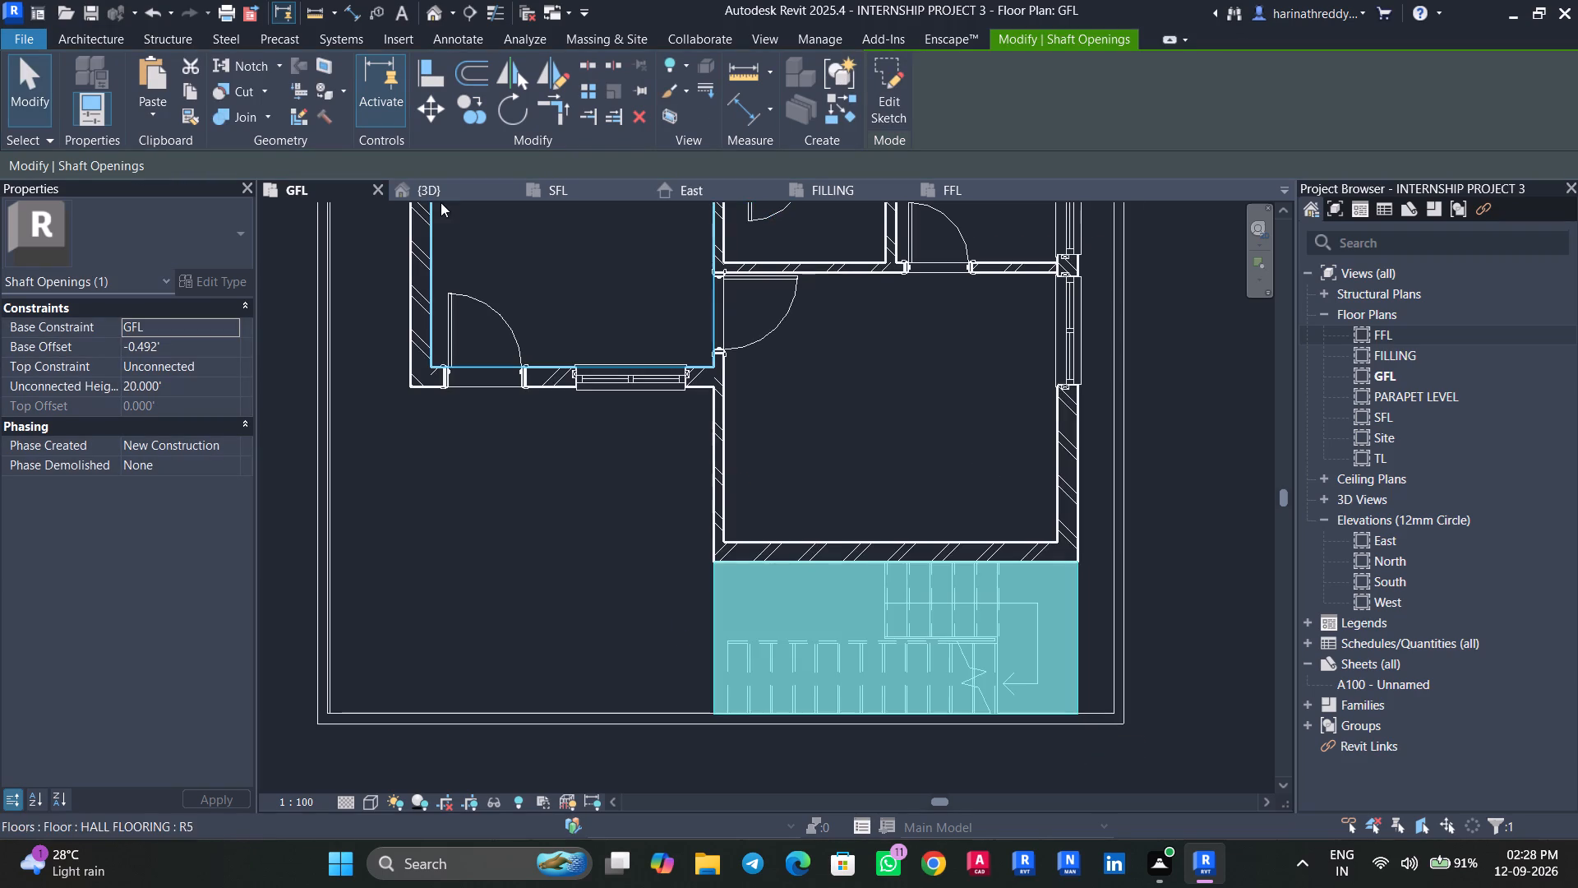
Stretch the shaft opening's top upward past the roof in 3D, to an unconnected height of about 31.4'.
{"action": "left_click", "coordinate": [443, 197]}
{"action": "scroll", "coordinate": [736, 431], "scroll_direction": "down", "scroll_amount": 8}
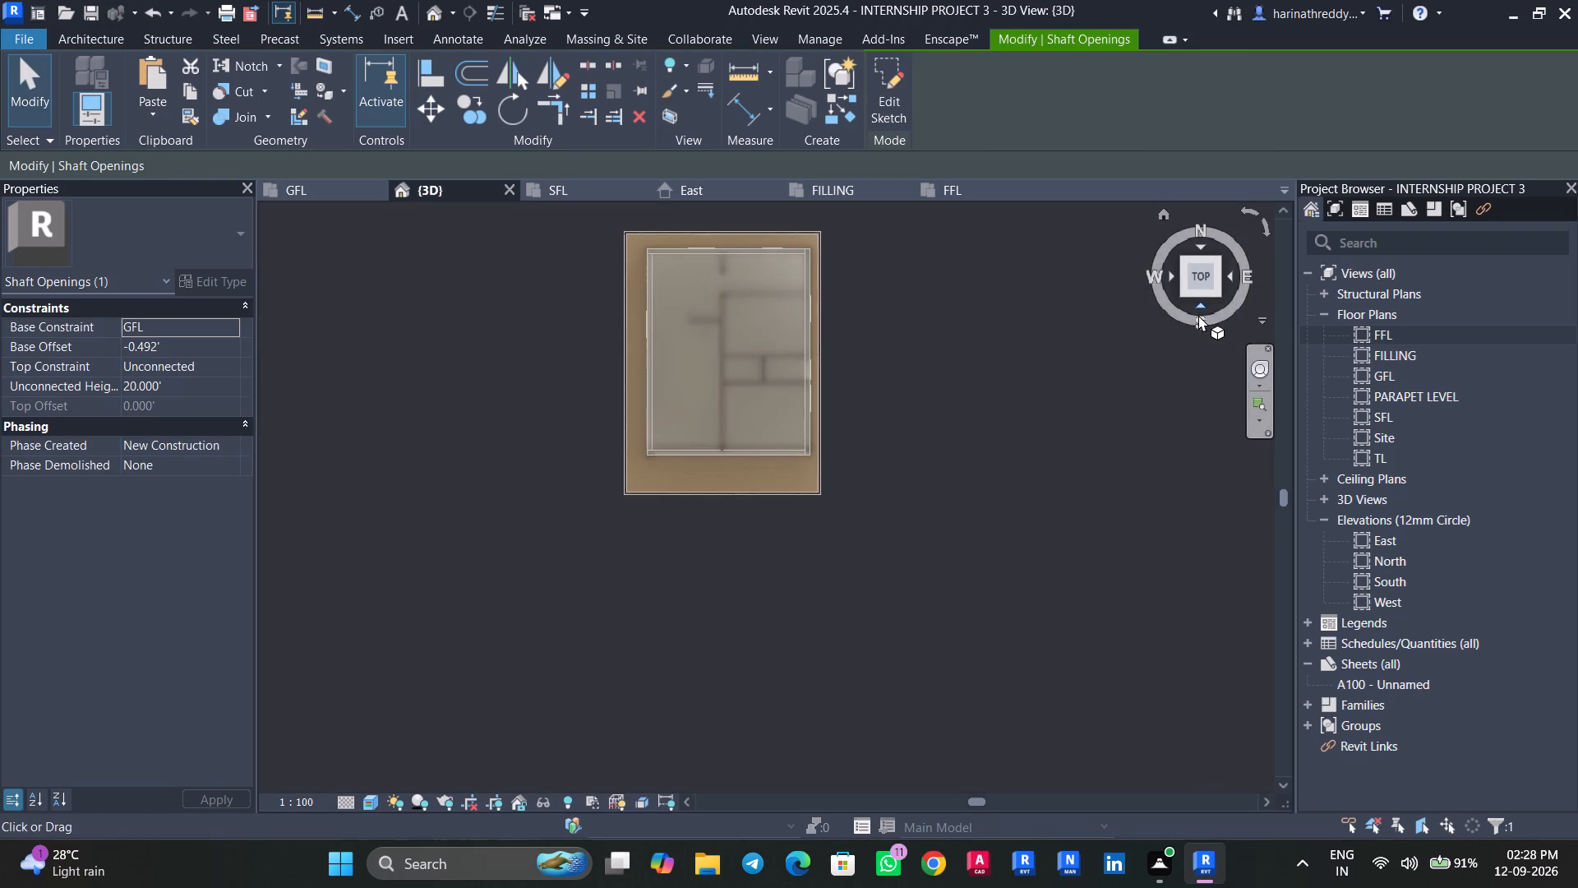
{"action": "left_click", "coordinate": [1198, 312]}
{"action": "scroll", "coordinate": [1061, 453], "scroll_direction": "down", "scroll_amount": 3}
{"action": "middle_click_drag", "start_coordinate": [1061, 453], "coordinate": [1068, 526]}
{"action": "key", "text": "Escape"}
{"action": "left_click", "coordinate": [907, 458]}
{"action": "left_click_drag", "start_coordinate": [878, 393], "coordinate": [865, 356]}
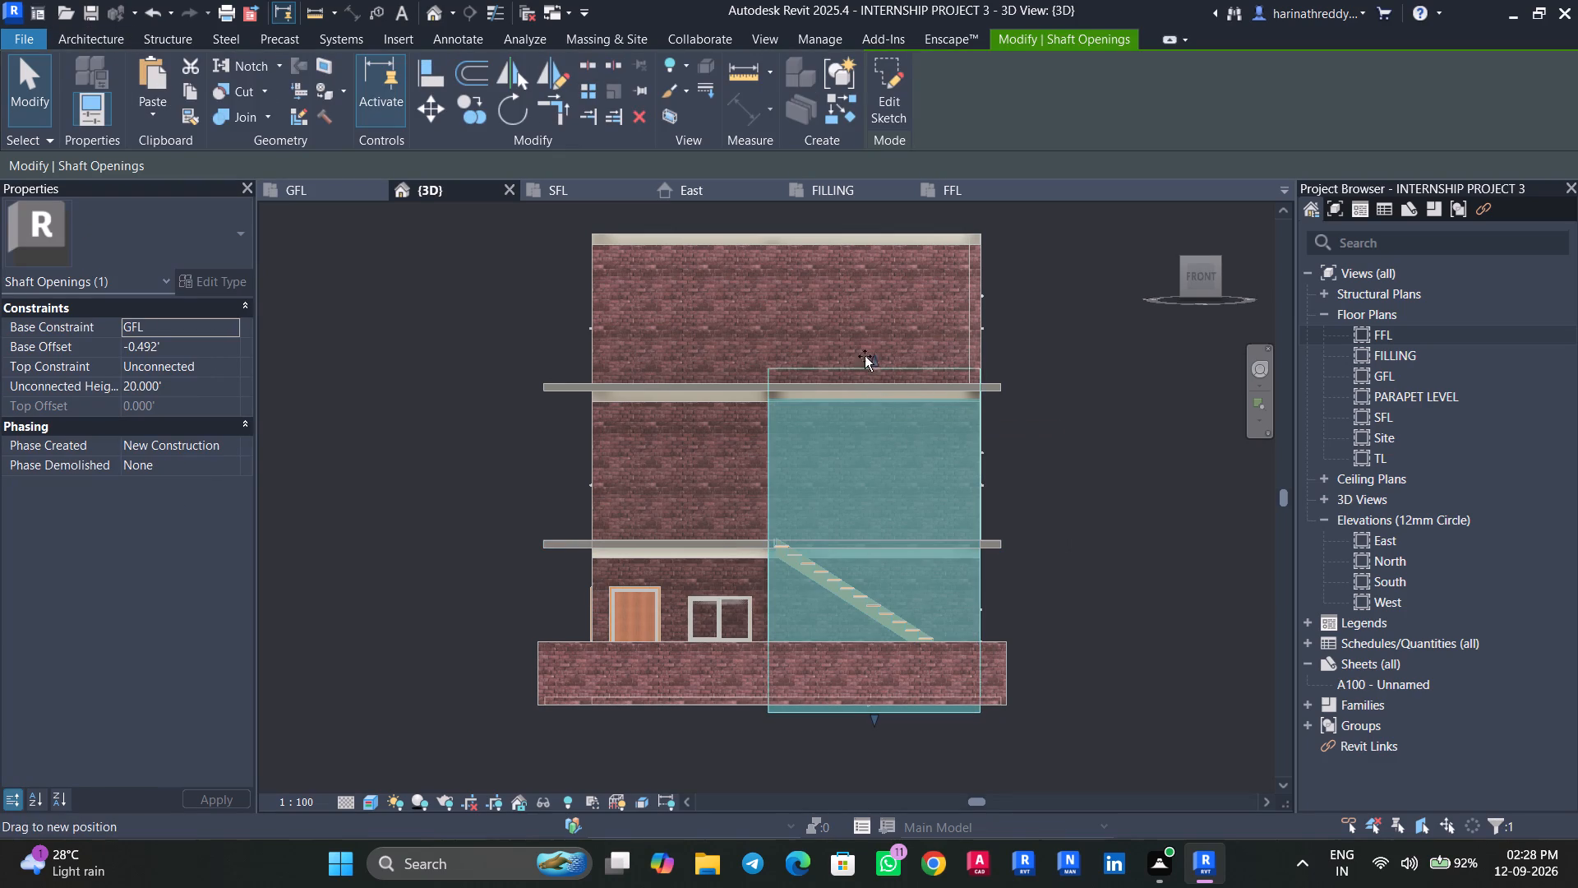
{"action": "left_click_drag", "start_coordinate": [865, 356], "coordinate": [848, 220]}
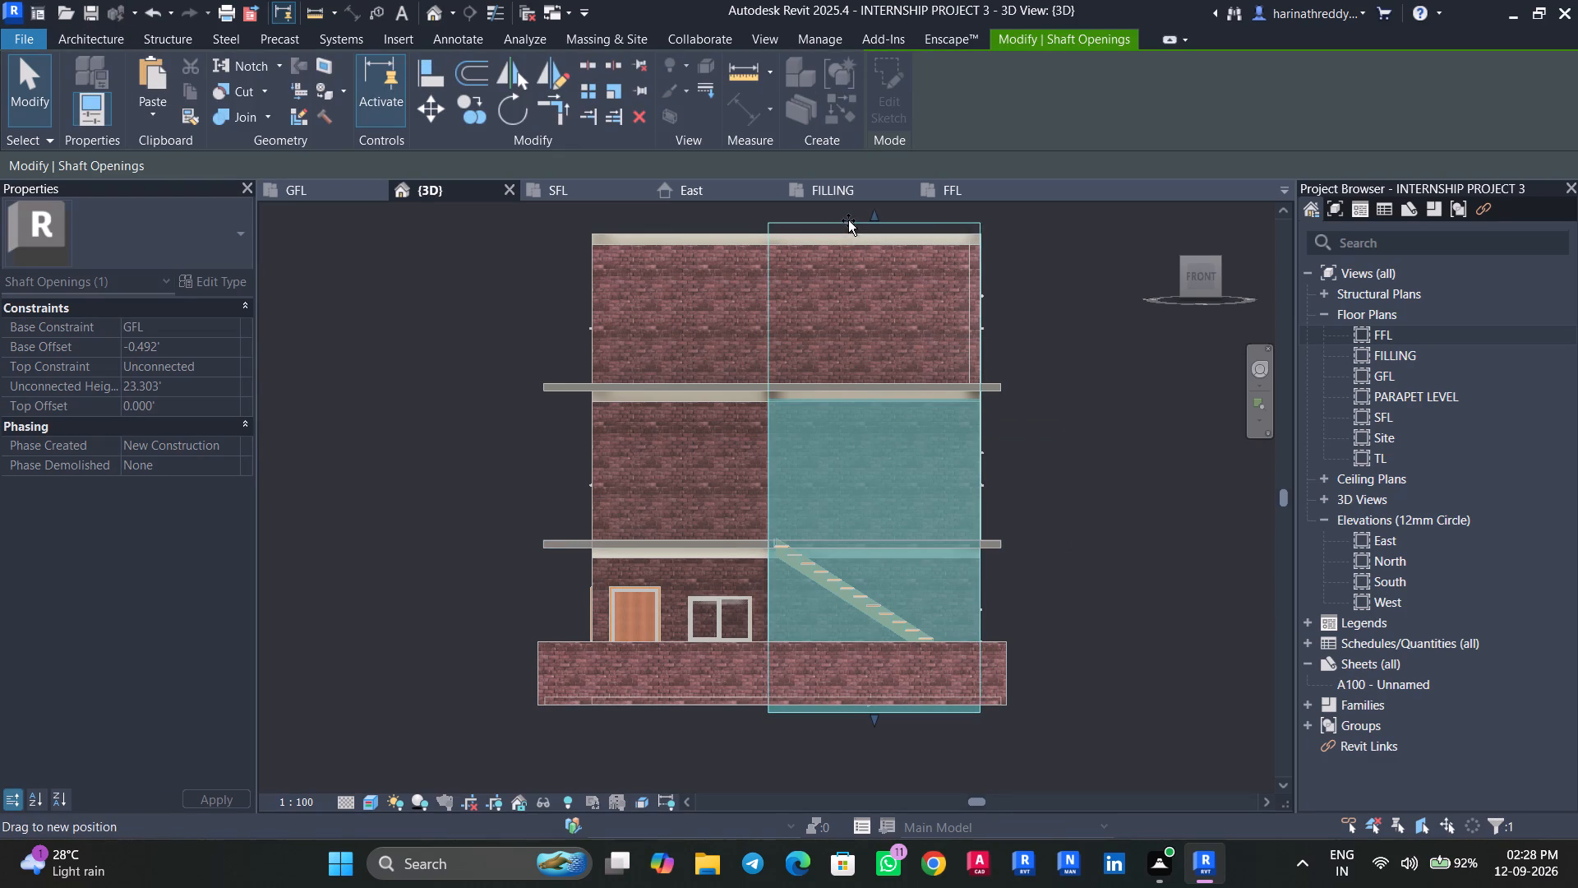
{"action": "left_click_drag", "start_coordinate": [848, 220], "coordinate": [848, 220]}
{"action": "middle_click_drag", "start_coordinate": [1059, 311], "coordinate": [1123, 456], "text": "shift"}
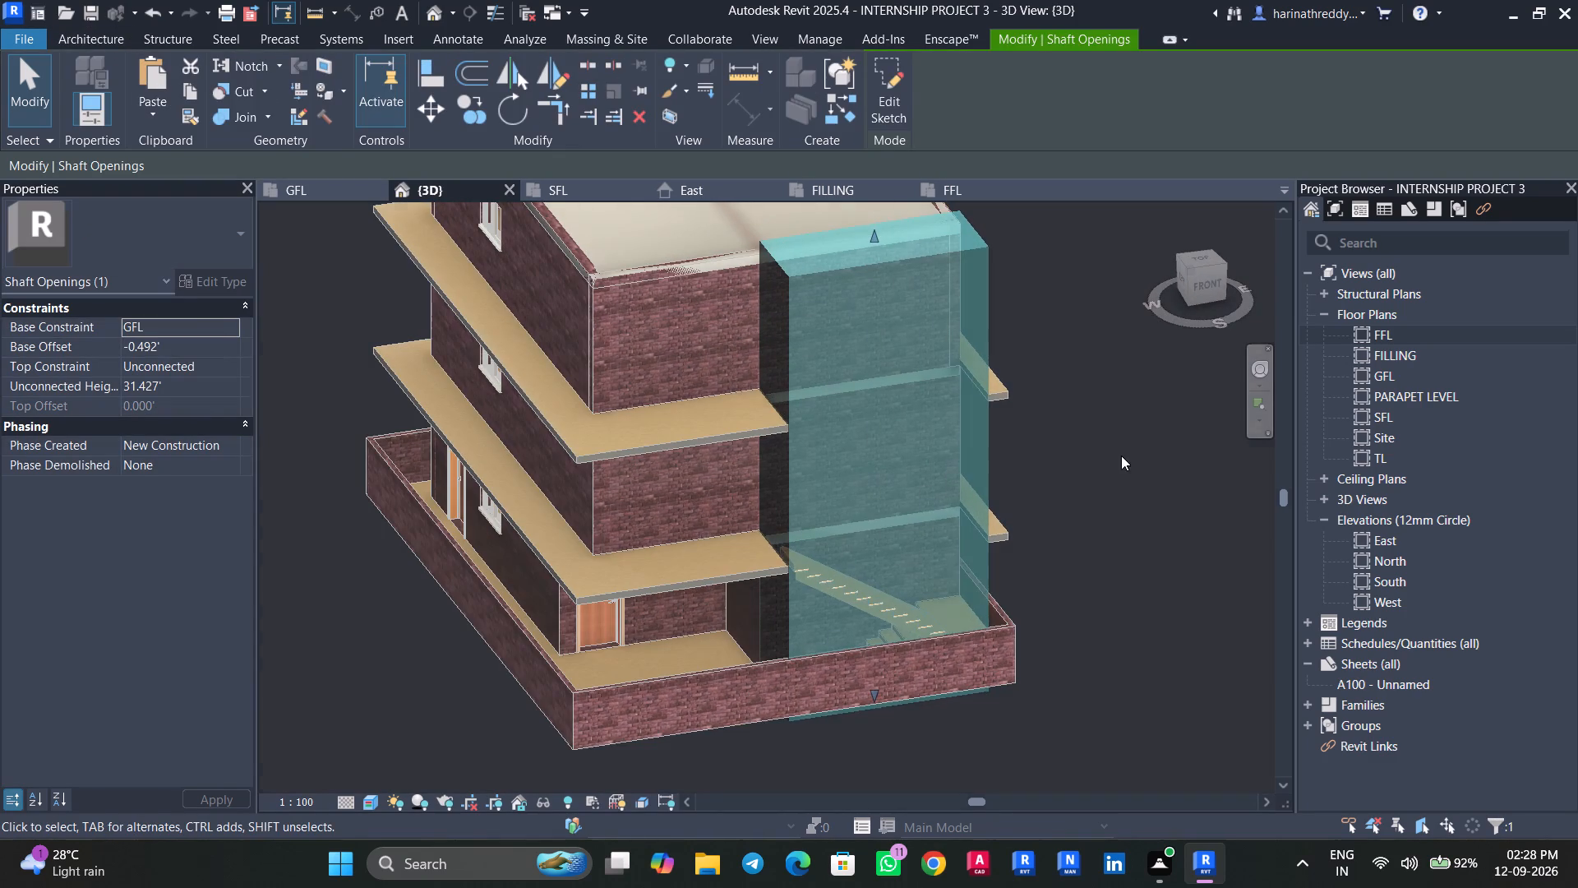
{"action": "key", "text": "Escape"}
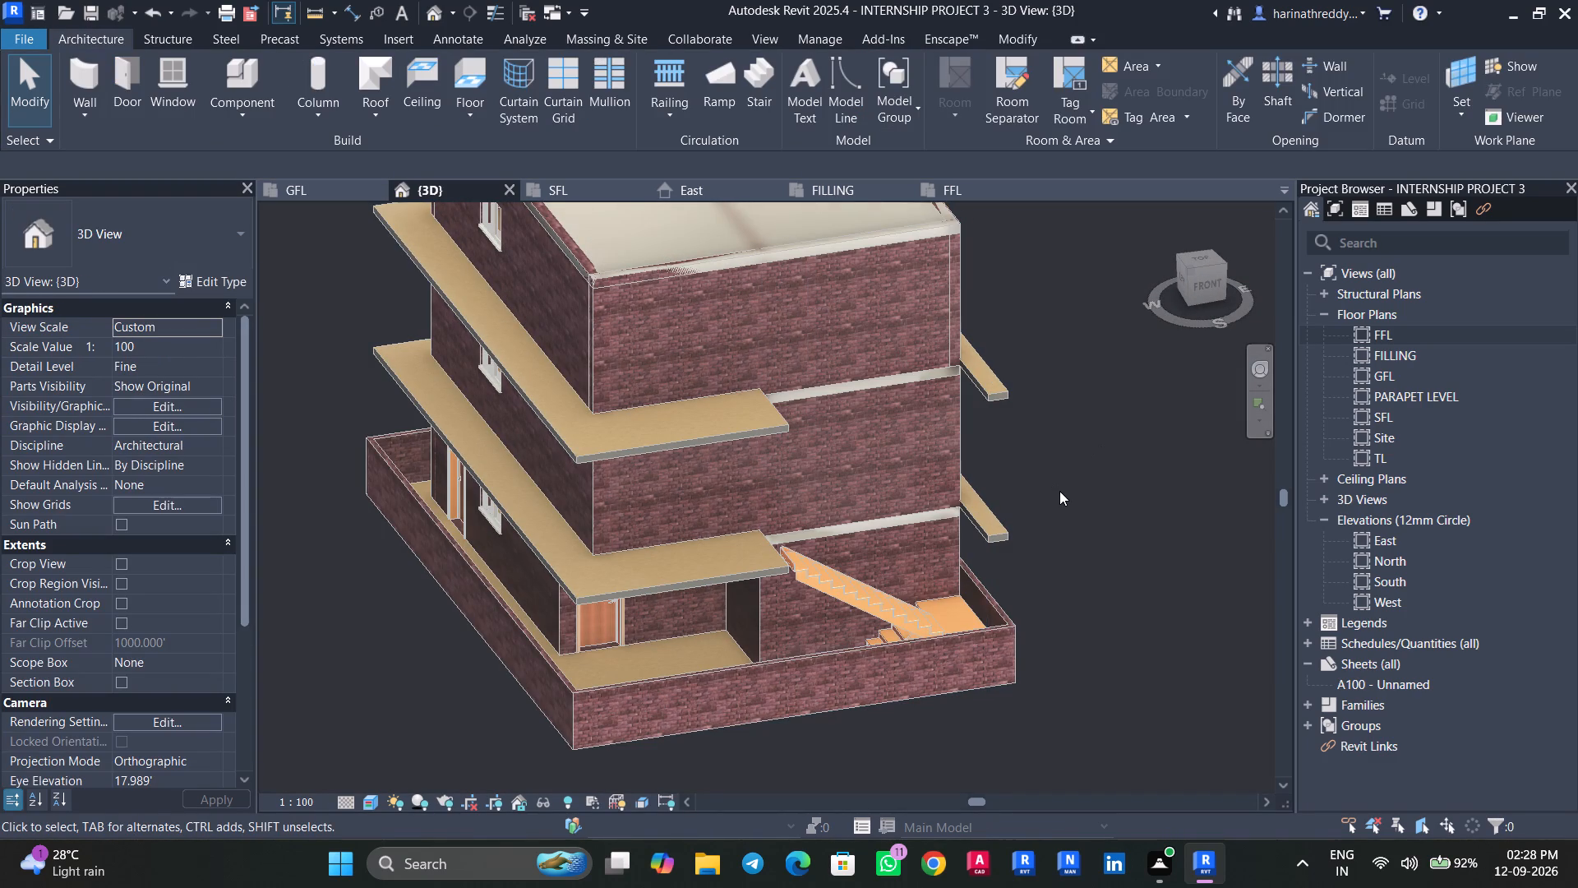
Edit the shaft opening's sketch in the GFL plan, moving its west edge inward to the bedroom wall's inner face.
{"action": "left_click", "coordinate": [842, 598]}
{"action": "middle_click_drag", "start_coordinate": [1142, 577], "coordinate": [1042, 566], "text": "shift"}
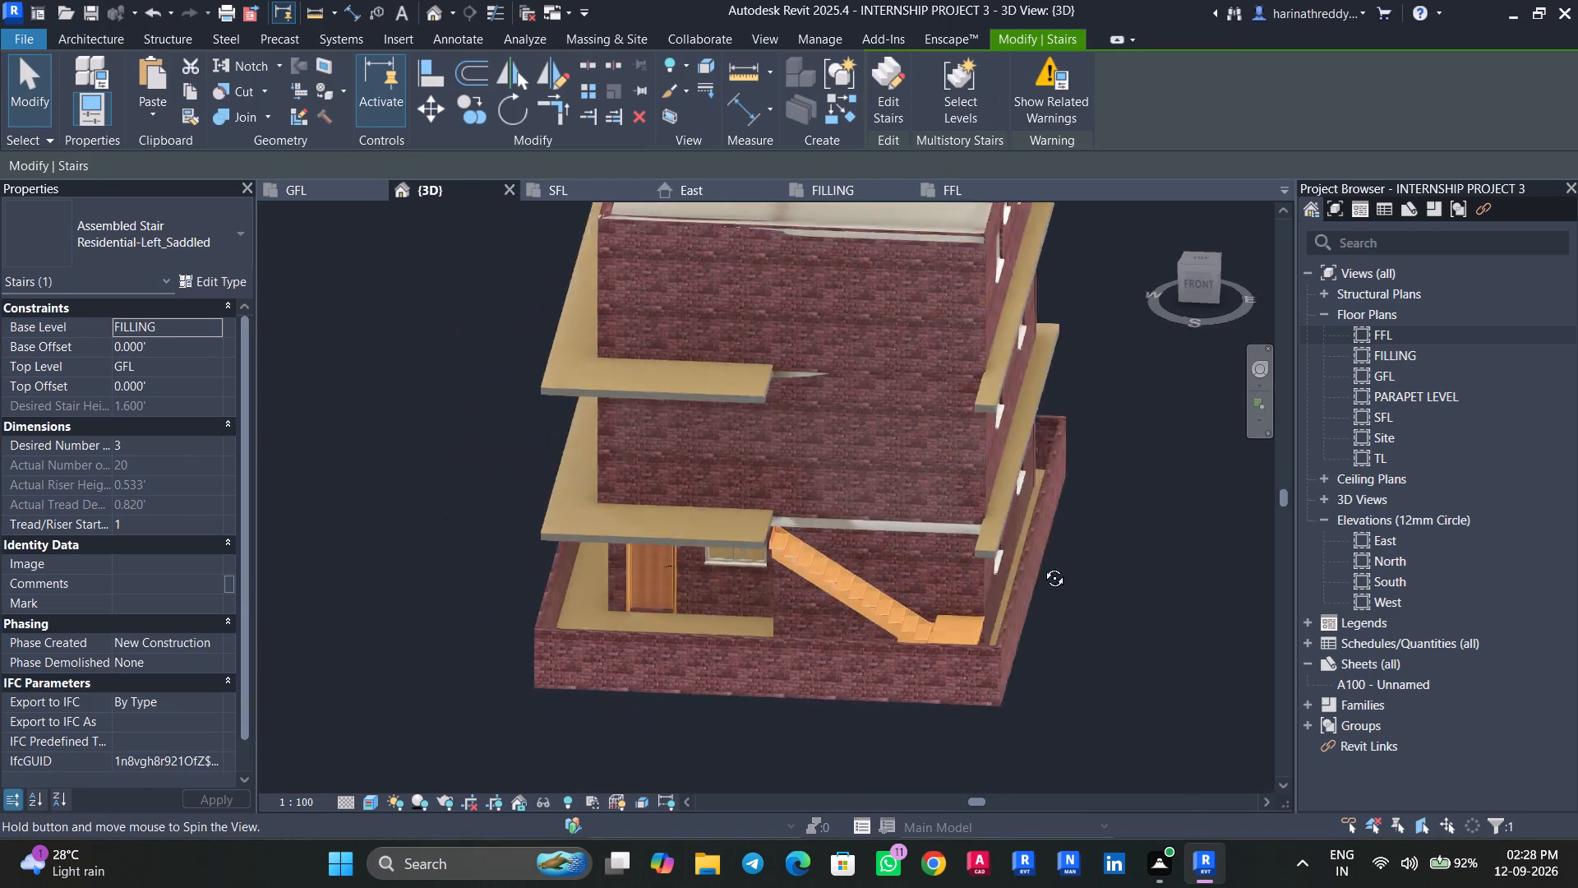
{"action": "middle_click_drag", "start_coordinate": [1042, 566], "coordinate": [1050, 645], "text": "shift"}
{"action": "key", "text": "Escape"}
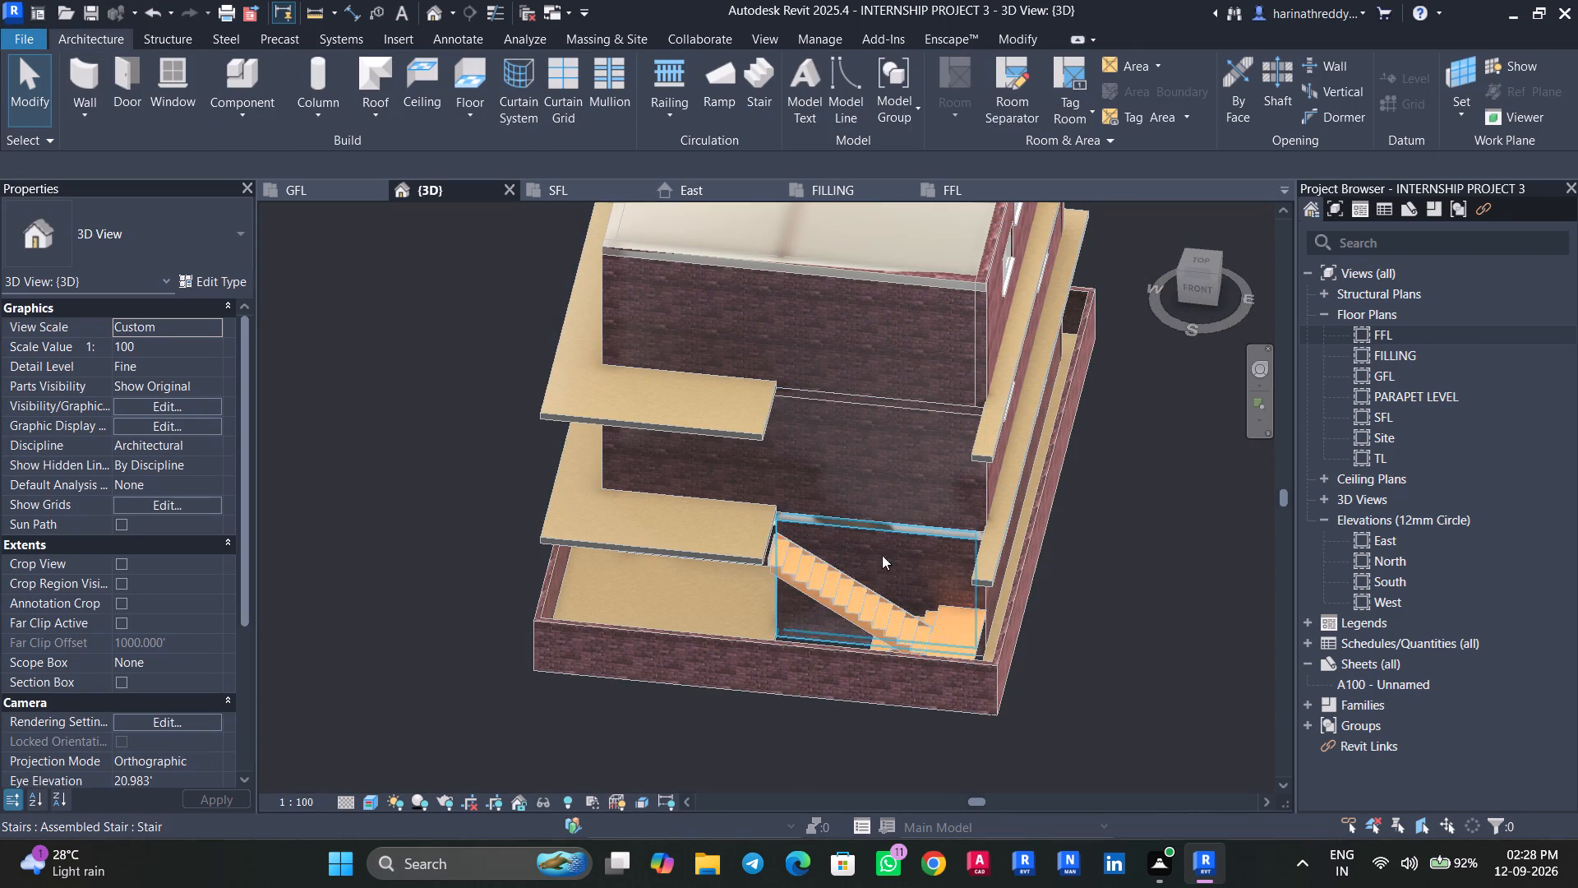
{"action": "key", "text": "Escape"}
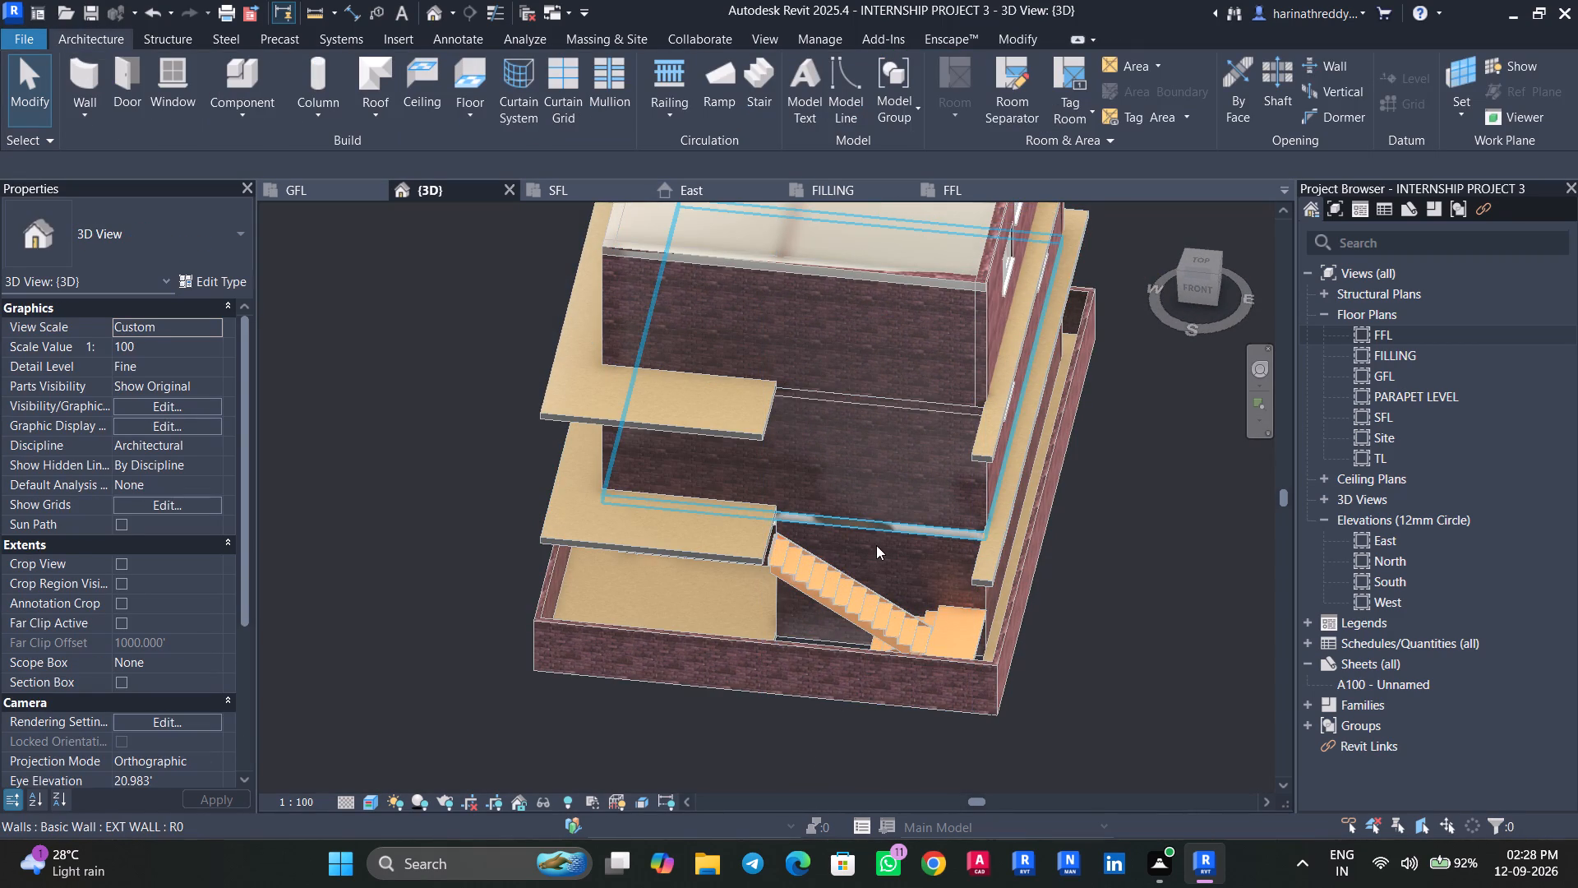
{"action": "middle_click_drag", "start_coordinate": [883, 549], "coordinate": [908, 387], "text": "shift"}
{"action": "left_click", "coordinate": [1198, 282]}
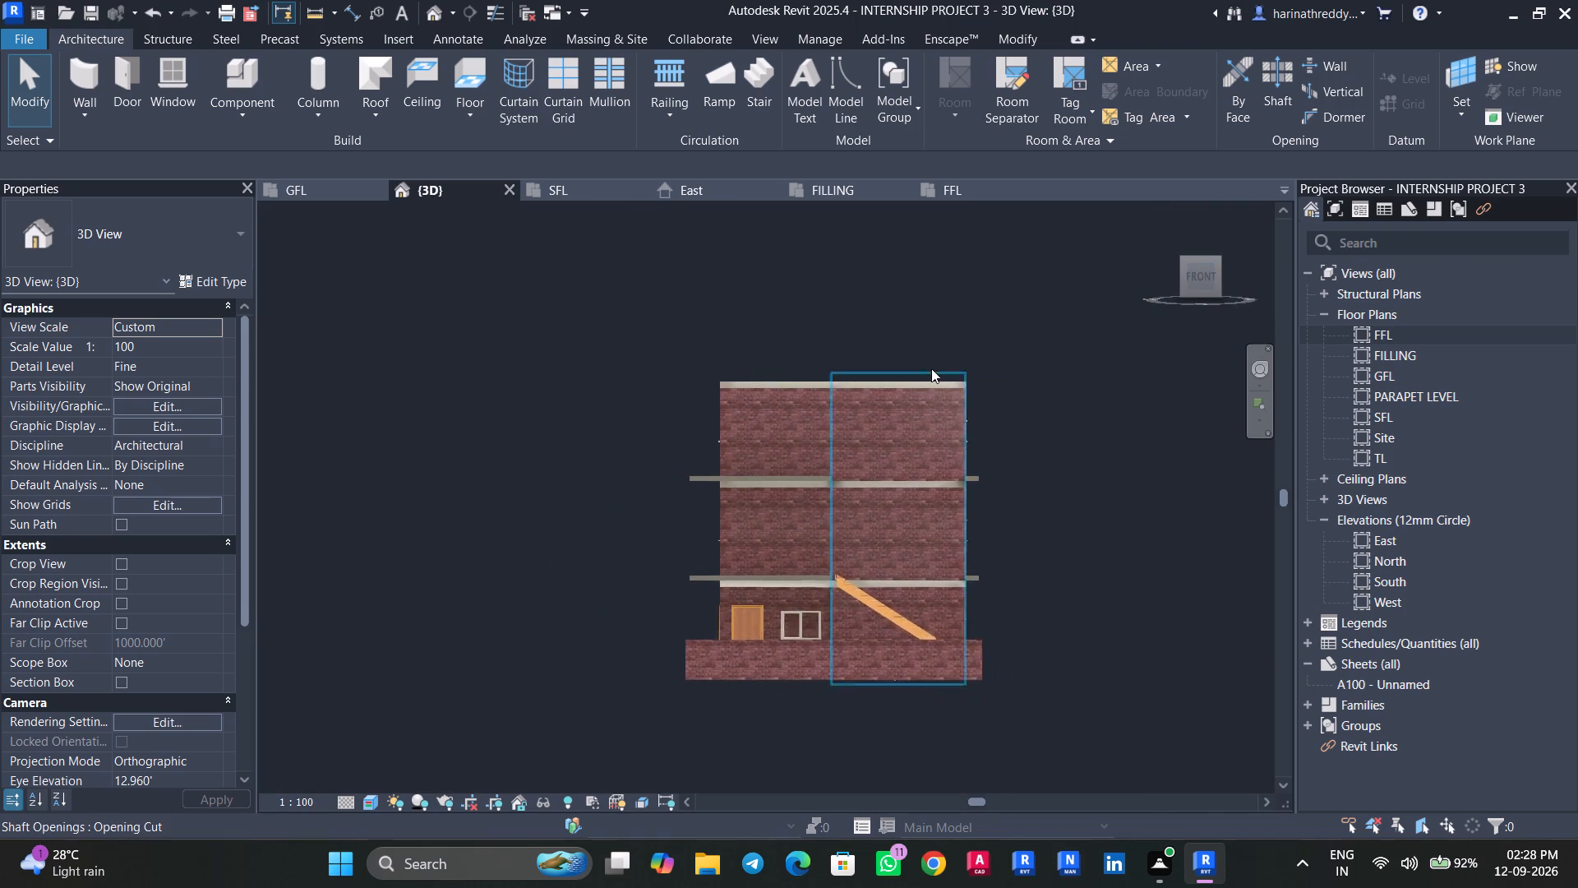
{"action": "left_click", "coordinate": [902, 352]}
{"action": "left_click", "coordinate": [873, 96]}
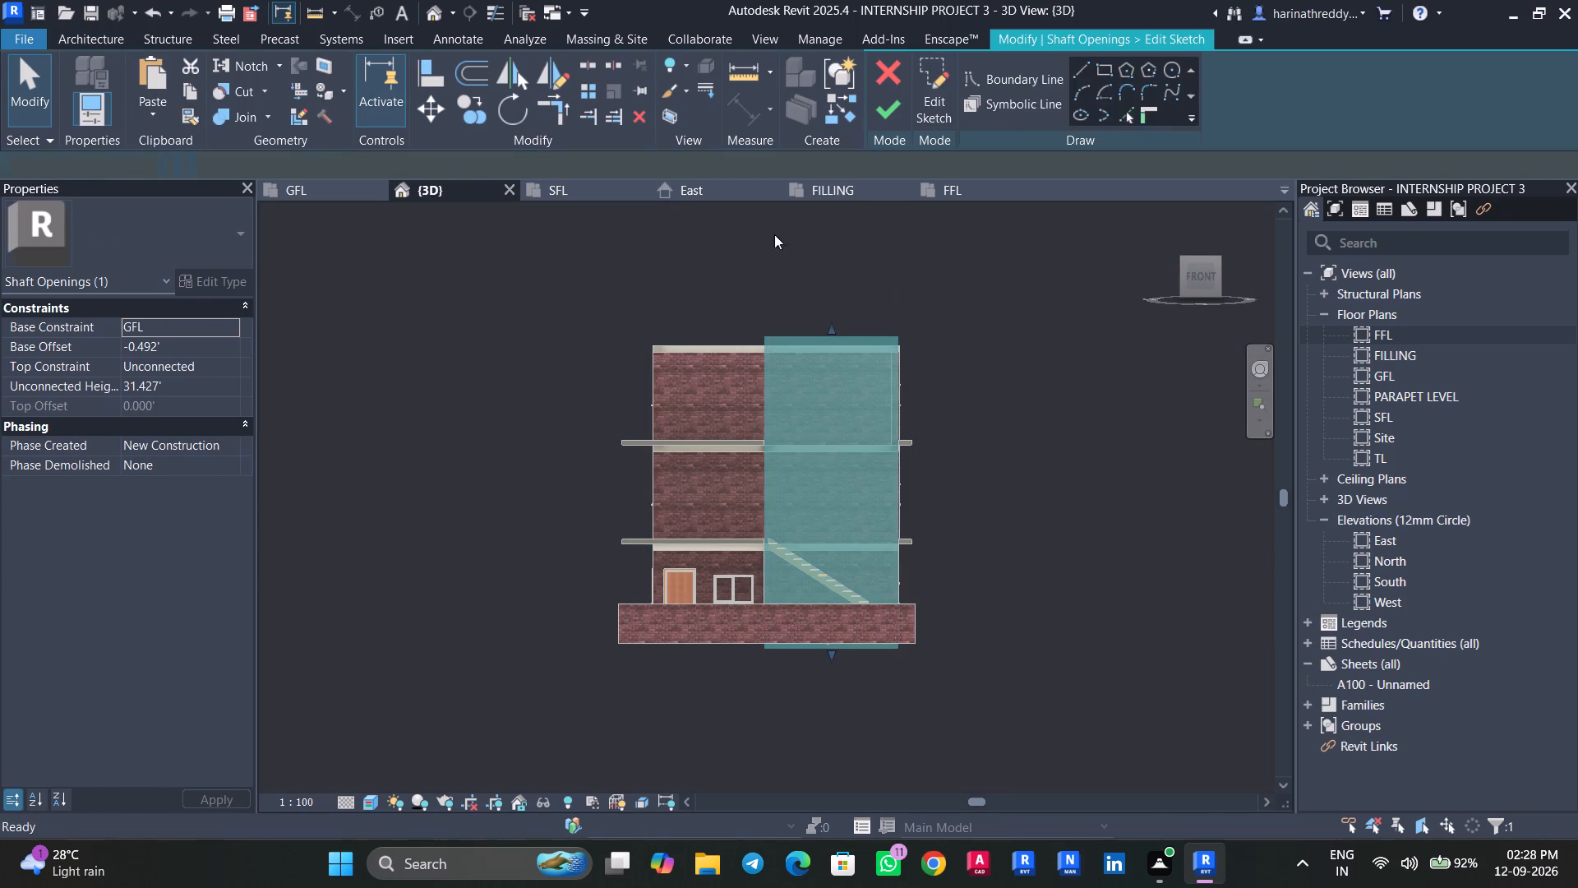
{"action": "left_click", "coordinate": [278, 189]}
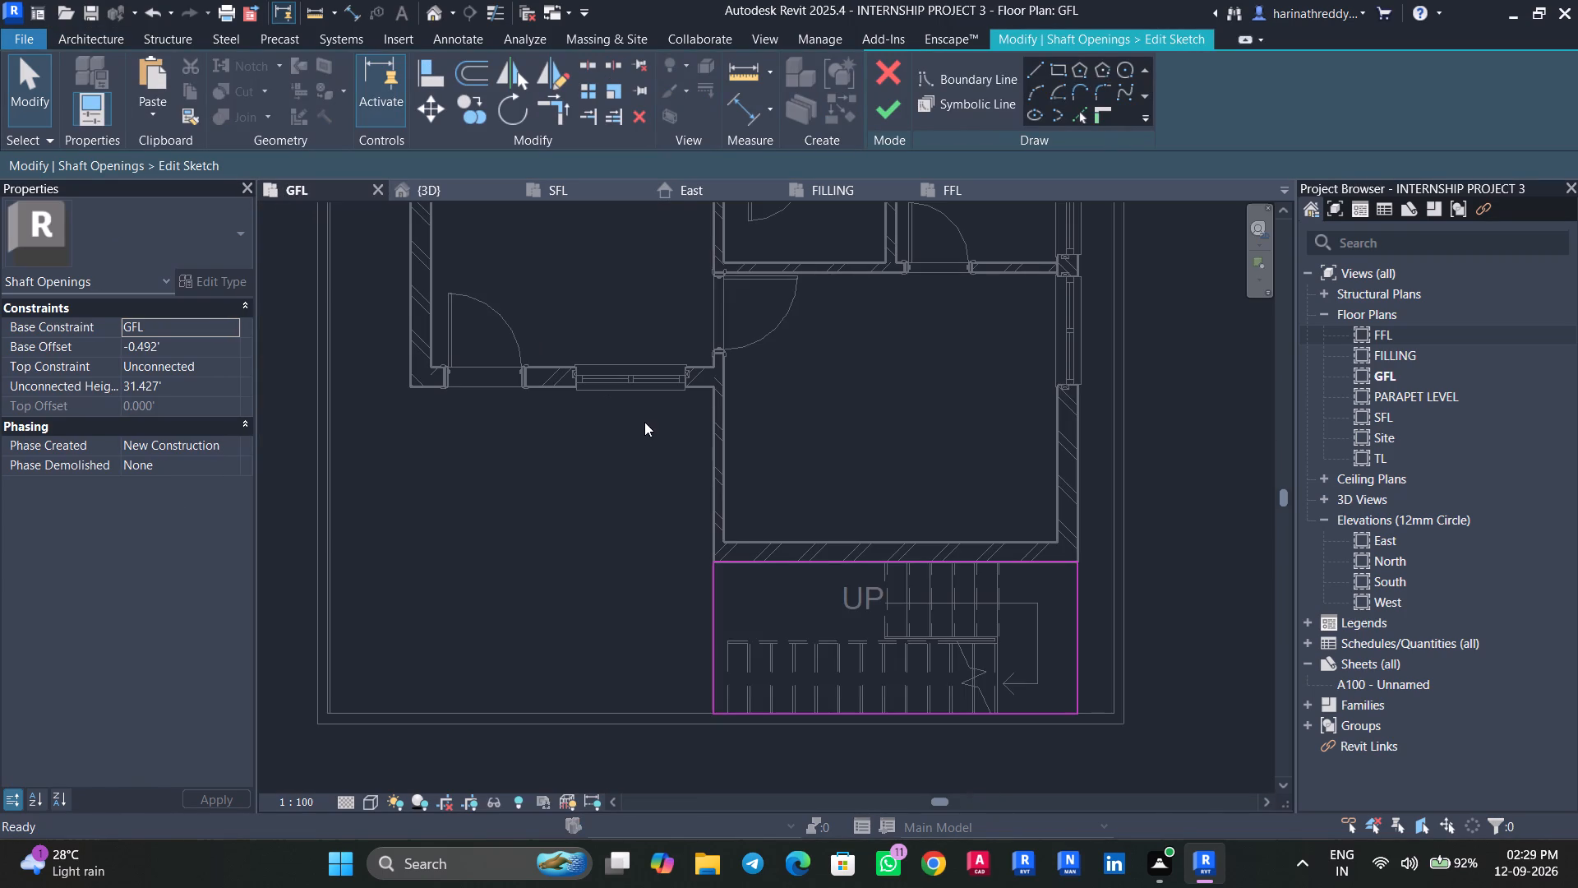
{"action": "left_click", "coordinate": [716, 621]}
{"action": "left_click_drag", "start_coordinate": [715, 621], "coordinate": [745, 629]}
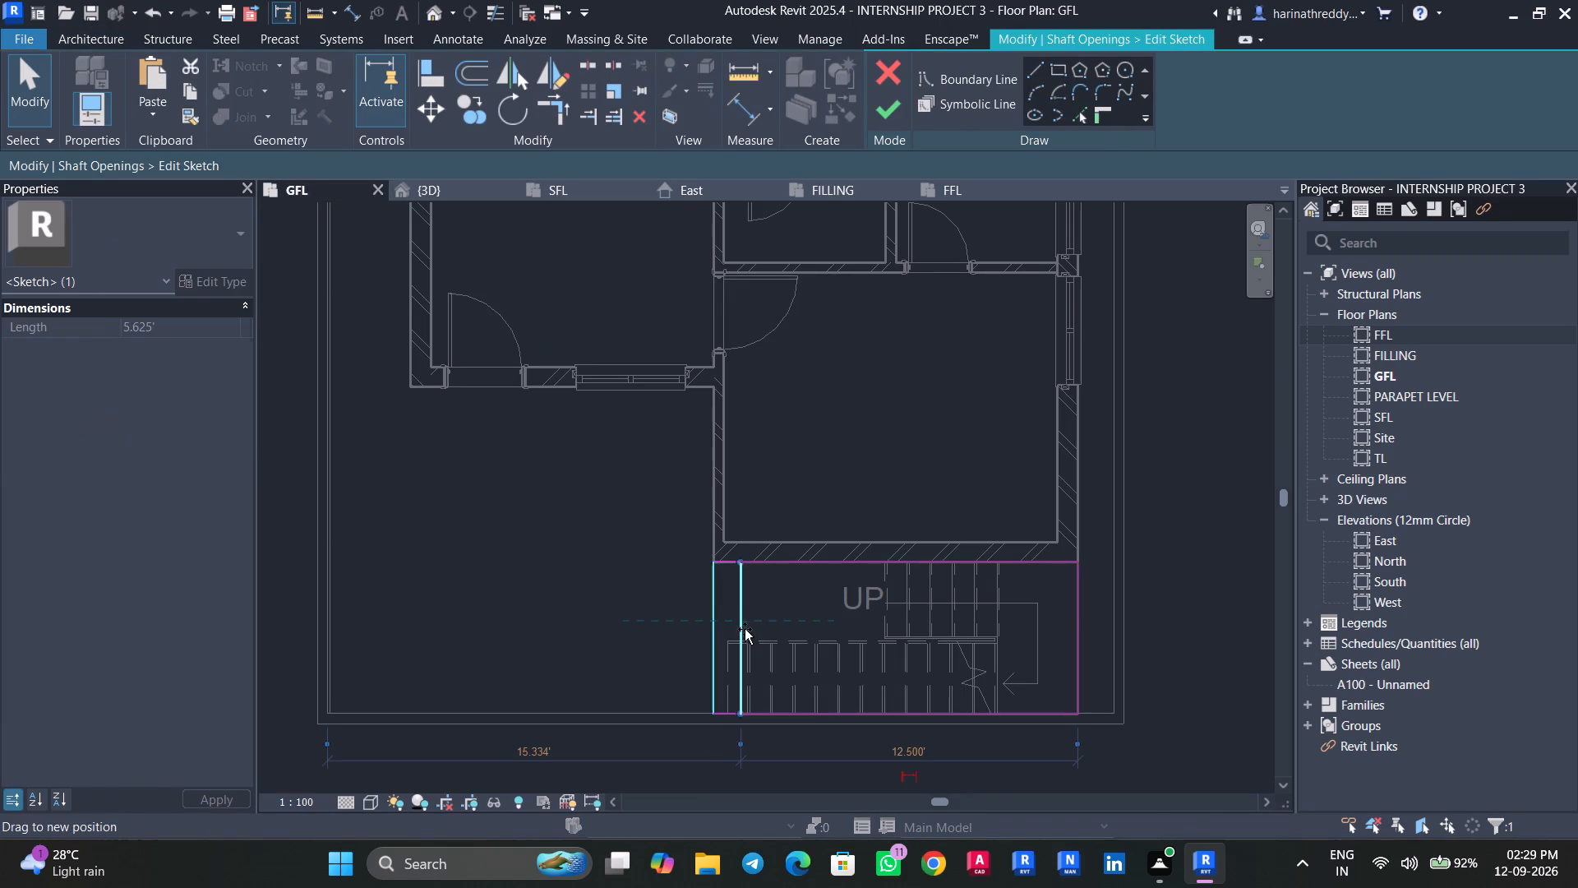
{"action": "left_click_drag", "start_coordinate": [745, 629], "coordinate": [731, 620]}
{"action": "left_click", "coordinate": [891, 109]}
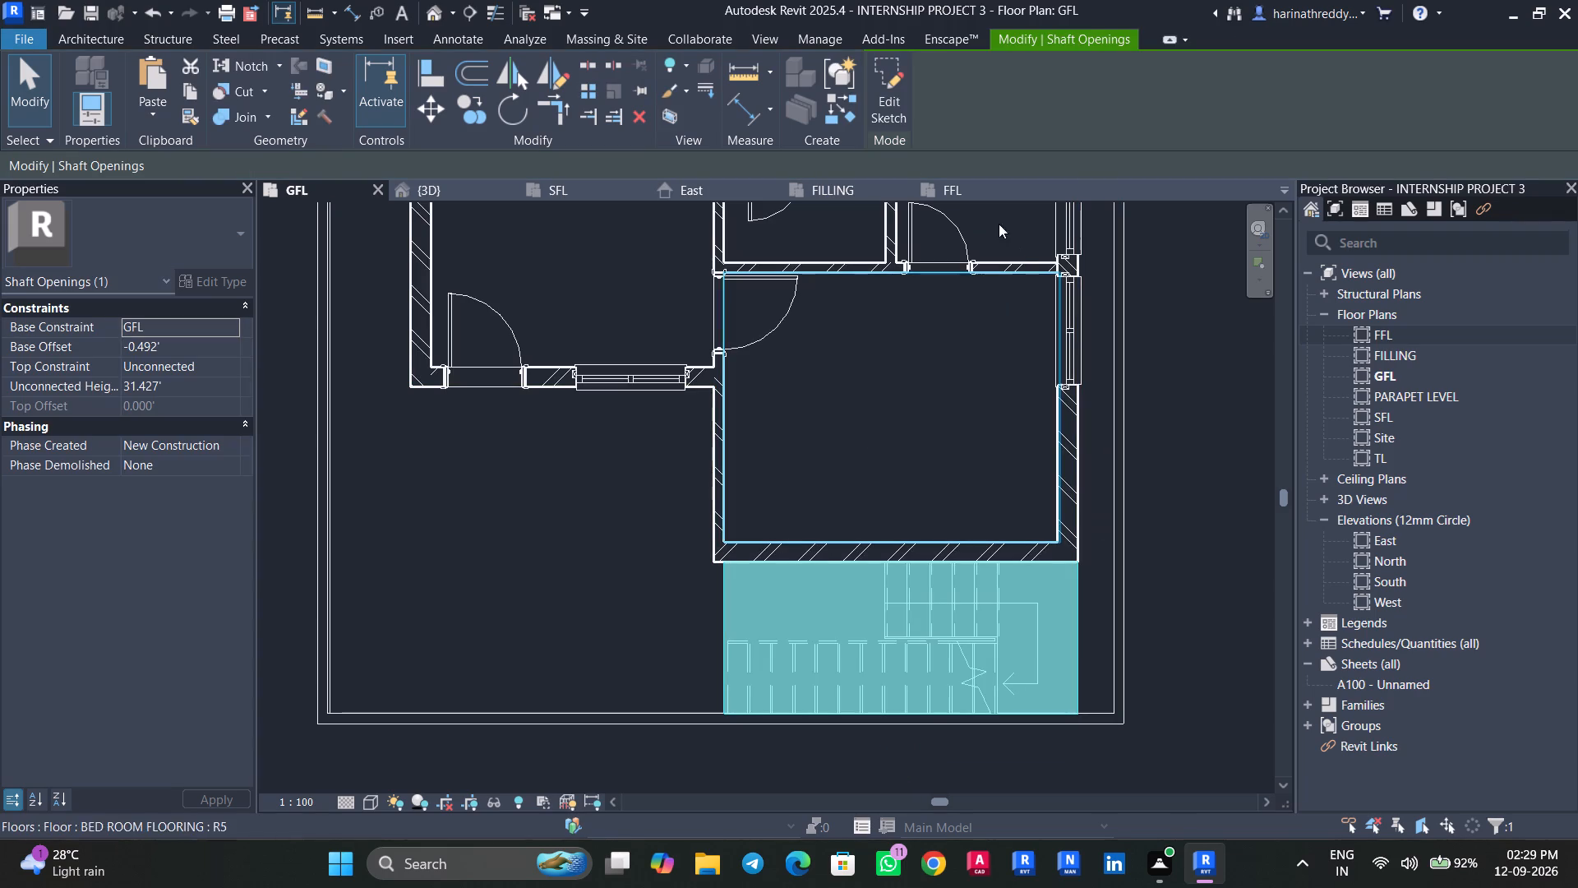
Examine in 3D how the shaft opening cuts the slabs and how the staircase's upper end meets the slab edge.
{"action": "left_click", "coordinate": [456, 184]}
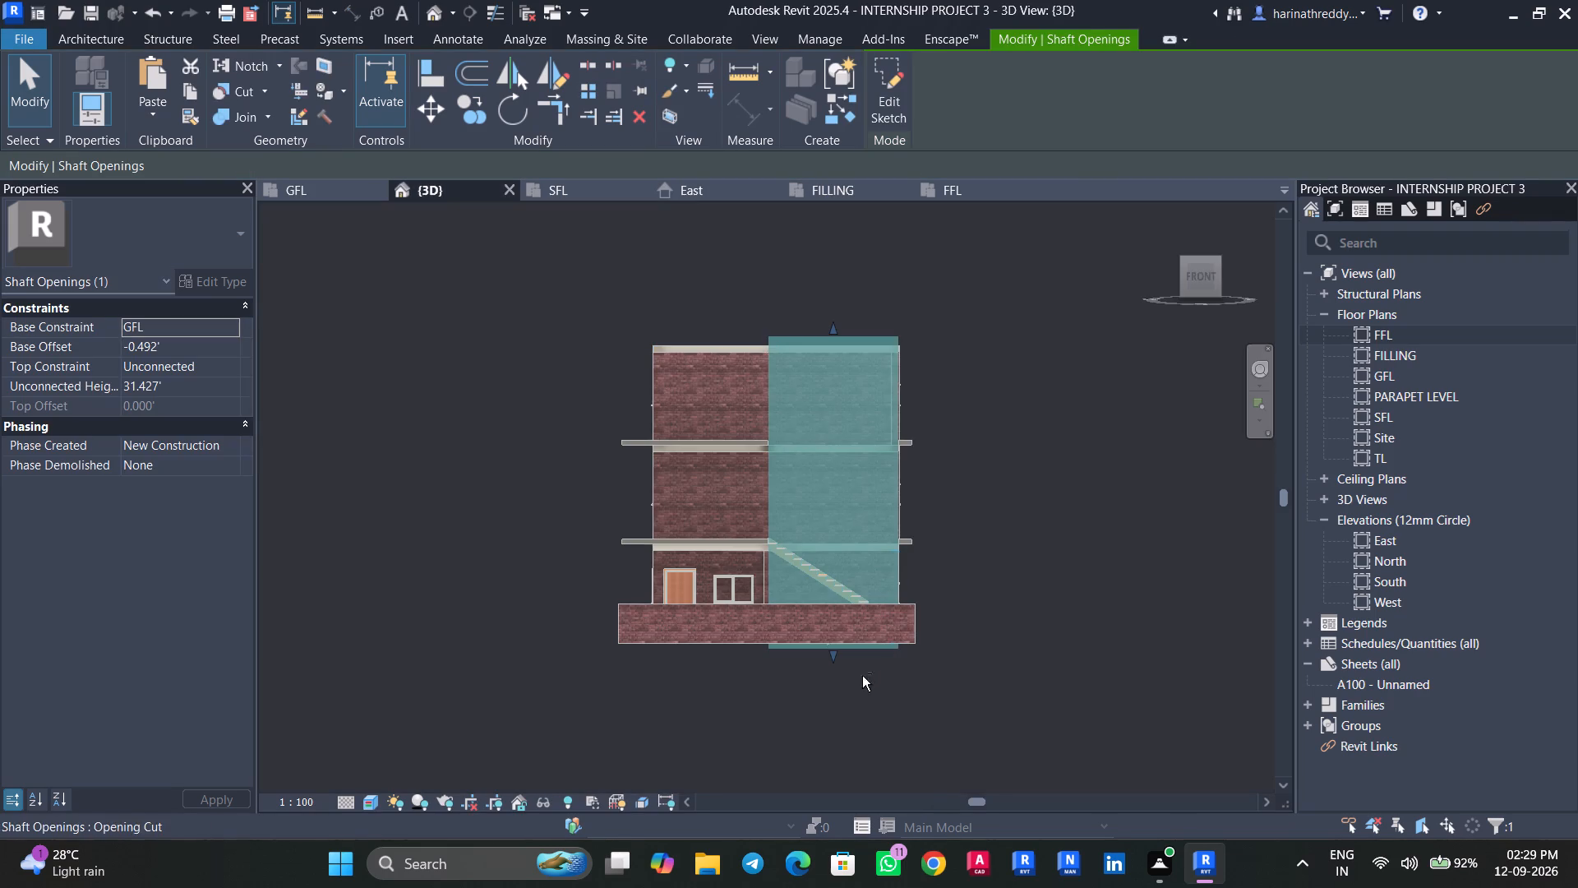
{"action": "middle_click_drag", "start_coordinate": [874, 680], "coordinate": [947, 869], "text": "shift"}
{"action": "key", "text": "Escape"}
{"action": "scroll", "coordinate": [773, 539], "scroll_direction": "up", "scroll_amount": 7}
{"action": "middle_click_drag", "start_coordinate": [807, 613], "coordinate": [615, 601], "text": "shift"}
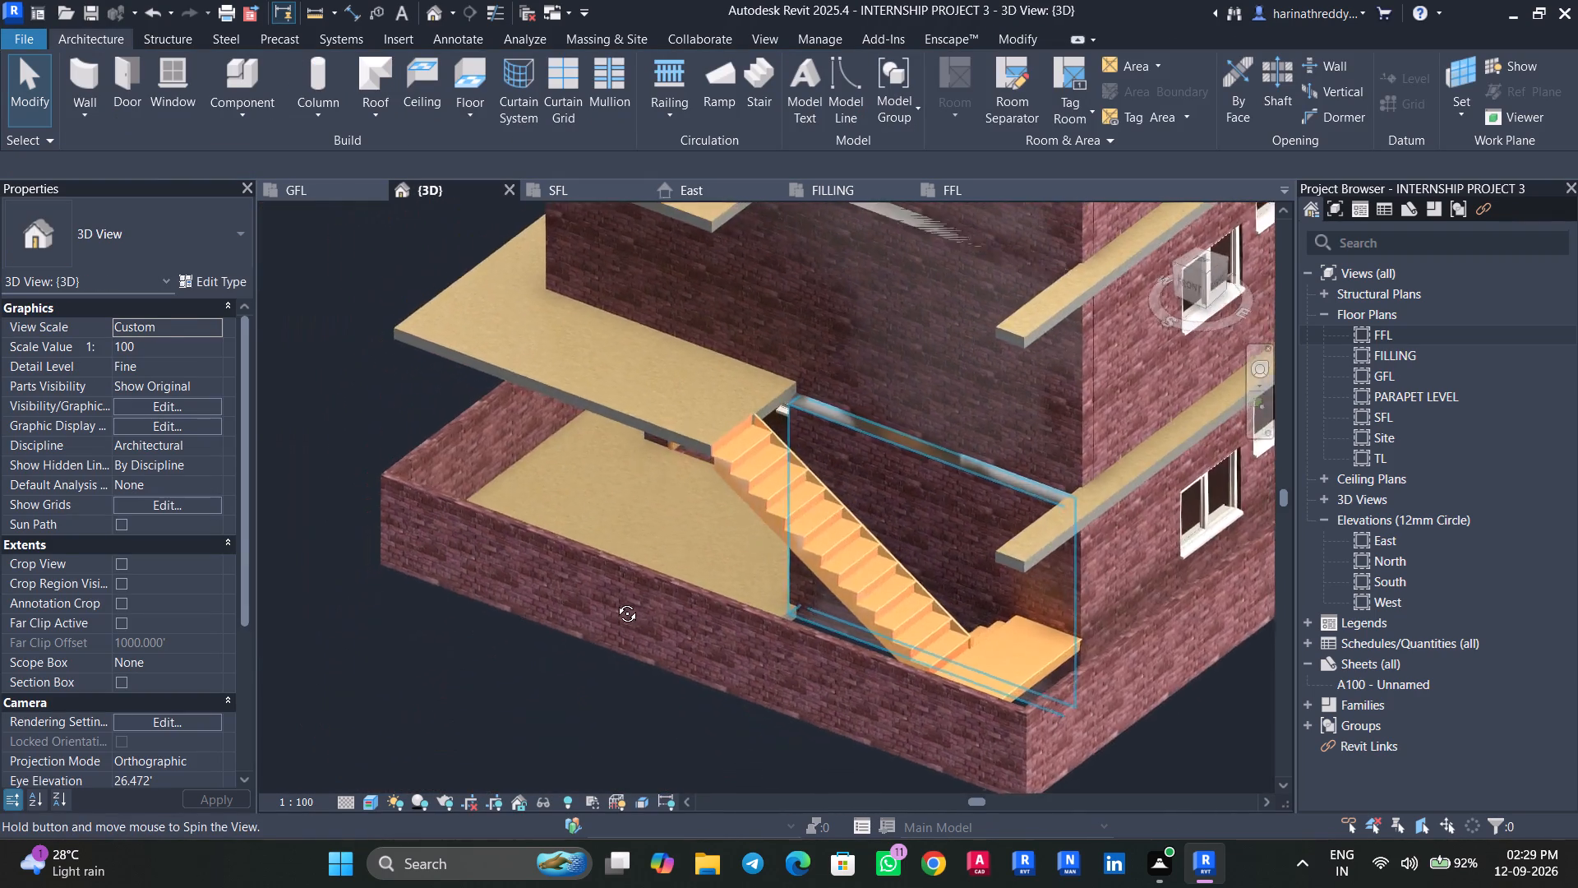
{"action": "middle_click_drag", "start_coordinate": [615, 601], "coordinate": [574, 543], "text": "shift"}
{"action": "scroll", "coordinate": [731, 452], "scroll_direction": "up", "scroll_amount": 9}
{"action": "scroll", "coordinate": [753, 451], "scroll_direction": "down", "scroll_amount": 1}
{"action": "scroll", "coordinate": [630, 557], "scroll_direction": "down", "scroll_amount": 4}
{"action": "middle_click_drag", "start_coordinate": [653, 571], "coordinate": [741, 655], "text": "shift"}
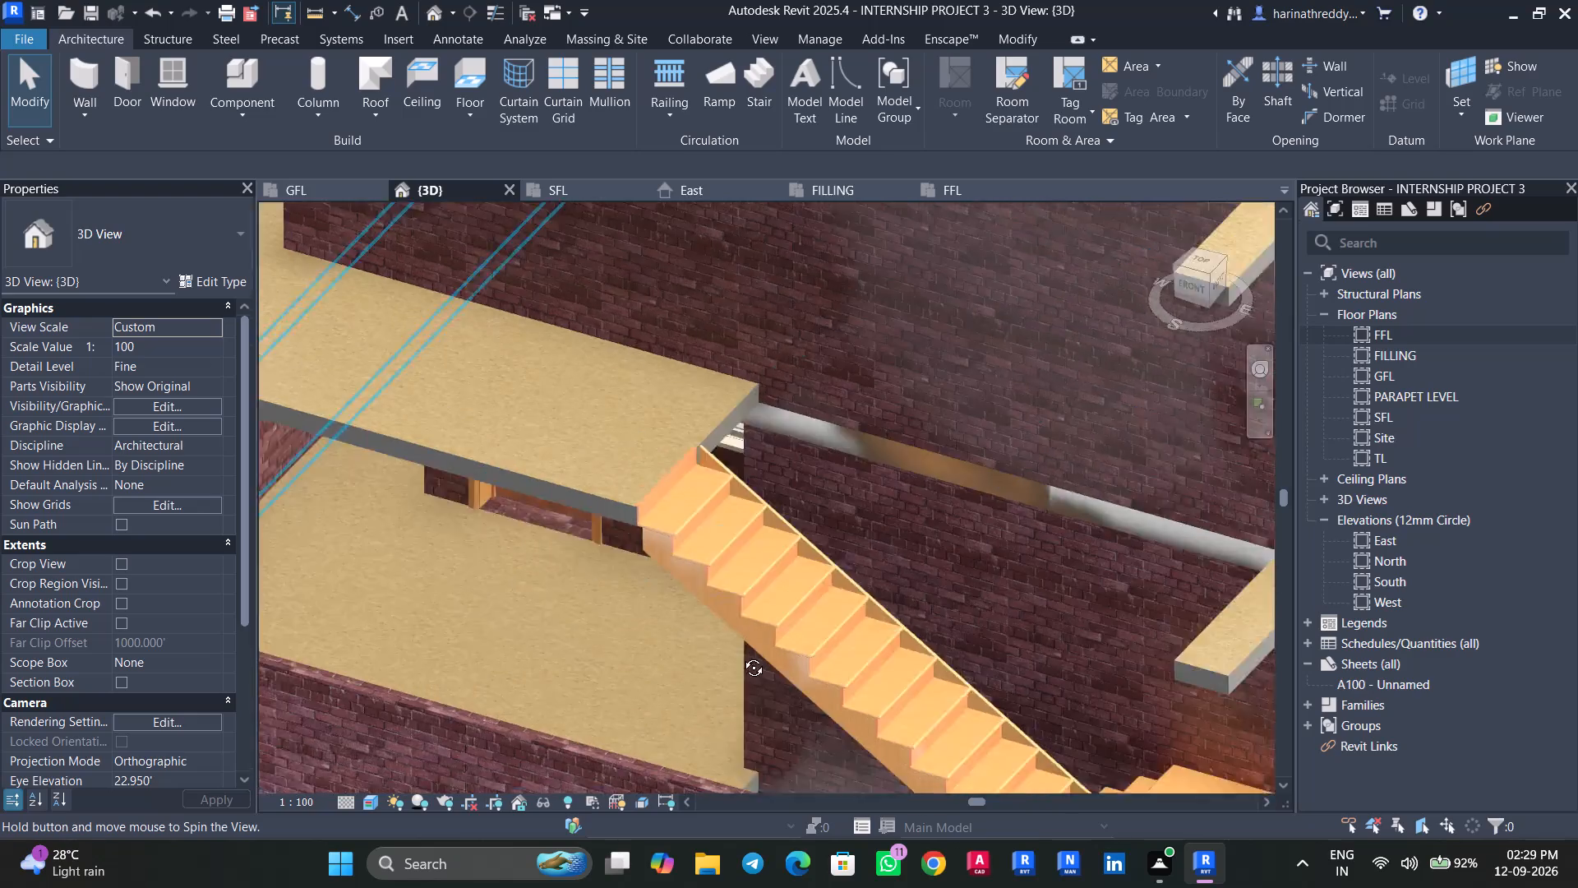
{"action": "middle_click_drag", "start_coordinate": [741, 655], "coordinate": [819, 564], "text": "shift"}
{"action": "scroll", "coordinate": [825, 583], "scroll_direction": "down", "scroll_amount": 5}
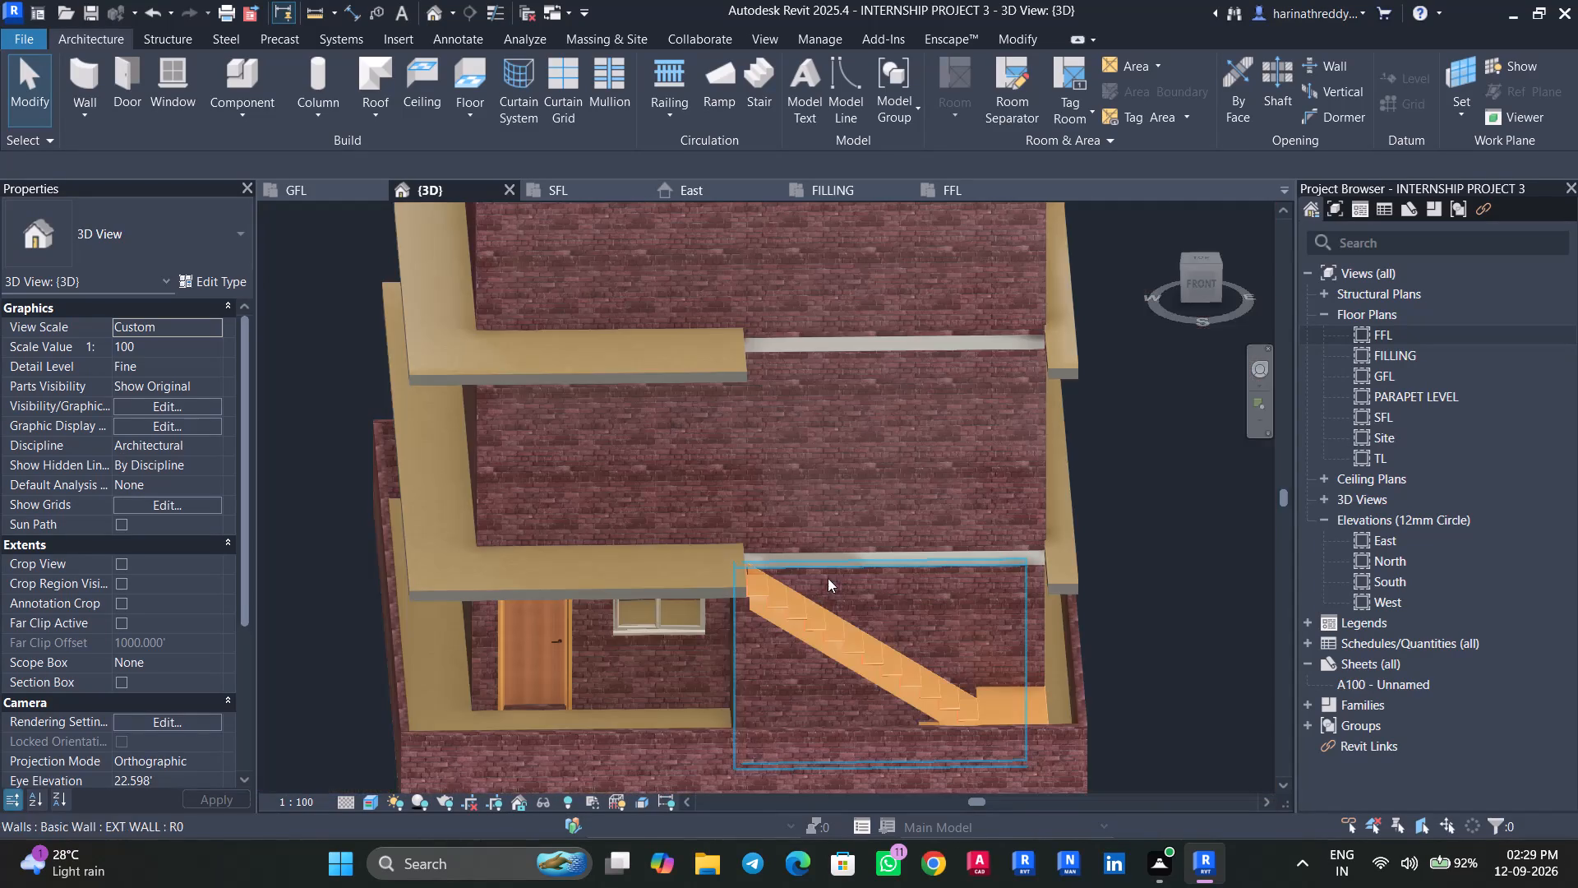
Copy the staircase and paste it aligned to the selected levels FFL and SFL.
{"action": "left_click", "coordinate": [1211, 287]}
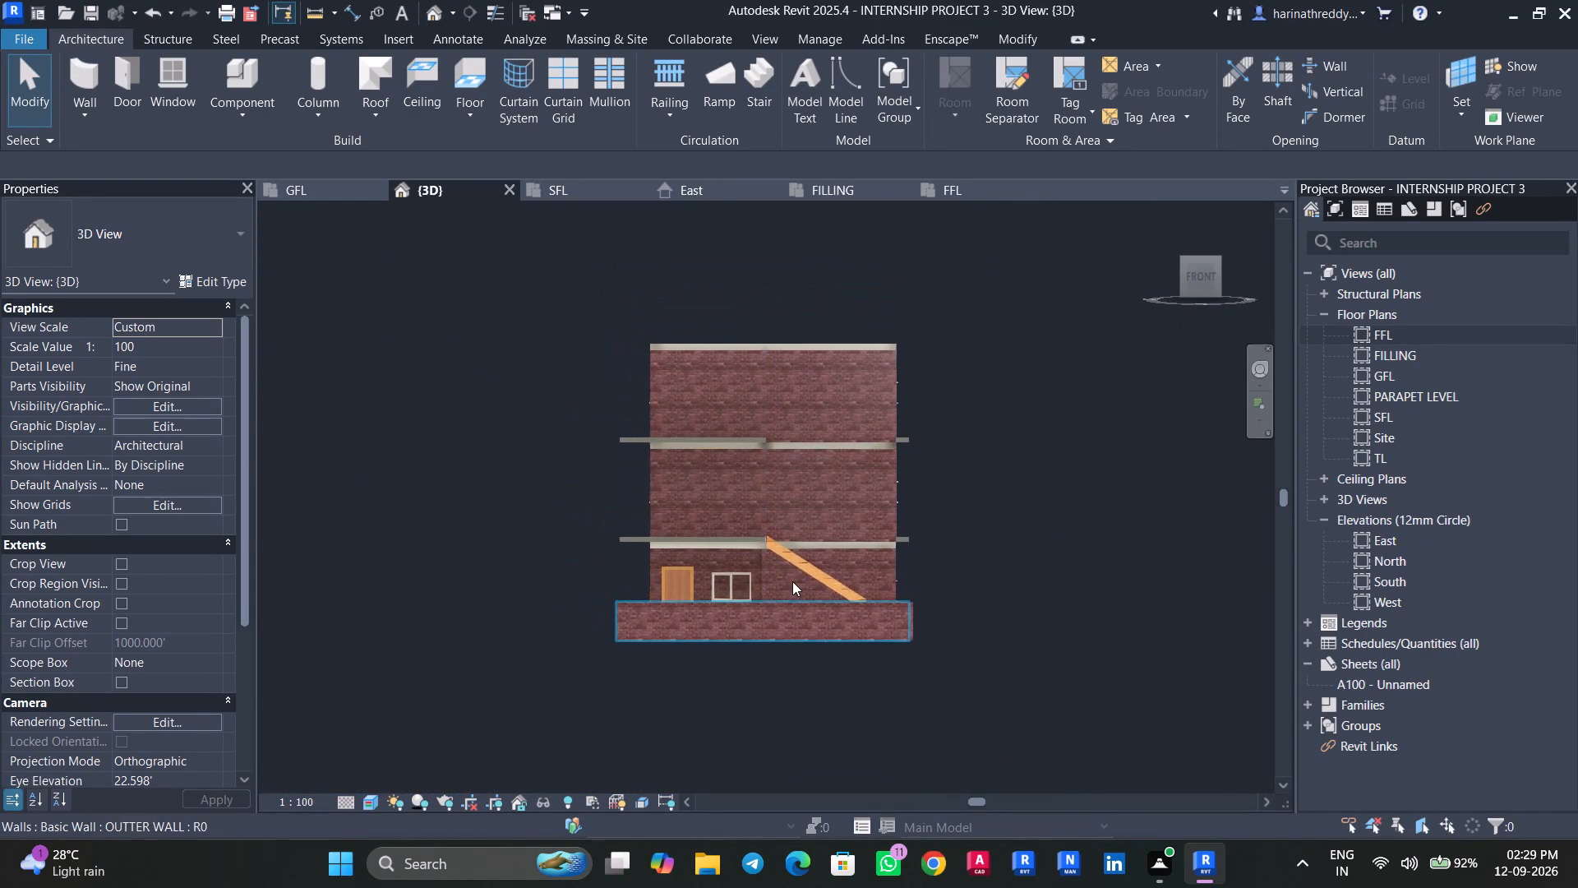
{"action": "left_click", "coordinate": [804, 574]}
{"action": "left_click", "coordinate": [191, 89]}
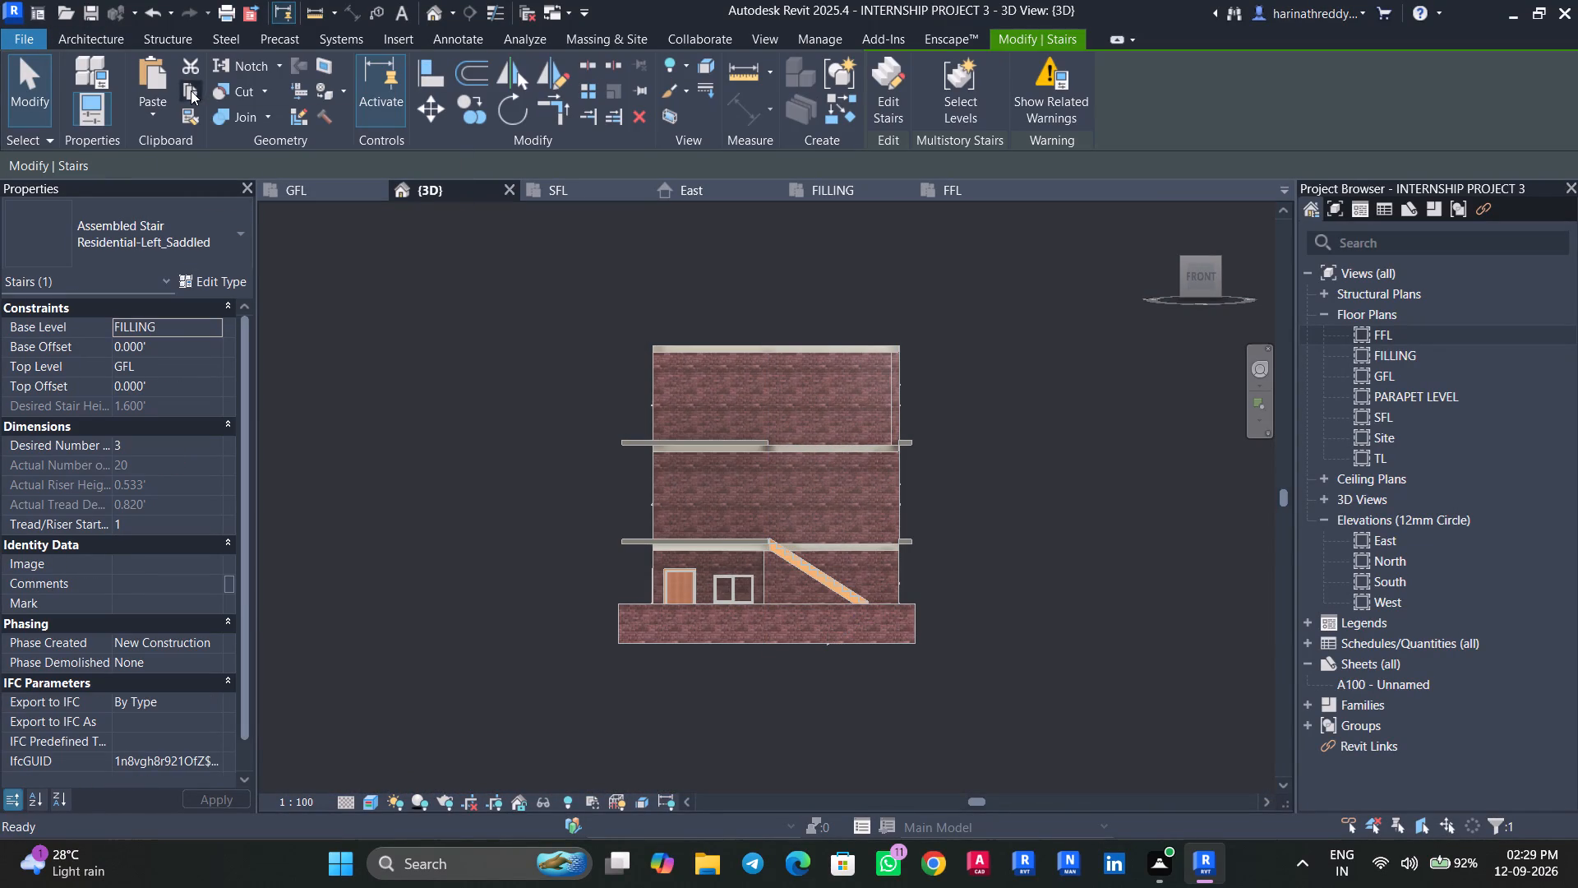
{"action": "left_click", "coordinate": [151, 114]}
{"action": "left_click", "coordinate": [205, 200]}
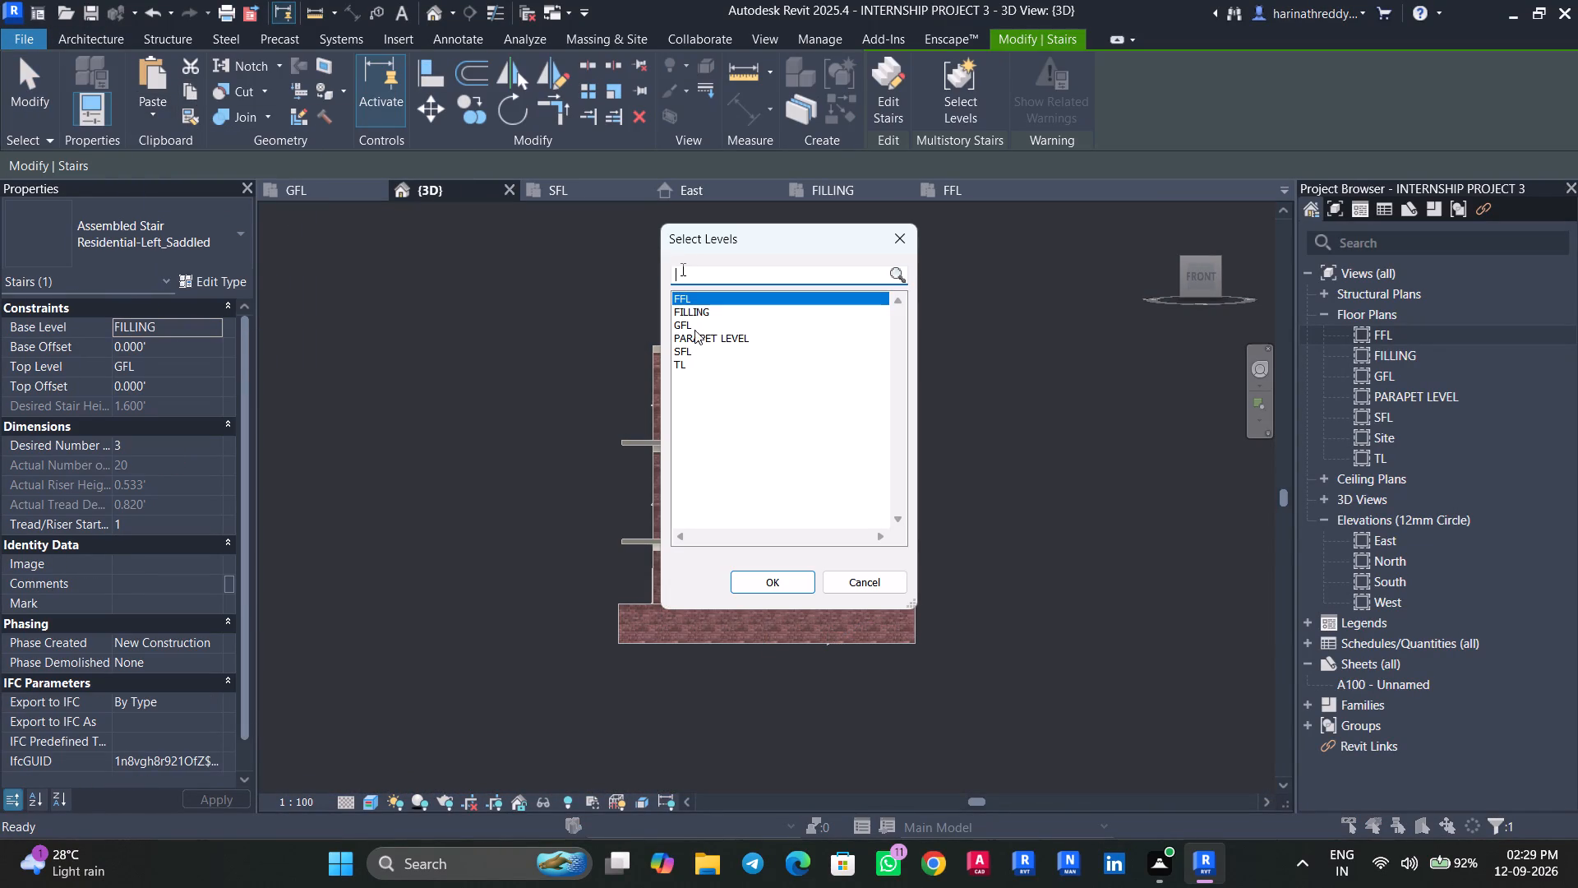
{"action": "left_click", "coordinate": [691, 349], "text": "ctrl"}
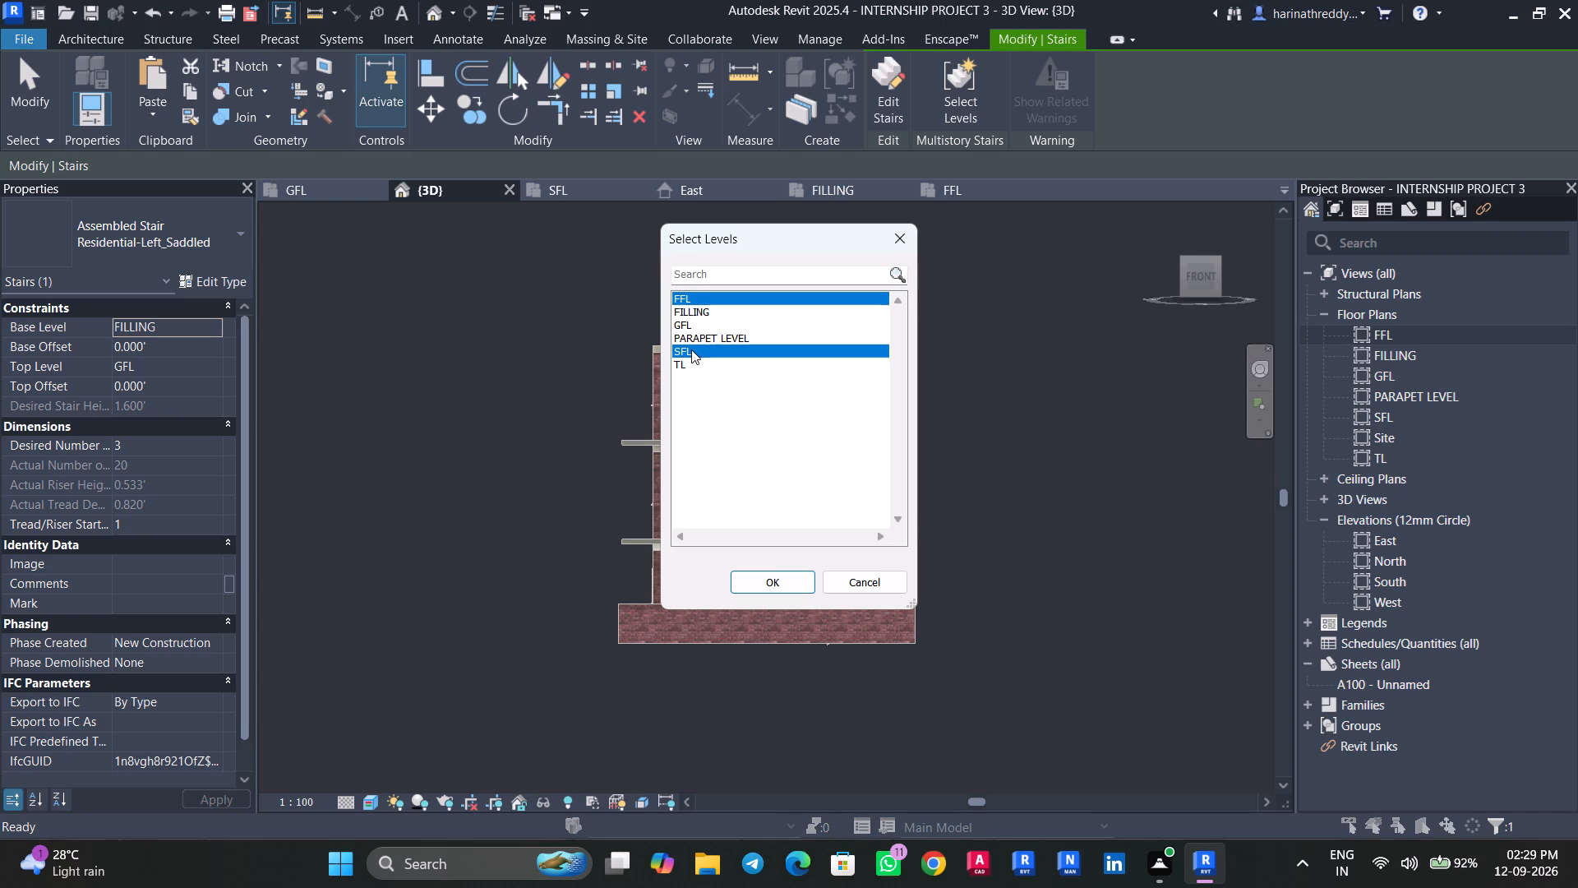
{"action": "left_click", "coordinate": [795, 580]}
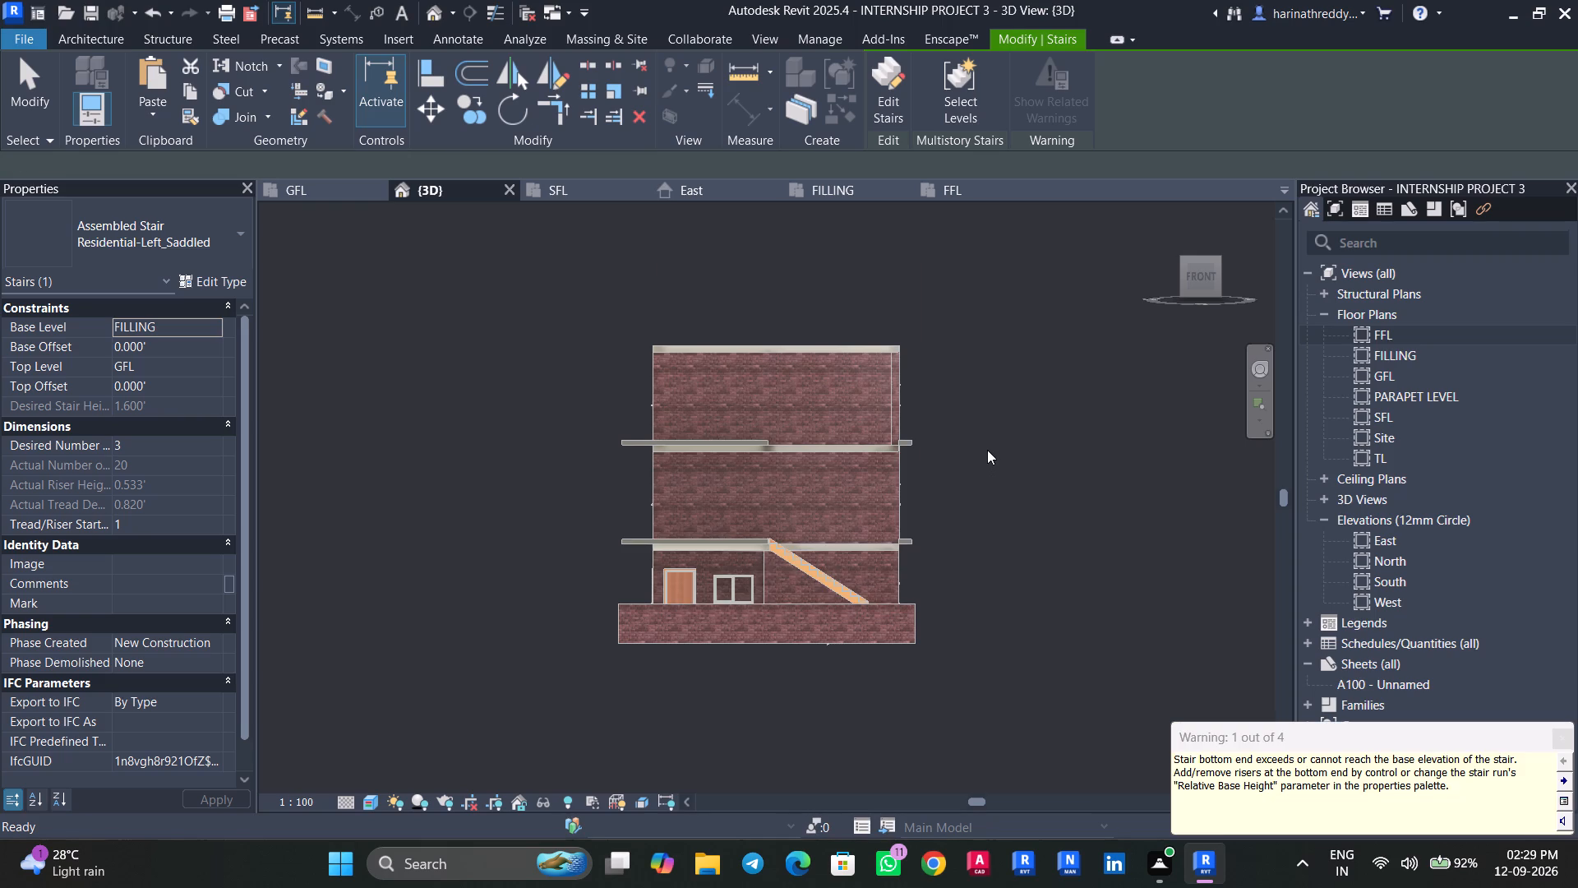
{"action": "key", "text": "Escape"}
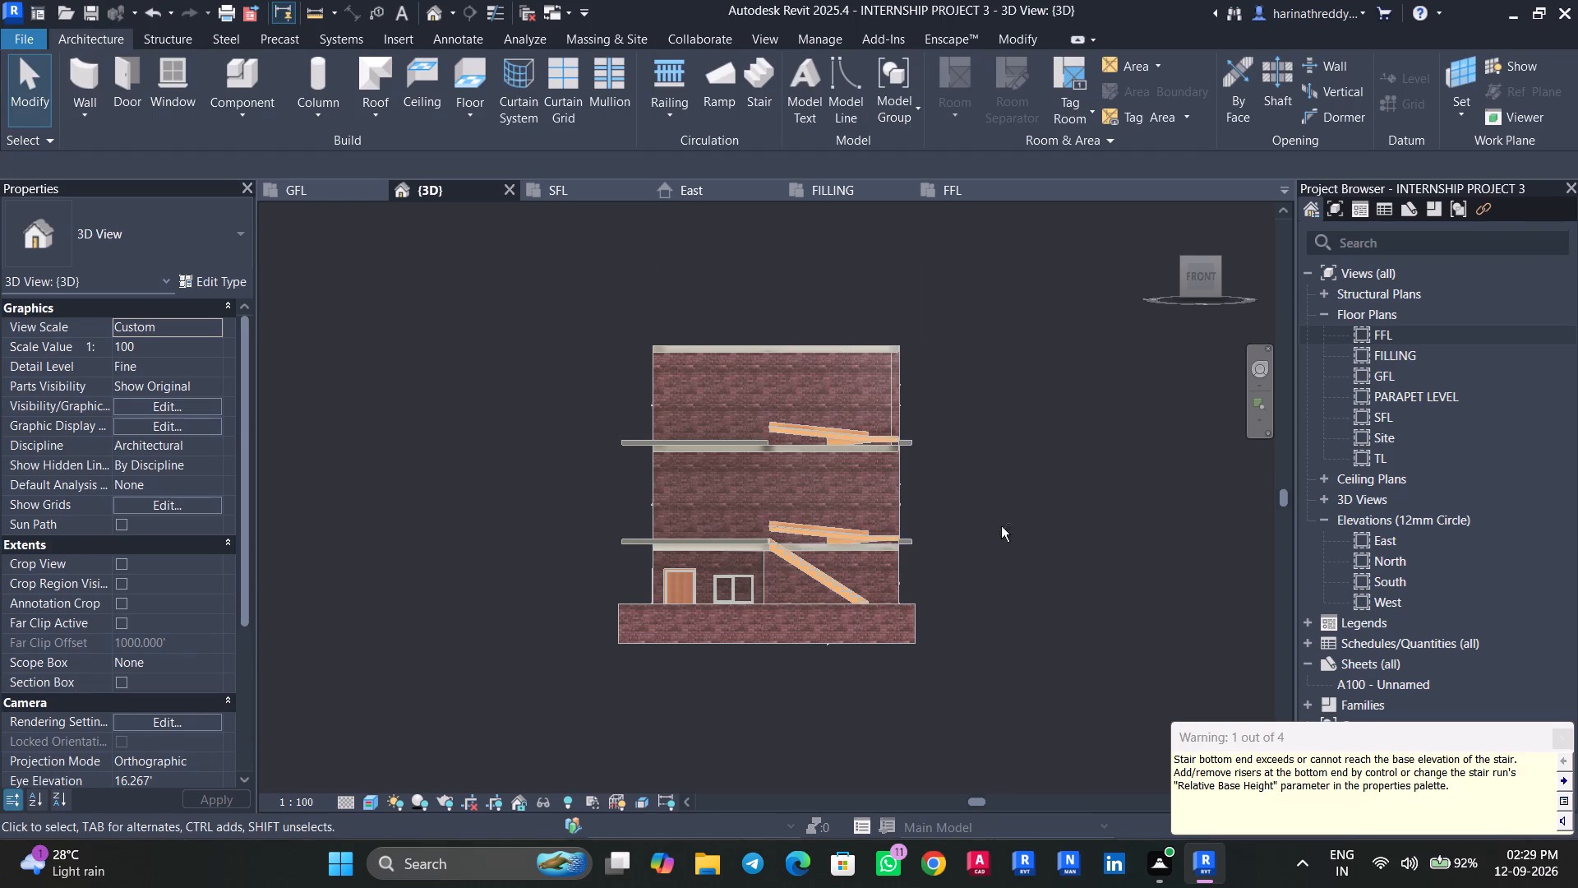
Examine in 3D how the pasted staircases at FFL and SFL sit against the slabs and the original staircase.
{"action": "middle_click_drag", "start_coordinate": [1017, 574], "coordinate": [1029, 696], "text": "shift"}
{"action": "scroll", "coordinate": [807, 544], "scroll_direction": "up", "scroll_amount": 8}
{"action": "middle_click_drag", "start_coordinate": [1152, 620], "coordinate": [1170, 489], "text": "shift"}
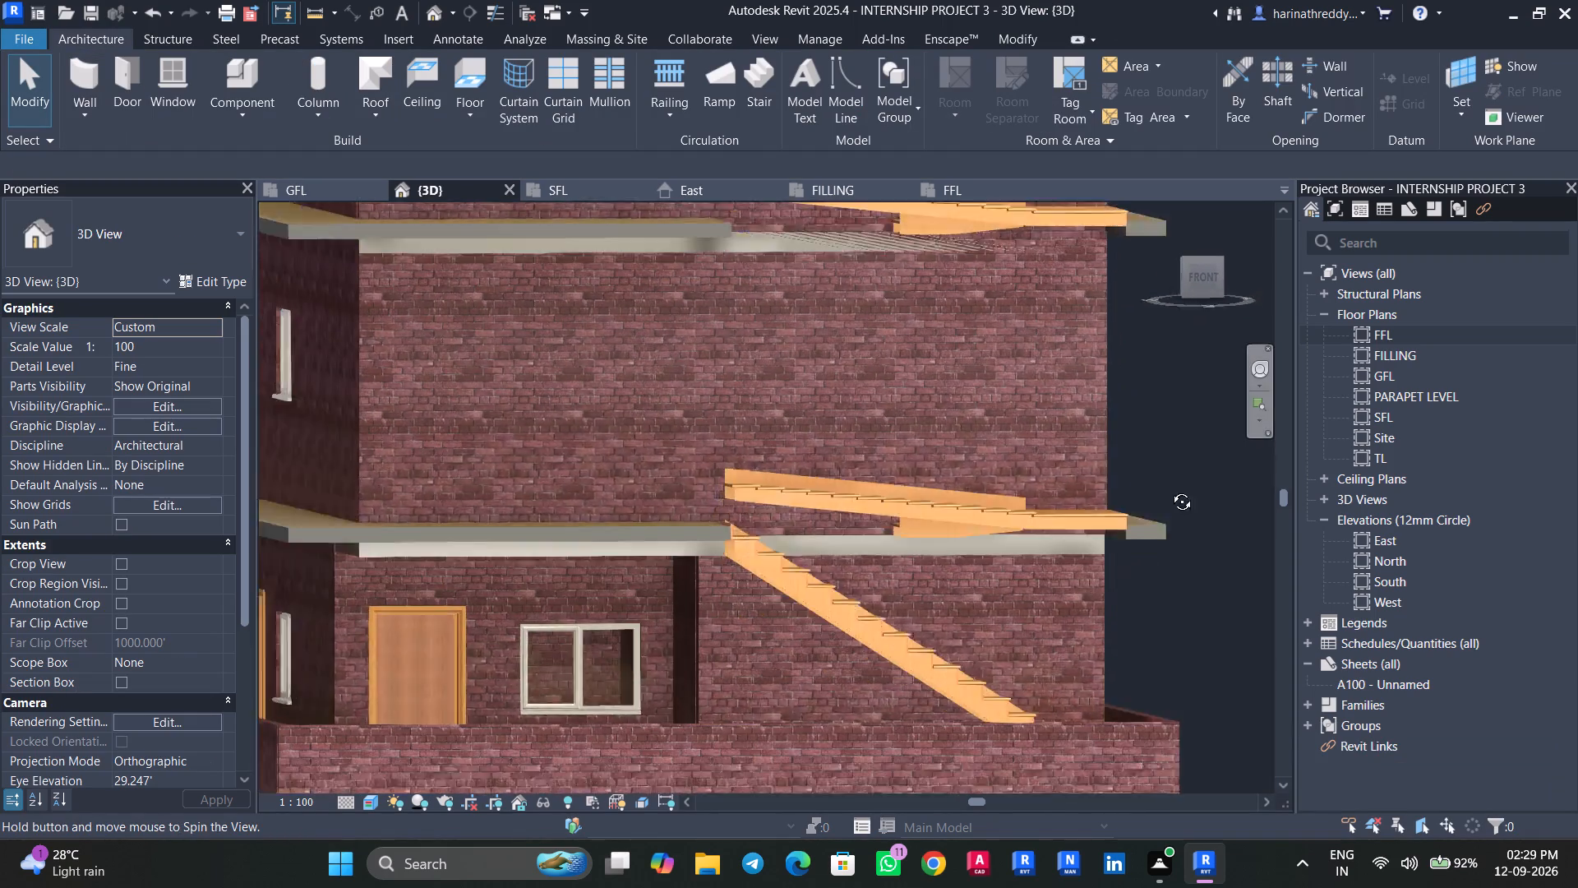
{"action": "middle_click_drag", "start_coordinate": [1170, 489], "coordinate": [1156, 539], "text": "shift"}
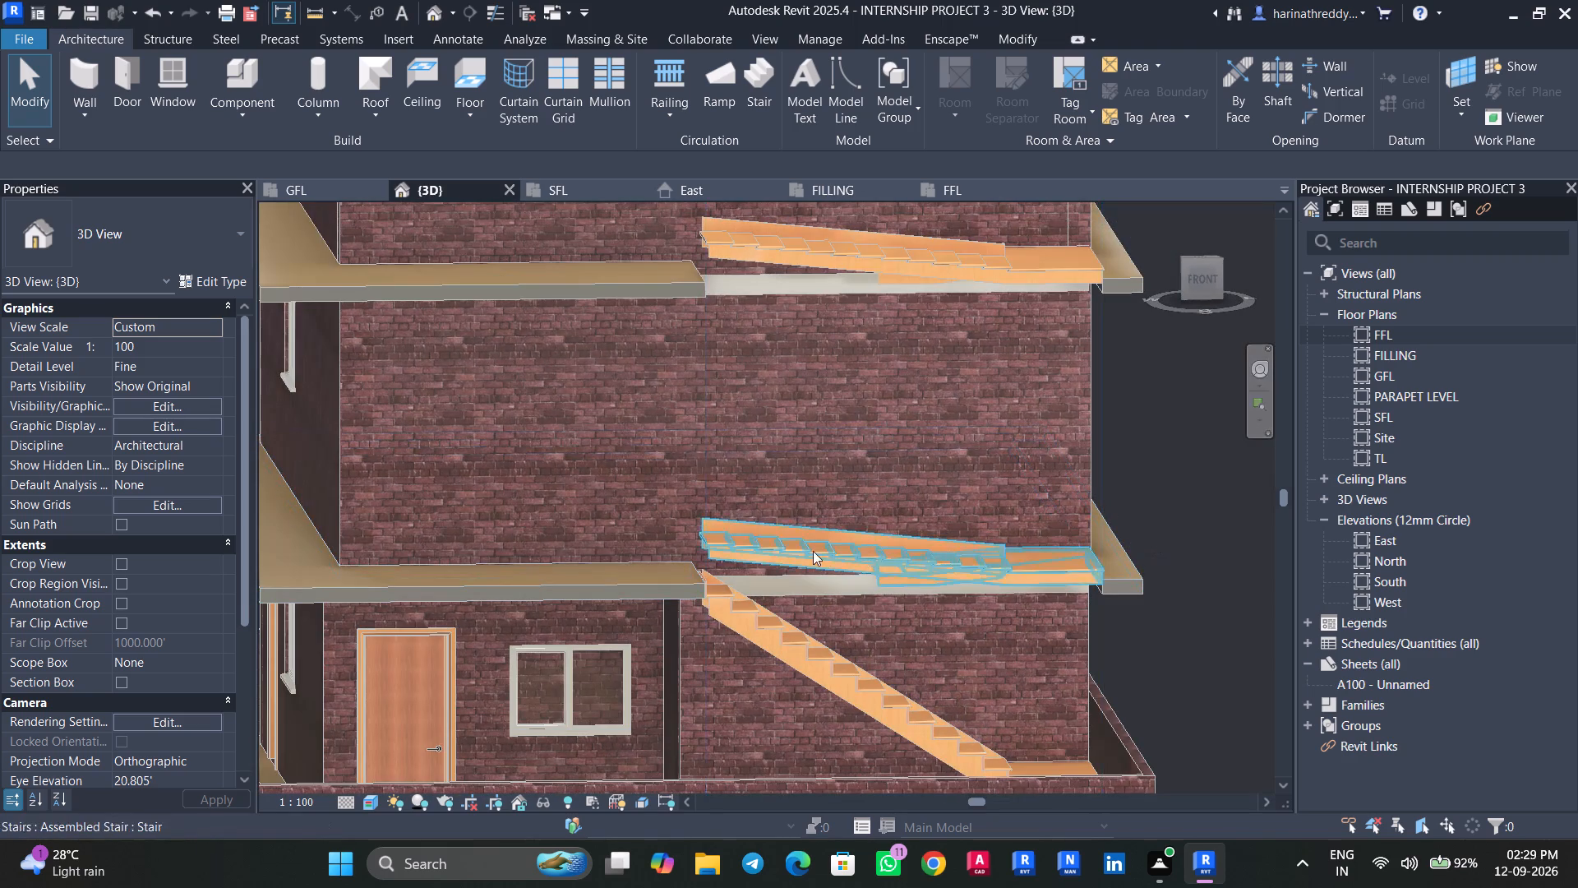
{"action": "left_click", "coordinate": [813, 551]}
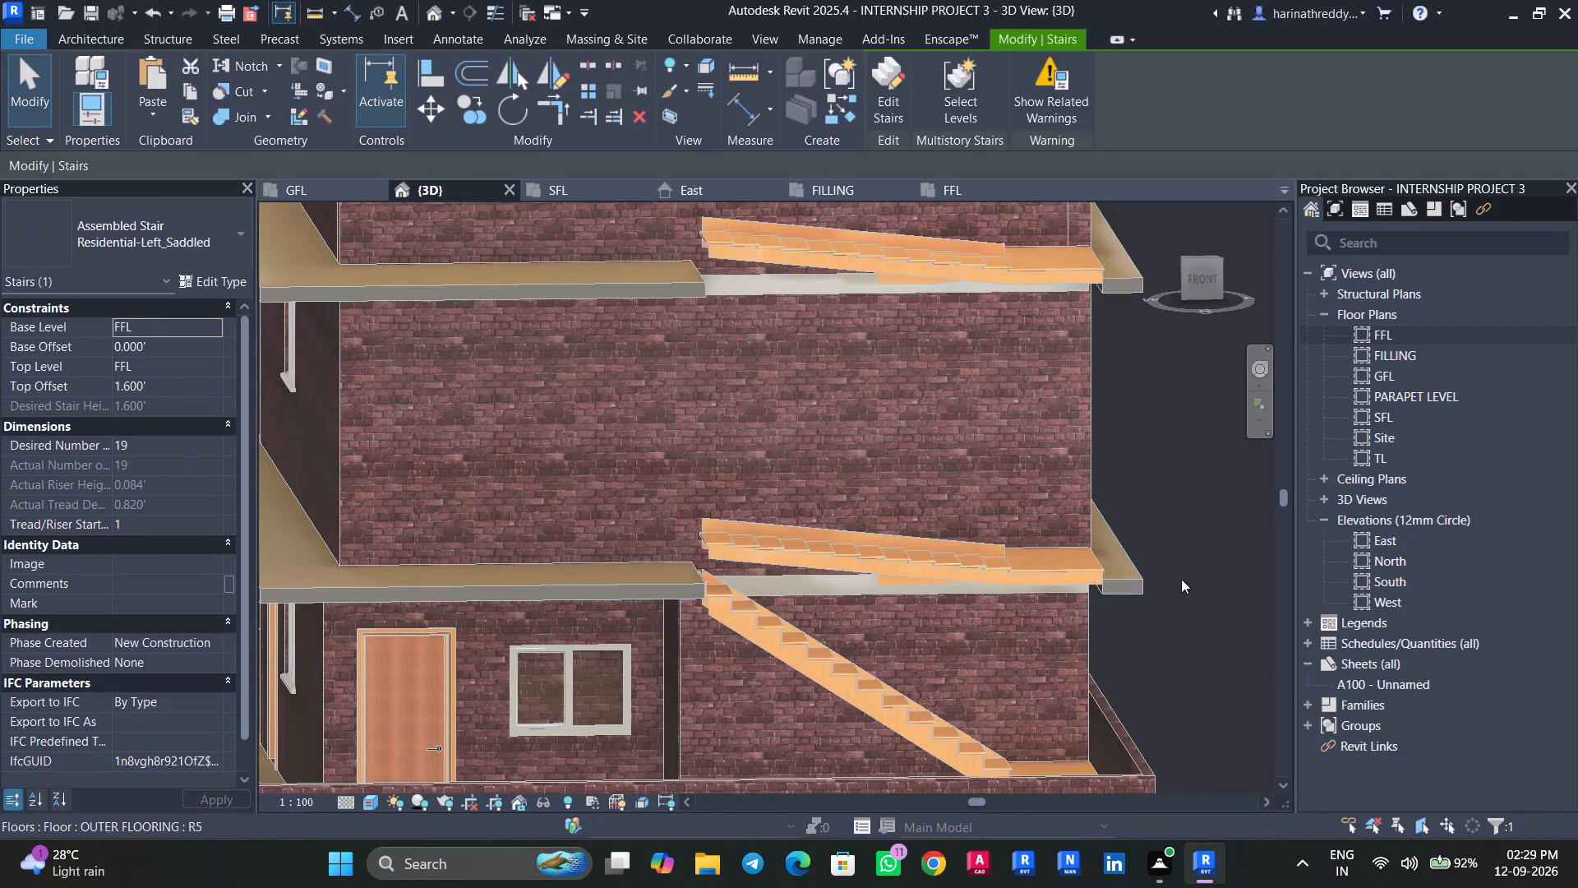
{"action": "middle_click_drag", "start_coordinate": [1197, 644], "coordinate": [1427, 658], "text": "shift"}
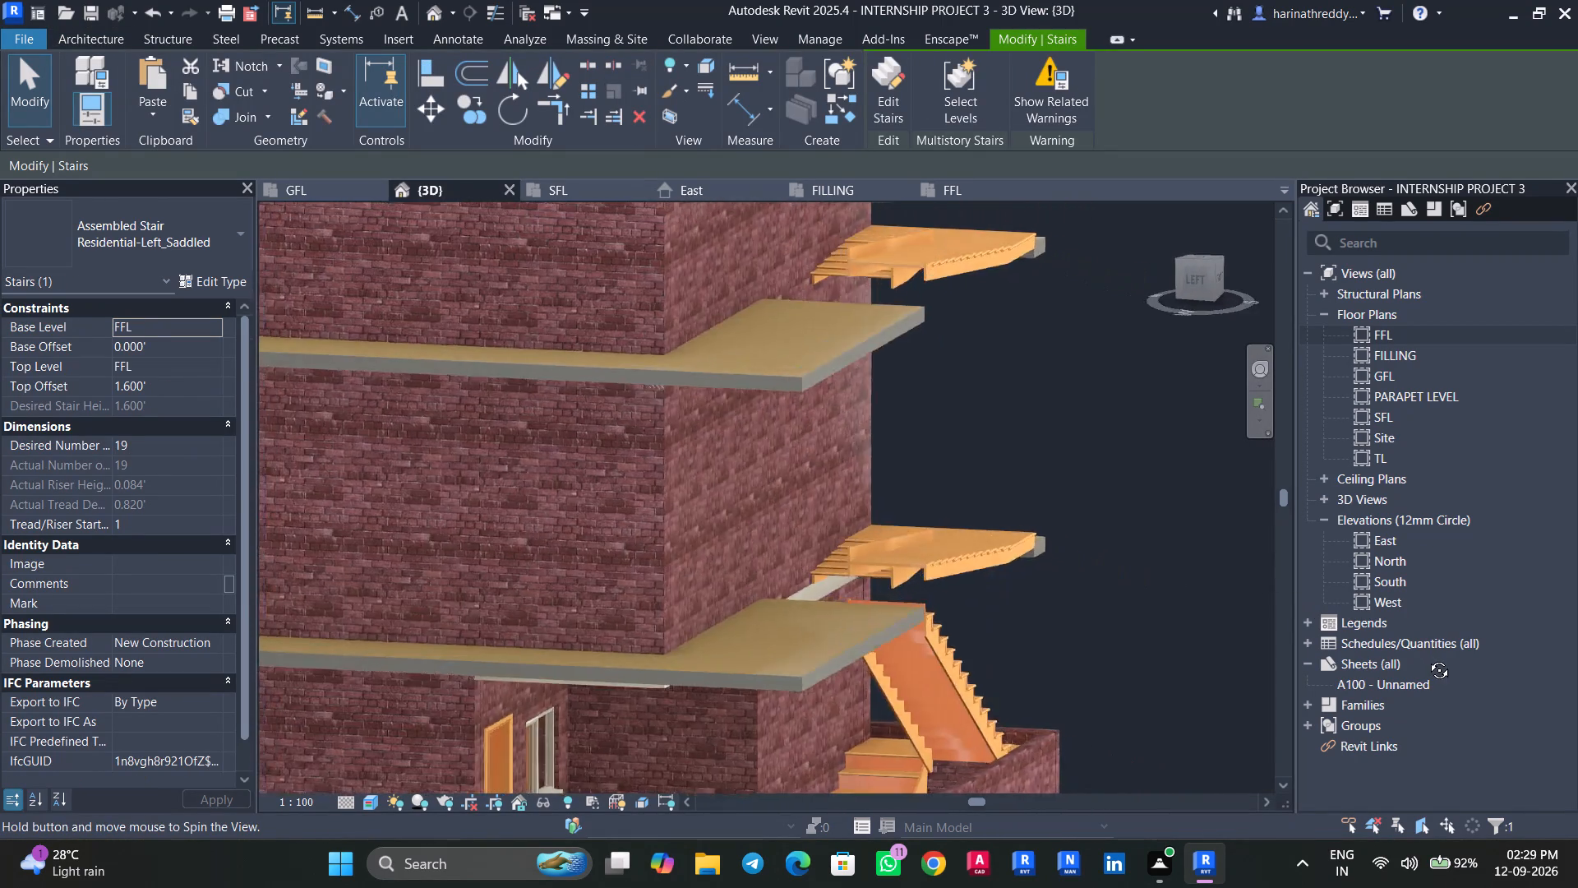
{"action": "middle_click_drag", "start_coordinate": [1427, 658], "coordinate": [1225, 673], "text": "shift"}
{"action": "left_click", "coordinate": [1015, 579]}
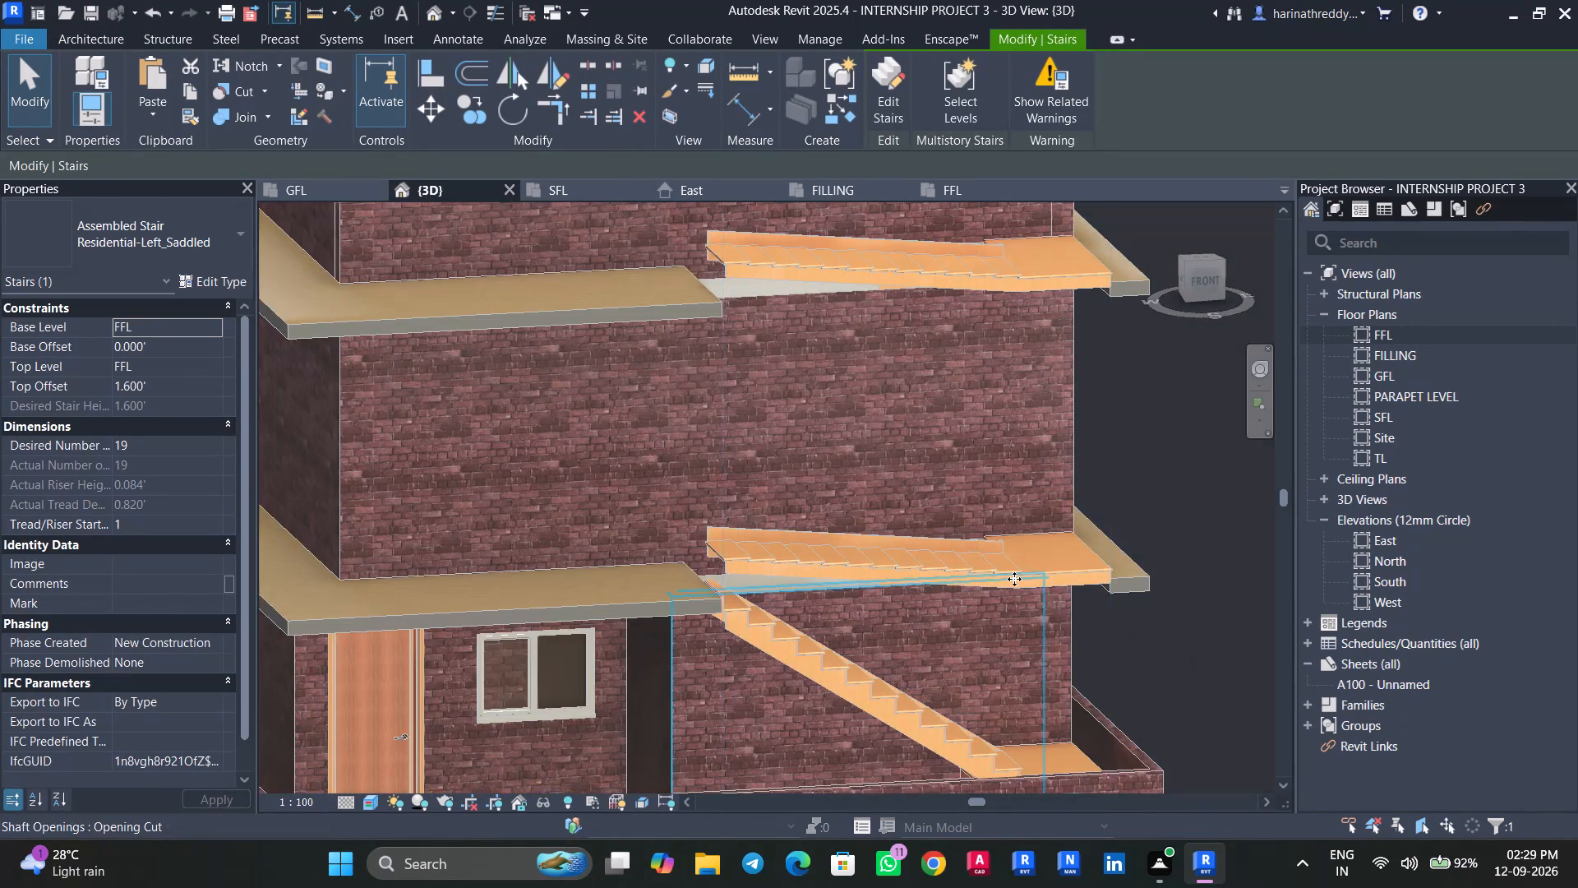
{"action": "key", "text": "Escape"}
{"action": "key", "text": "Escape"}
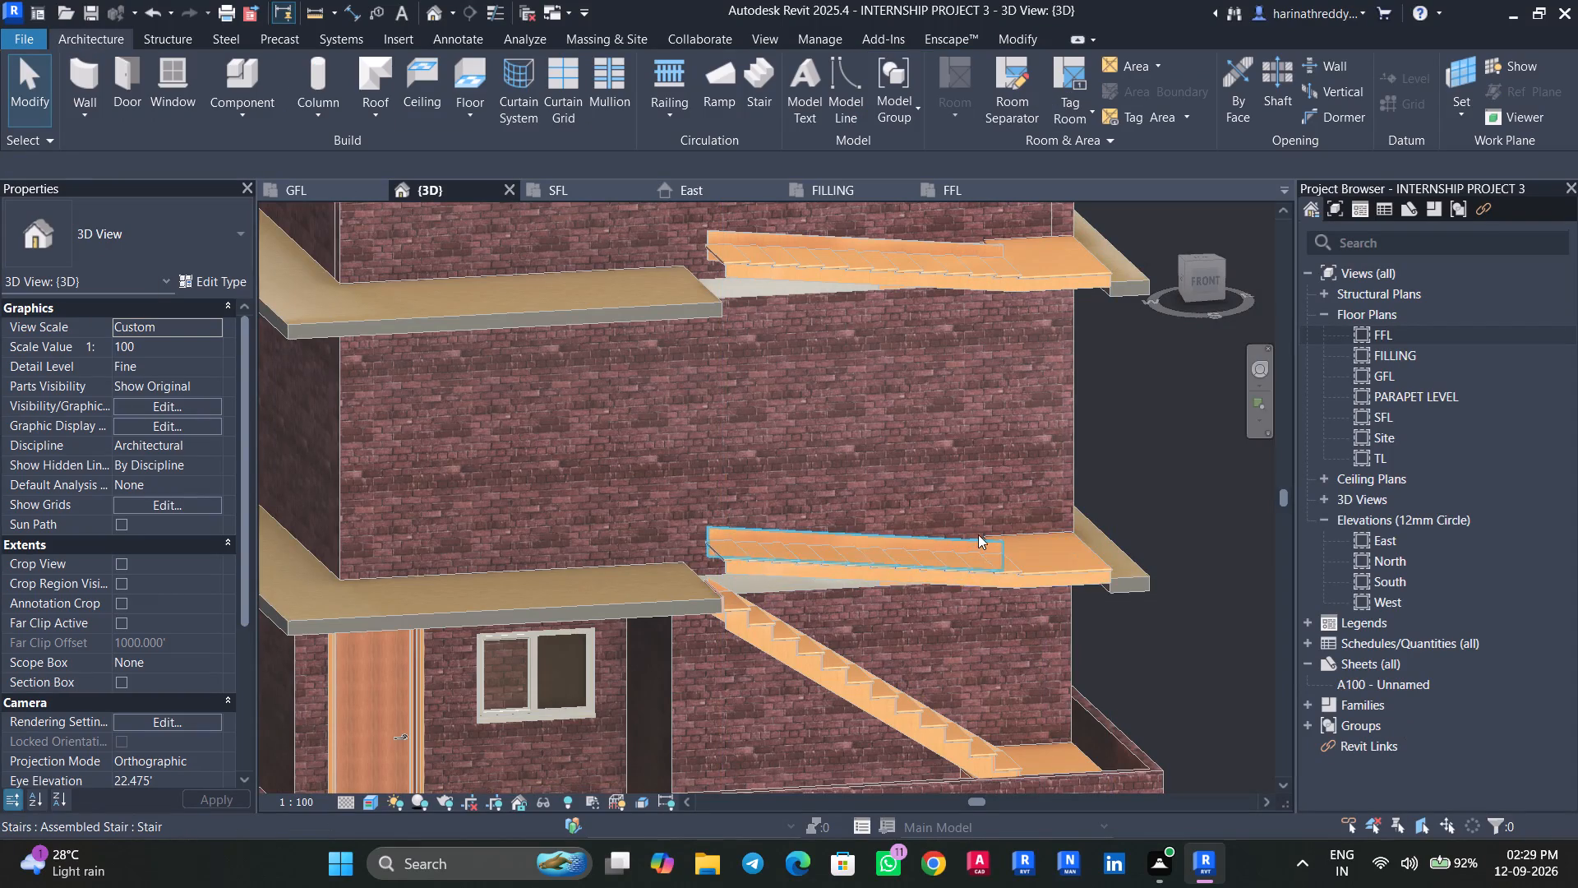
Delete the two pasted staircases at FFL and SFL.
{"action": "scroll", "coordinate": [978, 534], "scroll_direction": "down", "scroll_amount": 5}
{"action": "scroll", "coordinate": [980, 532], "scroll_direction": "up", "scroll_amount": 1}
{"action": "scroll", "coordinate": [980, 532], "scroll_direction": "down", "scroll_amount": 2}
{"action": "left_click", "coordinate": [968, 553]}
{"action": "key", "text": "Delete"}
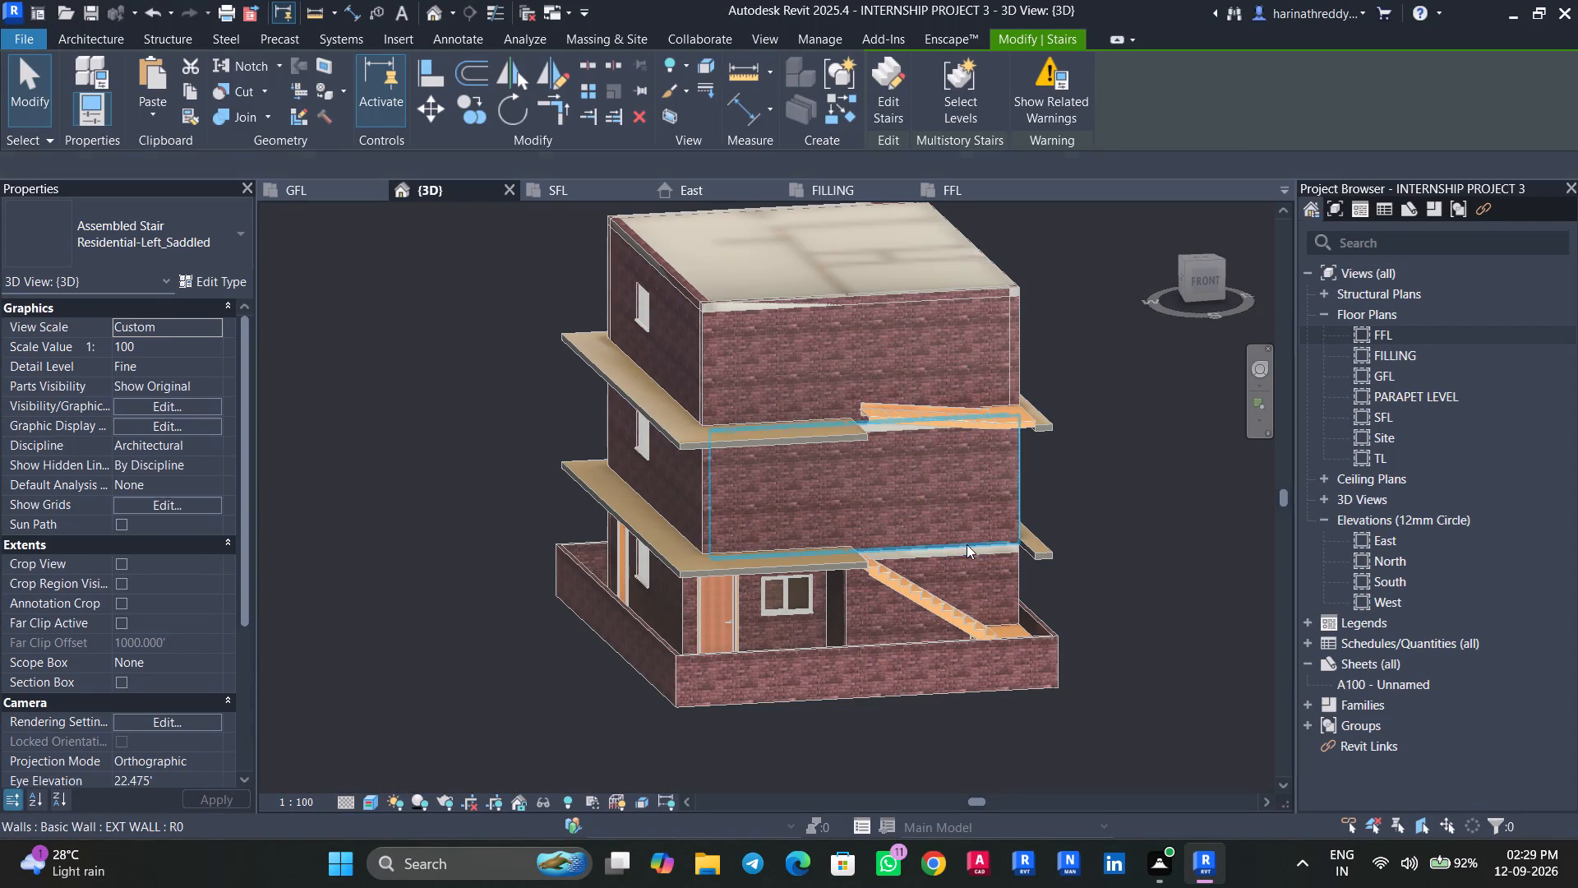
{"action": "left_click", "coordinate": [952, 419]}
{"action": "key", "text": "Delete"}
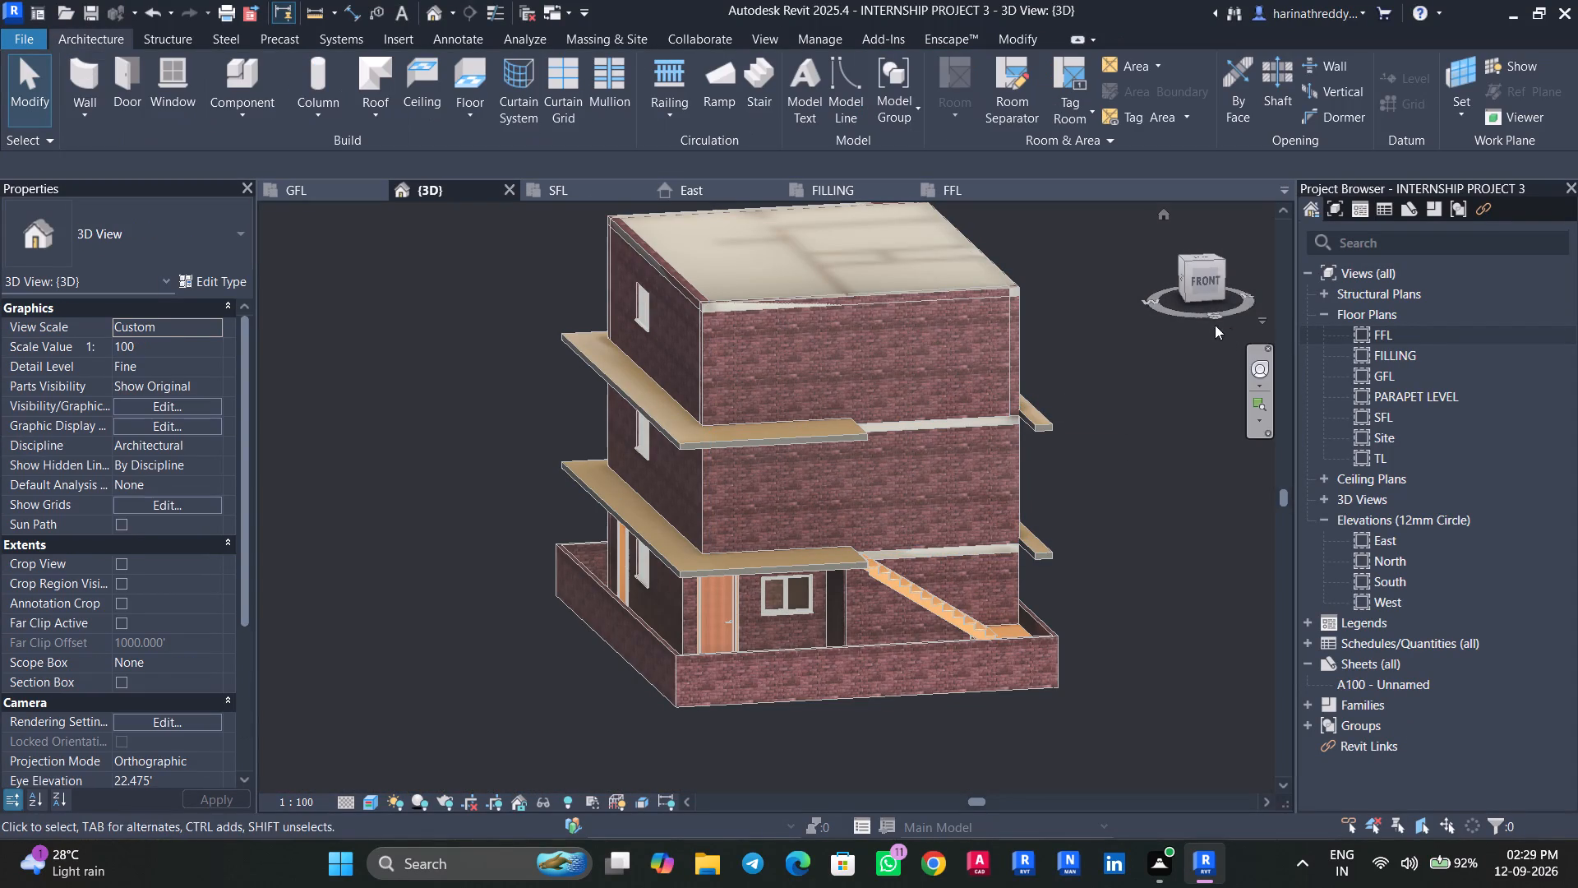
Open the ground-floor staircase for editing, copy its run and paste it aligned to level FFL.
{"action": "left_click", "coordinate": [1212, 280]}
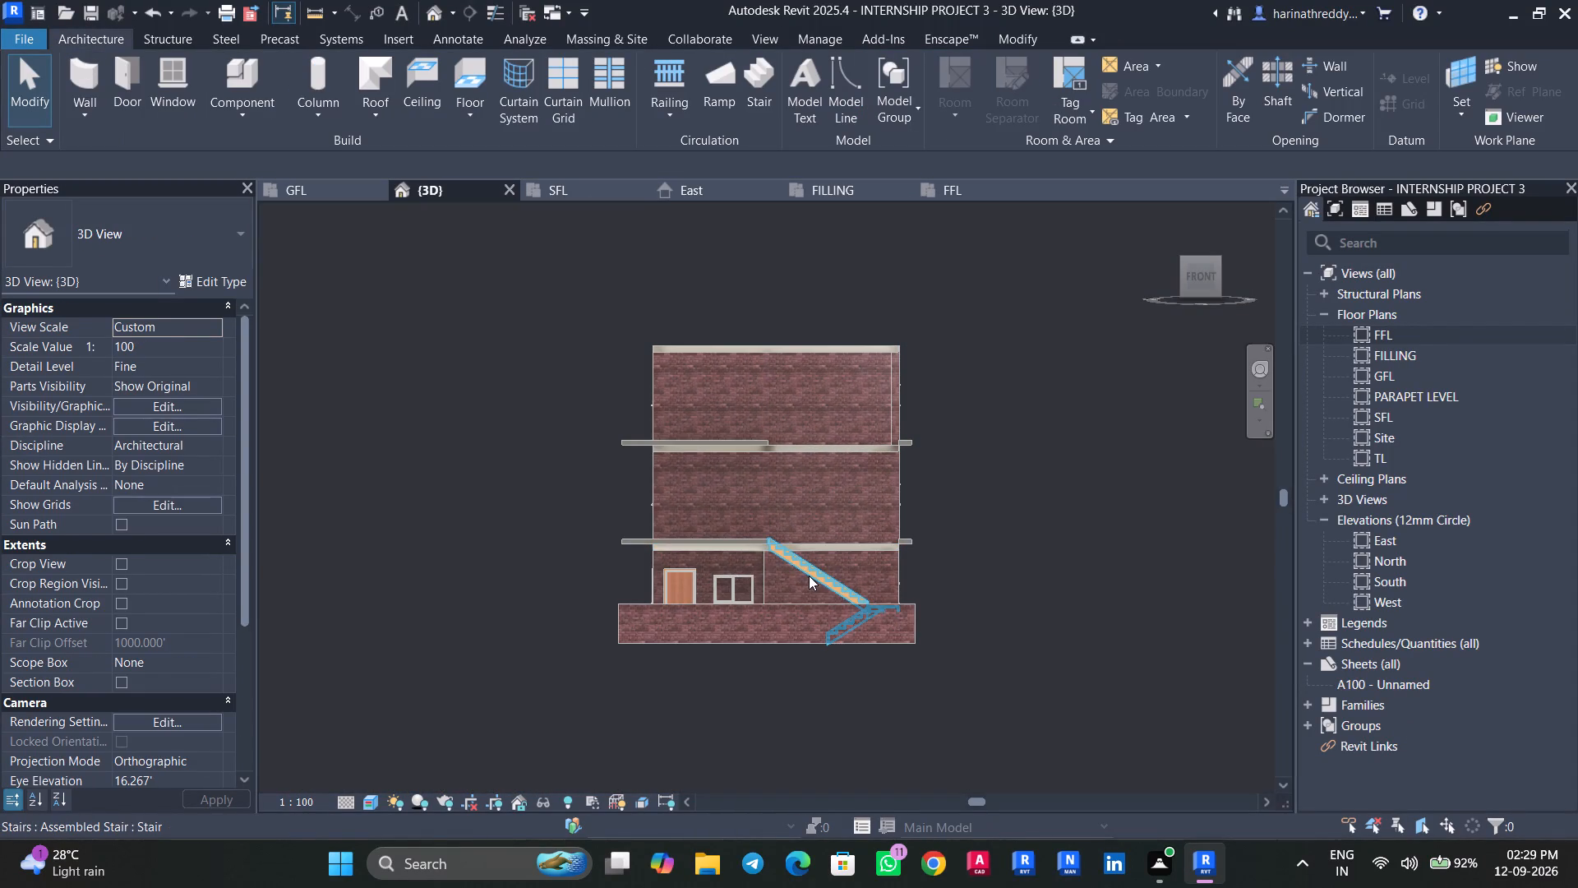
{"action": "left_click", "coordinate": [809, 576]}
{"action": "double_click", "coordinate": [809, 576]}
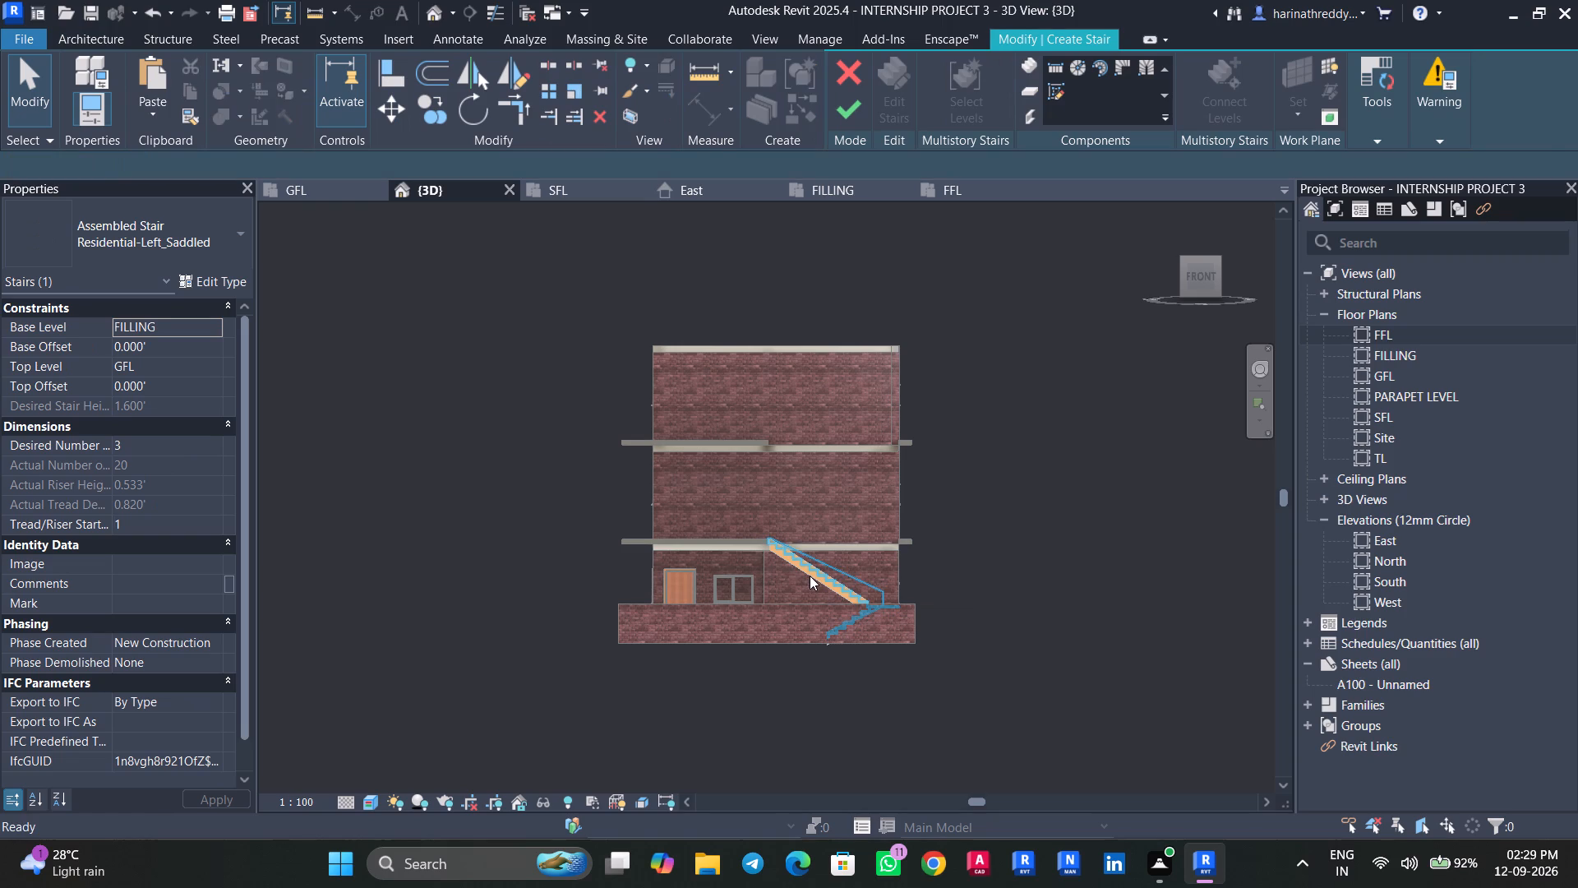
{"action": "left_click", "coordinate": [810, 576]}
{"action": "left_click", "coordinate": [188, 95]}
{"action": "left_click", "coordinate": [150, 115]}
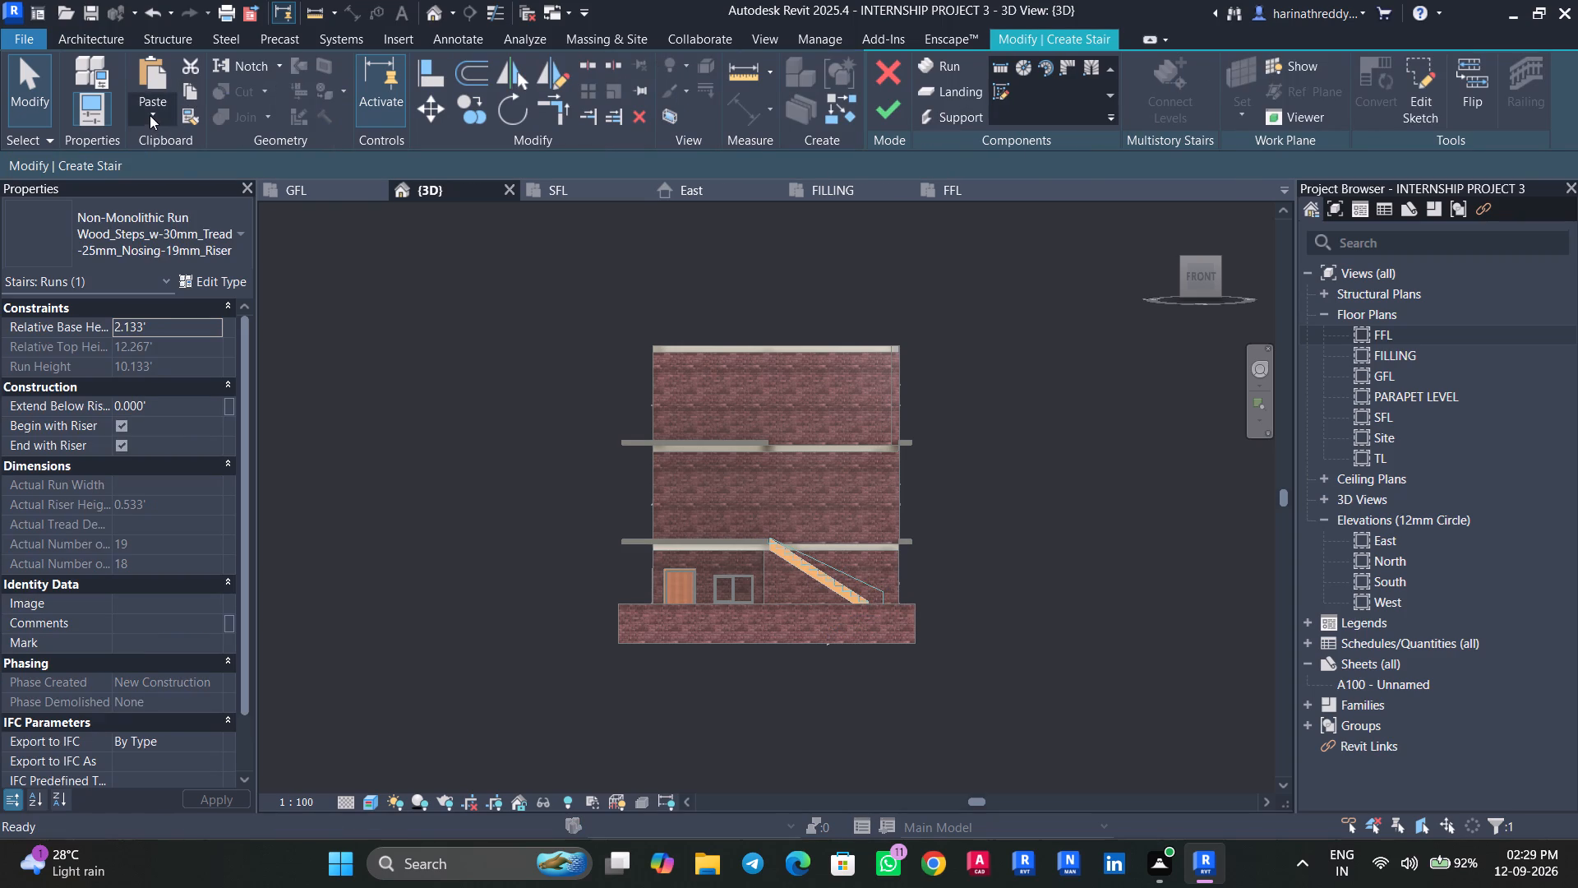
{"action": "left_click", "coordinate": [181, 181]}
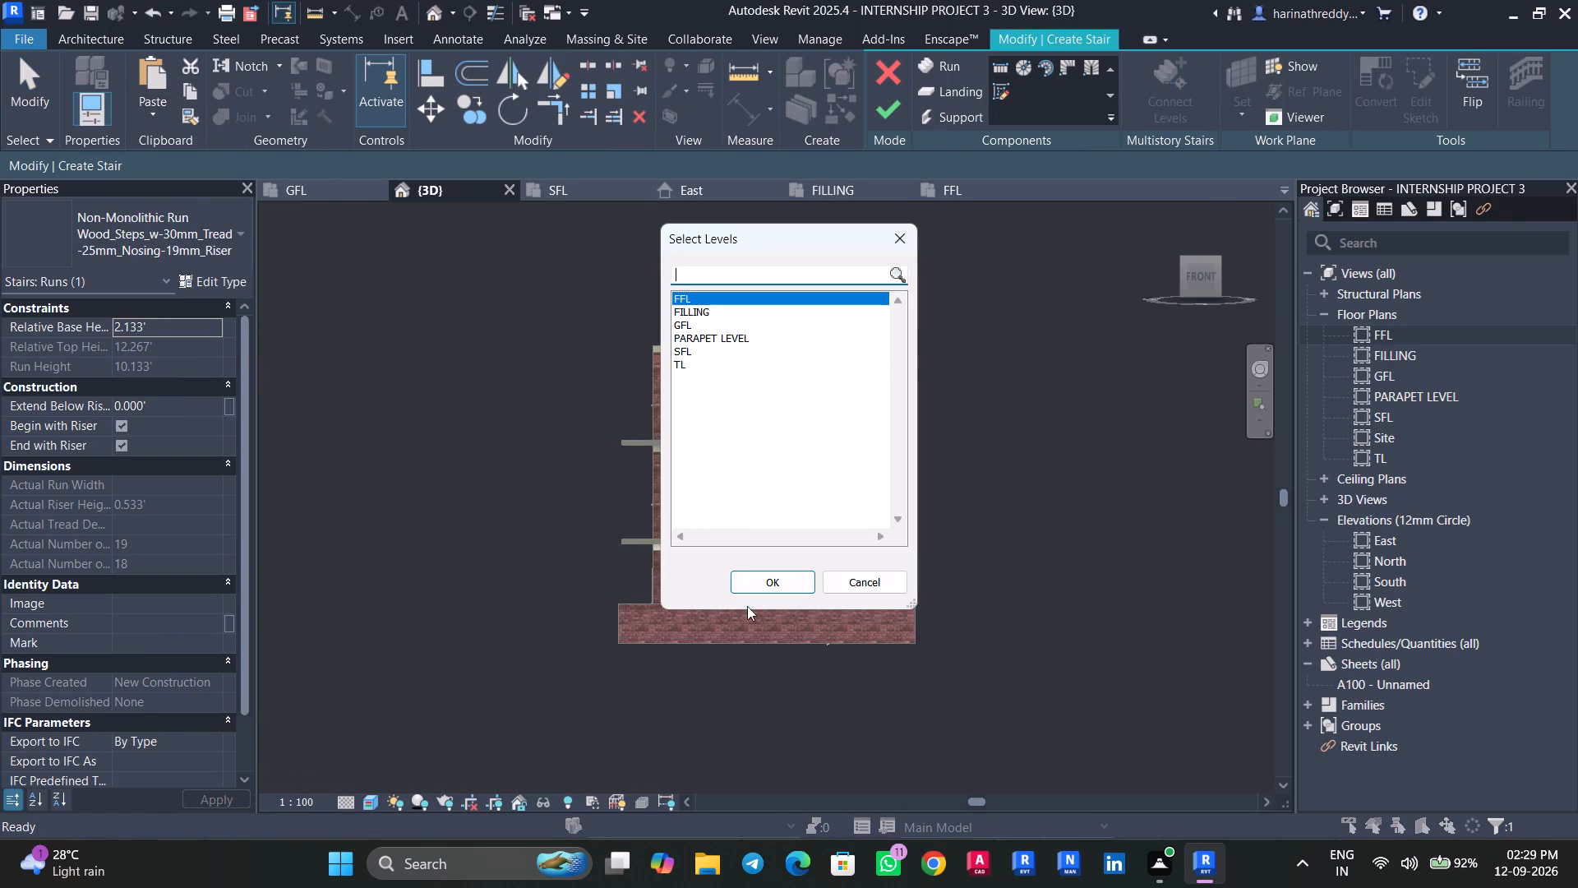
{"action": "left_click", "coordinate": [770, 589]}
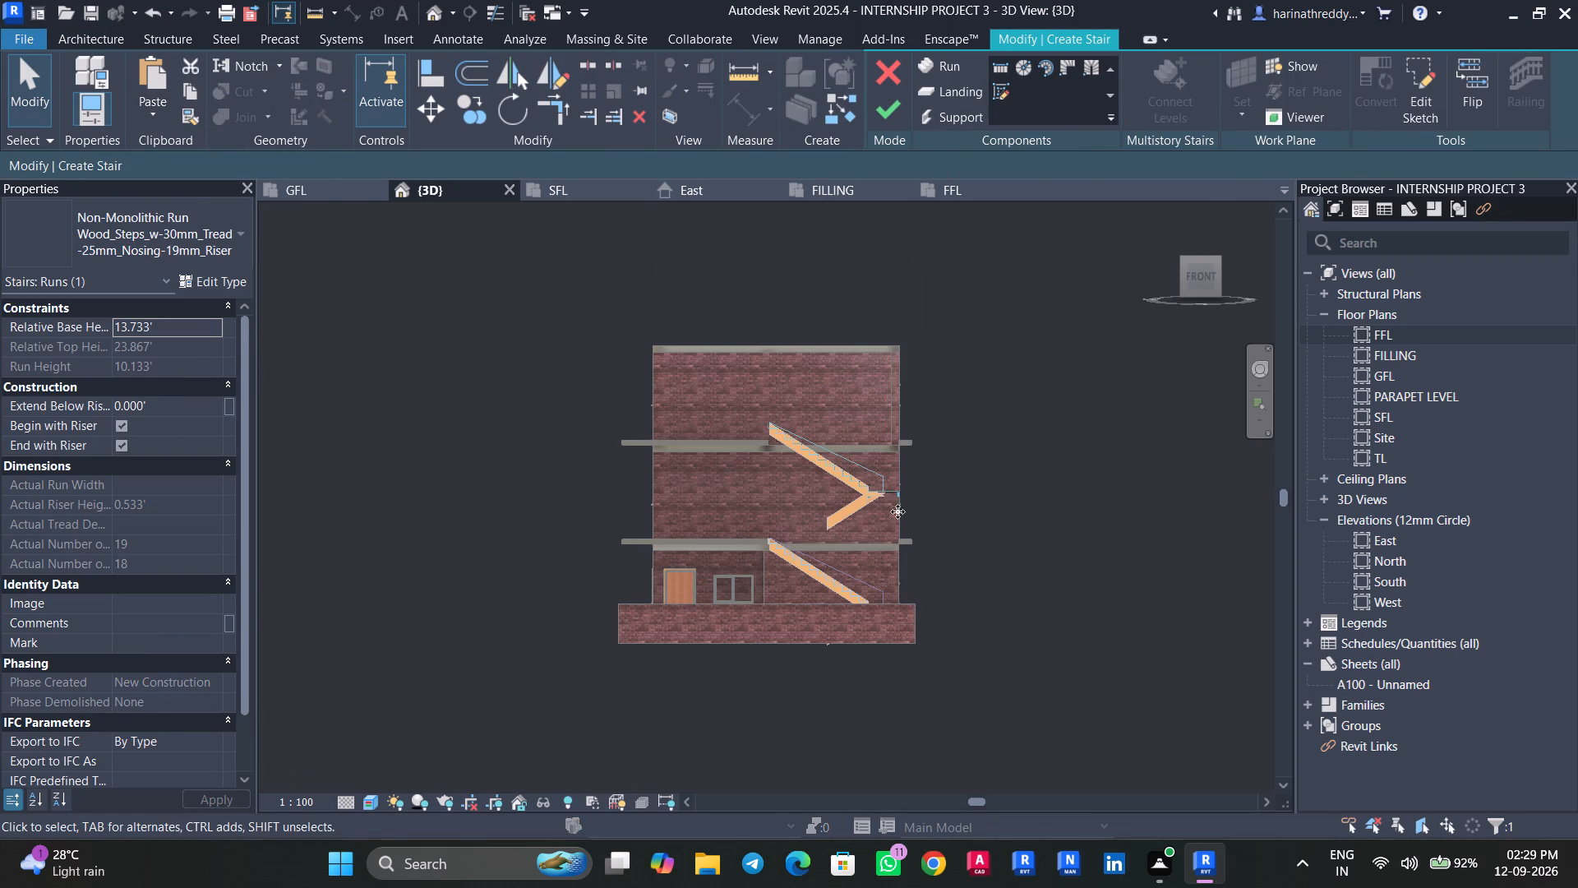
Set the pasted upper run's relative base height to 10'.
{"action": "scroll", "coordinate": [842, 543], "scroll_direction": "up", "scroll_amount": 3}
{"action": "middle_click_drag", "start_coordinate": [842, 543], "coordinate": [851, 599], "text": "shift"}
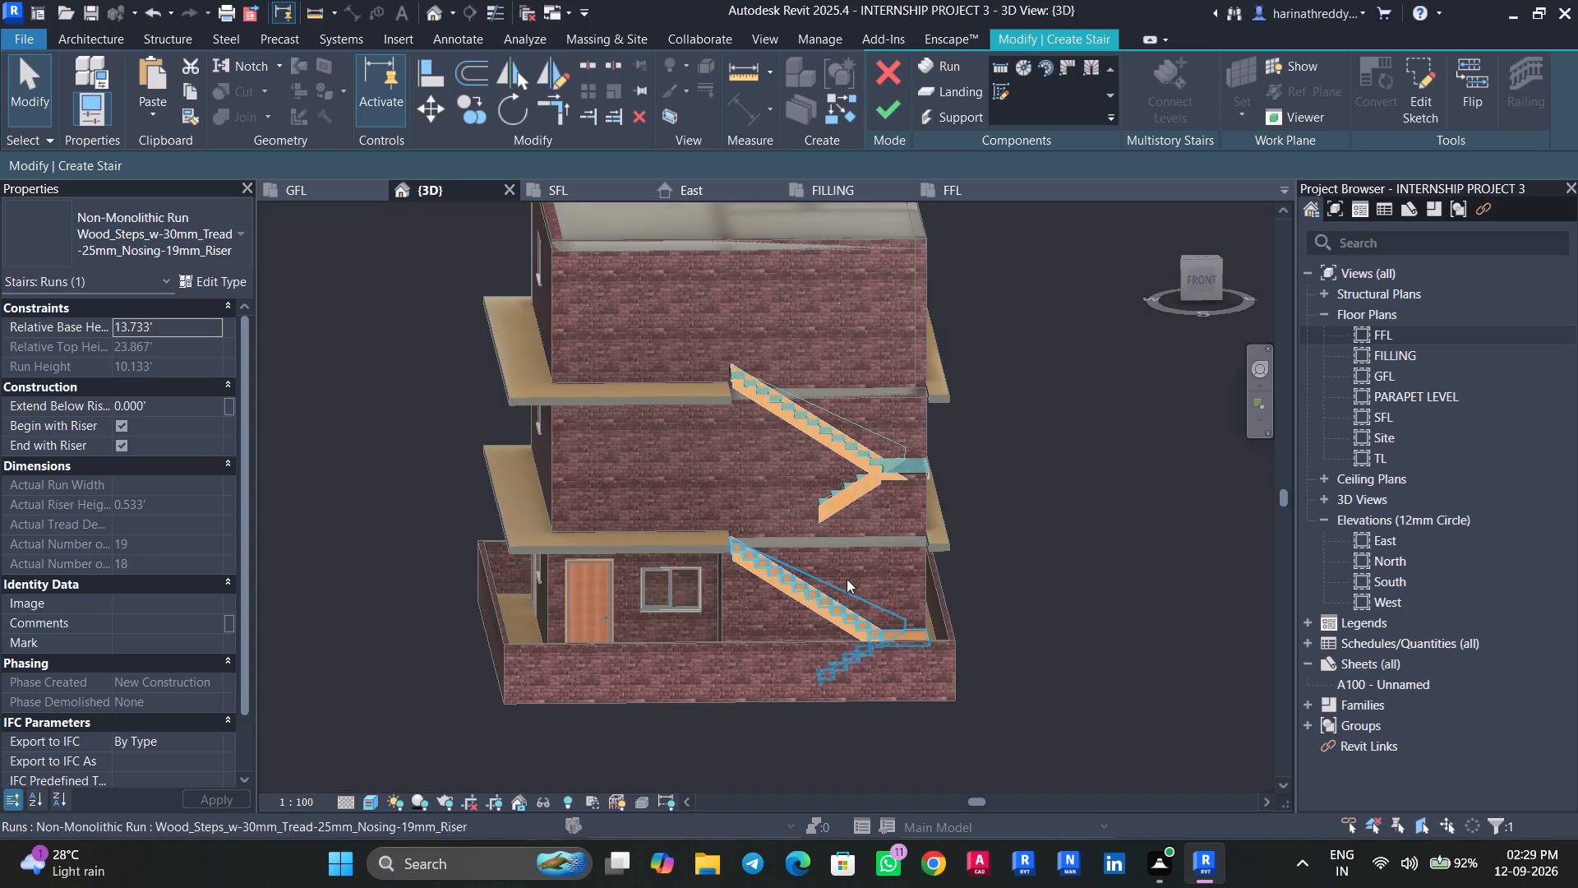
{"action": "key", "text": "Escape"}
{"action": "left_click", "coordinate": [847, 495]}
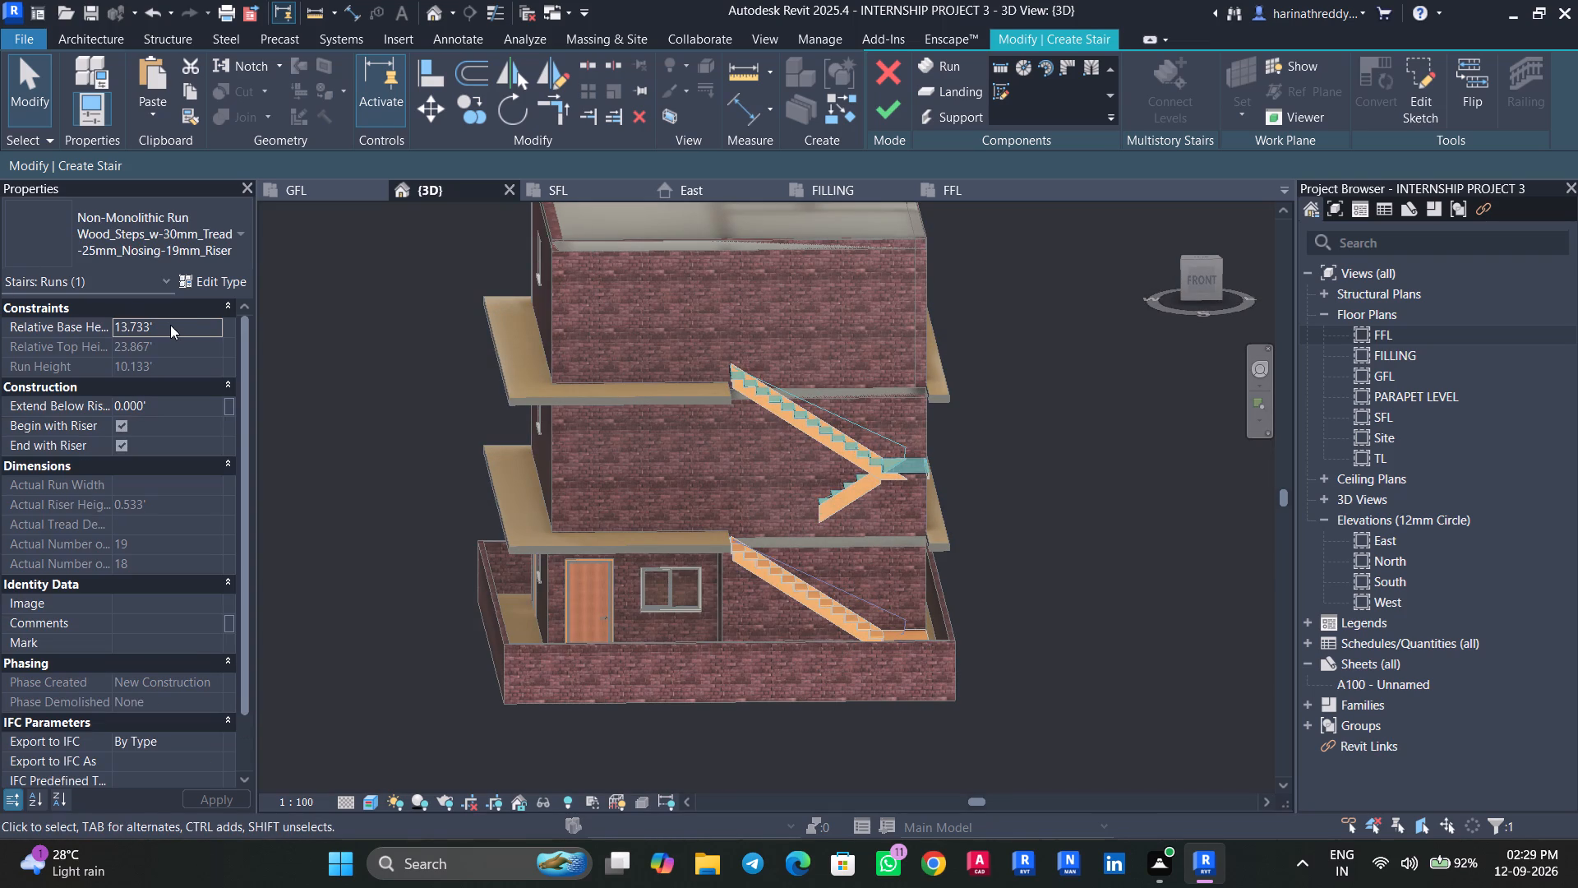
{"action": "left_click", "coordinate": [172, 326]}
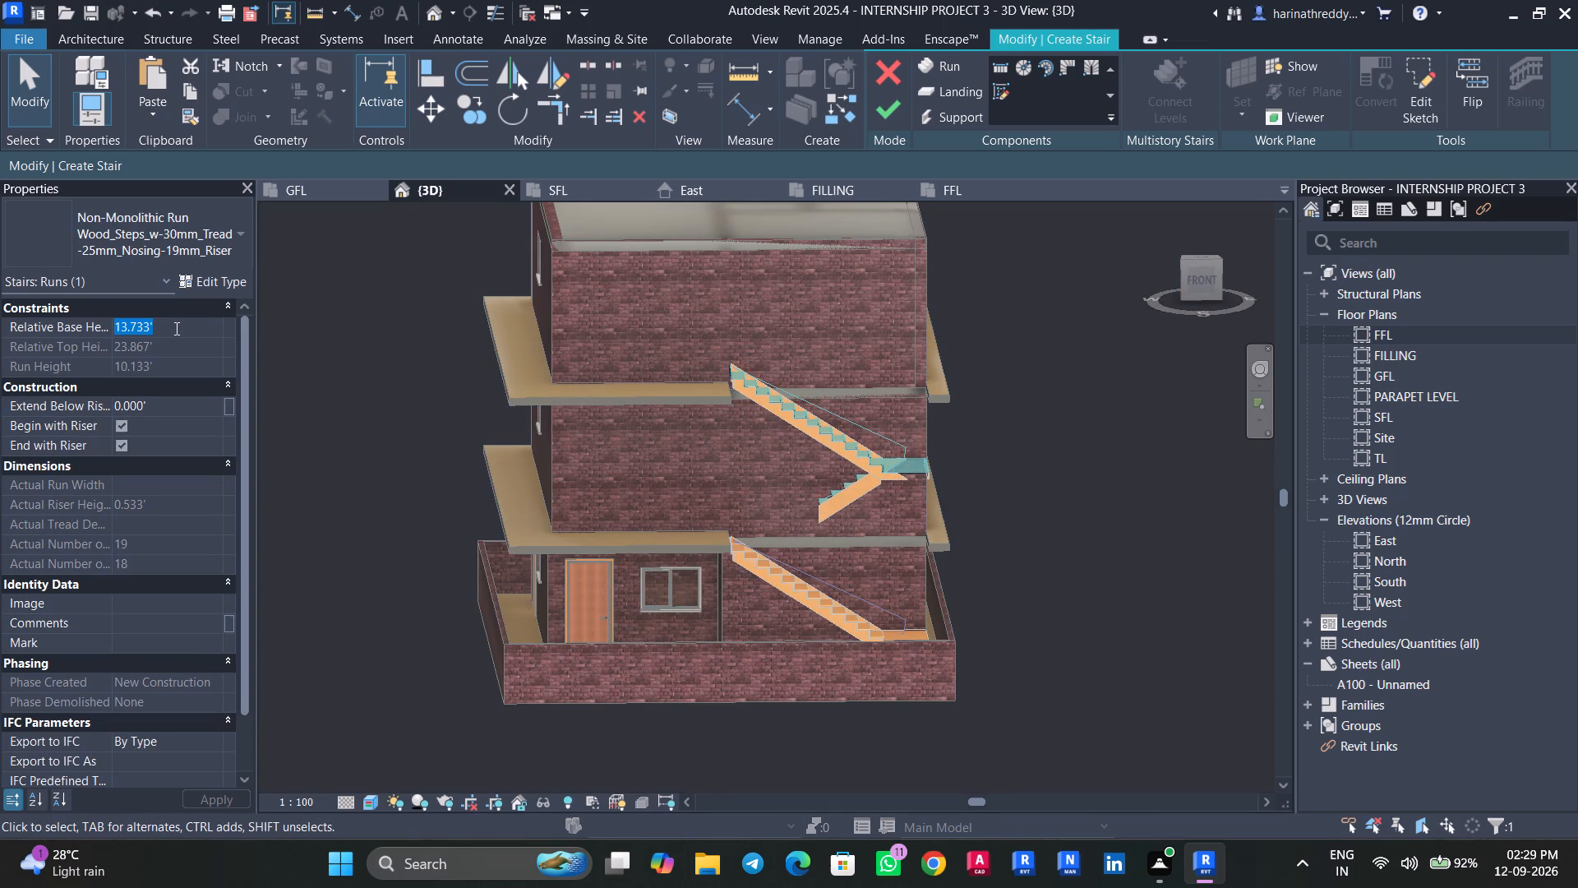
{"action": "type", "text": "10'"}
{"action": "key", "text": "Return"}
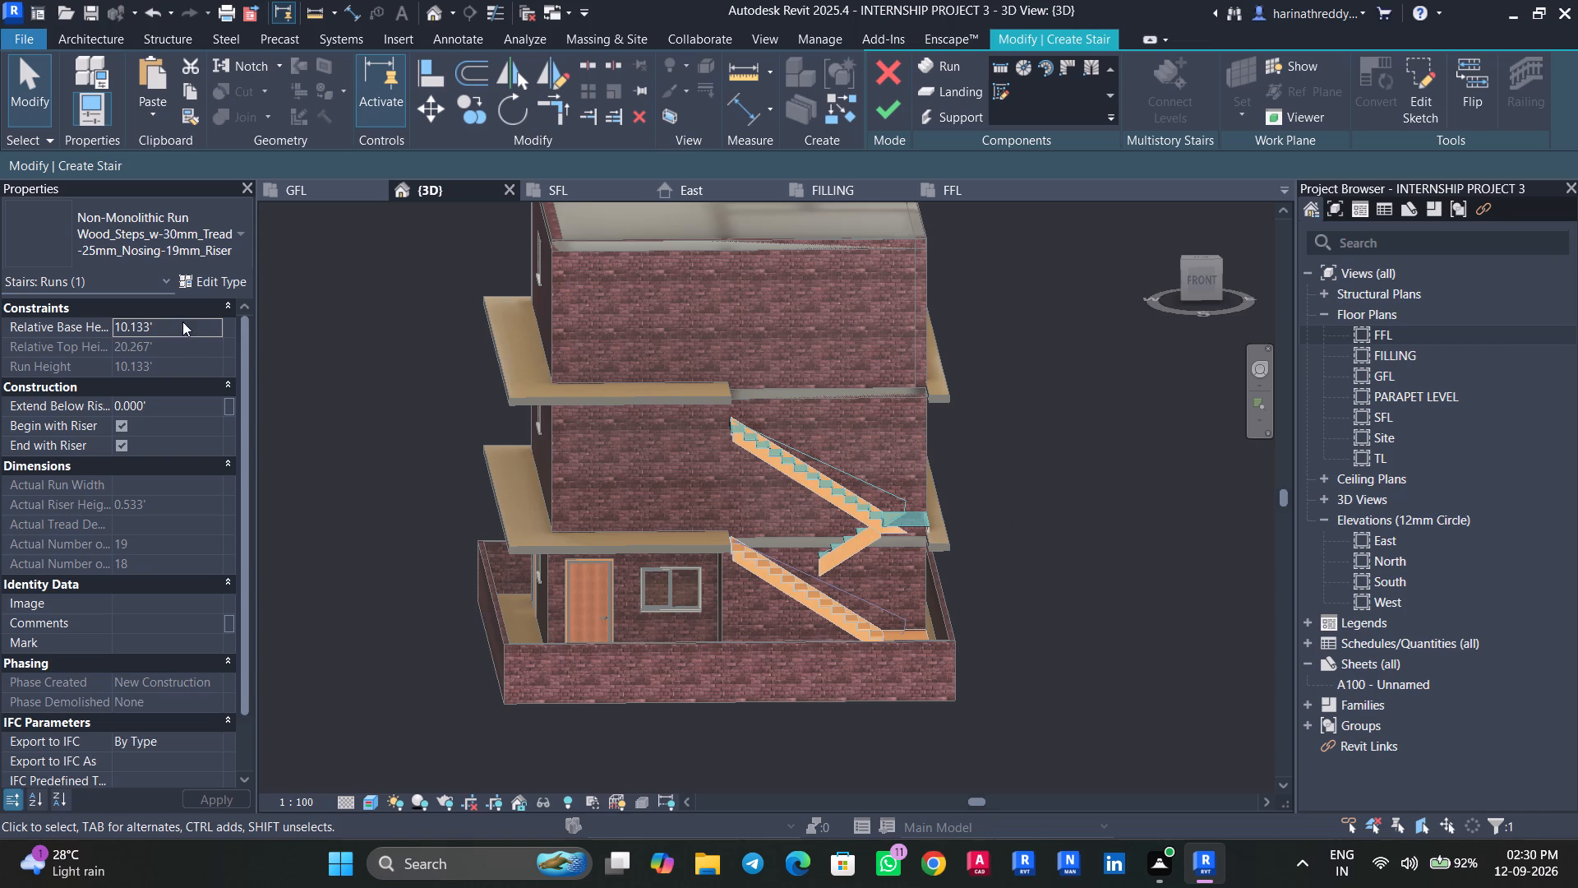
Set the pasted run's relative base height to 11.6' while viewing the East elevation, matching level FFL.
{"action": "left_click", "coordinate": [182, 321]}
{"action": "double_click", "coordinate": [1400, 539]}
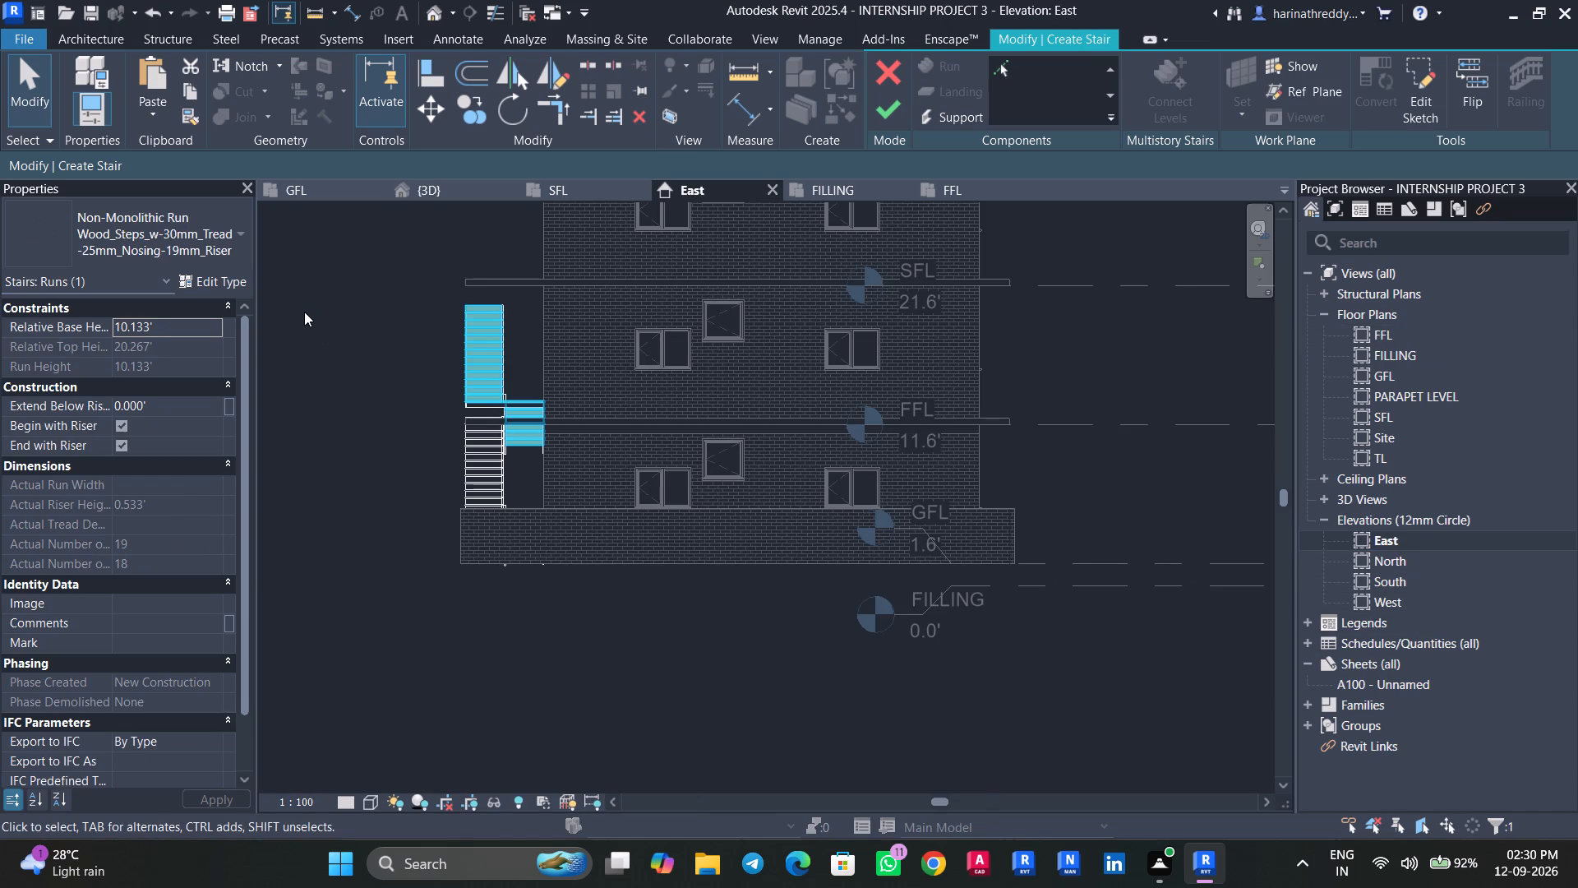
{"action": "left_click", "coordinate": [194, 329]}
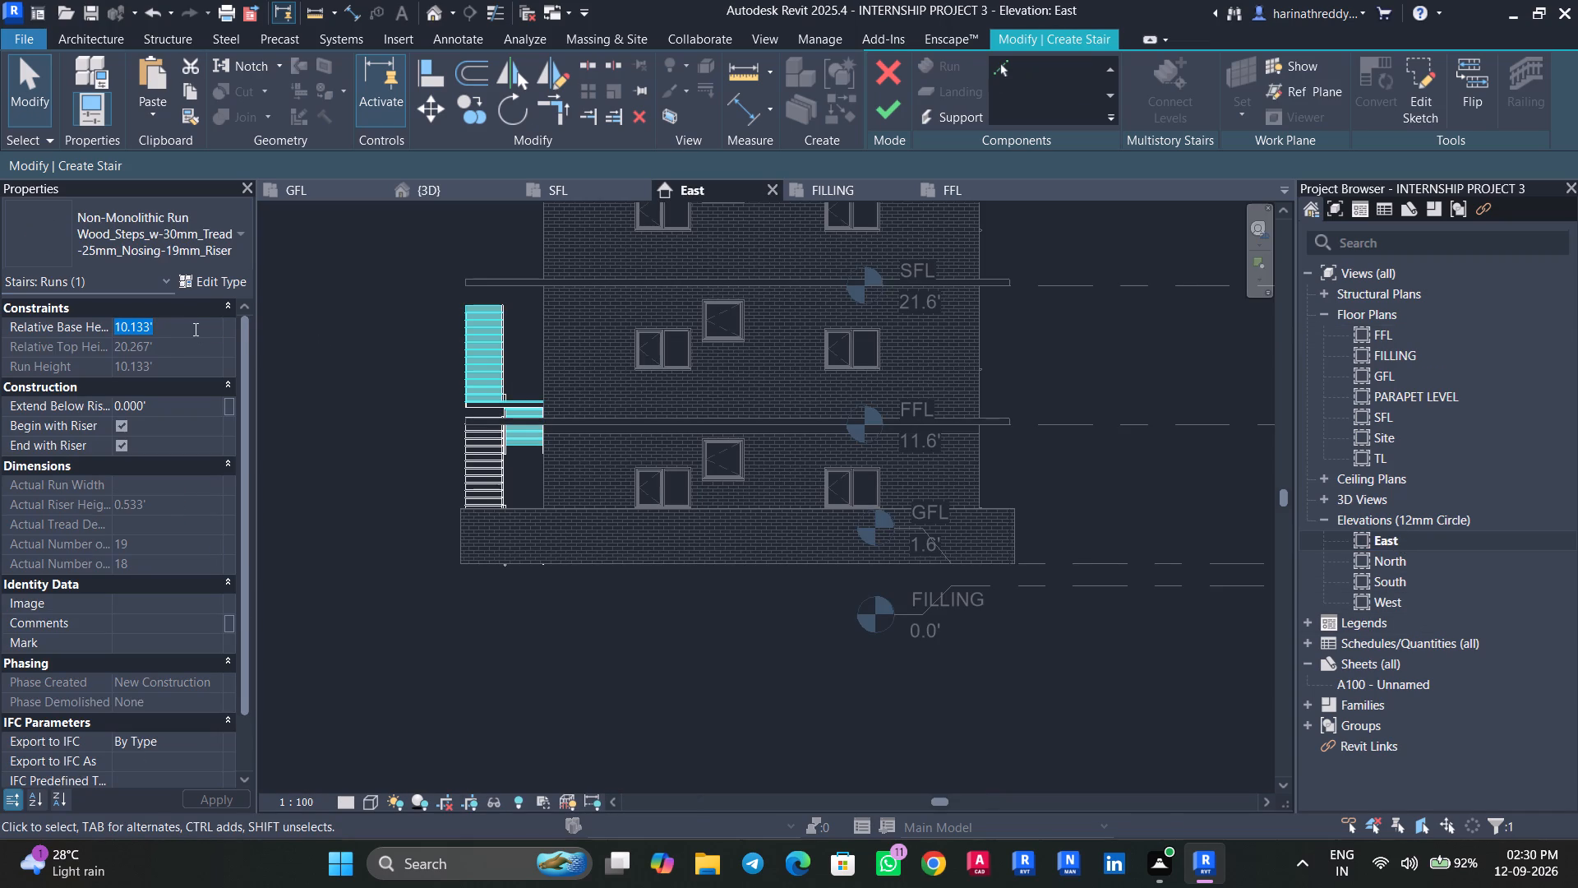
{"action": "type", "text": "11.6'"}
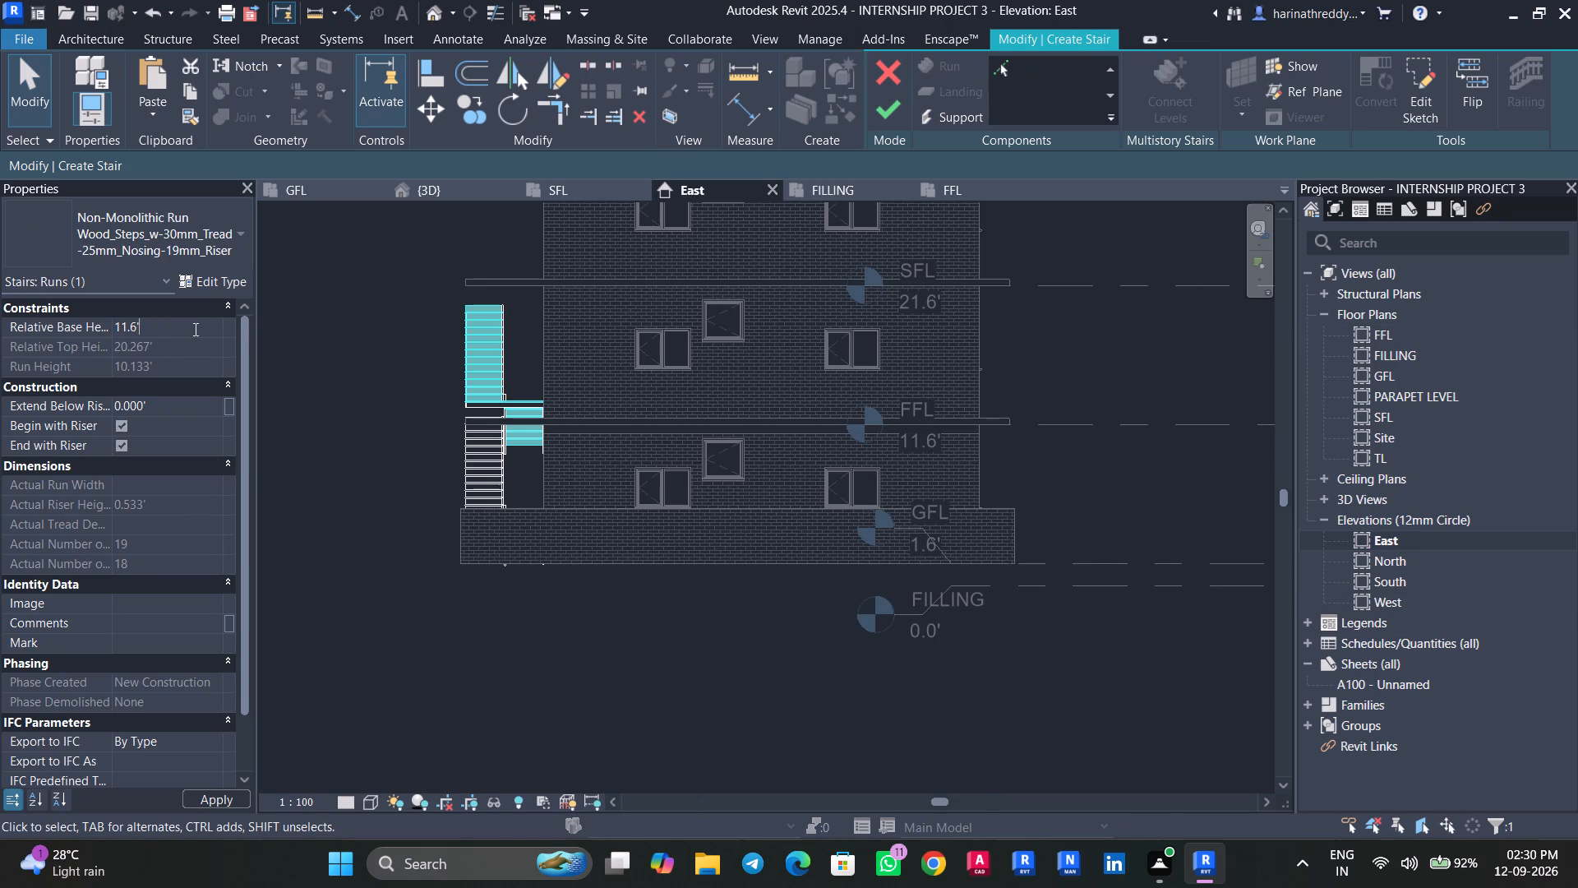
{"action": "key", "text": "Return"}
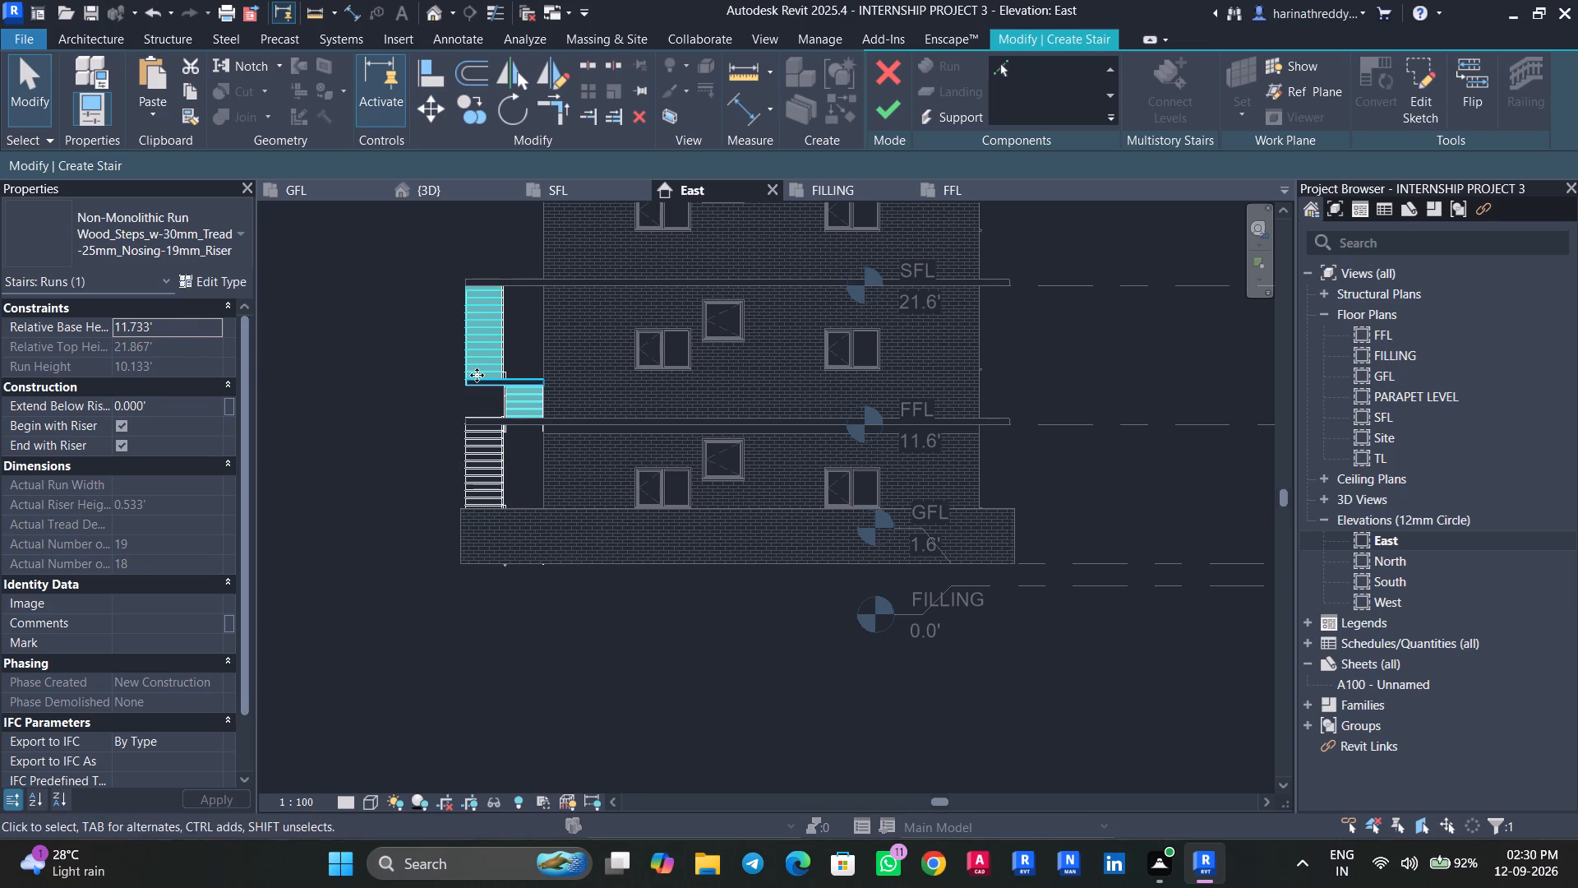
Paste the copied stair run again, aligned to level SFL.
{"action": "left_click", "coordinate": [163, 109]}
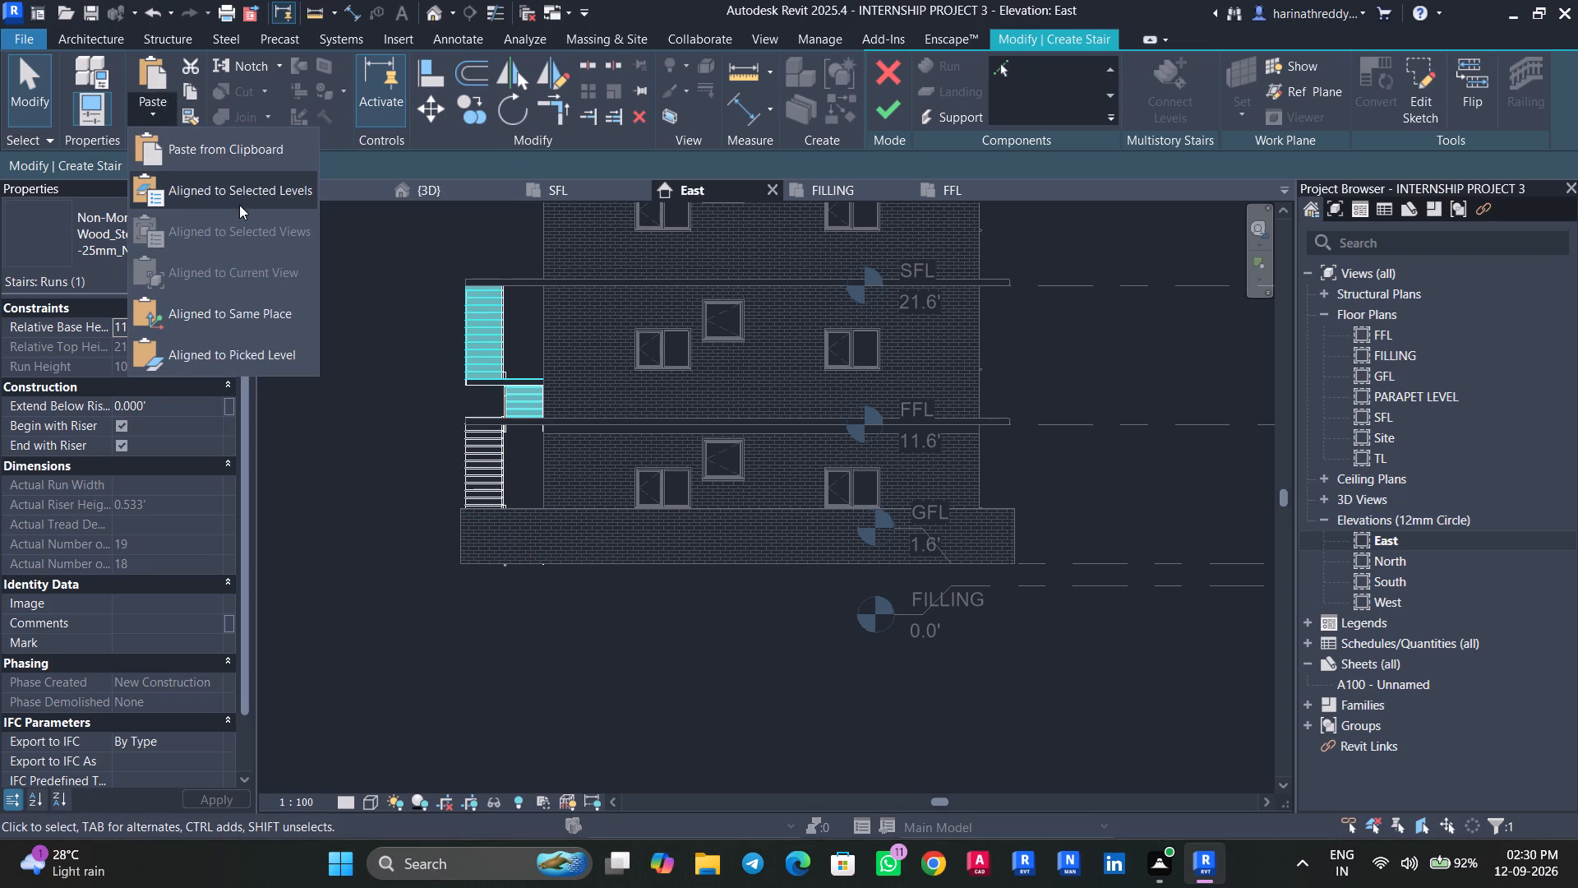
{"action": "left_click", "coordinate": [238, 198]}
{"action": "left_click", "coordinate": [703, 354]}
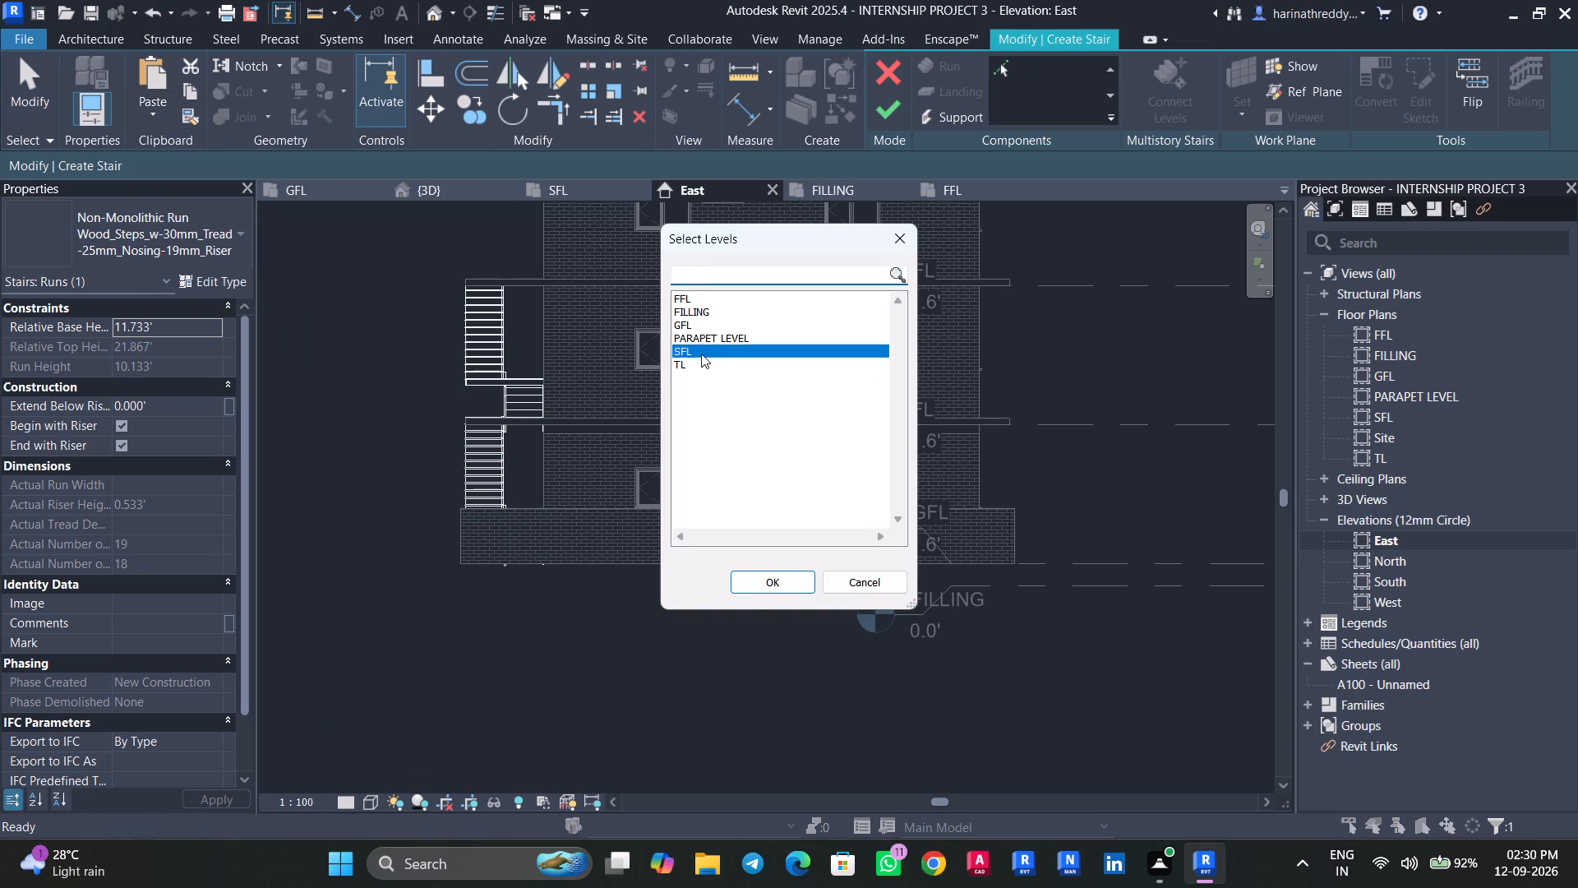
{"action": "left_click", "coordinate": [768, 576]}
Set the relative base height of the run pasted at SFL to 21.6'.
{"action": "middle_click_drag", "start_coordinate": [359, 386], "coordinate": [385, 511]}
{"action": "left_click", "coordinate": [172, 322]}
{"action": "type", "text": "21.6'"}
{"action": "key", "text": "Return"}
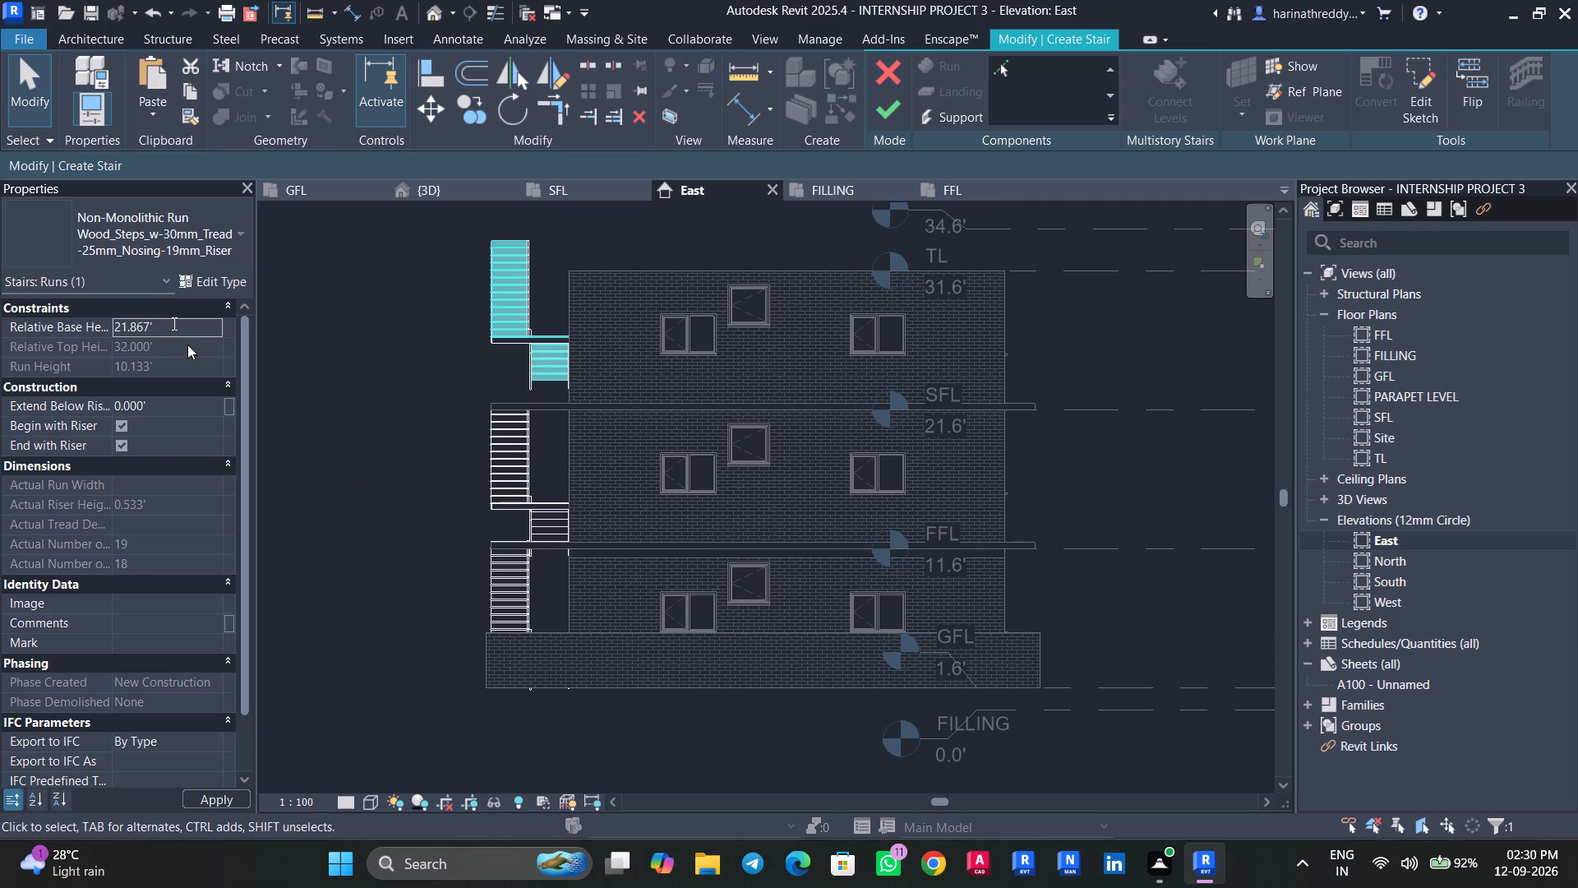
{"action": "key", "text": "Escape"}
{"action": "key", "text": "Escape"}
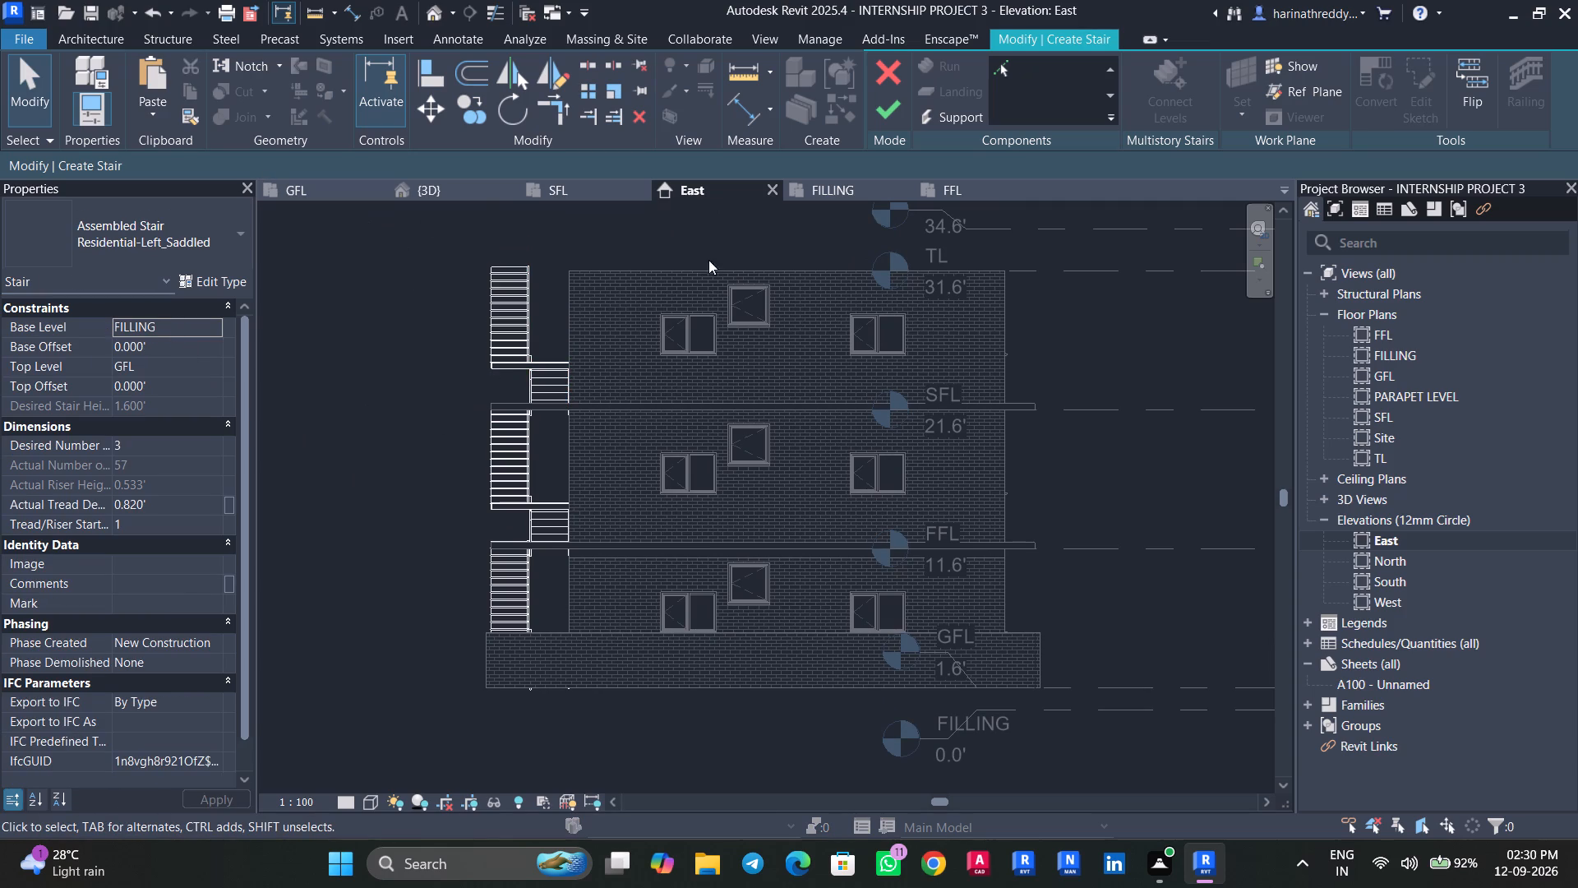
Return to the 3D view and finish editing the three-storey staircase.
{"action": "left_click", "coordinate": [455, 199]}
{"action": "middle_click_drag", "start_coordinate": [1070, 678], "coordinate": [1057, 740], "text": "shift"}
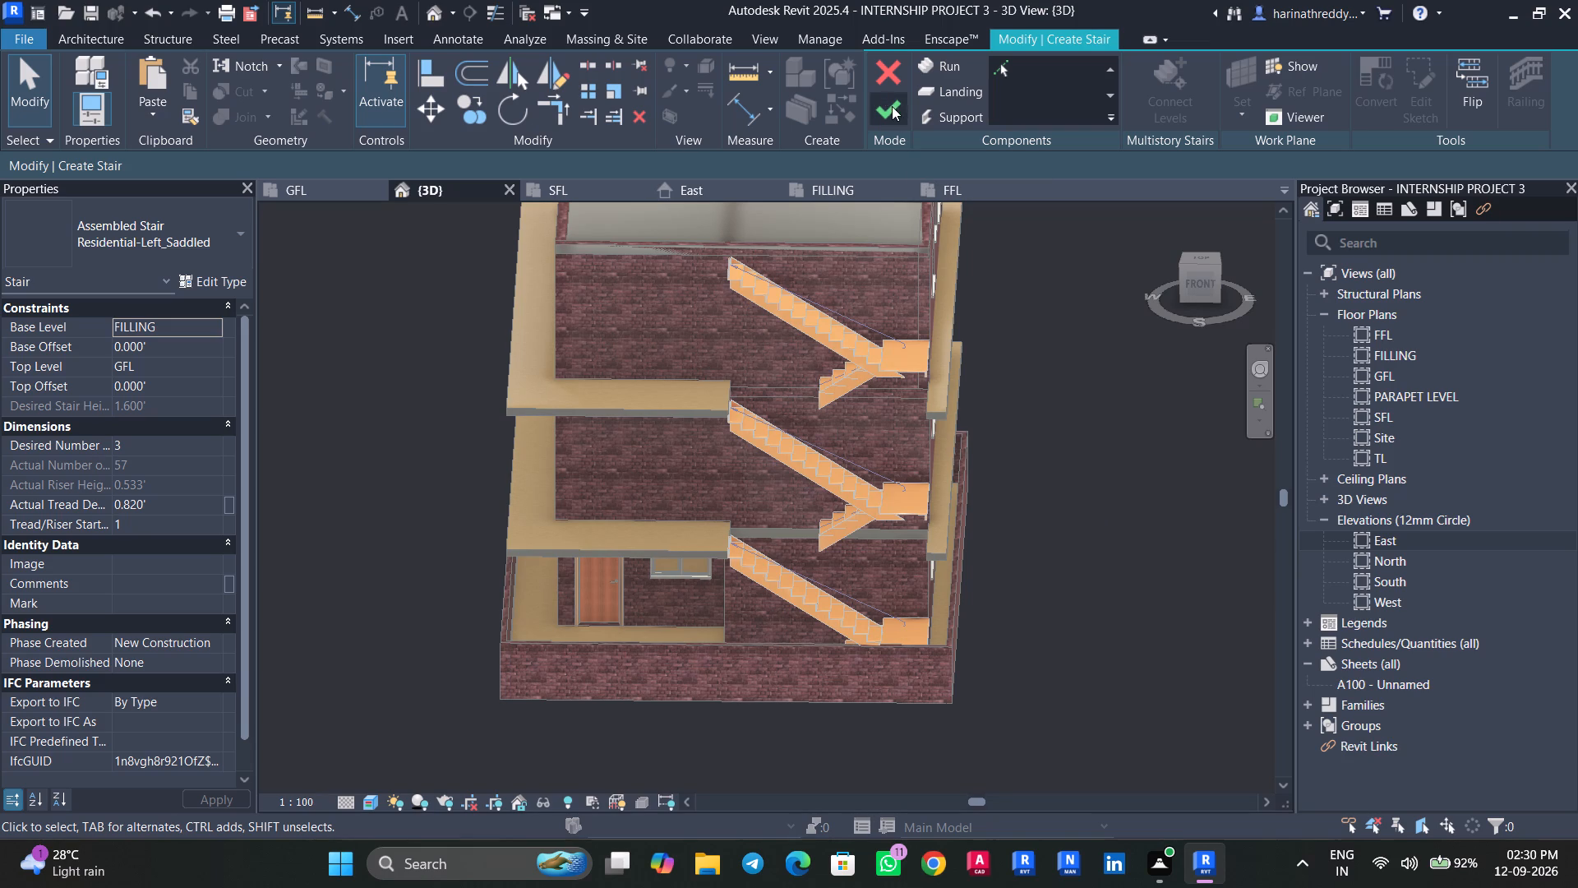
{"action": "left_click", "coordinate": [892, 106]}
Examine the finished staircase from several sides in 3D, checking how its flights meet the slabs on each floor.
{"action": "middle_click_drag", "start_coordinate": [1072, 672], "coordinate": [1202, 779], "text": "shift"}
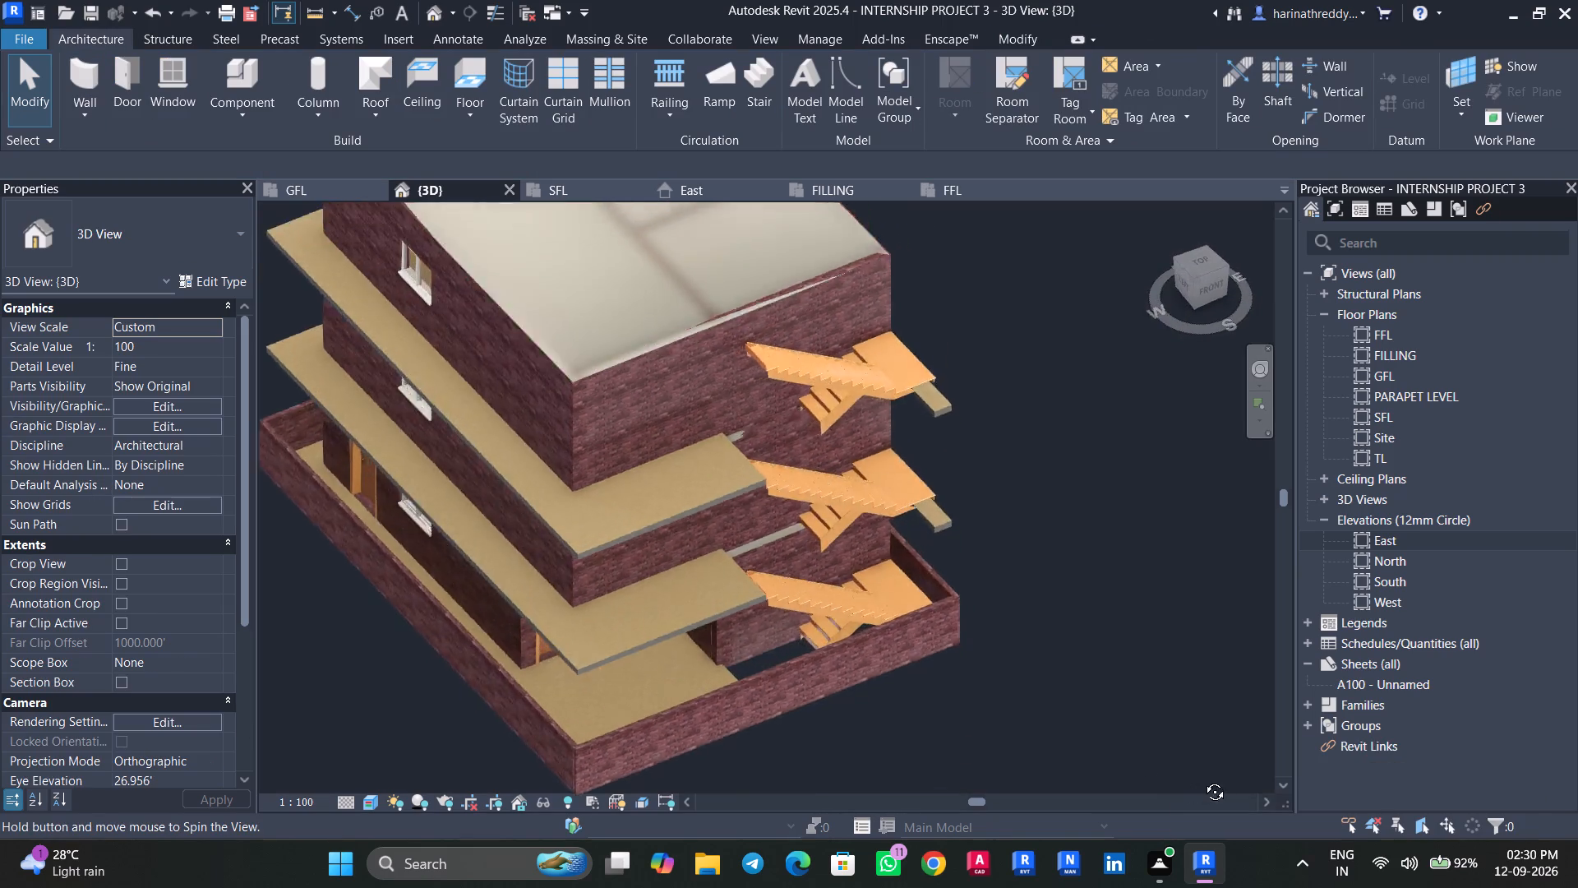
{"action": "middle_click_drag", "start_coordinate": [1202, 779], "coordinate": [1149, 734], "text": "shift"}
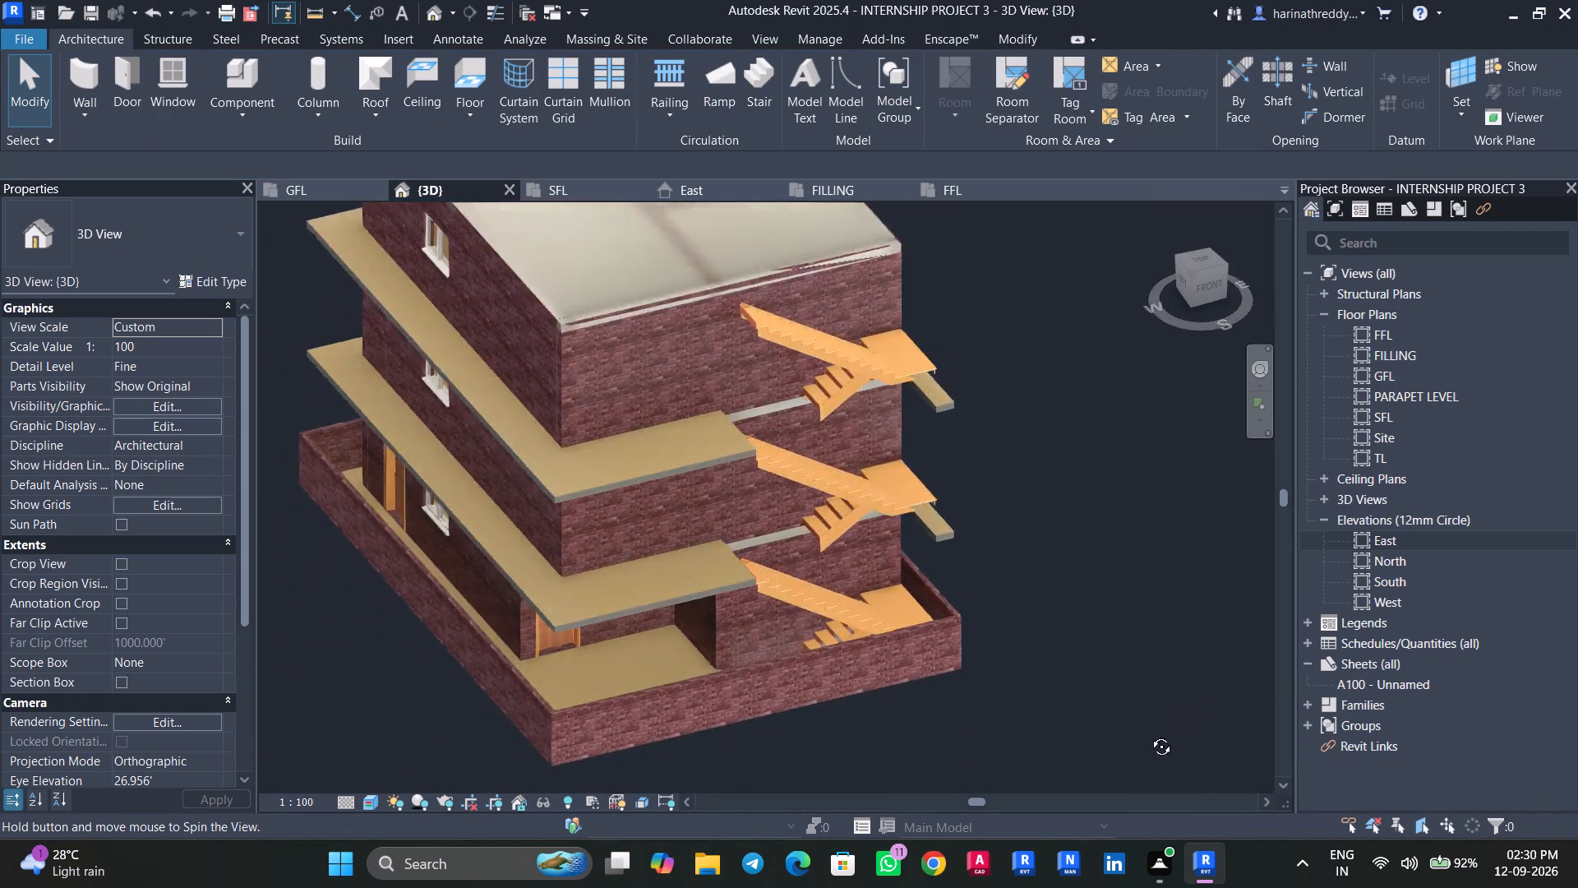
{"action": "middle_click_drag", "start_coordinate": [1149, 734], "coordinate": [1020, 747], "text": "shift"}
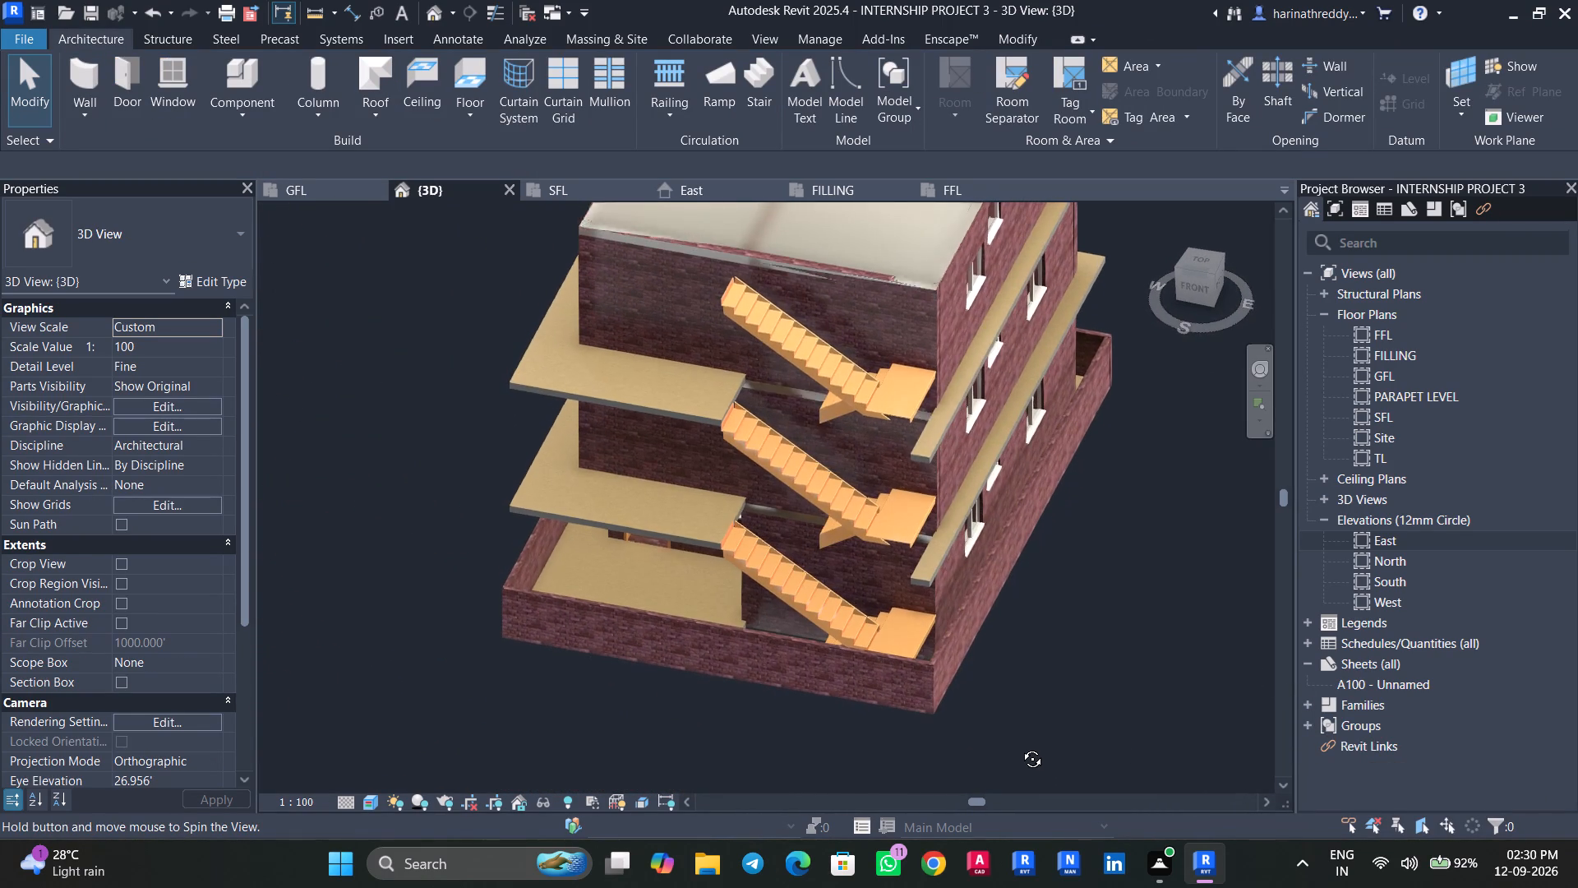
{"action": "middle_click_drag", "start_coordinate": [1020, 747], "coordinate": [1083, 718], "text": "shift"}
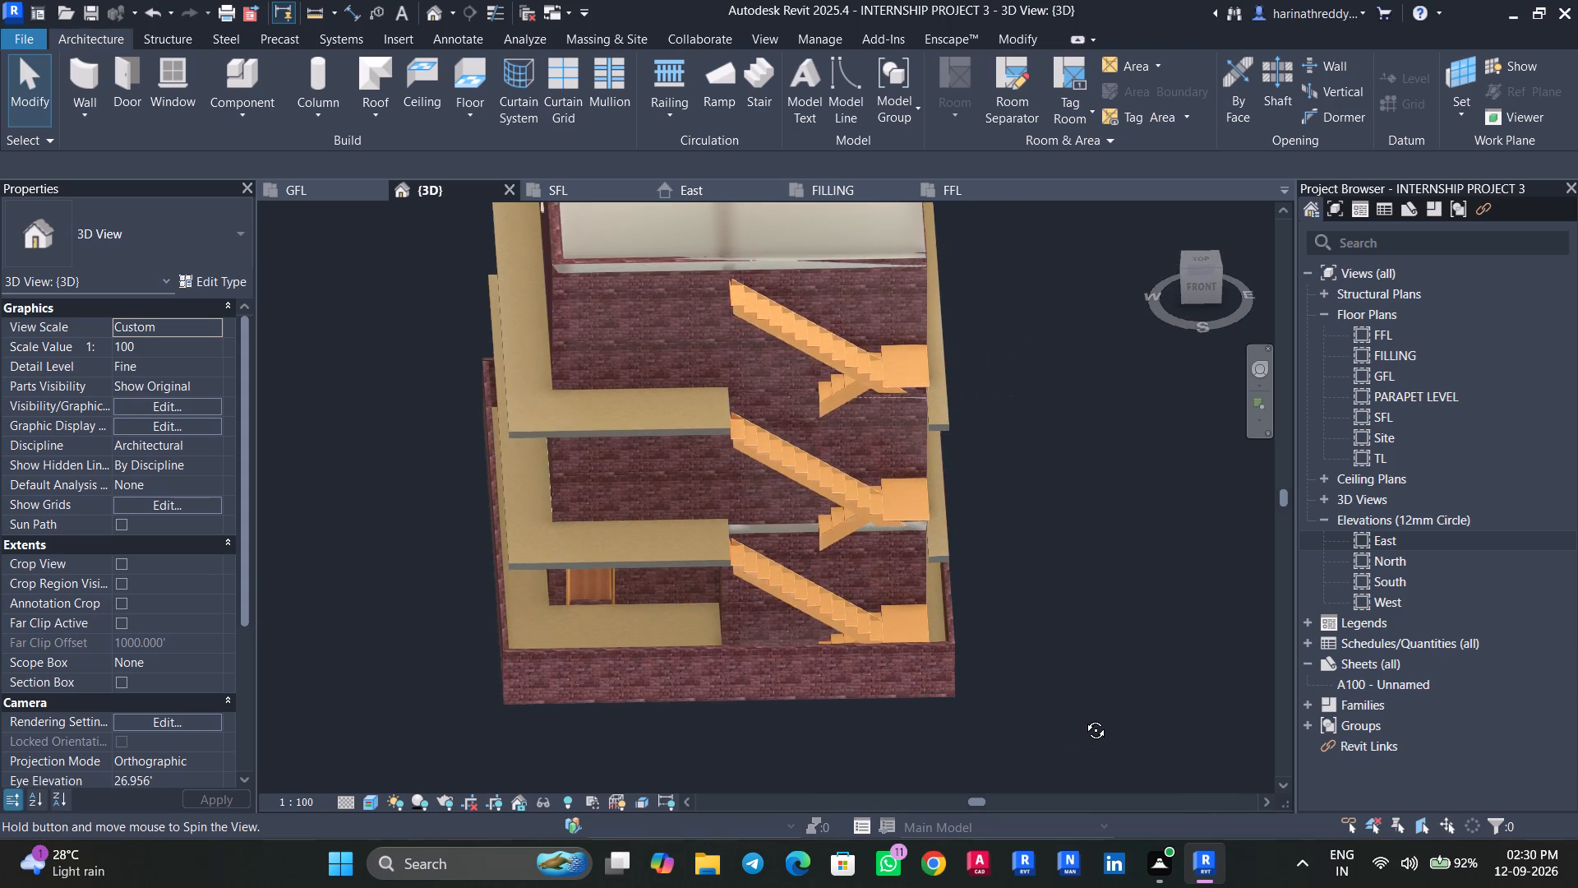
{"action": "middle_click_drag", "start_coordinate": [1083, 718], "coordinate": [1106, 714], "text": "shift"}
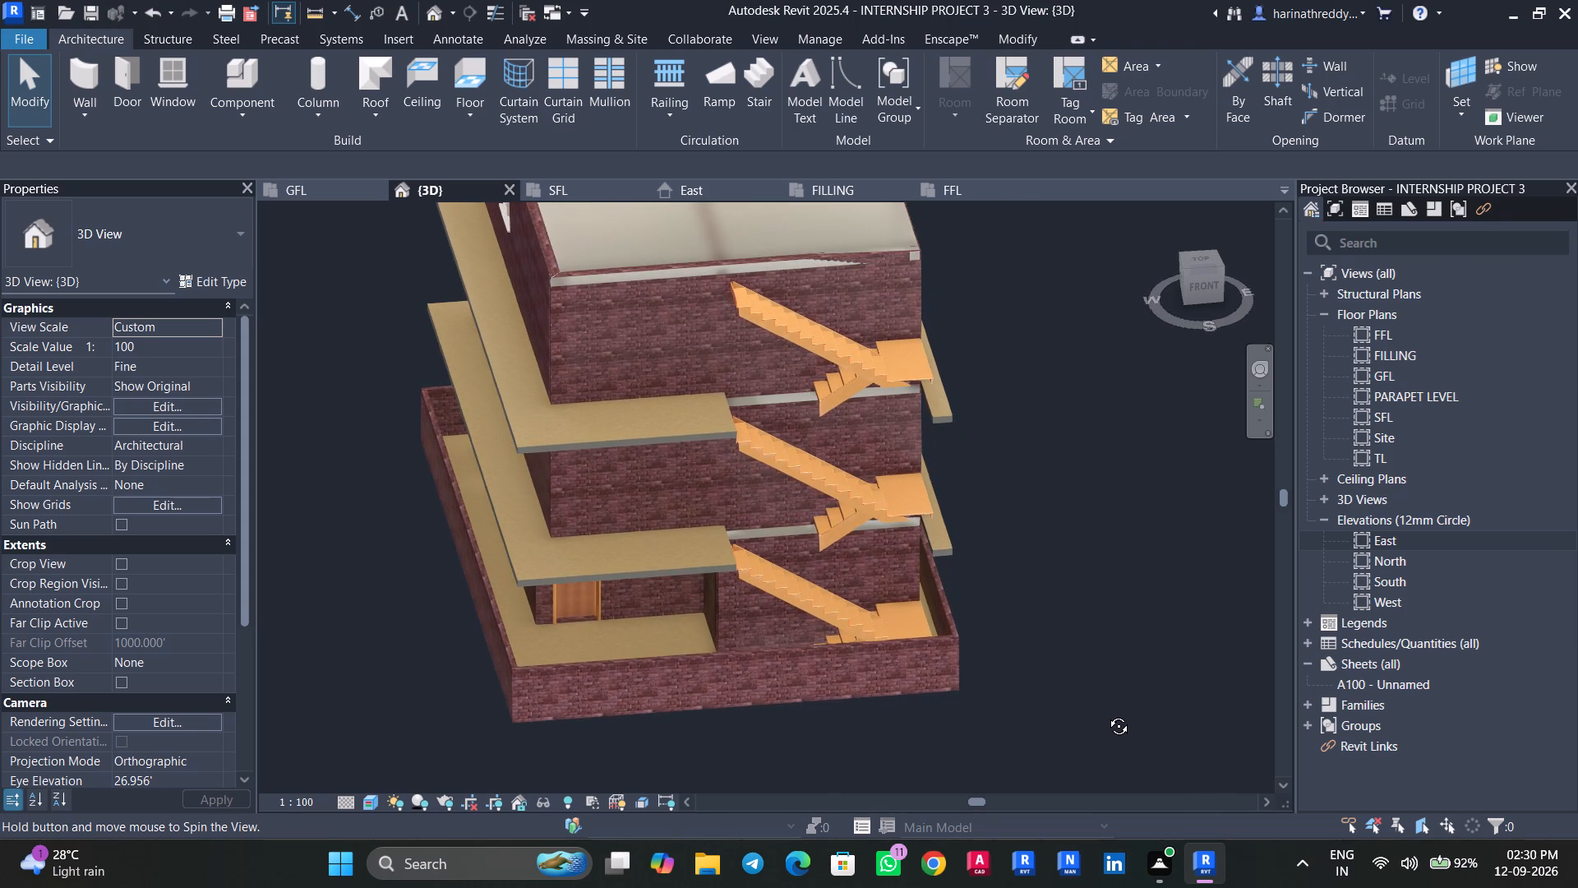
{"action": "middle_click_drag", "start_coordinate": [1106, 714], "coordinate": [1173, 659], "text": "shift"}
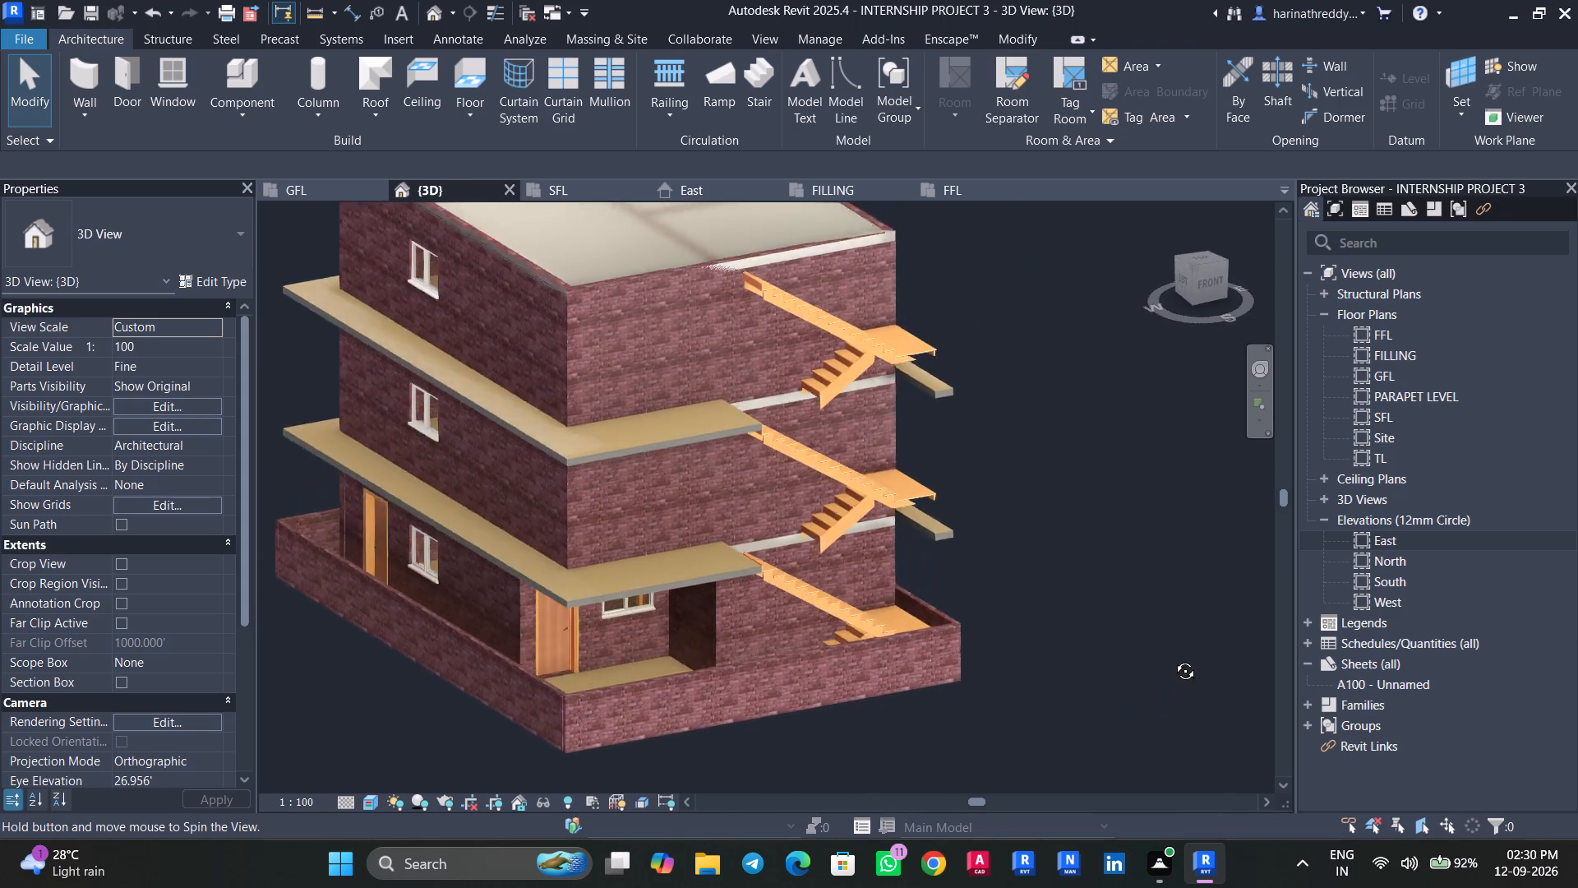
{"action": "middle_click_drag", "start_coordinate": [1173, 659], "coordinate": [900, 770], "text": "shift"}
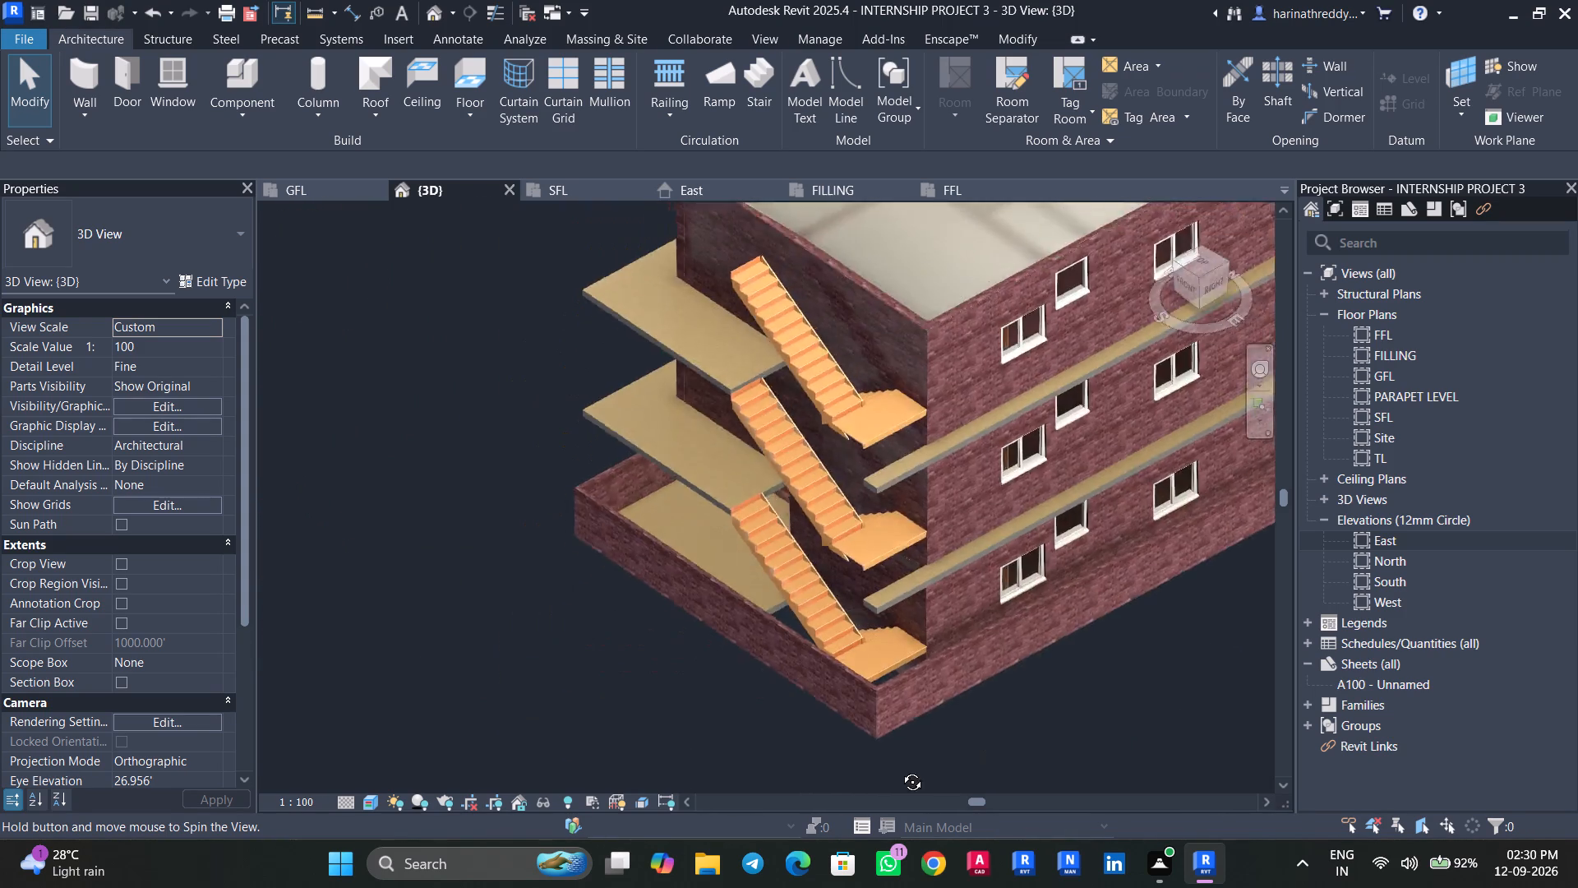
{"action": "middle_click_drag", "start_coordinate": [900, 770], "coordinate": [1043, 738], "text": "shift"}
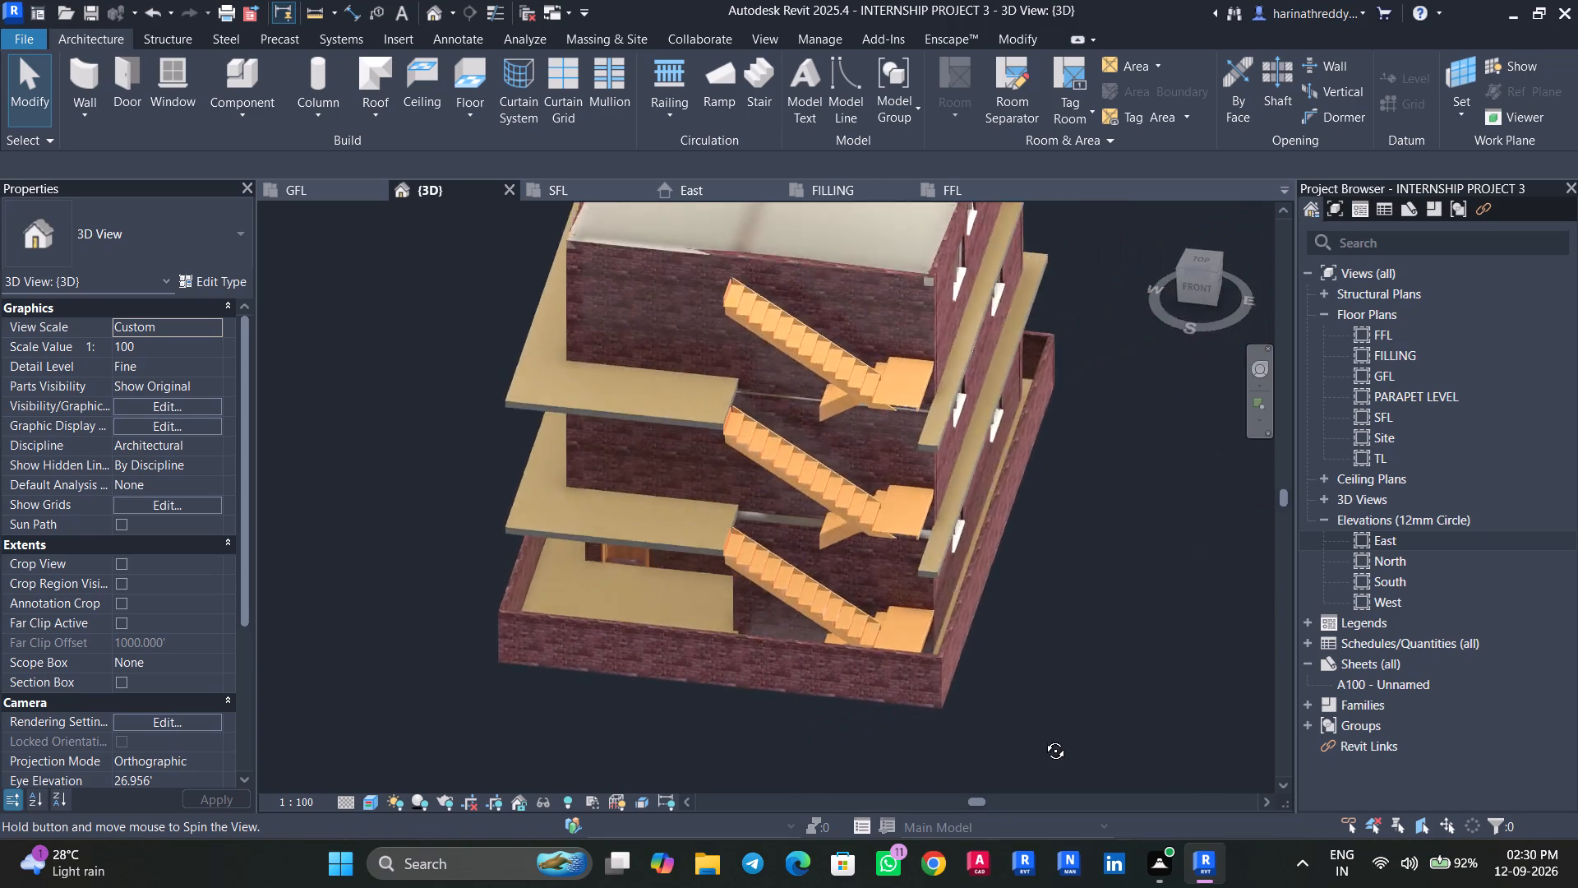
{"action": "middle_click_drag", "start_coordinate": [1043, 738], "coordinate": [1110, 627], "text": "shift"}
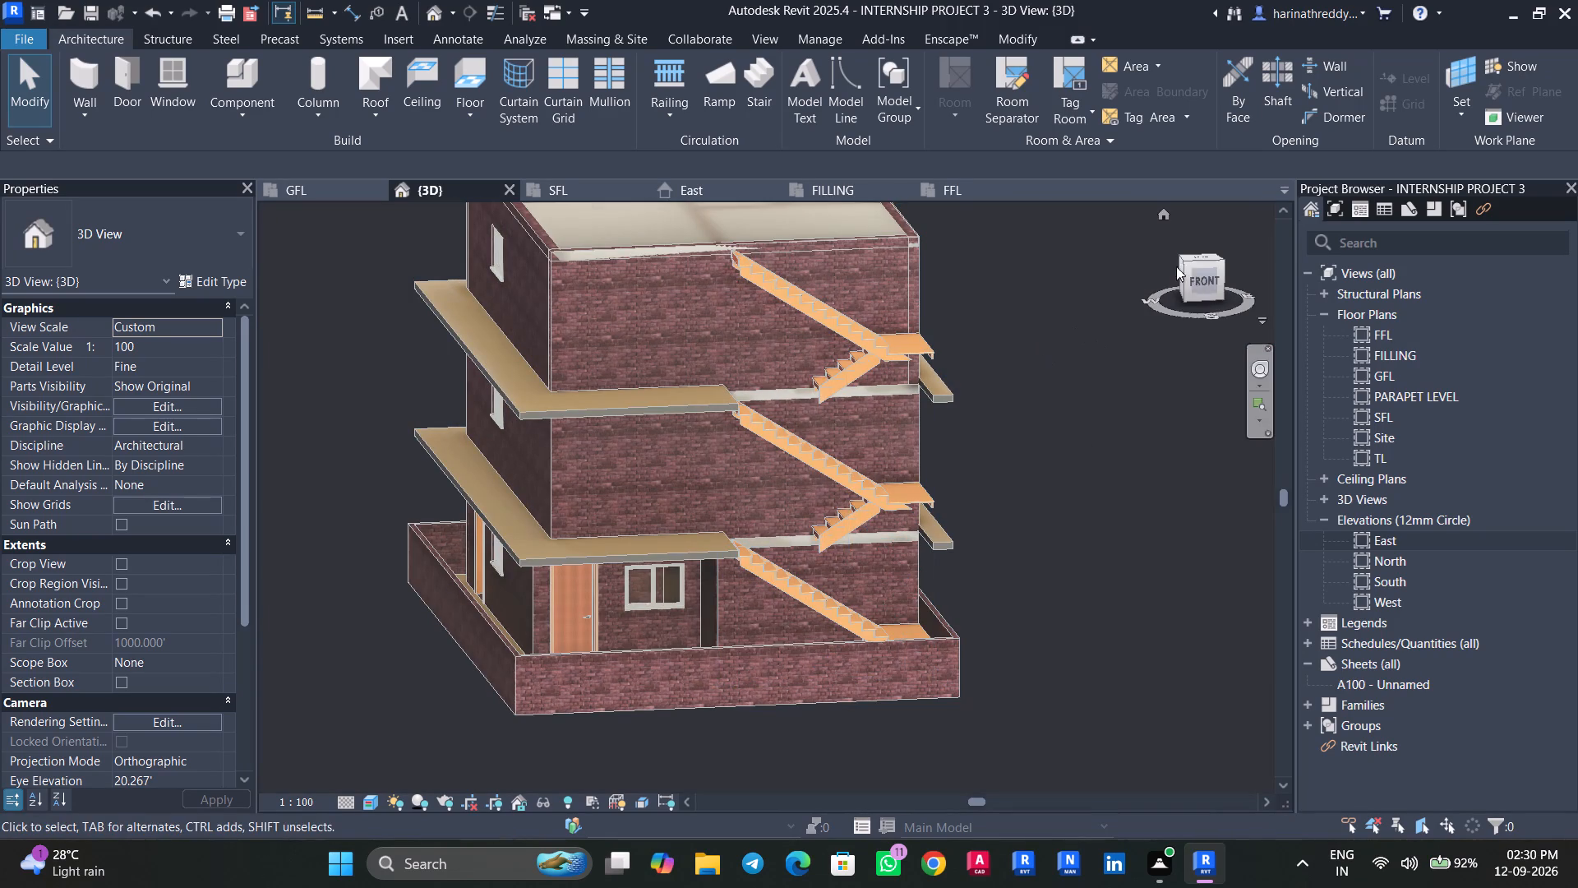
Raise the bottom end of the staircase shaft opening to a base offset of about 1.79' from GFL.
{"action": "left_click", "coordinate": [1203, 284]}
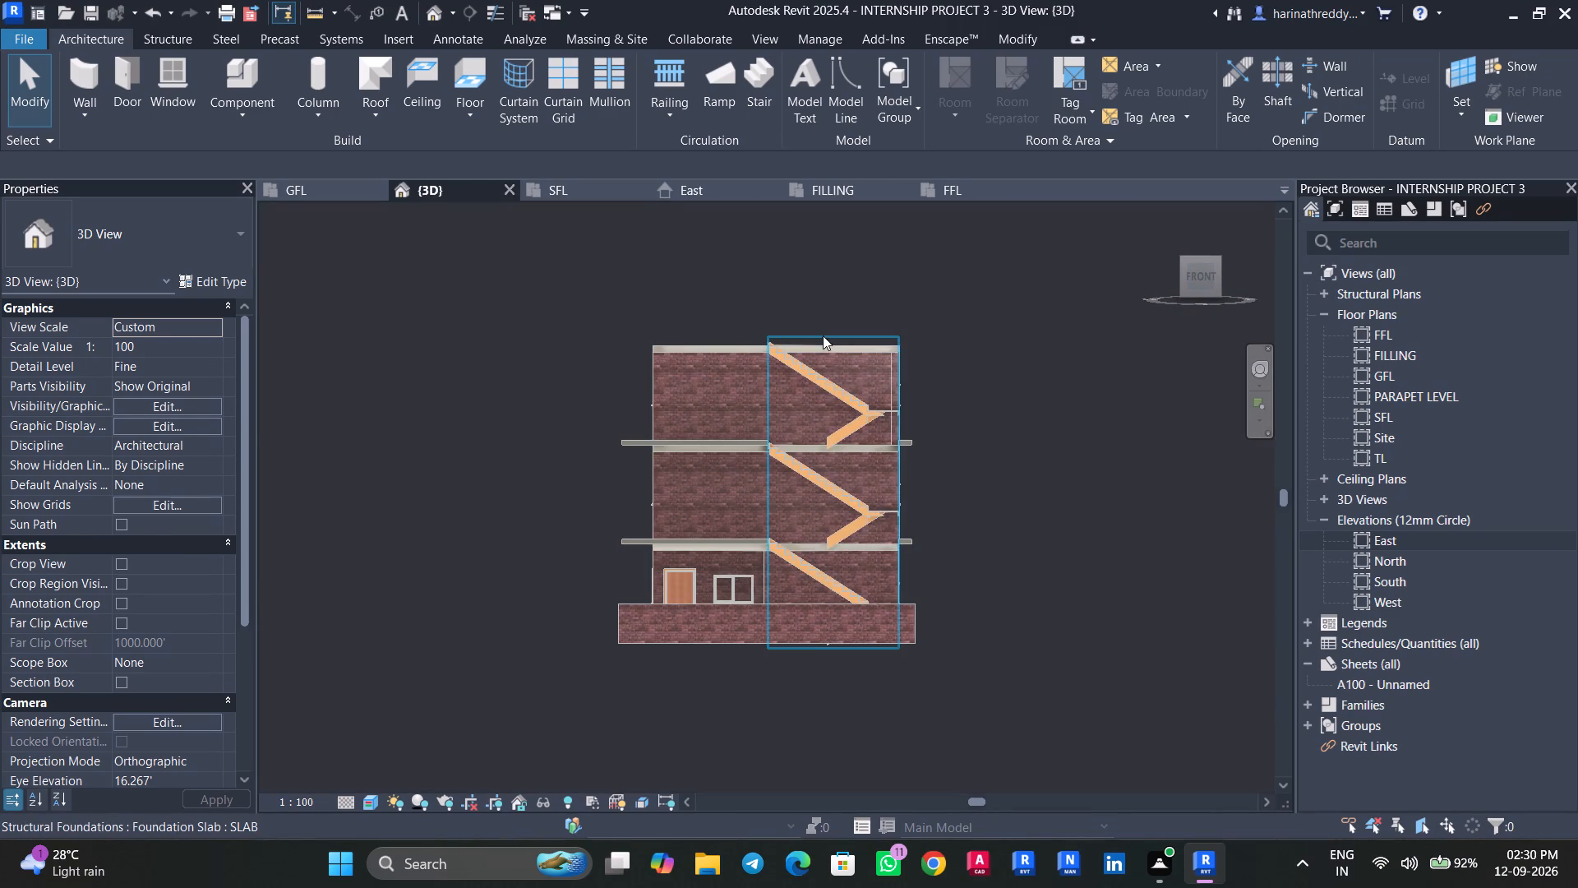
{"action": "left_click", "coordinate": [823, 335]}
{"action": "left_click_drag", "start_coordinate": [827, 654], "coordinate": [833, 619]}
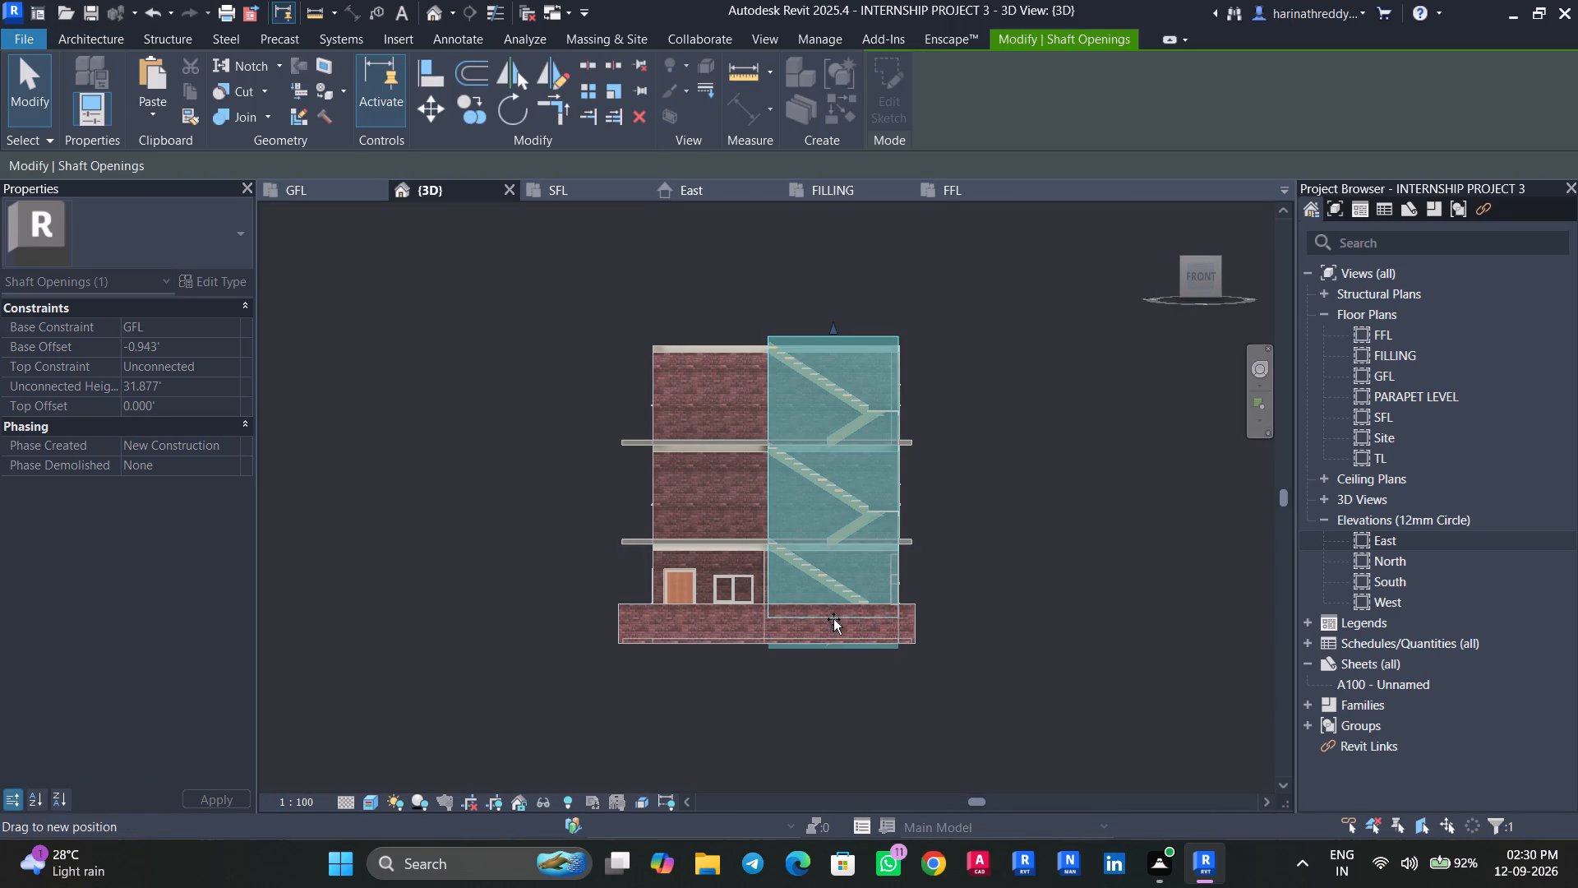
{"action": "left_click_drag", "start_coordinate": [833, 619], "coordinate": [835, 626]}
{"action": "middle_click_drag", "start_coordinate": [1001, 608], "coordinate": [1068, 848], "text": "shift"}
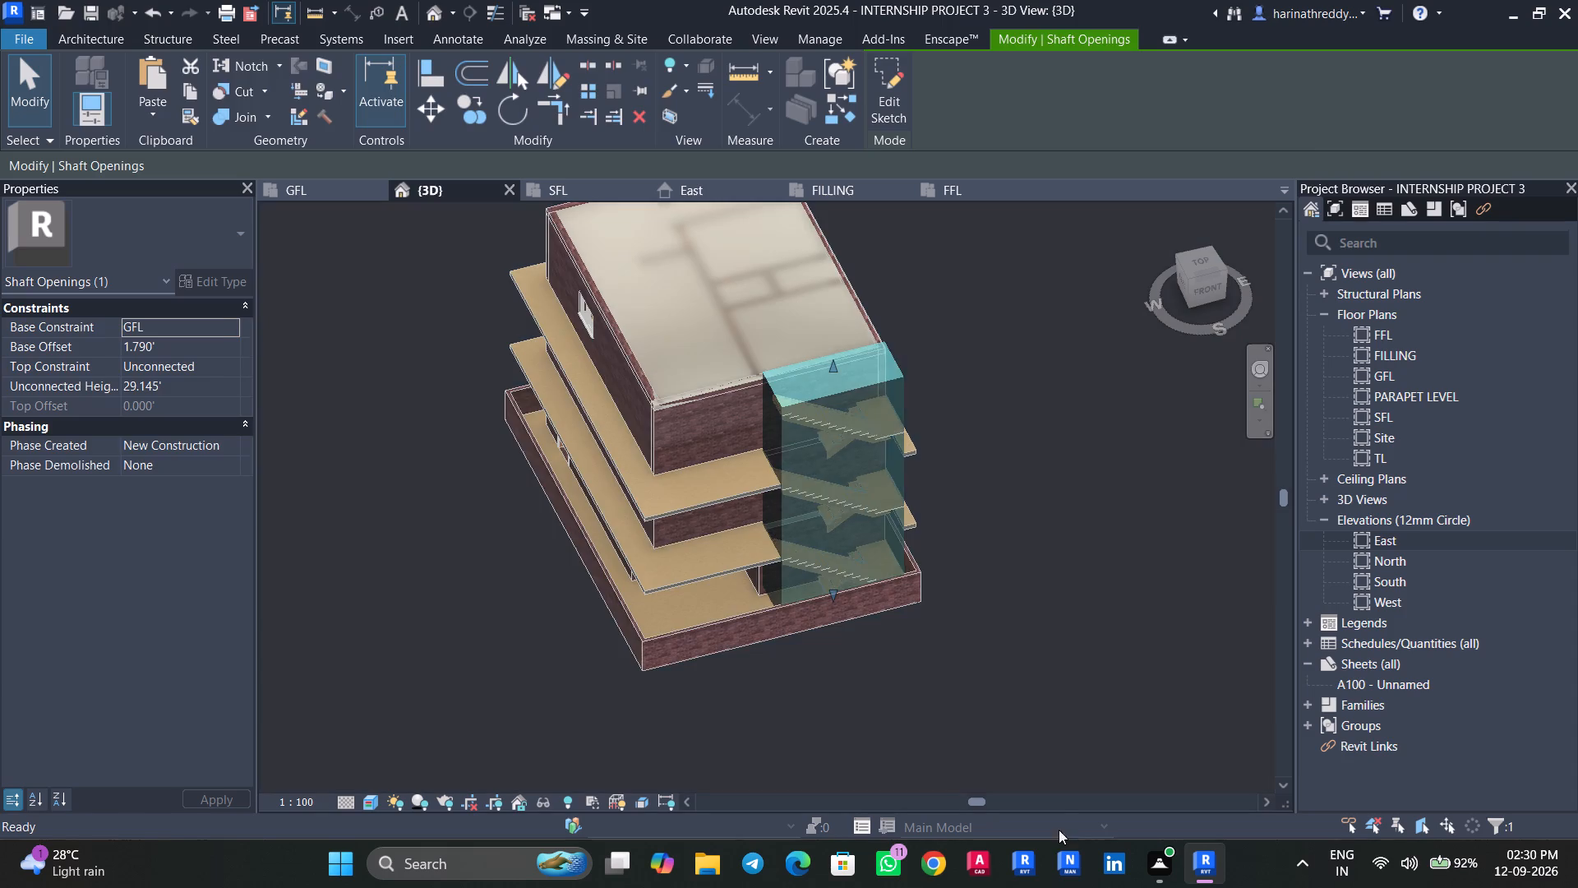
{"action": "key", "text": "Escape"}
Open the boundary sketch of the staircase shaft opening for editing, with the 3D model seen from the top.
{"action": "scroll", "coordinate": [1047, 715], "scroll_direction": "up", "scroll_amount": 1, "text": "shift"}
{"action": "middle_click_drag", "start_coordinate": [1047, 714], "coordinate": [926, 528], "text": "shift"}
{"action": "scroll", "coordinate": [800, 530], "scroll_direction": "up", "scroll_amount": 4}
{"action": "scroll", "coordinate": [758, 535], "scroll_direction": "up", "scroll_amount": 1, "text": "shift"}
{"action": "middle_click_drag", "start_coordinate": [758, 538], "coordinate": [804, 575], "text": "shift"}
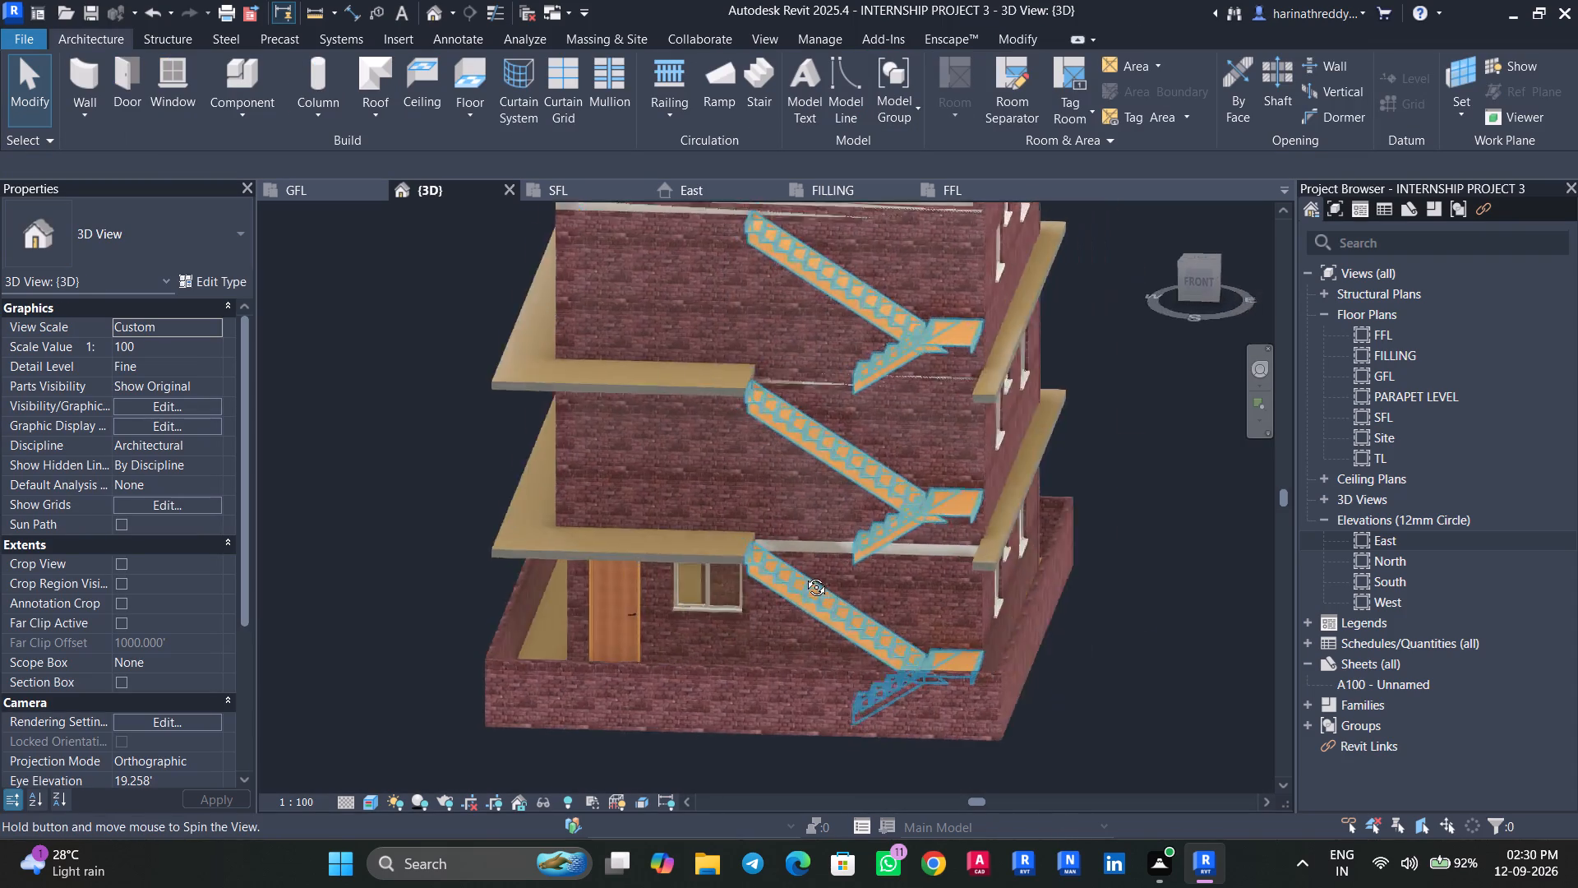
{"action": "middle_click_drag", "start_coordinate": [804, 575], "coordinate": [878, 629], "text": "shift"}
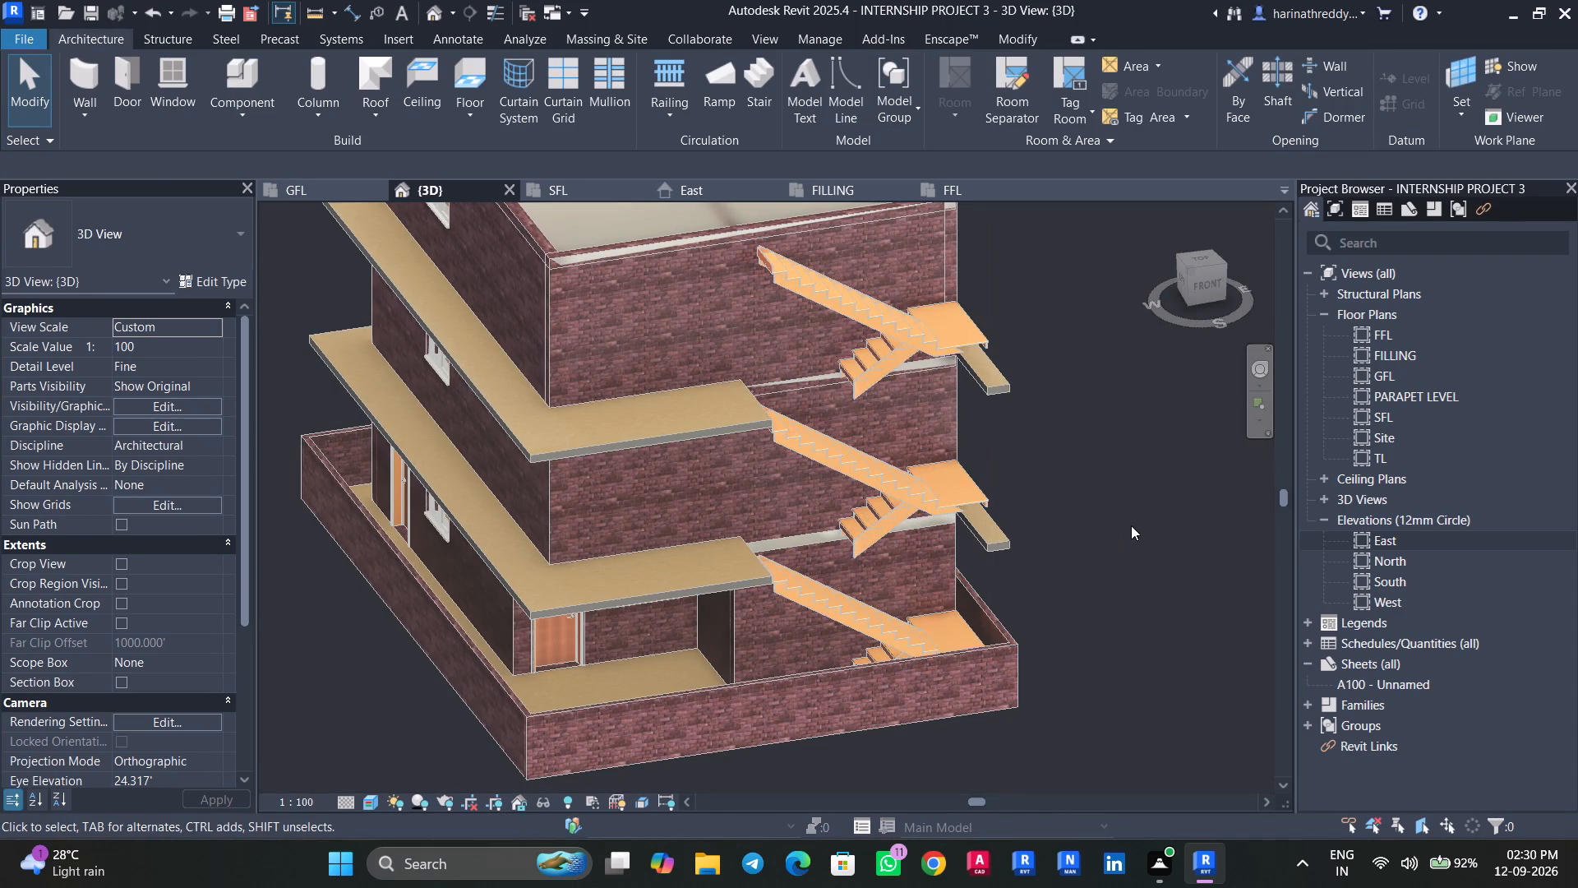
{"action": "left_click", "coordinate": [1202, 258]}
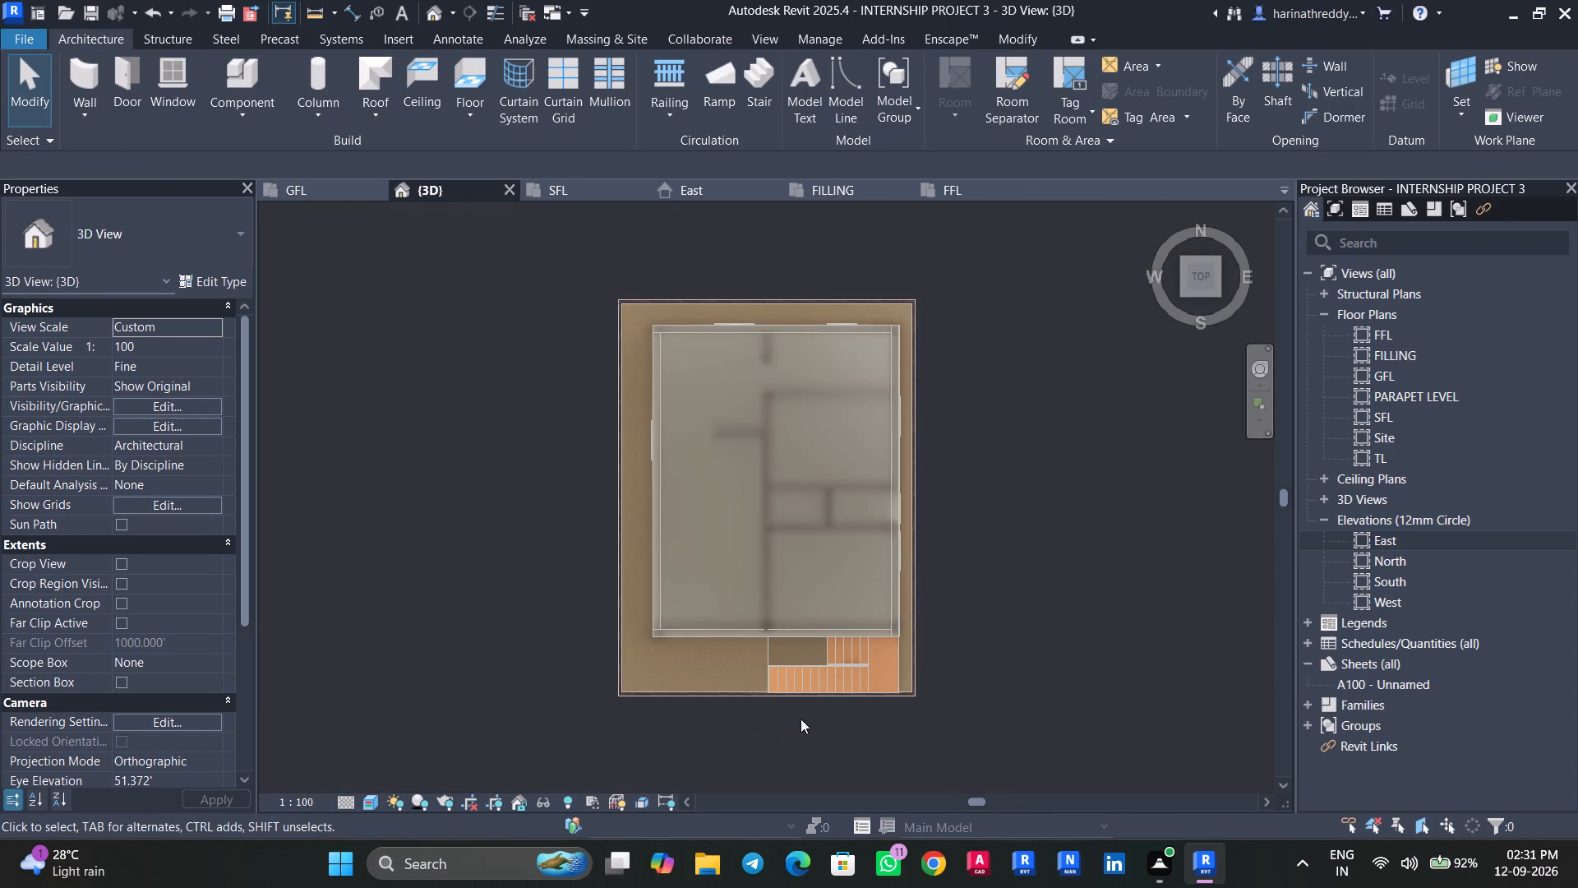
{"action": "left_click", "coordinate": [815, 653]}
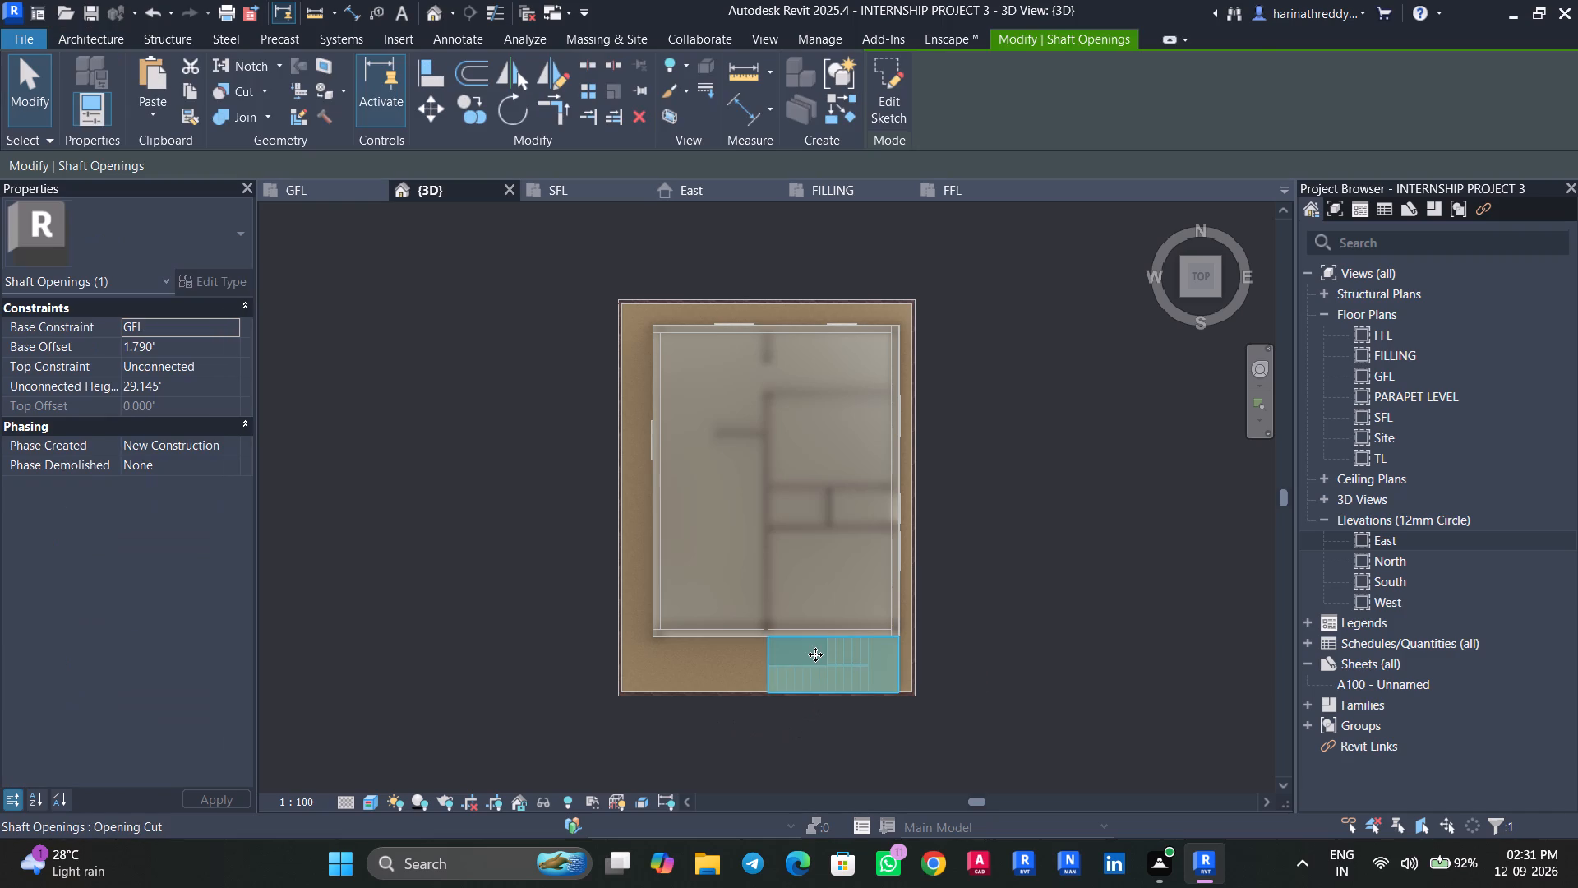
{"action": "left_click", "coordinate": [902, 80]}
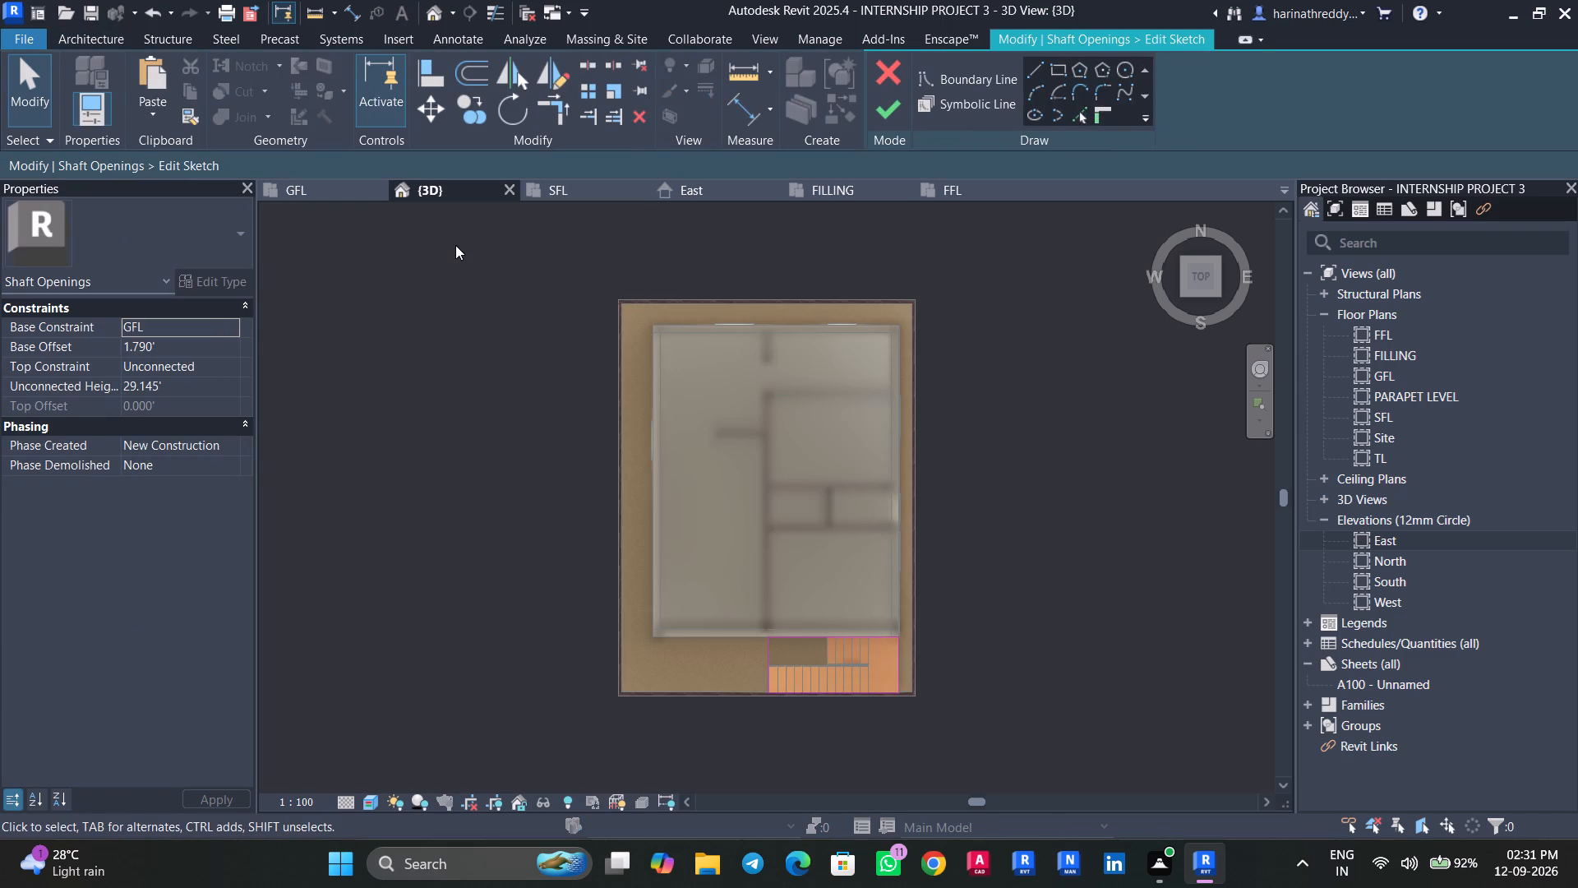
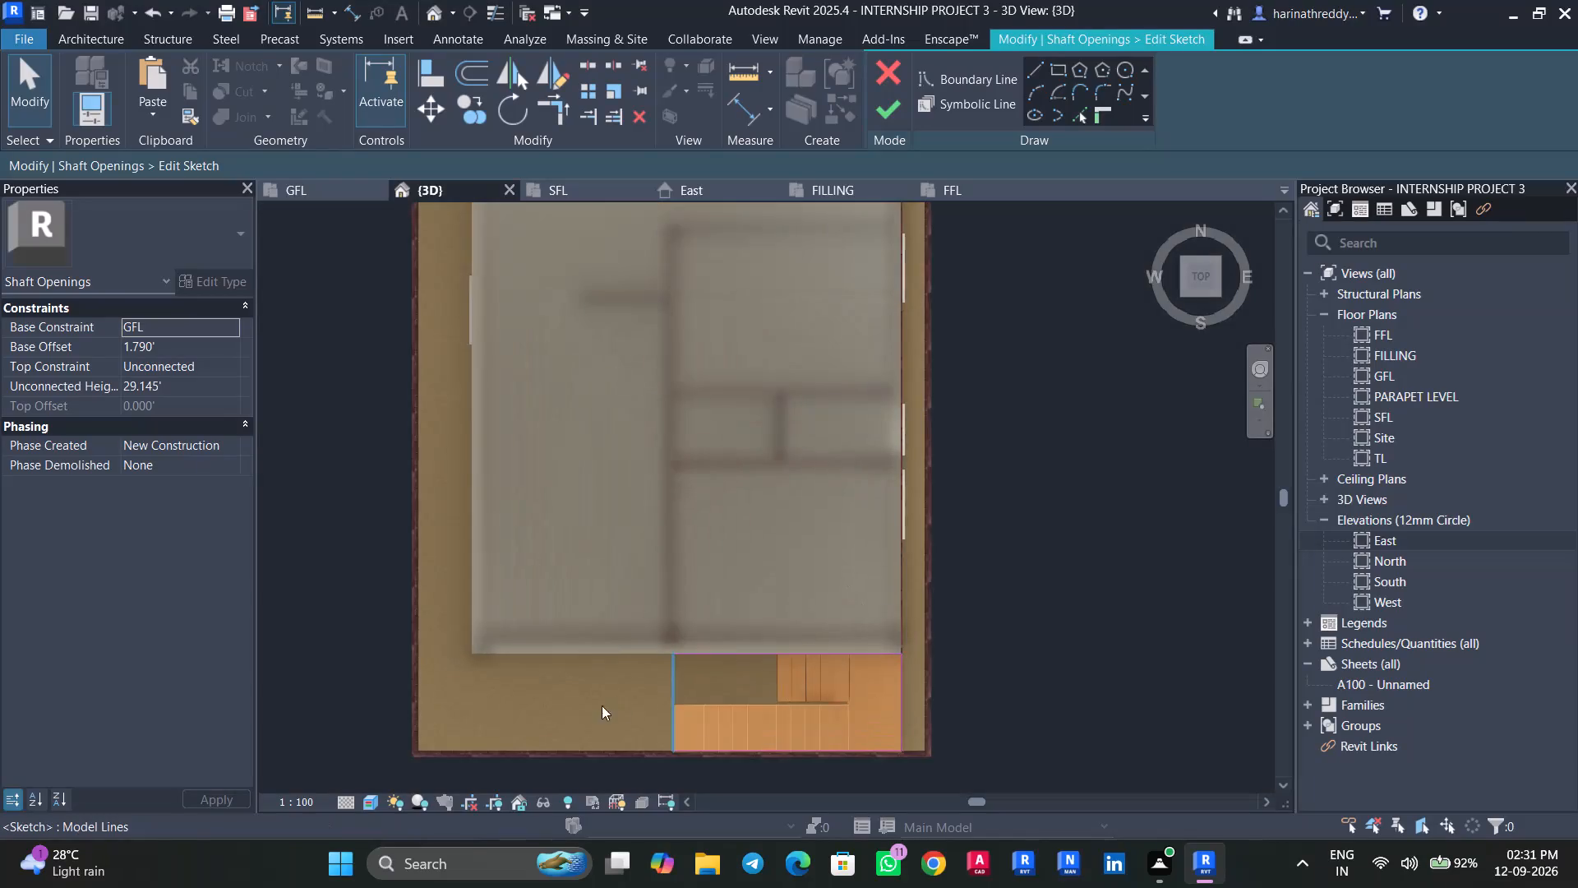
Draw two boundary lines in the shaft sketch, along the short flight's end and the long flight's inner edge to the existing side boundary.
{"action": "scroll", "coordinate": [694, 701], "scroll_direction": "up", "scroll_amount": 3}
{"action": "left_click", "coordinate": [1030, 76]}
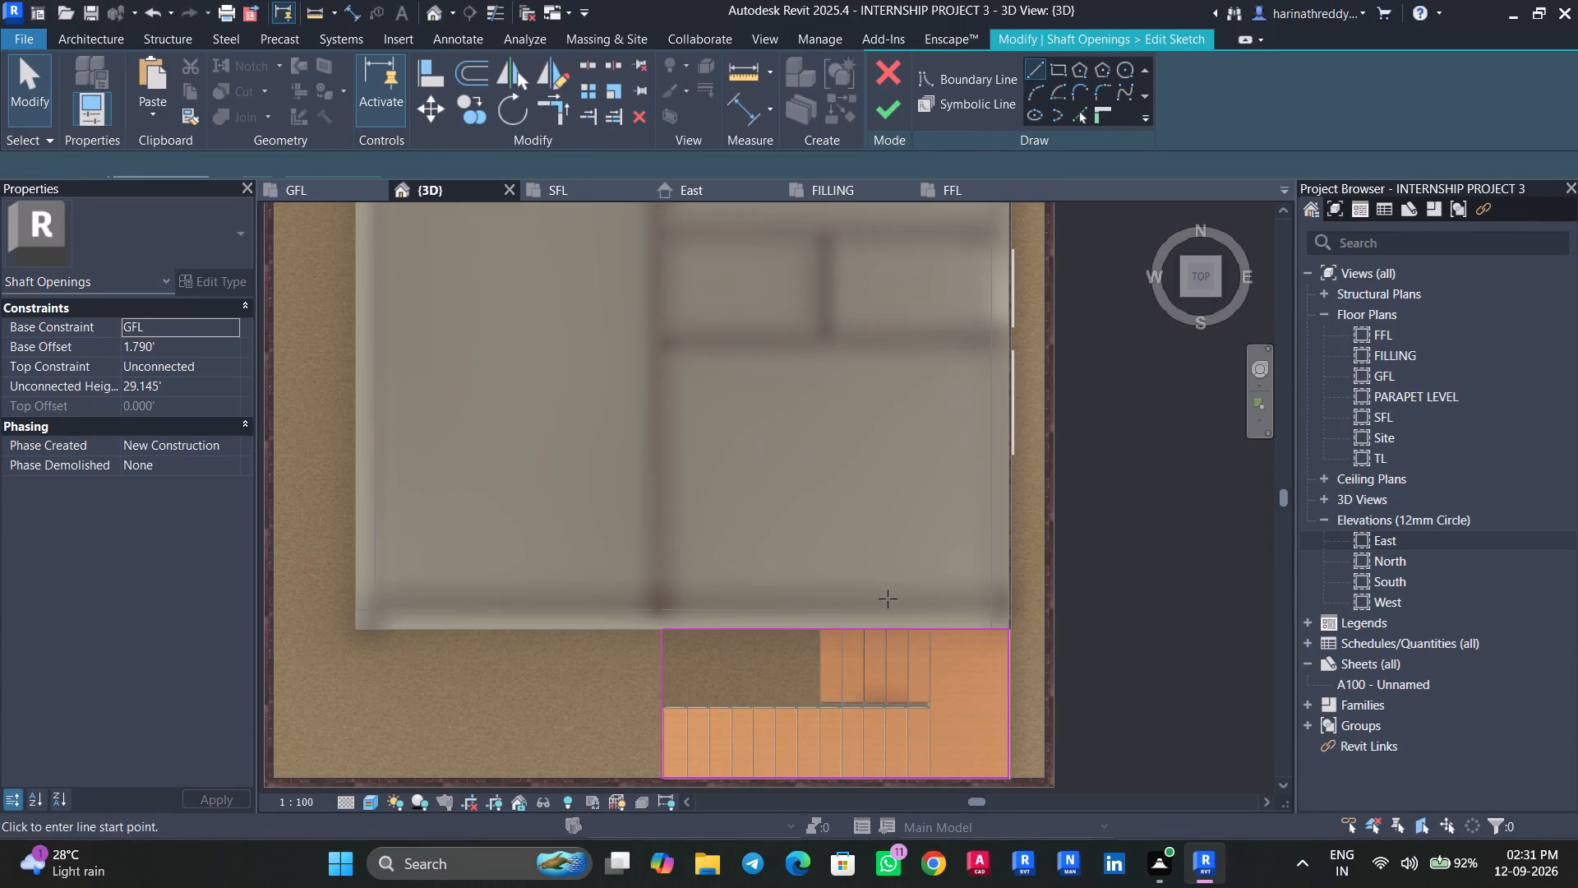
{"action": "scroll", "coordinate": [805, 640], "scroll_direction": "up", "scroll_amount": 6}
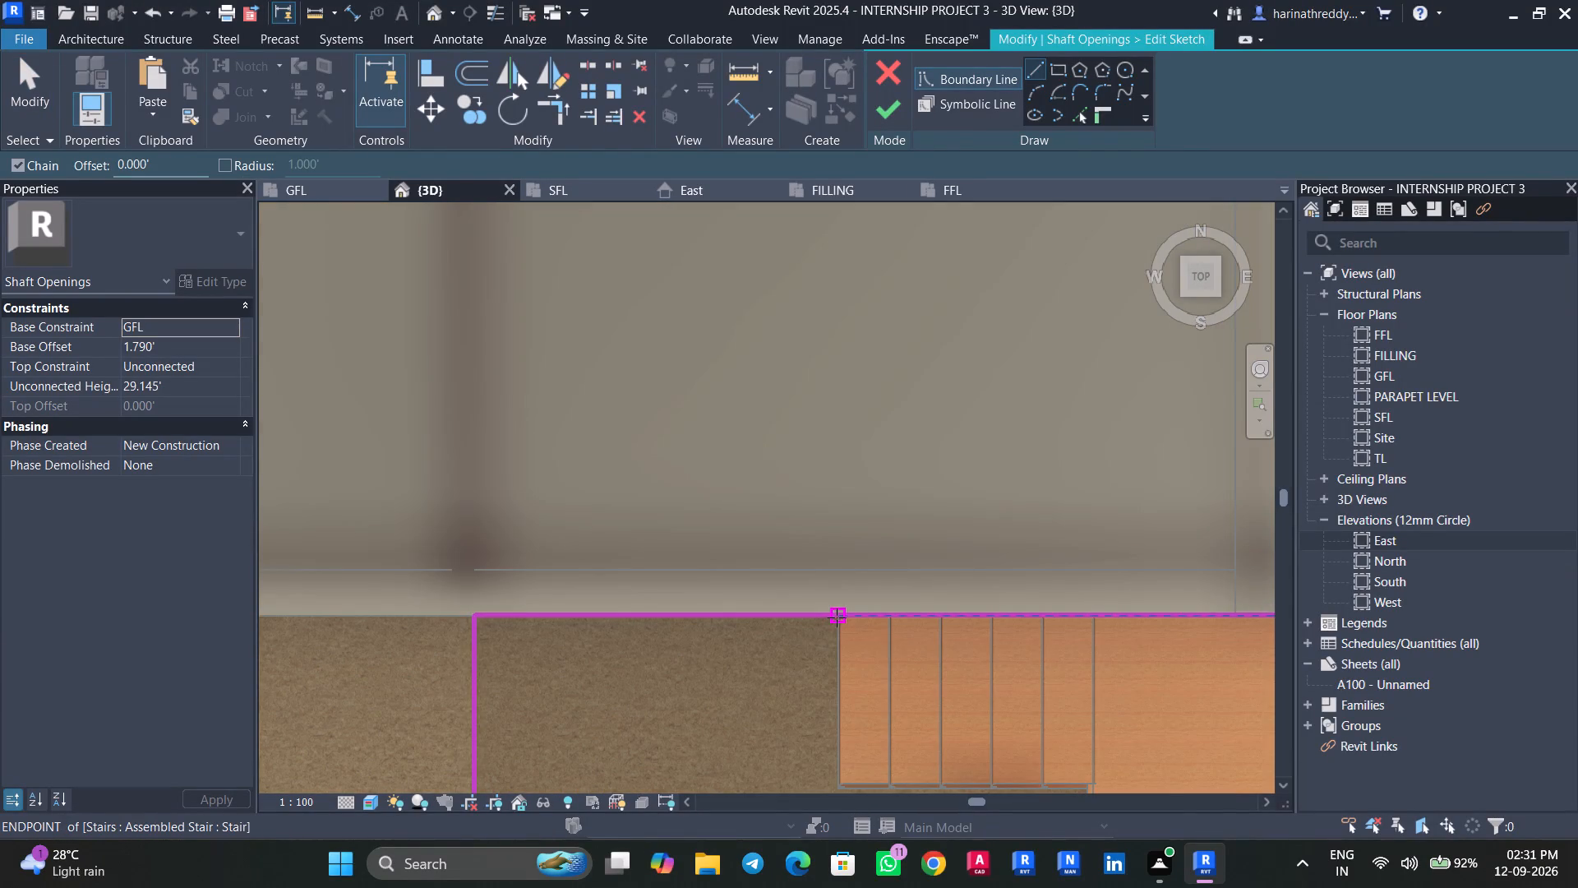
{"action": "left_click", "coordinate": [837, 617]}
{"action": "middle_click_drag", "start_coordinate": [844, 733], "coordinate": [836, 588]}
{"action": "scroll", "coordinate": [836, 588], "scroll_direction": "up", "scroll_amount": 1}
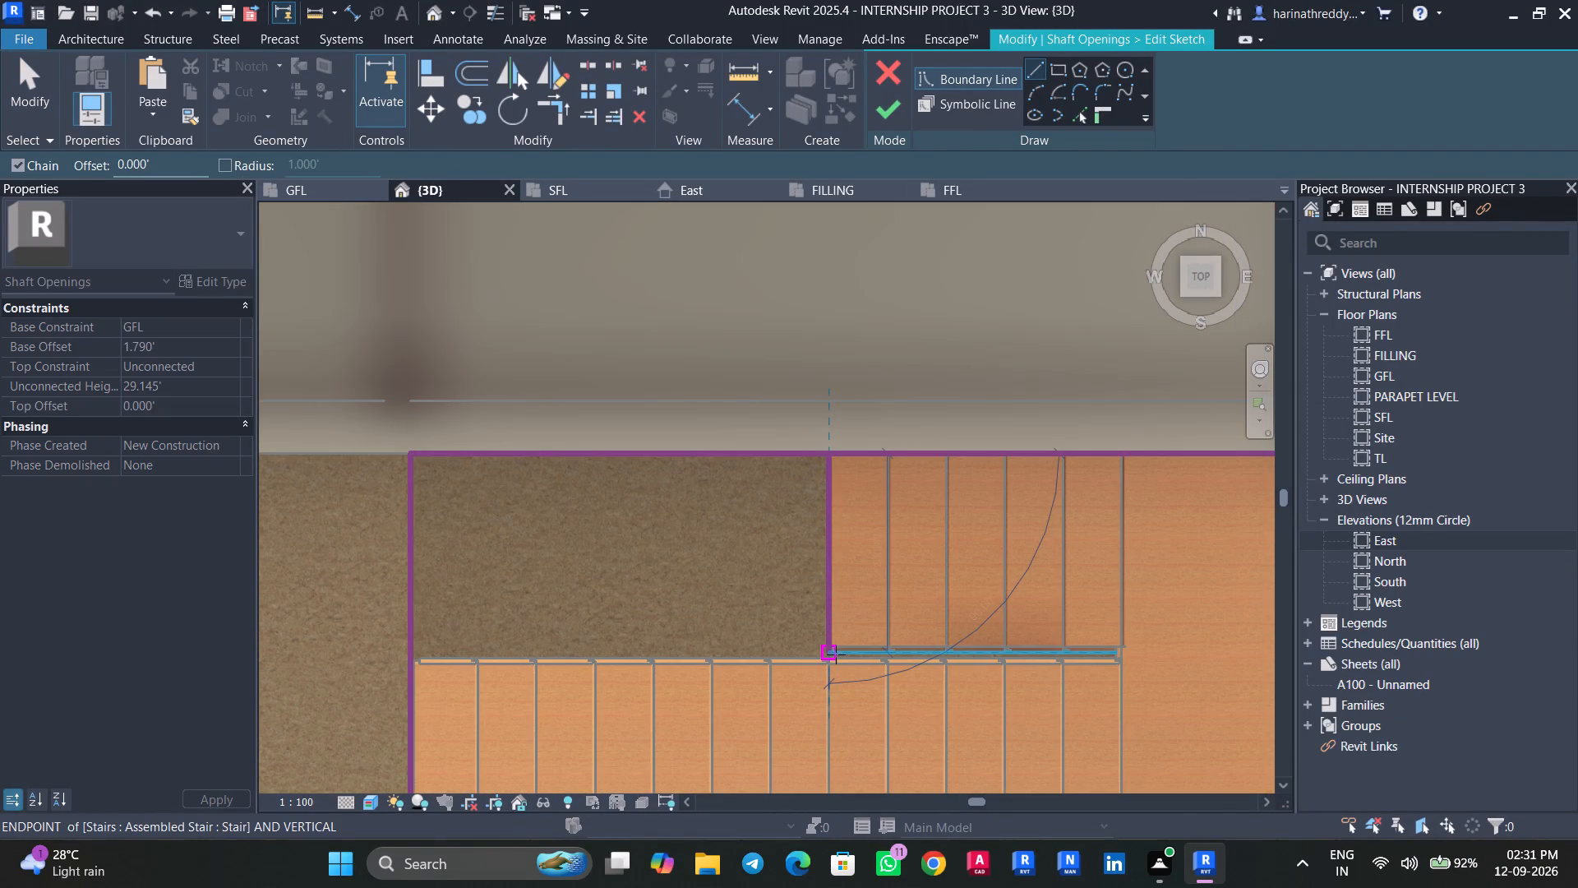
{"action": "scroll", "coordinate": [831, 663], "scroll_direction": "up", "scroll_amount": 2}
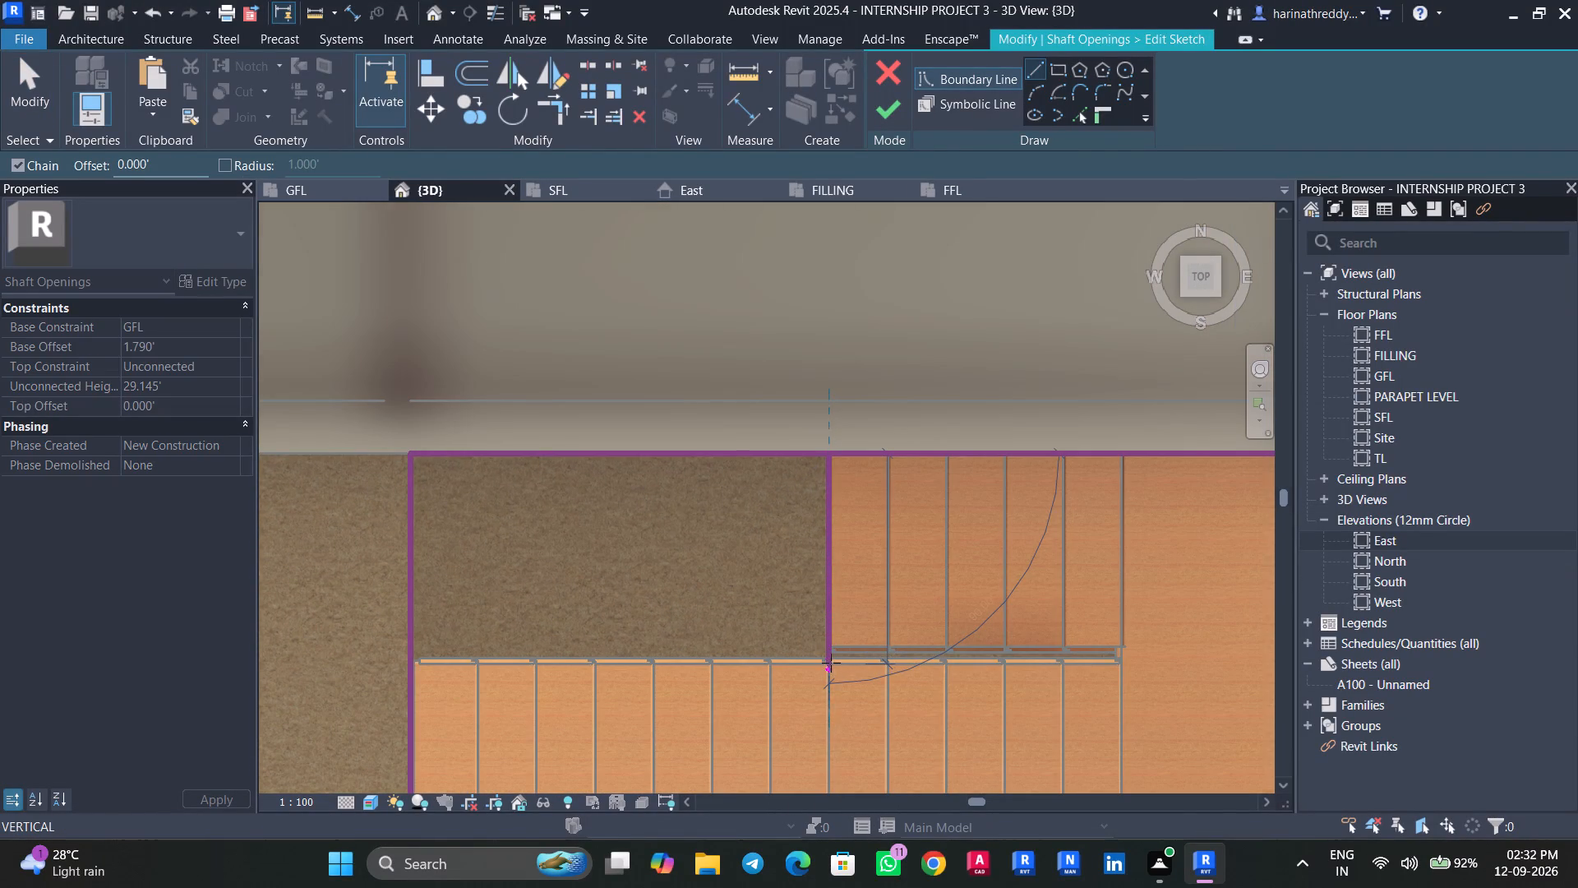
{"action": "scroll", "coordinate": [831, 663], "scroll_direction": "up", "scroll_amount": 6}
{"action": "left_click", "coordinate": [833, 647]}
{"action": "scroll", "coordinate": [833, 647], "scroll_direction": "down", "scroll_amount": 3}
{"action": "scroll", "coordinate": [833, 647], "scroll_direction": "up", "scroll_amount": 1}
{"action": "scroll", "coordinate": [833, 647], "scroll_direction": "down", "scroll_amount": 5}
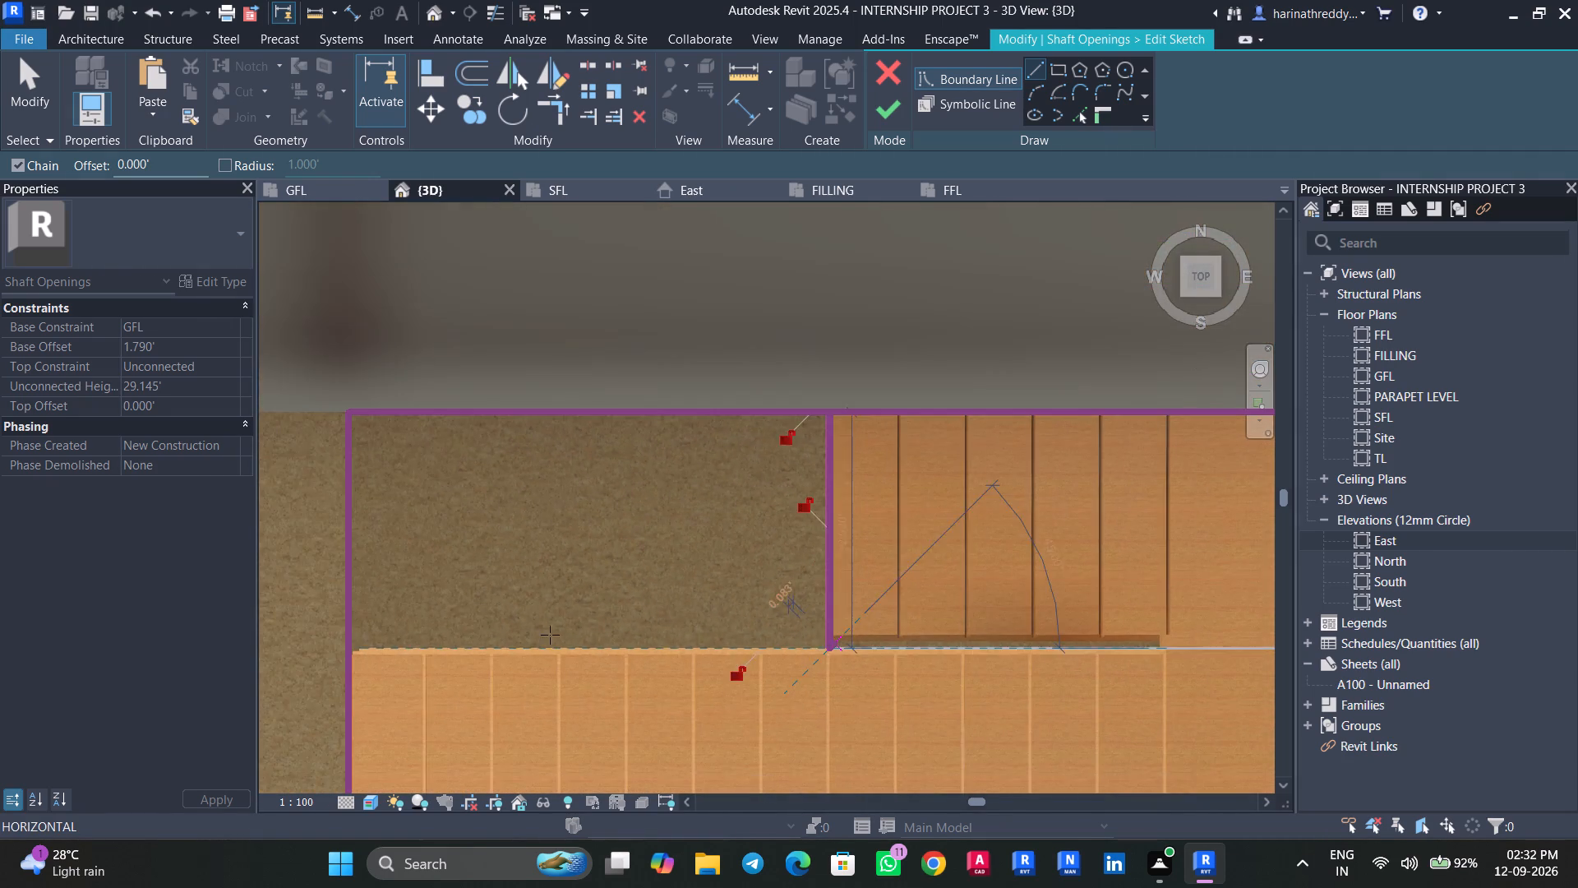
{"action": "left_click", "coordinate": [348, 651]}
{"action": "key", "text": "Escape"}
{"action": "key", "text": "Escape"}
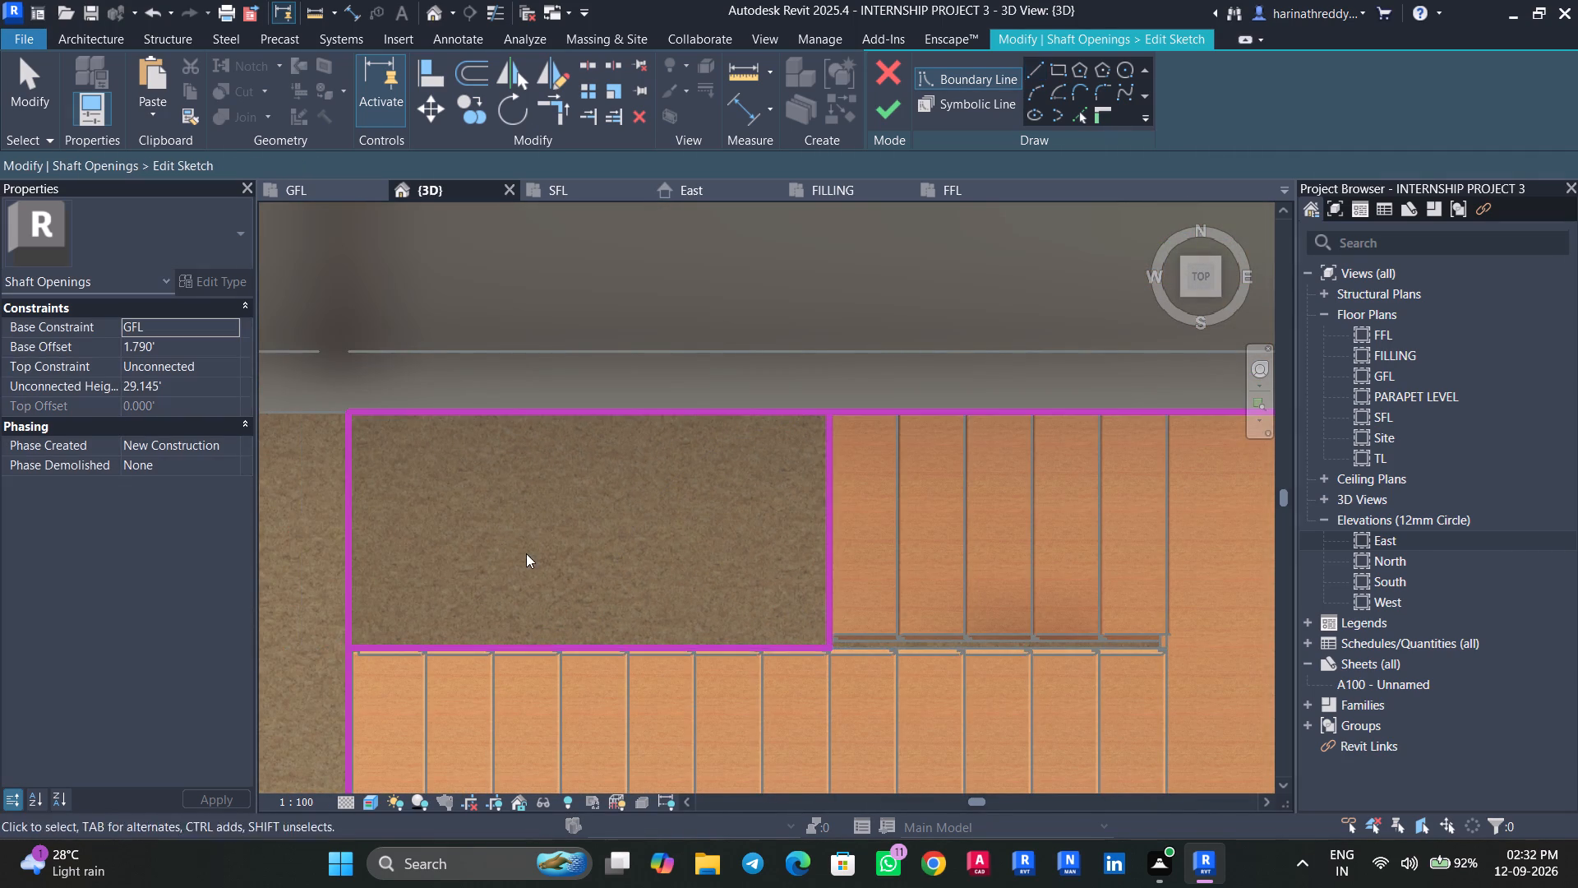
{"action": "key", "text": "Escape"}
Trim the shaft boundary to an L-shape around the two flights, excluding the empty corner, and finish the sketch.
{"action": "scroll", "coordinate": [544, 526], "scroll_direction": "down", "scroll_amount": 4}
{"action": "middle_click_drag", "start_coordinate": [554, 519], "coordinate": [559, 492]}
{"action": "key", "text": "t"}
{"action": "key", "text": "r"}
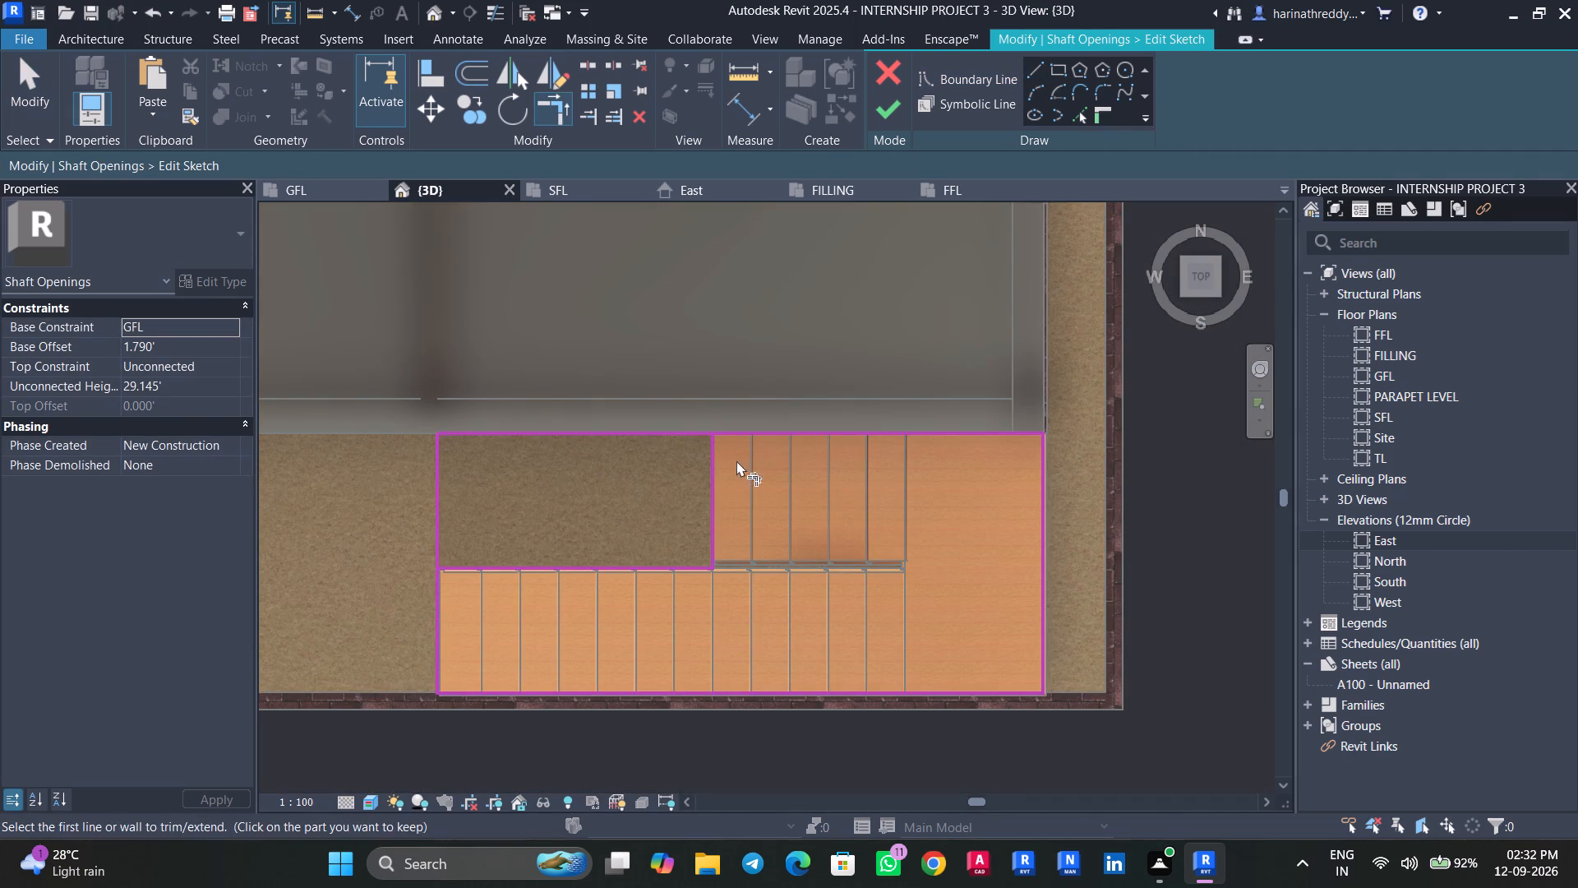
{"action": "left_click", "coordinate": [781, 435]}
{"action": "left_click", "coordinate": [705, 483]}
{"action": "left_click", "coordinate": [441, 616]}
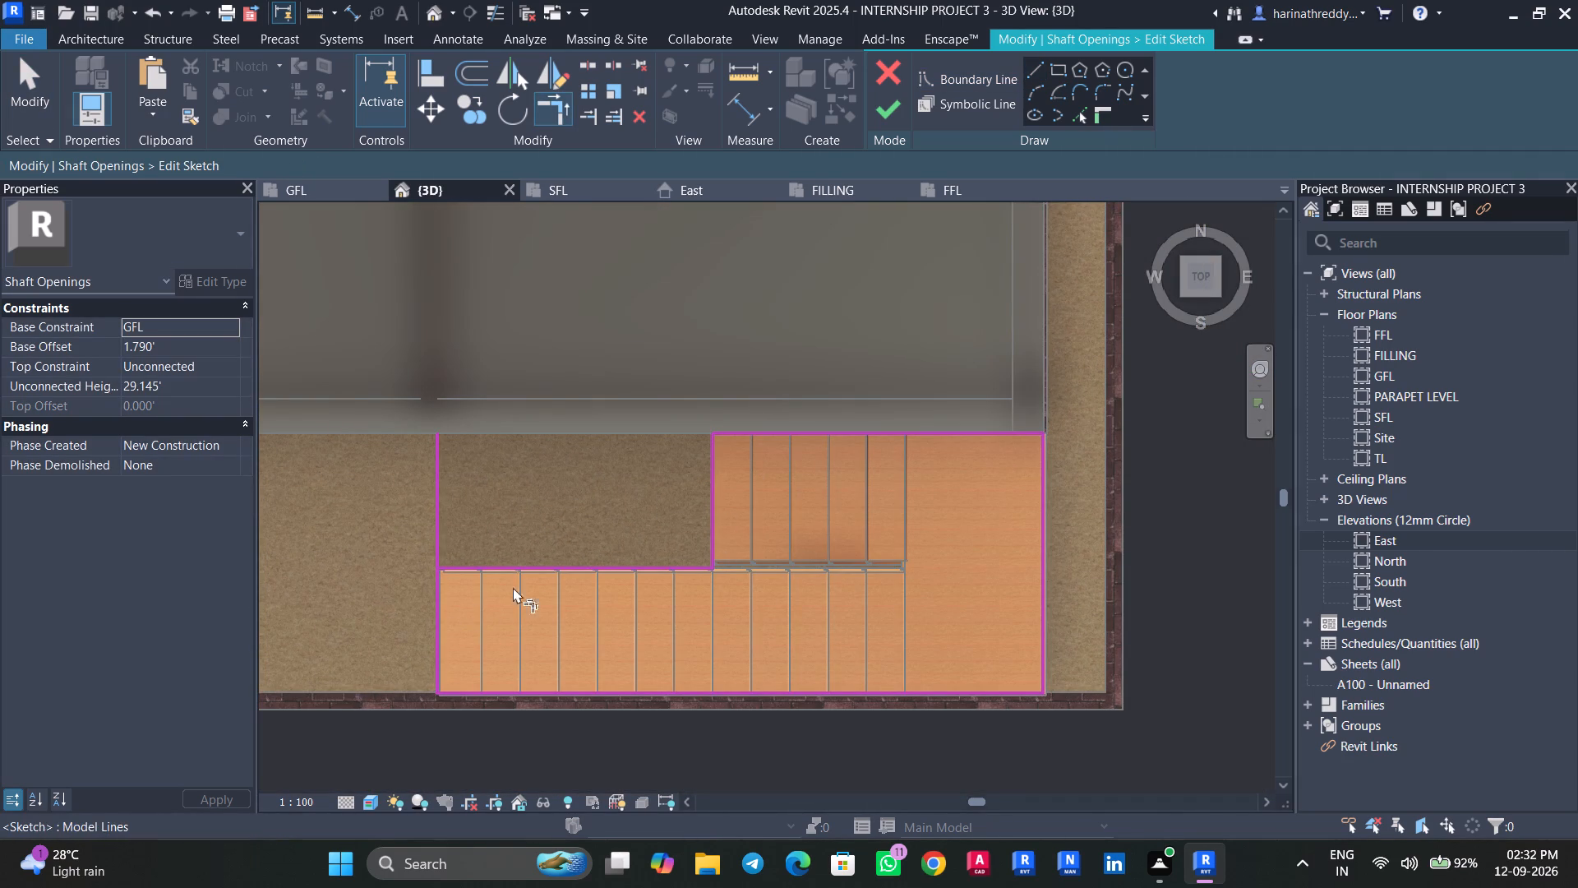
{"action": "left_click", "coordinate": [517, 575]}
{"action": "left_click", "coordinate": [890, 108]}
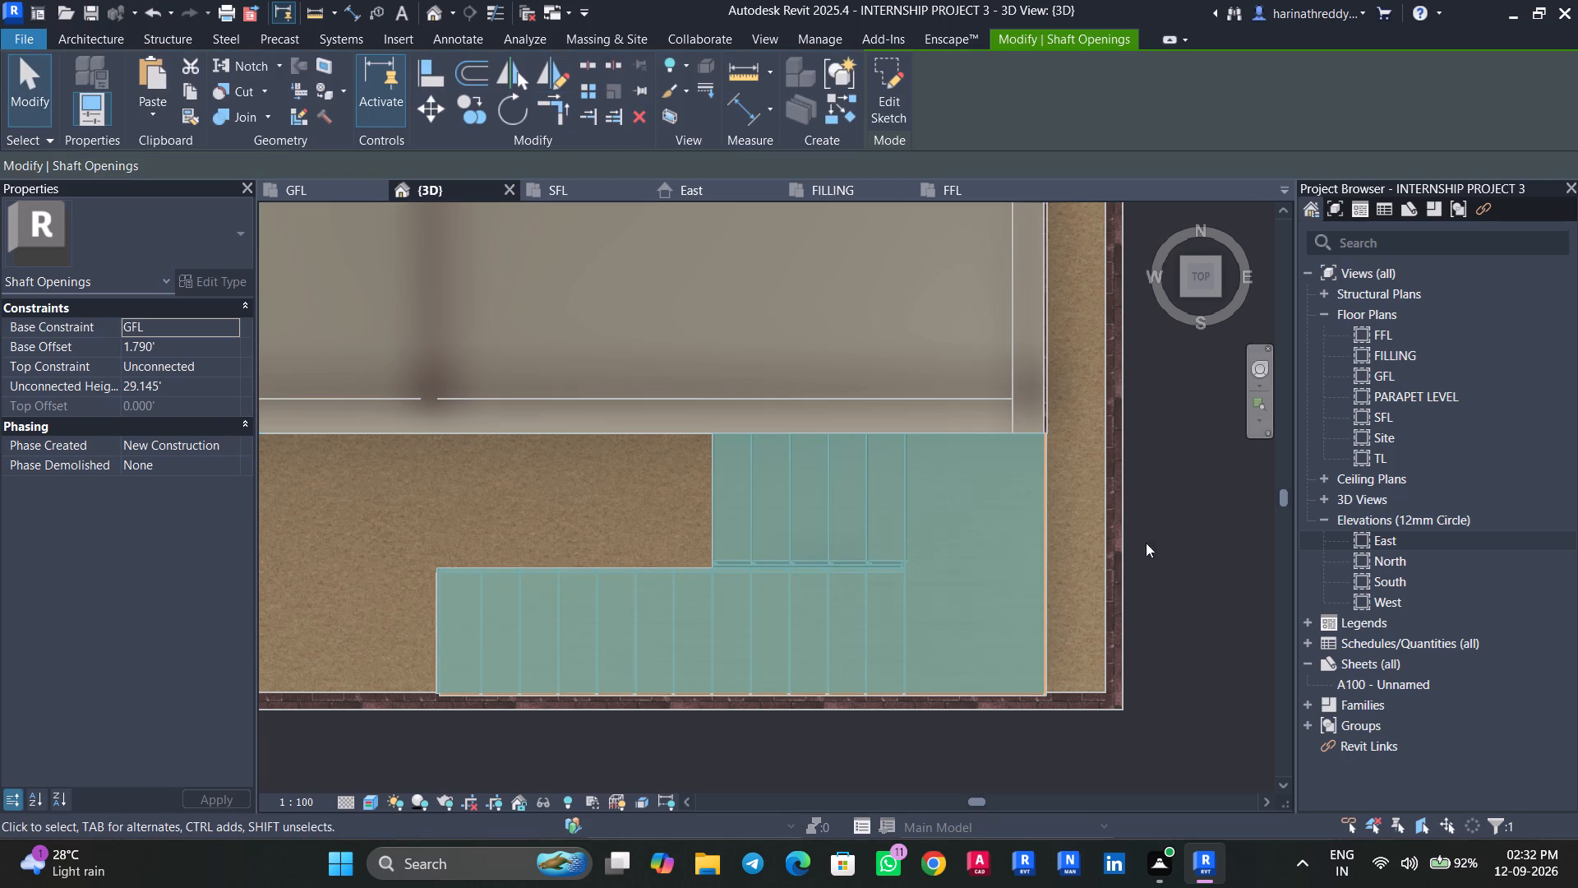
Examine the slabs around the staircase from several sides in 3D, checking how the reshaped shaft opening cuts them.
{"action": "key", "text": "Escape"}
{"action": "scroll", "coordinate": [1165, 664], "scroll_direction": "down", "scroll_amount": 4}
{"action": "middle_click_drag", "start_coordinate": [1172, 676], "coordinate": [1156, 393], "text": "shift"}
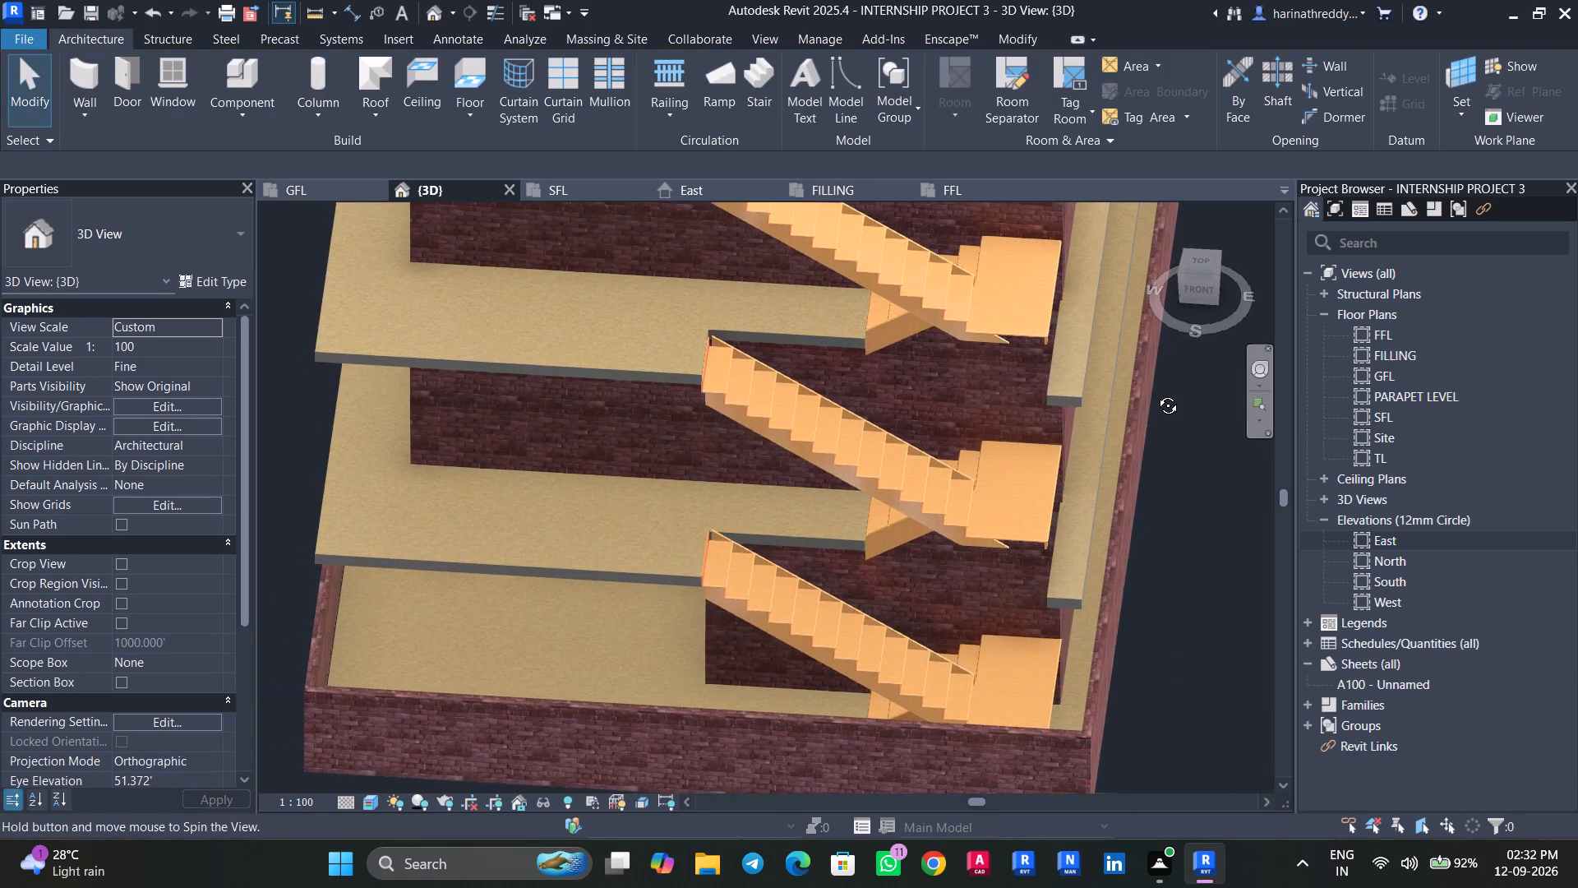
{"action": "middle_click_drag", "start_coordinate": [1156, 393], "coordinate": [1198, 255], "text": "shift"}
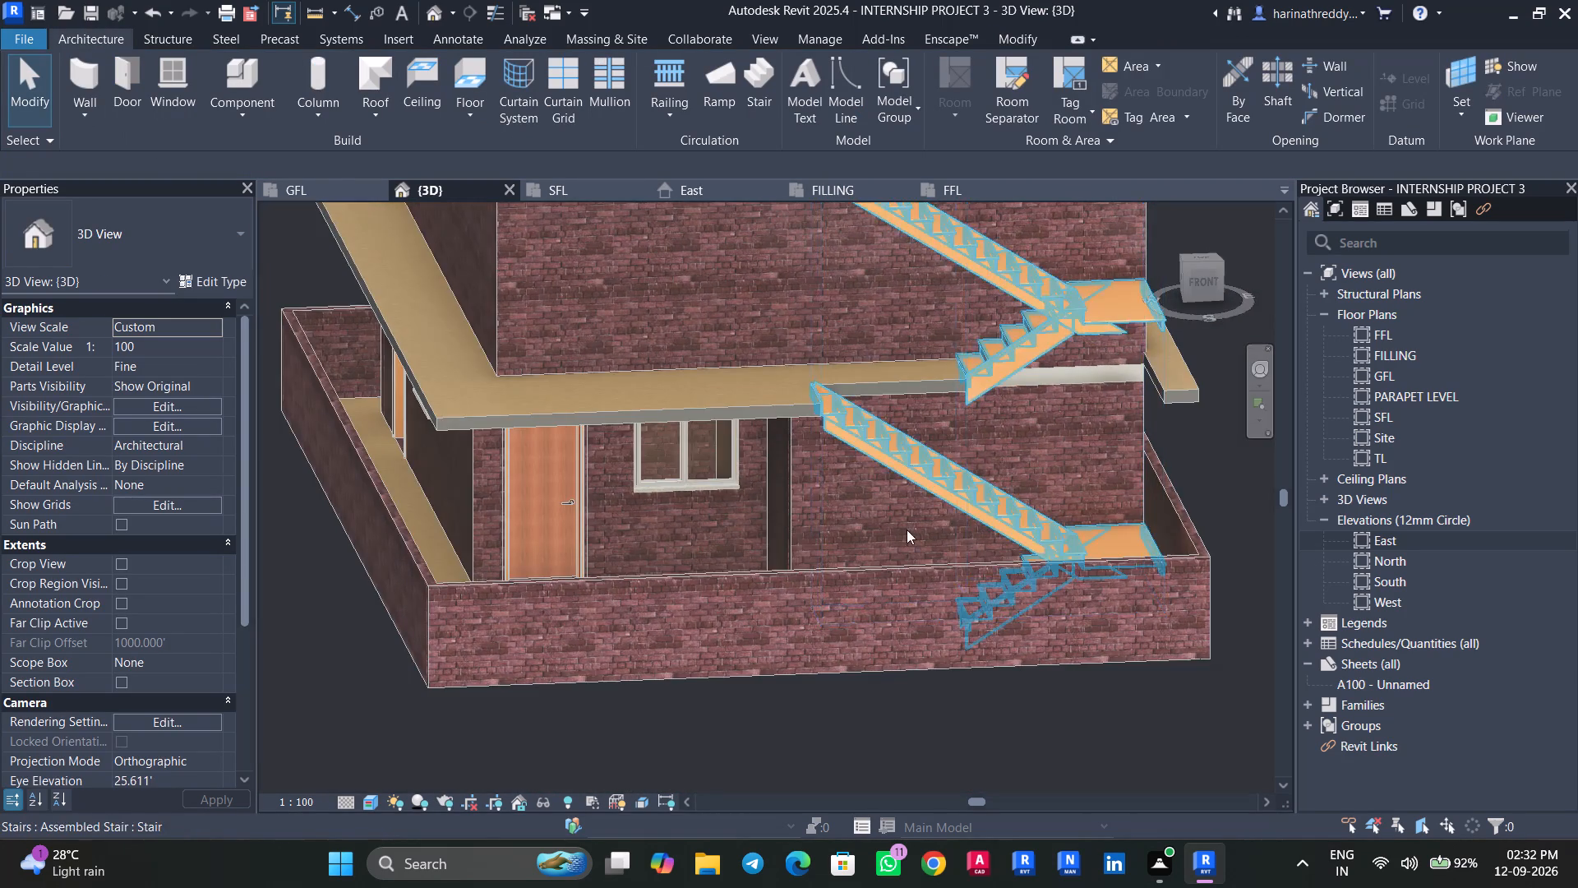
{"action": "scroll", "coordinate": [907, 530], "scroll_direction": "down", "scroll_amount": 4}
{"action": "middle_click_drag", "start_coordinate": [1094, 601], "coordinate": [998, 654], "text": "shift"}
{"action": "scroll", "coordinate": [997, 647], "scroll_direction": "down", "scroll_amount": 4}
{"action": "scroll", "coordinate": [810, 645], "scroll_direction": "up", "scroll_amount": 3}
{"action": "middle_click_drag", "start_coordinate": [834, 687], "coordinate": [891, 755], "text": "shift"}
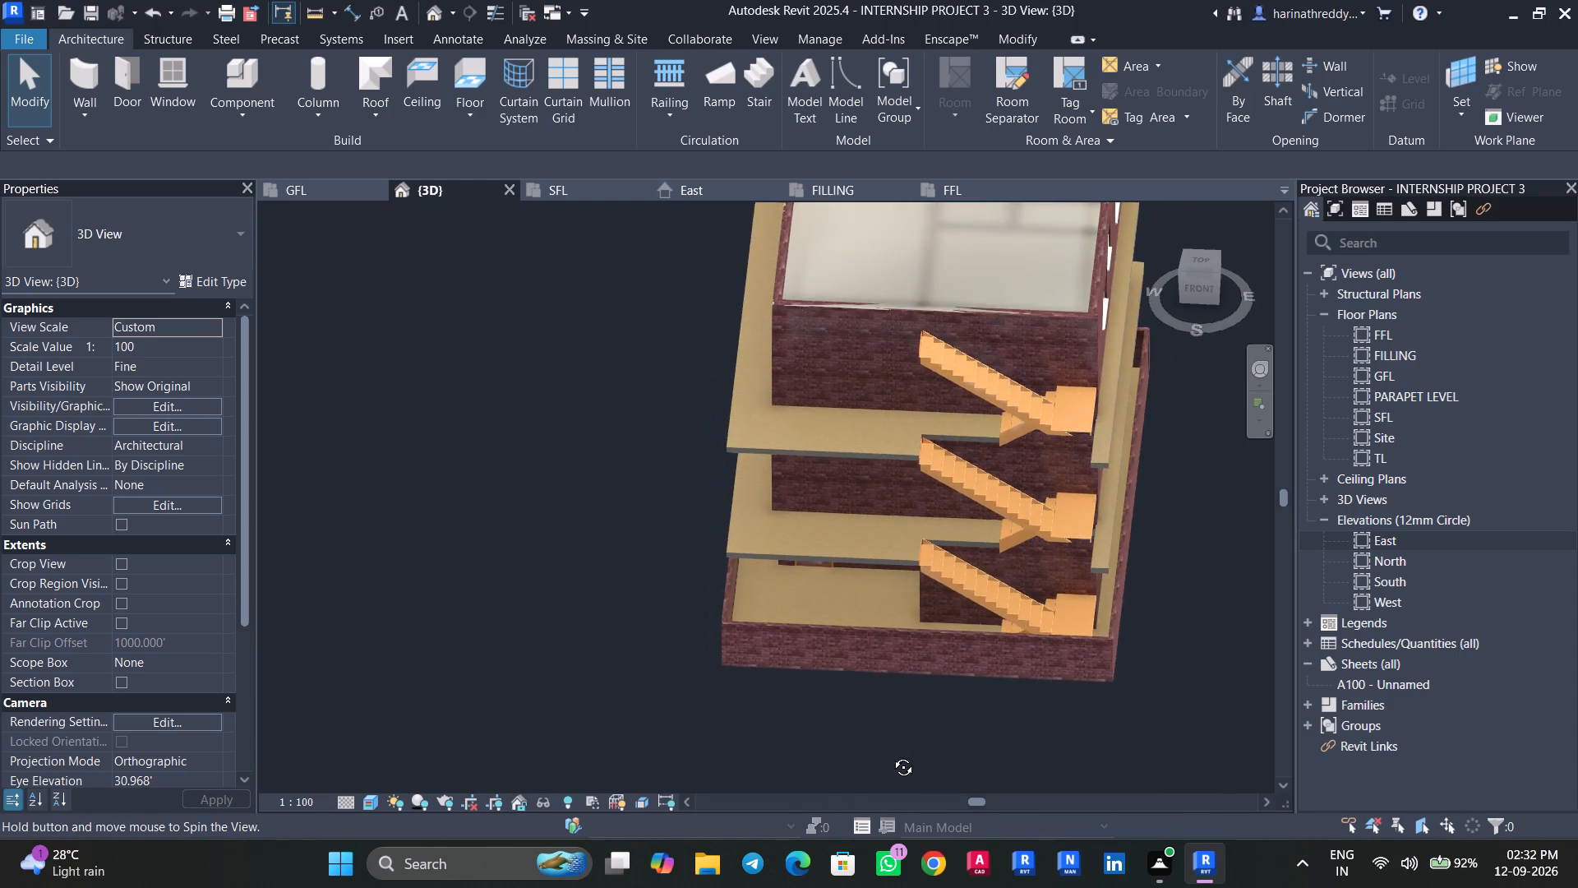
{"action": "middle_click_drag", "start_coordinate": [891, 755], "coordinate": [905, 744], "text": "shift"}
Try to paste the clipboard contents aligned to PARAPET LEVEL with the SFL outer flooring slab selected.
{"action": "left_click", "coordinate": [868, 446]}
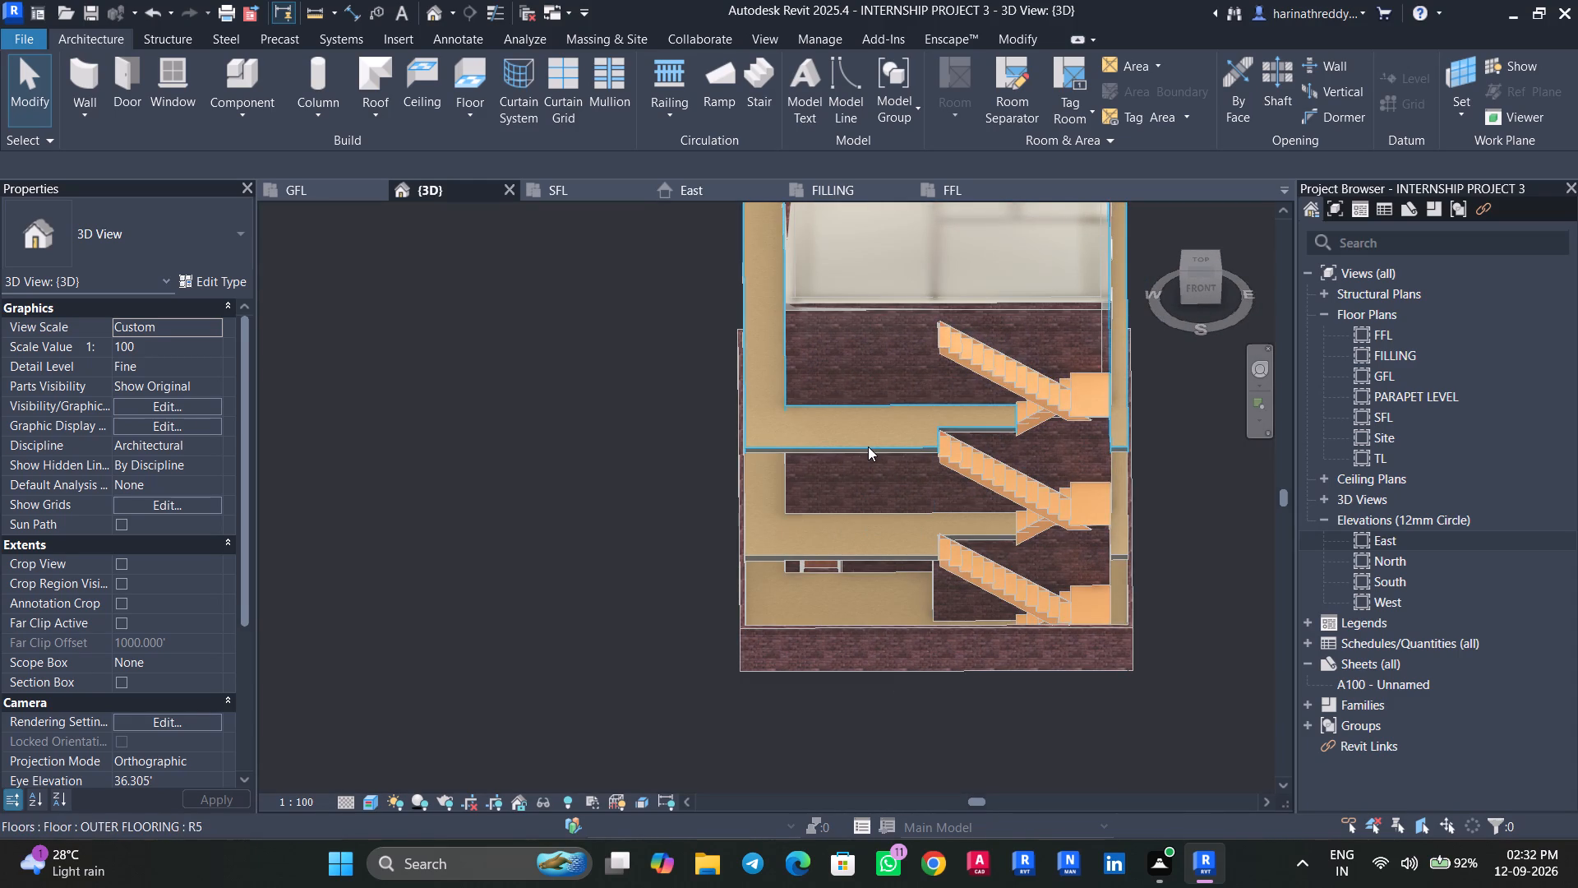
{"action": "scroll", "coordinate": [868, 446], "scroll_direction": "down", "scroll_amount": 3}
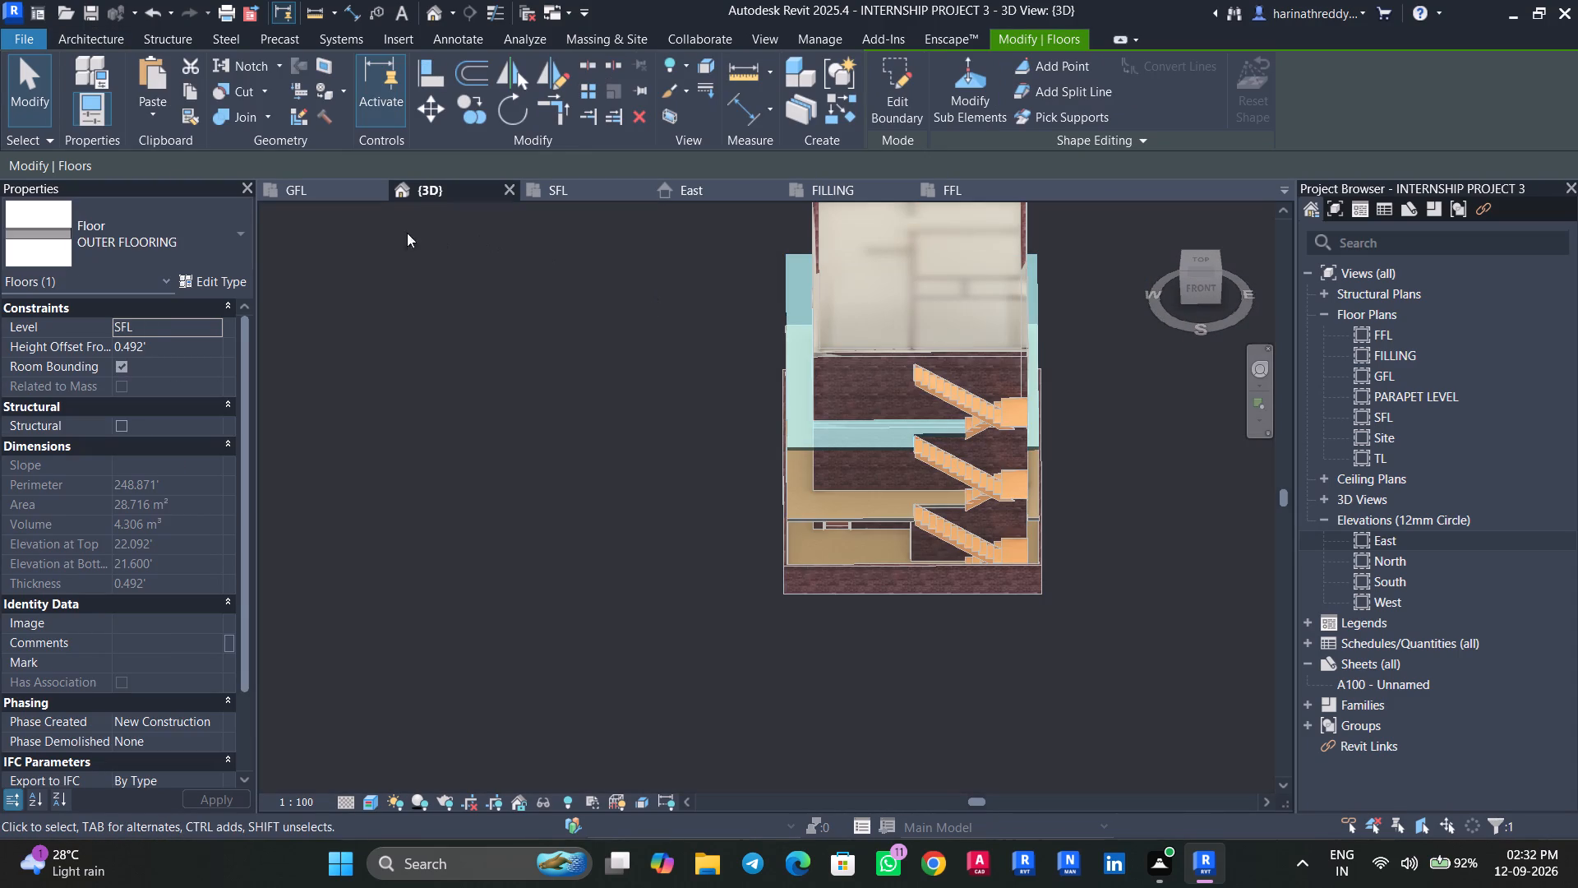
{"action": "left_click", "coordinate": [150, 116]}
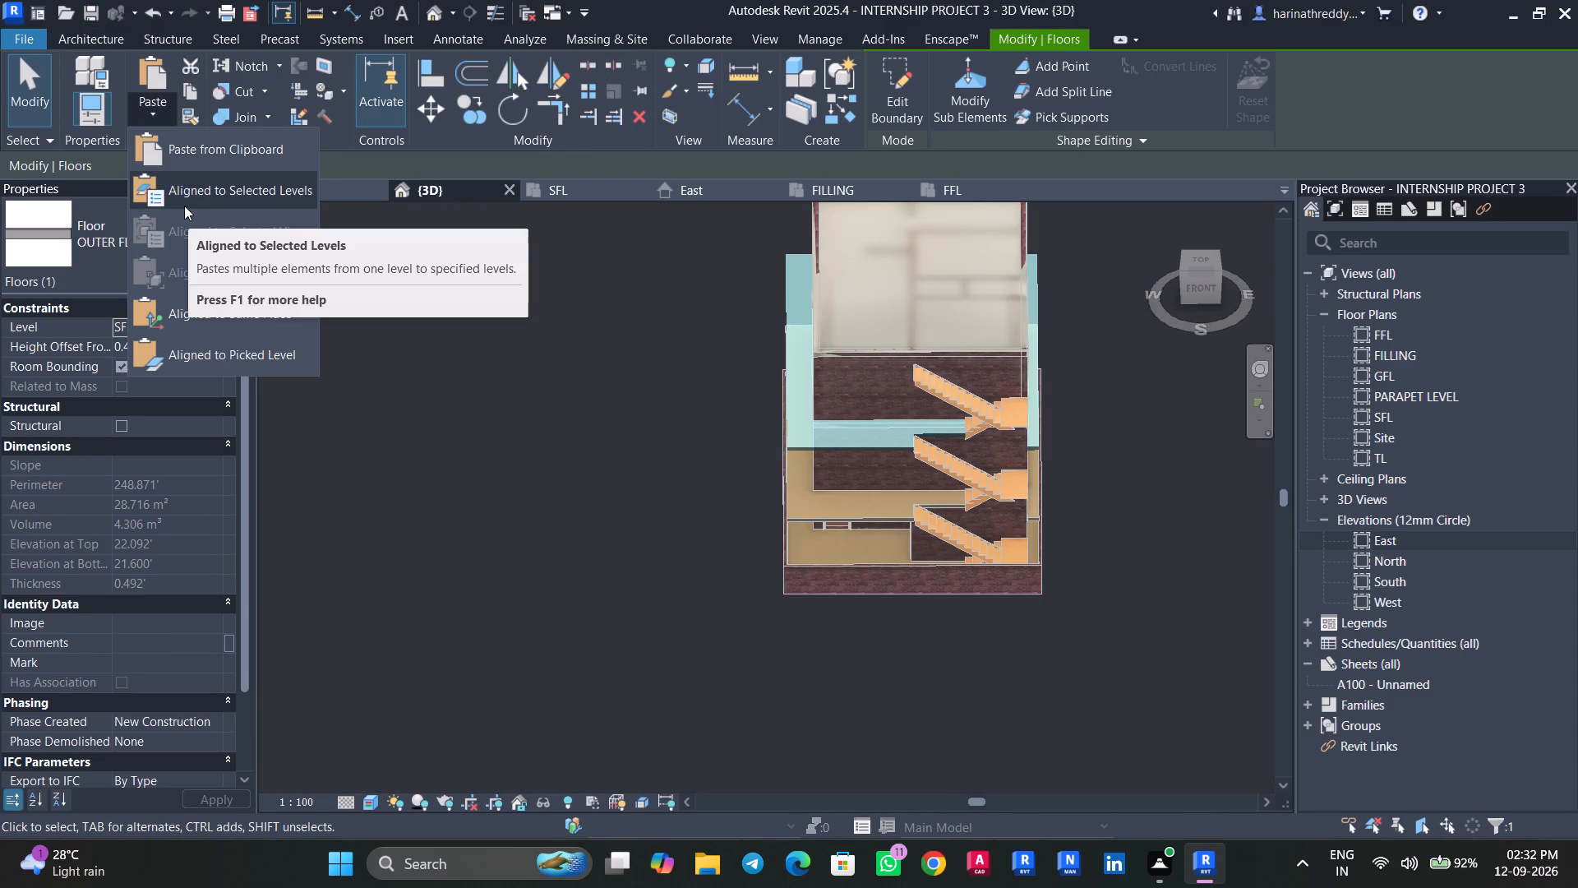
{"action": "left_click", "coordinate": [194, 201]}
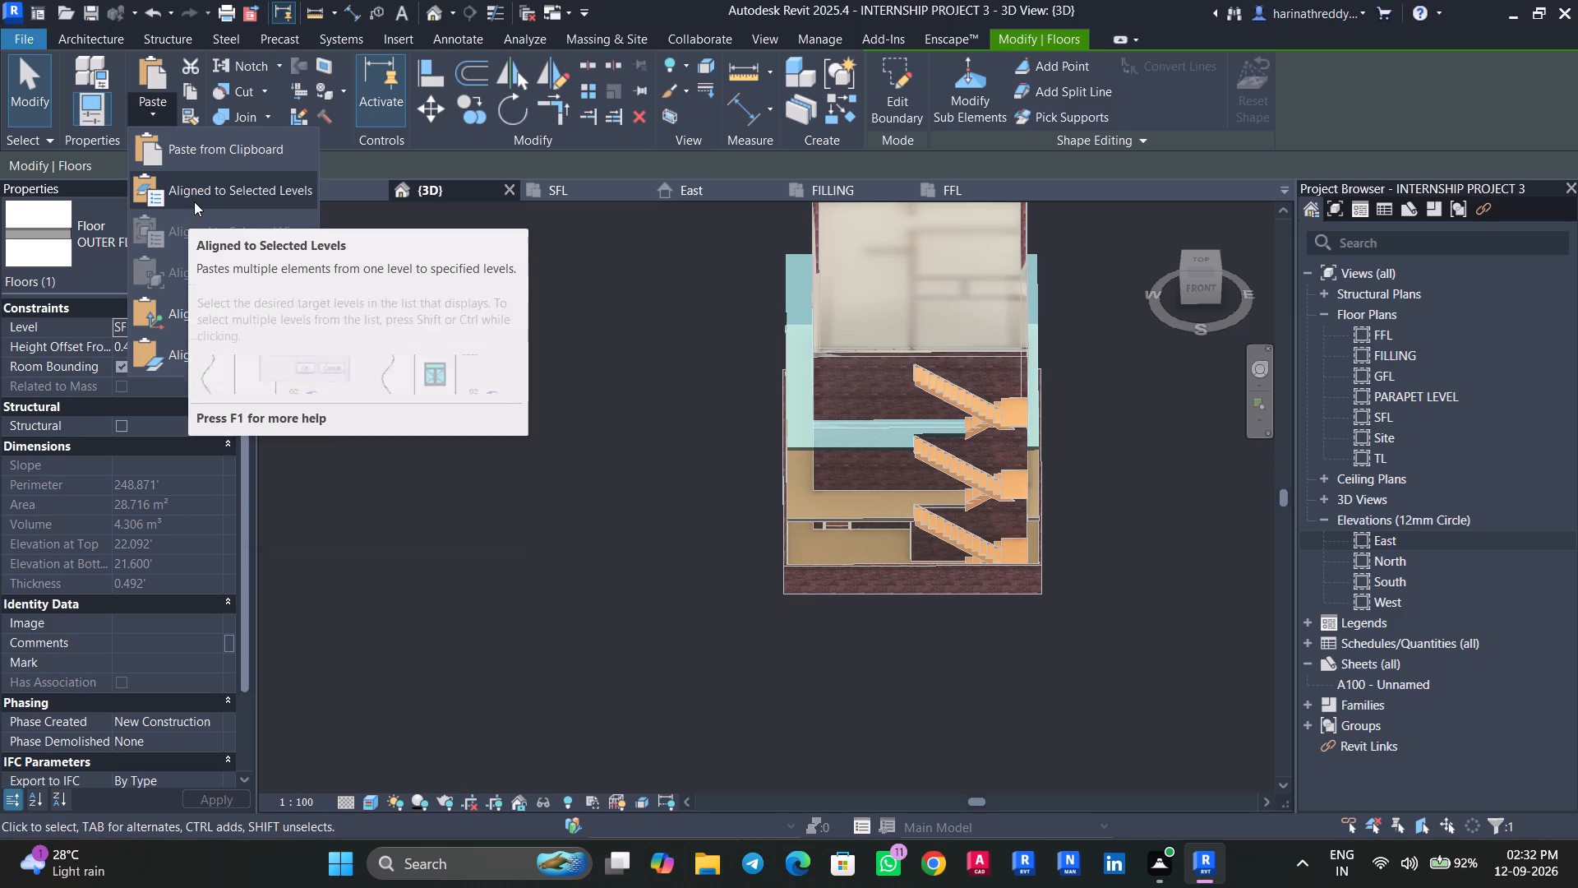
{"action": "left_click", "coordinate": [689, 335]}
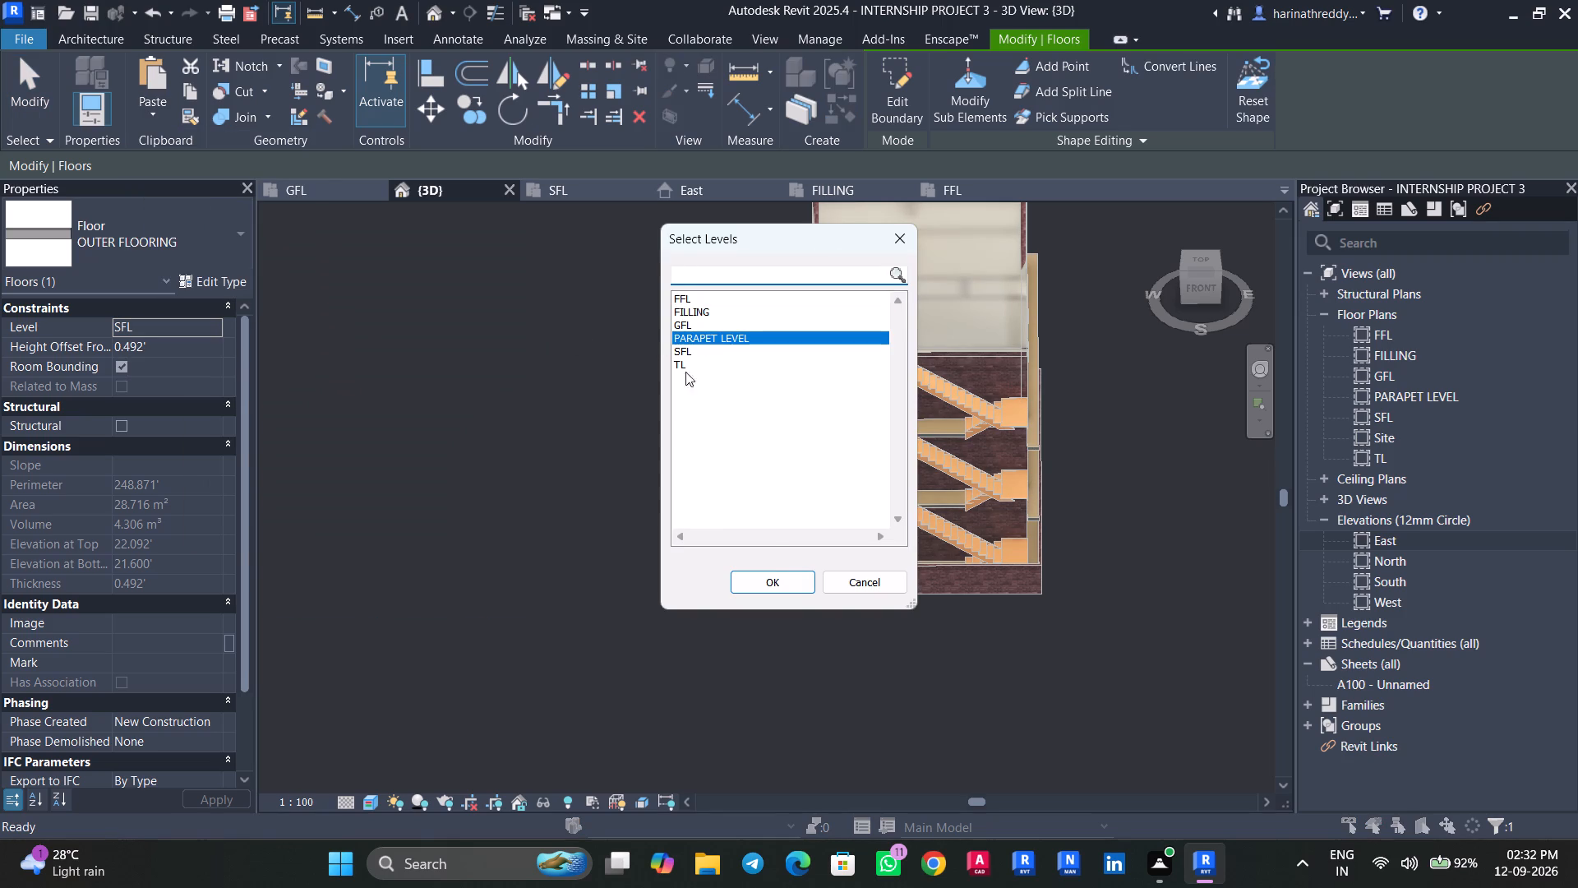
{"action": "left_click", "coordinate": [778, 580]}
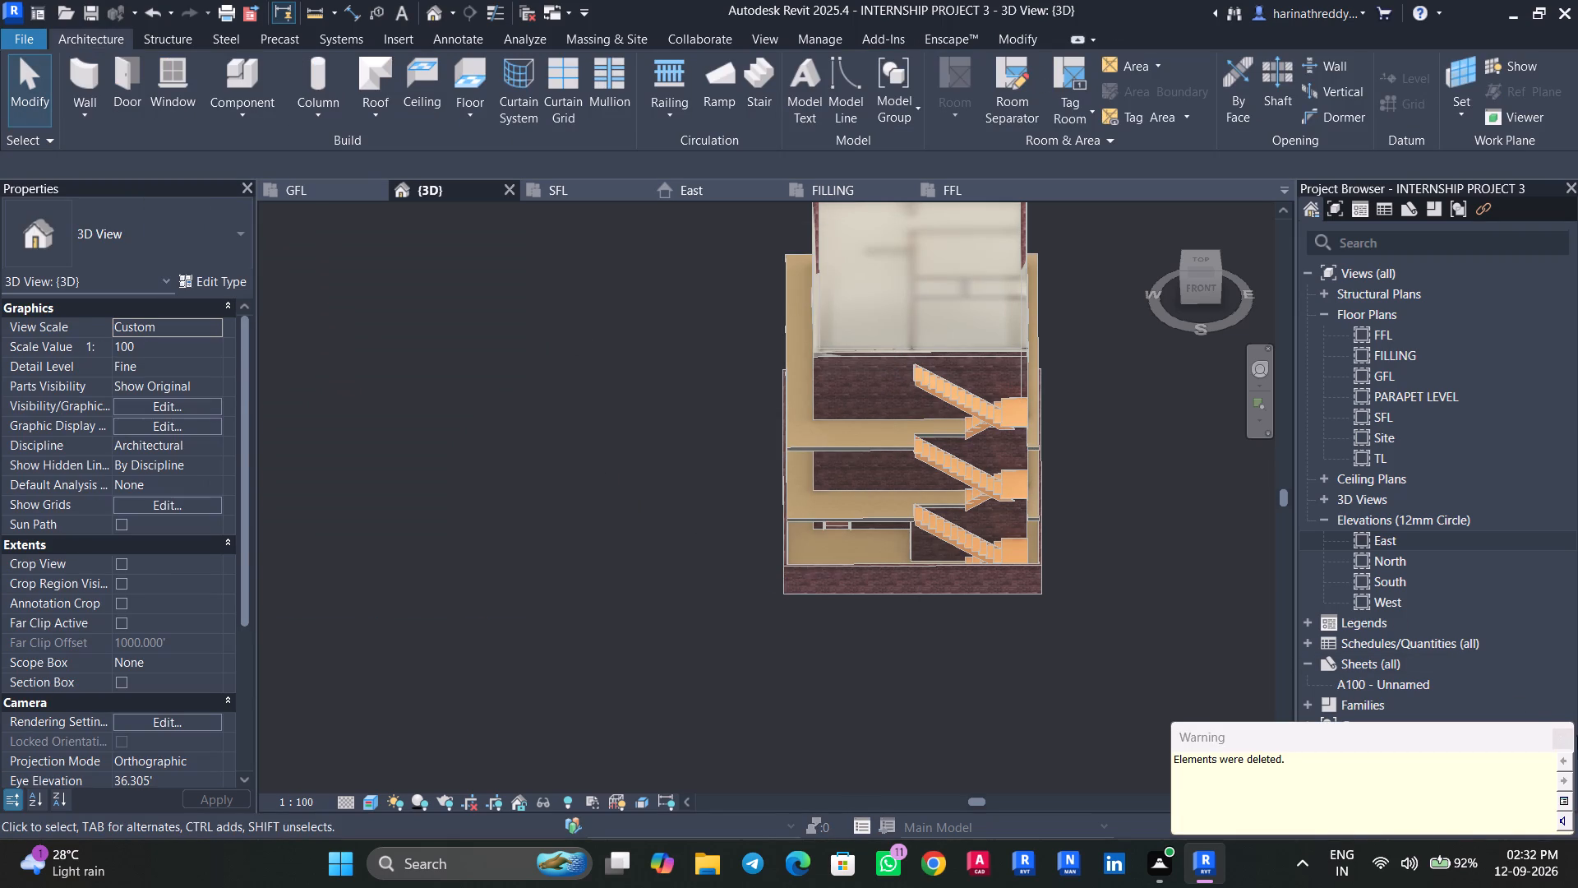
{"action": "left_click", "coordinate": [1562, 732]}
Copy the OUTER FLOORING slab at SFL and paste it aligned to PARAPET LEVEL.
{"action": "middle_click_drag", "start_coordinate": [1094, 428], "coordinate": [1182, 214], "text": "shift"}
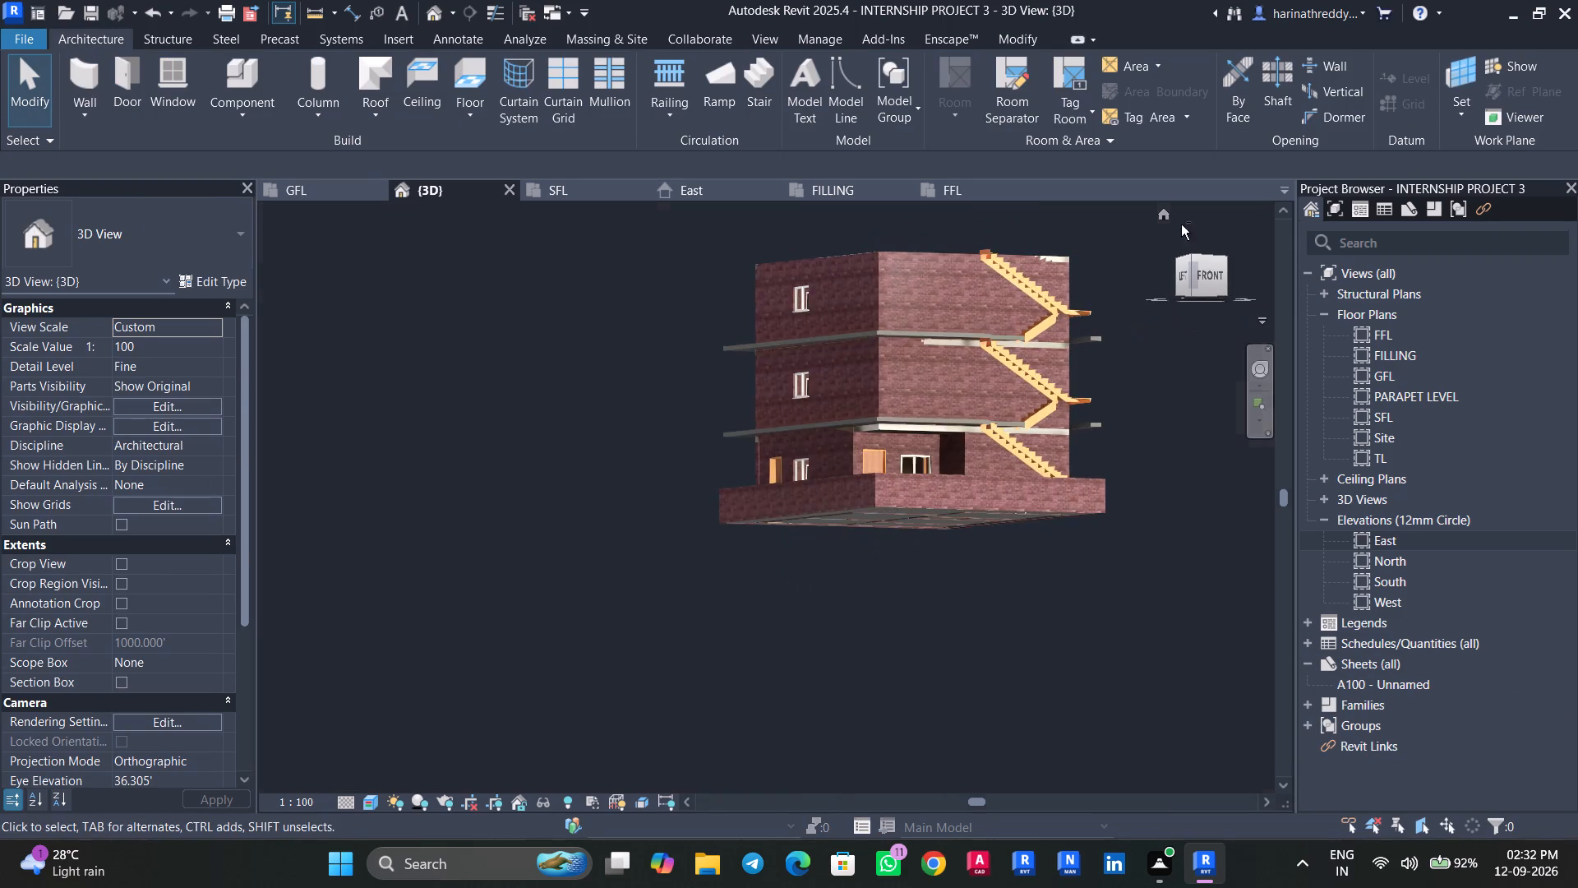
{"action": "left_click", "coordinate": [1207, 279]}
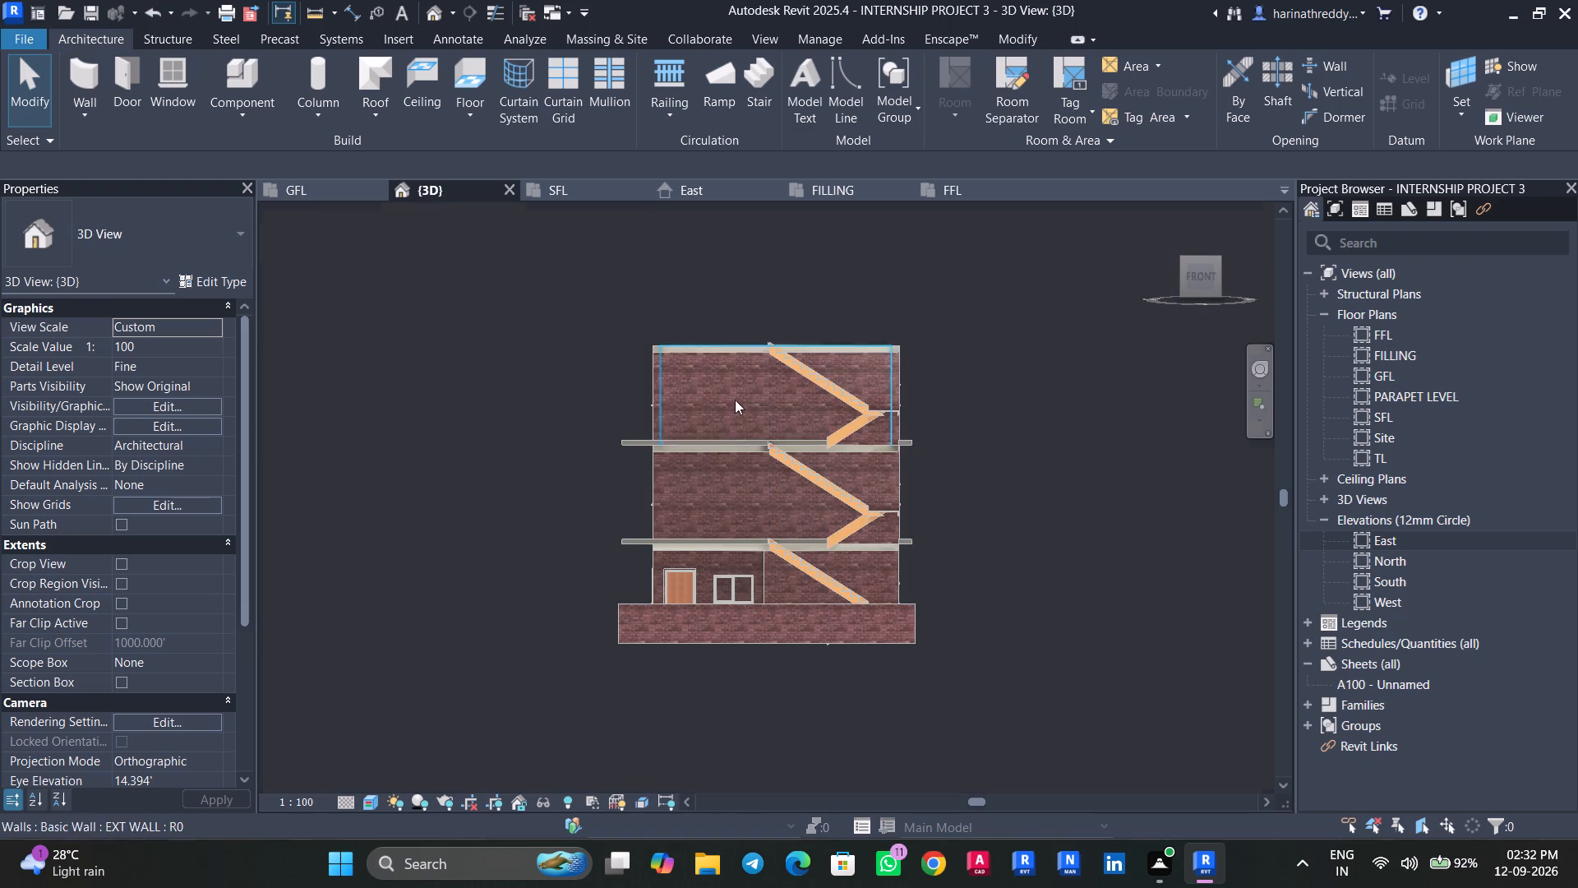
{"action": "key", "text": "Escape"}
{"action": "left_click", "coordinate": [621, 437]}
{"action": "scroll", "coordinate": [626, 440], "scroll_direction": "up", "scroll_amount": 3}
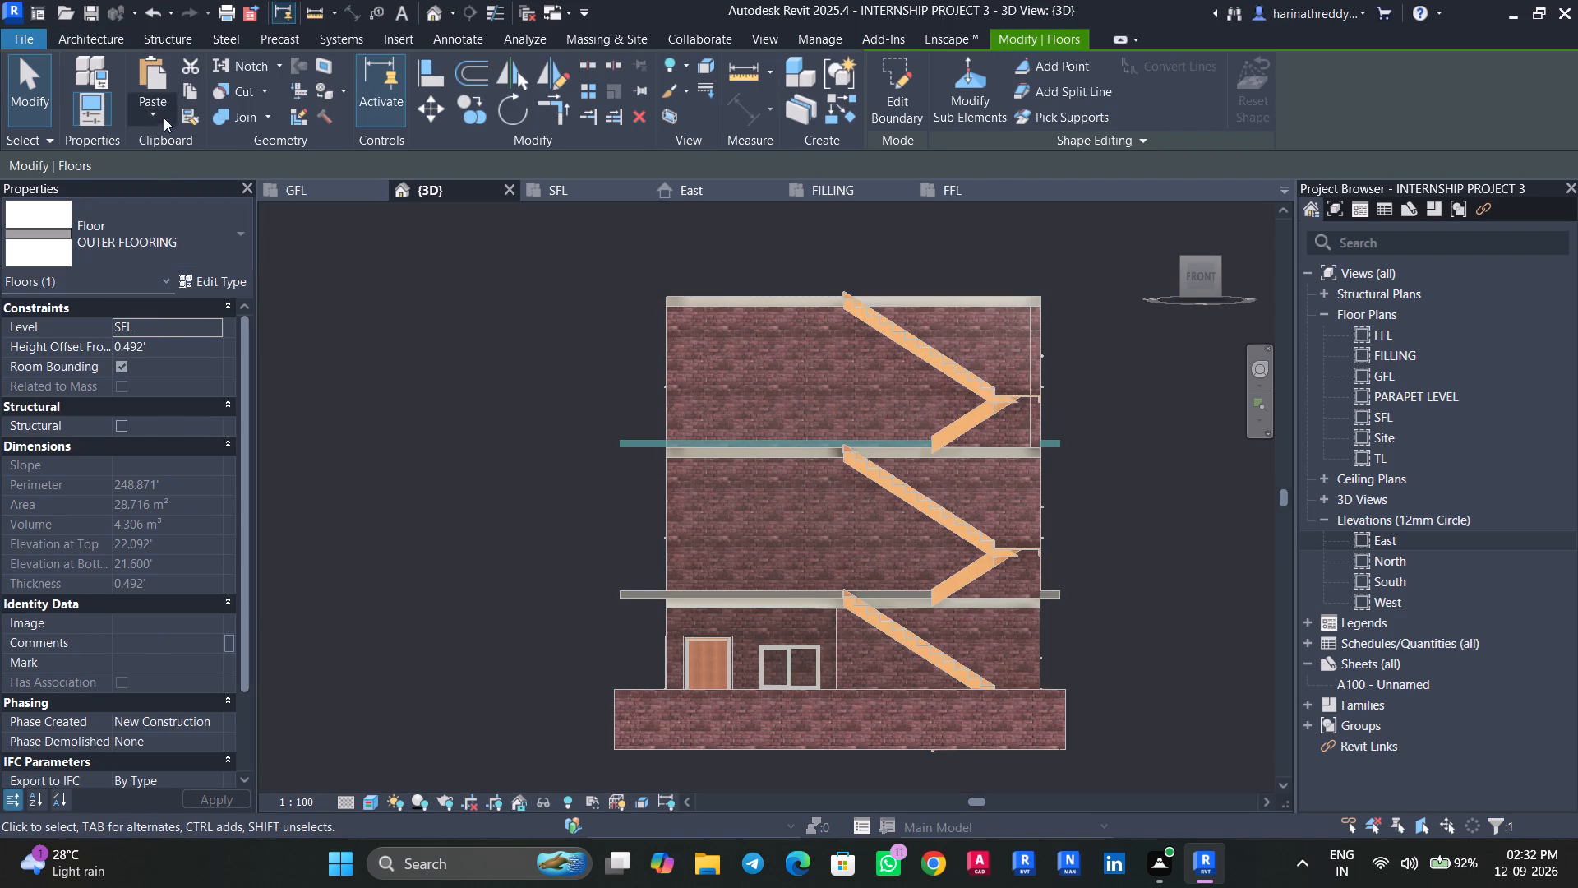
{"action": "left_click", "coordinate": [180, 92]}
{"action": "left_click", "coordinate": [192, 91]}
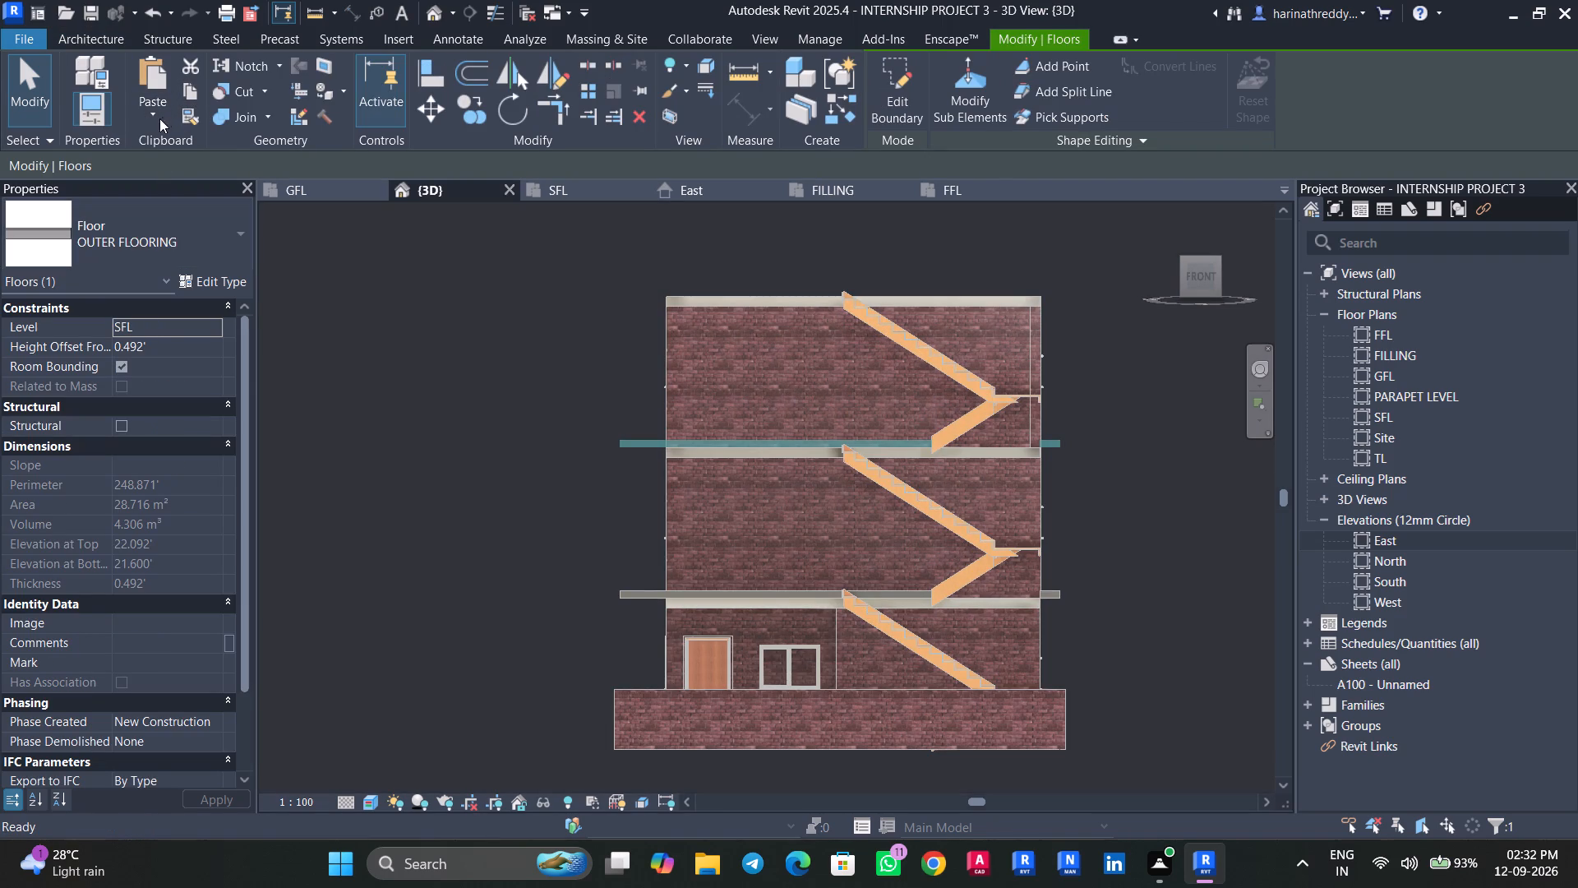
{"action": "left_click", "coordinate": [159, 118]}
{"action": "left_click", "coordinate": [197, 175]}
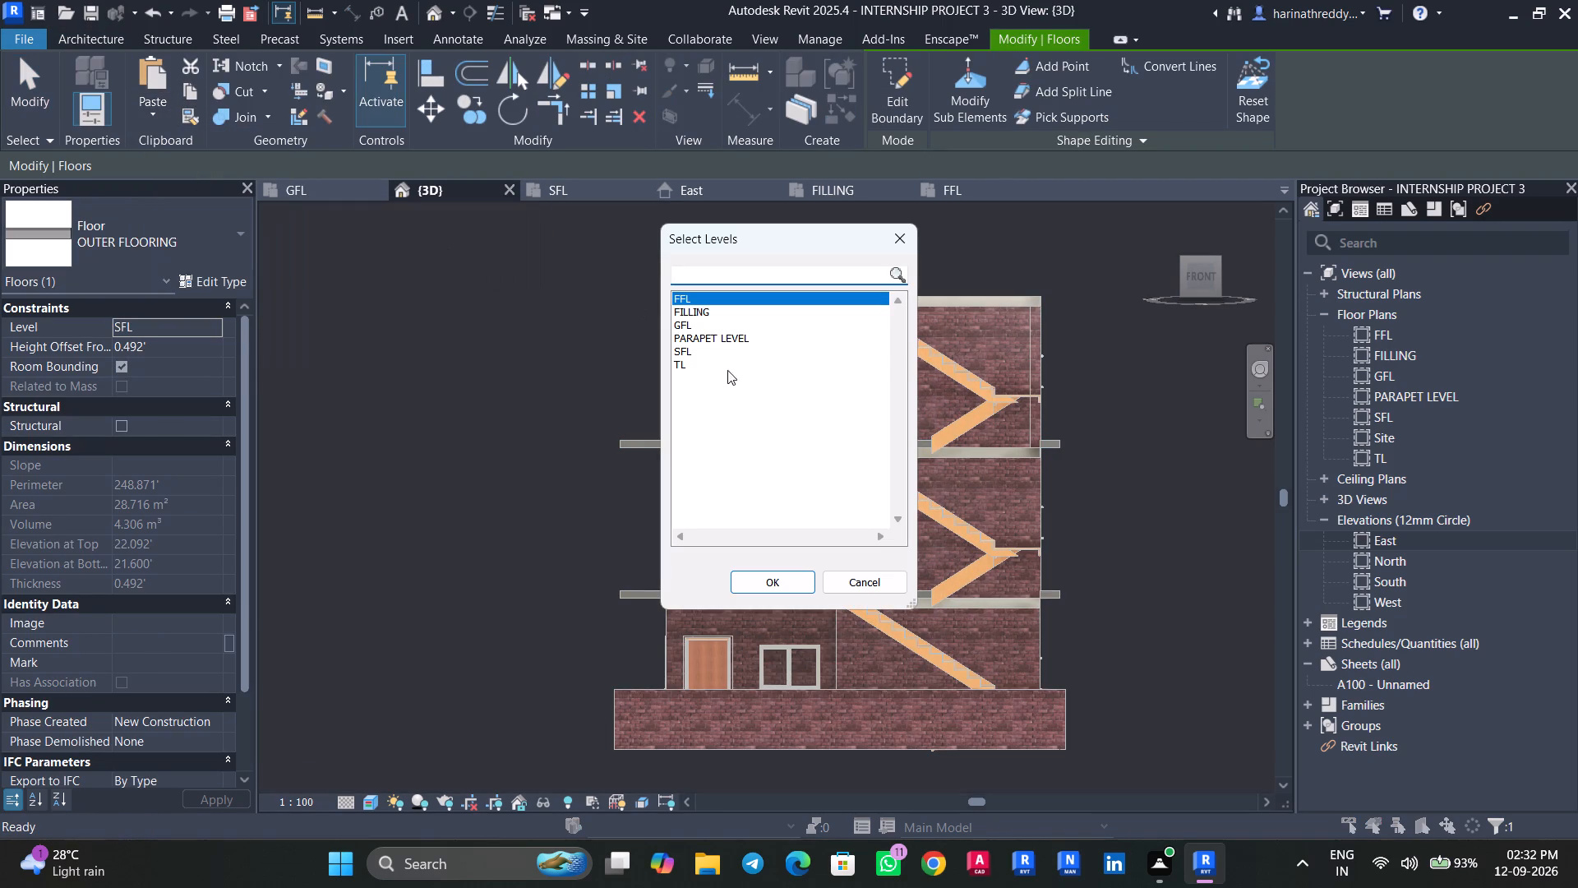
{"action": "left_click", "coordinate": [708, 339]}
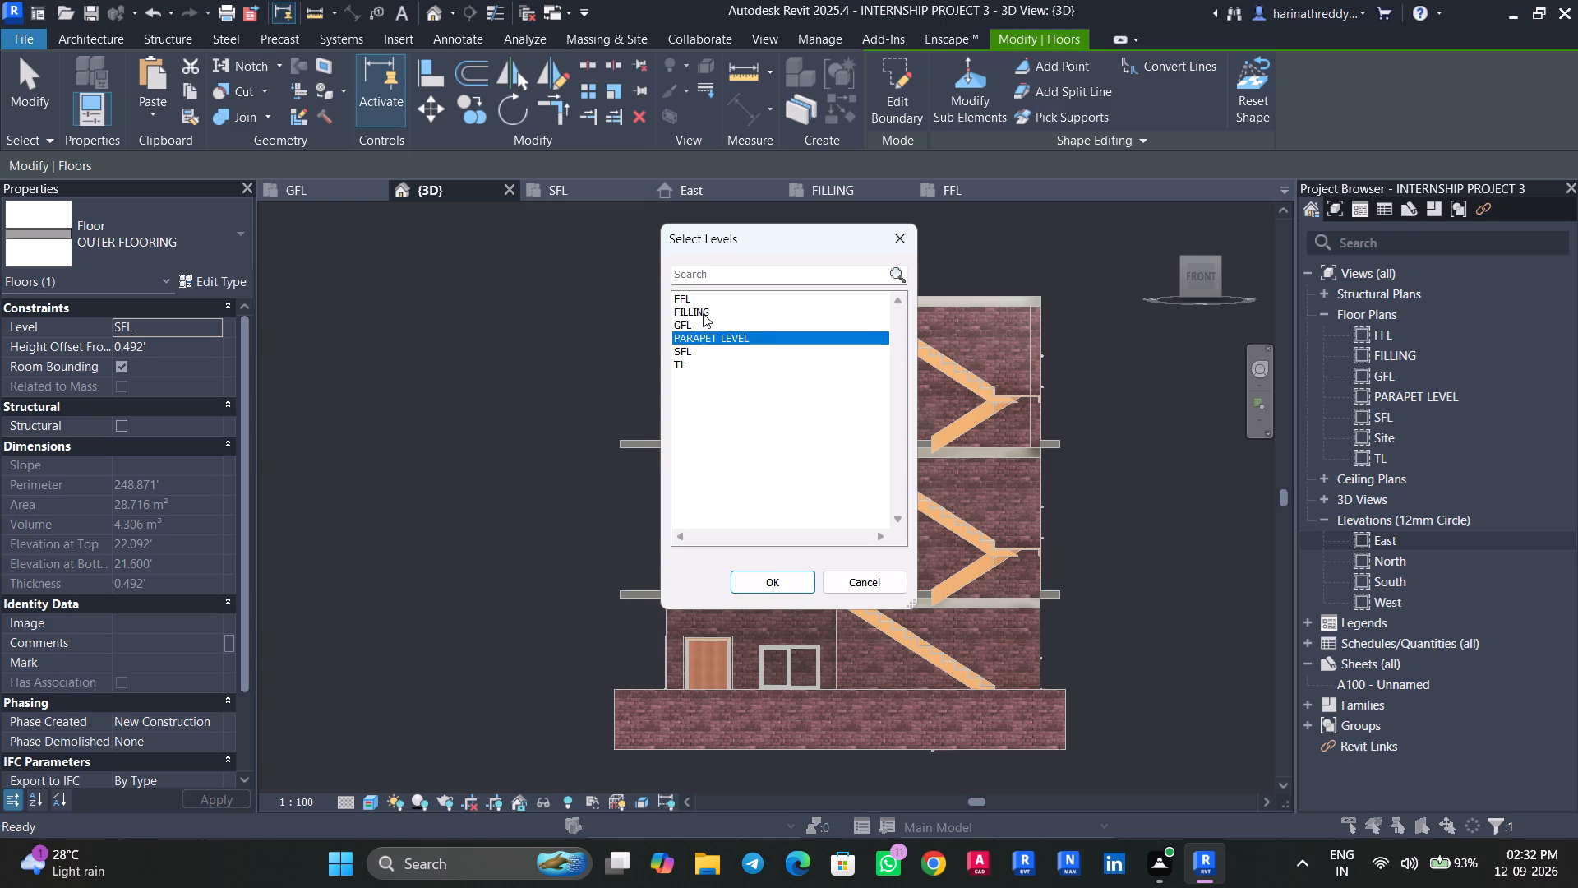
{"action": "left_click", "coordinate": [763, 582]}
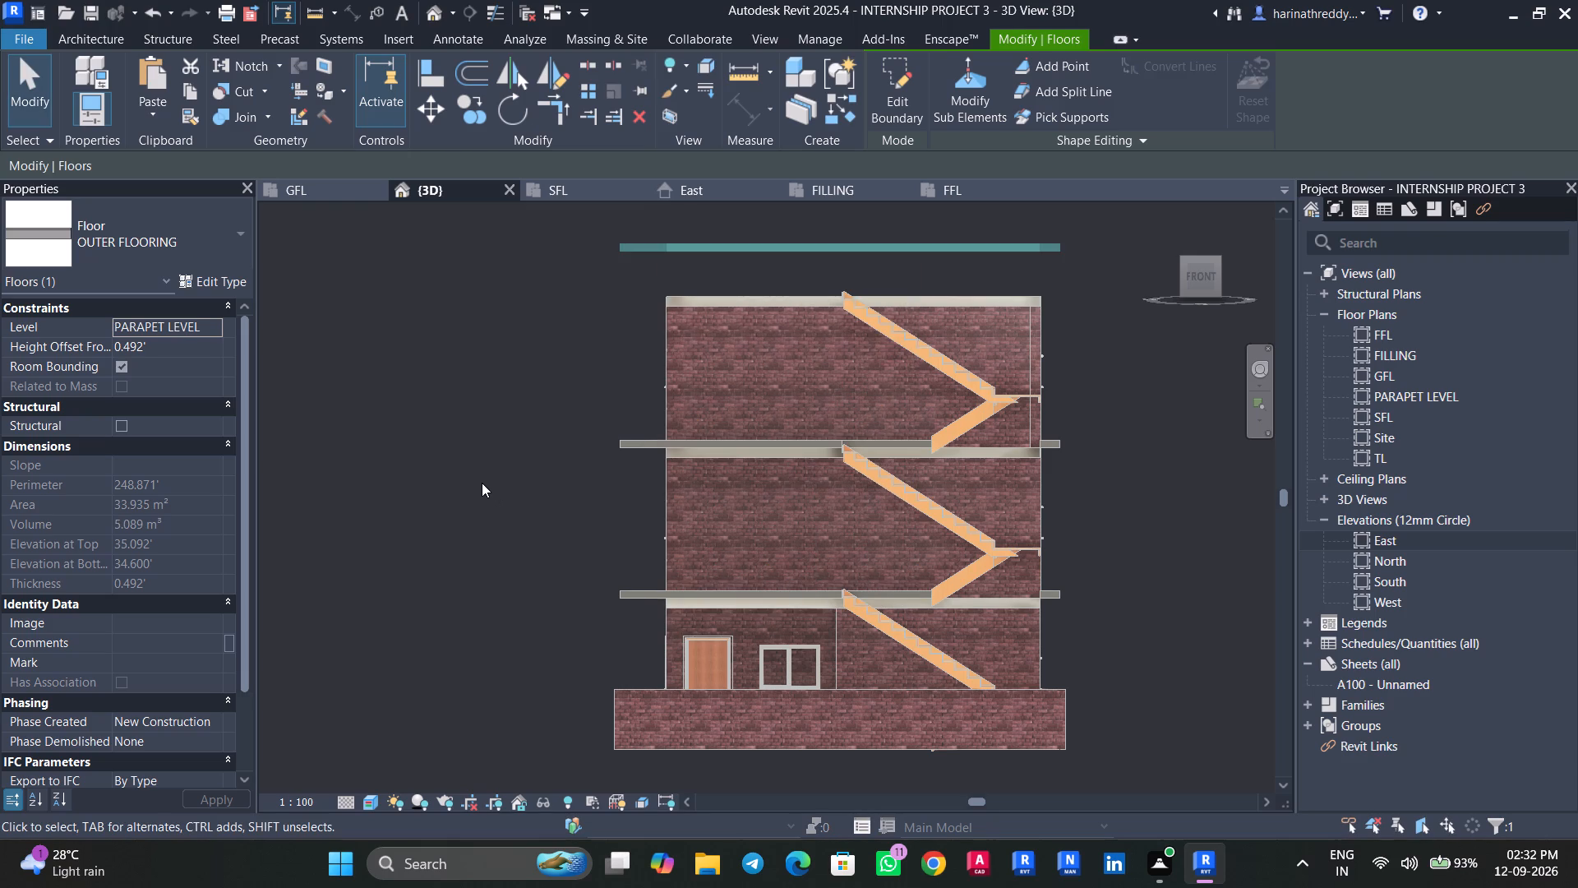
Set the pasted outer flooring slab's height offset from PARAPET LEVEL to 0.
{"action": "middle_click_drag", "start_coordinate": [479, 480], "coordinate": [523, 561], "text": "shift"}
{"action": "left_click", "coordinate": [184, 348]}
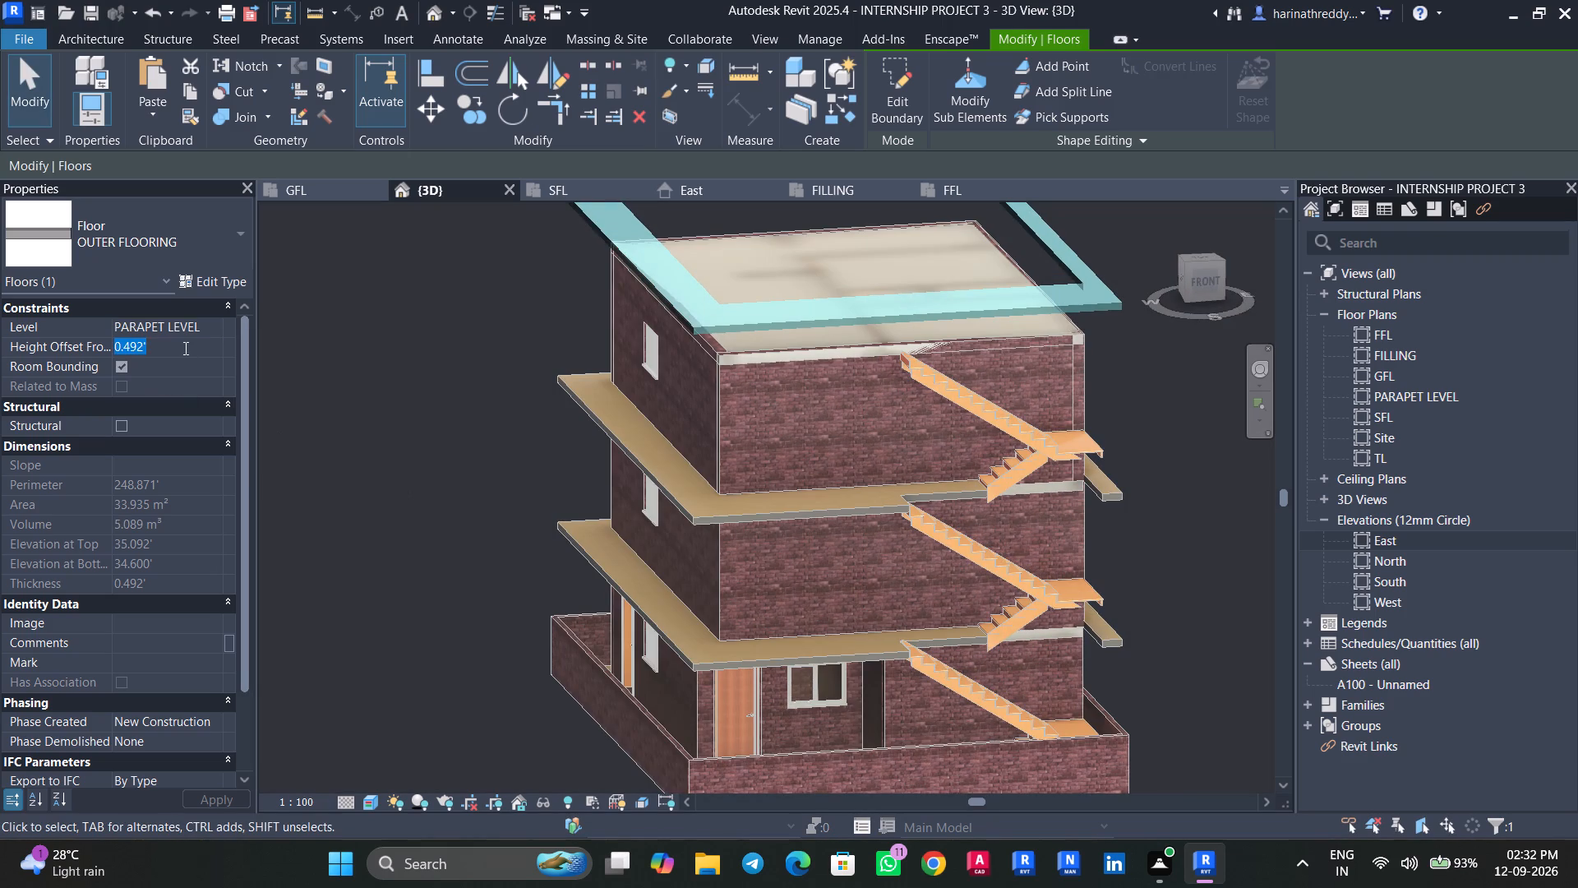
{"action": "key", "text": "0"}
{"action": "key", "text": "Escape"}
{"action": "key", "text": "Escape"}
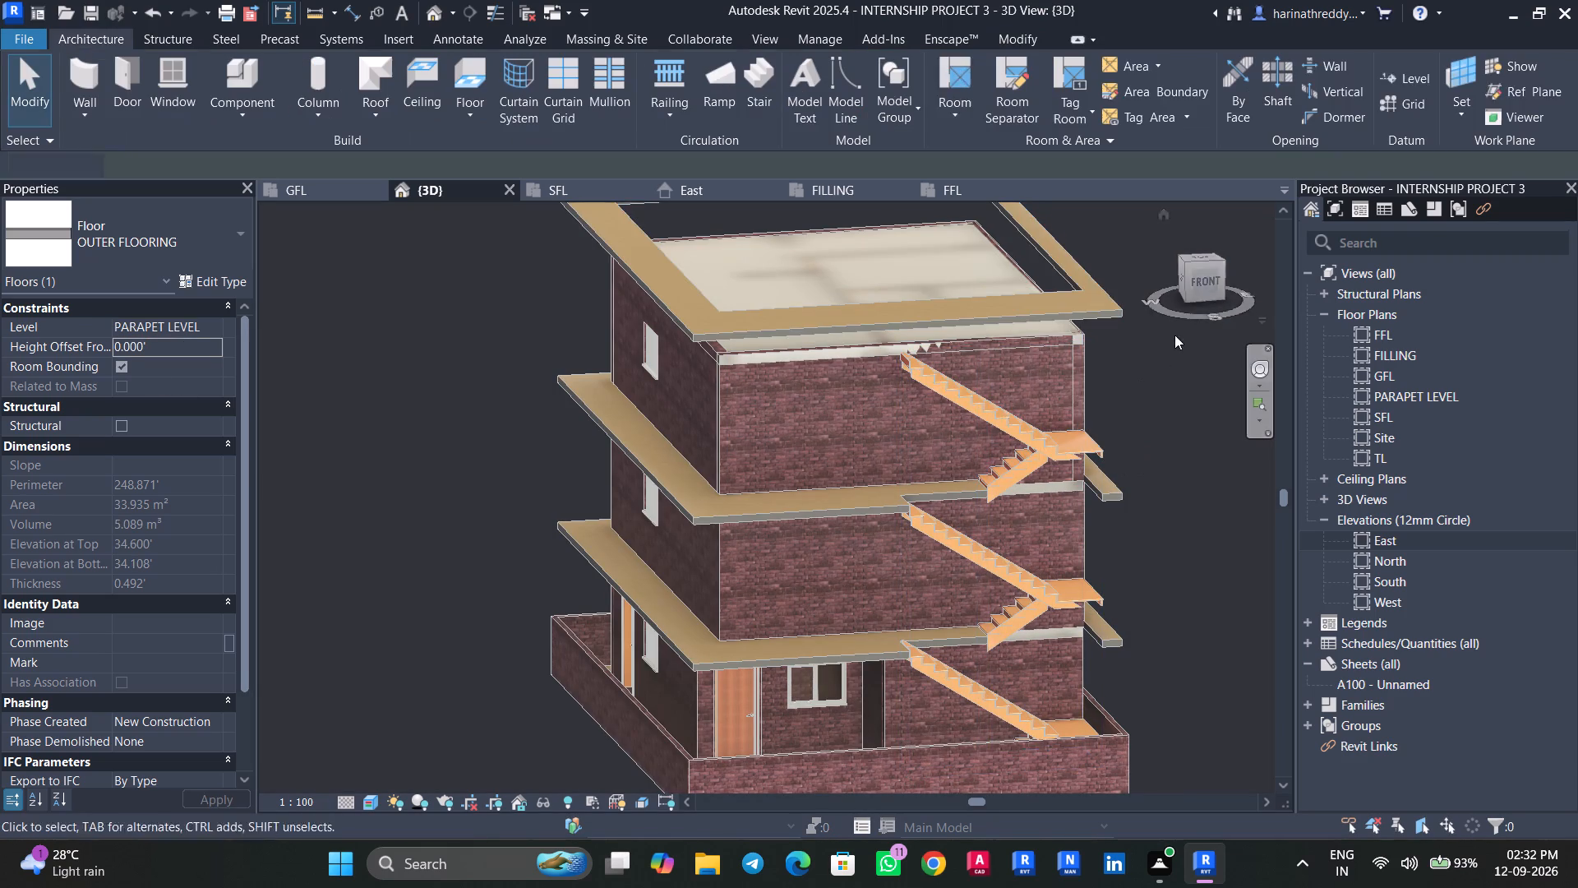
In the East elevation, move the pasted outer flooring slab down so its underside sits on level TL.
{"action": "left_click", "coordinate": [1202, 287]}
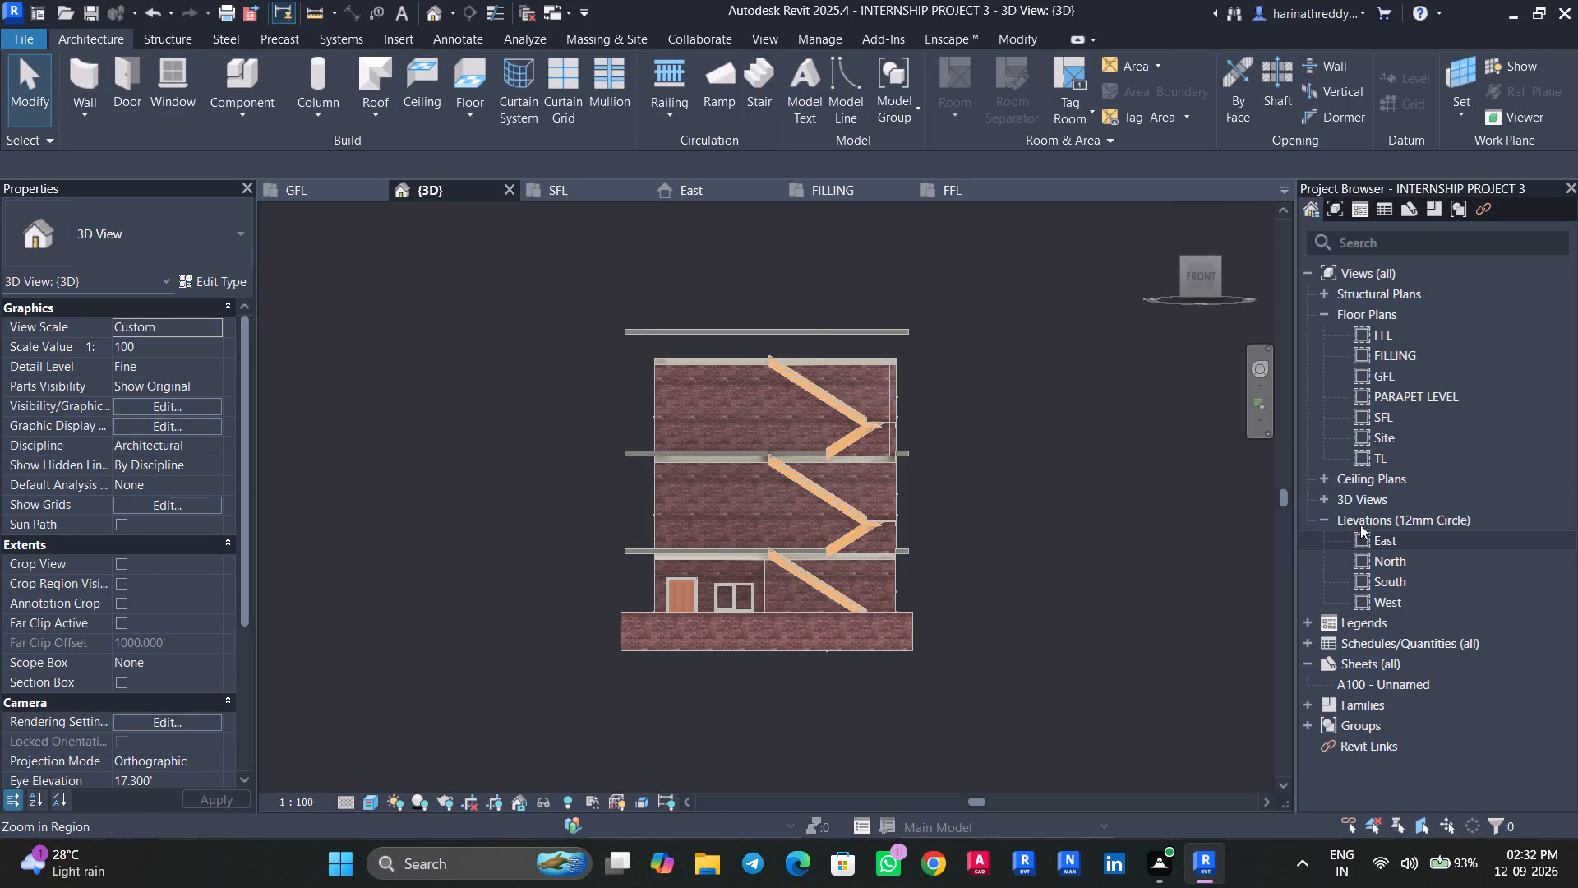
{"action": "double_click", "coordinate": [1367, 535]}
{"action": "middle_click_drag", "start_coordinate": [1137, 436], "coordinate": [1110, 524]}
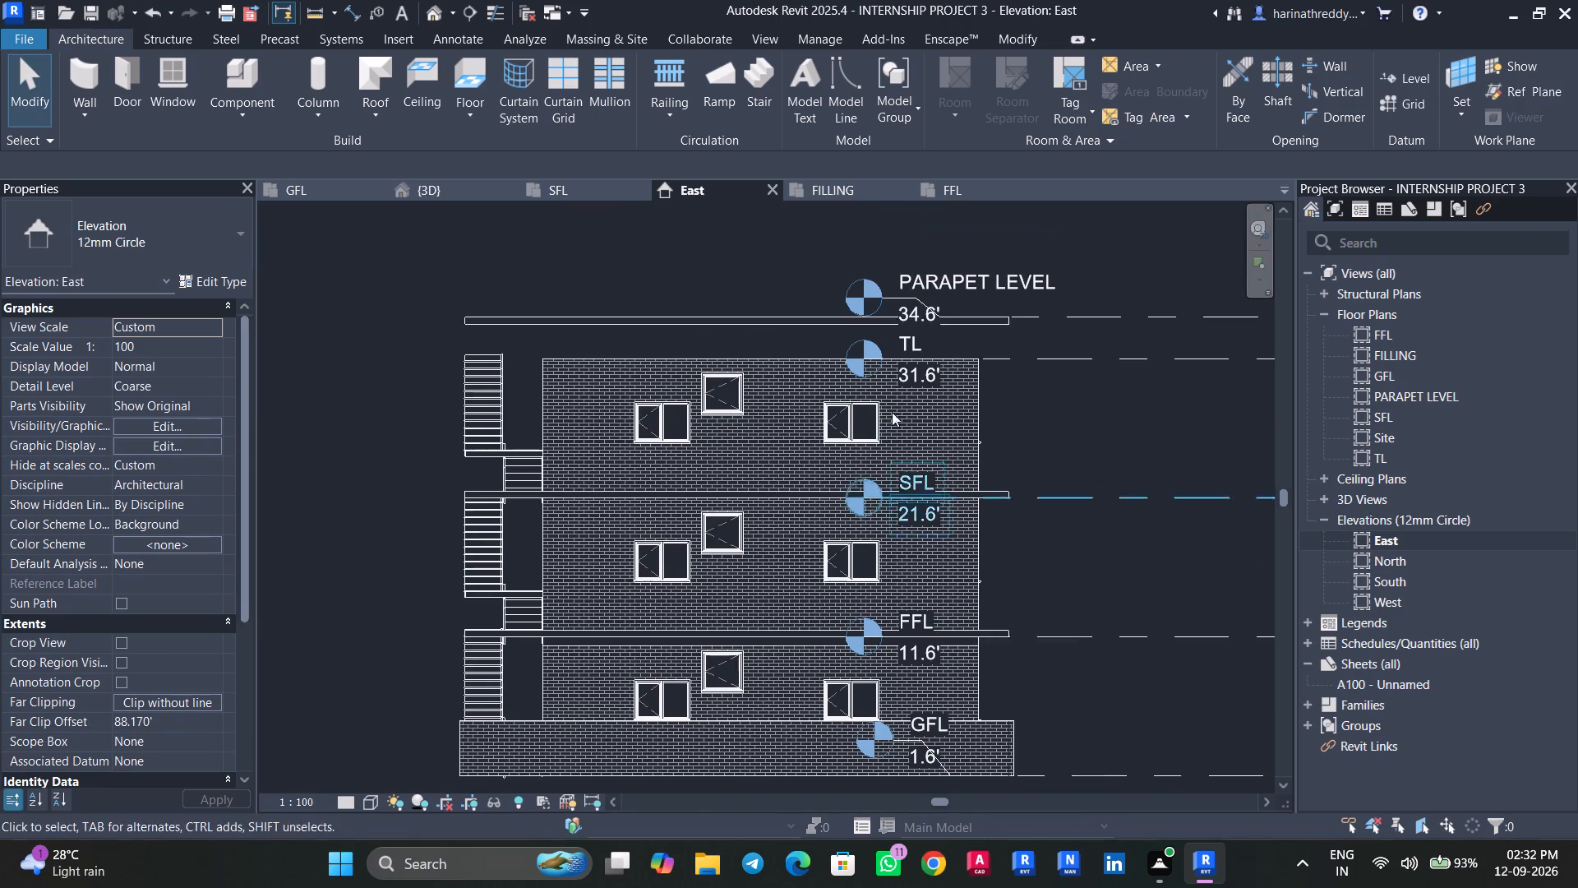
{"action": "left_click", "coordinate": [585, 320]}
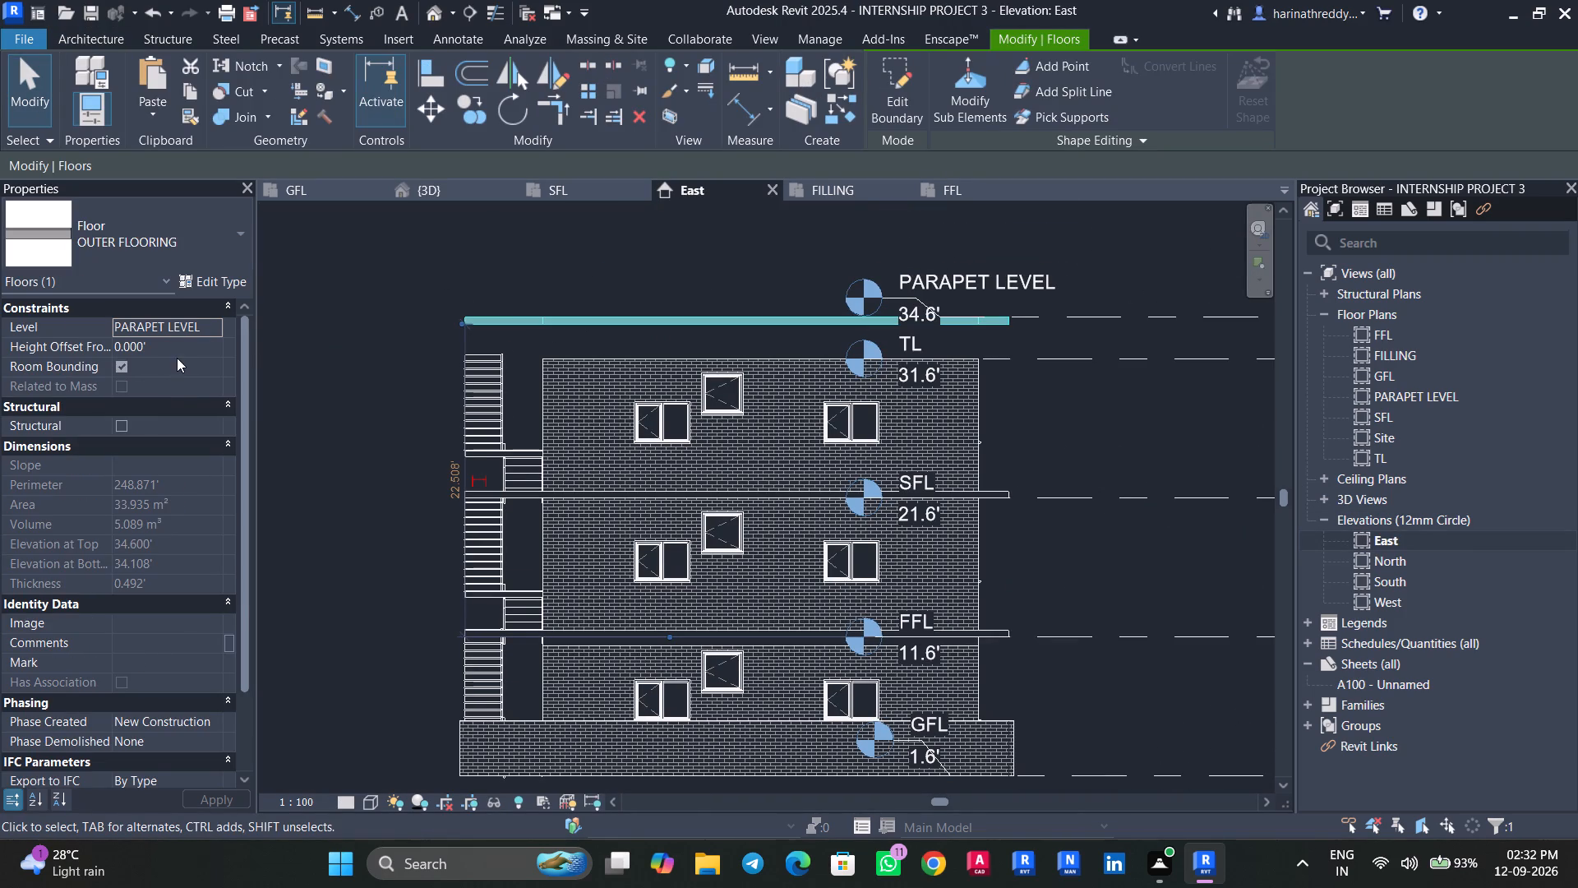
{"action": "left_click", "coordinate": [444, 104]}
{"action": "scroll", "coordinate": [1023, 340], "scroll_direction": "up", "scroll_amount": 1}
{"action": "scroll", "coordinate": [1023, 340], "scroll_direction": "down", "scroll_amount": 2}
{"action": "scroll", "coordinate": [1023, 340], "scroll_direction": "up", "scroll_amount": 2}
{"action": "scroll", "coordinate": [1008, 346], "scroll_direction": "down", "scroll_amount": 1}
{"action": "scroll", "coordinate": [1008, 346], "scroll_direction": "up", "scroll_amount": 5}
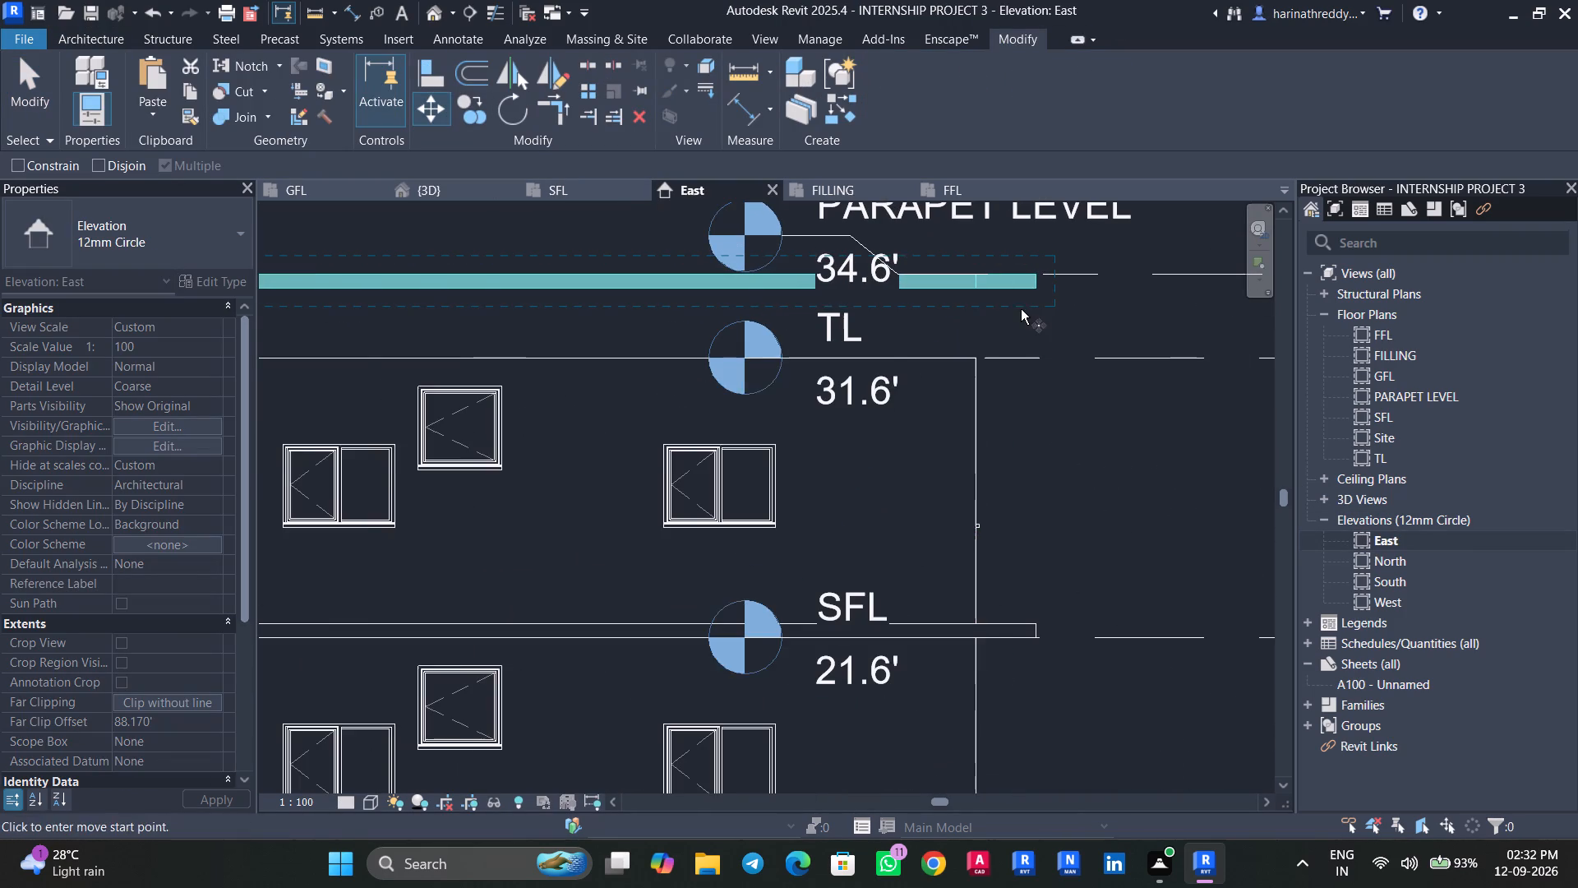
{"action": "left_click", "coordinate": [1036, 290]}
{"action": "left_click", "coordinate": [1038, 357]}
{"action": "key", "text": "Escape"}
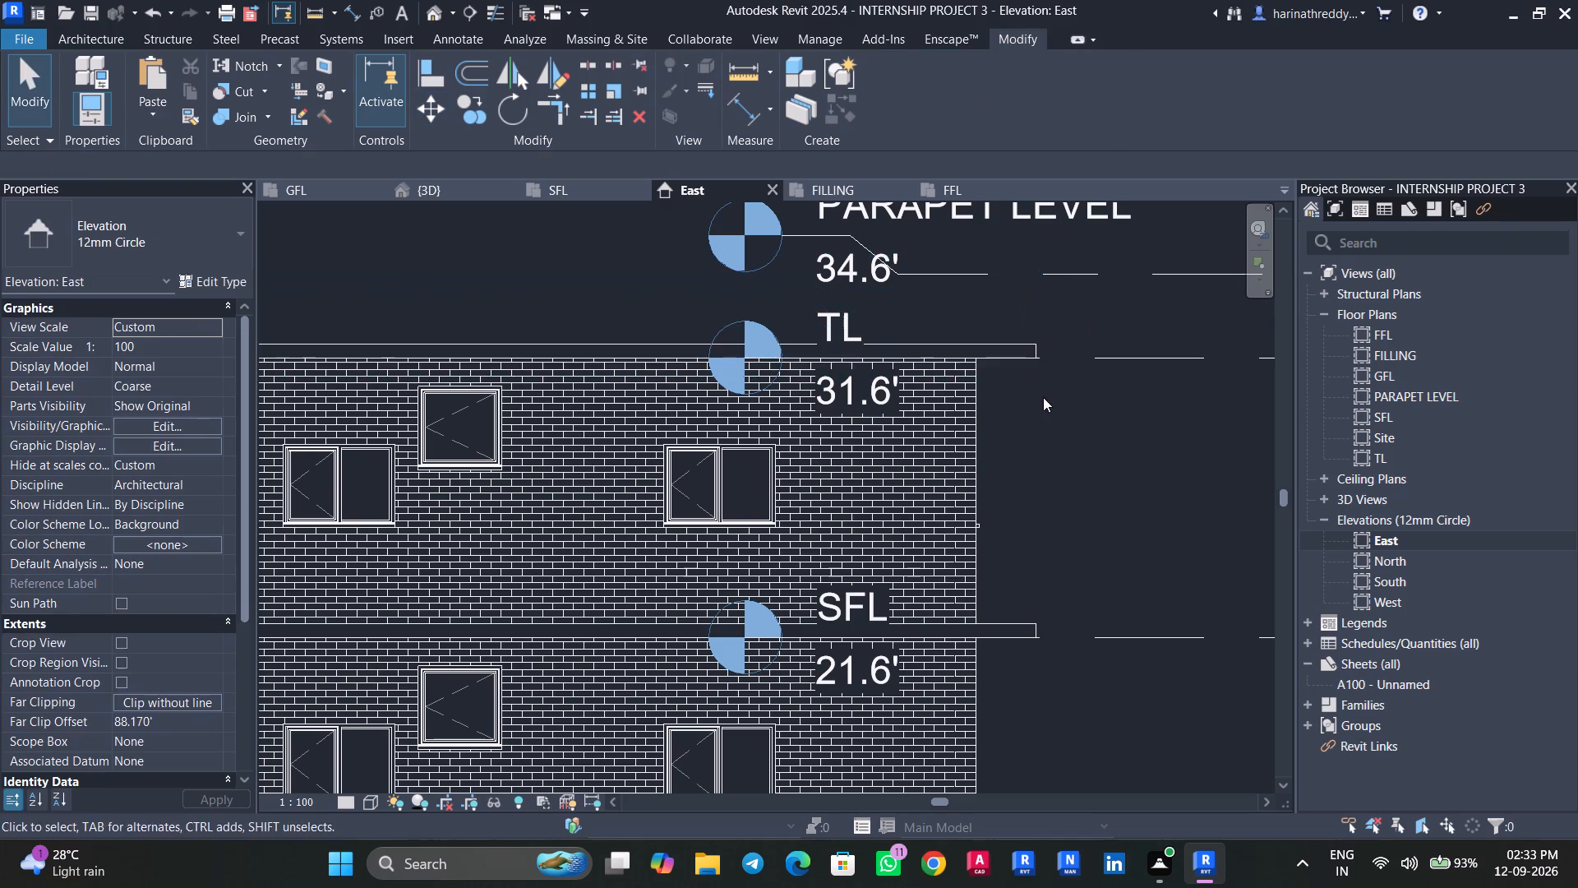
{"action": "key", "text": "Escape"}
{"action": "scroll", "coordinate": [1043, 397], "scroll_direction": "down", "scroll_amount": 4}
In the 3D view, edit the boundary of the roof-level OUTER FLOORING slab, deleting its four inner boundary lines, and finish the sketch.
{"action": "left_click", "coordinate": [402, 190]}
{"action": "middle_click_drag", "start_coordinate": [888, 427], "coordinate": [999, 606], "text": "shift"}
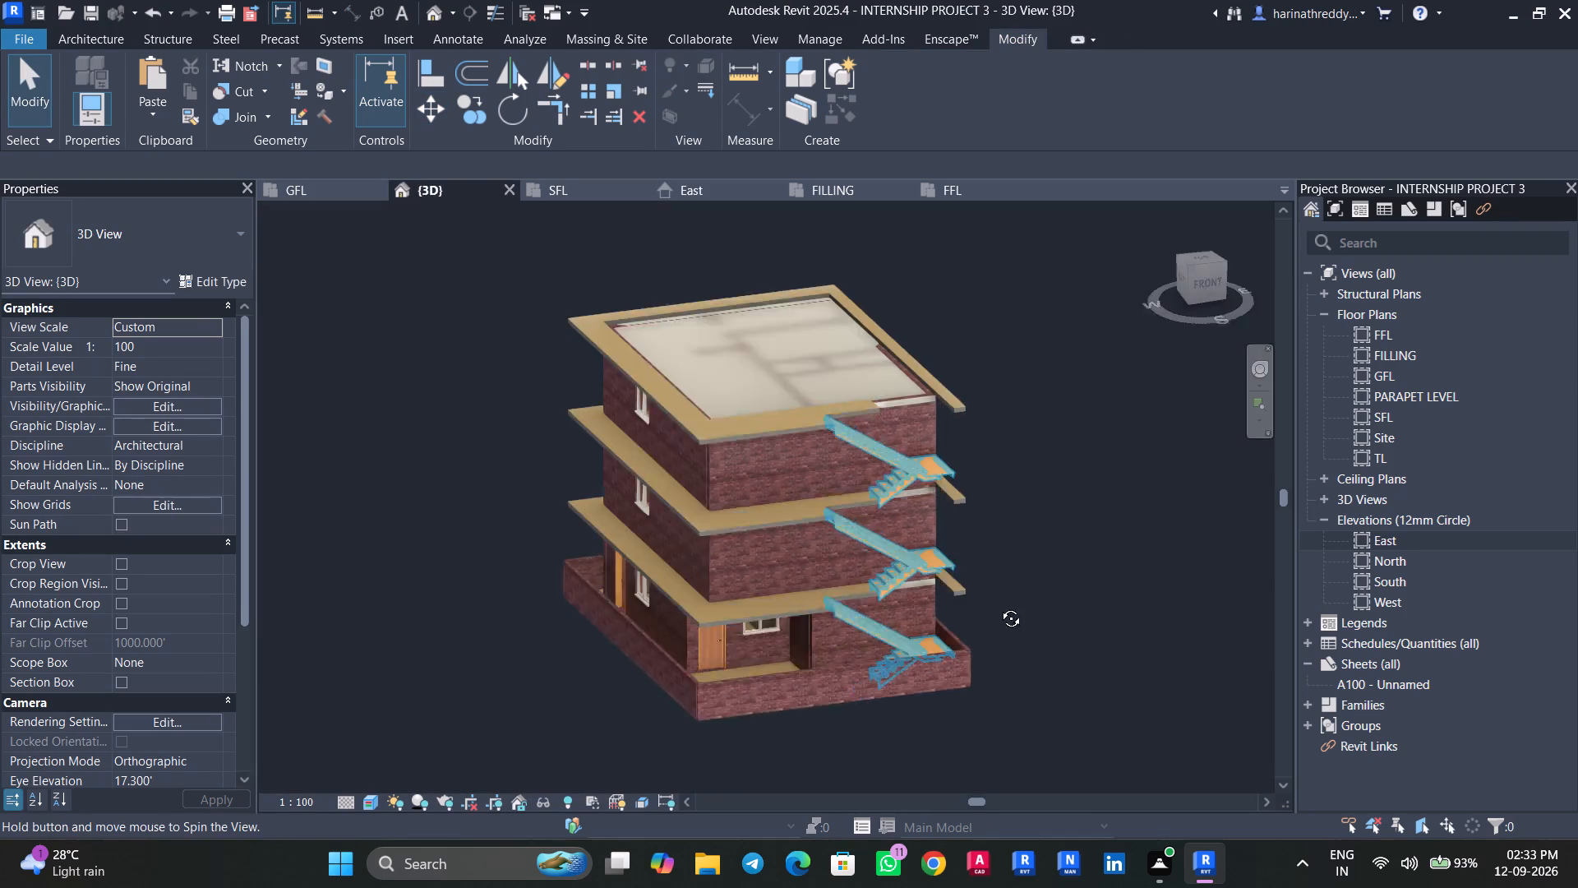
{"action": "middle_click_drag", "start_coordinate": [999, 606], "coordinate": [1031, 664], "text": "shift"}
{"action": "left_click", "coordinate": [827, 509]}
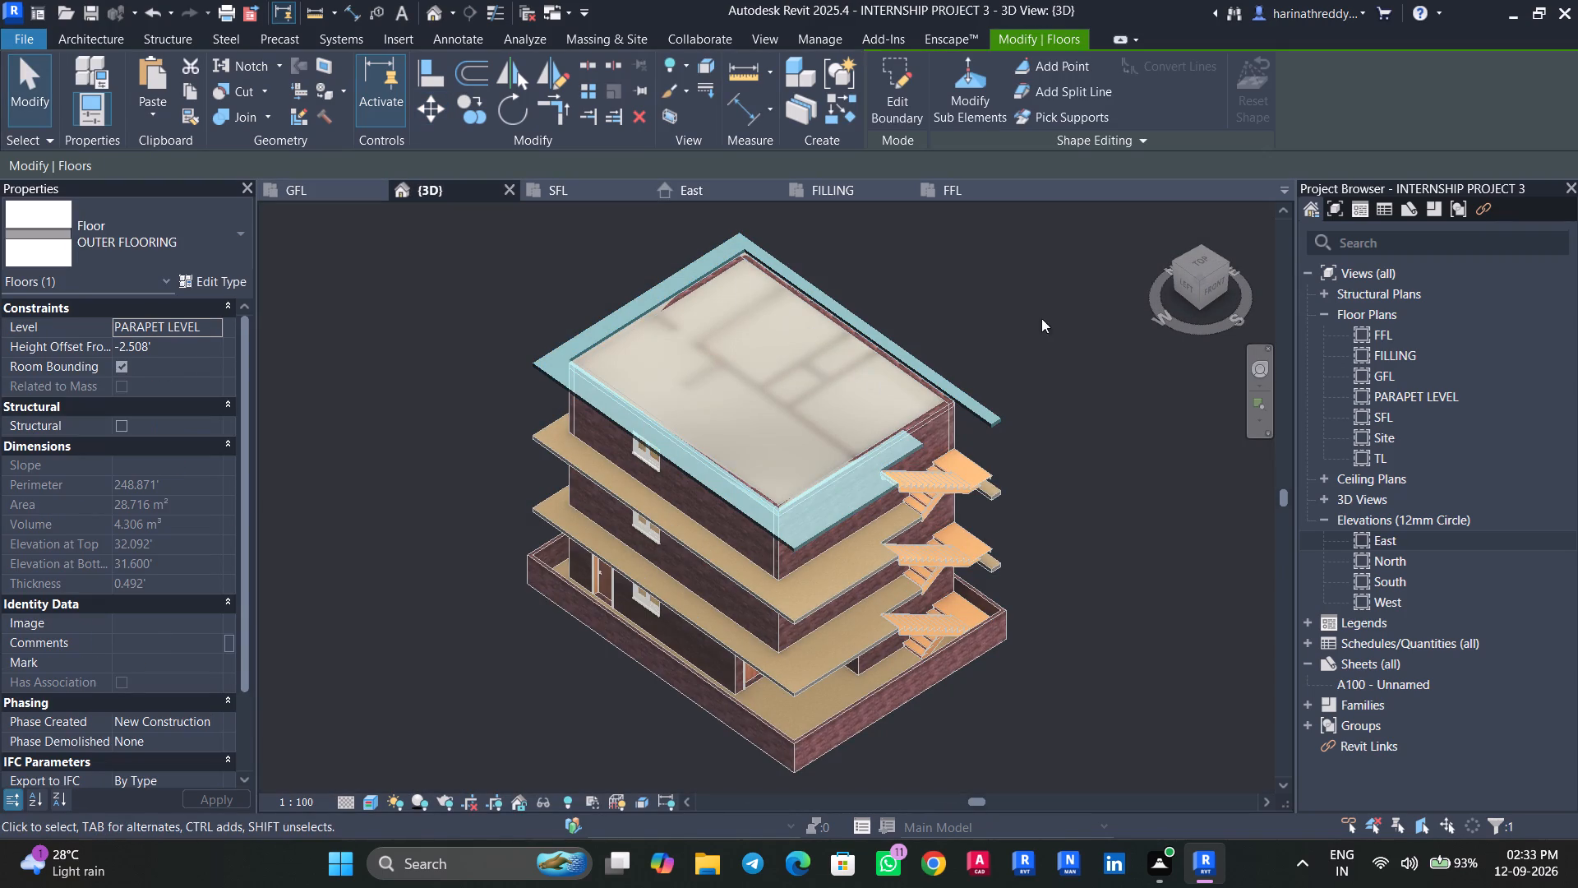
{"action": "left_click", "coordinate": [907, 90]}
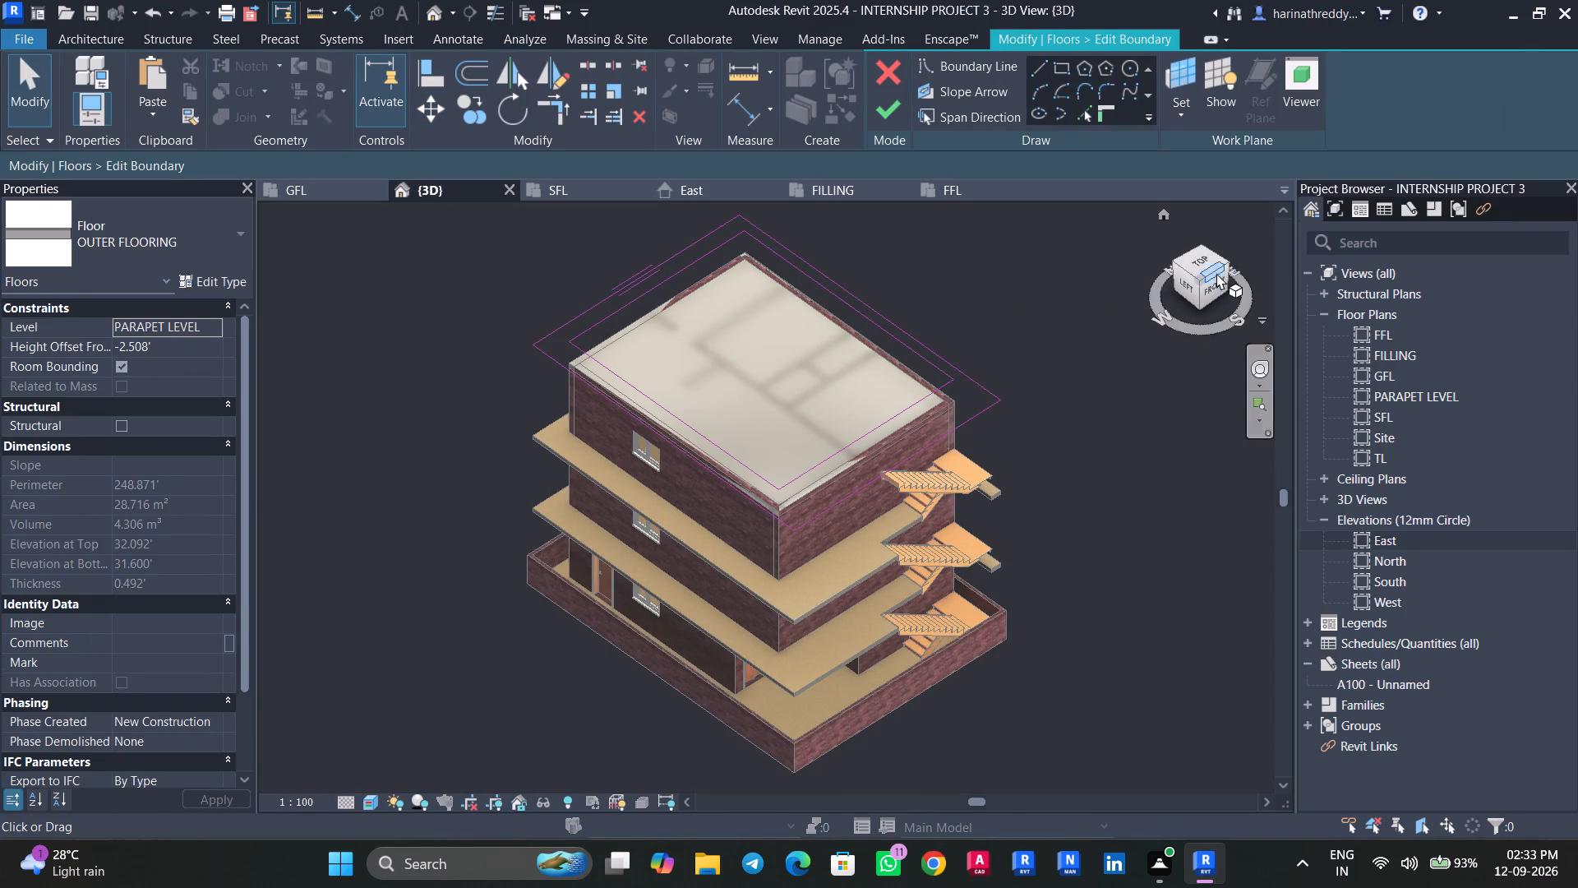
{"action": "left_click", "coordinate": [1202, 263]}
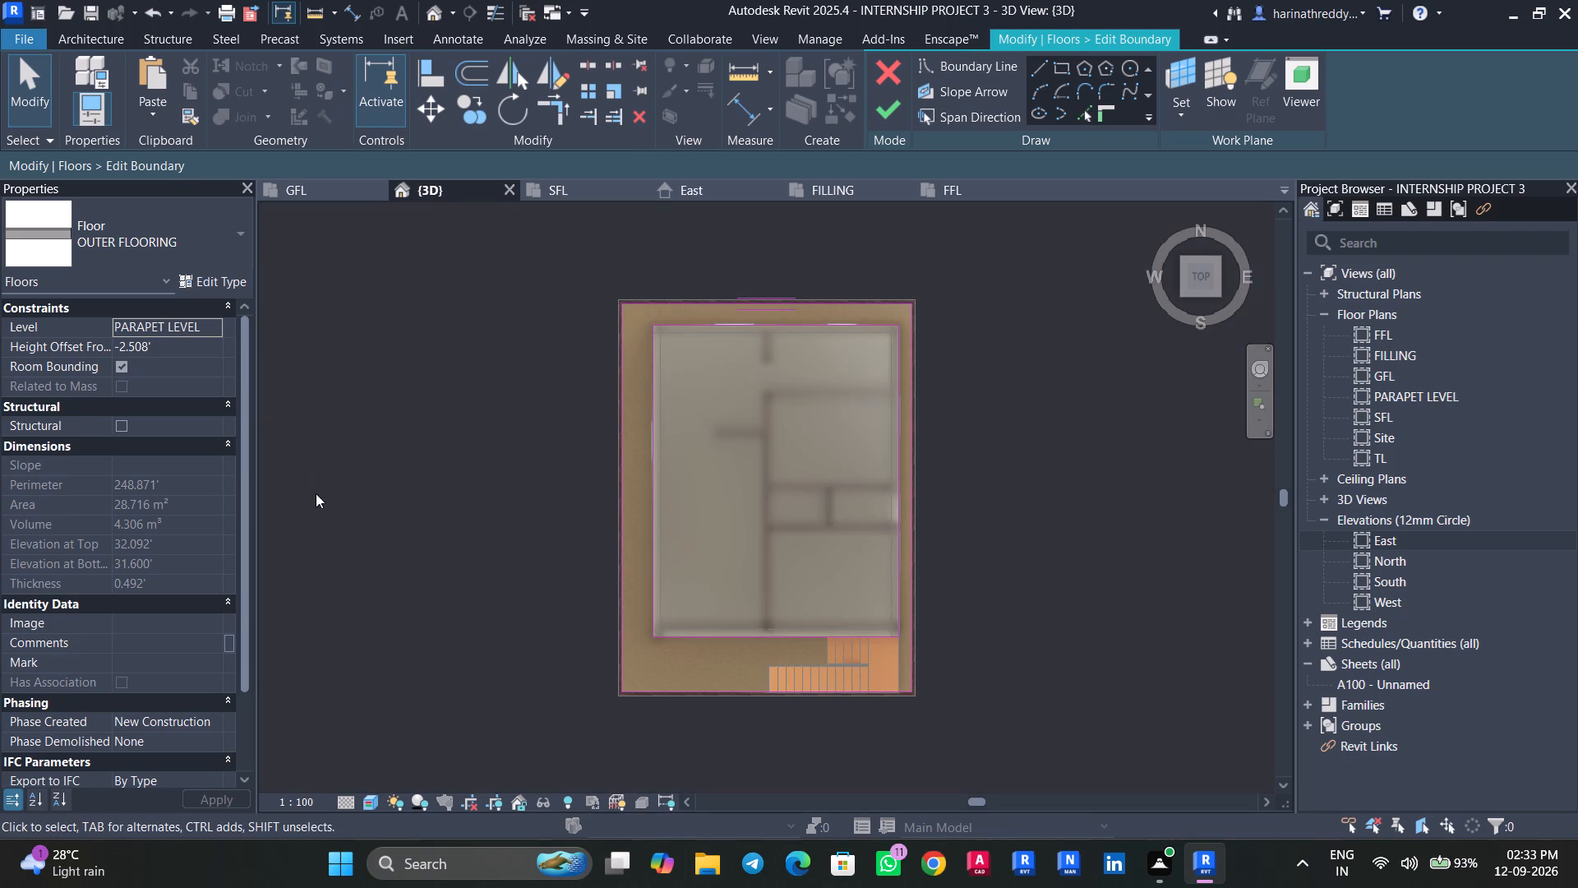
{"action": "left_click", "coordinate": [365, 802]}
{"action": "left_click", "coordinate": [385, 703]}
{"action": "scroll", "coordinate": [842, 657], "scroll_direction": "up", "scroll_amount": 6}
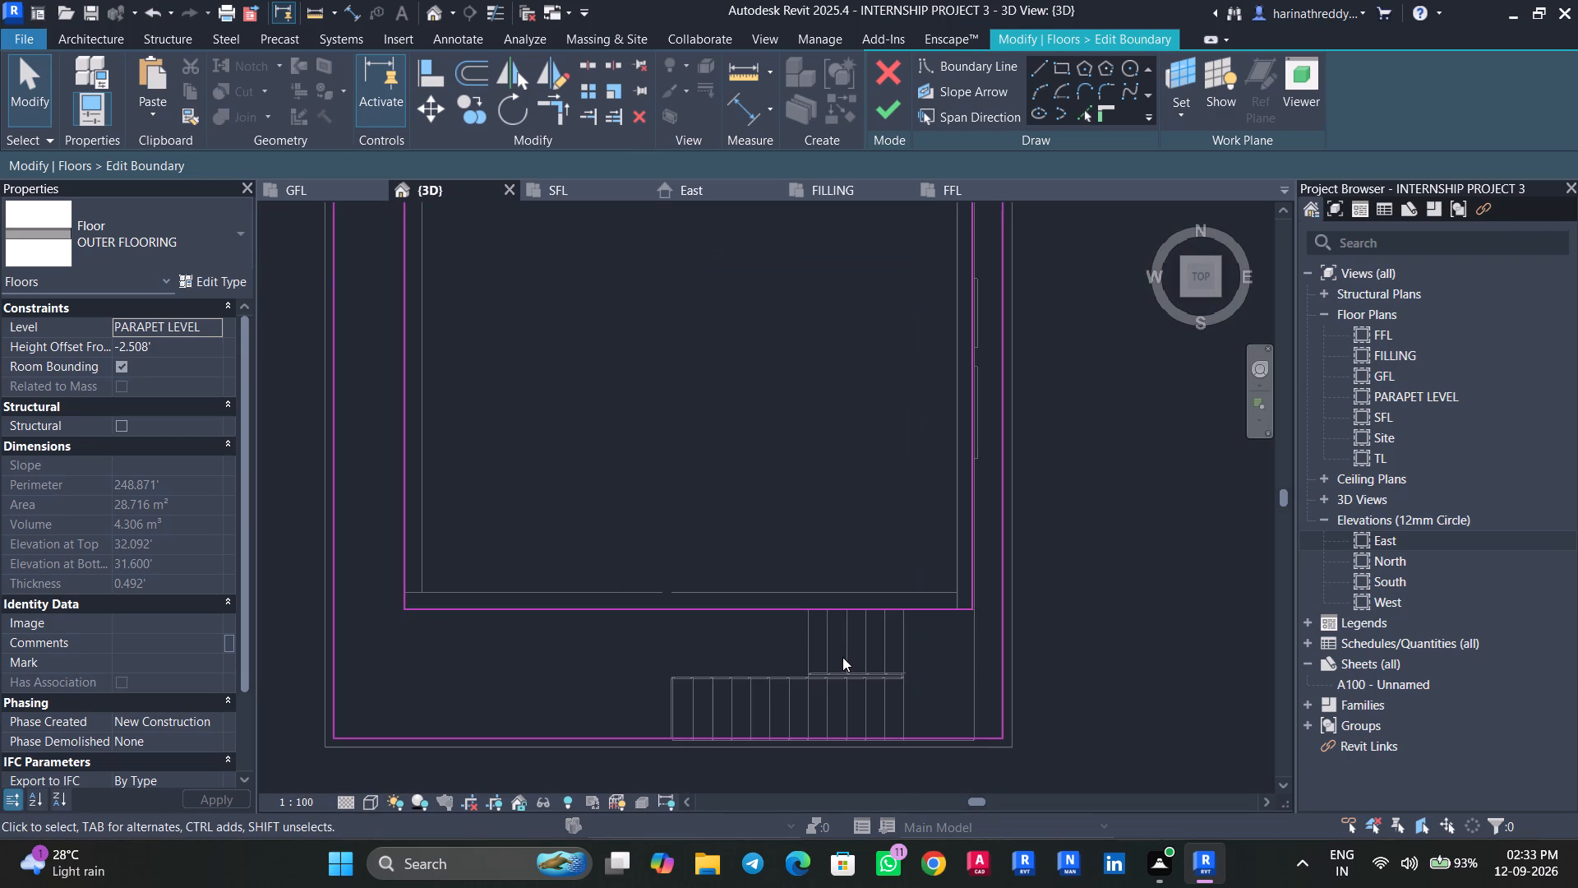
{"action": "scroll", "coordinate": [842, 657], "scroll_direction": "down", "scroll_amount": 4}
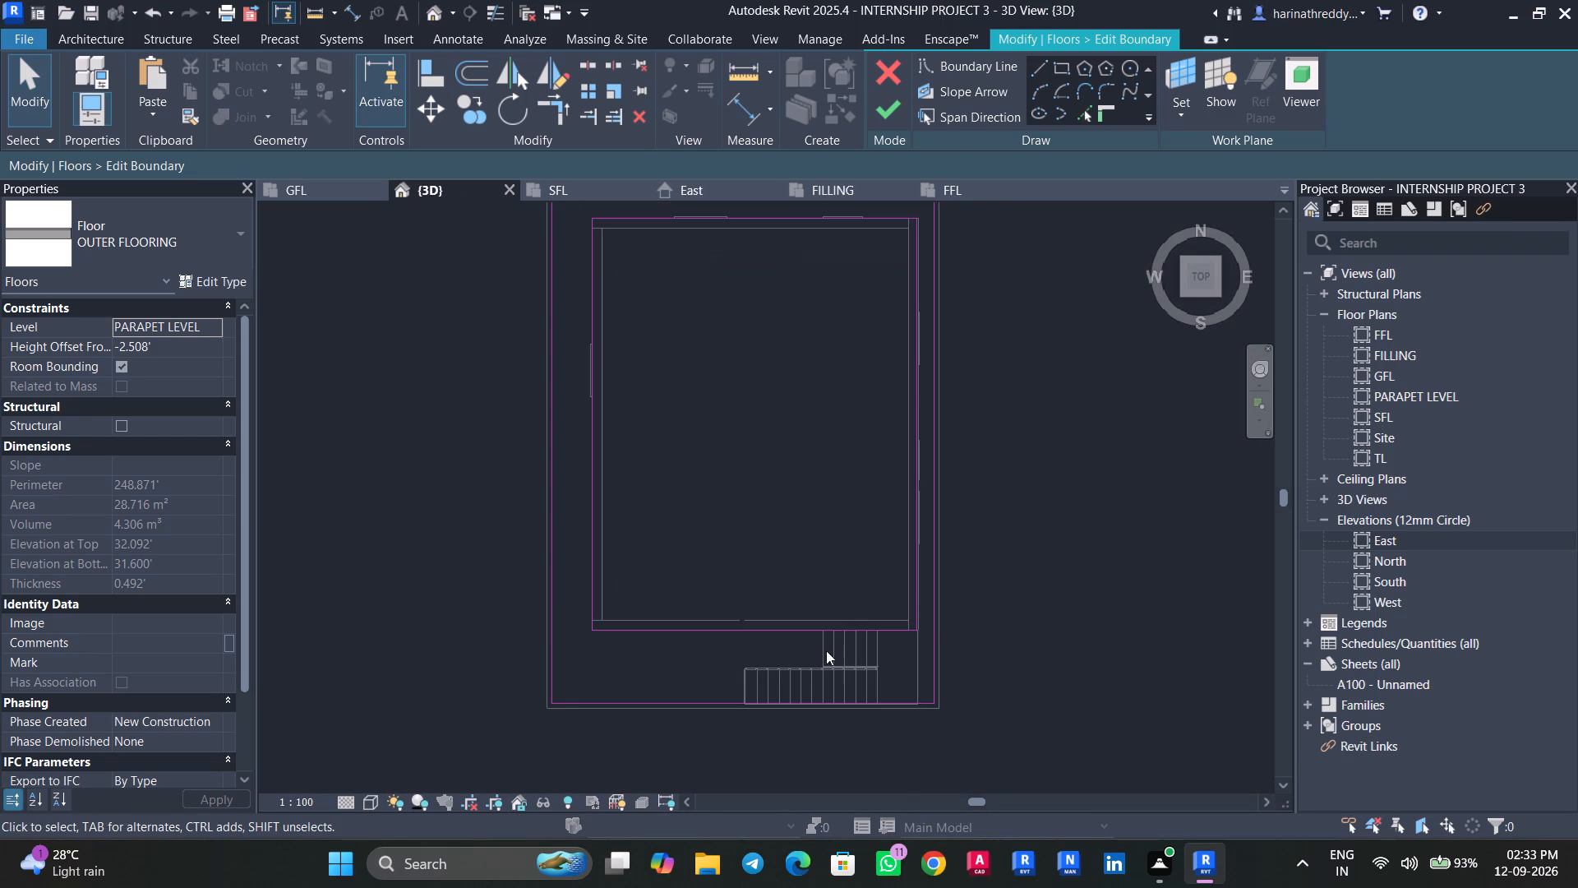
{"action": "left_click", "coordinate": [812, 637]}
{"action": "key", "text": "Delete"}
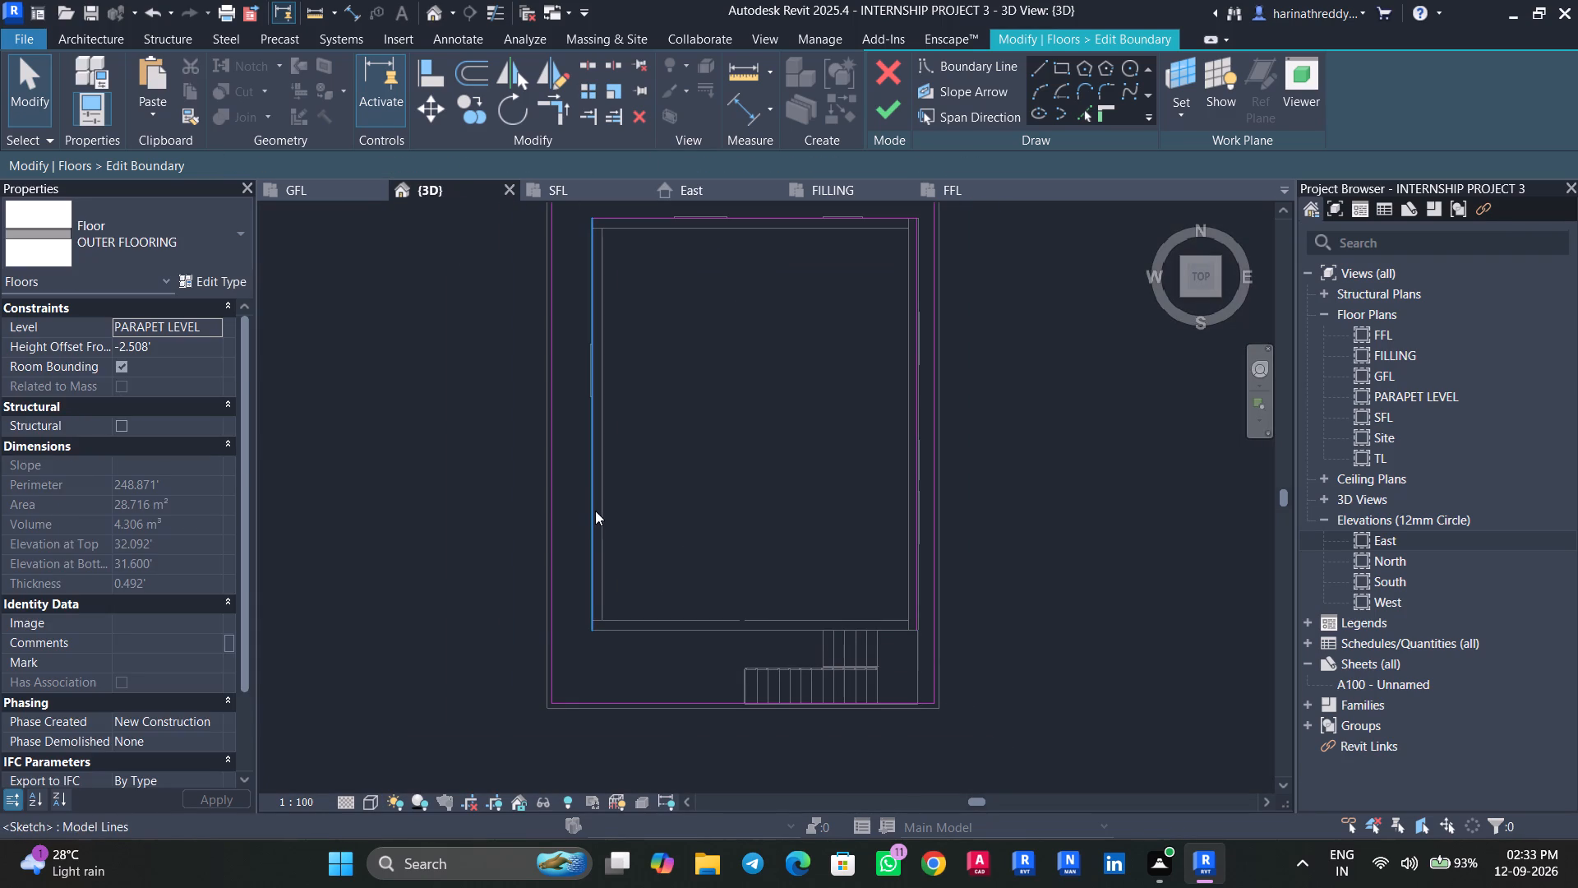
{"action": "left_click", "coordinate": [595, 511]}
{"action": "key", "text": "Delete"}
{"action": "left_click", "coordinate": [916, 413]}
{"action": "key", "text": "Delete"}
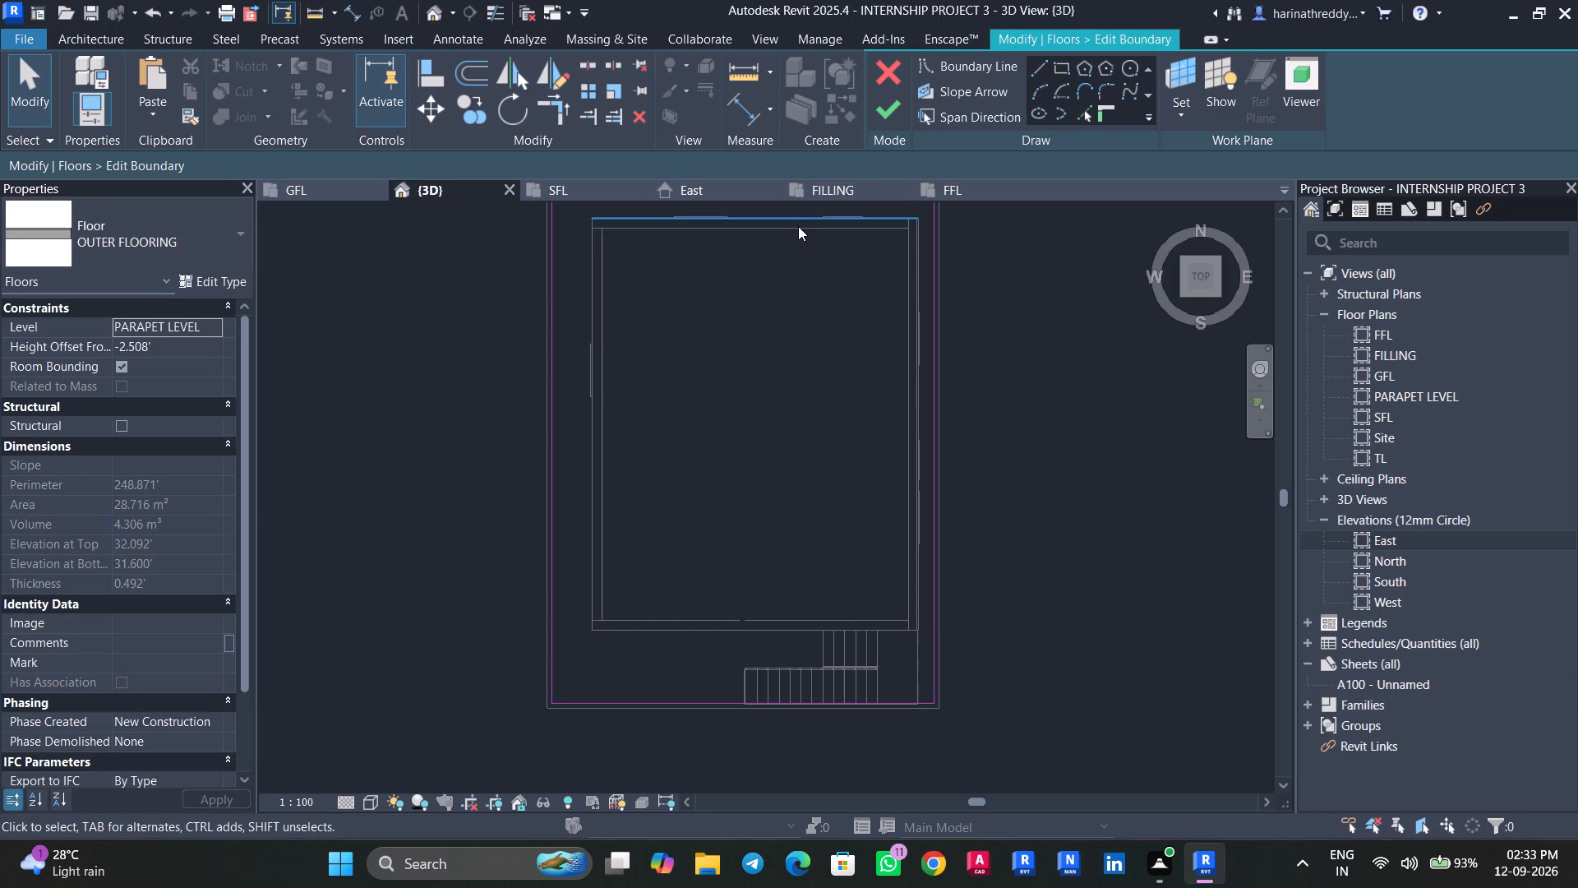
{"action": "left_click", "coordinate": [798, 225]}
{"action": "key", "text": "Delete"}
{"action": "left_click", "coordinate": [874, 115]}
{"action": "scroll", "coordinate": [1001, 432], "scroll_direction": "down", "scroll_amount": 5}
{"action": "middle_click_drag", "start_coordinate": [1039, 549], "coordinate": [1018, 425], "text": "shift"}
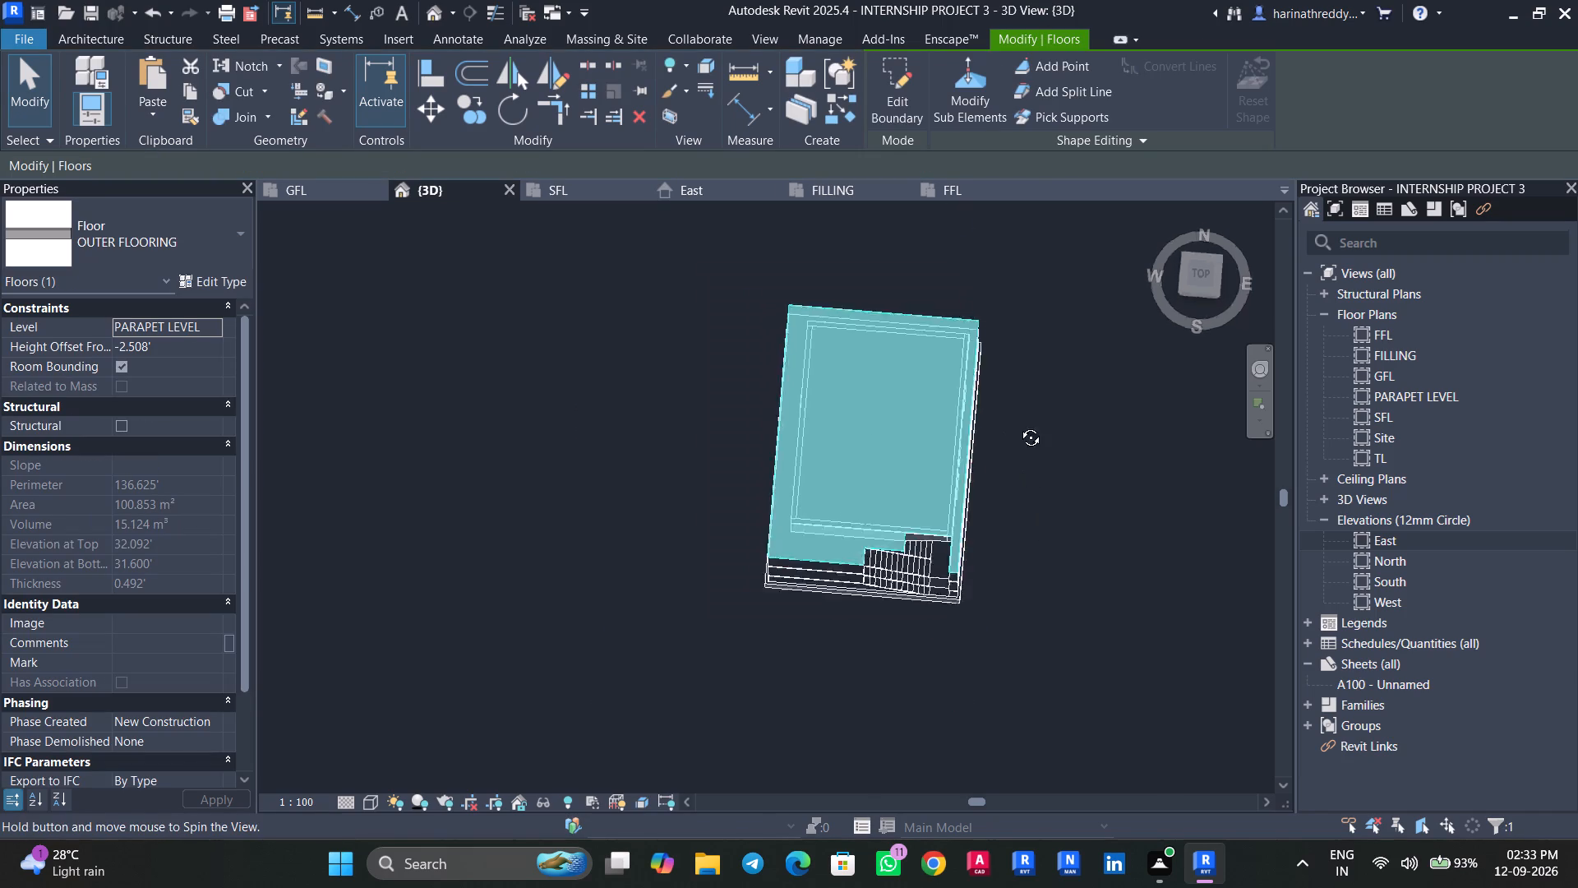
{"action": "middle_click_drag", "start_coordinate": [1018, 425], "coordinate": [1041, 257], "text": "shift"}
{"action": "key", "text": "Escape"}
{"action": "key", "text": "Escape"}
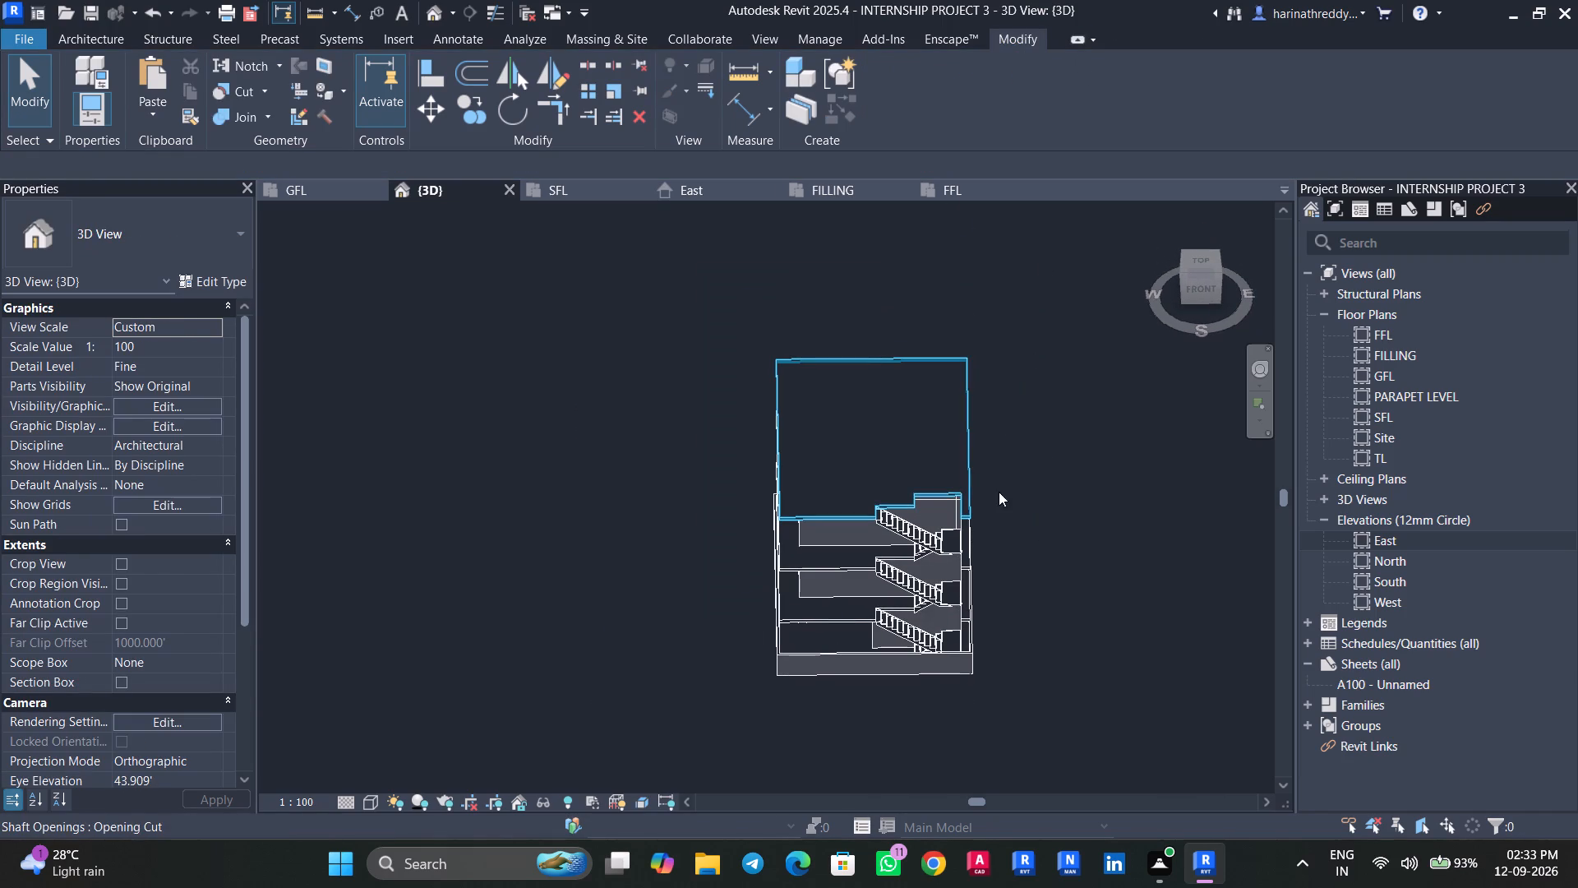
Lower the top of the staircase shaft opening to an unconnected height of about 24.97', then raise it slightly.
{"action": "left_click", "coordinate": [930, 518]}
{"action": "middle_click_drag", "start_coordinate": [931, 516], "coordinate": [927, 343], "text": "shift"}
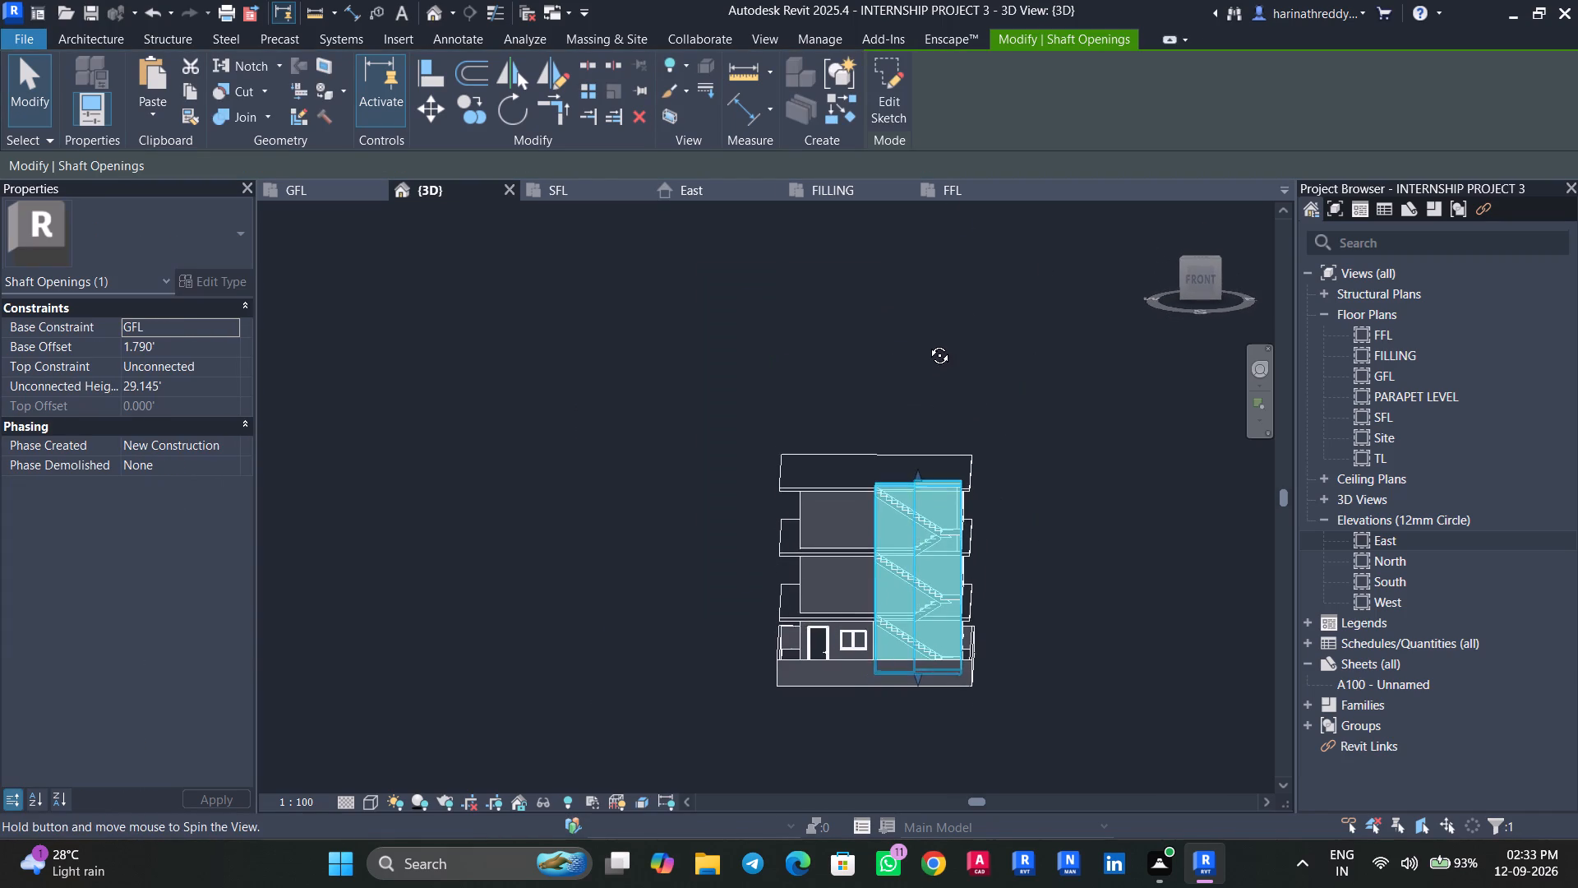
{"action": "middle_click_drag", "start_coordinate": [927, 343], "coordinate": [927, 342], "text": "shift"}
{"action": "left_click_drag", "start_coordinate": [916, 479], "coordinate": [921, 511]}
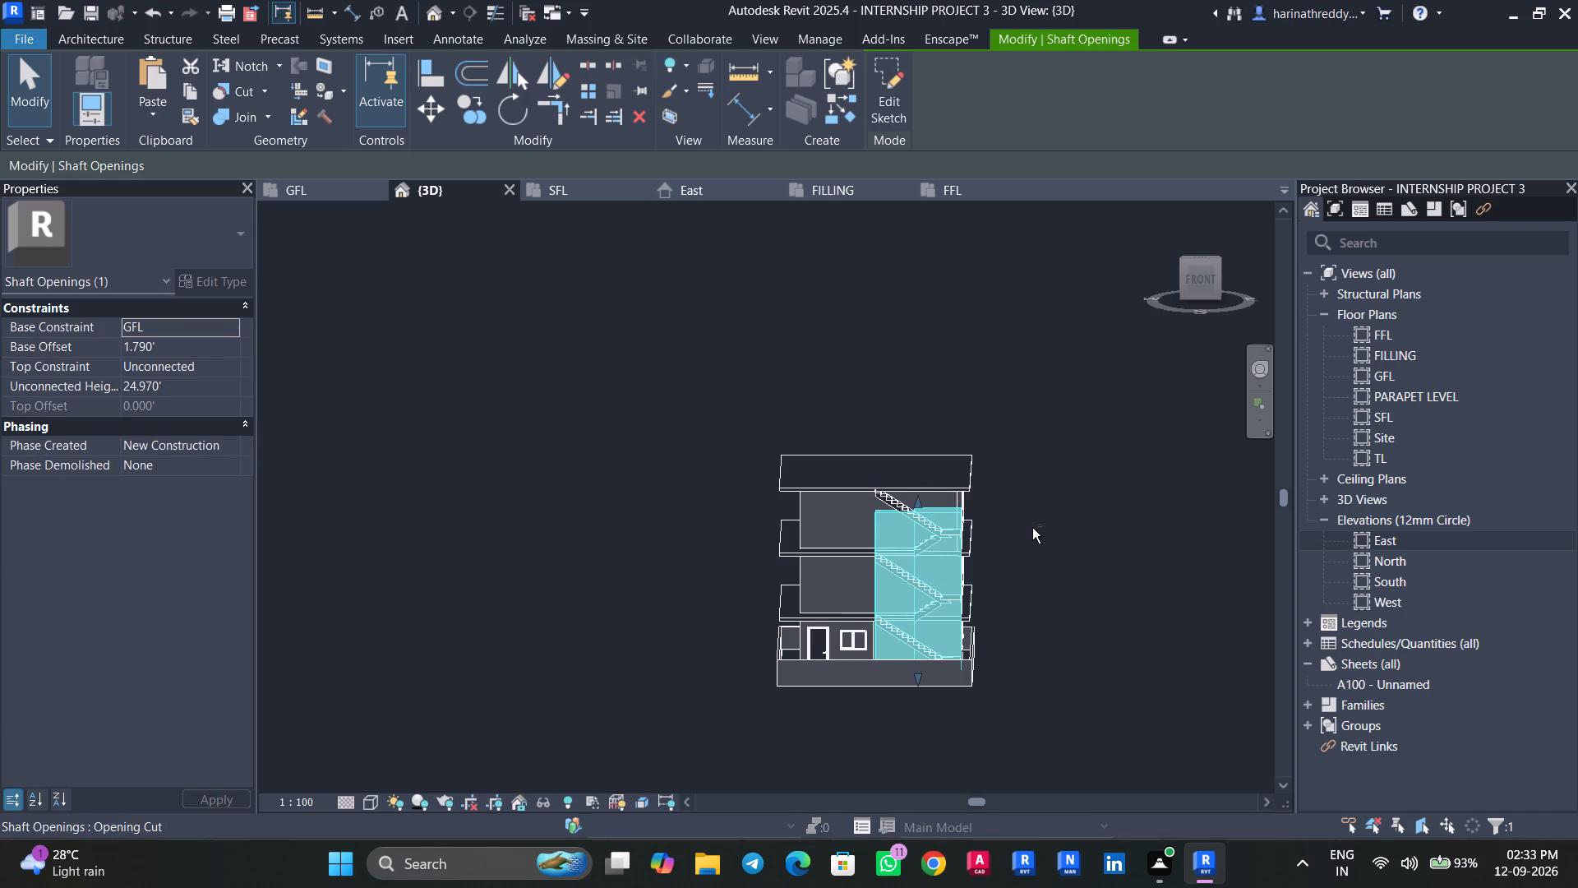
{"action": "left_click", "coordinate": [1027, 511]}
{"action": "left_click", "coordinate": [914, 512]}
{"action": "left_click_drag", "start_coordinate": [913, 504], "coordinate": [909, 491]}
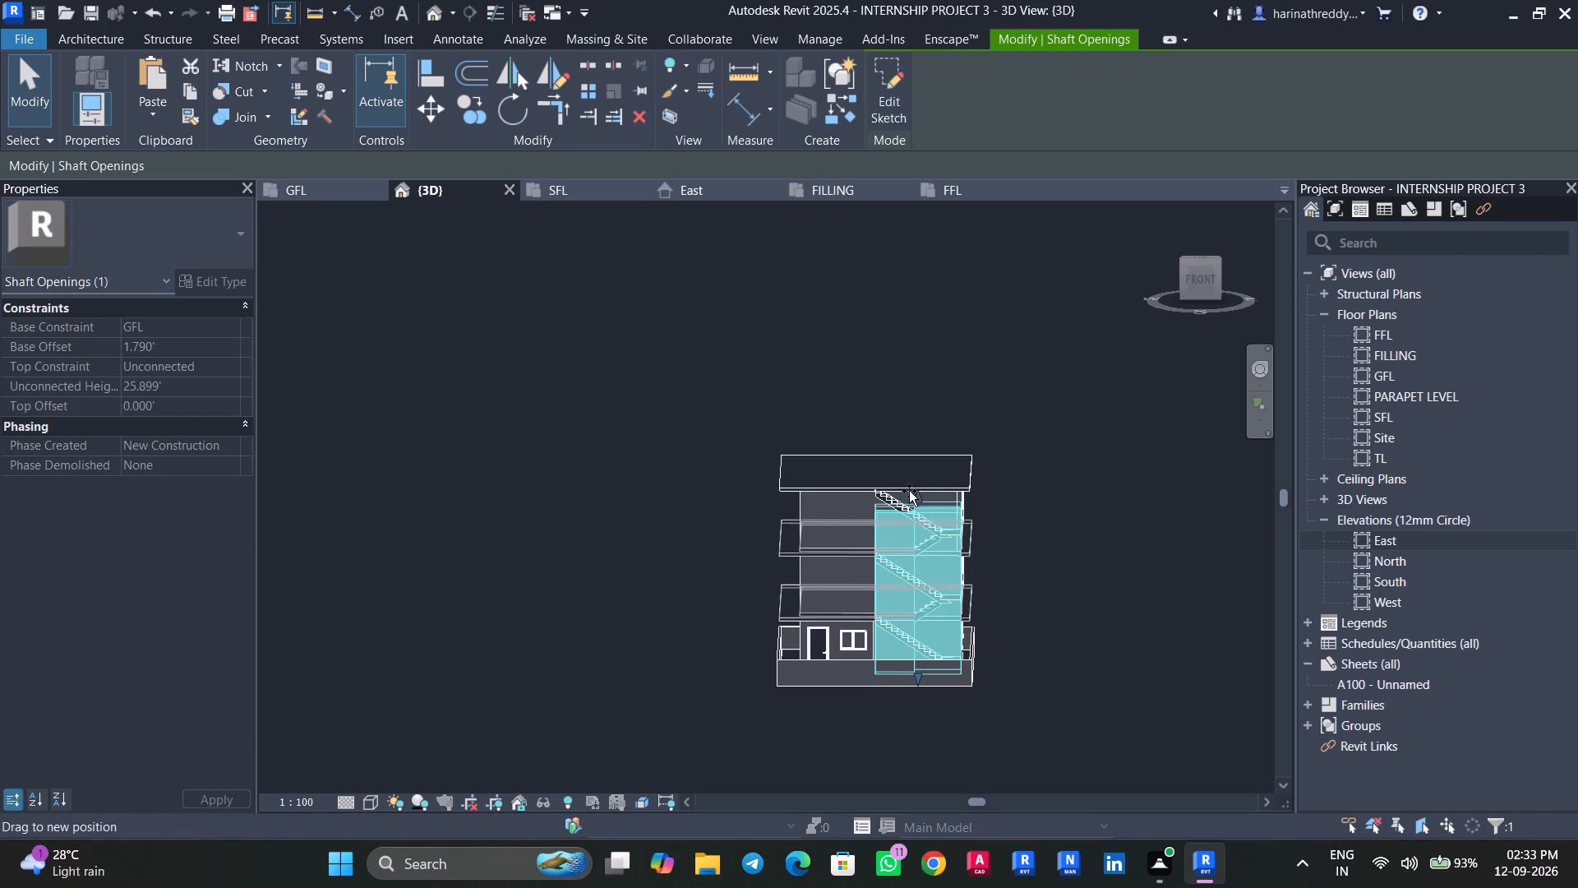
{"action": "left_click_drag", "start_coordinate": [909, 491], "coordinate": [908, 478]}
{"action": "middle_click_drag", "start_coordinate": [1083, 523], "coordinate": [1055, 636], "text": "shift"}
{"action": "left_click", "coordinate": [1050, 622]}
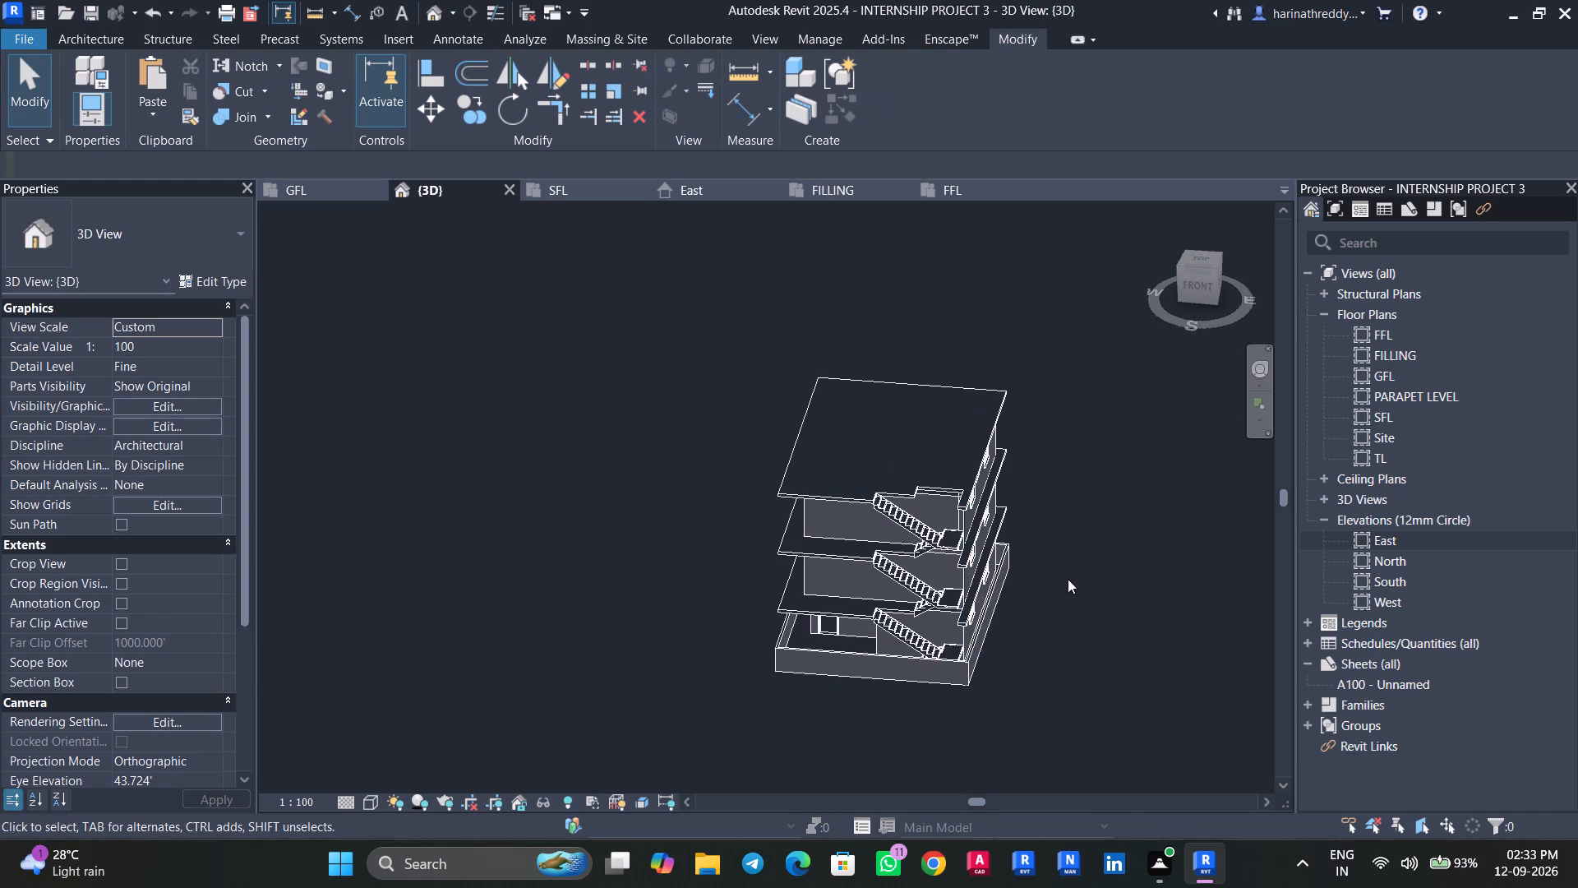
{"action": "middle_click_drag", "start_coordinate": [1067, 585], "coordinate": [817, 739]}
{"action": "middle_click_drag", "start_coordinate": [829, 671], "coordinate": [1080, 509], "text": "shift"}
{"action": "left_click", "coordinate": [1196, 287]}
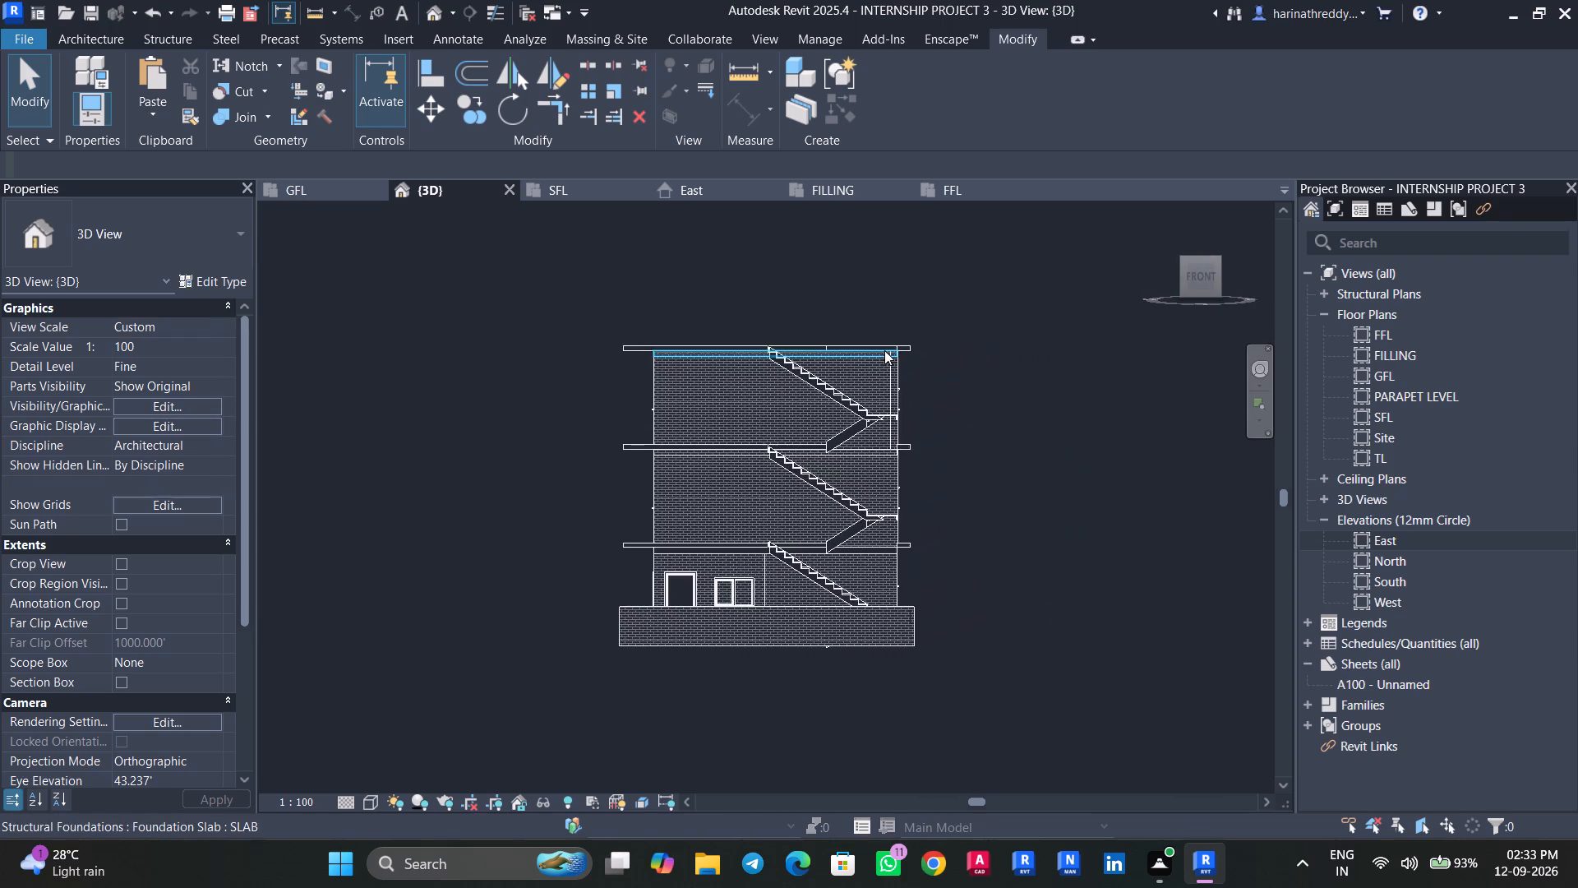
Lower the top of the staircase shaft opening so it stops cutting the roof-level outer flooring slab.
{"action": "middle_click_drag", "start_coordinate": [1036, 428], "coordinate": [1028, 620], "text": "shift"}
{"action": "left_click", "coordinate": [853, 490]}
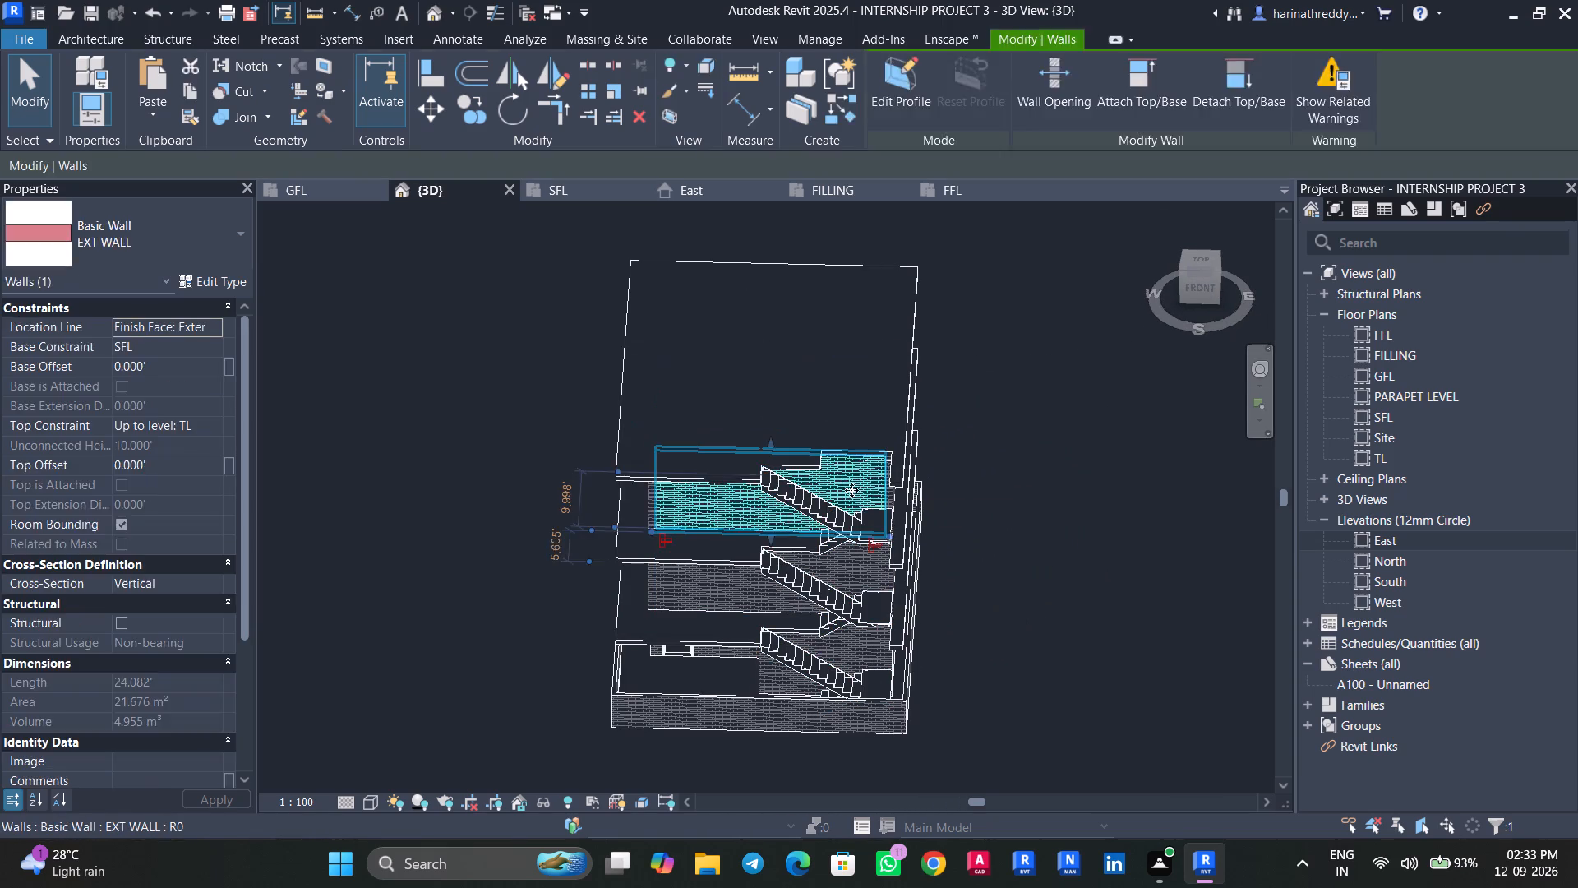
{"action": "key", "text": "Escape"}
{"action": "left_click", "coordinate": [871, 475]}
{"action": "left_click_drag", "start_coordinate": [825, 453], "coordinate": [825, 487]}
{"action": "middle_click_drag", "start_coordinate": [852, 524], "coordinate": [861, 409], "text": "shift"}
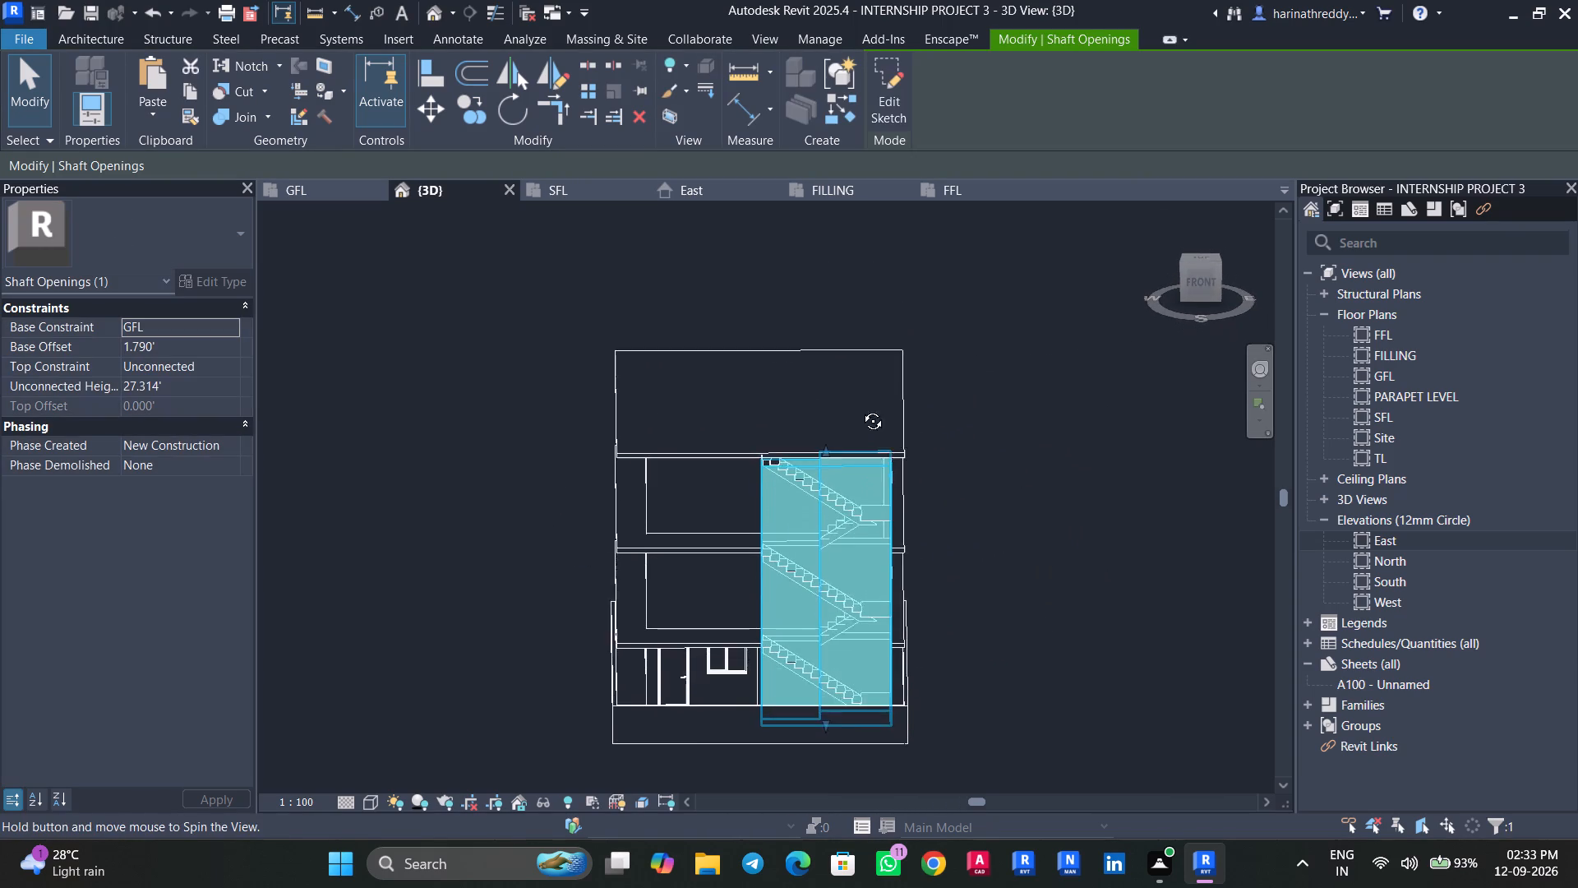
{"action": "middle_click_drag", "start_coordinate": [861, 409], "coordinate": [856, 399], "text": "shift"}
{"action": "left_click_drag", "start_coordinate": [829, 448], "coordinate": [829, 467]}
{"action": "key", "text": "Escape"}
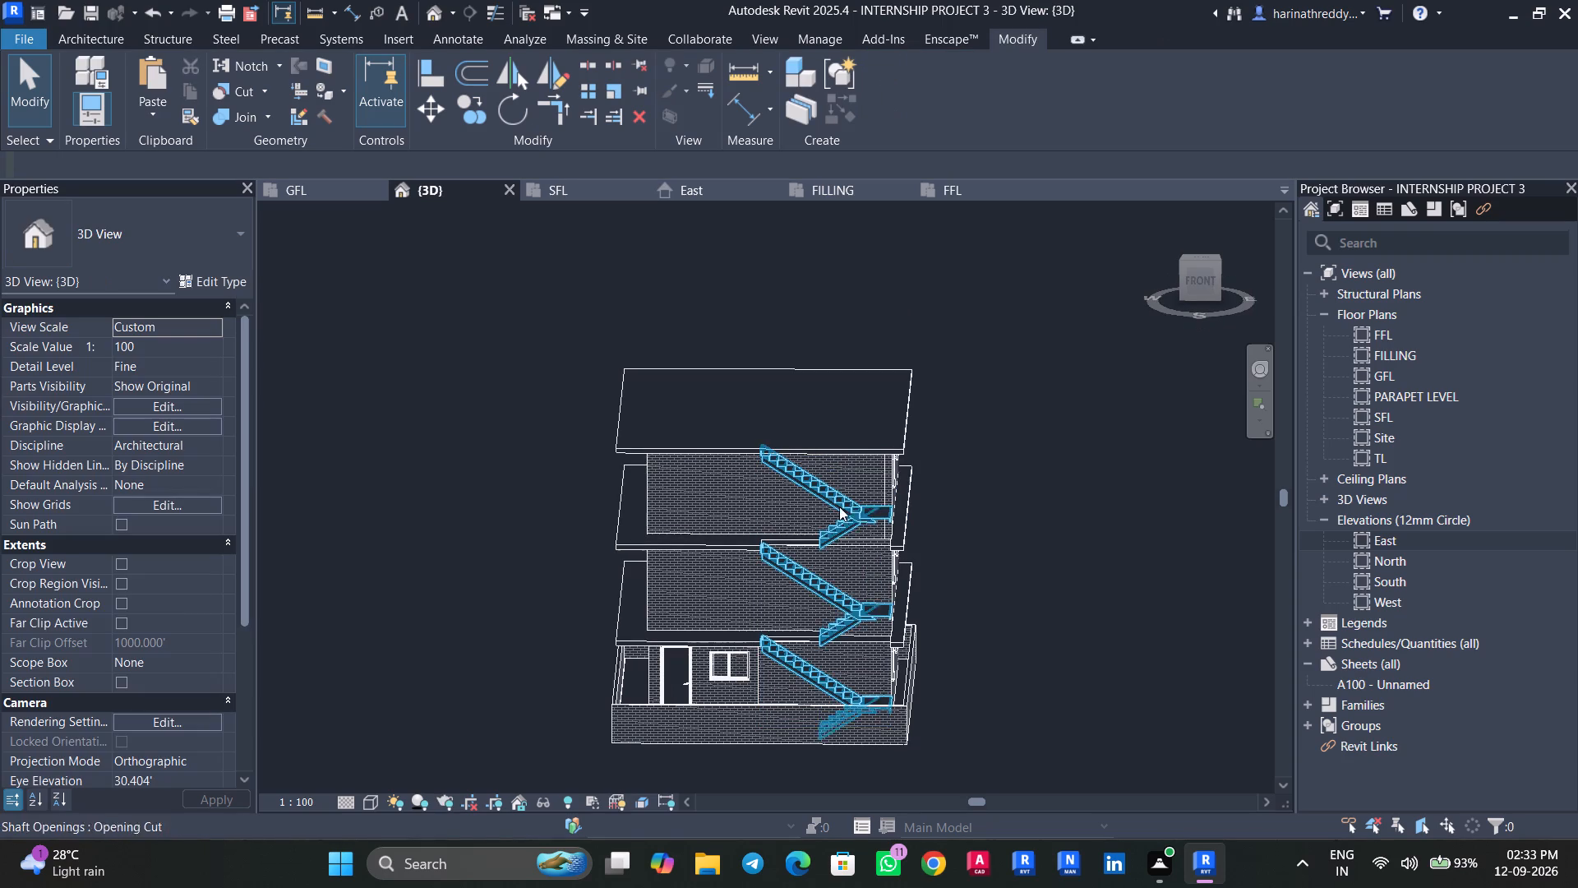
Display the 3D view with material colours at Fine detail level.
{"action": "middle_click_drag", "start_coordinate": [1010, 537], "coordinate": [1073, 636], "text": "shift"}
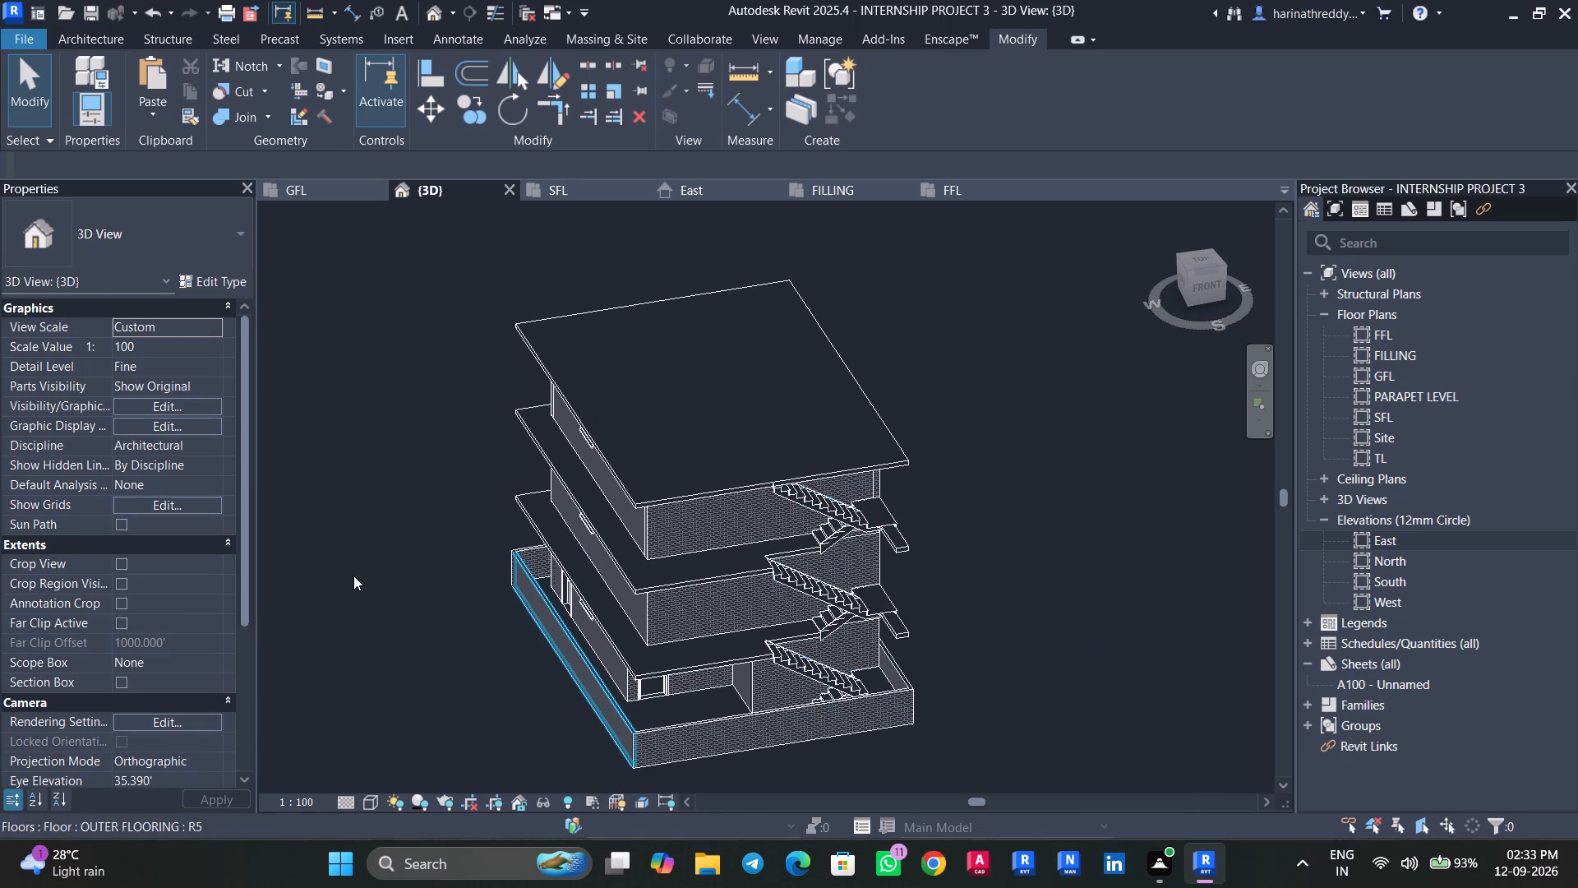
{"action": "left_click", "coordinate": [375, 804]}
{"action": "left_click", "coordinate": [379, 771]}
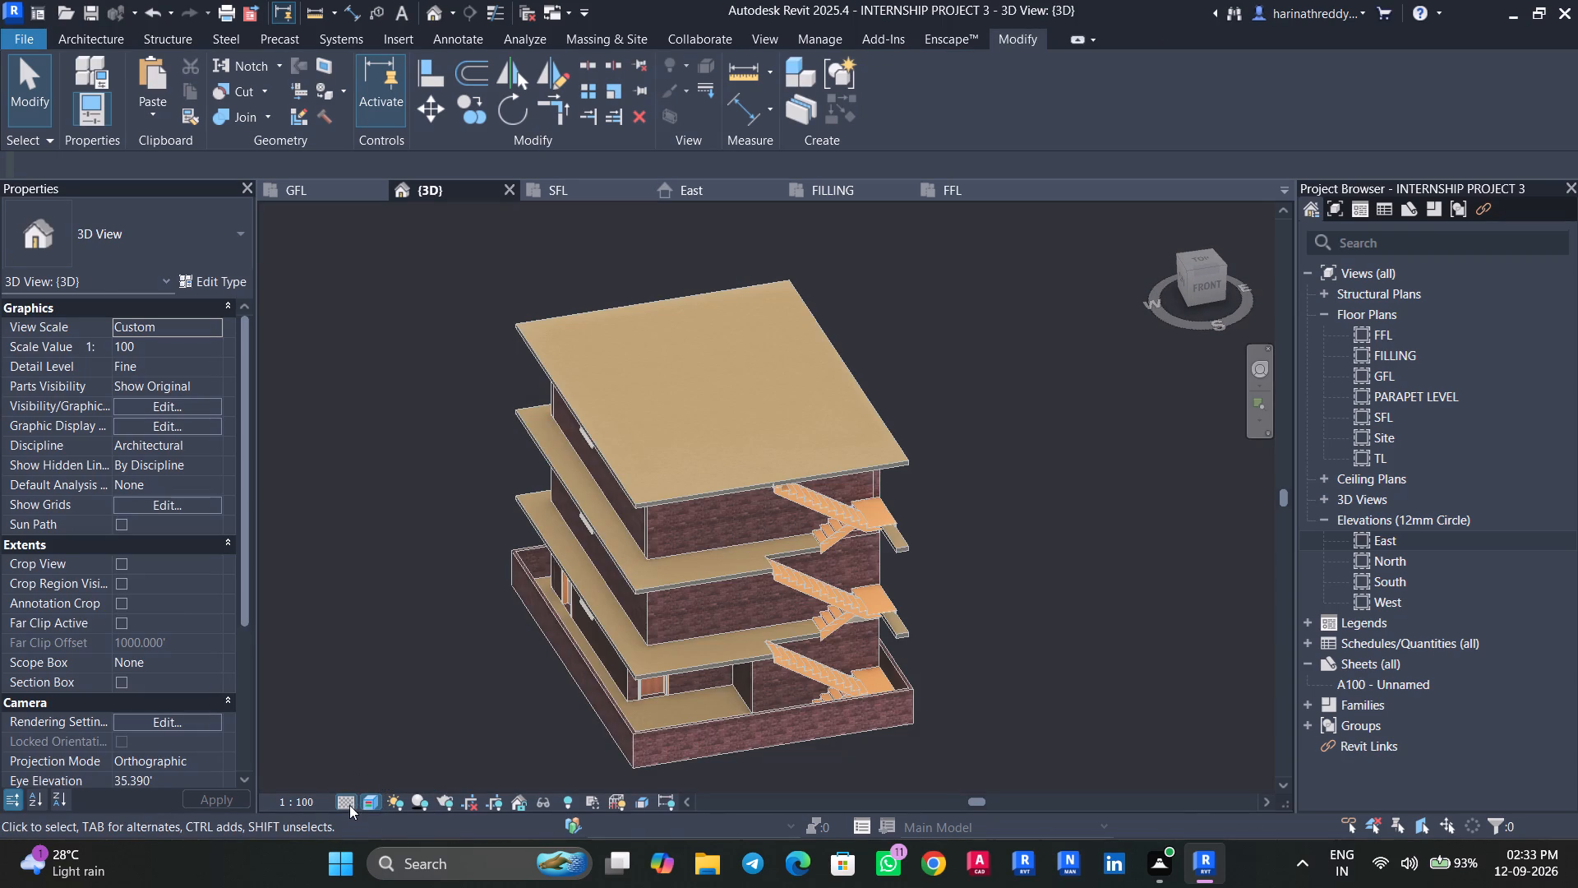
{"action": "left_click", "coordinate": [344, 801]}
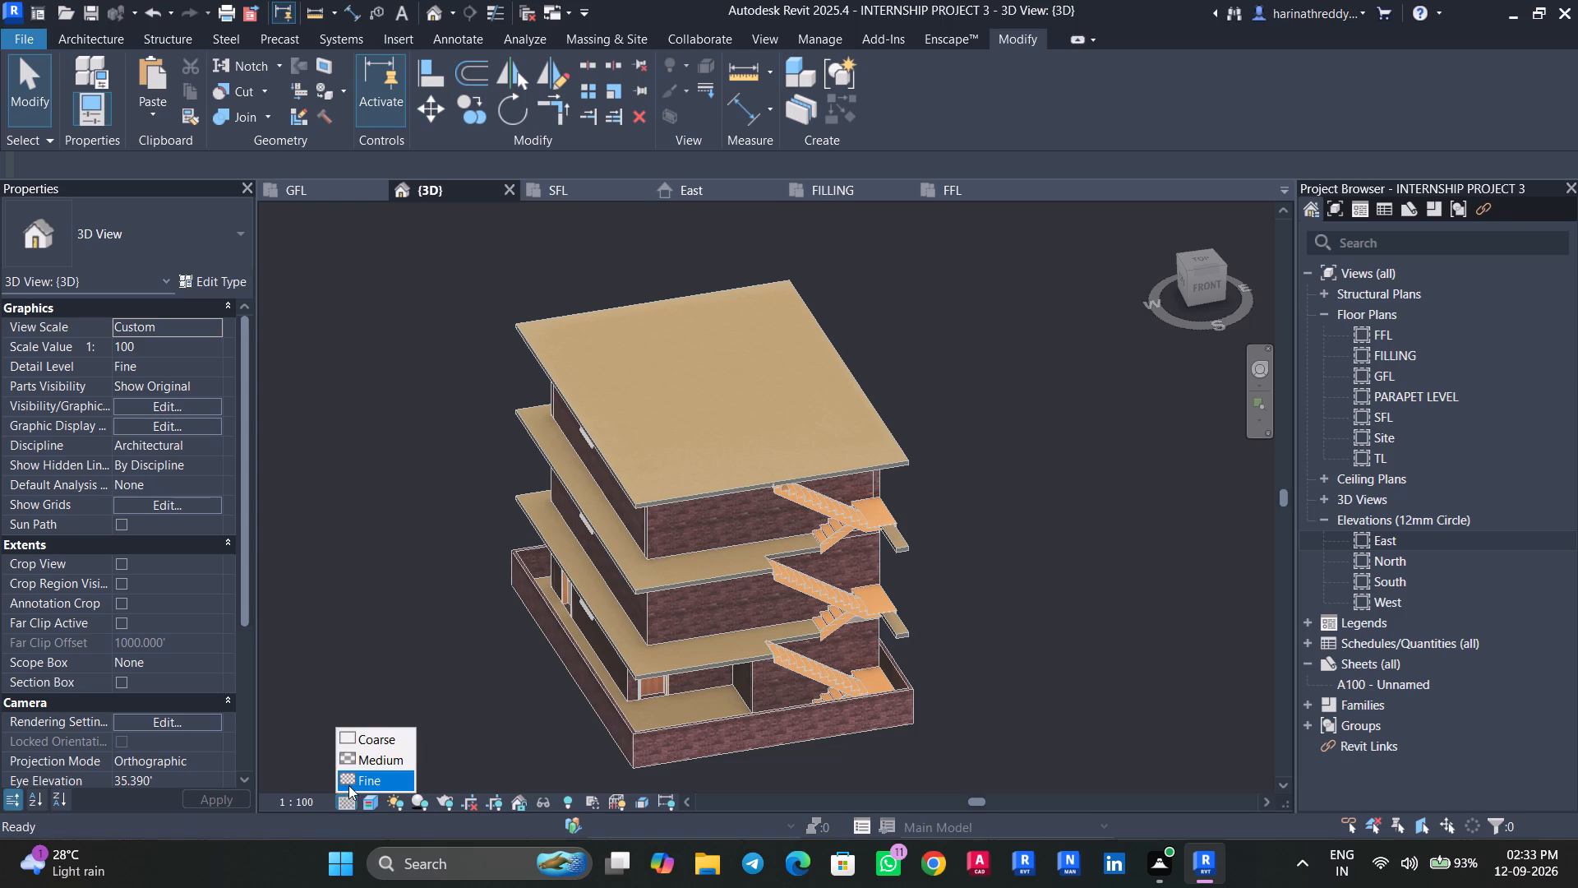
{"action": "left_click", "coordinate": [348, 785]}
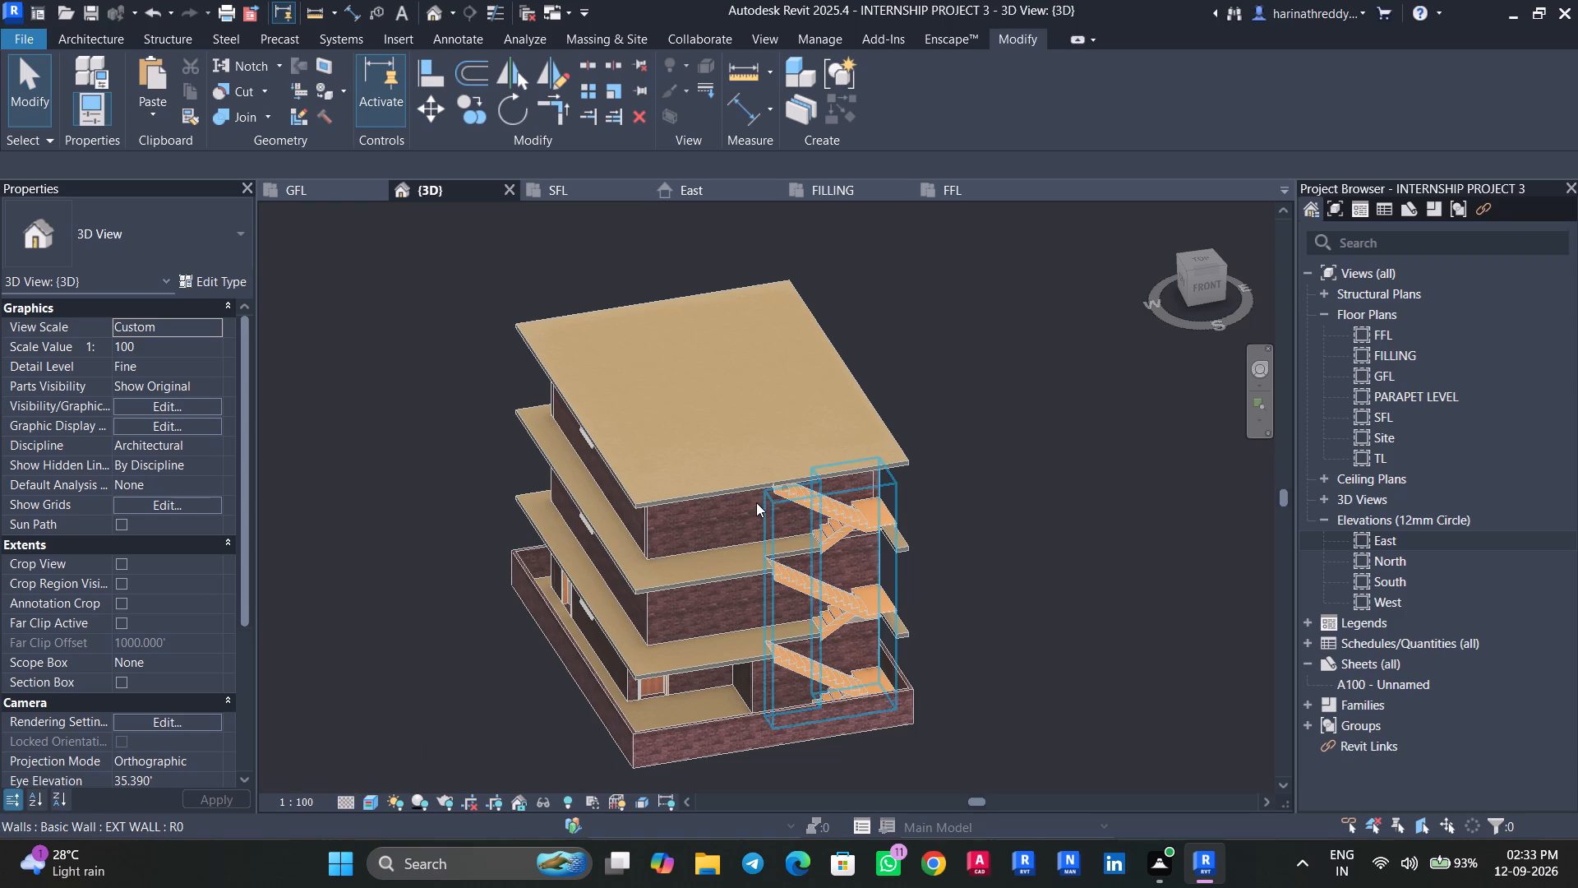
In the roof-level OUTER FLOORING slab's boundary, sketch a line beside the stair's west end and one about 14.58' along the wall to the east edge.
{"action": "left_click", "coordinate": [754, 493]}
{"action": "left_click", "coordinate": [1197, 257]}
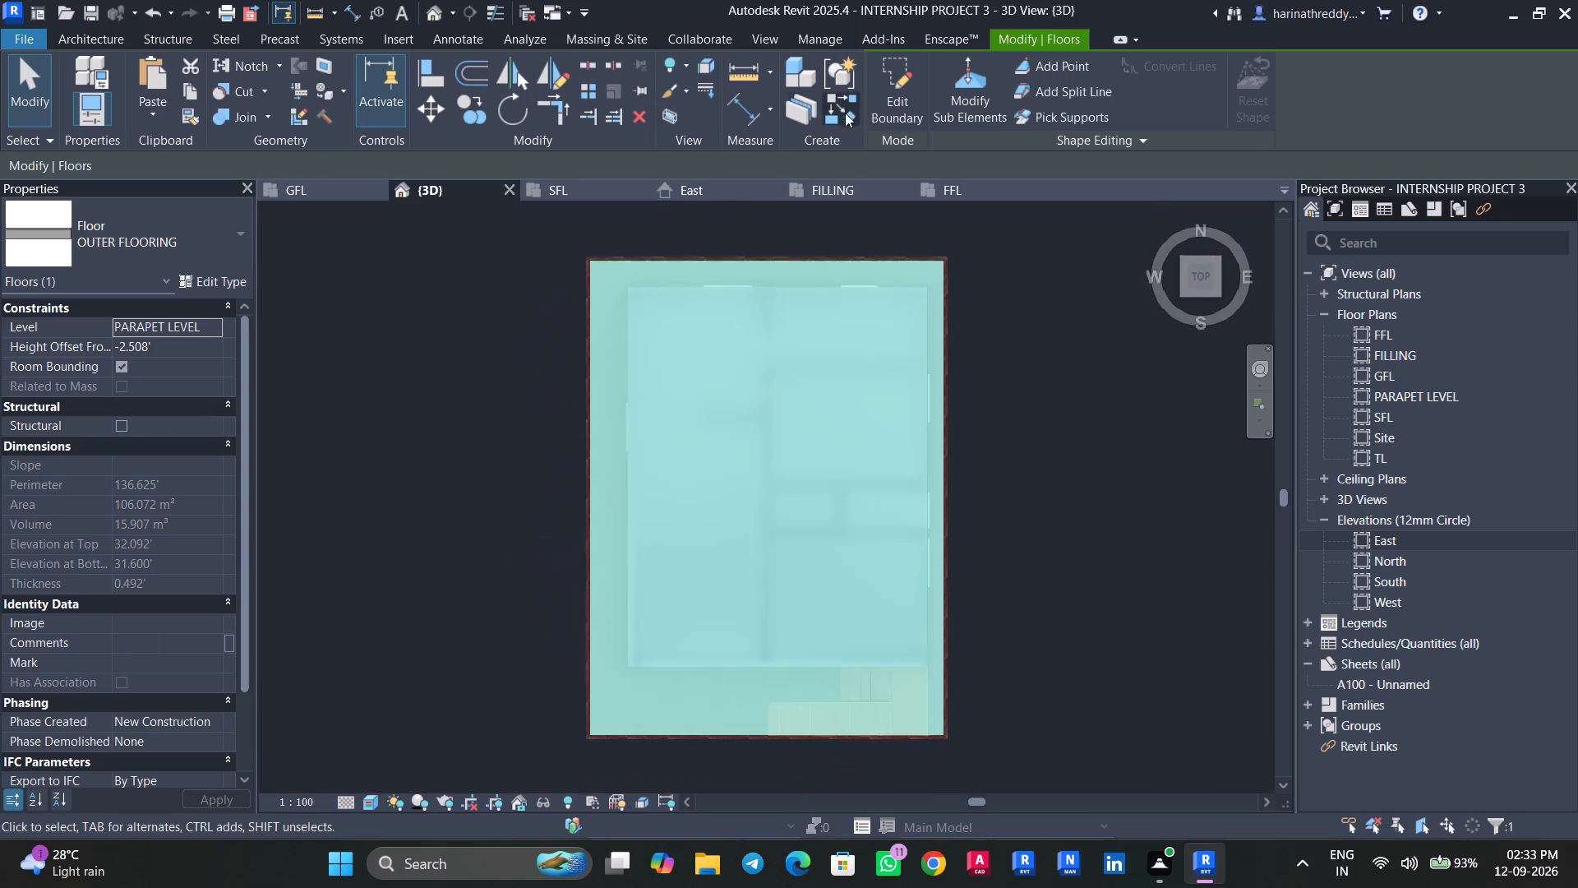
{"action": "left_click", "coordinate": [884, 102]}
{"action": "scroll", "coordinate": [787, 724], "scroll_direction": "up", "scroll_amount": 3}
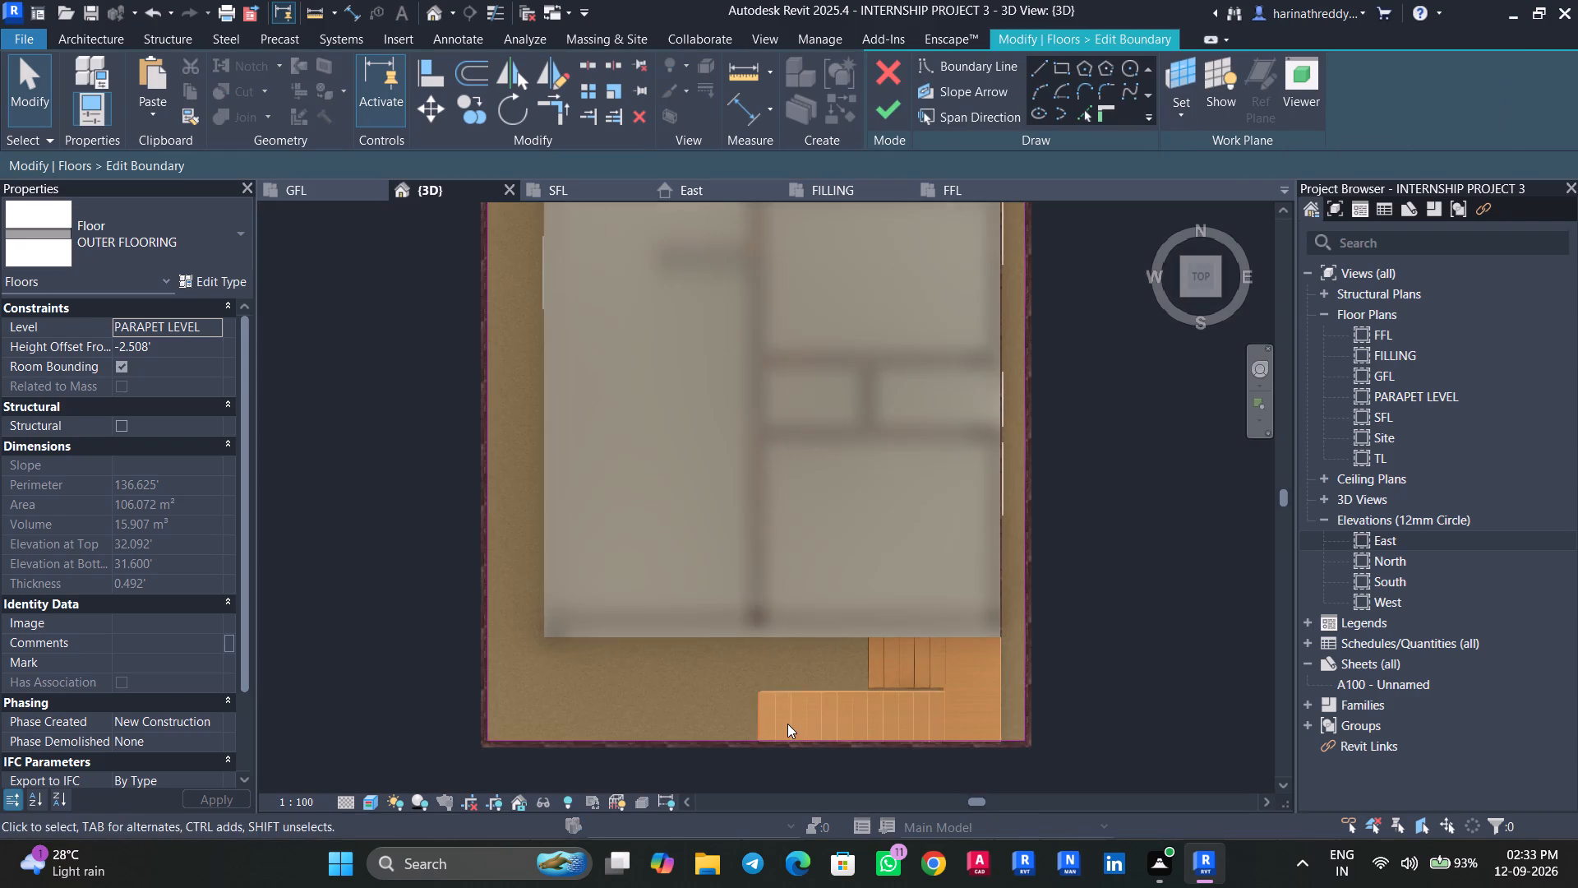
{"action": "left_click", "coordinate": [832, 742]}
{"action": "key", "text": "Escape"}
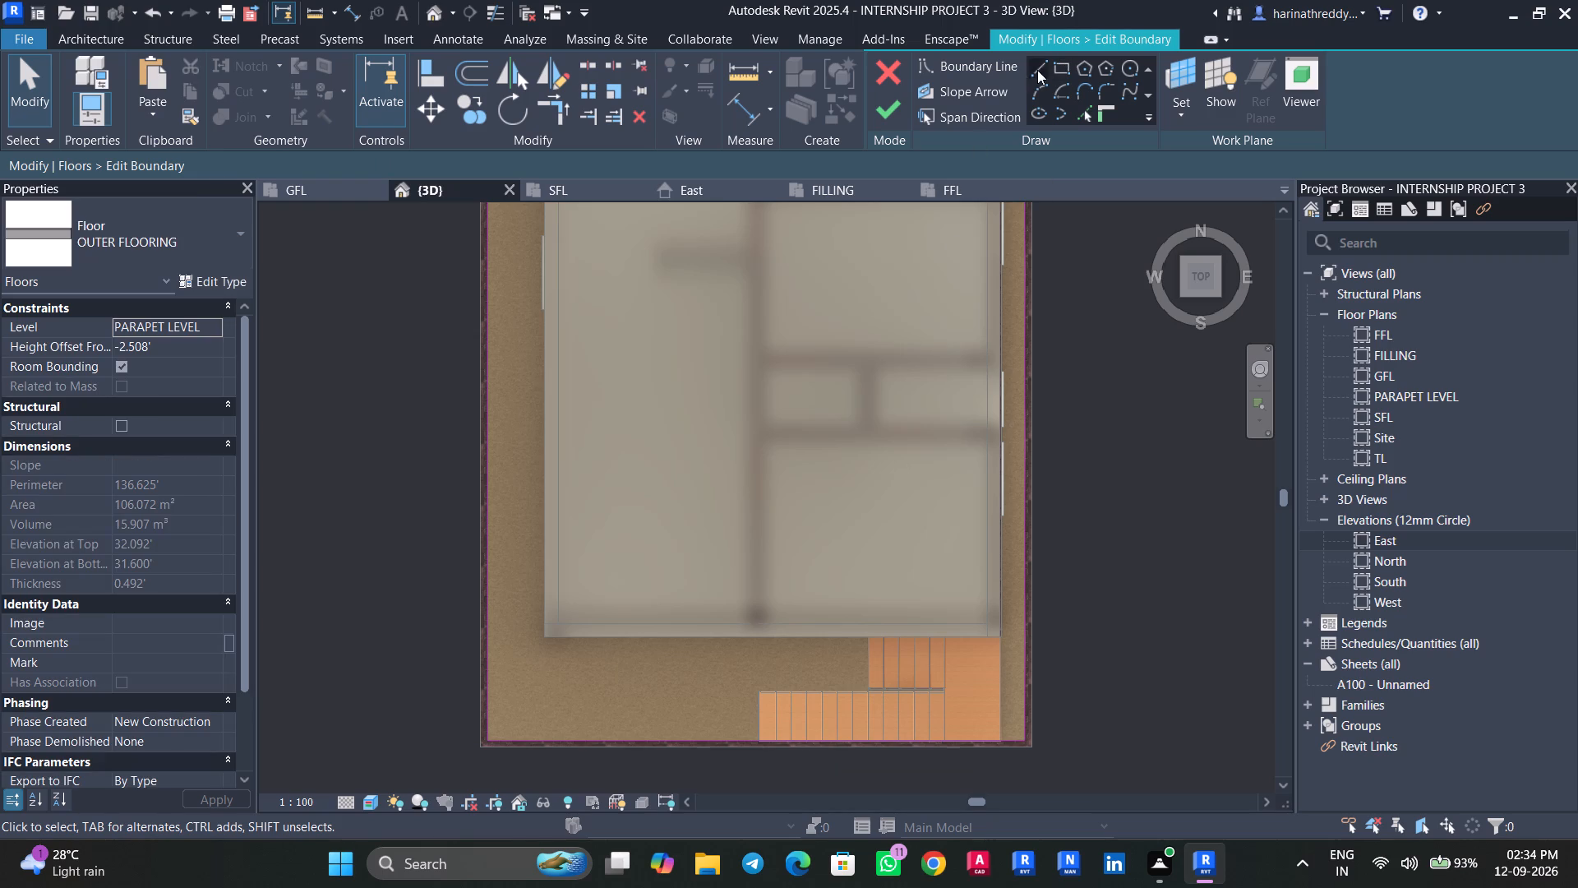
{"action": "left_click", "coordinate": [1044, 64]}
{"action": "left_click", "coordinate": [754, 735]}
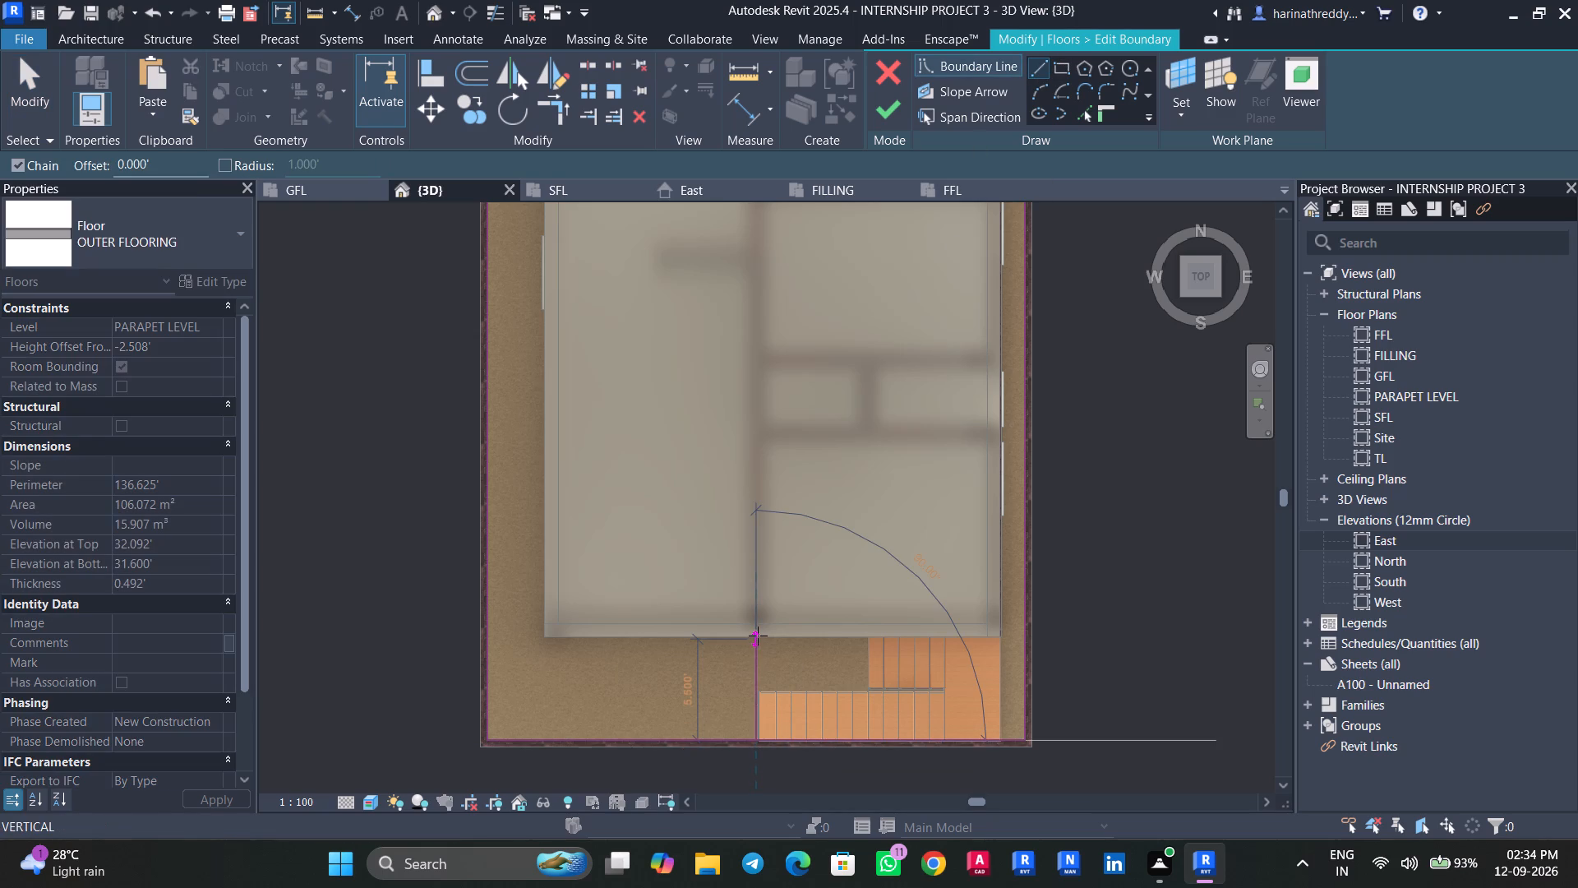
{"action": "left_click", "coordinate": [758, 640]}
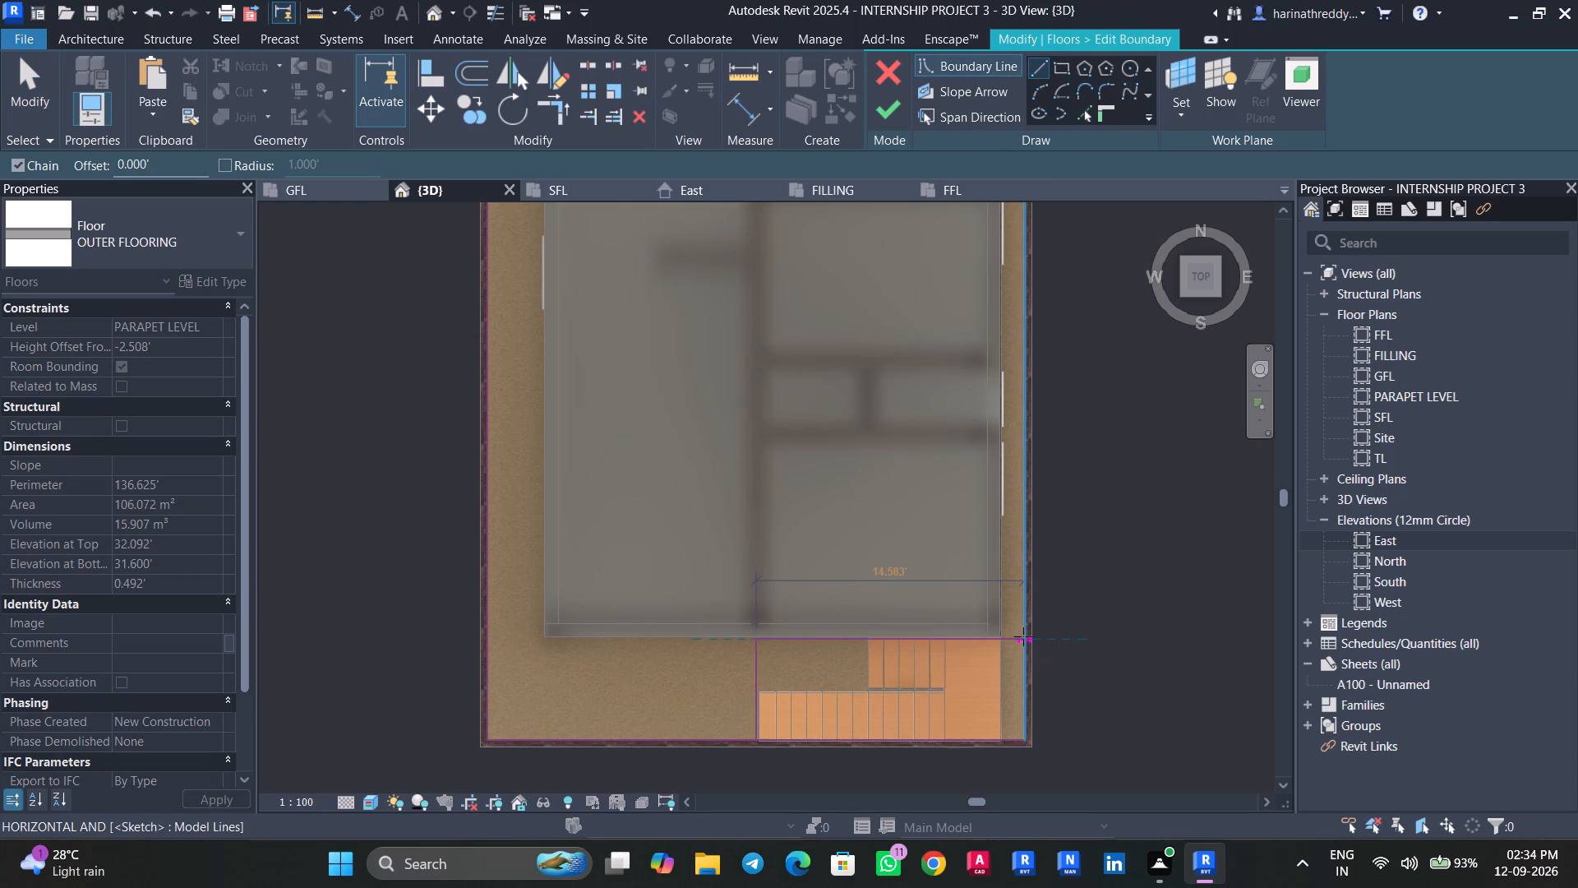
{"action": "left_click", "coordinate": [1023, 636]}
{"action": "key", "text": "Escape"}
{"action": "key", "text": "Escape"}
{"action": "key", "text": "Escape"}
{"action": "key", "text": "Escape"}
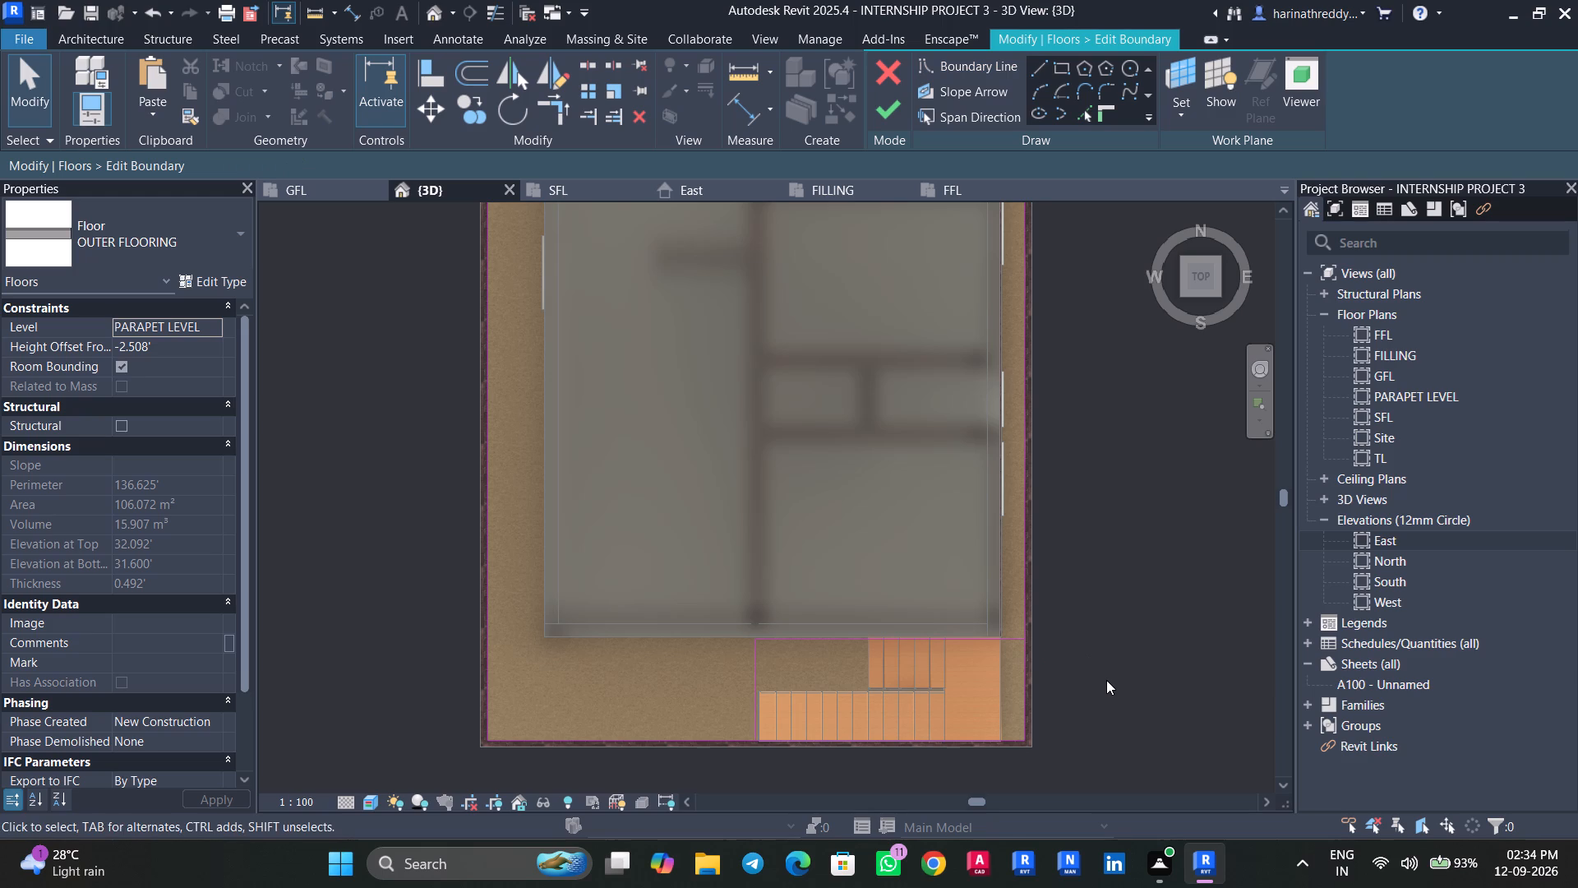
Trim the slab boundary's south edge and the new lines into corners around the stair, and try to finish the sketch.
{"action": "key", "text": "t"}
{"action": "key", "text": "r"}
{"action": "left_click", "coordinate": [756, 706]}
{"action": "left_click", "coordinate": [694, 747]}
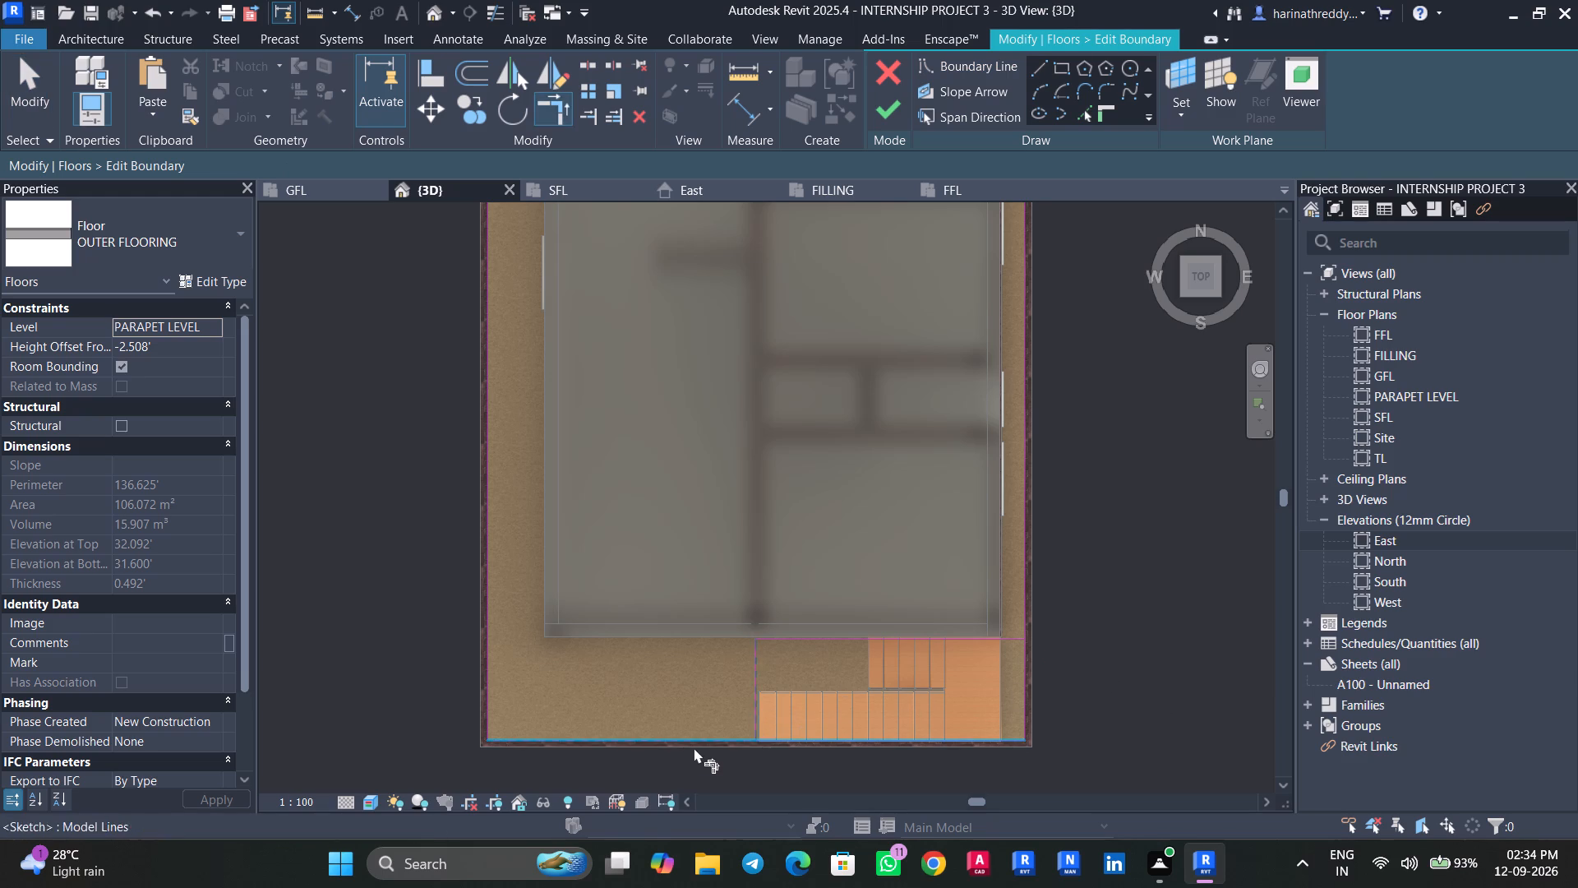
{"action": "left_click", "coordinate": [746, 691]}
{"action": "left_click", "coordinate": [811, 642]}
{"action": "left_click", "coordinate": [897, 108]}
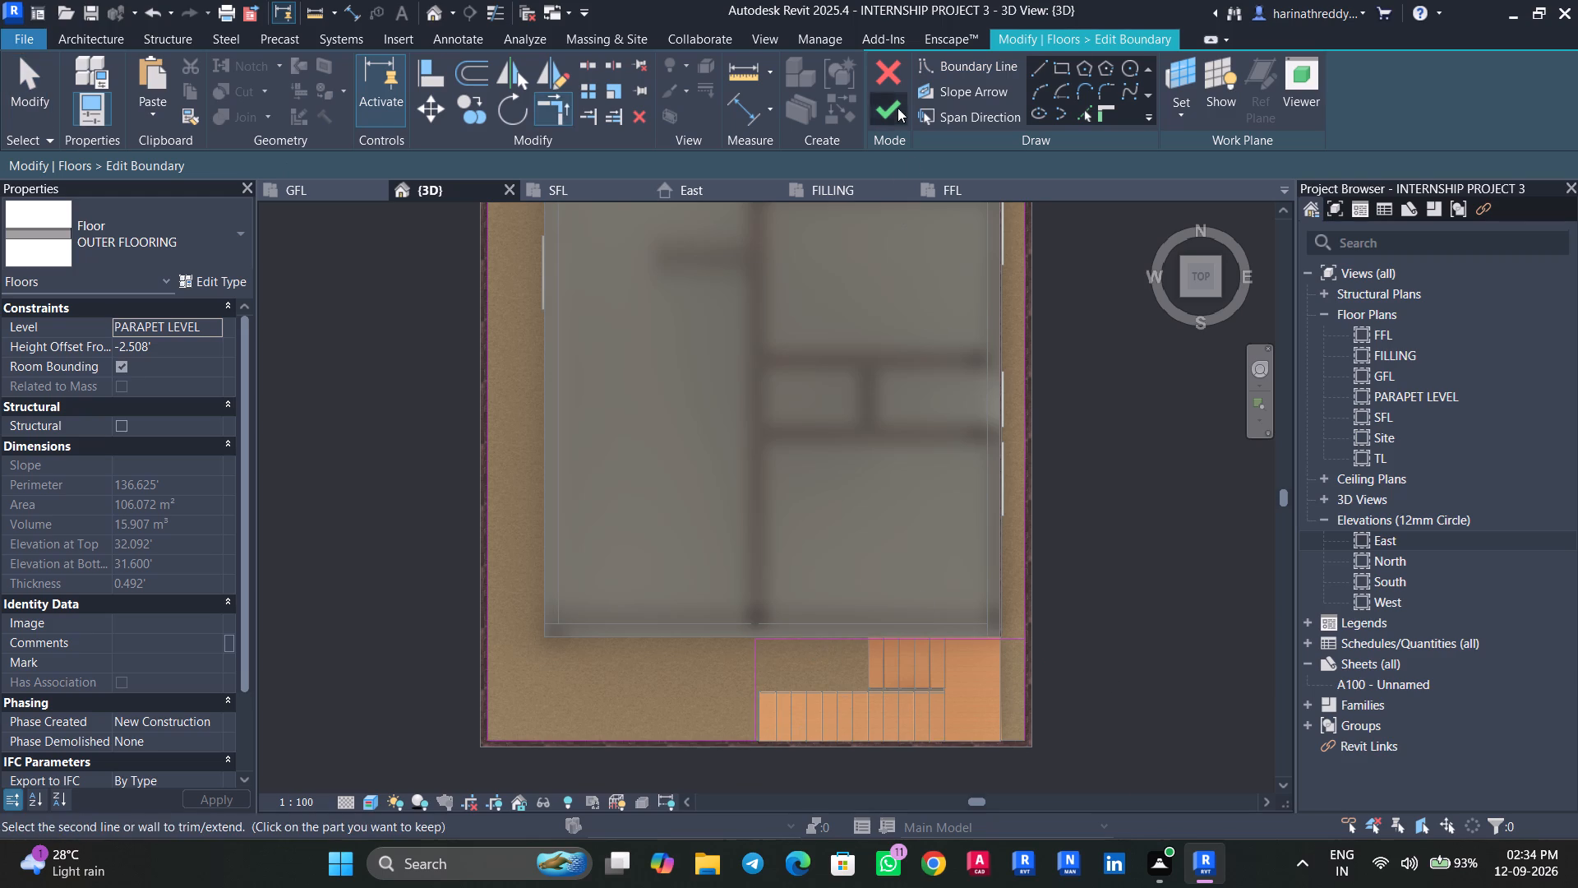
{"action": "left_click", "coordinate": [1244, 822]}
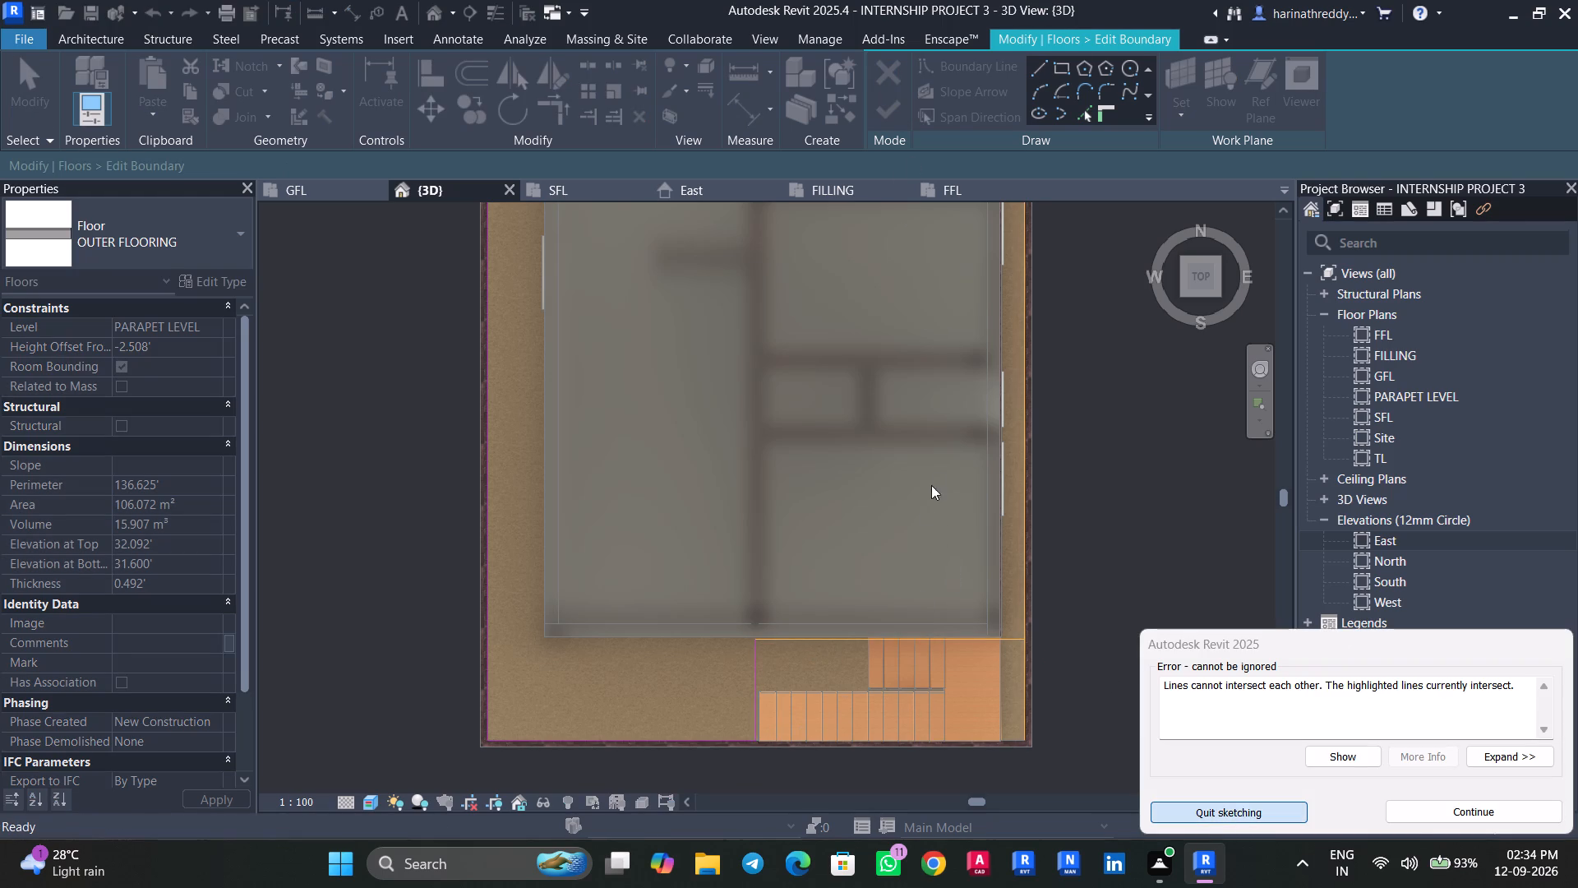
{"action": "left_click", "coordinate": [934, 441]}
{"action": "key", "text": "Escape"}
{"action": "key", "text": "Escape"}
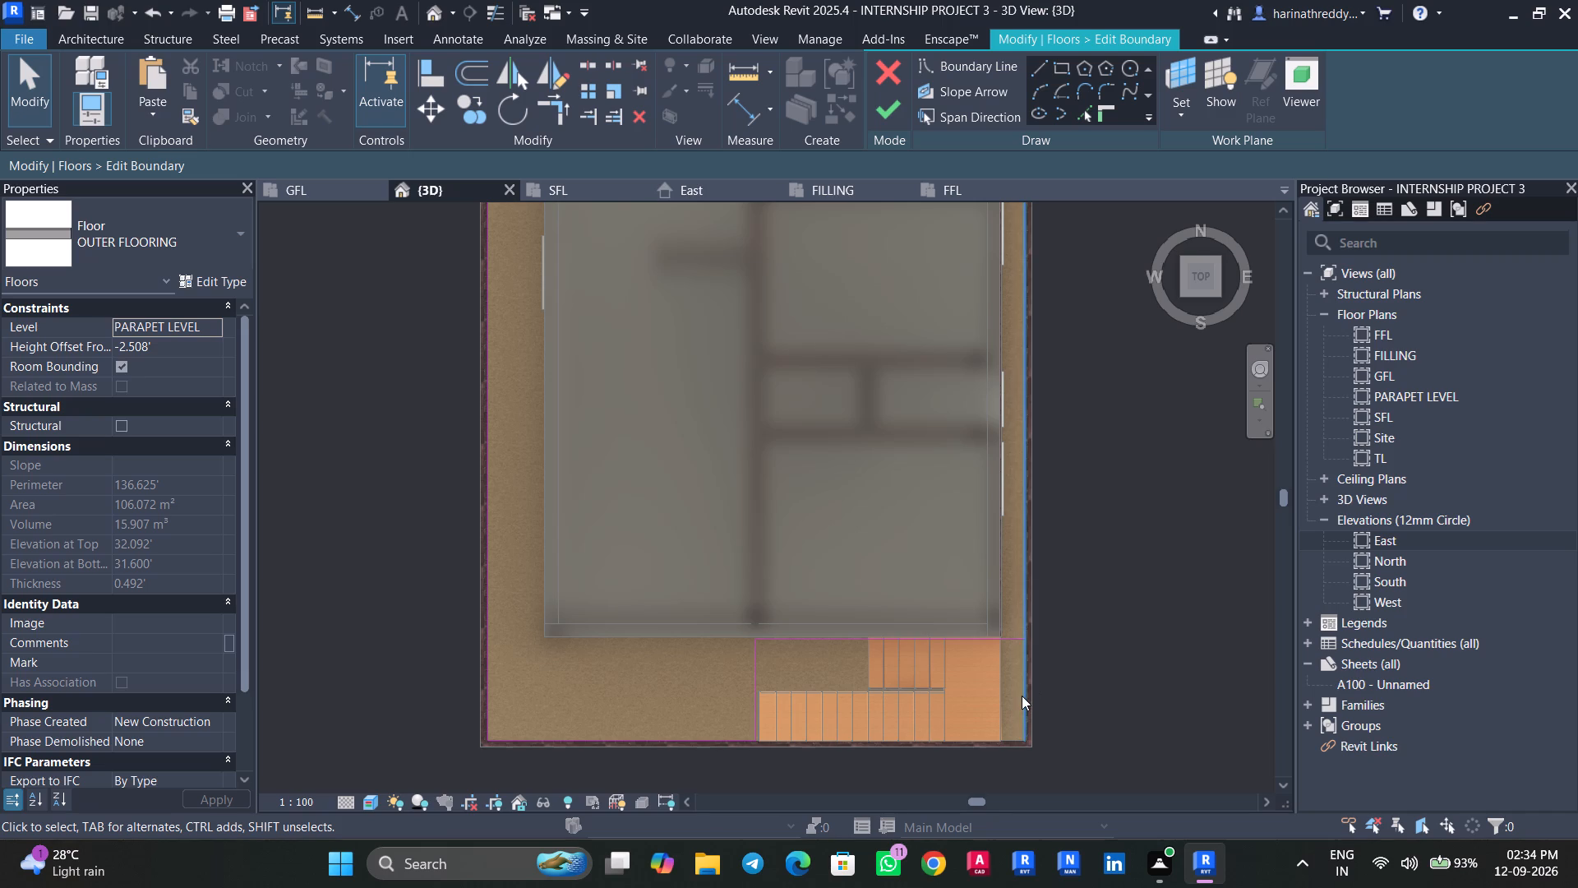
Trim the slab boundary's east edge to the new line along the wall and finish the boundary sketch.
{"action": "key", "text": "t"}
{"action": "key", "text": "r"}
{"action": "left_click", "coordinate": [956, 641]}
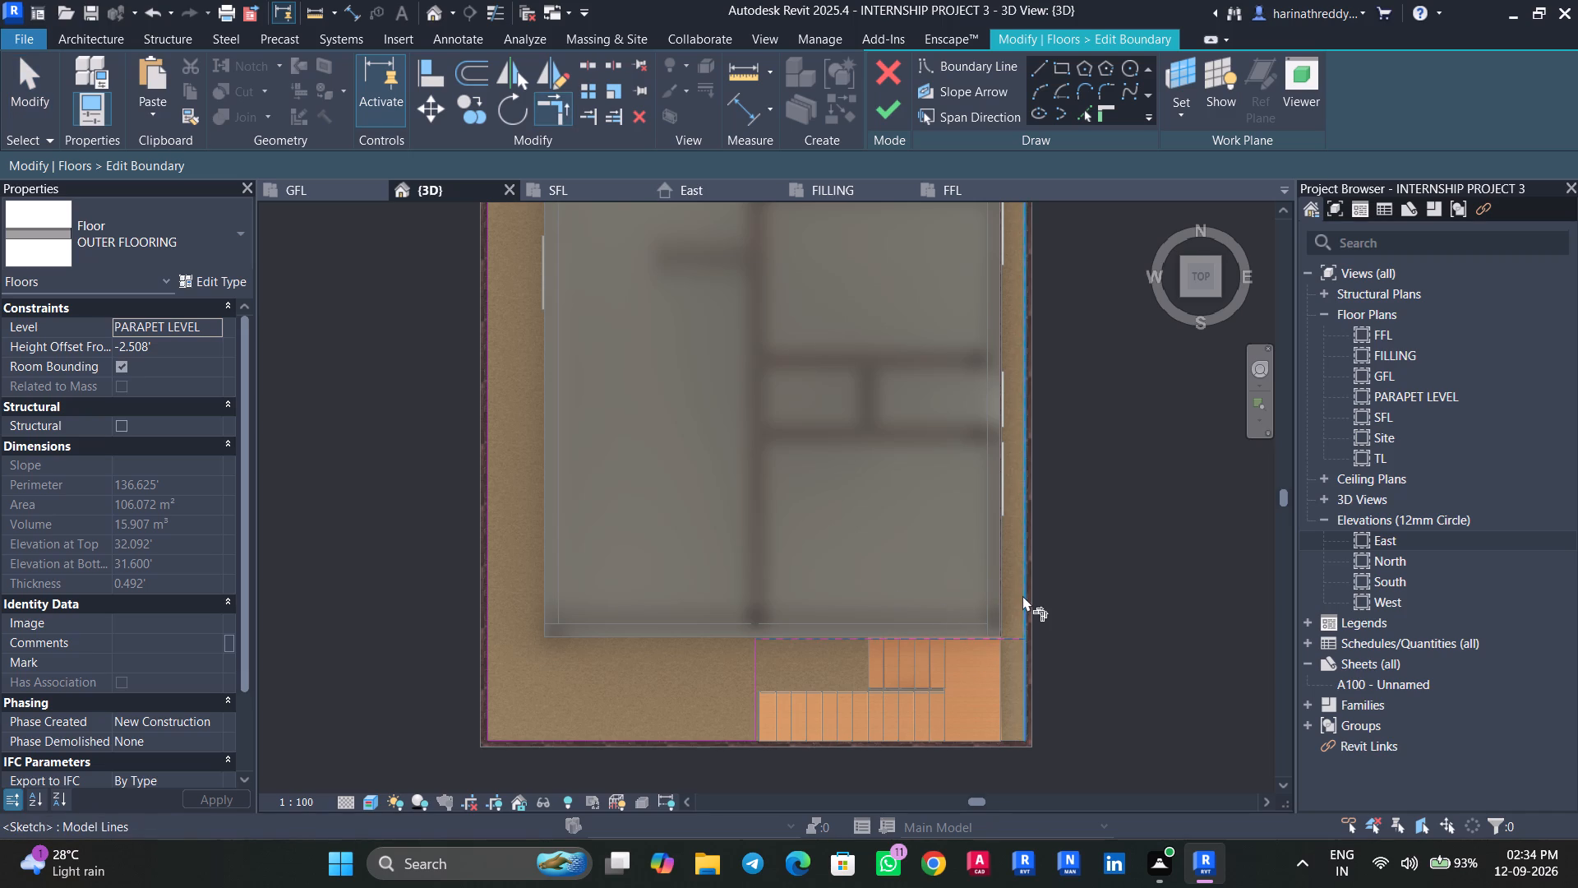
{"action": "left_click", "coordinate": [1022, 595]}
{"action": "left_click", "coordinate": [889, 113]}
{"action": "key", "text": "Escape"}
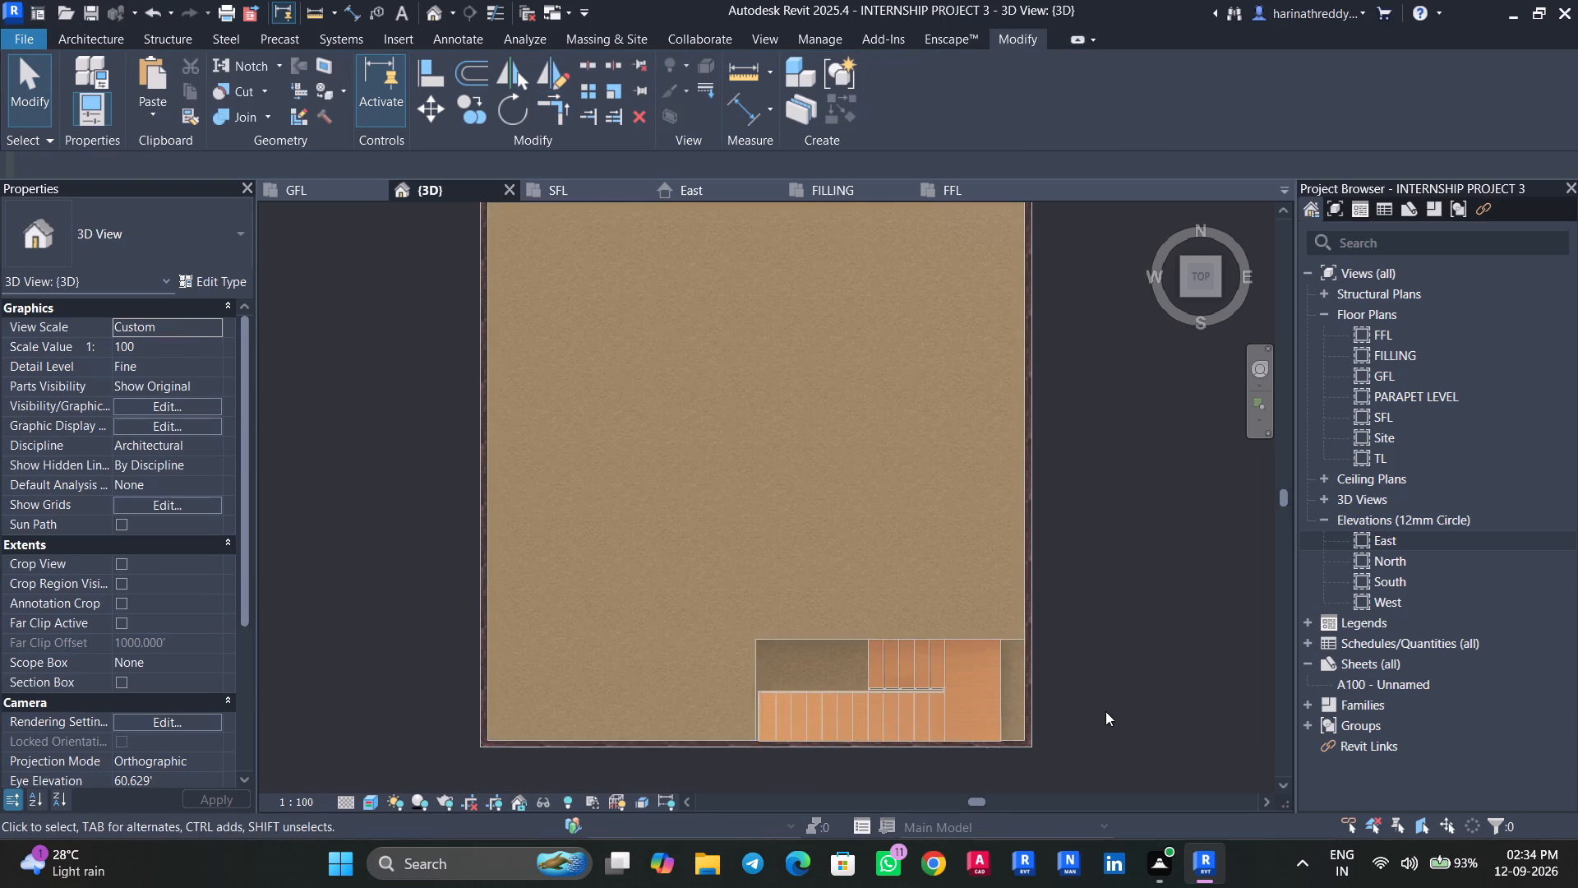
{"action": "scroll", "coordinate": [1105, 711], "scroll_direction": "down", "scroll_amount": 3}
{"action": "middle_click_drag", "start_coordinate": [1106, 717], "coordinate": [1135, 359], "text": "shift"}
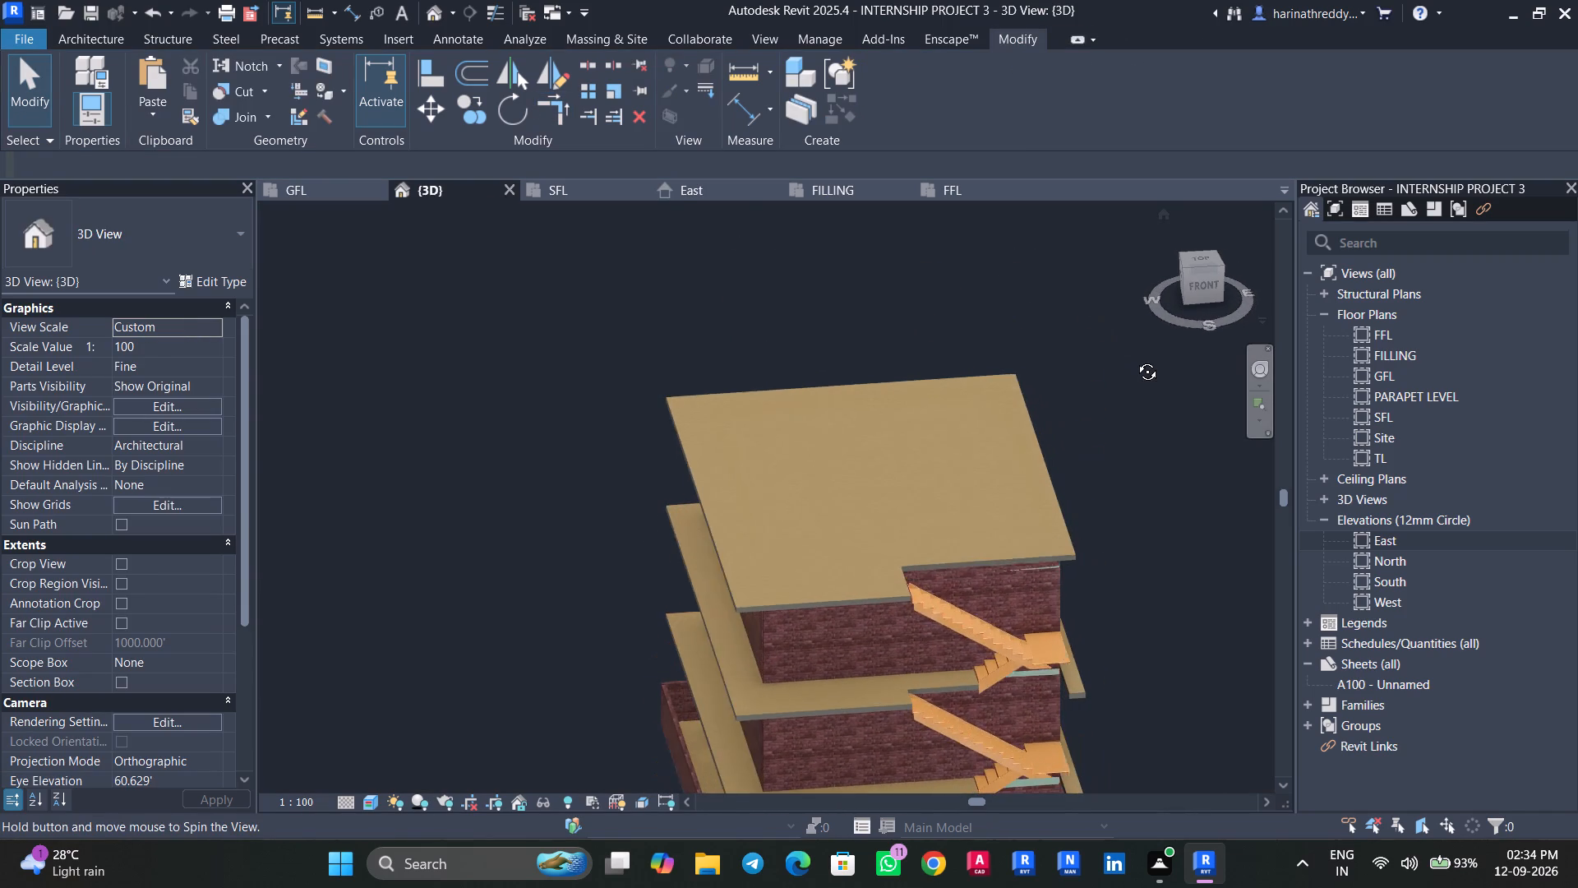
Examine the roof slab and staircase in the 3D view and compare them with the elevation and section drawings in the FILLING floor plan.
{"action": "middle_click_drag", "start_coordinate": [1135, 359], "coordinate": [1130, 424], "text": "shift"}
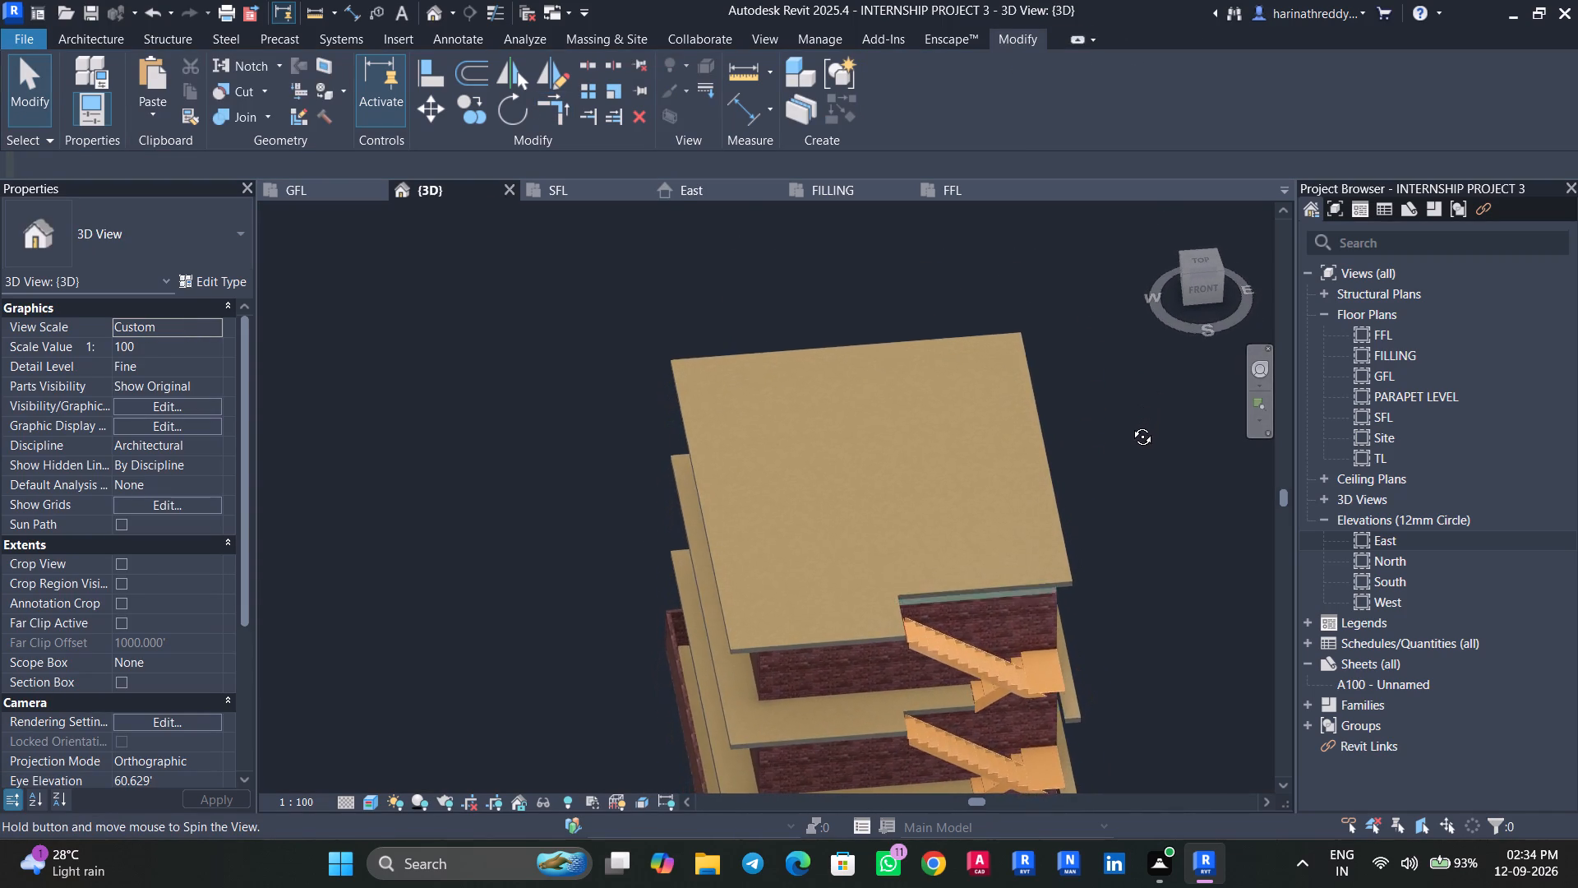
{"action": "middle_click_drag", "start_coordinate": [1130, 424], "coordinate": [1128, 494], "text": "shift"}
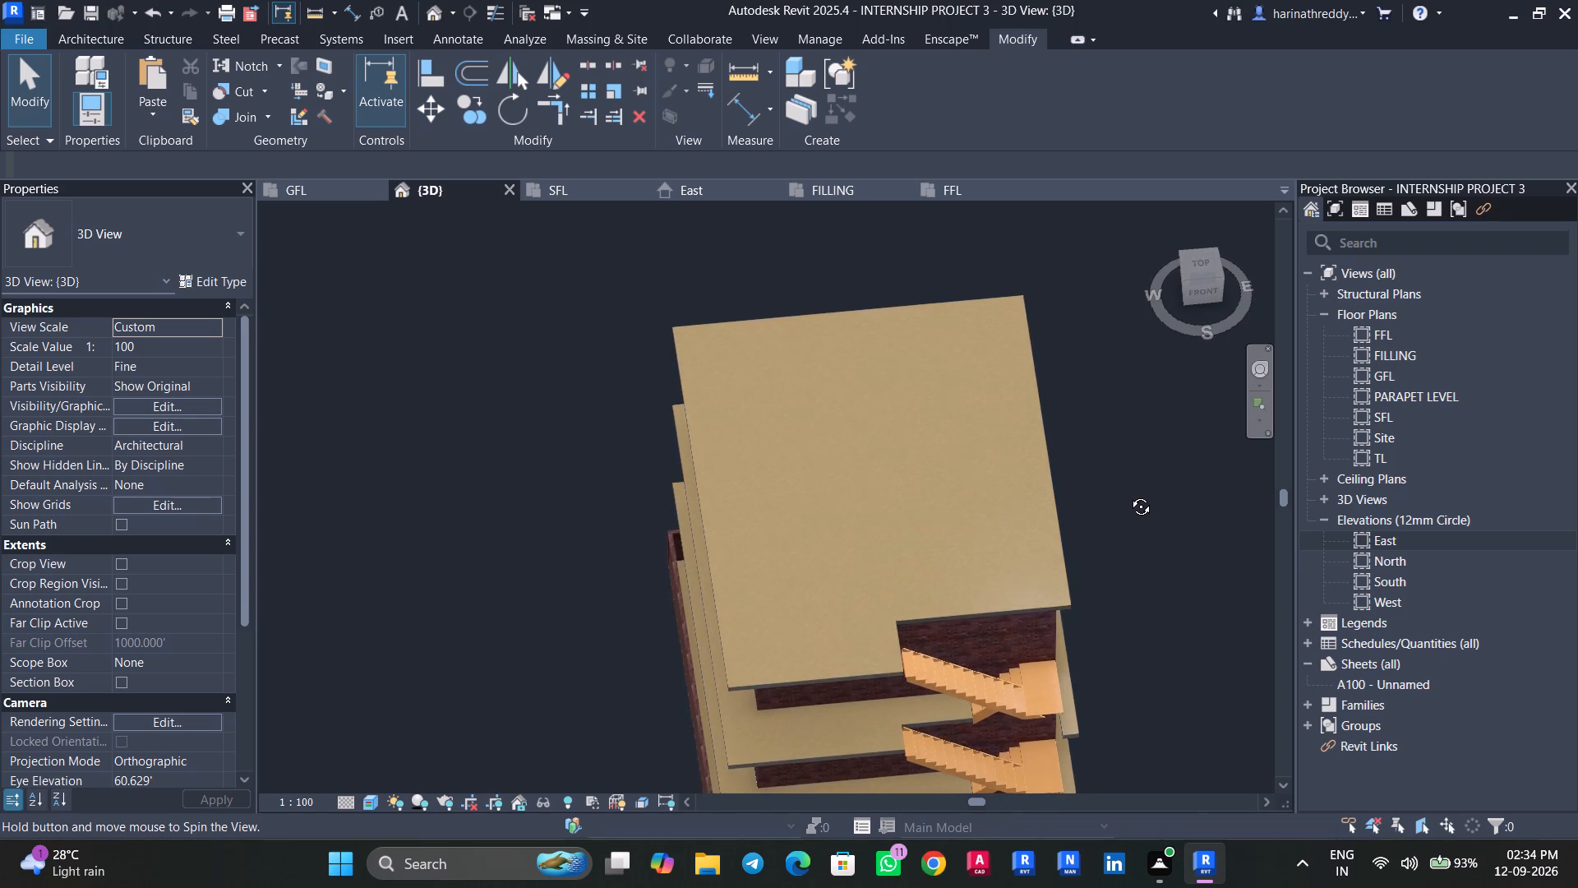
{"action": "middle_click_drag", "start_coordinate": [1128, 494], "coordinate": [1124, 478], "text": "shift"}
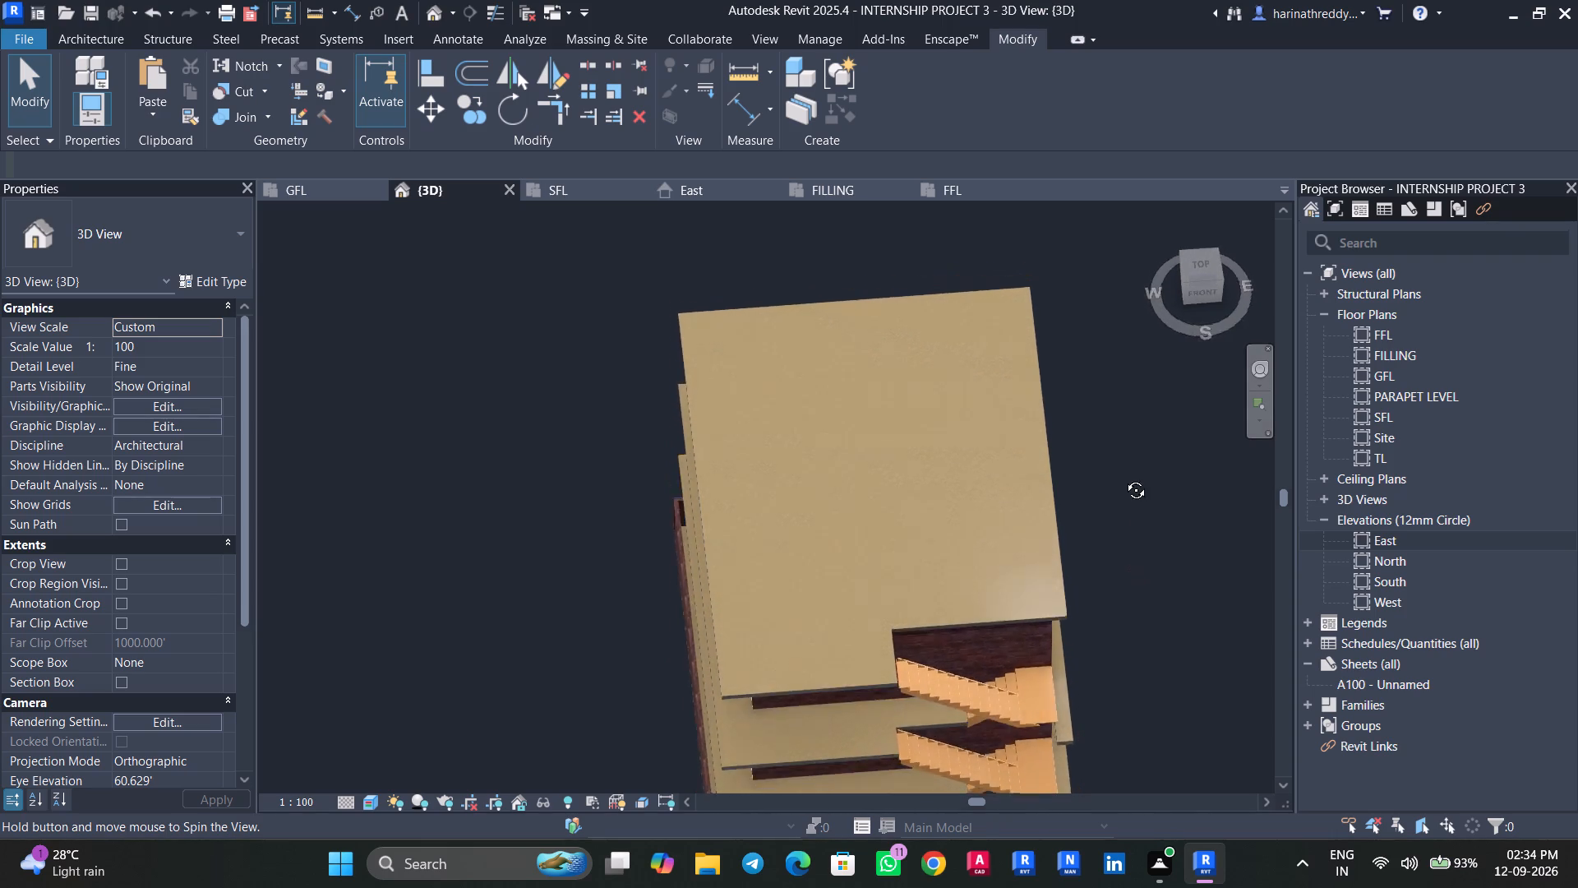
{"action": "middle_click_drag", "start_coordinate": [1124, 478], "coordinate": [1124, 235], "text": "shift"}
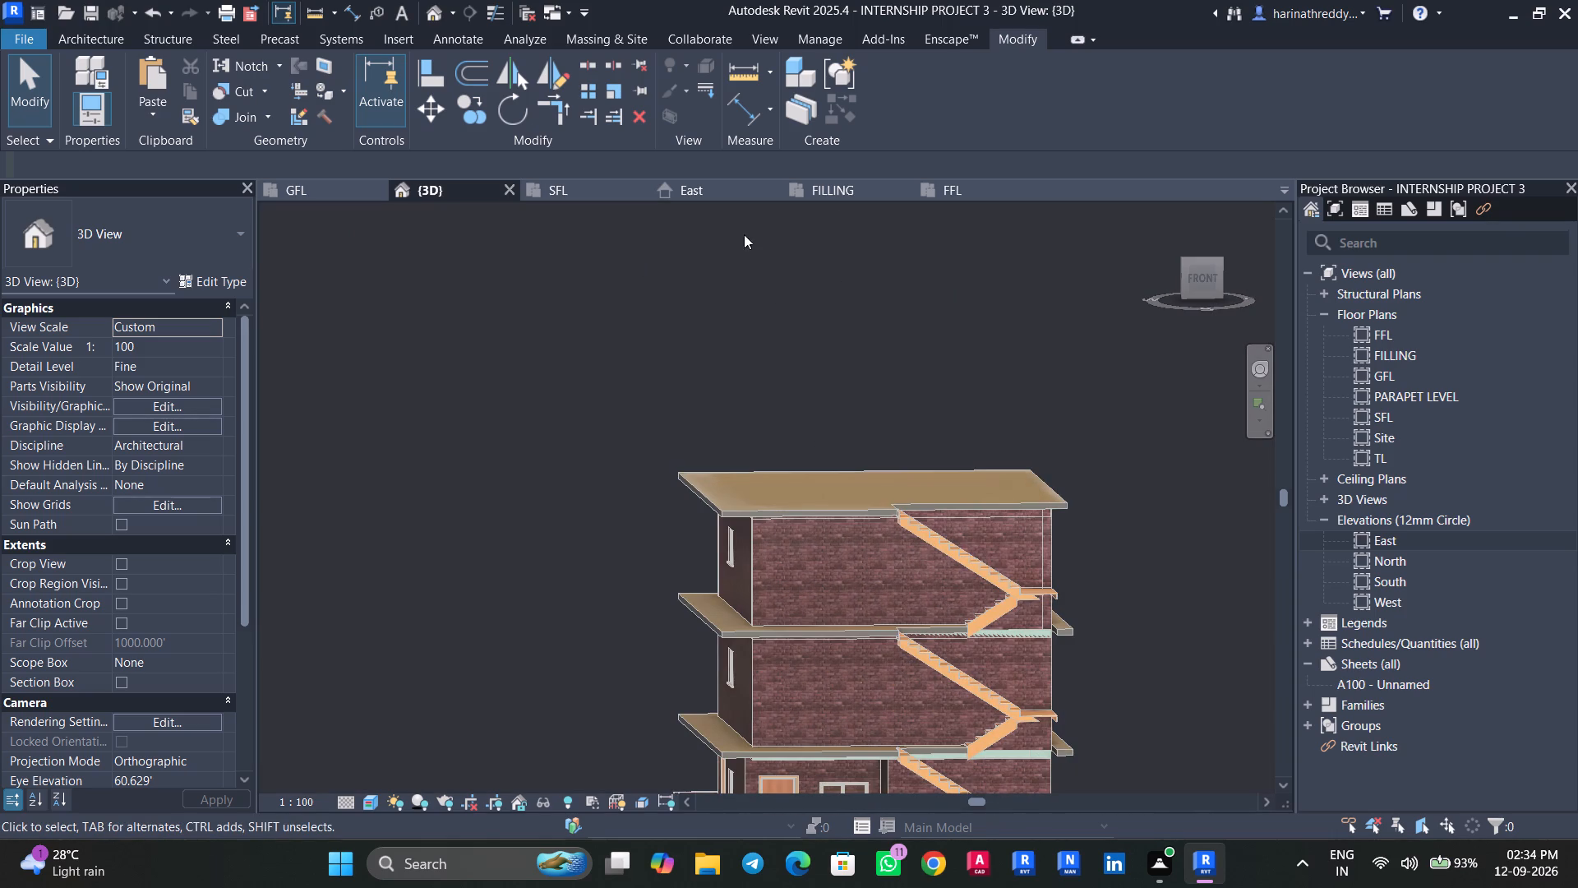
{"action": "left_click", "coordinate": [946, 186]}
{"action": "left_click", "coordinate": [852, 185]}
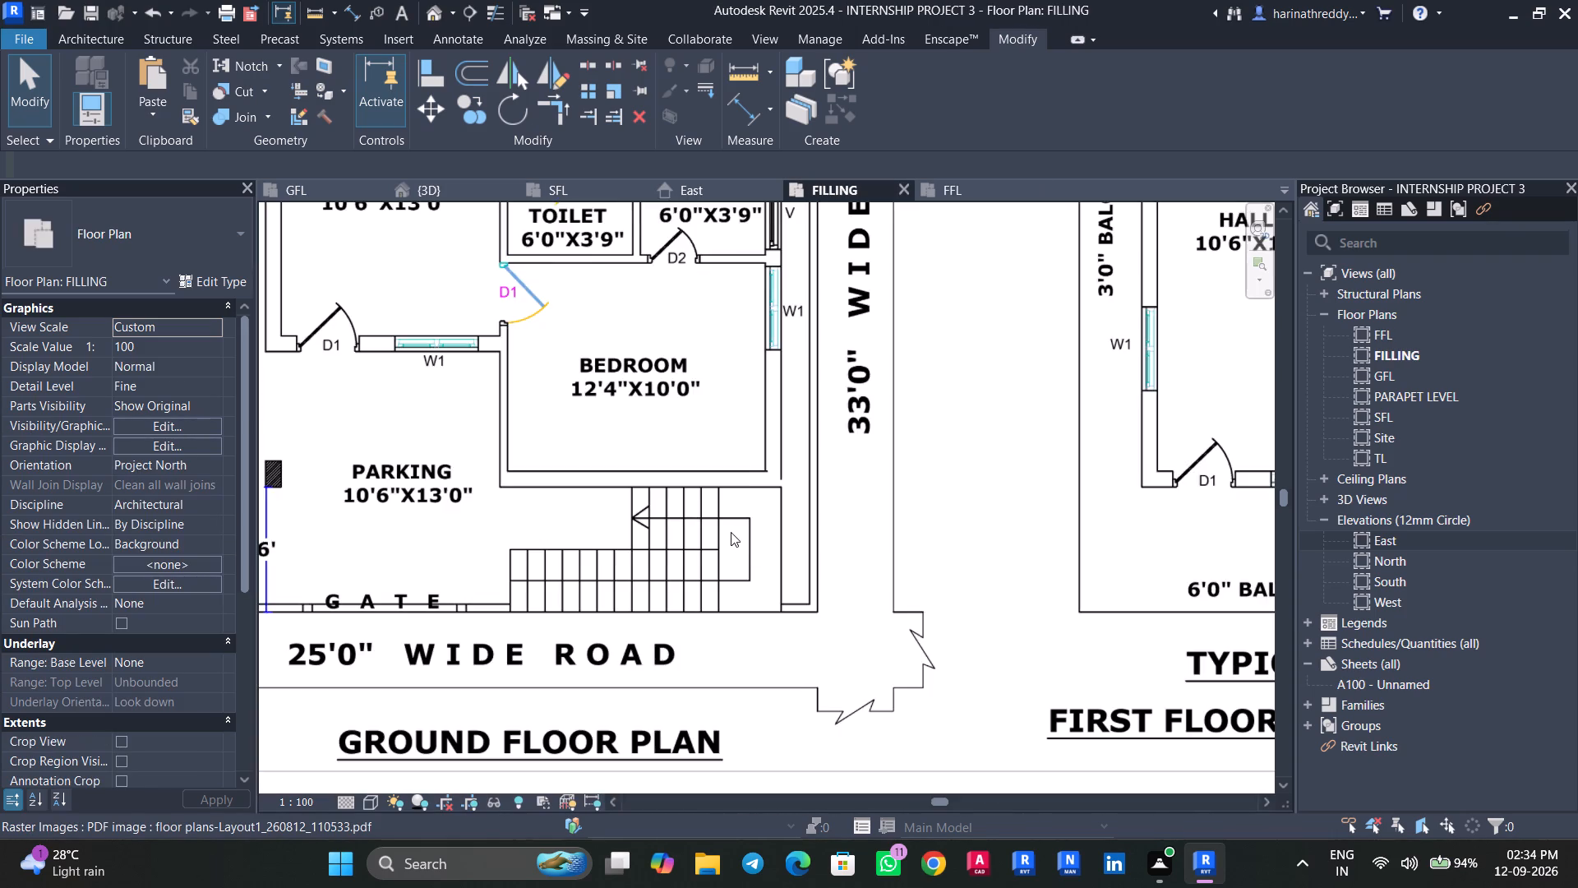
{"action": "scroll", "coordinate": [731, 532], "scroll_direction": "down", "scroll_amount": 14}
{"action": "scroll", "coordinate": [750, 284], "scroll_direction": "up", "scroll_amount": 10}
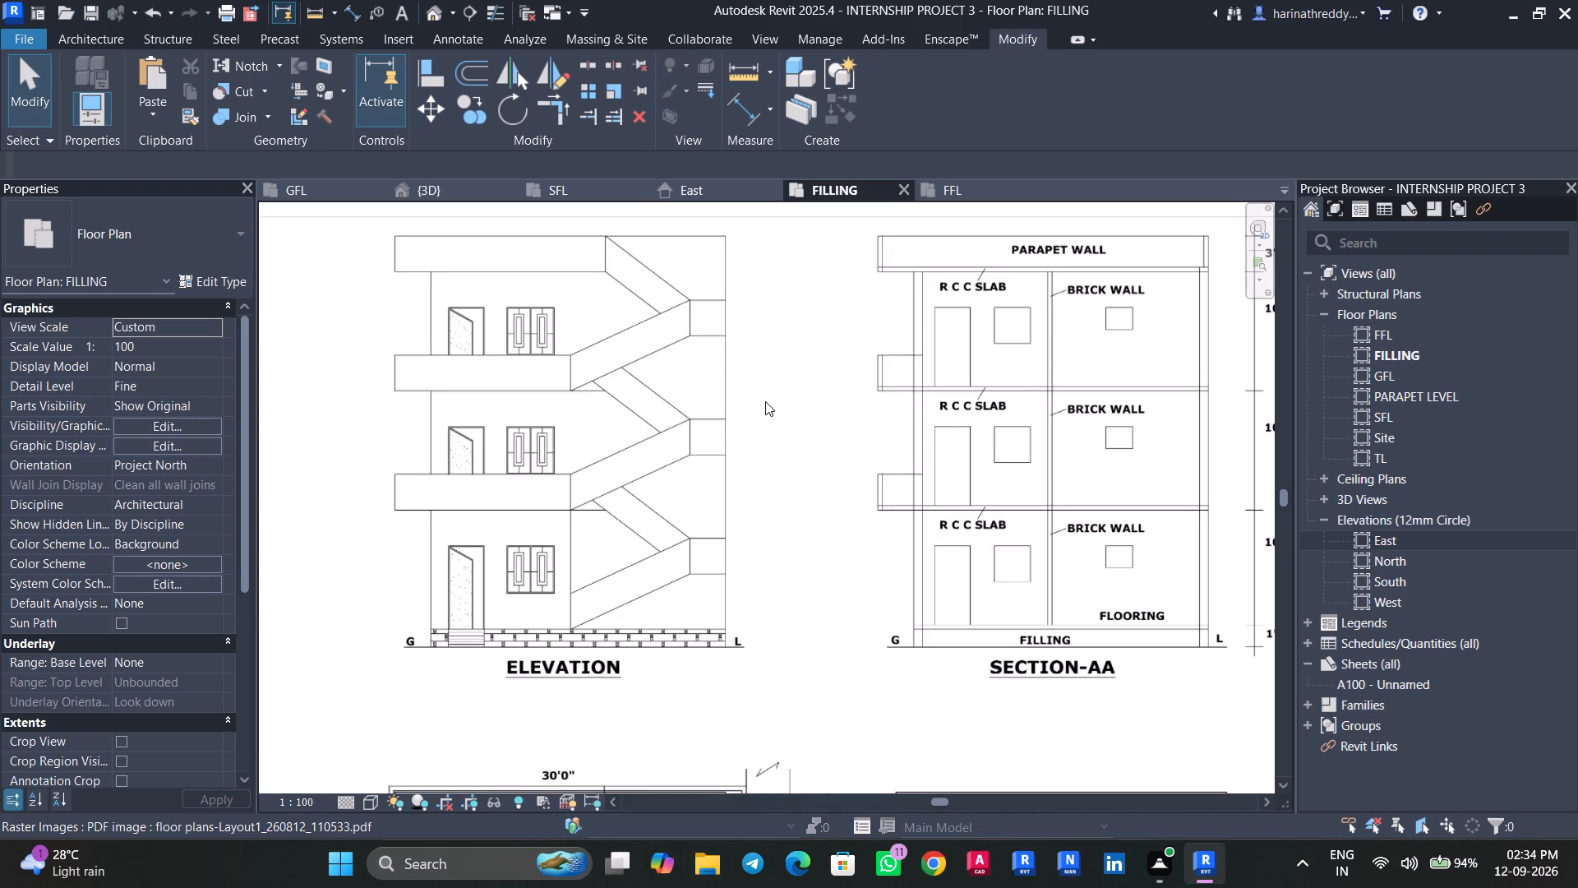
{"action": "left_click", "coordinate": [419, 192]}
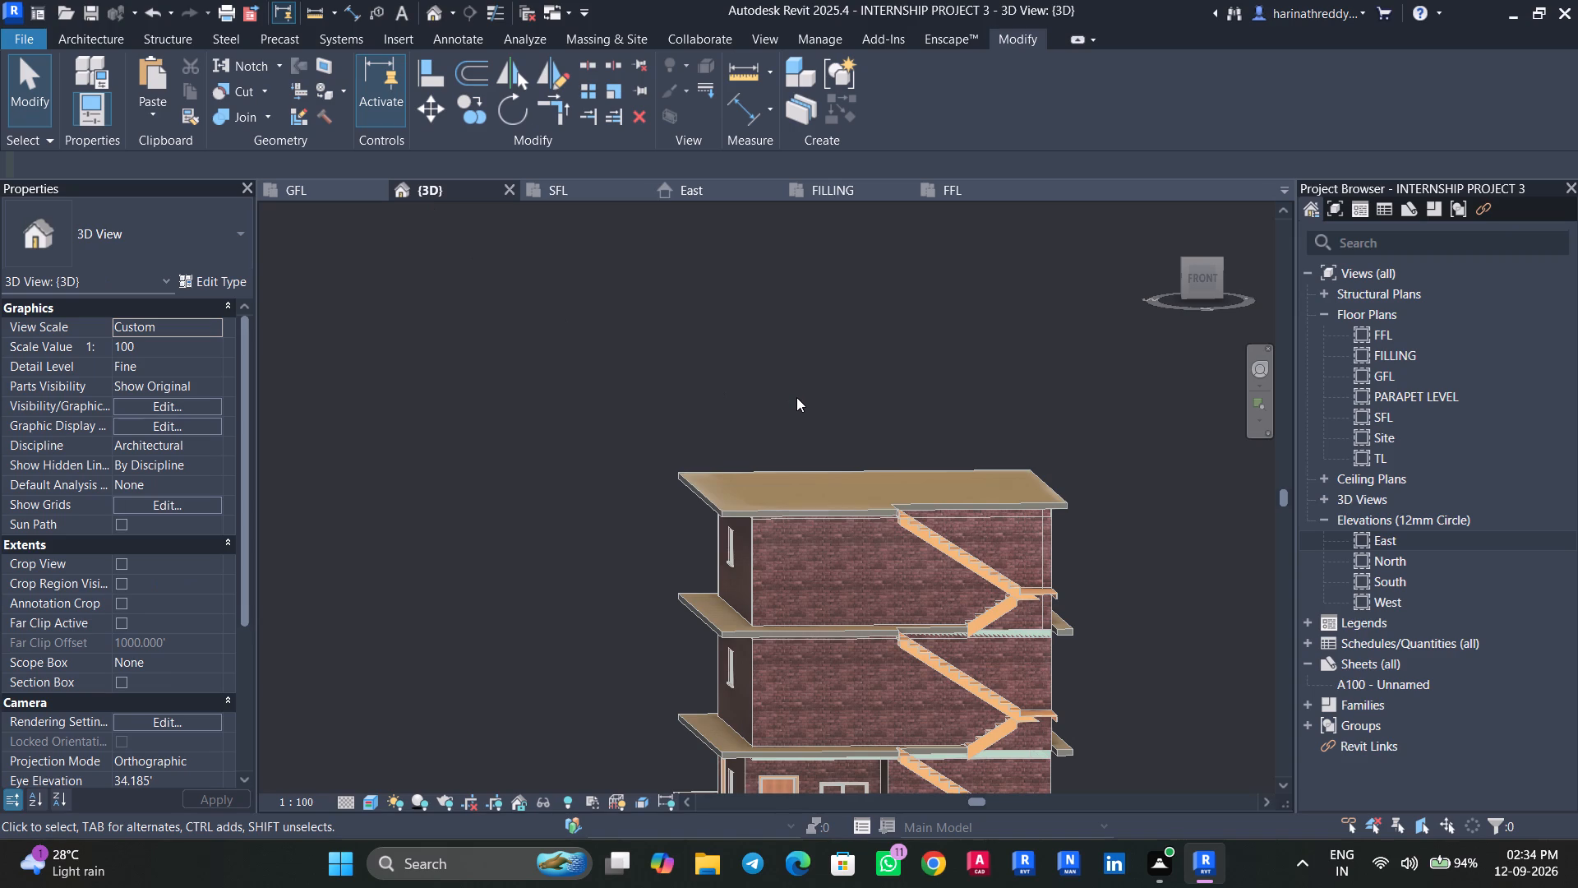
{"action": "scroll", "coordinate": [879, 421], "scroll_direction": "down", "scroll_amount": 5}
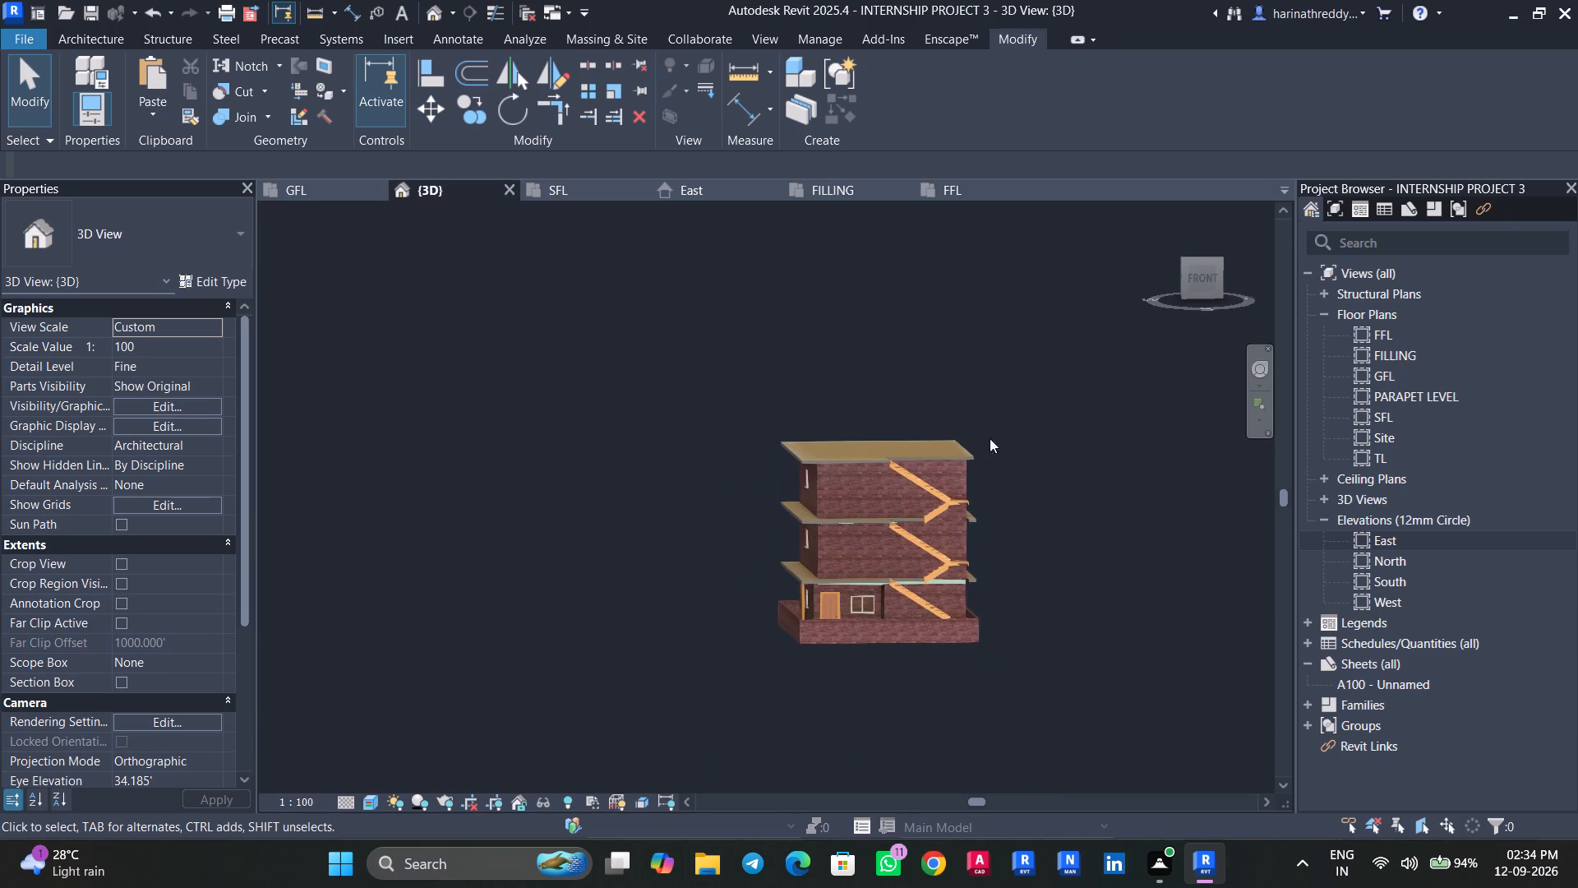
{"action": "scroll", "coordinate": [1110, 477], "scroll_direction": "up", "scroll_amount": 8}
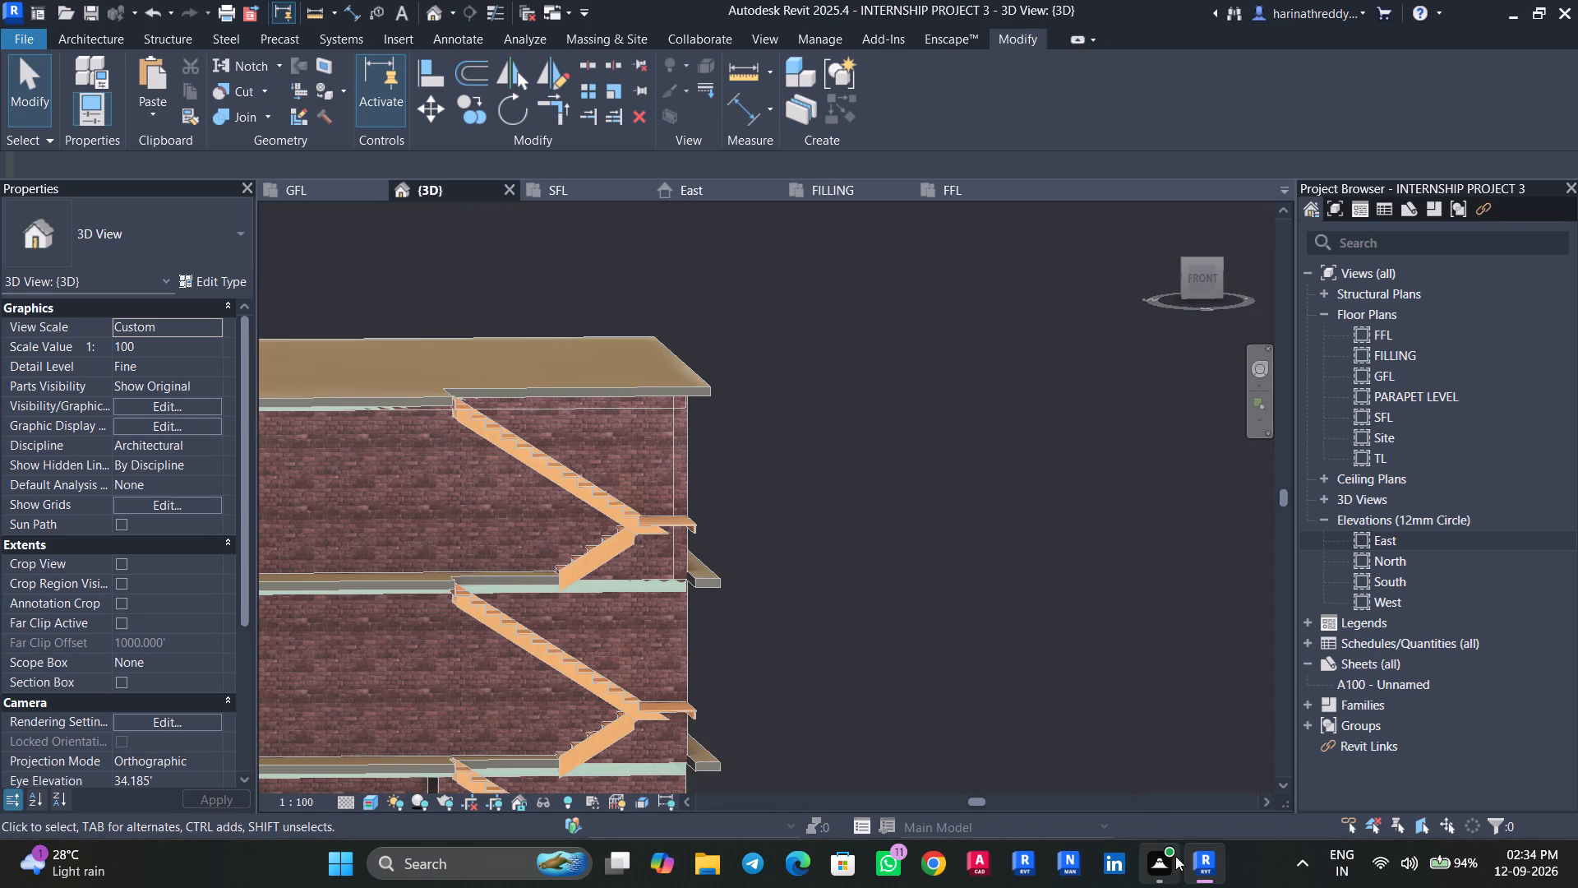
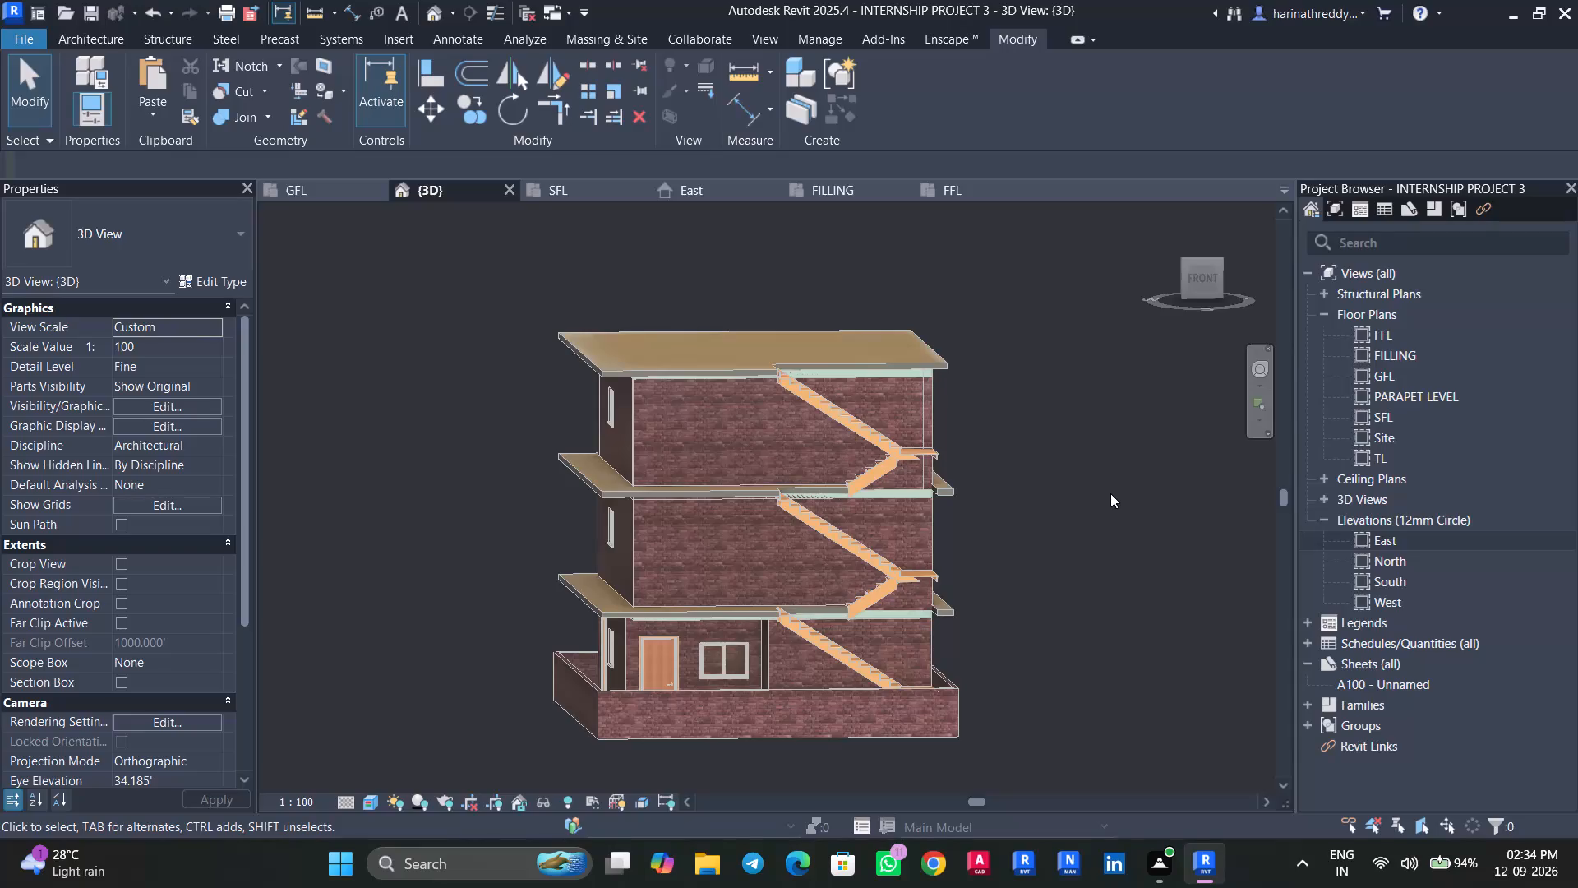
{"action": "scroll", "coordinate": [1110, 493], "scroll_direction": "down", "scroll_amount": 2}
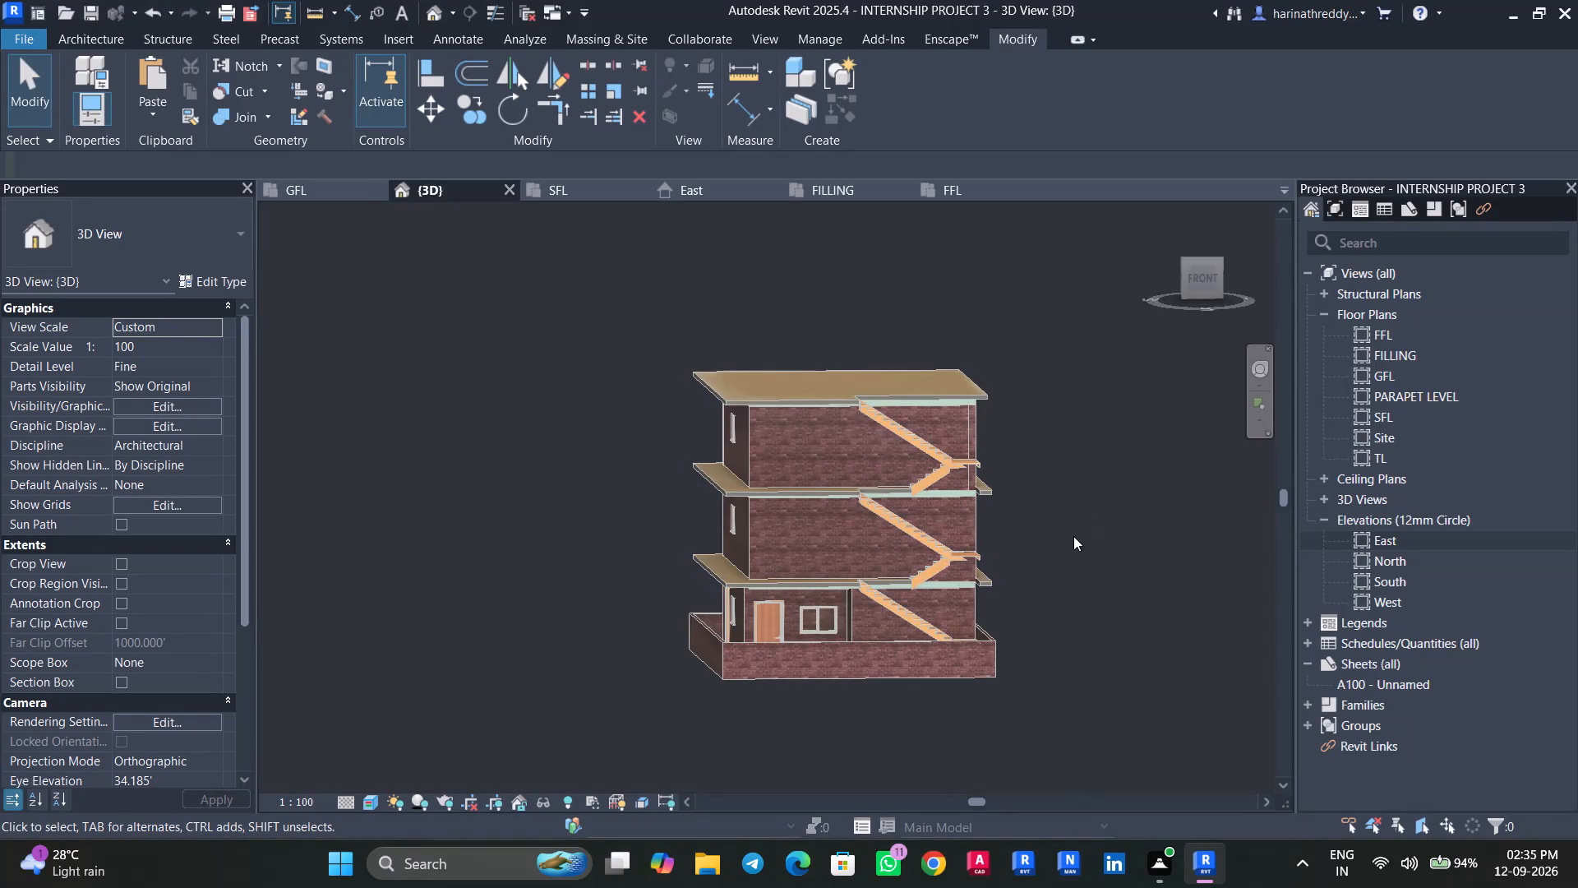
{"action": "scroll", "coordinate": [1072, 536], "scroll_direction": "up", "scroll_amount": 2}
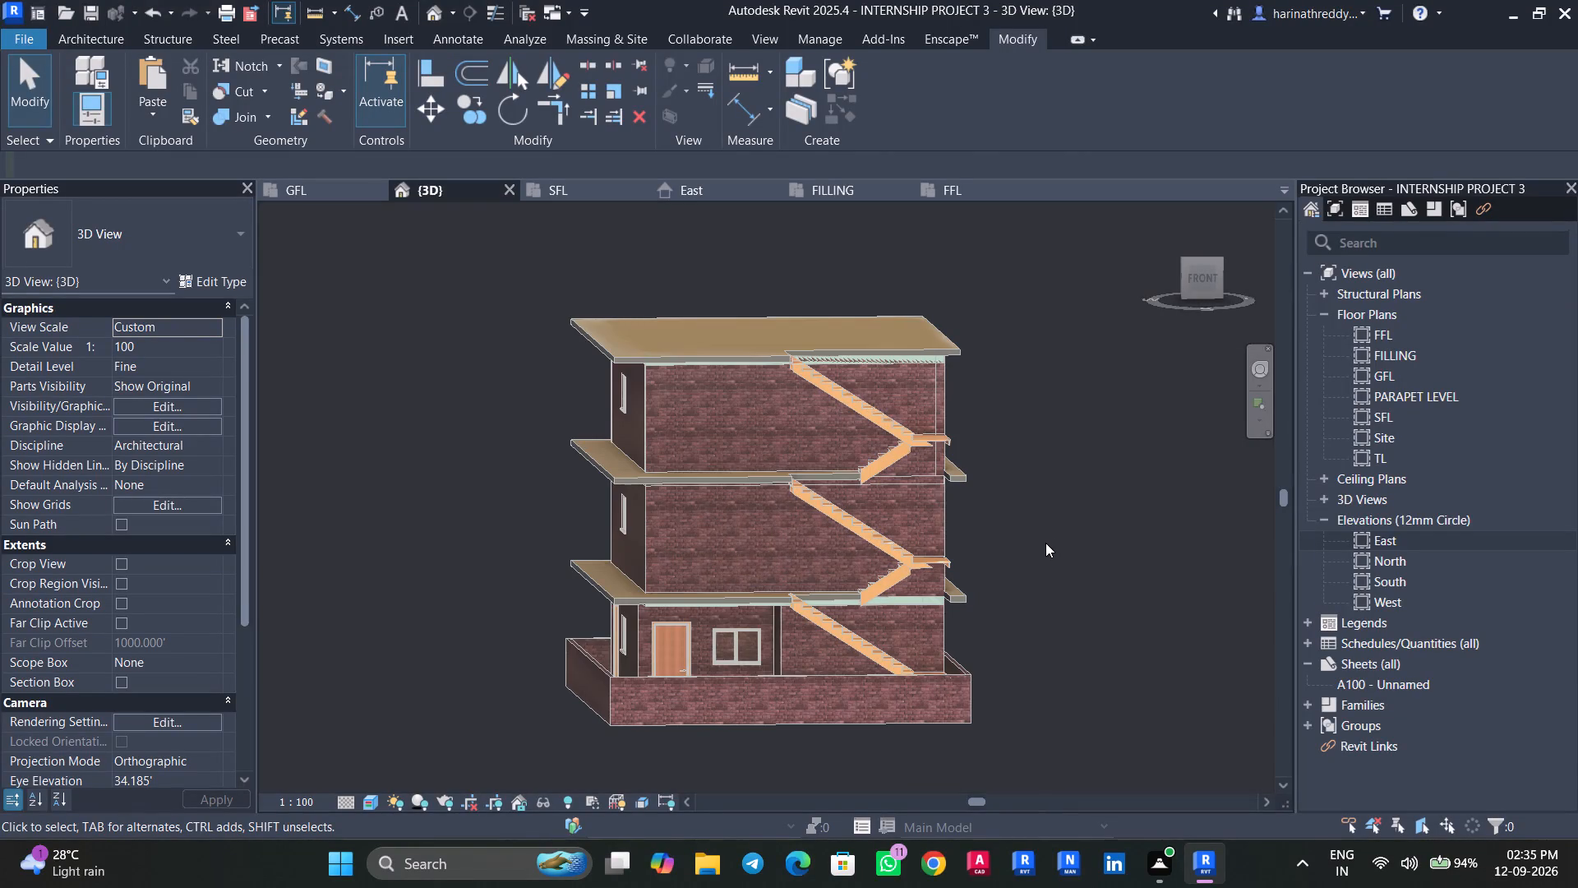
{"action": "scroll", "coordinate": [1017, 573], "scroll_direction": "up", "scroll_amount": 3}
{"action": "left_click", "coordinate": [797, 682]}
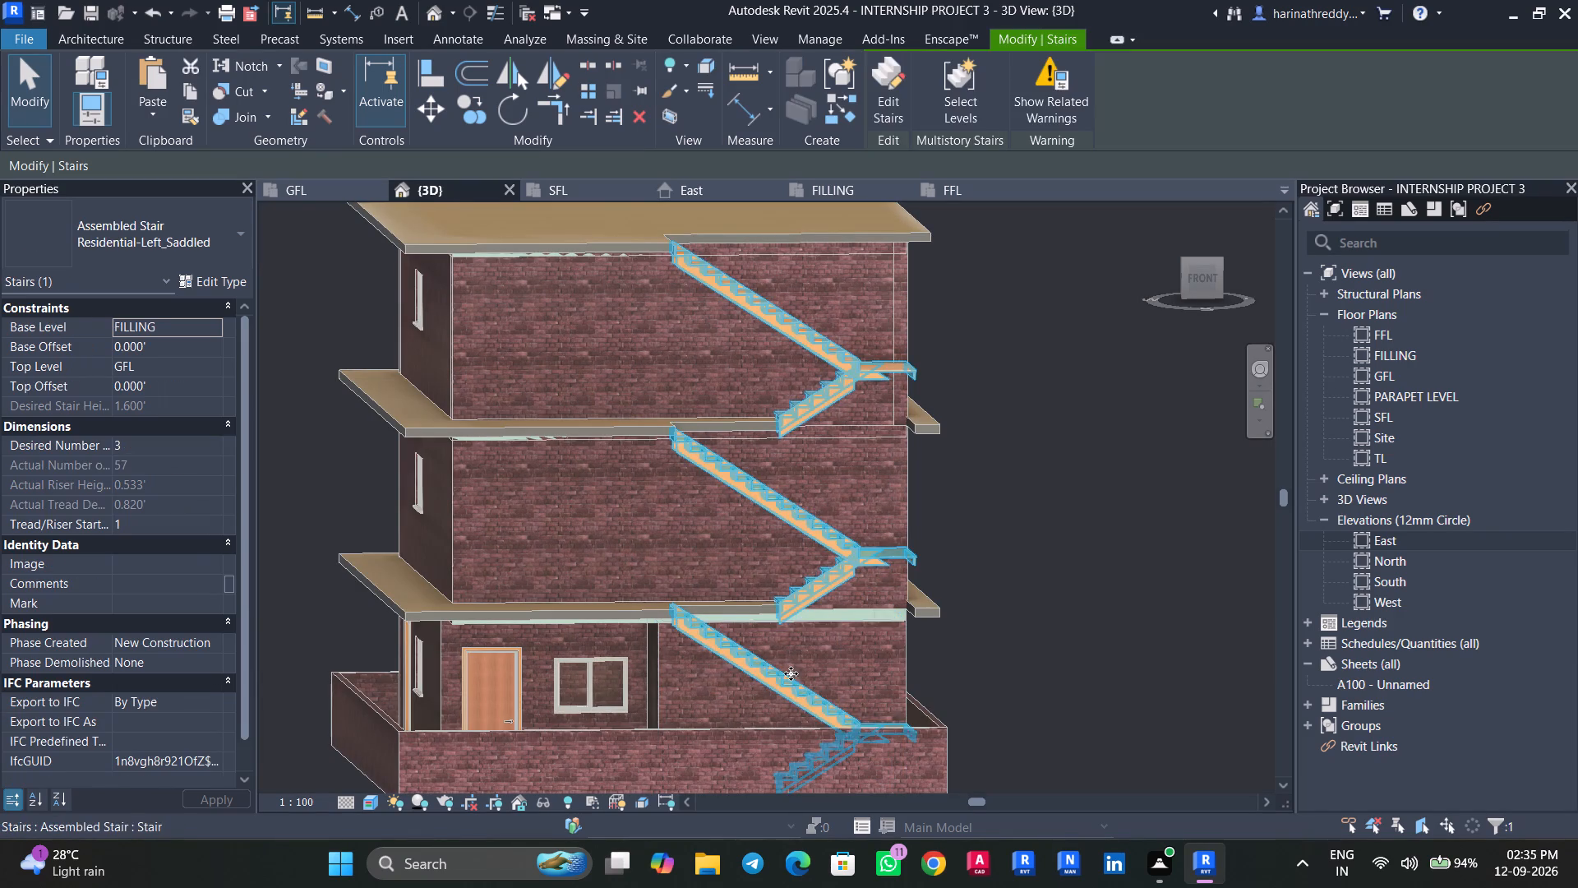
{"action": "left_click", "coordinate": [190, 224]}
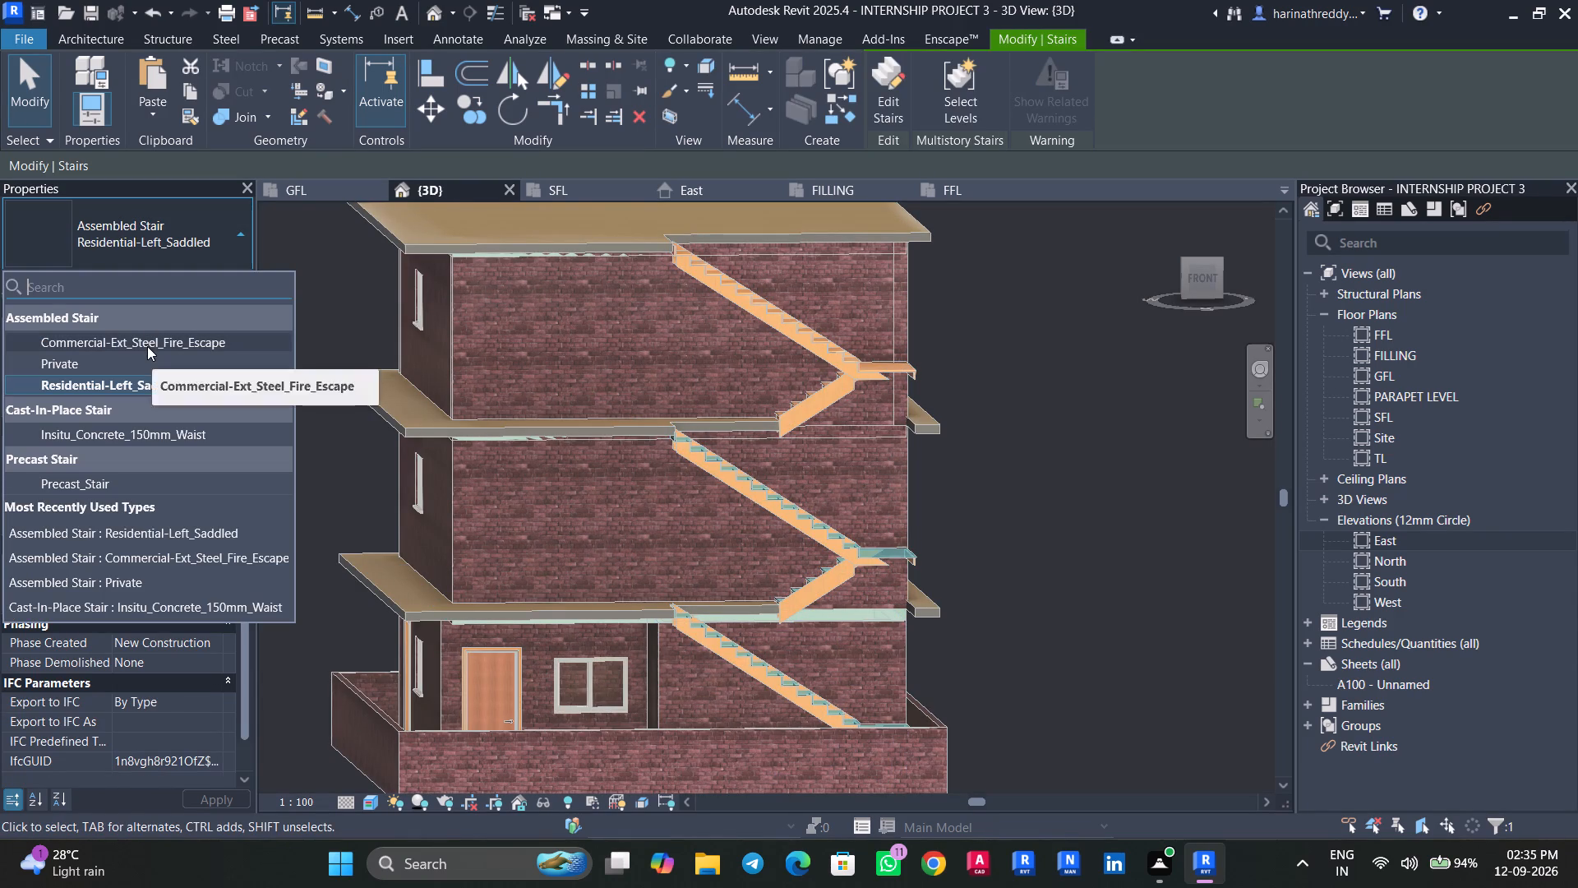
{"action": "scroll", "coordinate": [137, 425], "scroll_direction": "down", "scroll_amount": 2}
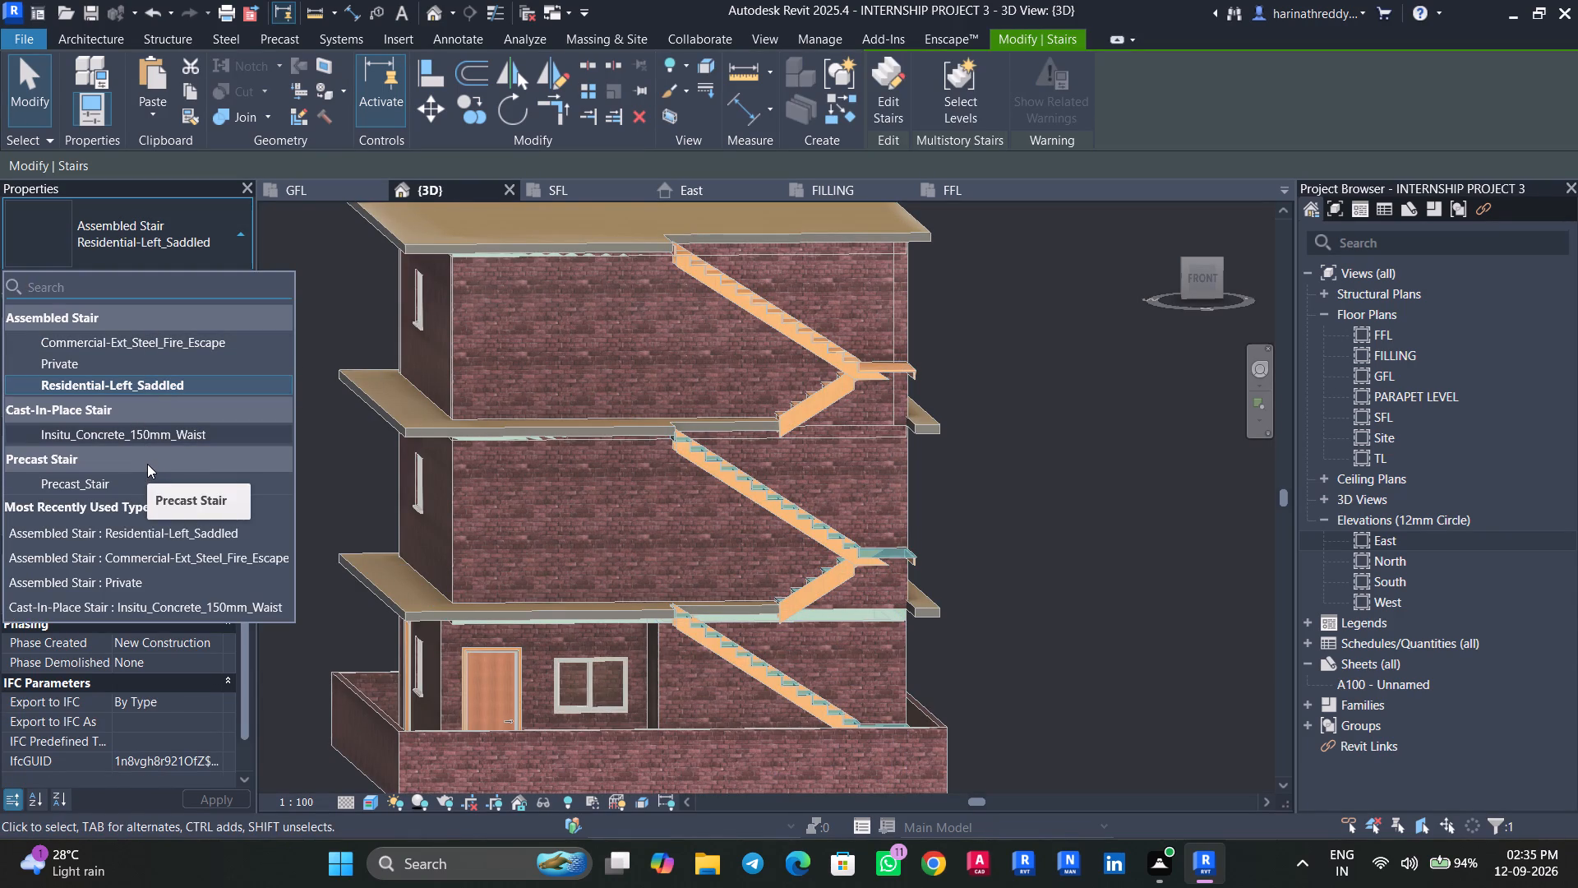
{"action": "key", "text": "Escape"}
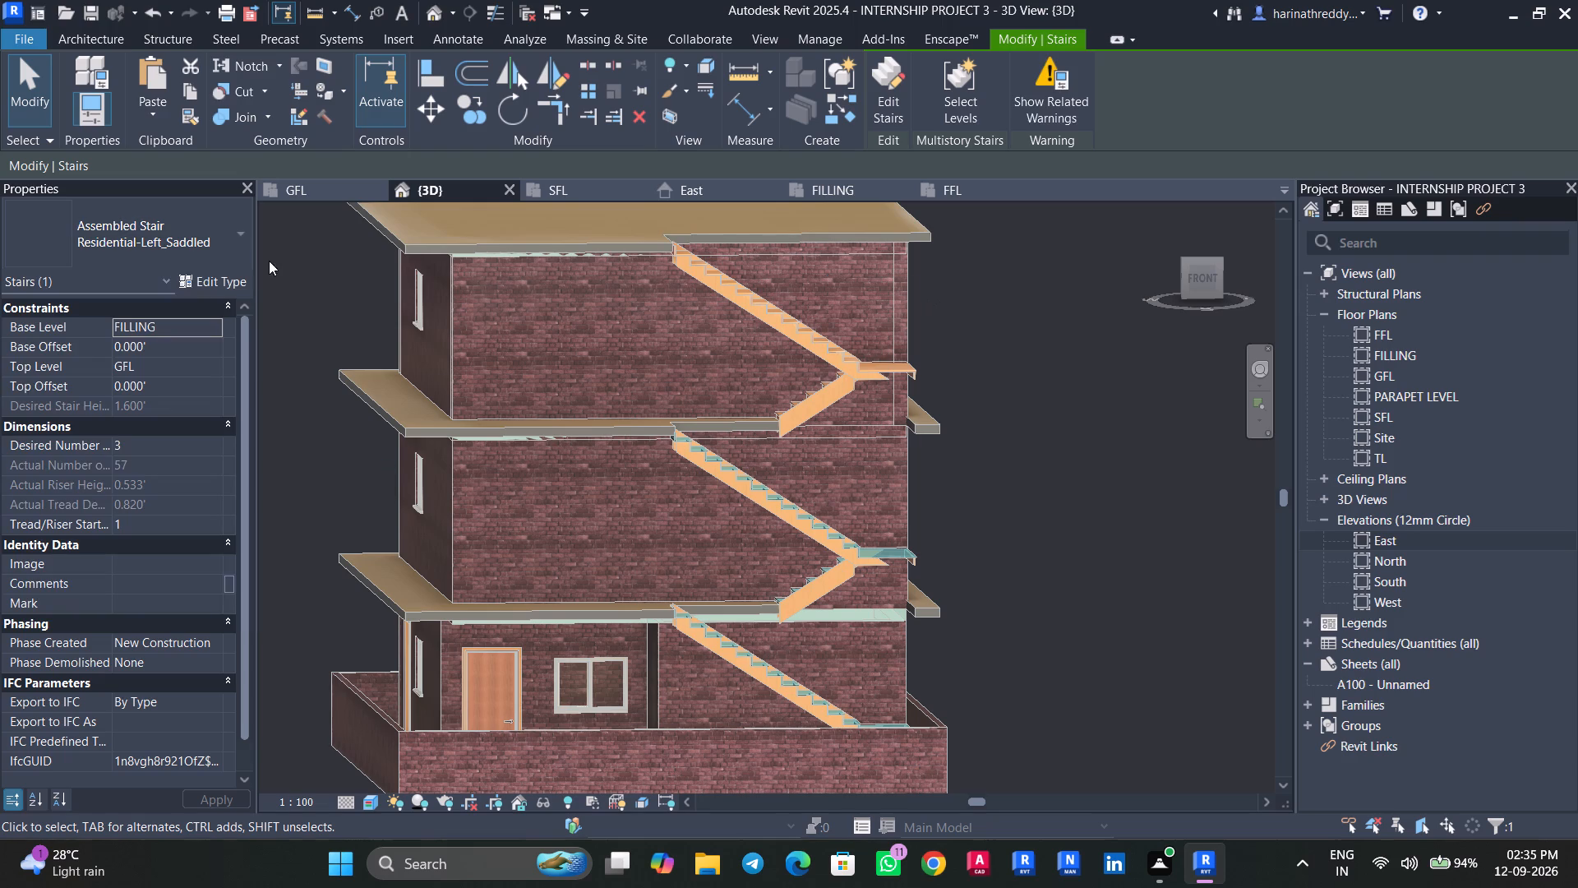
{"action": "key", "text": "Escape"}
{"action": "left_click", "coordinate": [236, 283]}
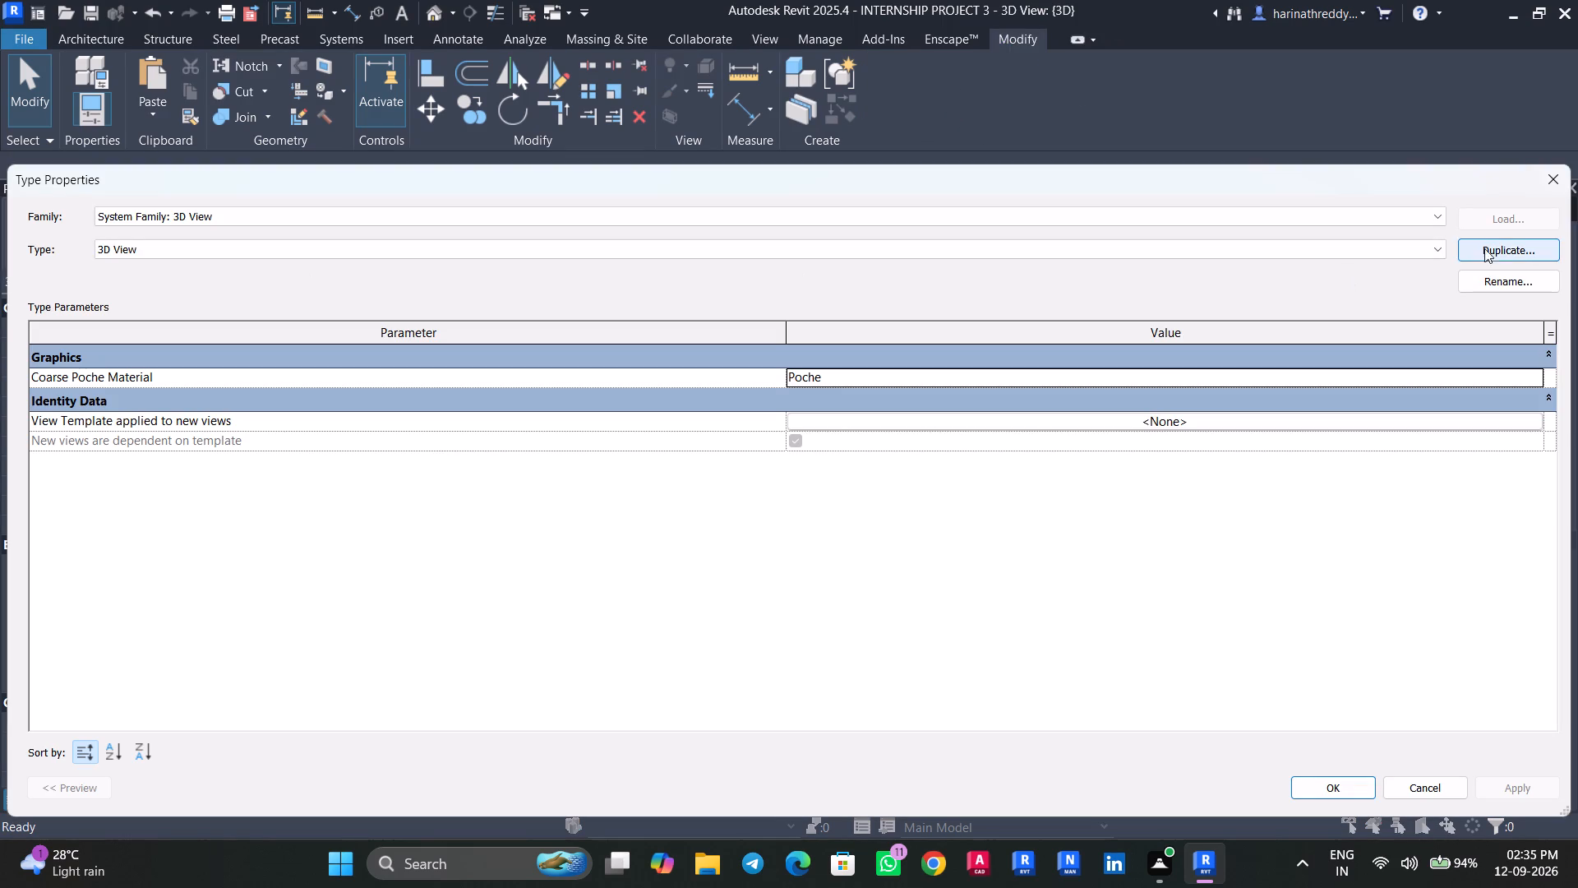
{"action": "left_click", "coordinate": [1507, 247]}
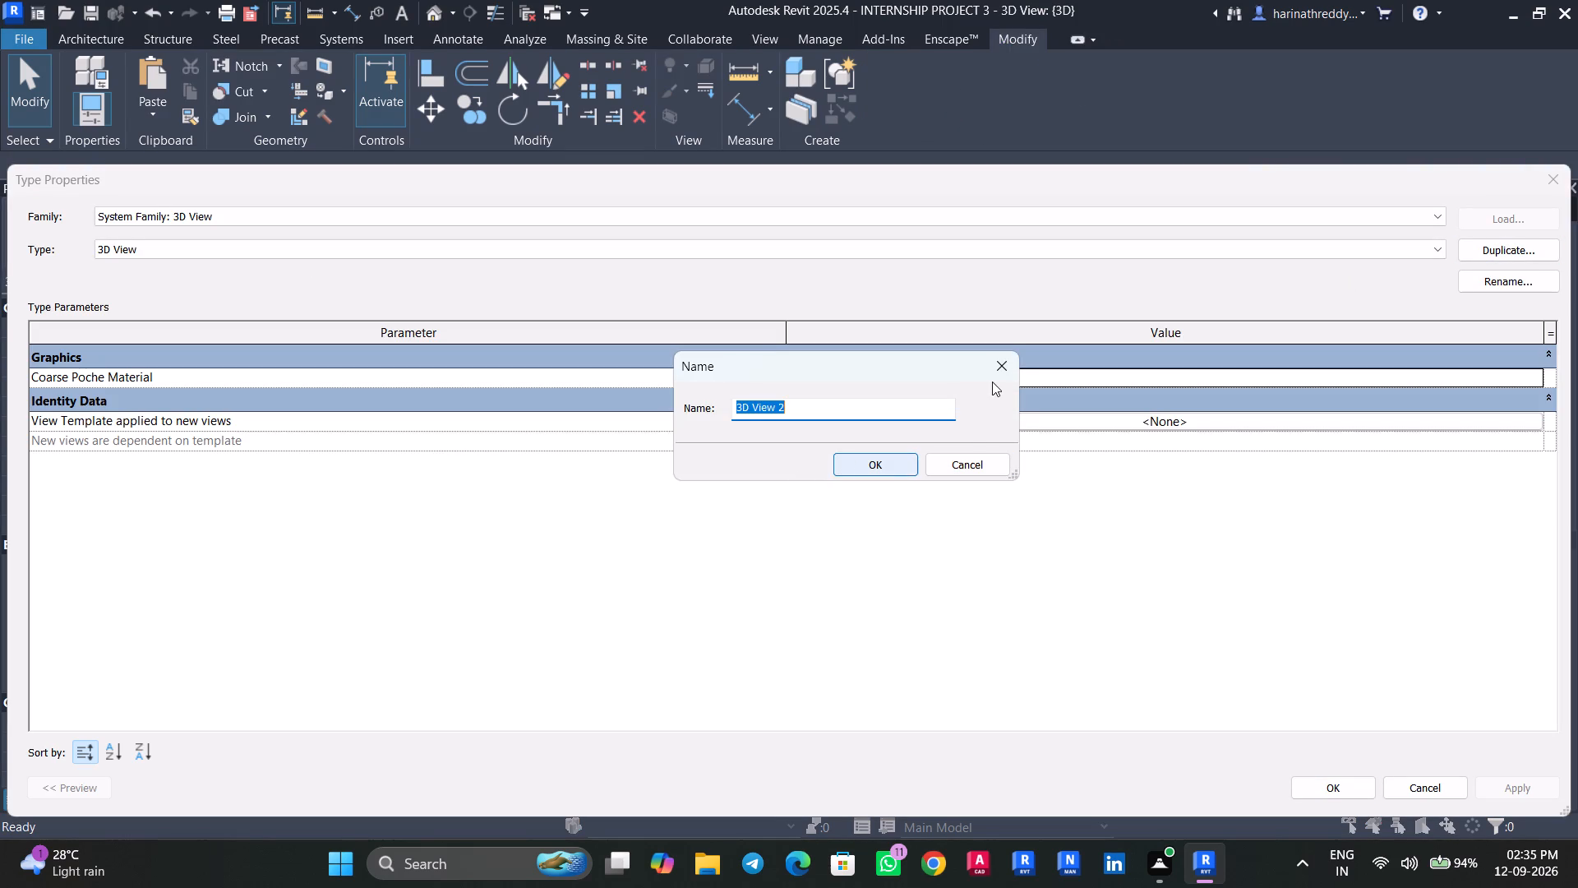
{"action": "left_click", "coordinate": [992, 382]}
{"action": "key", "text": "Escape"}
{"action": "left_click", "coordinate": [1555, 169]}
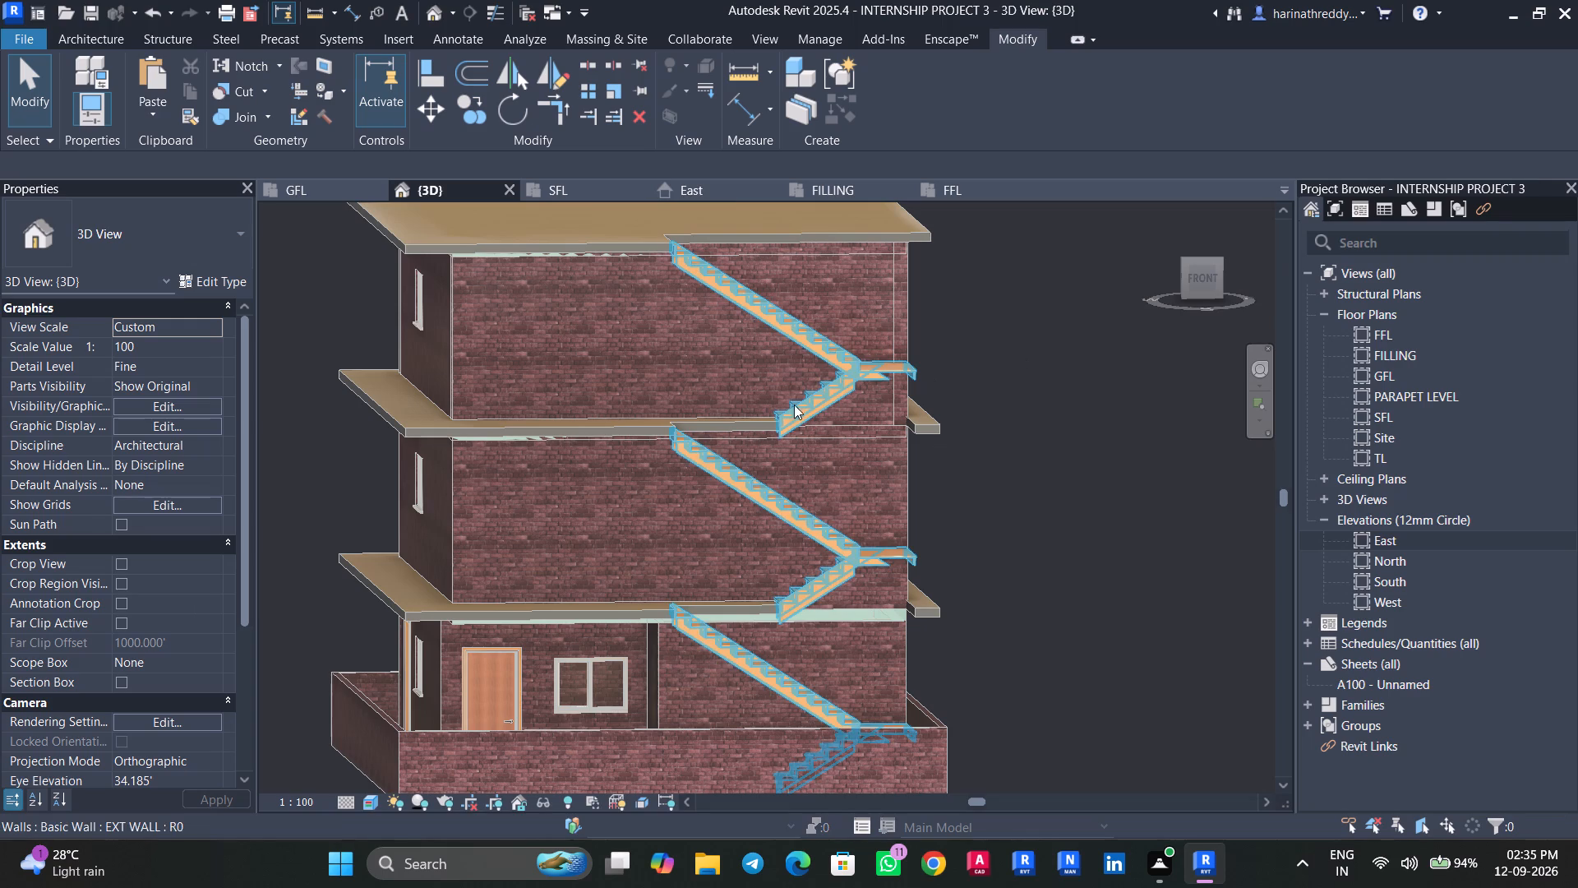
Duplicate the staircase's Residential-Left_Saddled type under the name STAIR CASE.
{"action": "left_click", "coordinate": [799, 397]}
{"action": "left_click", "coordinate": [230, 280]}
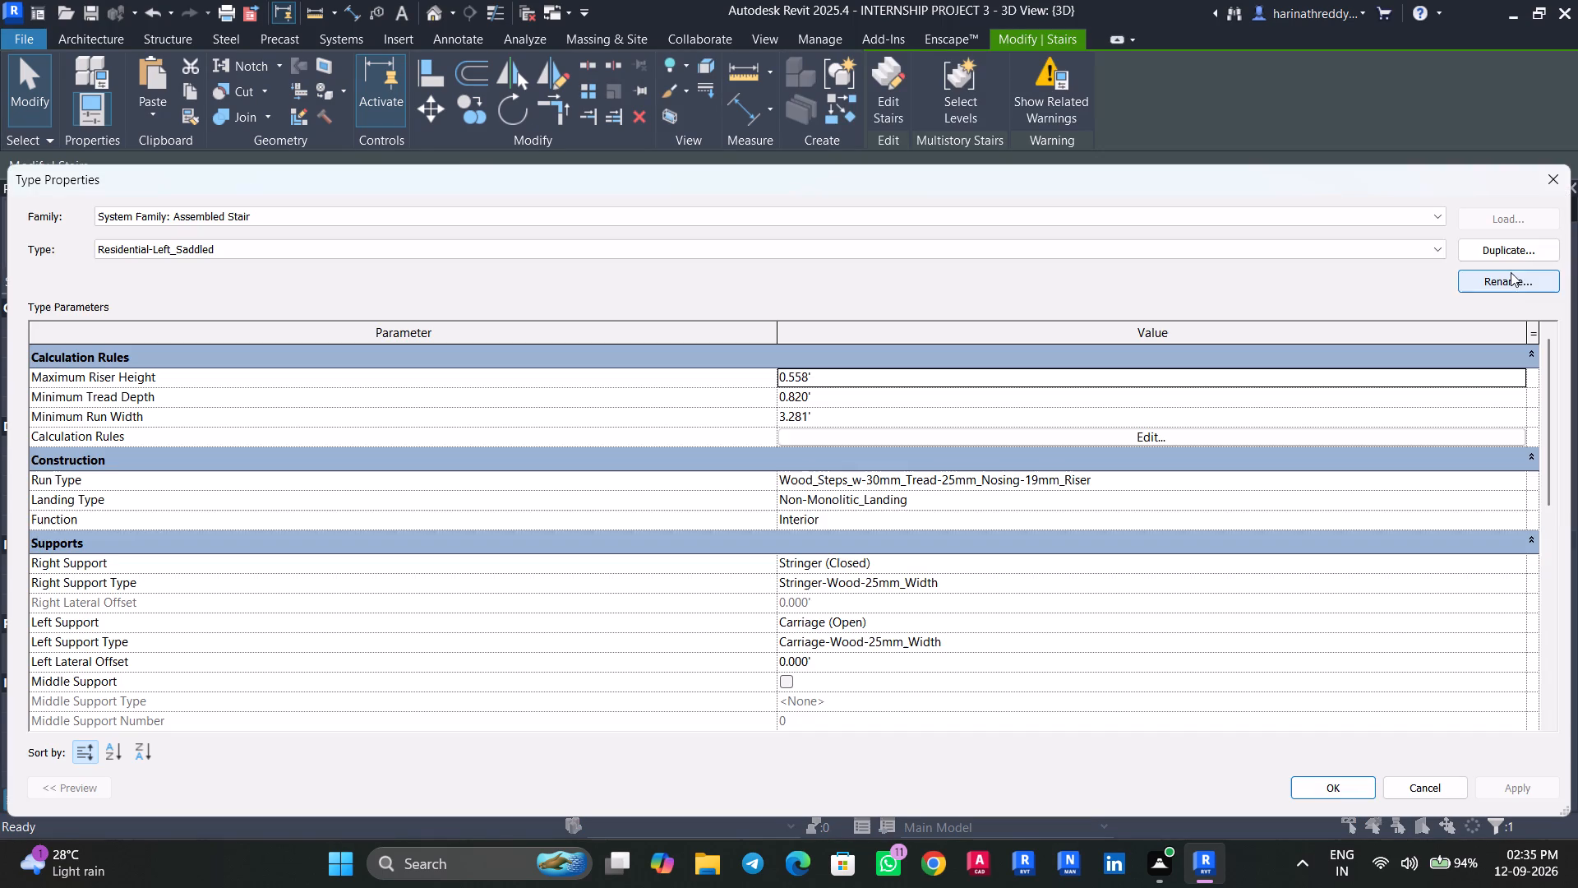
{"action": "left_click", "coordinate": [1525, 258]}
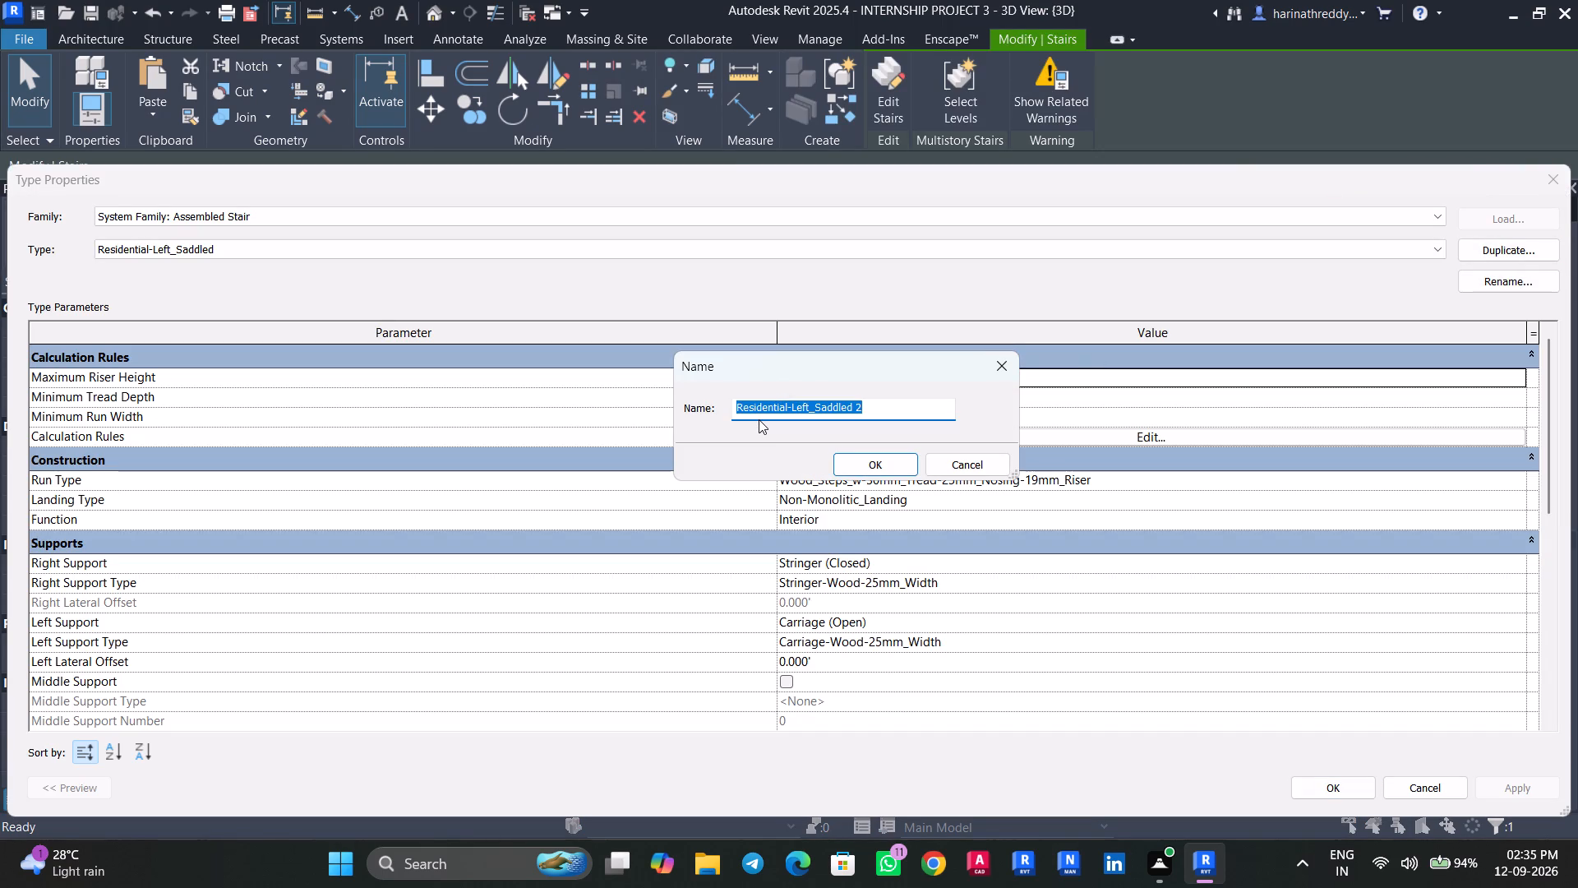
{"action": "type", "text": "STAIR CASE"}
{"action": "key", "text": "space"}
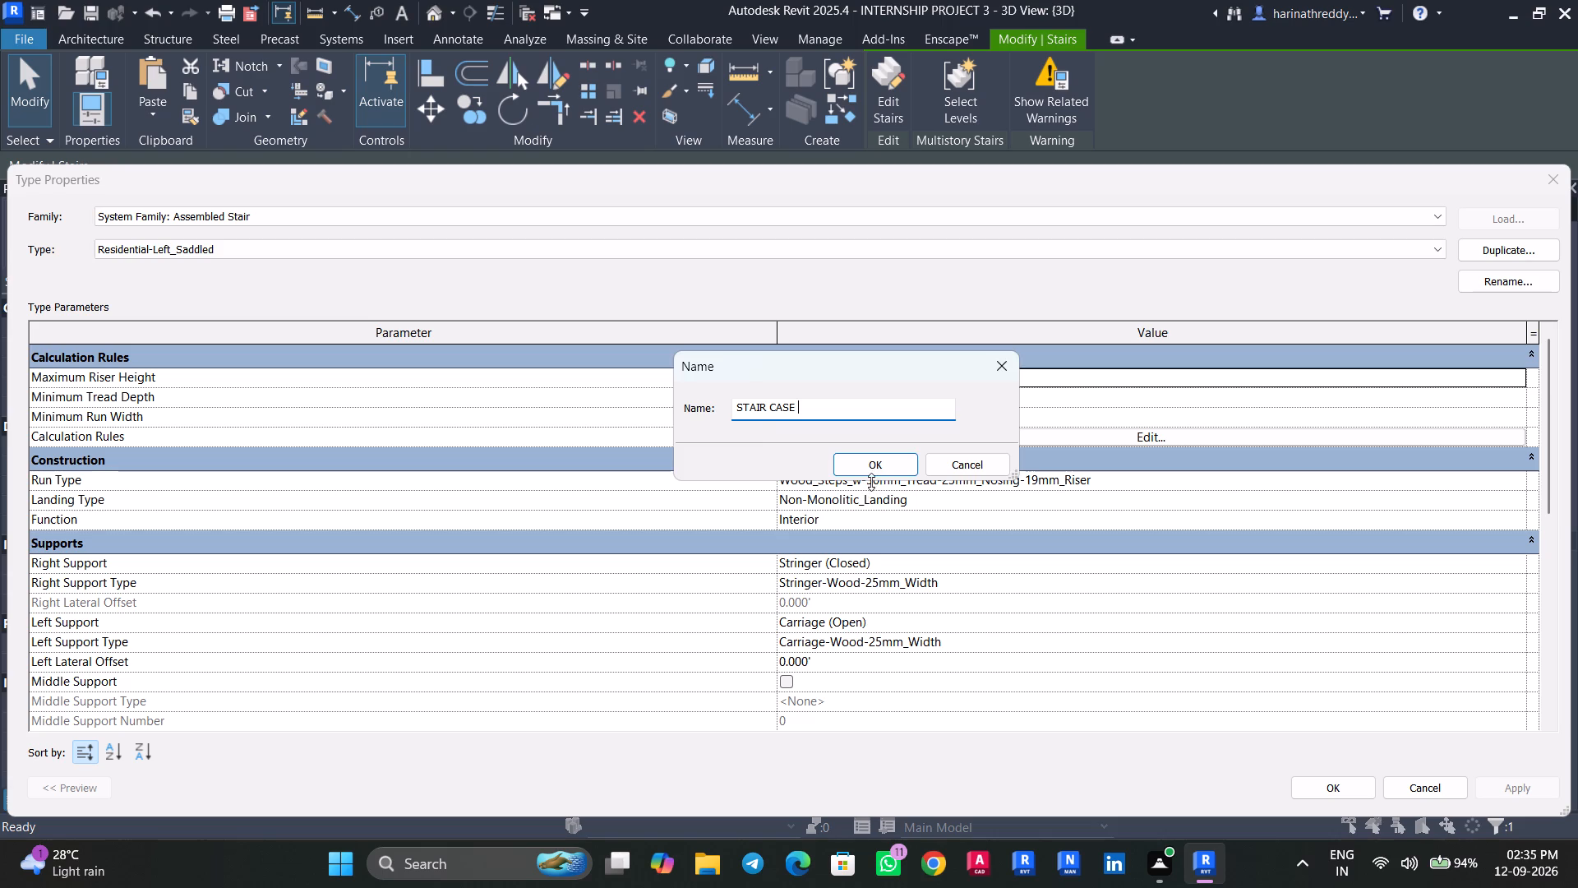
{"action": "left_click", "coordinate": [874, 467]}
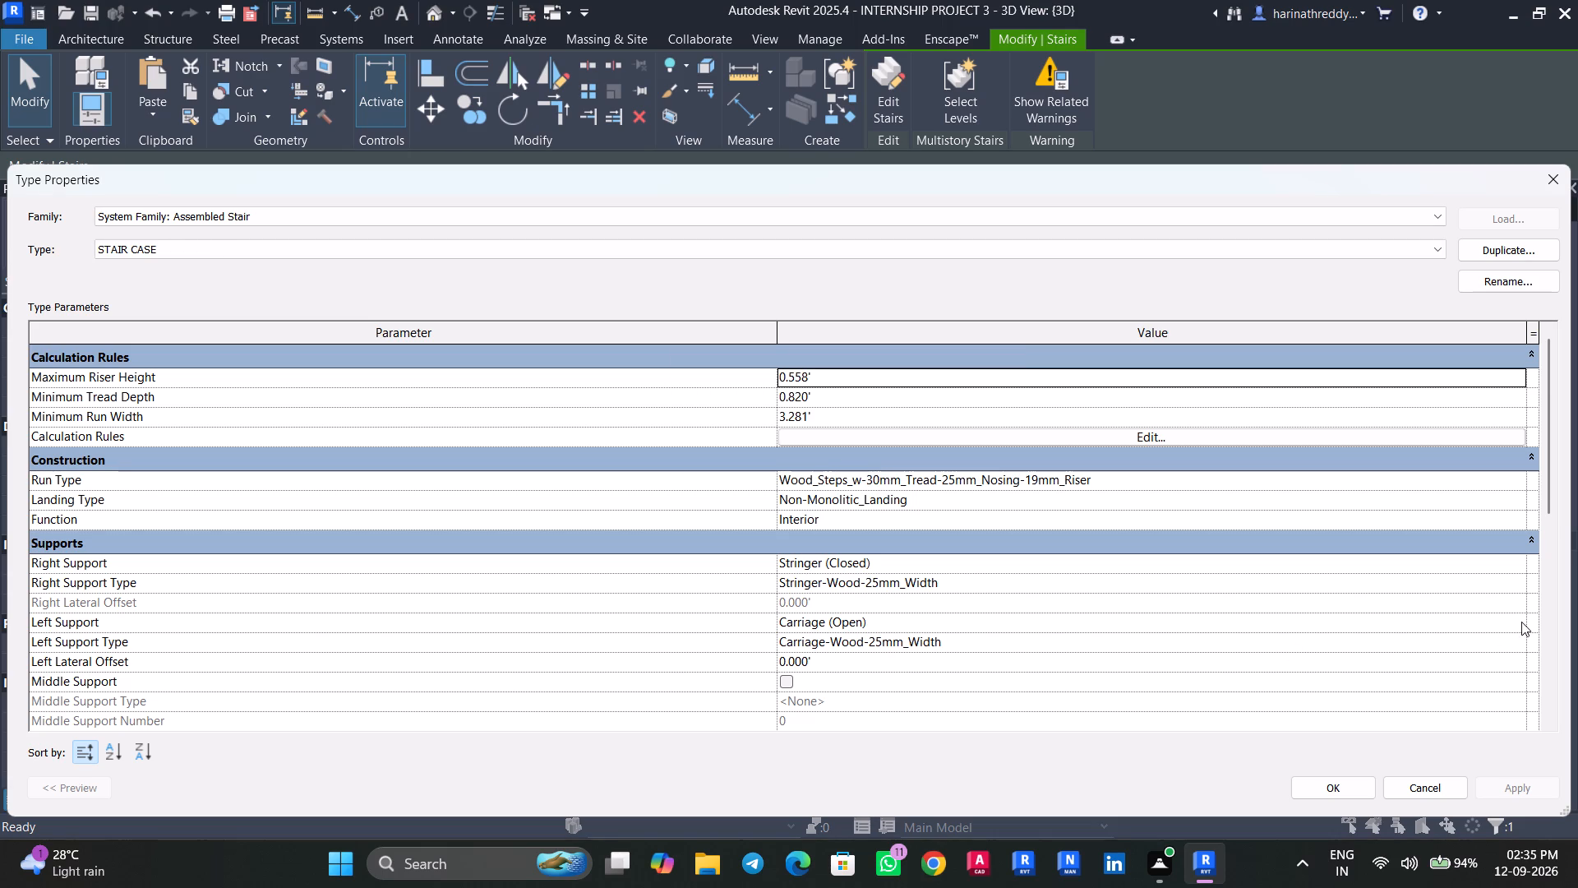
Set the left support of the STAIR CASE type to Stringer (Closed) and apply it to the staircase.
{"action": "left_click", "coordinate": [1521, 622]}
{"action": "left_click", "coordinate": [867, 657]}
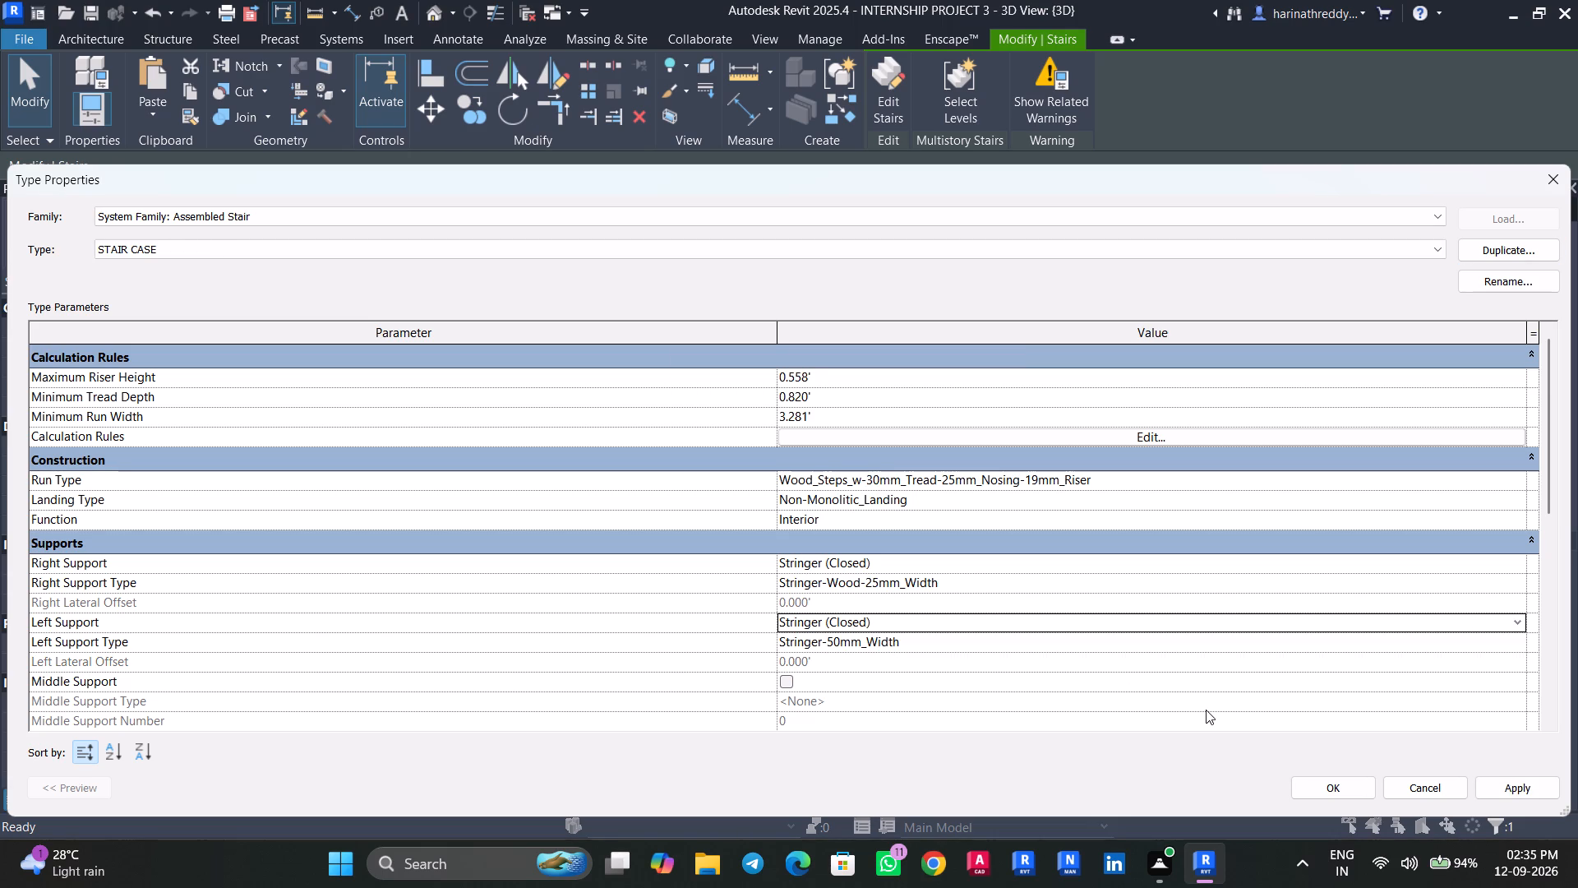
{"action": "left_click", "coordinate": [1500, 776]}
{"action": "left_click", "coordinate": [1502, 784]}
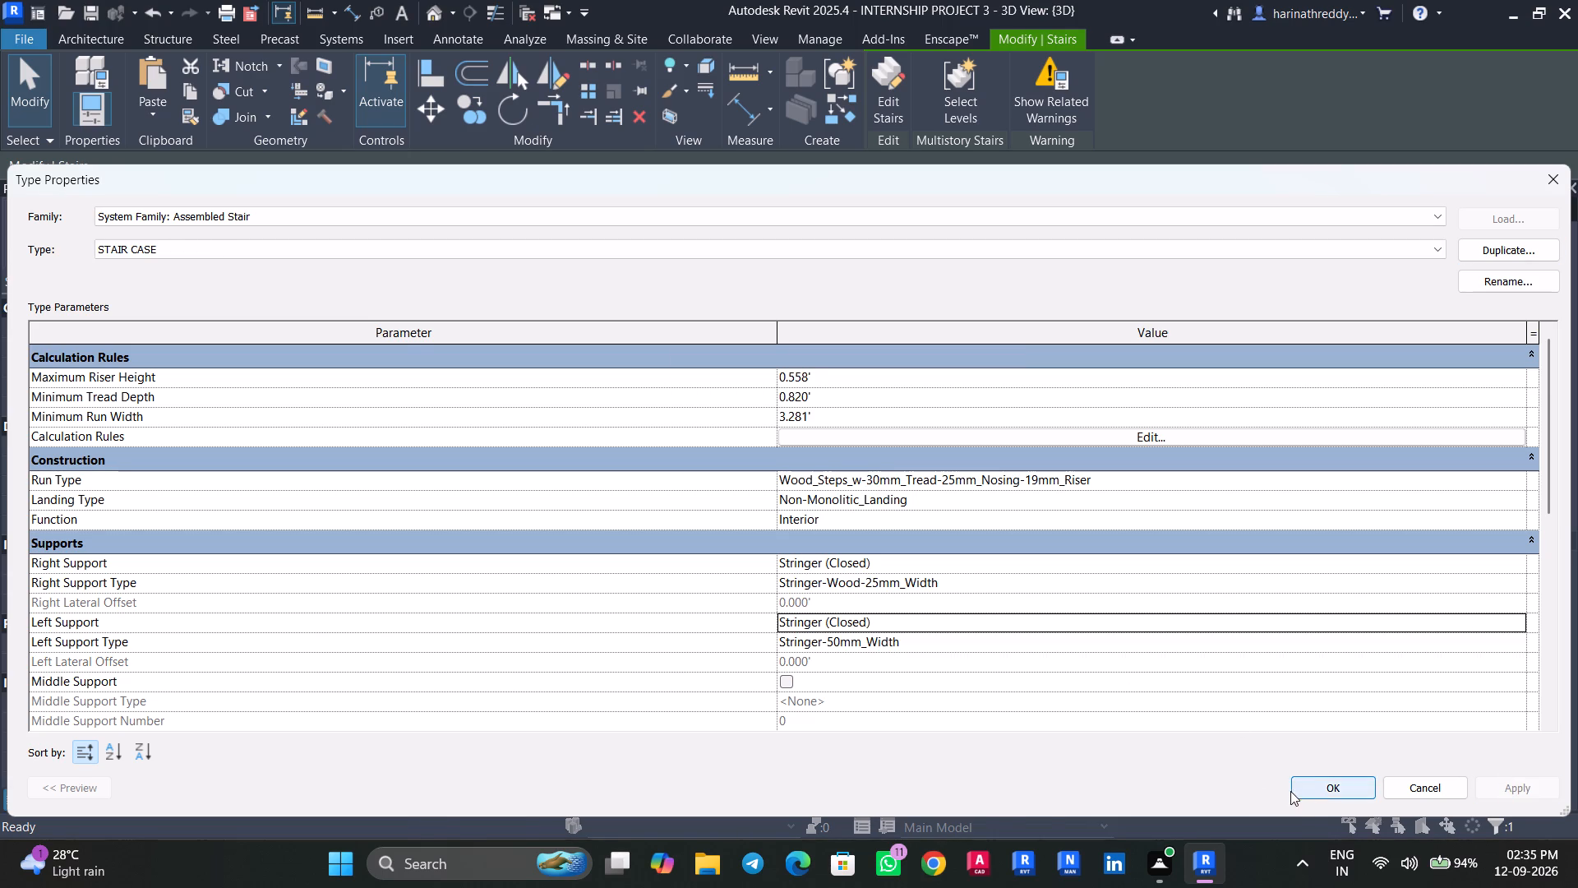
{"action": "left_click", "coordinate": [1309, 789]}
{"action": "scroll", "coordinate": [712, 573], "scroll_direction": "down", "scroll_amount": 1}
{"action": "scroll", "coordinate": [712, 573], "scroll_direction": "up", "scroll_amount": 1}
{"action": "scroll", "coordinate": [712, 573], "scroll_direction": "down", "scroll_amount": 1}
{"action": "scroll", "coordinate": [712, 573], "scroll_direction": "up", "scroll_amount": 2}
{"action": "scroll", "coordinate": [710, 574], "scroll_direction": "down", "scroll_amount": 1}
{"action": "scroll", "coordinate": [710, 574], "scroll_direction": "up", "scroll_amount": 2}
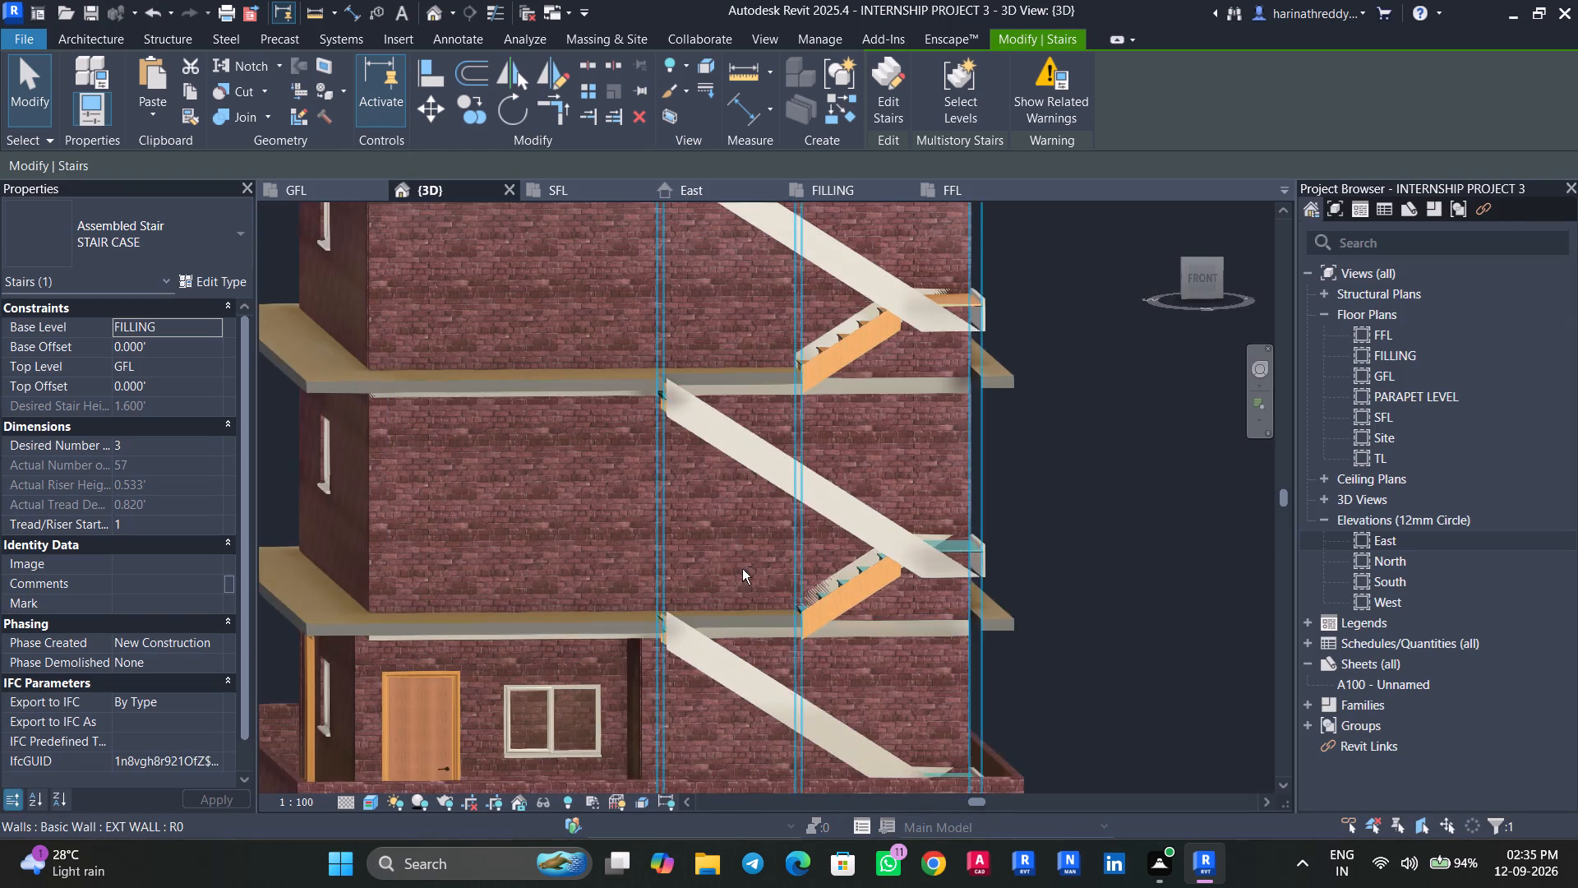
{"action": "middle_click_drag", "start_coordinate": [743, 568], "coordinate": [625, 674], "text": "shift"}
Set the right support of the STAIR CASE type to Carriage (Open).
{"action": "left_click", "coordinate": [203, 285]}
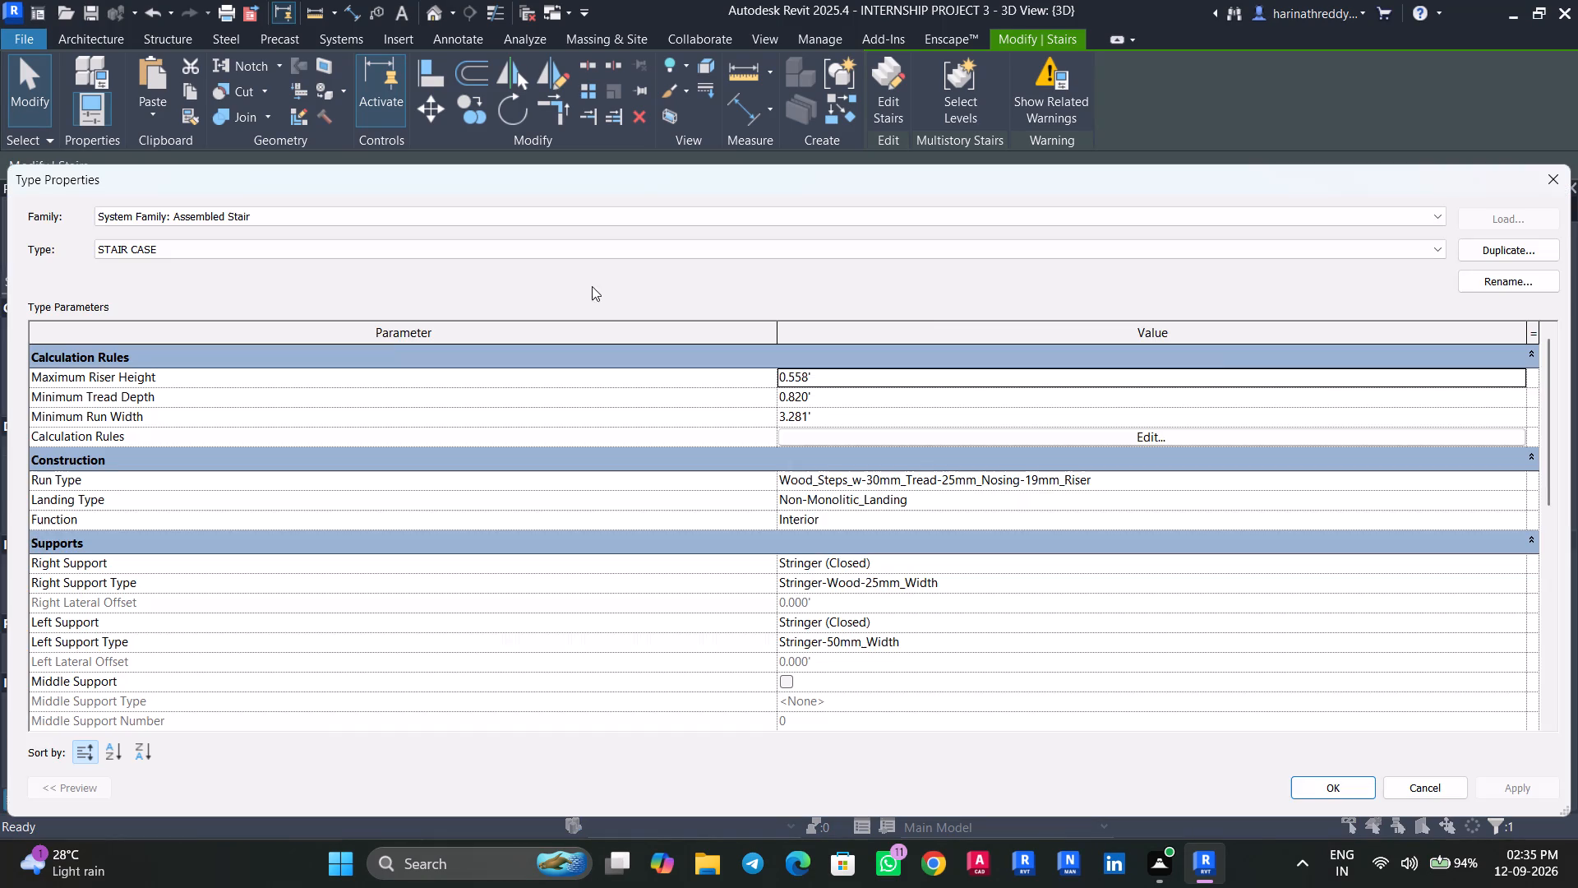
{"action": "left_click", "coordinate": [1520, 558]}
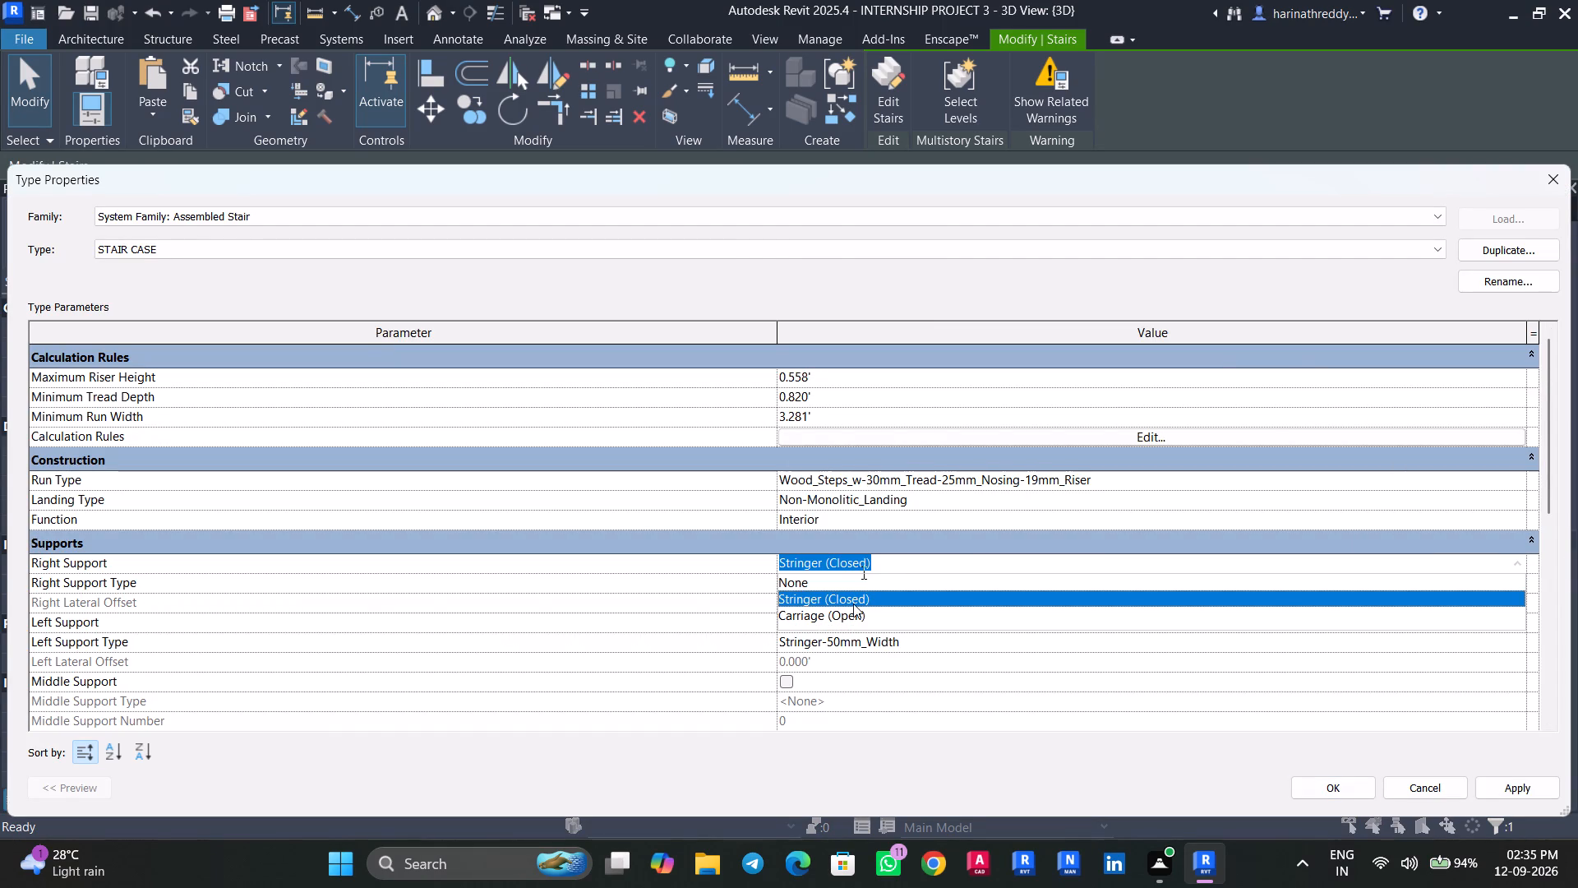
{"action": "left_click", "coordinate": [856, 617]}
Examine the material, dimension and identity parameters of the left support's Stringer-50mm_Width type without editing them.
{"action": "left_click", "coordinate": [1524, 642]}
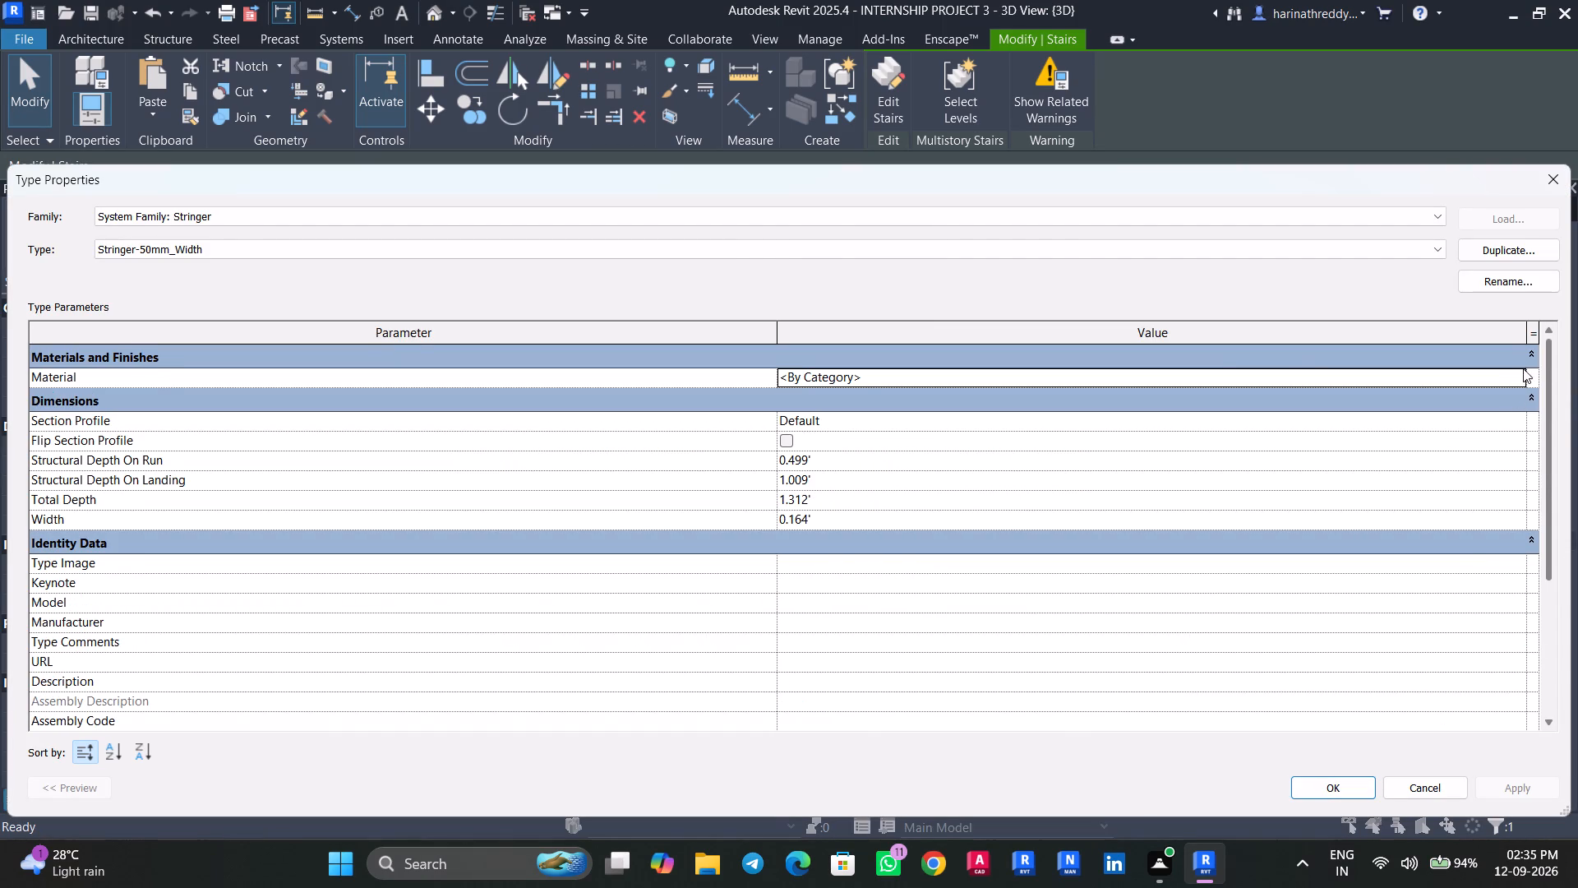
{"action": "left_click", "coordinate": [1534, 354]}
{"action": "left_click", "coordinate": [1534, 354]}
{"action": "left_click", "coordinate": [1525, 391]}
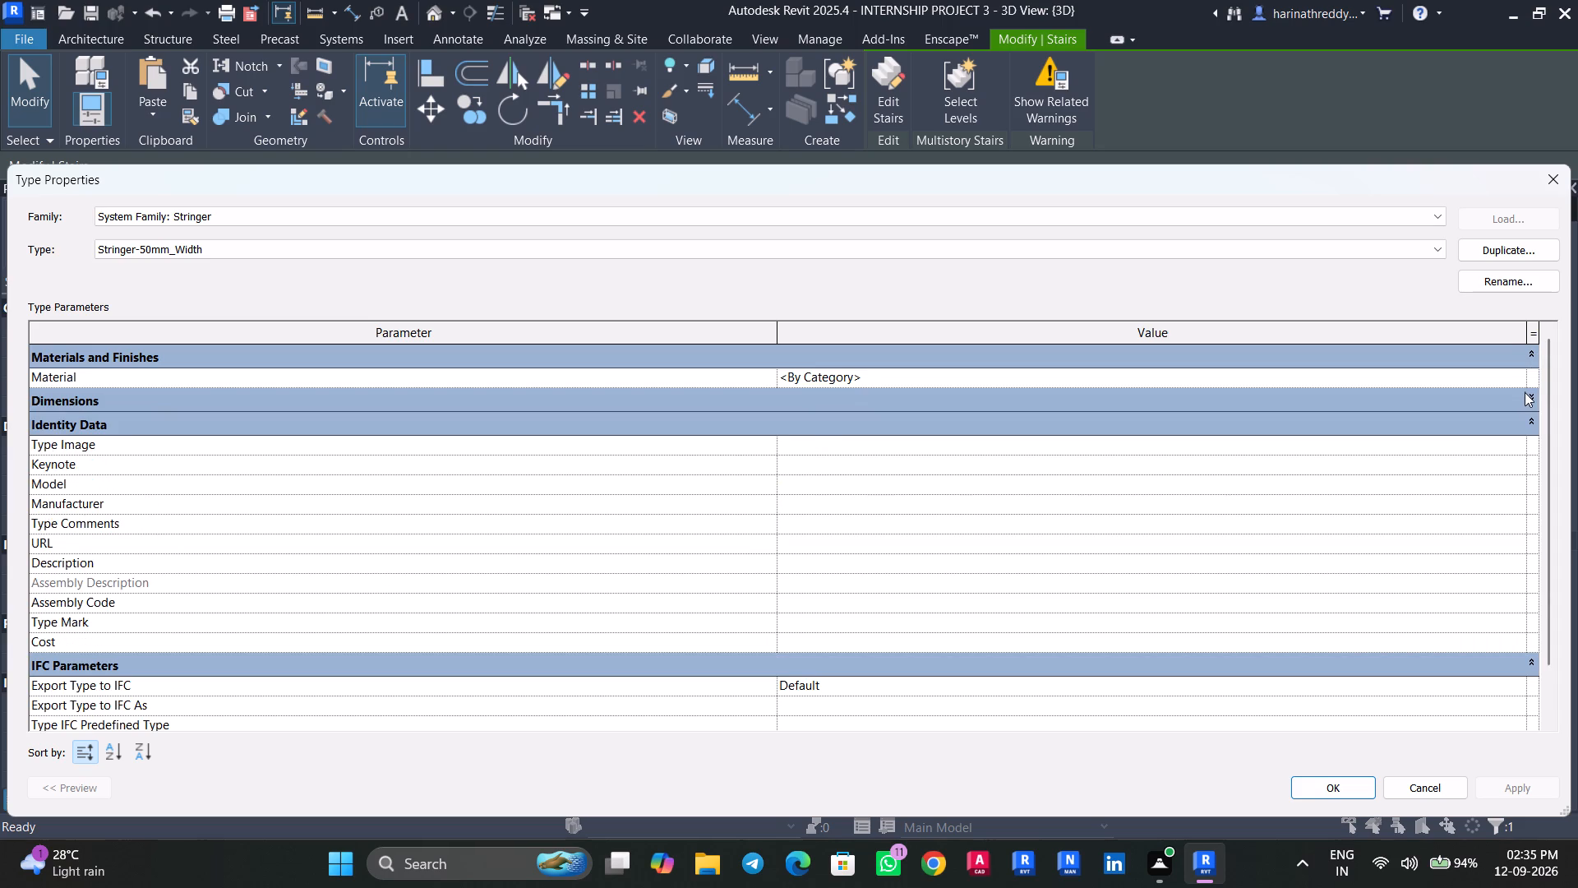
{"action": "left_click", "coordinate": [1525, 392]}
{"action": "scroll", "coordinate": [1384, 571], "scroll_direction": "down", "scroll_amount": 3}
{"action": "scroll", "coordinate": [1384, 571], "scroll_direction": "up", "scroll_amount": 1}
{"action": "scroll", "coordinate": [1384, 571], "scroll_direction": "down", "scroll_amount": 5}
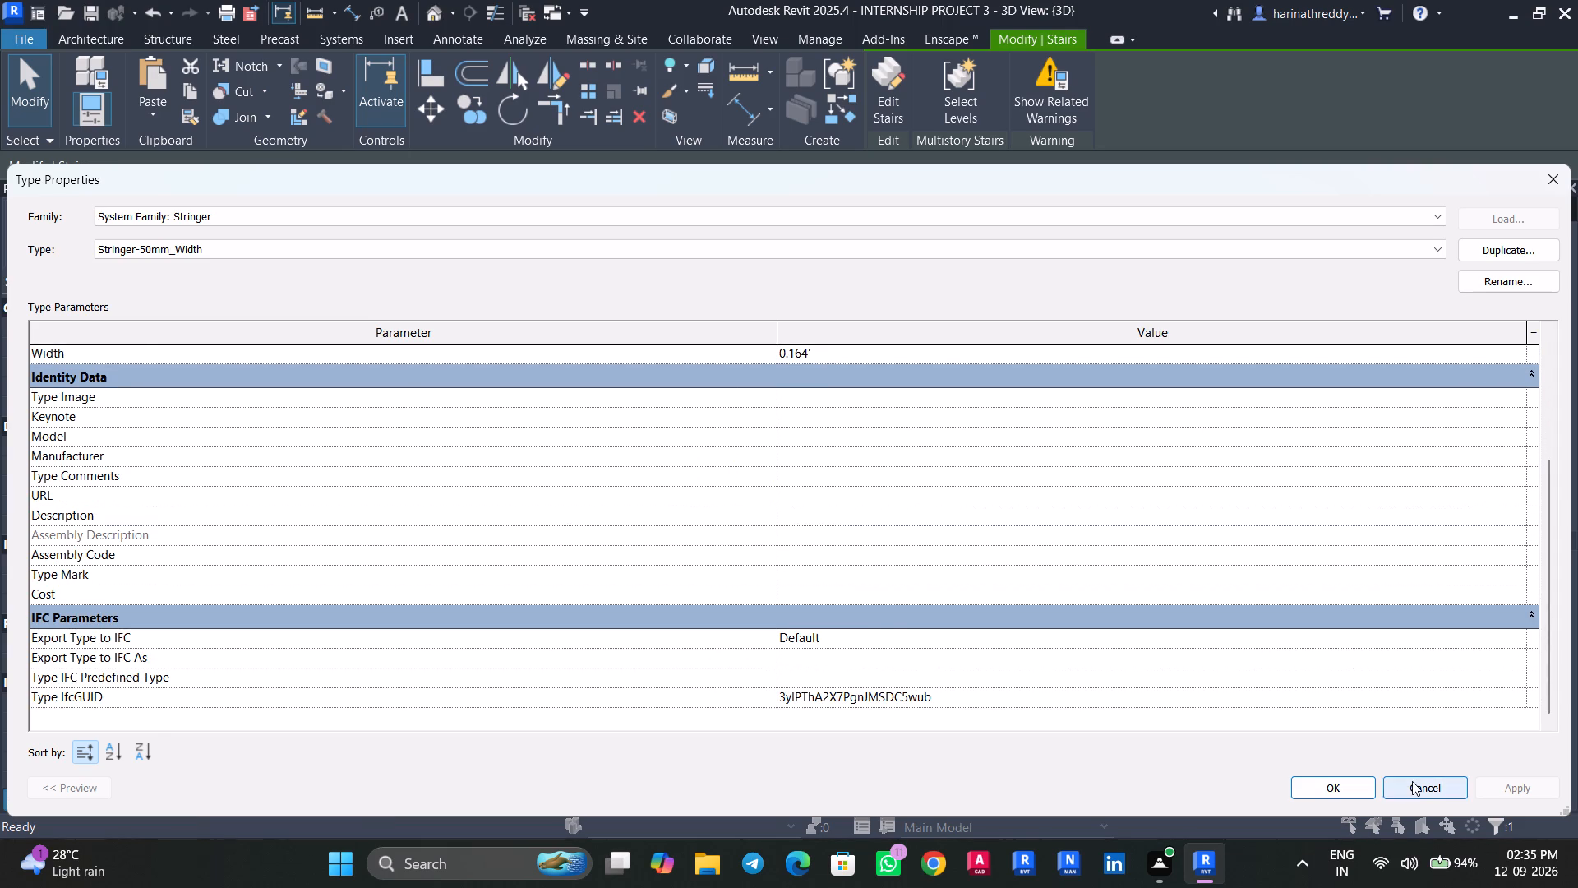
{"action": "left_click", "coordinate": [1412, 781]}
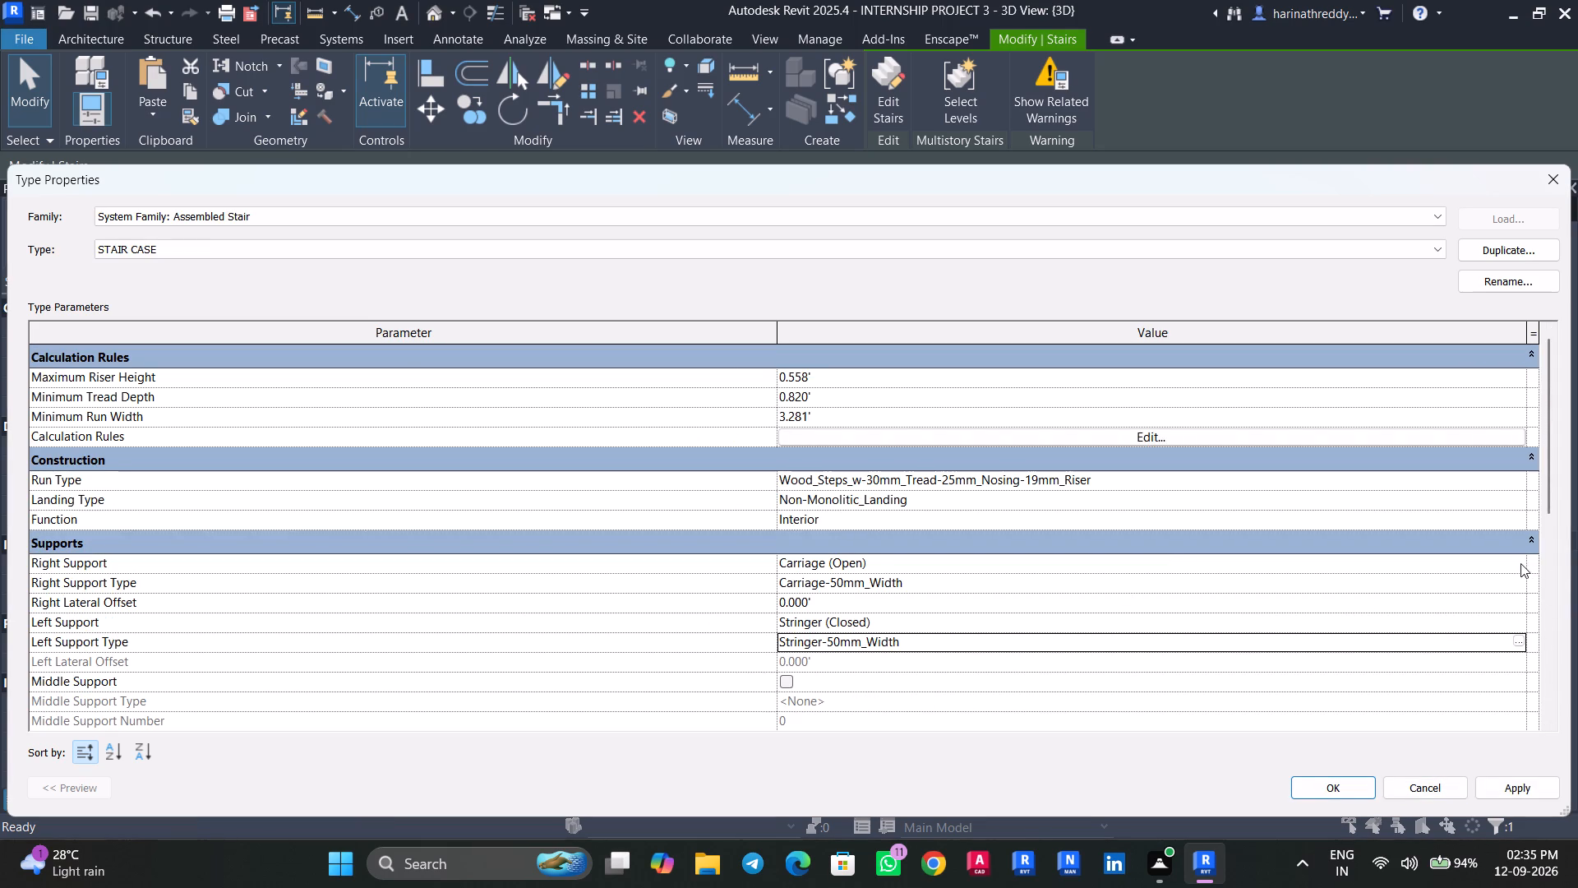
Set the left support of the STAIR CASE type to Carriage (Open) and apply the type changes.
{"action": "left_click", "coordinate": [1520, 563]}
{"action": "left_click", "coordinate": [1515, 643]}
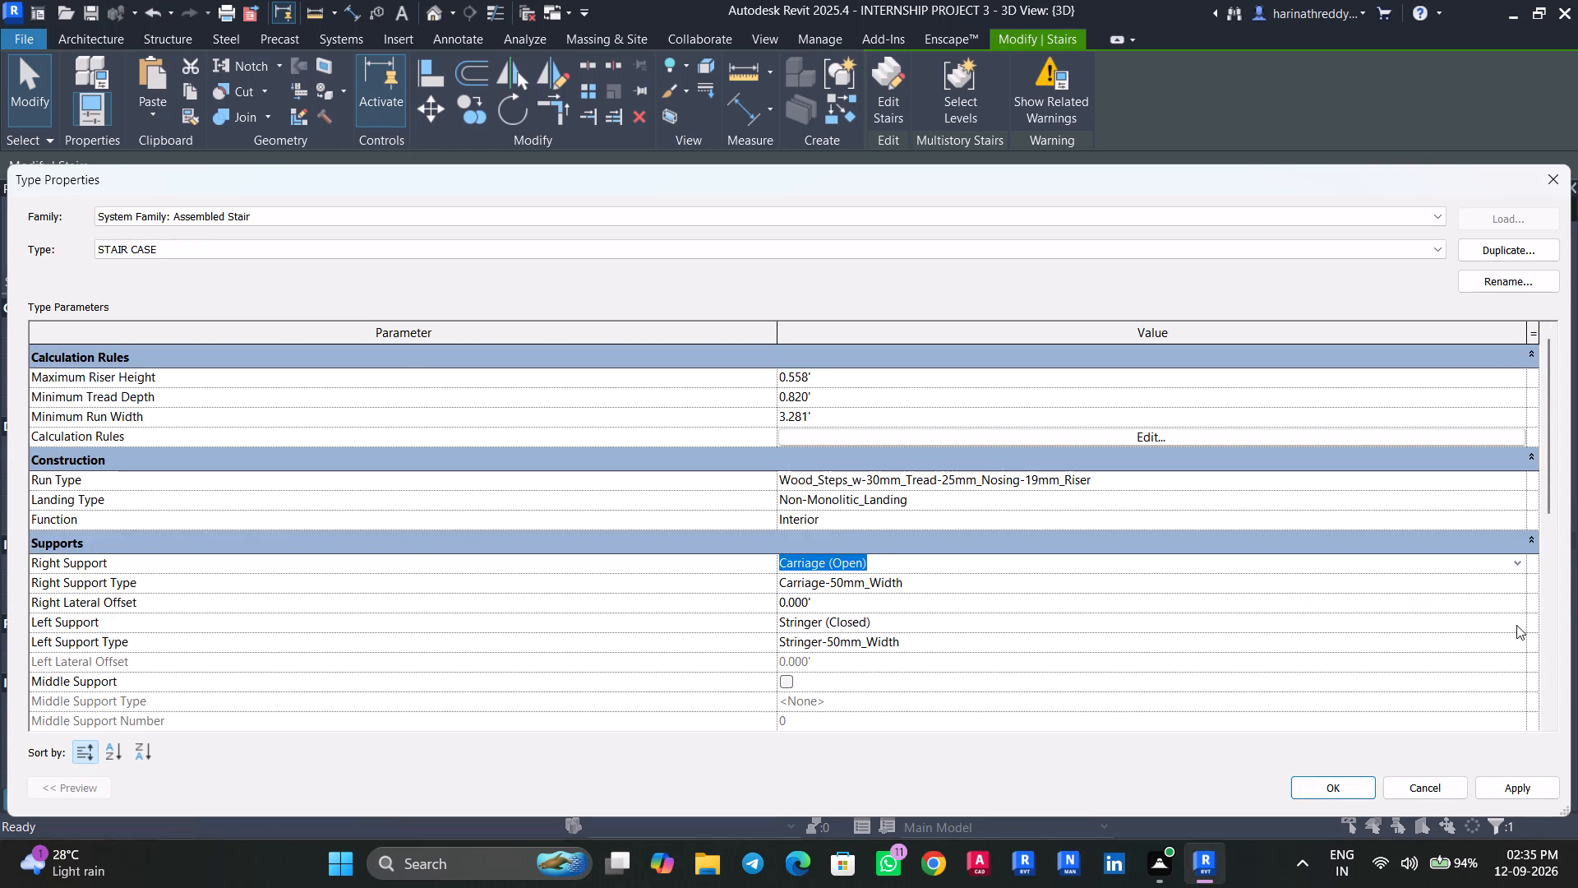
{"action": "left_click", "coordinate": [1516, 622]}
{"action": "left_click", "coordinate": [865, 668]}
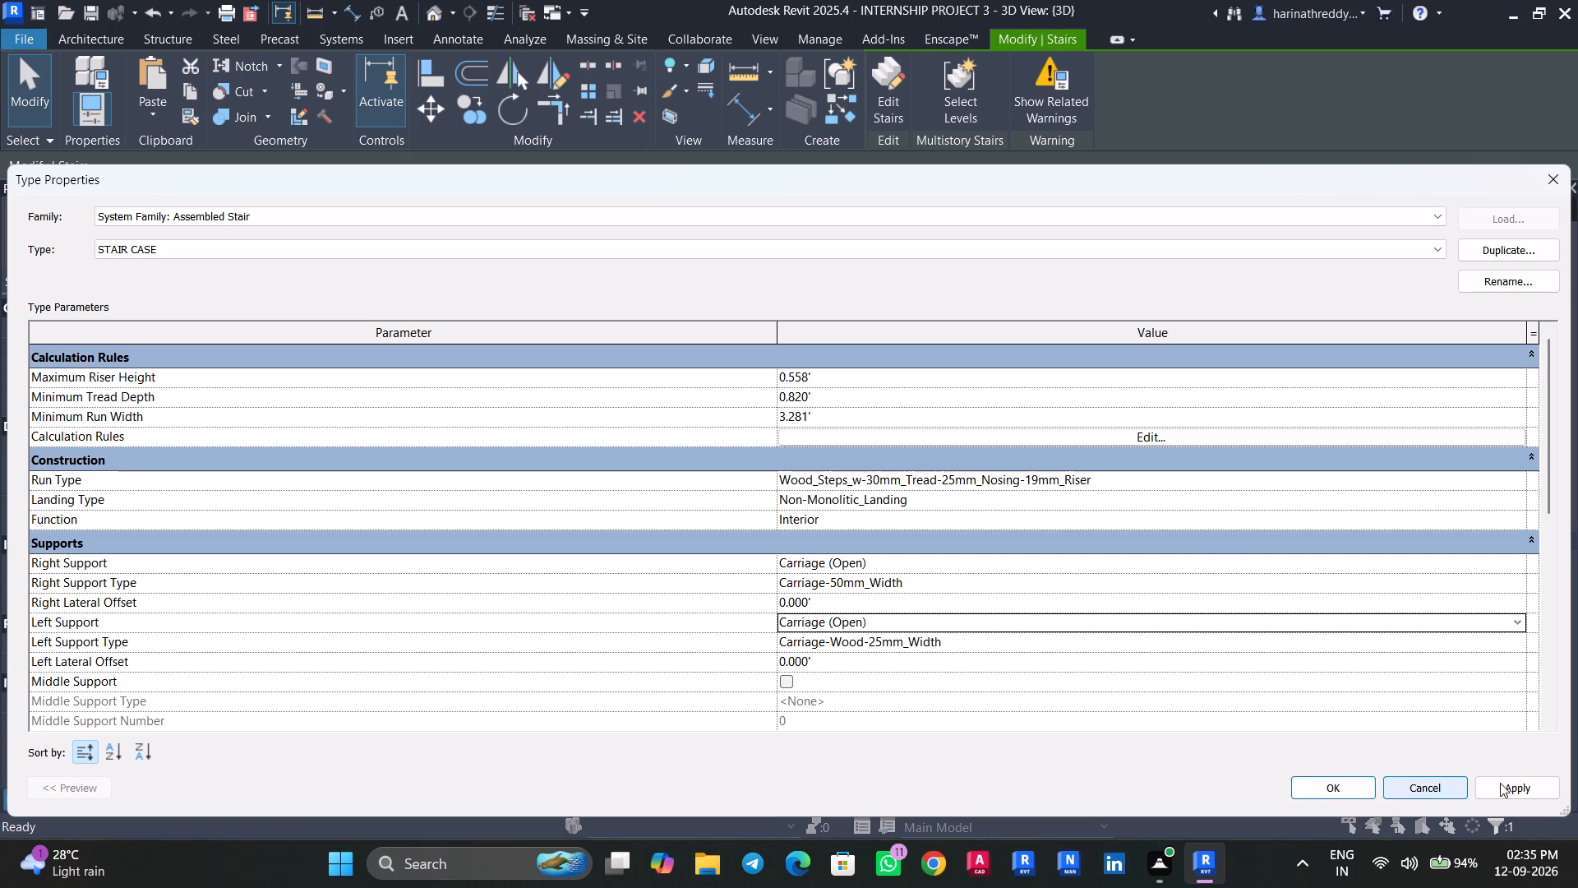
{"action": "left_click", "coordinate": [1506, 781]}
{"action": "left_click", "coordinate": [1313, 789]}
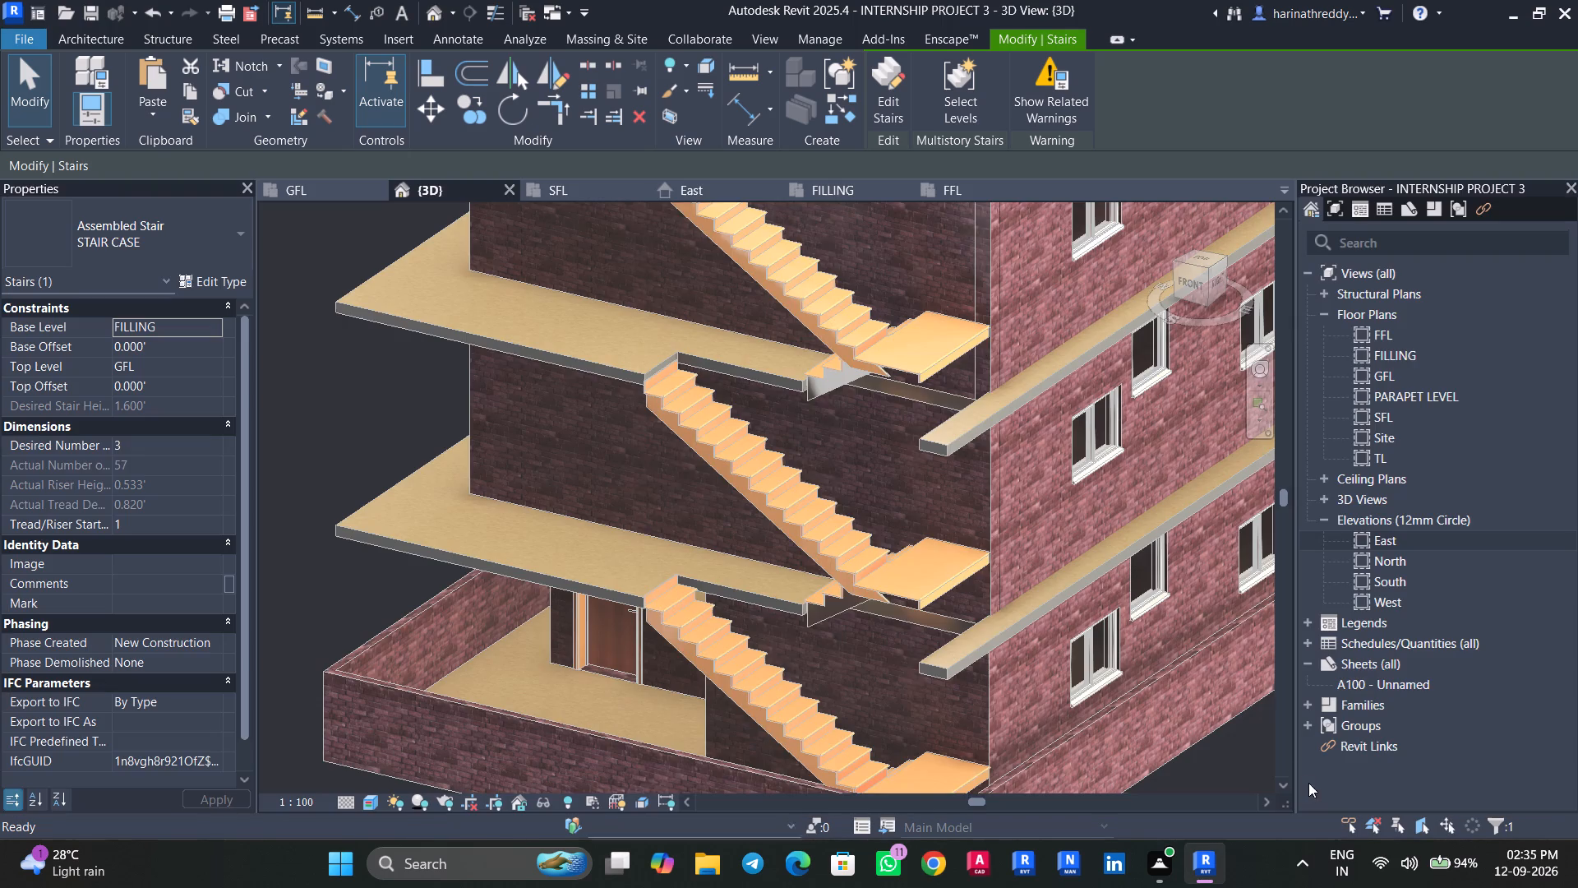
Examine the staircase's flights, landings and side supports from several angles in the 3D view.
{"action": "scroll", "coordinate": [893, 469], "scroll_direction": "up", "scroll_amount": 4}
{"action": "scroll", "coordinate": [891, 501], "scroll_direction": "down", "scroll_amount": 1}
{"action": "scroll", "coordinate": [891, 501], "scroll_direction": "up", "scroll_amount": 2}
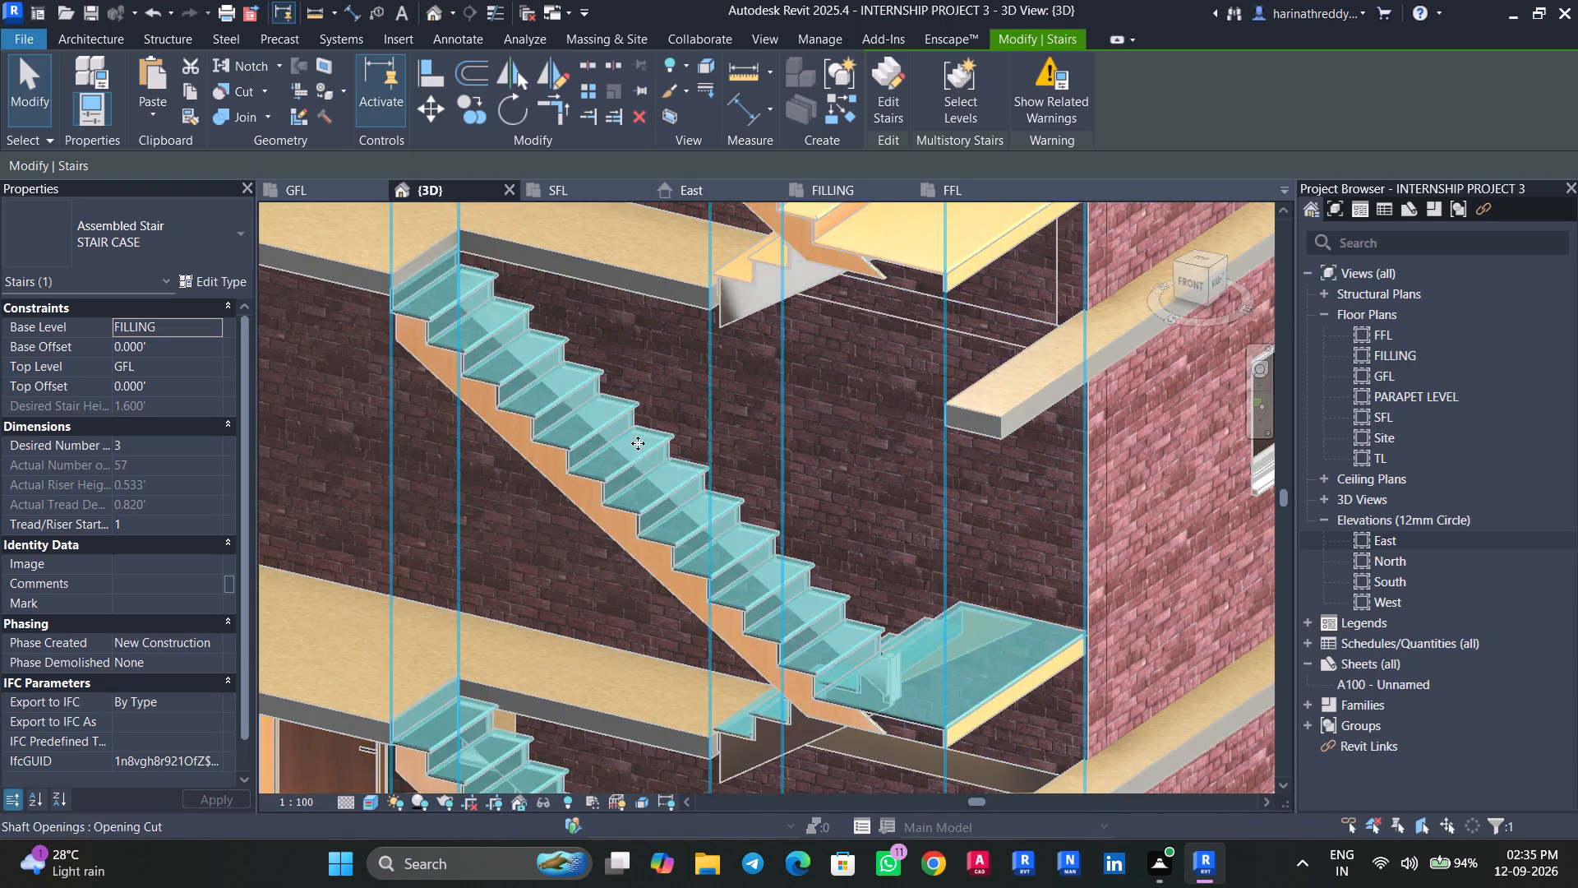
{"action": "key", "text": "Escape"}
{"action": "key", "text": "Escape"}
{"action": "scroll", "coordinate": [446, 526], "scroll_direction": "down", "scroll_amount": 8}
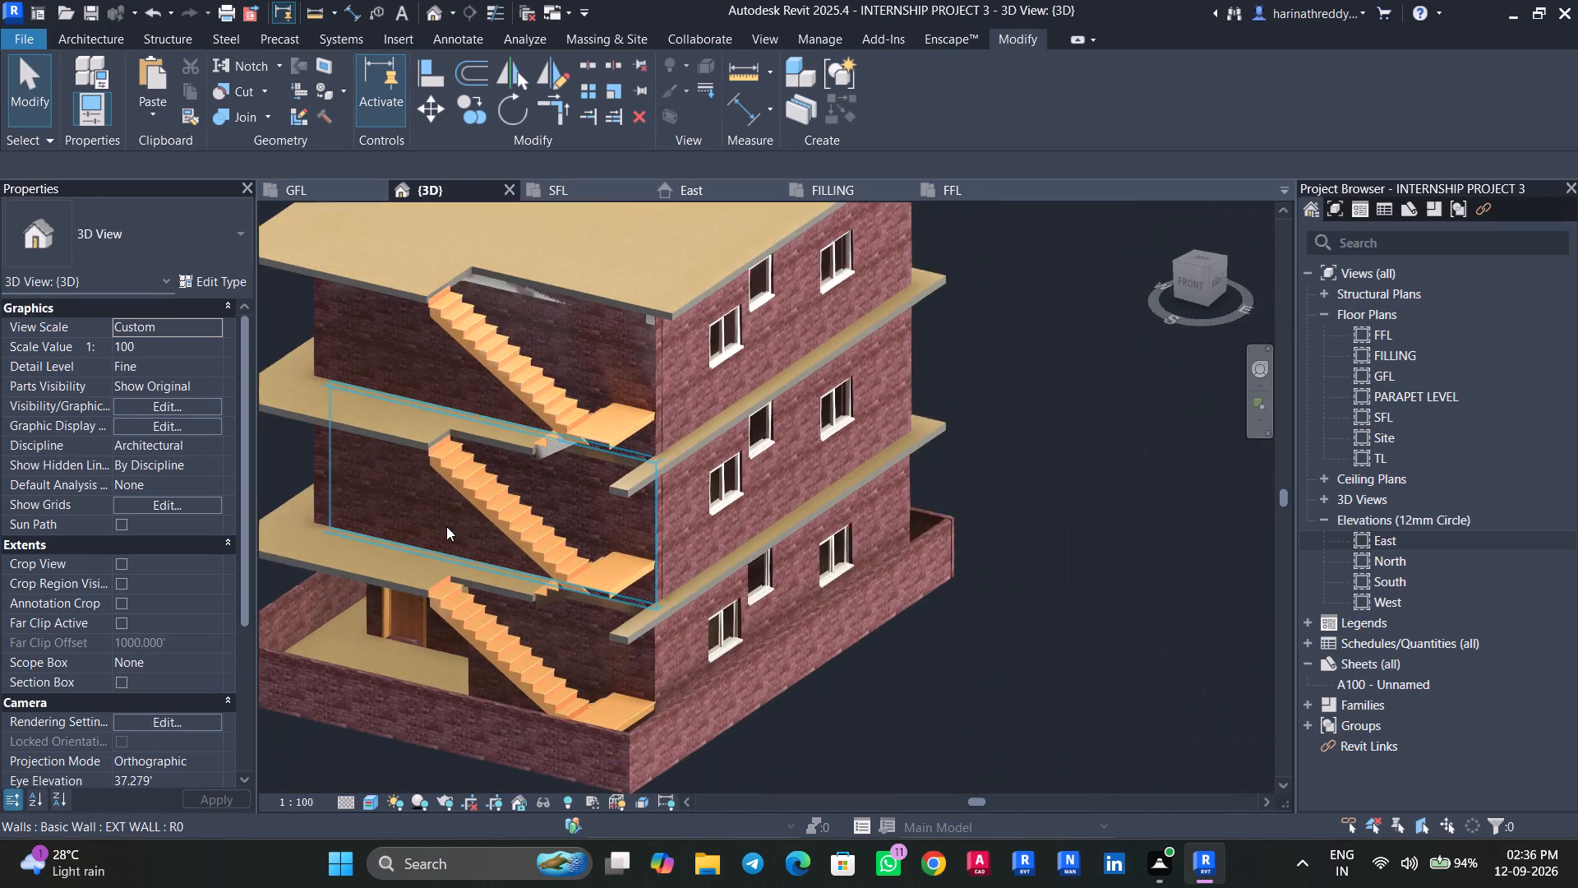
{"action": "middle_click_drag", "start_coordinate": [461, 537], "coordinate": [561, 653], "text": "shift"}
{"action": "left_click", "coordinate": [538, 653]}
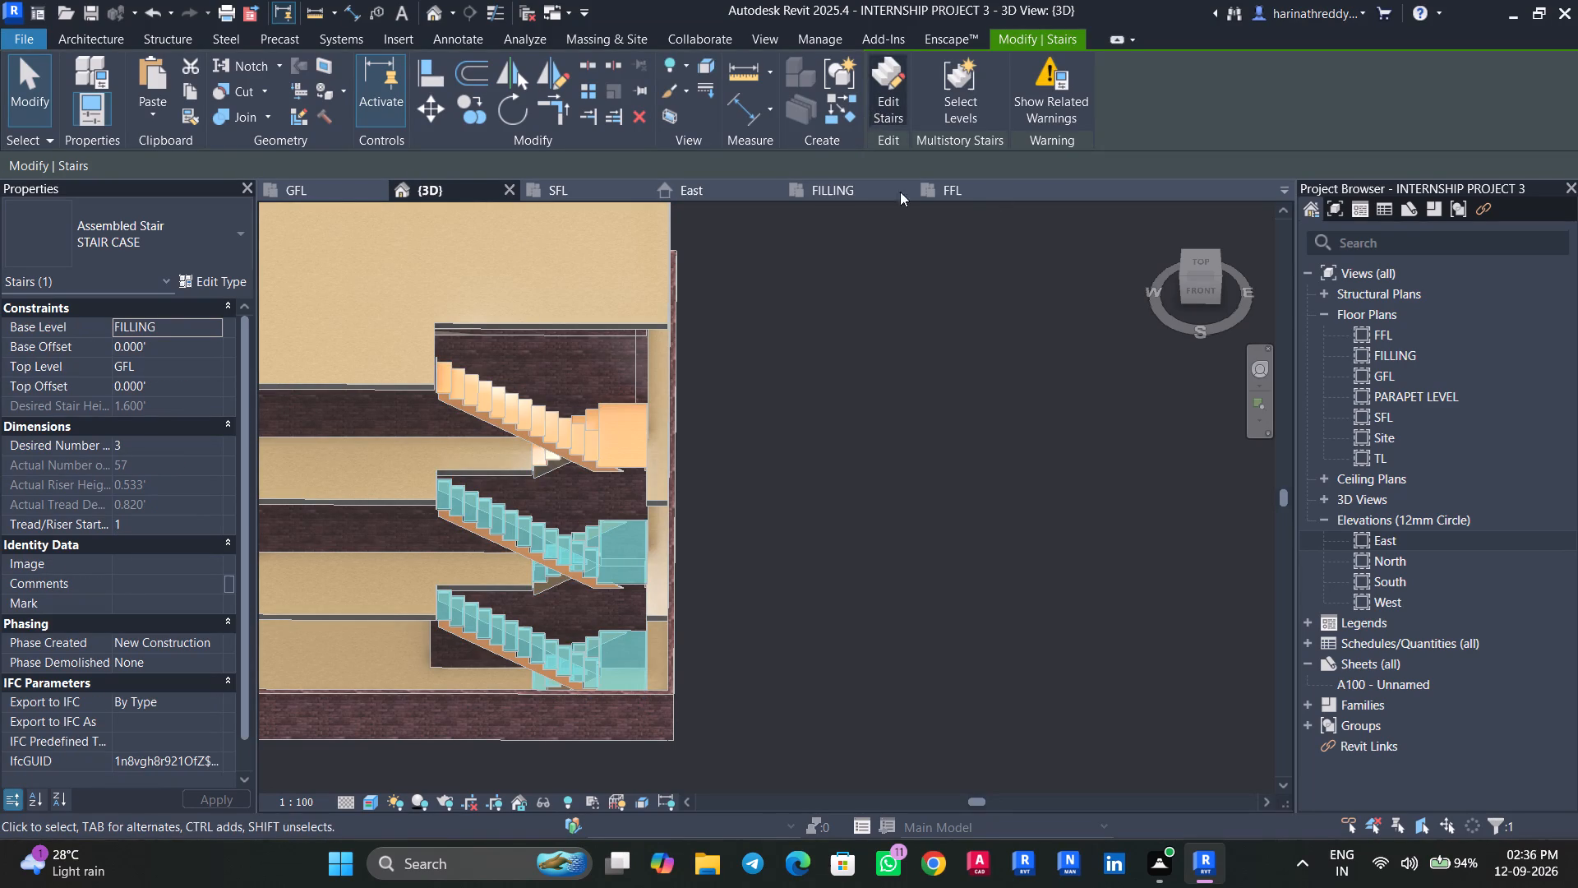
{"action": "key", "text": "Escape"}
{"action": "key", "text": "Escape"}
{"action": "key", "text": "Escape"}
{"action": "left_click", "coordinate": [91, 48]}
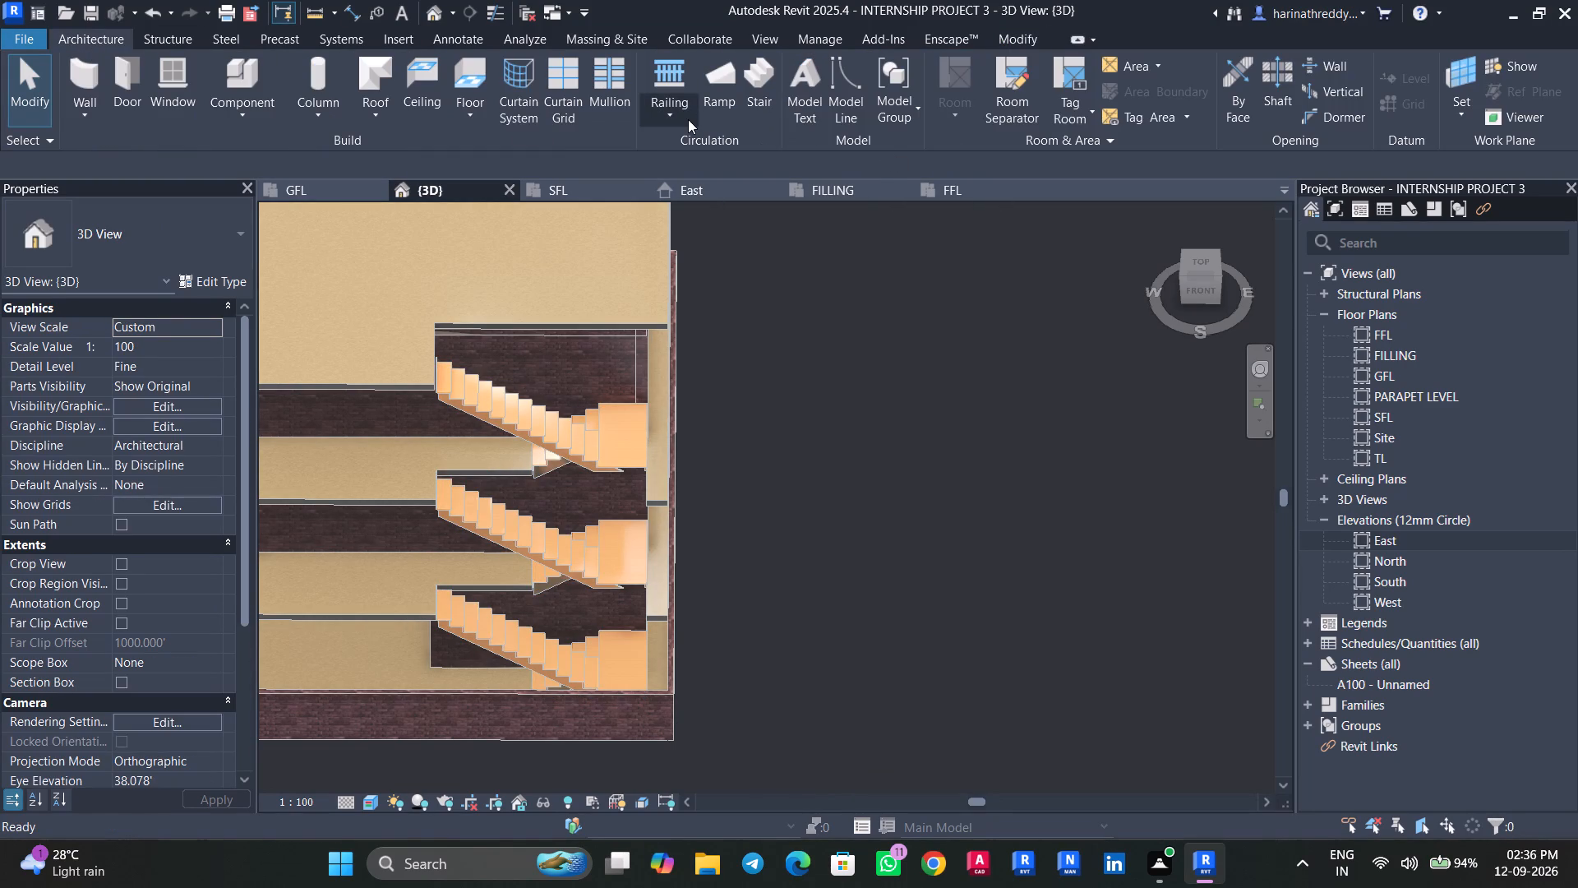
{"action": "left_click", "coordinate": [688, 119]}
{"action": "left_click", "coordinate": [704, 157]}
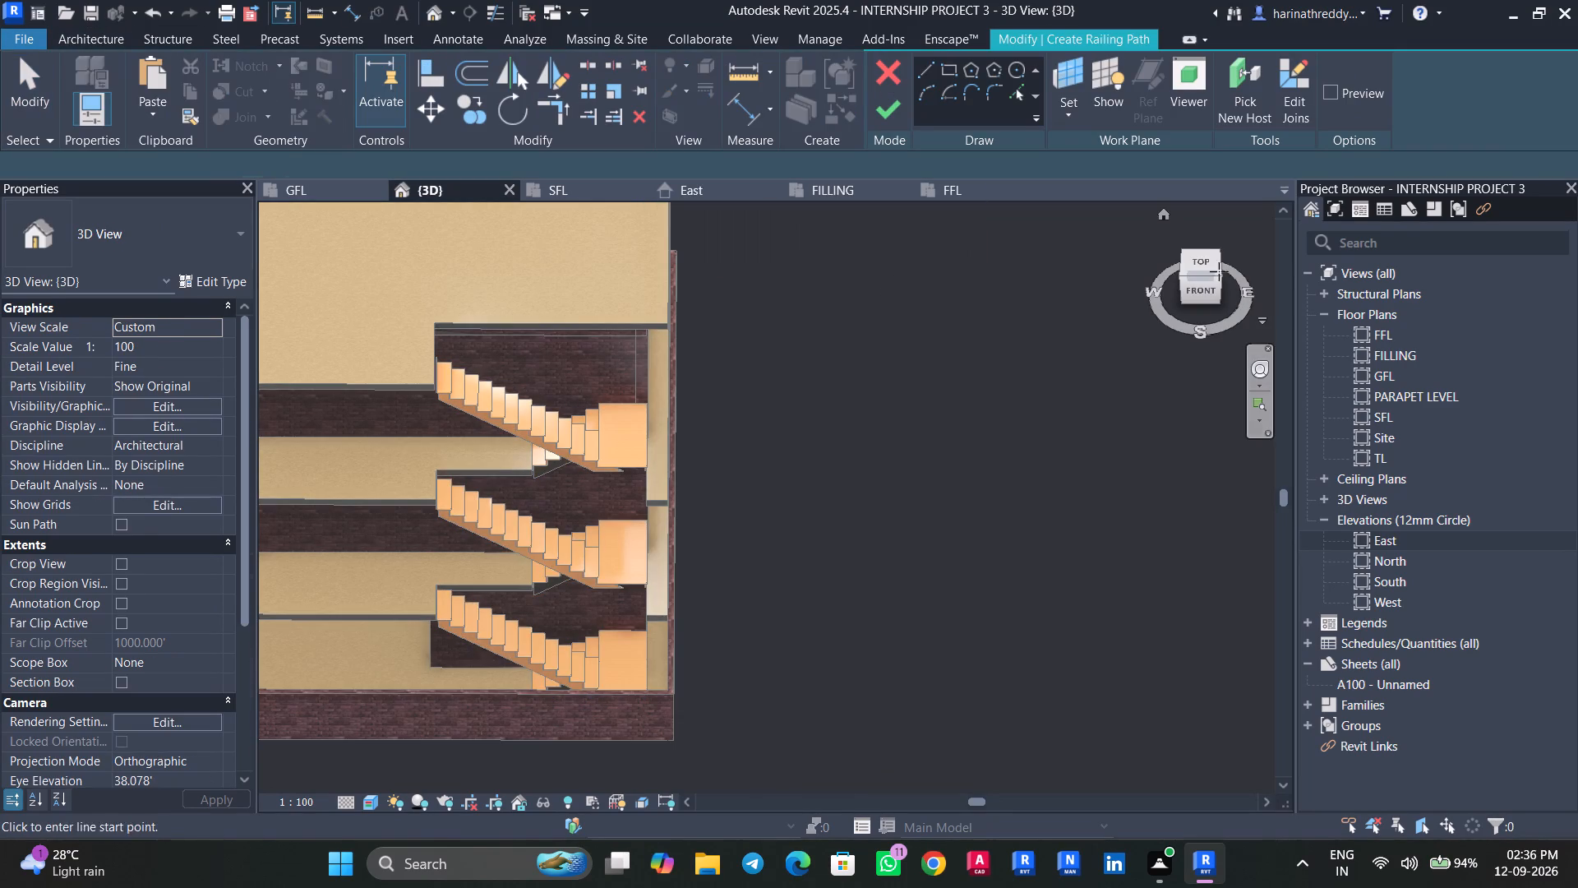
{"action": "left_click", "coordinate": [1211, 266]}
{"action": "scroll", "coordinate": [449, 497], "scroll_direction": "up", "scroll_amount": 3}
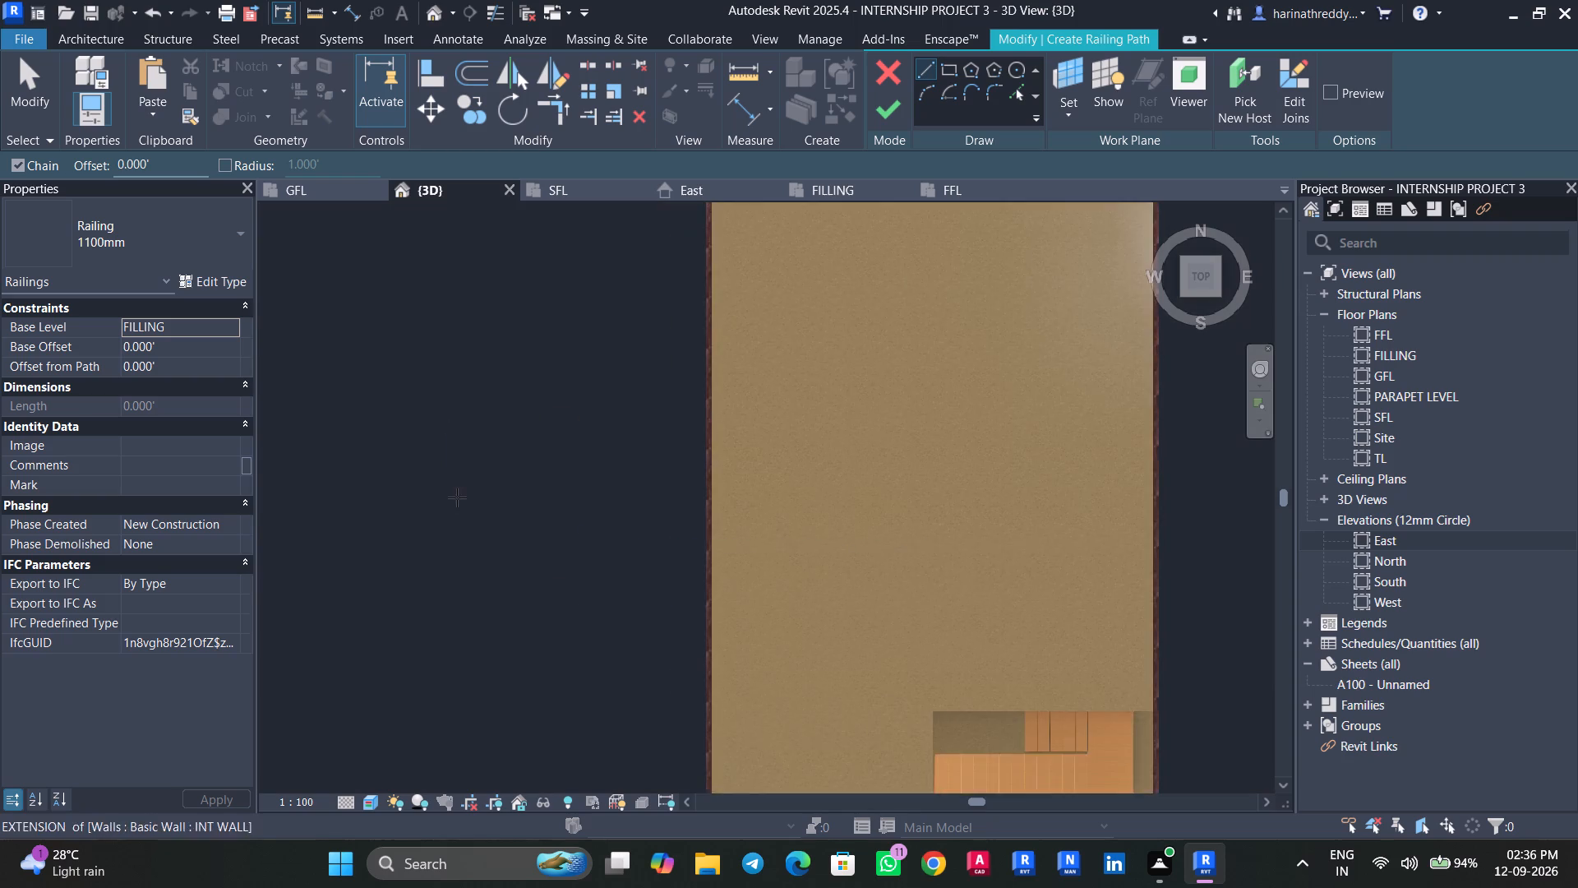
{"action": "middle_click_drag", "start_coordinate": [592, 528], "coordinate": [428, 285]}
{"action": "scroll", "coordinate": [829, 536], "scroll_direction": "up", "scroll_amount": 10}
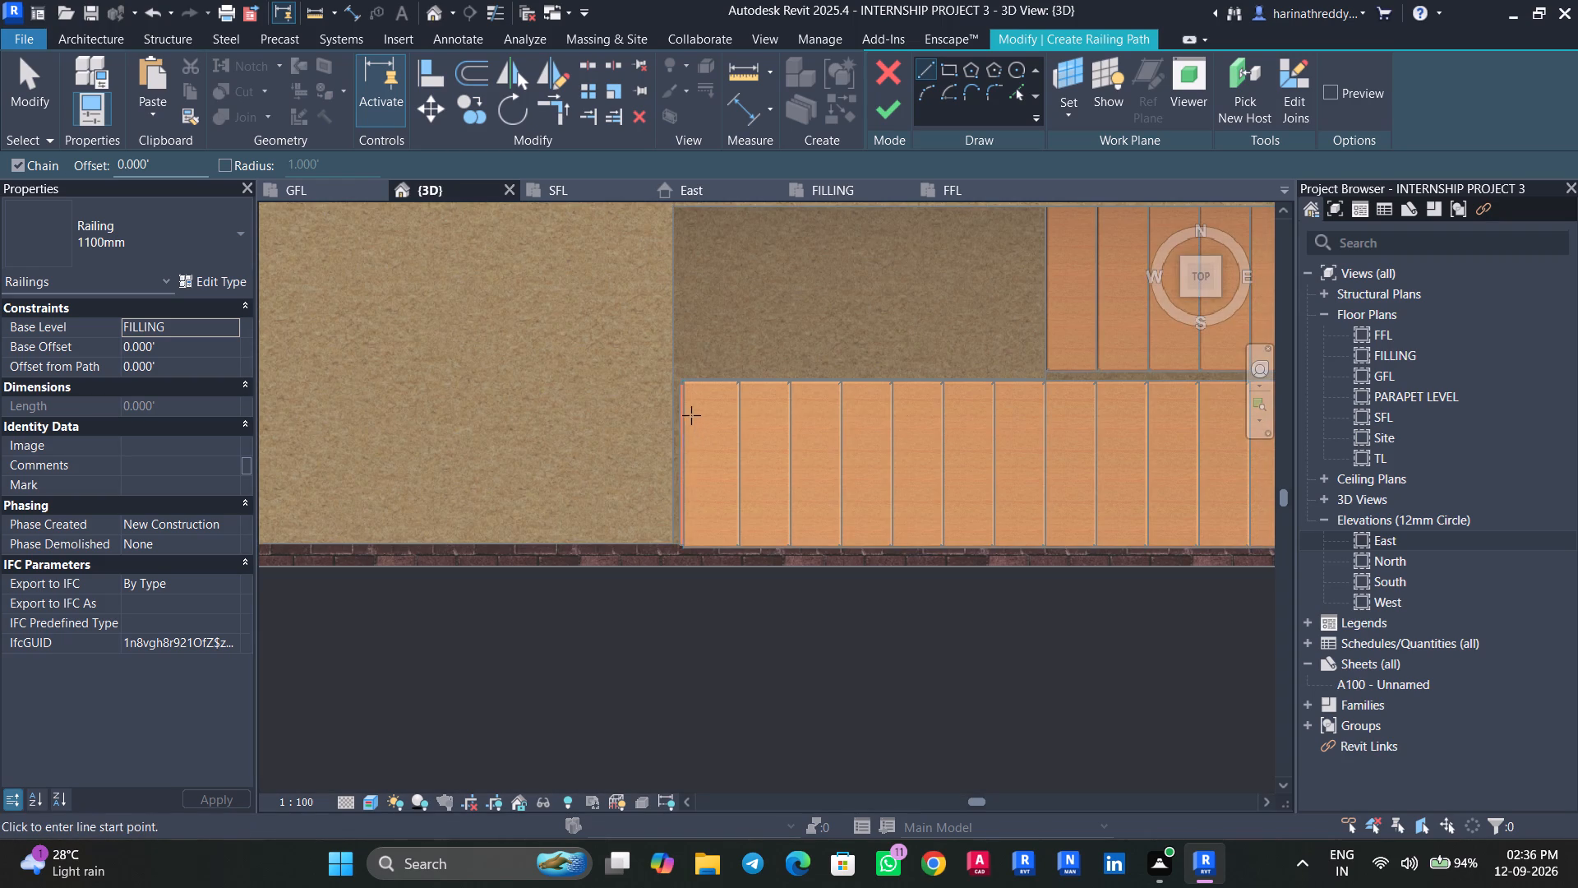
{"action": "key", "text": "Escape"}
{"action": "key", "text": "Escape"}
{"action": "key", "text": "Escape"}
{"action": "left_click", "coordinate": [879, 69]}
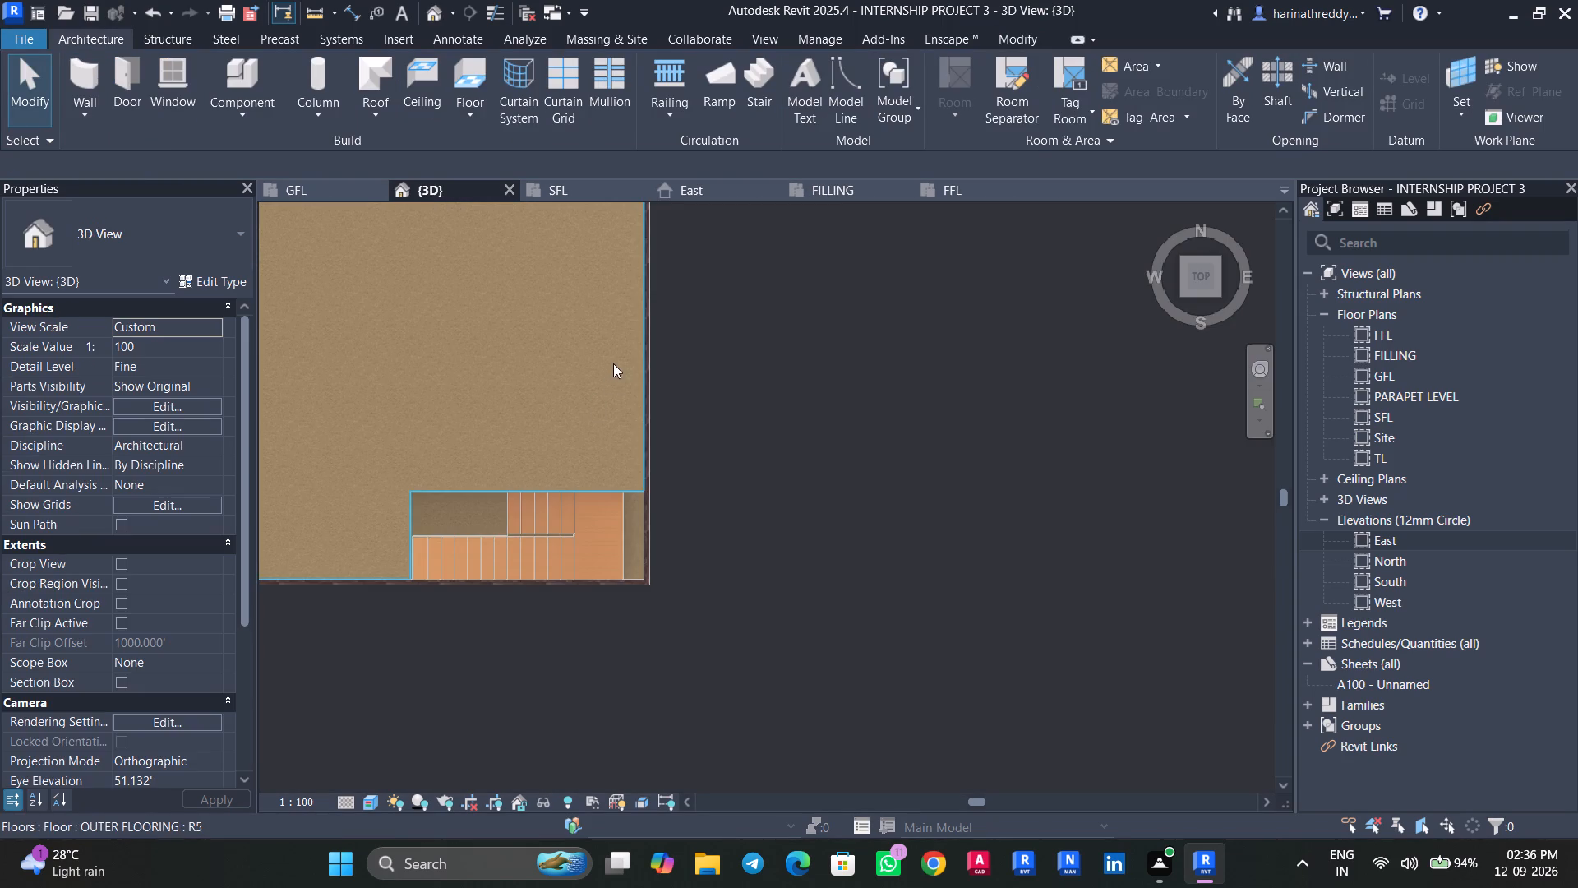
Edit the OUTER FLOORING roof slab boundary so the opening's west edge meets the end of the staircase's long flight.
{"action": "scroll", "coordinate": [423, 514], "scroll_direction": "up", "scroll_amount": 10}
{"action": "left_click", "coordinate": [407, 539]}
{"action": "scroll", "coordinate": [405, 539], "scroll_direction": "up", "scroll_amount": 3}
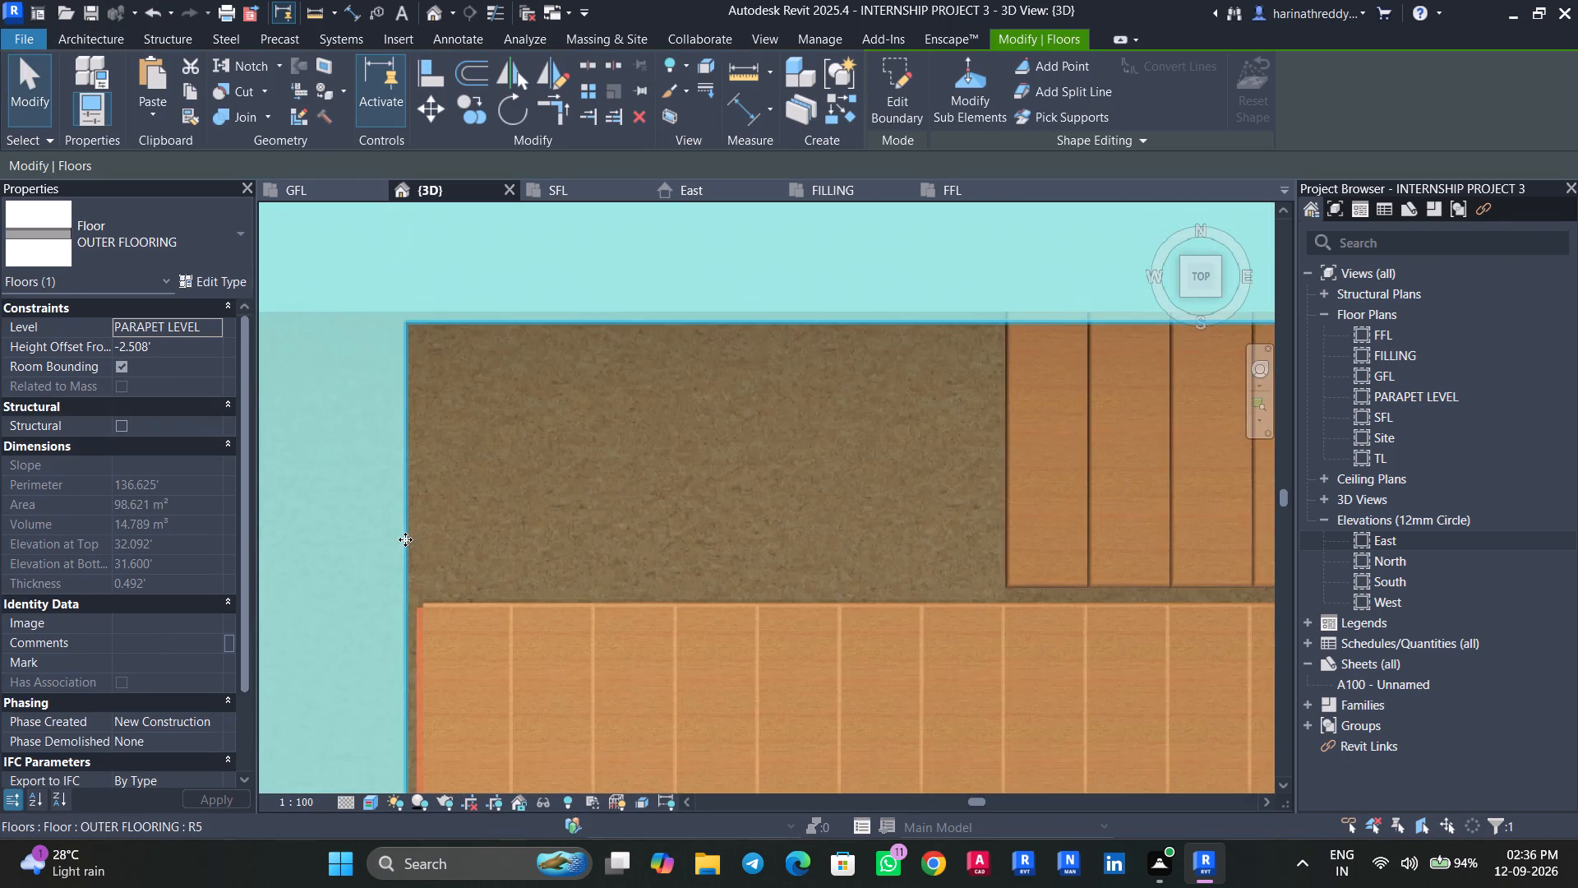
{"action": "left_click", "coordinate": [901, 75]}
{"action": "middle_click_drag", "start_coordinate": [551, 528], "coordinate": [652, 317]}
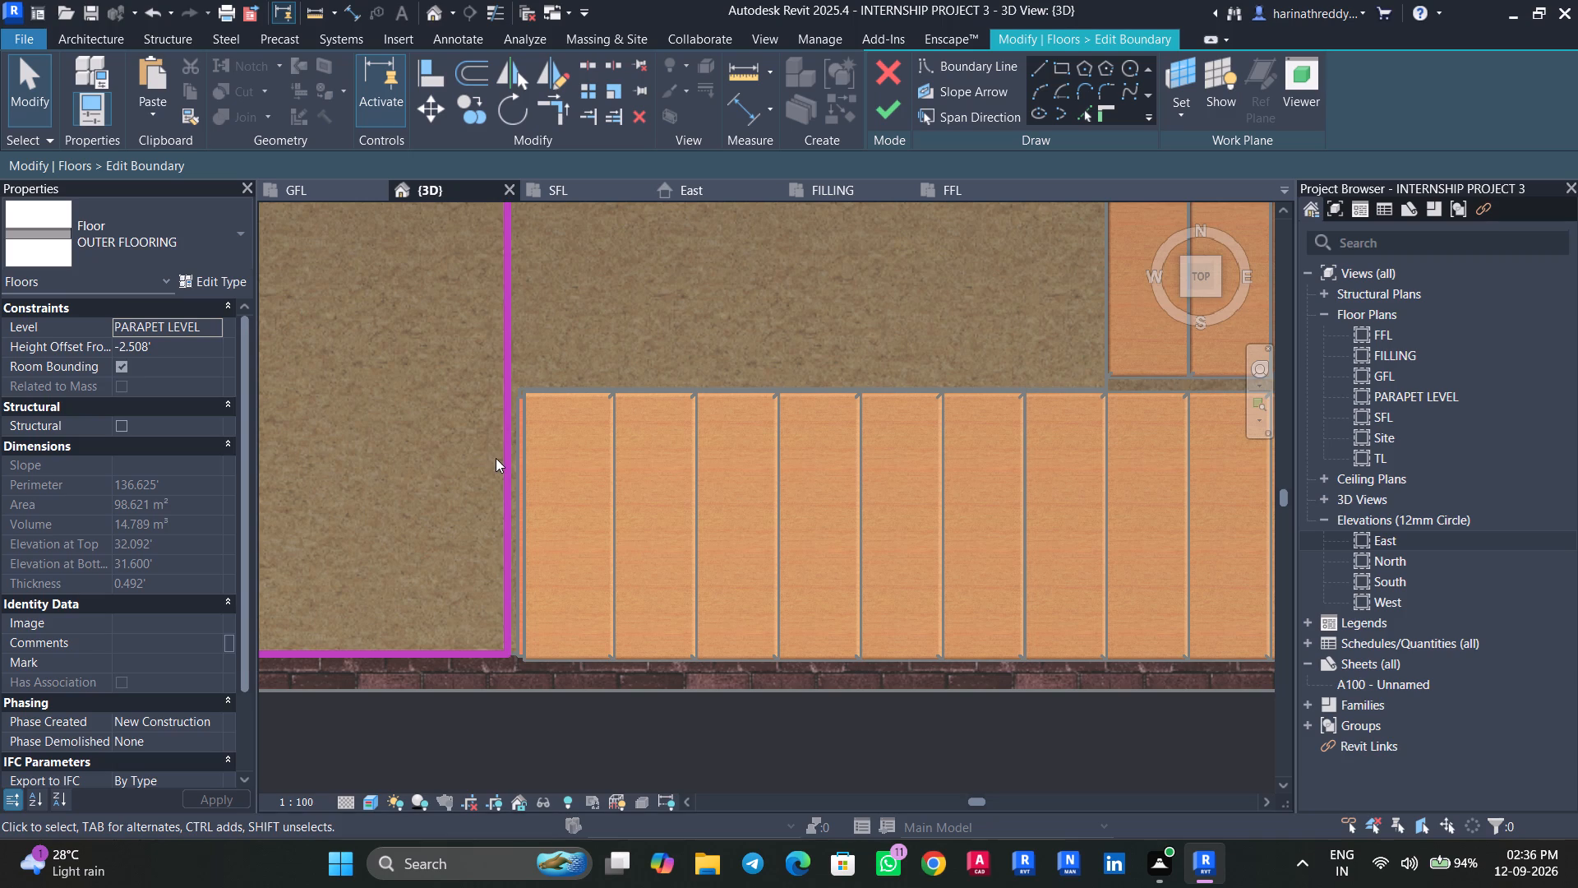
{"action": "left_click_drag", "start_coordinate": [505, 460], "coordinate": [524, 464]}
{"action": "left_click", "coordinate": [897, 107]}
{"action": "scroll", "coordinate": [812, 302], "scroll_direction": "down", "scroll_amount": 3}
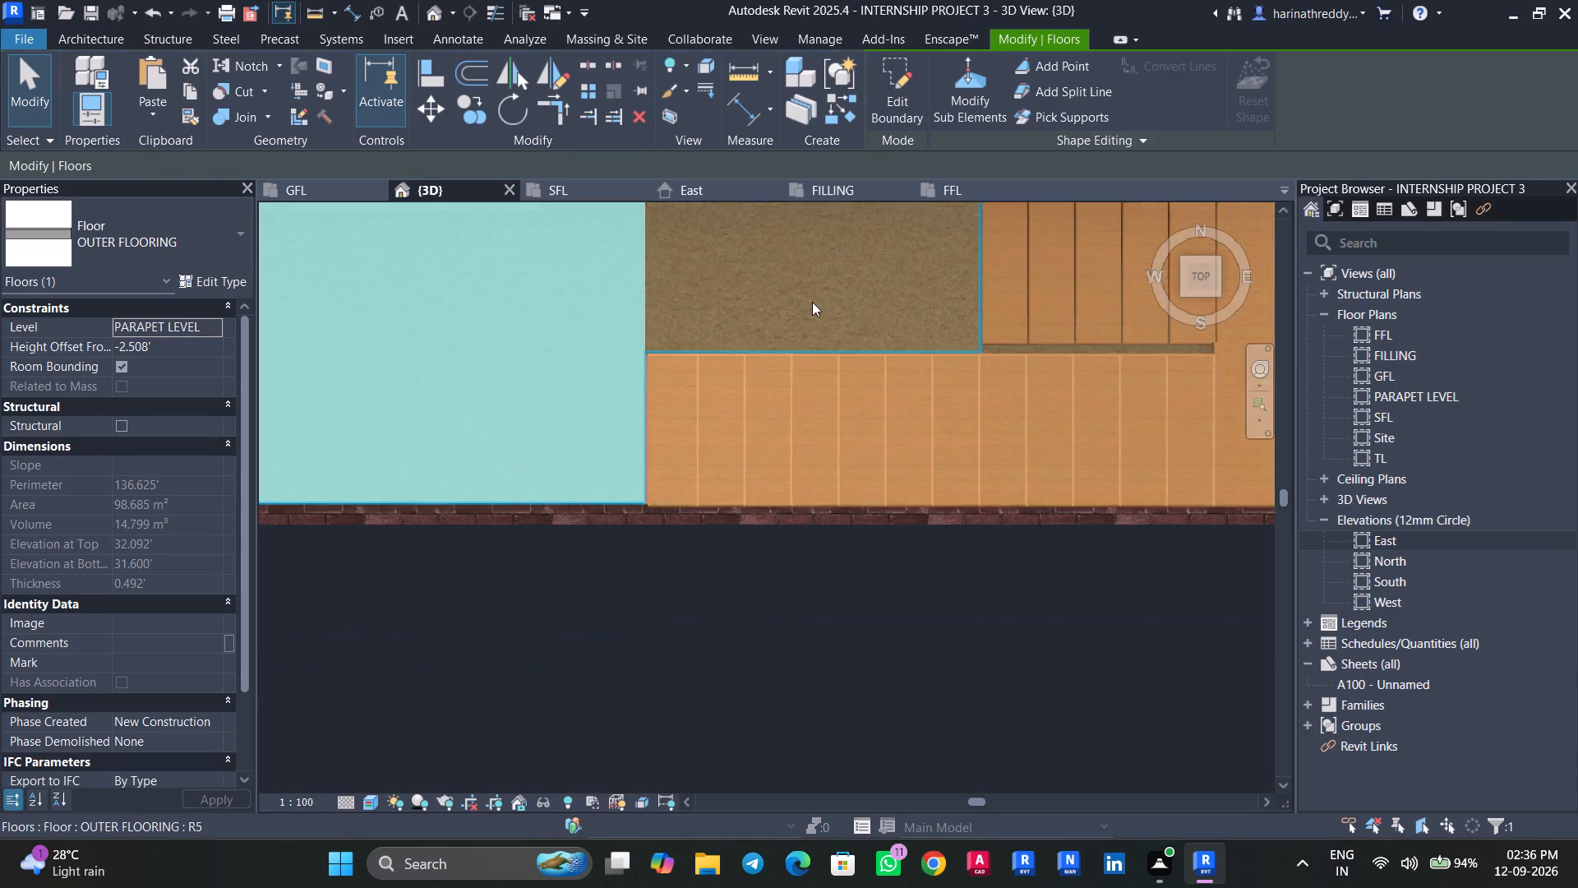
{"action": "scroll", "coordinate": [812, 302], "scroll_direction": "down", "scroll_amount": 2}
{"action": "middle_click_drag", "start_coordinate": [812, 305], "coordinate": [784, 377]}
{"action": "scroll", "coordinate": [784, 377], "scroll_direction": "down", "scroll_amount": 1}
{"action": "key", "text": "Escape"}
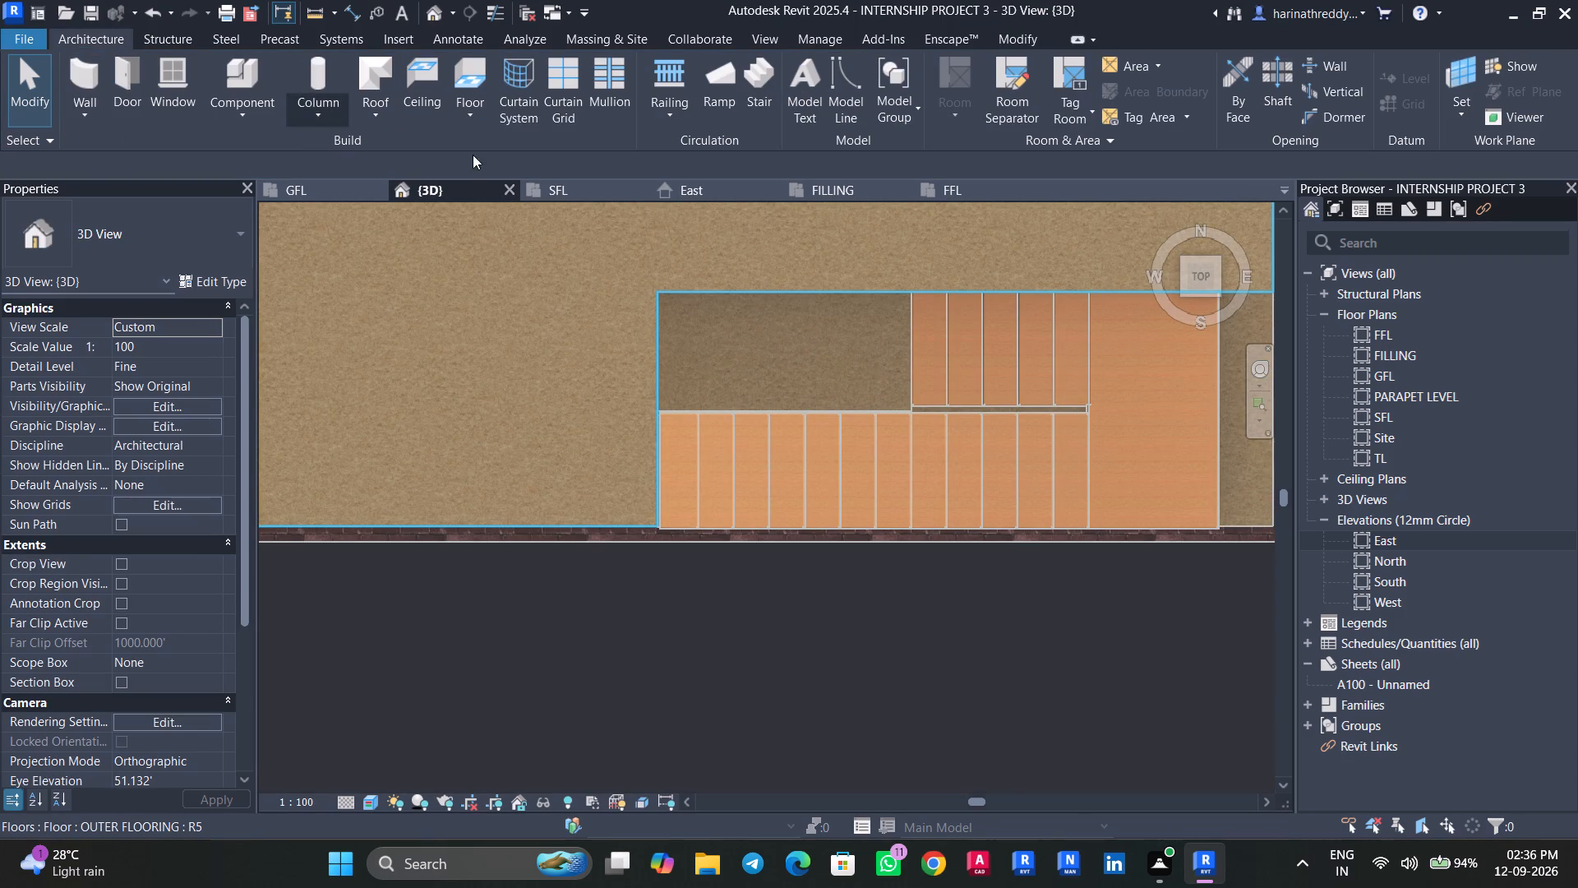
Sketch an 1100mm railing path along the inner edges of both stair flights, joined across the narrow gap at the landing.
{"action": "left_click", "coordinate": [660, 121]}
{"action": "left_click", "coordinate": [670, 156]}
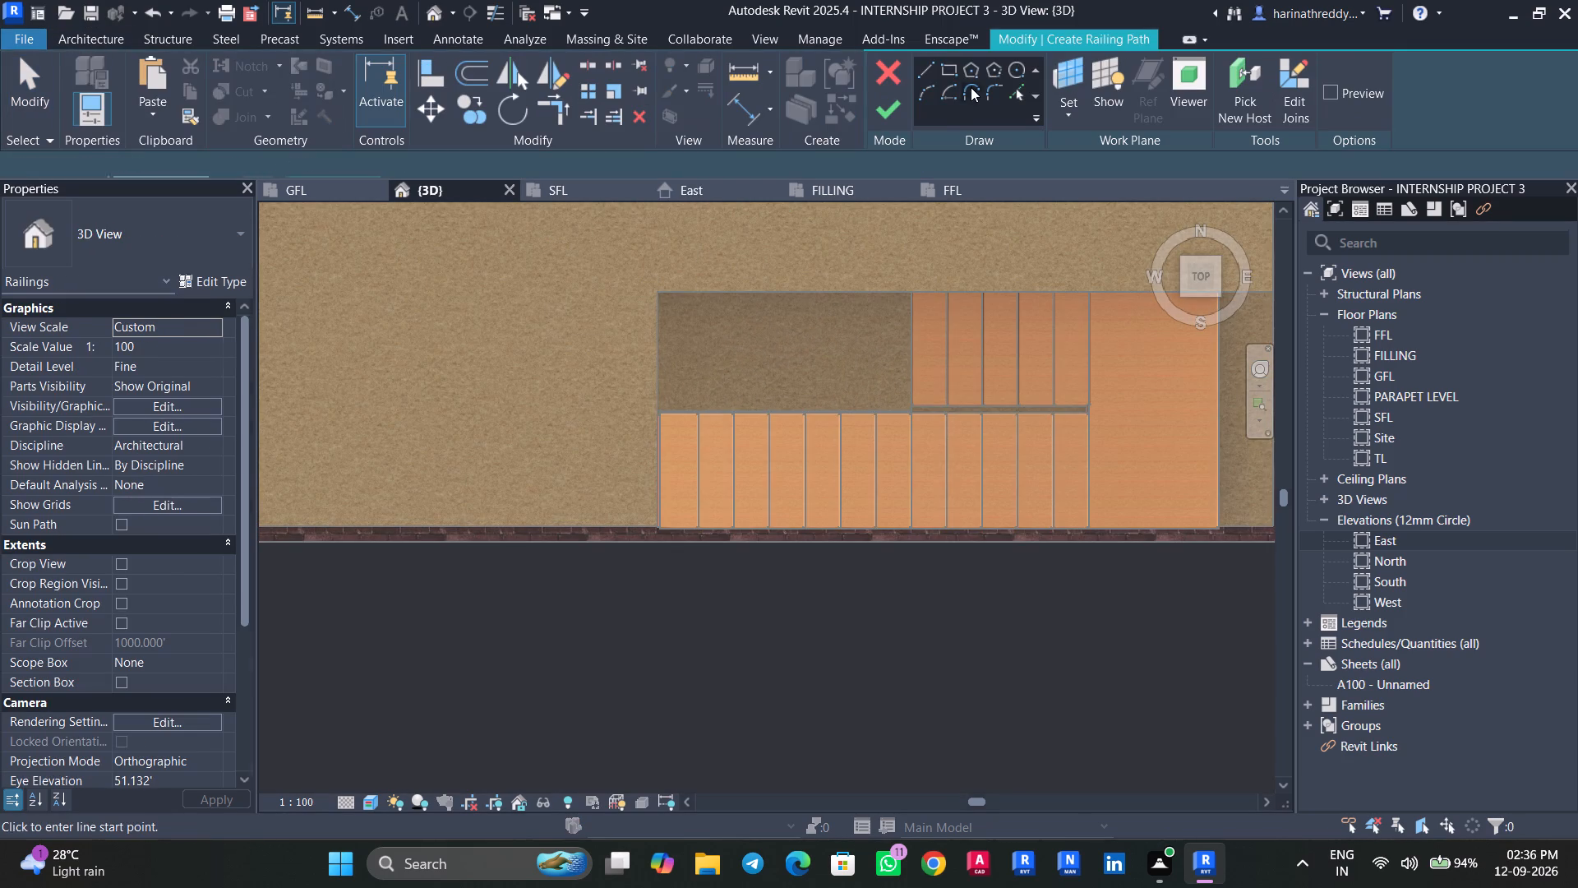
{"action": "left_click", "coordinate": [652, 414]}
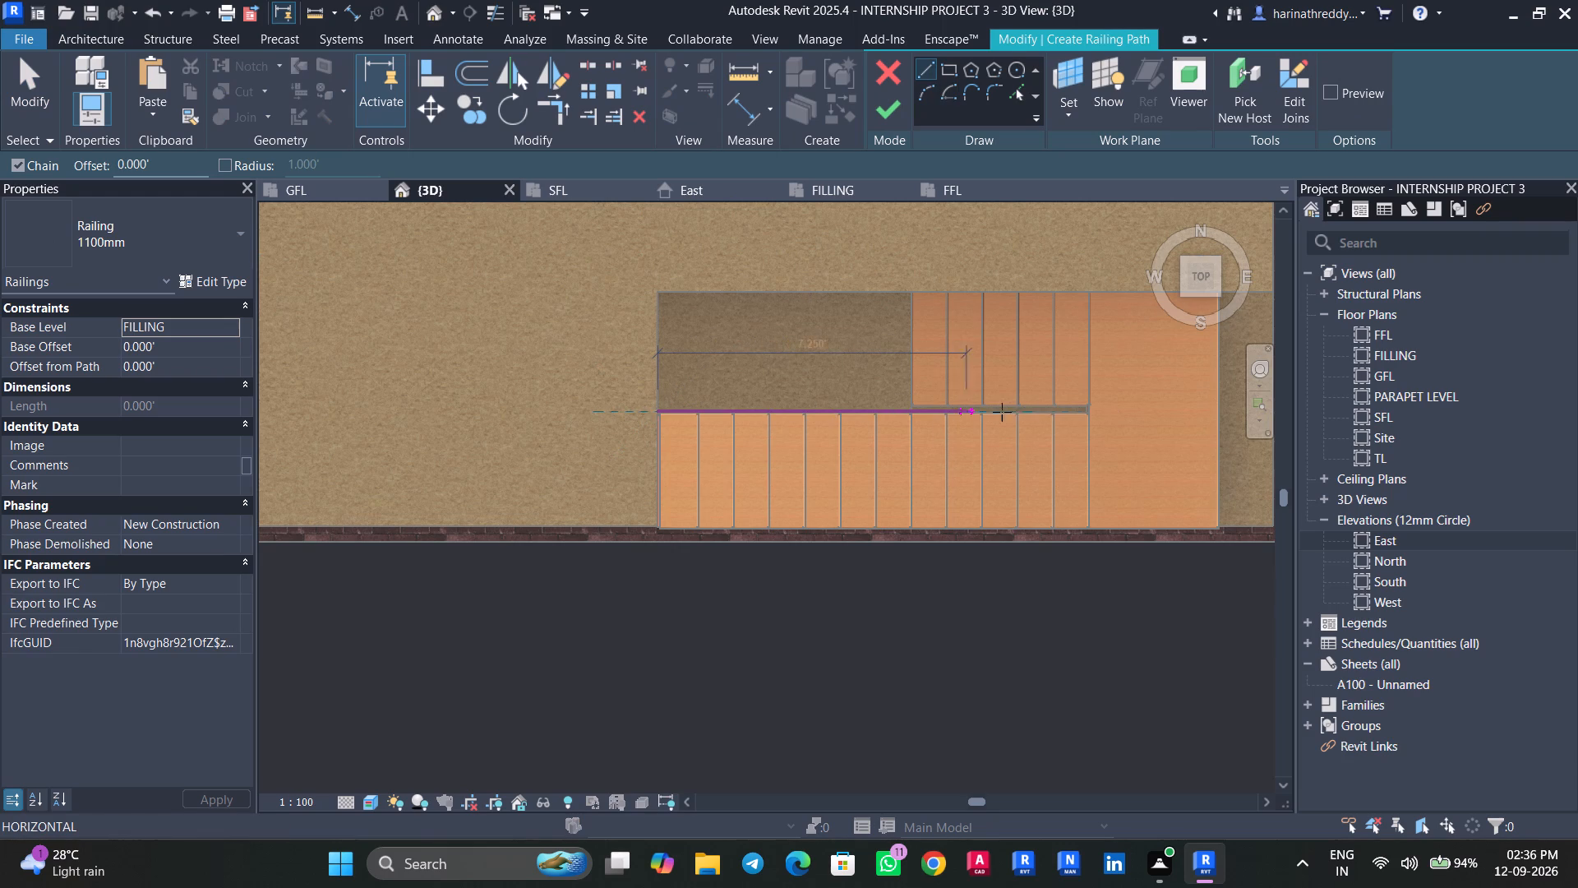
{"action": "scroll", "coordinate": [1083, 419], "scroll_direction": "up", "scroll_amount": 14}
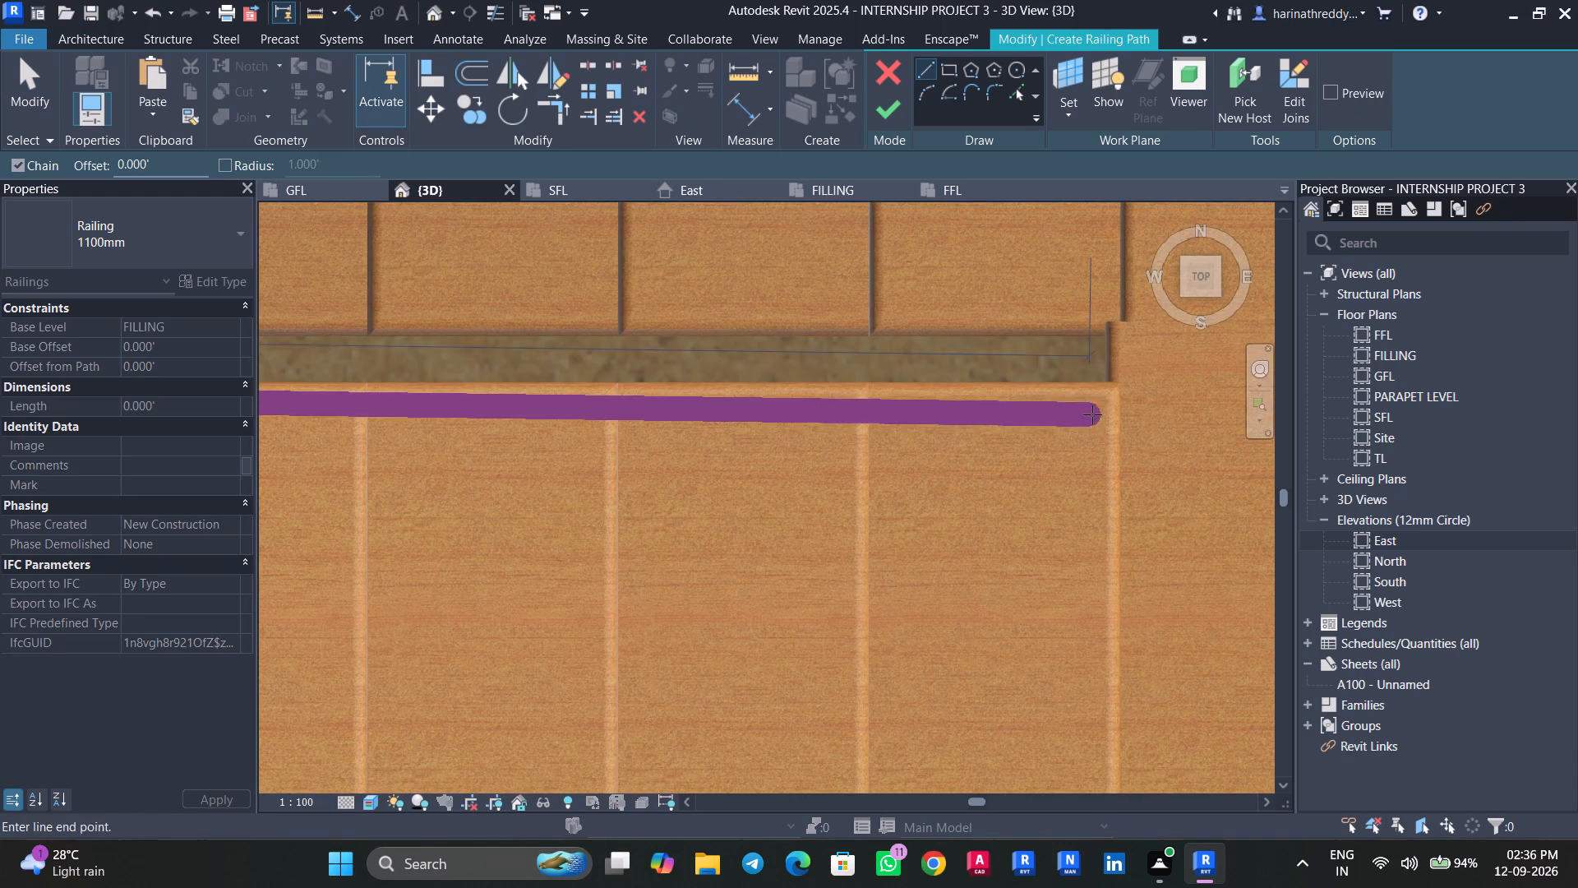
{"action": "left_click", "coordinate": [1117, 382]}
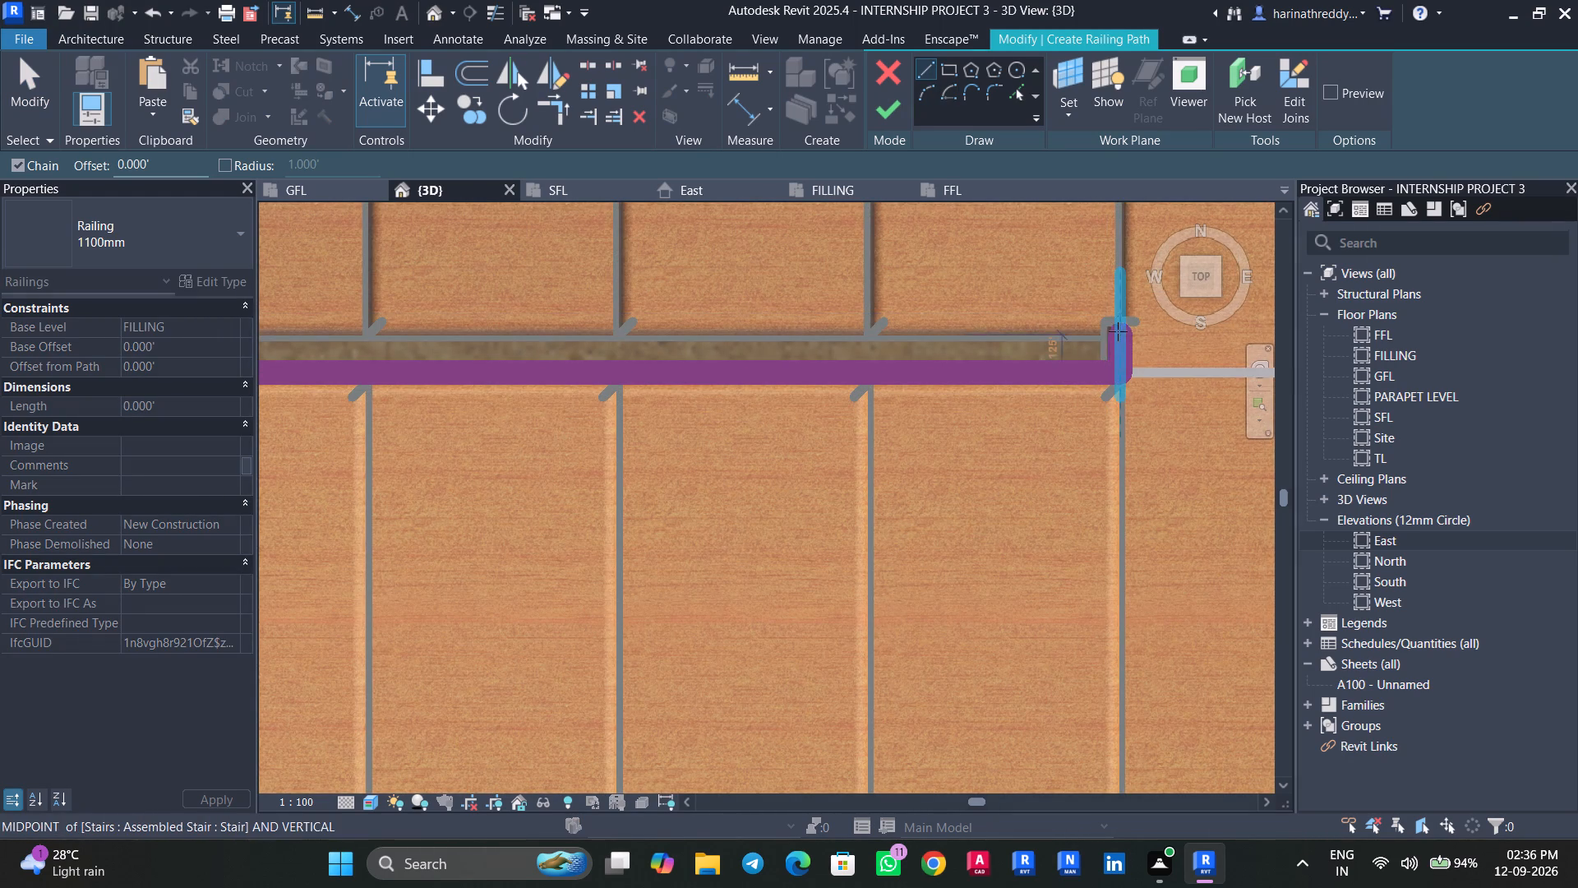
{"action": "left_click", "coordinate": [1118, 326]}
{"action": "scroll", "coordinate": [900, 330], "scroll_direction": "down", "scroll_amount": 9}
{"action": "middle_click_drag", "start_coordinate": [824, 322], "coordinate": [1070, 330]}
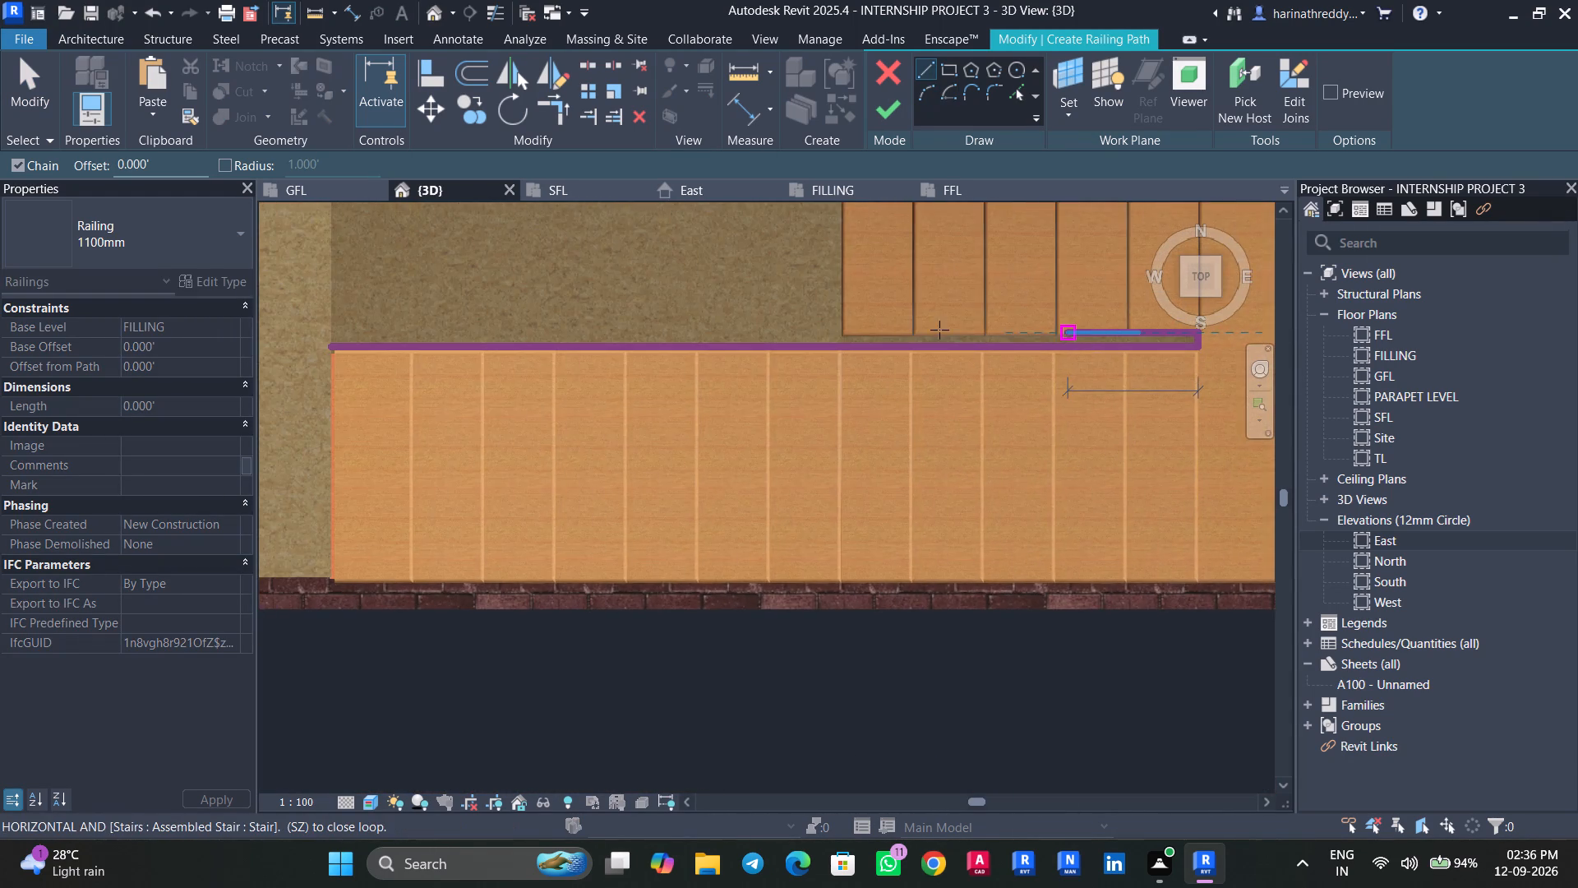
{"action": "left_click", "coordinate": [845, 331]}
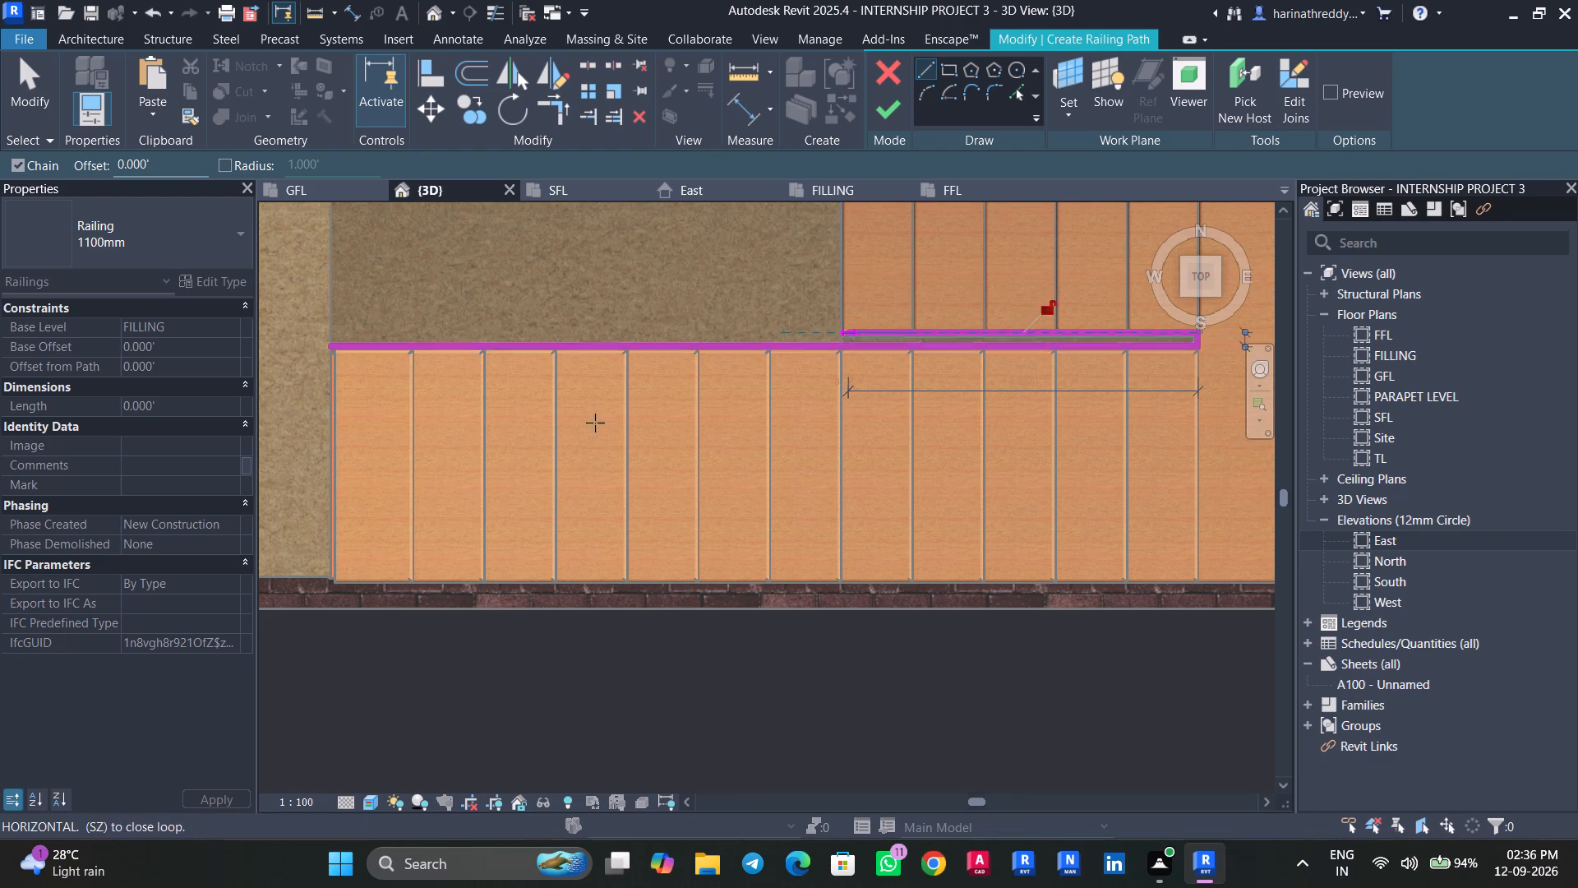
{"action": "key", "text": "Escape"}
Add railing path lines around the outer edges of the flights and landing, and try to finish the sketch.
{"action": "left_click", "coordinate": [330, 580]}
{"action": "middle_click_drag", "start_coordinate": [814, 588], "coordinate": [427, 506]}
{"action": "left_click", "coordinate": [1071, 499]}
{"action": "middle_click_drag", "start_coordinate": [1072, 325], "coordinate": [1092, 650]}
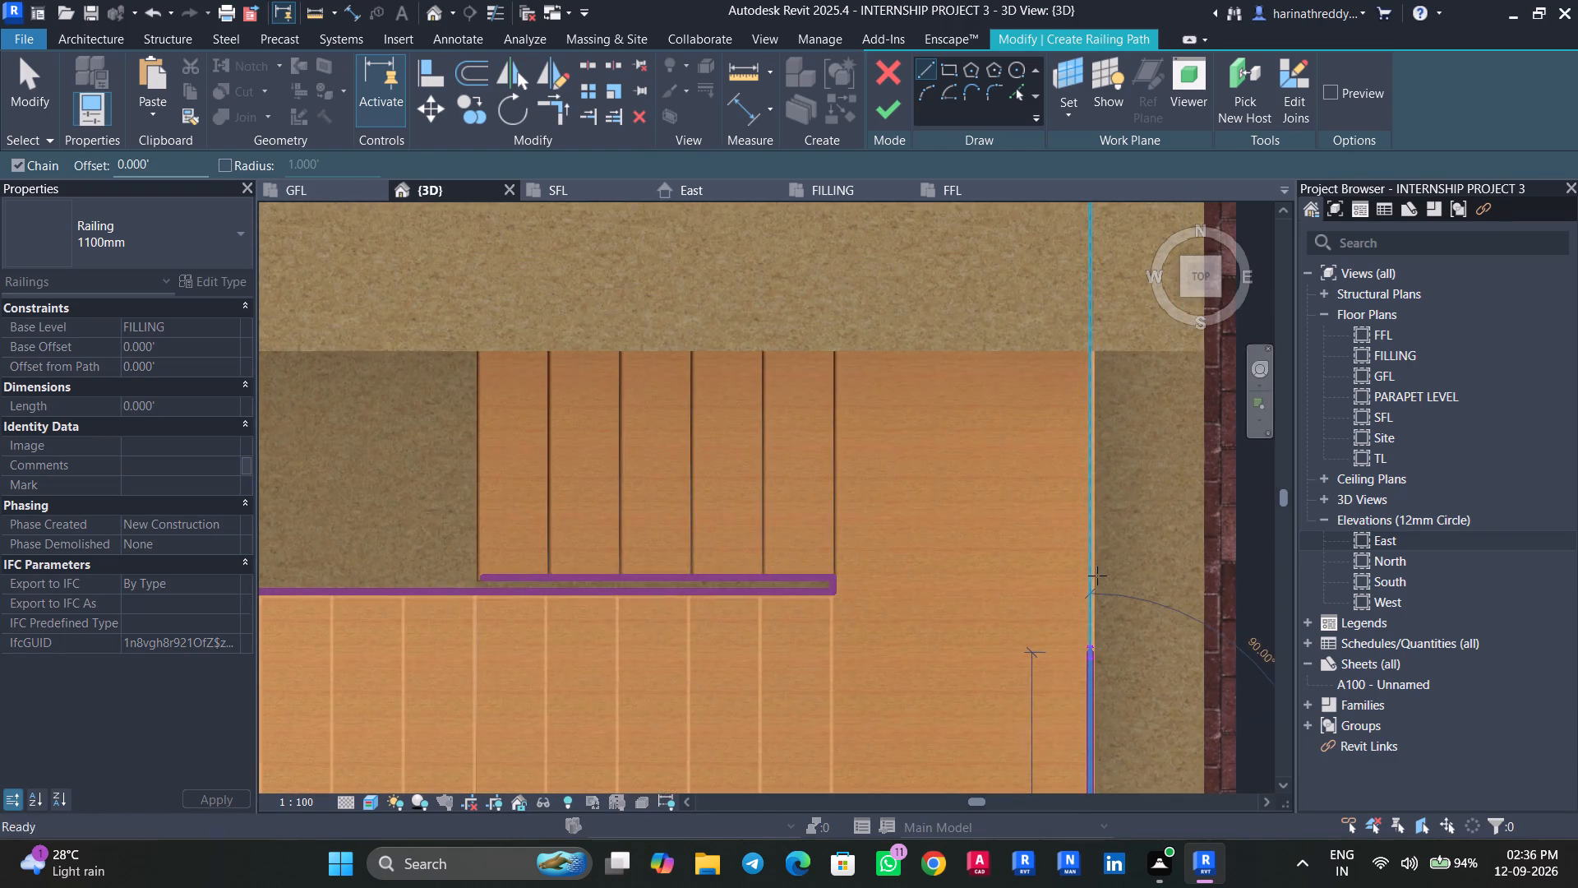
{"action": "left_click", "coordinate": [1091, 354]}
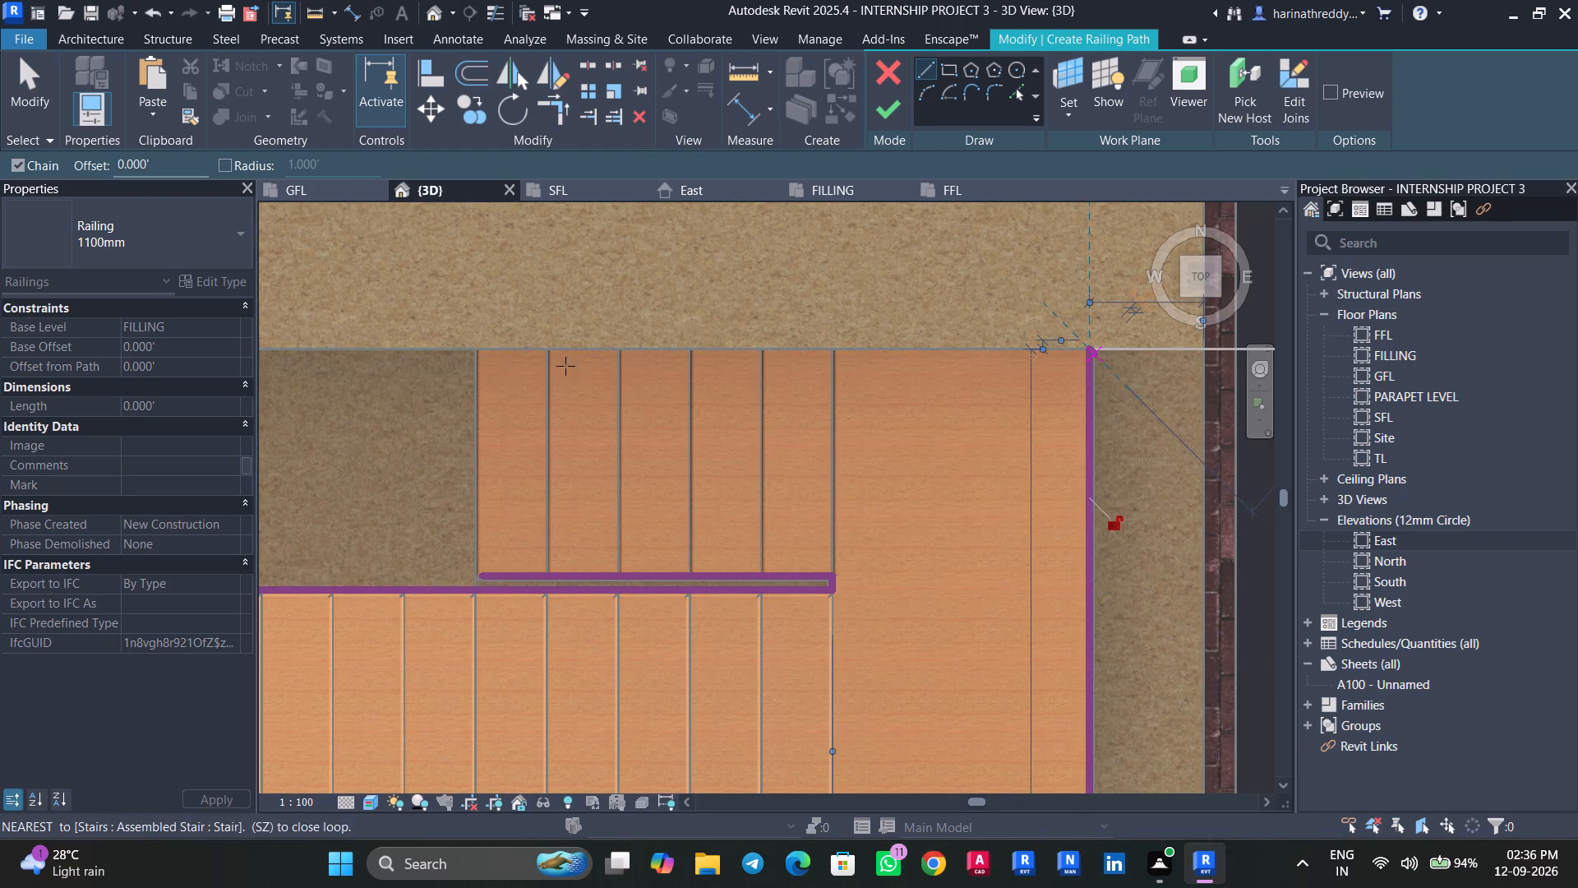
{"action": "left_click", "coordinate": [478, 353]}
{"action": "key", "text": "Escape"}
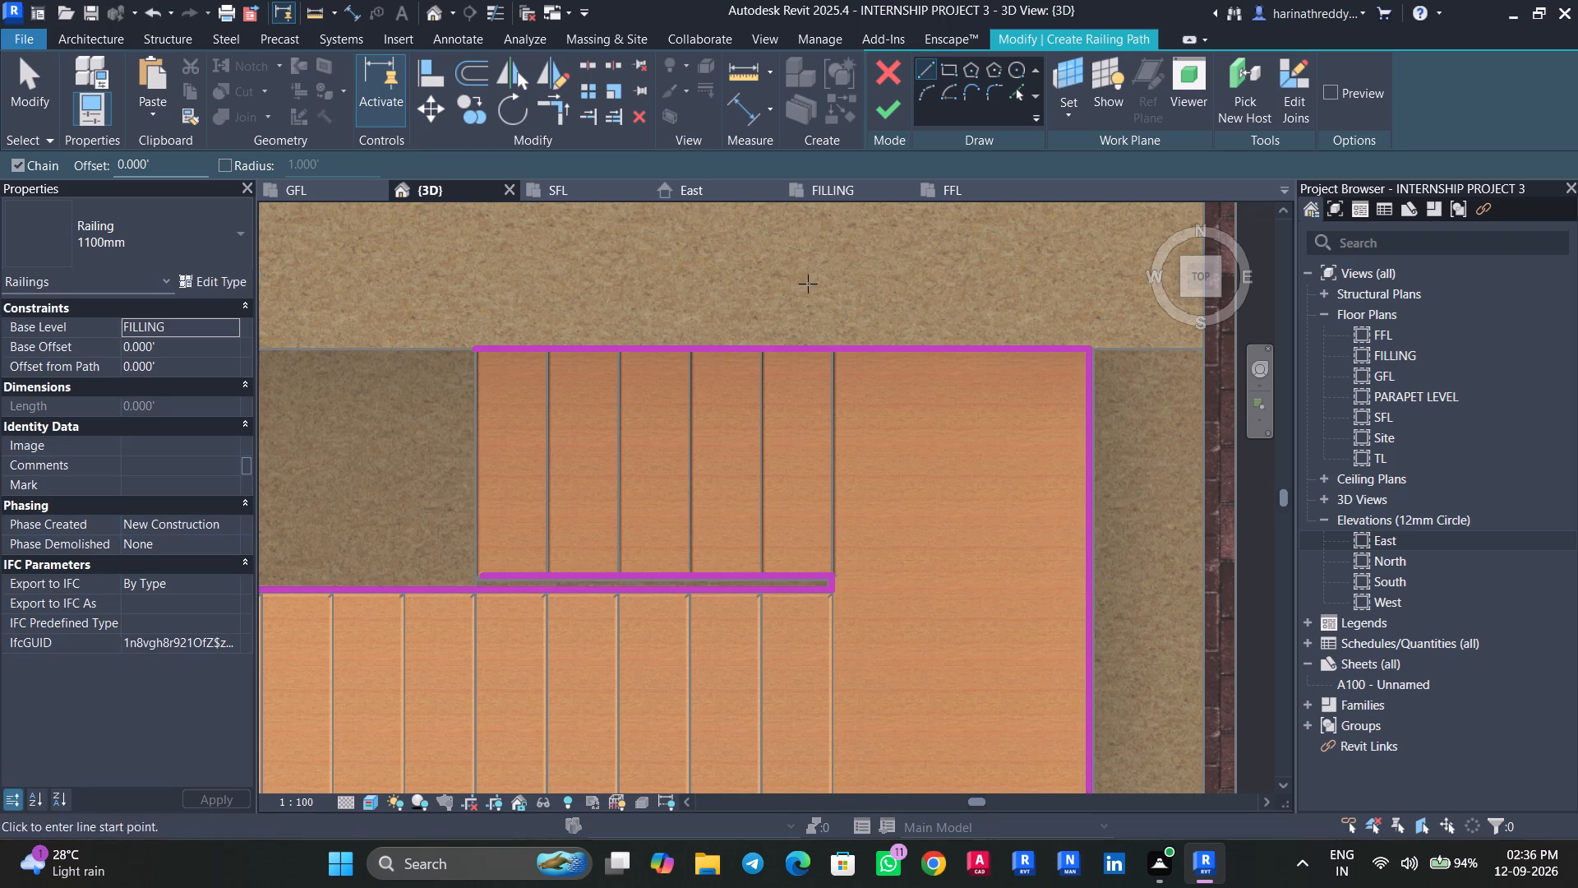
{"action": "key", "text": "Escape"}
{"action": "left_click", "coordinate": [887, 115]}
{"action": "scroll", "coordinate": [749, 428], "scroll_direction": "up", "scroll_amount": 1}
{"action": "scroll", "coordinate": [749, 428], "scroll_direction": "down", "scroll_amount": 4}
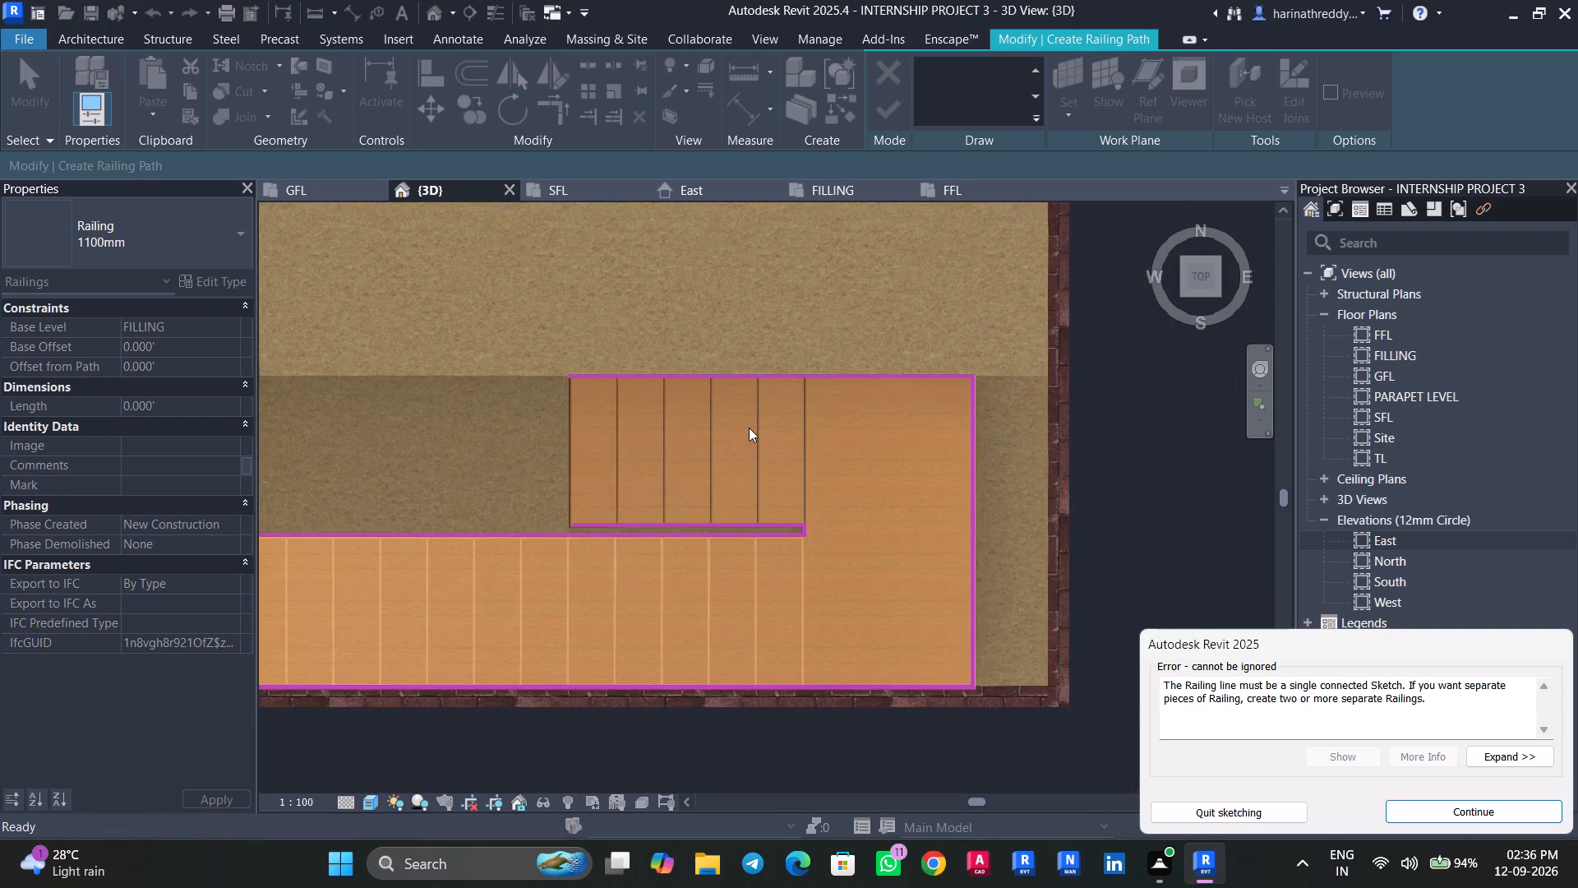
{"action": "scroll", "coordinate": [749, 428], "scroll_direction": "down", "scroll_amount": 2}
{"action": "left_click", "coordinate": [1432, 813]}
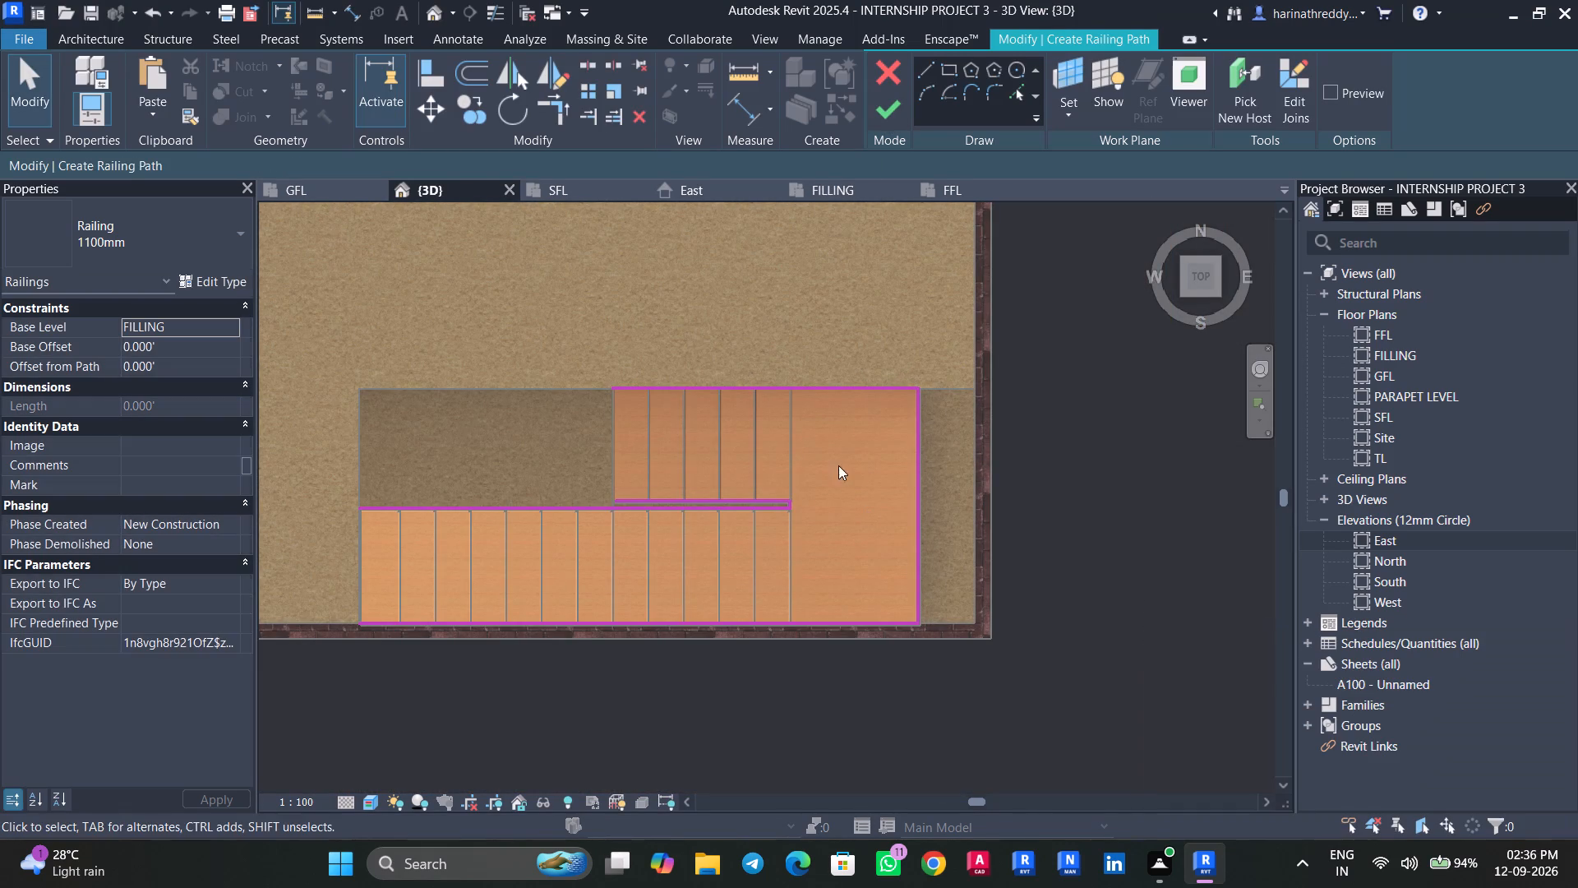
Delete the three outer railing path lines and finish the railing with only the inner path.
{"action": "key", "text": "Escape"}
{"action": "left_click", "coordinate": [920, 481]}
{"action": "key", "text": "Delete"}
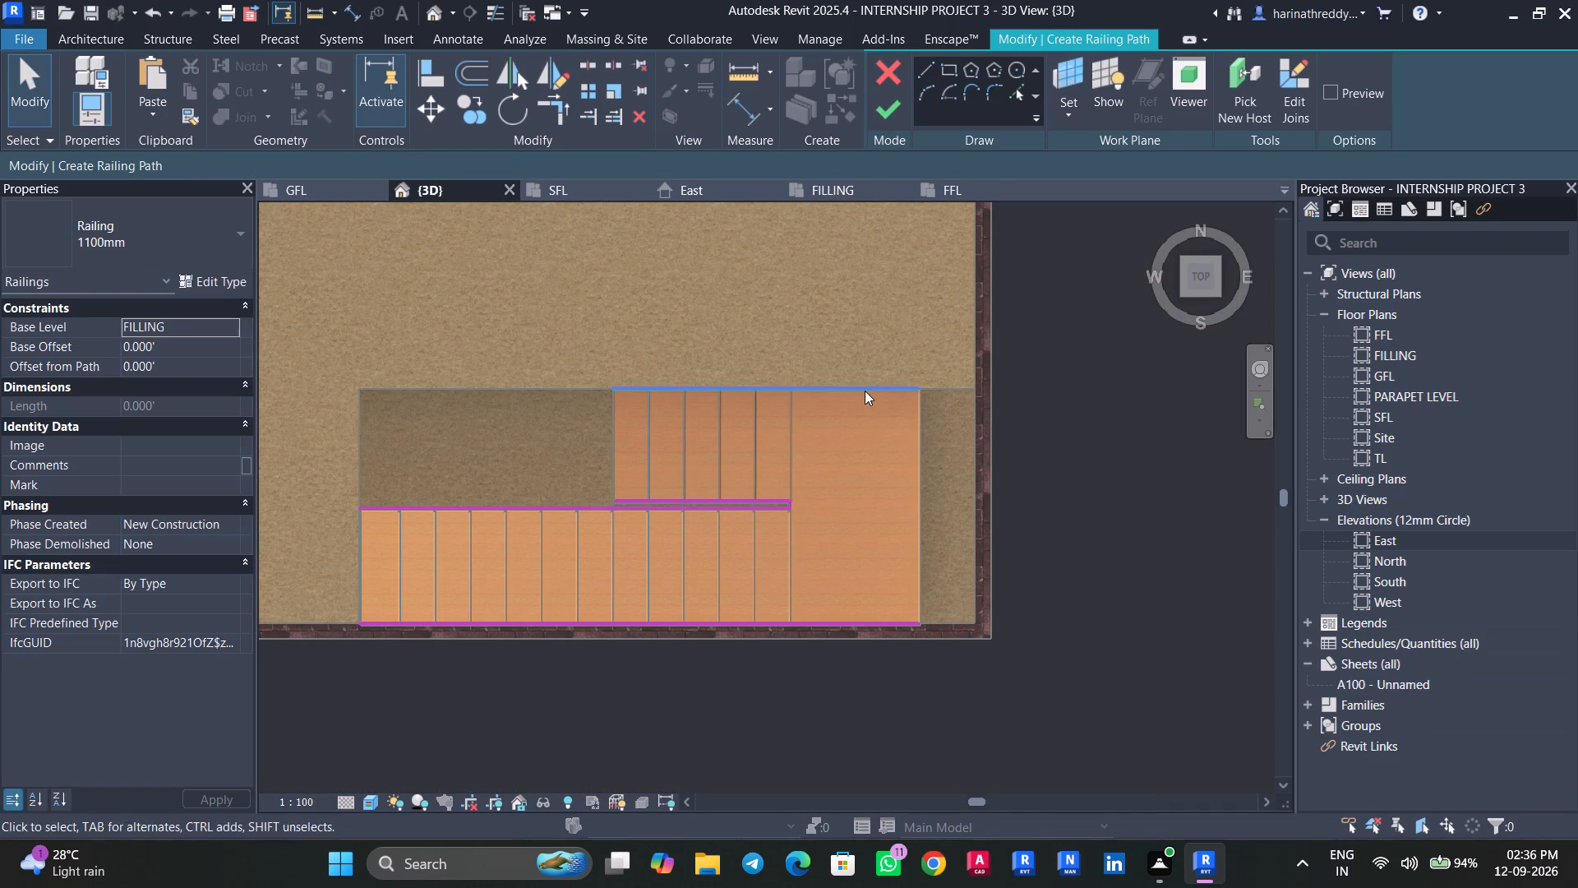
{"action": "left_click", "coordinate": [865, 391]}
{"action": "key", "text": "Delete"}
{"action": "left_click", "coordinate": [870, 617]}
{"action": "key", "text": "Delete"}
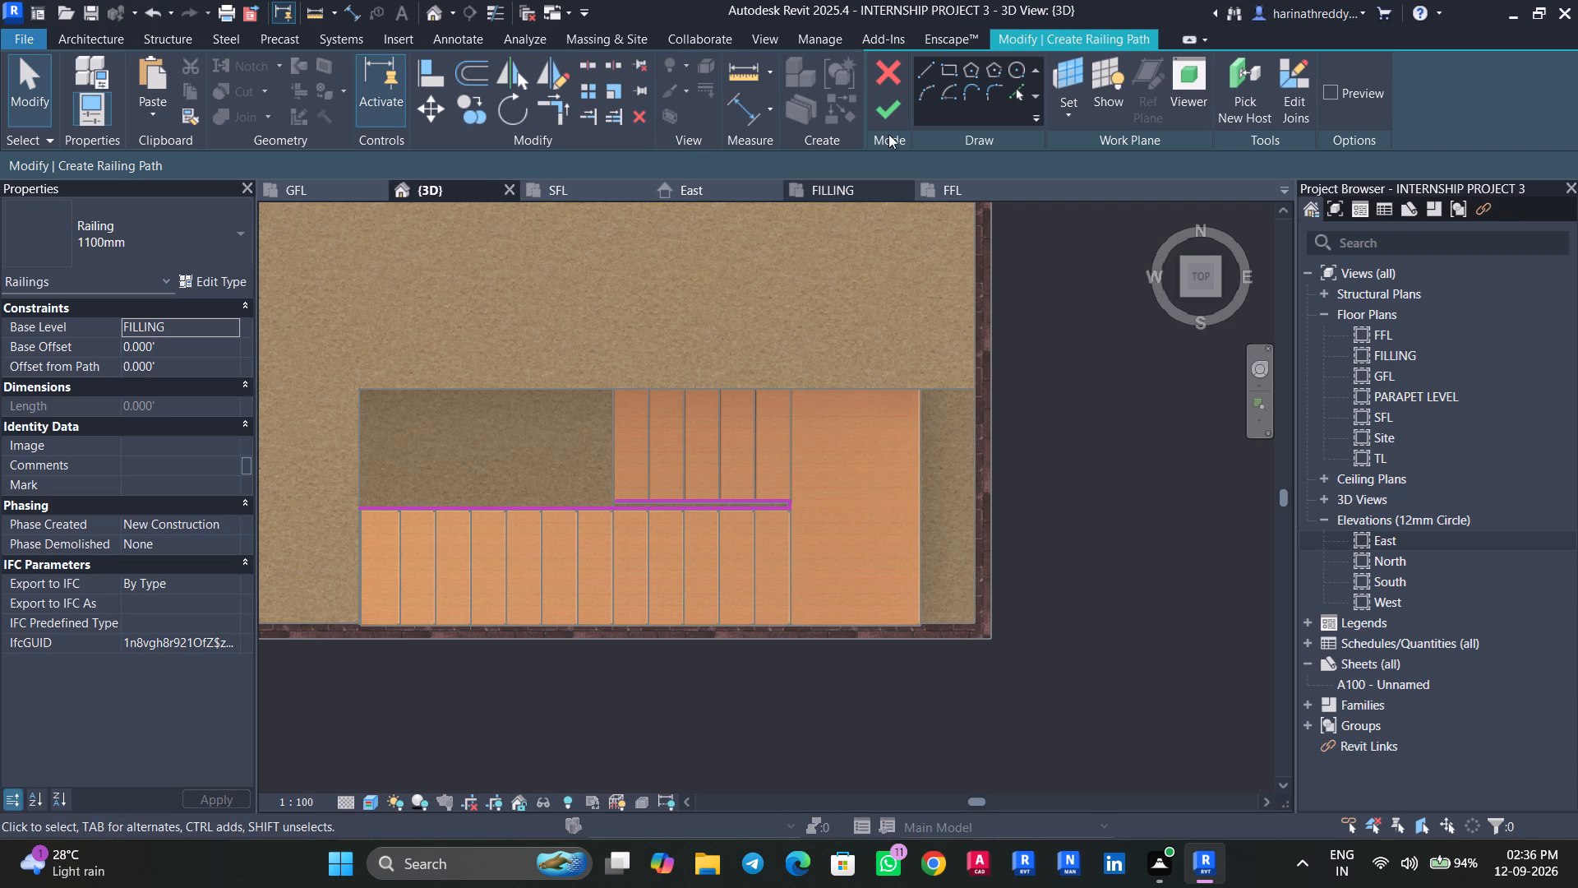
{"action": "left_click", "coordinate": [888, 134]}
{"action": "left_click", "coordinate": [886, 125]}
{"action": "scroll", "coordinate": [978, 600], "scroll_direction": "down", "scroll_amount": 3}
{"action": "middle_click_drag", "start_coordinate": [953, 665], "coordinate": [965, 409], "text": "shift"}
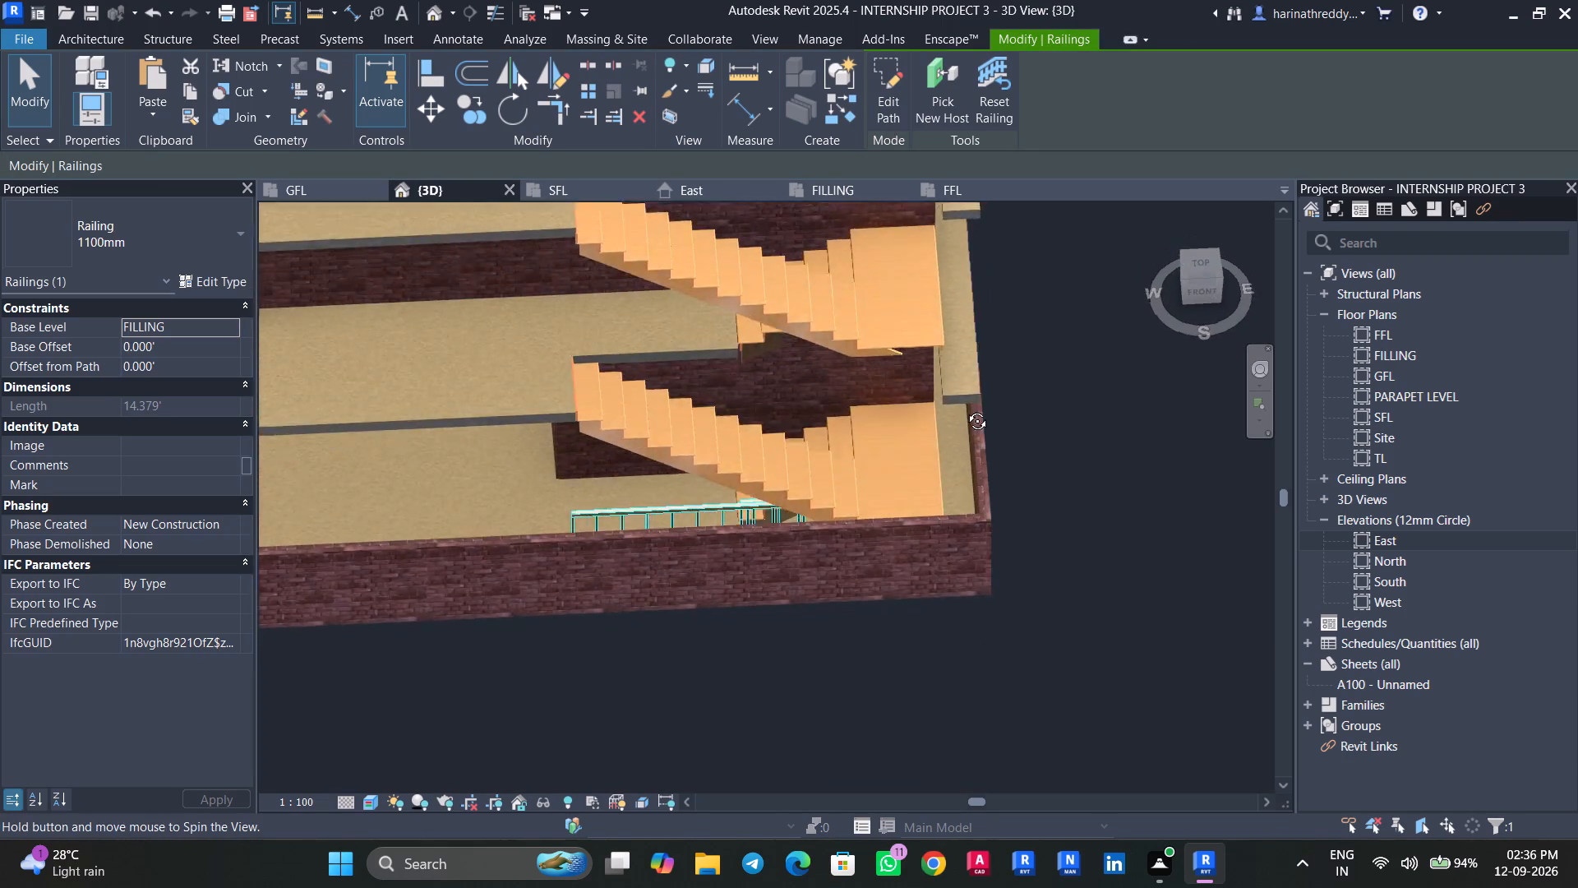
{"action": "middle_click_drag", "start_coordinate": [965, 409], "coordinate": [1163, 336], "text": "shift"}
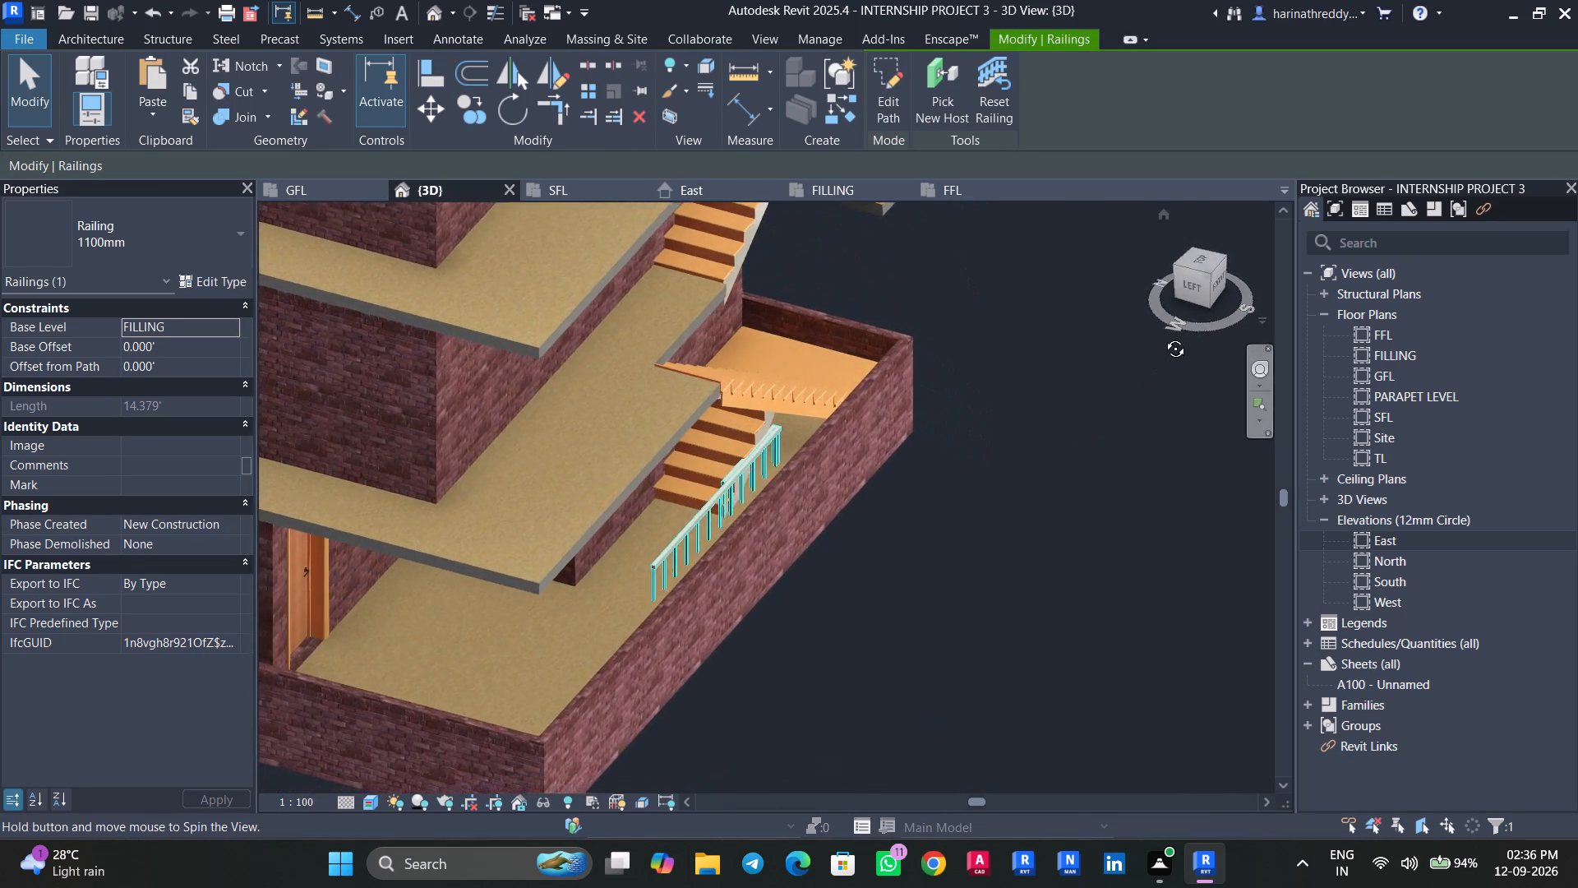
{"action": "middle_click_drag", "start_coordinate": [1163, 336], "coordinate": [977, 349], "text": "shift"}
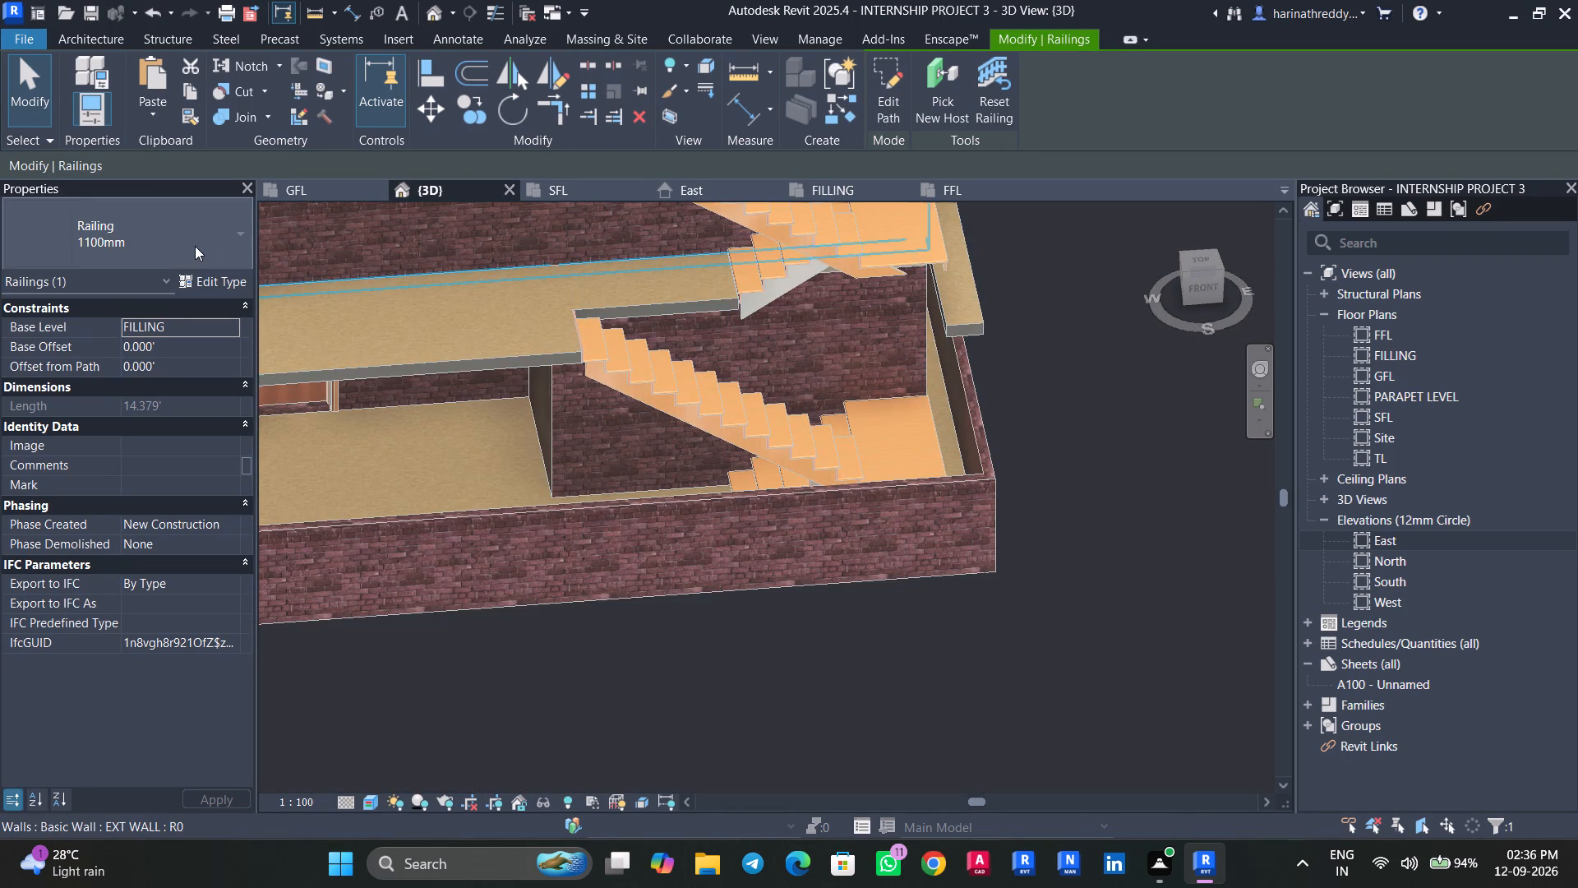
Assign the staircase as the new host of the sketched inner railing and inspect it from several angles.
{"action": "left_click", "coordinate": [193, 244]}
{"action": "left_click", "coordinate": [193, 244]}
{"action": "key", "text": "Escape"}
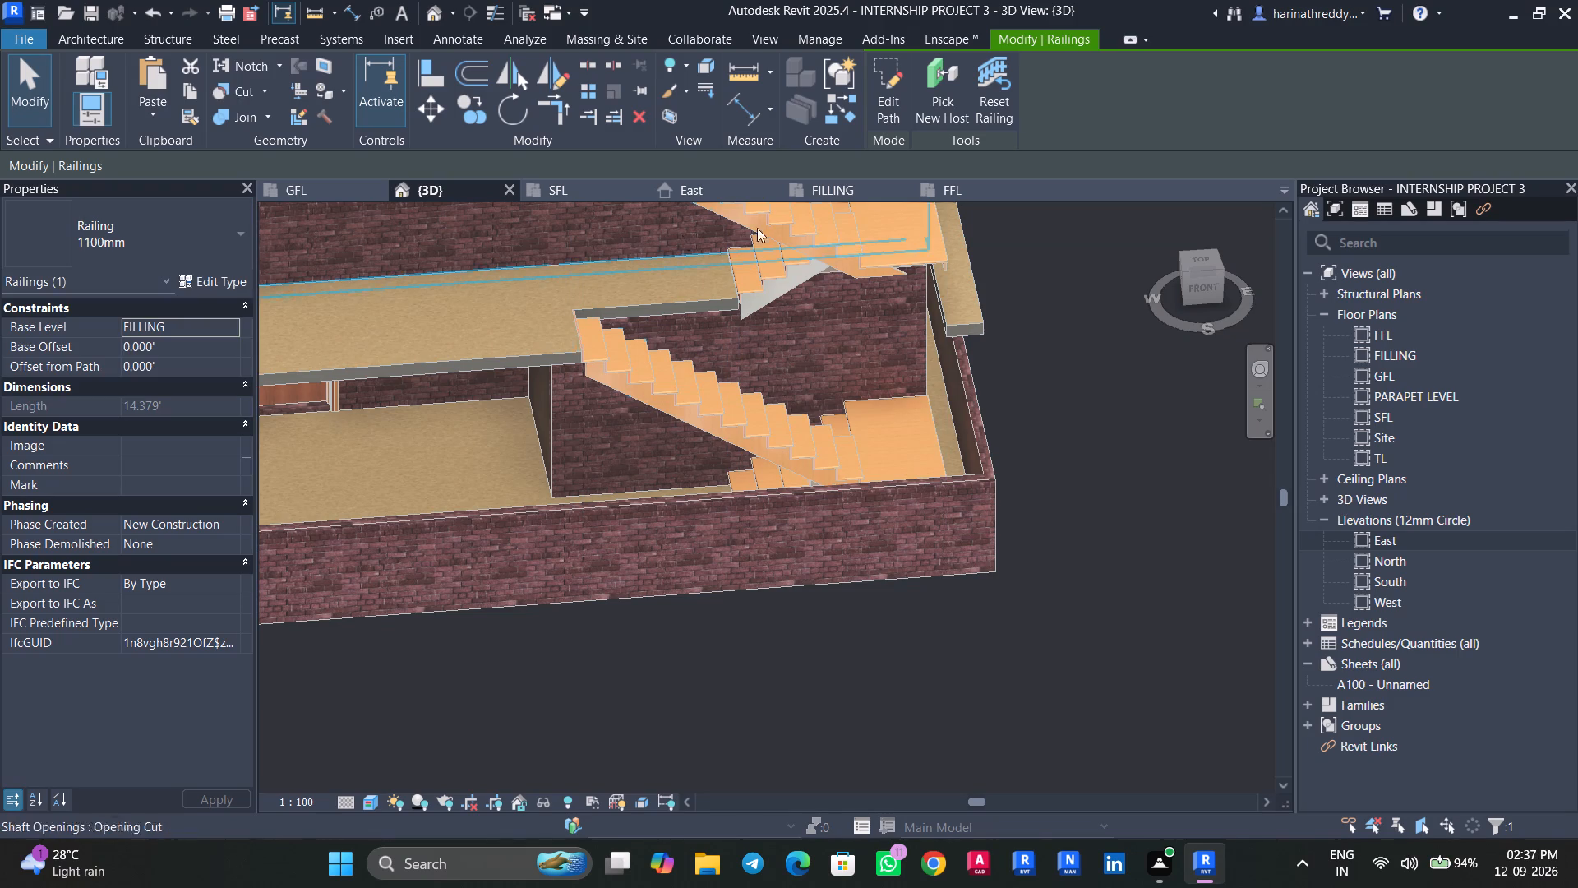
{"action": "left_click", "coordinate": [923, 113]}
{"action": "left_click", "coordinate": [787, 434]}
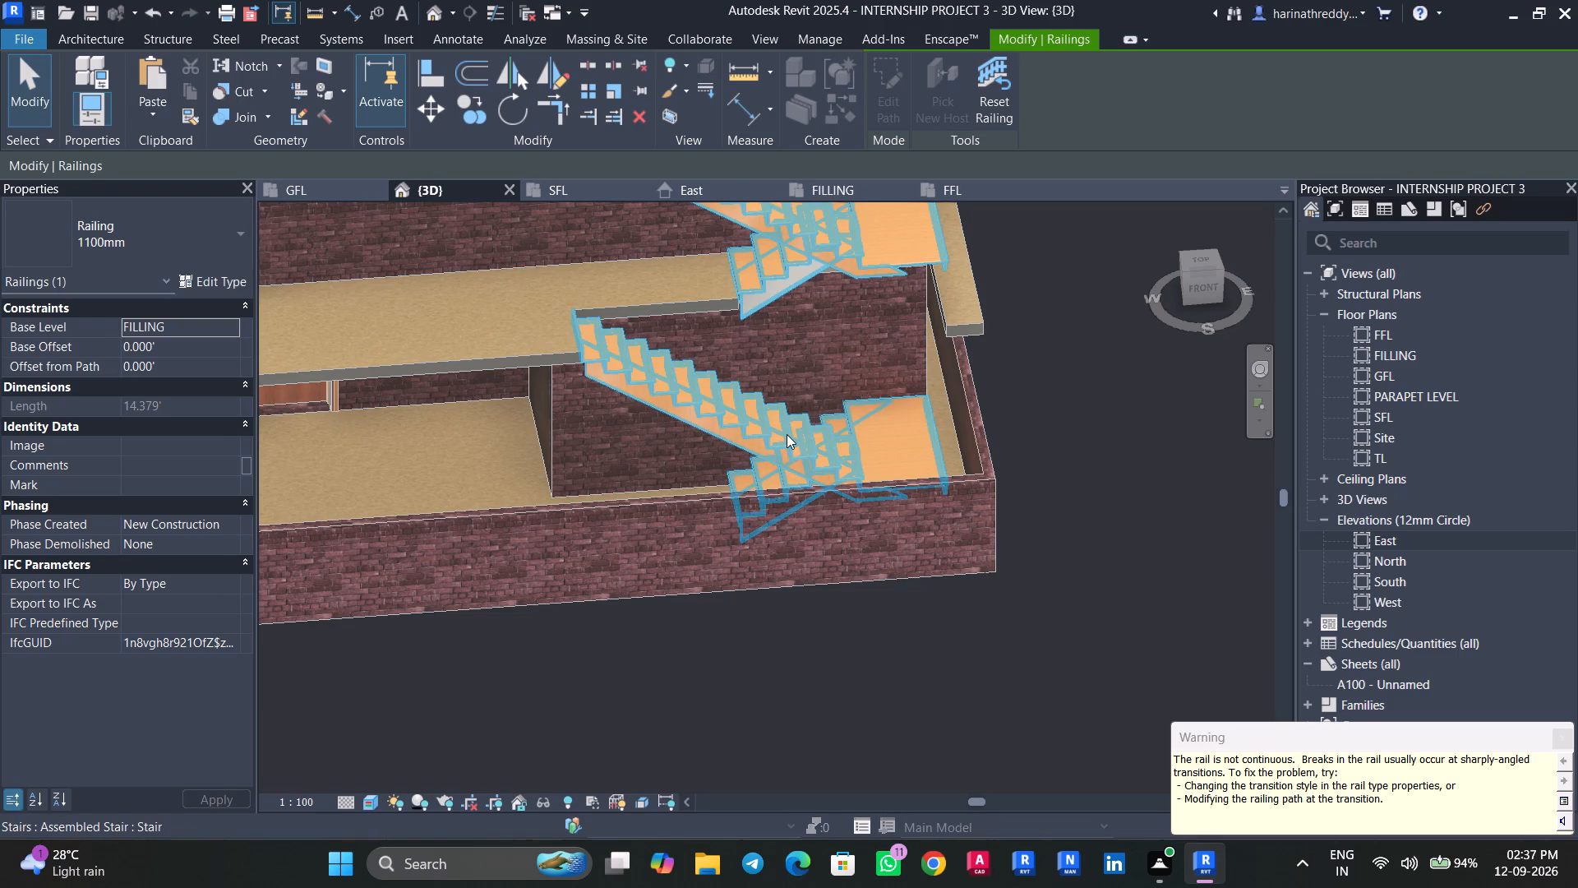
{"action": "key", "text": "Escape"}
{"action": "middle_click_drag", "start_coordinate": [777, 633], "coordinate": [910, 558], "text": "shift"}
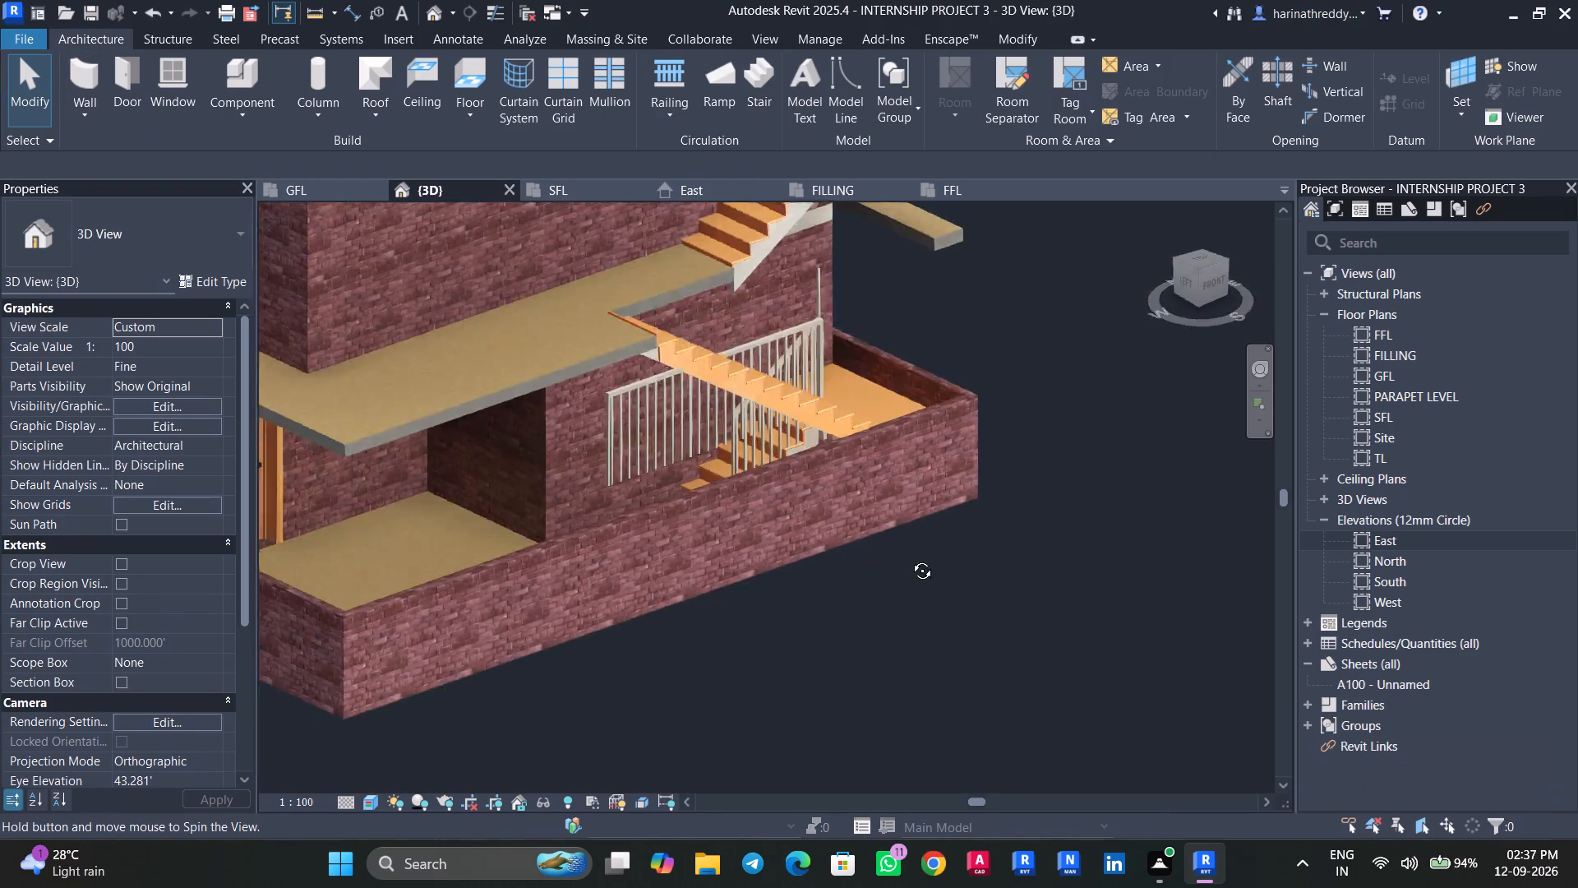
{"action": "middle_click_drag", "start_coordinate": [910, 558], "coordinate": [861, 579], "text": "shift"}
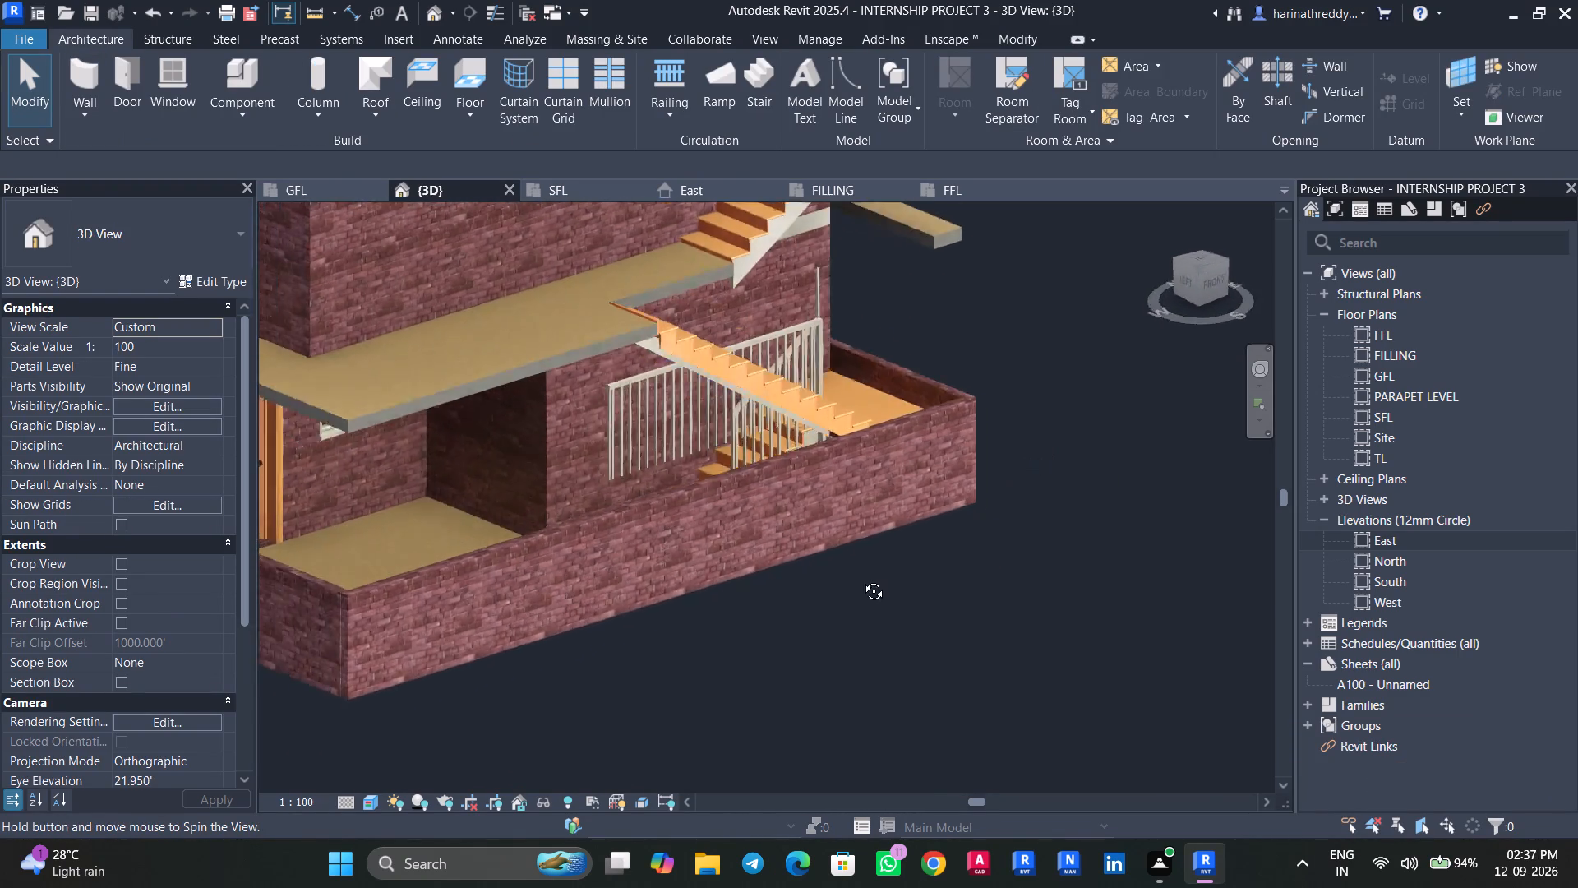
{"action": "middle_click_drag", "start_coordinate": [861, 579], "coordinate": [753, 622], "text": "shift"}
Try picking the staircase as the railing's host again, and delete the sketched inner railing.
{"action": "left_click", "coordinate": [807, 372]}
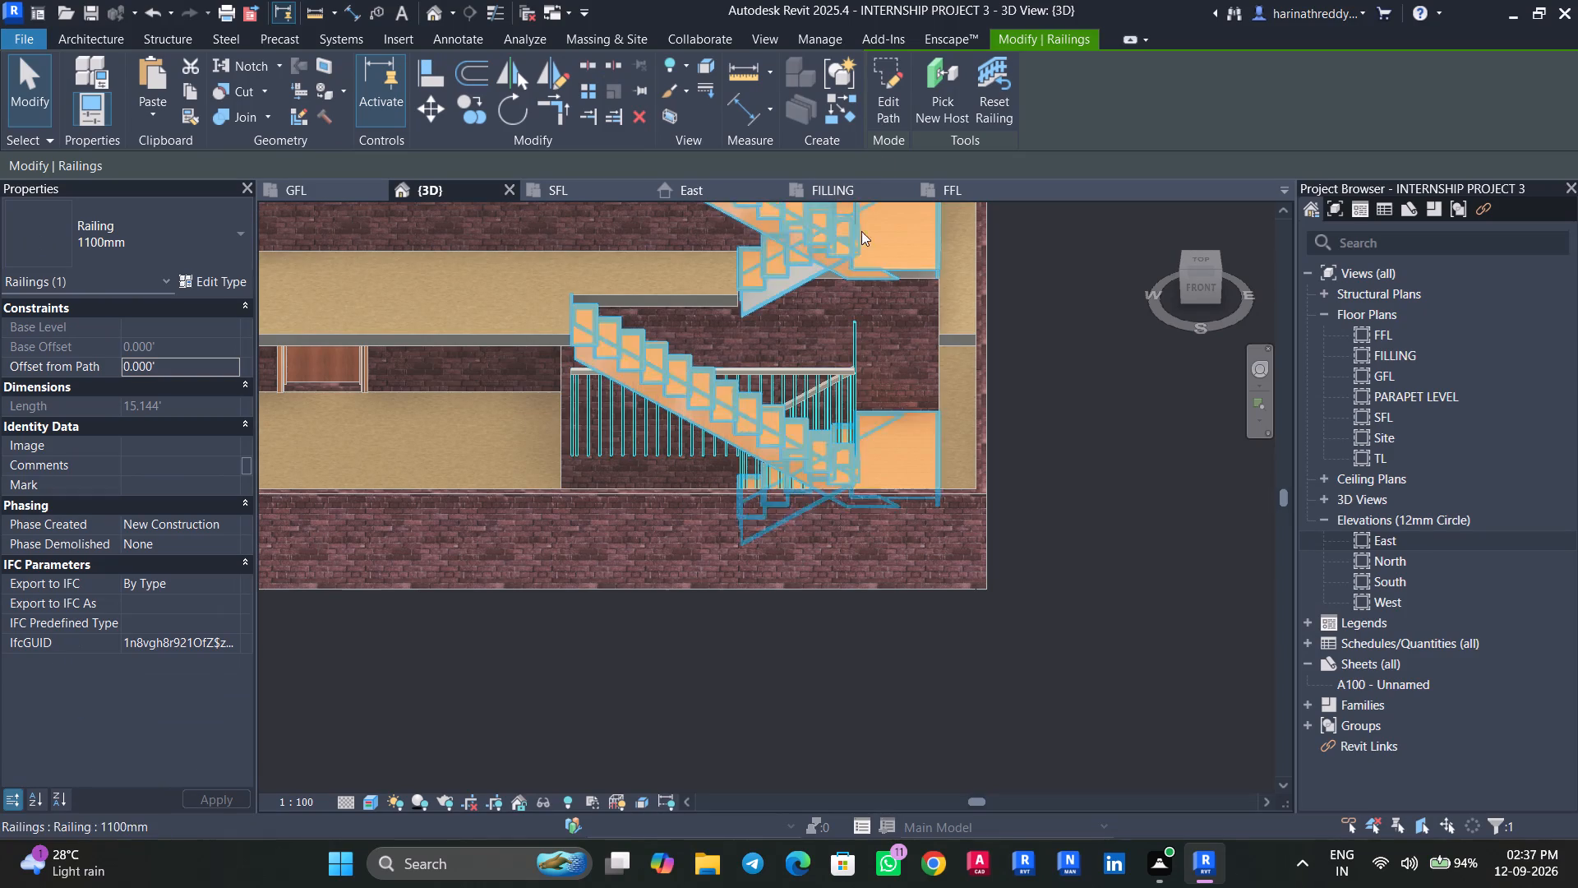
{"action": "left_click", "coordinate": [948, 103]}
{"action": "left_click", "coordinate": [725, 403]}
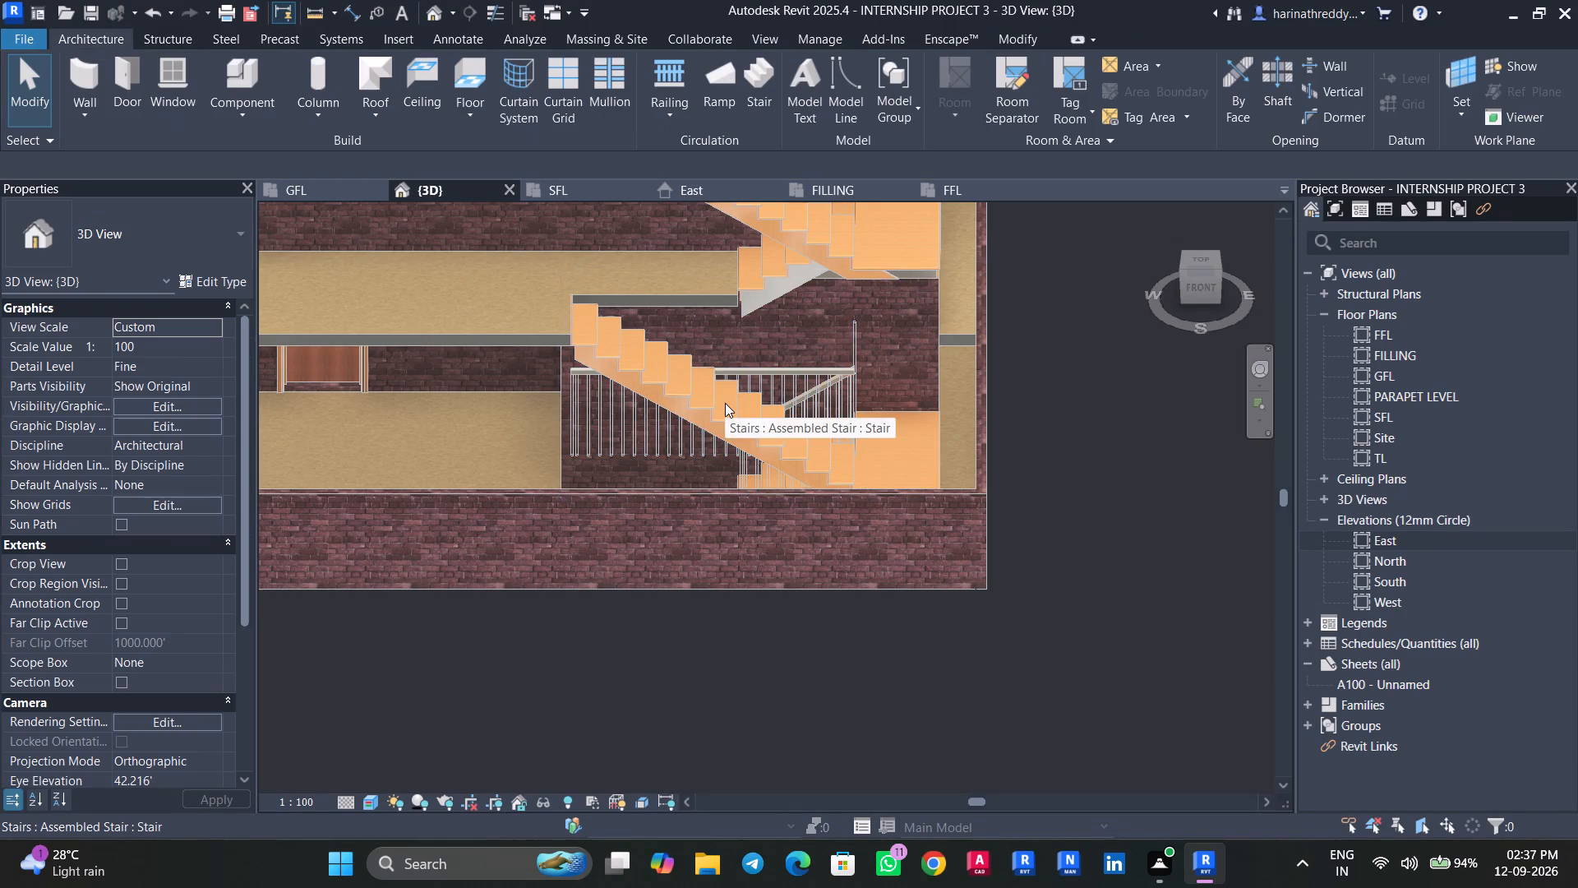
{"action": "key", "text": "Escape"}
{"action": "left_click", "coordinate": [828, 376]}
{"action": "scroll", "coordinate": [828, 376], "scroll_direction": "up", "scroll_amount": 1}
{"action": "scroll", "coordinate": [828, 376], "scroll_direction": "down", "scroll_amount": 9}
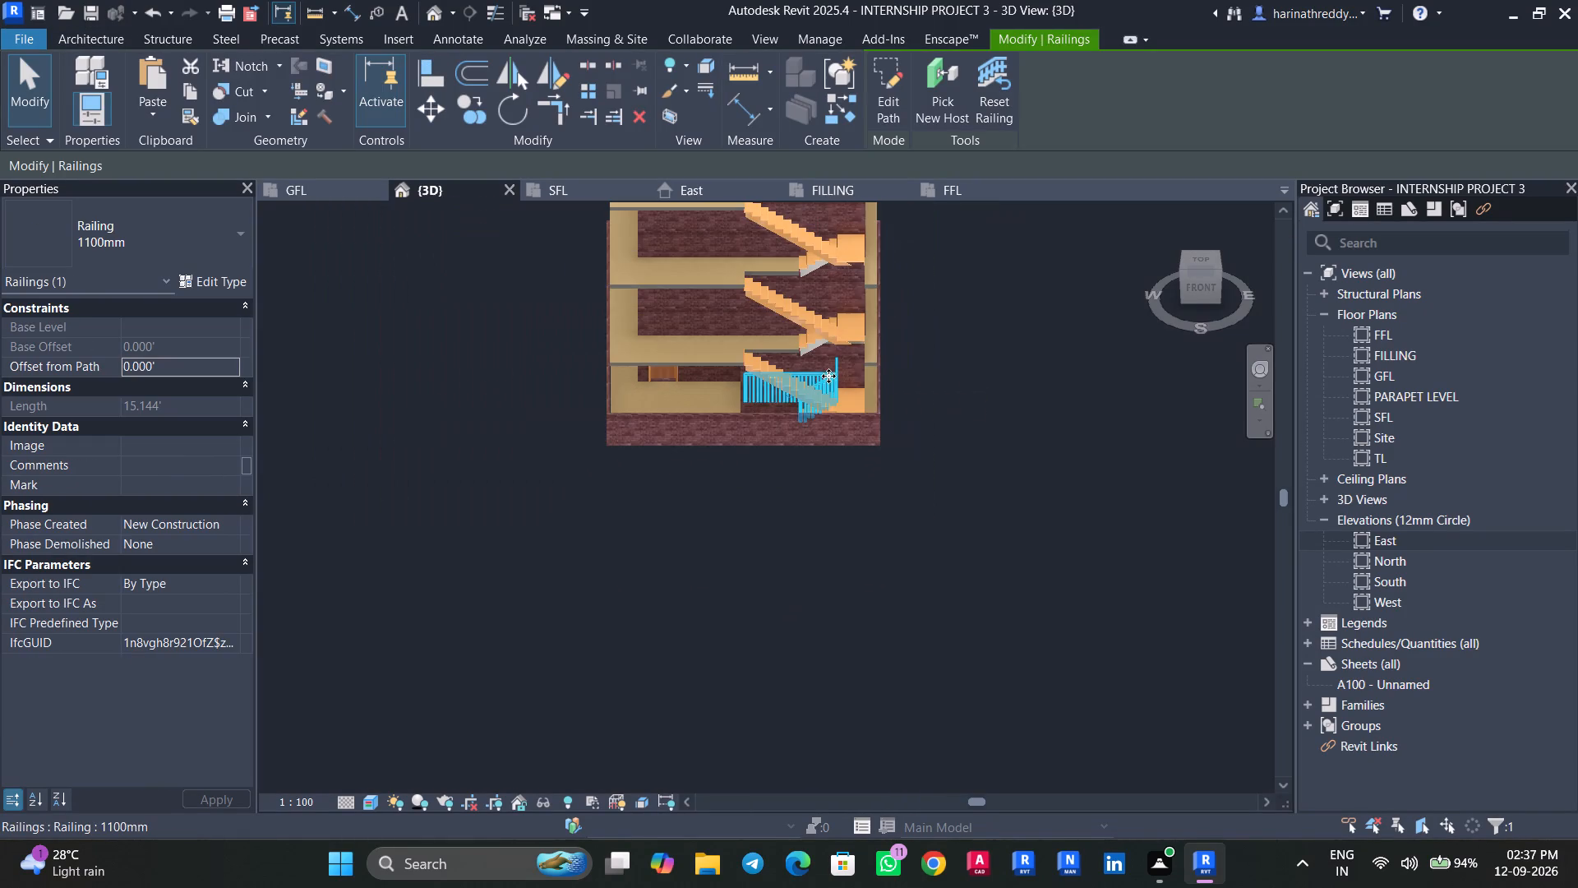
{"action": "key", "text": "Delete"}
Place 1100mm railings directly on the staircase, positioned on the treads.
{"action": "scroll", "coordinate": [905, 424], "scroll_direction": "up", "scroll_amount": 3}
{"action": "middle_click_drag", "start_coordinate": [891, 493], "coordinate": [819, 461], "text": "shift"}
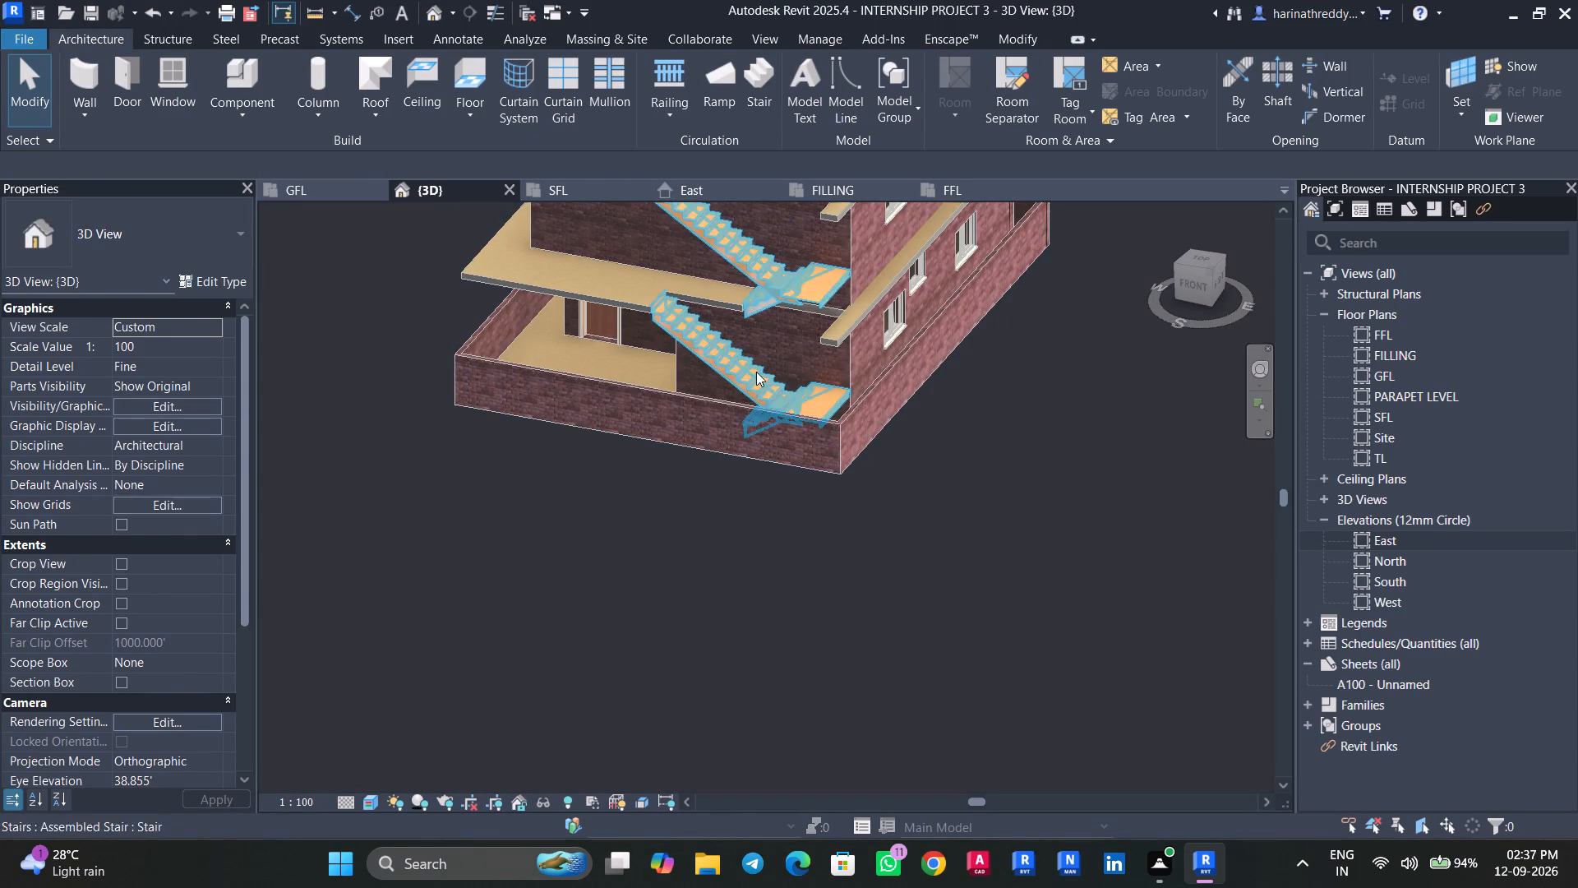
{"action": "scroll", "coordinate": [801, 363], "scroll_direction": "down", "scroll_amount": 7}
{"action": "middle_click_drag", "start_coordinate": [787, 452], "coordinate": [821, 553]}
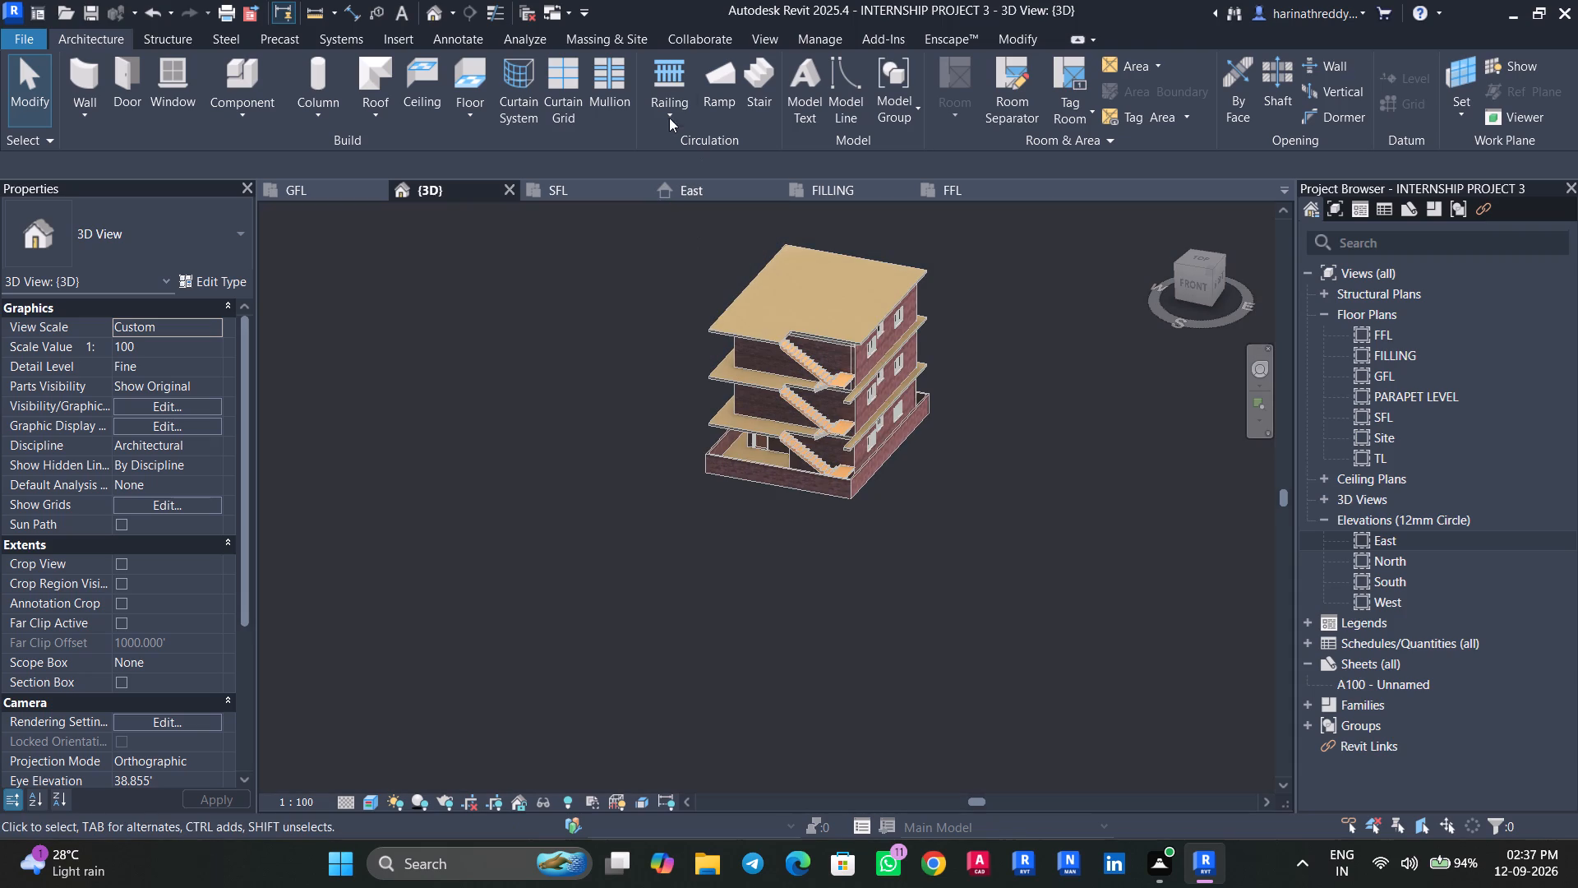
{"action": "left_click", "coordinate": [669, 117]}
{"action": "left_click", "coordinate": [697, 192]}
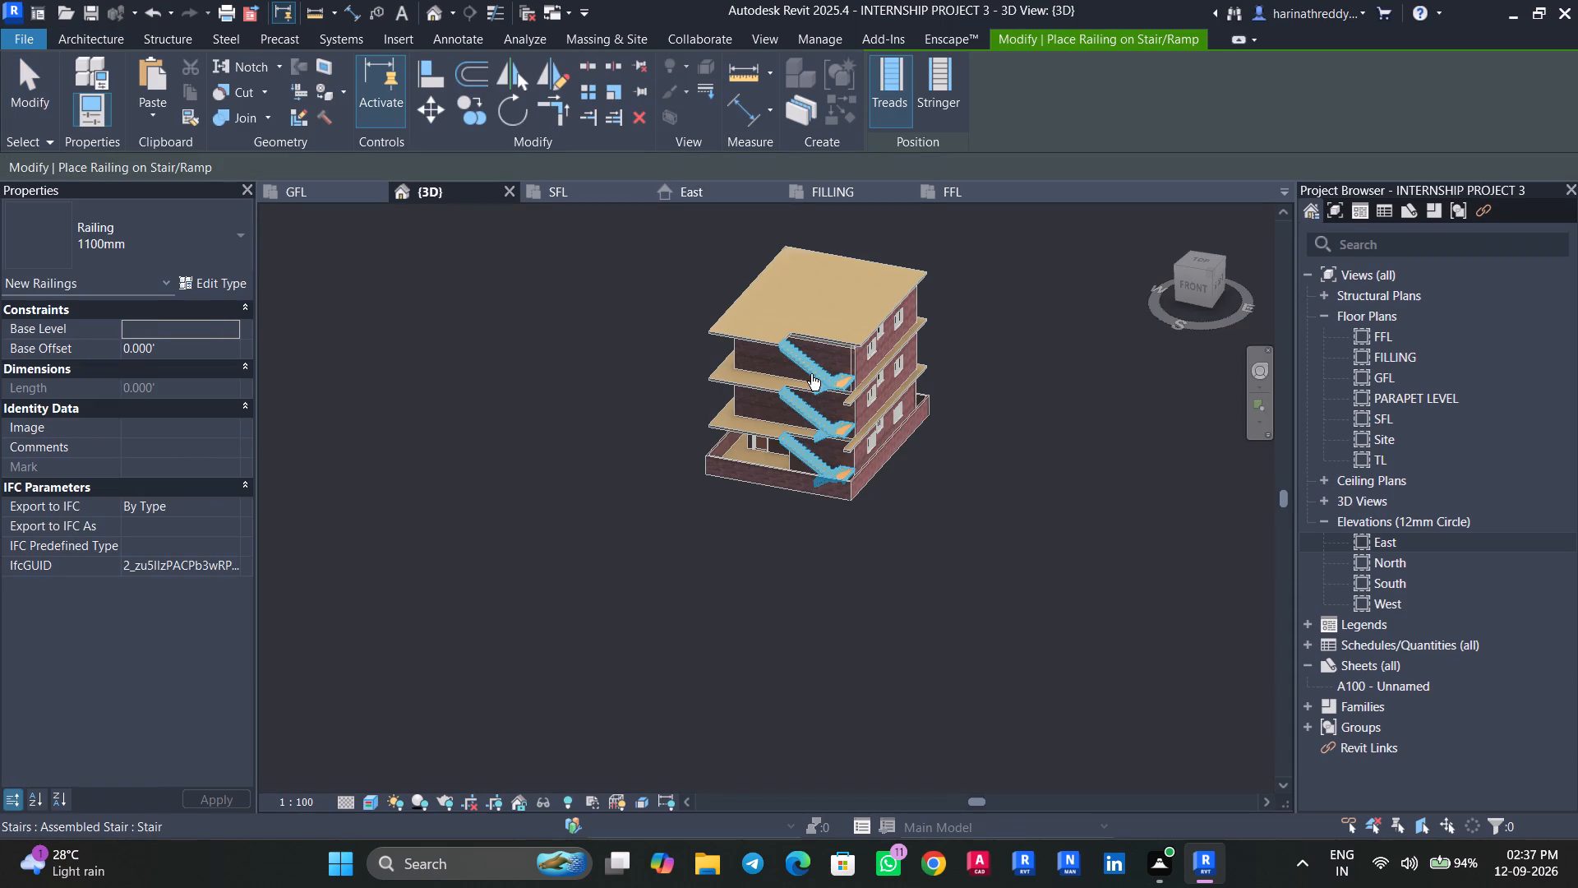
{"action": "left_click", "coordinate": [812, 371]}
{"action": "scroll", "coordinate": [856, 408], "scroll_direction": "up", "scroll_amount": 1}
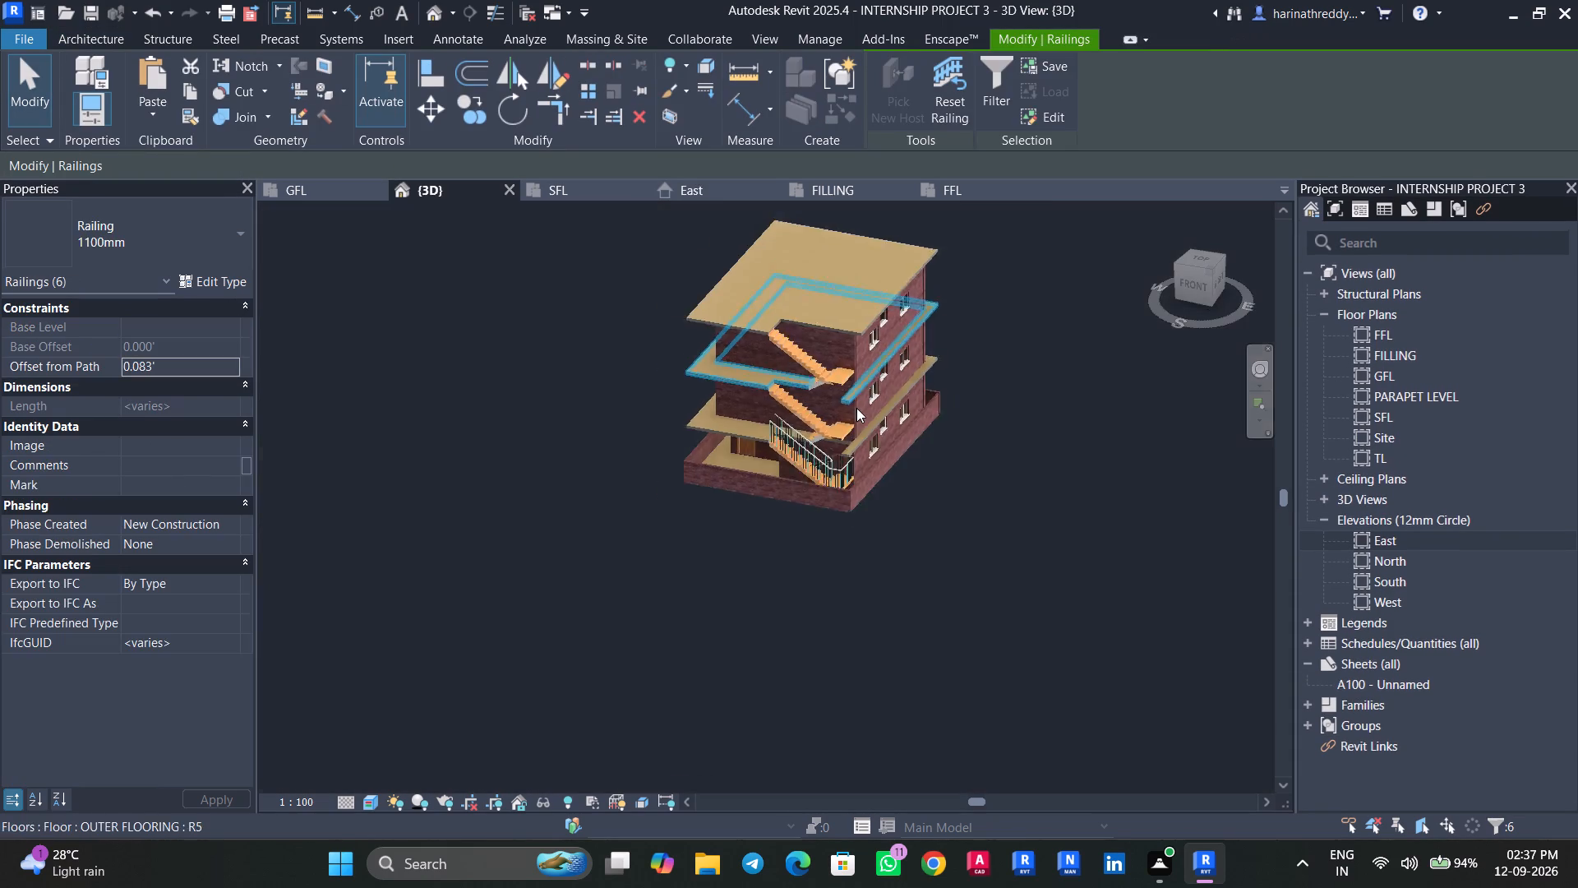
{"action": "scroll", "coordinate": [856, 408], "scroll_direction": "up", "scroll_amount": 9}
{"action": "key", "text": "Escape"}
{"action": "key", "text": "Escape"}
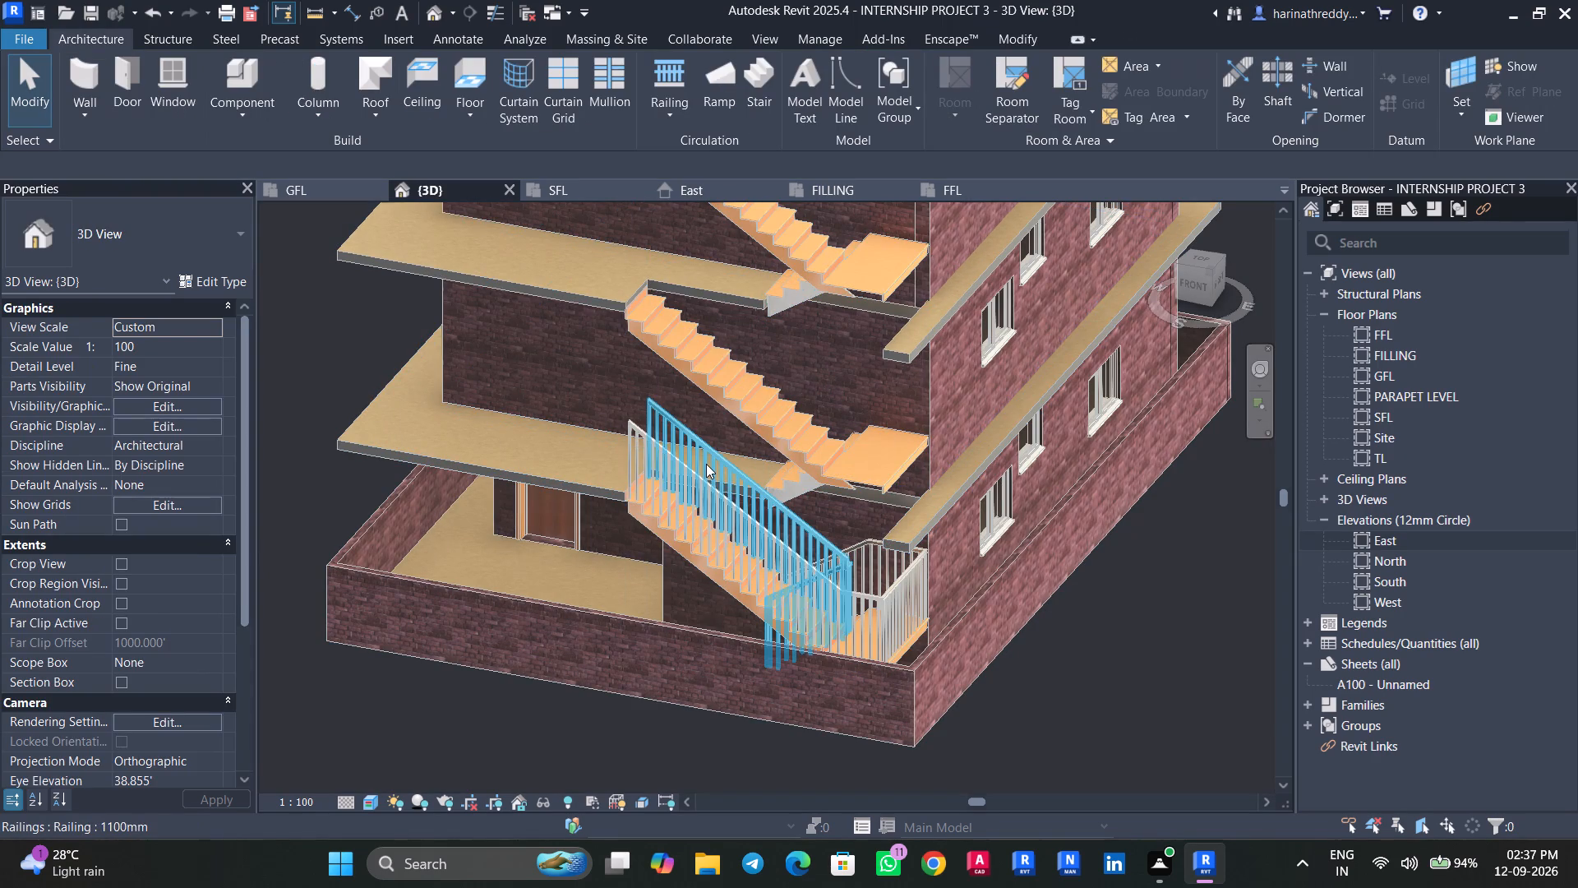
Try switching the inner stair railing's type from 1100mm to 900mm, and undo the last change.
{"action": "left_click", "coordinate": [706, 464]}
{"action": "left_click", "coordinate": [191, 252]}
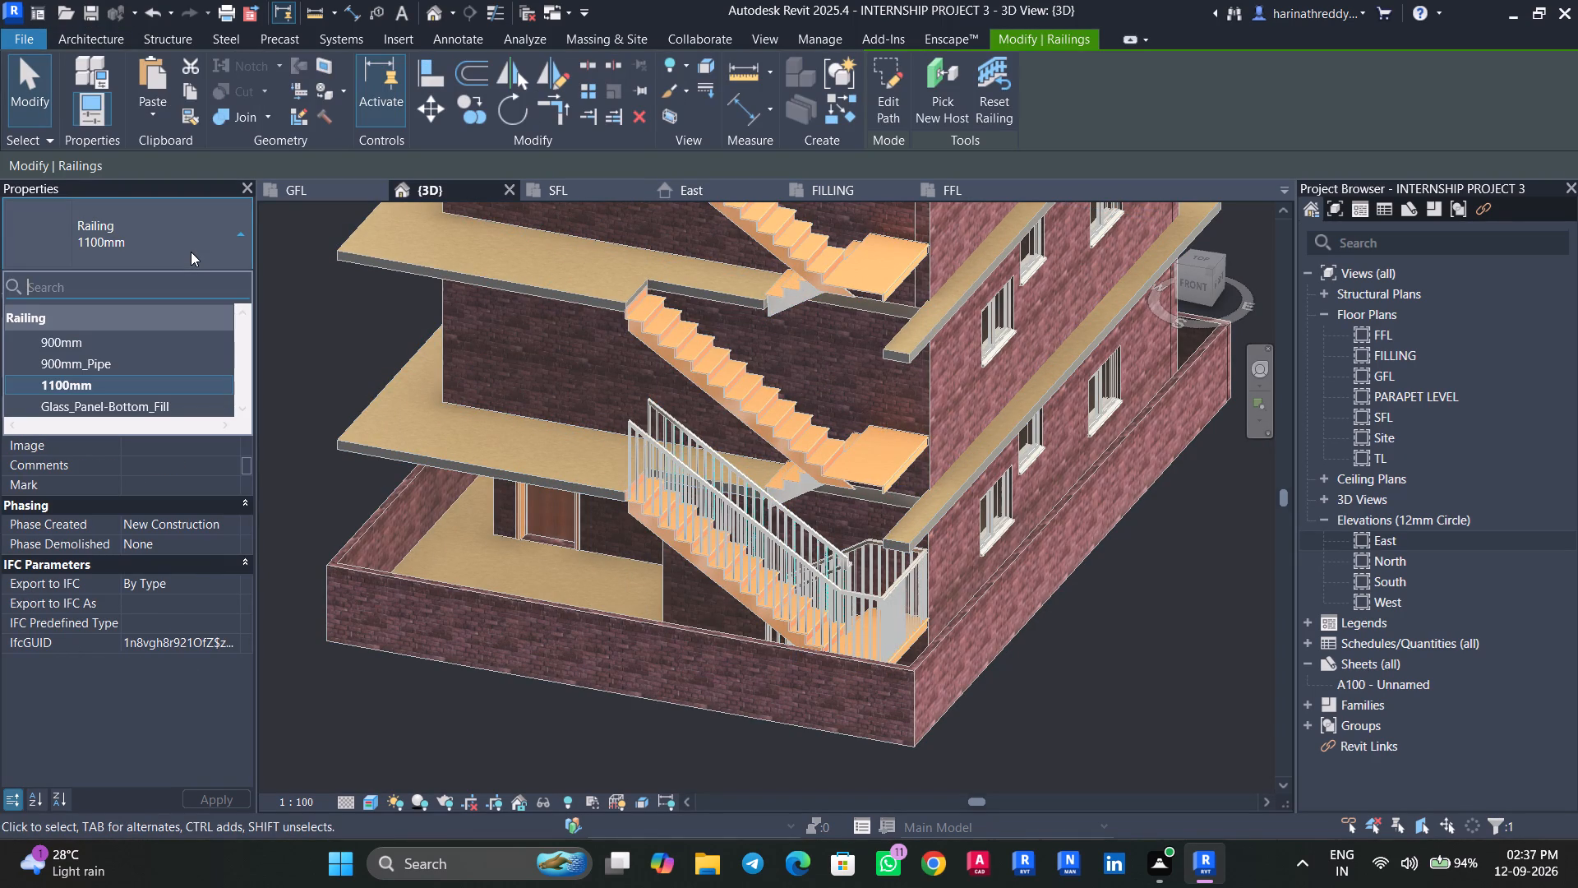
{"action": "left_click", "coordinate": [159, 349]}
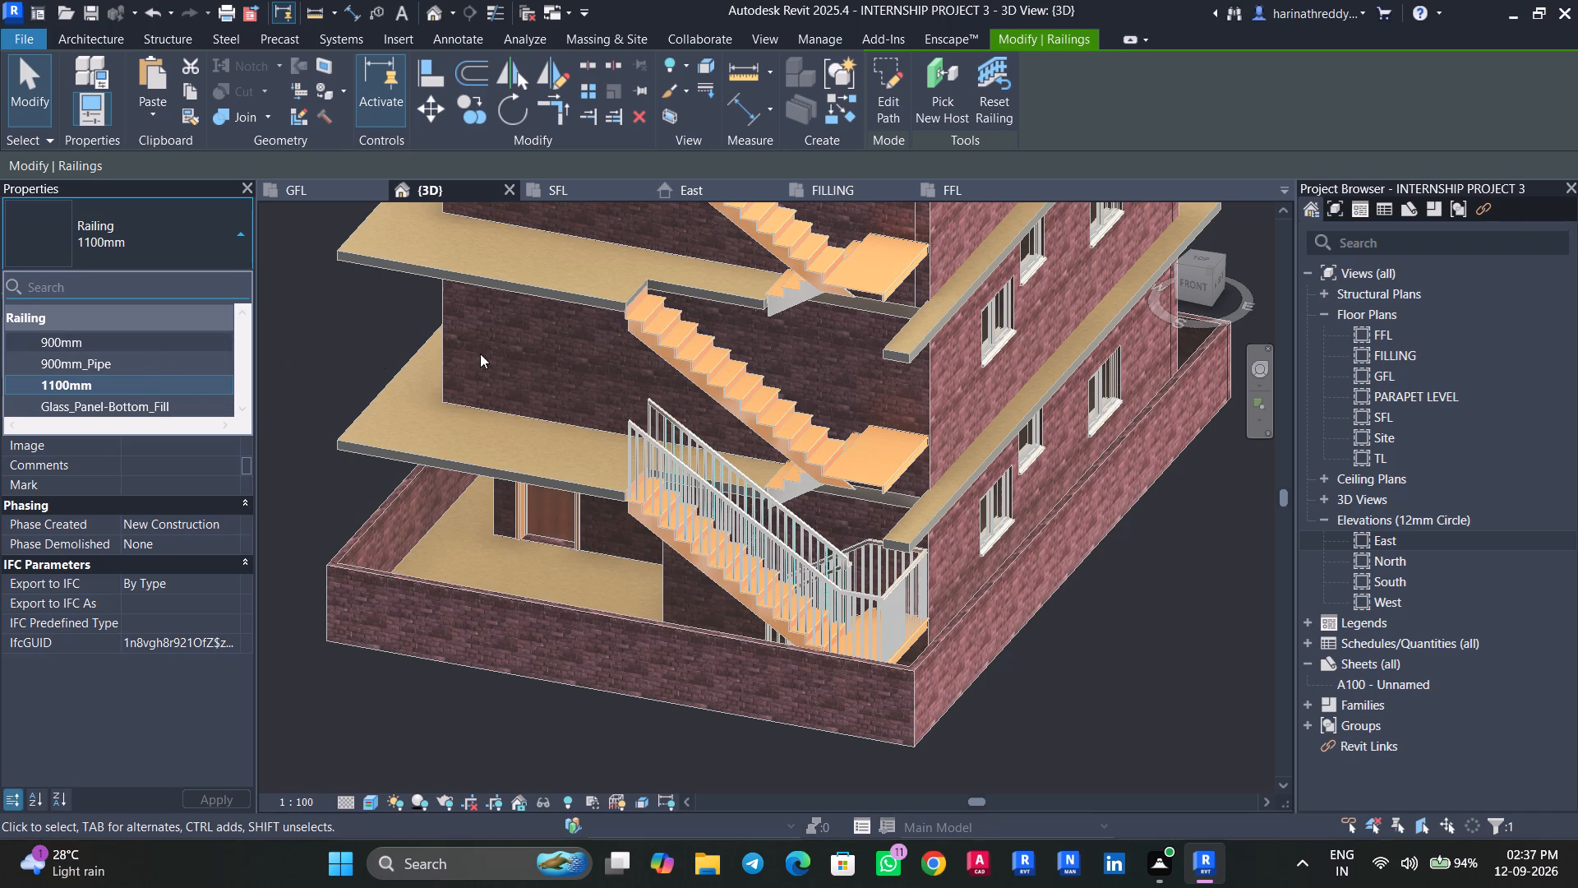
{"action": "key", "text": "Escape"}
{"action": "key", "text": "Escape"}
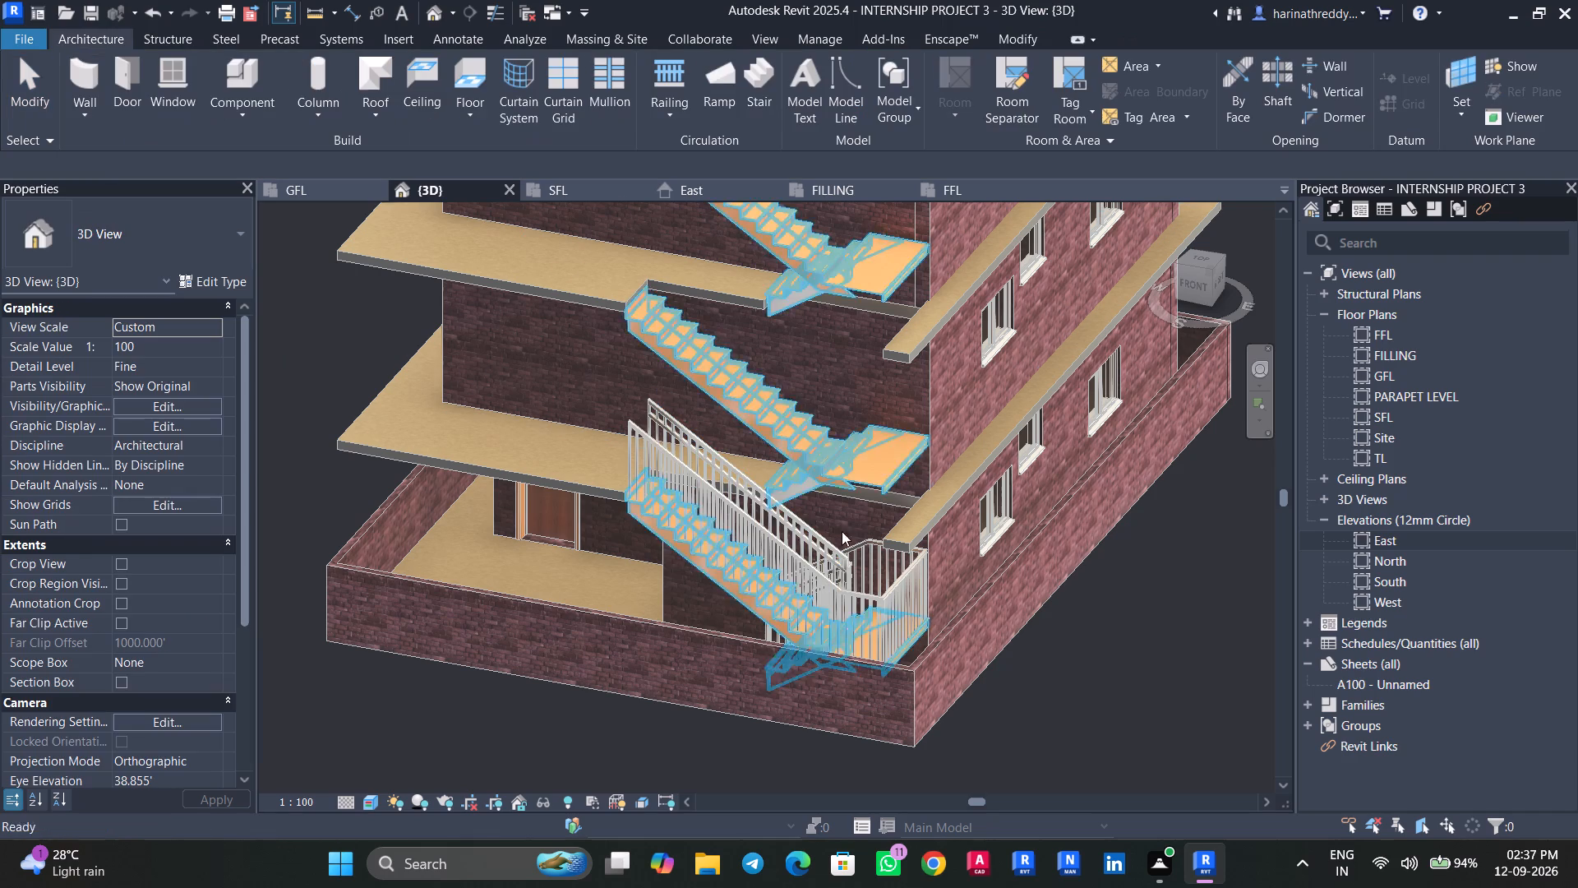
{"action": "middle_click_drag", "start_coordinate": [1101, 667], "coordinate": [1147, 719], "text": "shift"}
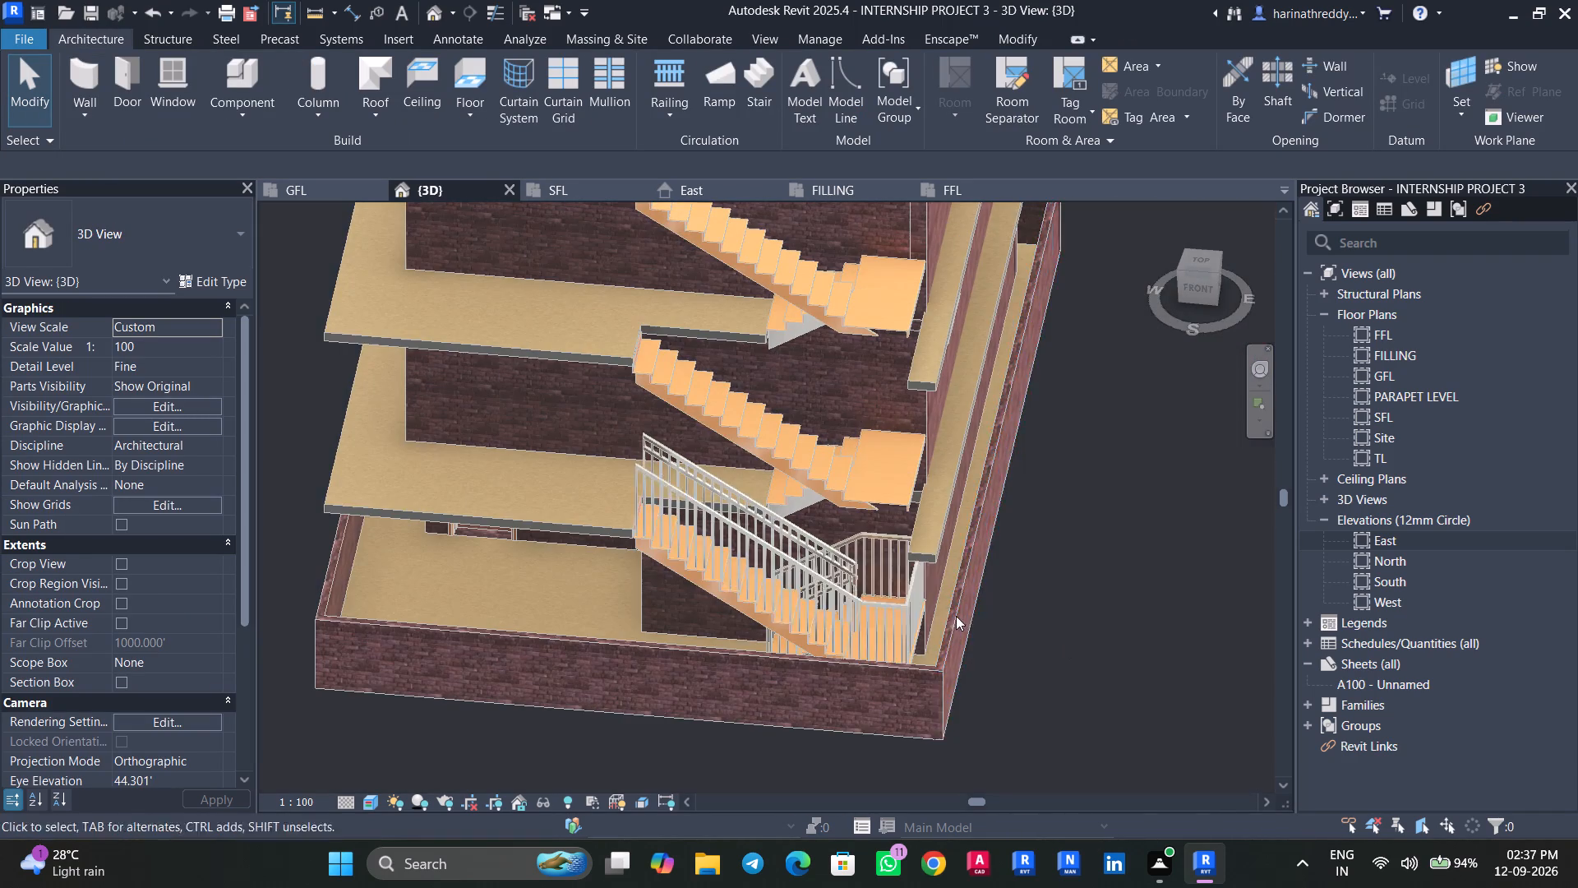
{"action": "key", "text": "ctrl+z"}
Inspect the railings on the lowest stair flights from several angles and from the front.
{"action": "scroll", "coordinate": [706, 485], "scroll_direction": "up", "scroll_amount": 5}
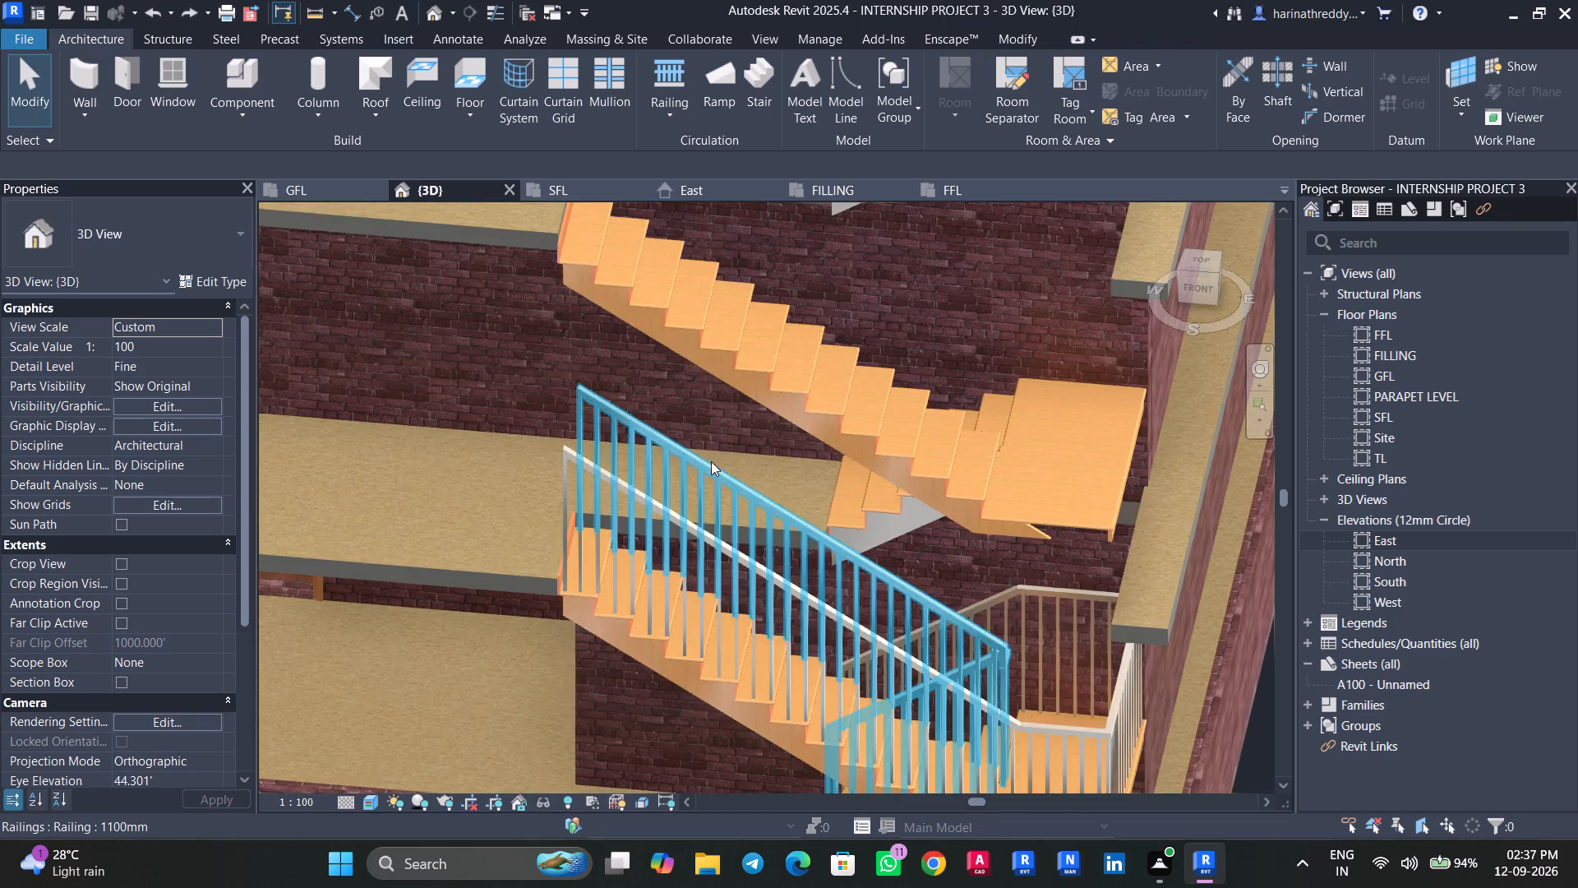
{"action": "middle_click_drag", "start_coordinate": [422, 496], "coordinate": [377, 426], "text": "shift"}
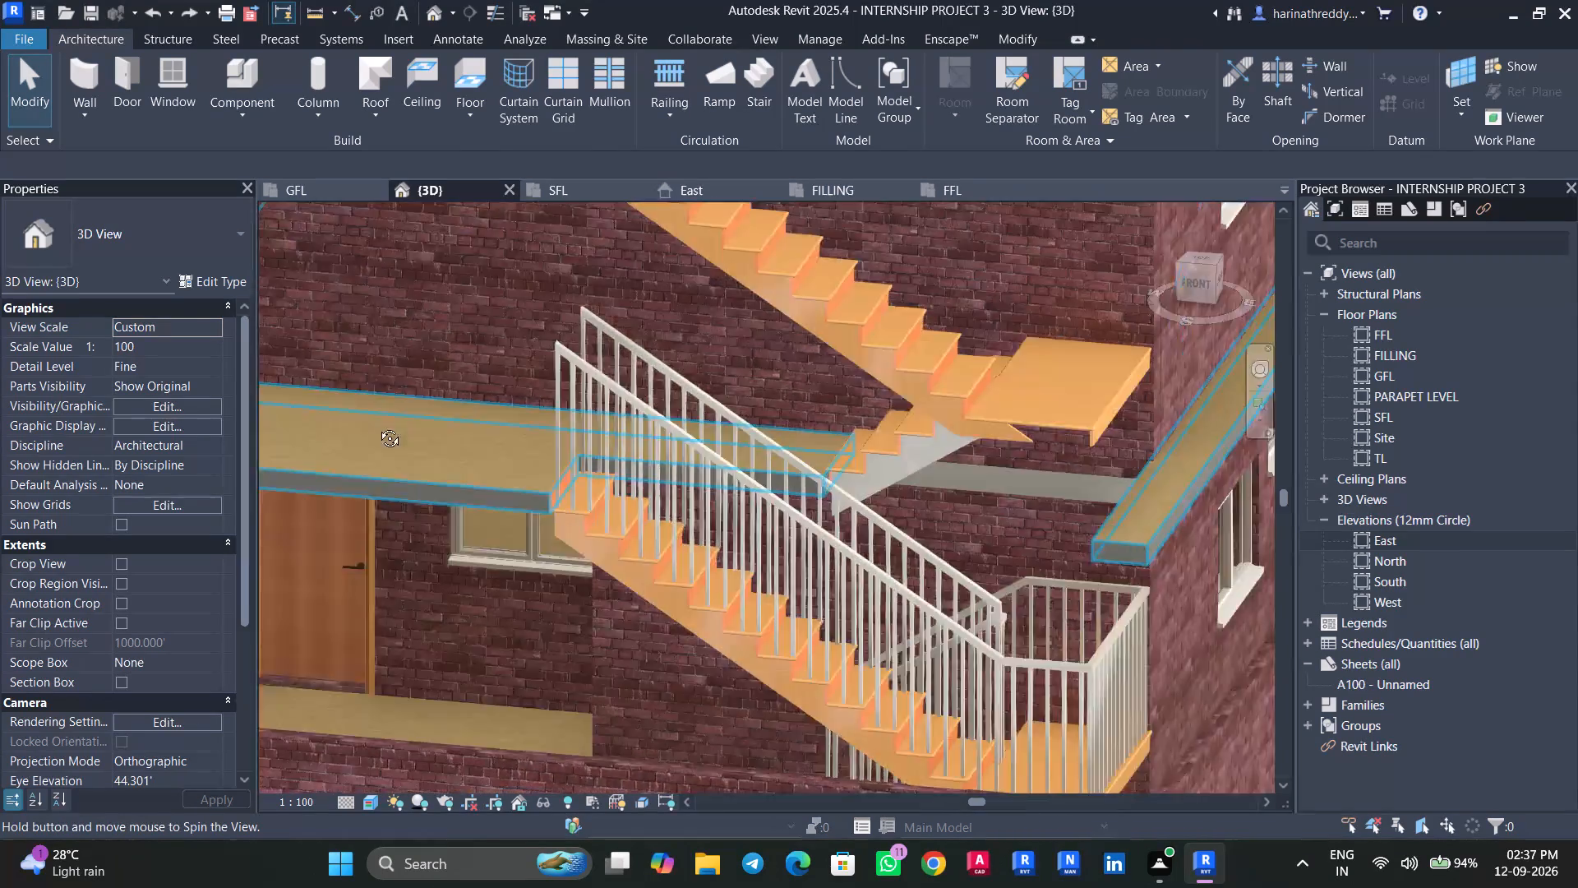
{"action": "middle_click_drag", "start_coordinate": [377, 426], "coordinate": [468, 337], "text": "shift"}
{"action": "scroll", "coordinate": [501, 412], "scroll_direction": "down", "scroll_amount": 4}
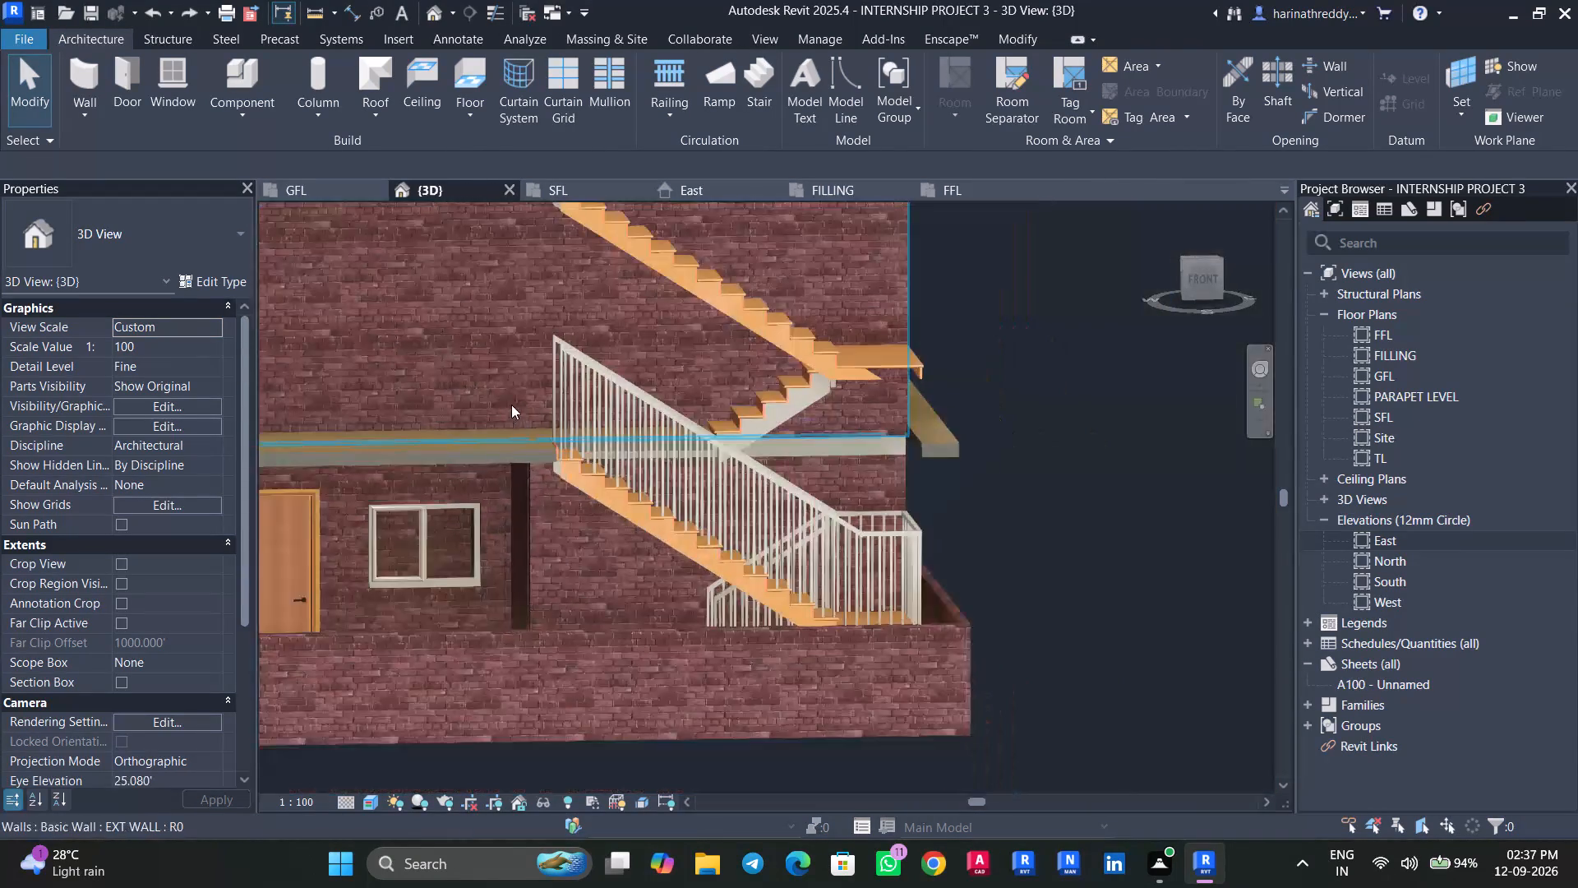
{"action": "left_click", "coordinate": [616, 423]}
{"action": "key", "text": "Escape"}
{"action": "key", "text": "Escape"}
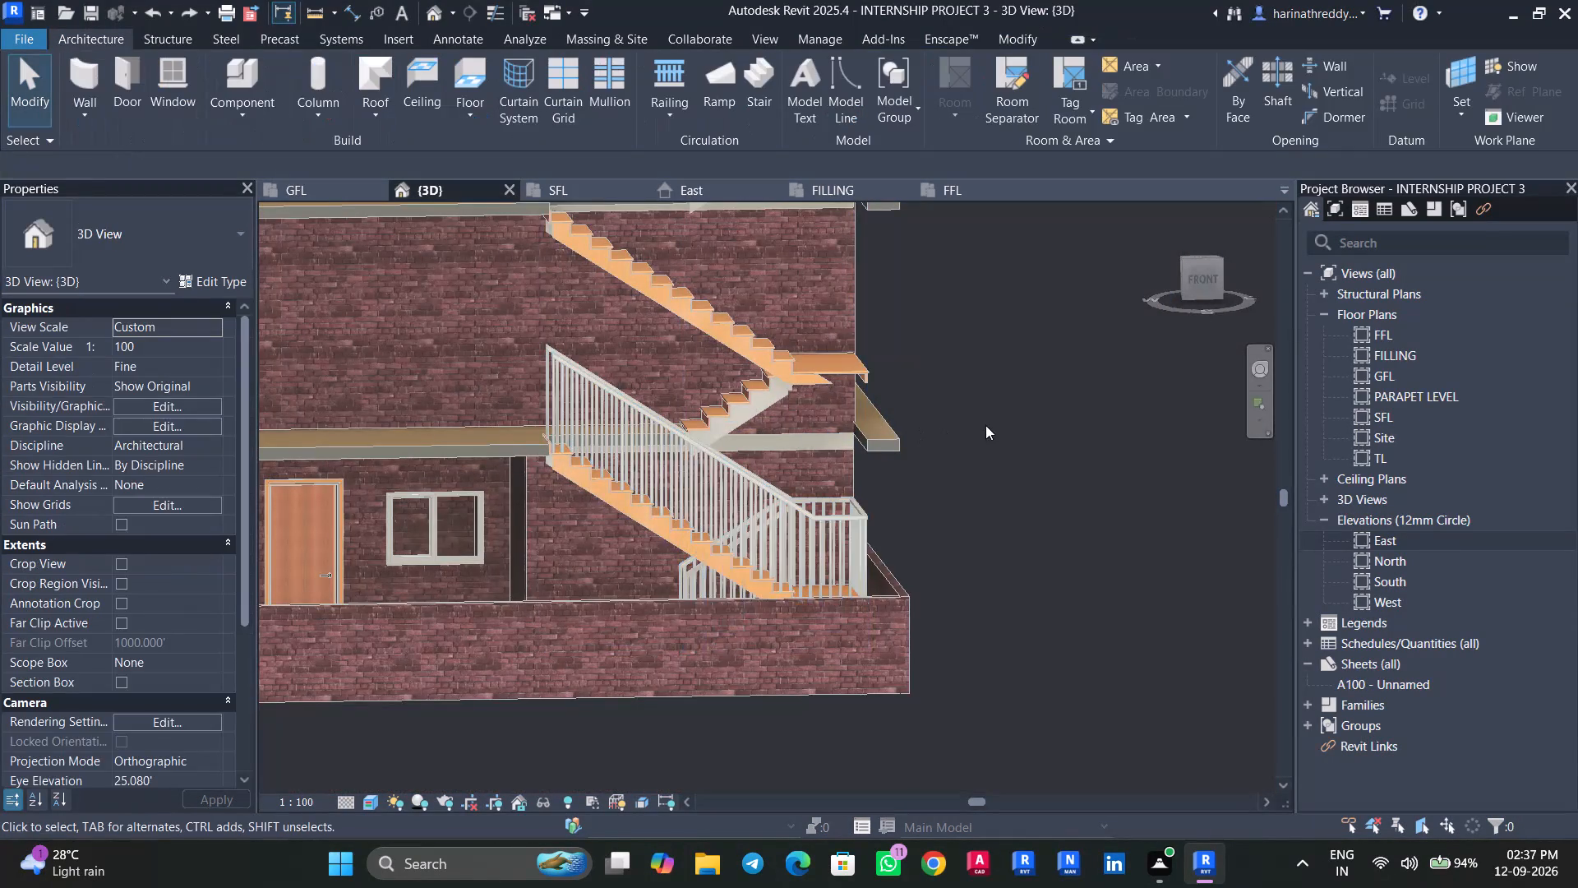
{"action": "scroll", "coordinate": [985, 423], "scroll_direction": "down", "scroll_amount": 3}
{"action": "left_click", "coordinate": [1204, 275]}
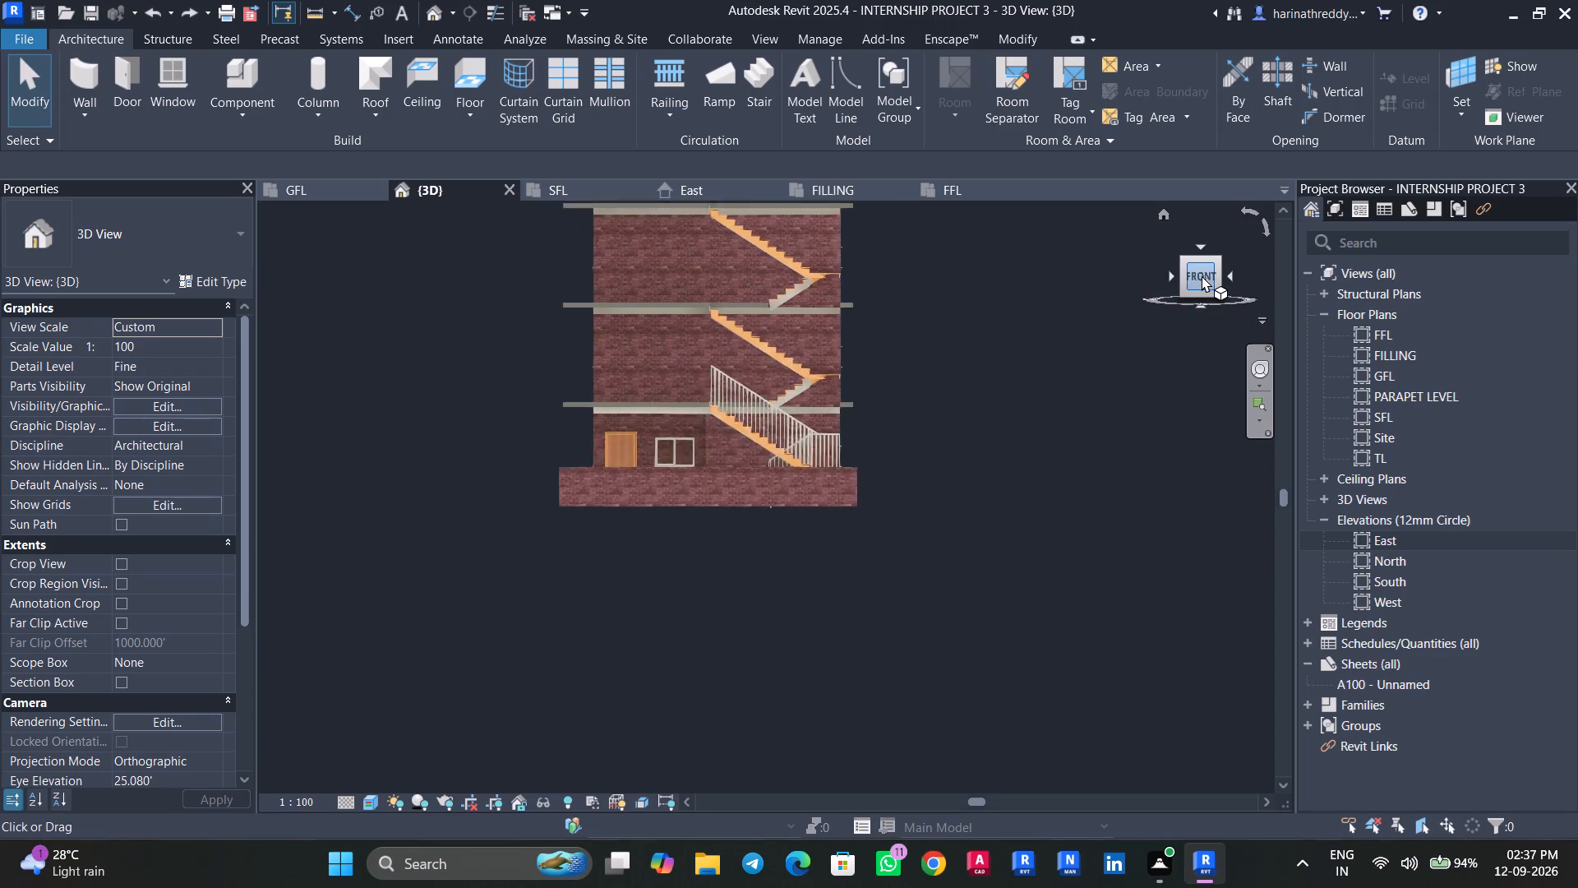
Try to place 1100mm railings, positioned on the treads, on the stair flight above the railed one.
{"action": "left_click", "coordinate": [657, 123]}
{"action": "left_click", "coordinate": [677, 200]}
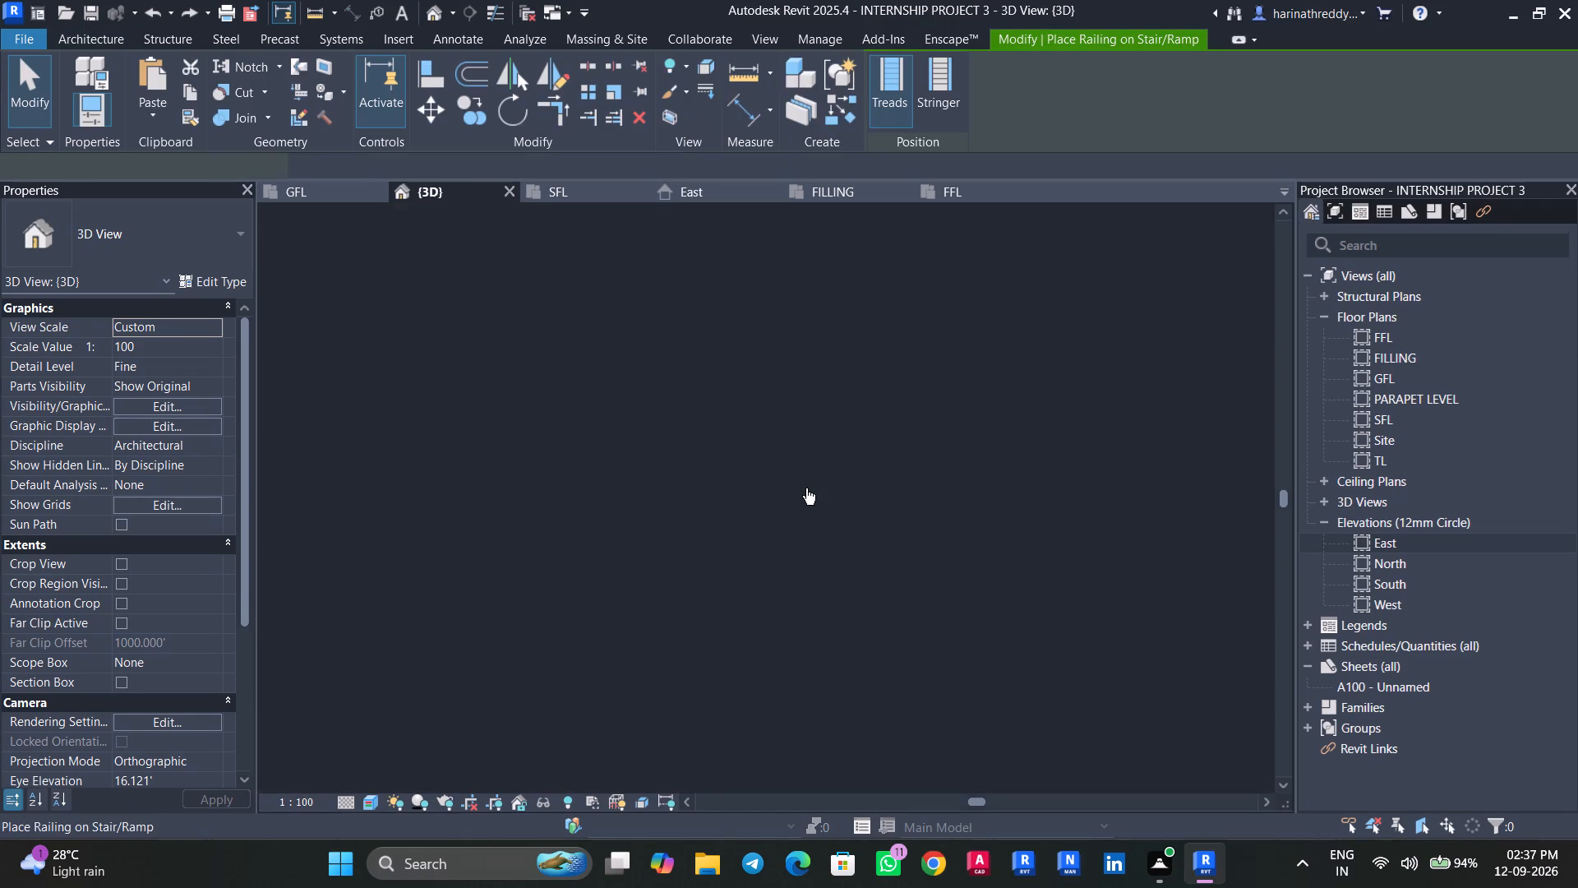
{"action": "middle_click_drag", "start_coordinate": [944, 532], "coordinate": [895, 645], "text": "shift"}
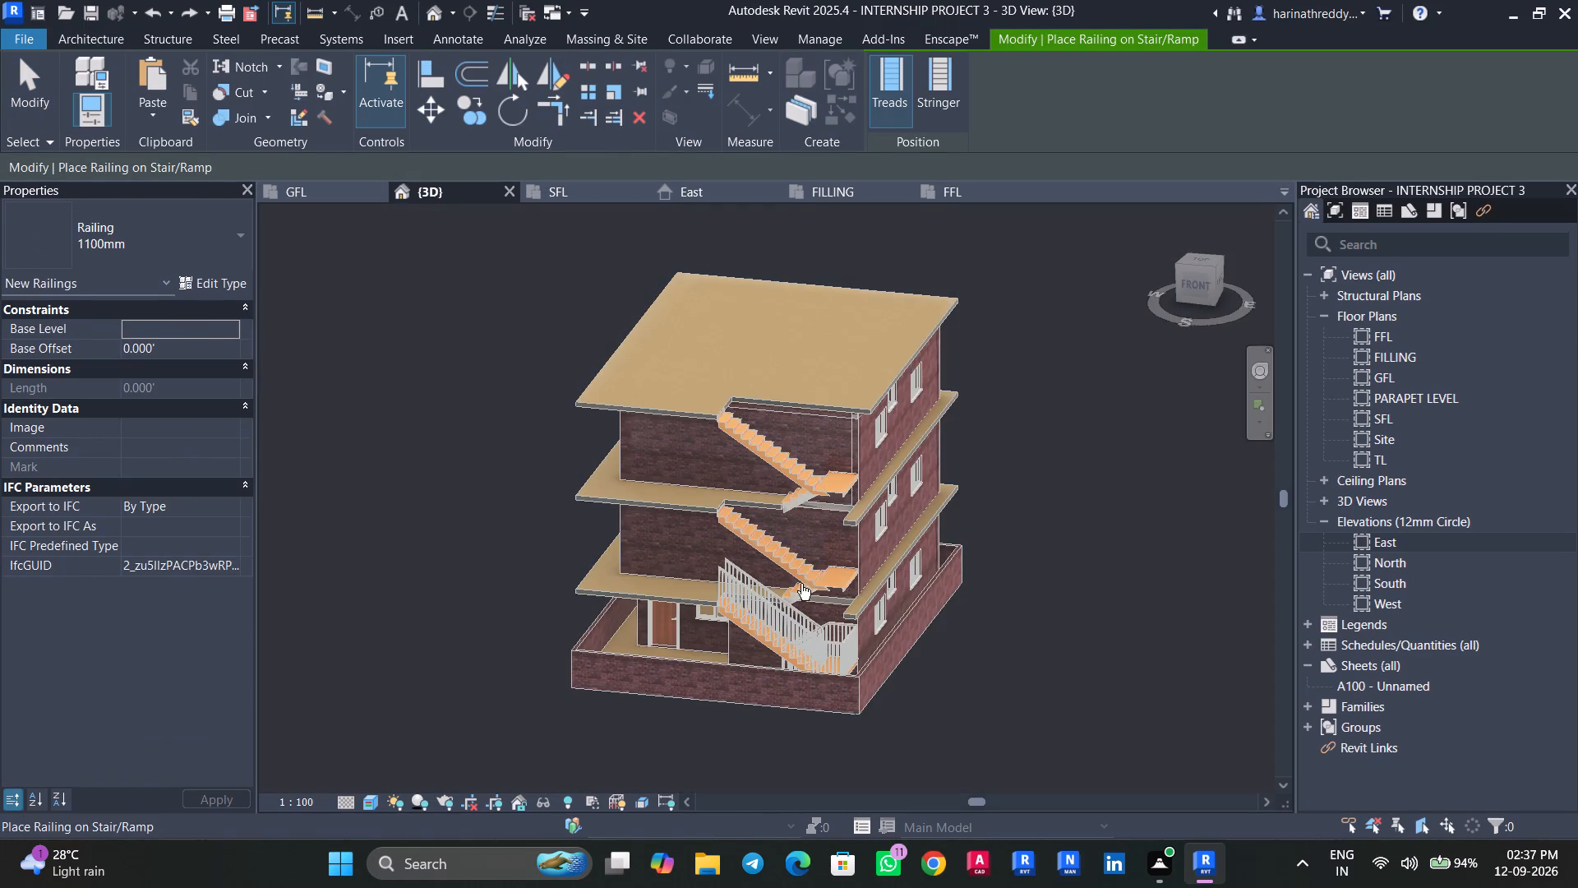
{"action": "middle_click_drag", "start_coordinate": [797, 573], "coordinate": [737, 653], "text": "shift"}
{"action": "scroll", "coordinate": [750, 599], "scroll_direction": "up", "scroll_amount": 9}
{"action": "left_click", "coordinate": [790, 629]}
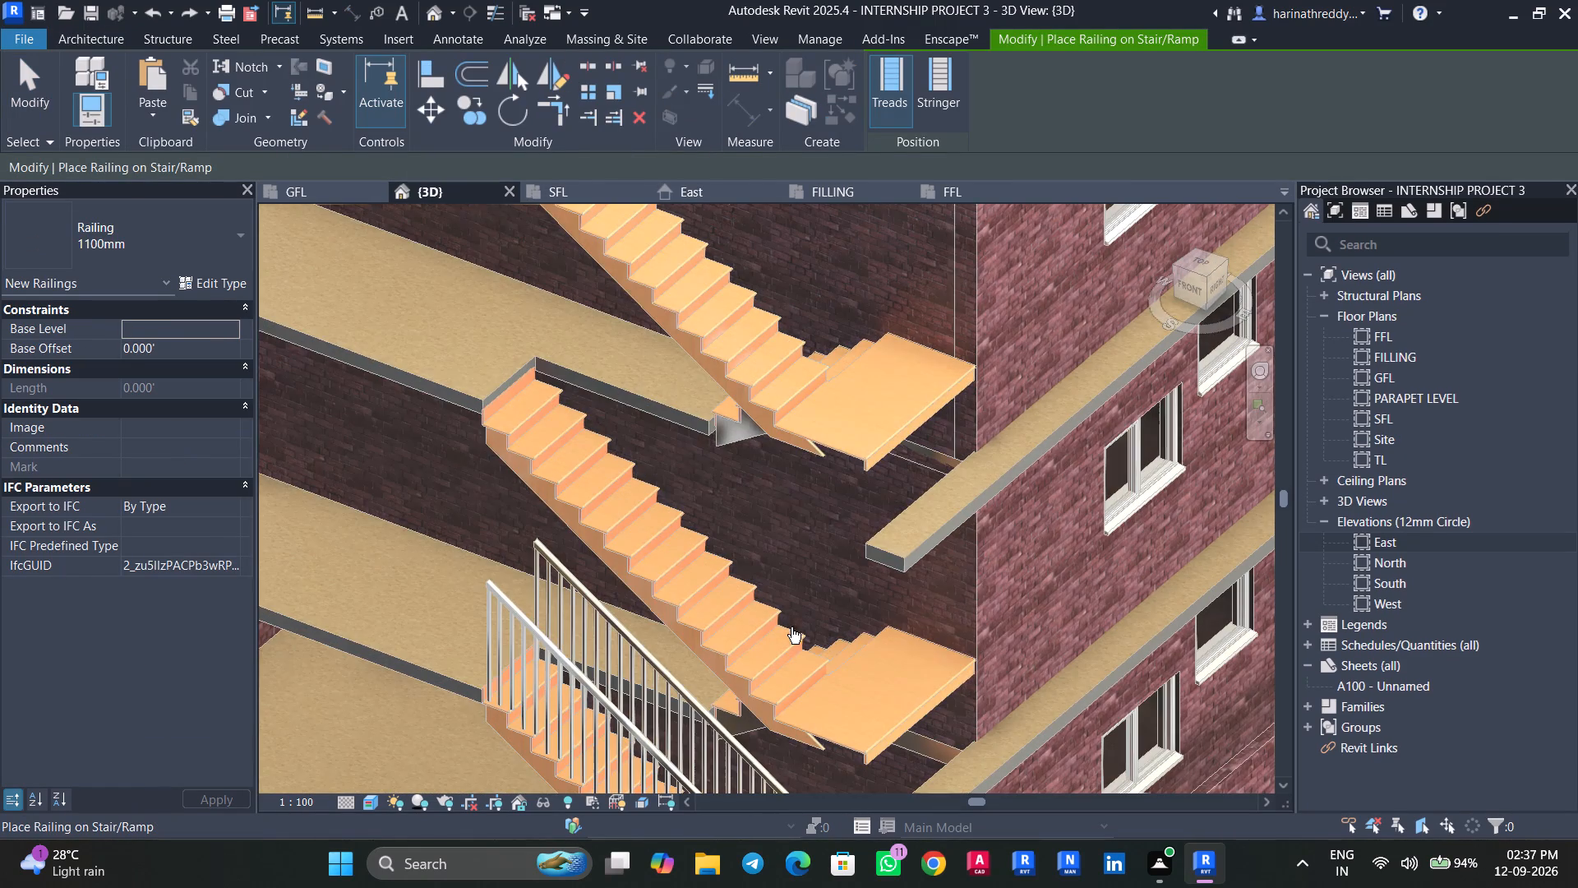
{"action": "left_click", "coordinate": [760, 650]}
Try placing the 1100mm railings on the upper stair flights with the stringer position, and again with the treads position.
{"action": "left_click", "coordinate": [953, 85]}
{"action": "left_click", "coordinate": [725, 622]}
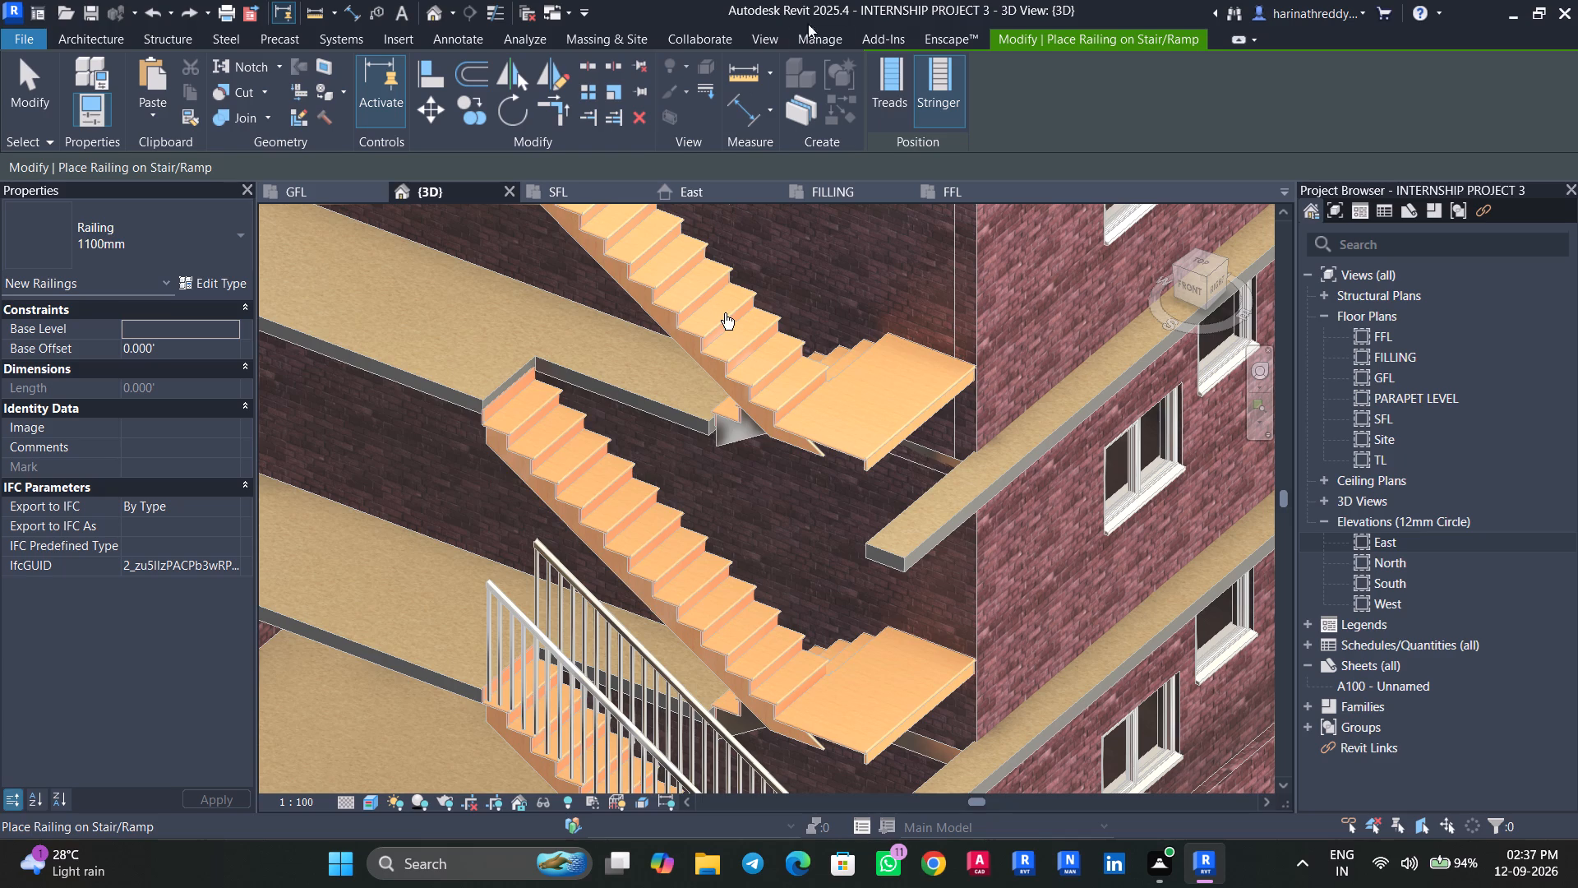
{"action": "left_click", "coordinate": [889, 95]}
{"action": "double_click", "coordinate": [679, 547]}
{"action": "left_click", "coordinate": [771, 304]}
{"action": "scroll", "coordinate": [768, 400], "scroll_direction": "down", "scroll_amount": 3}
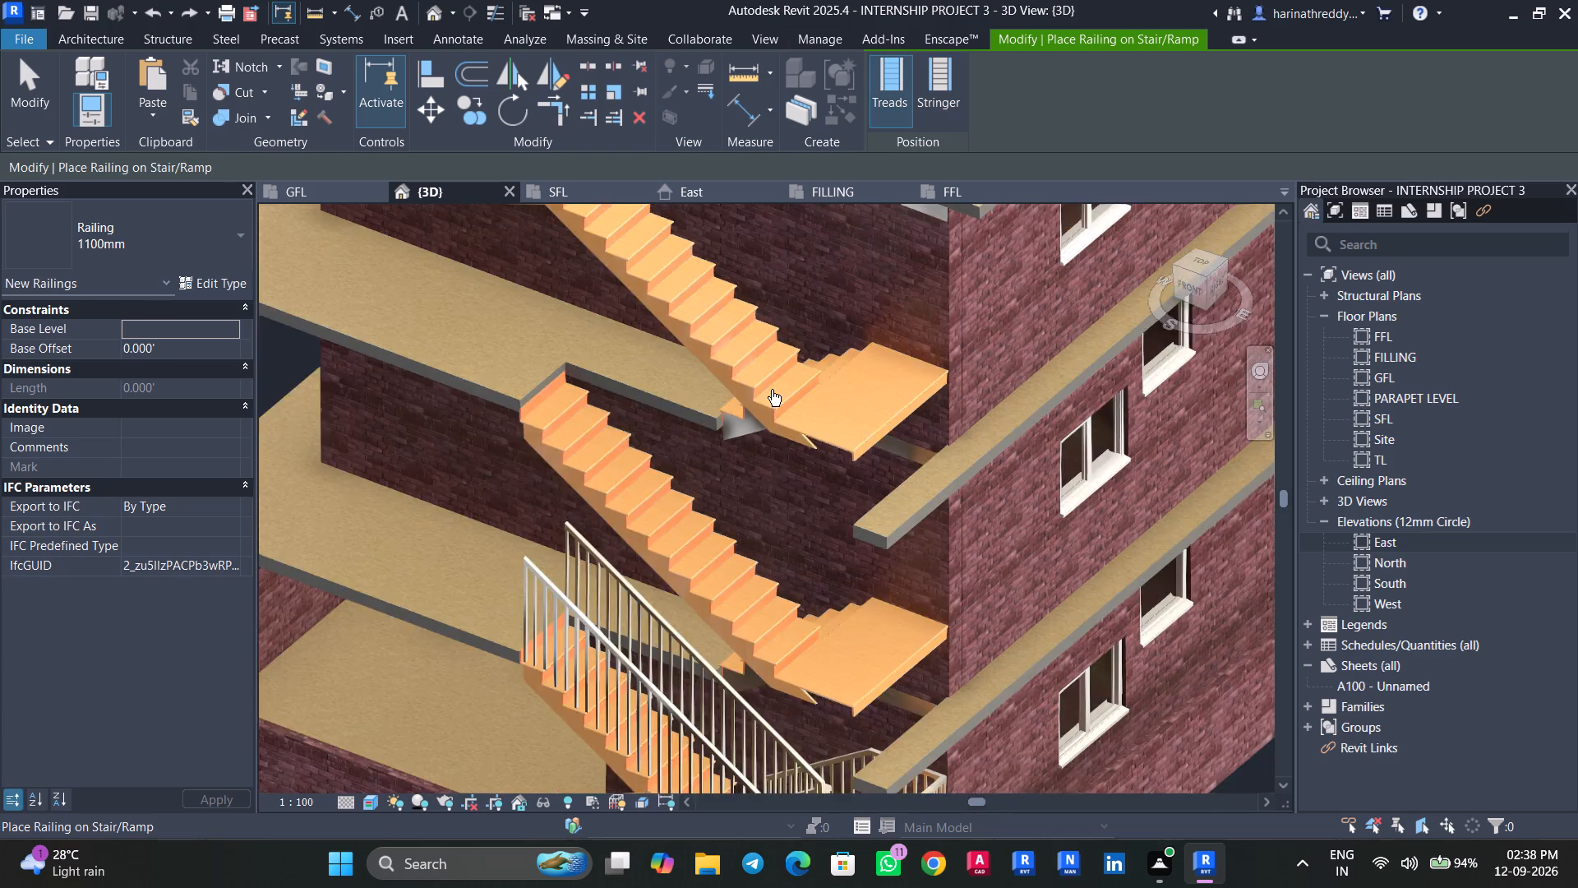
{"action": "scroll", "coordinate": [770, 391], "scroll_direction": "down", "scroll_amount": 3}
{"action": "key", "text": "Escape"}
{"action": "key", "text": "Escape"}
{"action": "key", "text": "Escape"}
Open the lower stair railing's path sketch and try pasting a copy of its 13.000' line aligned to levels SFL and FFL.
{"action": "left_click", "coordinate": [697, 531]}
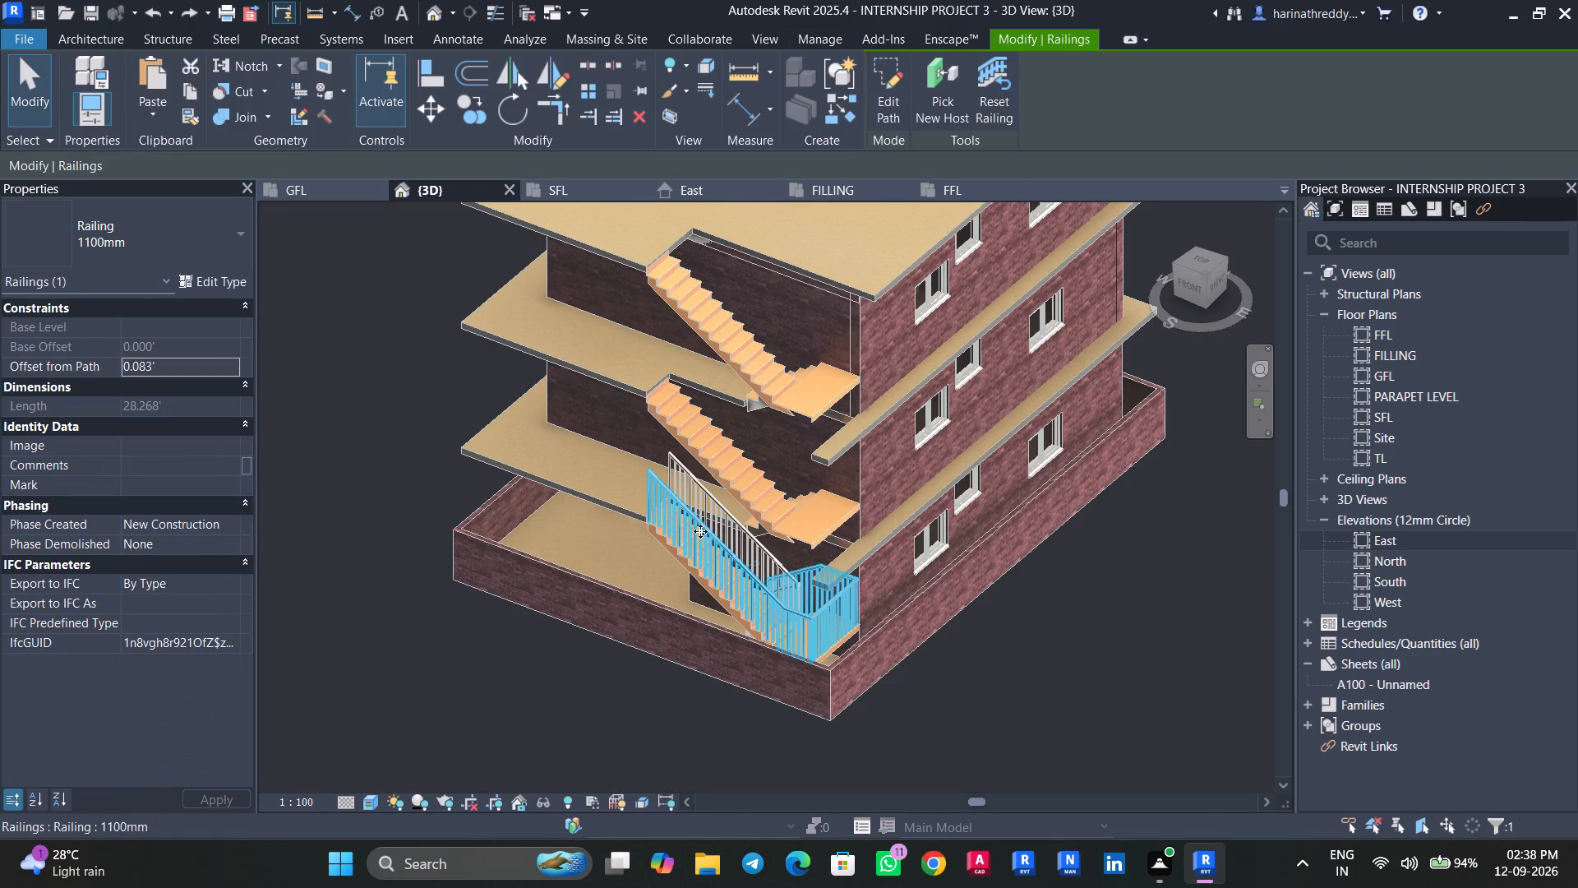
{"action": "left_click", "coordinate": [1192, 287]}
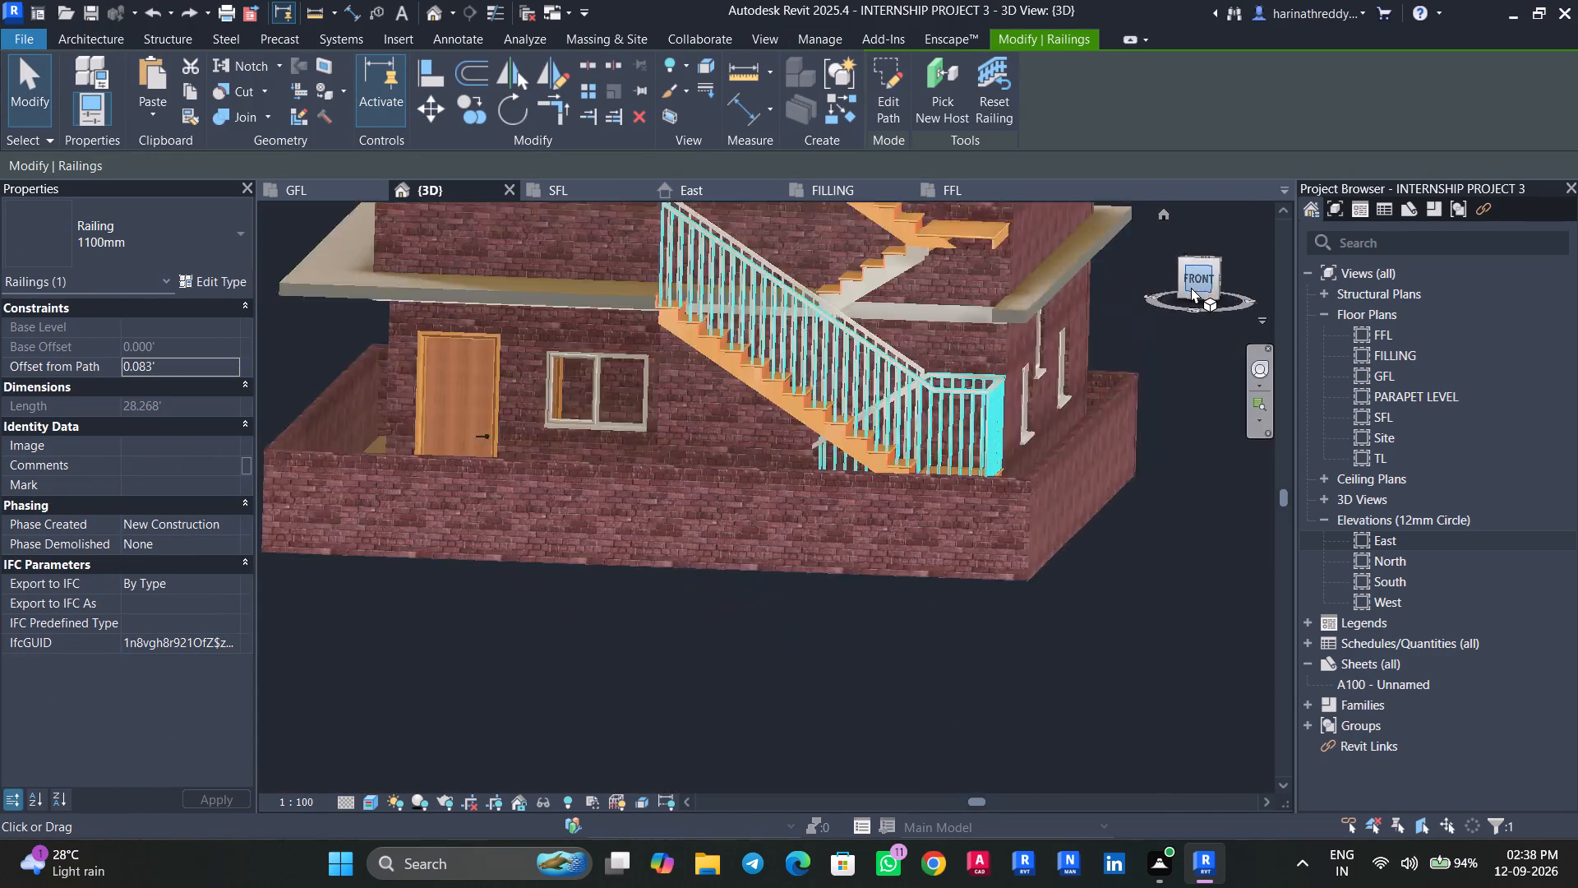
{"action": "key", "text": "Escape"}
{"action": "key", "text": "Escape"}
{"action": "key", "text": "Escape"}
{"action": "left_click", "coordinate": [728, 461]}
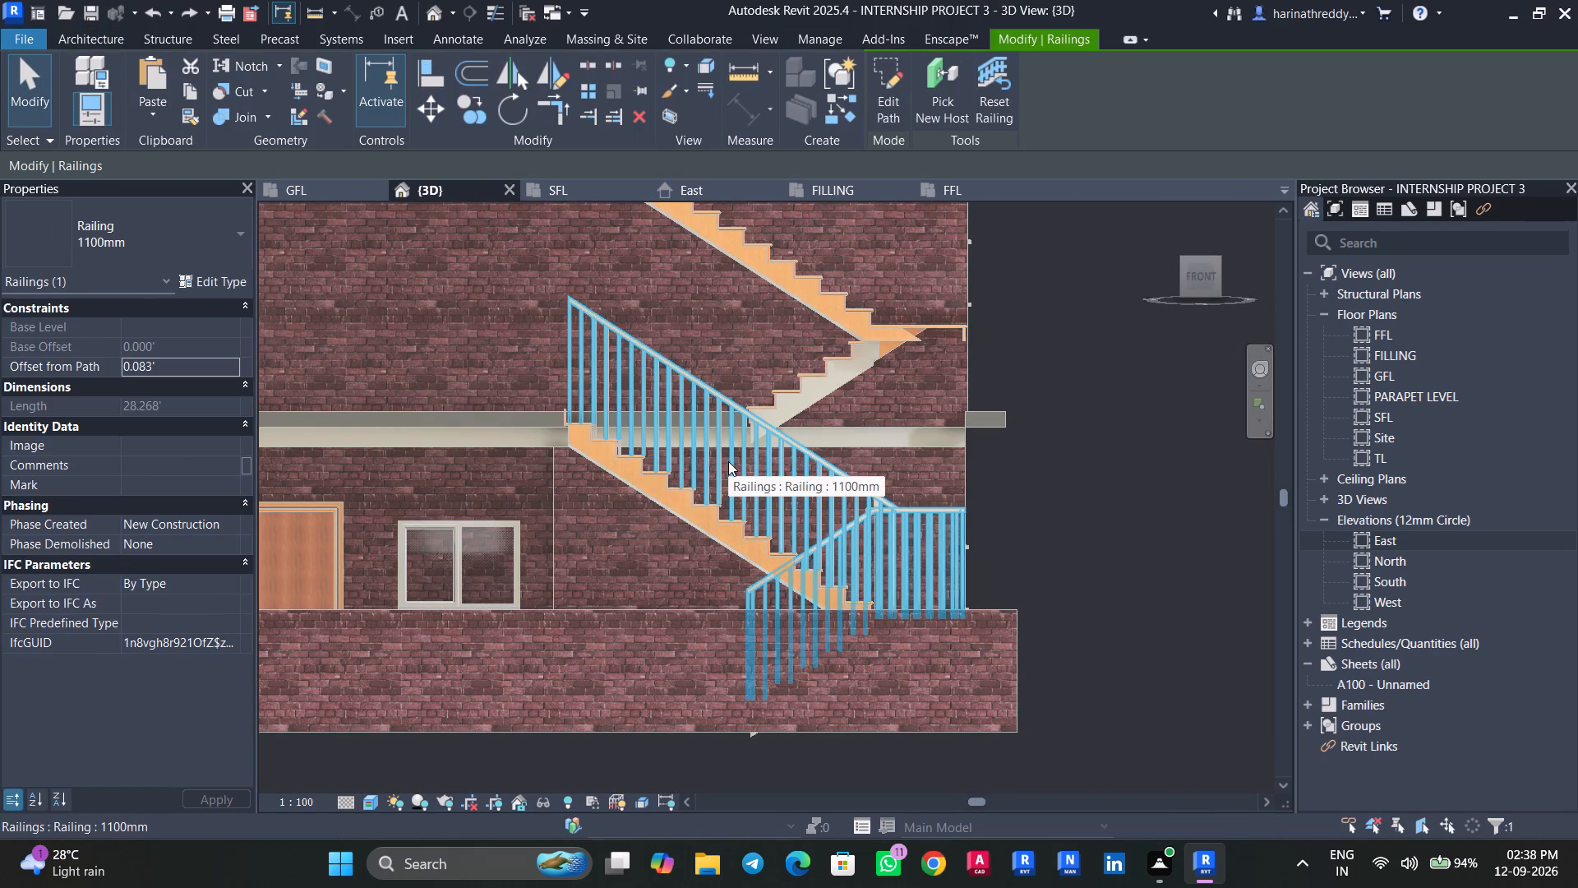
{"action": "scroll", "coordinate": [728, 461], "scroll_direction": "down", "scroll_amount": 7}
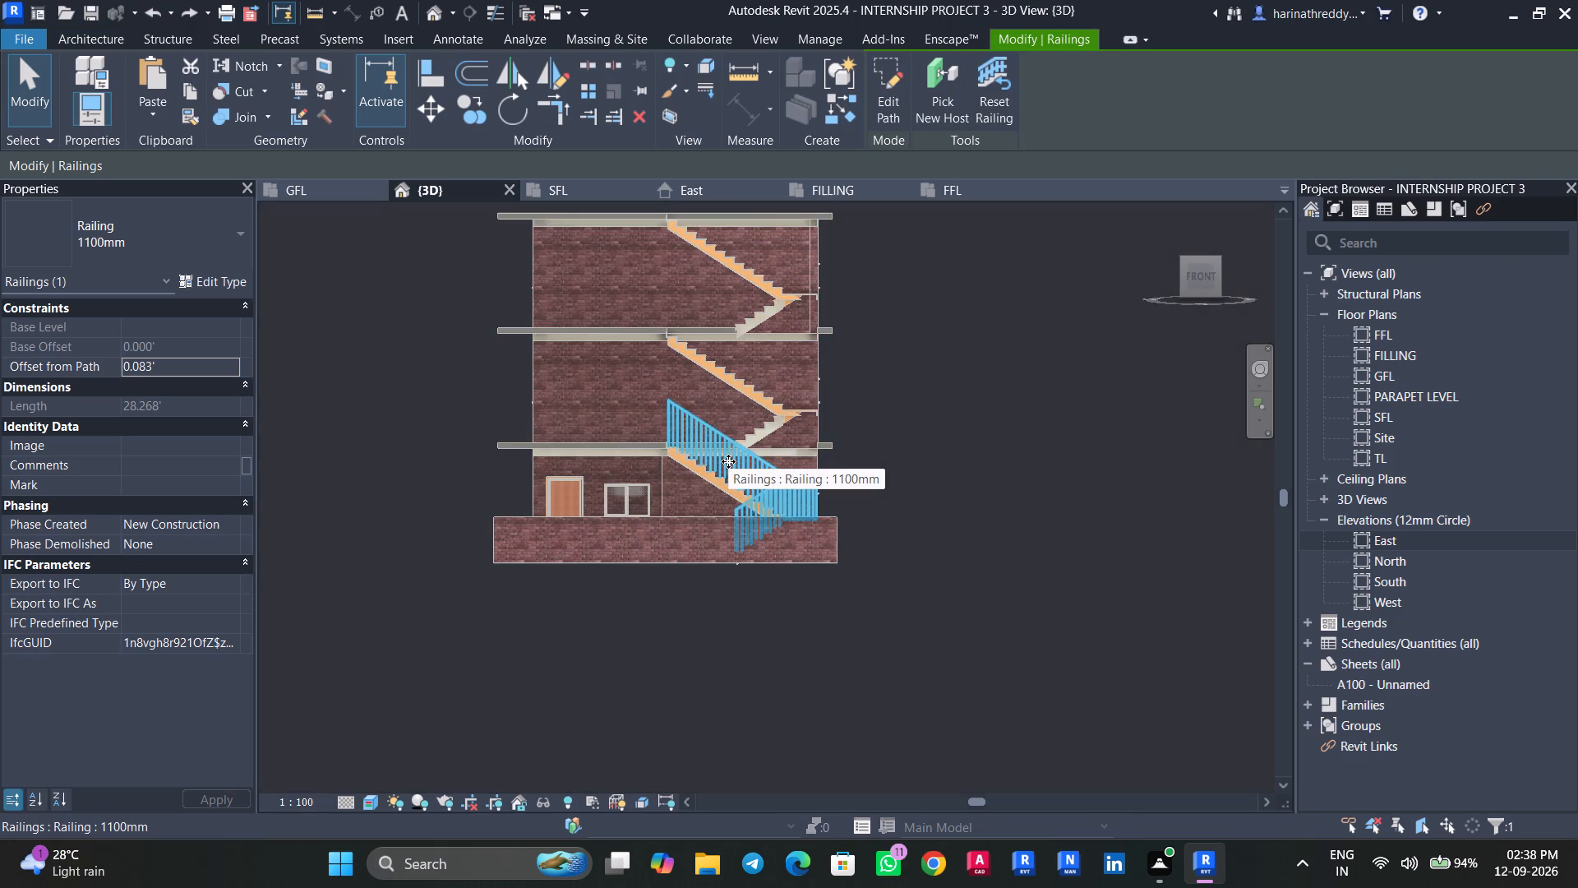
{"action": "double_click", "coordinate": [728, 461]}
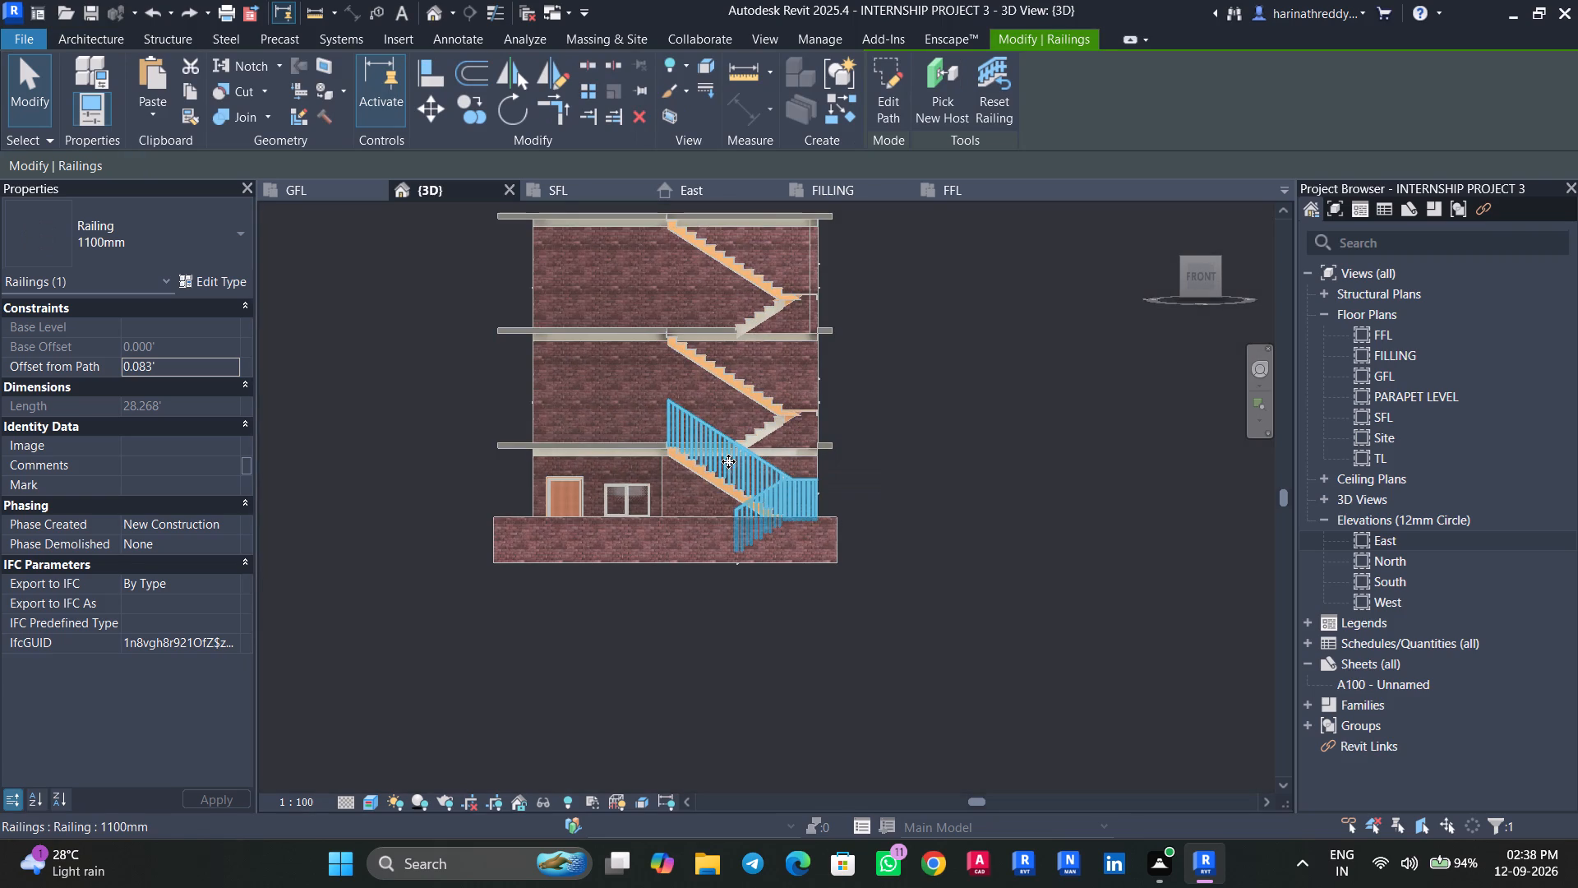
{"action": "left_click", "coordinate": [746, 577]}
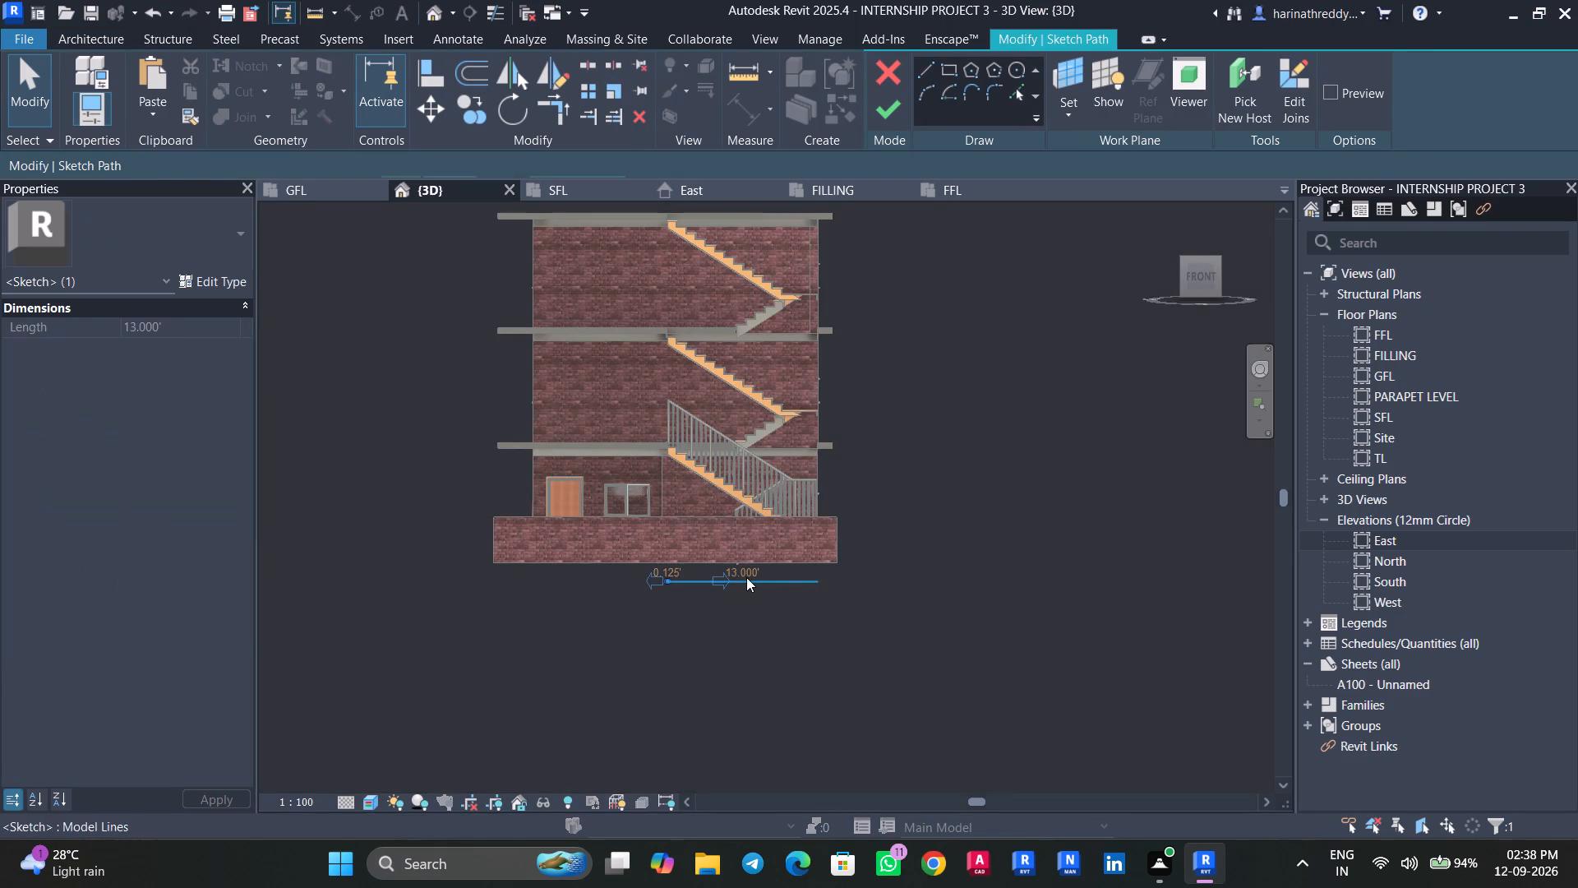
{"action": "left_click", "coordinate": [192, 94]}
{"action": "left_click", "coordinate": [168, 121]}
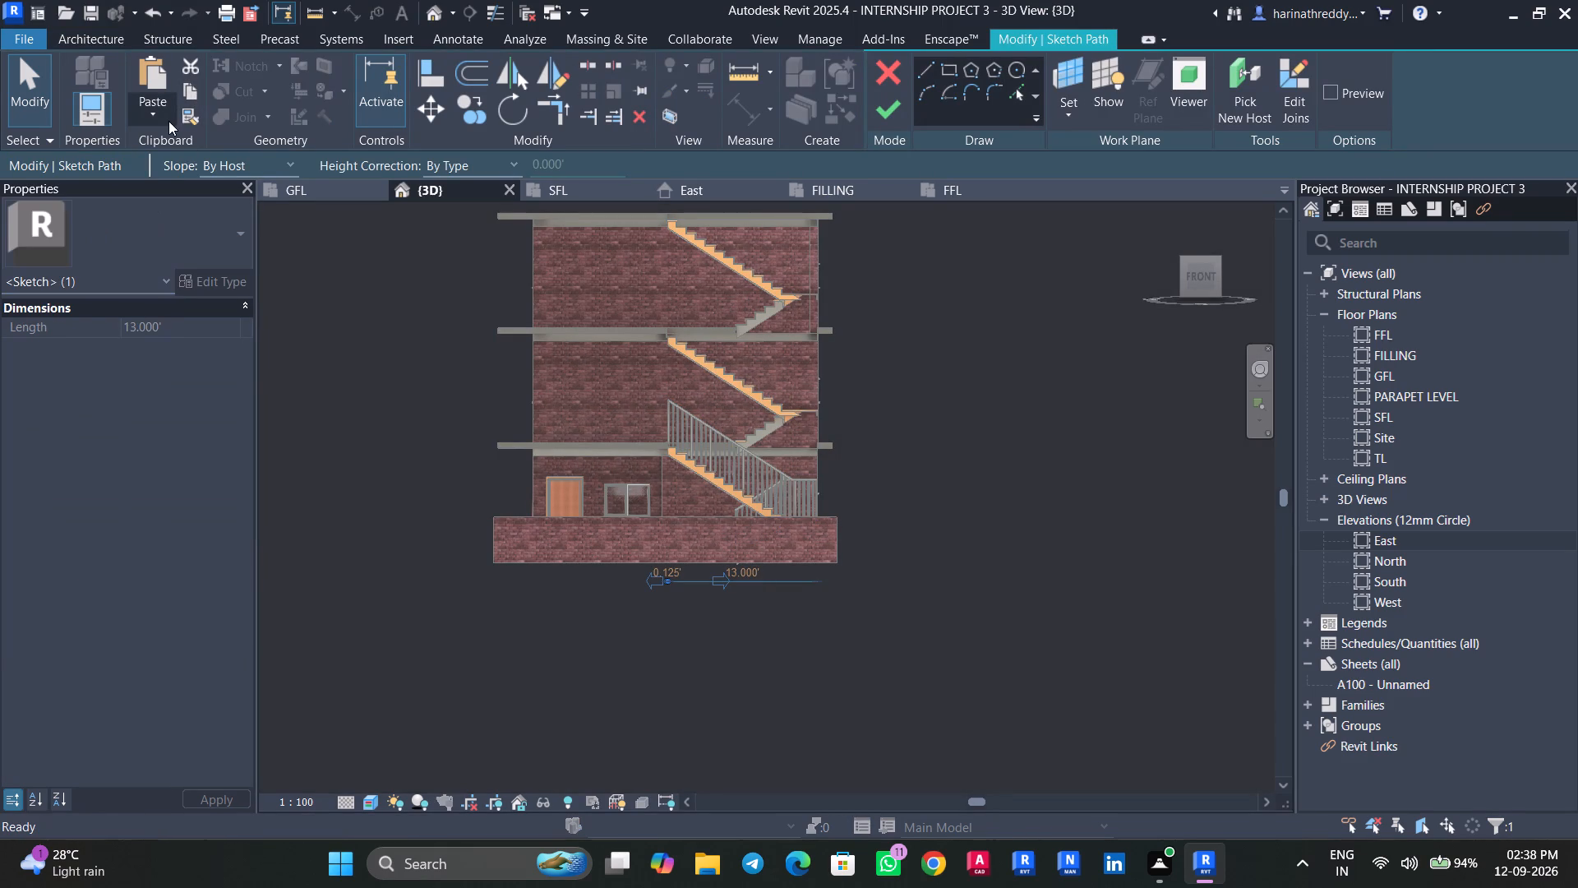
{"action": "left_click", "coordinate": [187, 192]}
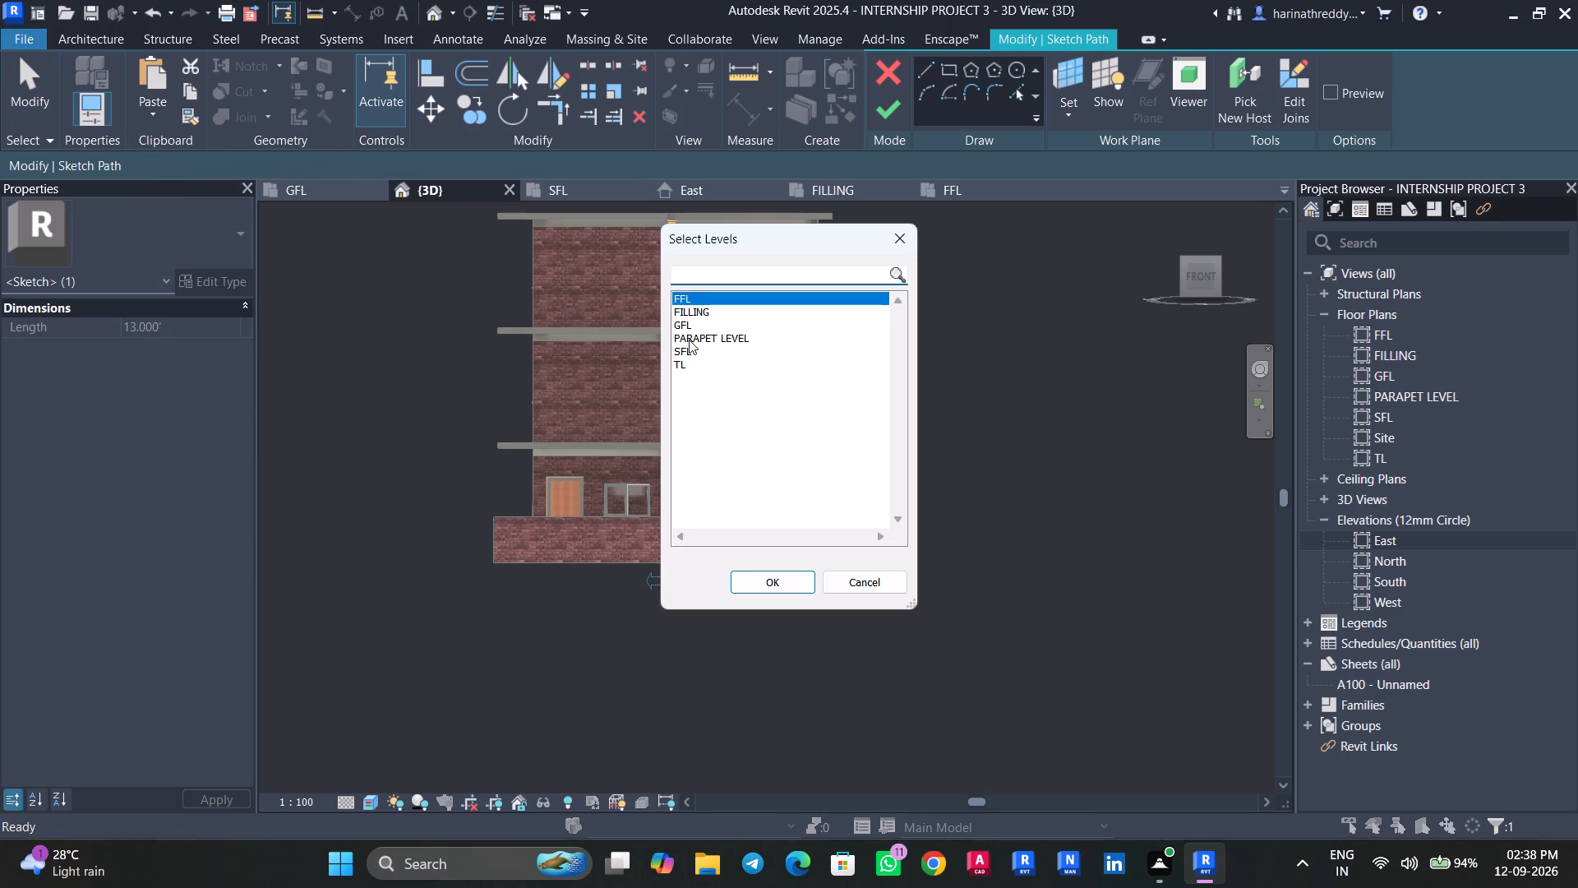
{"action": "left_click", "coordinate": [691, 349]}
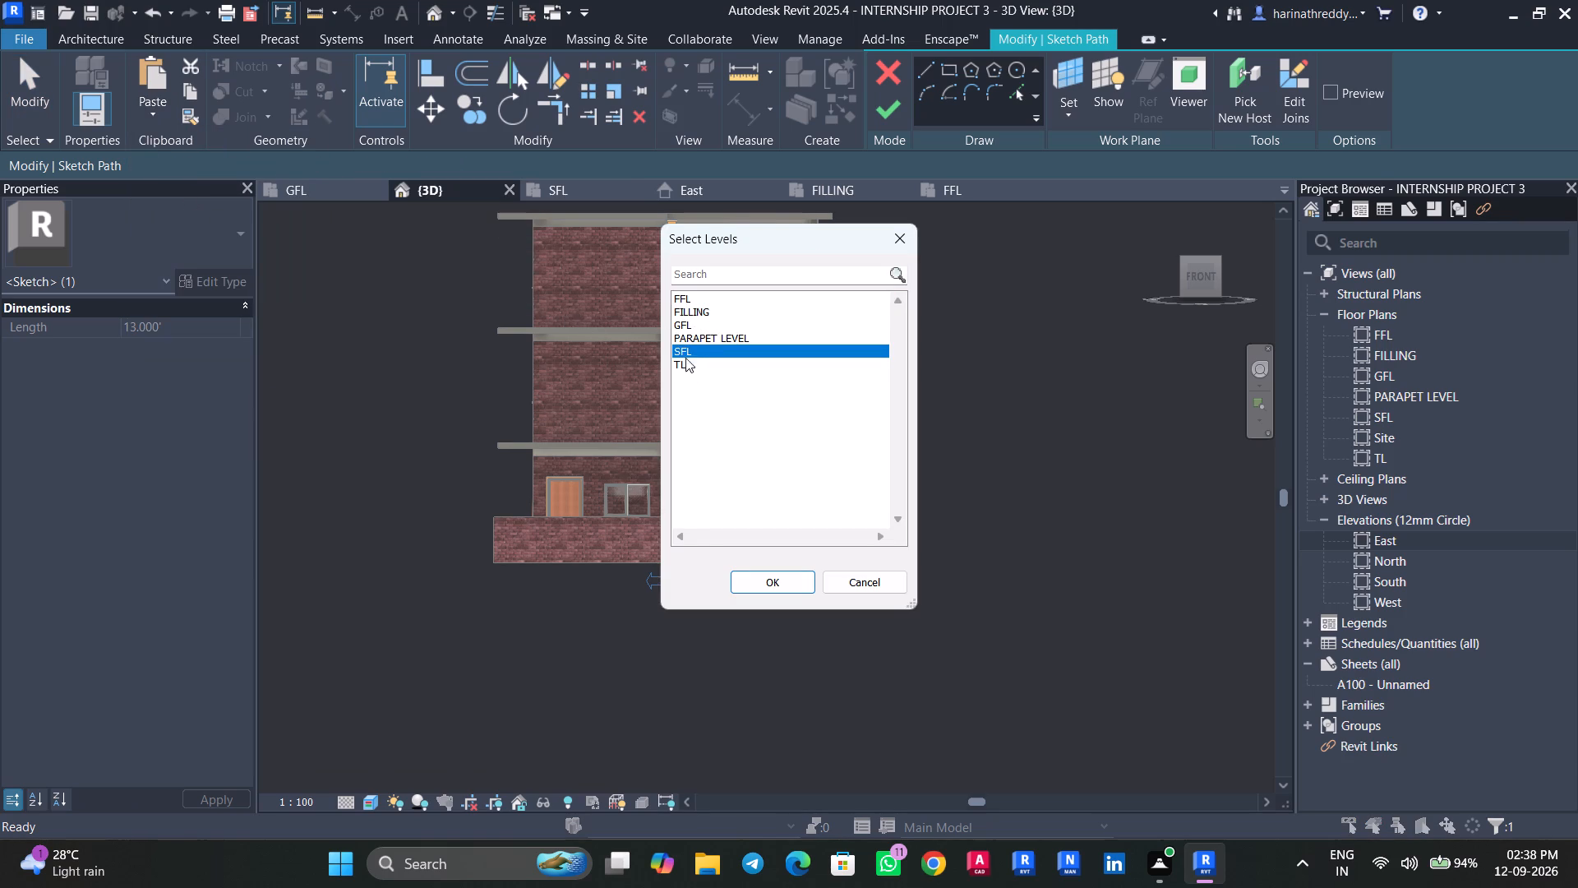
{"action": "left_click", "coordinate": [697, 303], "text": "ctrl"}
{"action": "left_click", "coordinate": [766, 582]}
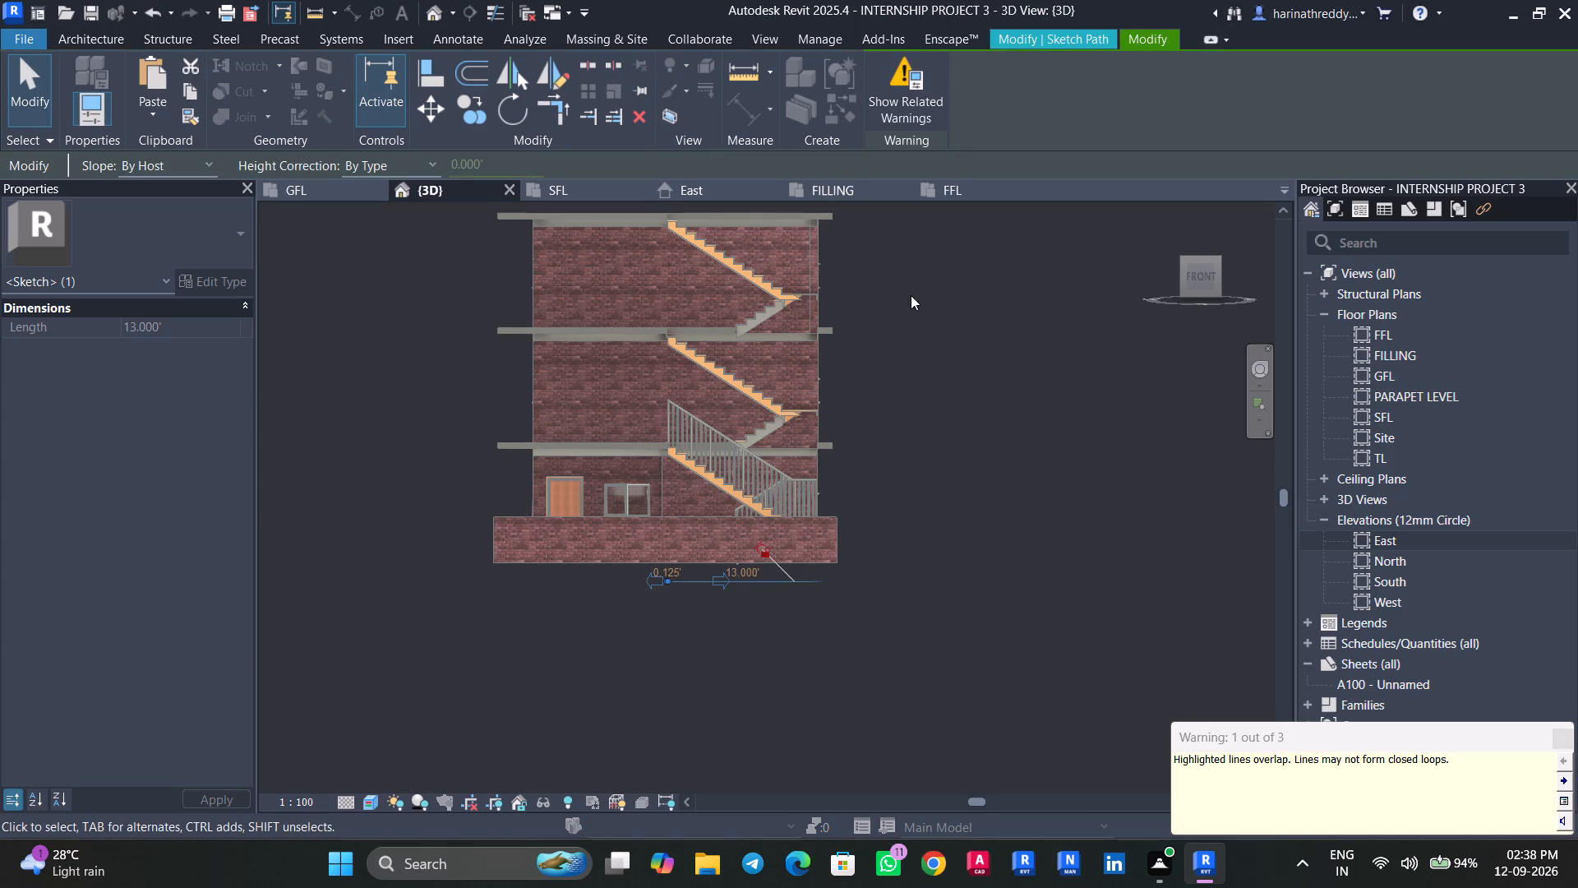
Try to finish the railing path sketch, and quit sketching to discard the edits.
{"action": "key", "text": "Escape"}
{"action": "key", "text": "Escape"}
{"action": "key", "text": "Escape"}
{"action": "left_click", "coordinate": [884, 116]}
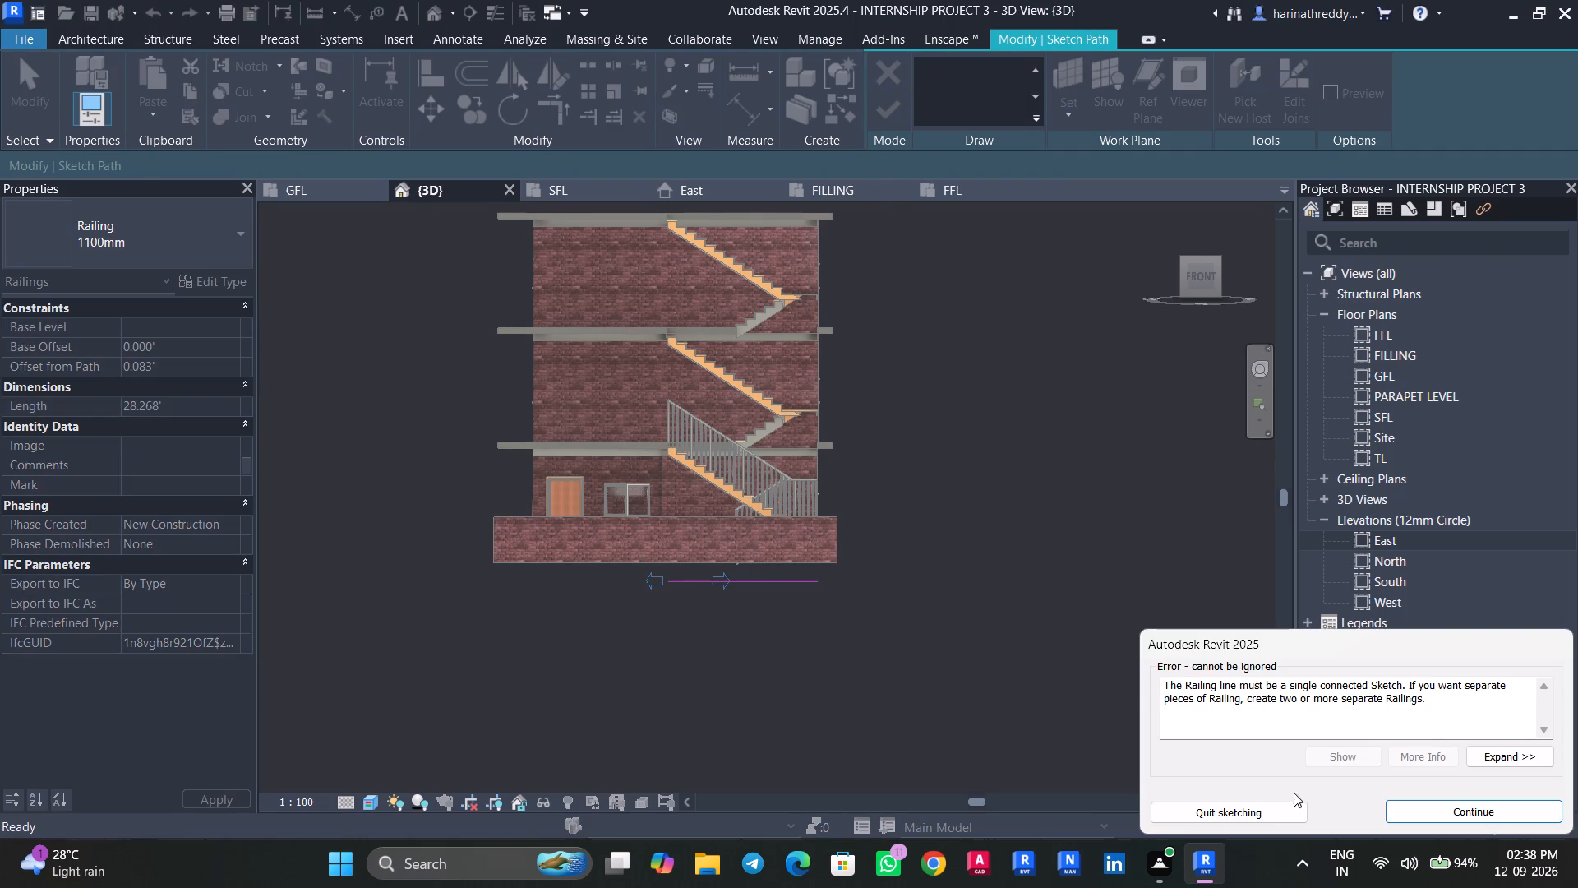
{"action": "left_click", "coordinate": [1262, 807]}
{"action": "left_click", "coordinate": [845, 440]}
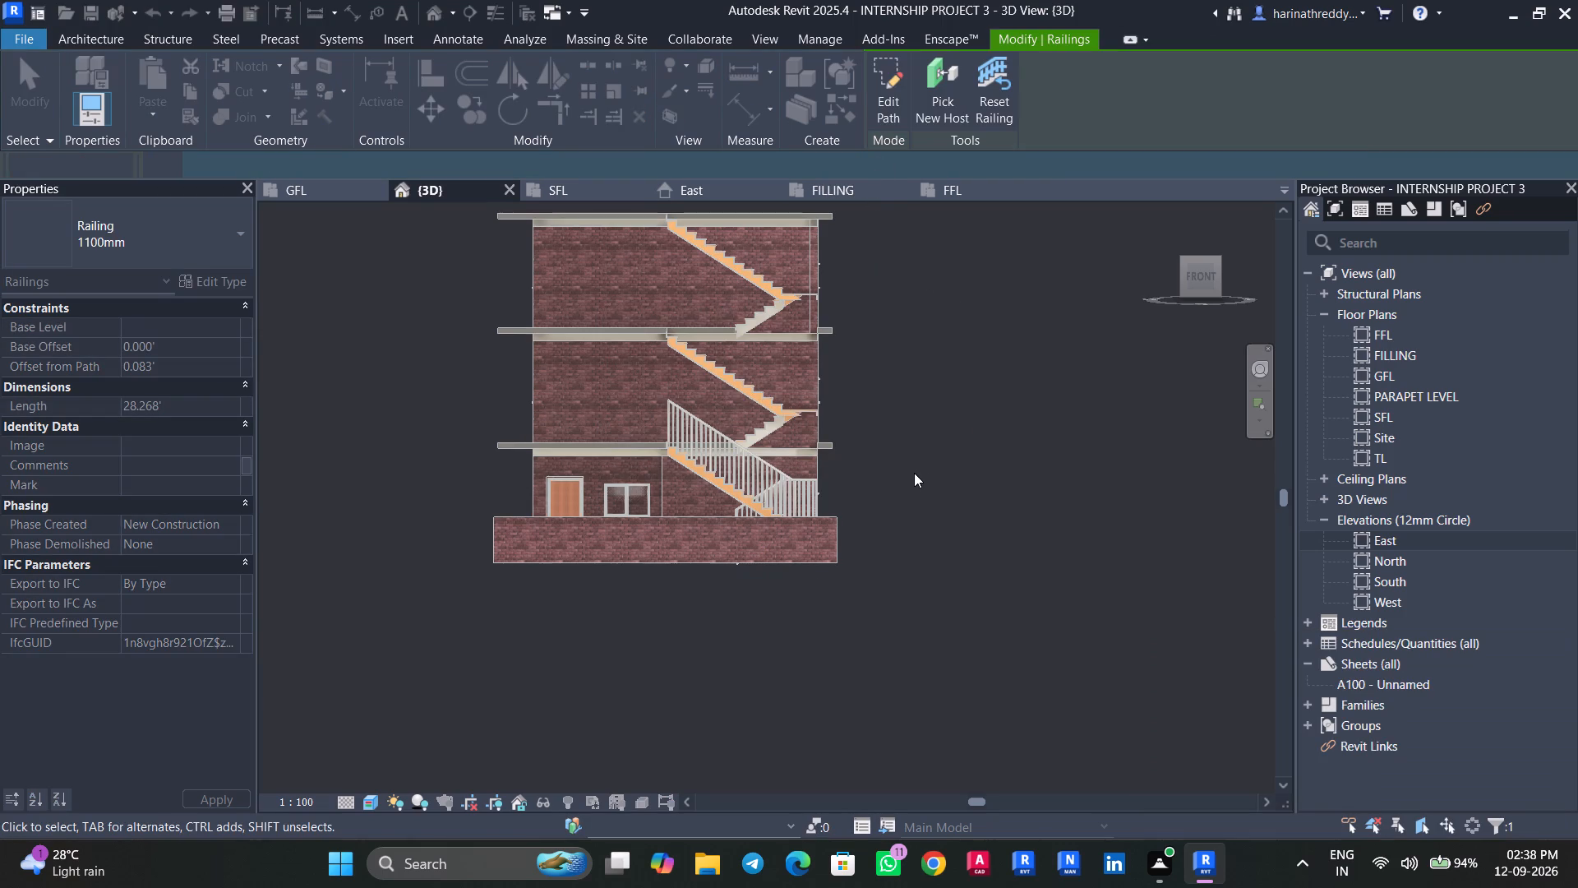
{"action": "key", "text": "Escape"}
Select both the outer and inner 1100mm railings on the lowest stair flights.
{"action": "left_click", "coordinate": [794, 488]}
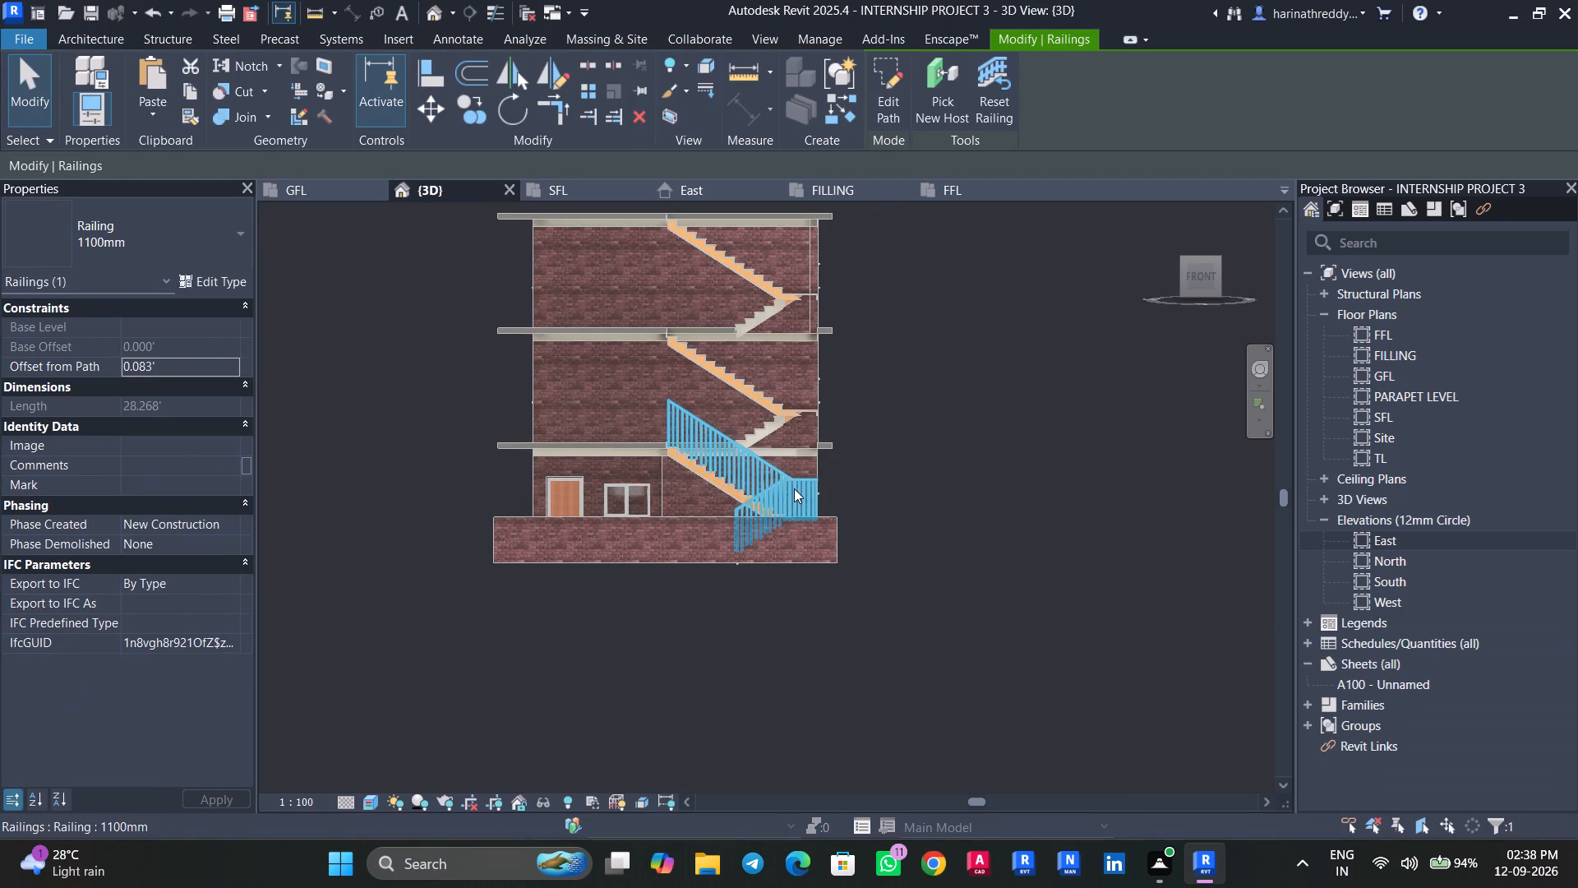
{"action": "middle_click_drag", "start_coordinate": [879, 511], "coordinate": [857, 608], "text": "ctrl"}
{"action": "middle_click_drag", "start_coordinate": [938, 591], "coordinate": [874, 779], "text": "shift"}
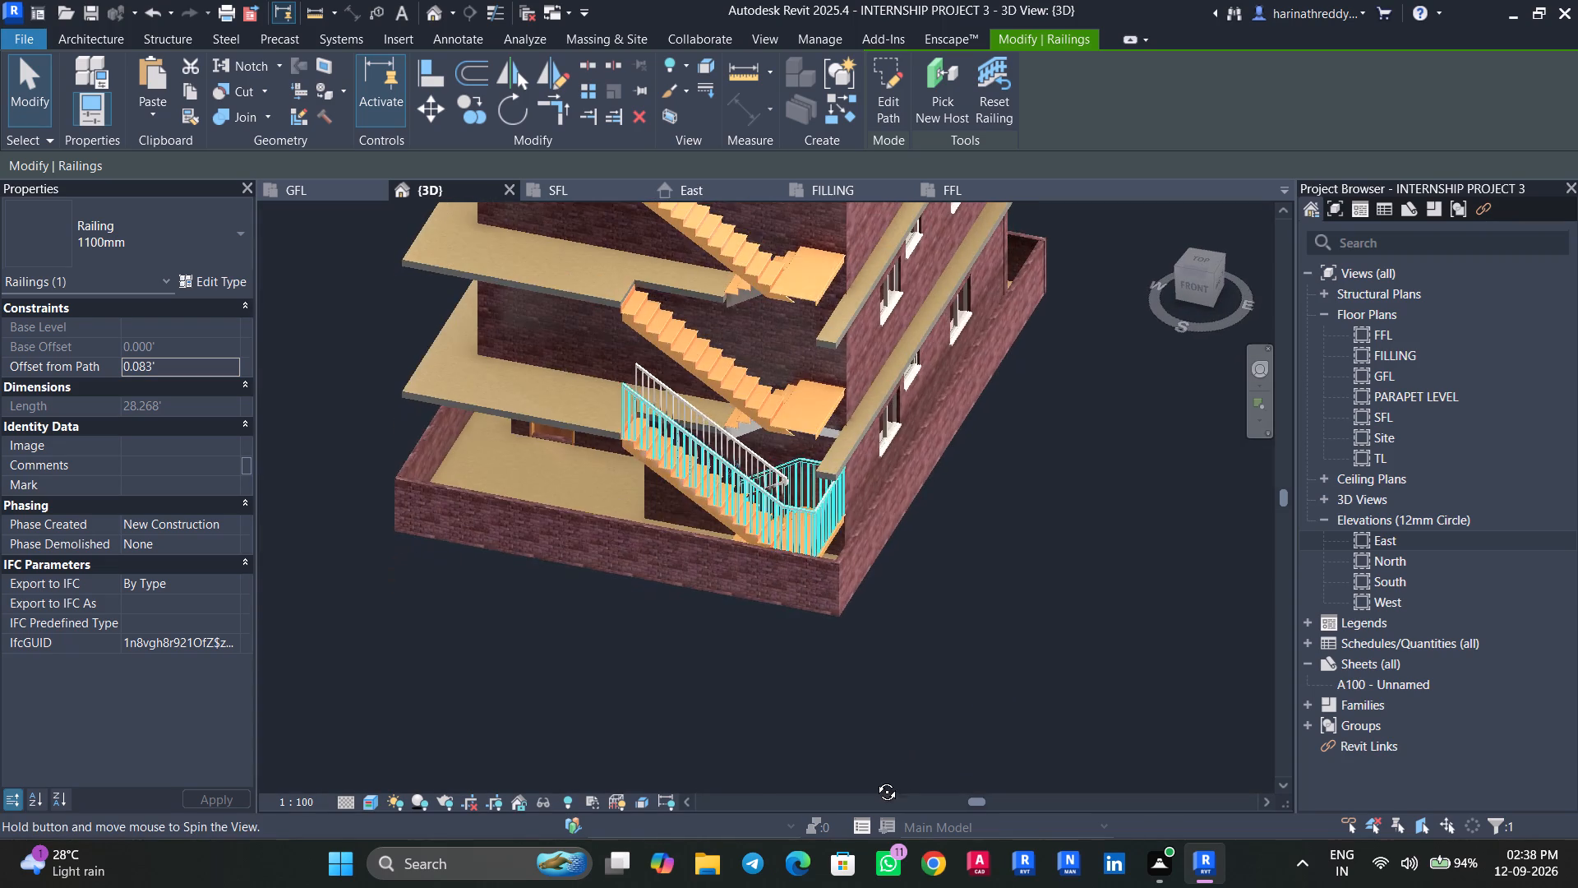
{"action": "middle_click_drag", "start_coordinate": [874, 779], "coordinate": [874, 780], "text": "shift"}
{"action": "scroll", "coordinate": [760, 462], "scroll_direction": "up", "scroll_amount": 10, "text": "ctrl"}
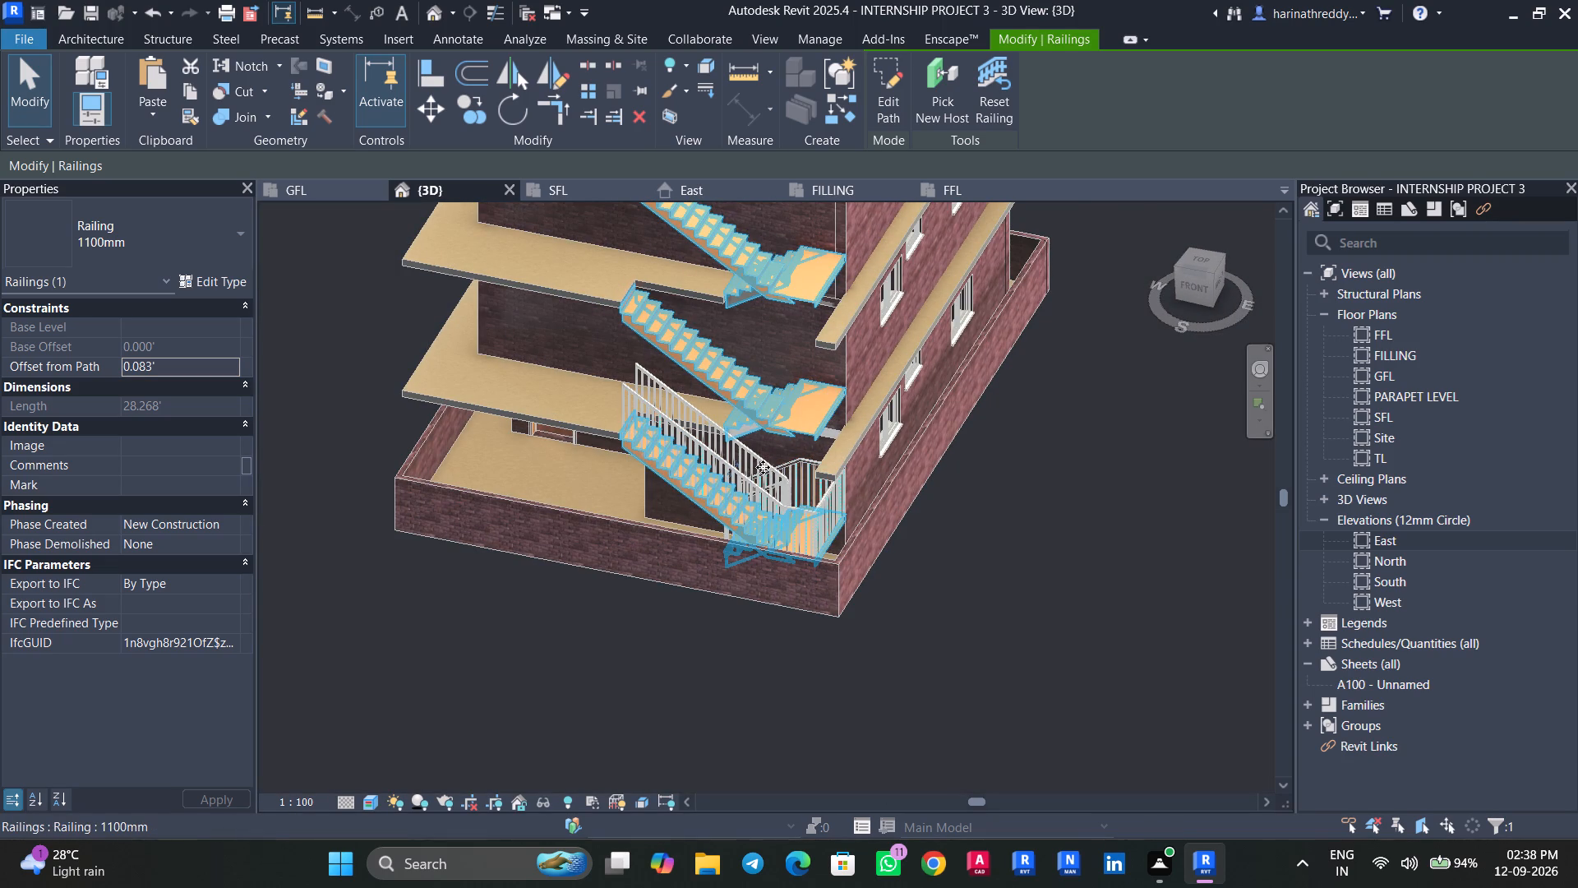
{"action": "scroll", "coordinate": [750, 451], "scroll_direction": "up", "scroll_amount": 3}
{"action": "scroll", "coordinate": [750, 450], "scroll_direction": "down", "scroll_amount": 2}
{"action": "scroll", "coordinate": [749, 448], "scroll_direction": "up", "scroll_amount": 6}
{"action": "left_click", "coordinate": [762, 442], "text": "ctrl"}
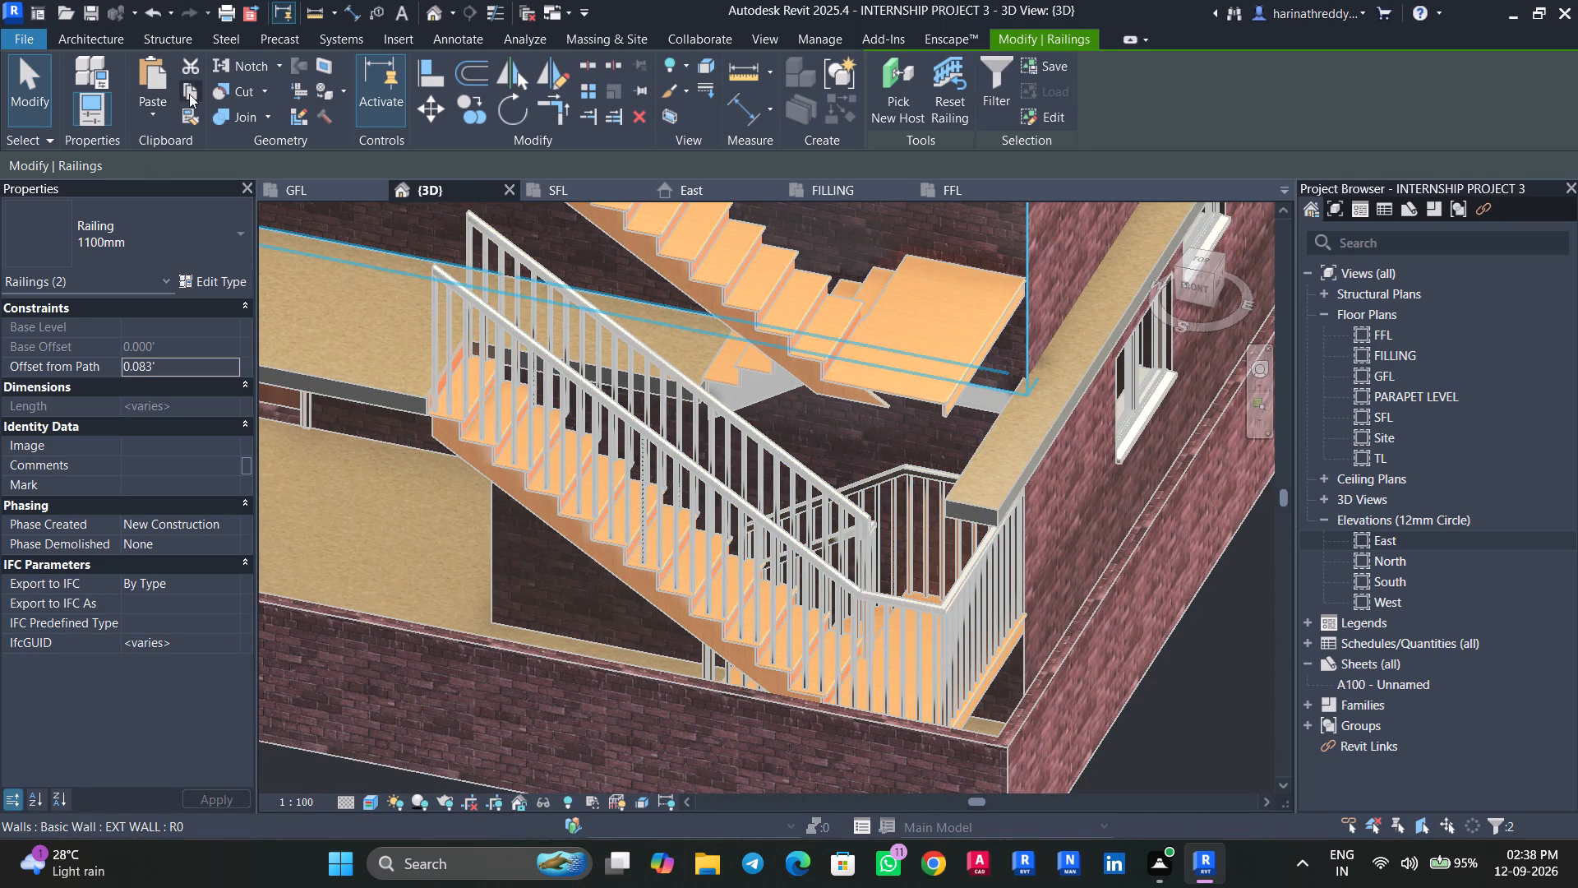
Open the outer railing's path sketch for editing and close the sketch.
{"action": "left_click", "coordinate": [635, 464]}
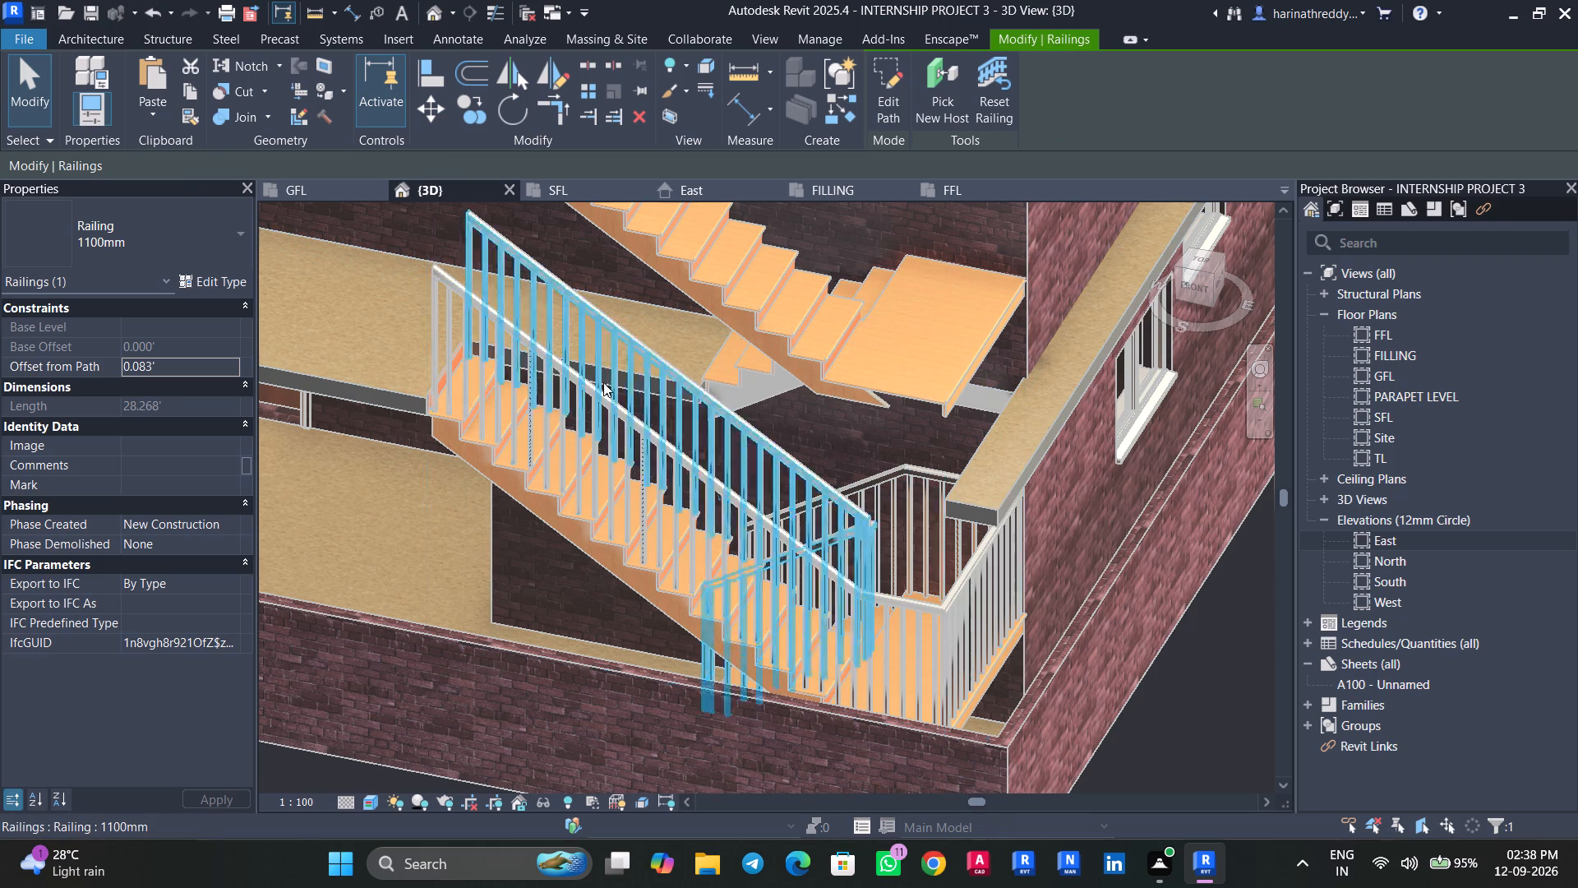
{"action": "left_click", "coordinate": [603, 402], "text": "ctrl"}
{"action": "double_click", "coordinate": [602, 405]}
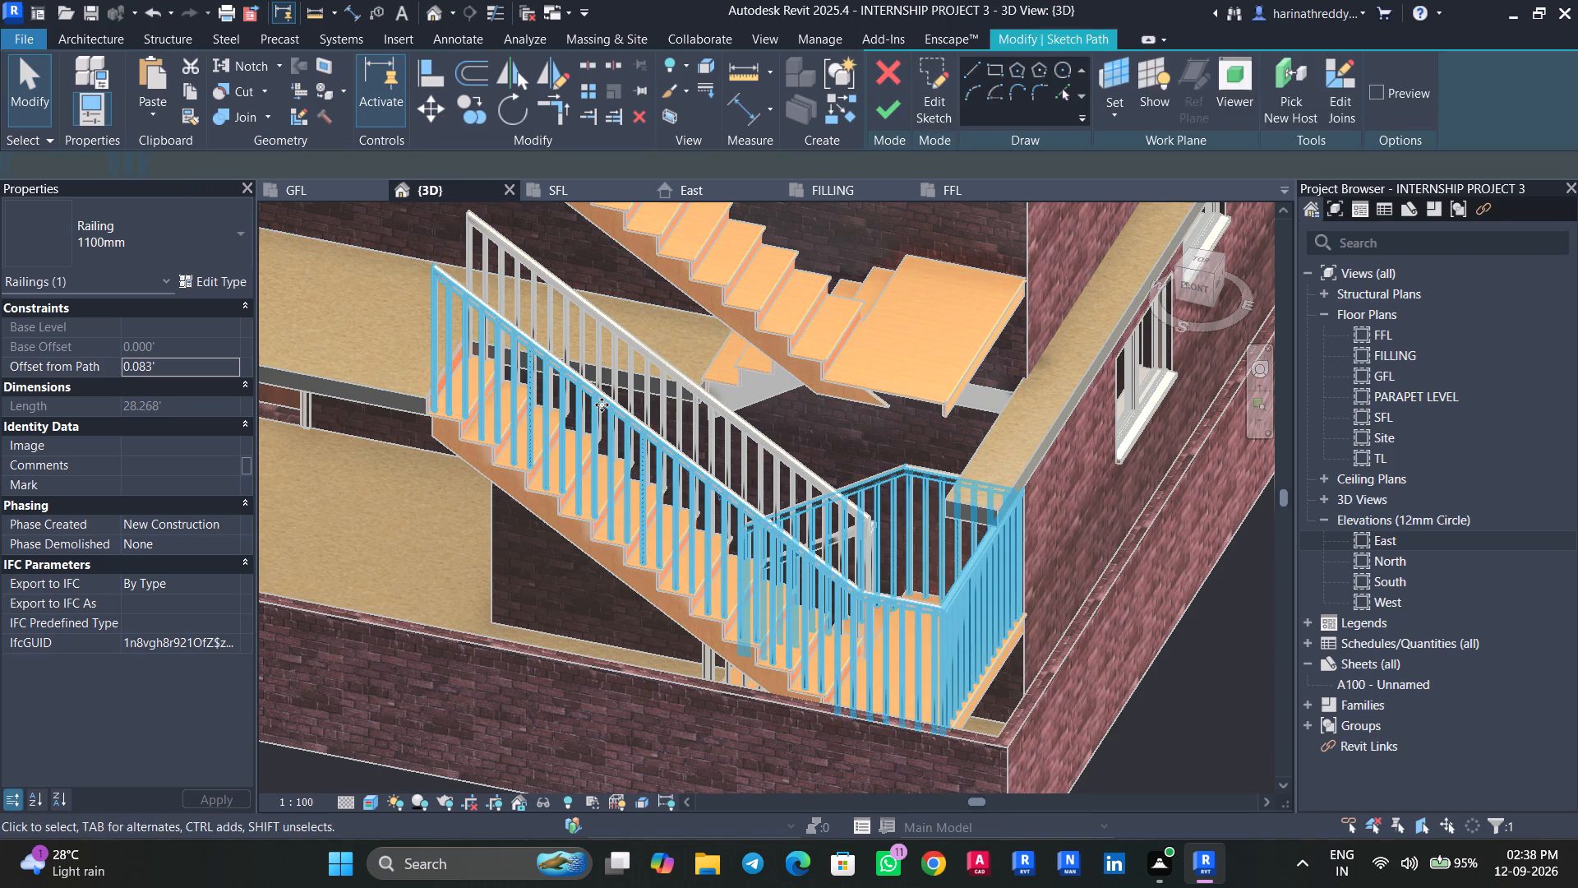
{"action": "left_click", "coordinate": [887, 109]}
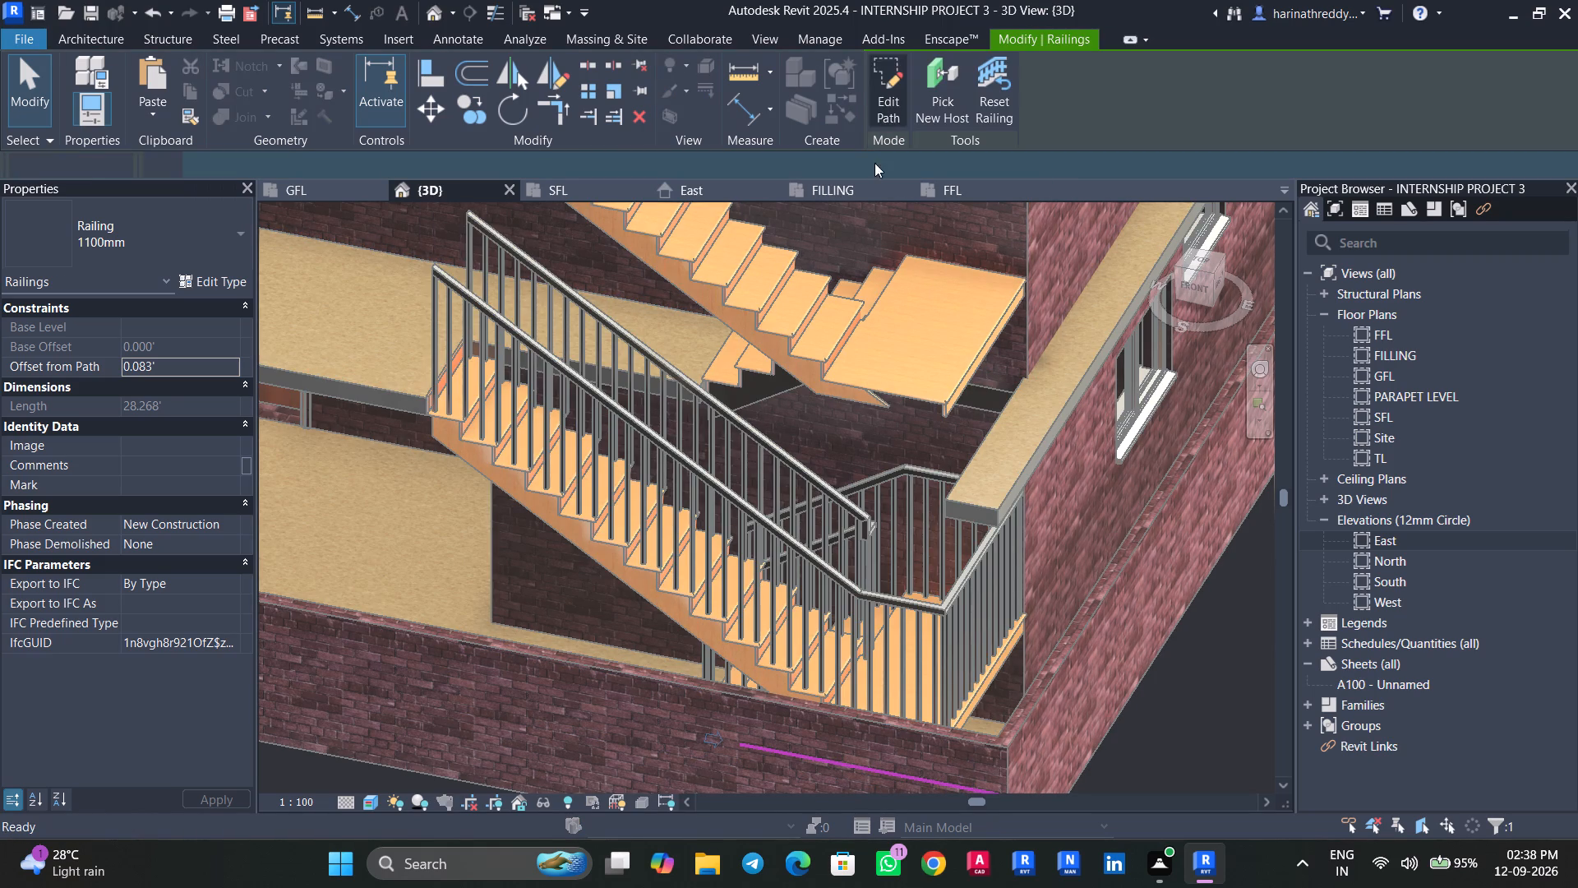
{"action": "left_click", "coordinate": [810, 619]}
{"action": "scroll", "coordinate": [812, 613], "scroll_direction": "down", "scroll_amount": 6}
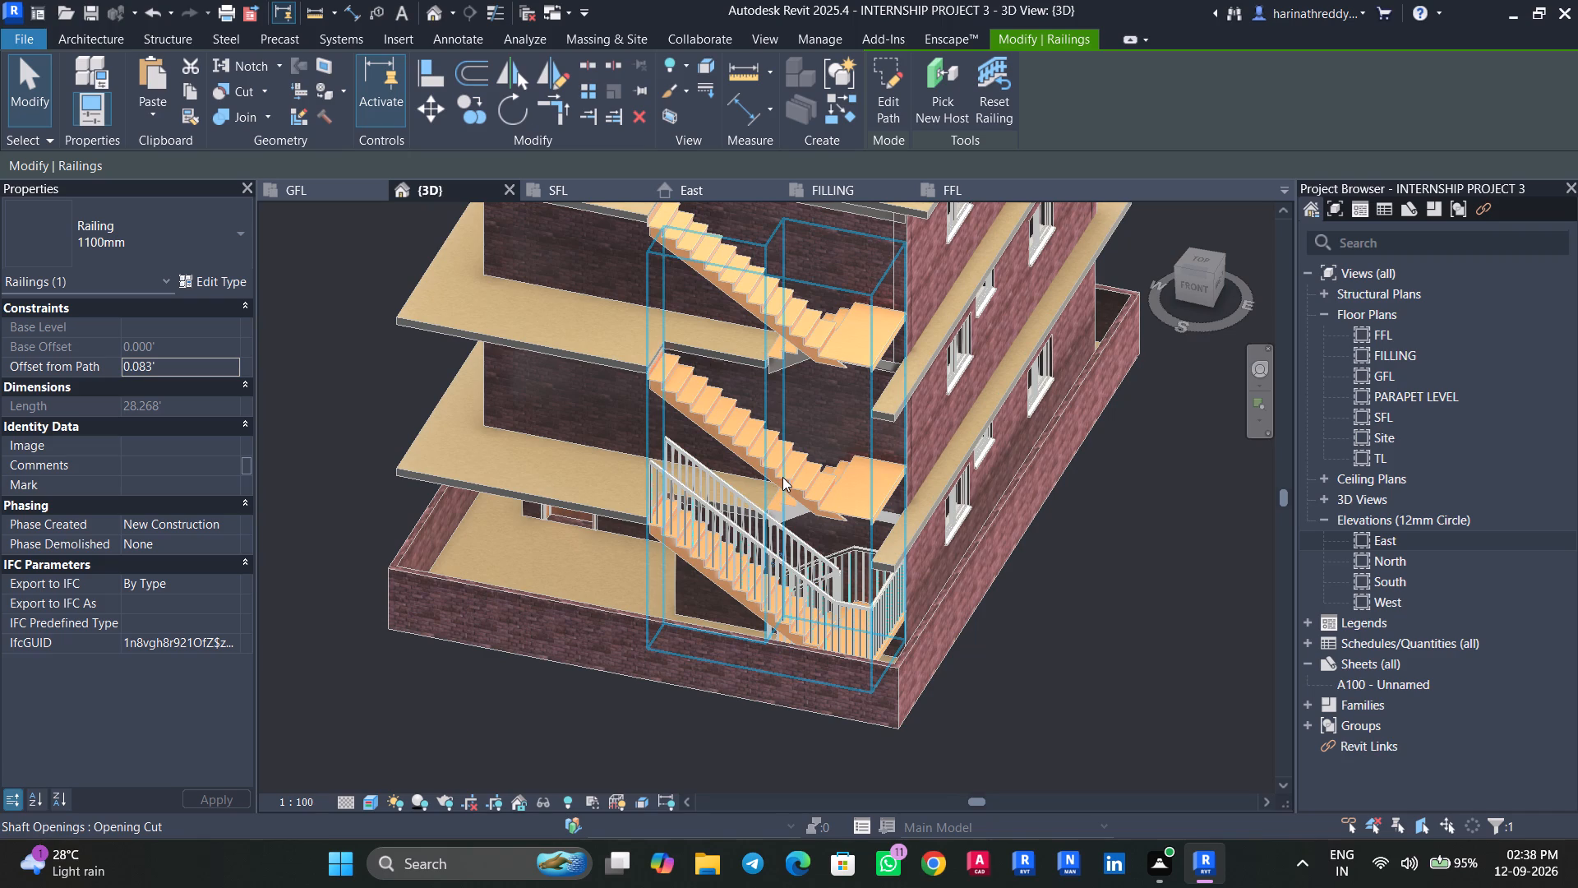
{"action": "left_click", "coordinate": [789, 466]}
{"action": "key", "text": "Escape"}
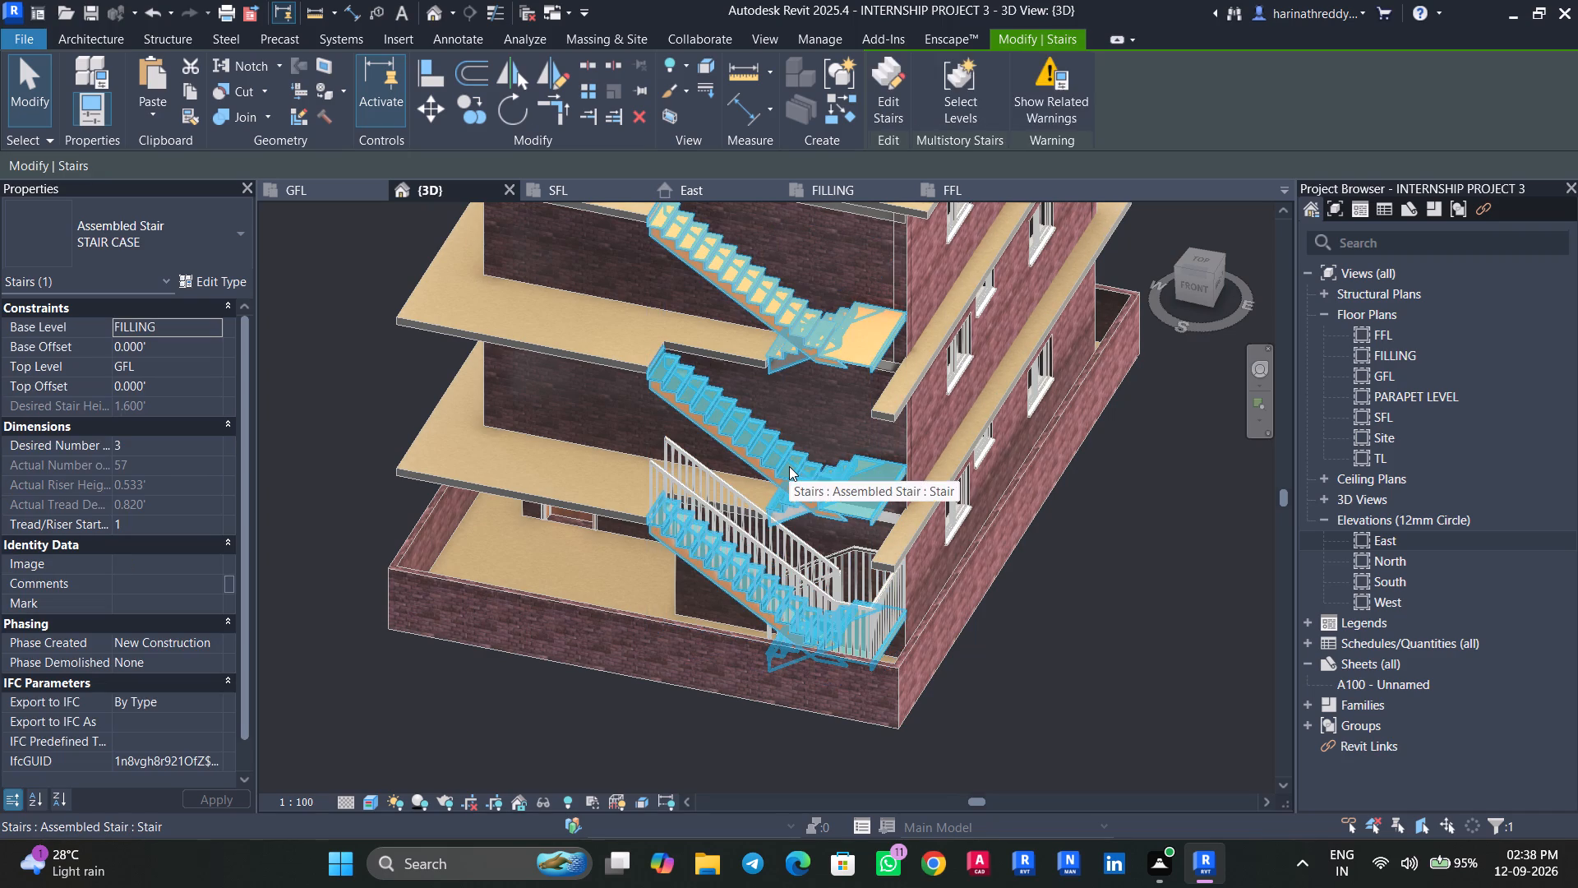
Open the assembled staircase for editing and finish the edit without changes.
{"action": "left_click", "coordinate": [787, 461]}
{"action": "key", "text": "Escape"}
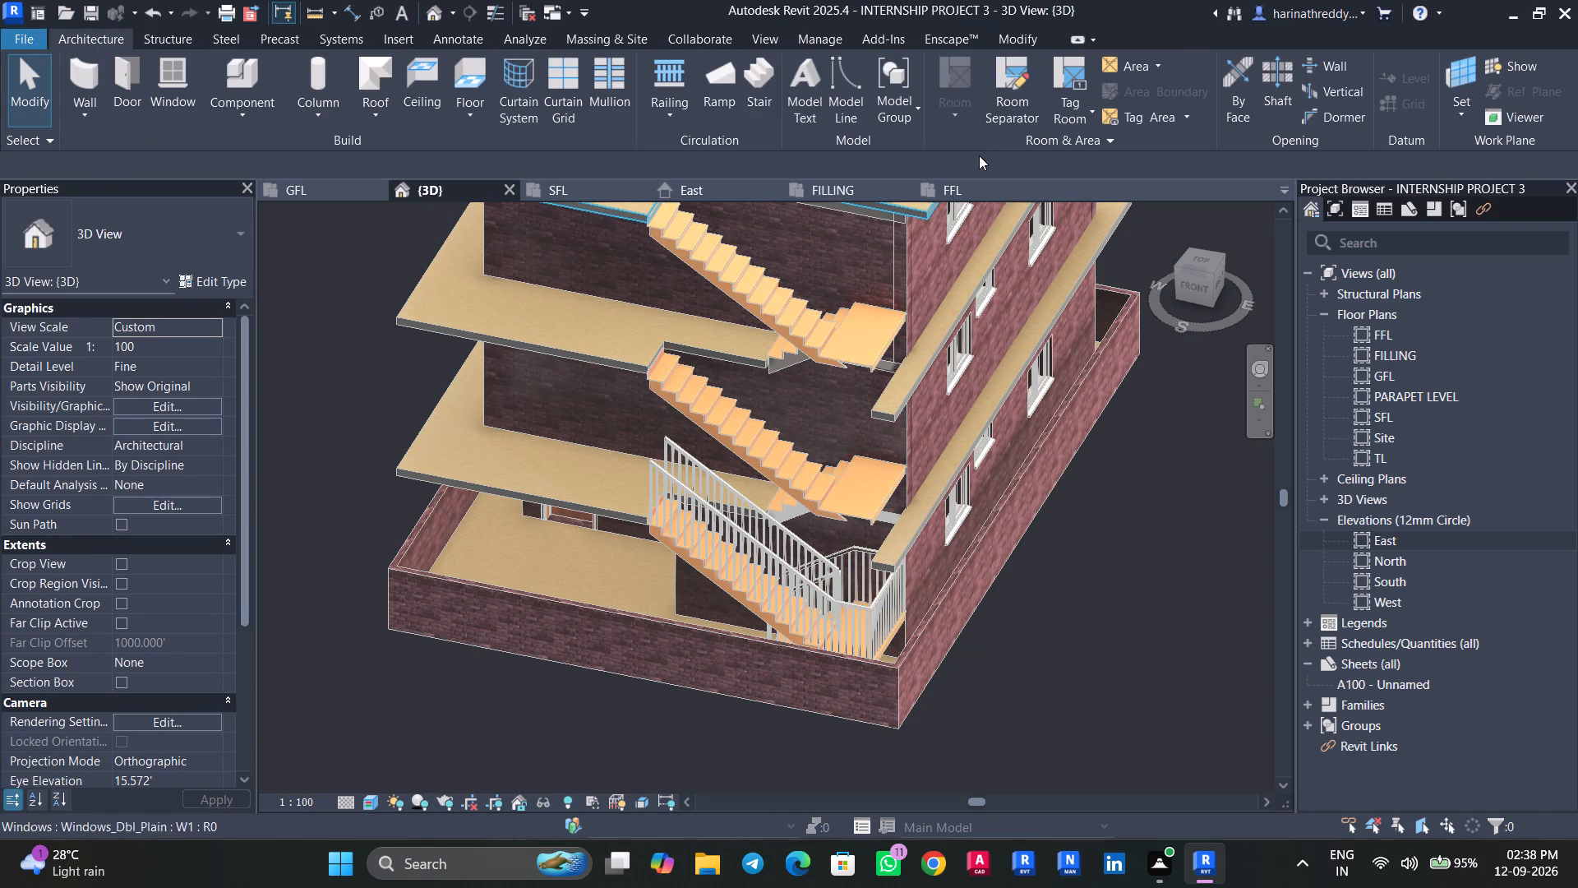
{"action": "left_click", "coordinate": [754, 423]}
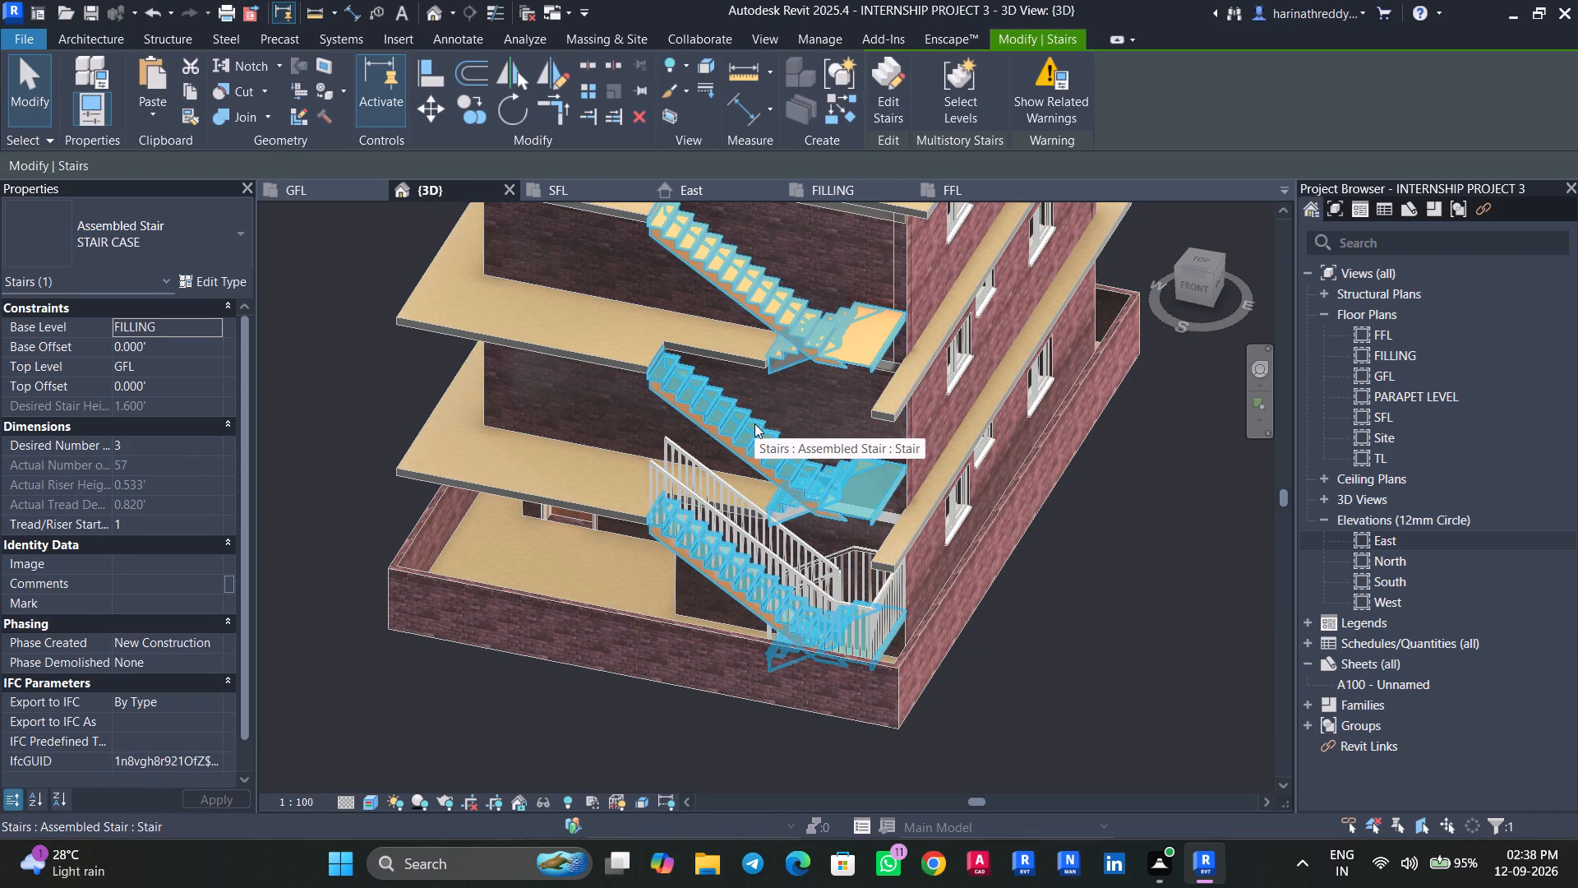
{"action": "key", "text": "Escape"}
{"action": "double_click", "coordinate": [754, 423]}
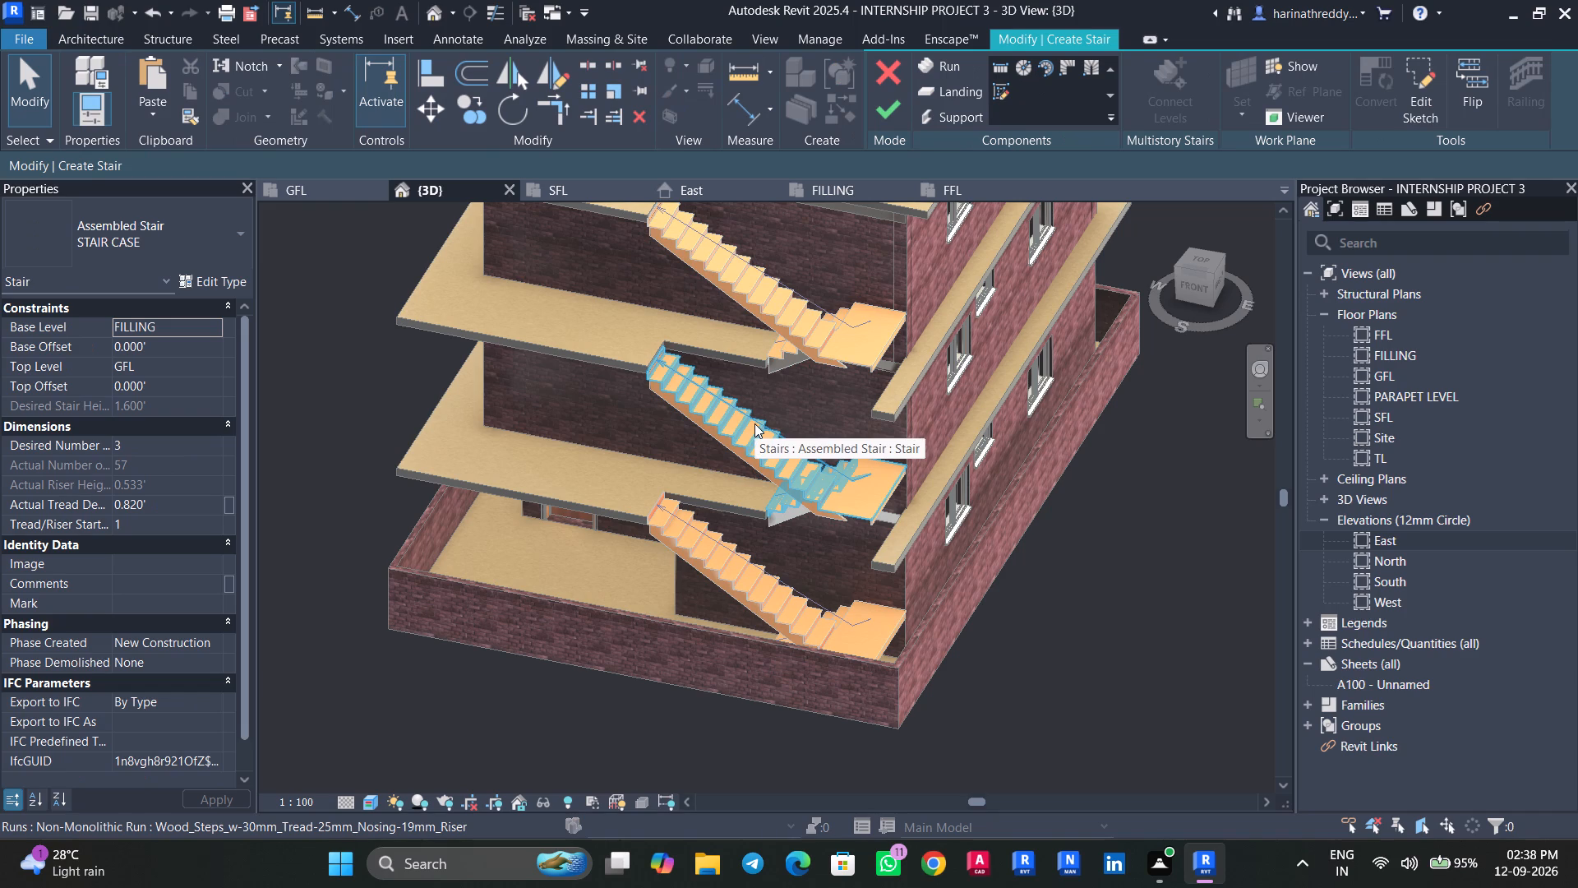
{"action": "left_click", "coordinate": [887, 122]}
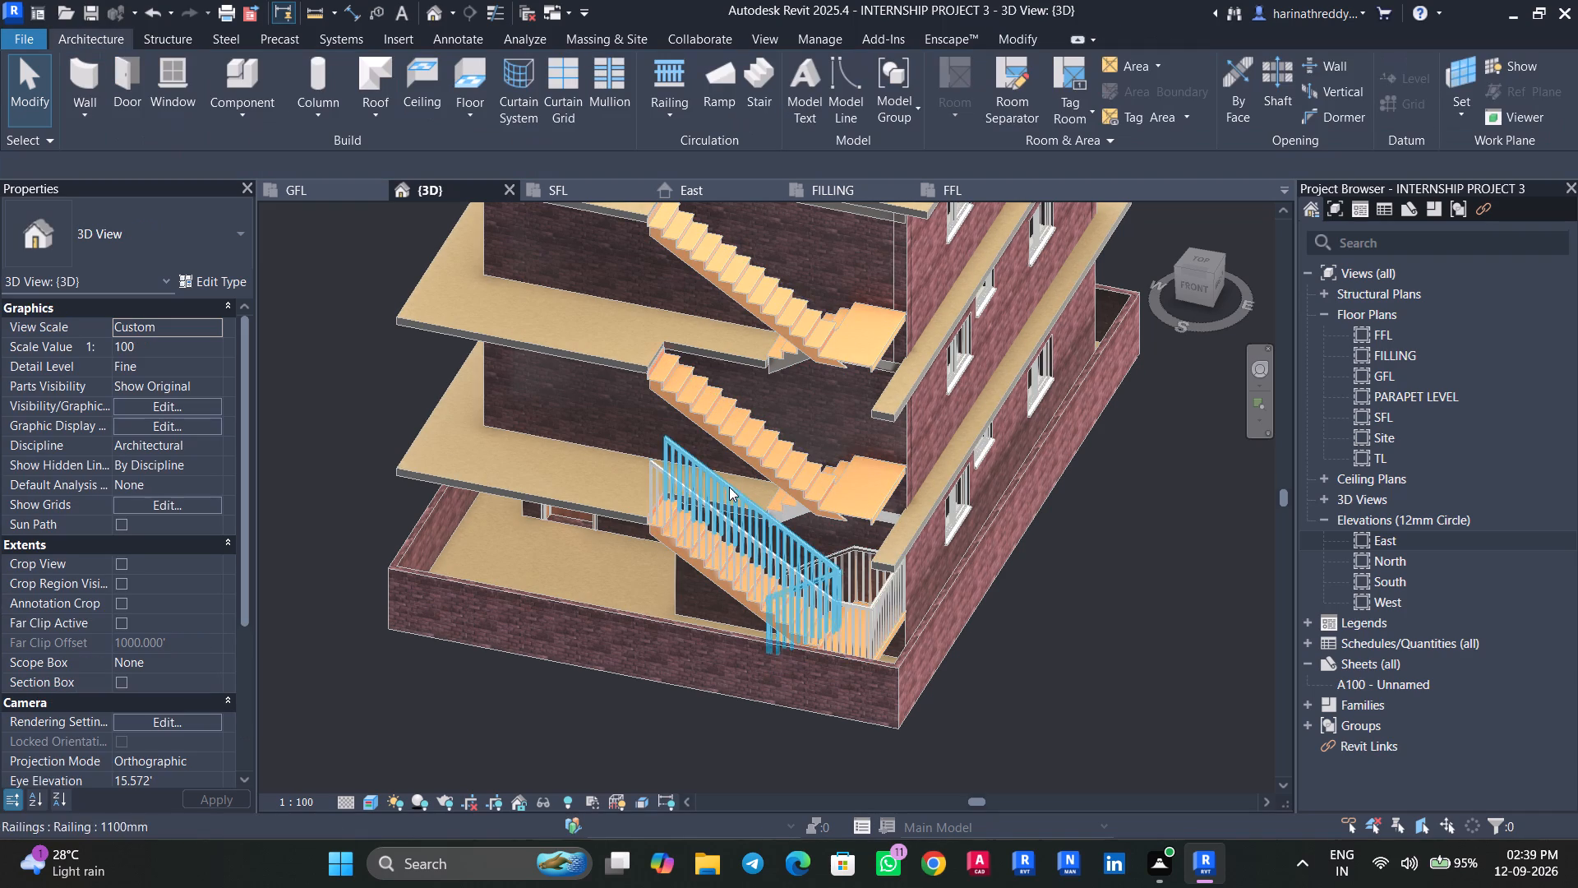
Open the staircase for editing from the front and delete the middle and top floor stair runs.
{"action": "left_click", "coordinate": [754, 460]}
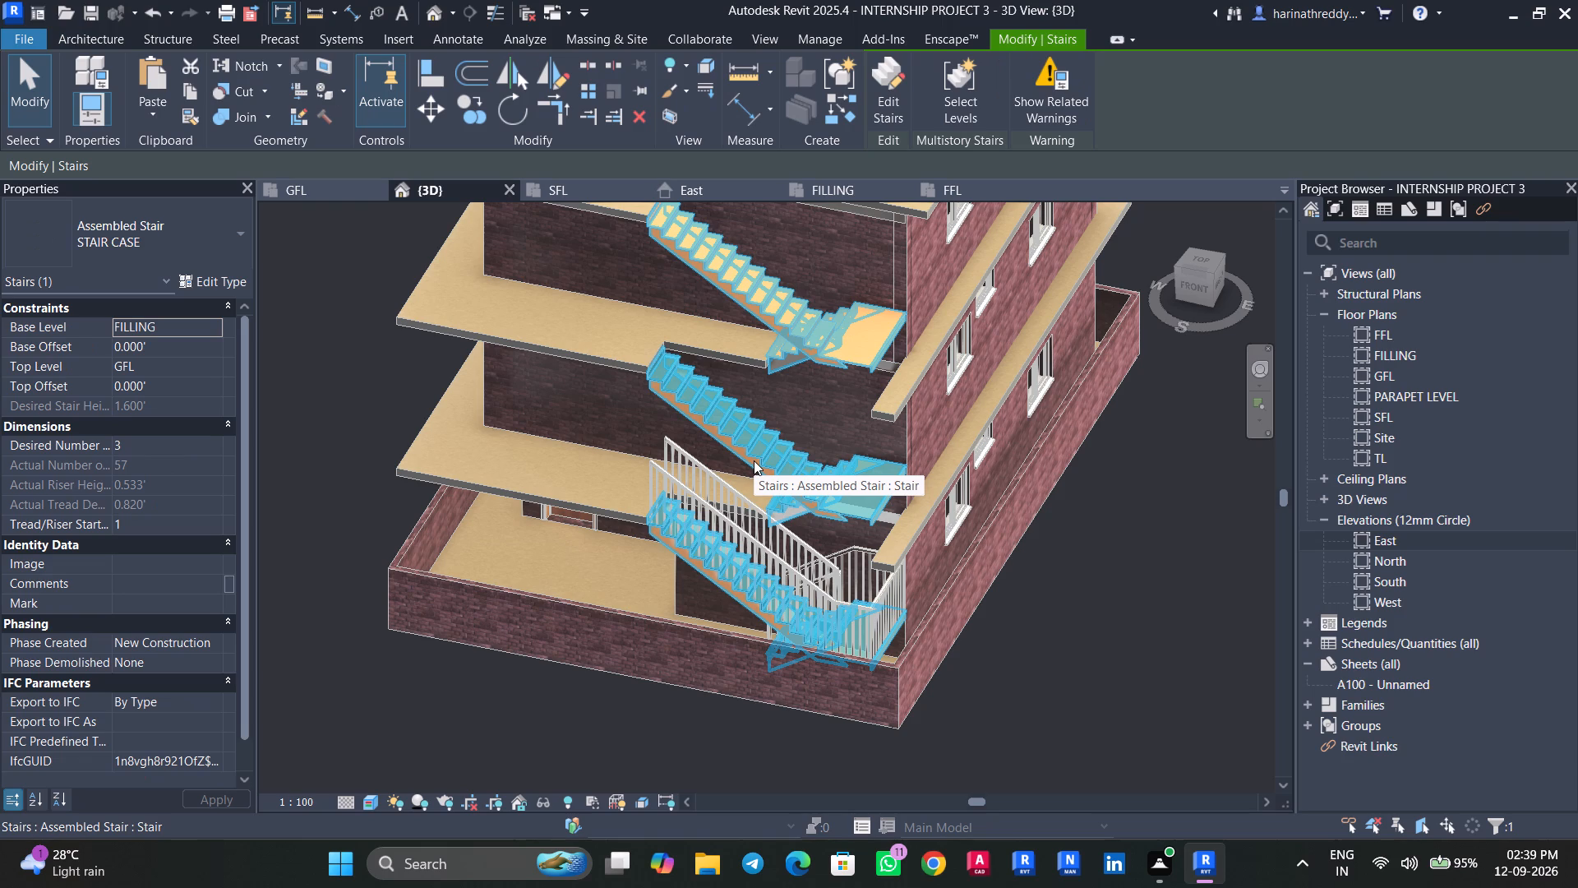
{"action": "left_click", "coordinate": [1194, 284]}
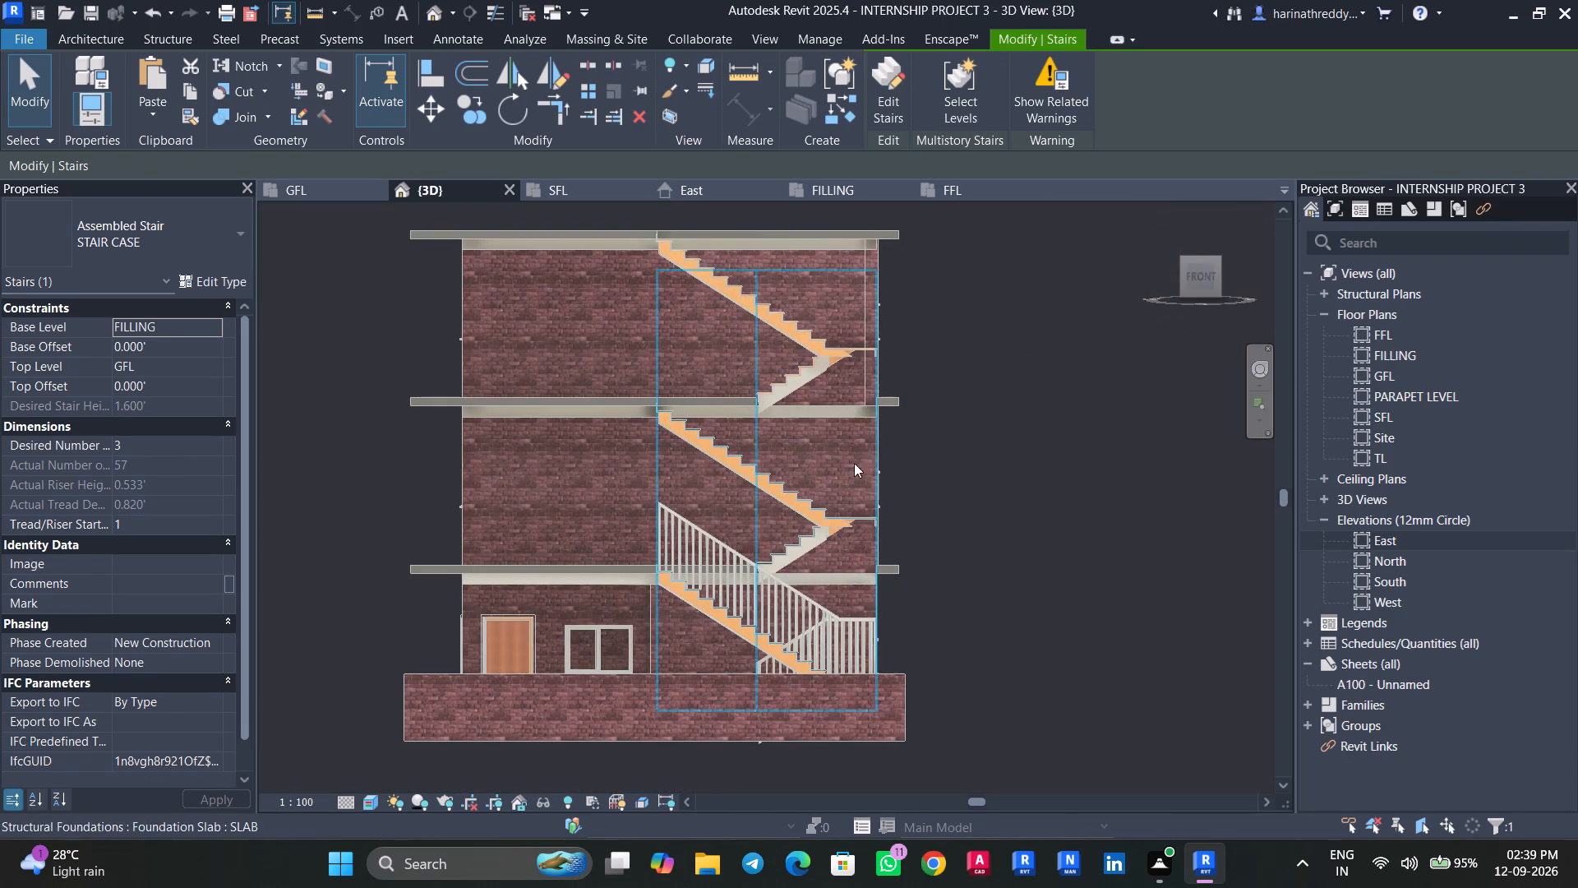
{"action": "key", "text": "Escape"}
{"action": "key", "text": "Escape"}
{"action": "triple_click", "coordinate": [810, 532]}
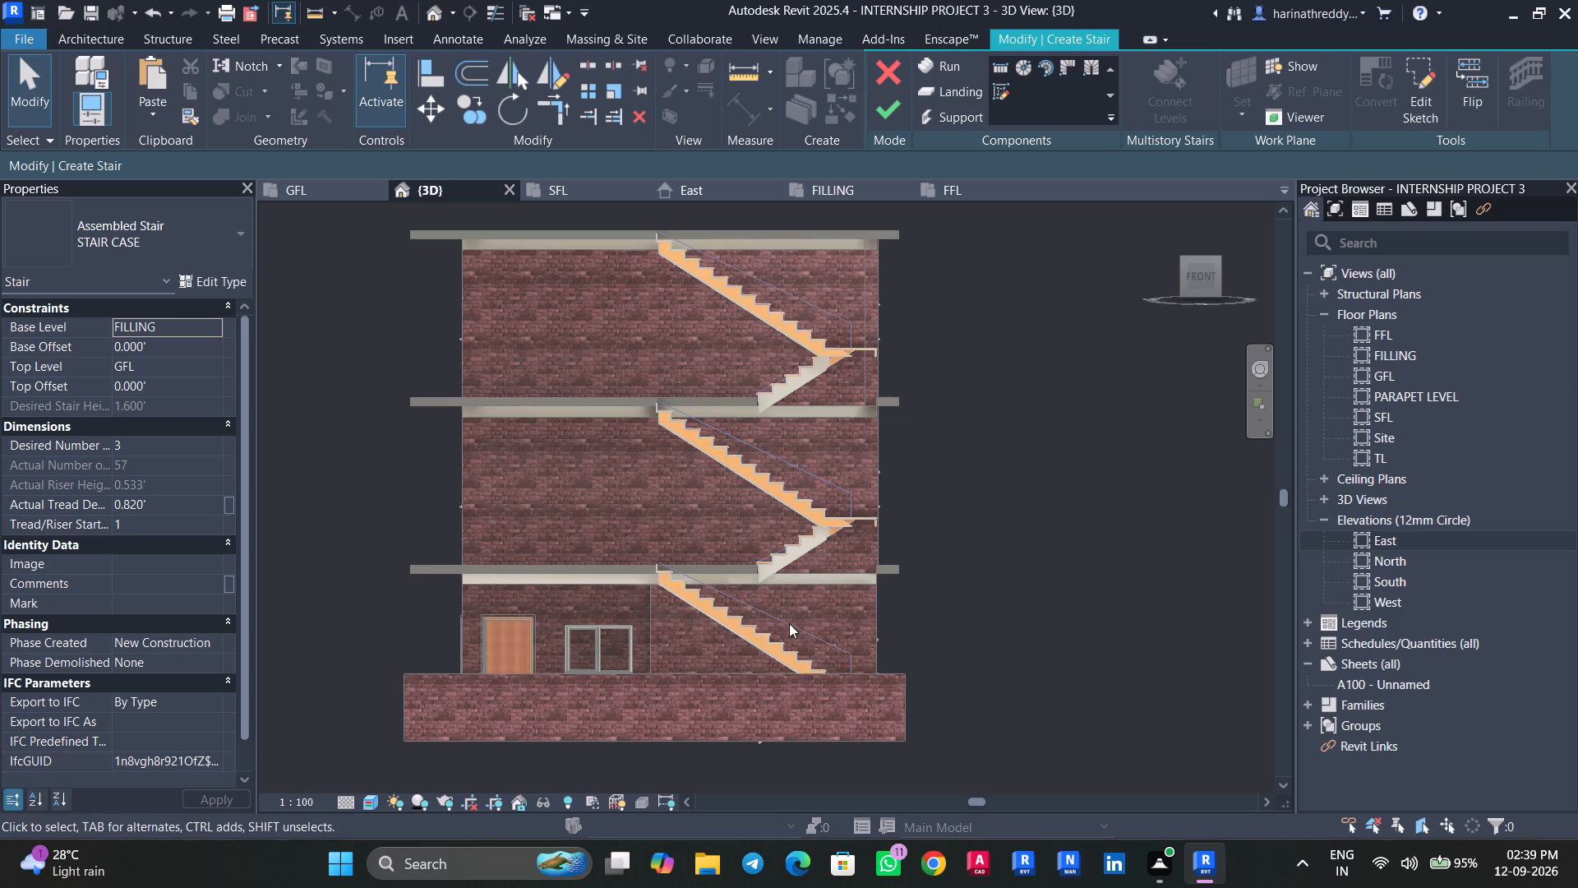
{"action": "left_click", "coordinate": [810, 544]}
{"action": "key", "text": "Delete"}
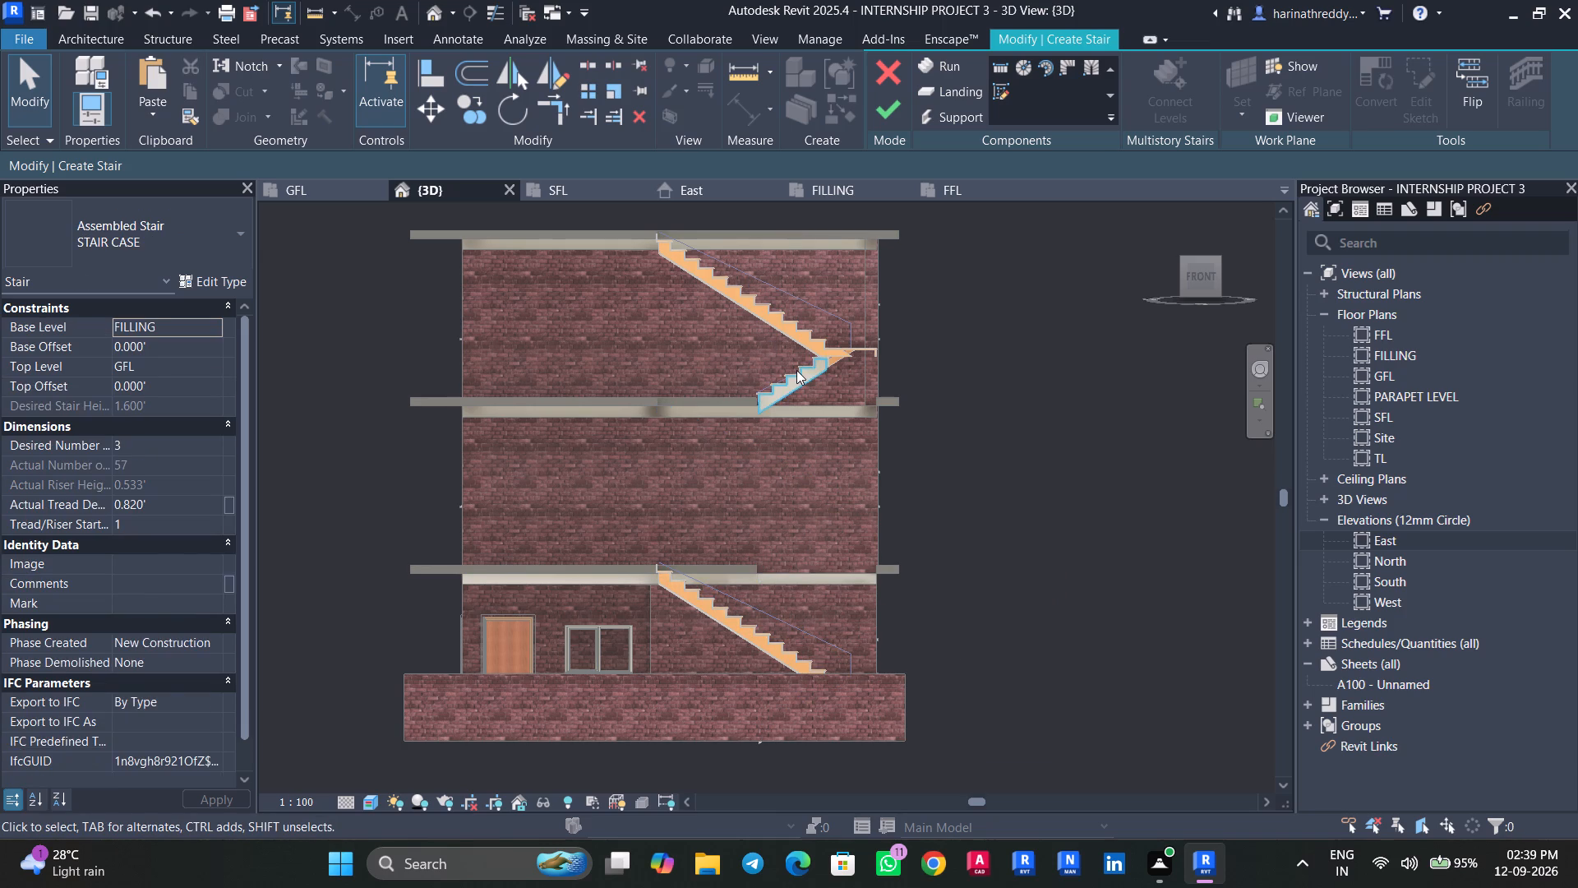
{"action": "left_click", "coordinate": [796, 370]}
{"action": "key", "text": "Delete"}
Copy the lowest stair run and paste it aligned to levels FFL and SFL.
{"action": "left_click", "coordinate": [734, 612]}
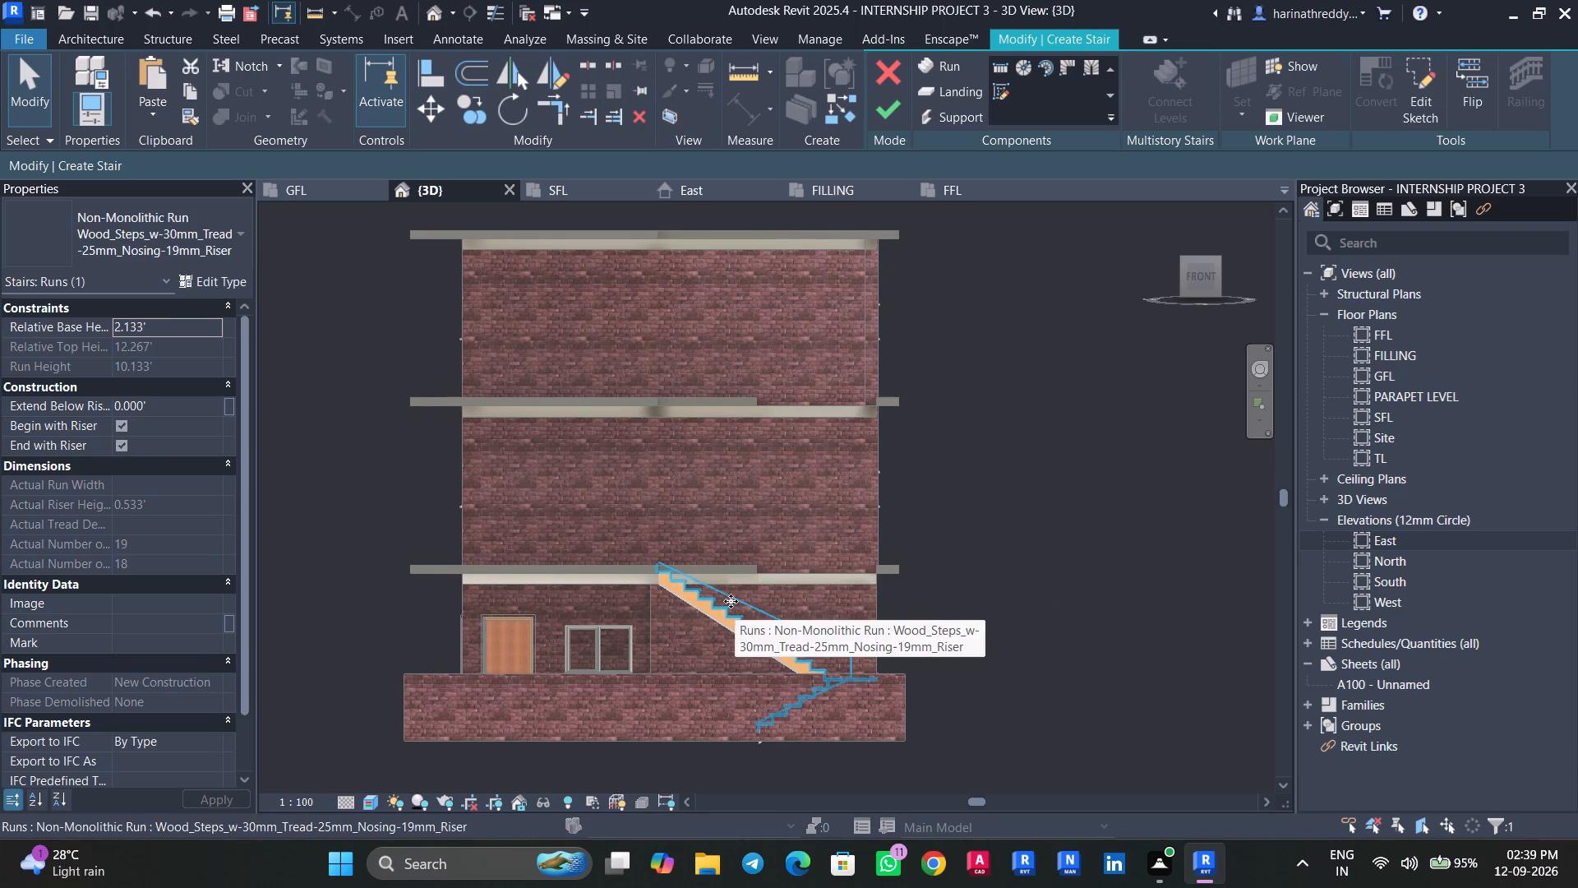
{"action": "left_click", "coordinate": [187, 93]}
{"action": "double_click", "coordinate": [150, 128]}
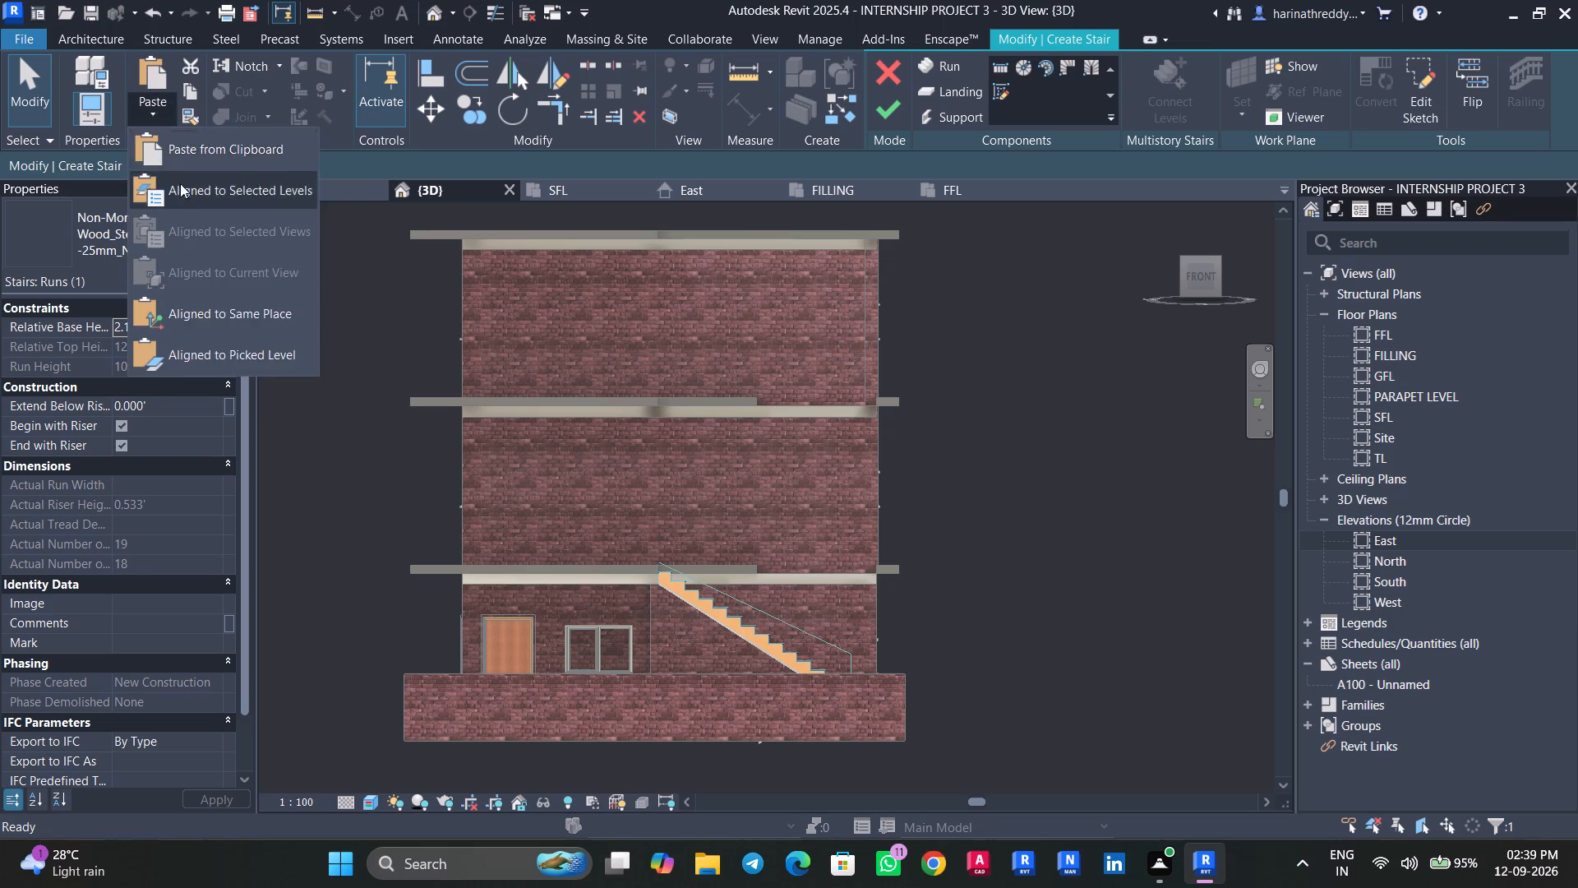
{"action": "left_click", "coordinate": [187, 194]}
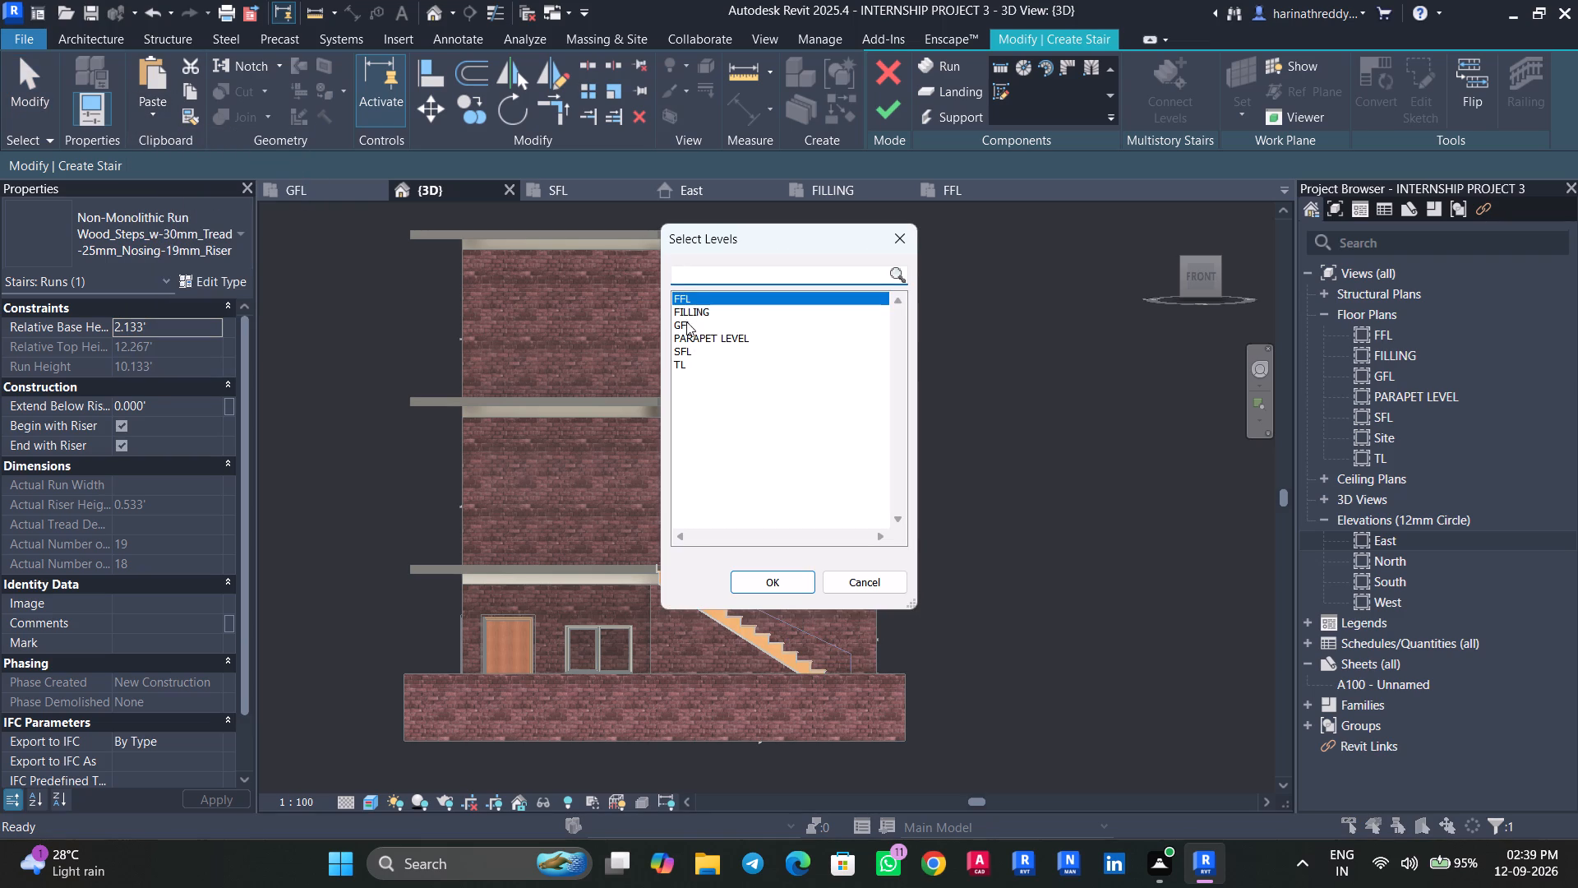
{"action": "left_click", "coordinate": [692, 349], "text": "ctrl"}
{"action": "left_click", "coordinate": [771, 586]}
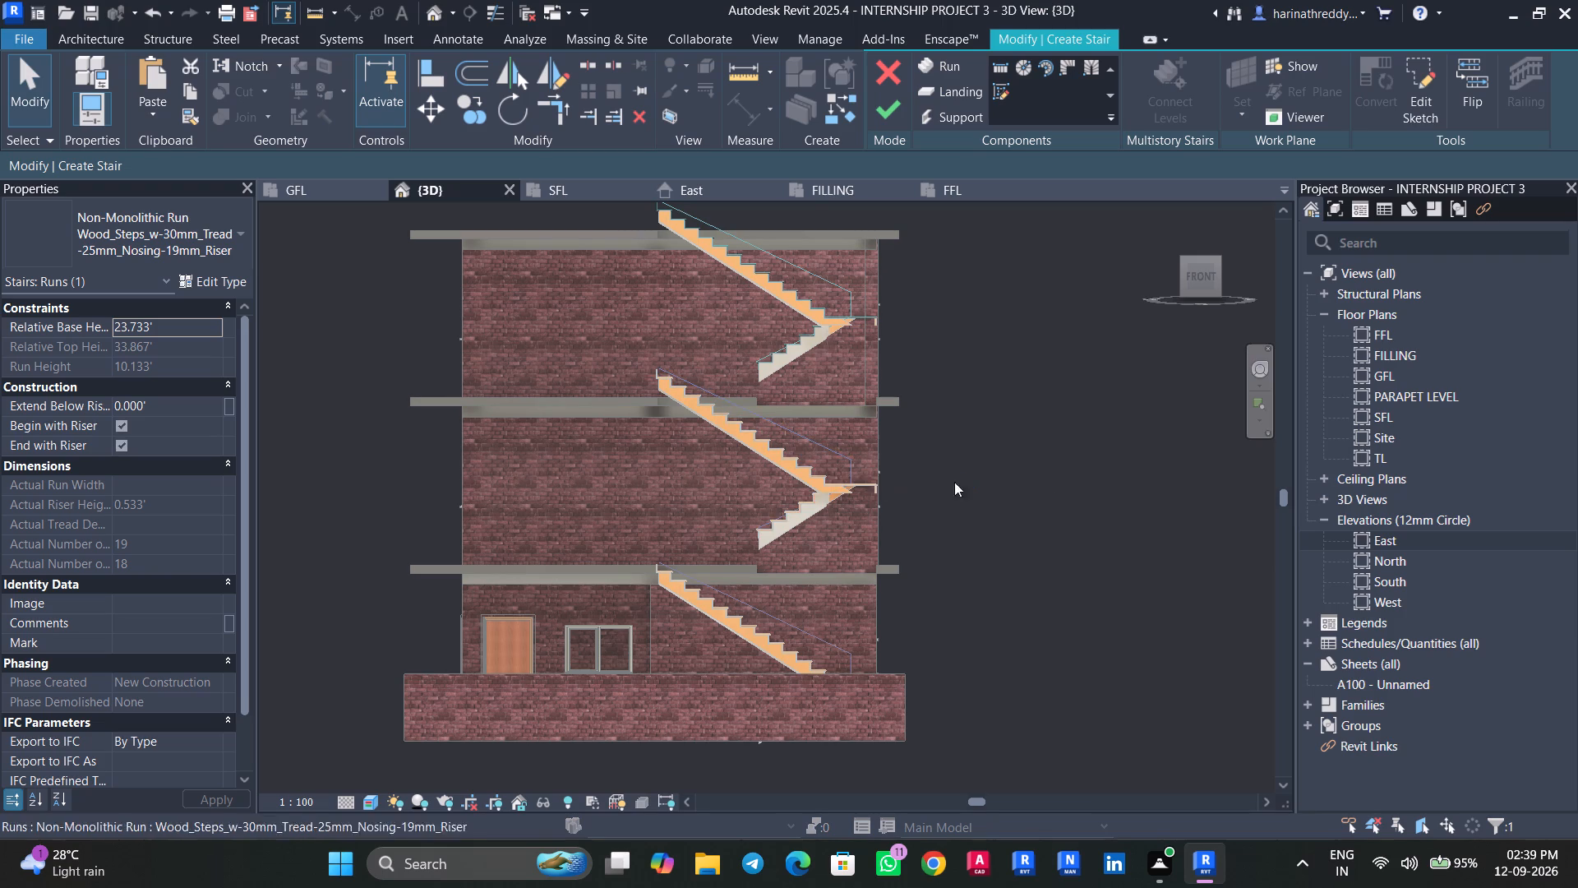
{"action": "key", "text": "Escape"}
In the East elevation, set the middle stair run's relative base height to 11.6'.
{"action": "left_click", "coordinate": [791, 472]}
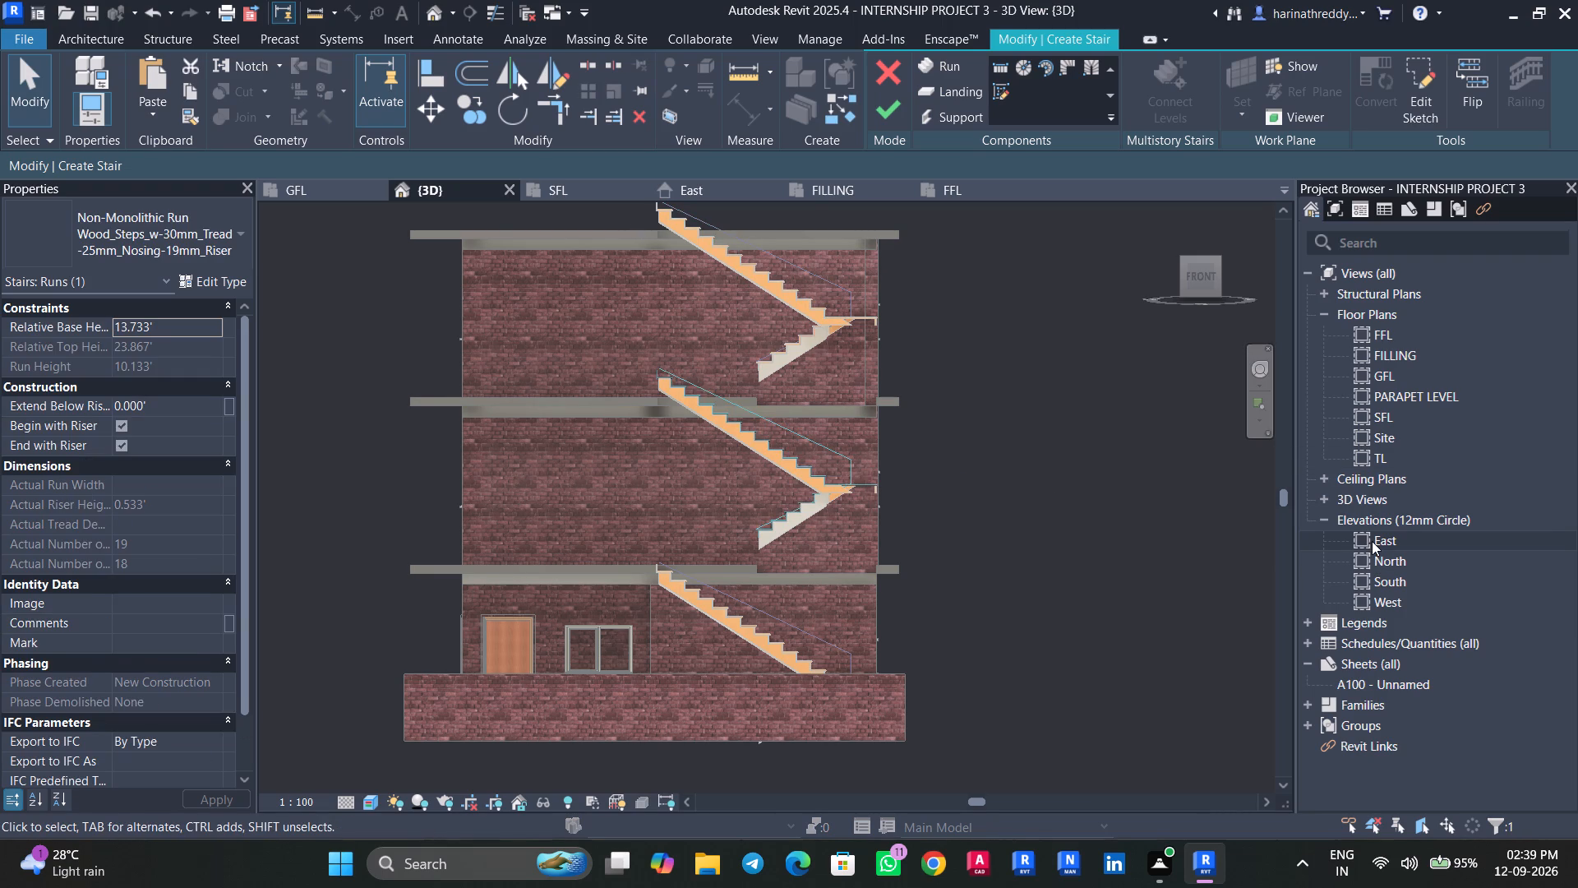
{"action": "double_click", "coordinate": [1372, 541]}
{"action": "middle_click_drag", "start_coordinate": [335, 553], "coordinate": [357, 456]}
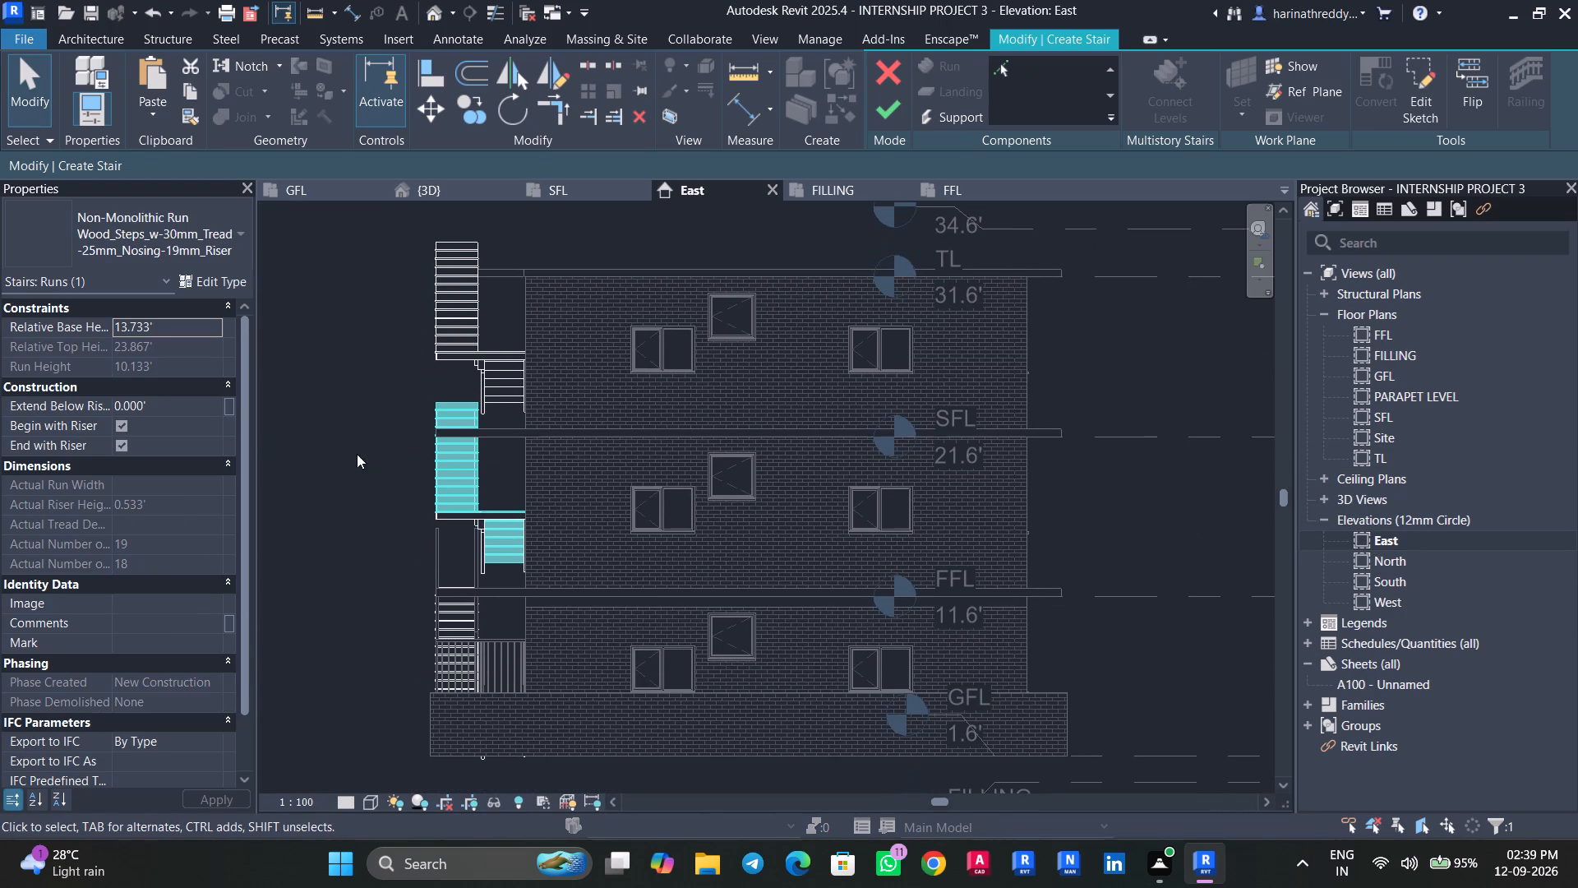
{"action": "left_click", "coordinate": [182, 333]}
{"action": "type", "text": "11.6'"}
{"action": "key", "text": "Return"}
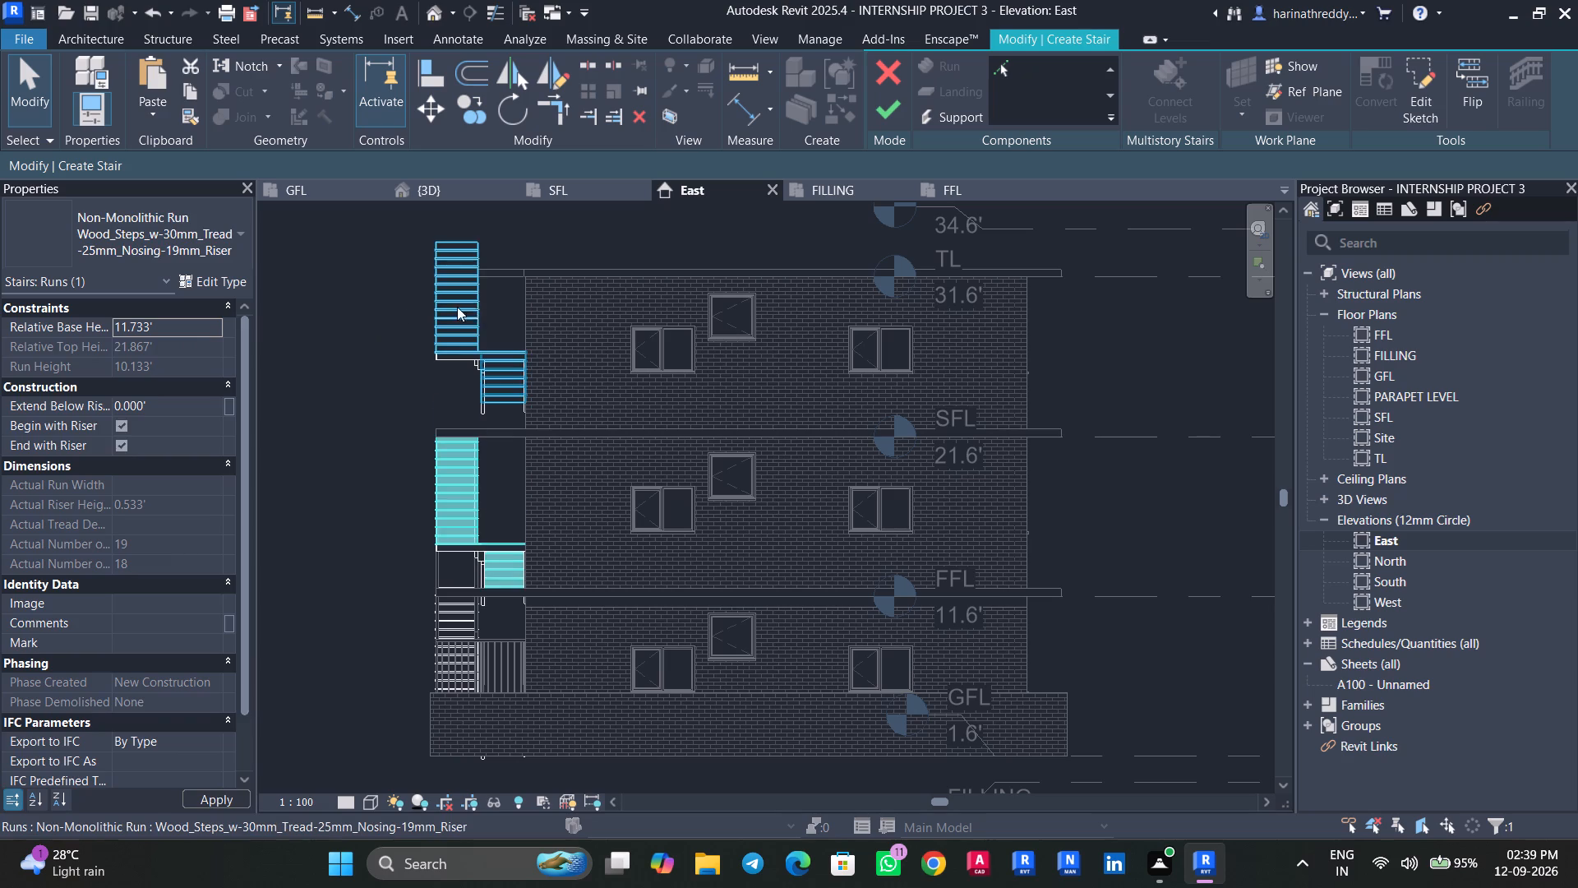
{"action": "key", "text": "Escape"}
Set the top stair run's relative base height to 21.6' and finish the staircase edit.
{"action": "left_click", "coordinate": [469, 349]}
{"action": "left_click", "coordinate": [192, 328]}
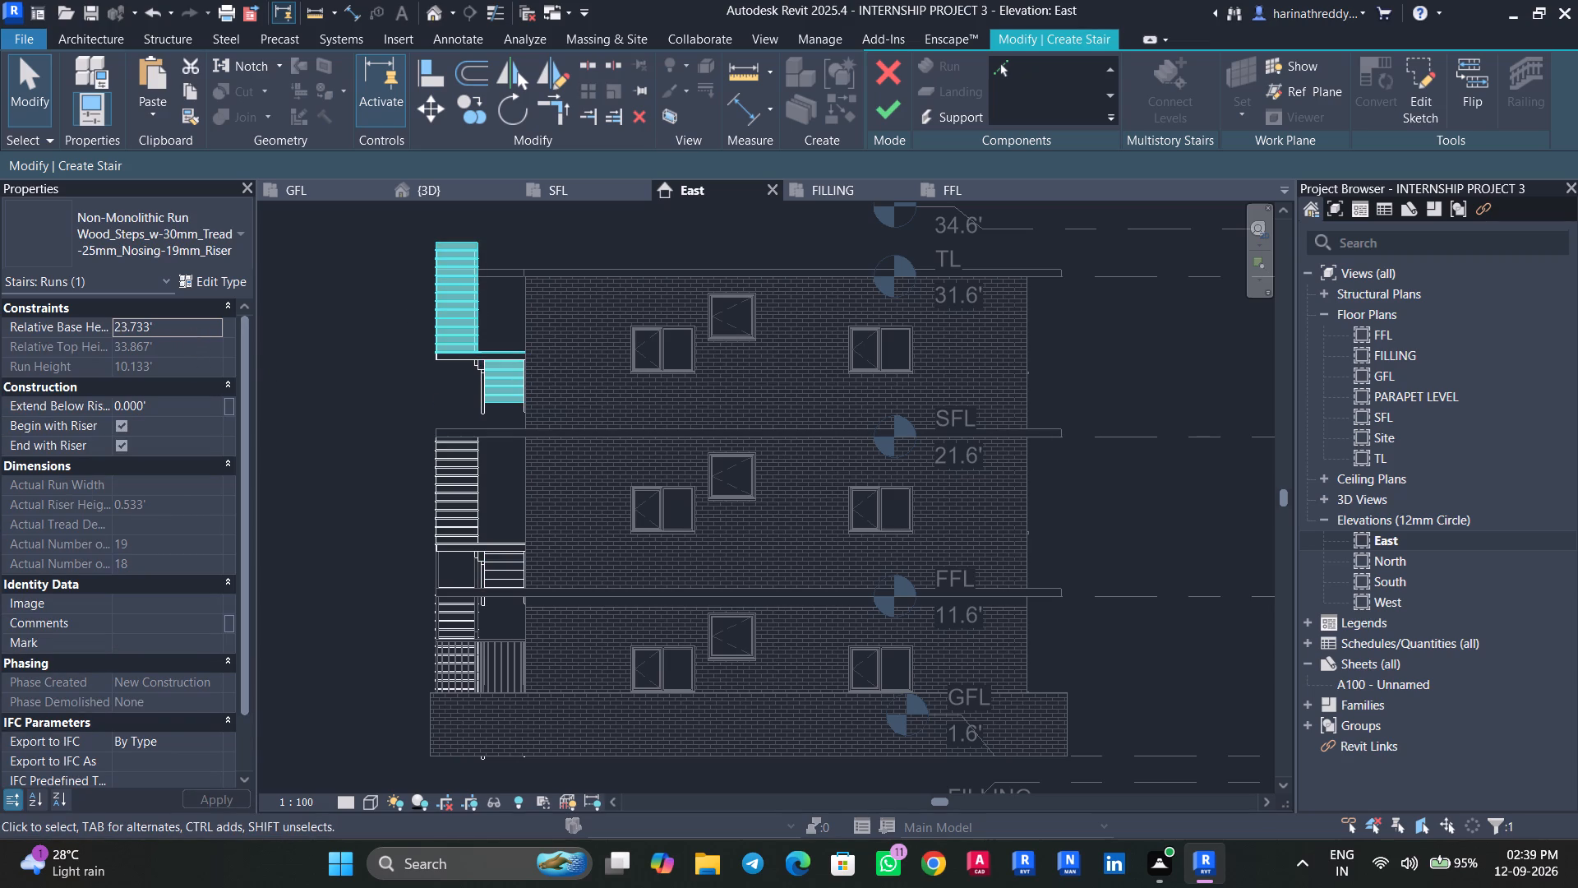
{"action": "type", "text": "21.6'"}
{"action": "key", "text": "Return"}
{"action": "key", "text": "Escape"}
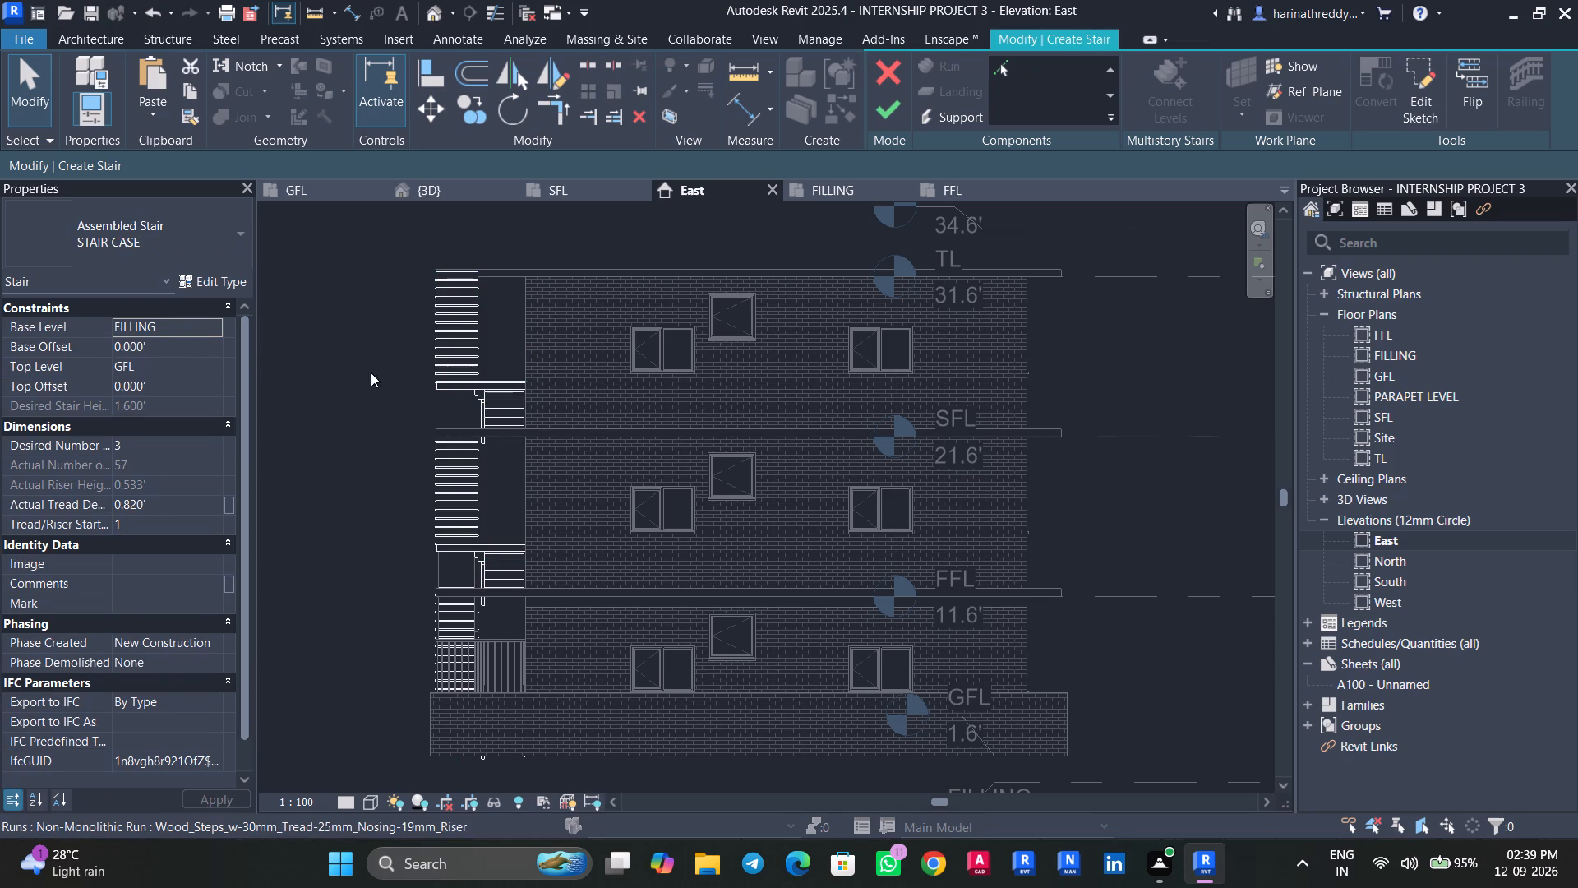
{"action": "middle_click_drag", "start_coordinate": [319, 393], "coordinate": [367, 440]}
{"action": "left_click", "coordinate": [884, 115]}
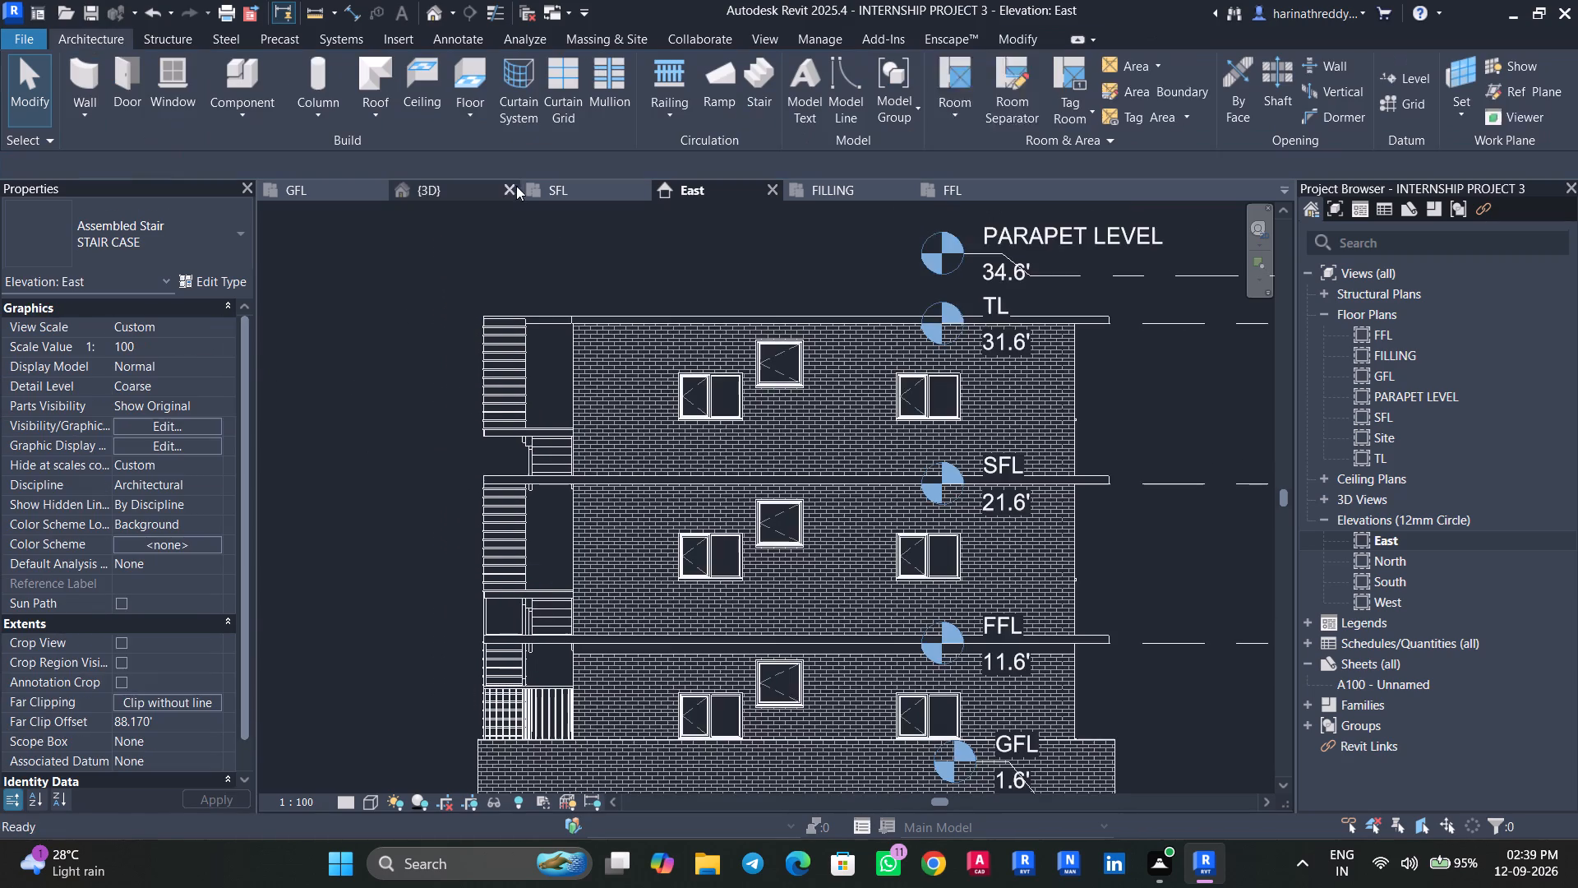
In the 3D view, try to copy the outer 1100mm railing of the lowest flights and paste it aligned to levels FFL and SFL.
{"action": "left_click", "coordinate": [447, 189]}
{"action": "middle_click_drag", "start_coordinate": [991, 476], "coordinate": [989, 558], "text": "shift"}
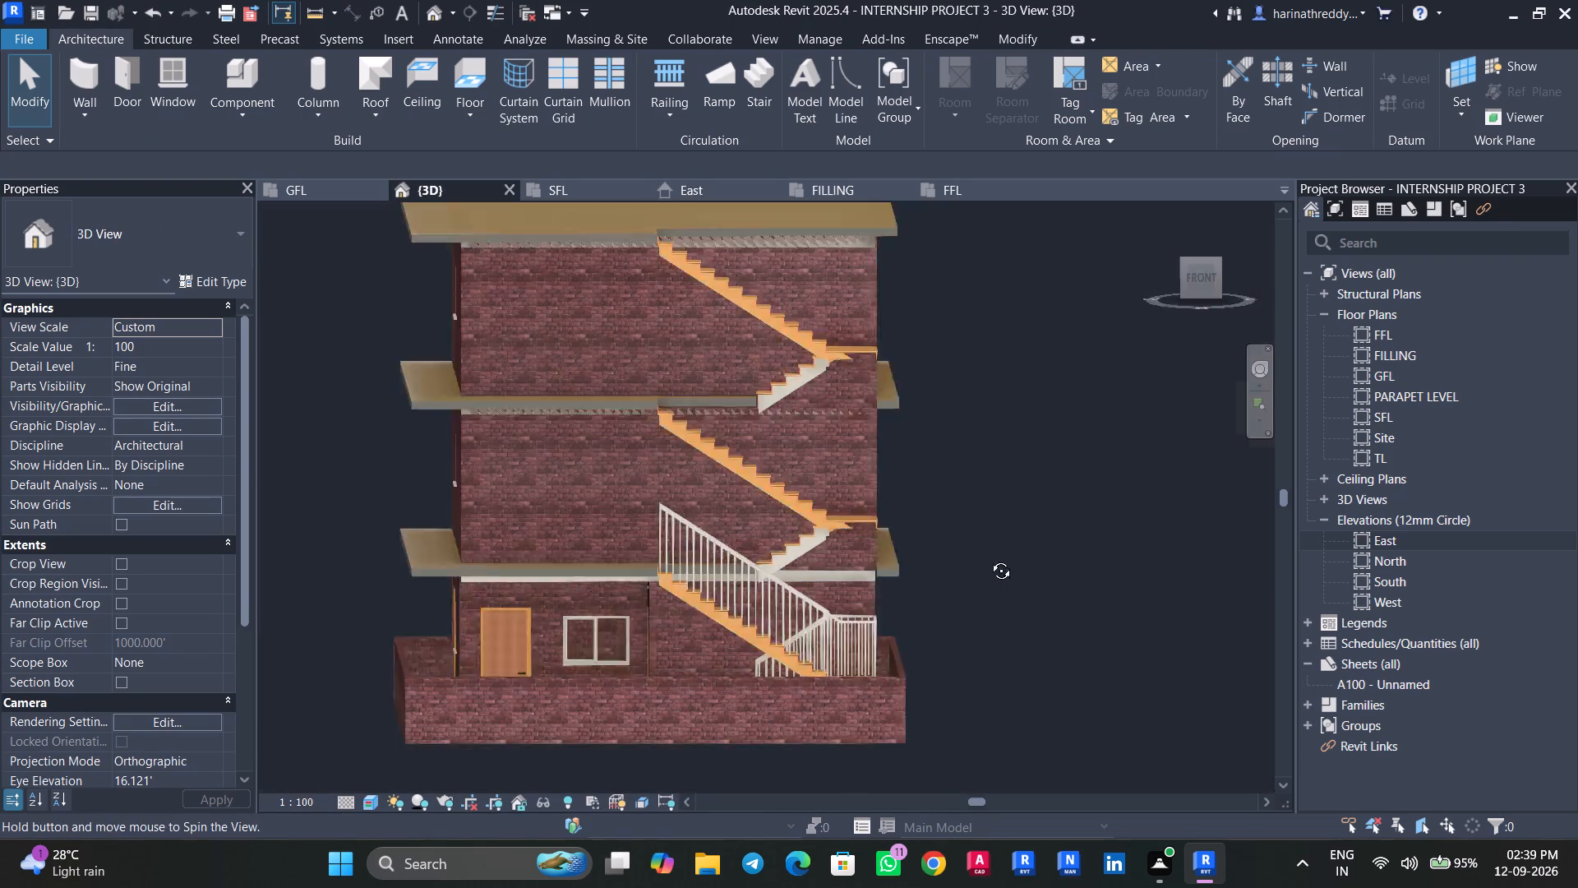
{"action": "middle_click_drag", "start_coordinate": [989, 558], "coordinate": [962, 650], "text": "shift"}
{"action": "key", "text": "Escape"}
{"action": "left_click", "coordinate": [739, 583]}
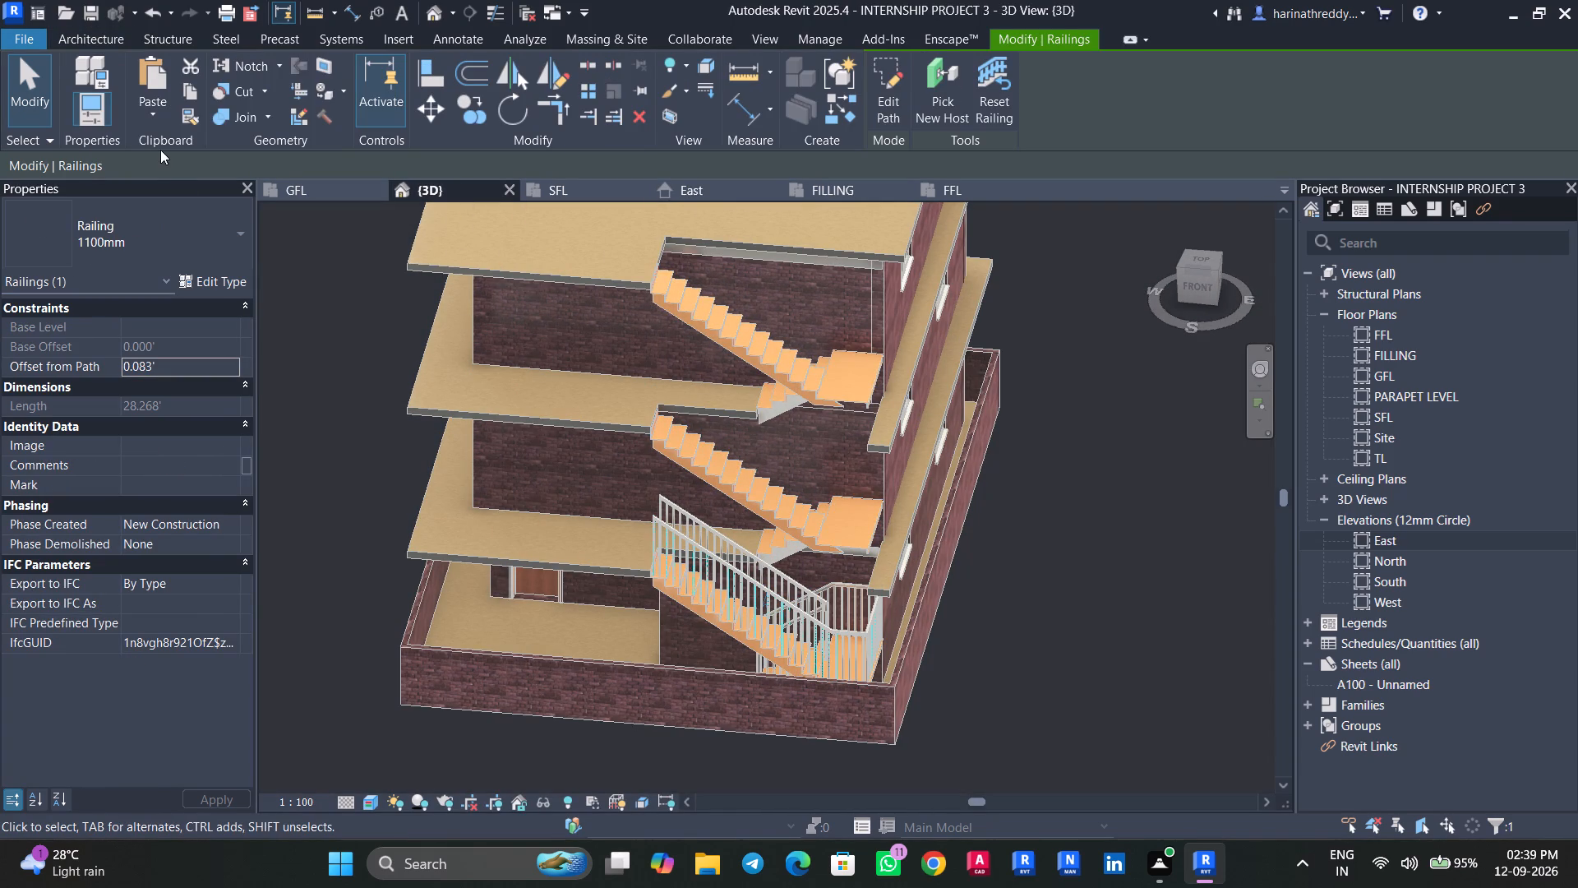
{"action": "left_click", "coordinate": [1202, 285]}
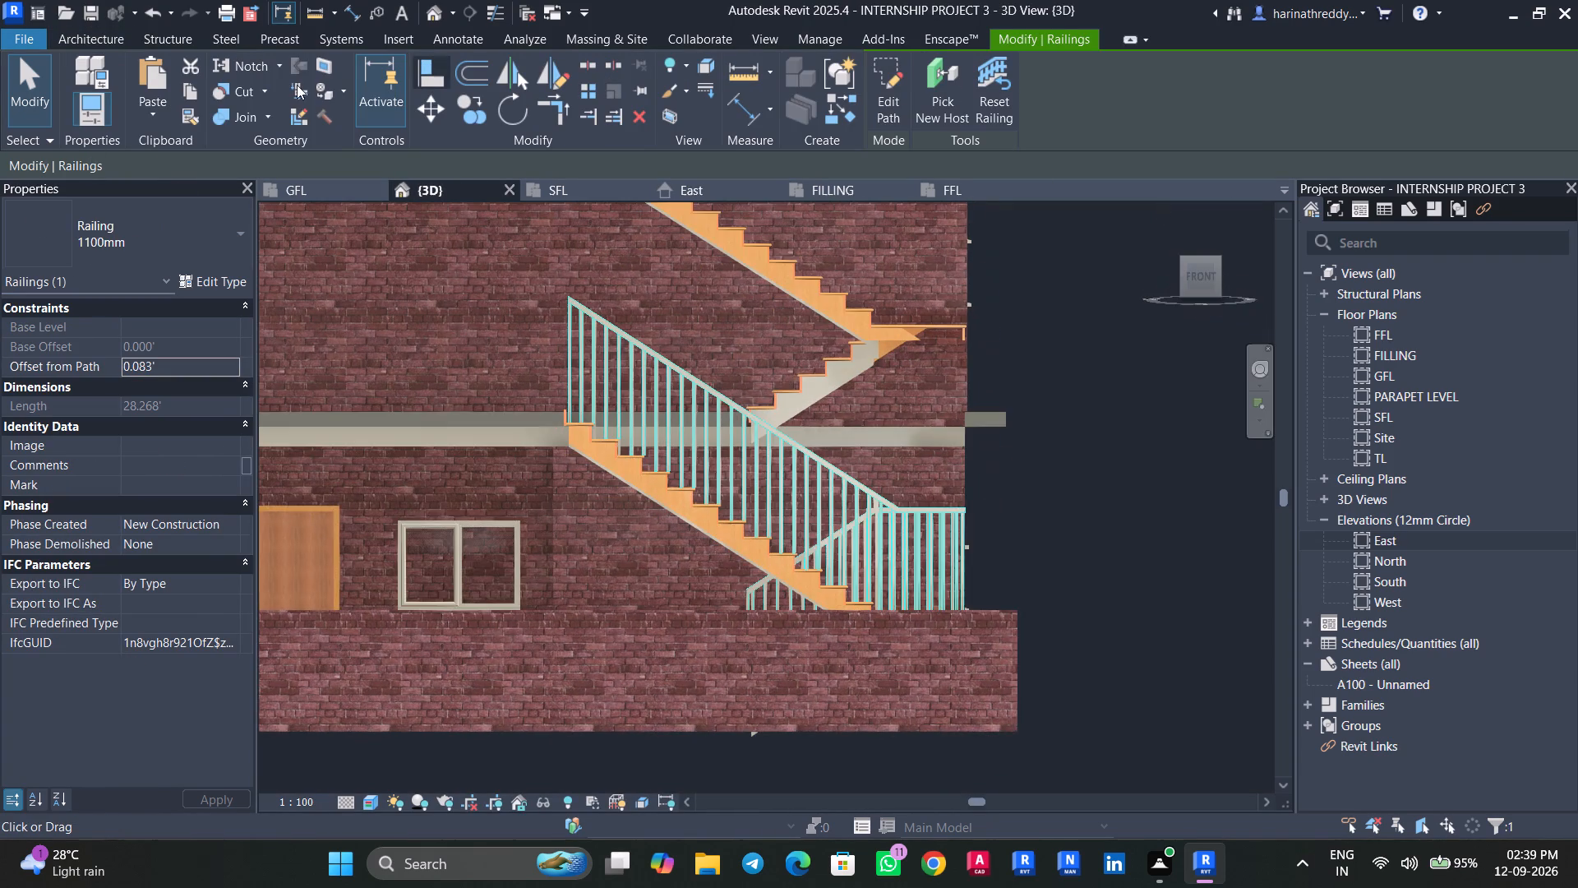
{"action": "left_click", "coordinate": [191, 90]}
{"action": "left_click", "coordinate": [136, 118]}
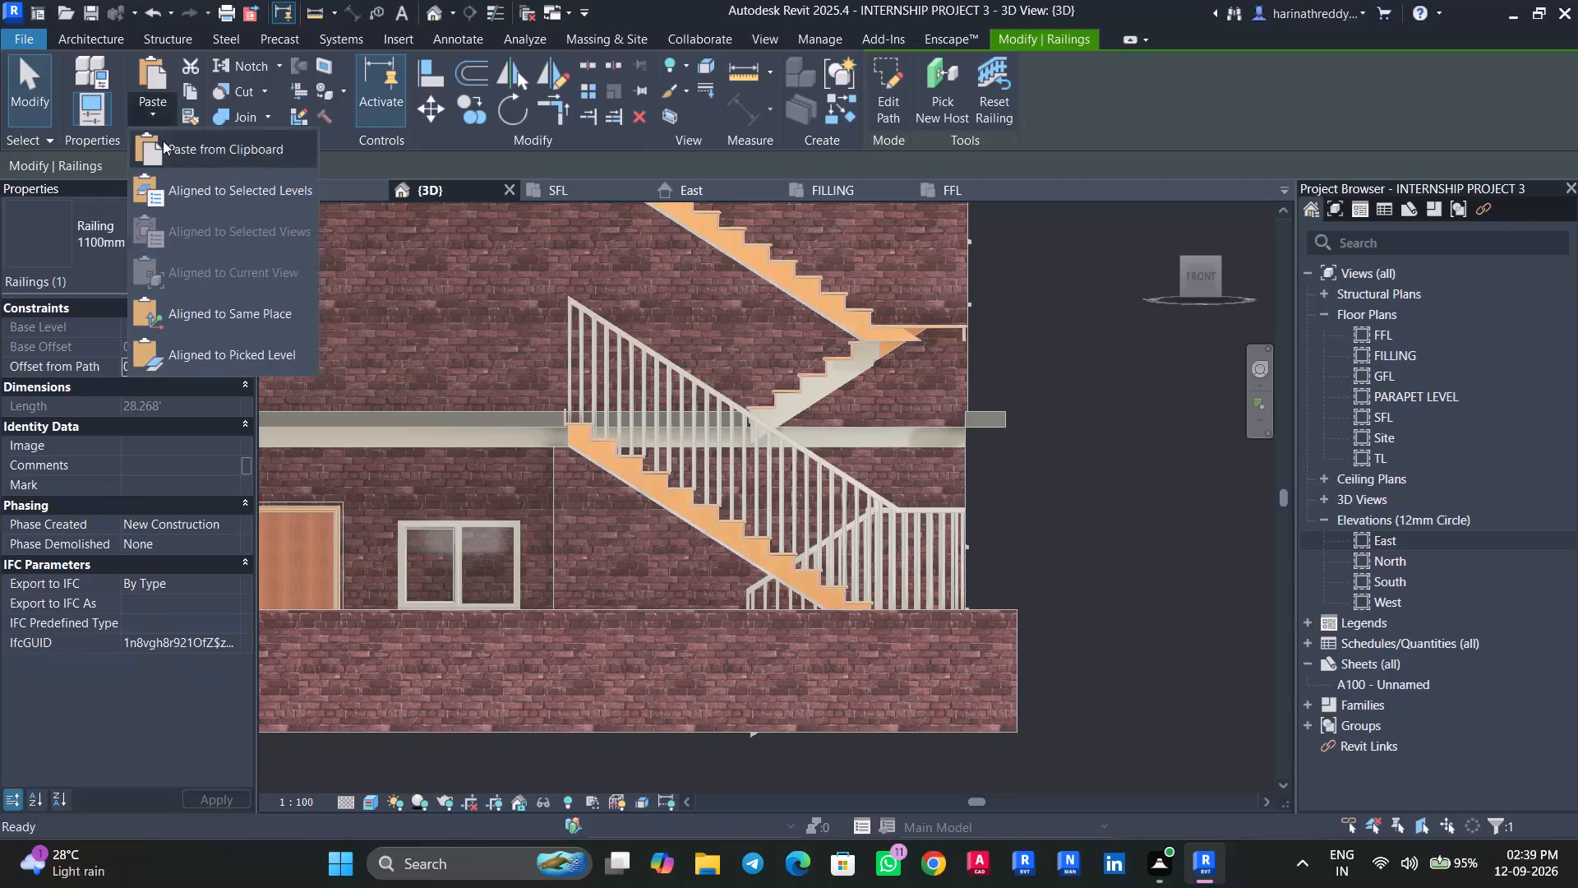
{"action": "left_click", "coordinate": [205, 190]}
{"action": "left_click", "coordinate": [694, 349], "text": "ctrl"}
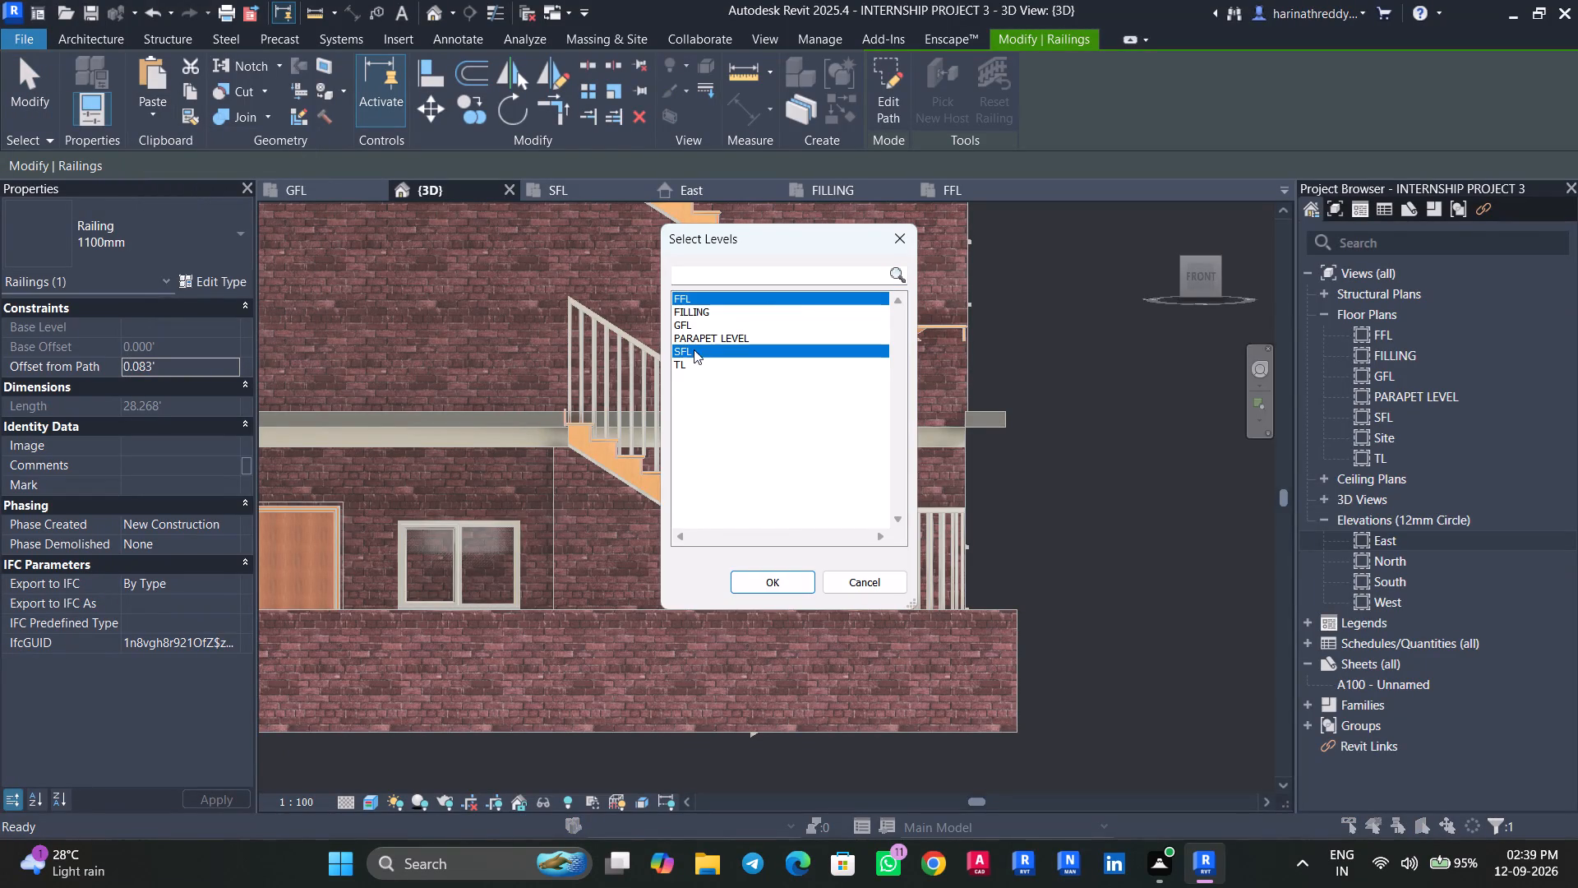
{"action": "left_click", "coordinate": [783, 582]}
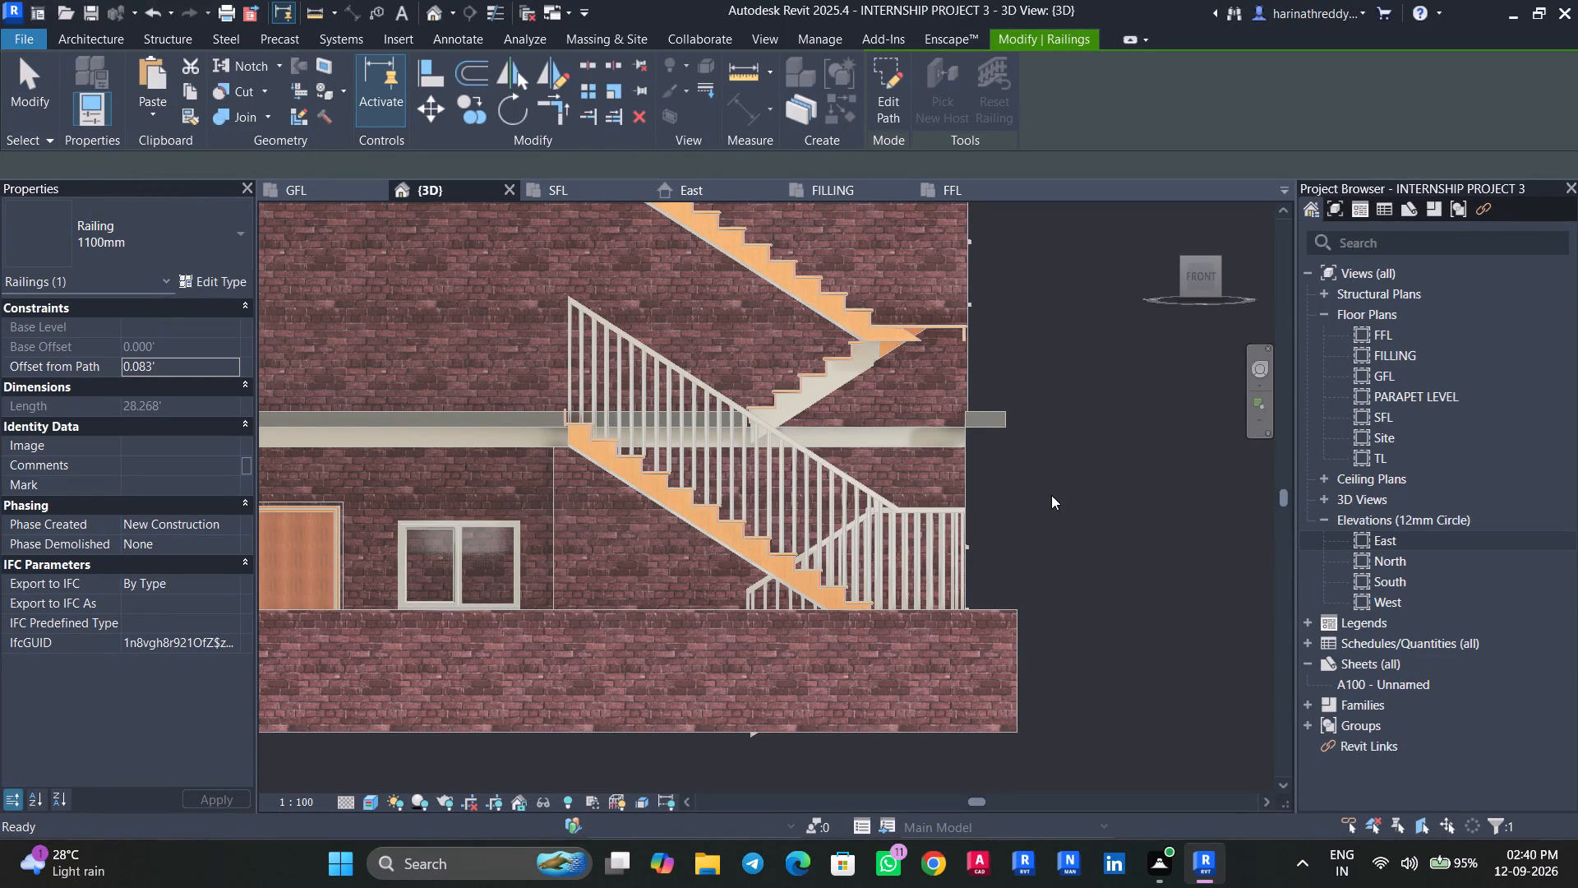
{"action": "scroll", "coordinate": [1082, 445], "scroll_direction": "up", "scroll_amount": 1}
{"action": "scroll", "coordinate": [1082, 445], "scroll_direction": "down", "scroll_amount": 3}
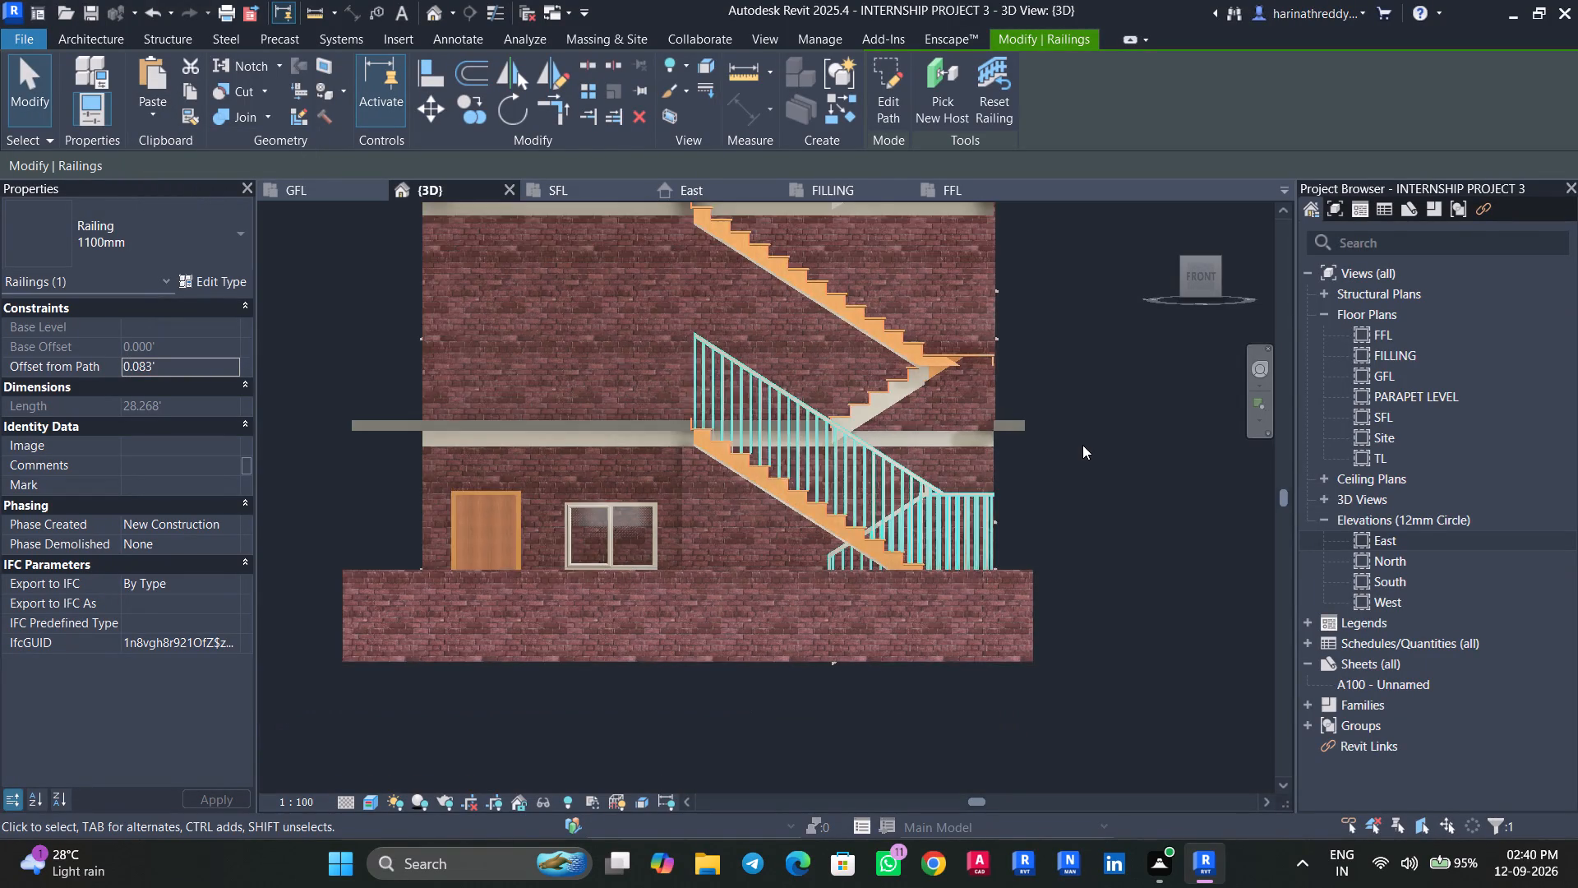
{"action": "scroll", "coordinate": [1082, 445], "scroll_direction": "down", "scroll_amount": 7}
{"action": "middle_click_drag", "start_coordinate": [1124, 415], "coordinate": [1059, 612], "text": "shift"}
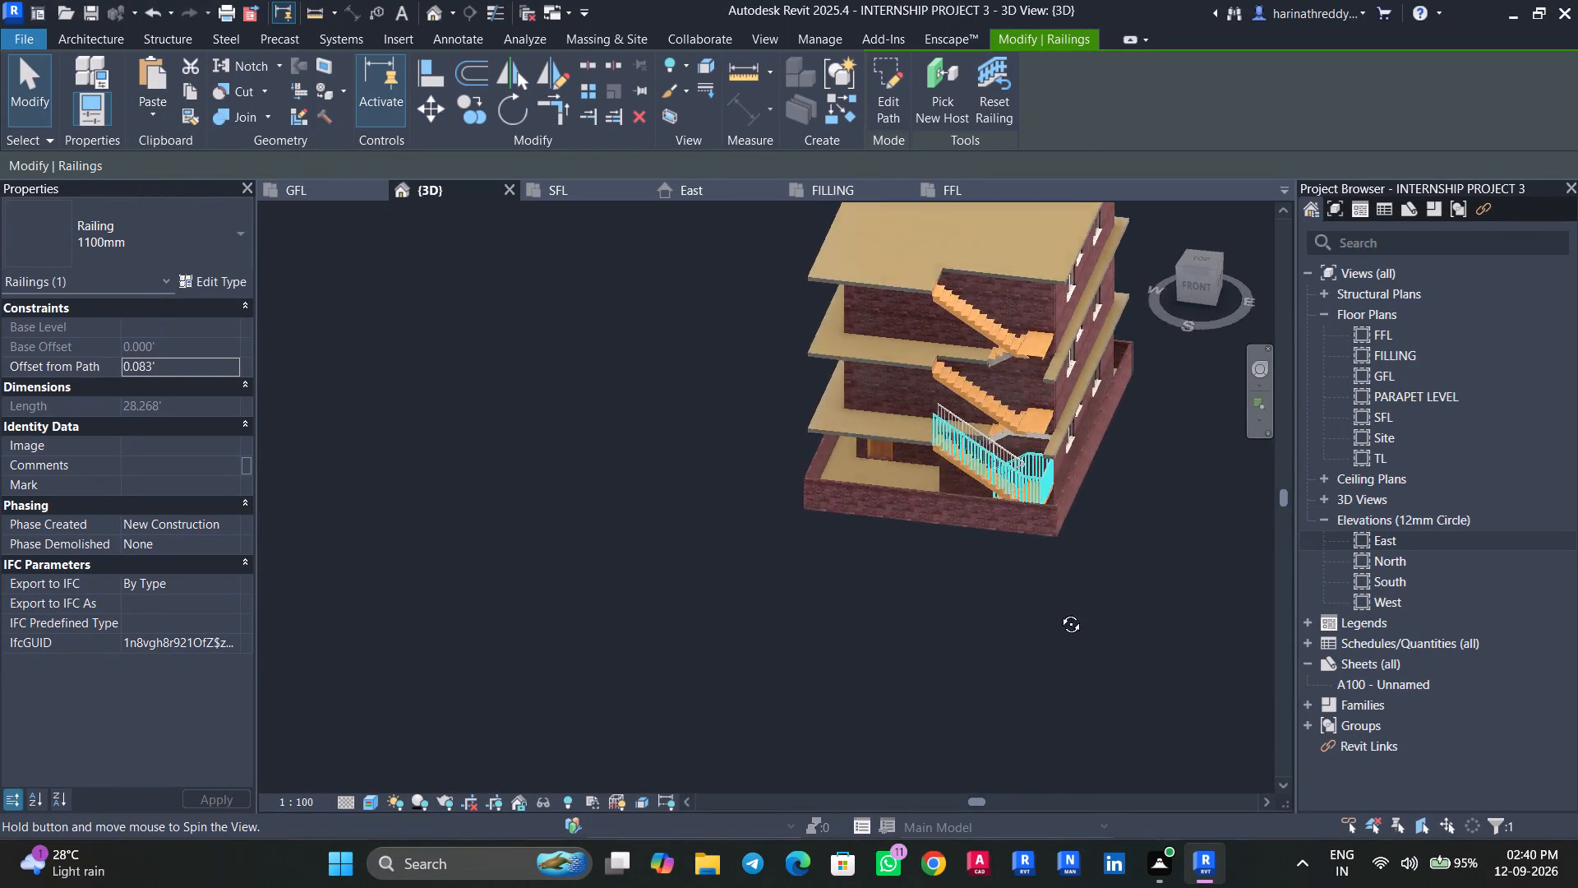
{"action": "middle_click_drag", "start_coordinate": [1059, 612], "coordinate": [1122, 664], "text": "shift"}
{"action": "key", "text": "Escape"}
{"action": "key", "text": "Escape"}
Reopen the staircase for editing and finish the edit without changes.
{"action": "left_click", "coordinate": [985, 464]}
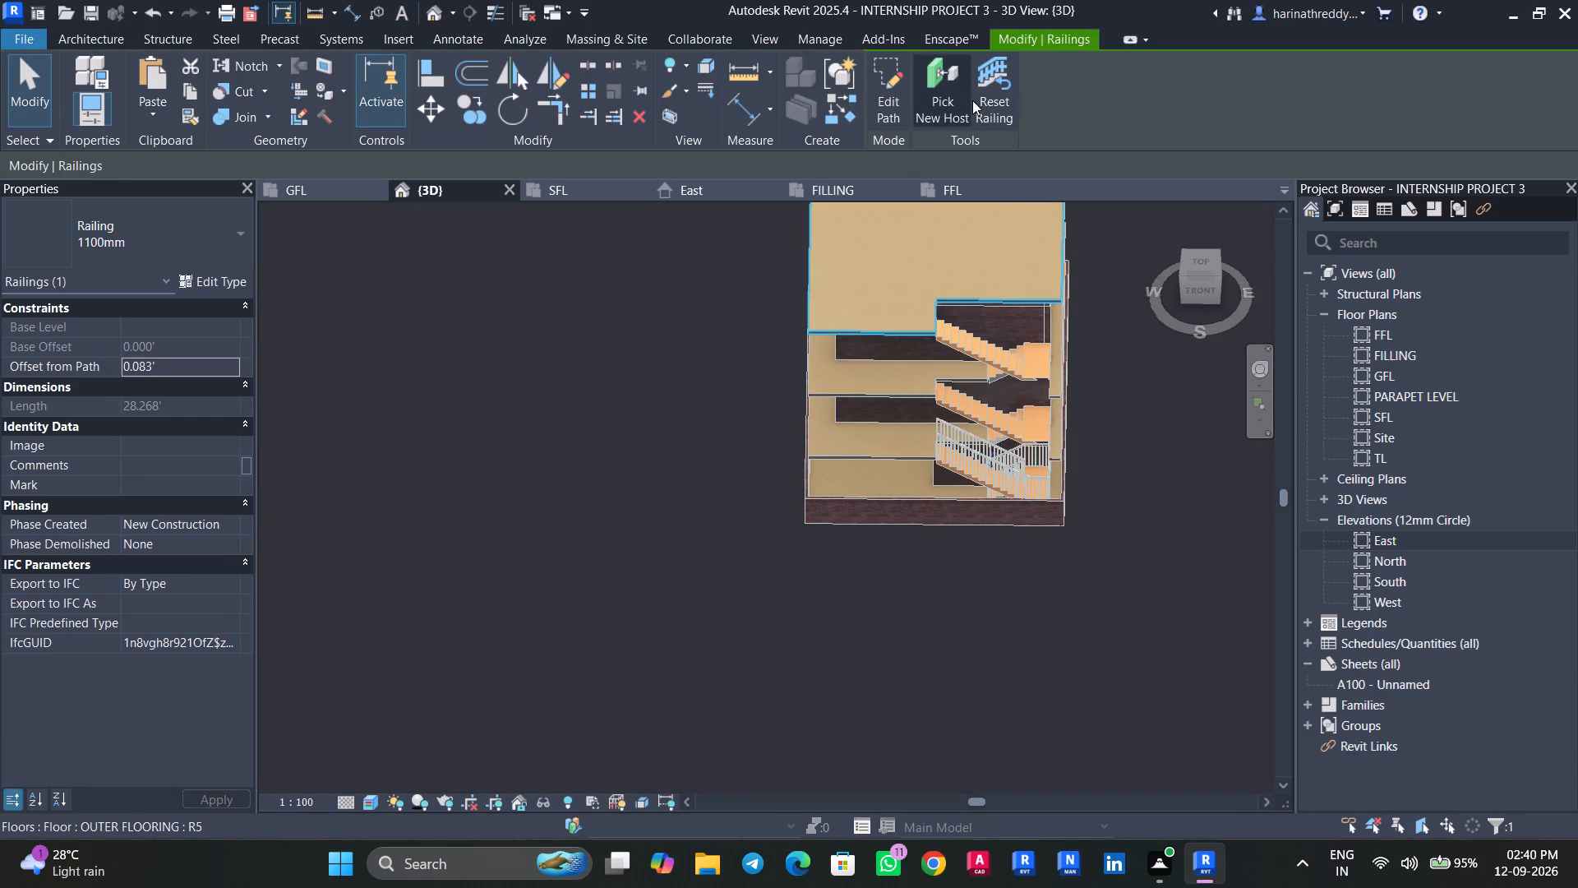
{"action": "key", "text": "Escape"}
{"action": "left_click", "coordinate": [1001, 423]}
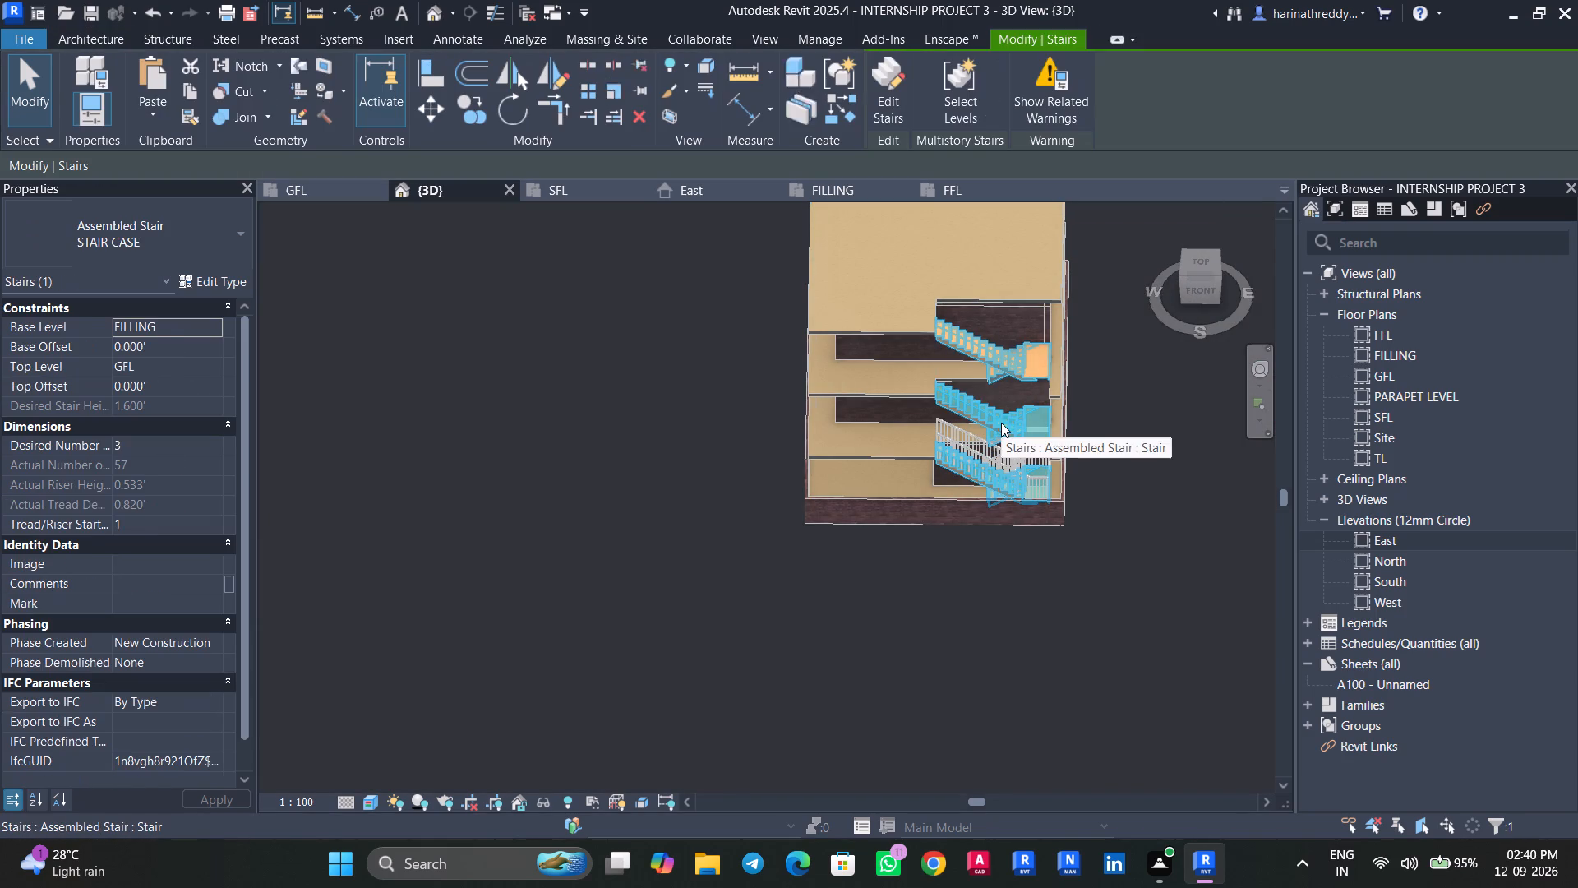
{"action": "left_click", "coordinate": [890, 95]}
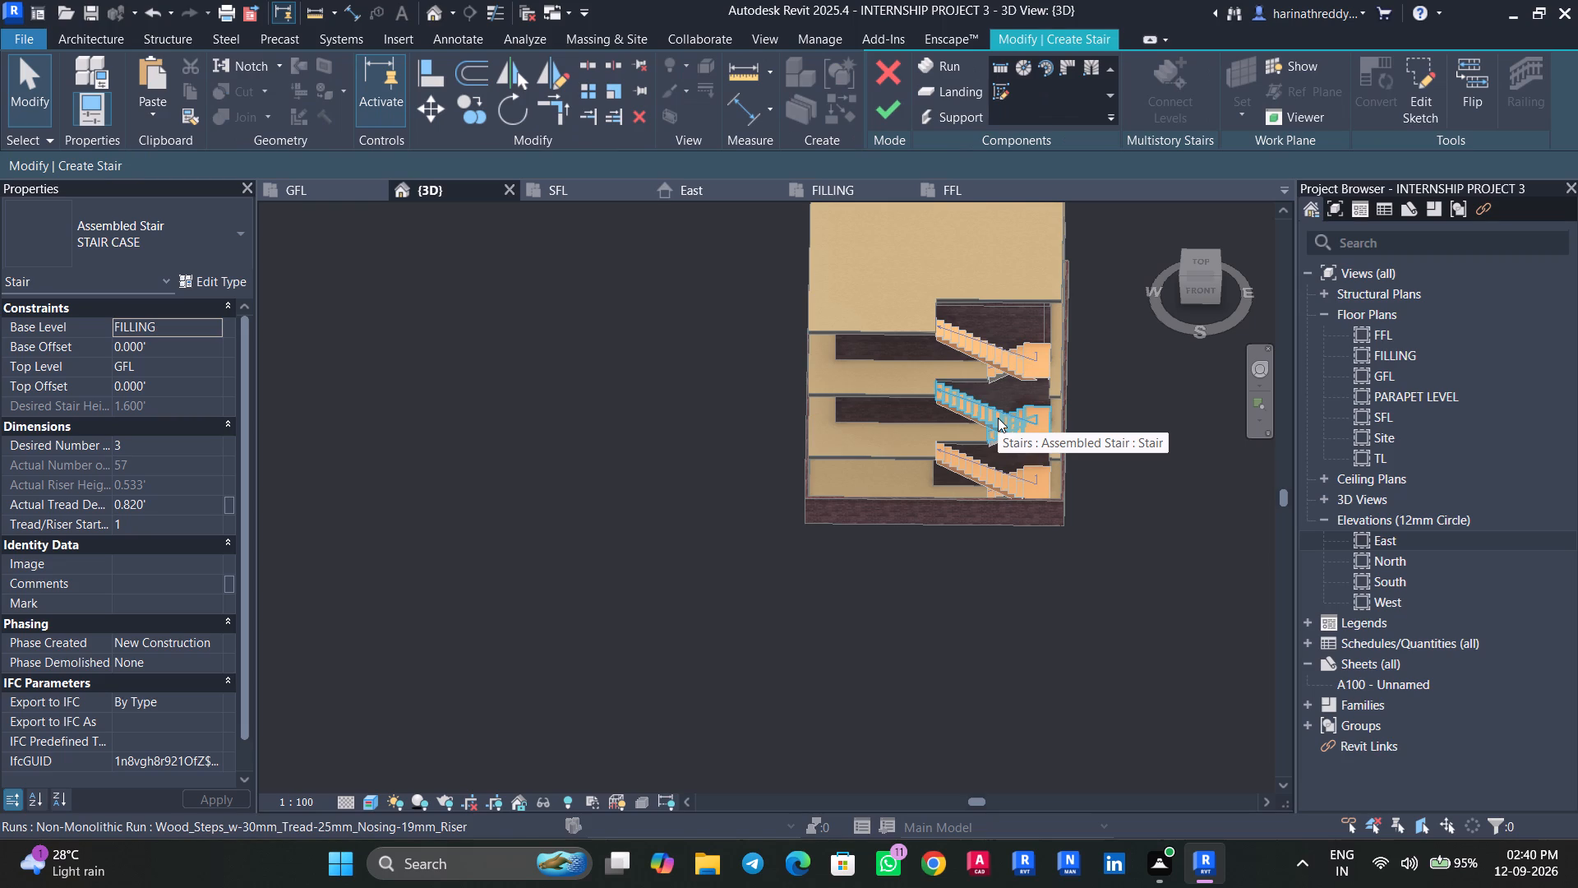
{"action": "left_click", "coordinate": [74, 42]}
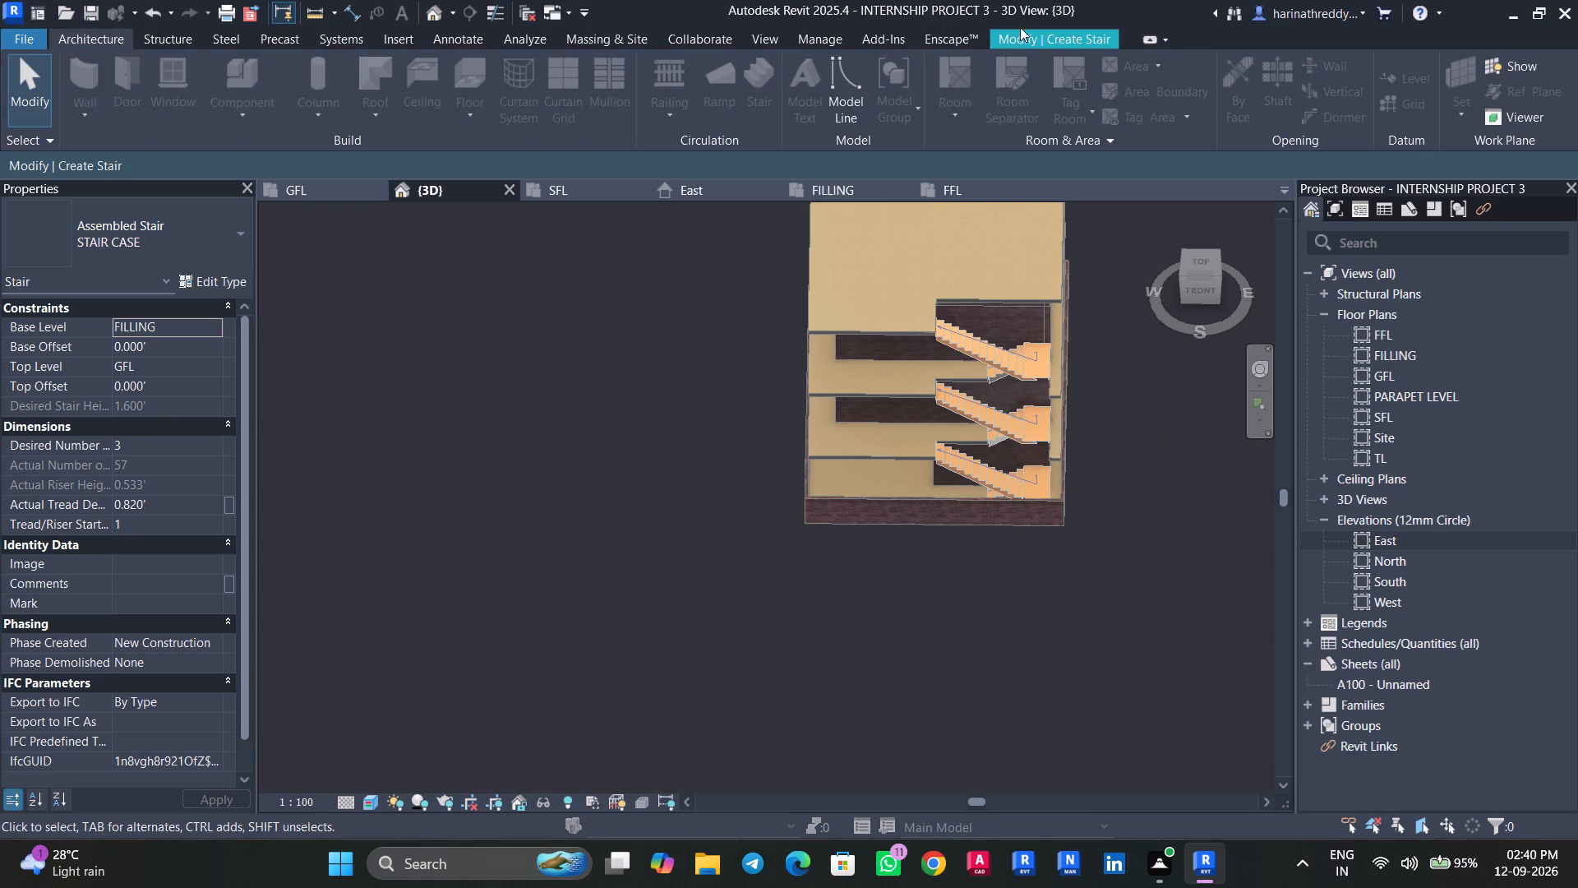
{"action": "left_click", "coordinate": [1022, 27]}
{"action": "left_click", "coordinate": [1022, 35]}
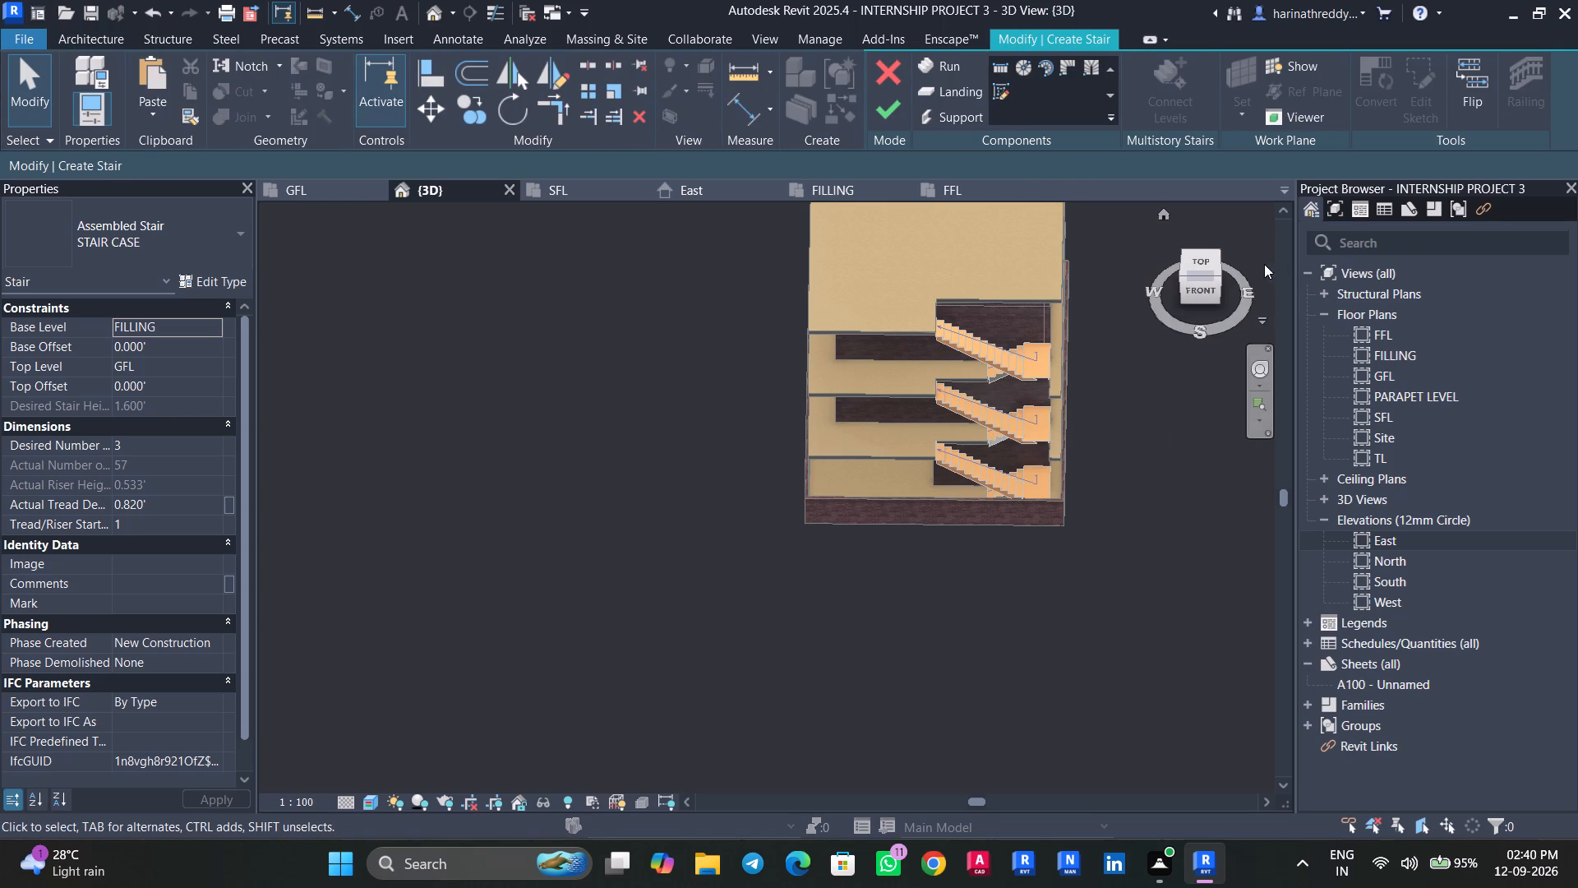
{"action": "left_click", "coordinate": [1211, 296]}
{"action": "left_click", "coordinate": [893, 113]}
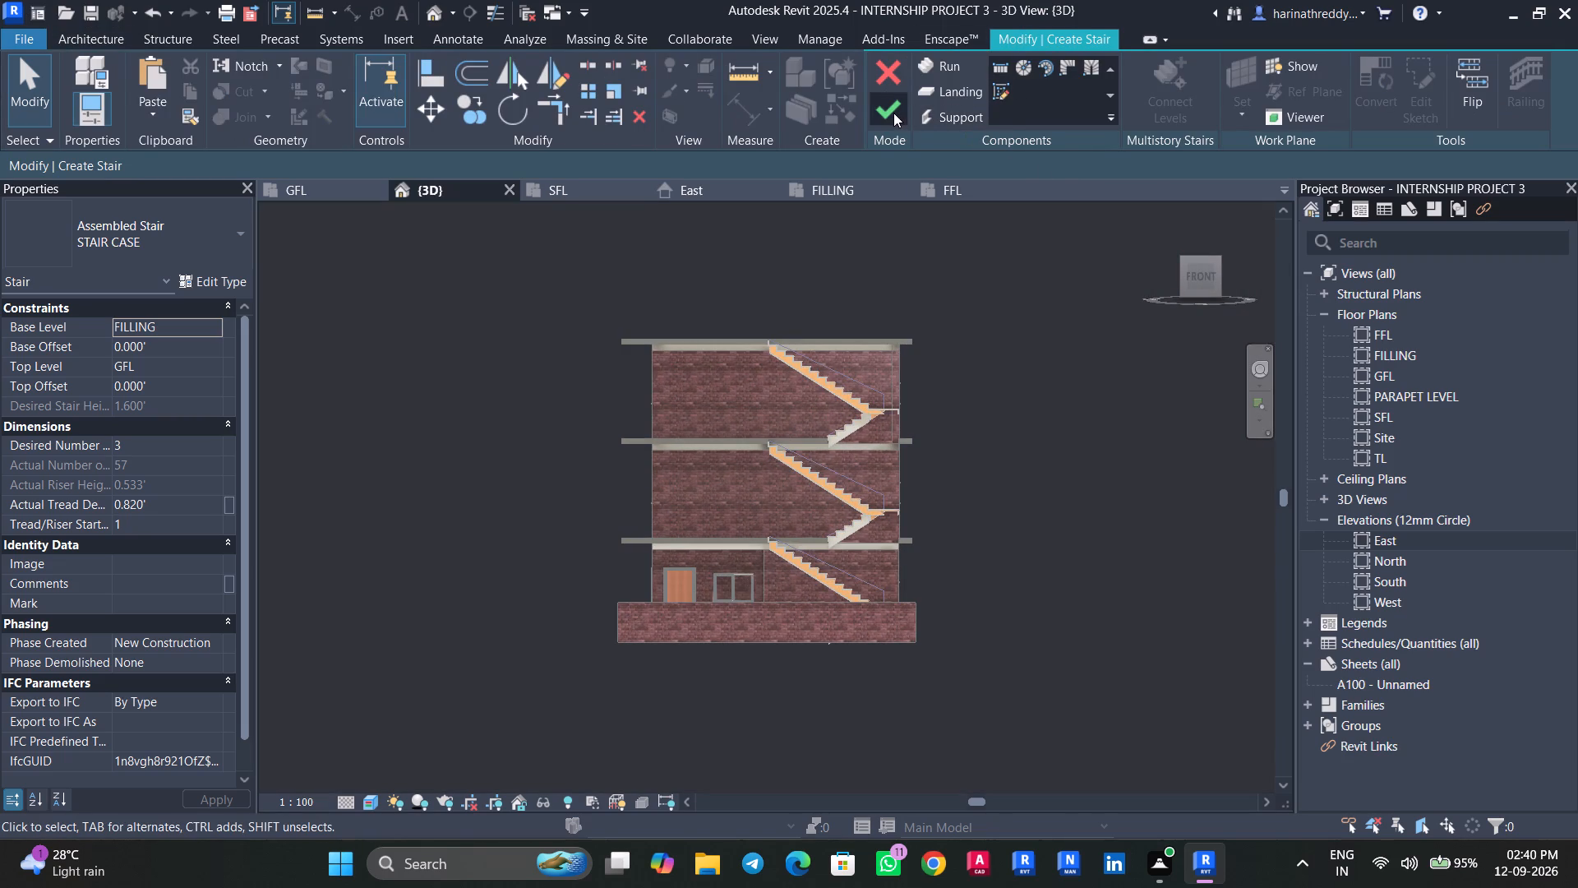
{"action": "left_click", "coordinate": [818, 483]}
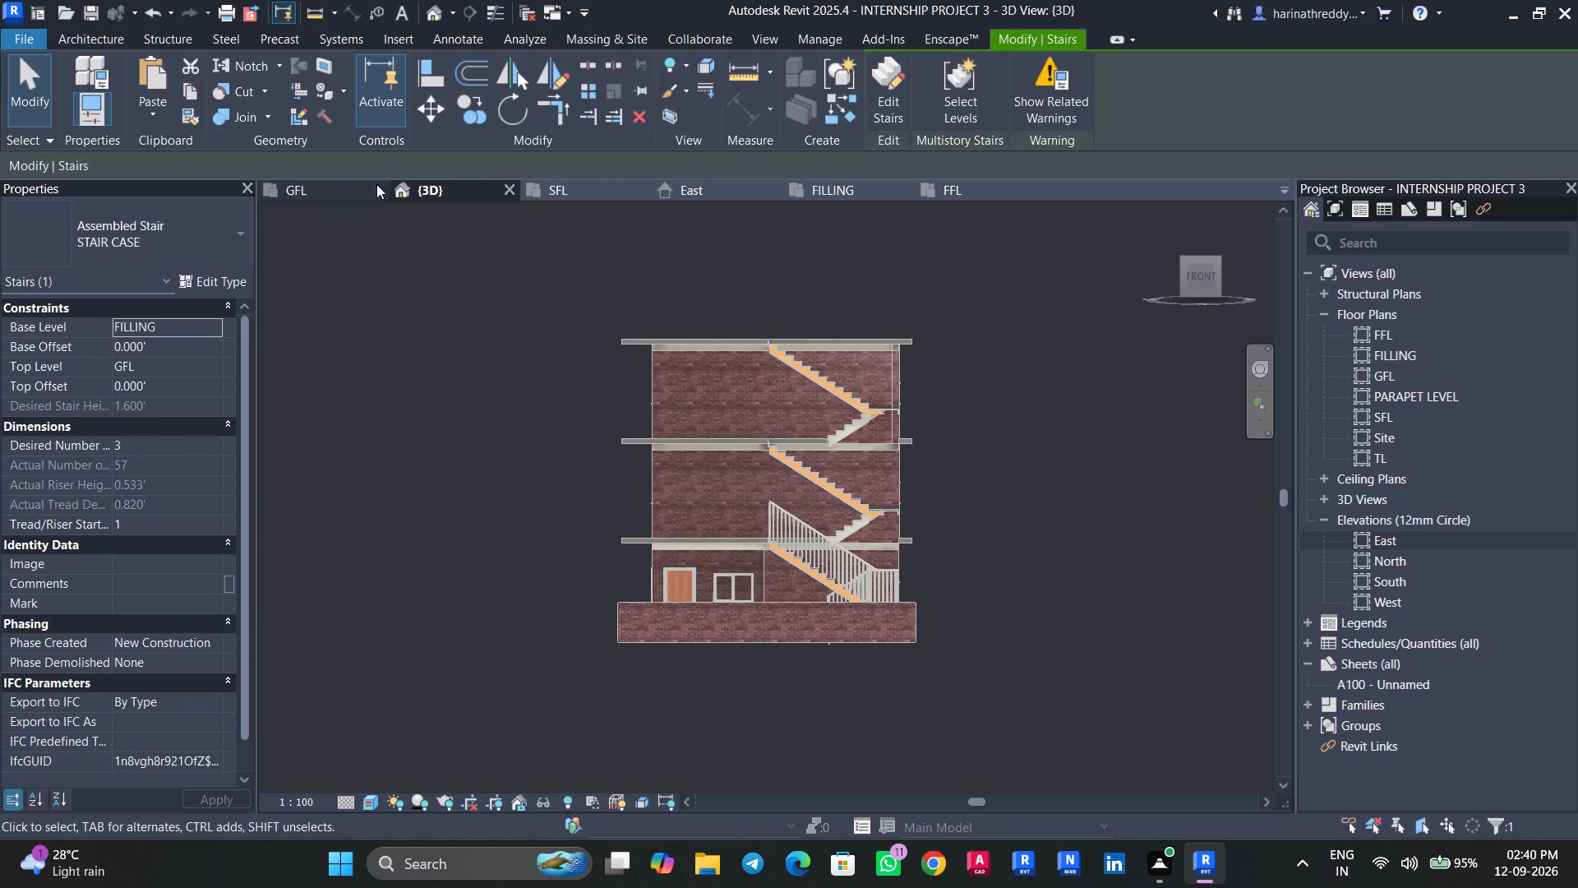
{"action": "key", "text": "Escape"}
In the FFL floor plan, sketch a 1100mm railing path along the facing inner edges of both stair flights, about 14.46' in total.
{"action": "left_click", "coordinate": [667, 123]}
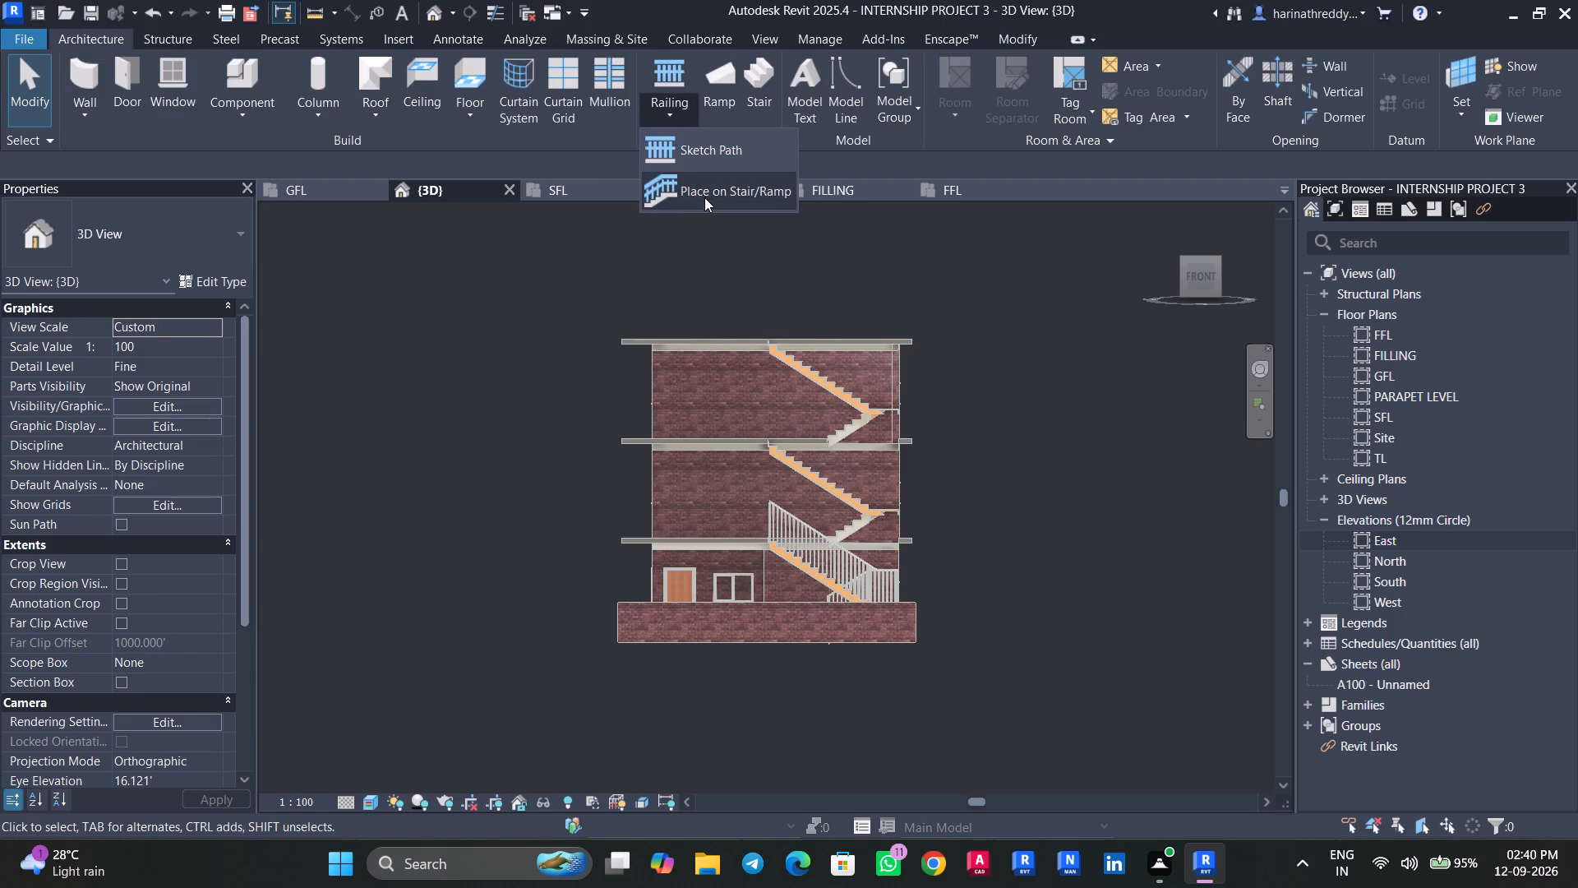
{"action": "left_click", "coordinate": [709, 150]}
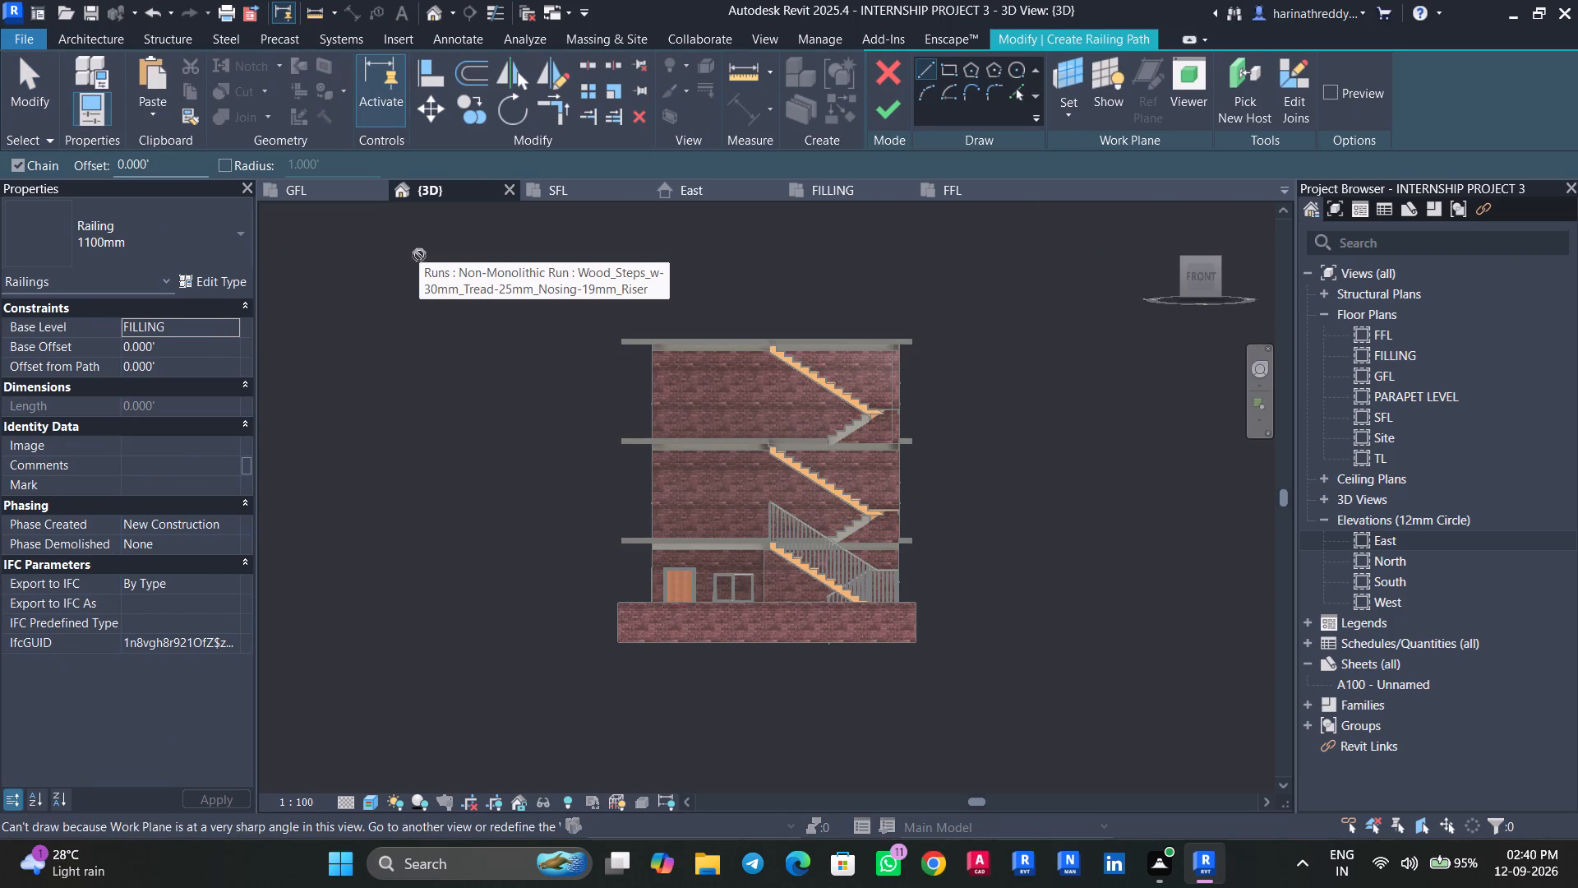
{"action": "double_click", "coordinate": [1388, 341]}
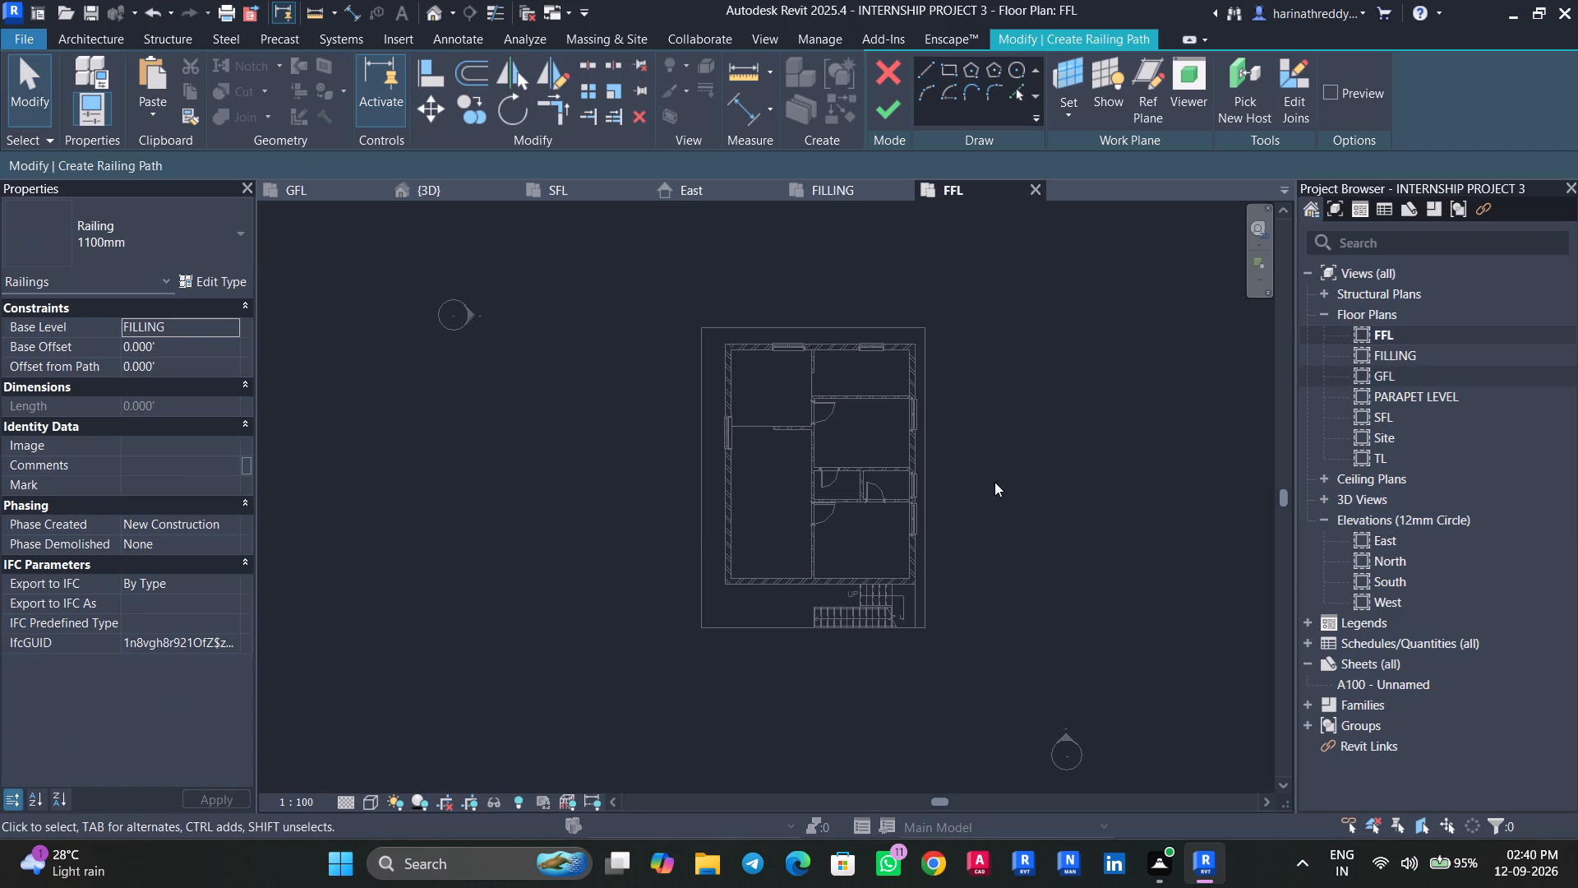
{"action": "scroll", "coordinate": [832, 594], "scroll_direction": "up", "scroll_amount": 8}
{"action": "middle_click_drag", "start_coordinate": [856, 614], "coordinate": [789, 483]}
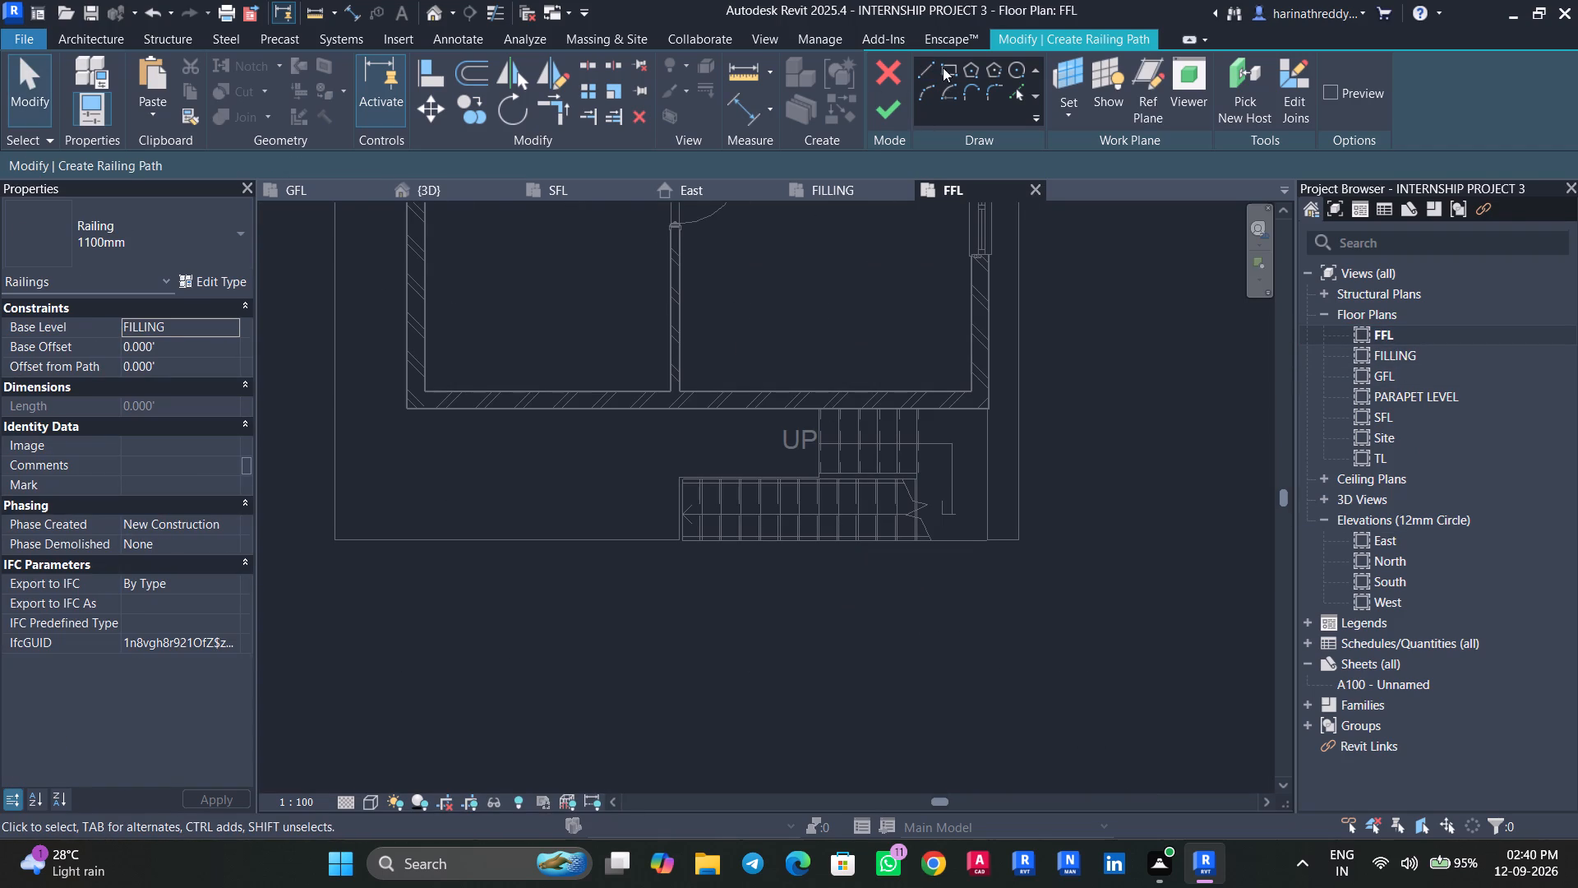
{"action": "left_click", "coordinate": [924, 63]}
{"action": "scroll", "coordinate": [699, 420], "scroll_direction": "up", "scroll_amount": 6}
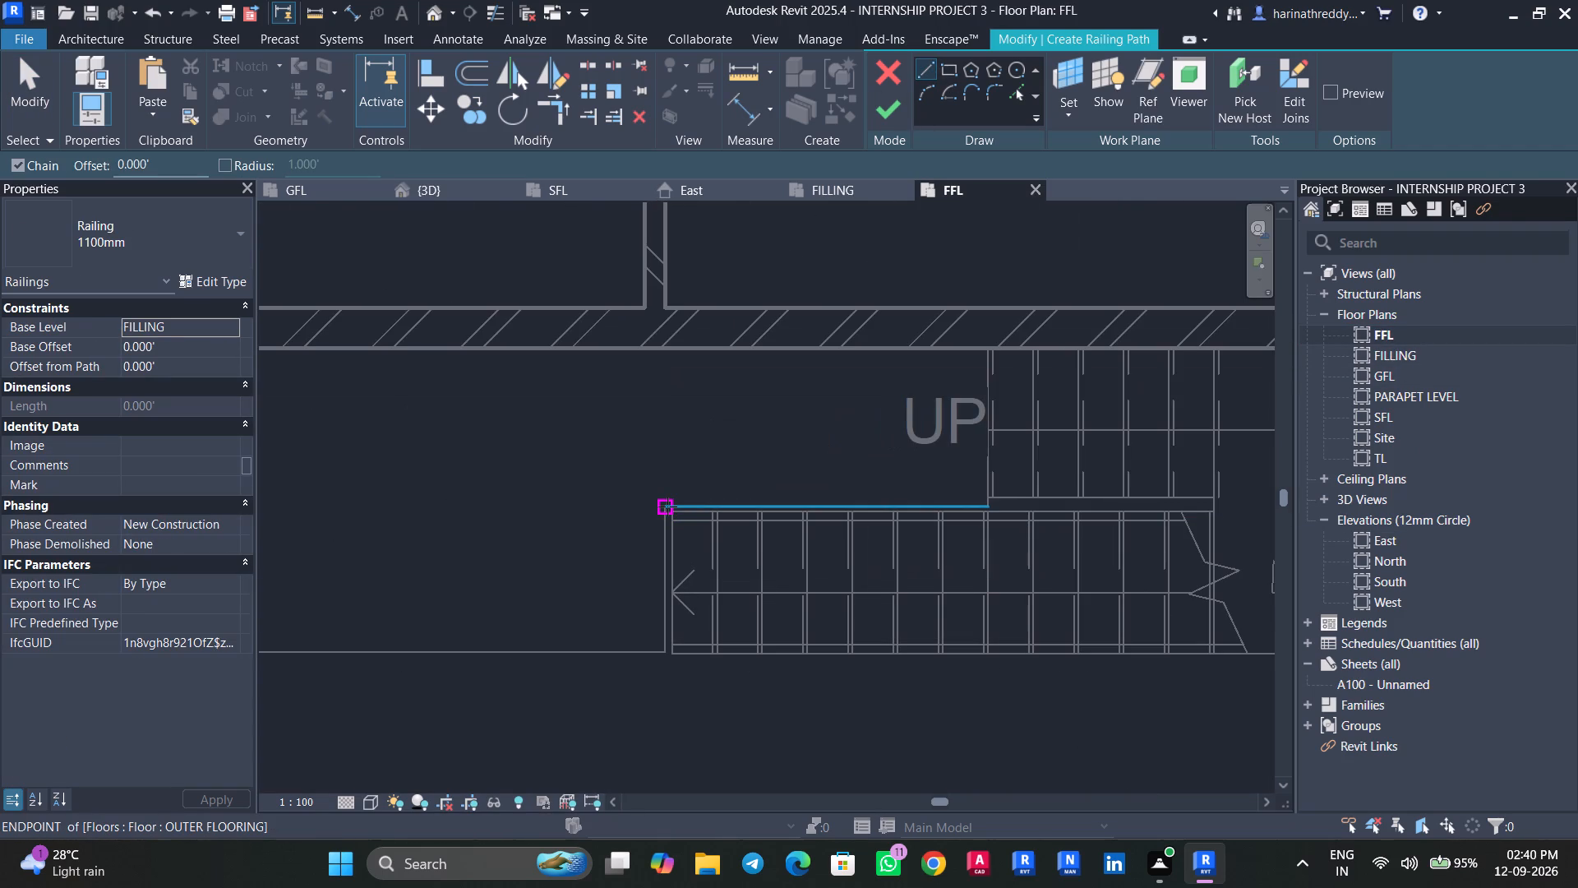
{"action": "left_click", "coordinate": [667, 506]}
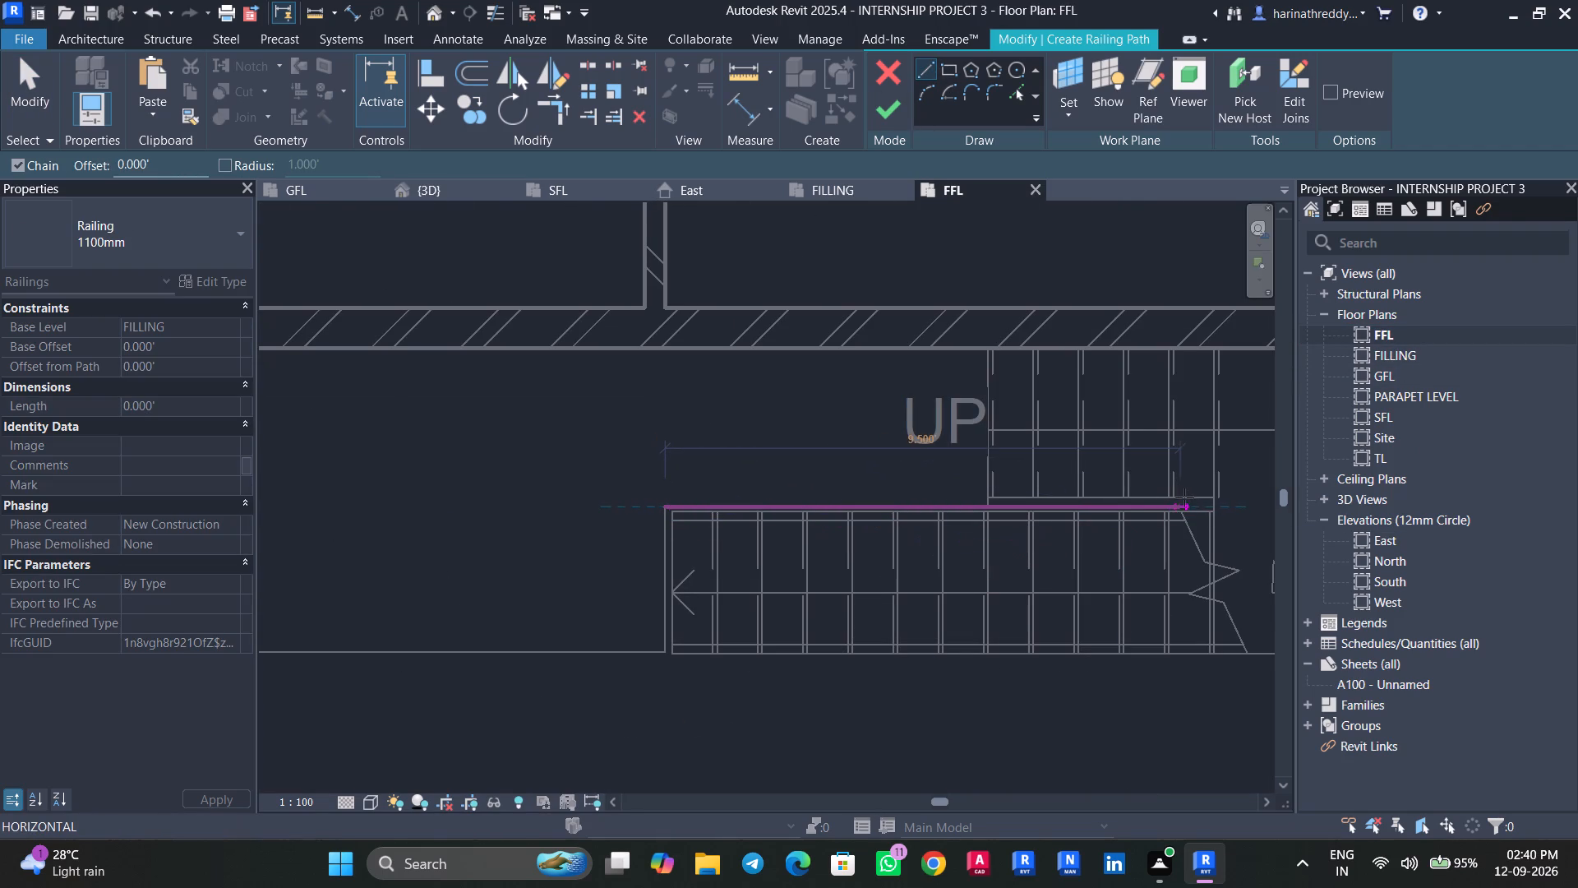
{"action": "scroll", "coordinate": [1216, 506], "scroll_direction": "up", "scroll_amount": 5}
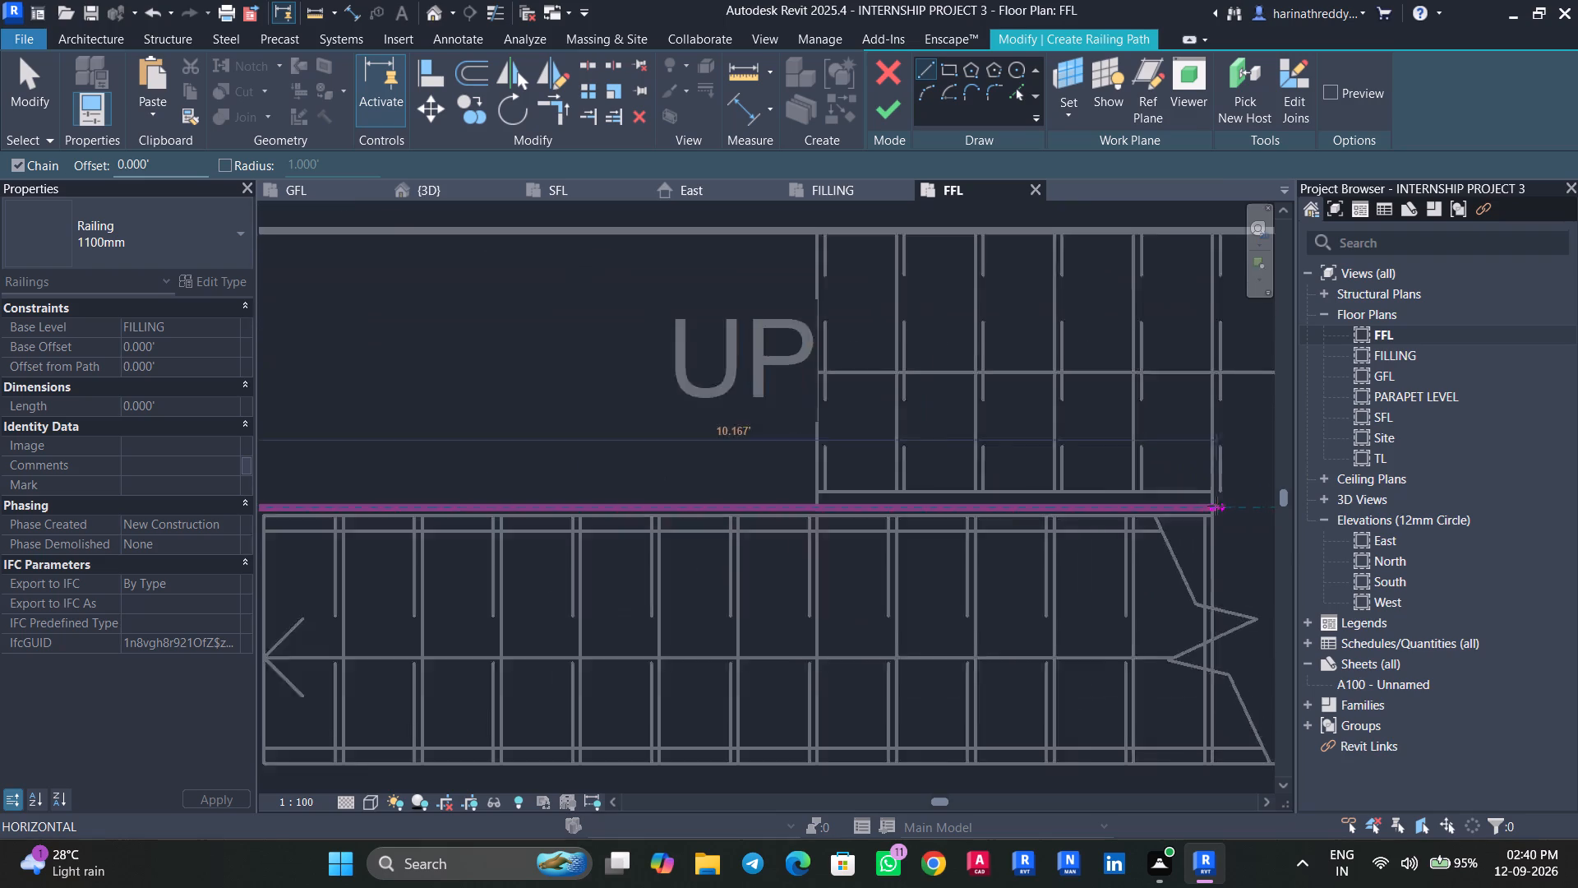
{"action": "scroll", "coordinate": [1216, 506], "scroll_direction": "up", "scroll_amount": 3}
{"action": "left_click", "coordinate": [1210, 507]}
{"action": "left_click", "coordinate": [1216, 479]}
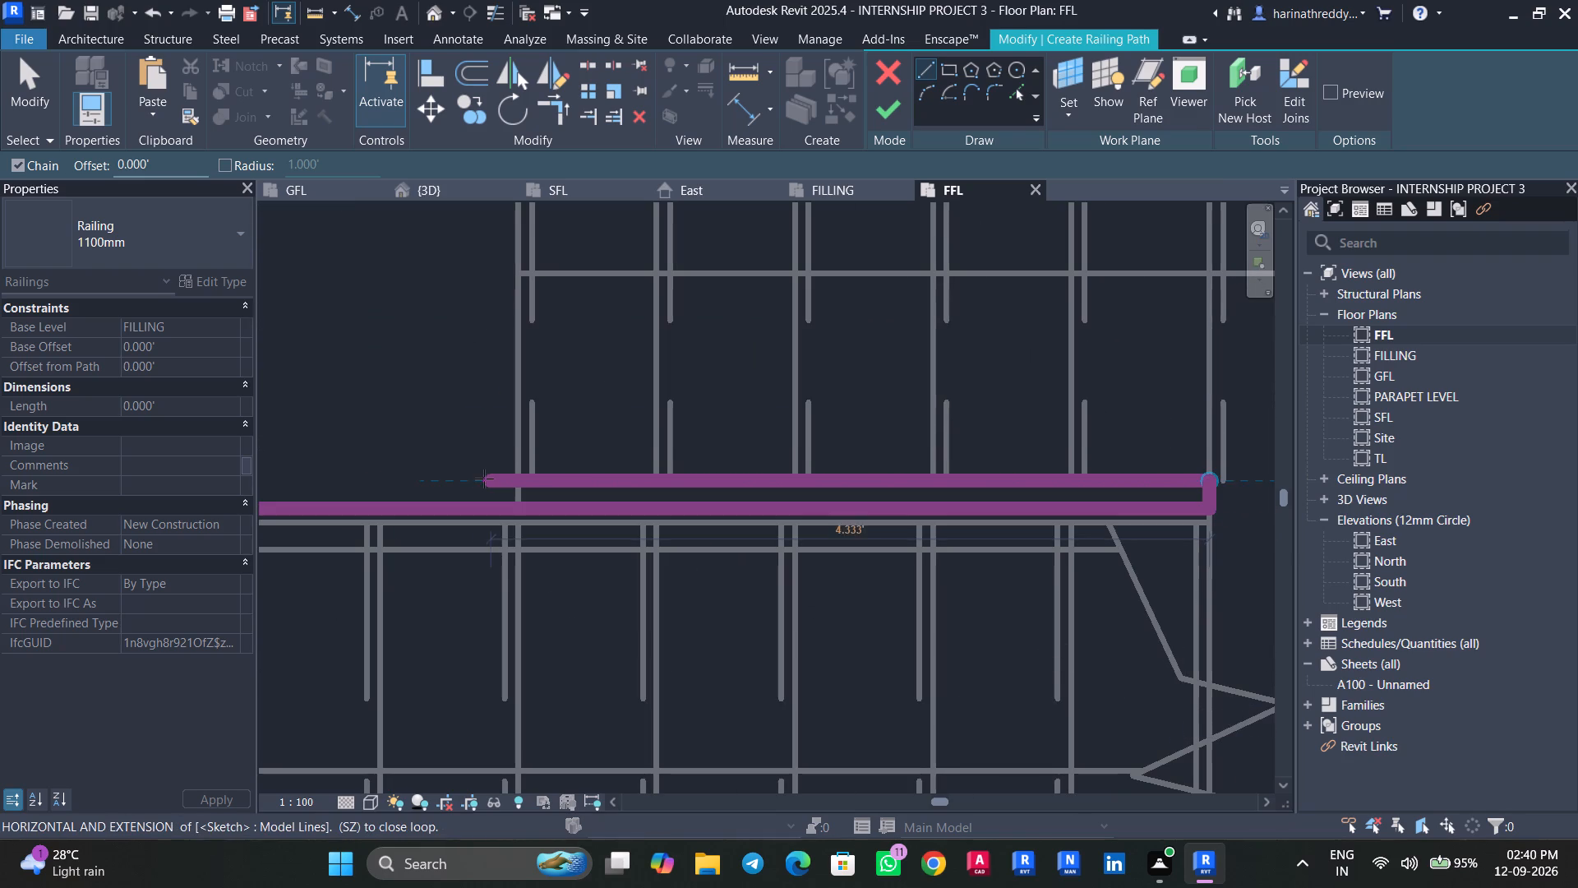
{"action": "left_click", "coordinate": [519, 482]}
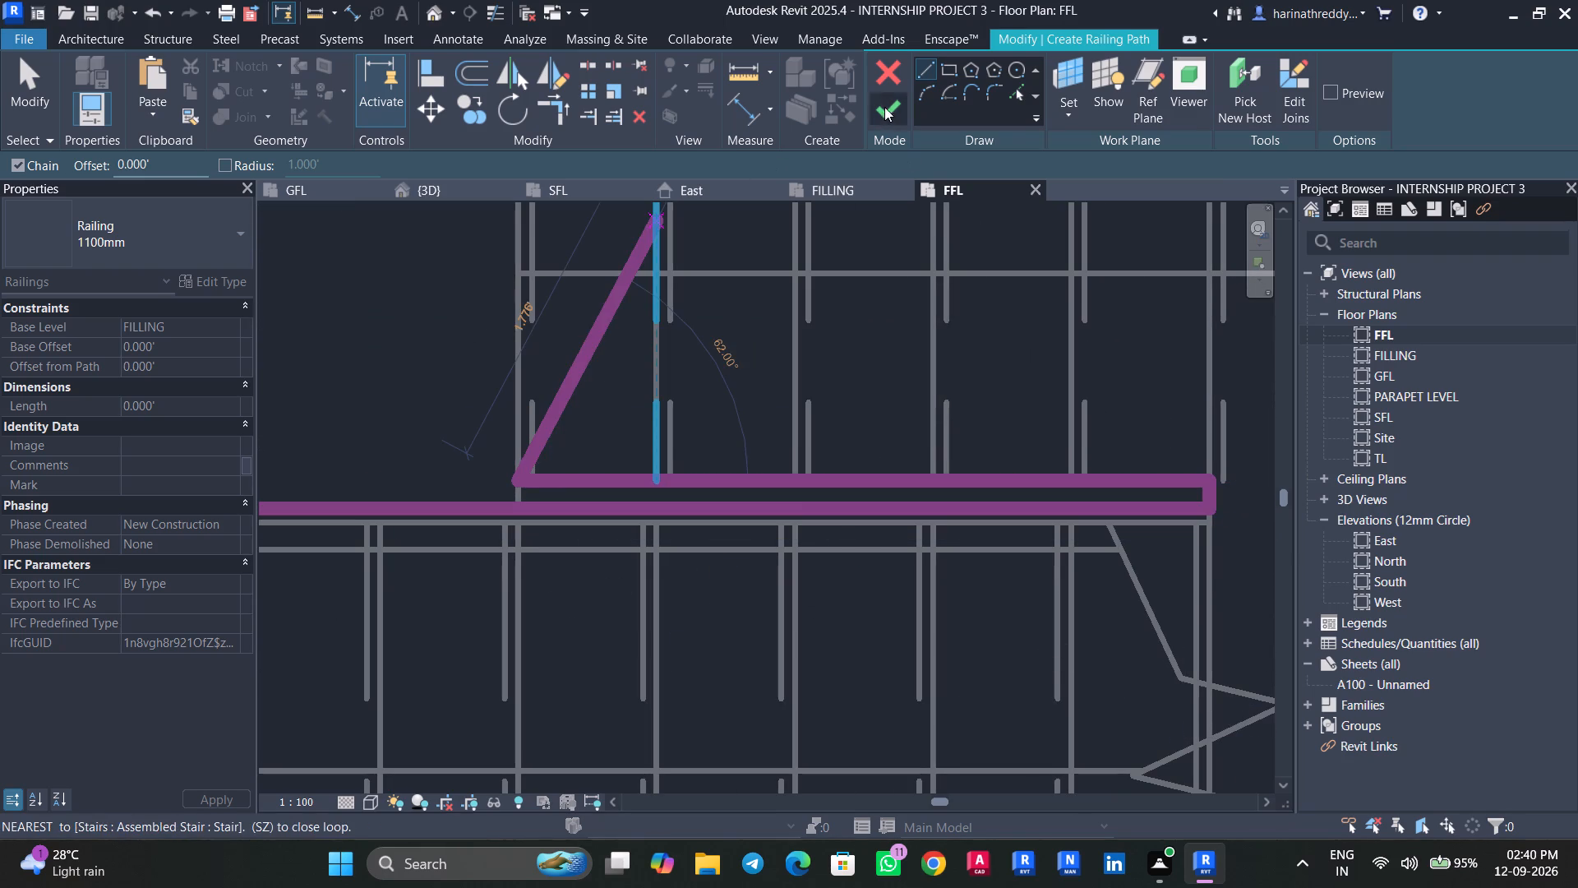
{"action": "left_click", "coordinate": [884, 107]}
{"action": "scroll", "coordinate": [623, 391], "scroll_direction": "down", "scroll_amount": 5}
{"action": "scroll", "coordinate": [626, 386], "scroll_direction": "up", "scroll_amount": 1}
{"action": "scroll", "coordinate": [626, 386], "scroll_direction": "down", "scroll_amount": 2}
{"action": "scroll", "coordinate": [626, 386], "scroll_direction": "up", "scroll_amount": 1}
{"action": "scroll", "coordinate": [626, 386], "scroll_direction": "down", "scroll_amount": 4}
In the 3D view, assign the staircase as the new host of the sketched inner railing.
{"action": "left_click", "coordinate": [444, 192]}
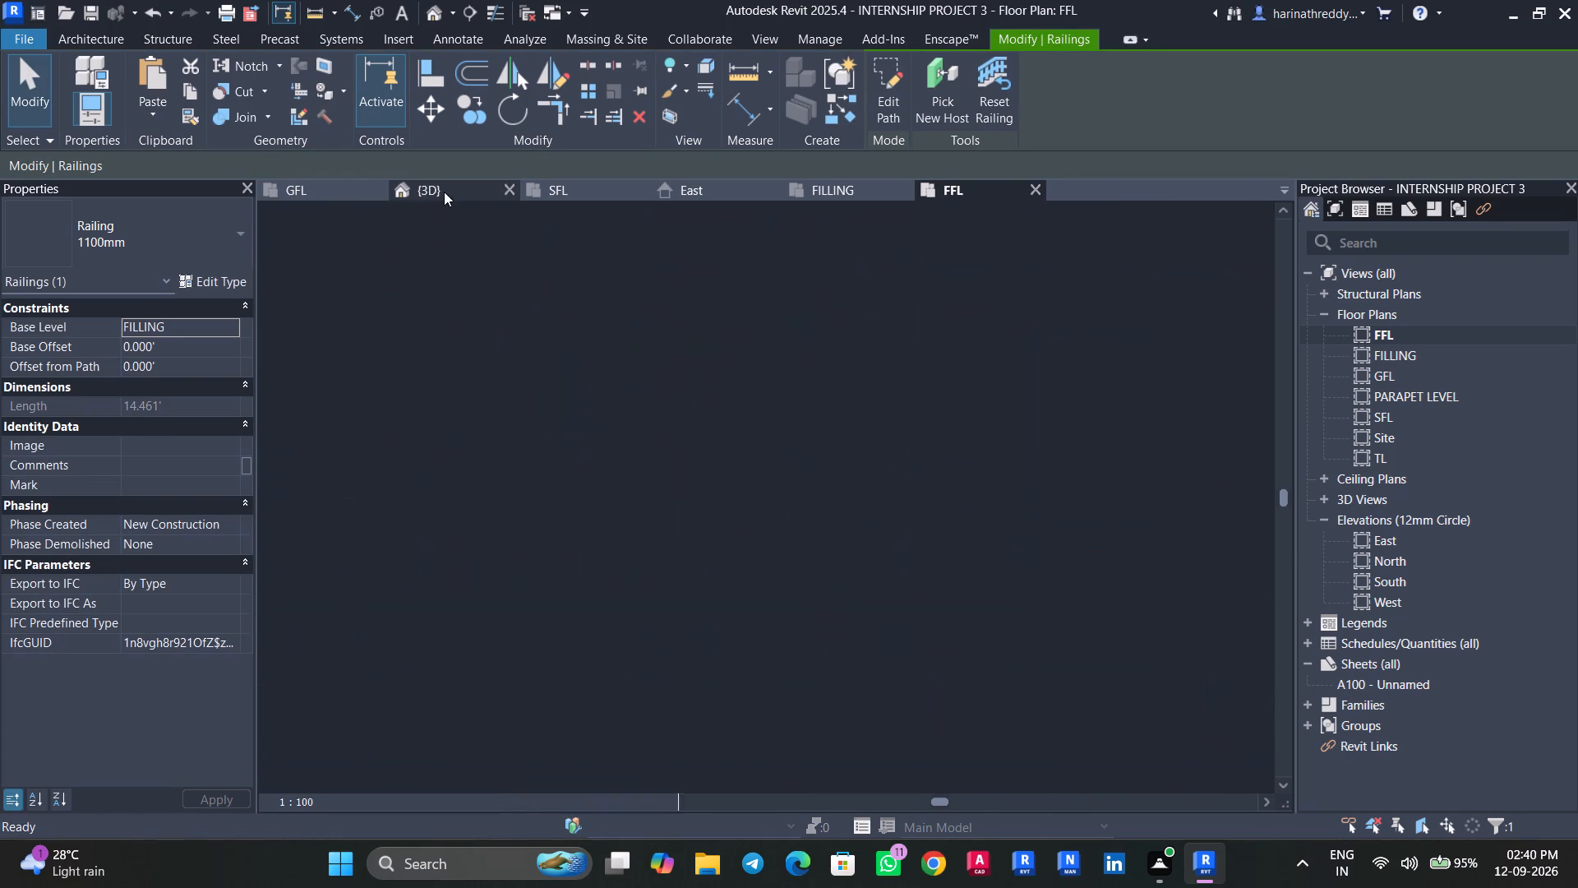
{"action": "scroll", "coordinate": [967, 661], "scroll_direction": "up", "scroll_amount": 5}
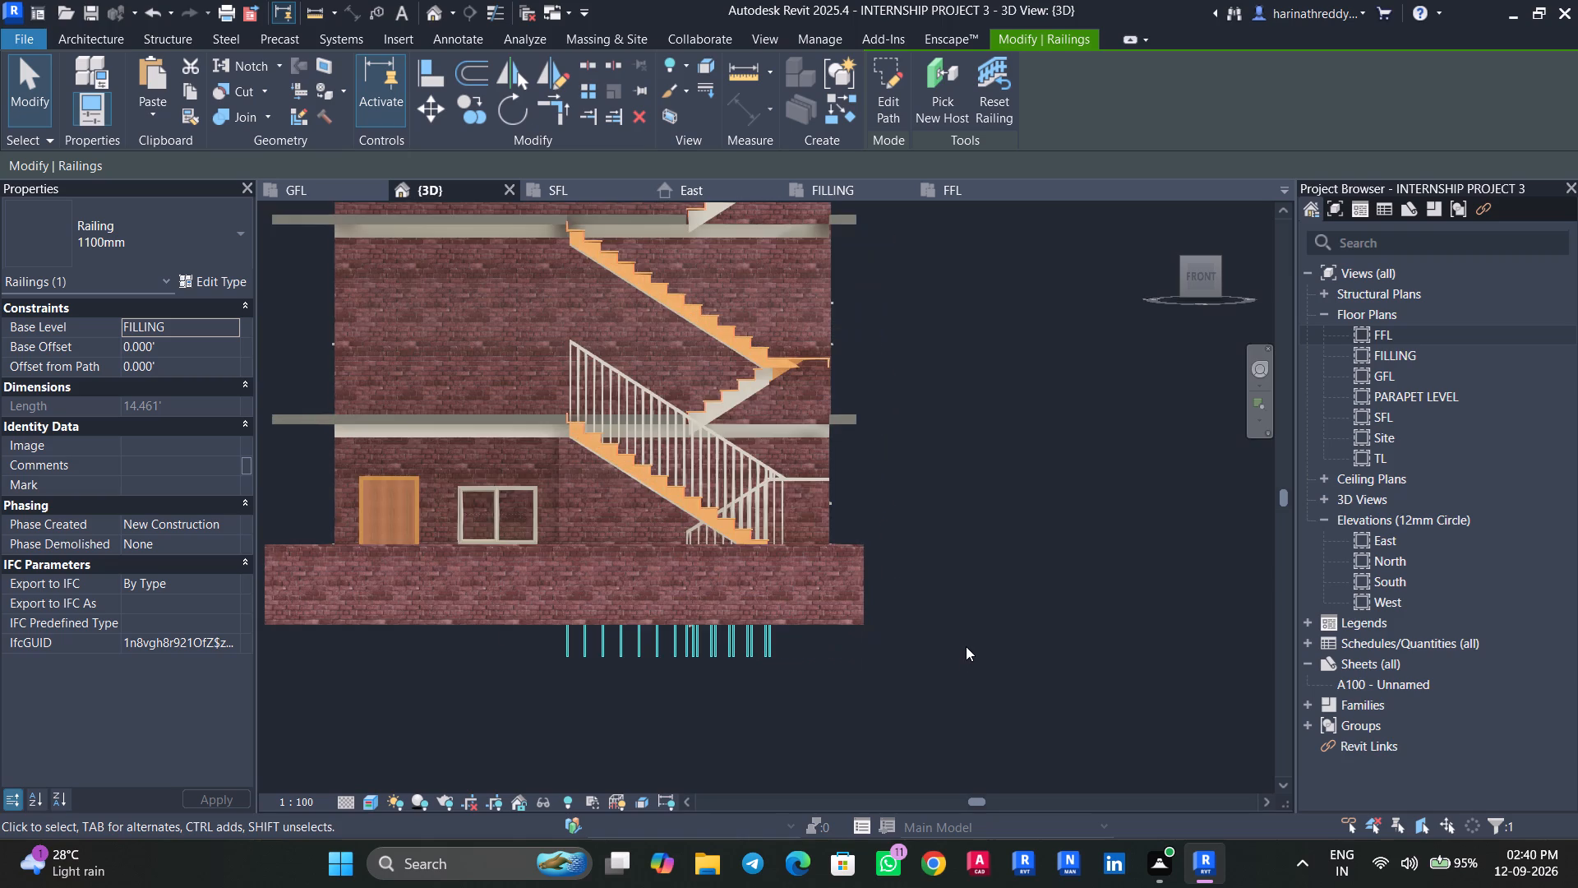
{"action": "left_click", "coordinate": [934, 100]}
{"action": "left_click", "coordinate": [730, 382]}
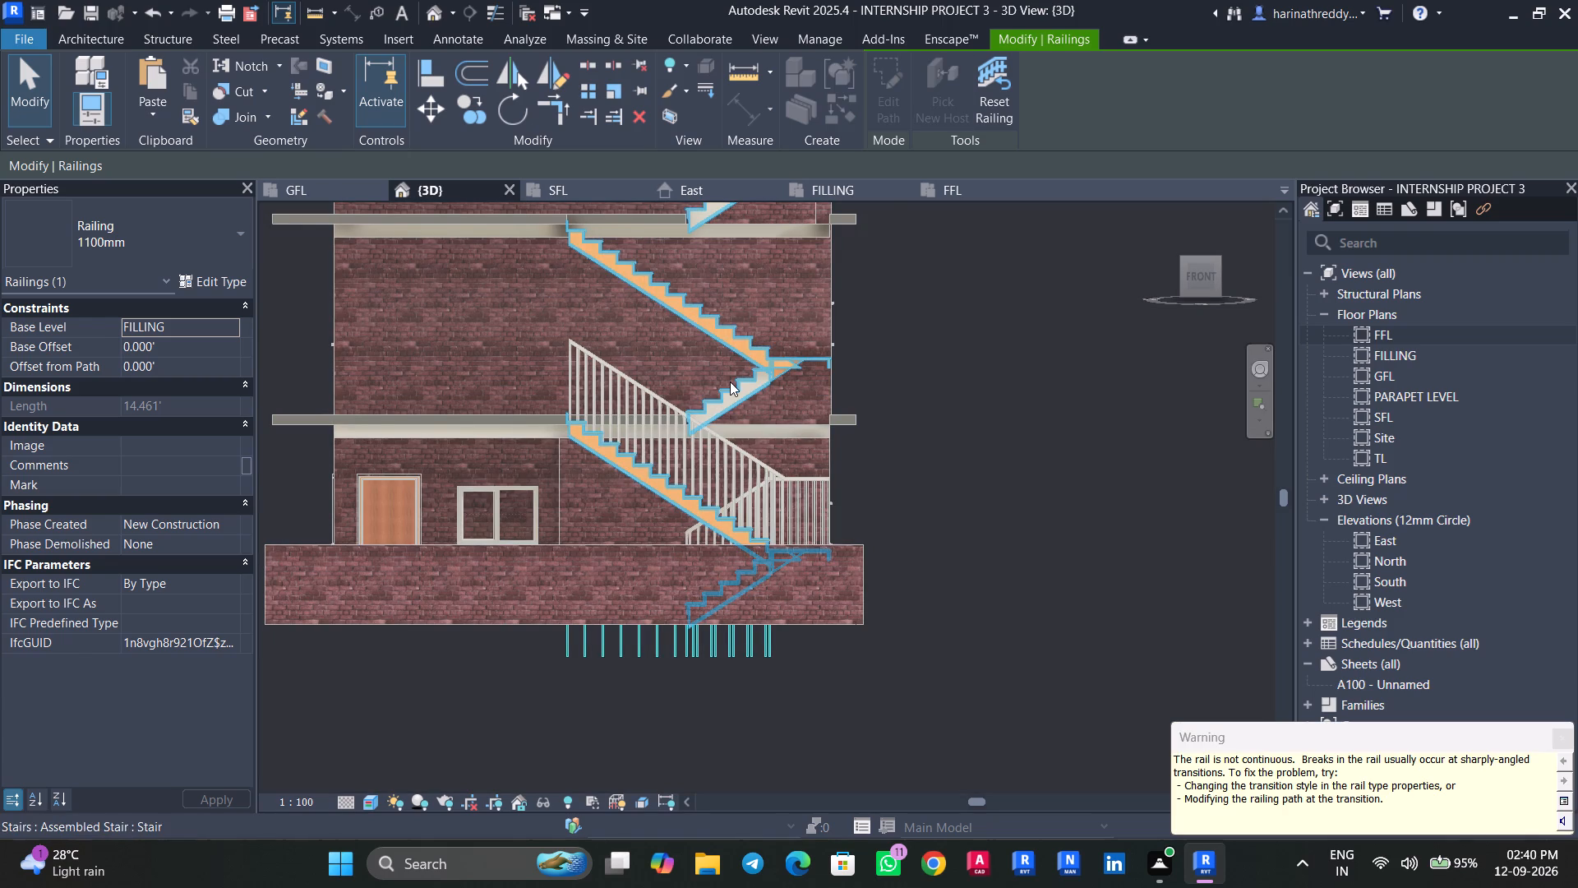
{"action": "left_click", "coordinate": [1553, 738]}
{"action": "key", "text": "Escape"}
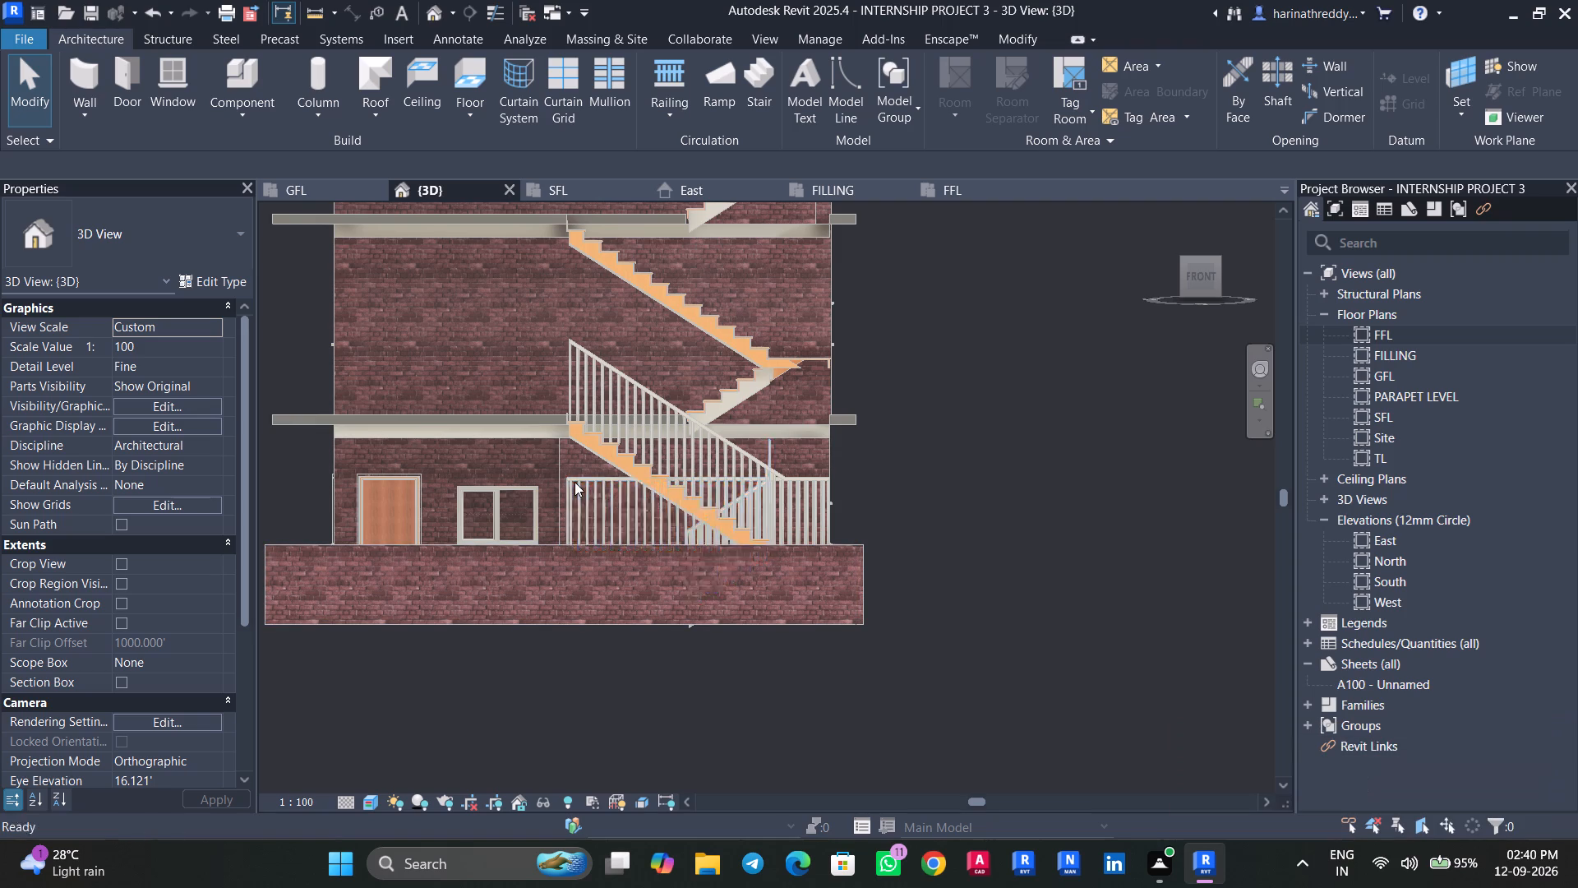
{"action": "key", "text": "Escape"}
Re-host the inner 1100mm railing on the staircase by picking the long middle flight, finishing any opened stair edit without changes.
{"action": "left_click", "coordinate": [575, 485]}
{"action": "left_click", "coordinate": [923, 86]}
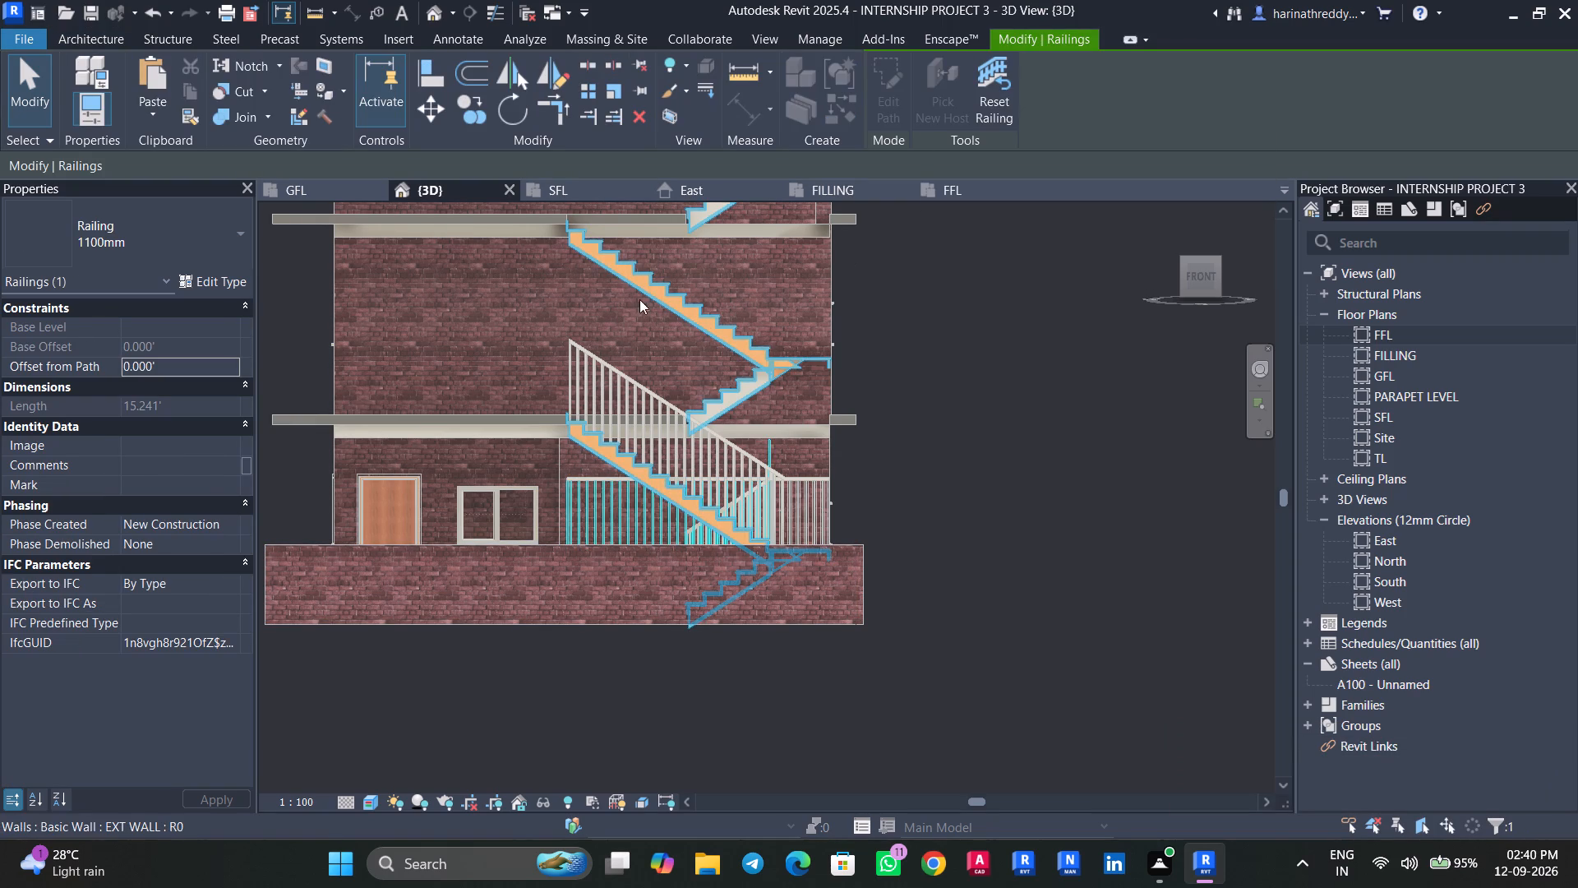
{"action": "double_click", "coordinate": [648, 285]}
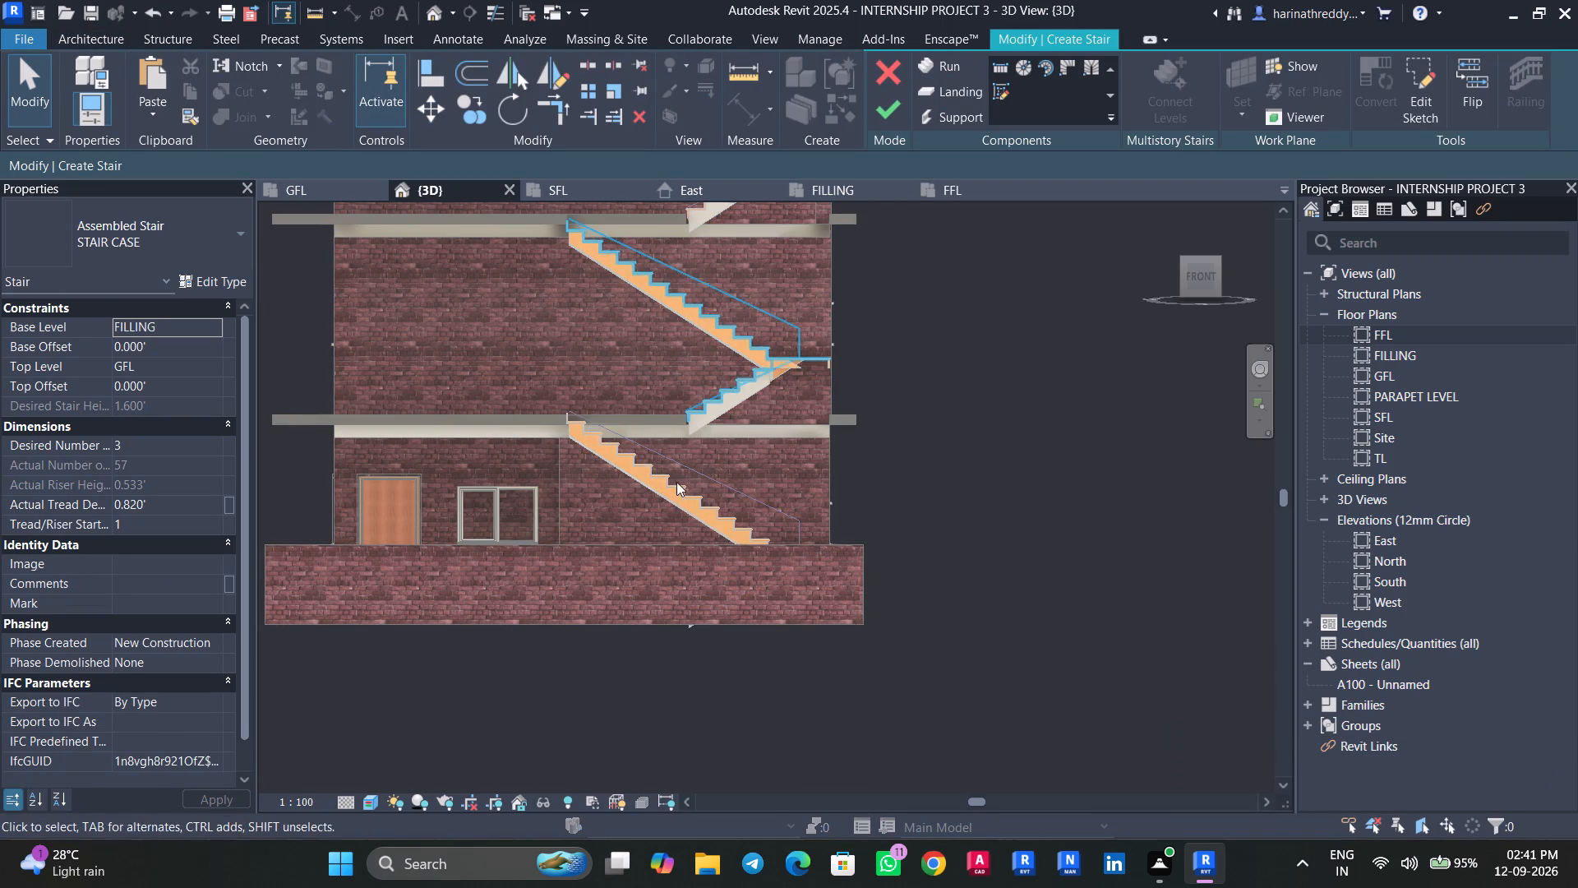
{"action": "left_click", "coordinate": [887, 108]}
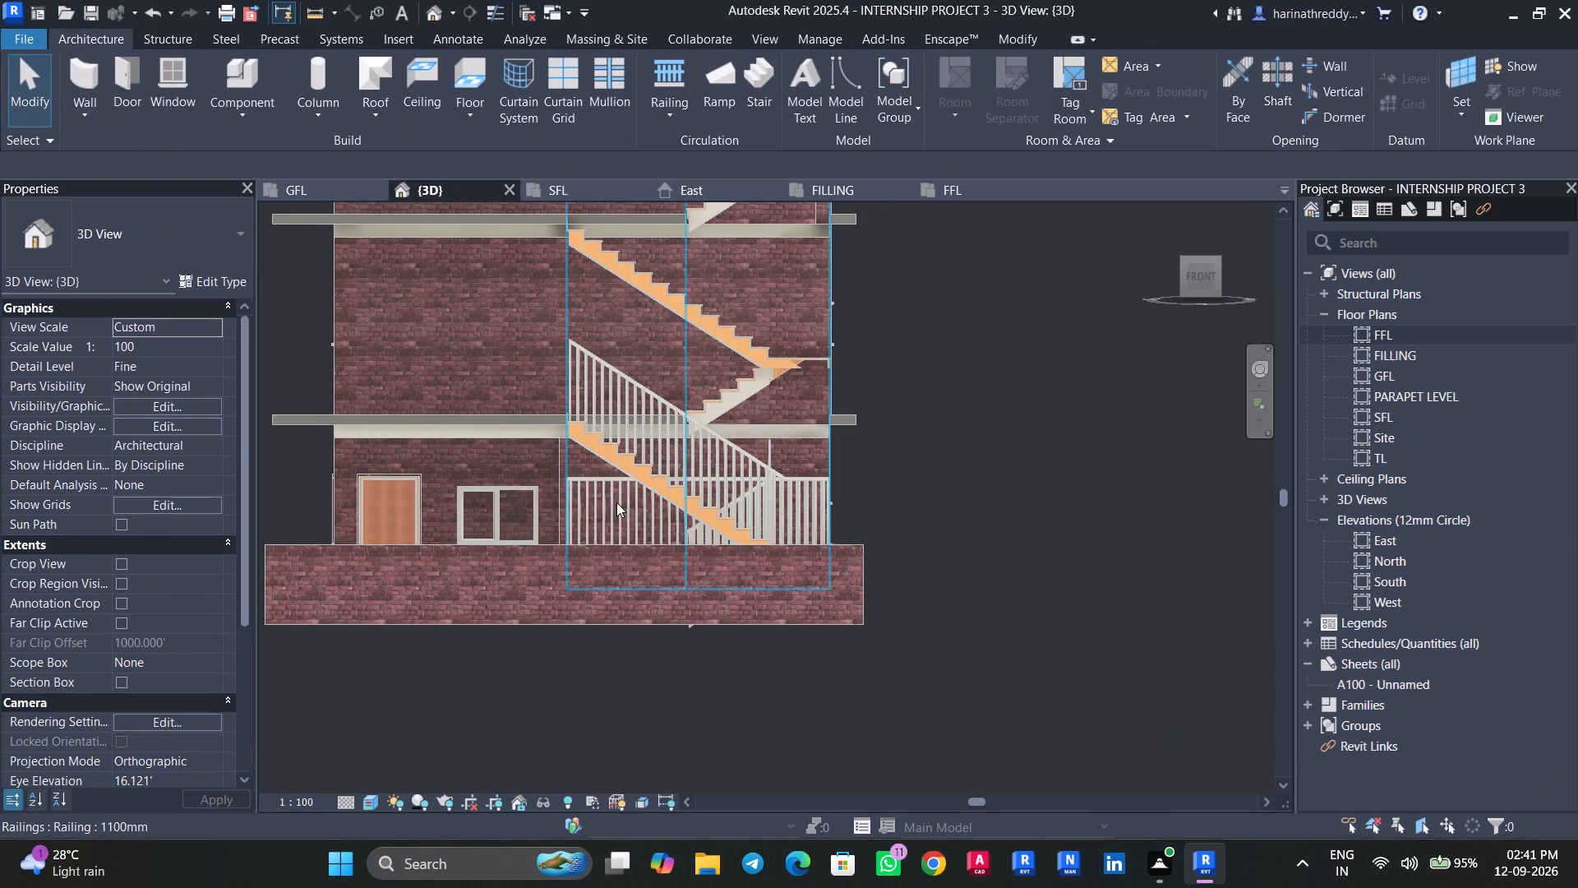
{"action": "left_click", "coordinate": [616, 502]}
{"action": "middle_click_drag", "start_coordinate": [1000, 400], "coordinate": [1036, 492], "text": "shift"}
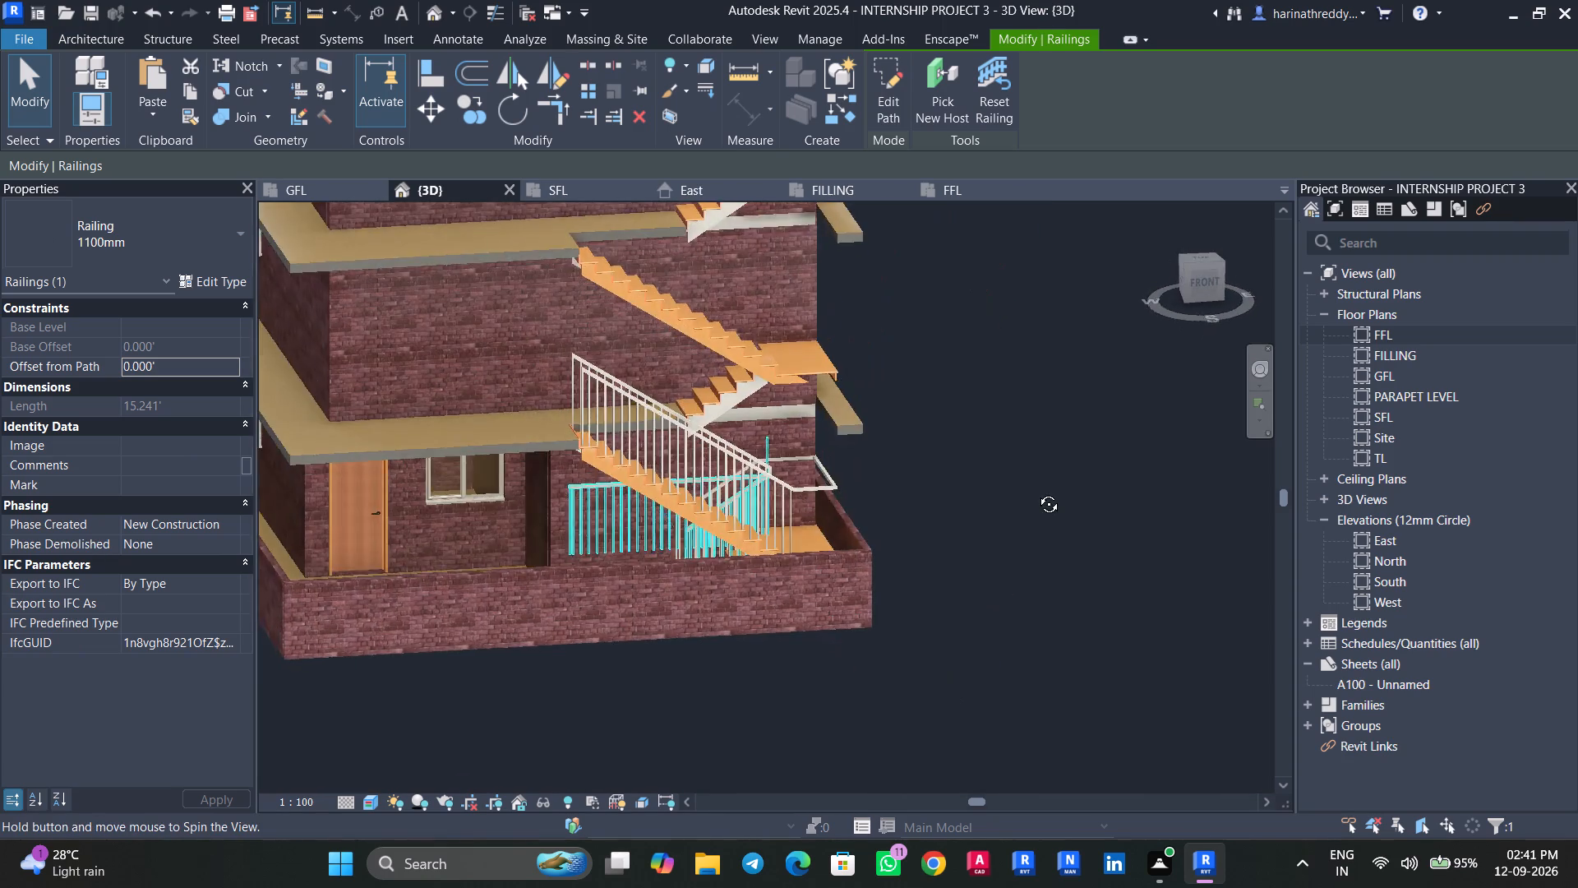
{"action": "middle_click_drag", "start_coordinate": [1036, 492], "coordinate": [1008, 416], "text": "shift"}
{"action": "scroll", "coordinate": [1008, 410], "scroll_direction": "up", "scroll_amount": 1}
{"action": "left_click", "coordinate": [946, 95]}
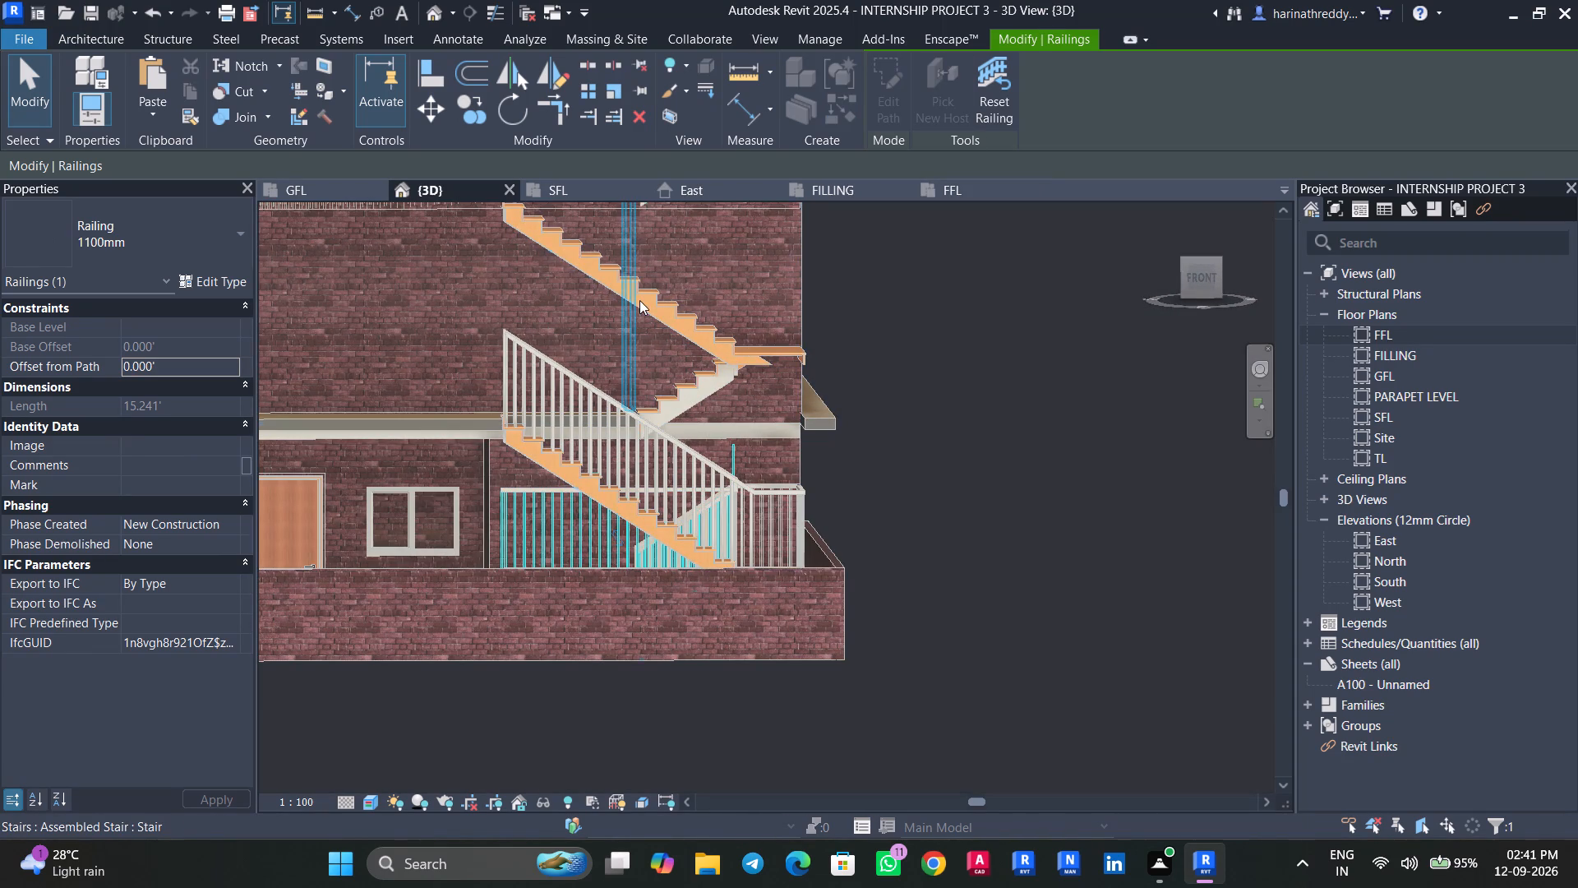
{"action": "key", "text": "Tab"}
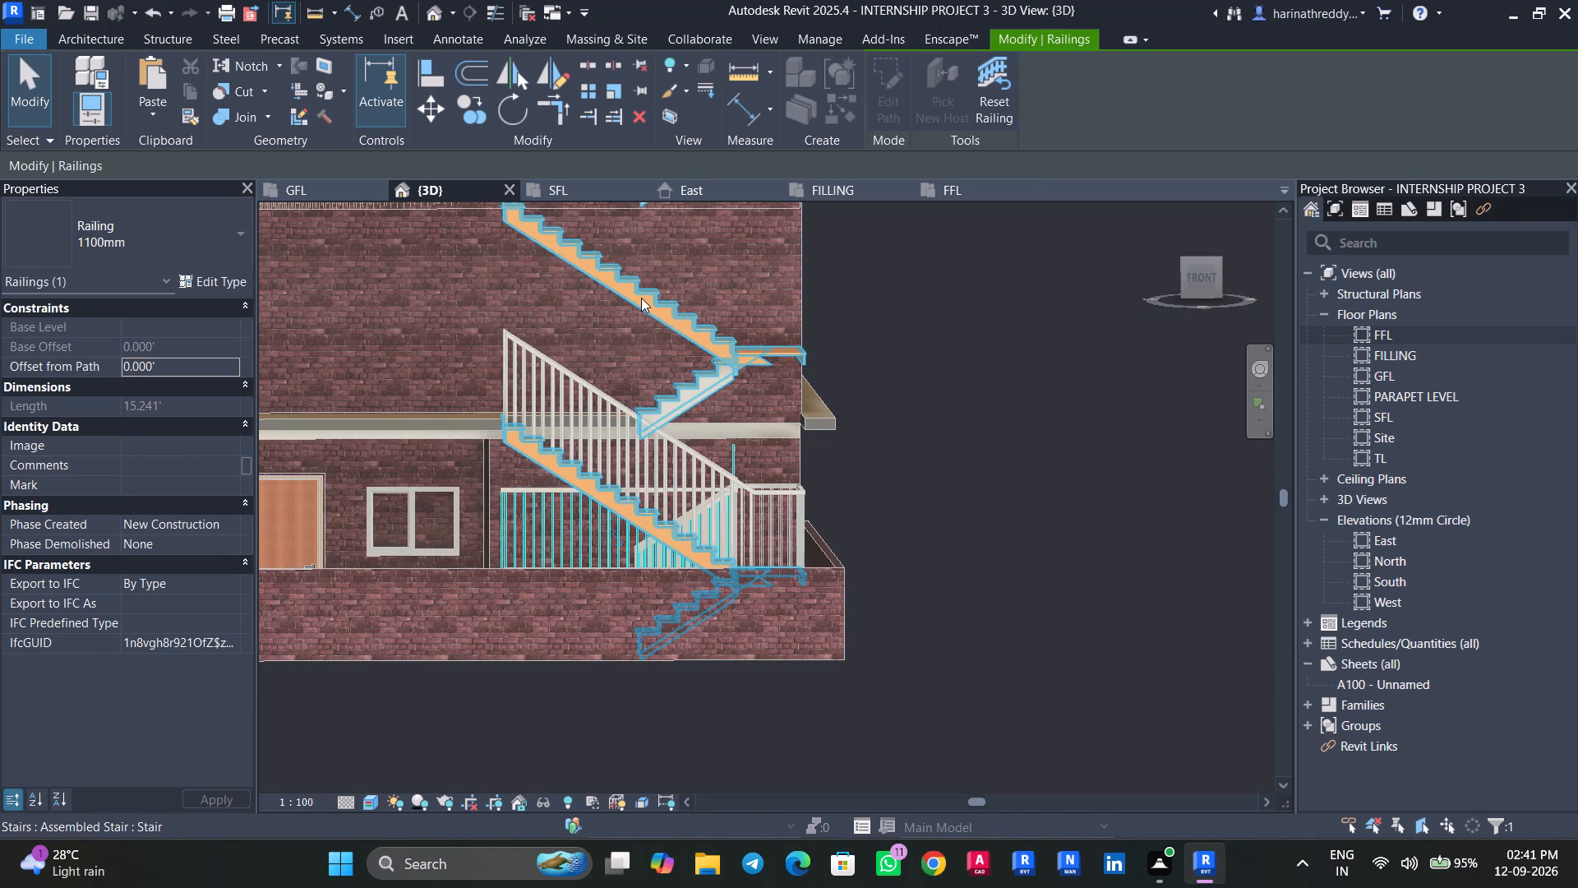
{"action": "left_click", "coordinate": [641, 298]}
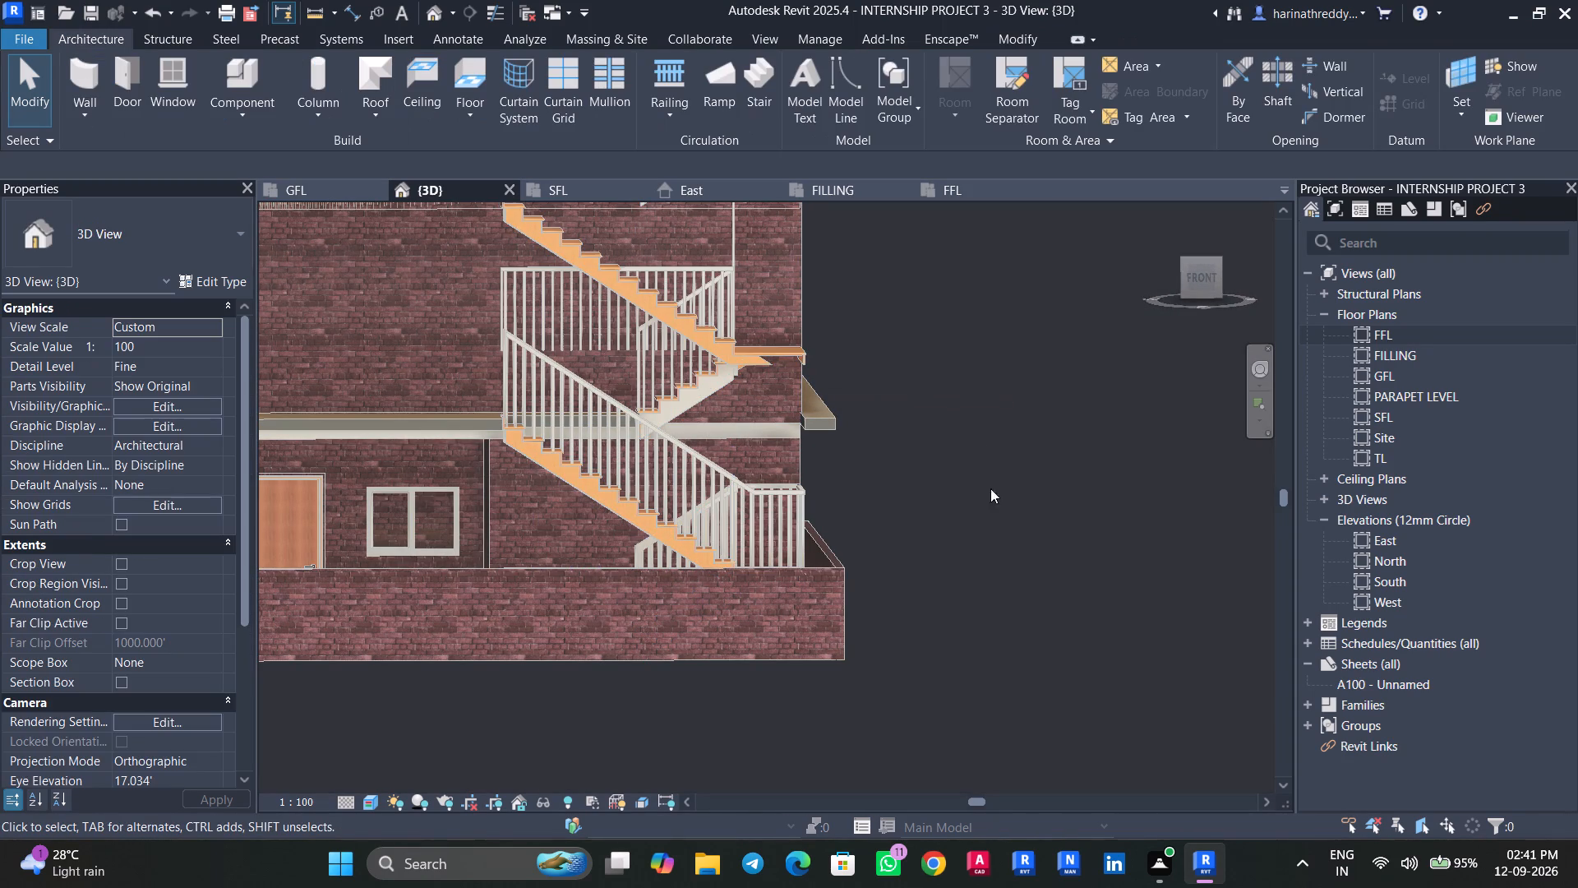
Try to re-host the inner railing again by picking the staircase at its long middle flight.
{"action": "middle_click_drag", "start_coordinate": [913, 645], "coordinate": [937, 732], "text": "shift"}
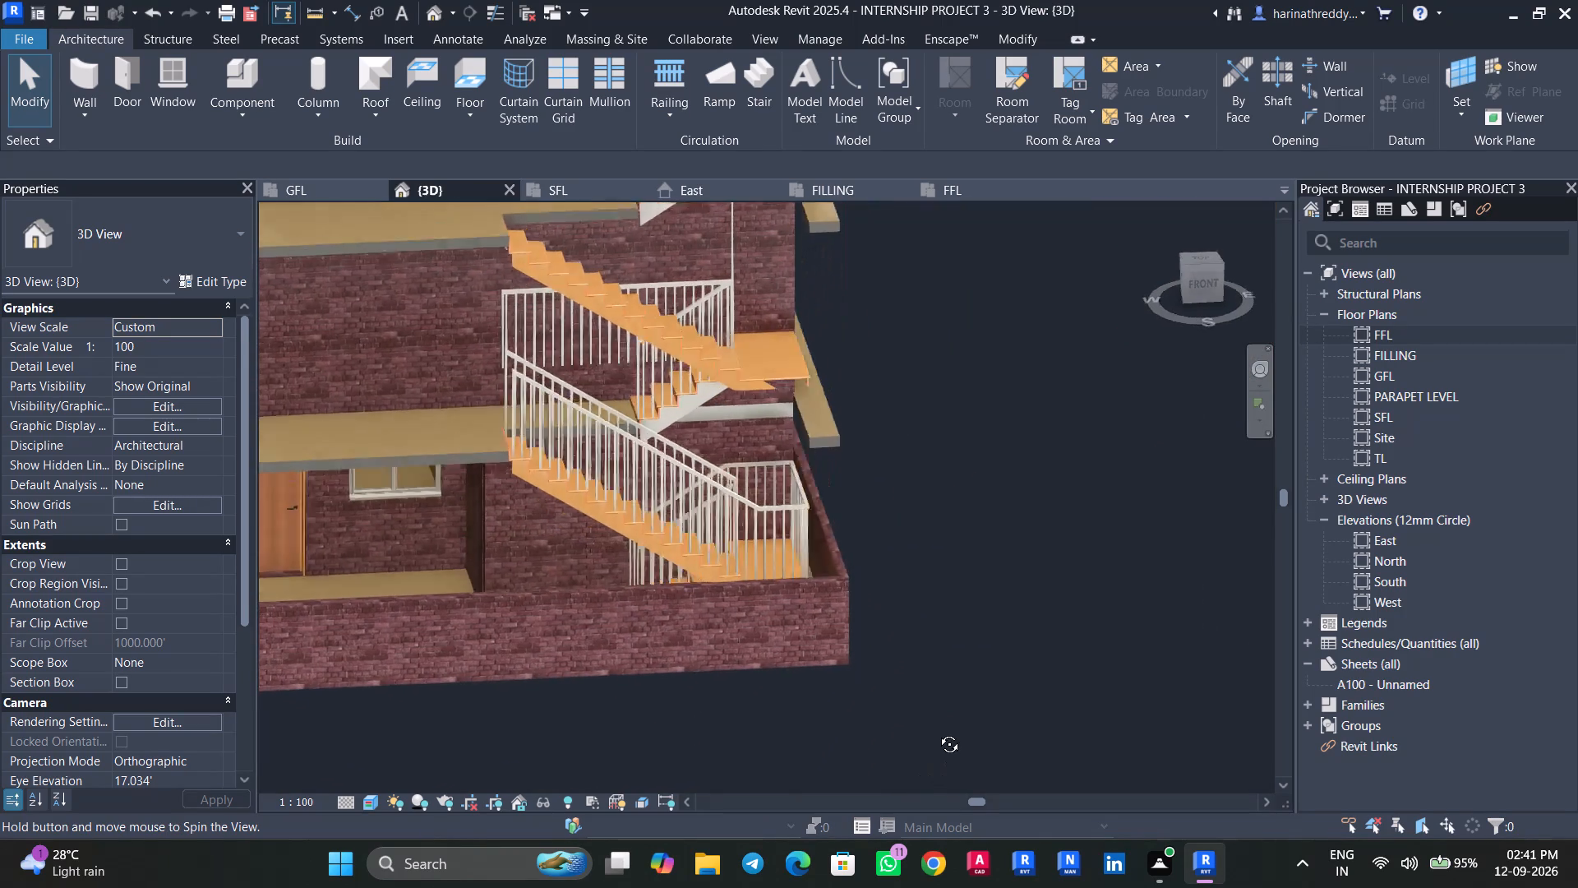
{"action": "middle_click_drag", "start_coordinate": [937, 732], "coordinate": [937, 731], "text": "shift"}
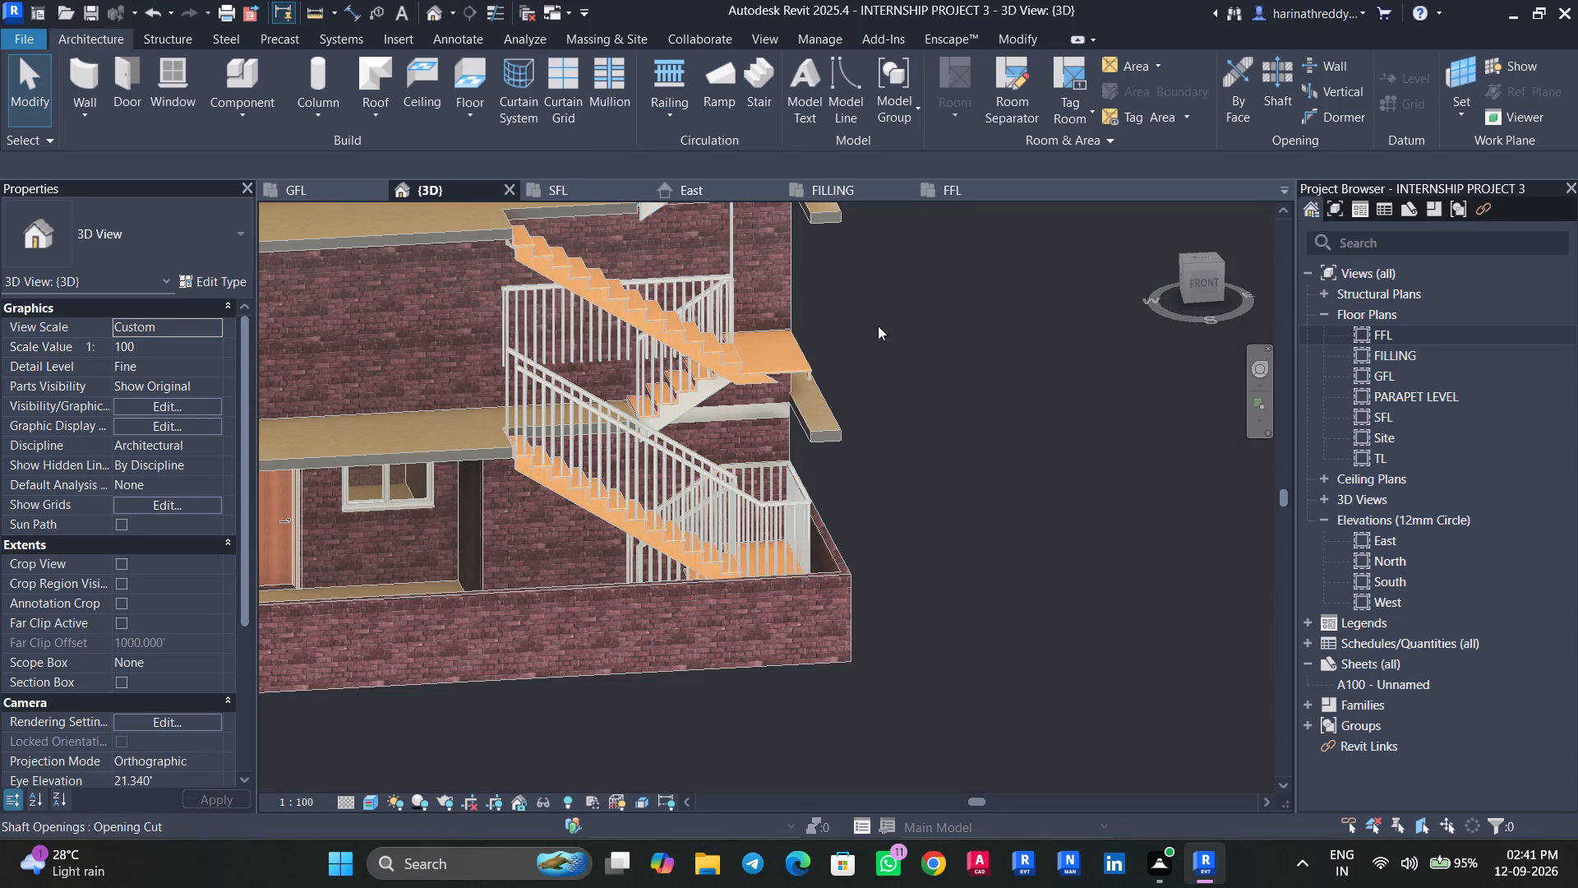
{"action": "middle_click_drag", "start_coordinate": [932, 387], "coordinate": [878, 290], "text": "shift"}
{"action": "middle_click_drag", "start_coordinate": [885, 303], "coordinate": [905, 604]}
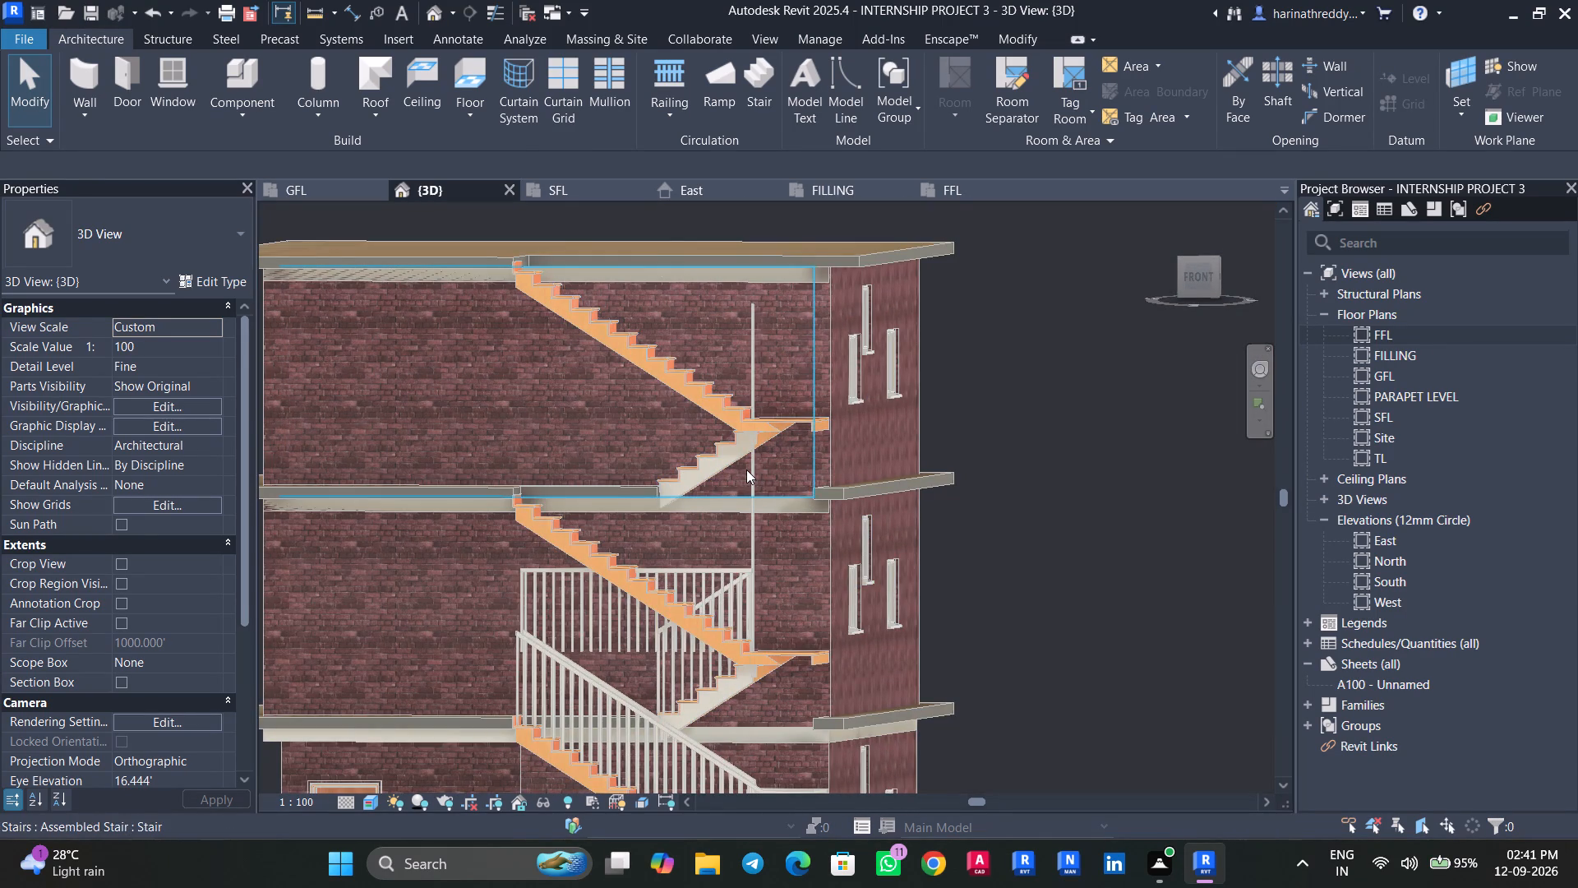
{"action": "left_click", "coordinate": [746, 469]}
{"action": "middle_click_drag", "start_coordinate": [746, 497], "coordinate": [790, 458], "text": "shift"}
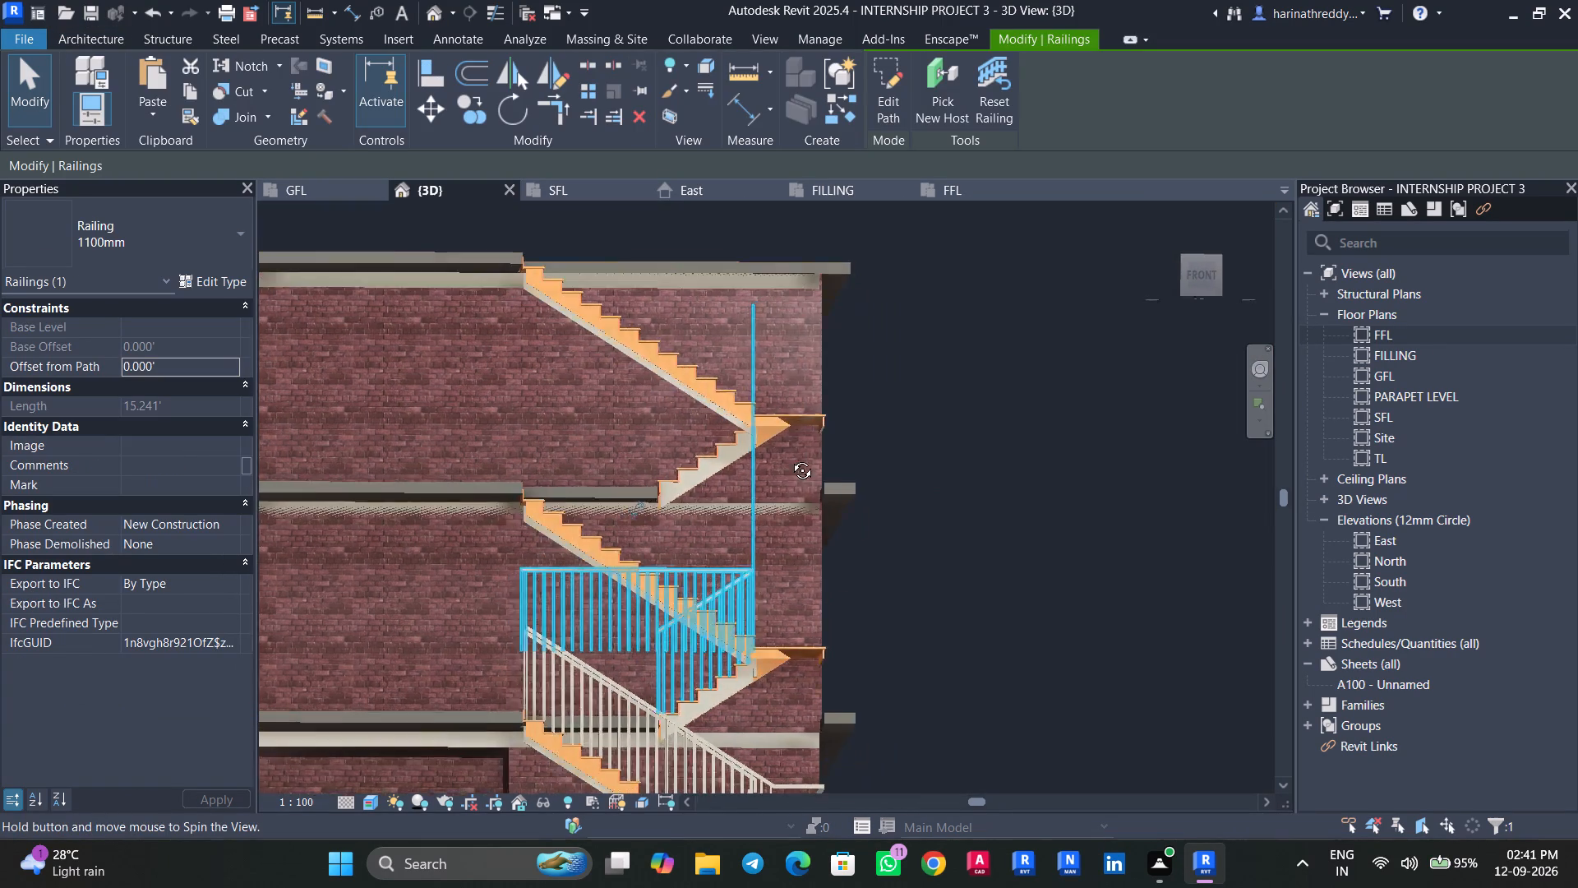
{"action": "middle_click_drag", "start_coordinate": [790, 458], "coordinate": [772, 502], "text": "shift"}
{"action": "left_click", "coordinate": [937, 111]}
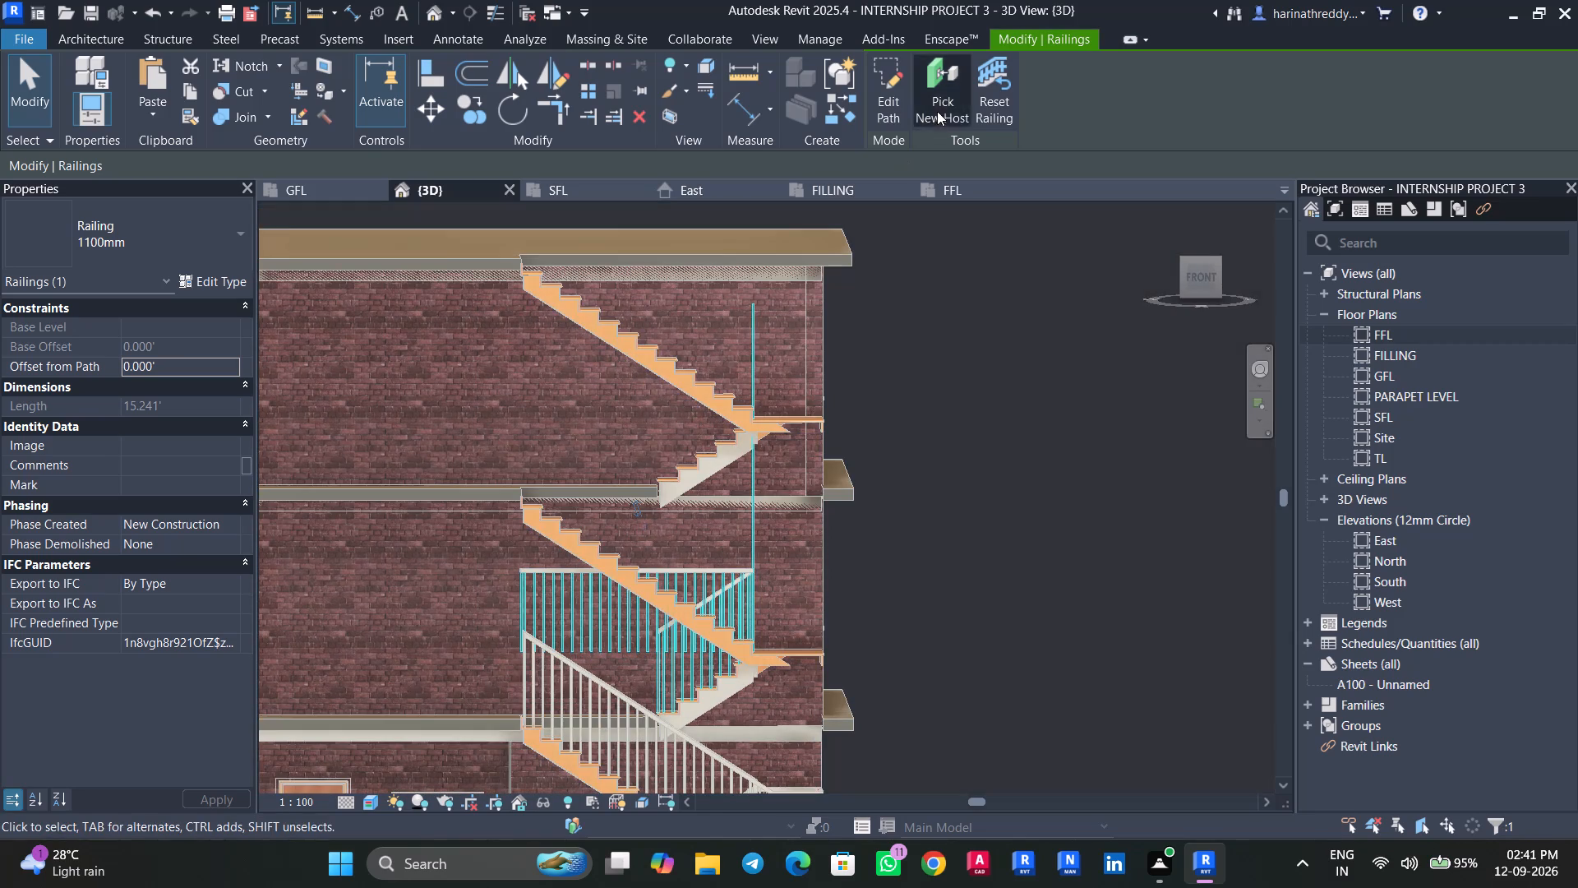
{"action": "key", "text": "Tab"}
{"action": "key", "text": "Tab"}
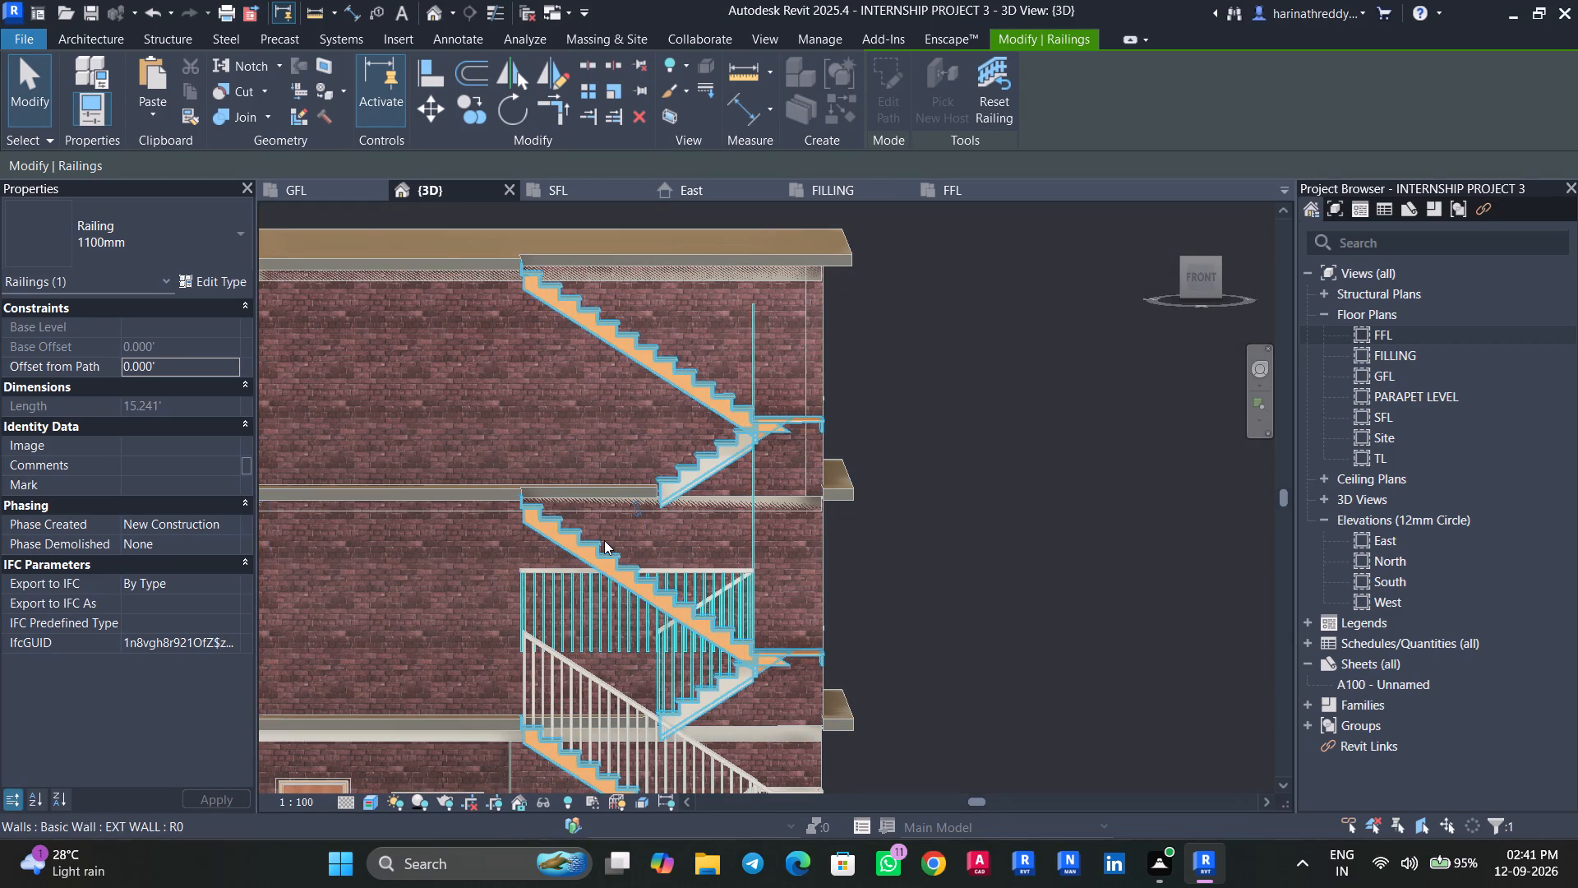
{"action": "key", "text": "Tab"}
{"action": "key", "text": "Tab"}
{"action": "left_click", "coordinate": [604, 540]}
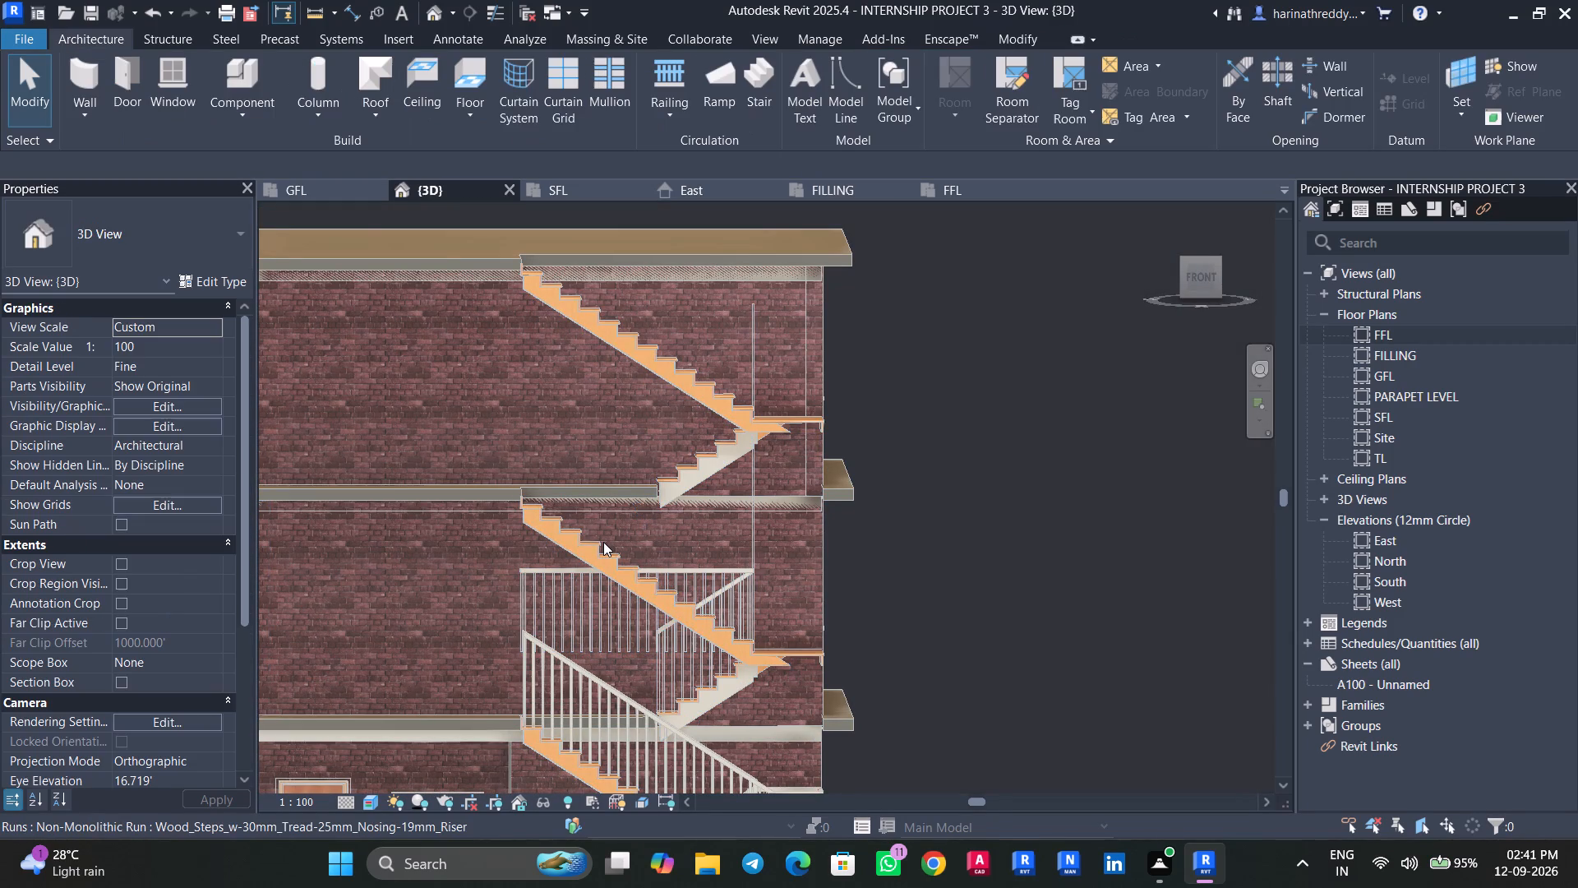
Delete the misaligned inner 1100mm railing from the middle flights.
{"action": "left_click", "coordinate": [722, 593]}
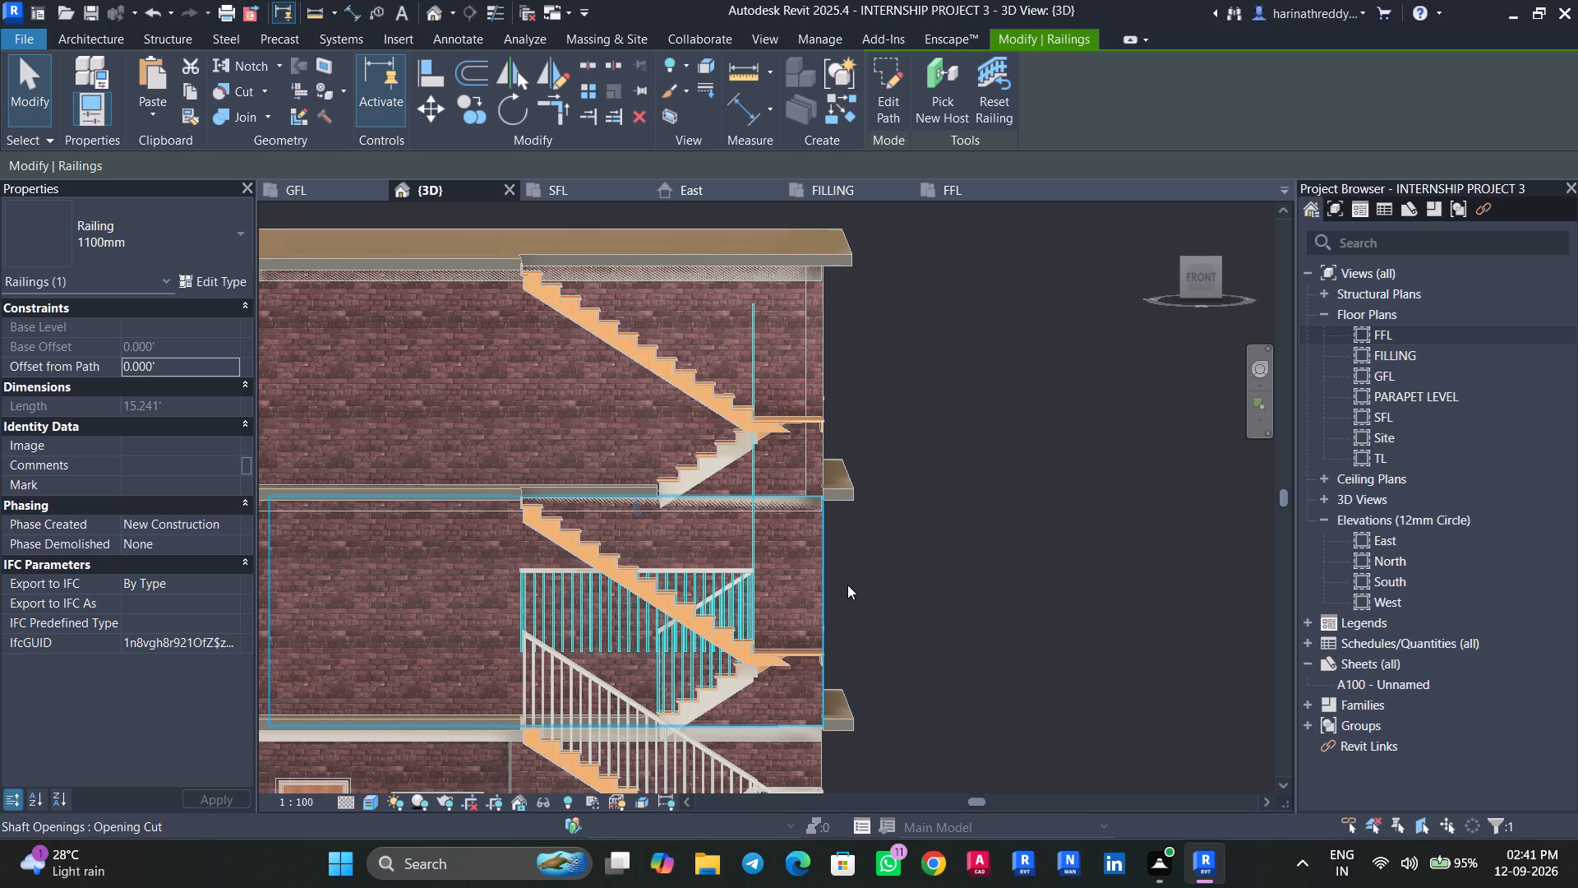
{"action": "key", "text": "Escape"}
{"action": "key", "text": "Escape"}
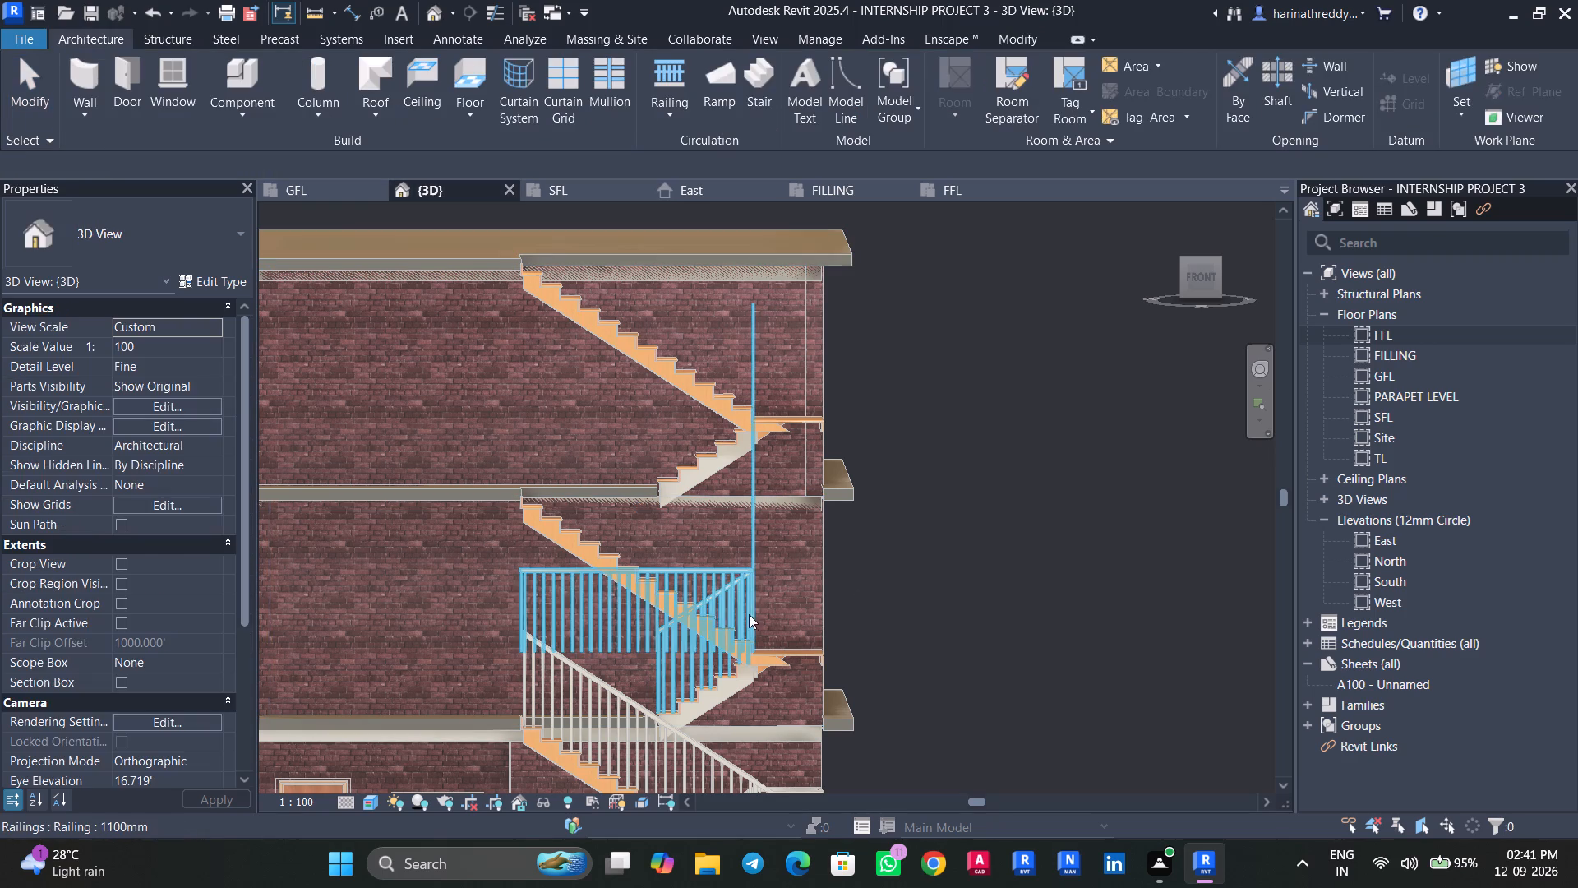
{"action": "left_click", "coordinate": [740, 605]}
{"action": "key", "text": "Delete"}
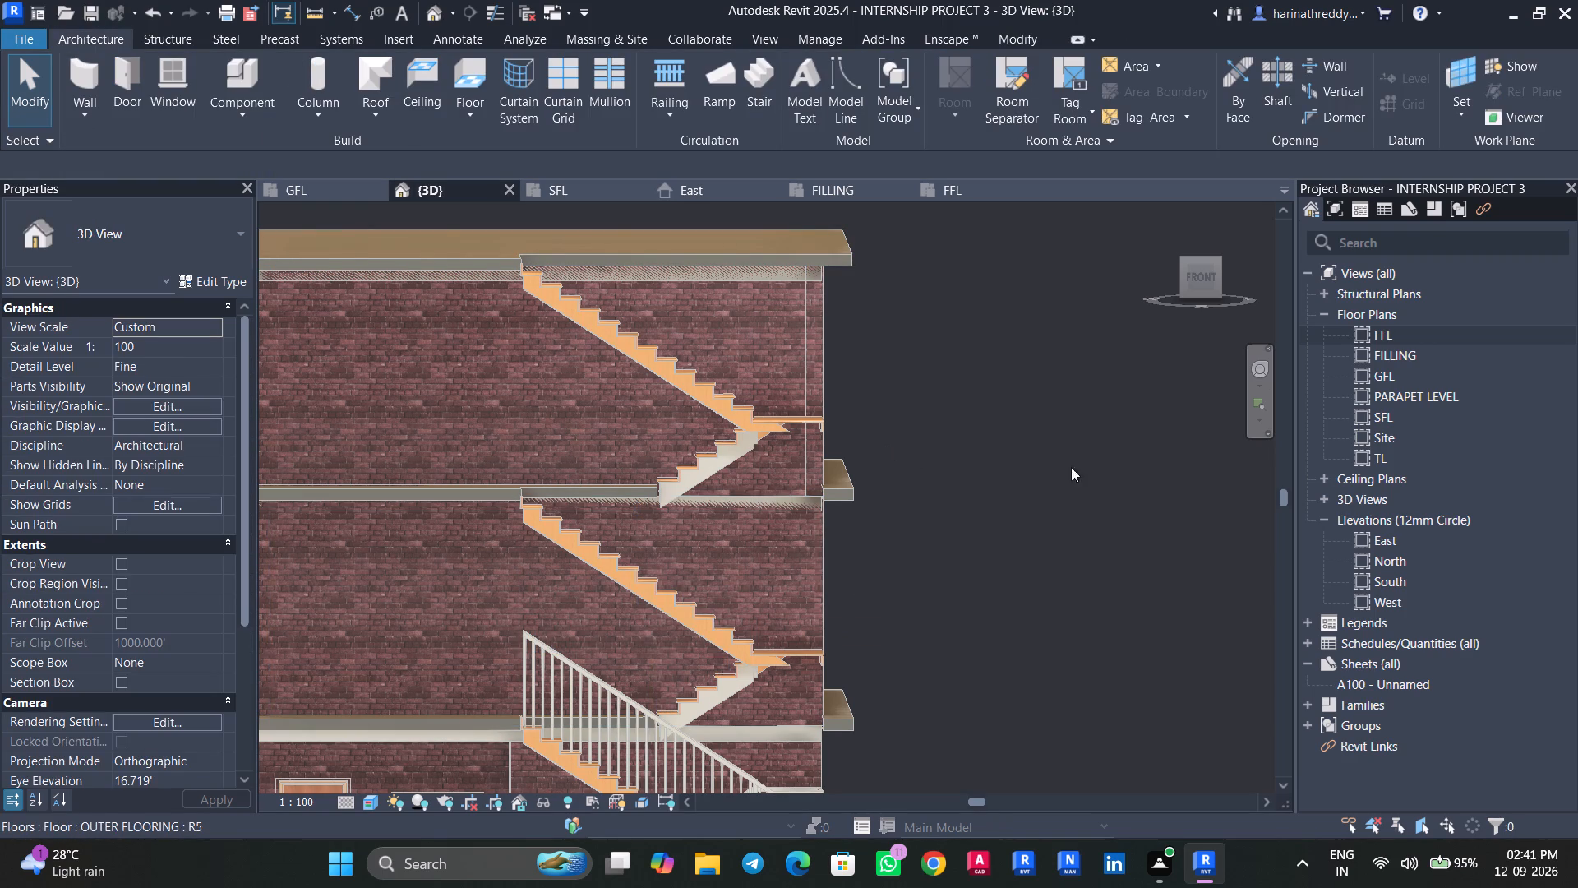
Open the SFL floor plan and examine the staircase and its runs around the floor opening.
{"action": "double_click", "coordinate": [1412, 419]}
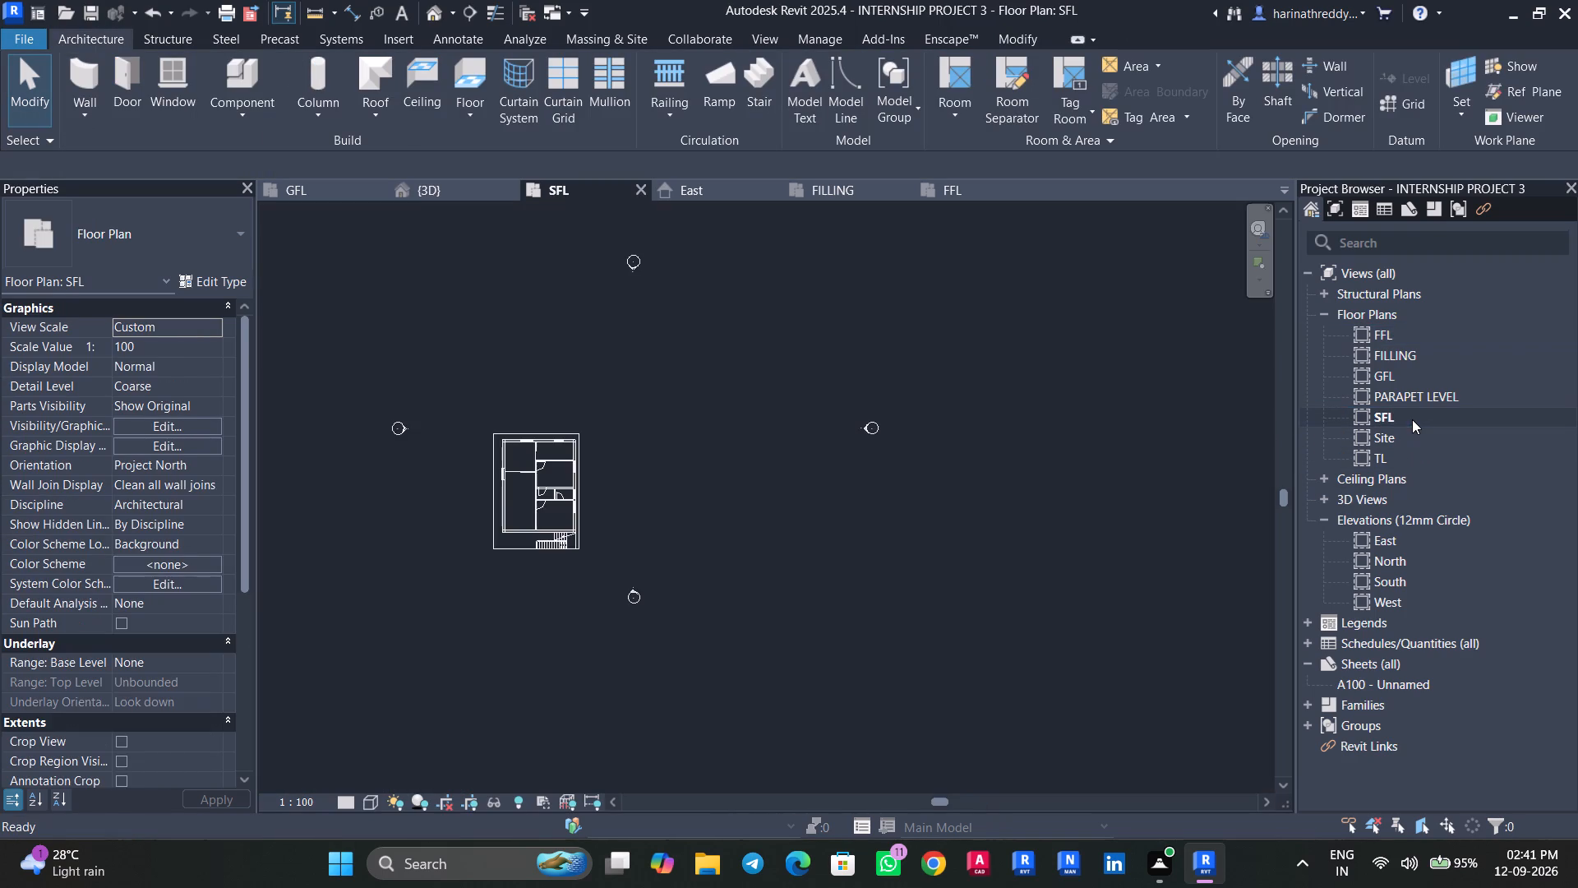
{"action": "scroll", "coordinate": [501, 530], "scroll_direction": "up", "scroll_amount": 1}
{"action": "scroll", "coordinate": [524, 530], "scroll_direction": "down", "scroll_amount": 1}
{"action": "scroll", "coordinate": [592, 521], "scroll_direction": "up", "scroll_amount": 19}
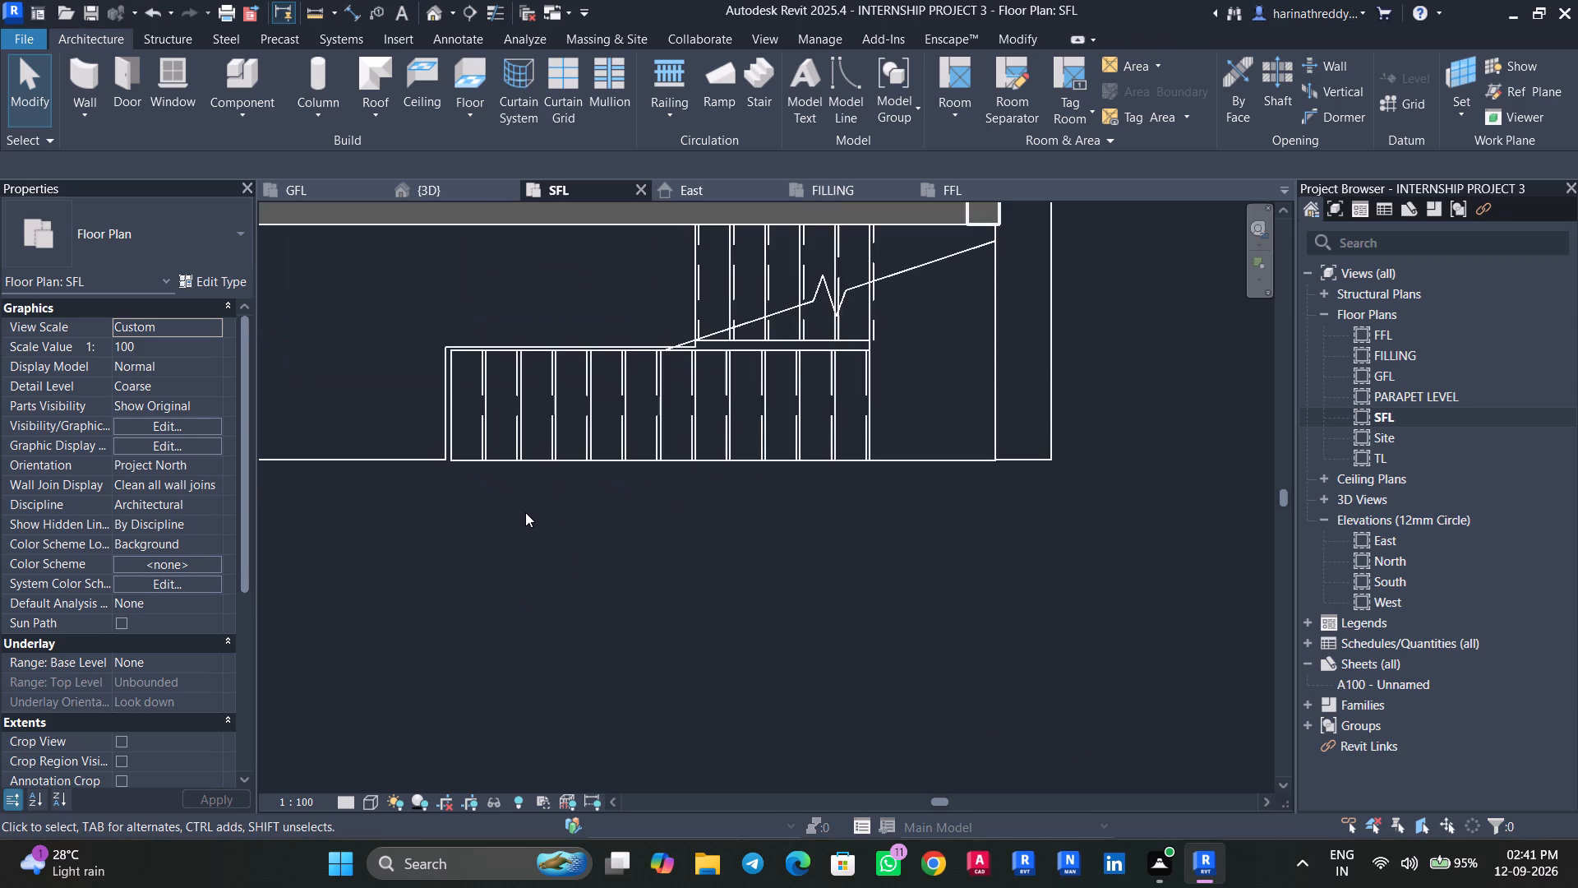
{"action": "middle_click_drag", "start_coordinate": [525, 512], "coordinate": [507, 622]}
{"action": "scroll", "coordinate": [507, 622], "scroll_direction": "up", "scroll_amount": 1}
{"action": "left_click", "coordinate": [417, 479]}
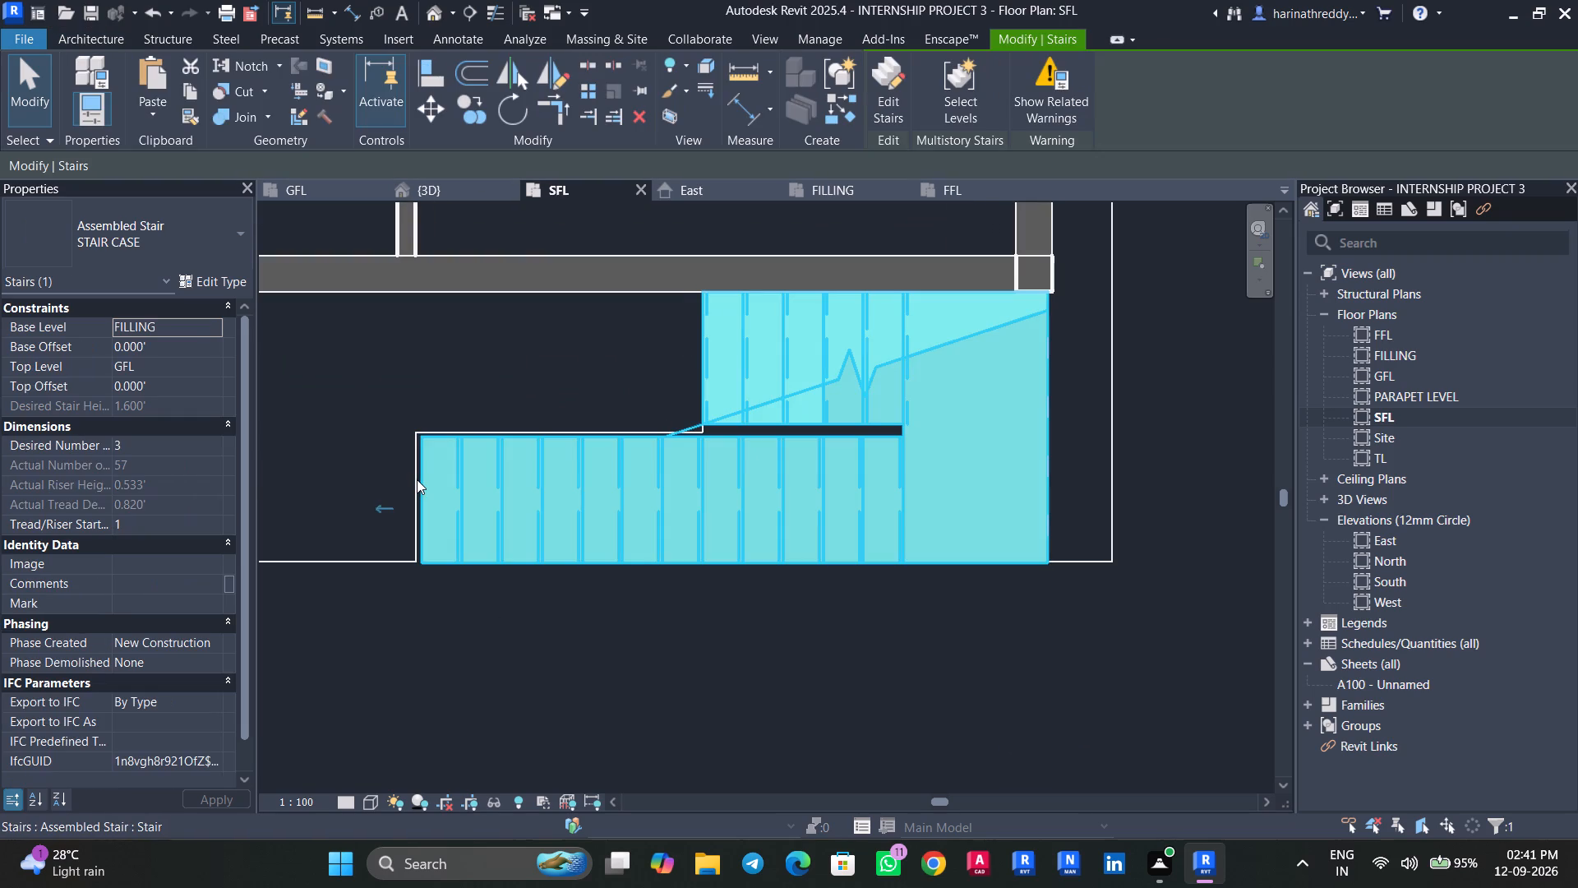
{"action": "key", "text": "Escape"}
{"action": "left_click", "coordinate": [411, 438]}
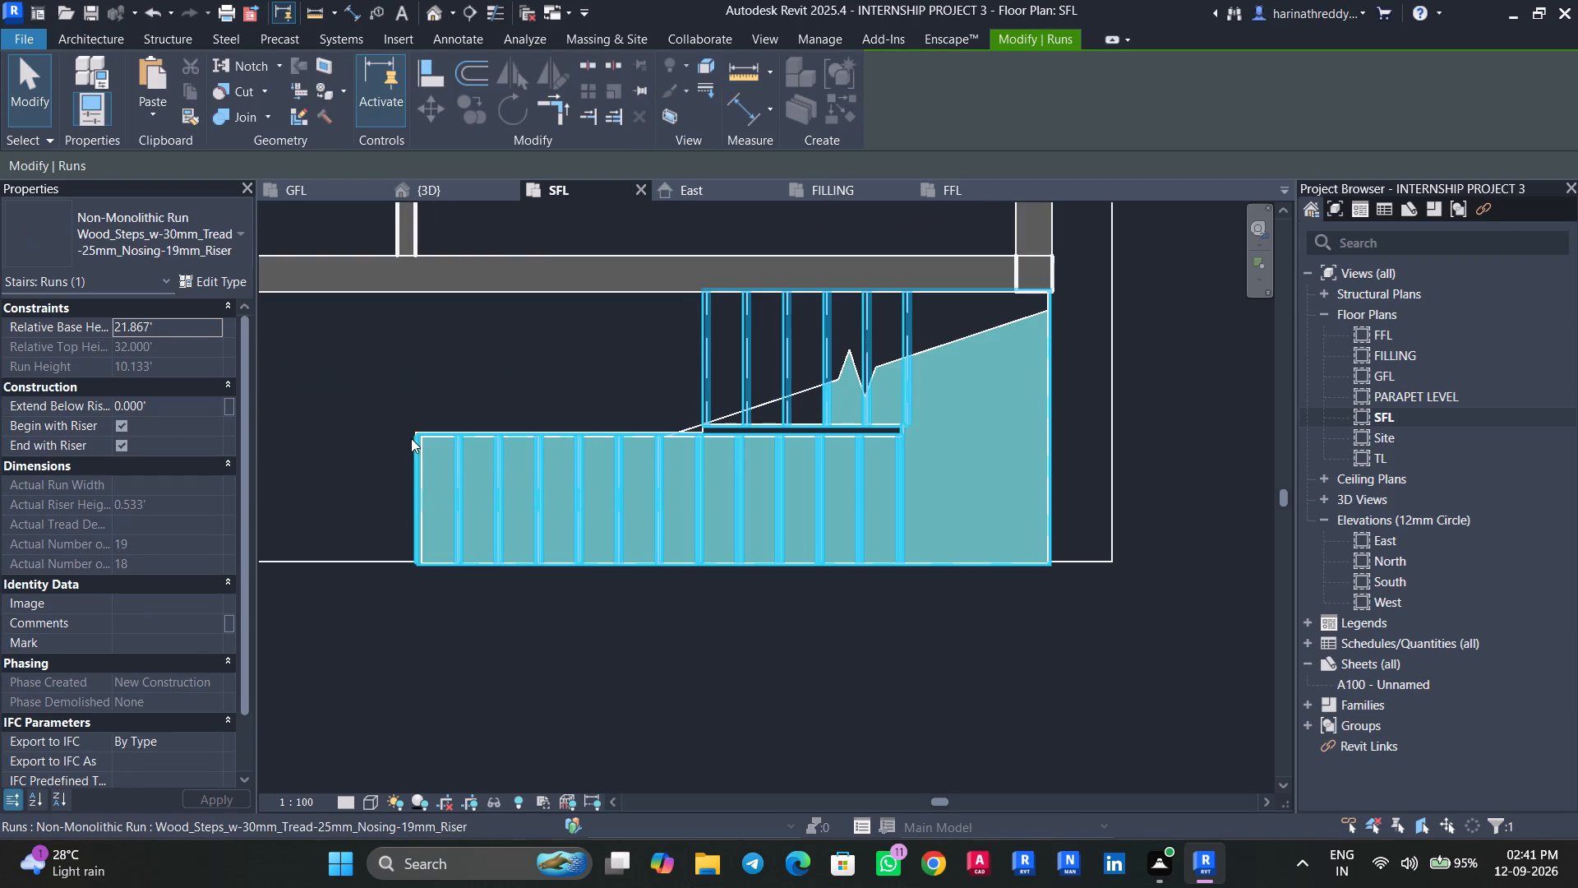
{"action": "key", "text": "Escape"}
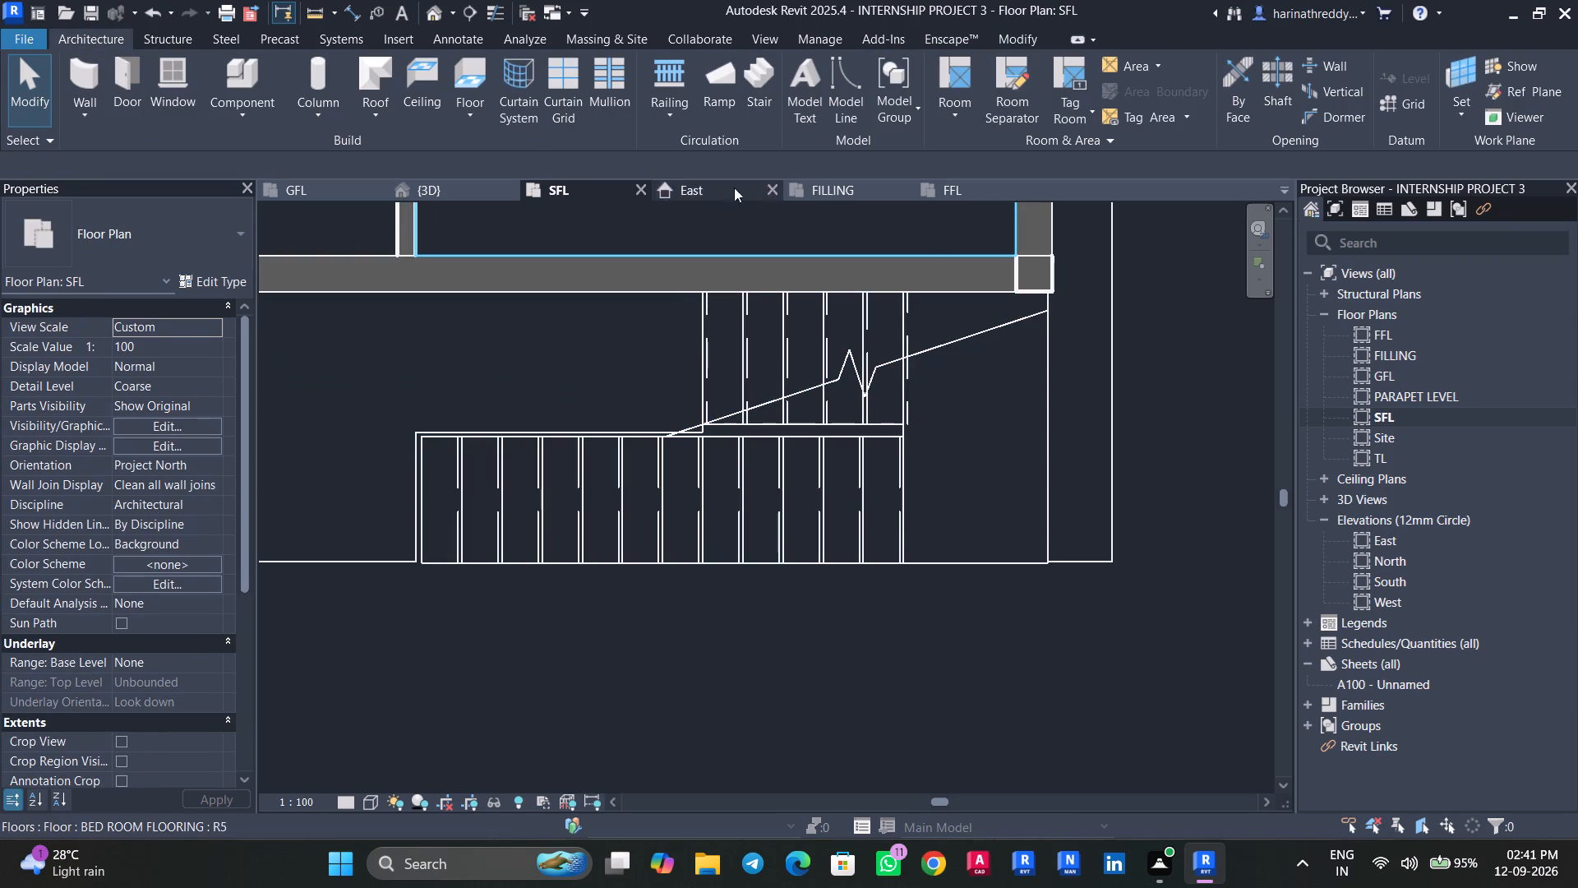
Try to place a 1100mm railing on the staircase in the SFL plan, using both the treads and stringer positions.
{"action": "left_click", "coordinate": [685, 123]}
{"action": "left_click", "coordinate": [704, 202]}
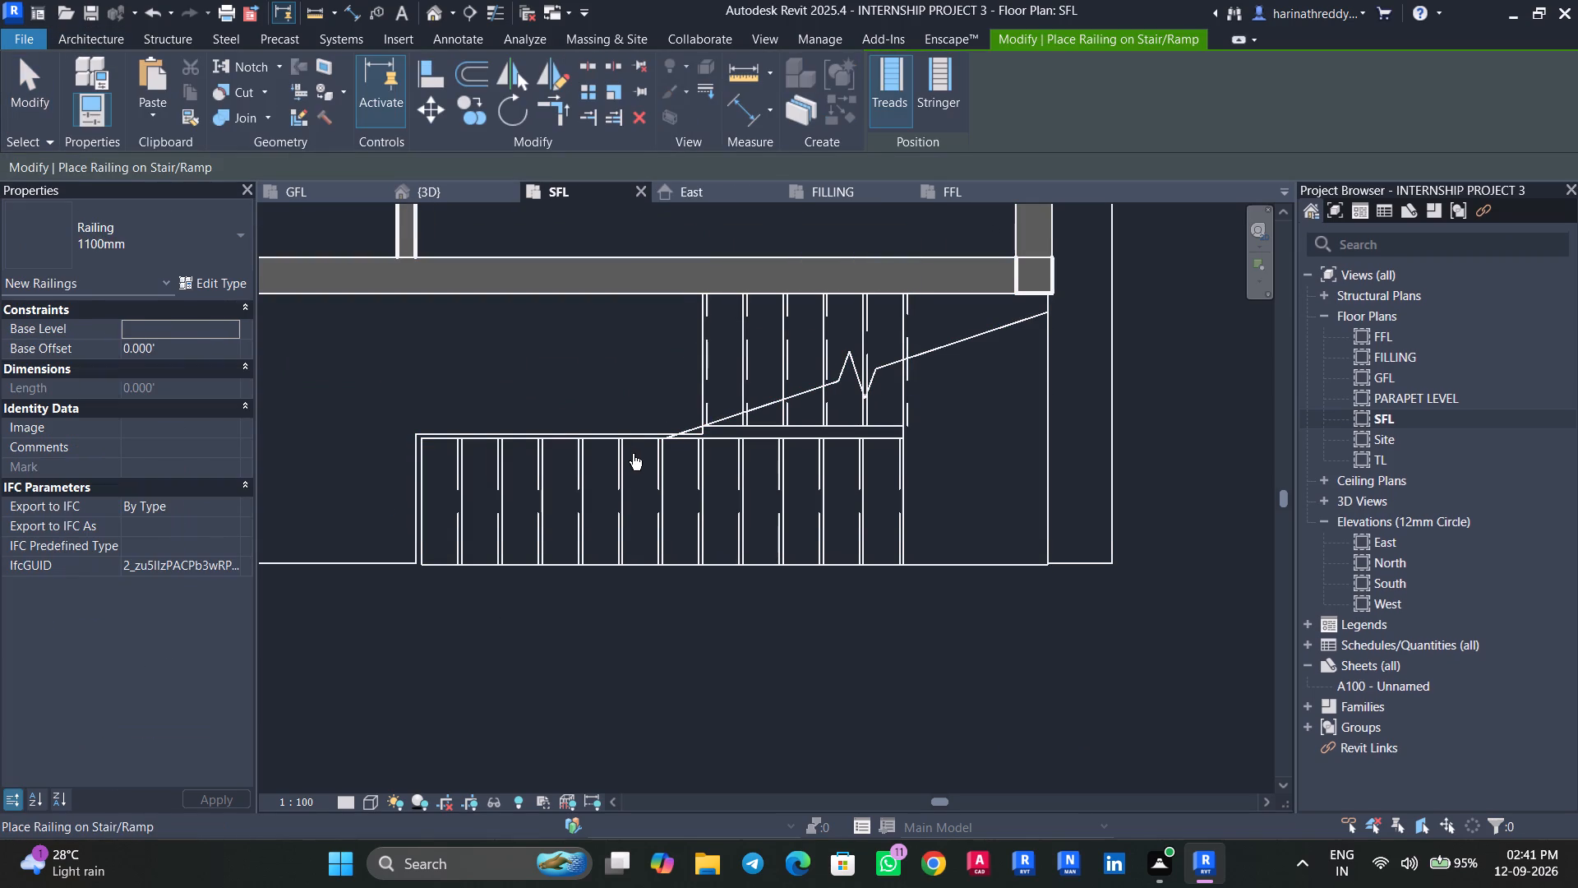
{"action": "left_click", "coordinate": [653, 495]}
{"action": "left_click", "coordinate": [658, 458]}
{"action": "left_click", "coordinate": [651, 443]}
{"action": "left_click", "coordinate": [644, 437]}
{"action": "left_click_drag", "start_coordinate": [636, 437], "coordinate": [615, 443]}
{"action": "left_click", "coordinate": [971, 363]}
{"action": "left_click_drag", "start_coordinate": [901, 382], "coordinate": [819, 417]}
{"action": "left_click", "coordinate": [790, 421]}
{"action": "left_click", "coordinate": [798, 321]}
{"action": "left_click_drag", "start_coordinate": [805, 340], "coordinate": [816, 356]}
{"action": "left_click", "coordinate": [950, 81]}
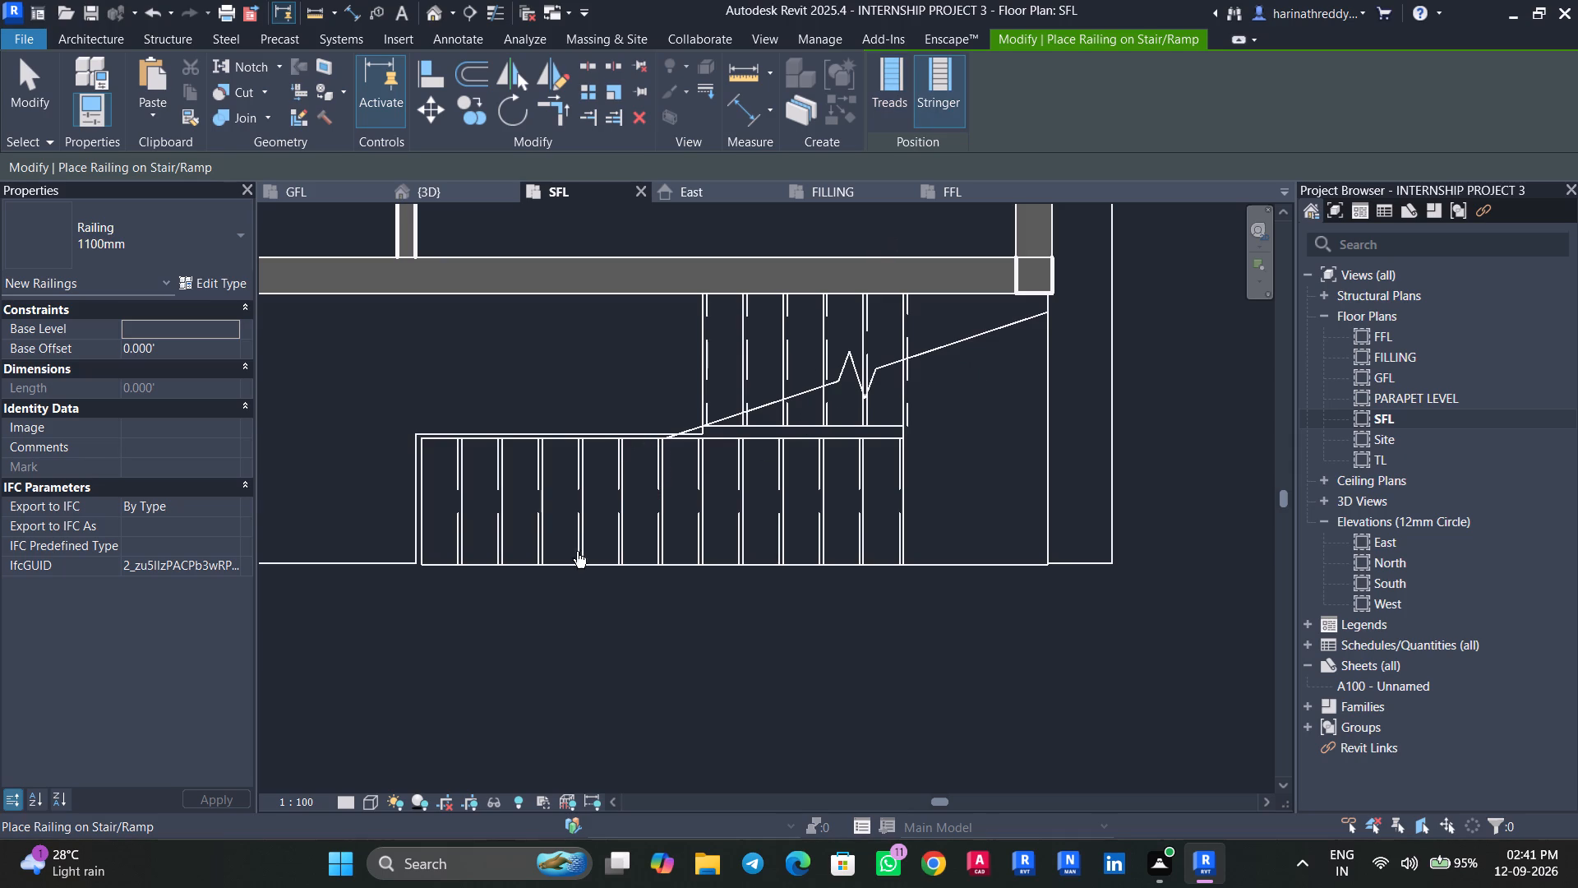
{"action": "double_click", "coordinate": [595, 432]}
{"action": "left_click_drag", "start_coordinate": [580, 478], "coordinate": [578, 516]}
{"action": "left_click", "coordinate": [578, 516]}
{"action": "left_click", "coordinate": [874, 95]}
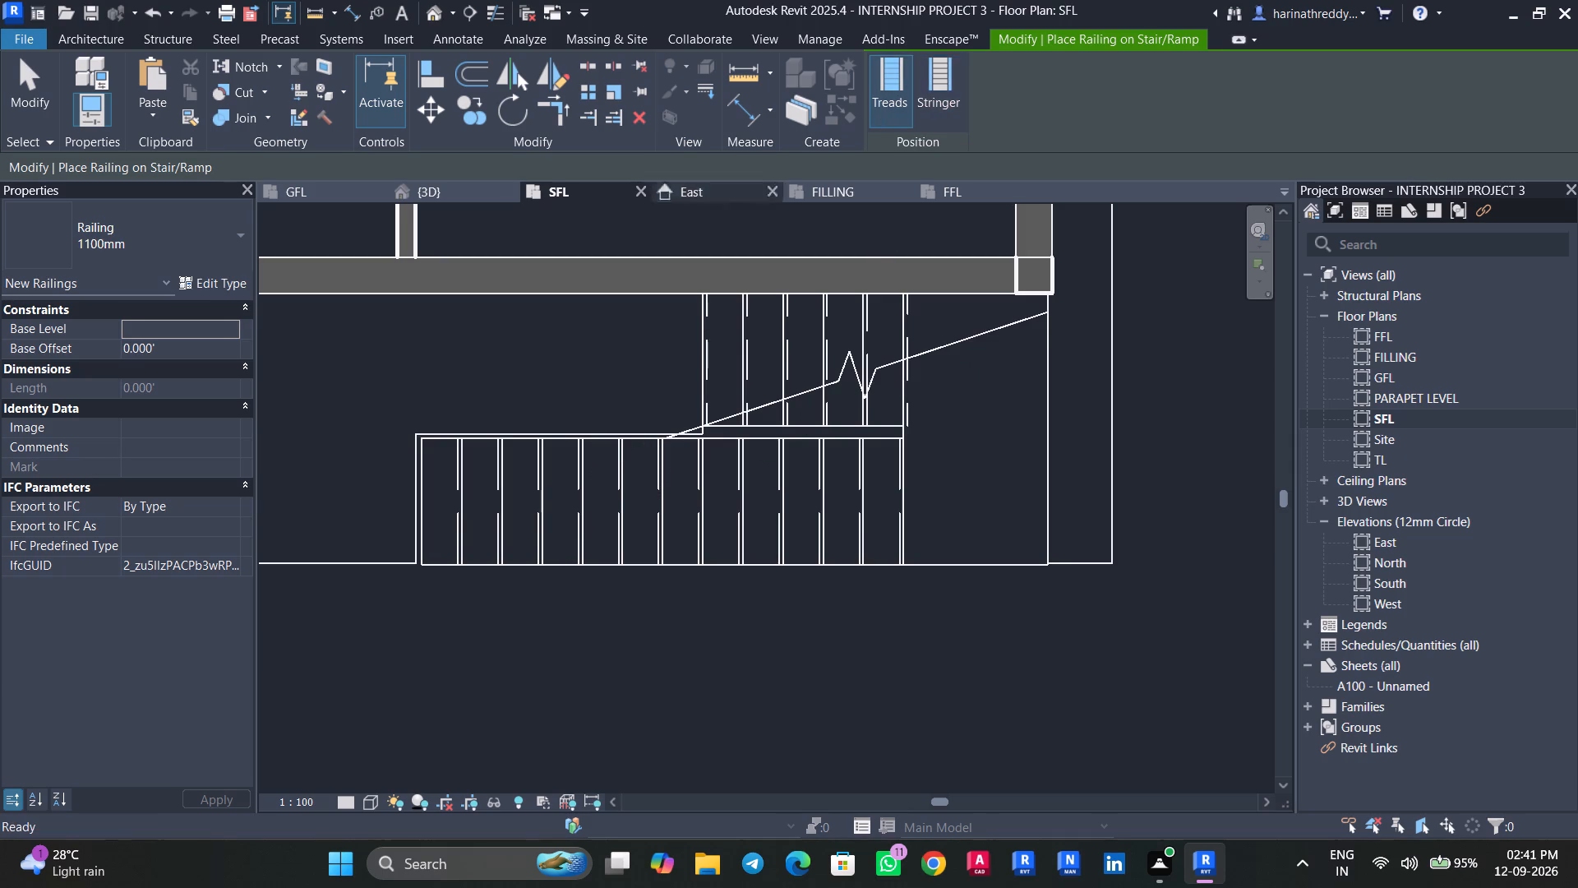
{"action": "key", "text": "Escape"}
Sketch a 1100mm railing path along the stair's inner edge, about 10.08' along the long flight, around the gap and about 4.1' back.
{"action": "left_click", "coordinate": [647, 121]}
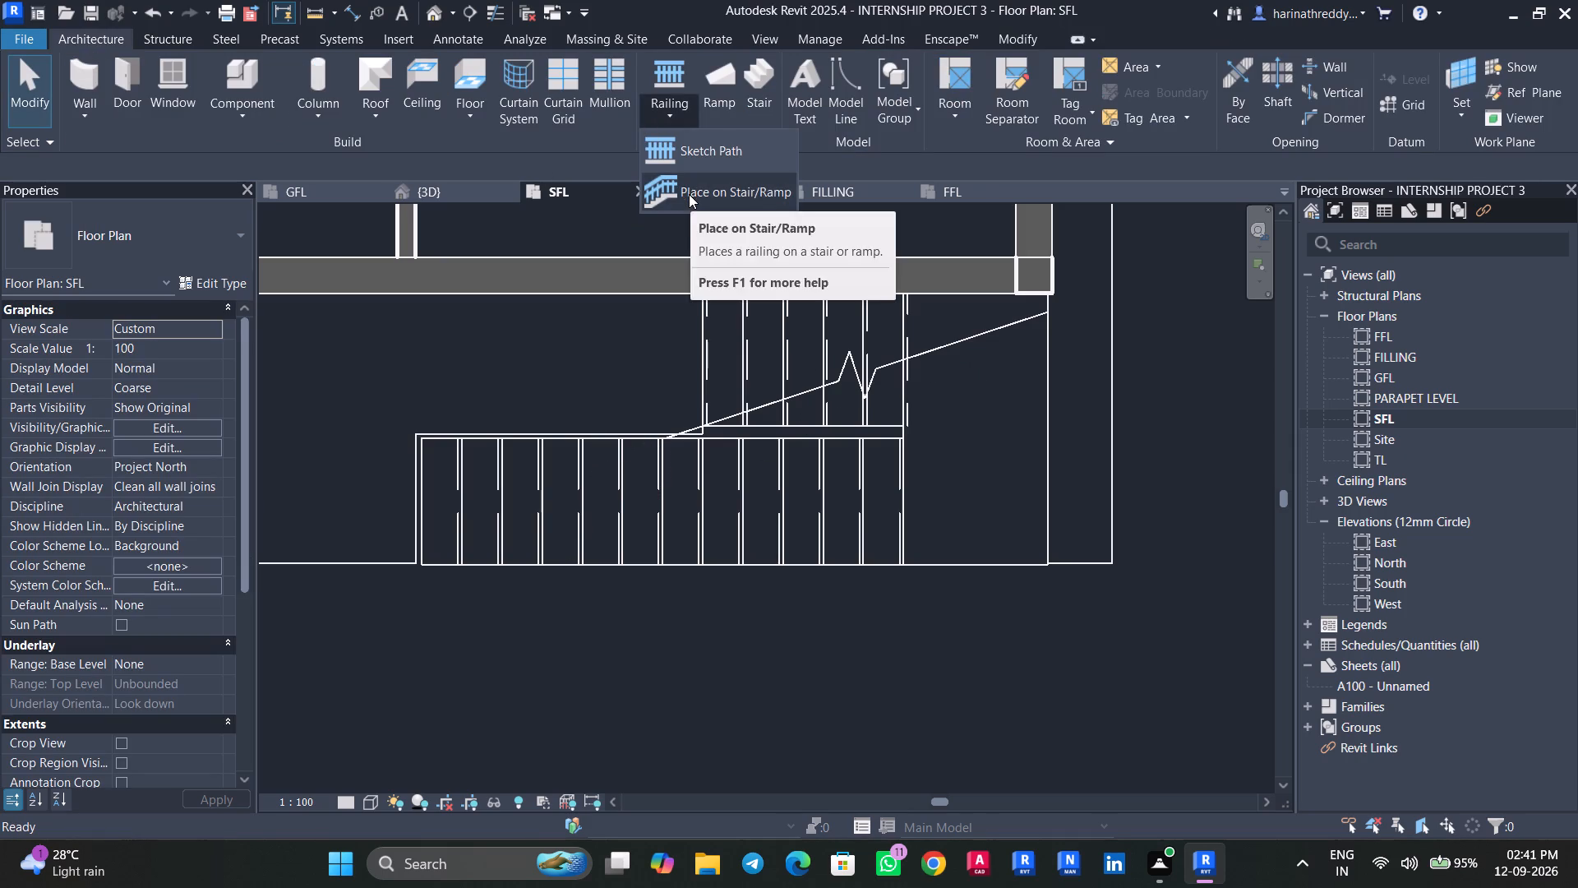
{"action": "left_click", "coordinate": [705, 155]}
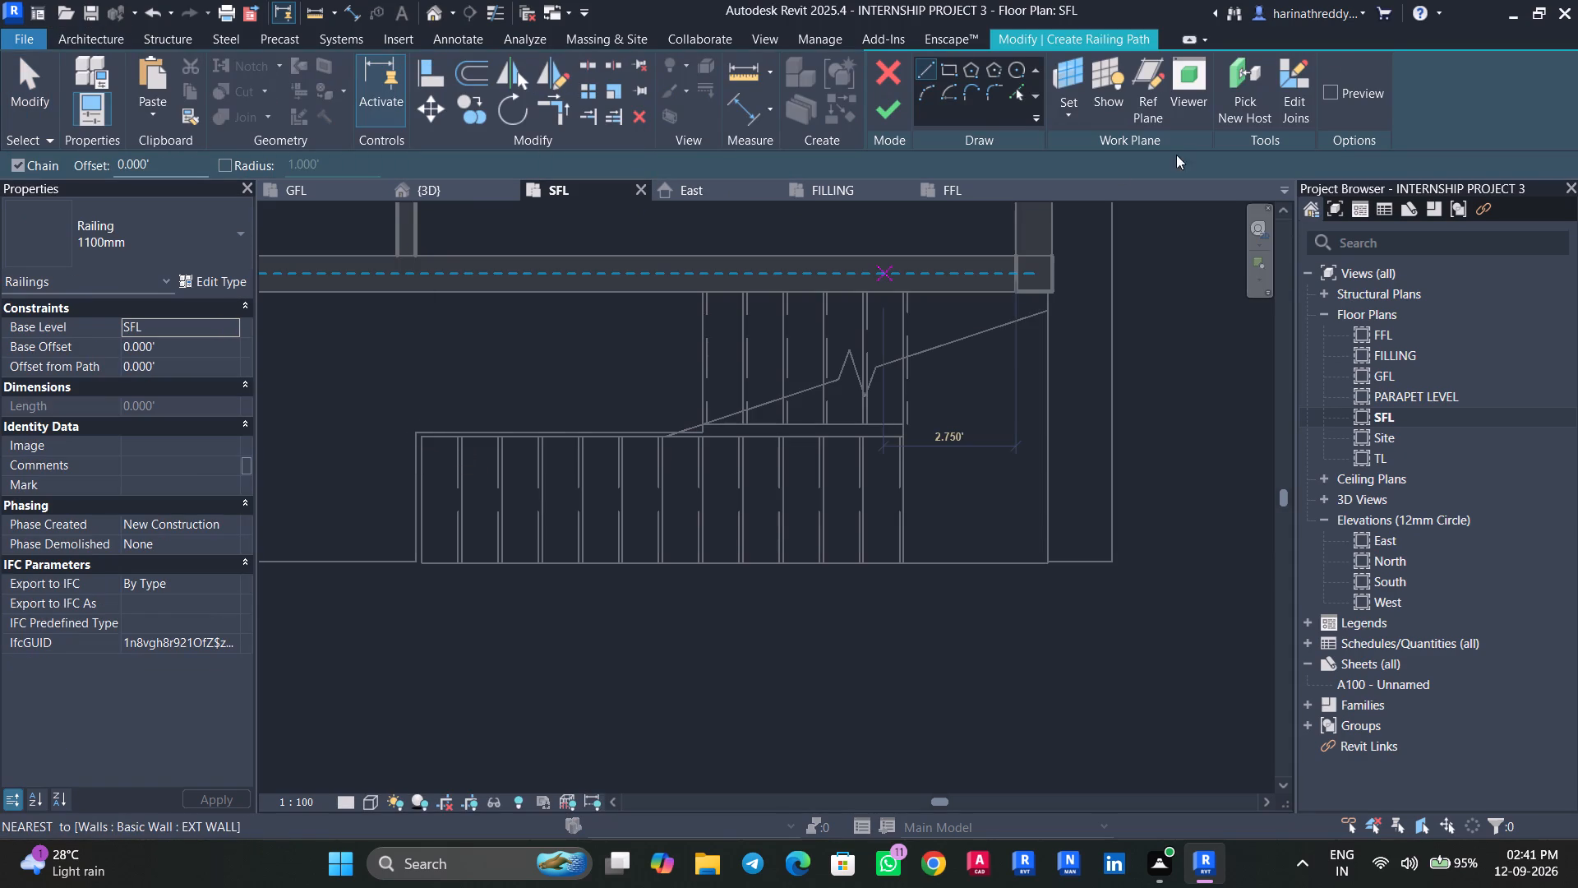
{"action": "left_click", "coordinate": [416, 433]}
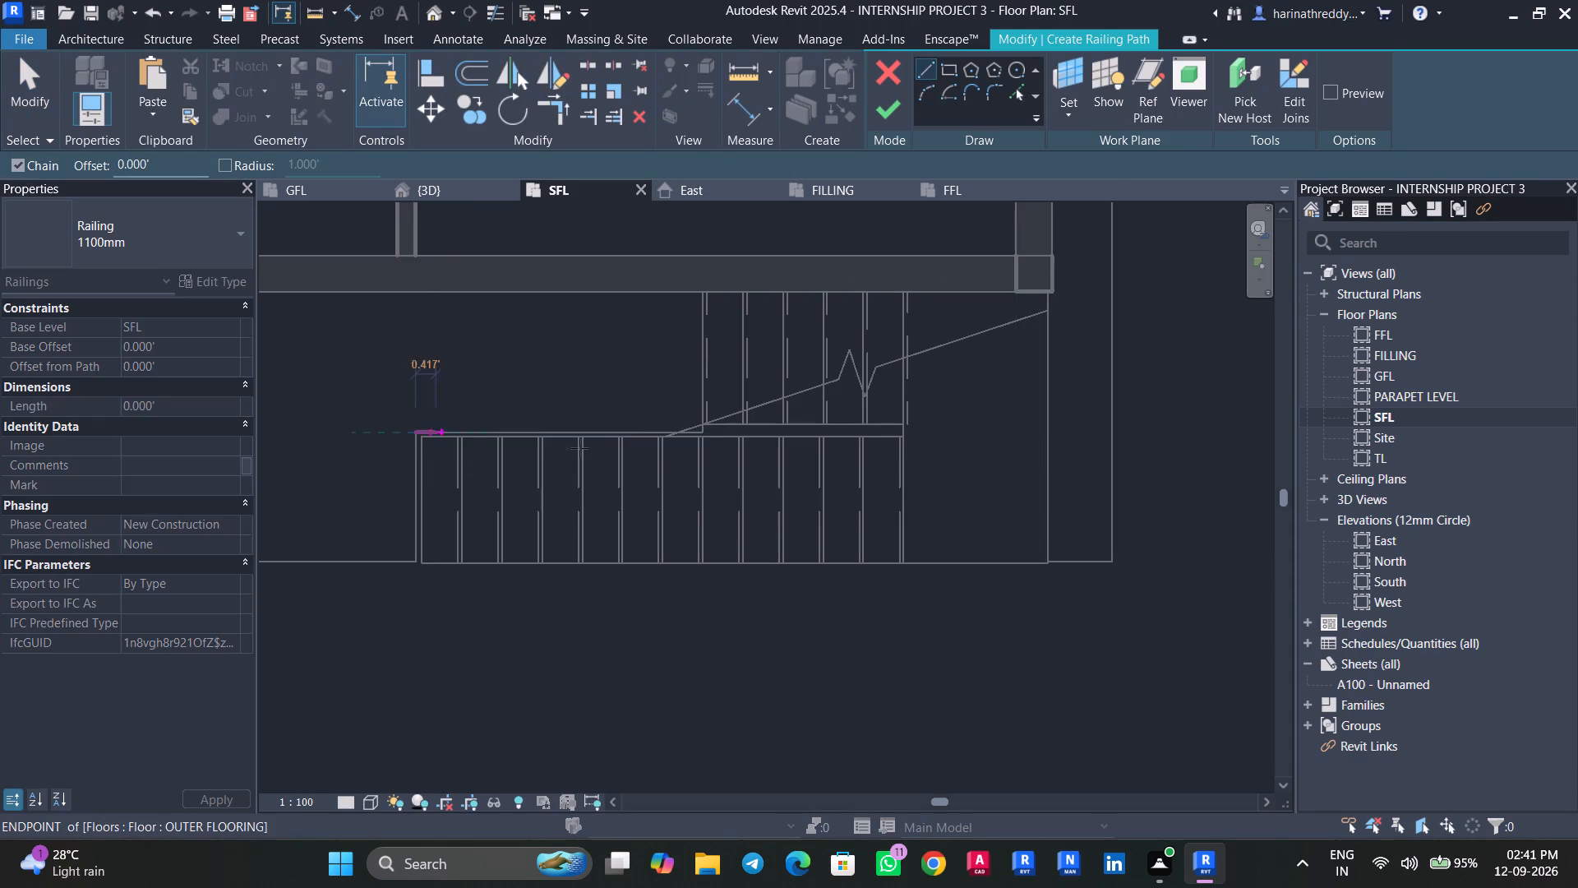
{"action": "scroll", "coordinate": [895, 437], "scroll_direction": "up", "scroll_amount": 7}
{"action": "scroll", "coordinate": [902, 439], "scroll_direction": "down", "scroll_amount": 1}
{"action": "scroll", "coordinate": [902, 439], "scroll_direction": "up", "scroll_amount": 2}
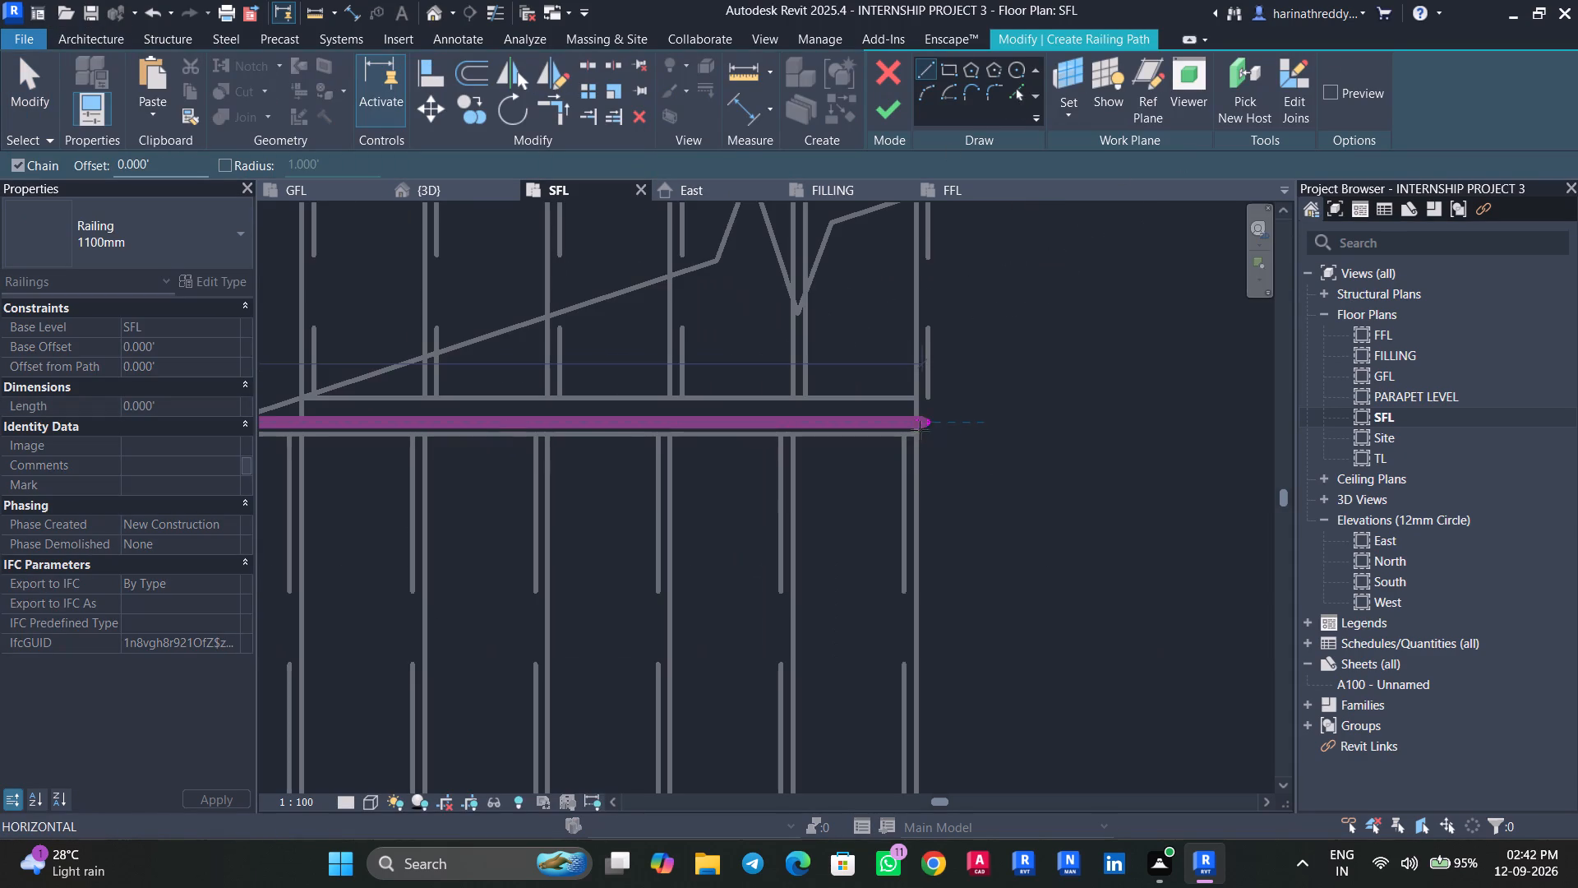
{"action": "key", "text": "Escape"}
{"action": "scroll", "coordinate": [913, 433], "scroll_direction": "down", "scroll_amount": 10}
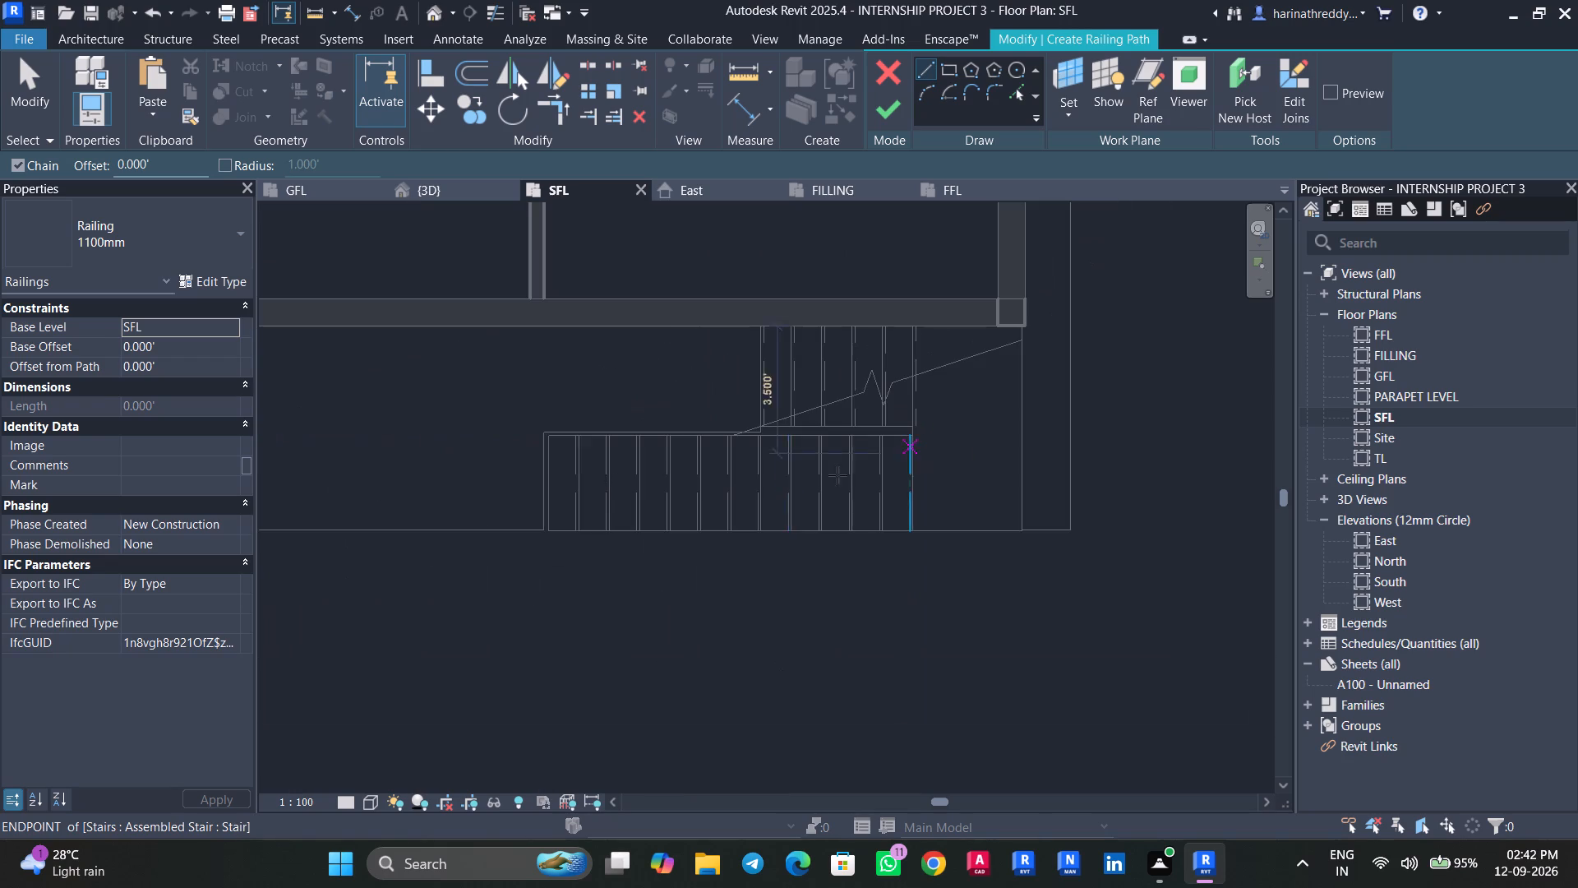
{"action": "scroll", "coordinate": [570, 431], "scroll_direction": "up", "scroll_amount": 7}
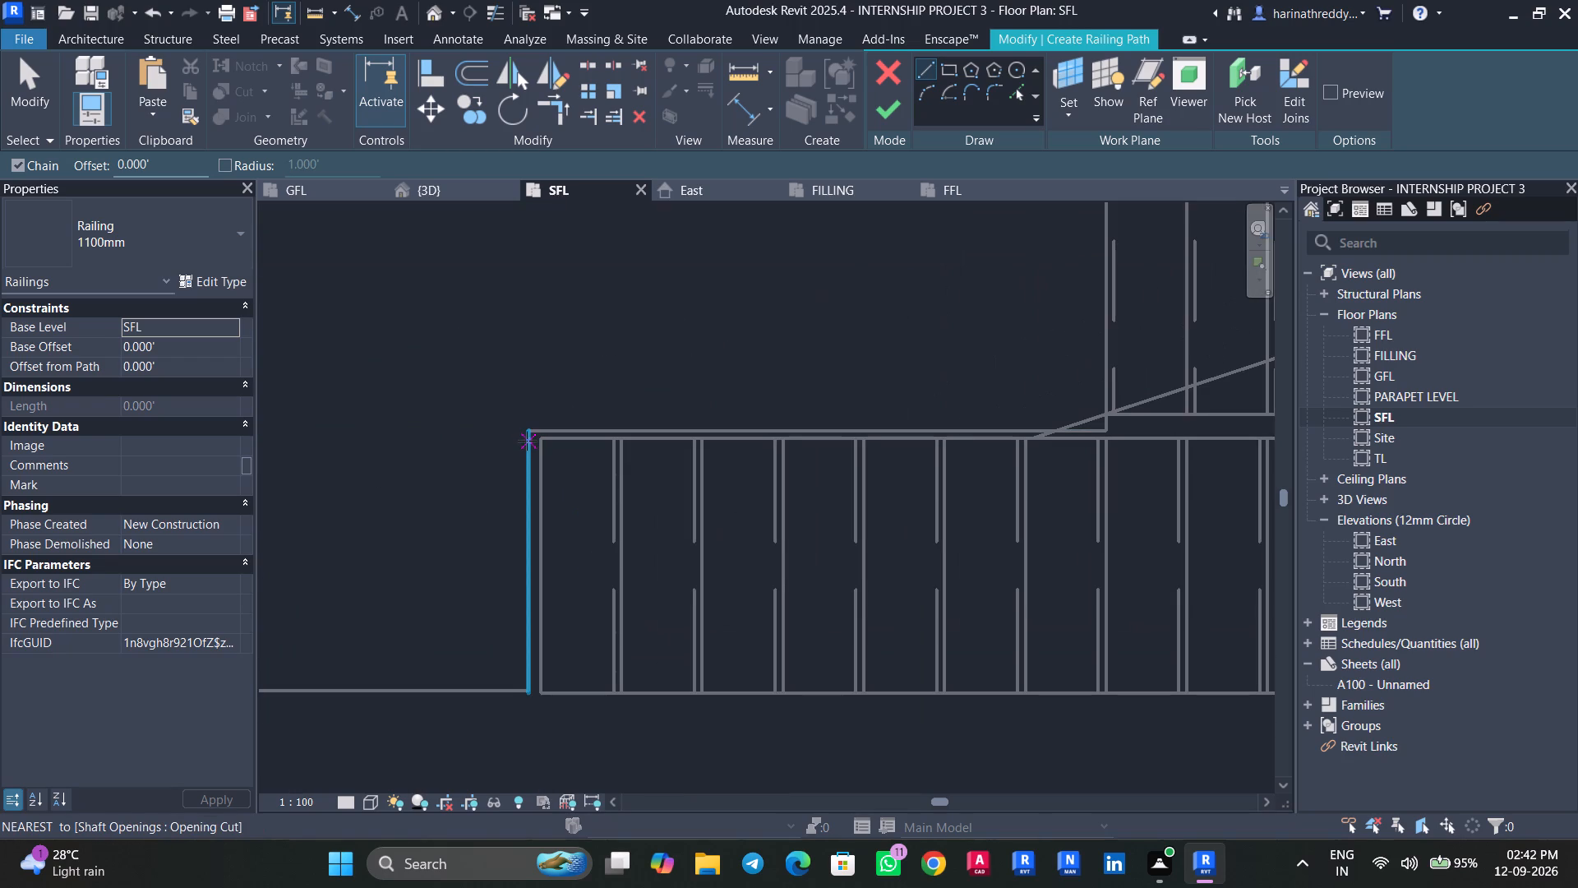
{"action": "left_click", "coordinate": [527, 440]}
{"action": "middle_click_drag", "start_coordinate": [1086, 437], "coordinate": [621, 497]}
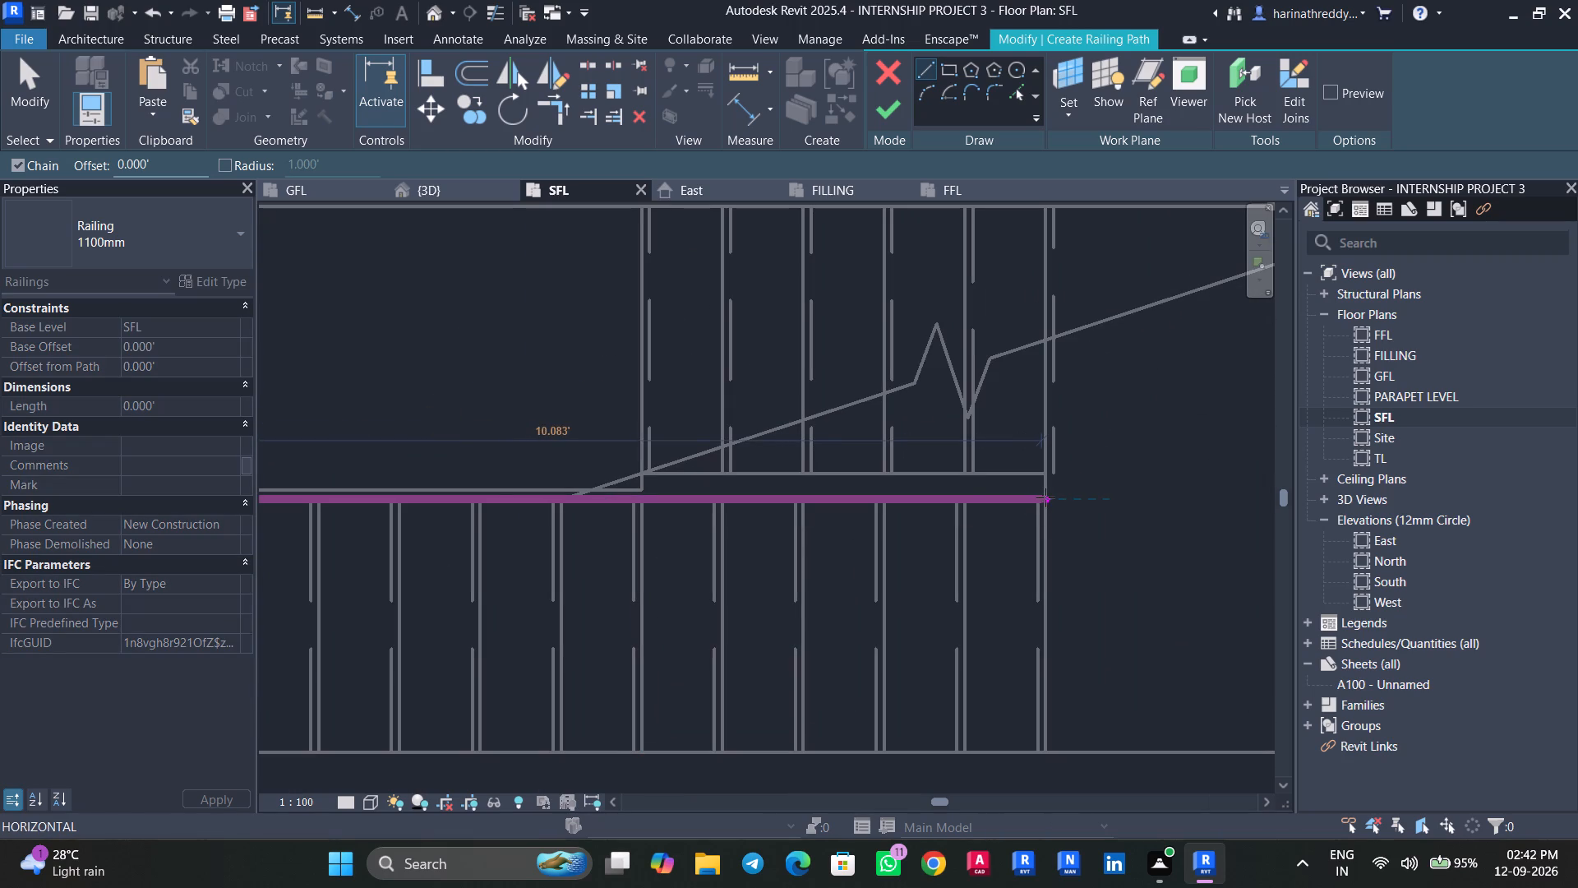
{"action": "left_click", "coordinate": [1045, 497]}
{"action": "left_click", "coordinate": [1045, 469]}
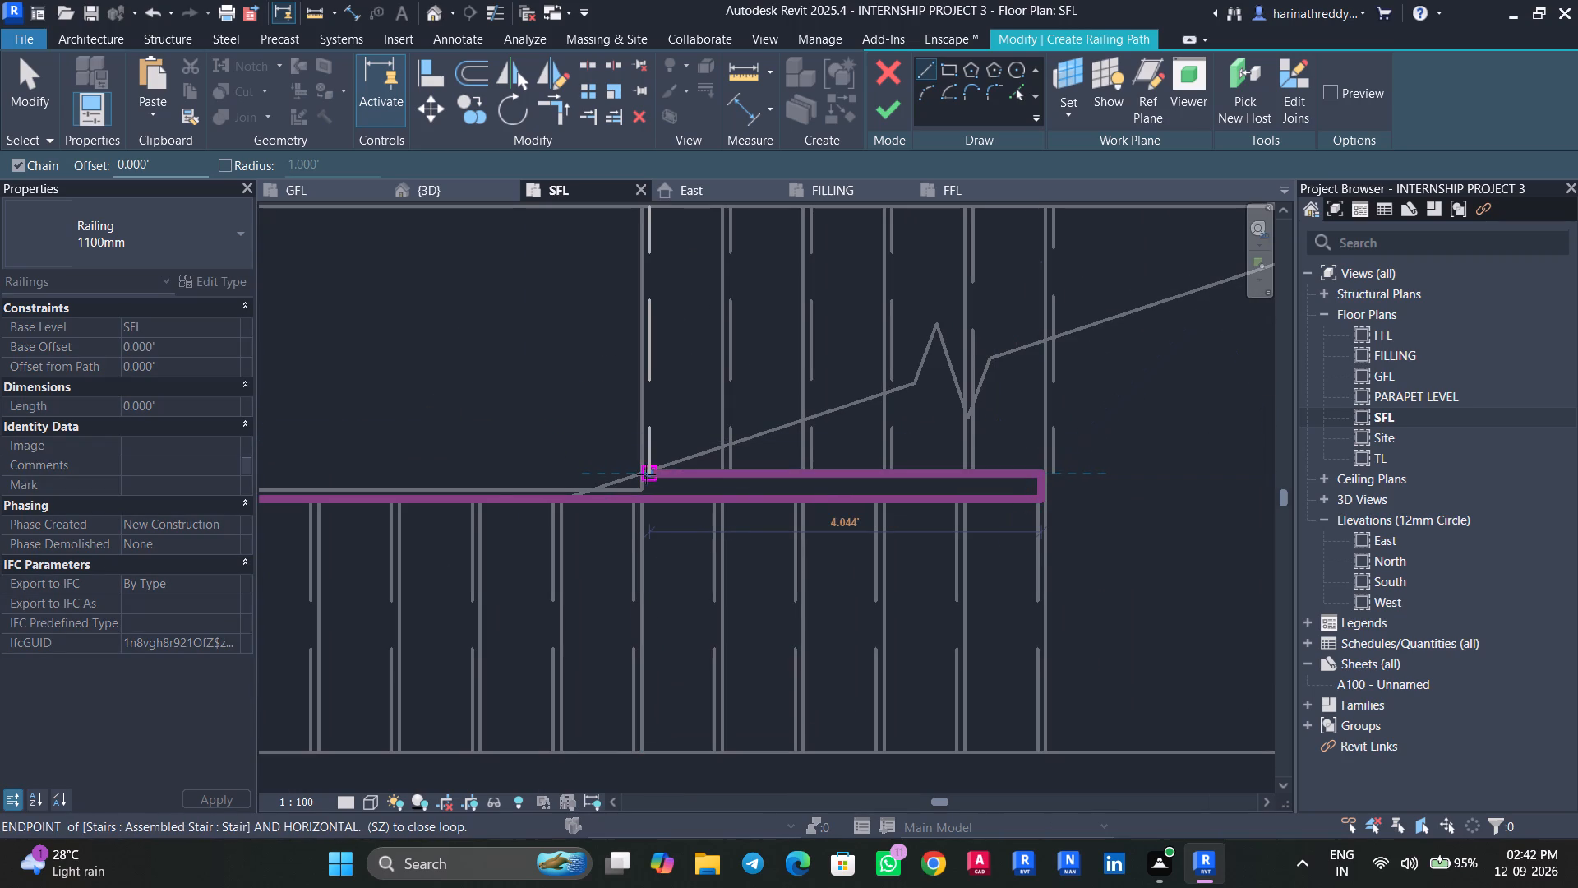
{"action": "left_click", "coordinate": [644, 474]}
{"action": "key", "text": "Escape"}
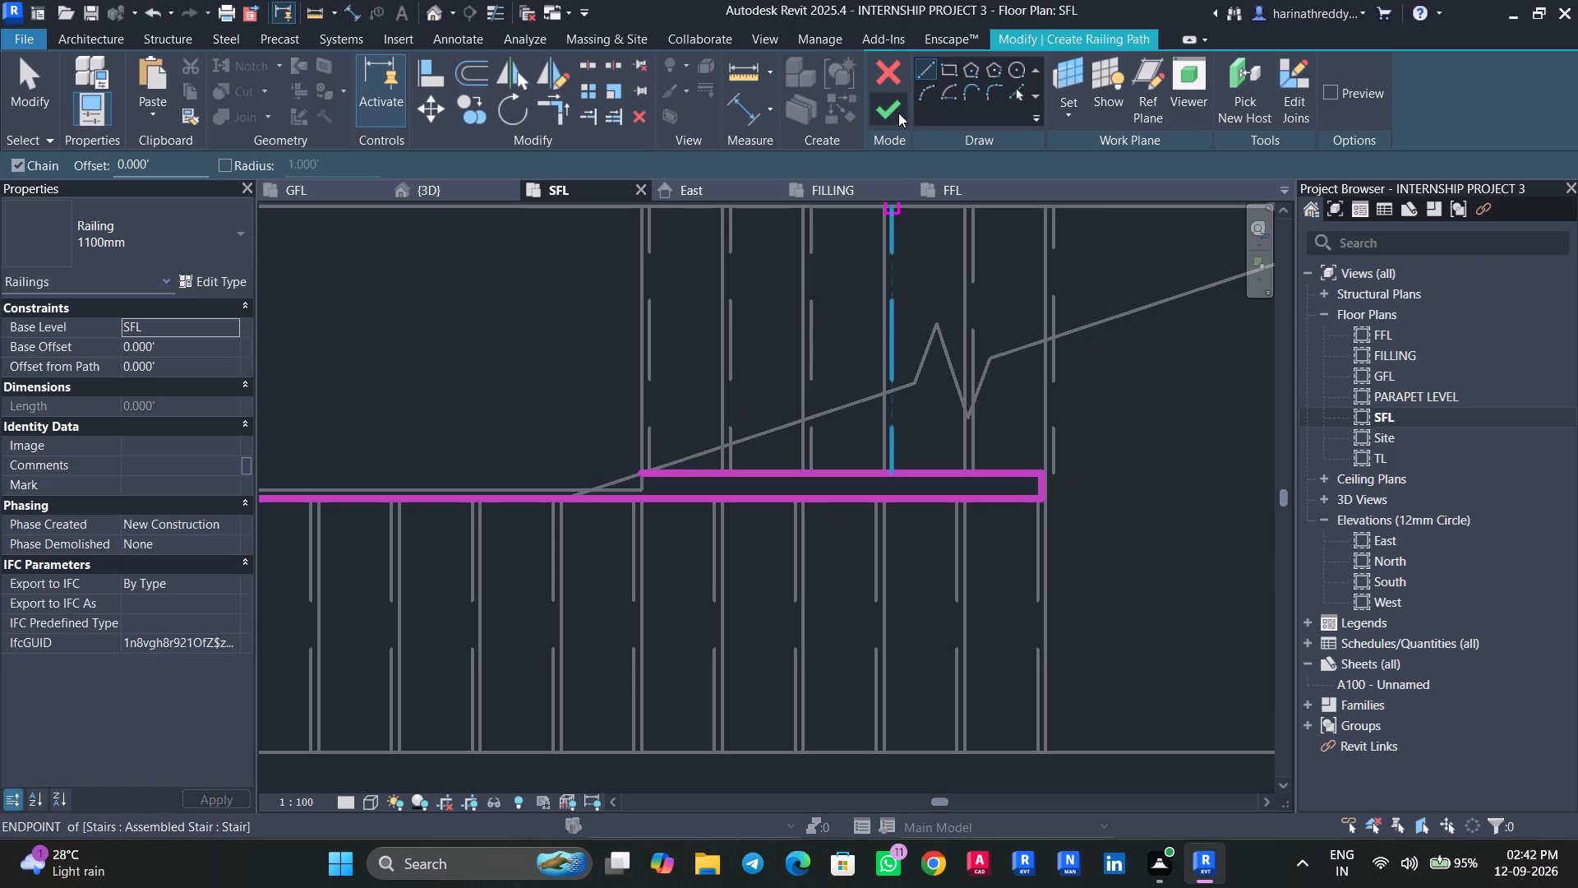
{"action": "left_click", "coordinate": [897, 113]}
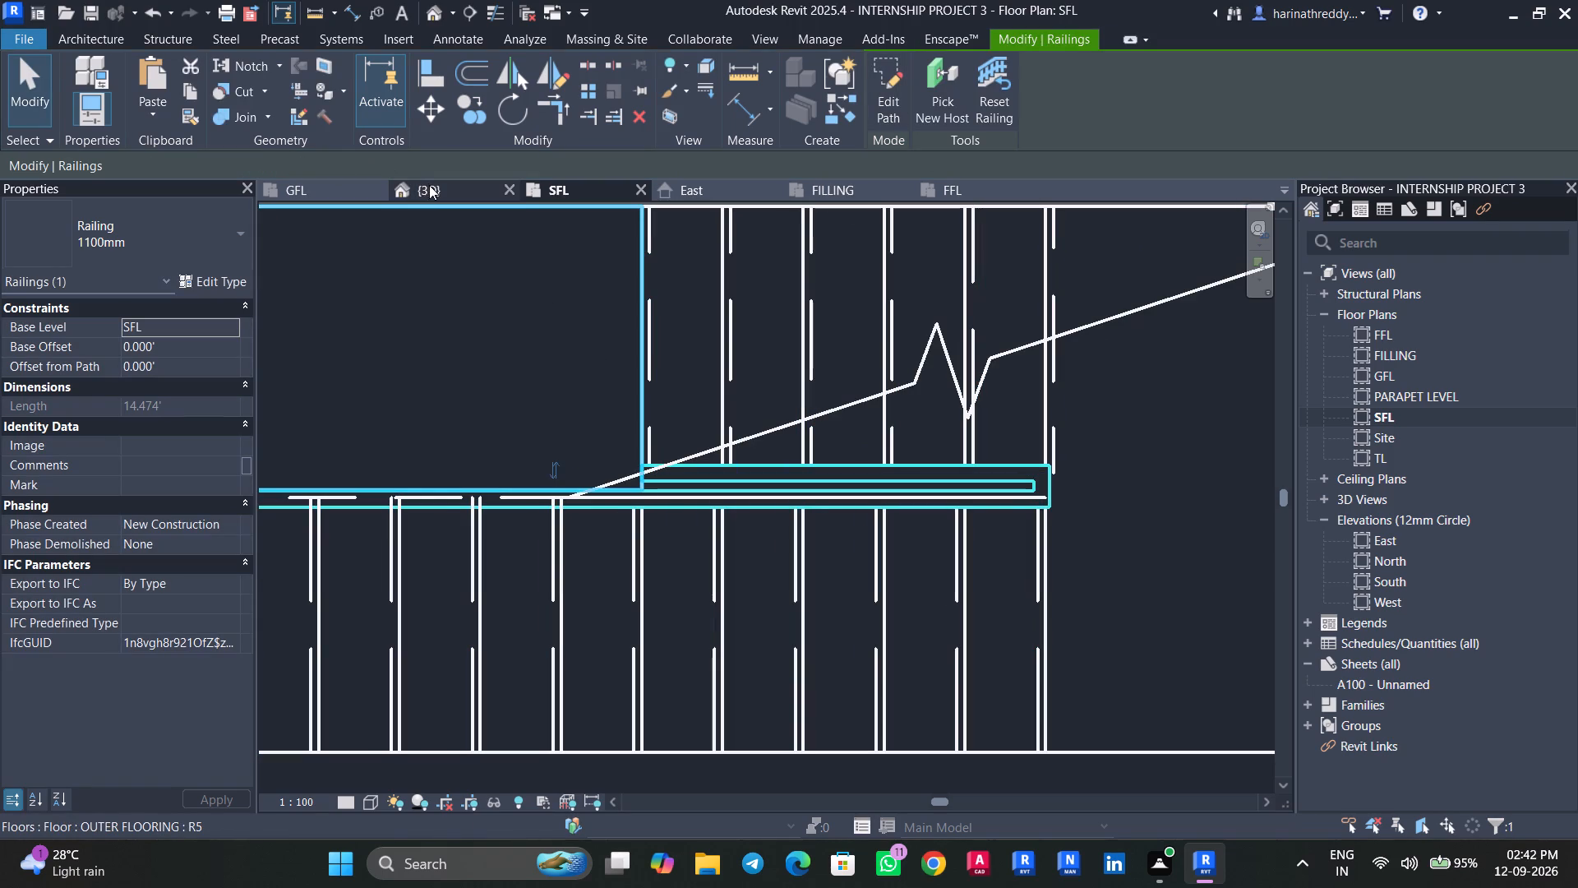
Host the newly sketched inner railing on the assembled stair.
{"action": "left_click", "coordinate": [953, 113]}
{"action": "left_click", "coordinate": [954, 310]}
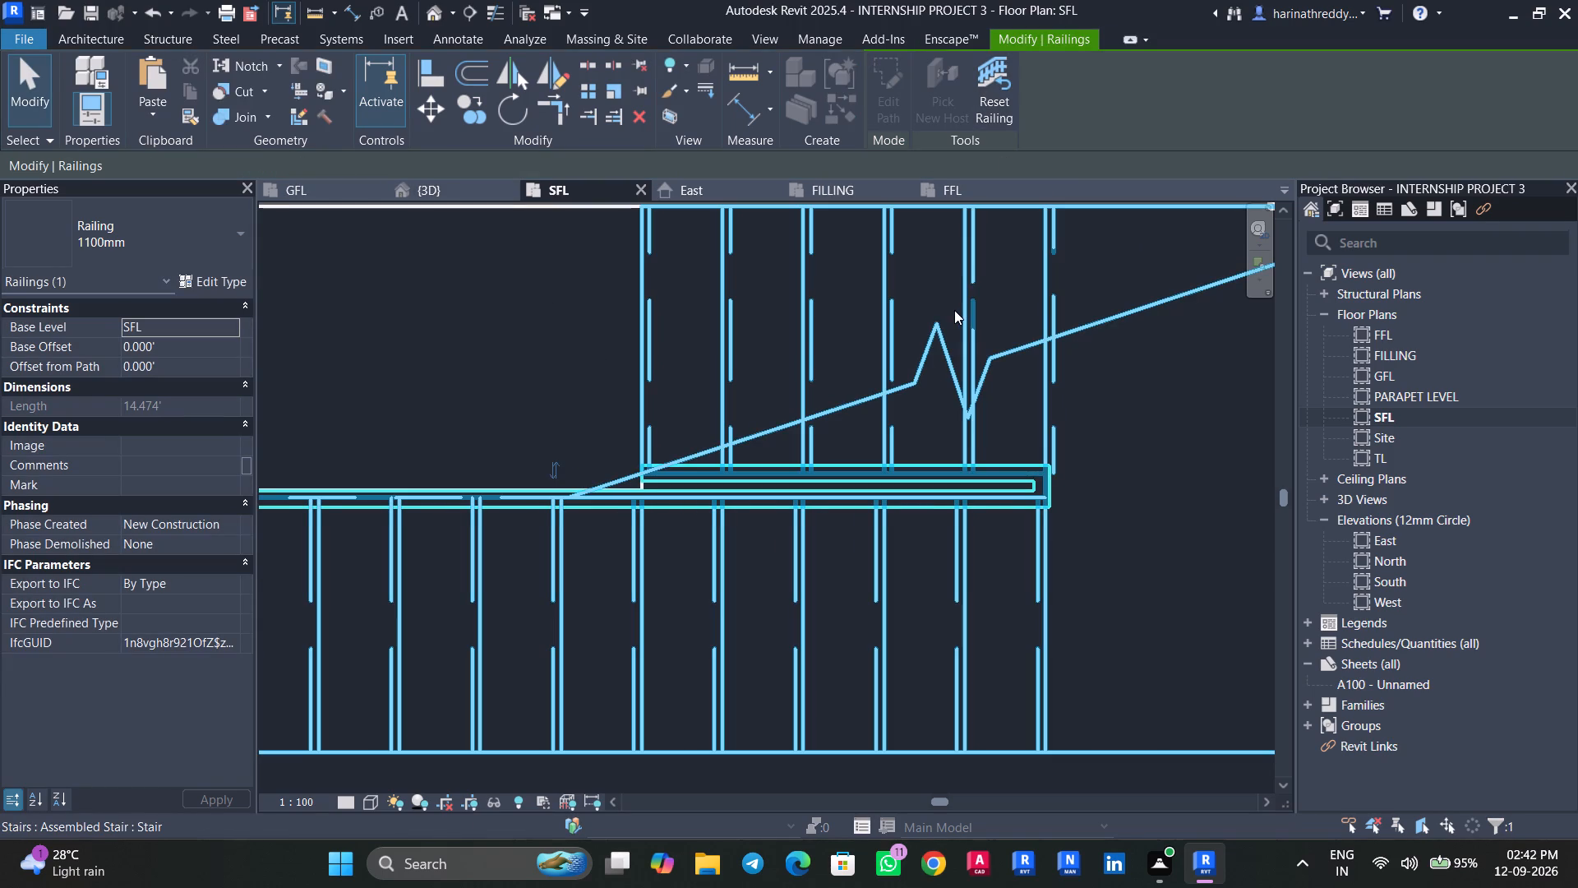
Open the 3D view and examine how the inner 1100mm railing sits on the stair flights.
{"action": "left_click", "coordinate": [448, 193]}
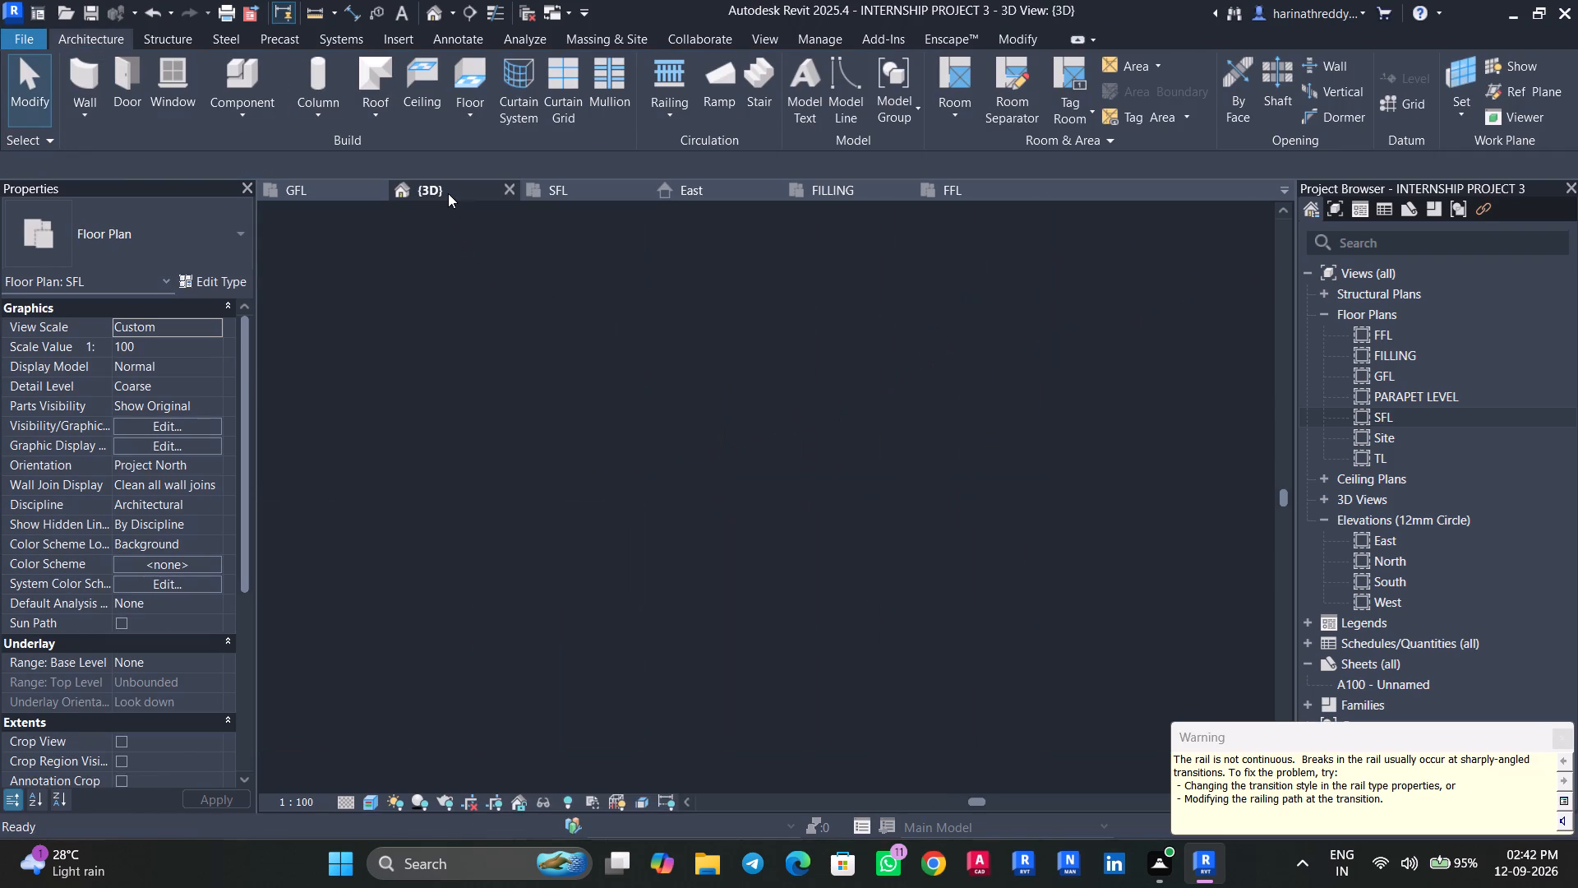
{"action": "scroll", "coordinate": [1026, 586], "scroll_direction": "down", "scroll_amount": 5}
{"action": "middle_click_drag", "start_coordinate": [1027, 581], "coordinate": [999, 692], "text": "shift"}
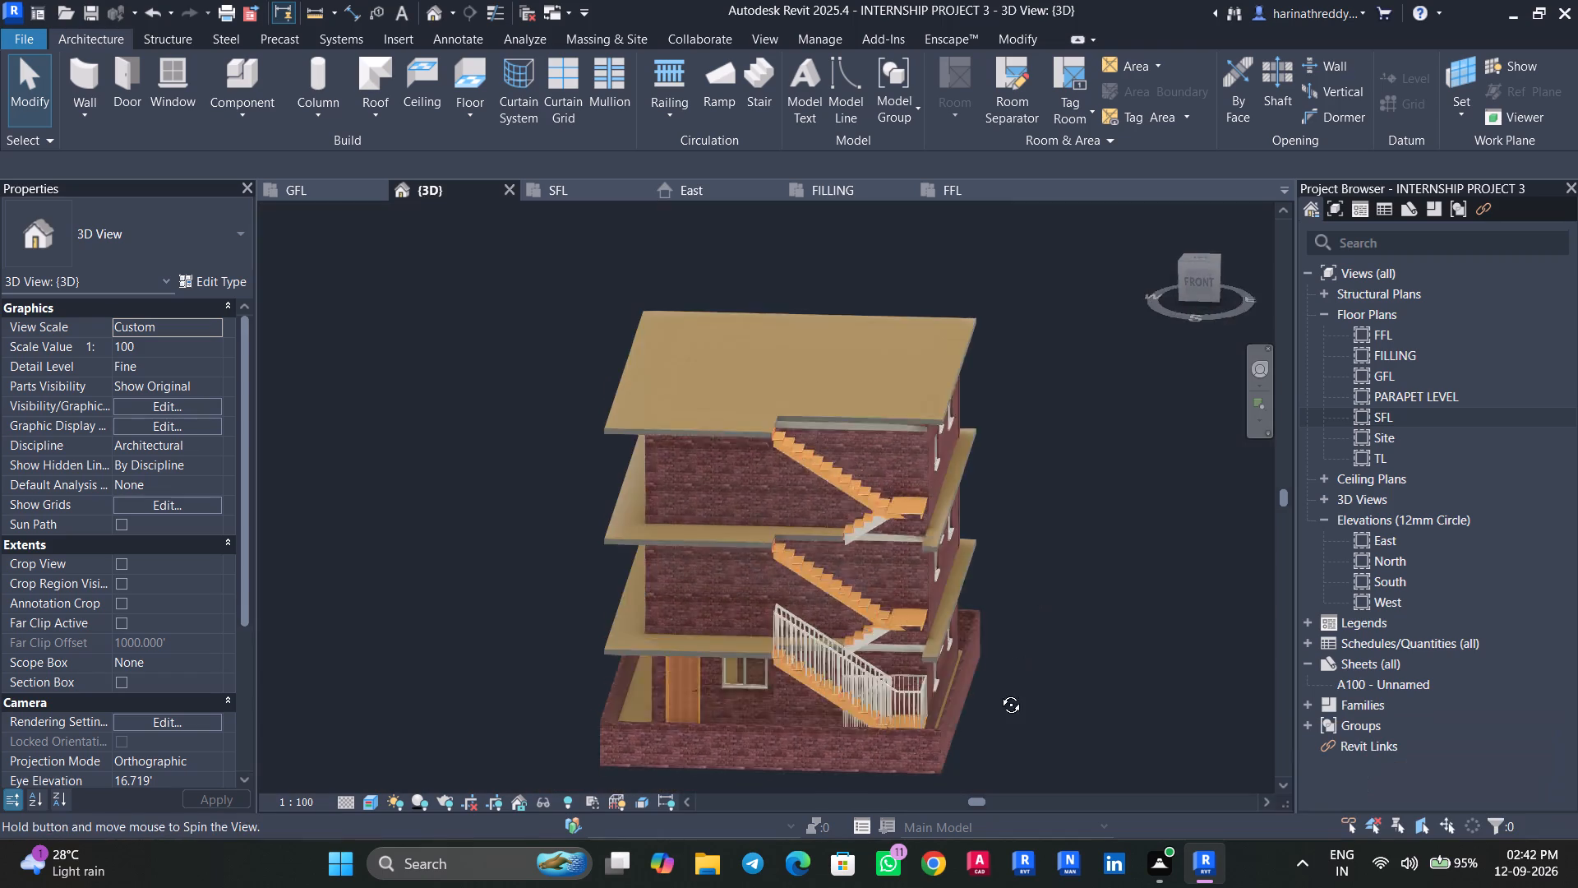
{"action": "middle_click_drag", "start_coordinate": [999, 692], "coordinate": [987, 747], "text": "shift"}
{"action": "key", "text": "Escape"}
{"action": "key", "text": "Escape"}
{"action": "scroll", "coordinate": [874, 677], "scroll_direction": "up", "scroll_amount": 8}
{"action": "scroll", "coordinate": [884, 660], "scroll_direction": "down", "scroll_amount": 1}
{"action": "scroll", "coordinate": [884, 660], "scroll_direction": "up", "scroll_amount": 1}
{"action": "left_click", "coordinate": [878, 663]}
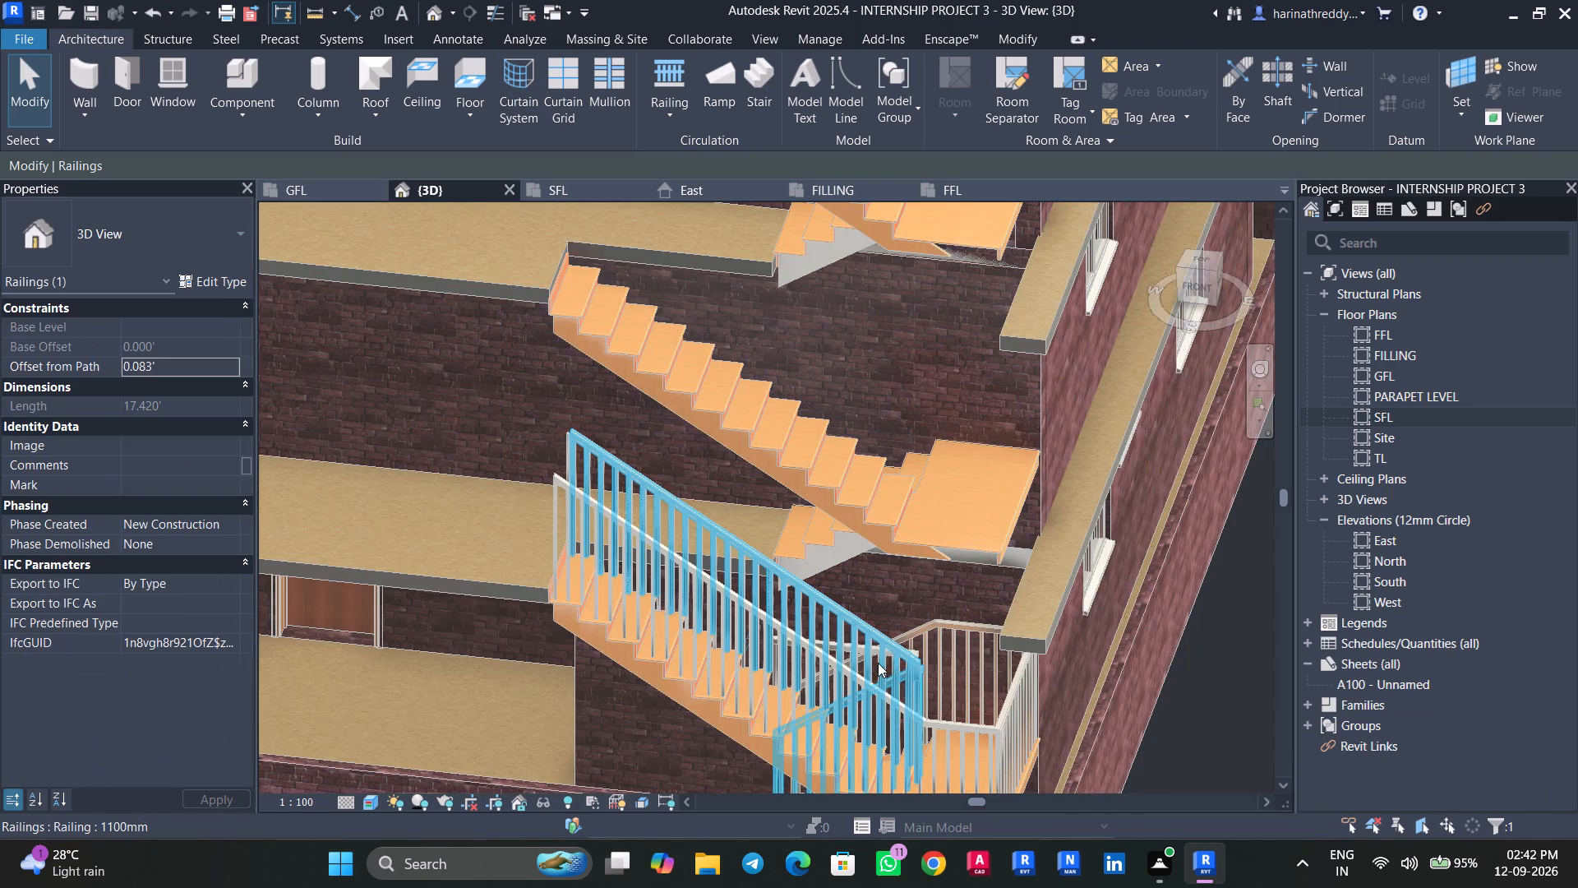
{"action": "key", "text": "Escape"}
{"action": "middle_click_drag", "start_coordinate": [951, 692], "coordinate": [1193, 629], "text": "shift"}
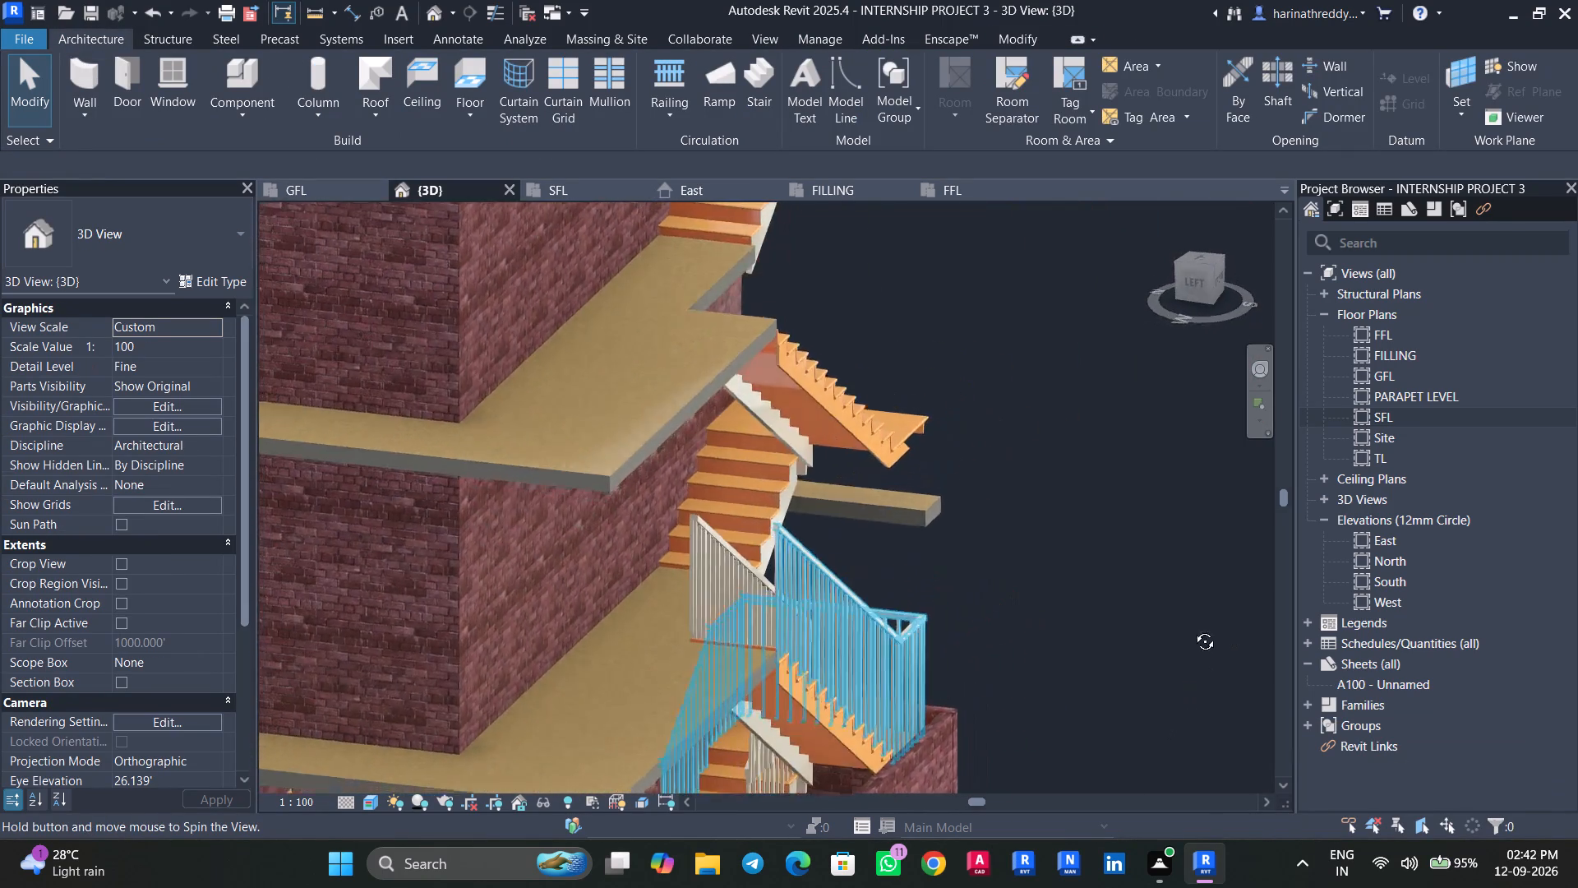
{"action": "middle_click_drag", "start_coordinate": [1193, 629], "coordinate": [1074, 629], "text": "shift"}
Examine the staircase from all sides of the building, comparing the outer railing with the flights on the upper floors.
{"action": "scroll", "coordinate": [1075, 621], "scroll_direction": "down", "scroll_amount": 12}
{"action": "middle_click_drag", "start_coordinate": [1182, 602], "coordinate": [959, 763], "text": "shift"}
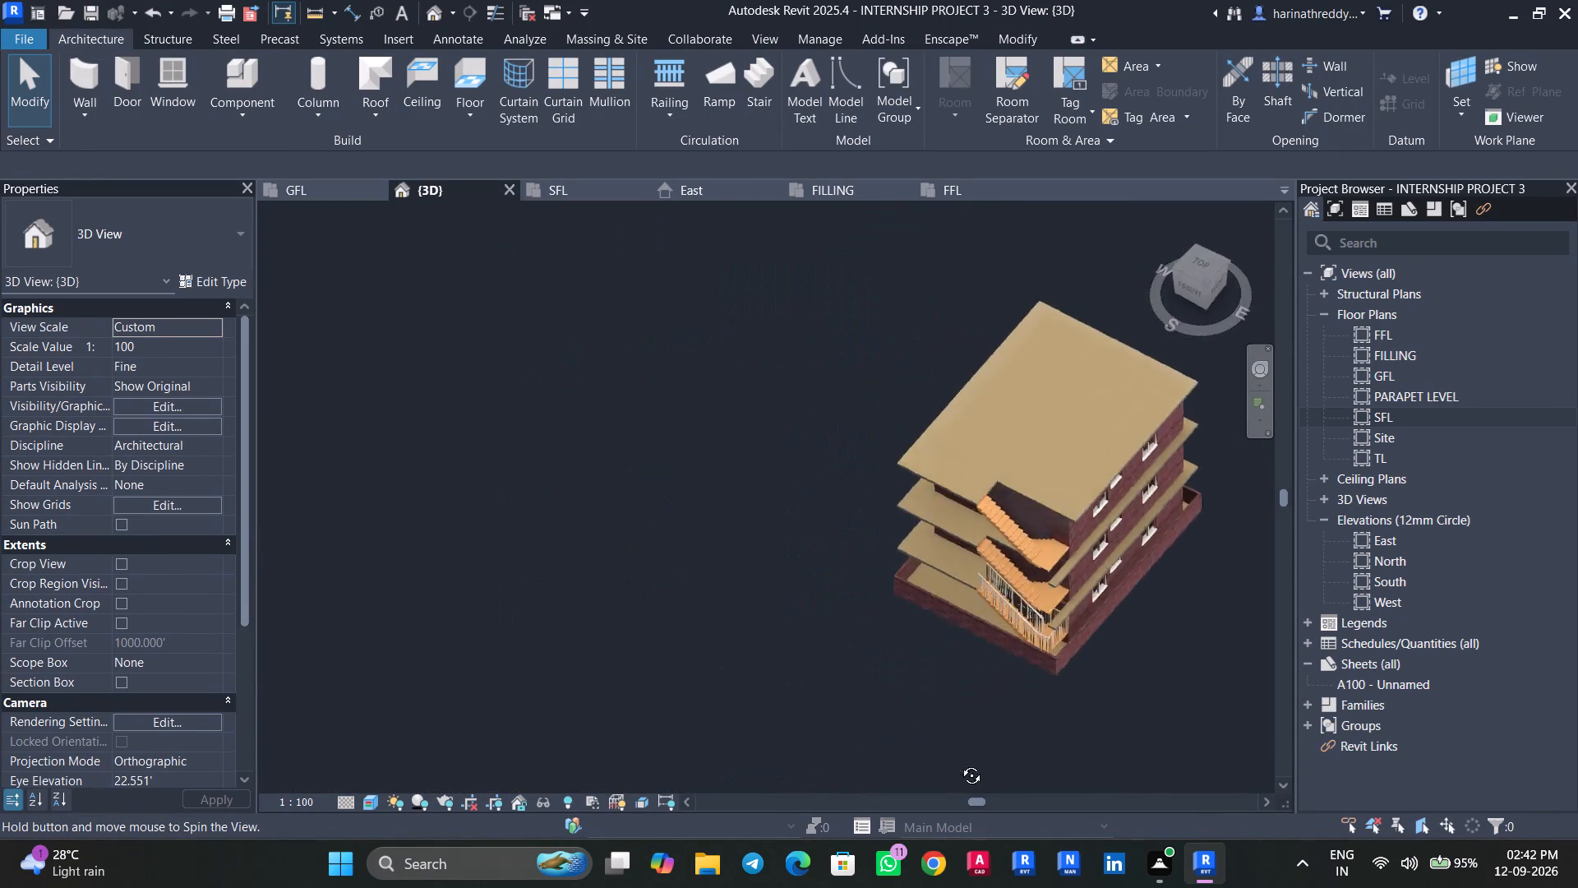
{"action": "middle_click_drag", "start_coordinate": [959, 763], "coordinate": [873, 633], "text": "shift"}
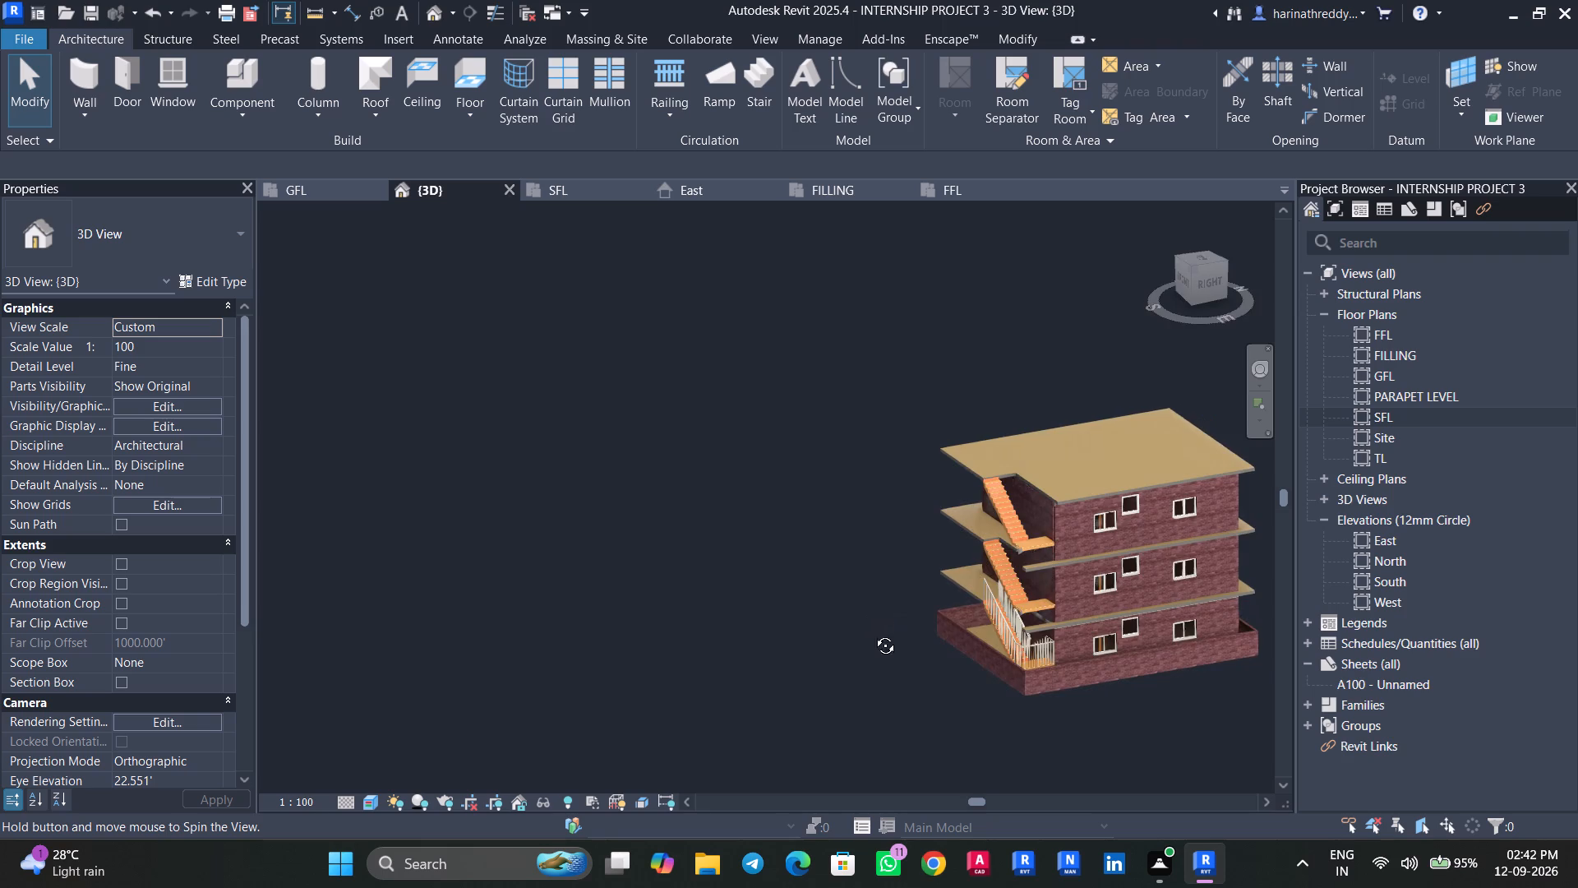
{"action": "middle_click_drag", "start_coordinate": [873, 633], "coordinate": [1321, 563], "text": "shift"}
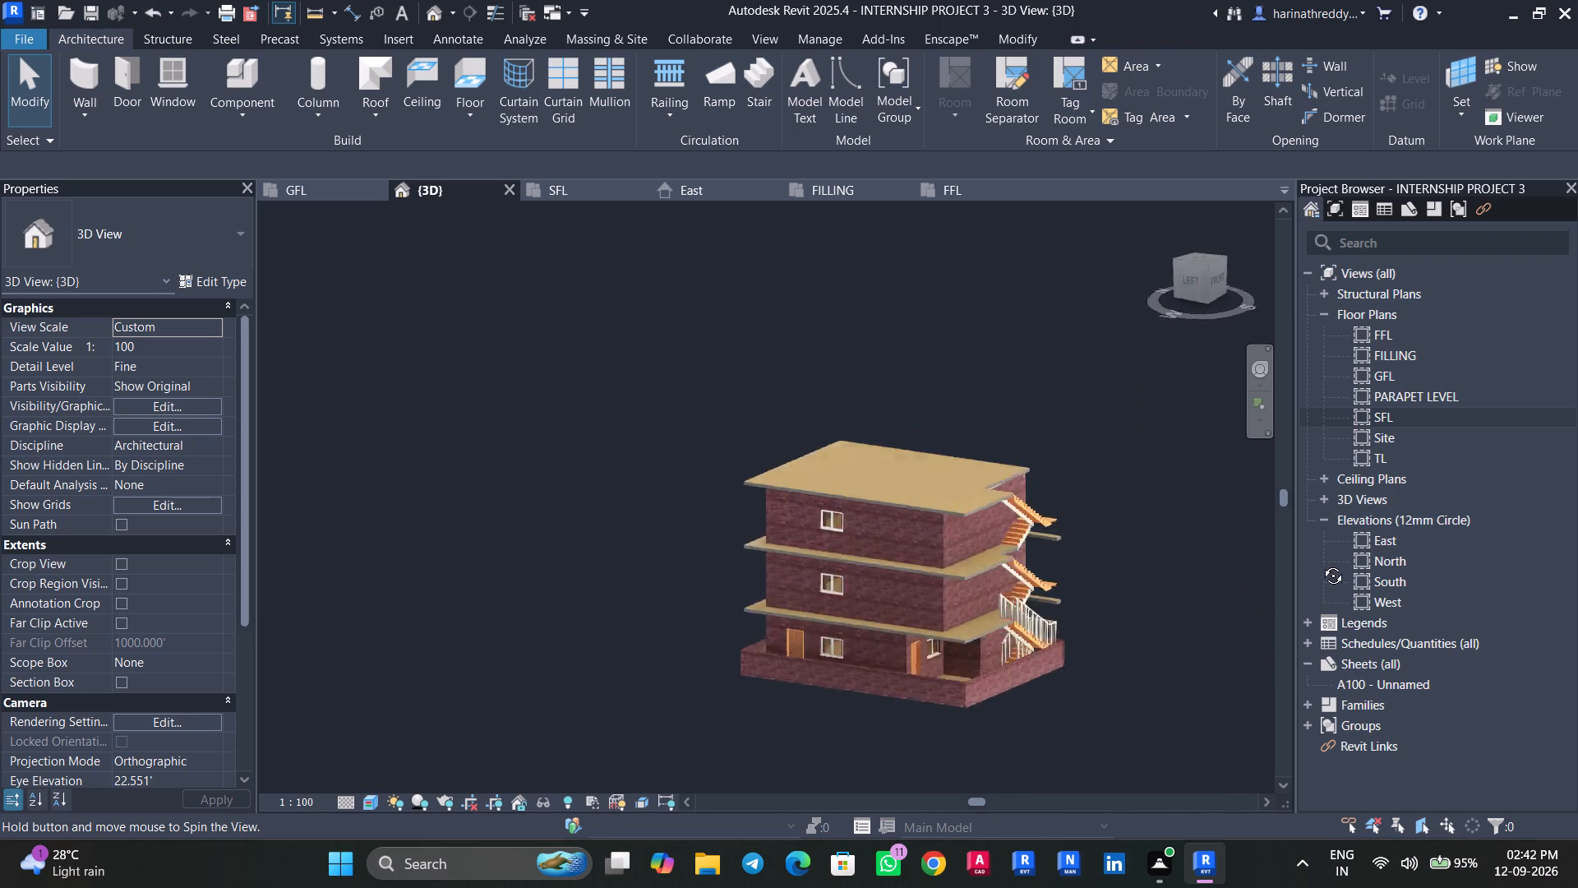
{"action": "middle_click_drag", "start_coordinate": [1321, 563], "coordinate": [1157, 733], "text": "shift"}
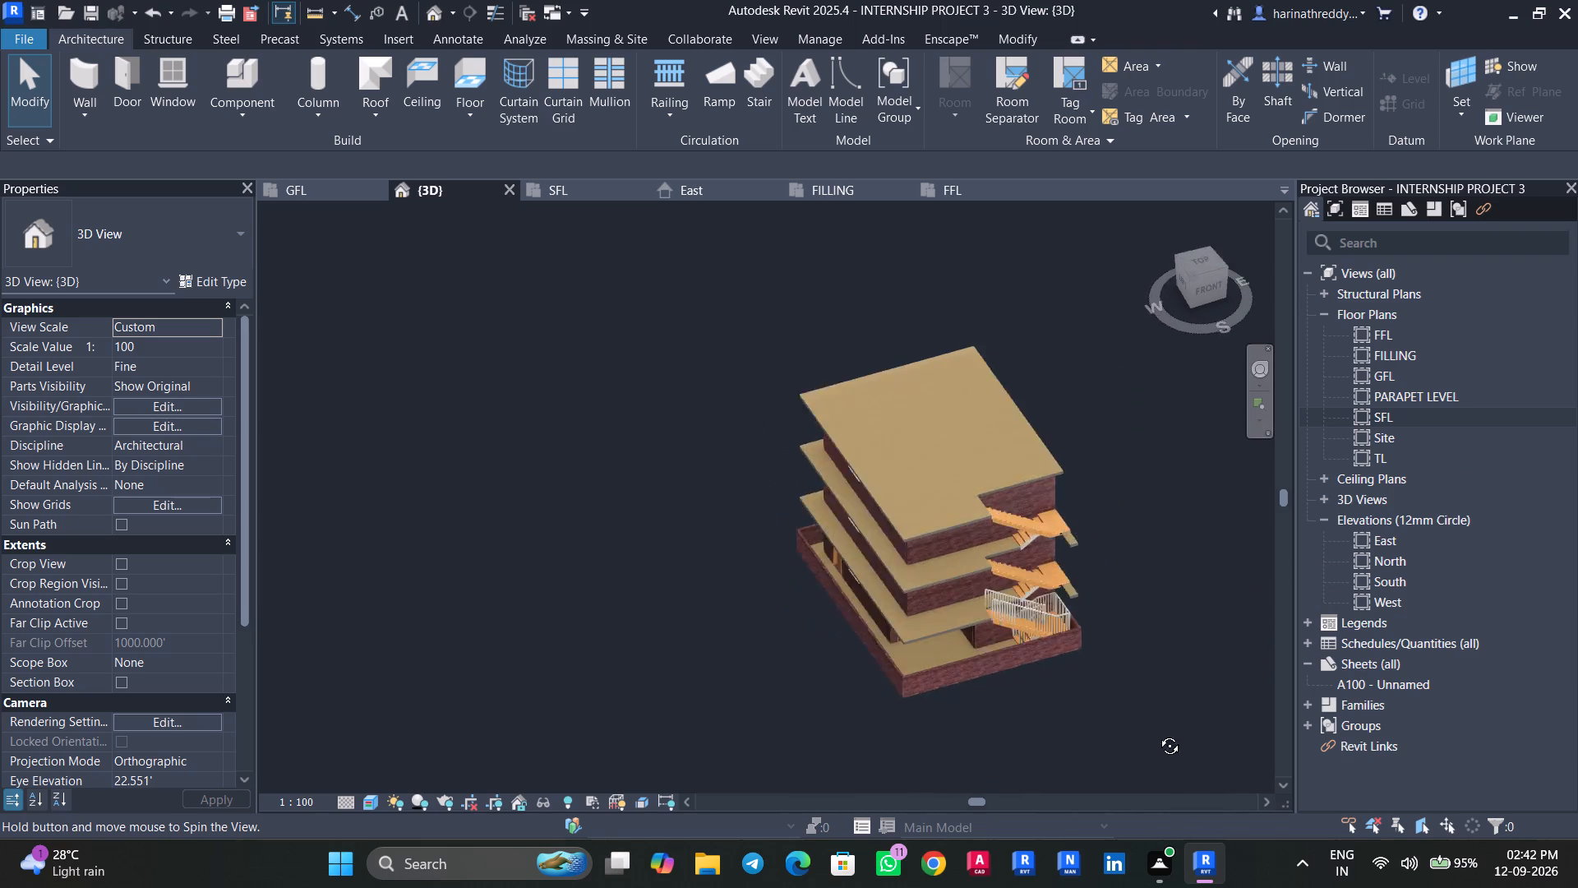
{"action": "middle_click_drag", "start_coordinate": [1157, 733], "coordinate": [1140, 775], "text": "shift"}
{"action": "key", "text": "Escape"}
{"action": "key", "text": "Escape"}
{"action": "scroll", "coordinate": [1049, 611], "scroll_direction": "up", "scroll_amount": 12}
{"action": "left_click", "coordinate": [1049, 611]}
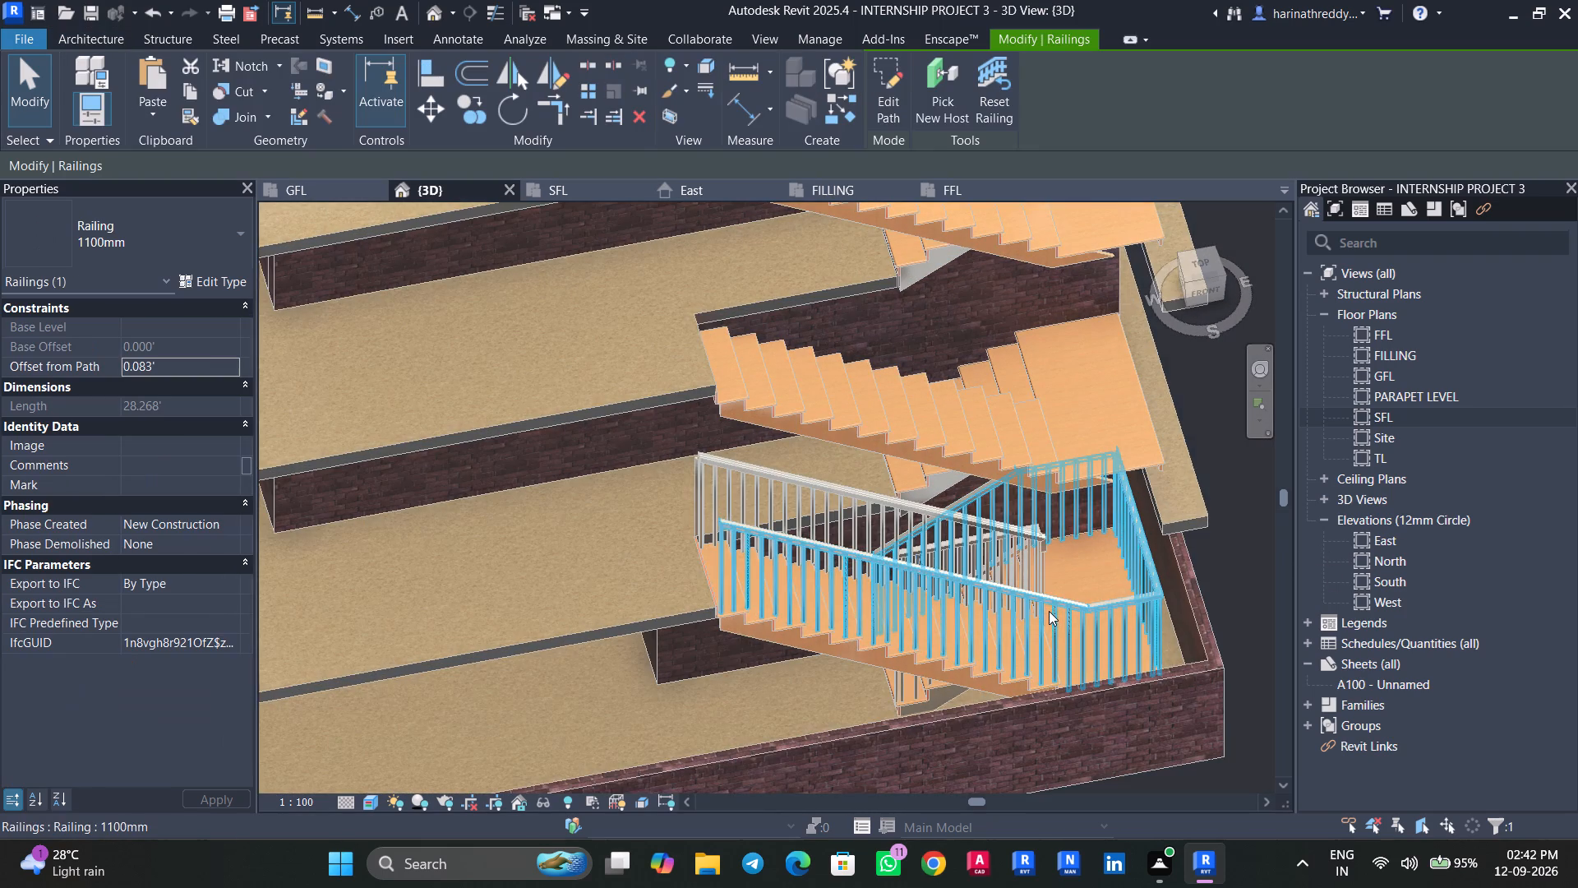
{"action": "scroll", "coordinate": [1033, 601], "scroll_direction": "down", "scroll_amount": 5}
{"action": "scroll", "coordinate": [1033, 601], "scroll_direction": "up", "scroll_amount": 1}
{"action": "scroll", "coordinate": [1033, 601], "scroll_direction": "down", "scroll_amount": 3}
{"action": "scroll", "coordinate": [1155, 640], "scroll_direction": "up", "scroll_amount": 3}
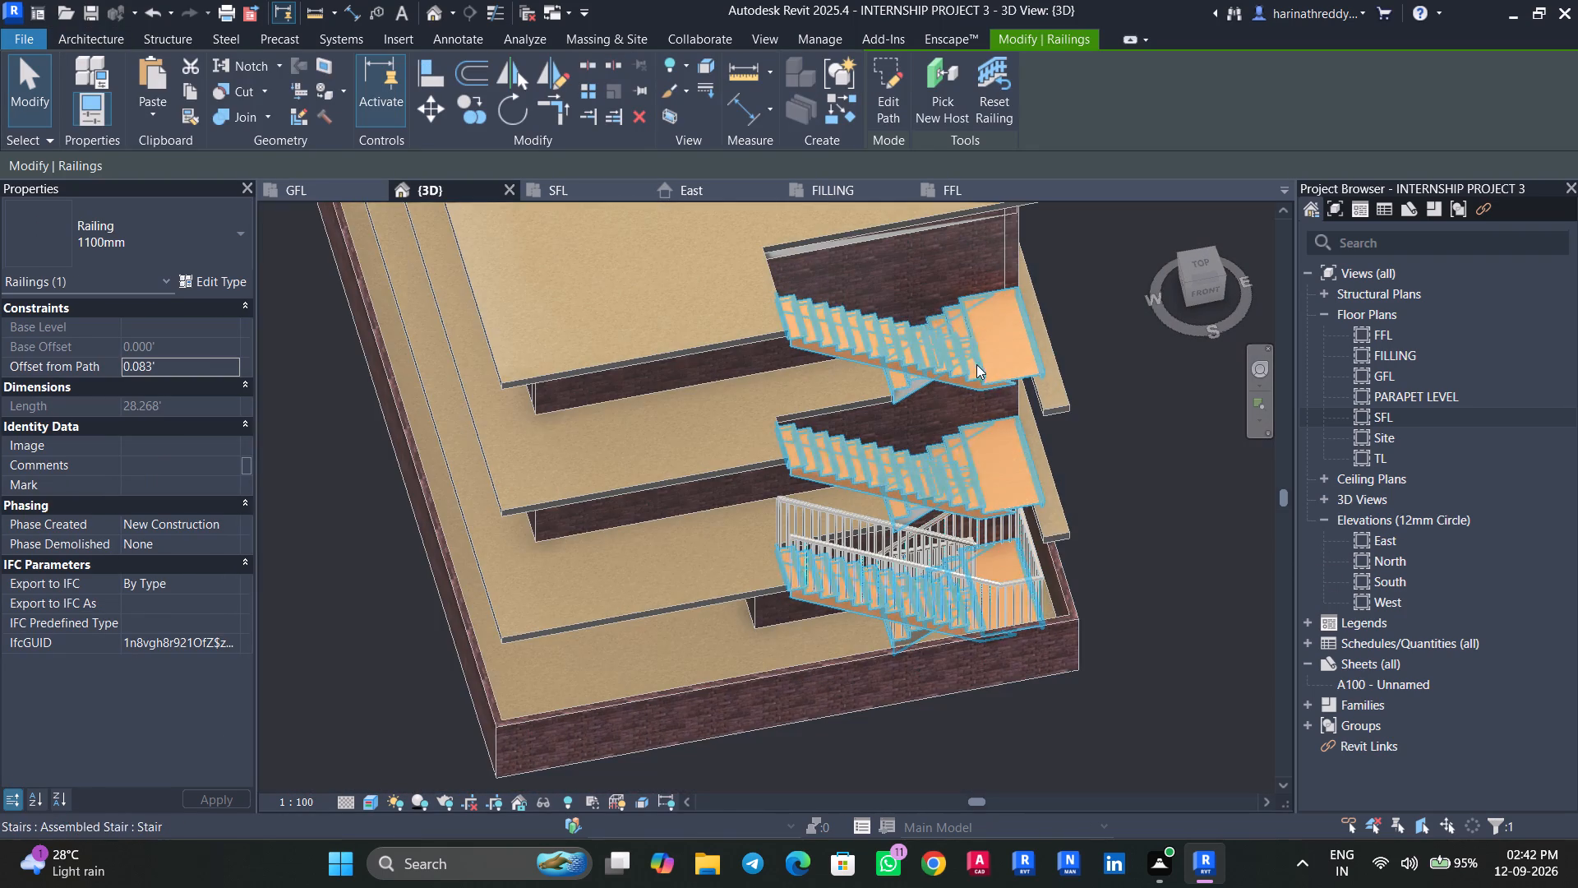
{"action": "left_click", "coordinate": [1168, 517]}
{"action": "scroll", "coordinate": [1097, 620], "scroll_direction": "down", "scroll_amount": 3}
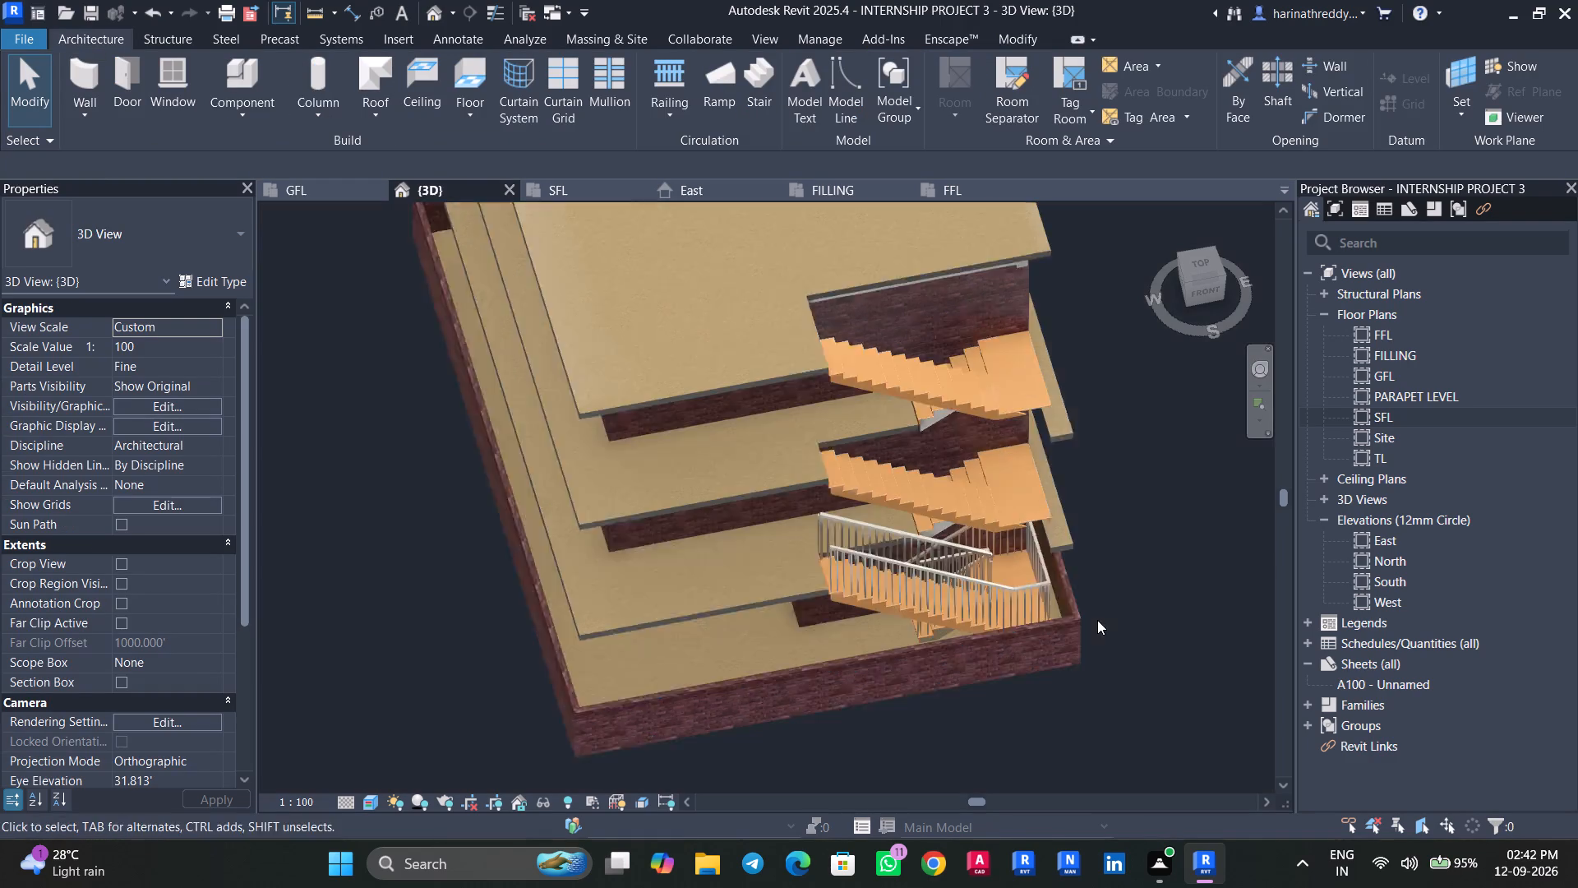
{"action": "middle_click_drag", "start_coordinate": [1083, 668], "coordinate": [1249, 456], "text": "shift"}
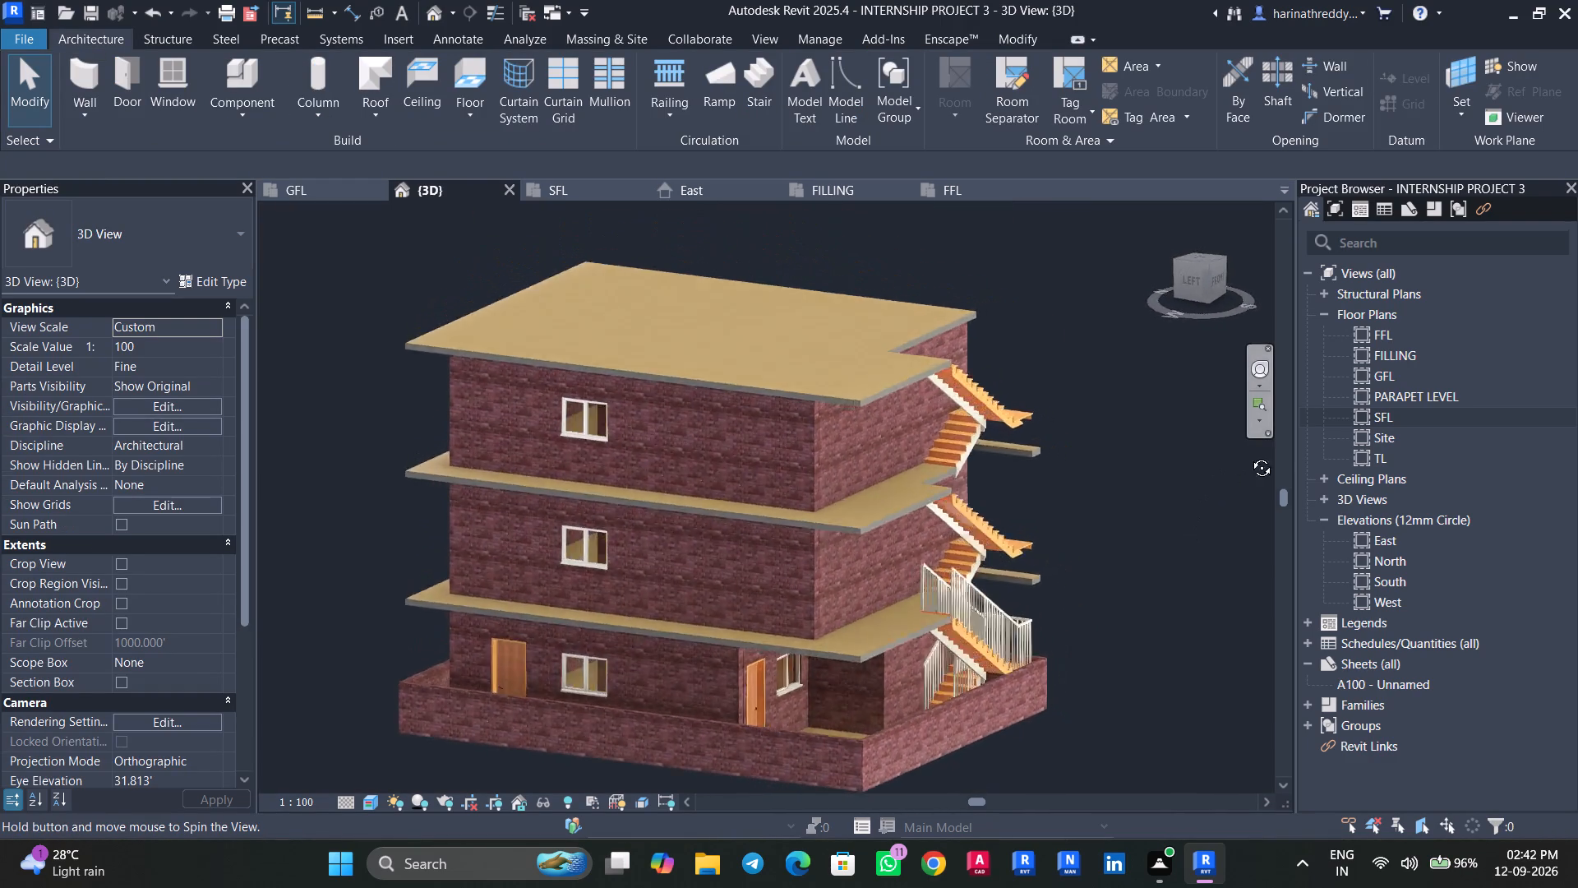
{"action": "middle_click_drag", "start_coordinate": [1249, 456], "coordinate": [1314, 447], "text": "shift"}
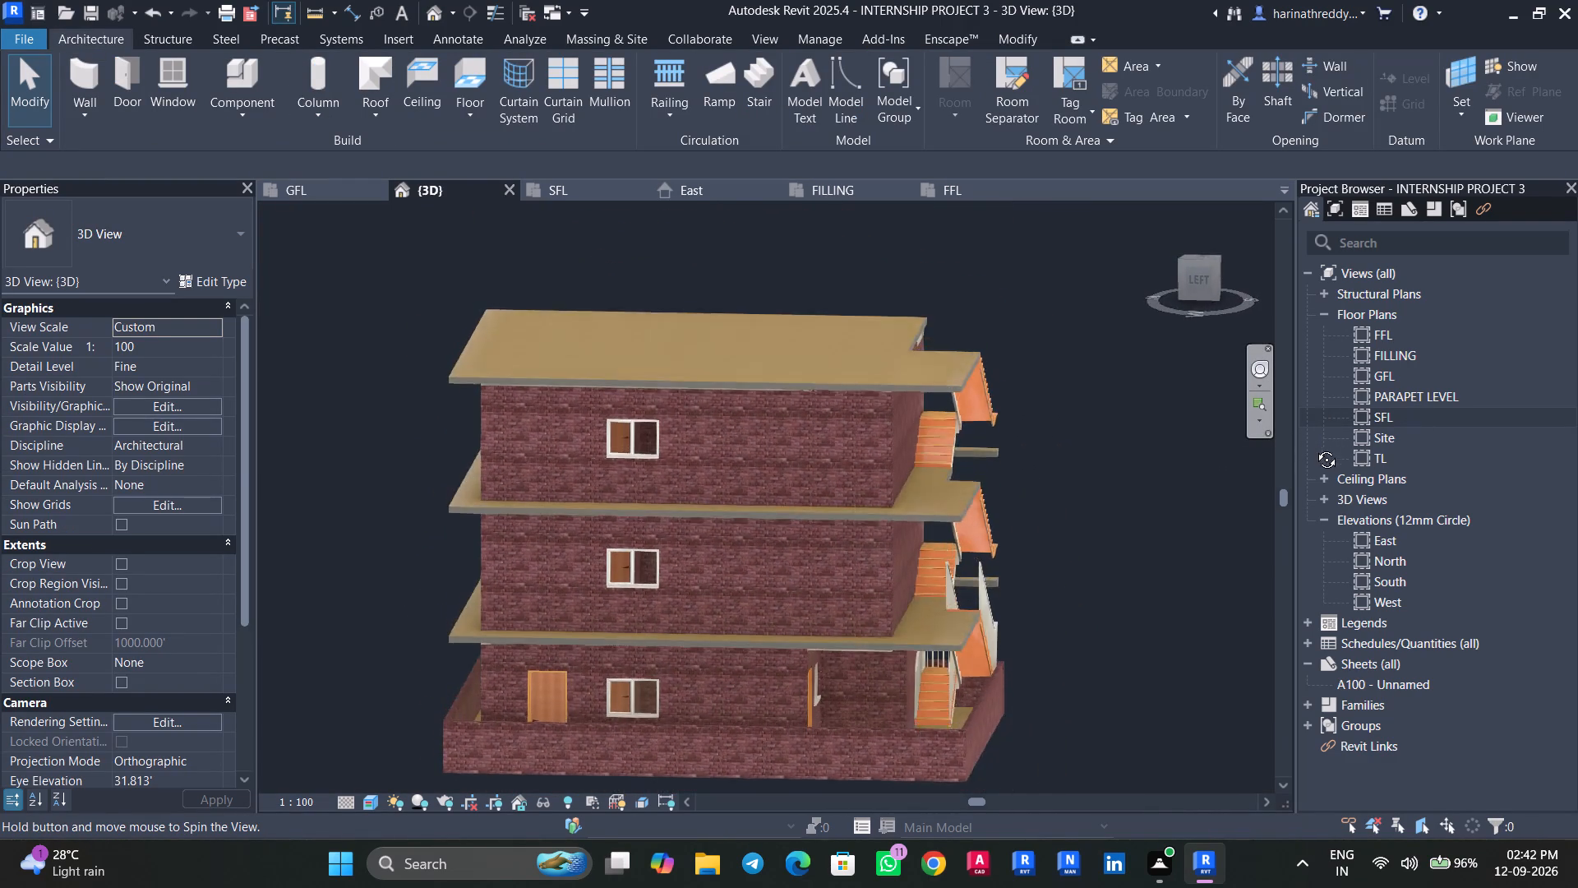
{"action": "middle_click_drag", "start_coordinate": [1314, 447], "coordinate": [756, 632], "text": "shift"}
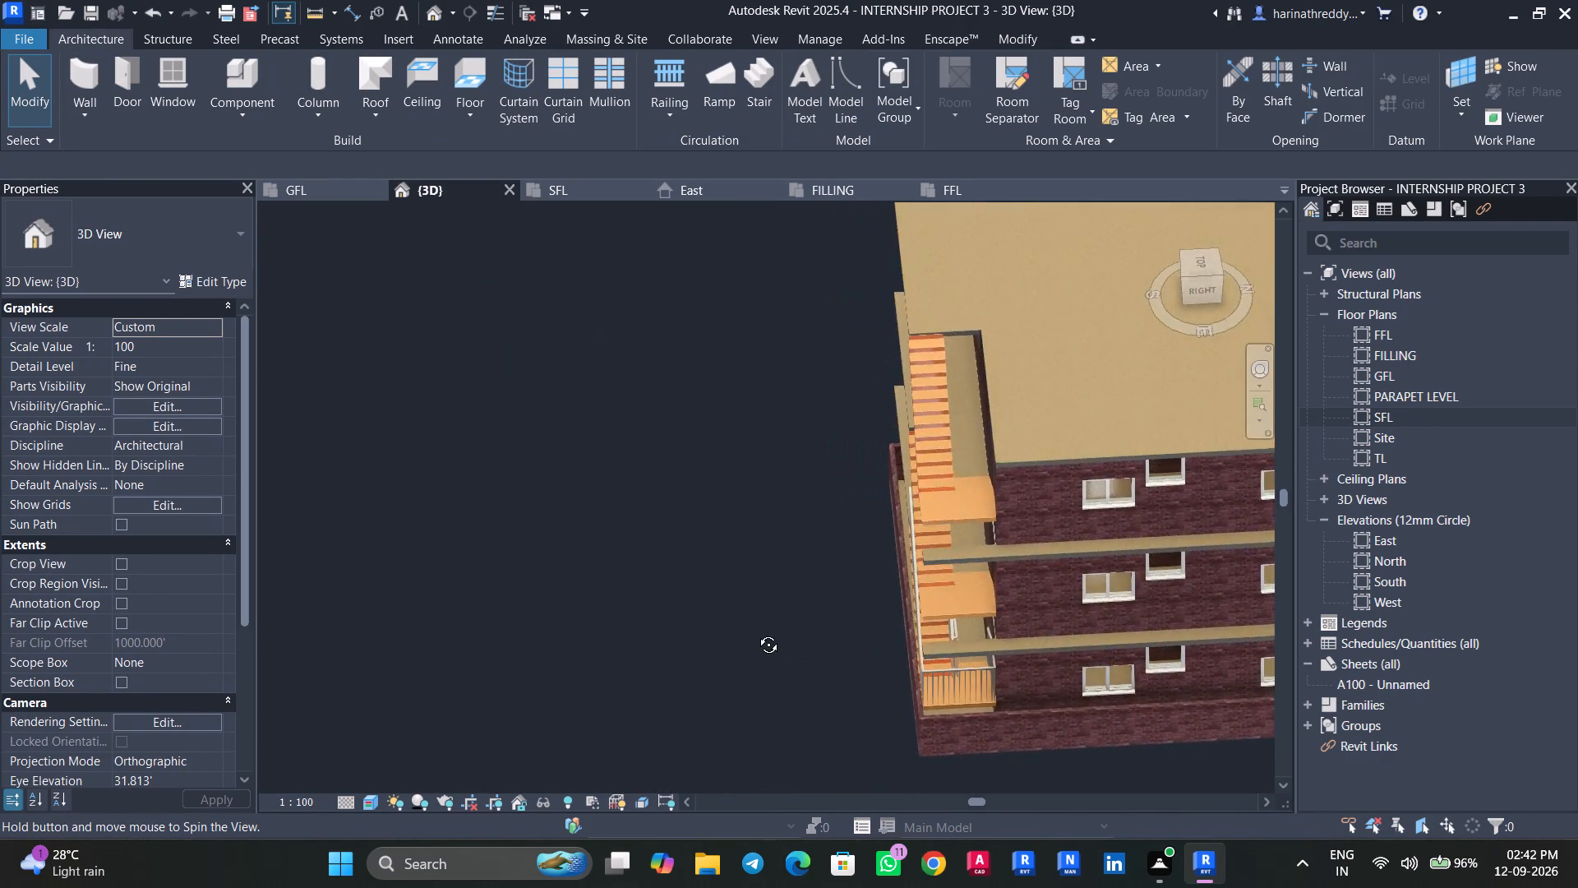
{"action": "middle_click_drag", "start_coordinate": [756, 632], "coordinate": [1033, 543], "text": "shift"}
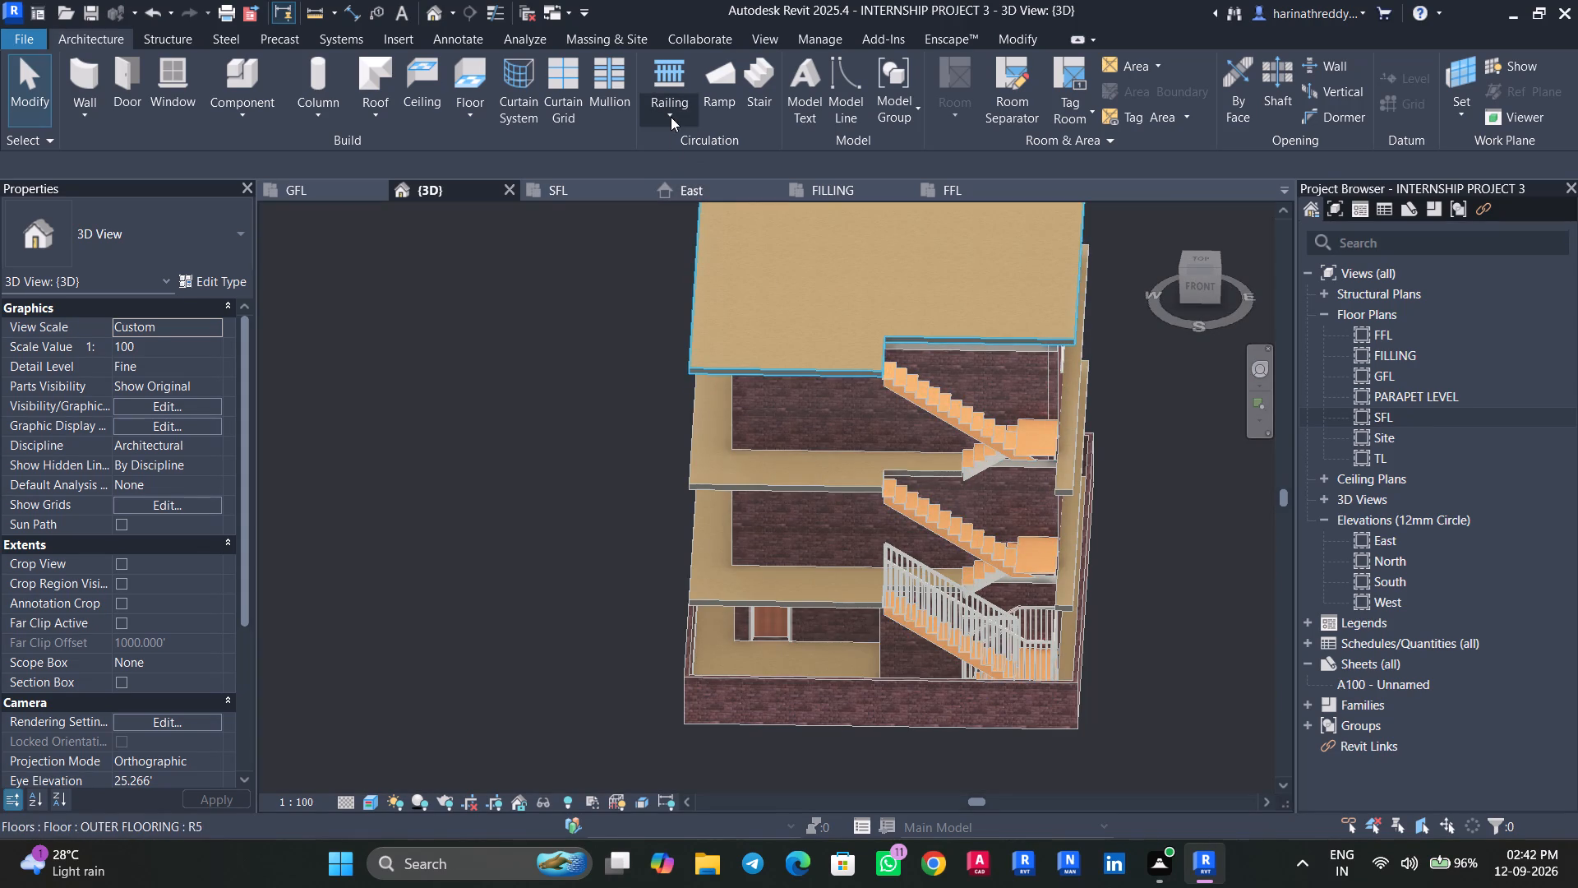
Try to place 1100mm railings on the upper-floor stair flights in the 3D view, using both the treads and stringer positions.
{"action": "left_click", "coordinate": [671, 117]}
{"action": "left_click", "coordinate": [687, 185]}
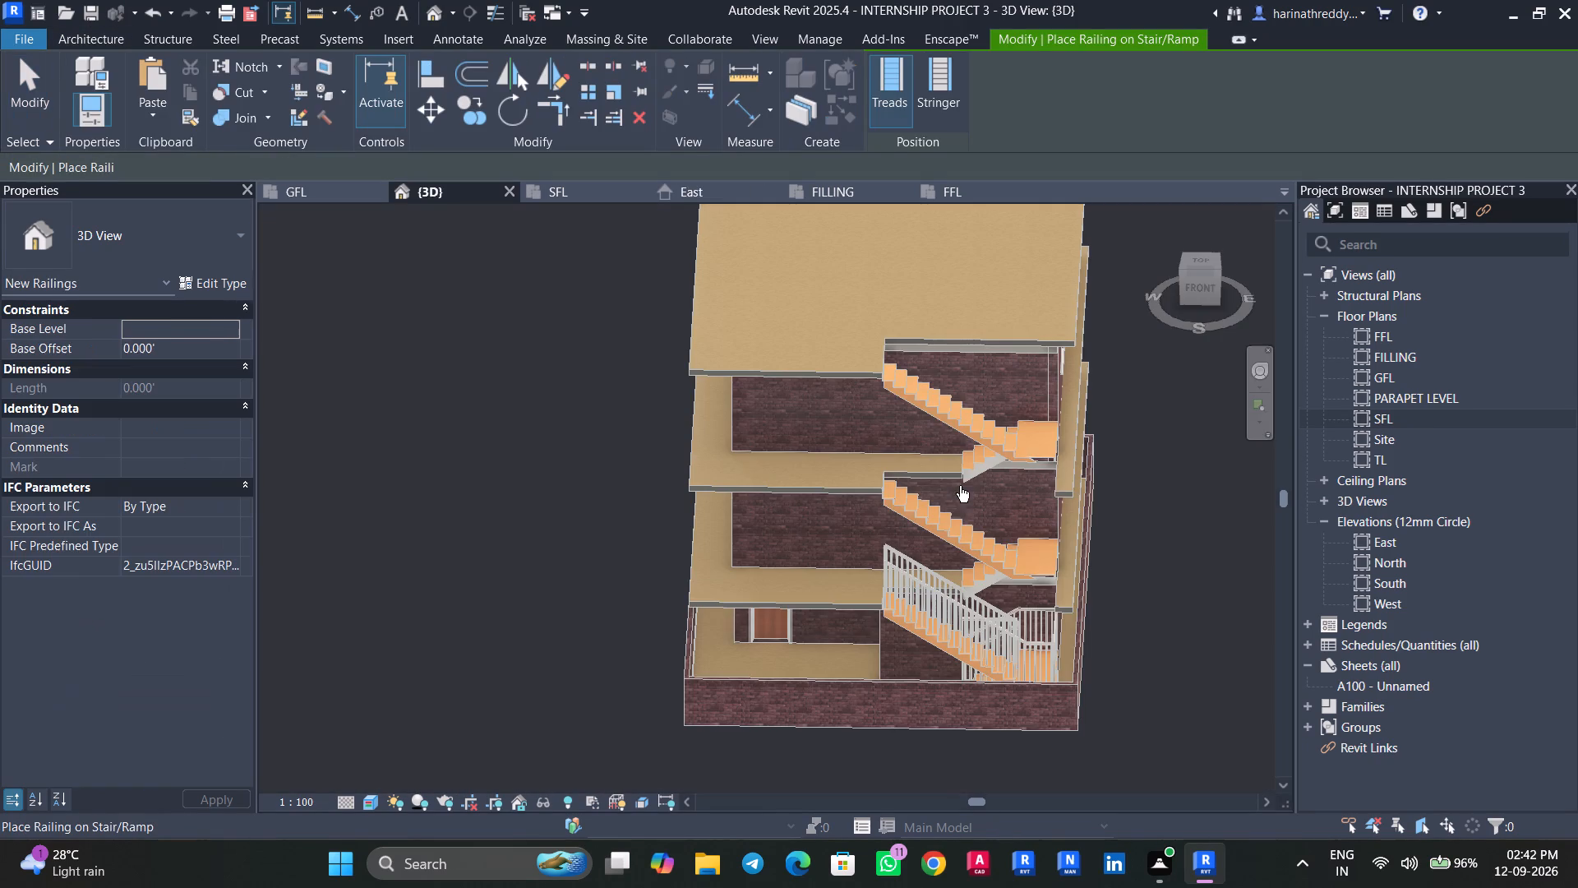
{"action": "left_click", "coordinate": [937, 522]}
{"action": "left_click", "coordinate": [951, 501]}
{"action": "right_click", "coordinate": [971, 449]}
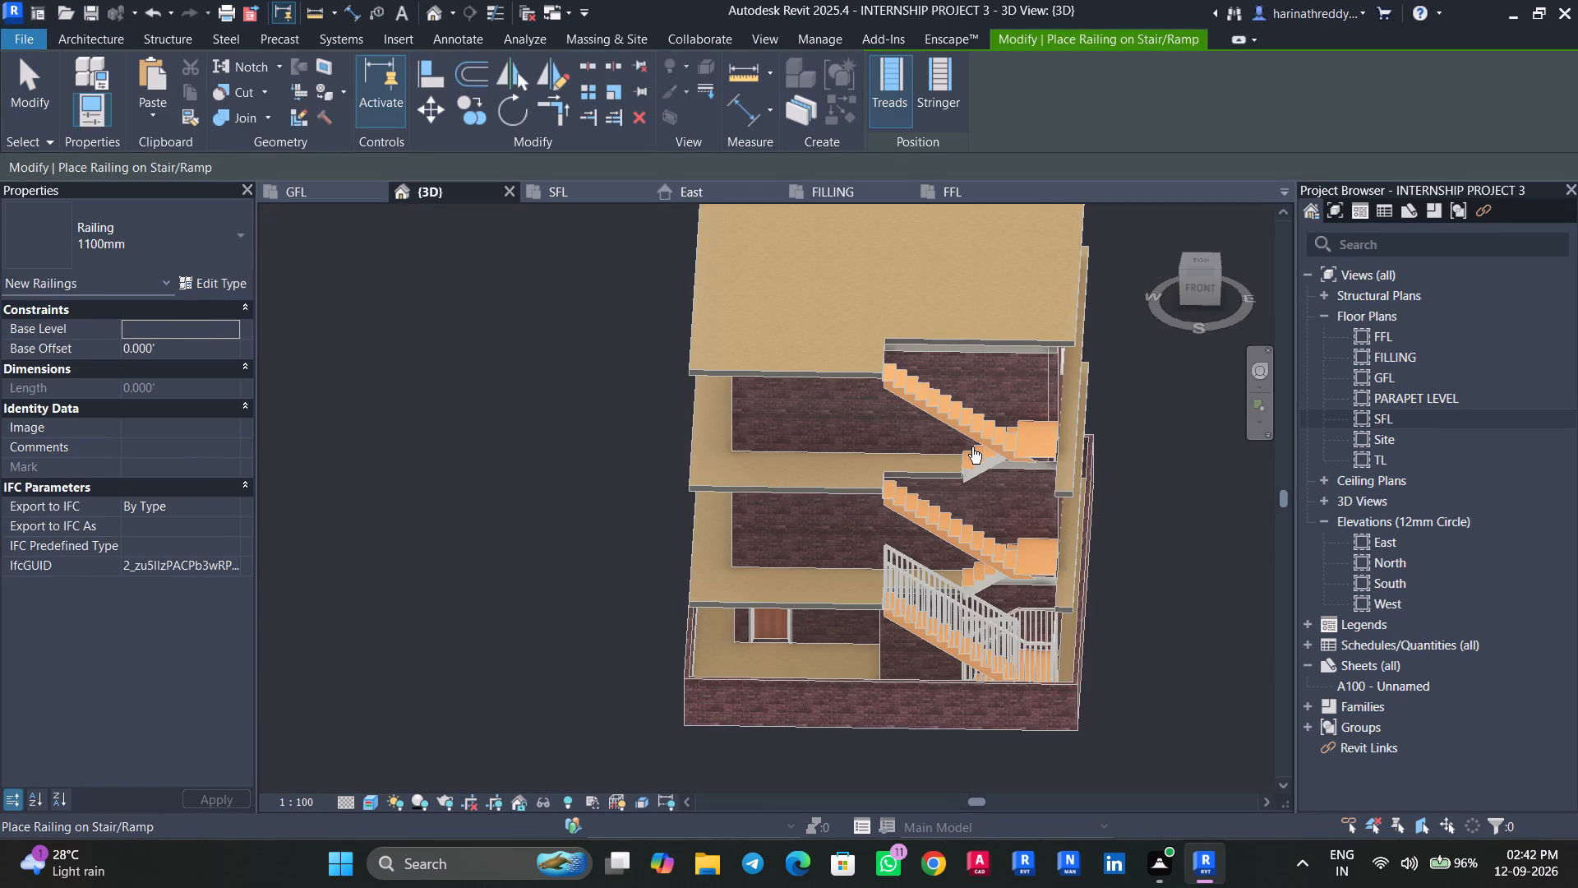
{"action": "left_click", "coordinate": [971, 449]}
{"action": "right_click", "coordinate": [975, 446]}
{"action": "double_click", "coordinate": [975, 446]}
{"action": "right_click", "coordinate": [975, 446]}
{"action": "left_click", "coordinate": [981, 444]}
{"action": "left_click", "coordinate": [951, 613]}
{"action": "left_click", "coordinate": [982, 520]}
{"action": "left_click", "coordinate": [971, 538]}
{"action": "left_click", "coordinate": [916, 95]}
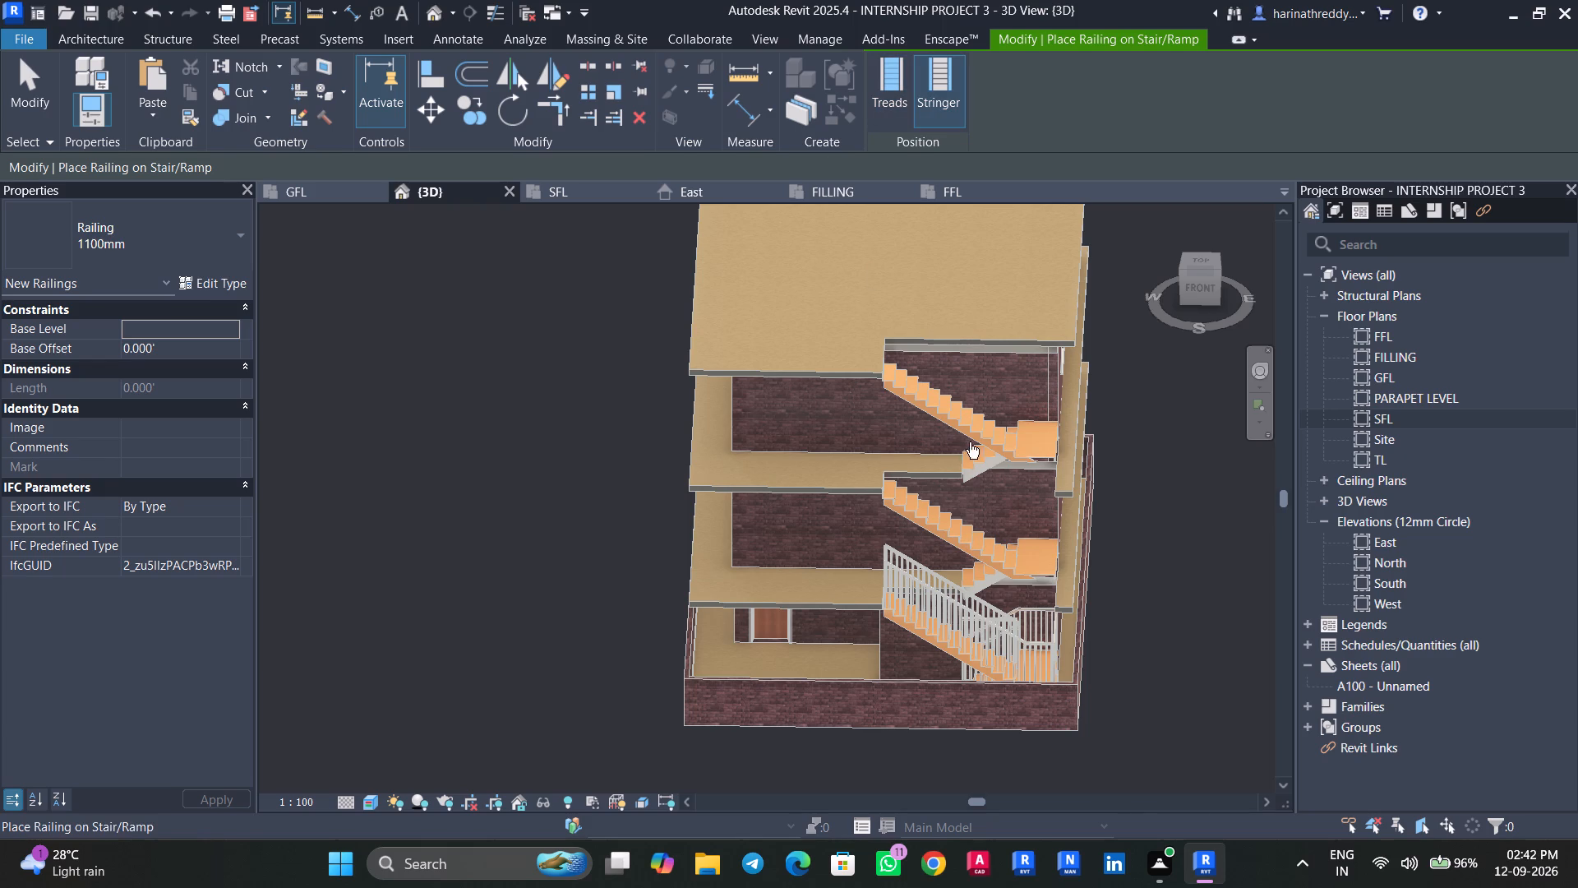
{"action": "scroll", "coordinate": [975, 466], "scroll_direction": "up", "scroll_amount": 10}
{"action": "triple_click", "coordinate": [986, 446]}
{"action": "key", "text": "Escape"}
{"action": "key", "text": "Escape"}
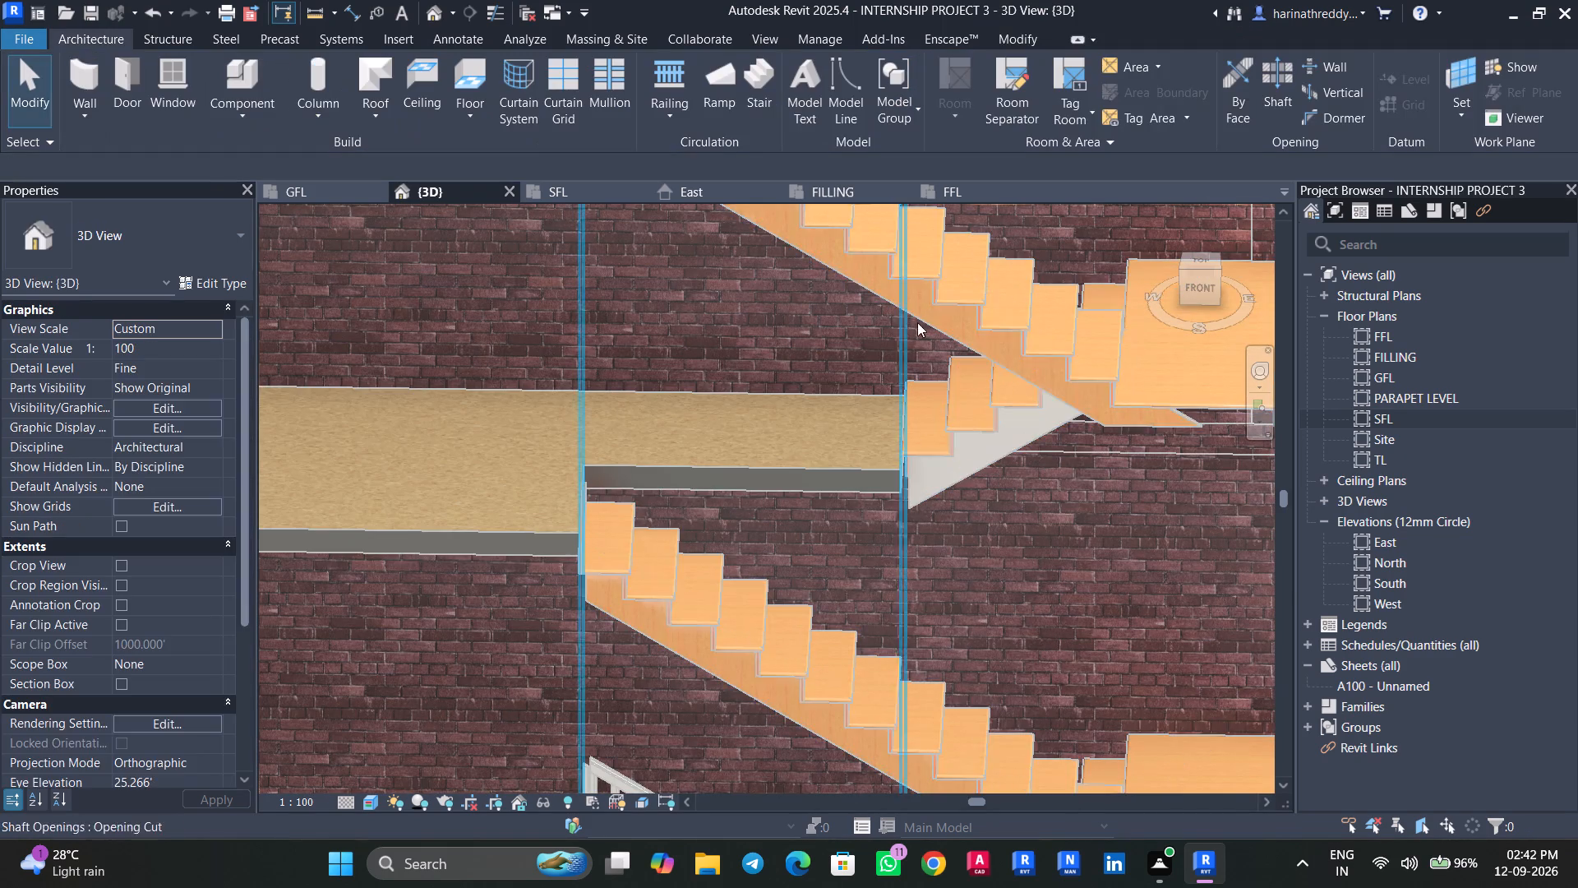
Open the assembled stair for editing and examine the STAIR CASE type's calculation rules, construction, supports and available stair families.
{"action": "key", "text": "Escape"}
{"action": "double_click", "coordinate": [925, 314]}
{"action": "key", "text": "Escape"}
{"action": "double_click", "coordinate": [980, 289]}
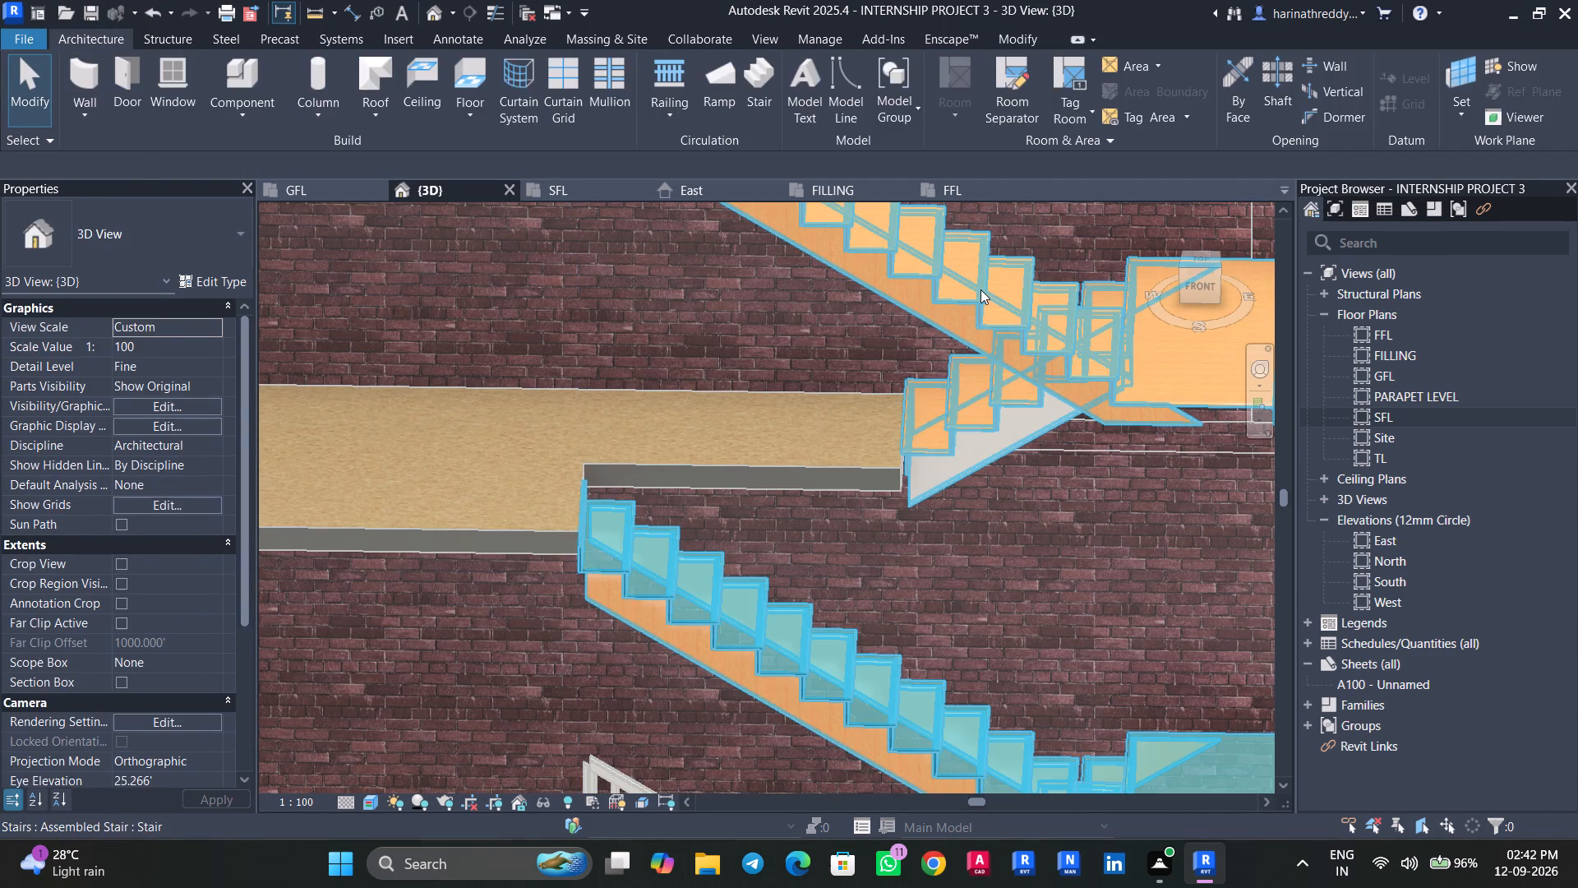
{"action": "left_click", "coordinate": [249, 280]}
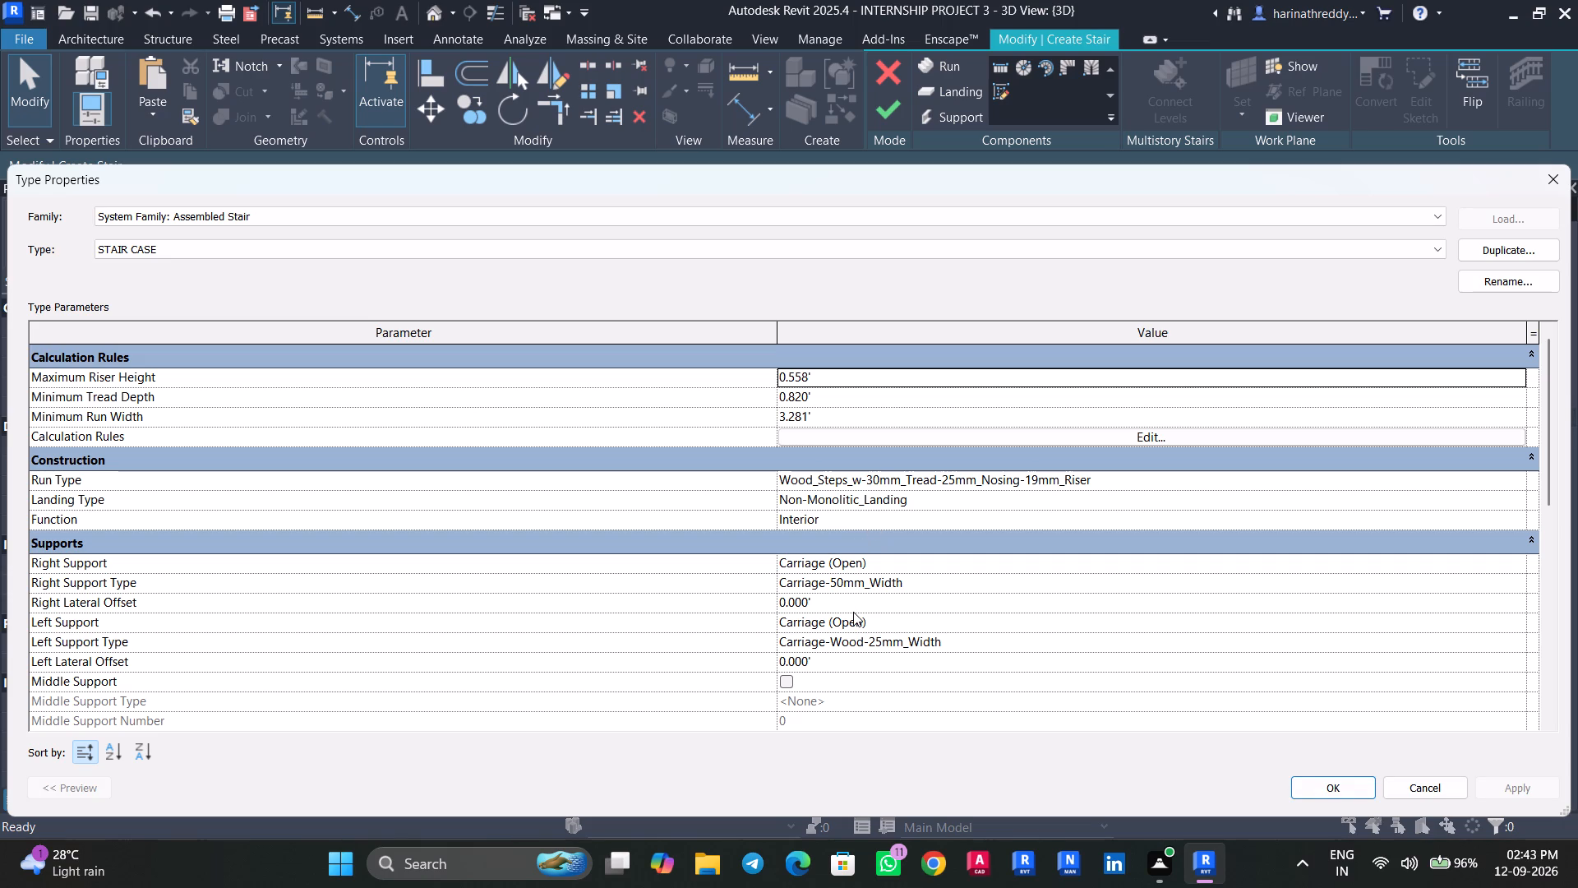
{"action": "scroll", "coordinate": [853, 612], "scroll_direction": "down", "scroll_amount": 5}
{"action": "scroll", "coordinate": [853, 612], "scroll_direction": "up", "scroll_amount": 1}
{"action": "scroll", "coordinate": [853, 612], "scroll_direction": "down", "scroll_amount": 2}
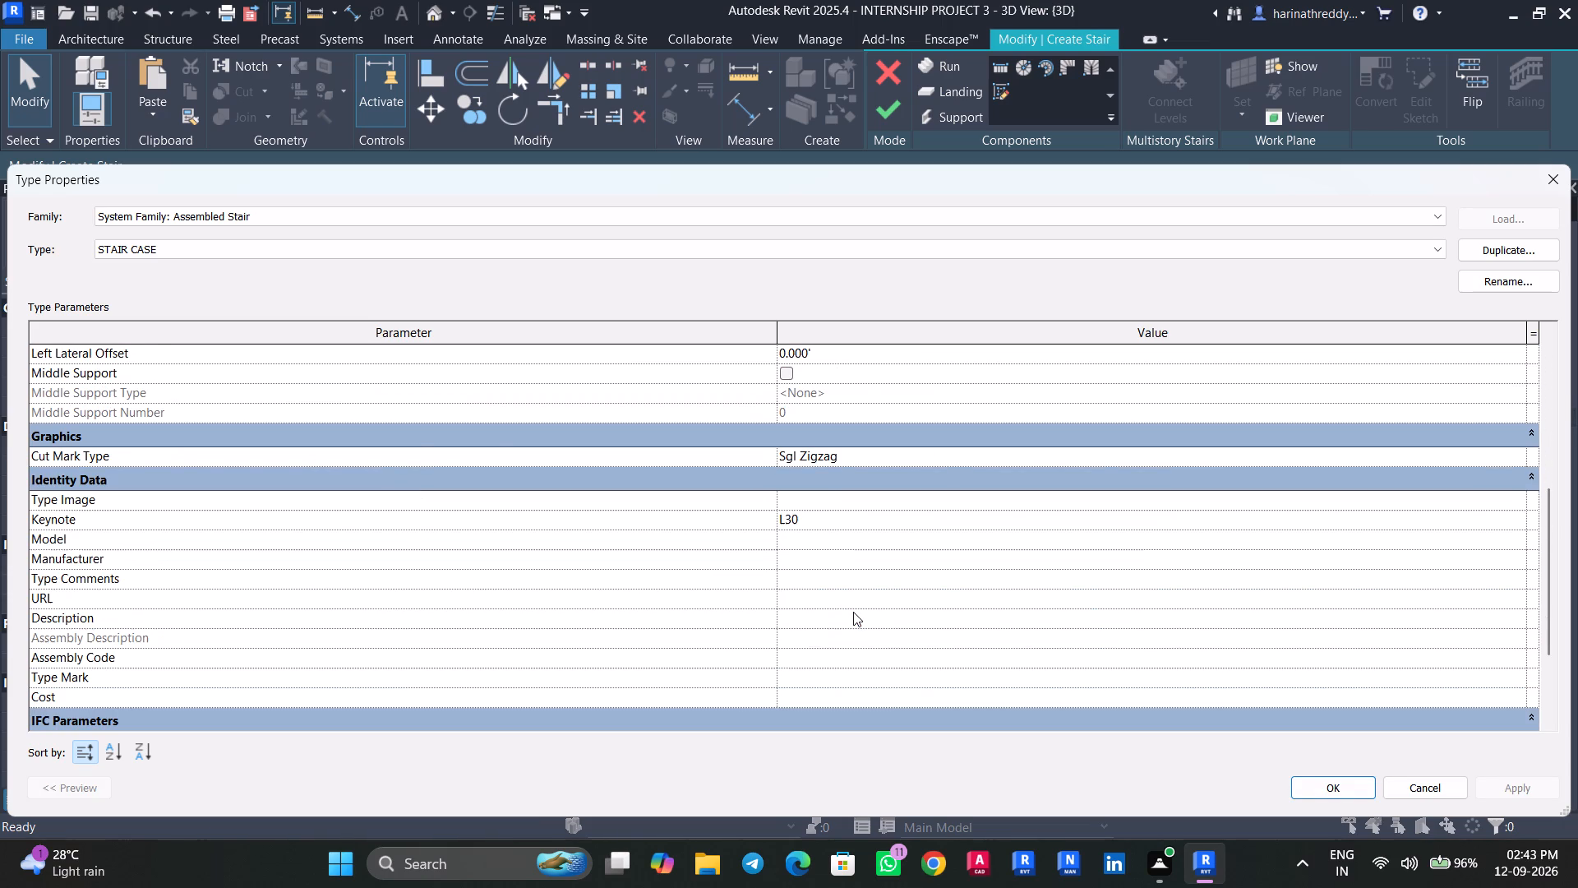
{"action": "scroll", "coordinate": [853, 612], "scroll_direction": "down", "scroll_amount": 6}
{"action": "scroll", "coordinate": [853, 612], "scroll_direction": "up", "scroll_amount": 11}
{"action": "scroll", "coordinate": [853, 612], "scroll_direction": "down", "scroll_amount": 1}
{"action": "scroll", "coordinate": [853, 612], "scroll_direction": "up", "scroll_amount": 1}
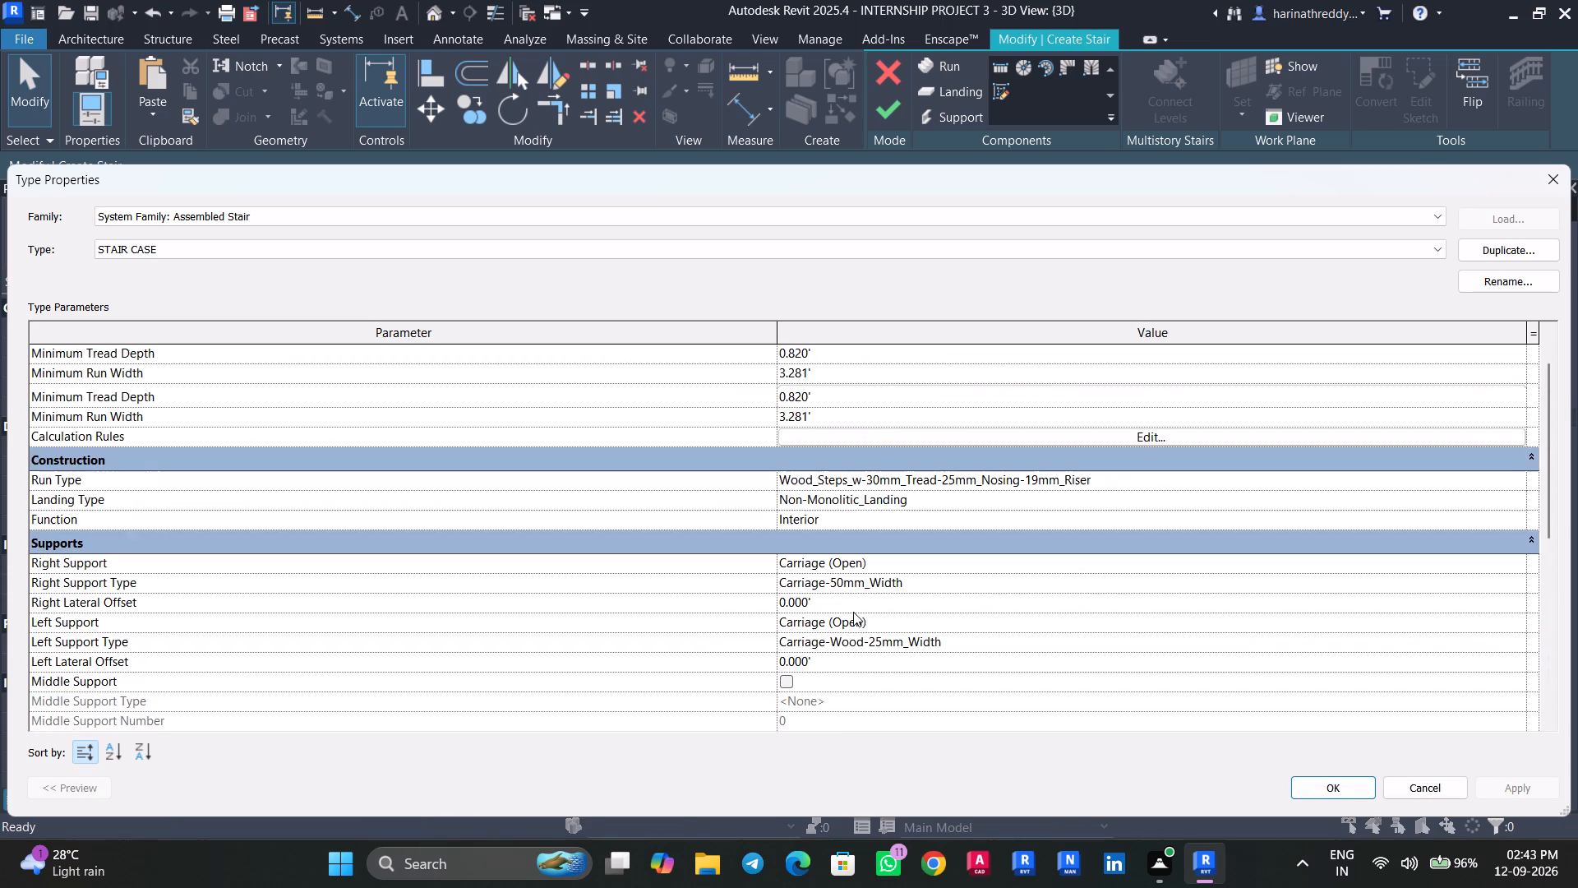
{"action": "scroll", "coordinate": [853, 612], "scroll_direction": "up", "scroll_amount": 3}
{"action": "left_click", "coordinate": [954, 228]}
{"action": "left_click", "coordinate": [954, 220]}
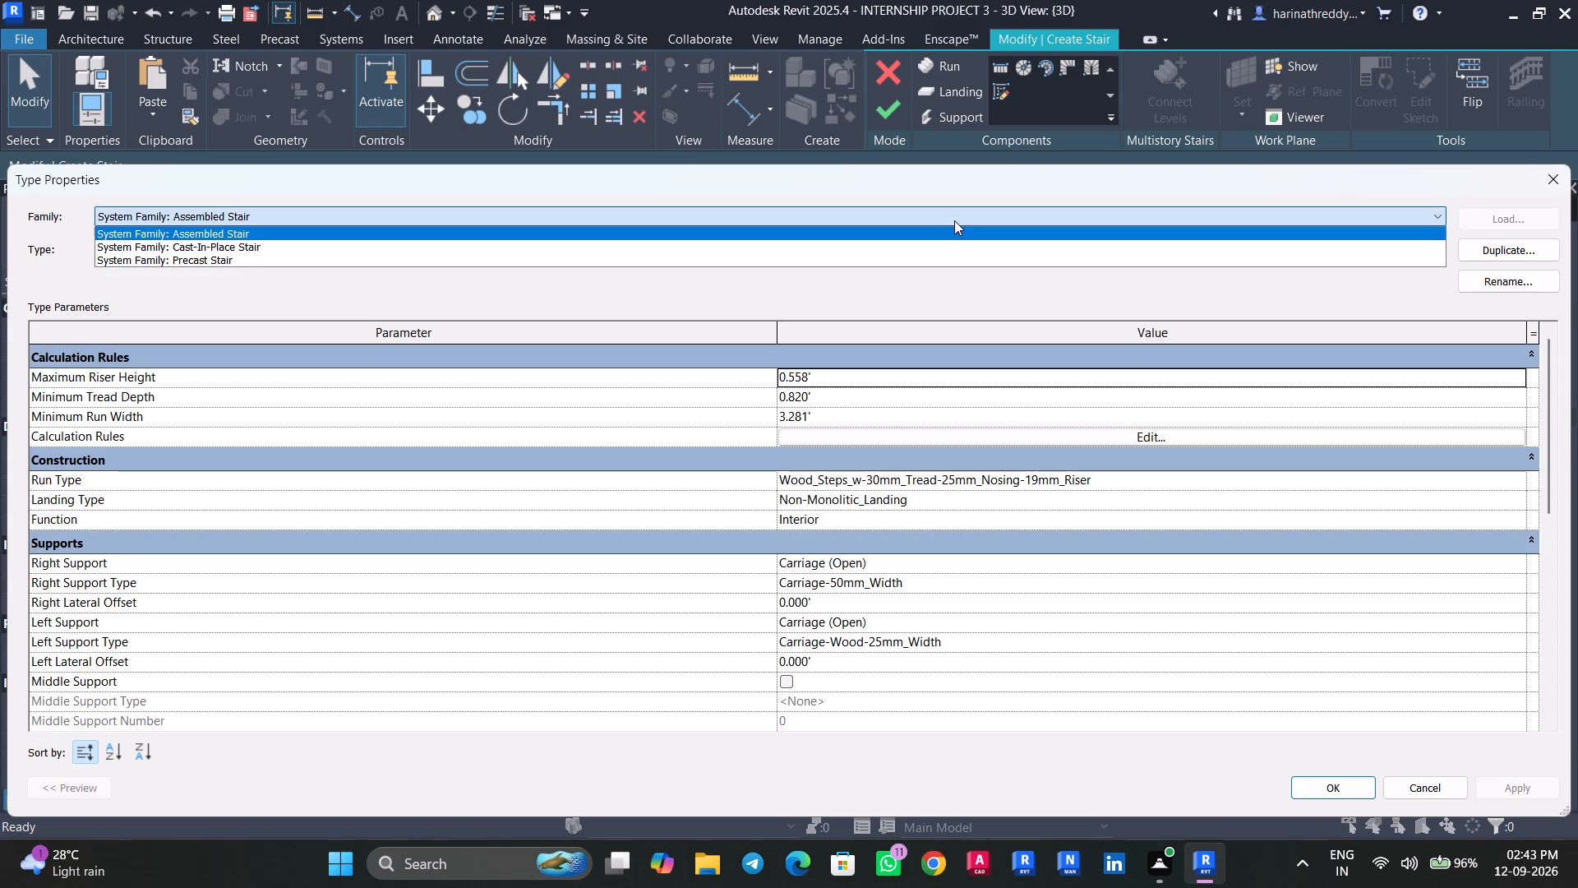
{"action": "left_click", "coordinate": [954, 220]}
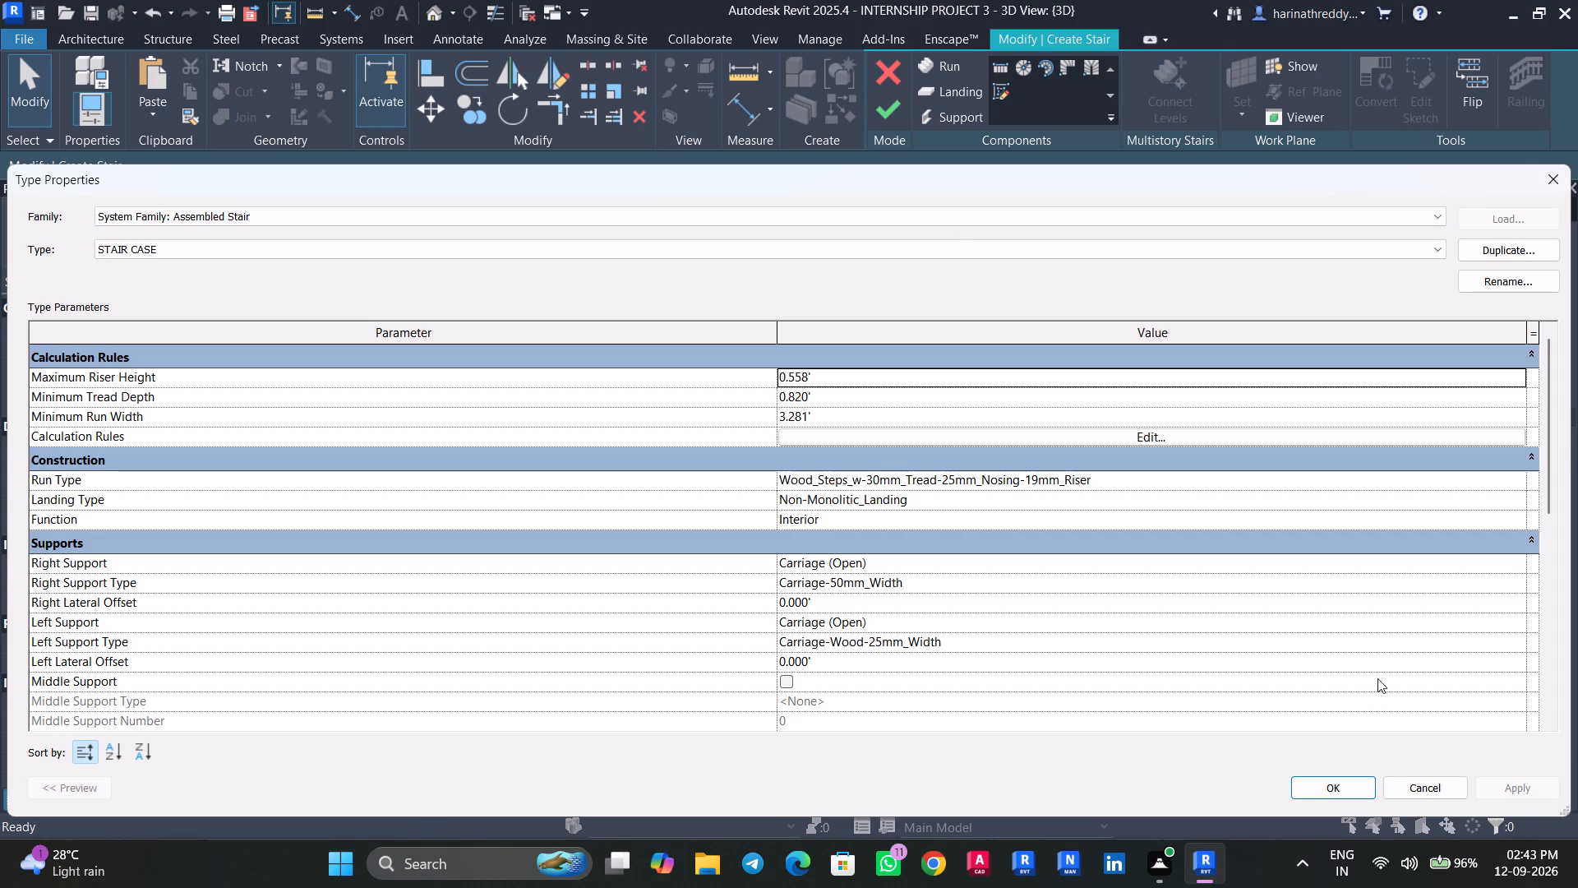
{"action": "left_click", "coordinate": [1359, 789]}
Inspect the top flight's run sketch and the middle flight's run within the assembled stair's edit mode.
{"action": "scroll", "coordinate": [1113, 694], "scroll_direction": "down", "scroll_amount": 2}
{"action": "scroll", "coordinate": [1113, 694], "scroll_direction": "up", "scroll_amount": 1}
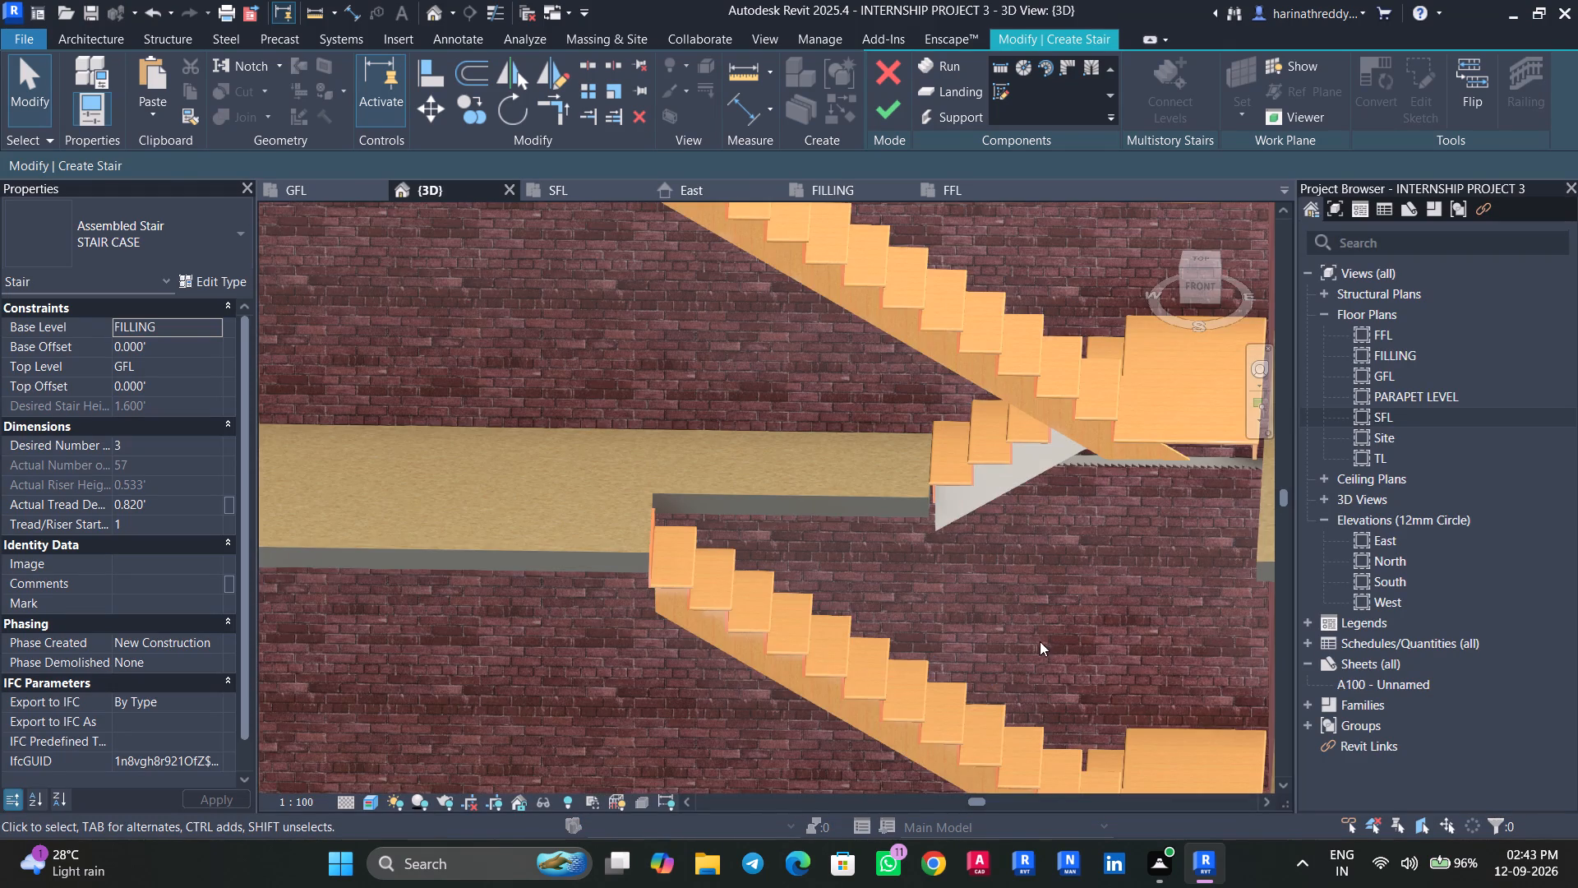
{"action": "middle_click_drag", "start_coordinate": [1039, 640], "coordinate": [940, 729]}
{"action": "scroll", "coordinate": [926, 662], "scroll_direction": "down", "scroll_amount": 4}
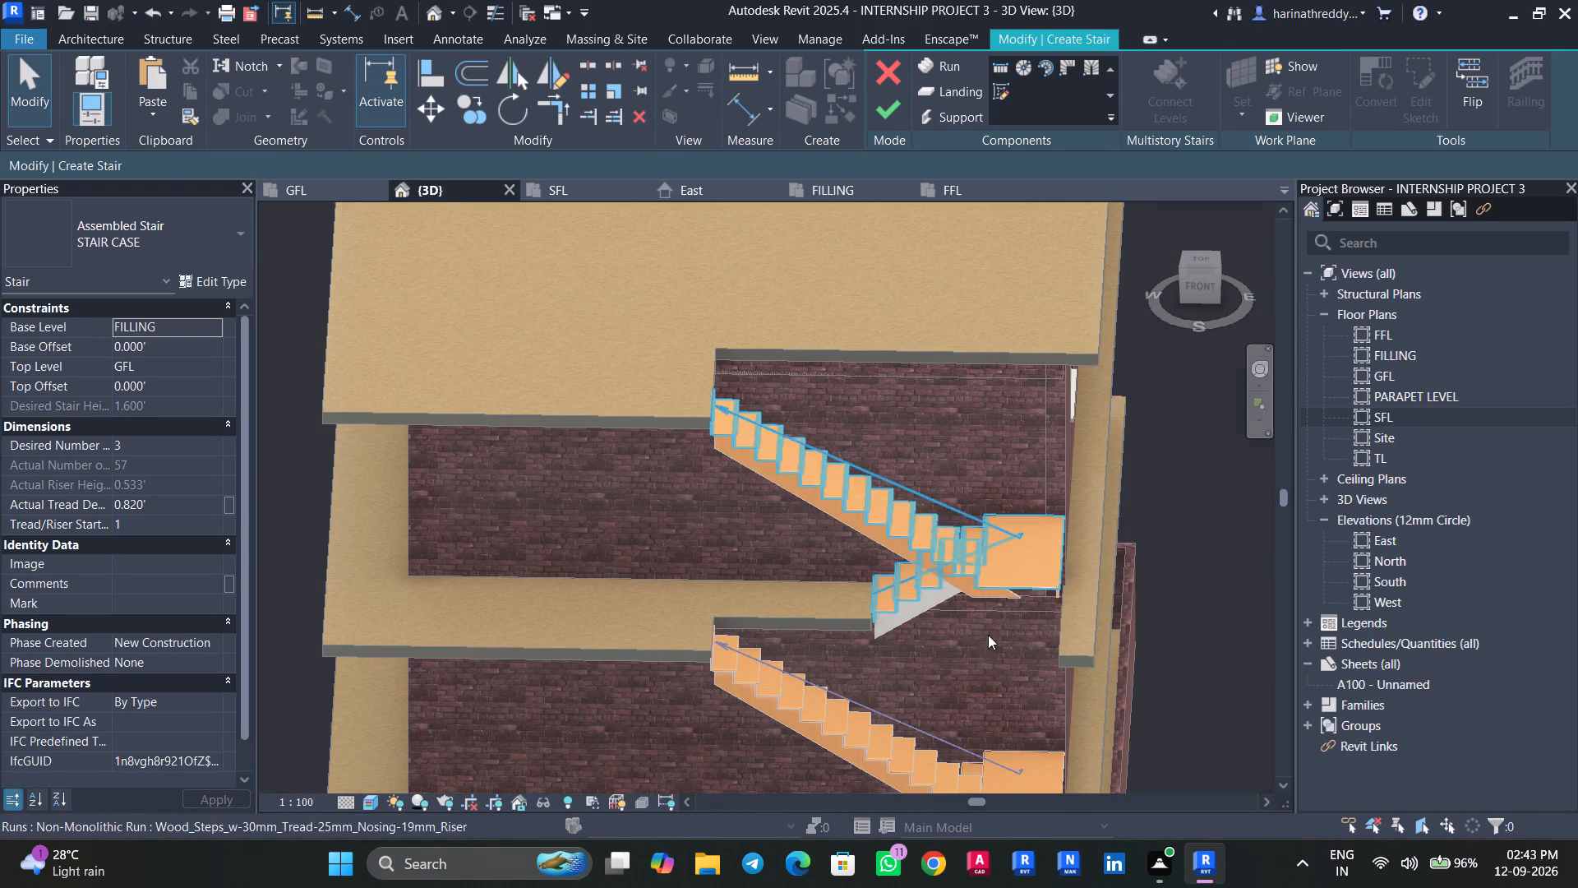
{"action": "triple_click", "coordinate": [1520, 84]}
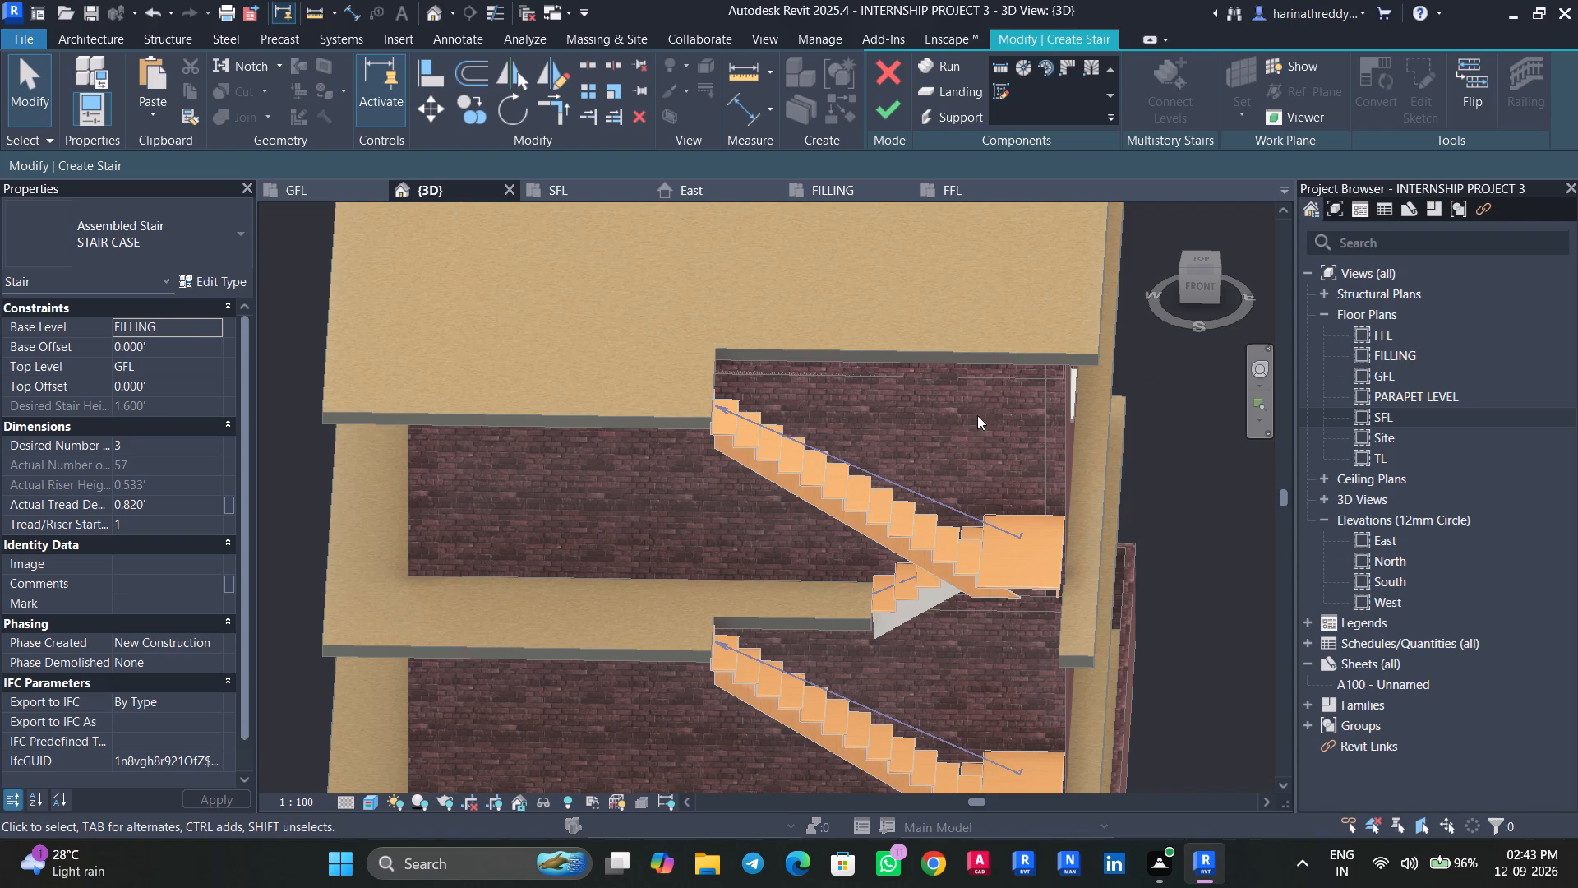
{"action": "double_click", "coordinate": [950, 548]}
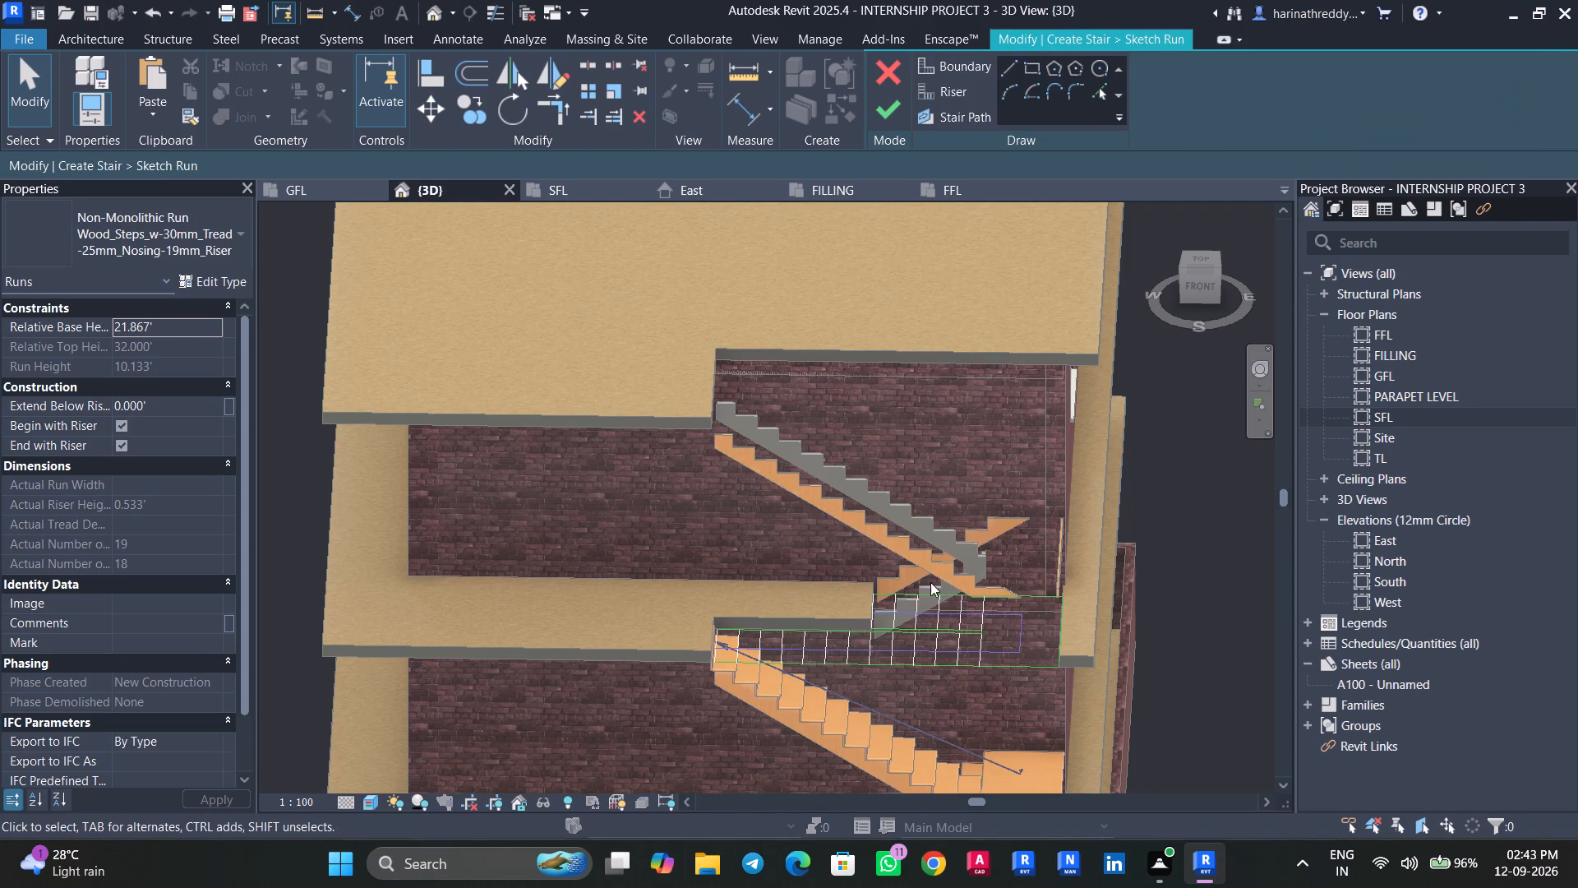
{"action": "left_click", "coordinate": [889, 112]}
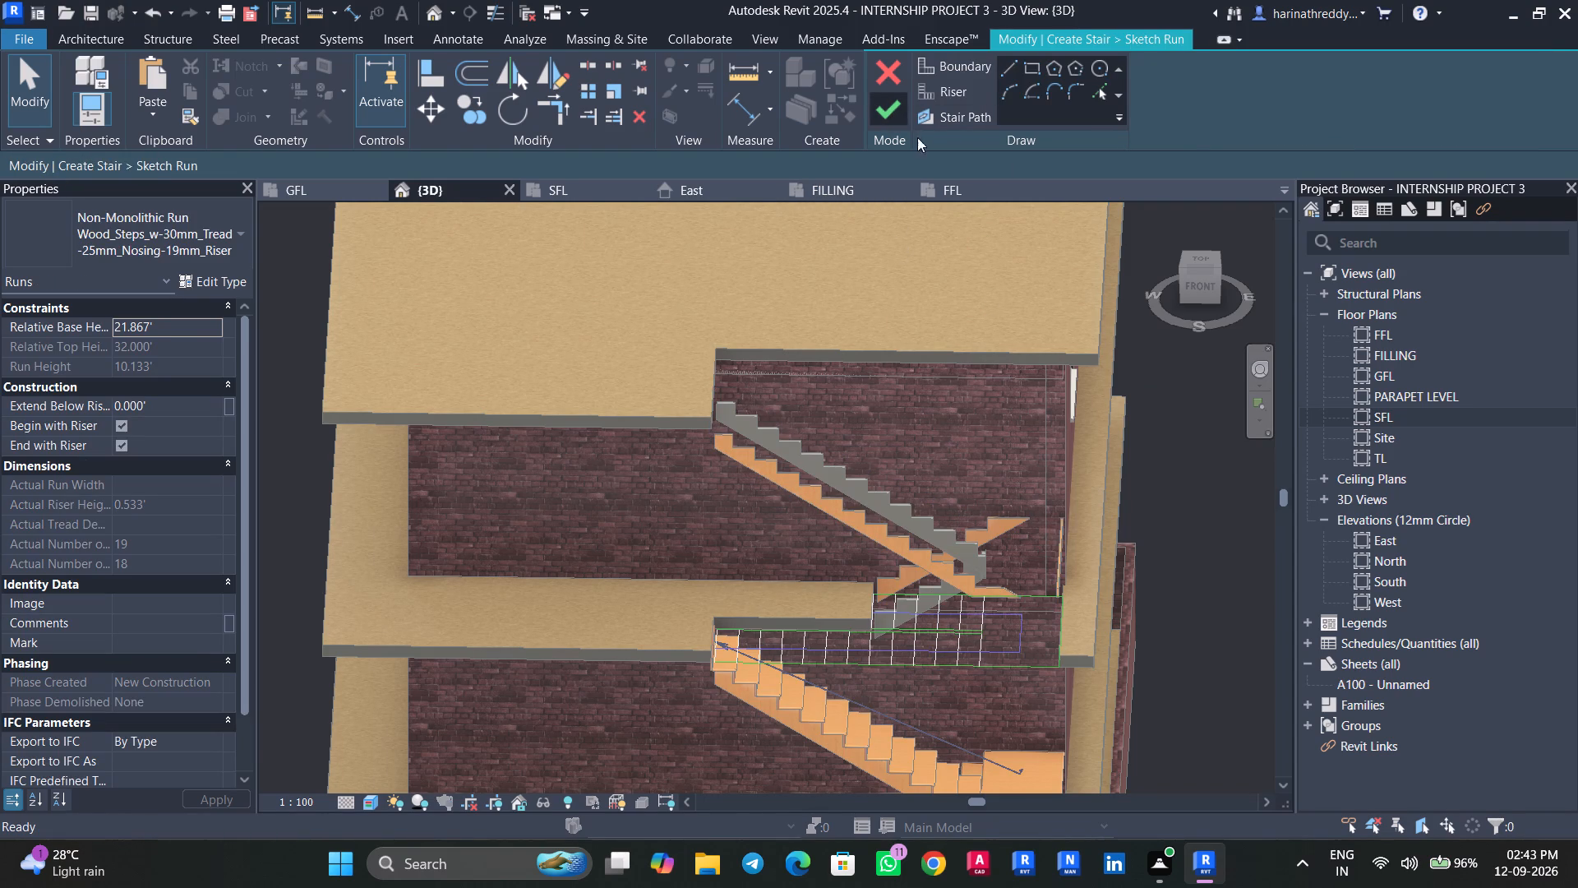
{"action": "left_click", "coordinate": [874, 118]}
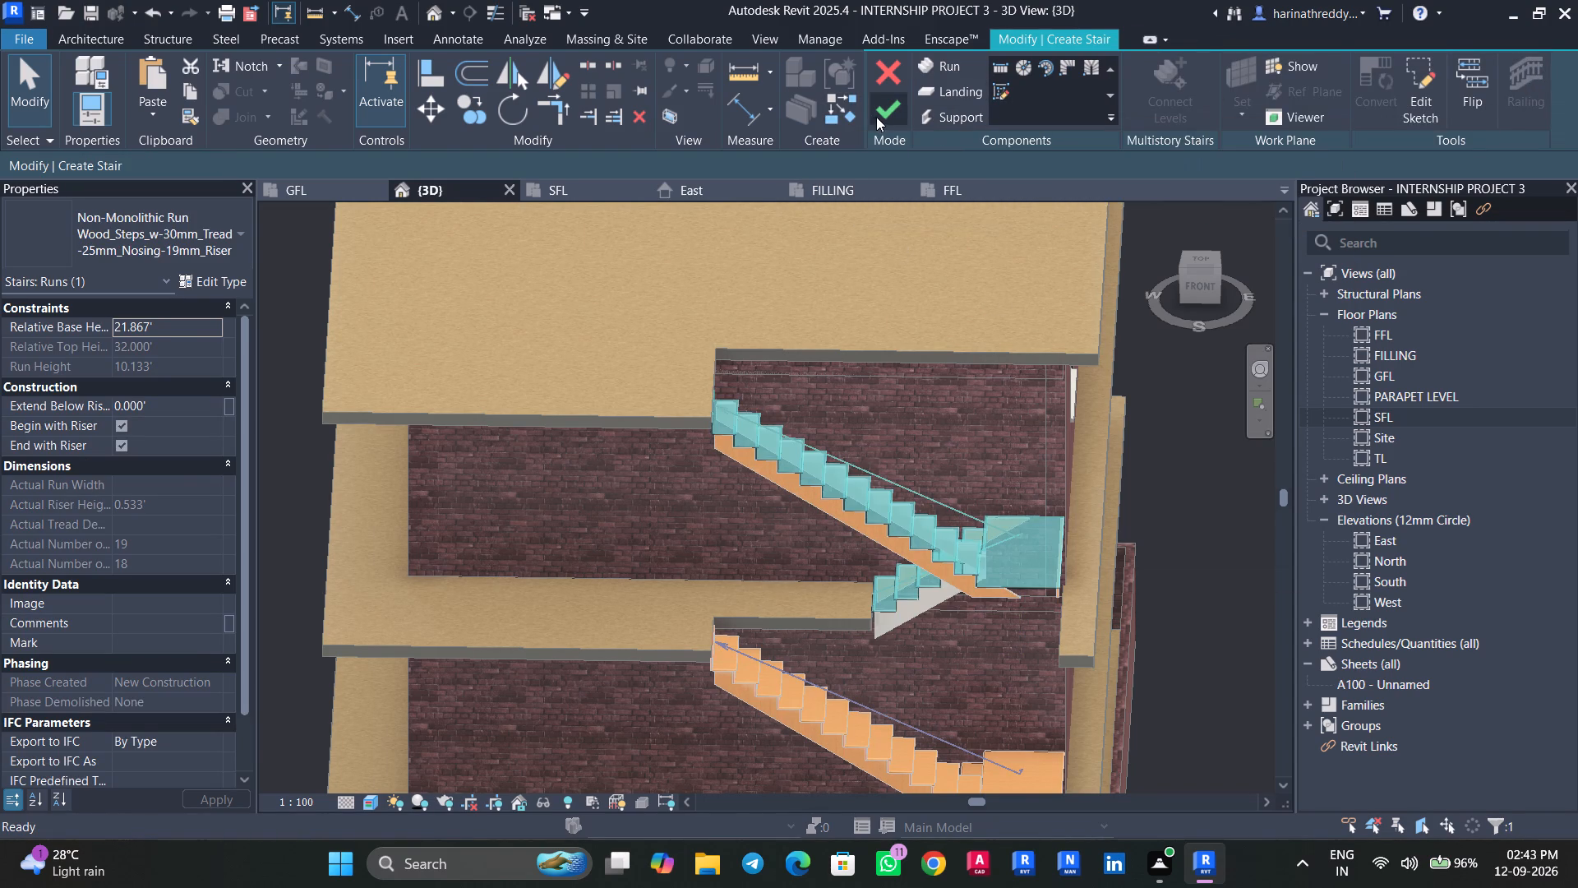
{"action": "key", "text": "Escape"}
{"action": "key", "text": "Escape"}
{"action": "middle_click_drag", "start_coordinate": [865, 650], "coordinate": [835, 506]}
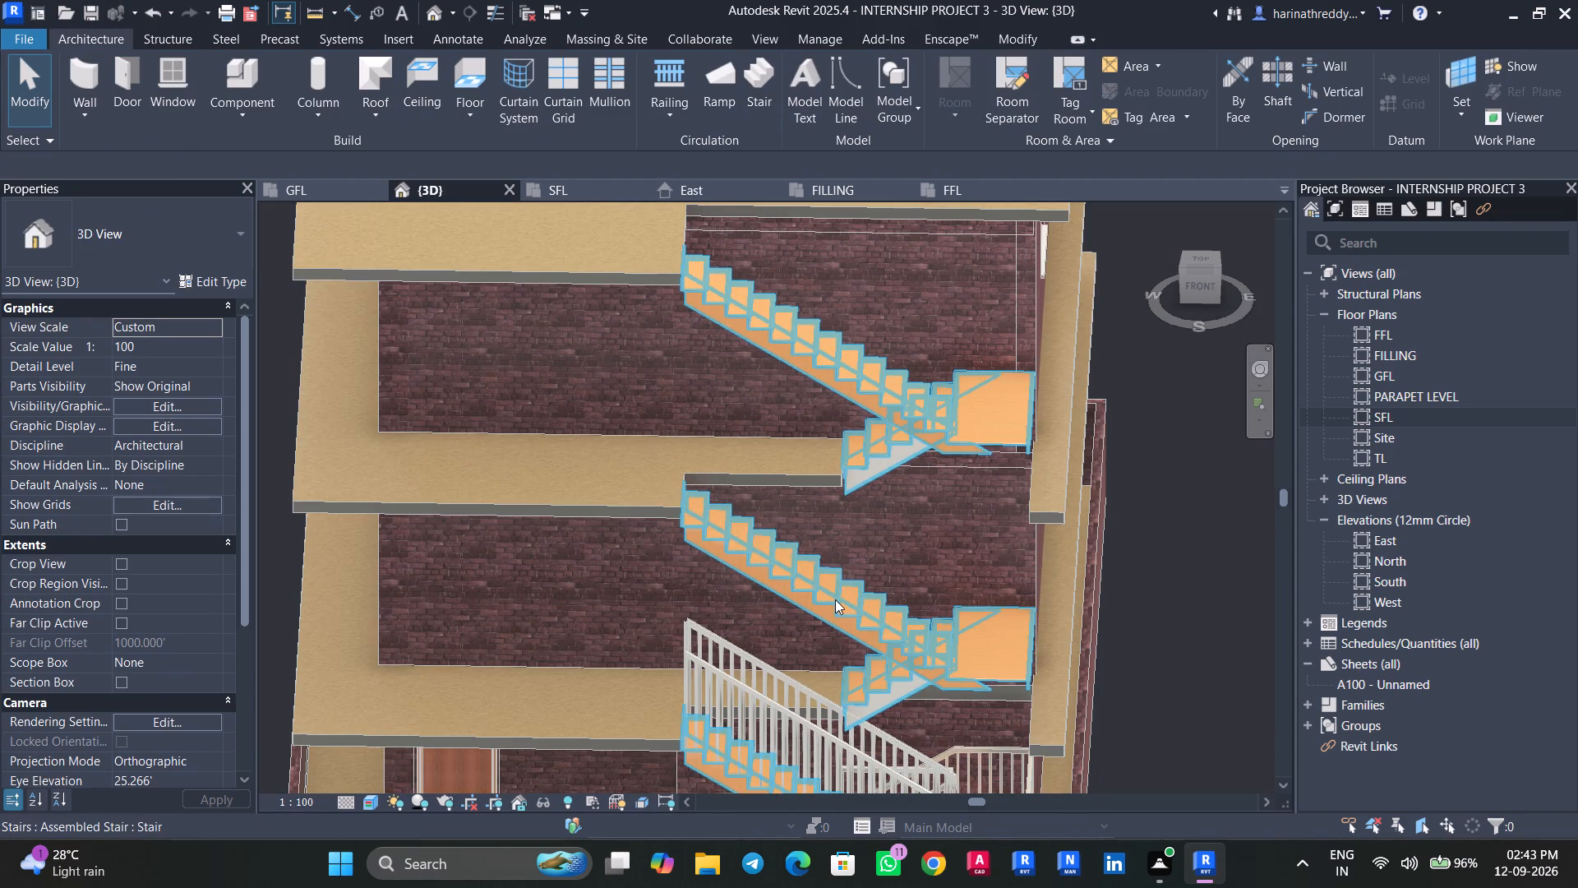
{"action": "left_click", "coordinate": [835, 599]}
{"action": "left_click", "coordinate": [899, 92]}
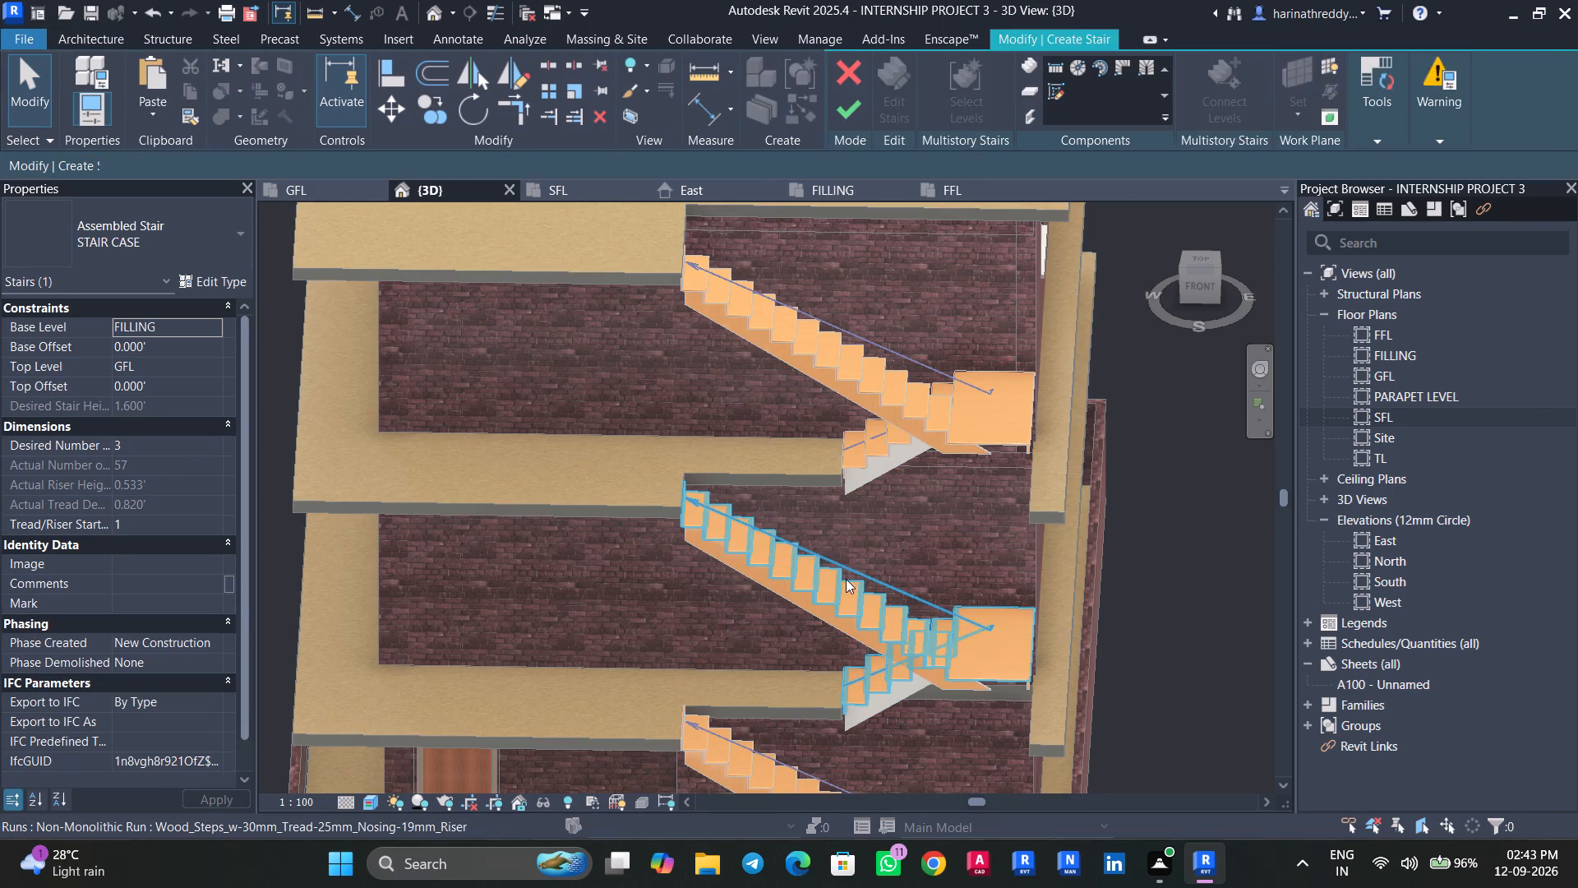
{"action": "left_click", "coordinate": [846, 601]}
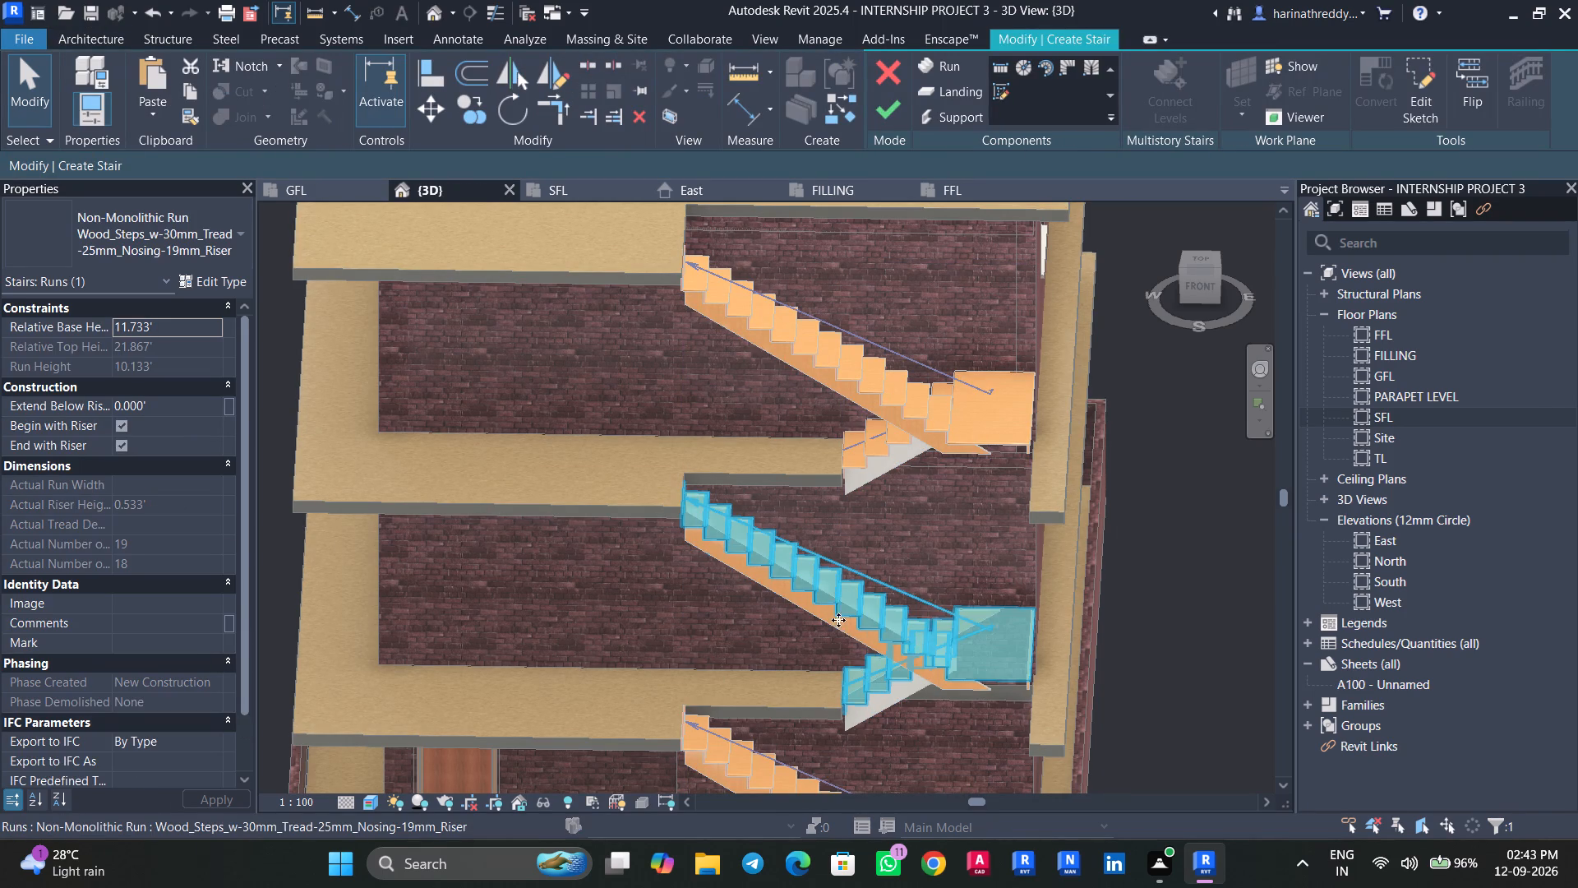
{"action": "key", "text": "Escape"}
{"action": "left_click", "coordinate": [897, 95]}
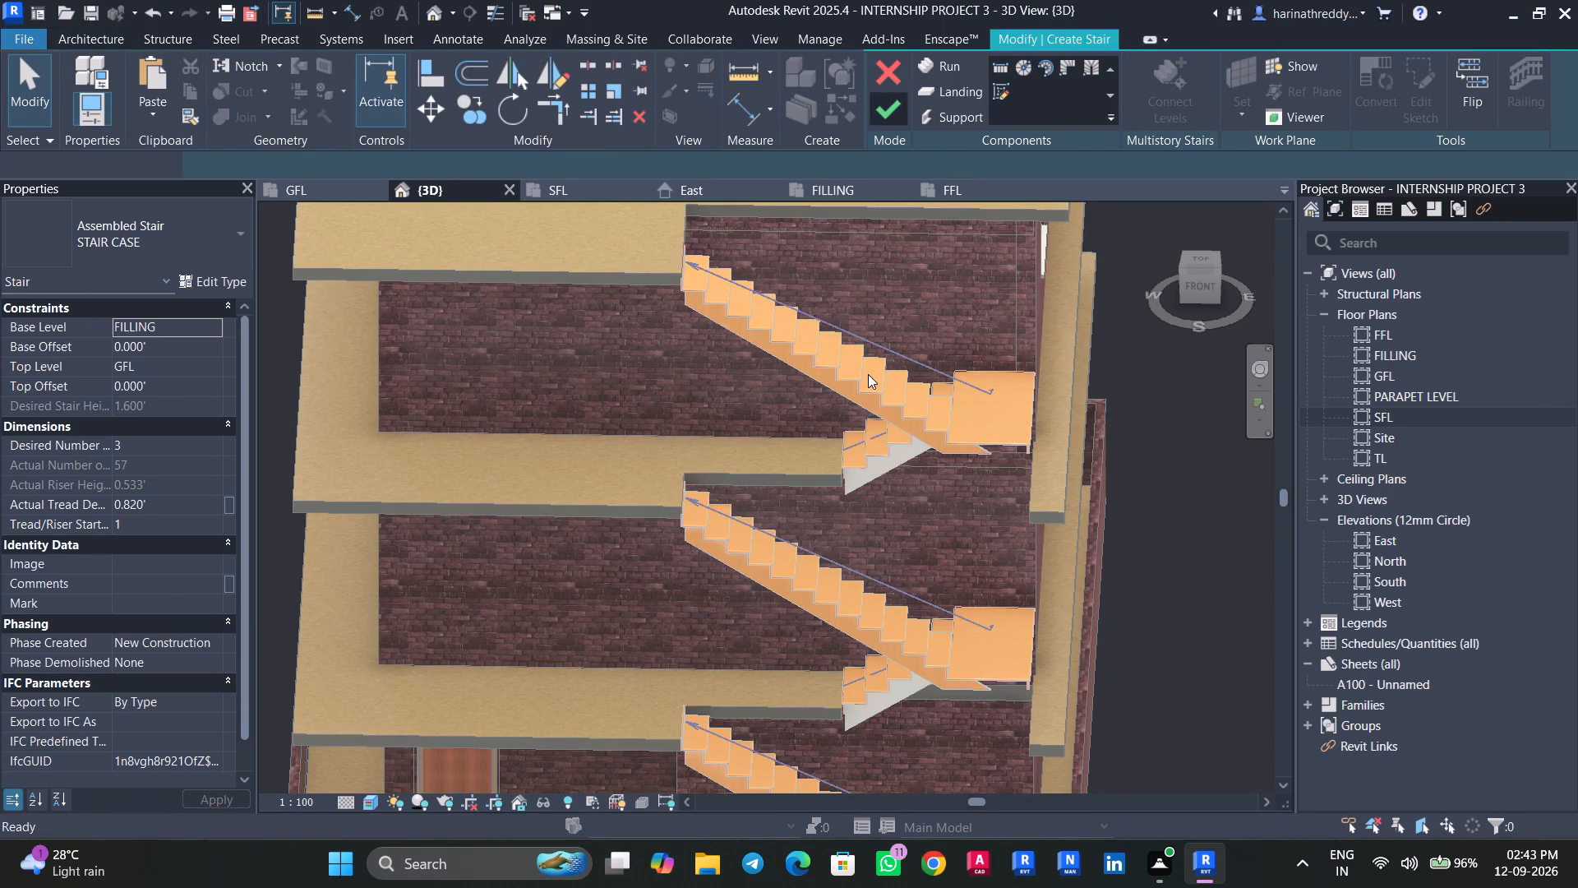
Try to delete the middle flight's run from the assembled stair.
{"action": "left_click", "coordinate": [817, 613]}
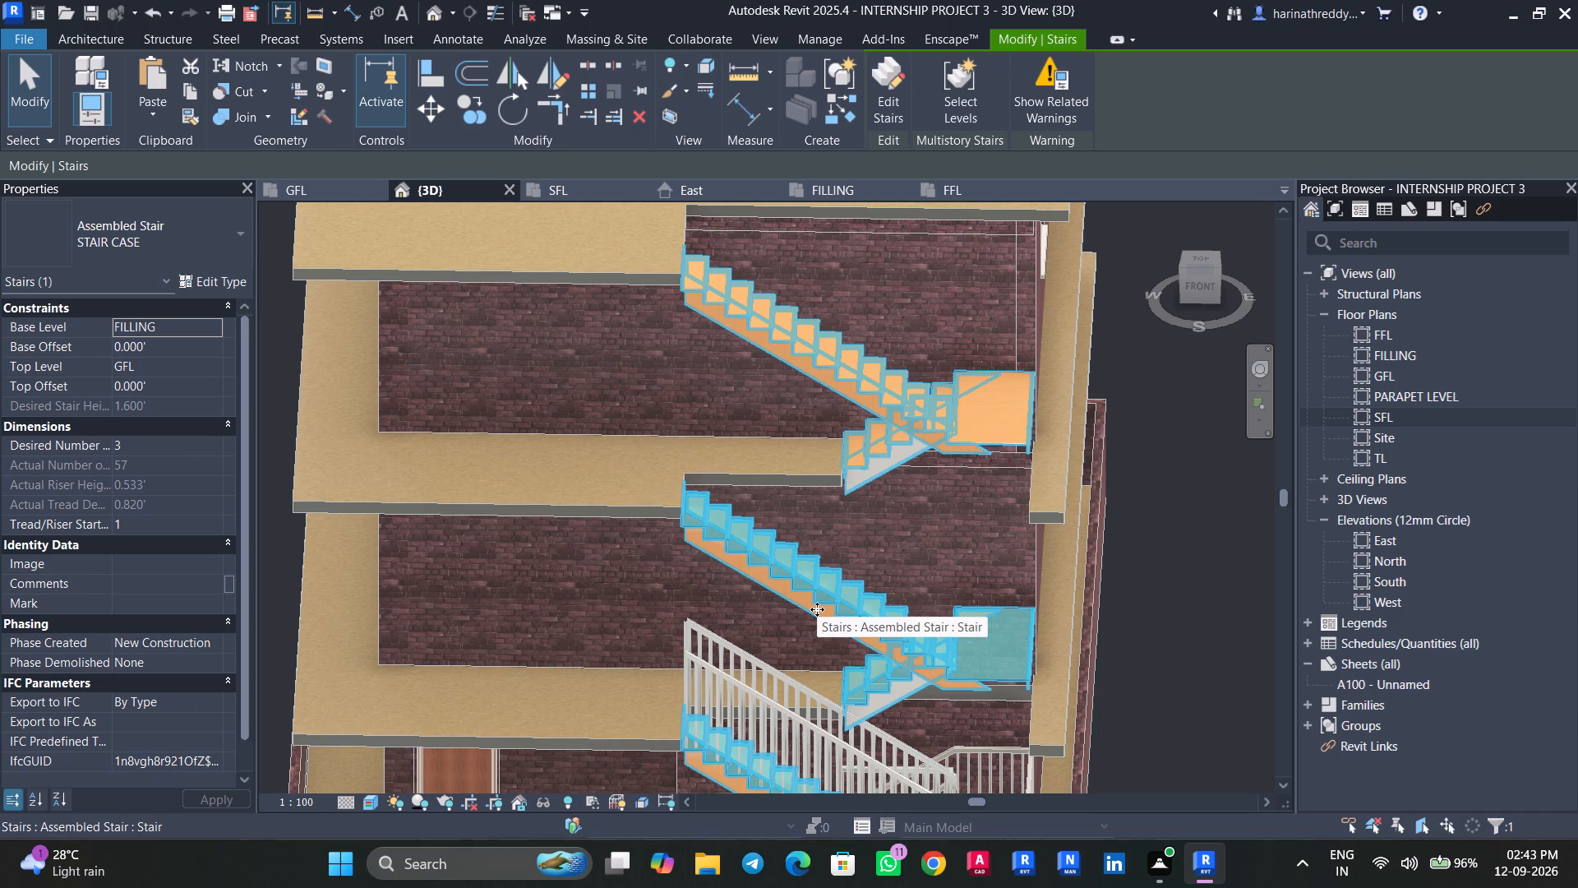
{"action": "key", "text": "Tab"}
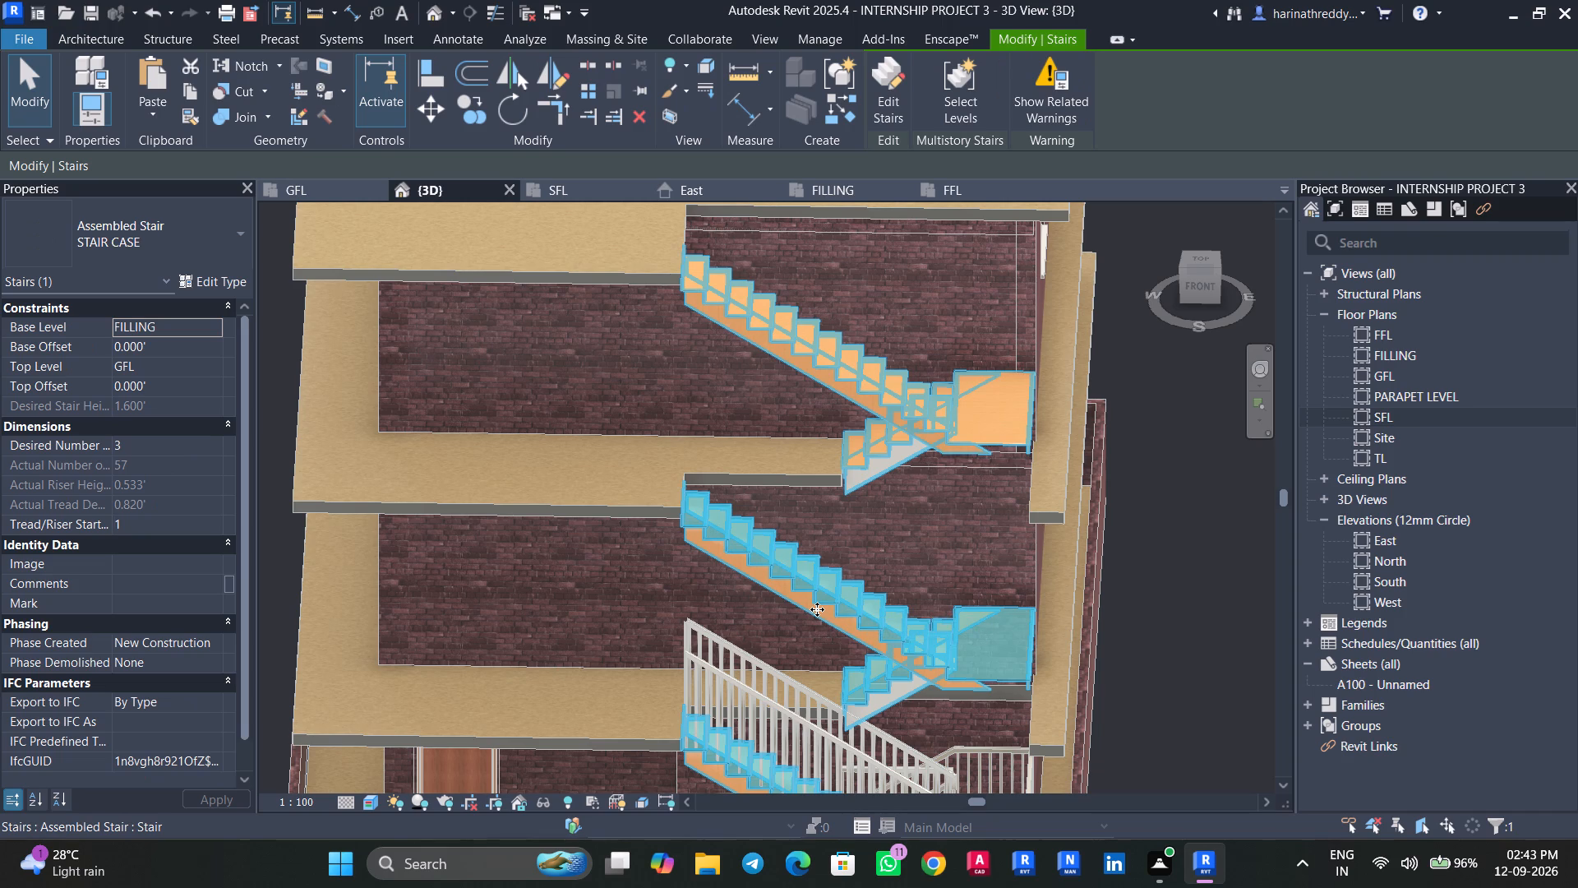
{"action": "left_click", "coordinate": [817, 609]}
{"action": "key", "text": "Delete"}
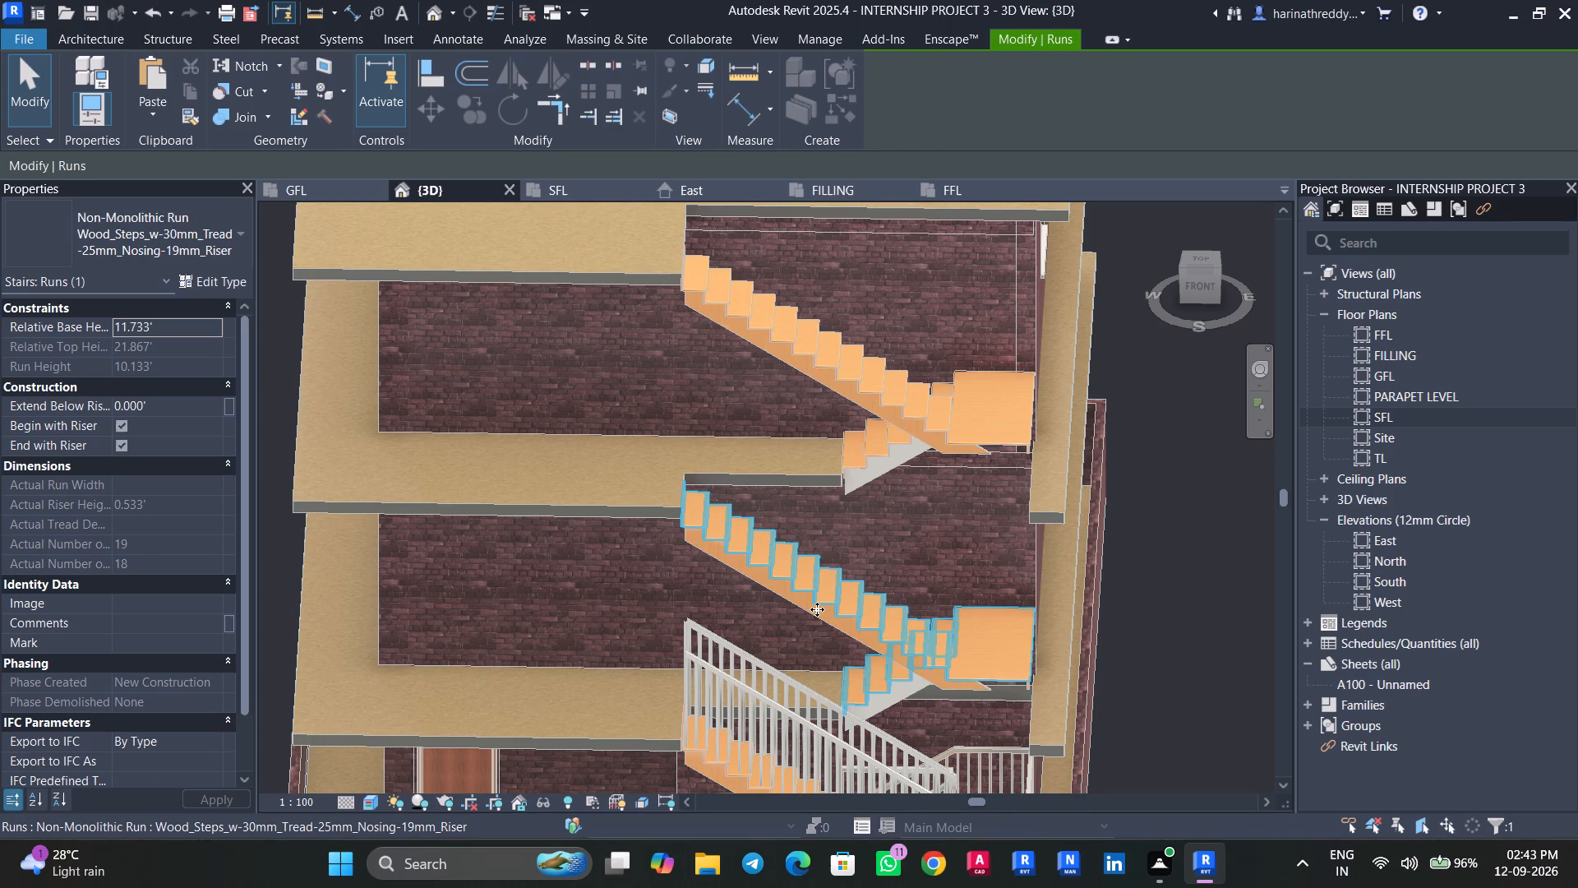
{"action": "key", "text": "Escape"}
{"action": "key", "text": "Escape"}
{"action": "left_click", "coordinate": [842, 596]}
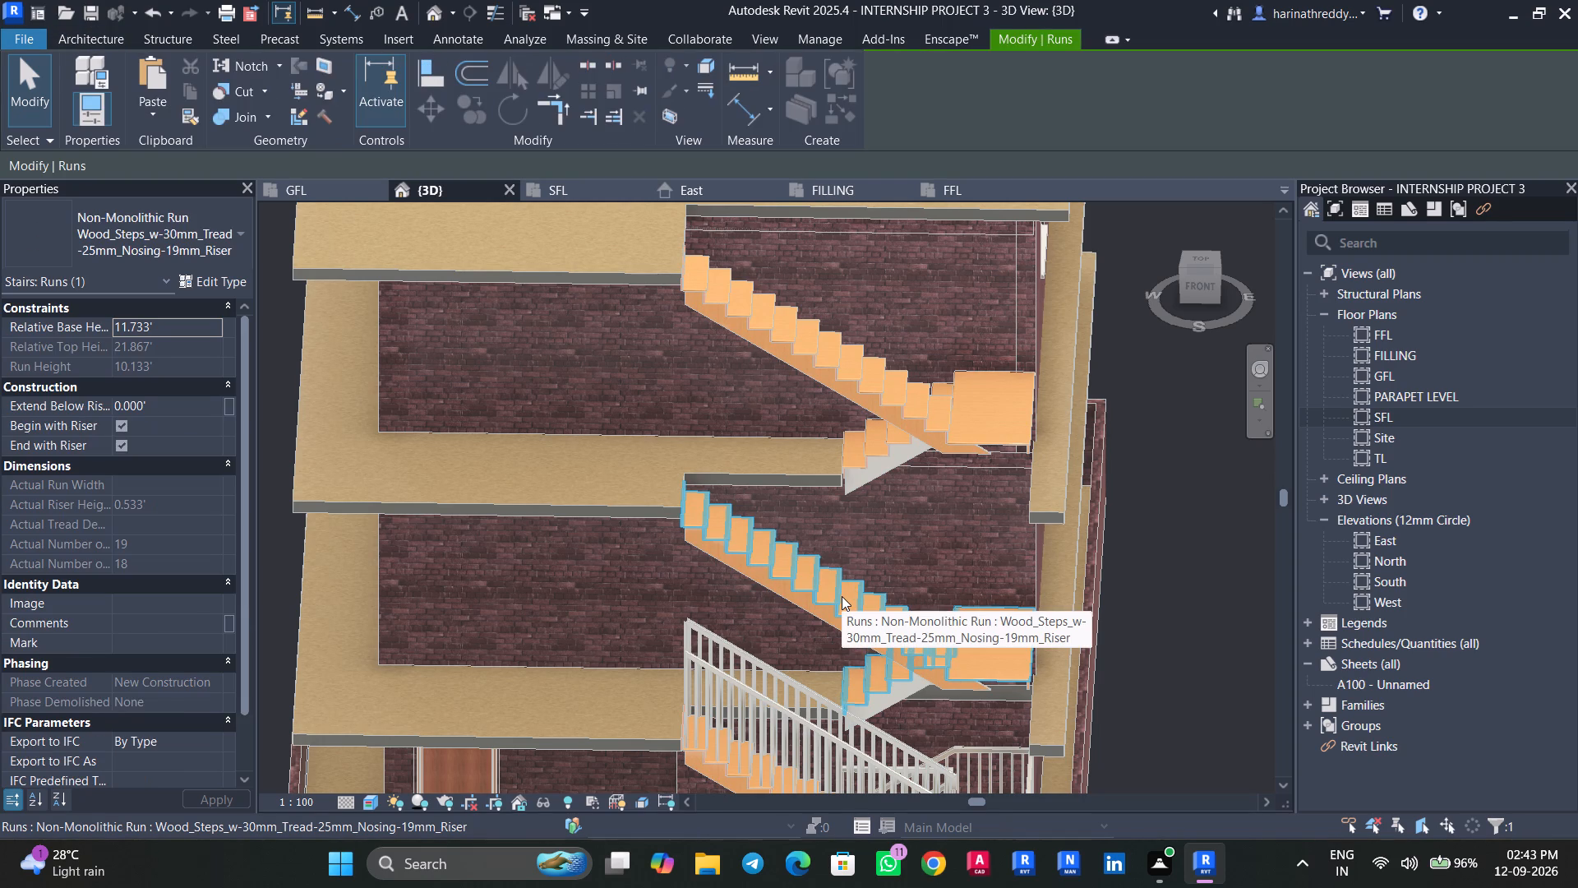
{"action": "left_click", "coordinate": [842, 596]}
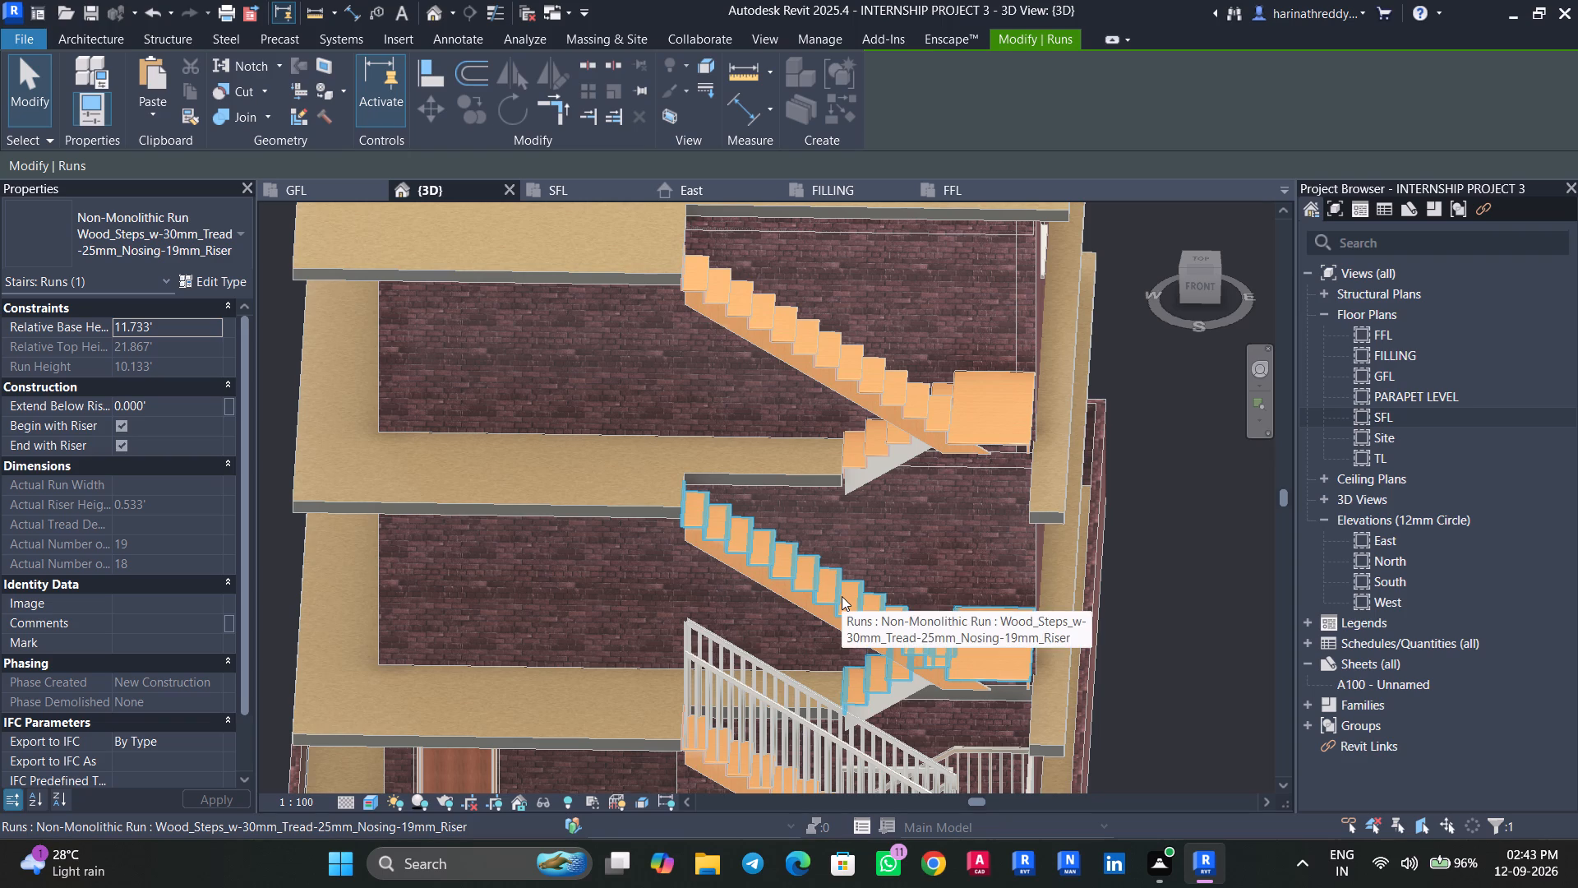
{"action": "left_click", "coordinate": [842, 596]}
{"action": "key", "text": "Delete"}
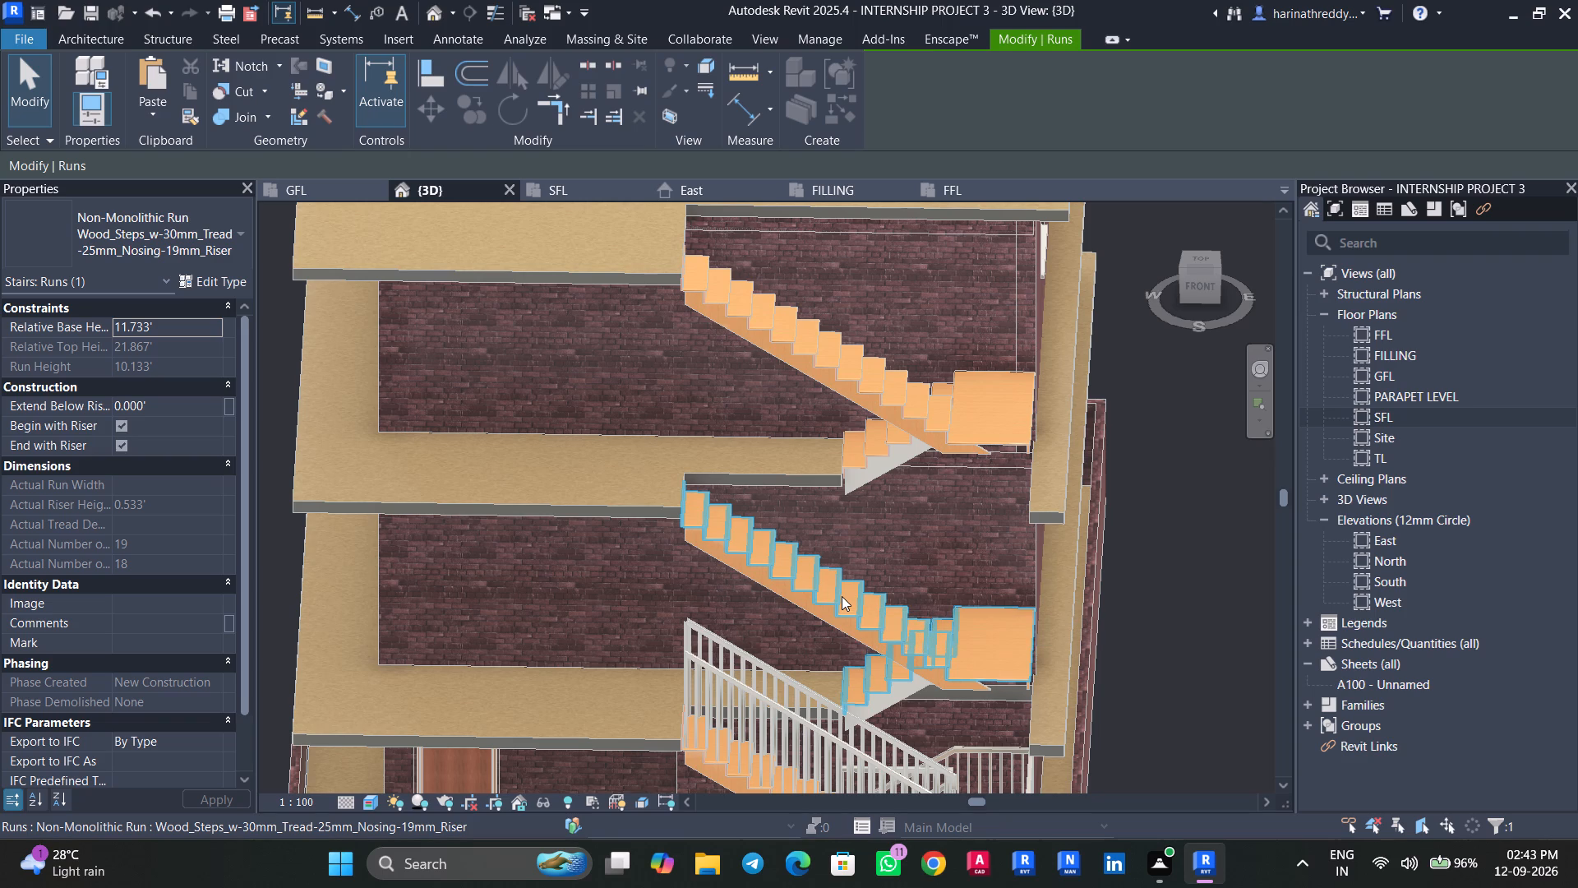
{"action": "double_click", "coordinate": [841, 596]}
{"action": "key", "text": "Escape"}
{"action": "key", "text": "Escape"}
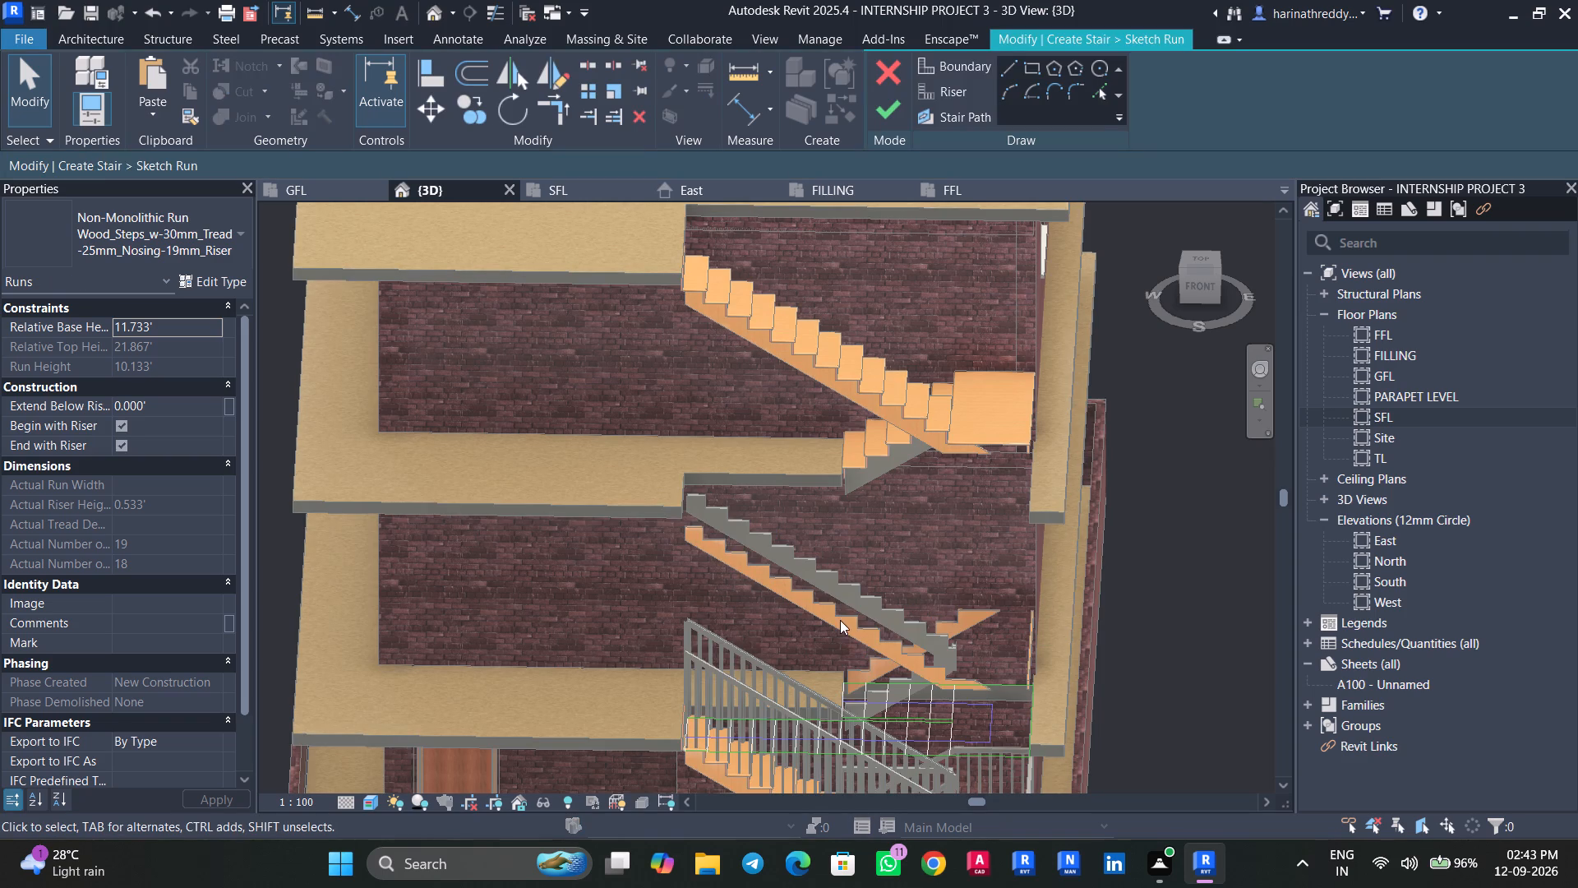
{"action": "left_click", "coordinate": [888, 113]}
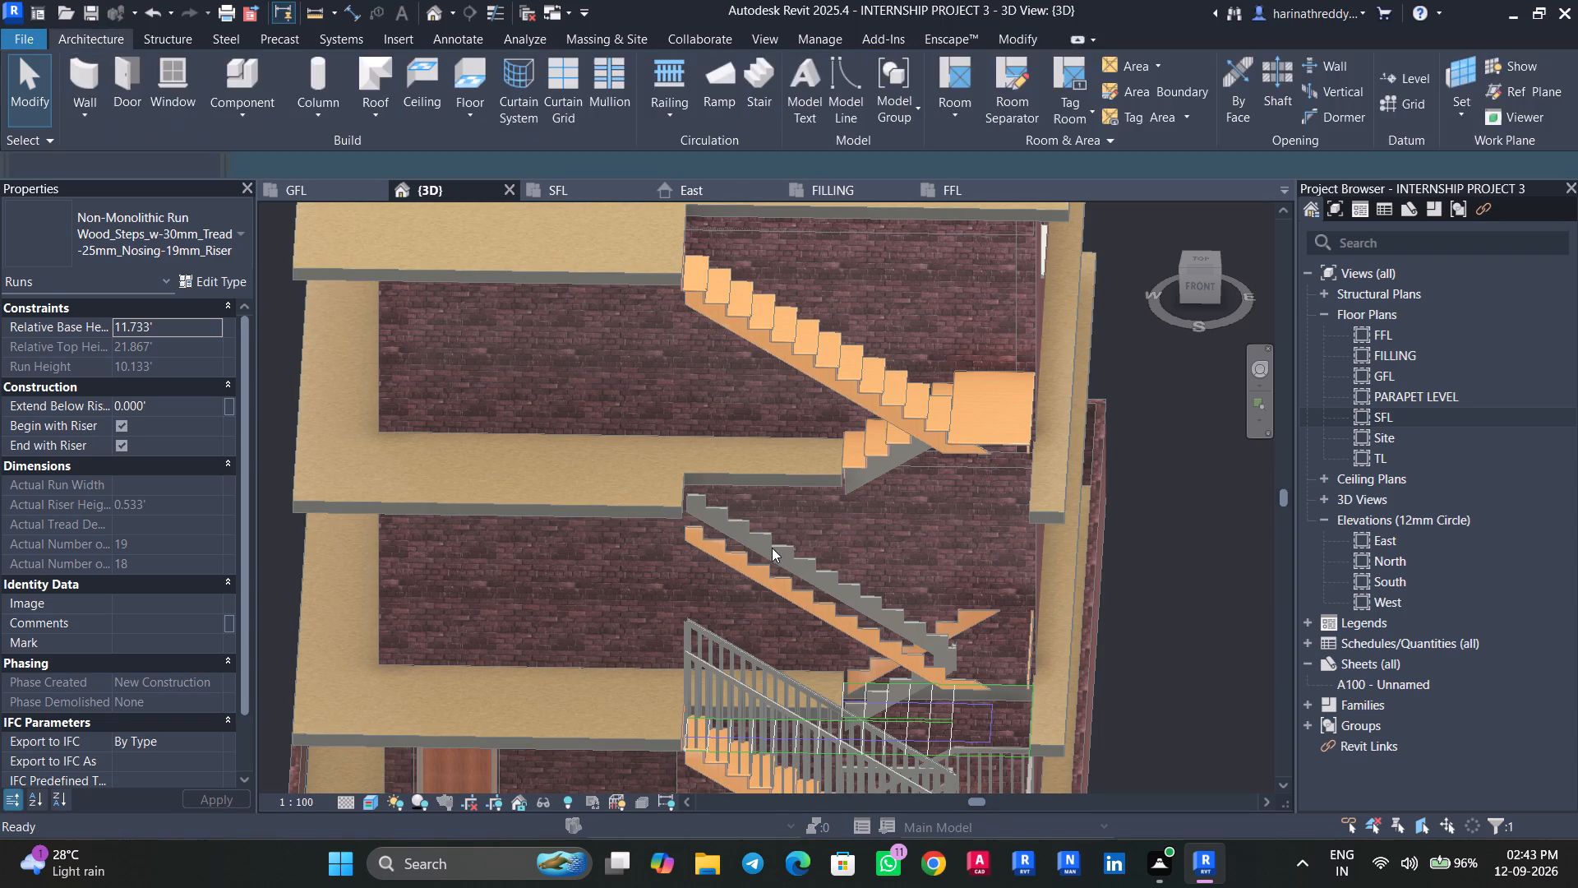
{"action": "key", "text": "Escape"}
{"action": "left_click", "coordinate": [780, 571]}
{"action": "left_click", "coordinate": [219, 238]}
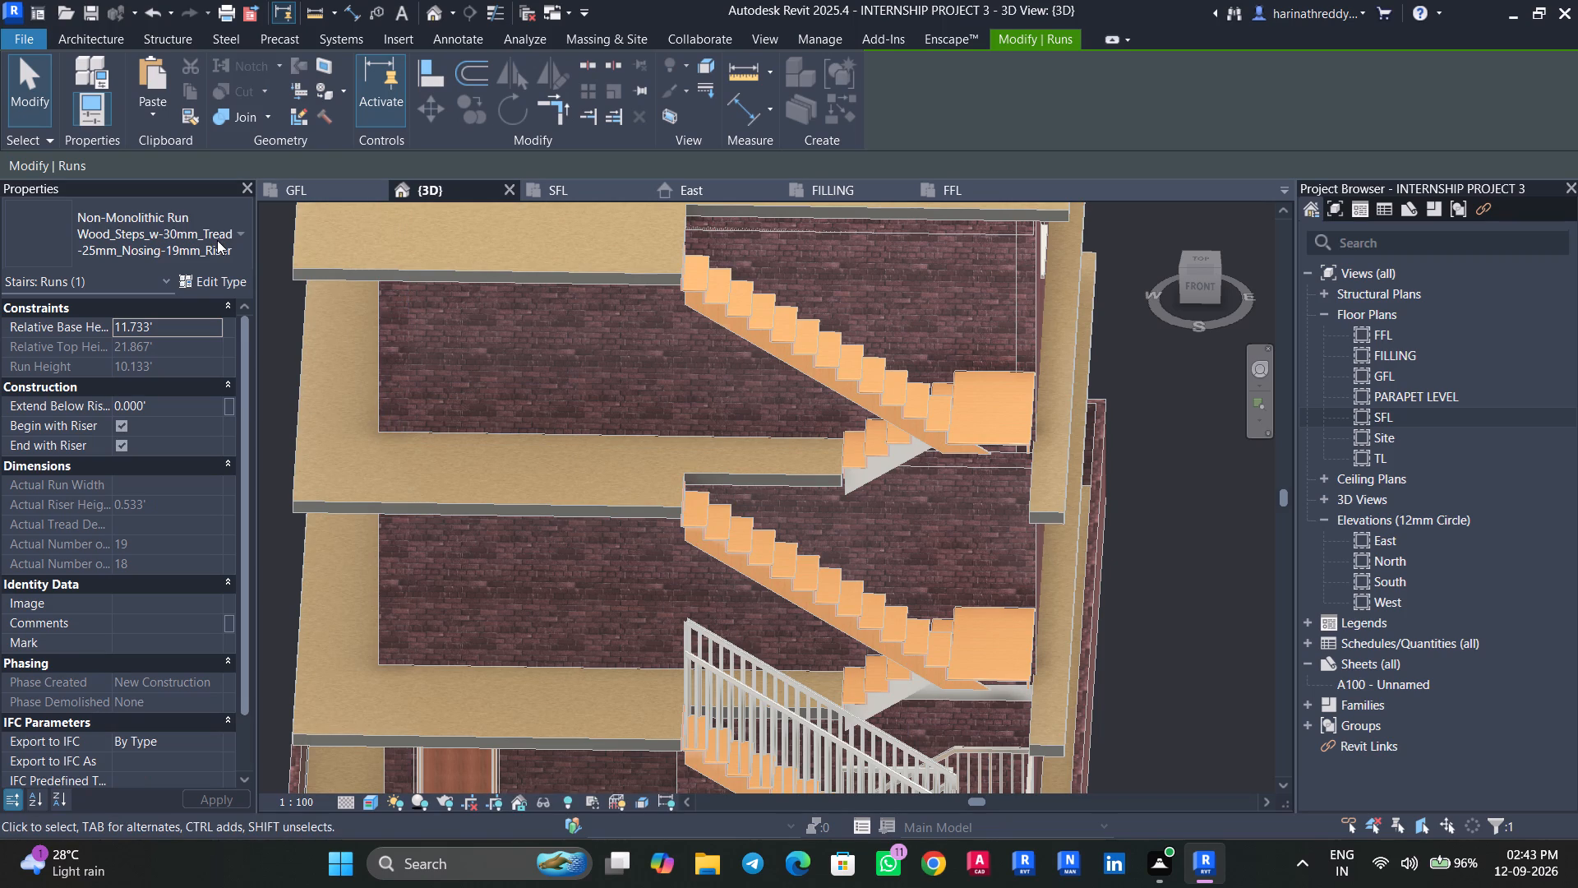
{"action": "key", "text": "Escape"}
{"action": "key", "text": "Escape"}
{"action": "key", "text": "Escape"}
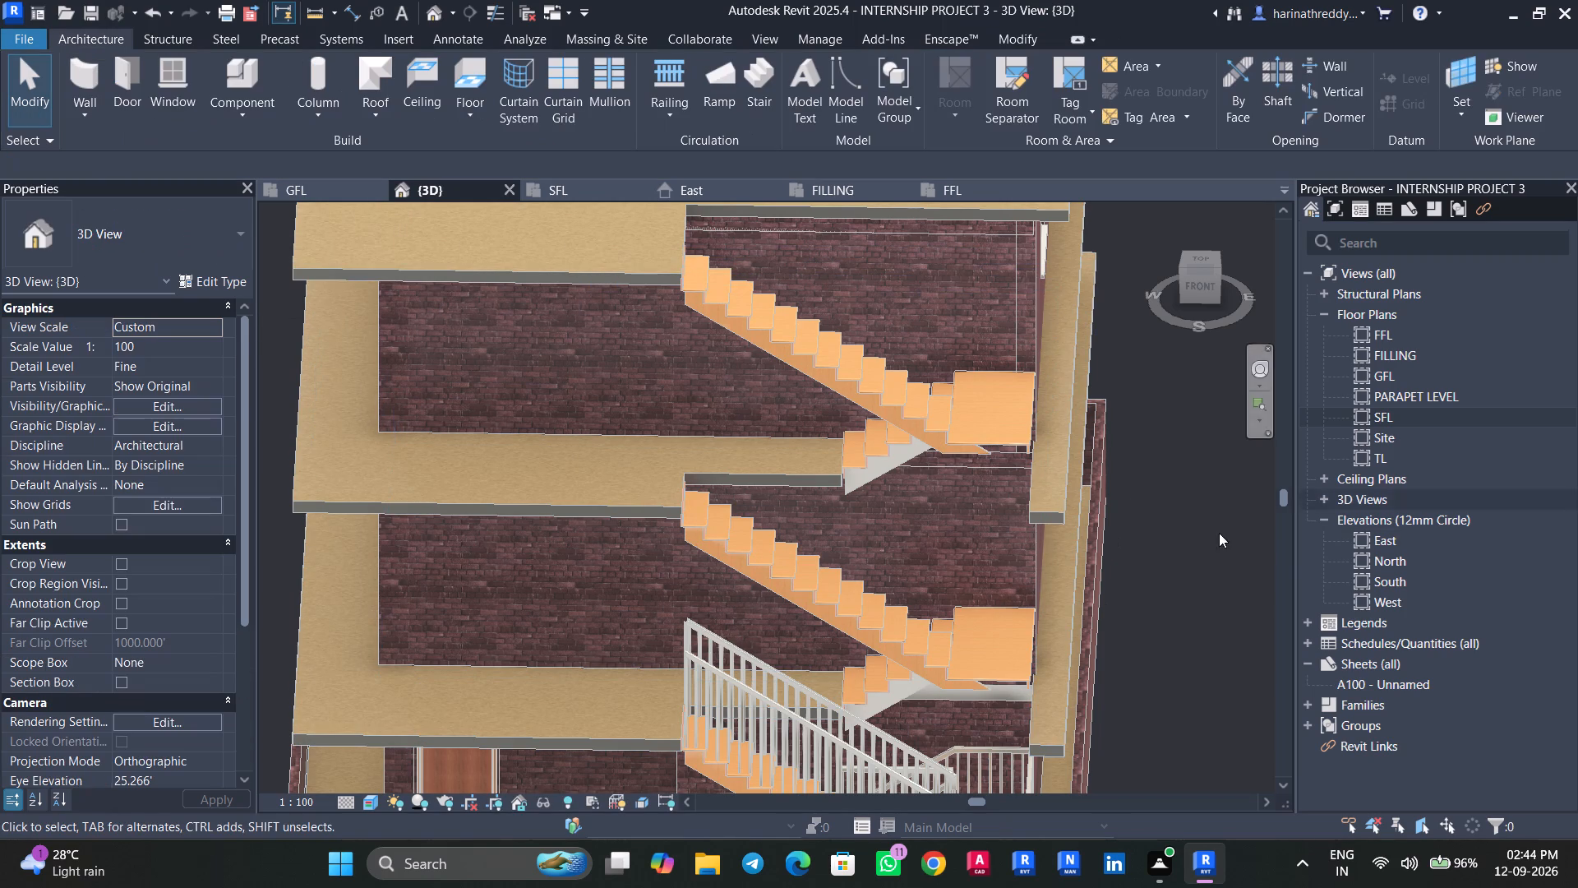
Change the whole staircase from the assembled STAIR CASE type to the cast-in-place type Insitu_Concrete_150mm_Waist.
{"action": "left_click", "coordinate": [1155, 556]}
{"action": "left_click", "coordinate": [851, 604]}
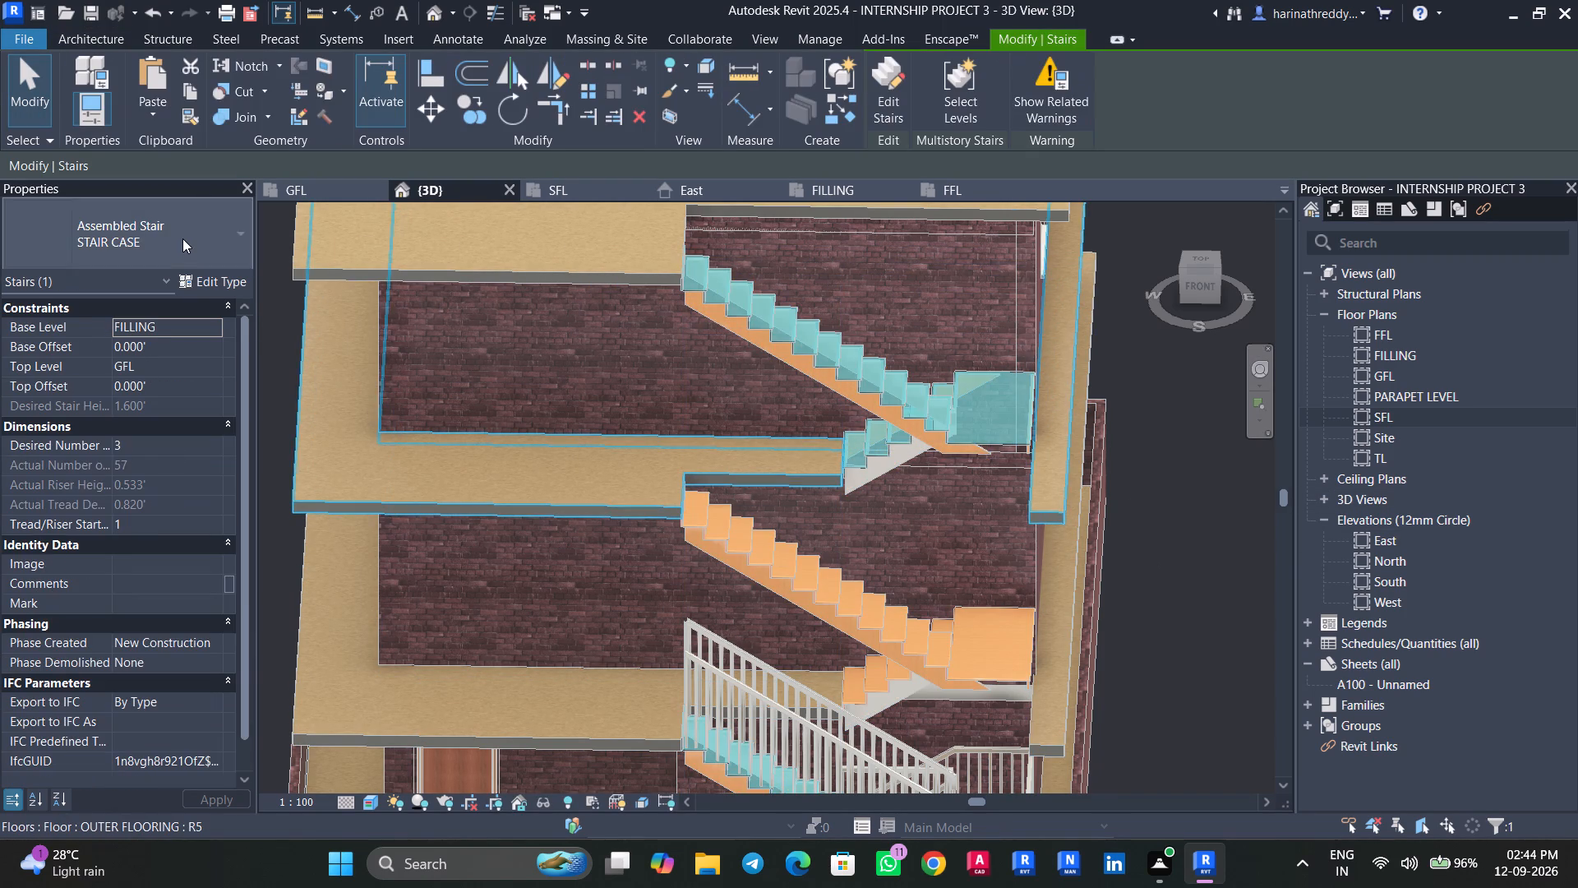
{"action": "left_click", "coordinate": [182, 242]}
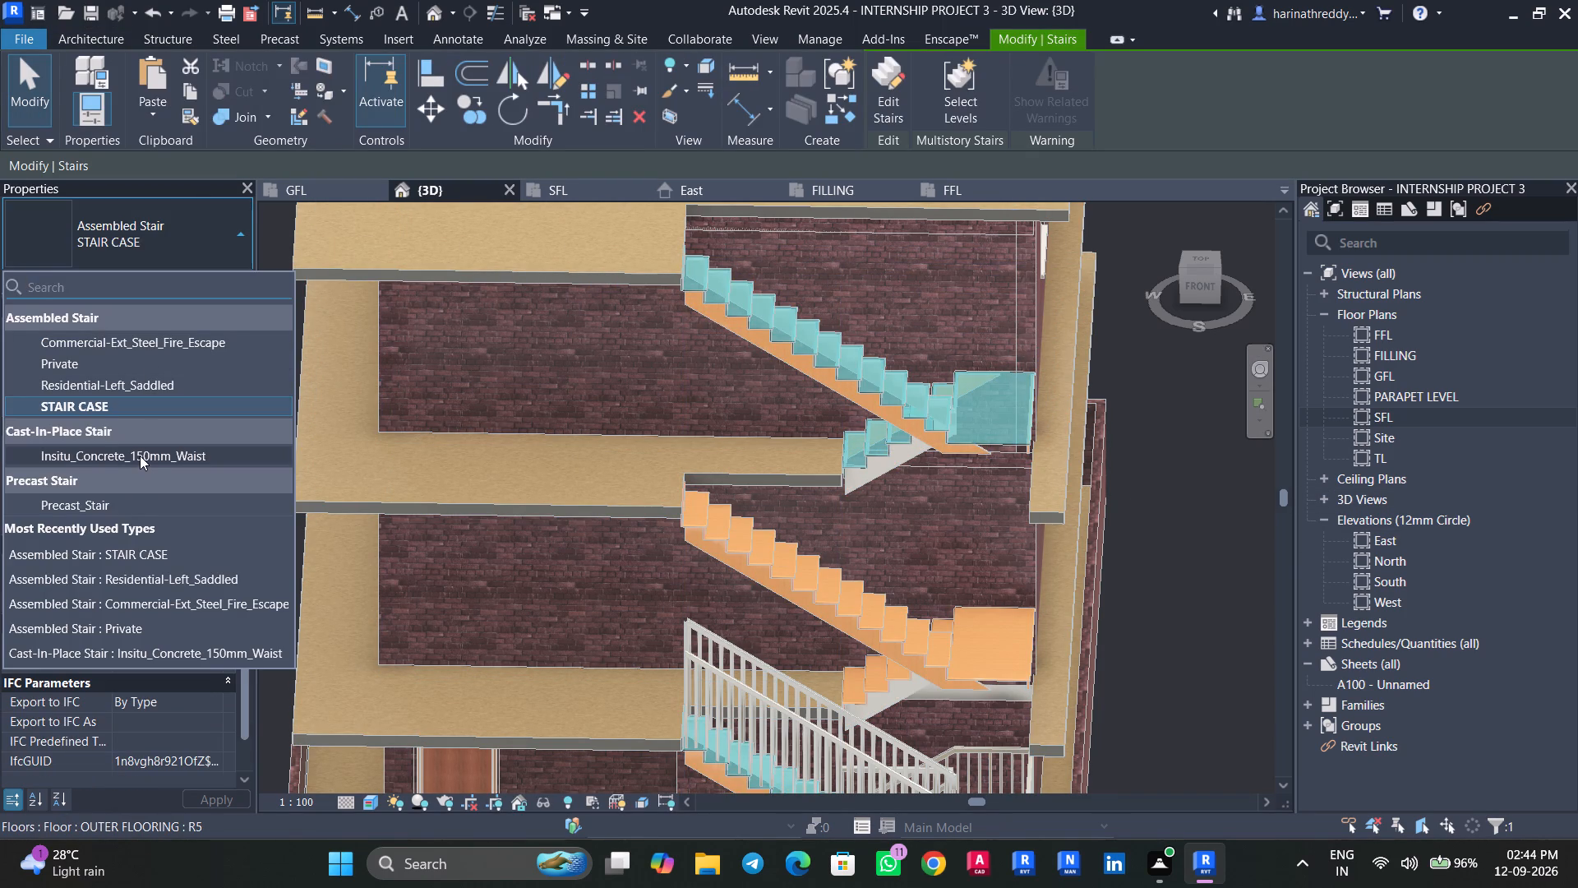
{"action": "left_click", "coordinate": [142, 456]}
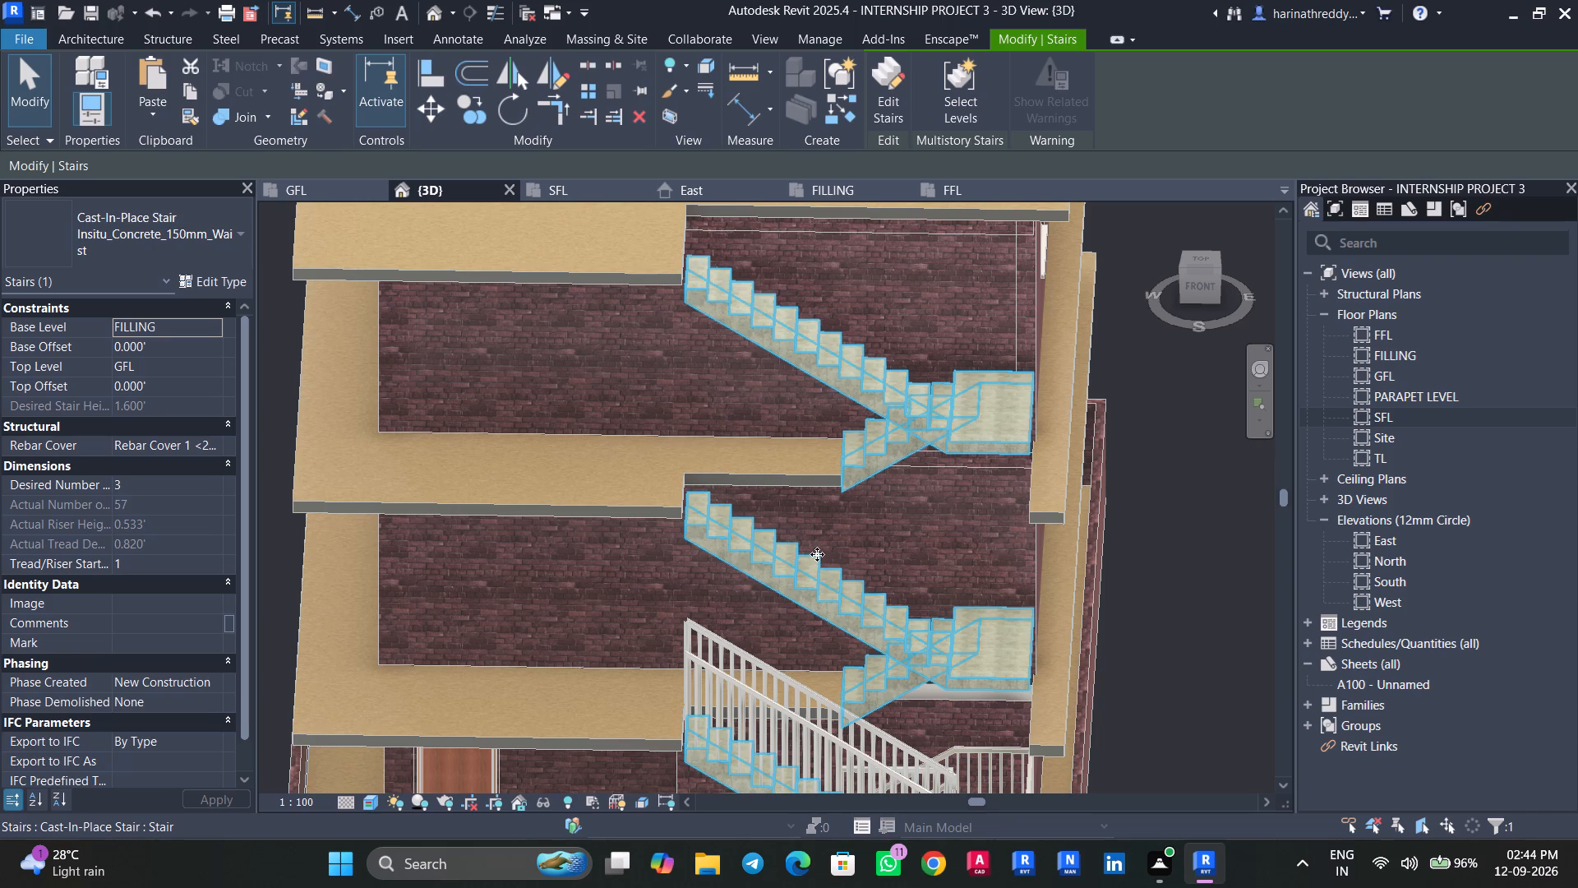
{"action": "key", "text": "Escape"}
{"action": "key", "text": "Escape"}
{"action": "scroll", "coordinate": [772, 583], "scroll_direction": "down", "scroll_amount": 4}
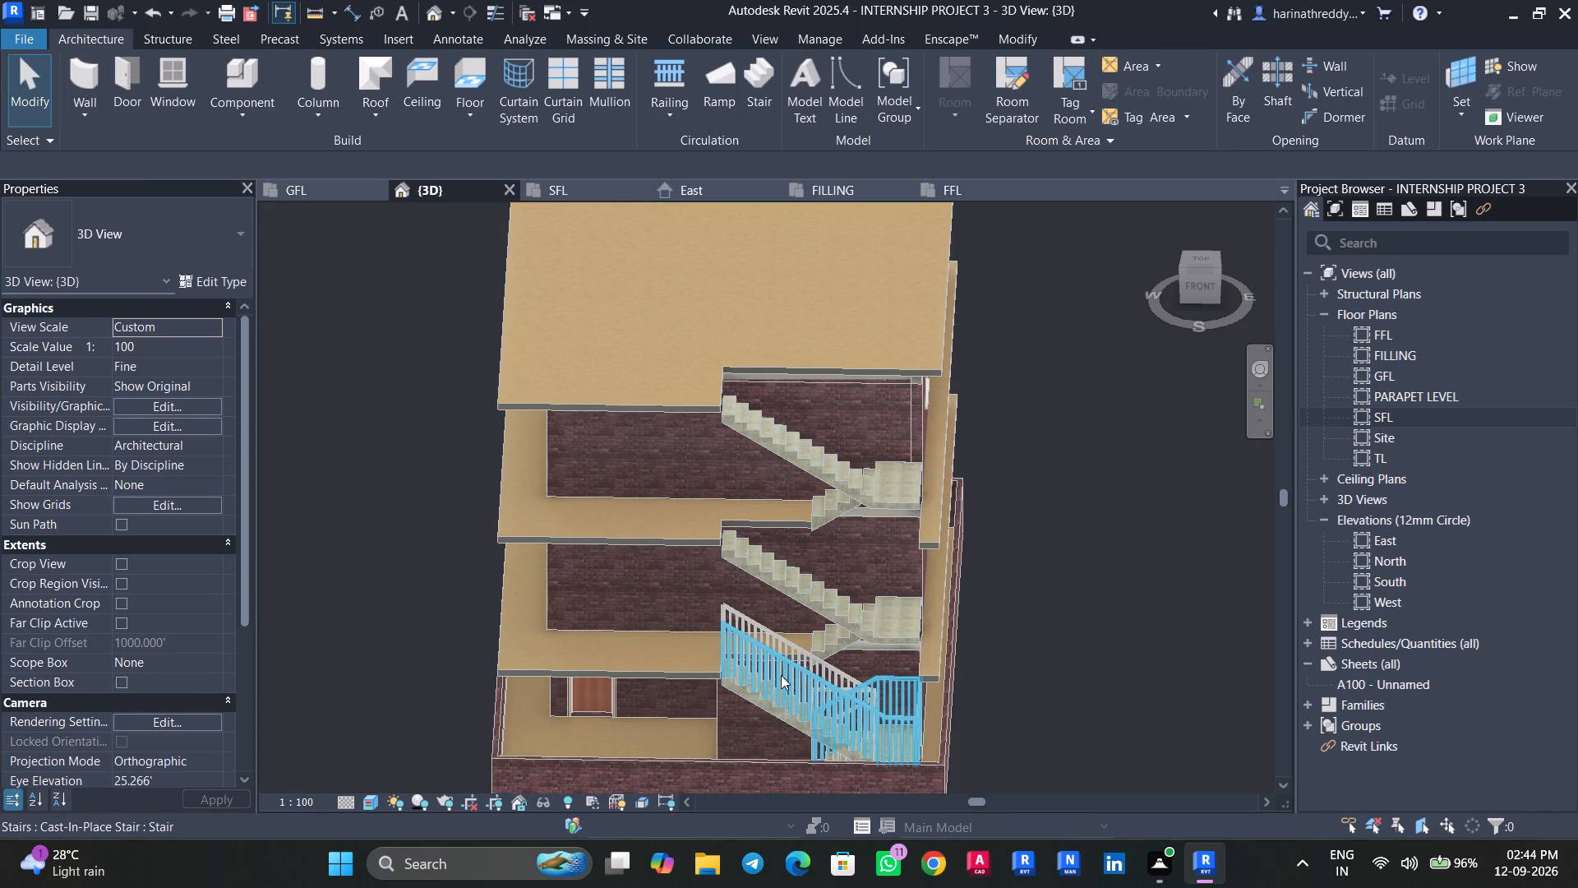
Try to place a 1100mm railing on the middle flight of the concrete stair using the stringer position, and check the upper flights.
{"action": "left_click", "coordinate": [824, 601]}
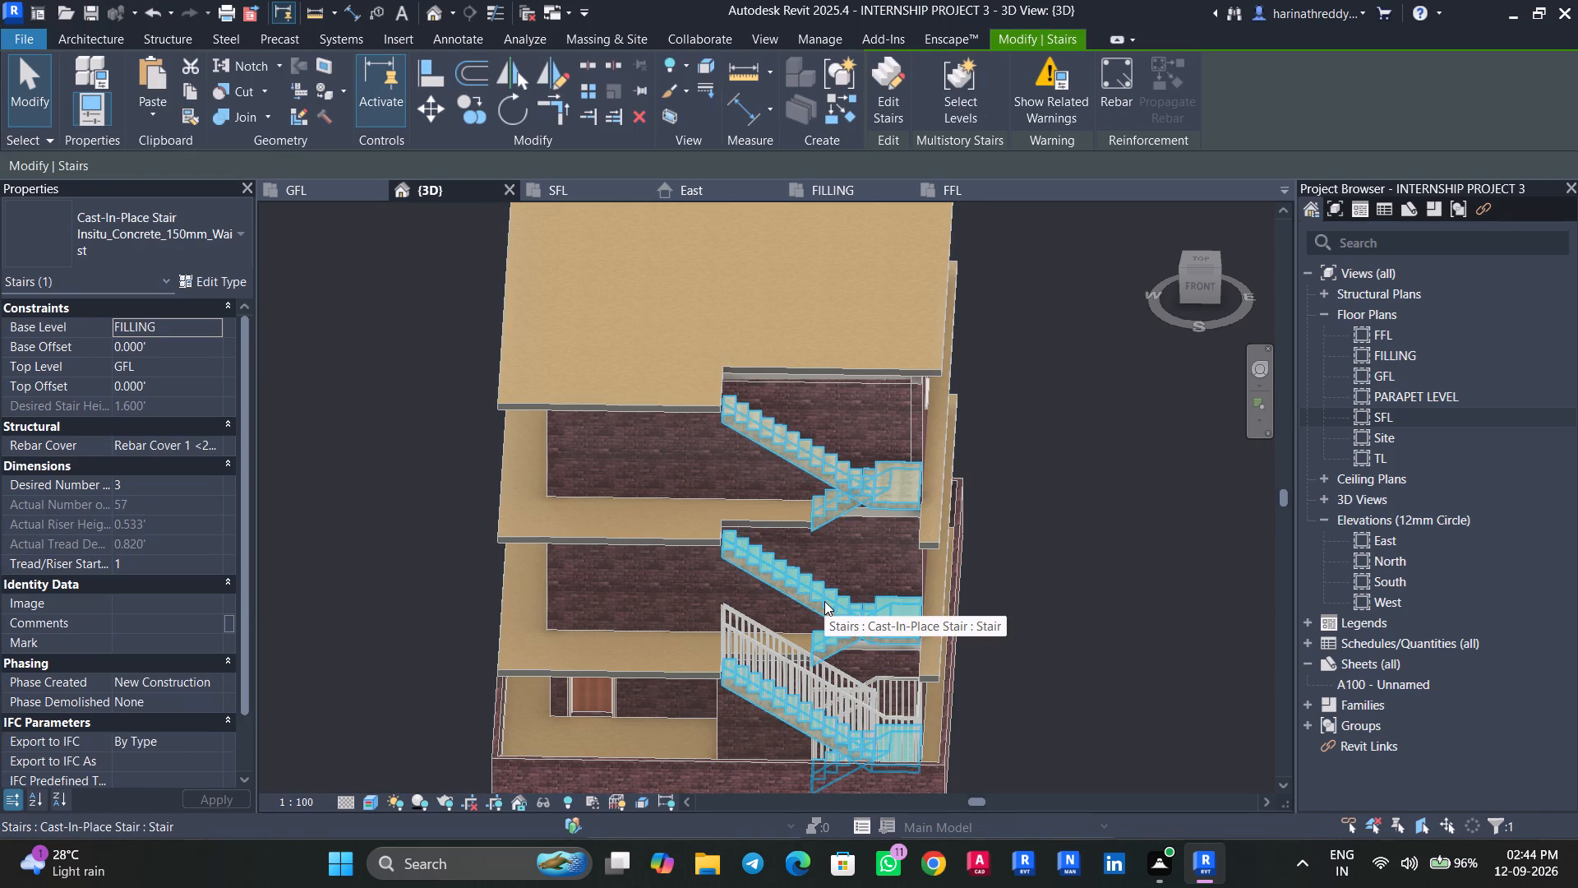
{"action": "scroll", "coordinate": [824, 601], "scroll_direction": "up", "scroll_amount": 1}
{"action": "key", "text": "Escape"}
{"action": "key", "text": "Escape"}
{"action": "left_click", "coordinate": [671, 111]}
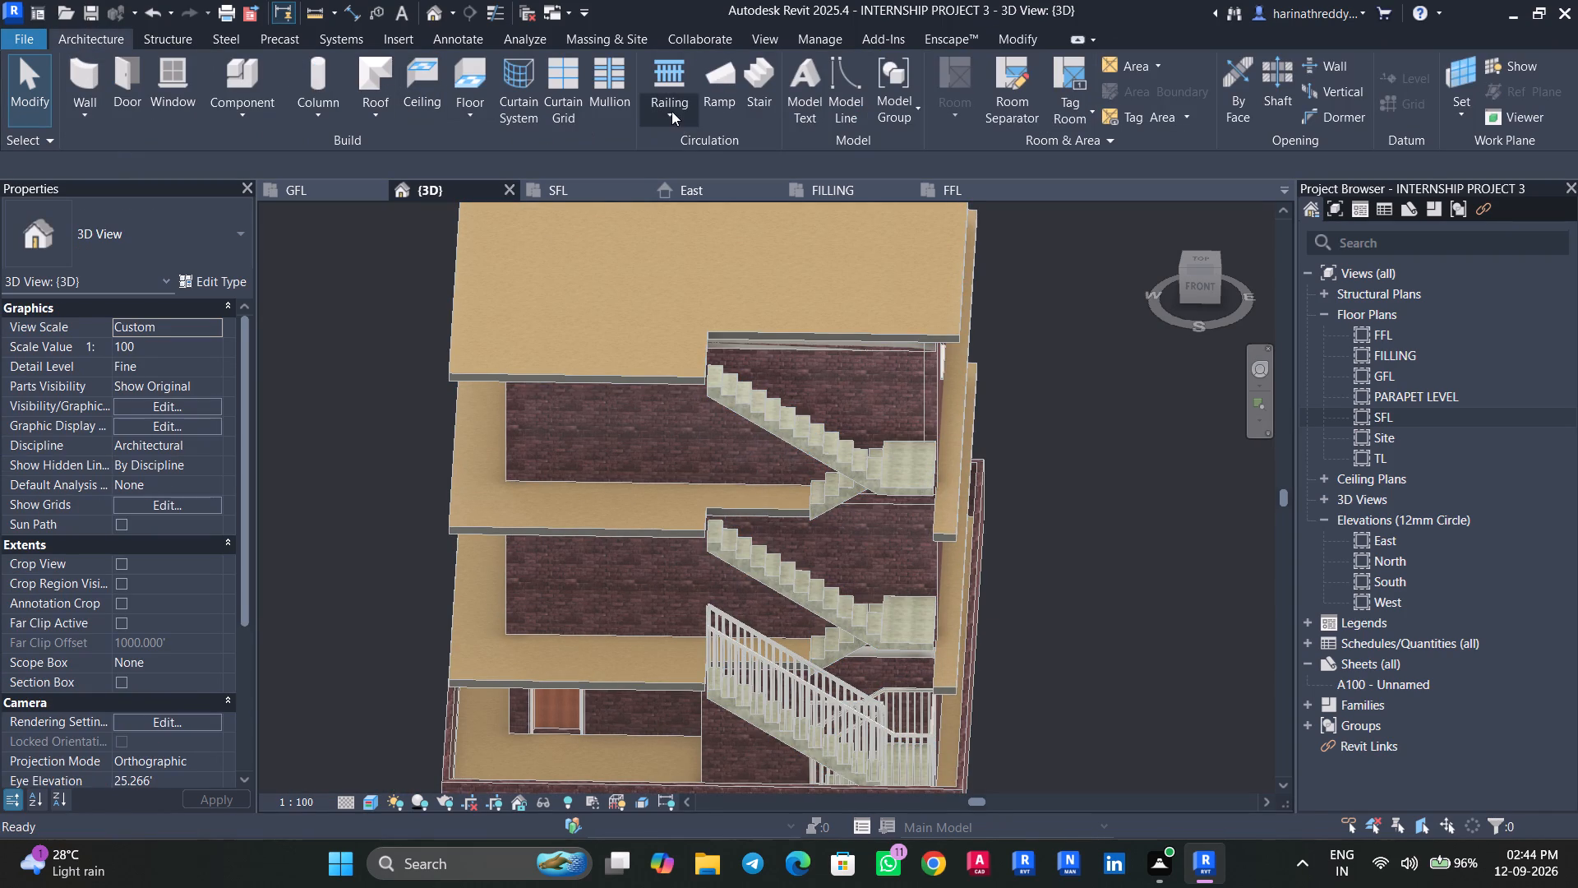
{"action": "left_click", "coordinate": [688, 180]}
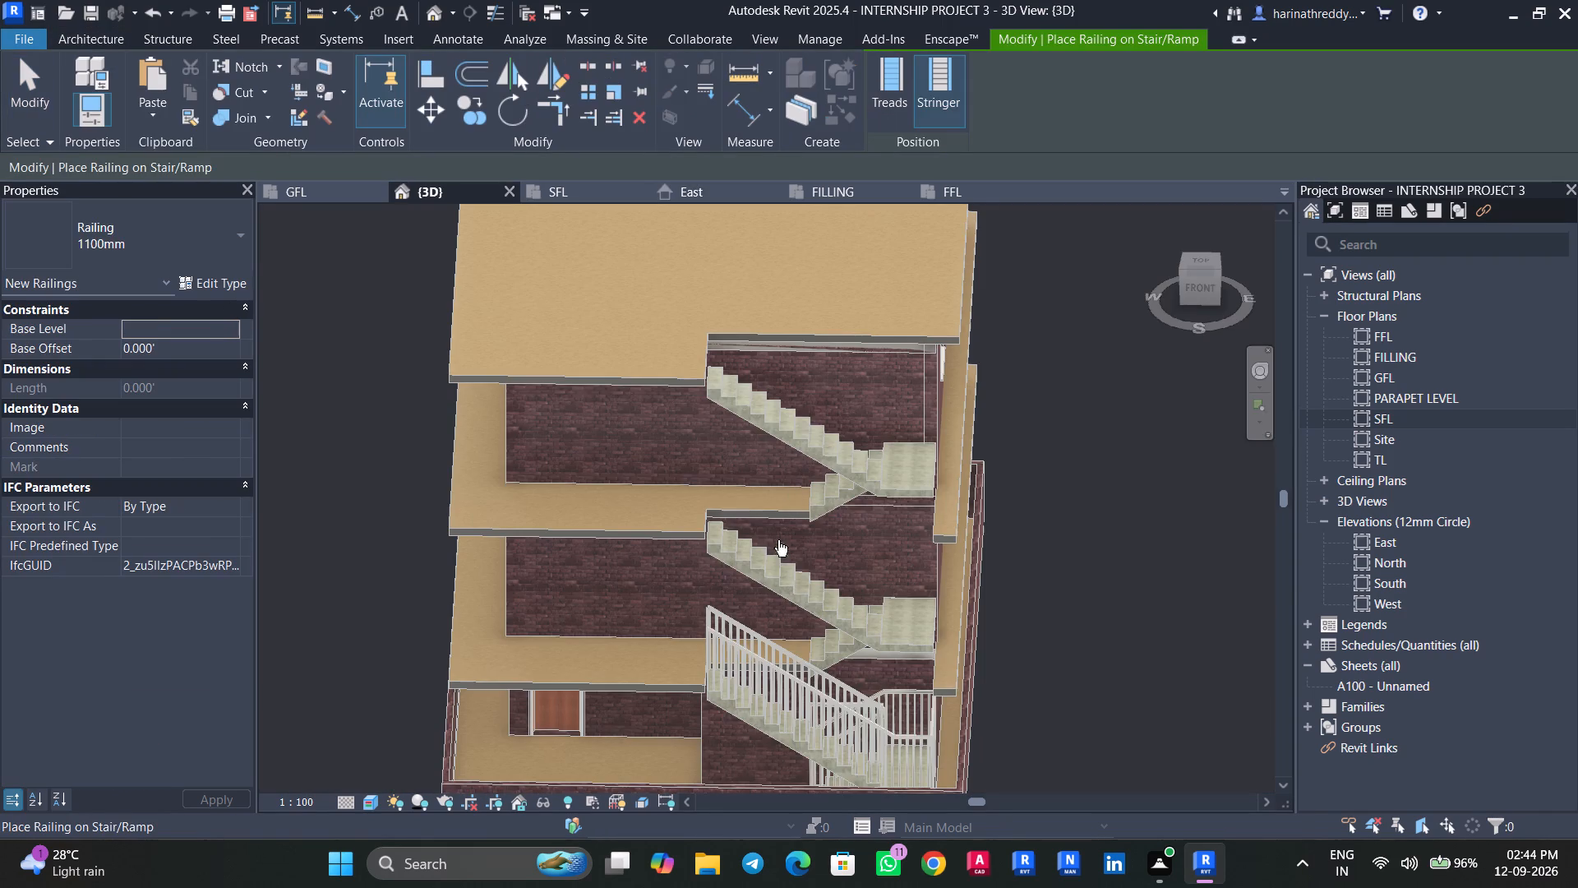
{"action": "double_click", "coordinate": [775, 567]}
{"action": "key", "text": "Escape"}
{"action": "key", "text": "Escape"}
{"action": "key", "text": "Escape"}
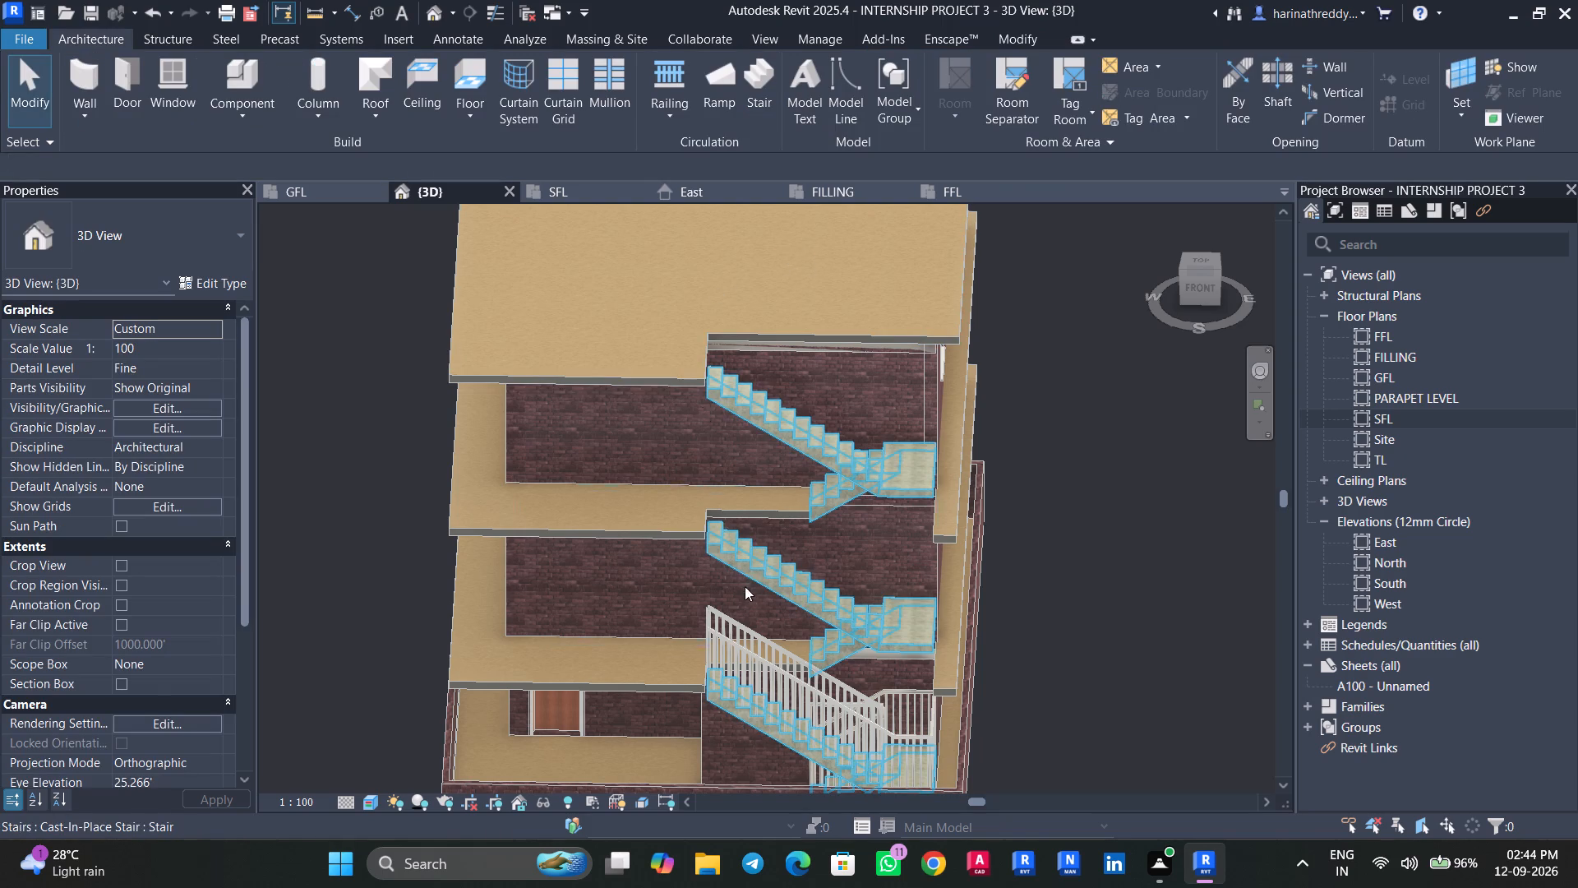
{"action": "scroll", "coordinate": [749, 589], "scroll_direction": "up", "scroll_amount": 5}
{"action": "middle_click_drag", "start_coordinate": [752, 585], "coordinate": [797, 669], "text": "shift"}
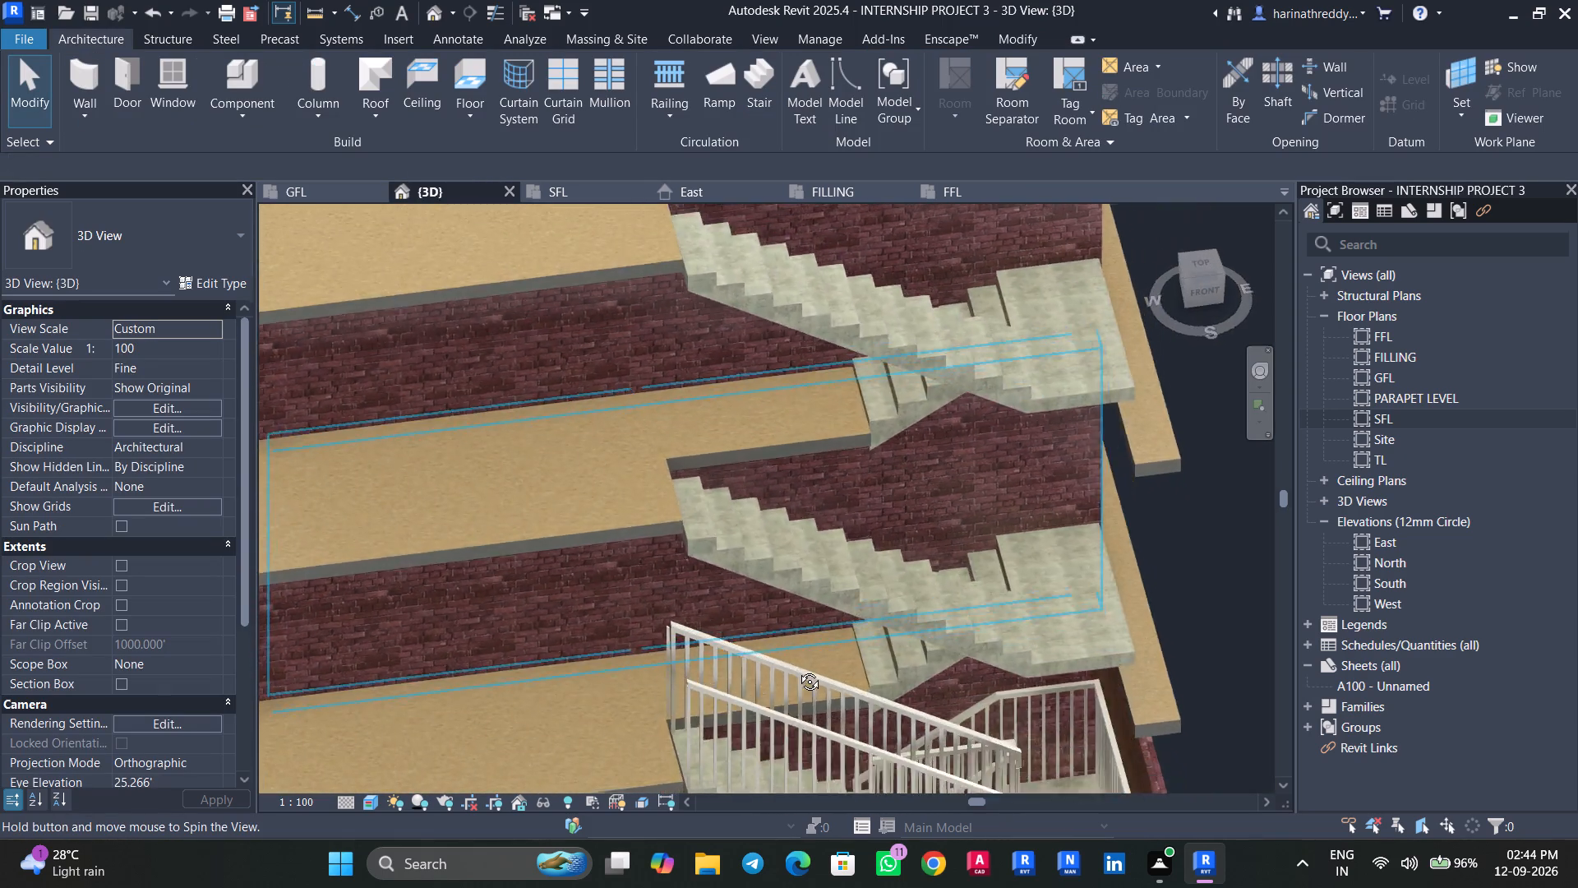
Undo the staircase's type change to cast-in-place concrete.
{"action": "middle_click_drag", "start_coordinate": [797, 669], "coordinate": [872, 588], "text": "shift"}
{"action": "scroll", "coordinate": [968, 682], "scroll_direction": "up", "scroll_amount": 1, "text": "shift"}
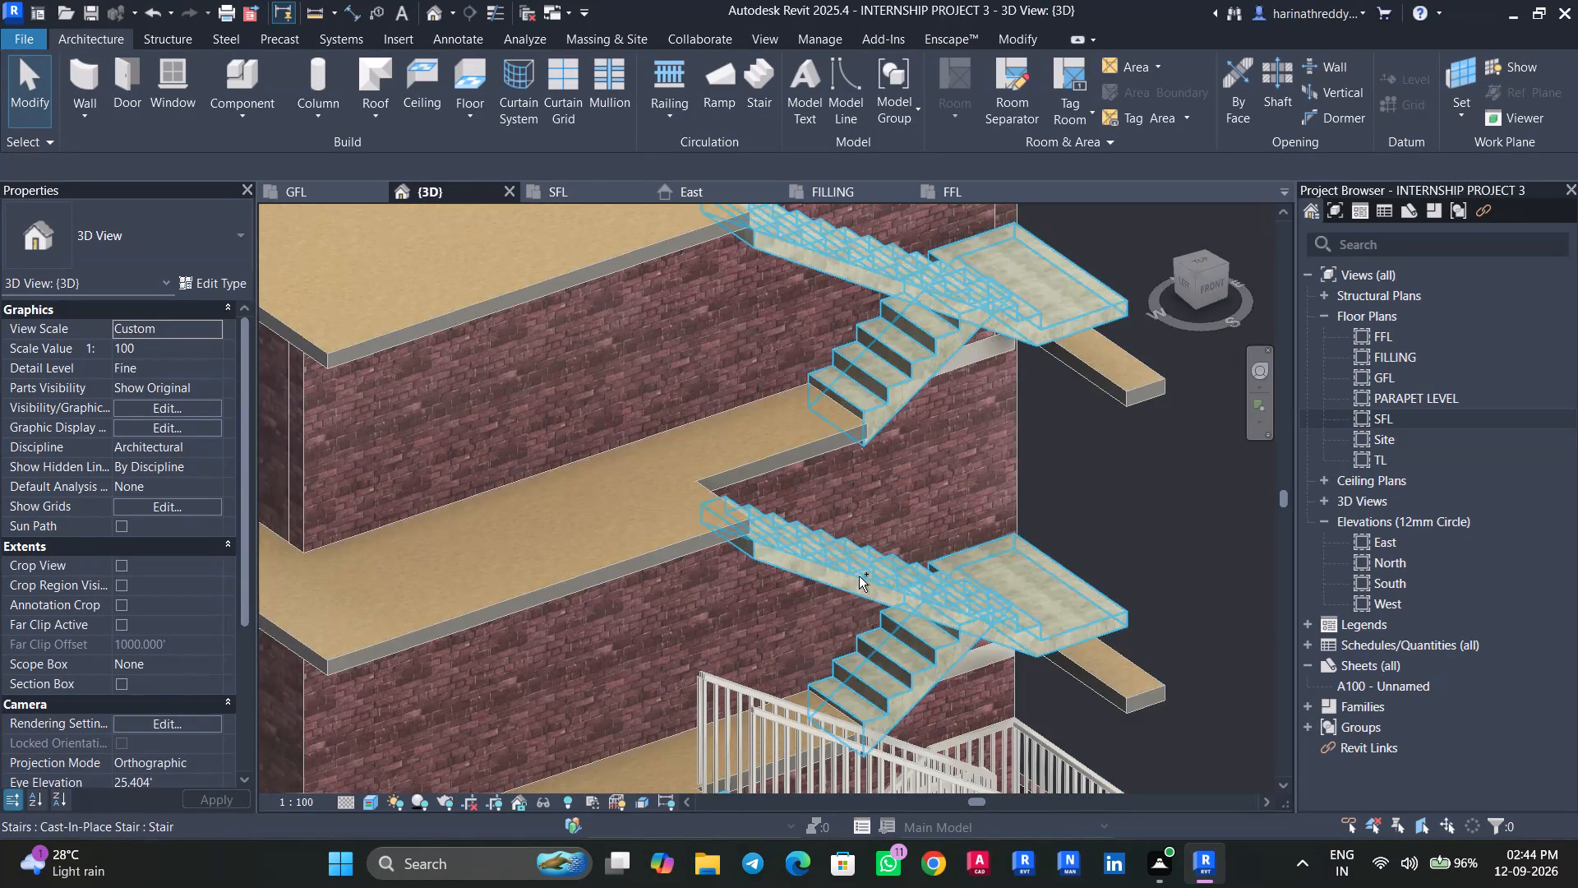
{"action": "key", "text": "ctrl+z"}
Edit the assembled staircase to delete the middle and top flights, keeping only the lowest flight, and finish the edit.
{"action": "left_click", "coordinate": [957, 582]}
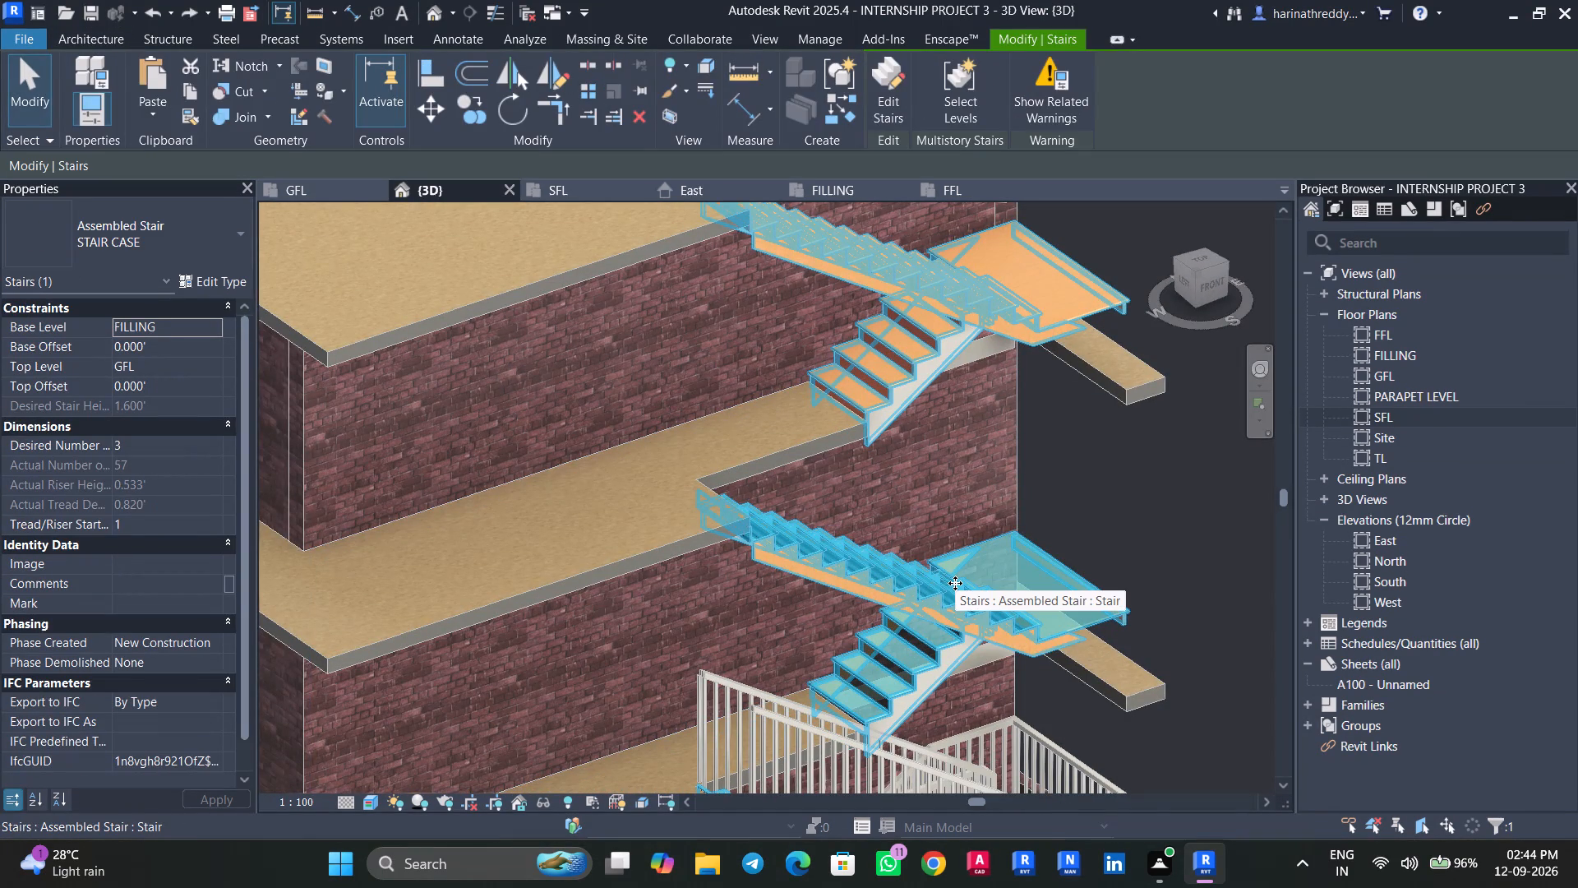
{"action": "middle_click_drag", "start_coordinate": [950, 582], "coordinate": [893, 556], "text": "shift"}
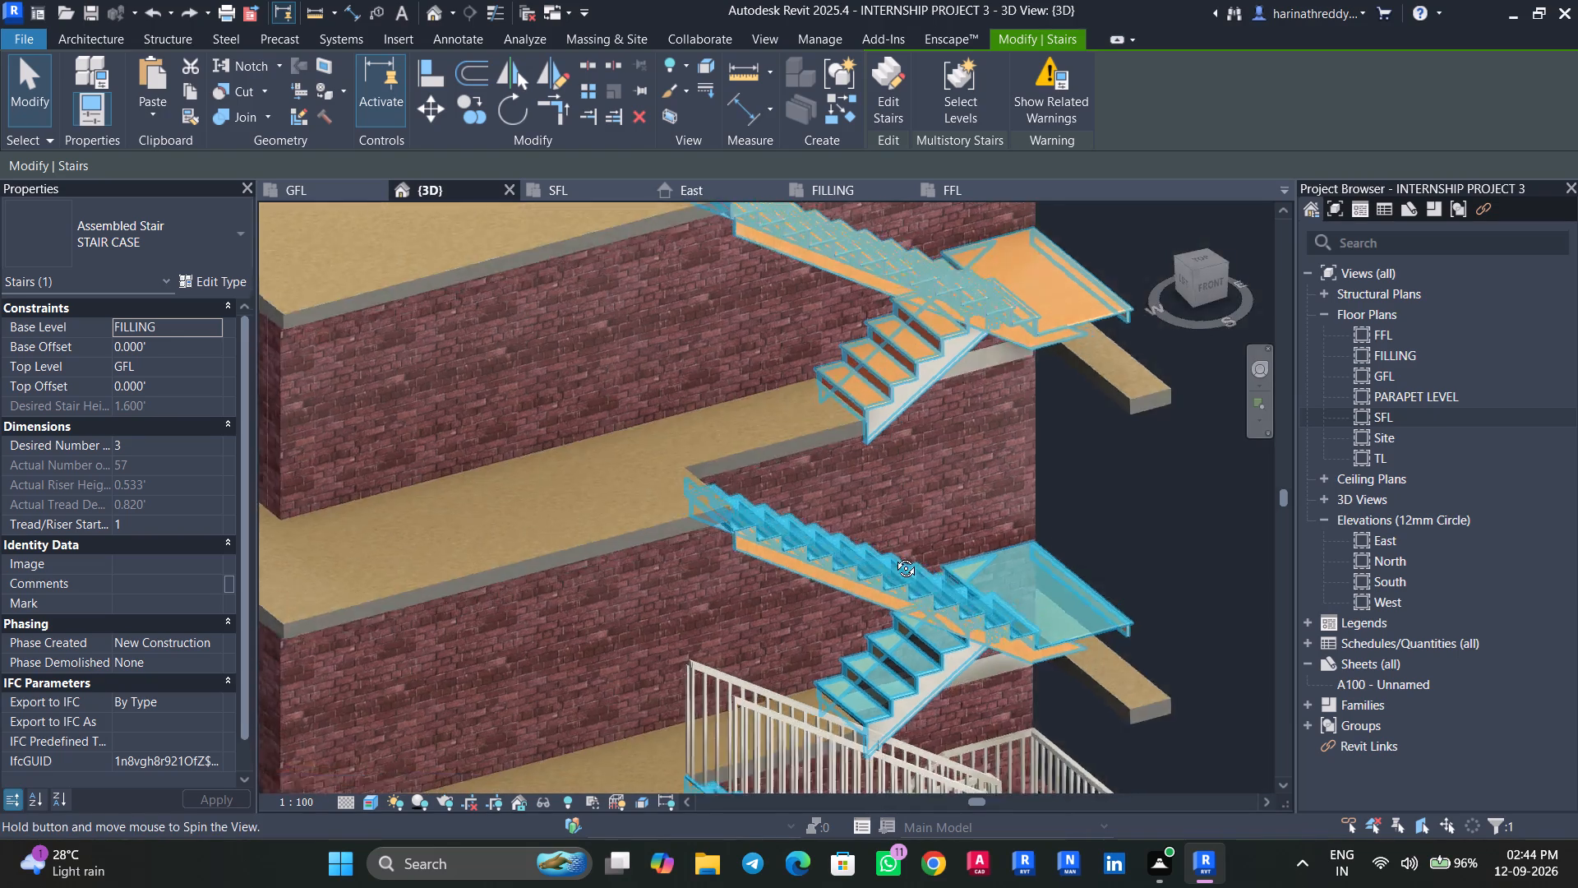
{"action": "middle_click_drag", "start_coordinate": [893, 556], "coordinate": [847, 499], "text": "shift"}
{"action": "left_click", "coordinate": [787, 528]}
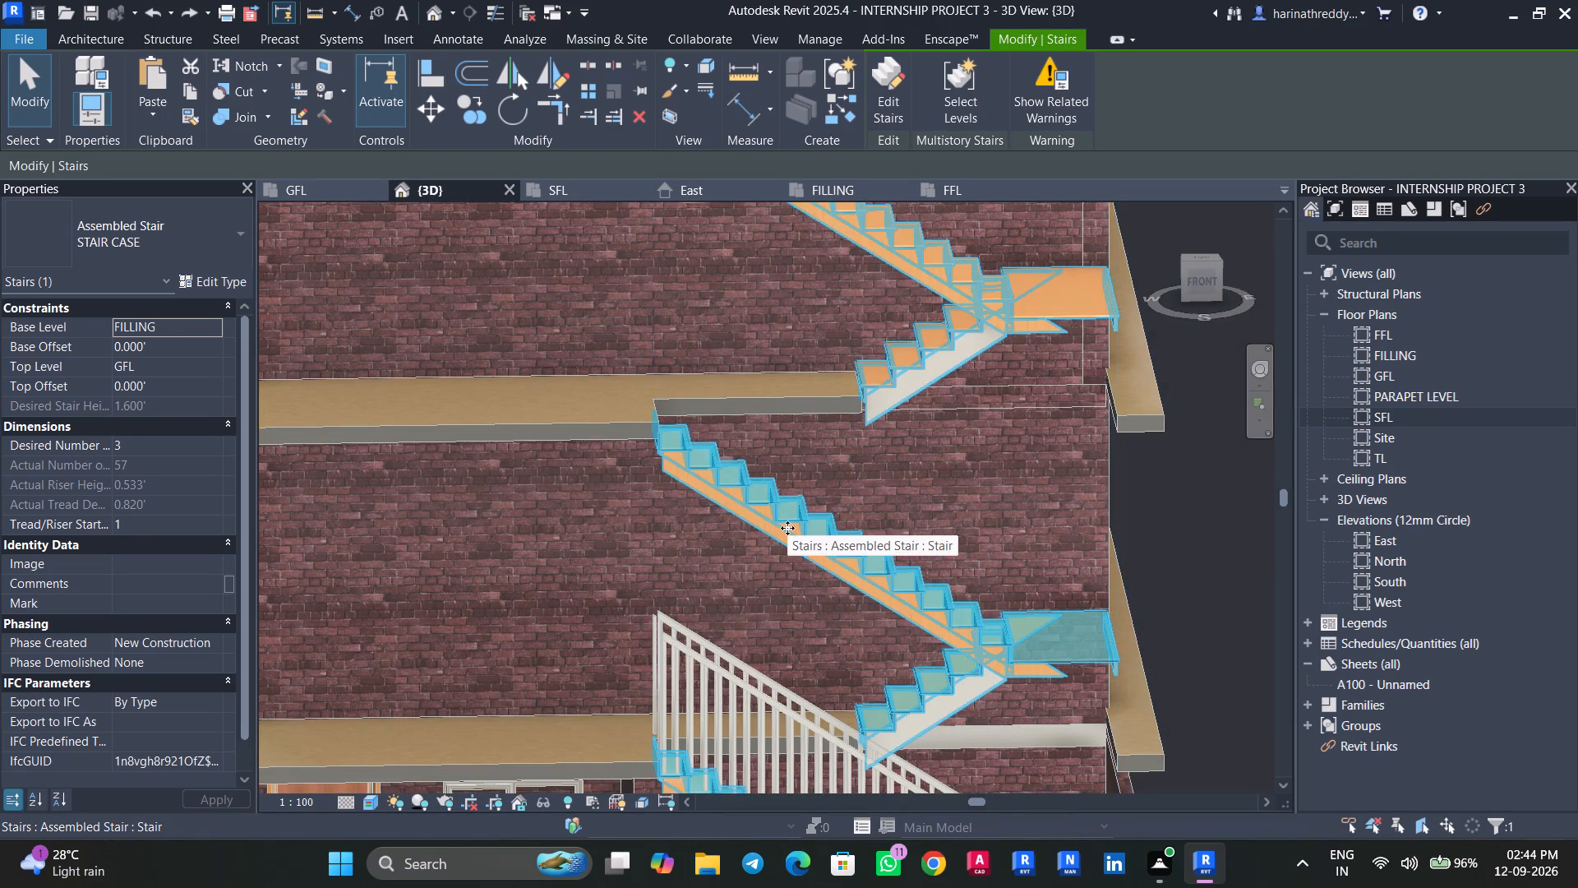
{"action": "left_click", "coordinate": [894, 112]}
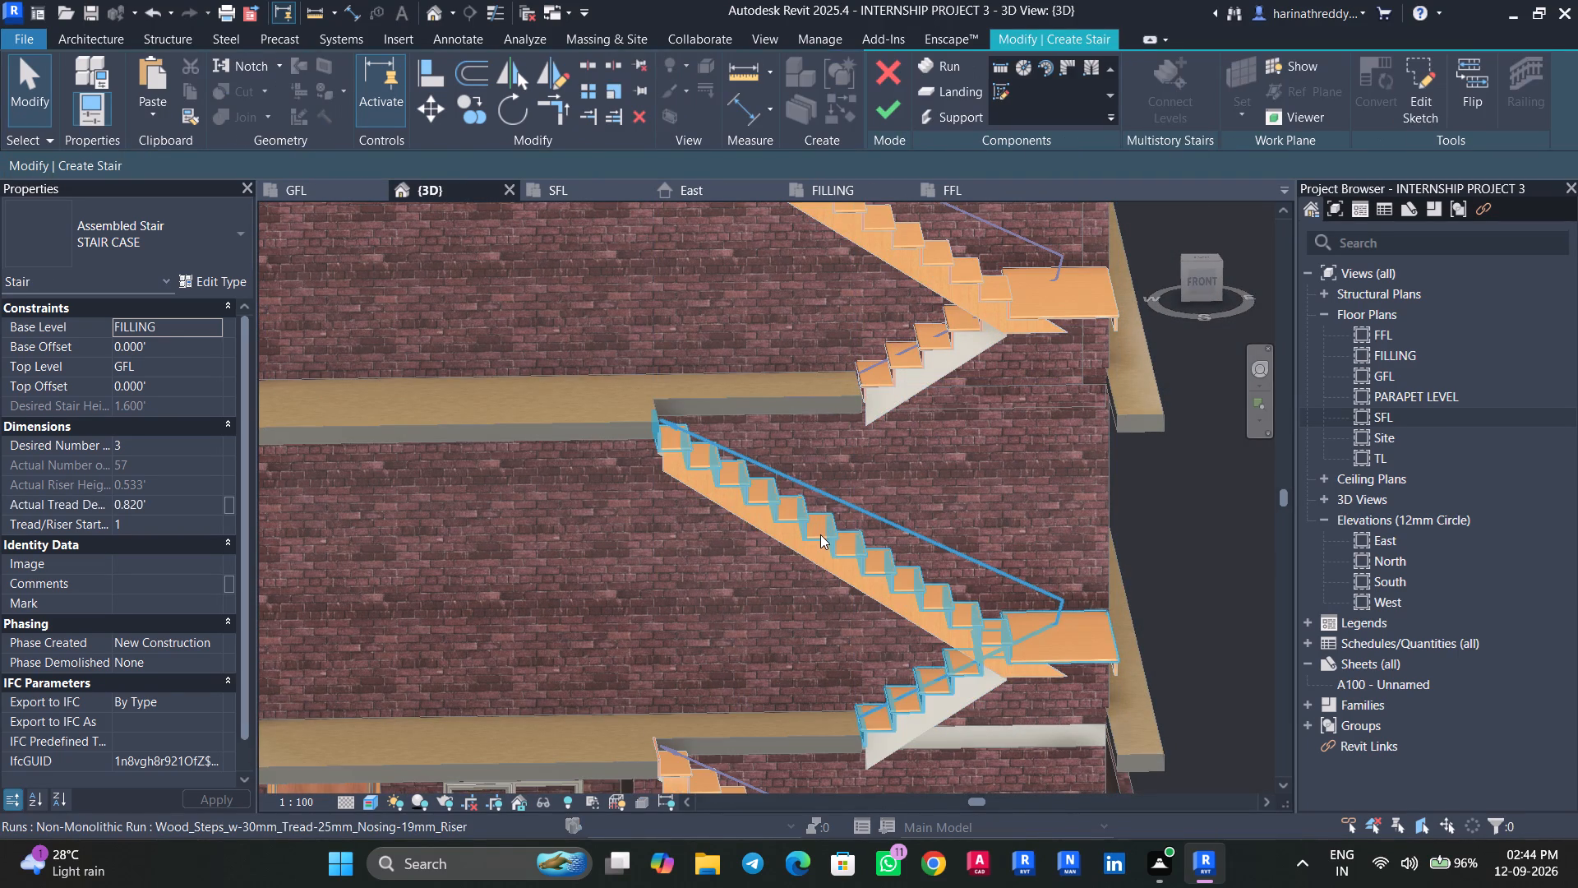
{"action": "left_click", "coordinate": [820, 534]}
{"action": "key", "text": "Delete"}
{"action": "left_click", "coordinate": [905, 355]}
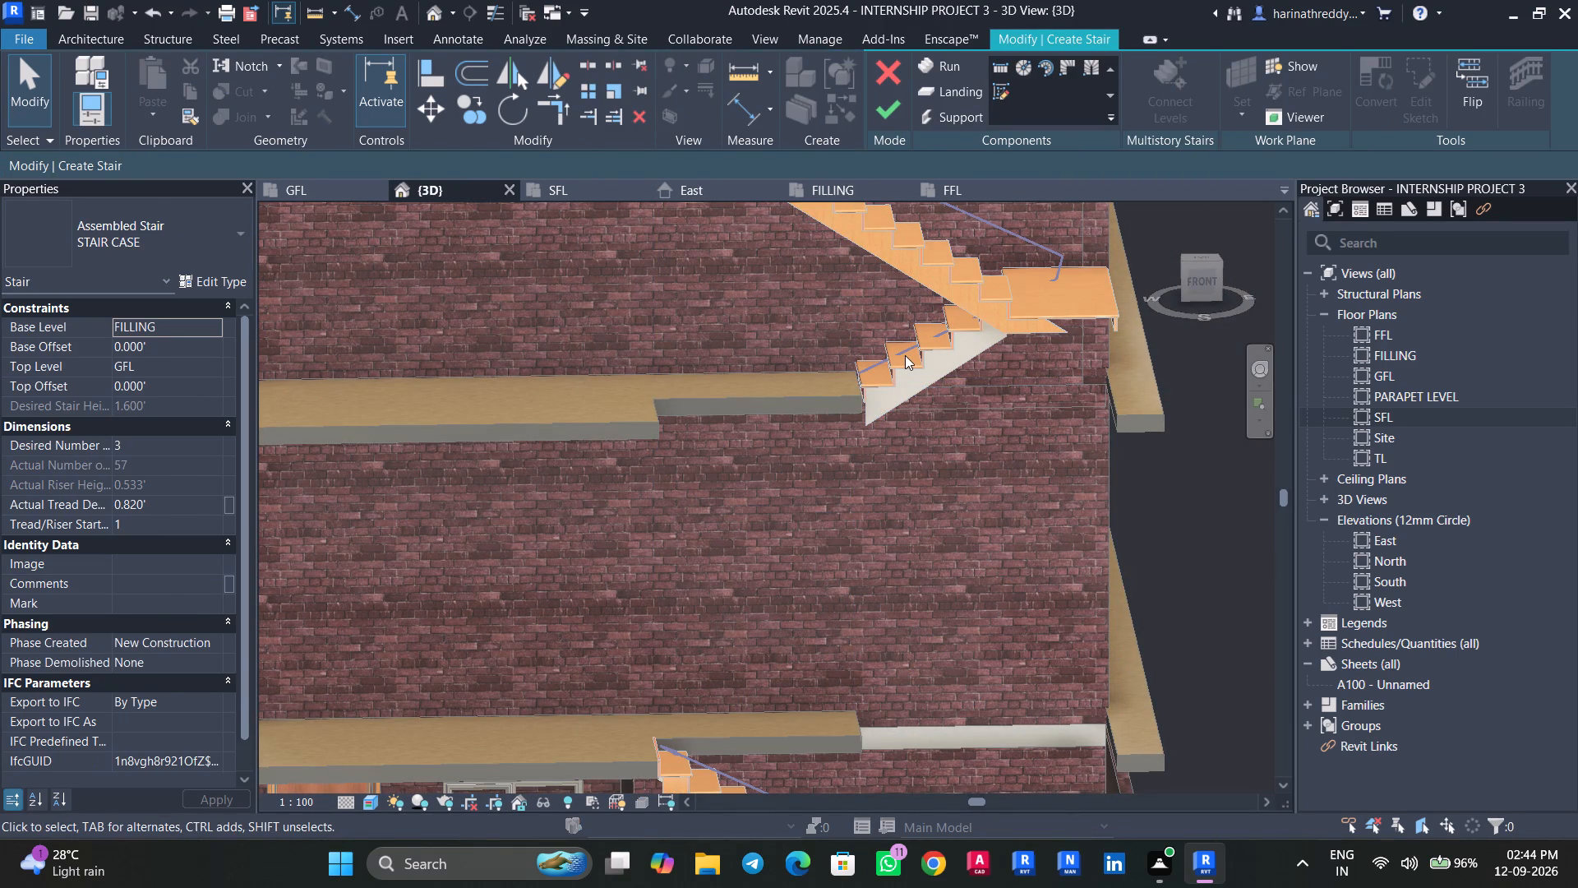
{"action": "key", "text": "Delete"}
{"action": "left_click", "coordinate": [884, 113]}
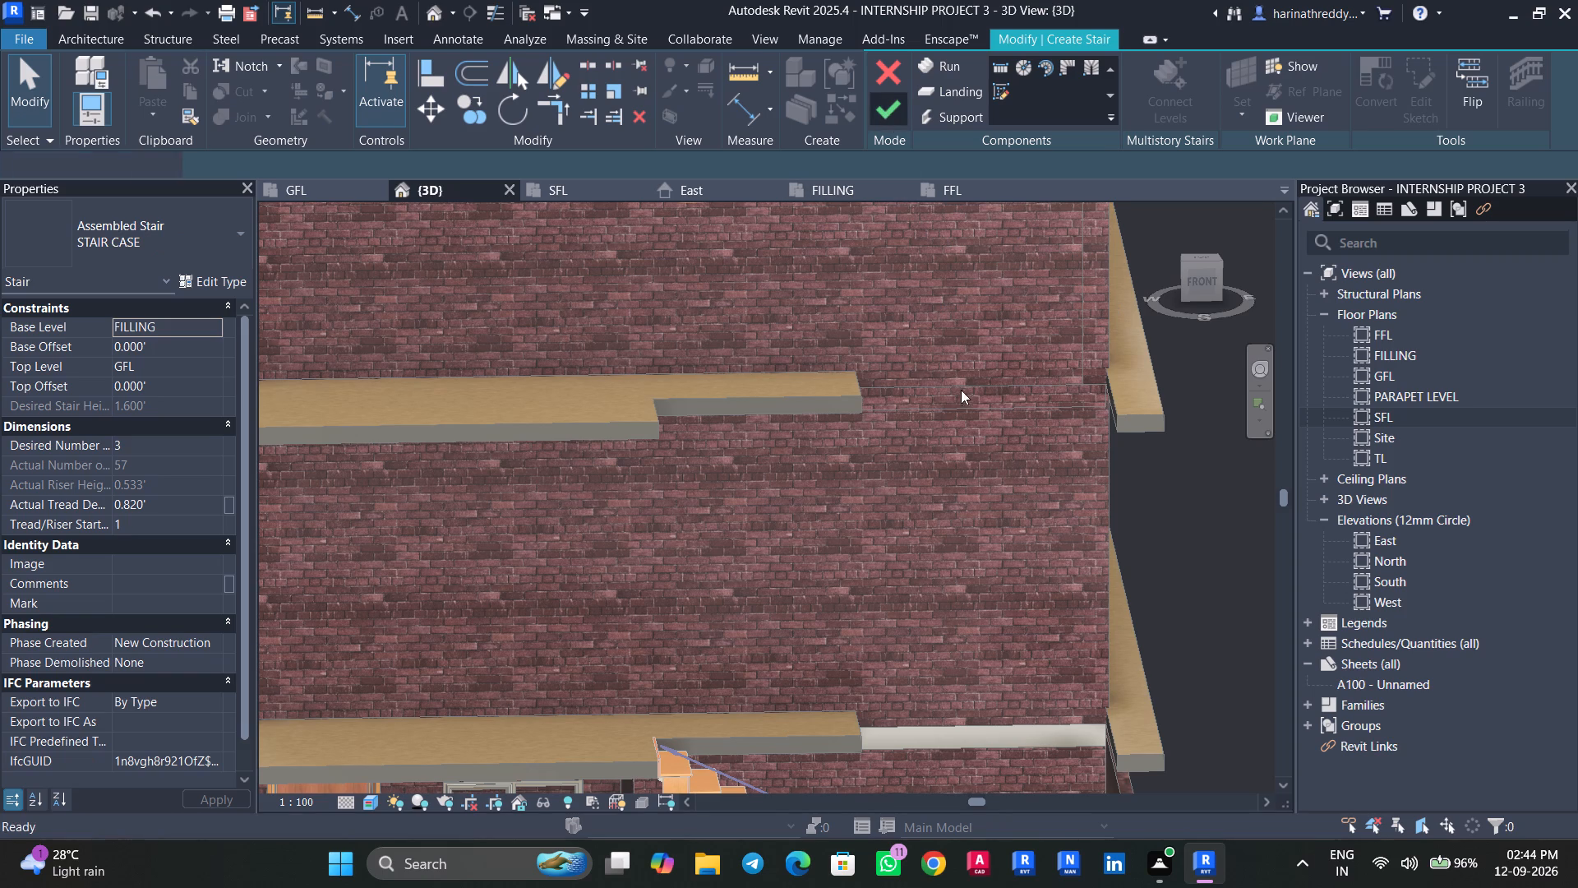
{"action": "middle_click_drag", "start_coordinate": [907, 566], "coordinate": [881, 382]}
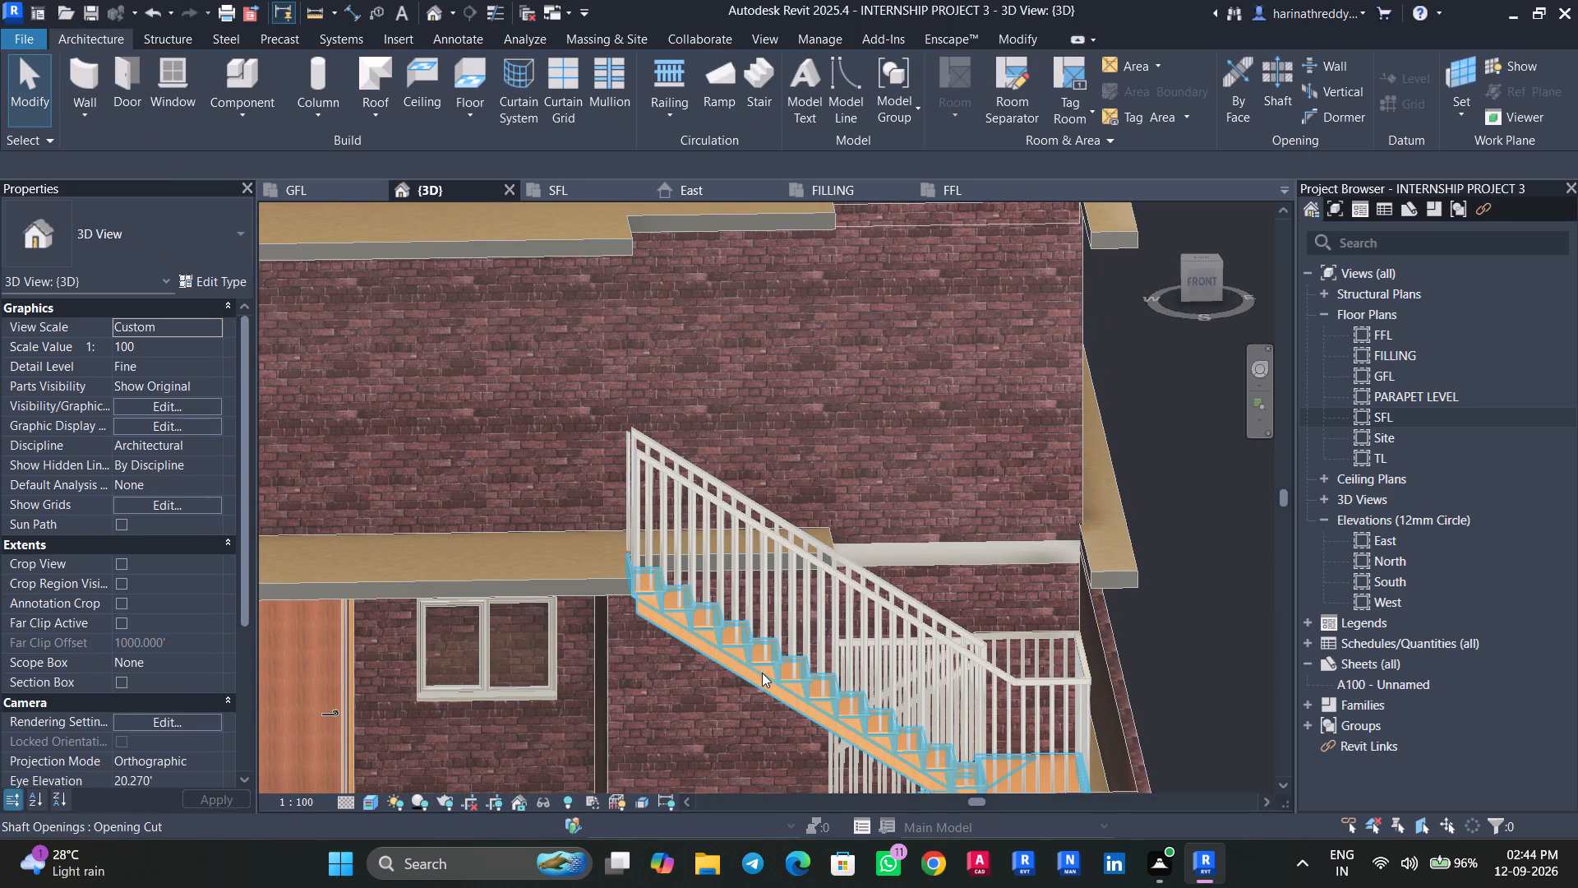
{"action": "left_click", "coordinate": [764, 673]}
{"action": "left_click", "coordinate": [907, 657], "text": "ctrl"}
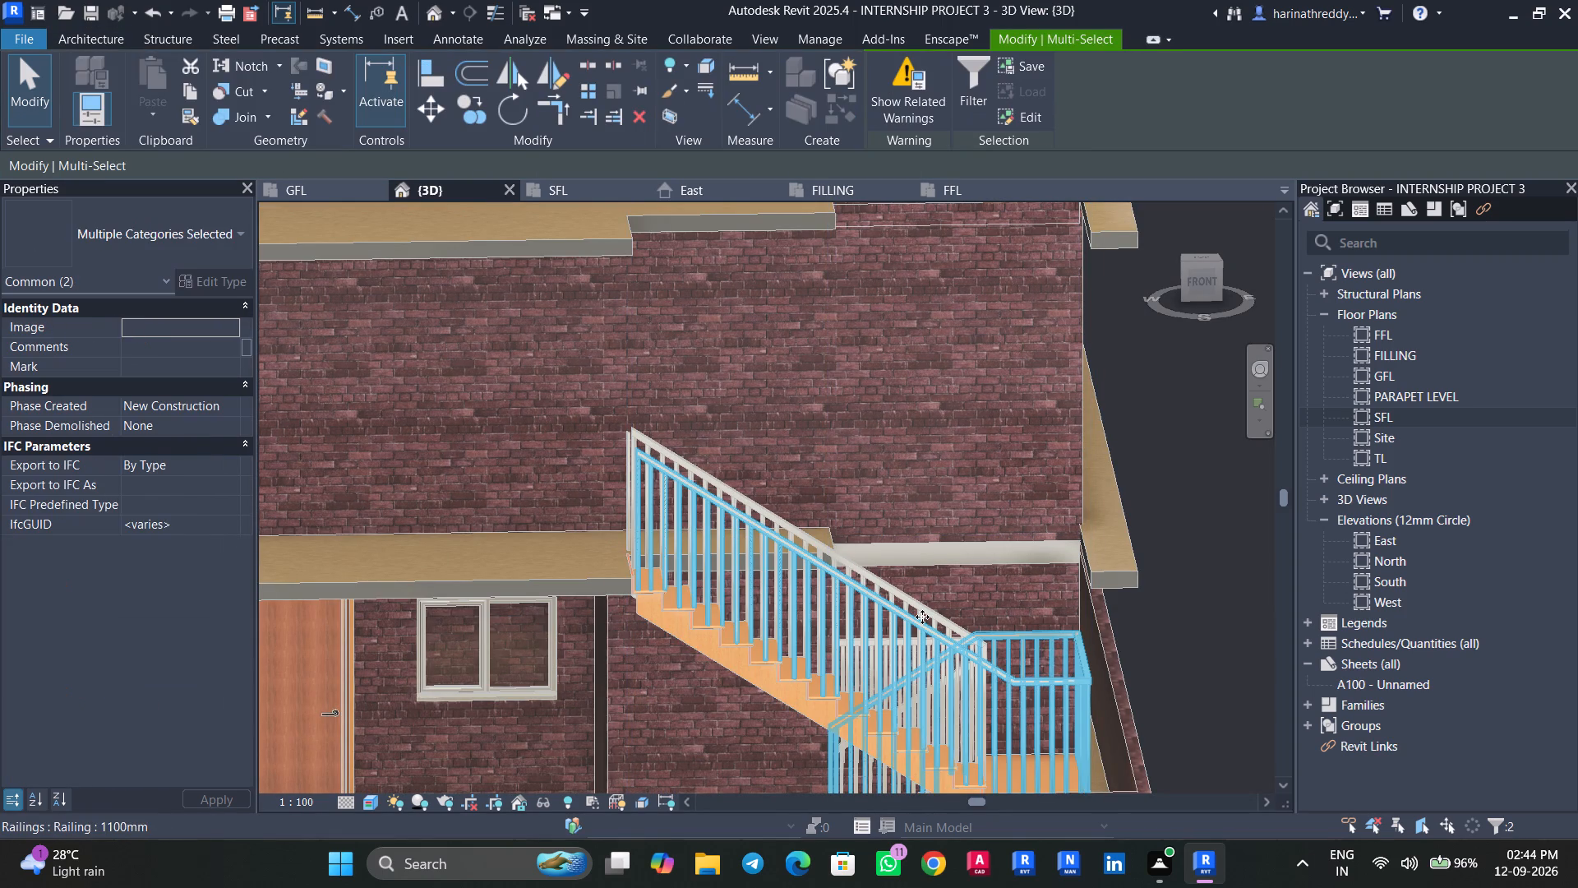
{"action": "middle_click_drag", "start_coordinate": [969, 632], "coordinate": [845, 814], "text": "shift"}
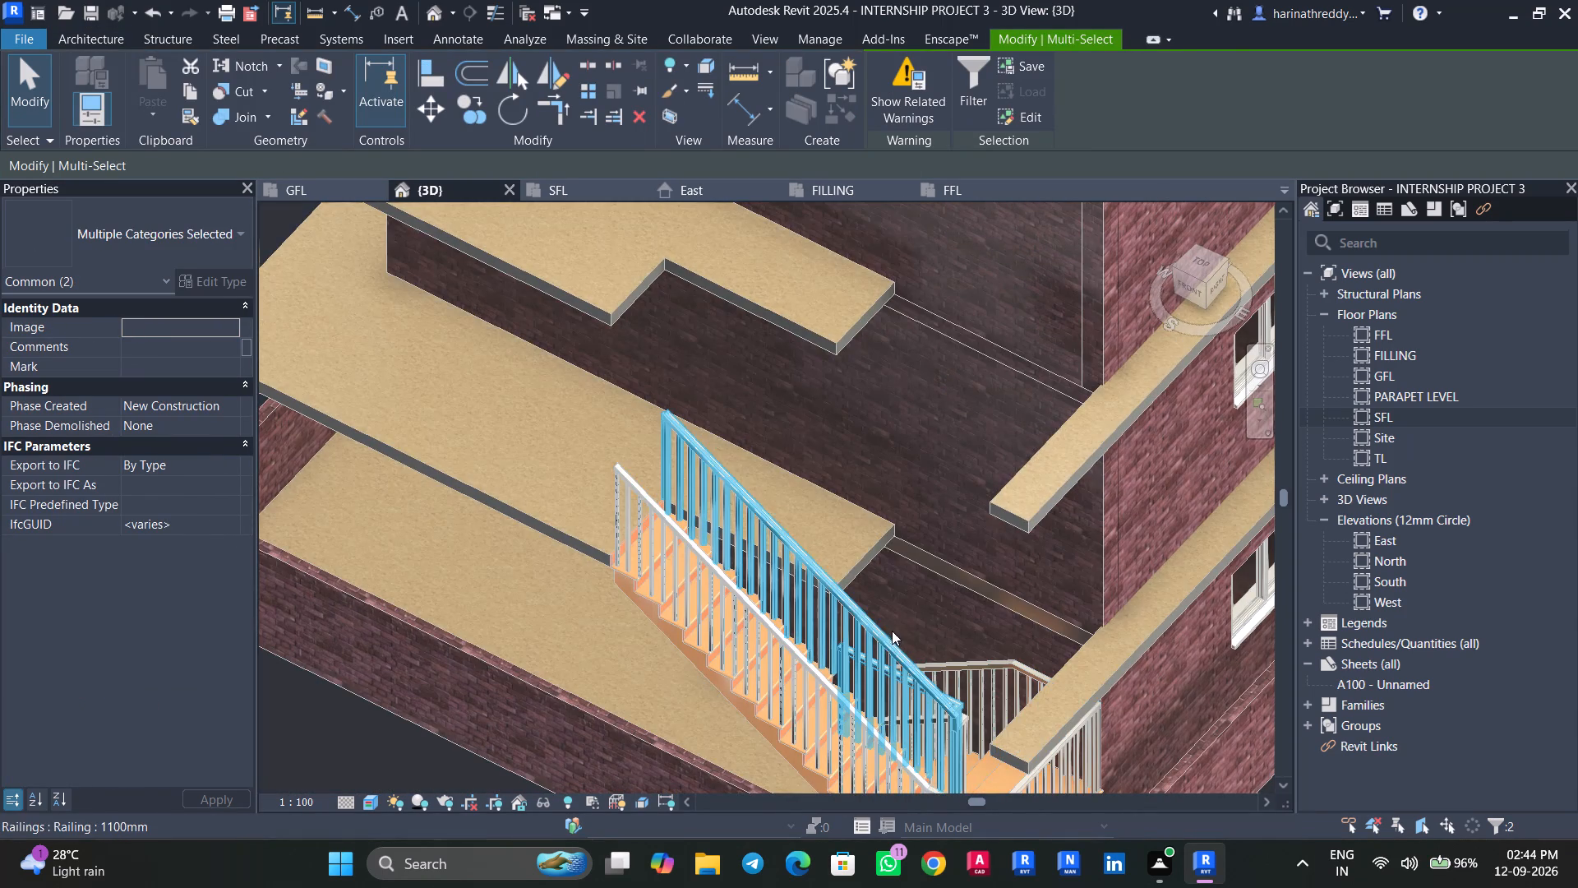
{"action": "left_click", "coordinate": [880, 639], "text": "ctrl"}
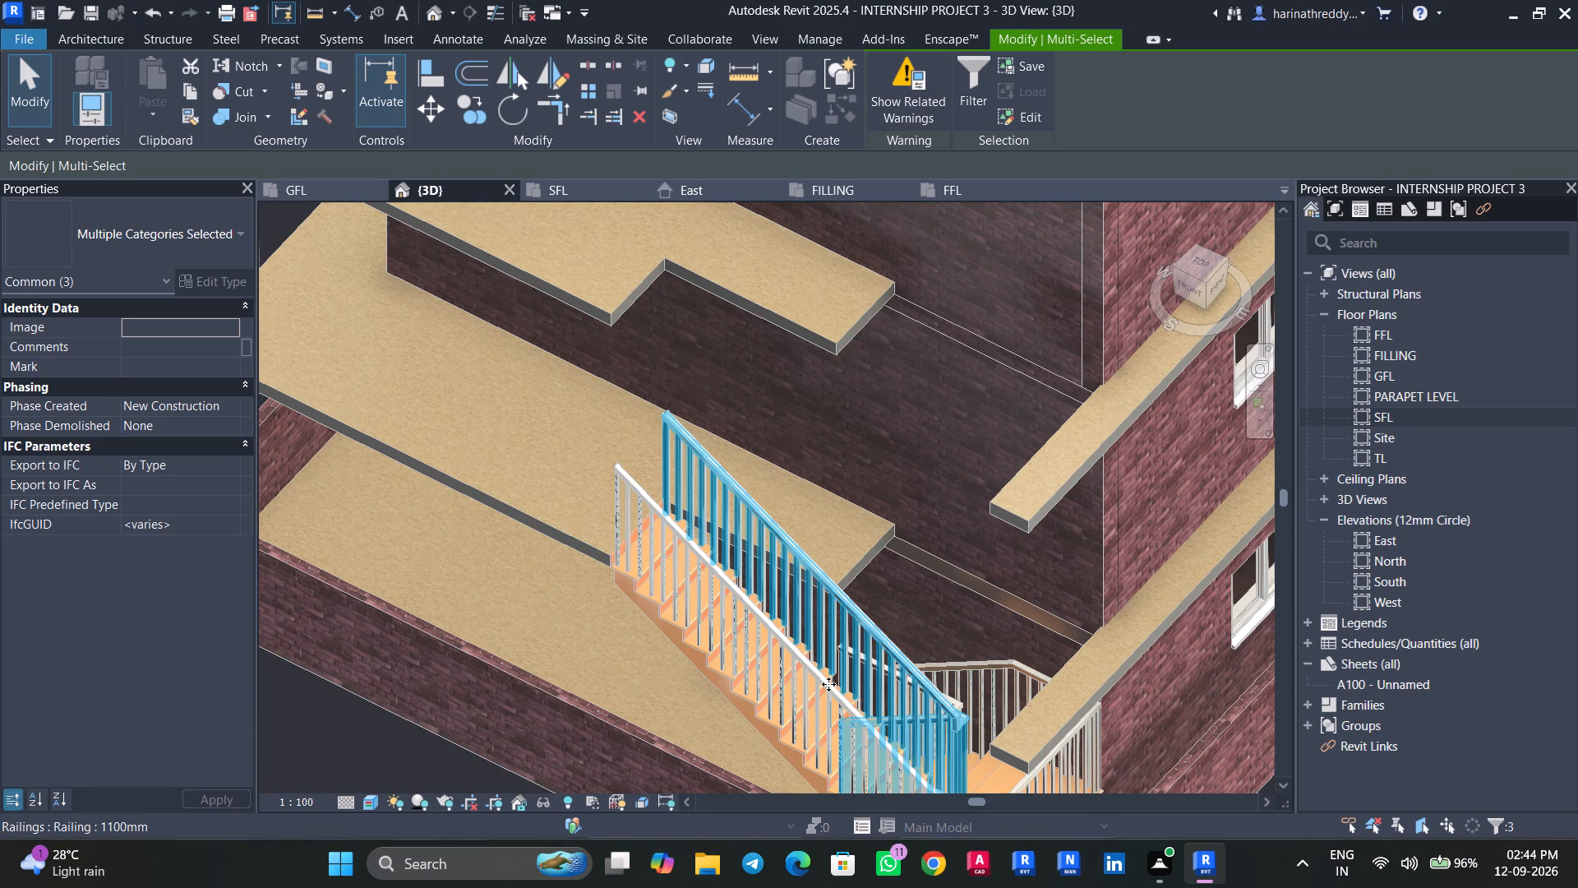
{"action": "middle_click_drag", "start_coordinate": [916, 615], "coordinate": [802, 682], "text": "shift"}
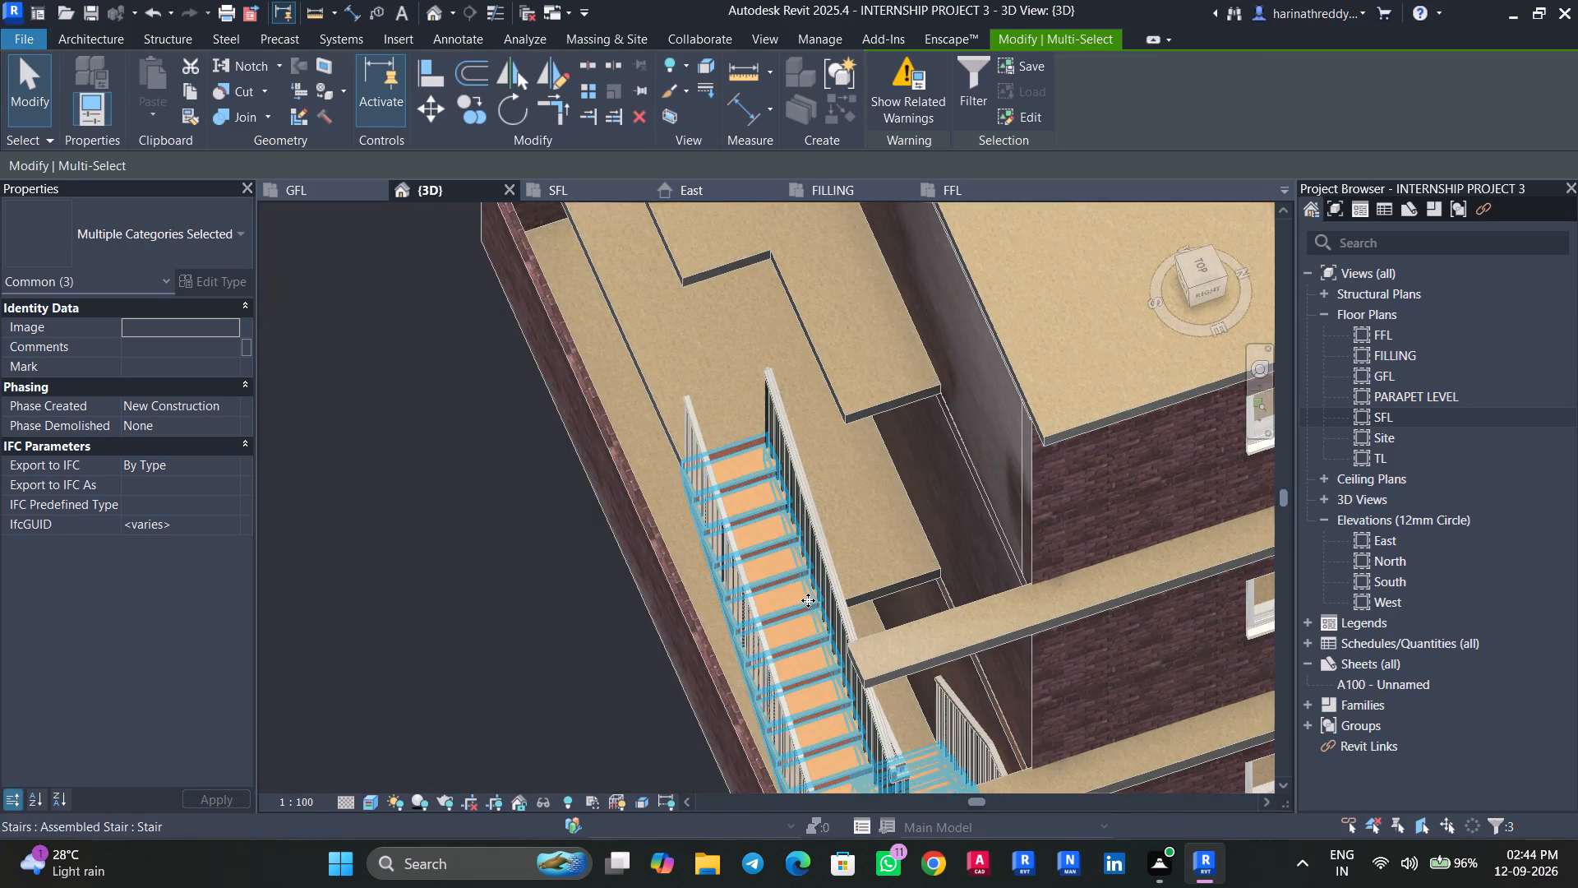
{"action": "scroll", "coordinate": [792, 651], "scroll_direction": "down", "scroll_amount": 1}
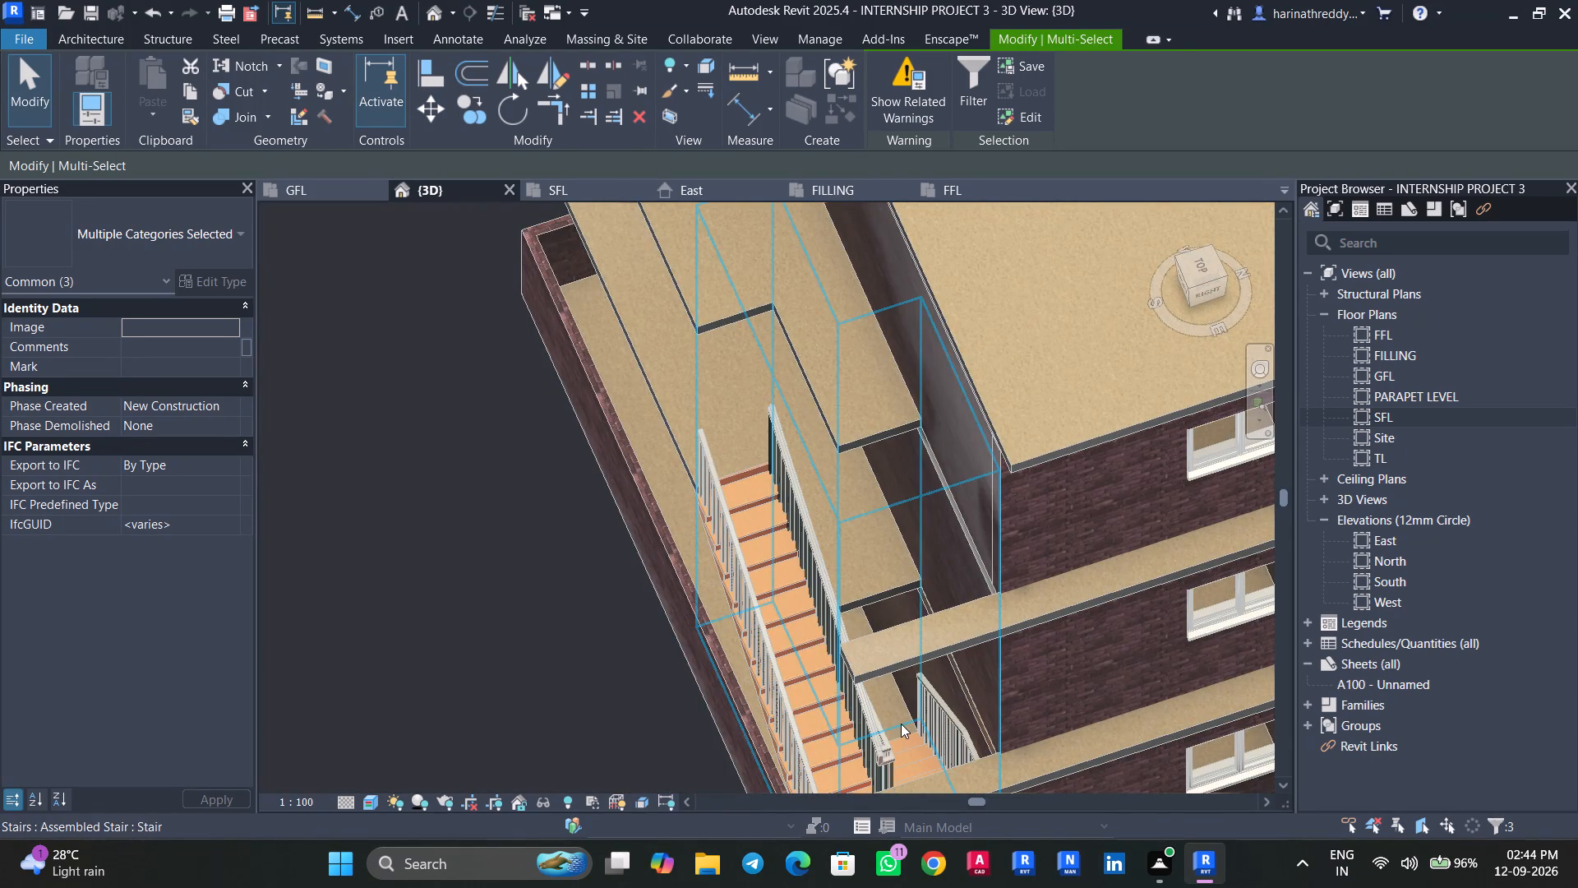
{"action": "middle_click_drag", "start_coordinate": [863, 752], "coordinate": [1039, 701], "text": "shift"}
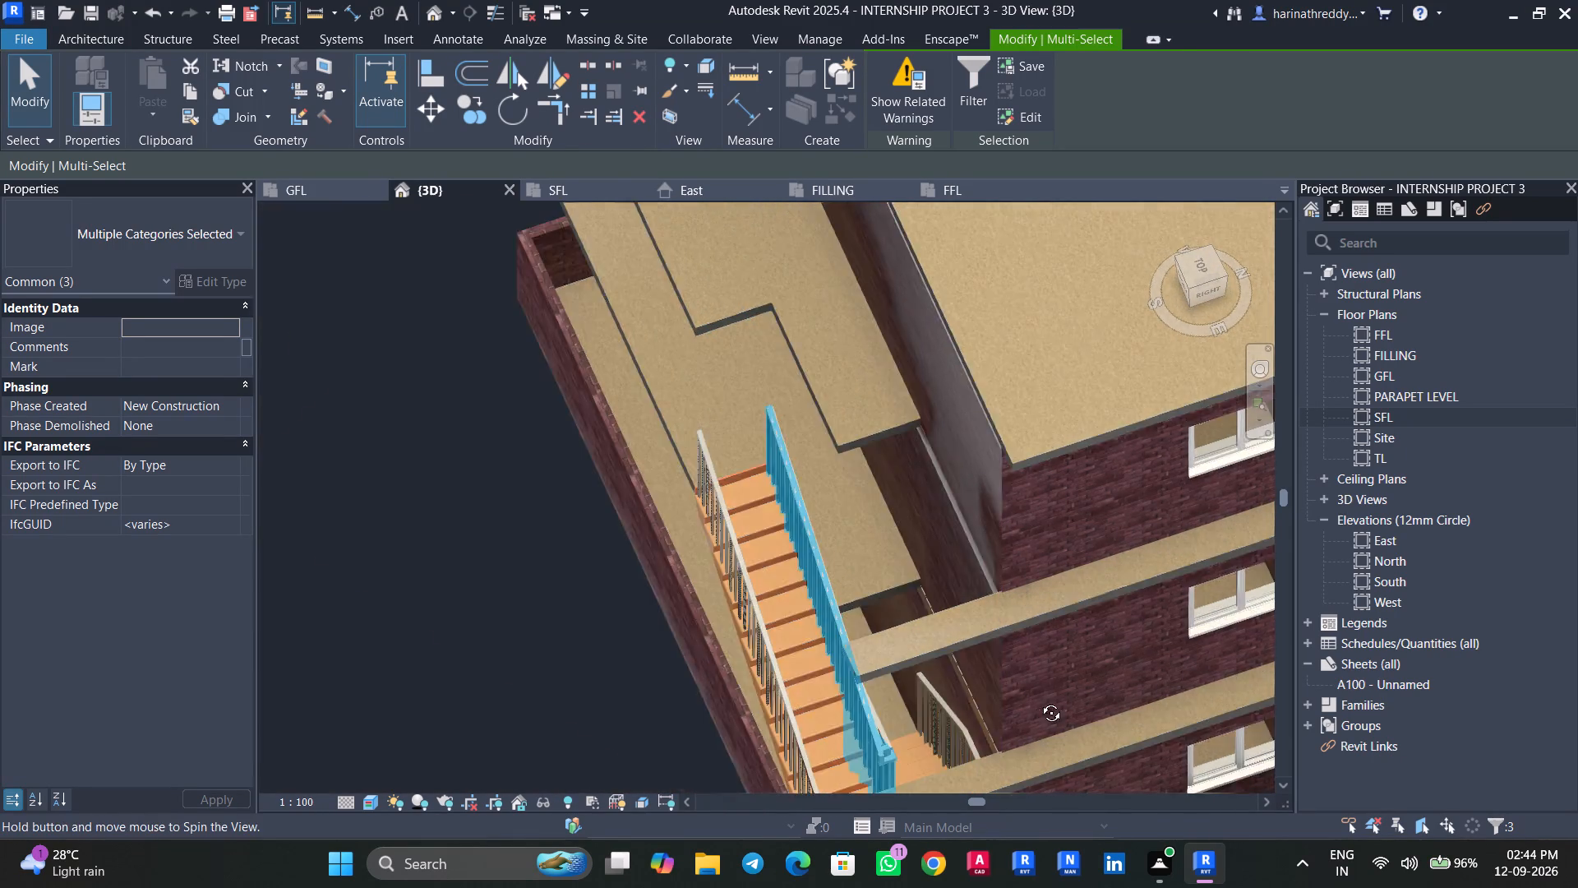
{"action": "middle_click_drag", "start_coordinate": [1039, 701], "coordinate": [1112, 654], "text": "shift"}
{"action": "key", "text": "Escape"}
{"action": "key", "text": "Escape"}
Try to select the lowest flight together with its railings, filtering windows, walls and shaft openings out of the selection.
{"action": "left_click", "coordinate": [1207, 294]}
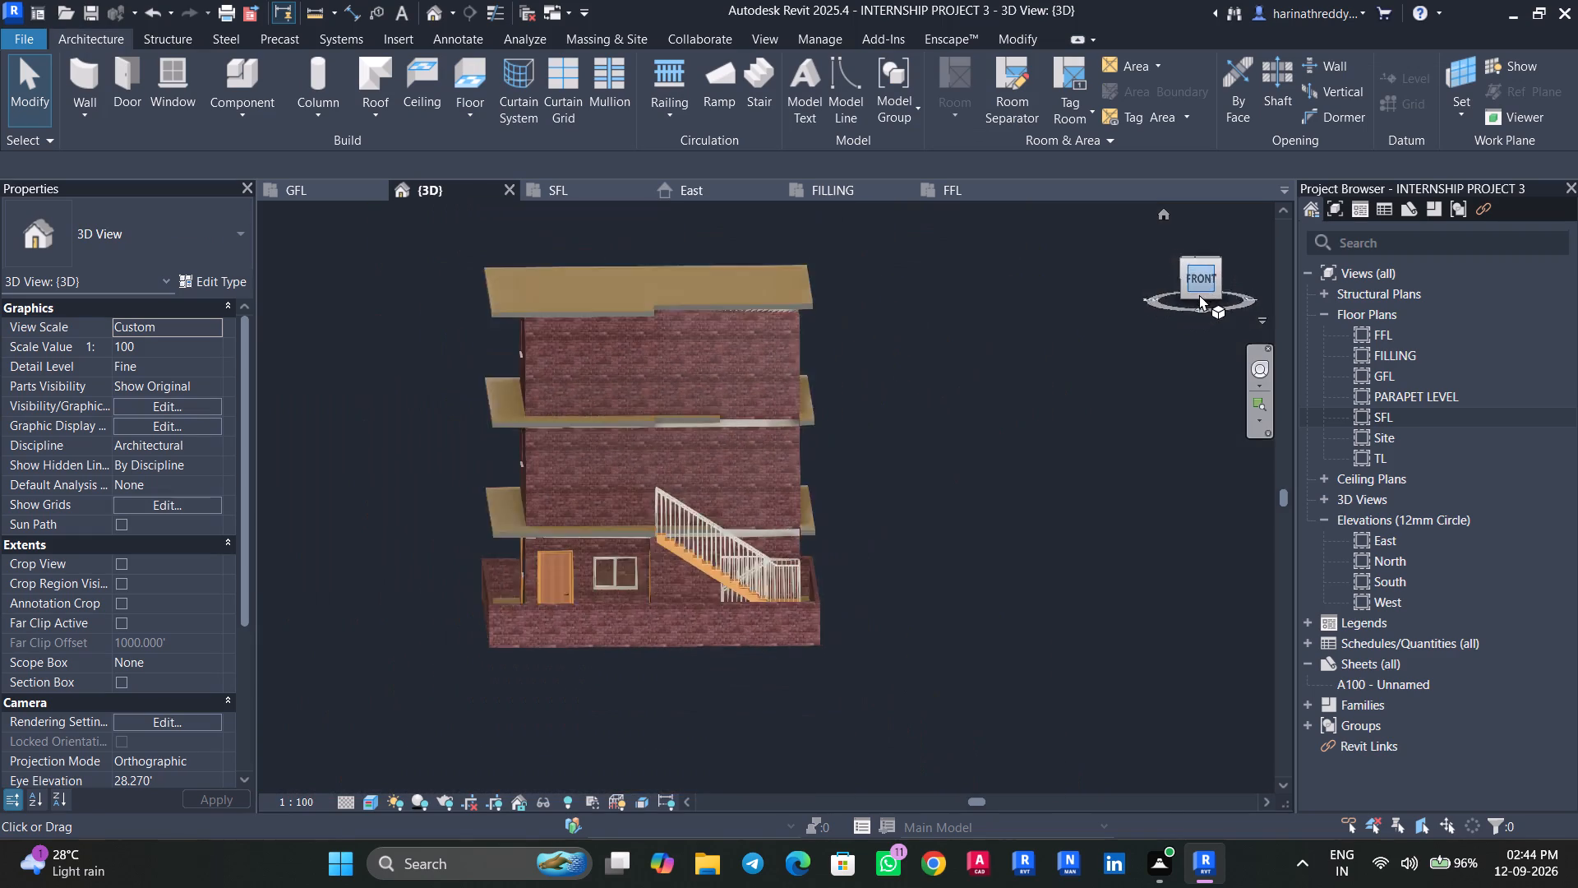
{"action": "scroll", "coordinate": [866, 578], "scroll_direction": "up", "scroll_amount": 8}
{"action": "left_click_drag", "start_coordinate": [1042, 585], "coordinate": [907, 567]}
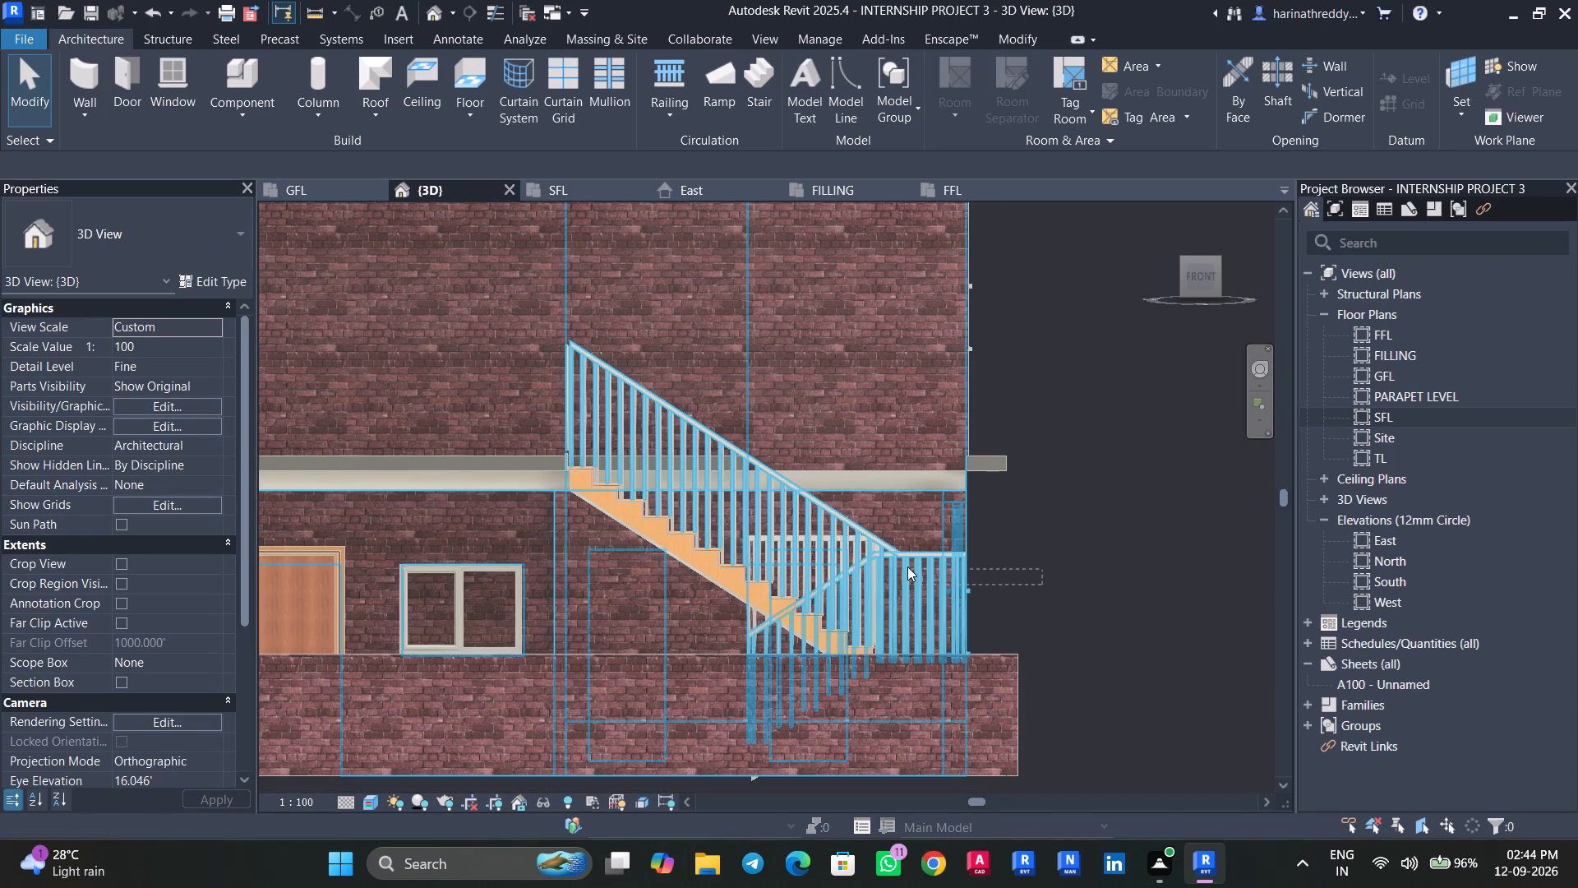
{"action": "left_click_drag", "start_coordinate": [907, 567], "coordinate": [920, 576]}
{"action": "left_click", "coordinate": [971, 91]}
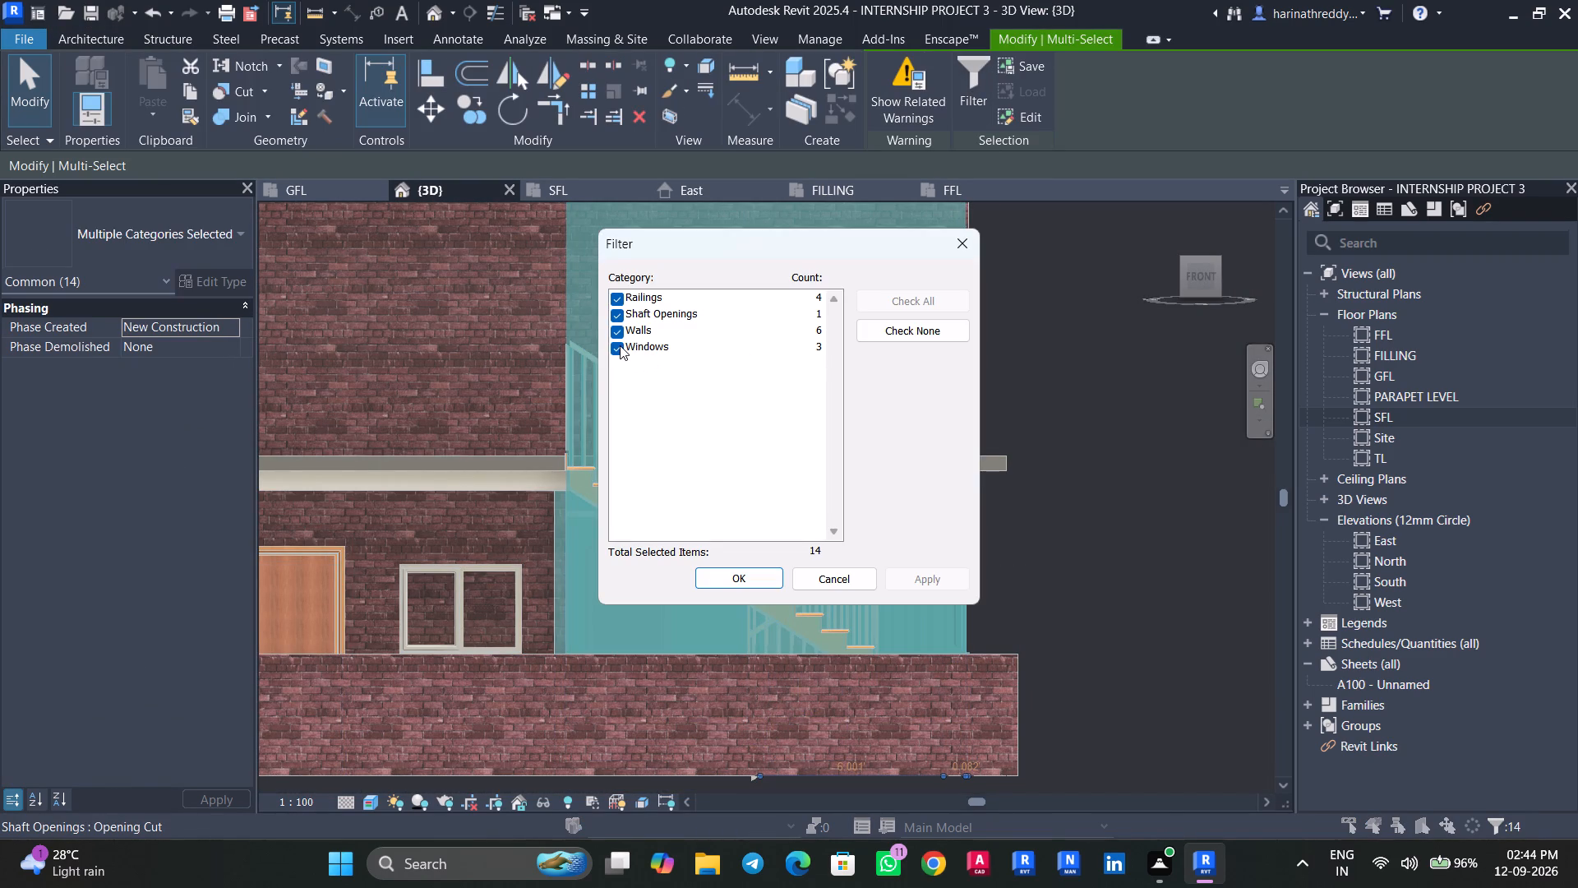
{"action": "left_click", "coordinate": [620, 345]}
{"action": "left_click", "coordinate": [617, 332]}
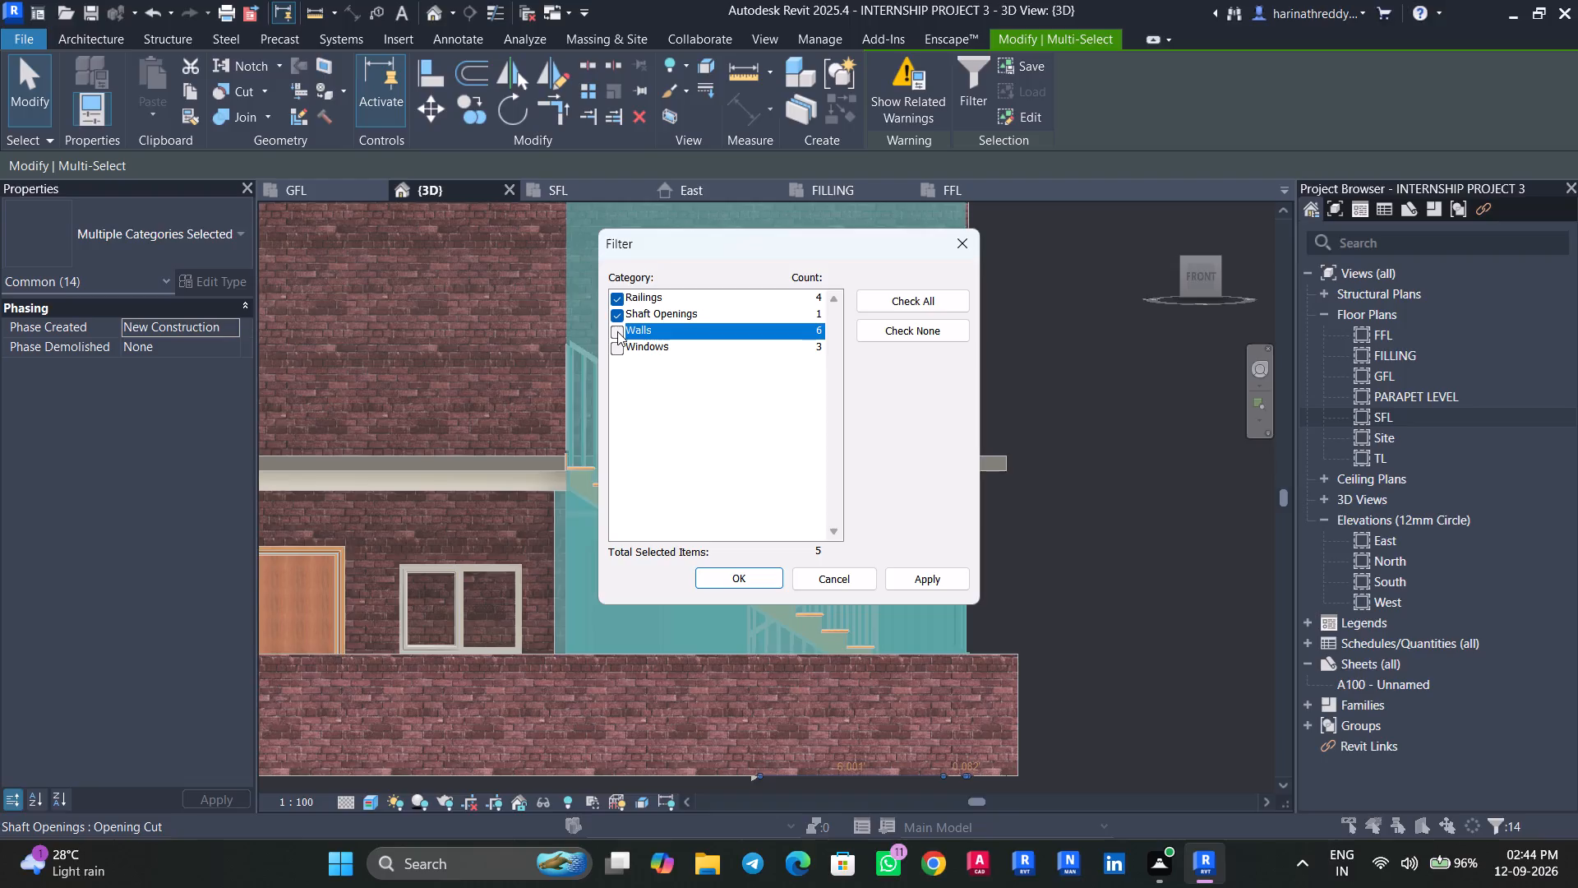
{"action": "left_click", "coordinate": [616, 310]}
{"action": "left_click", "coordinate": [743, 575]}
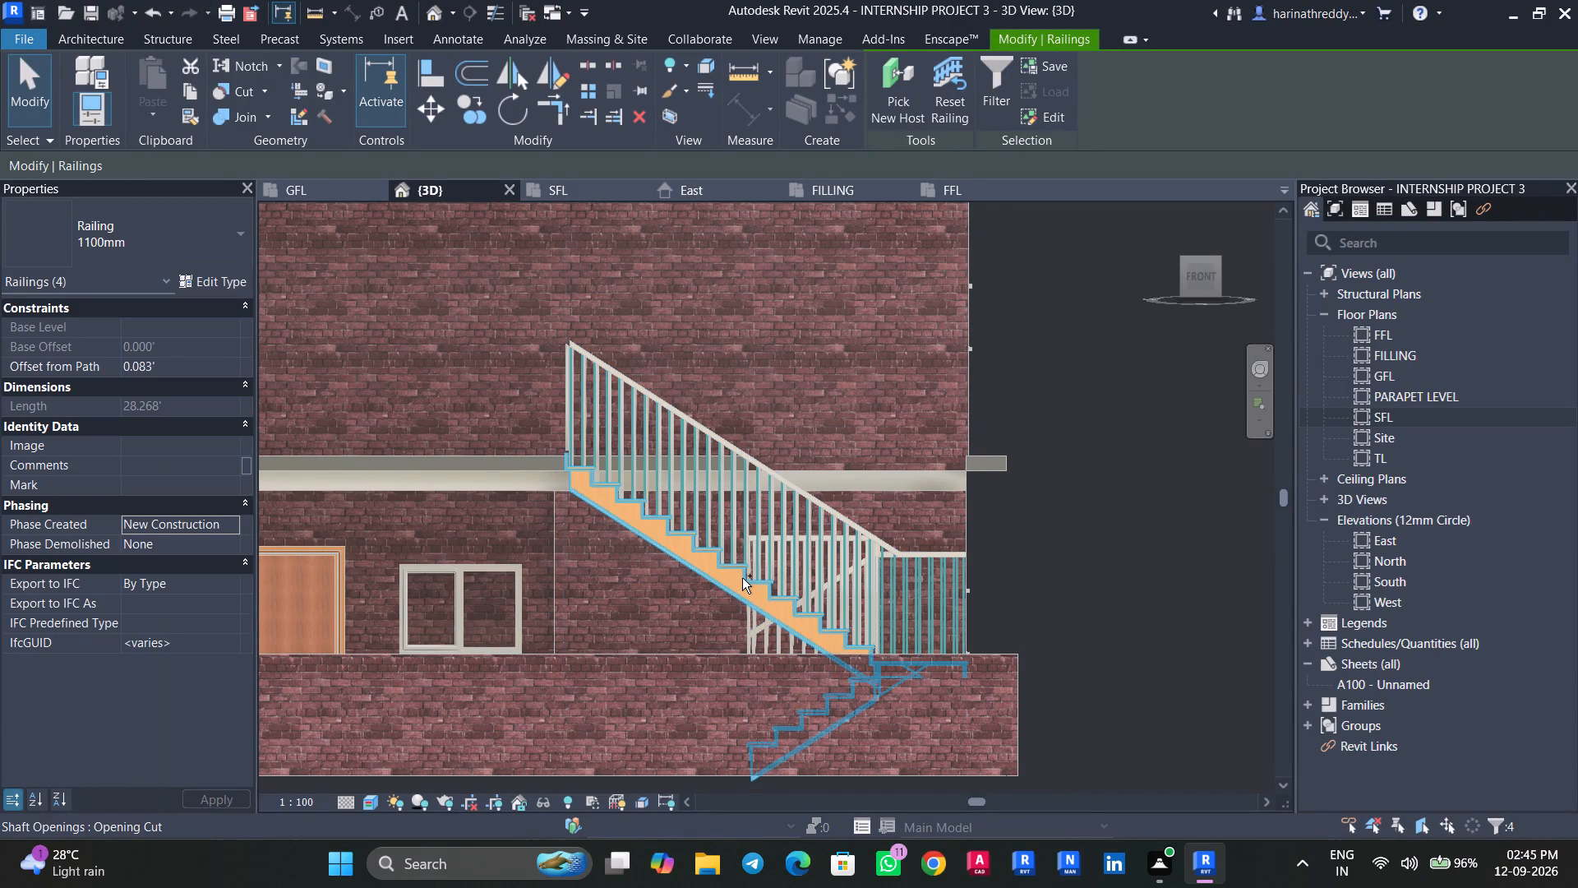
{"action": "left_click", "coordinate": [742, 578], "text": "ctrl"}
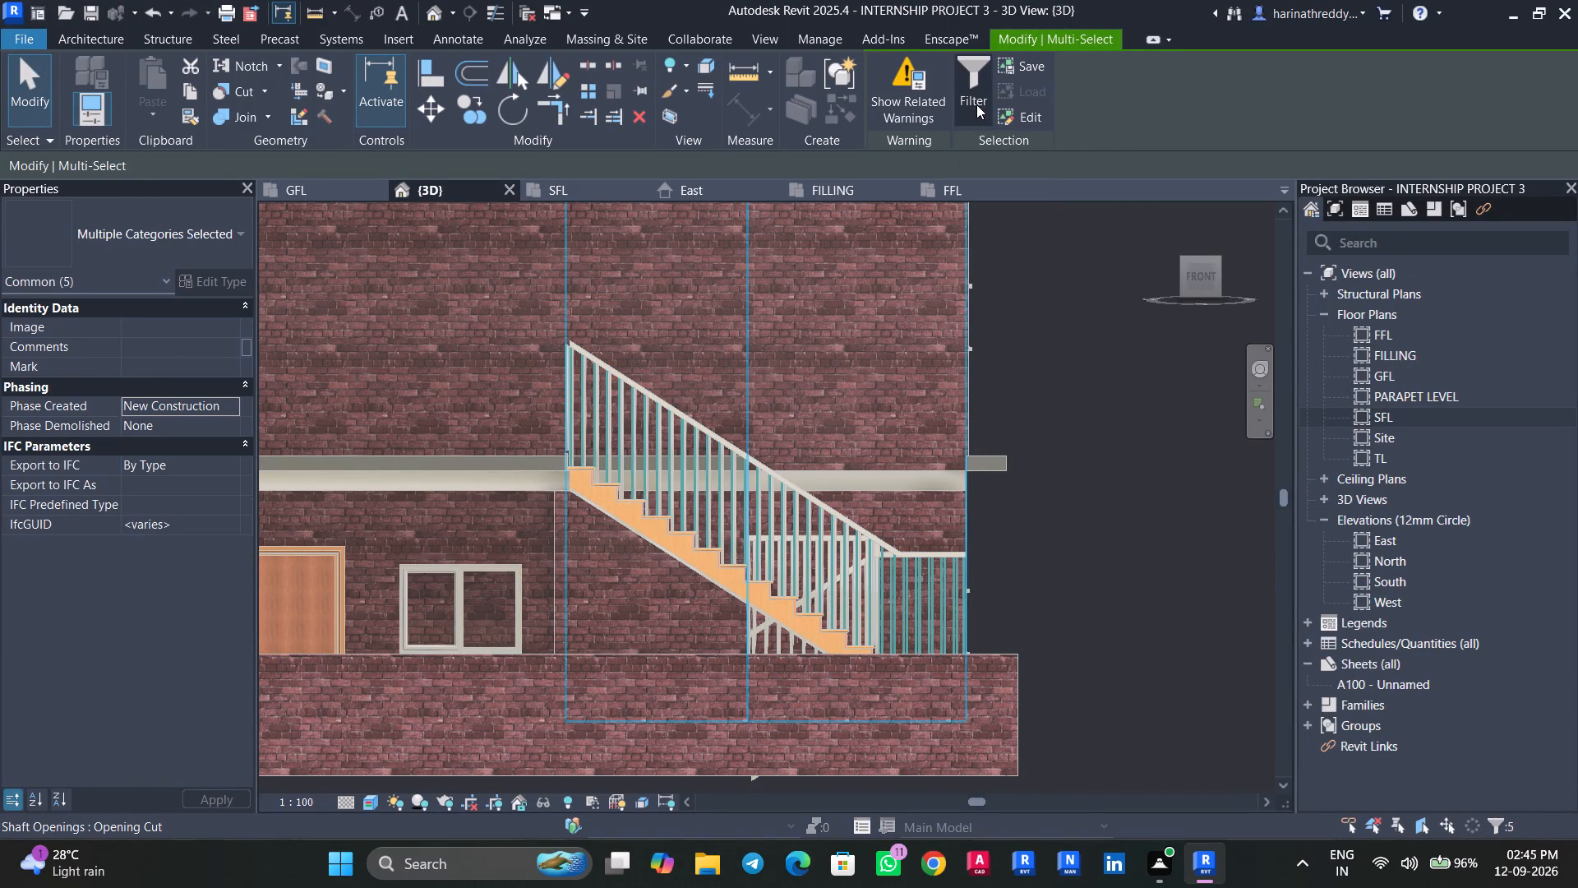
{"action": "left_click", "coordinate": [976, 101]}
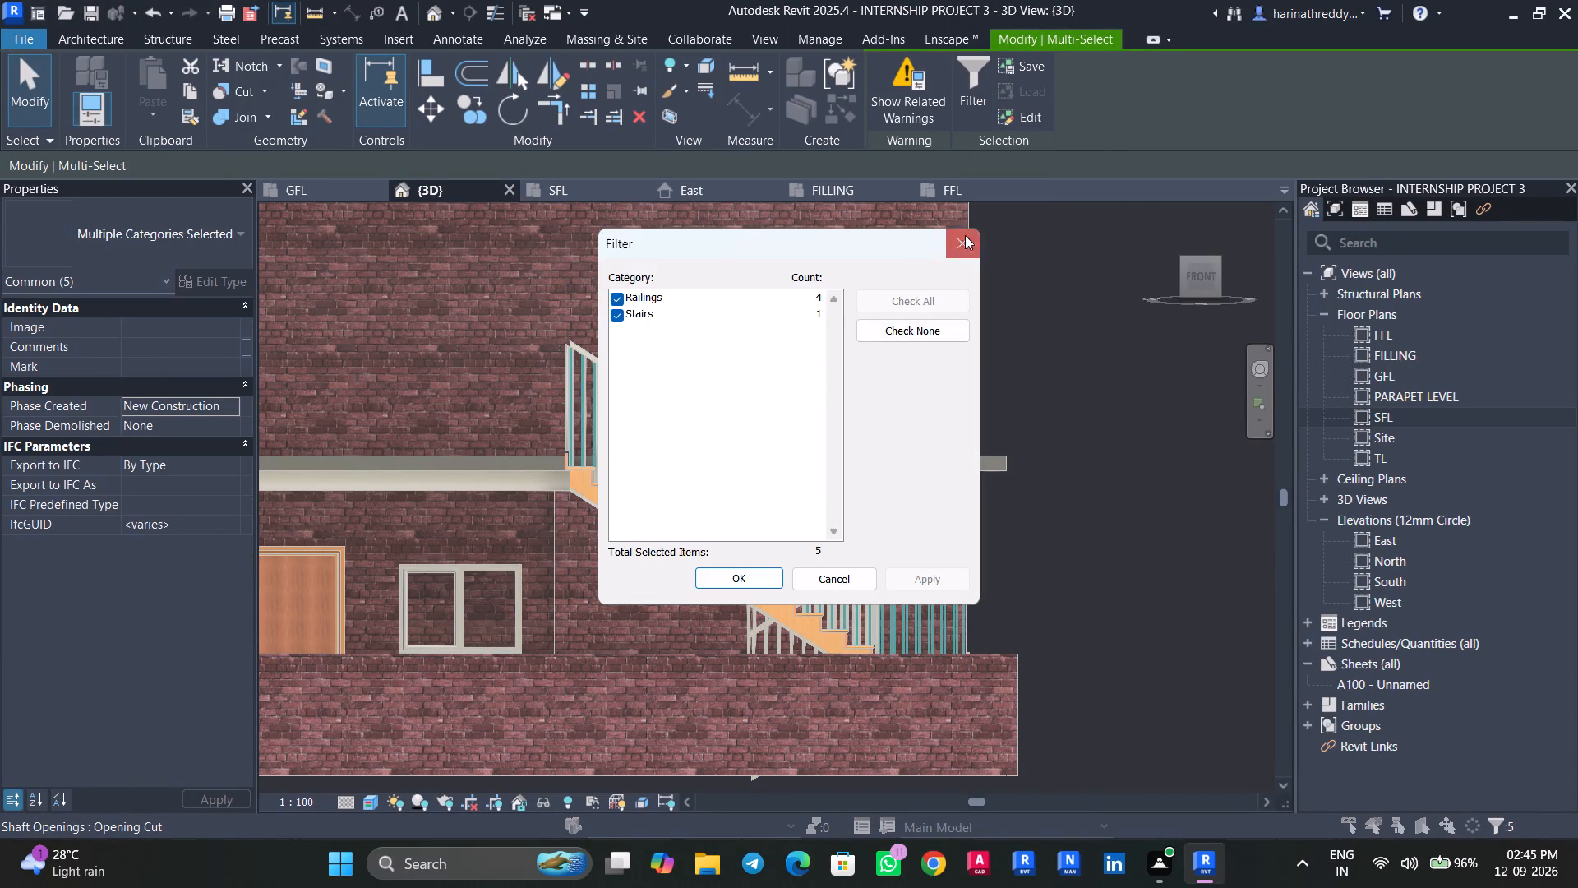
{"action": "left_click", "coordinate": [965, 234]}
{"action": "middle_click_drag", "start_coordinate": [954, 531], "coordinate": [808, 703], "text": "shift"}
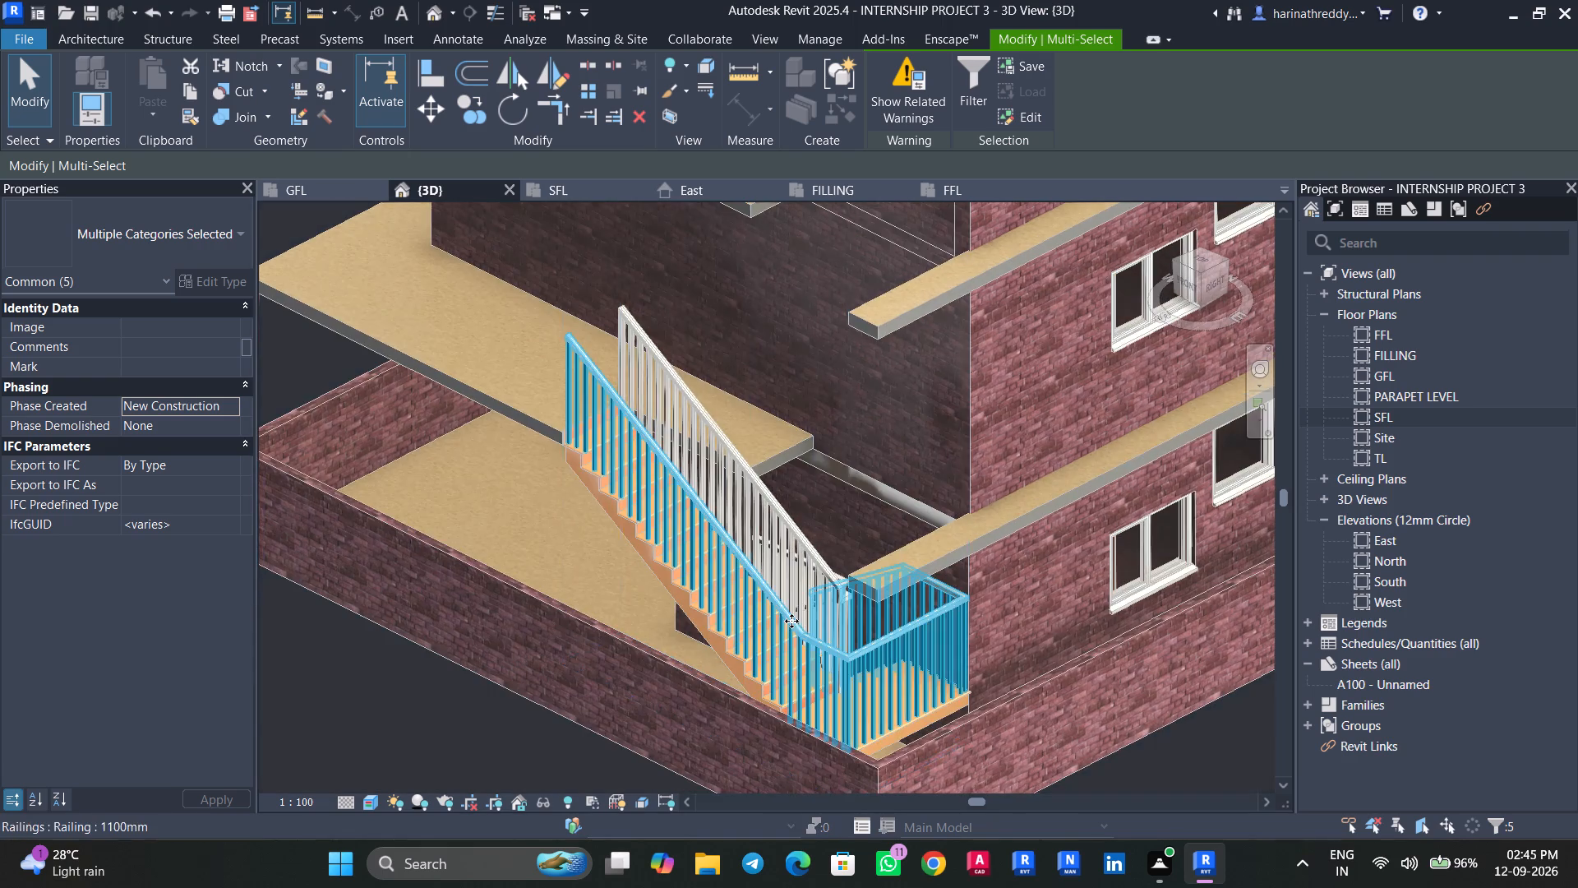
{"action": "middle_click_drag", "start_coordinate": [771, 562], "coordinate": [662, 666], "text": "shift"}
Copy the lowest flight with its two 1100mm railings and paste them aligned to levels FFL and SFL.
{"action": "left_click", "coordinate": [723, 511]}
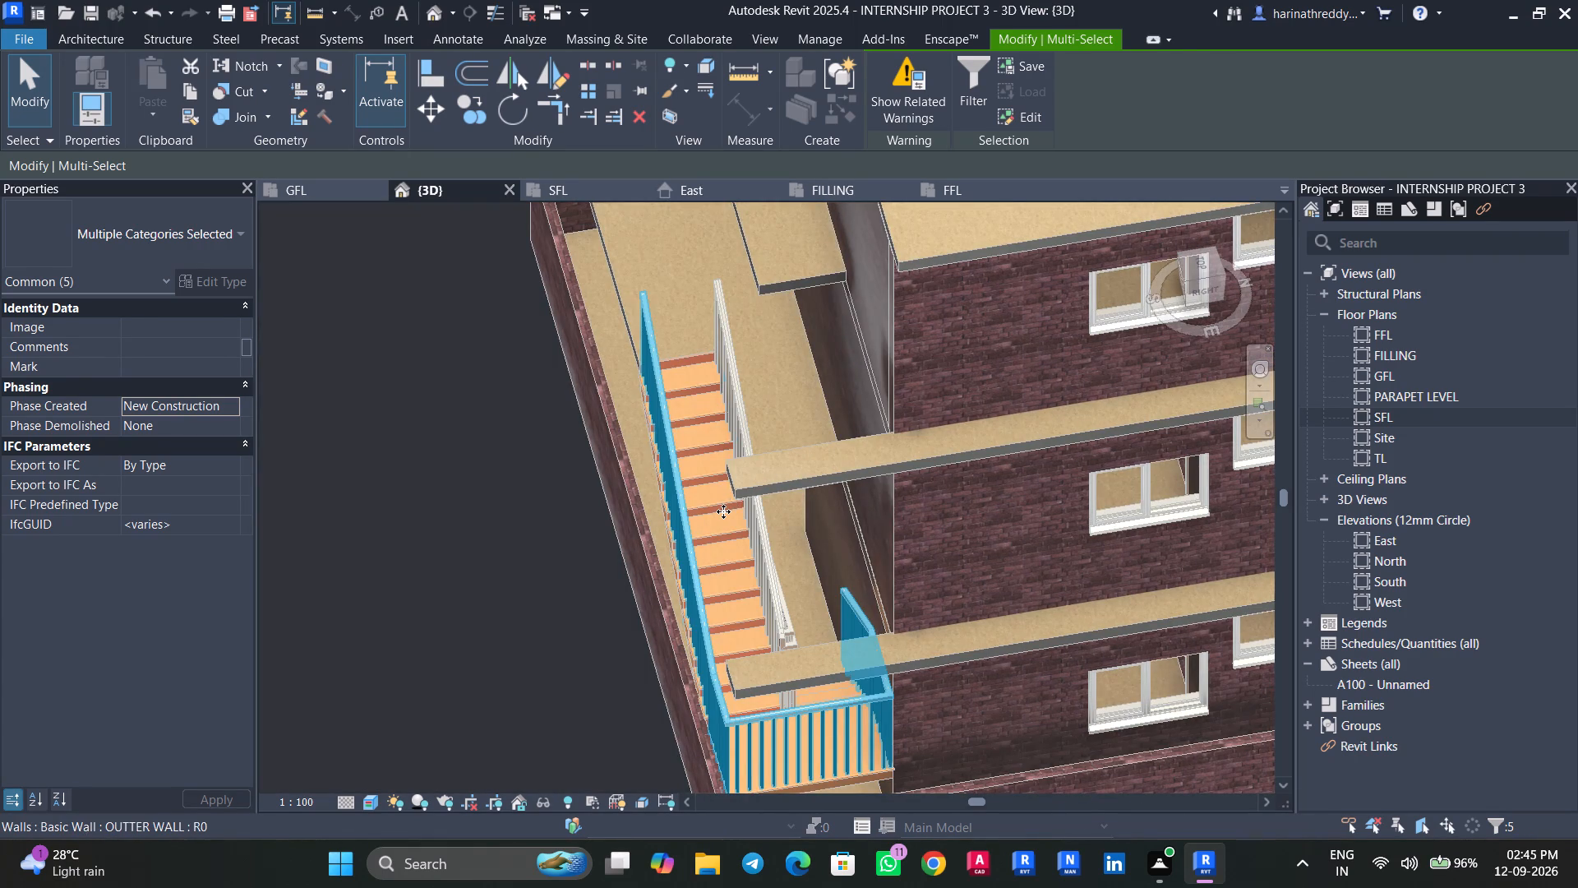
{"action": "left_click", "coordinate": [656, 373], "text": "ctrl"}
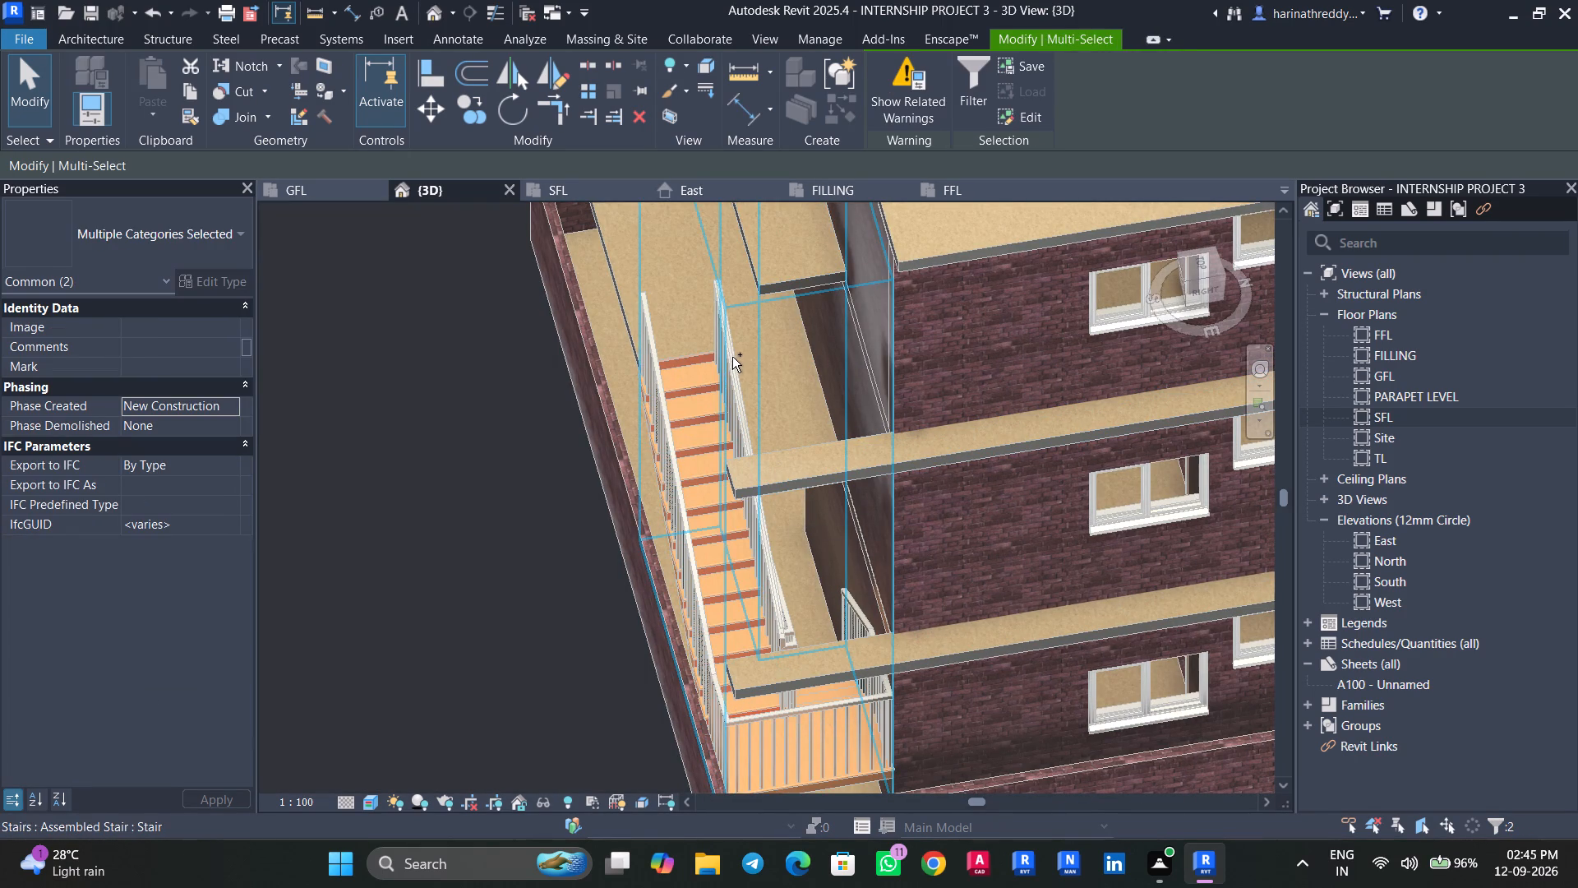
{"action": "left_click", "coordinate": [740, 390], "text": "ctrl"}
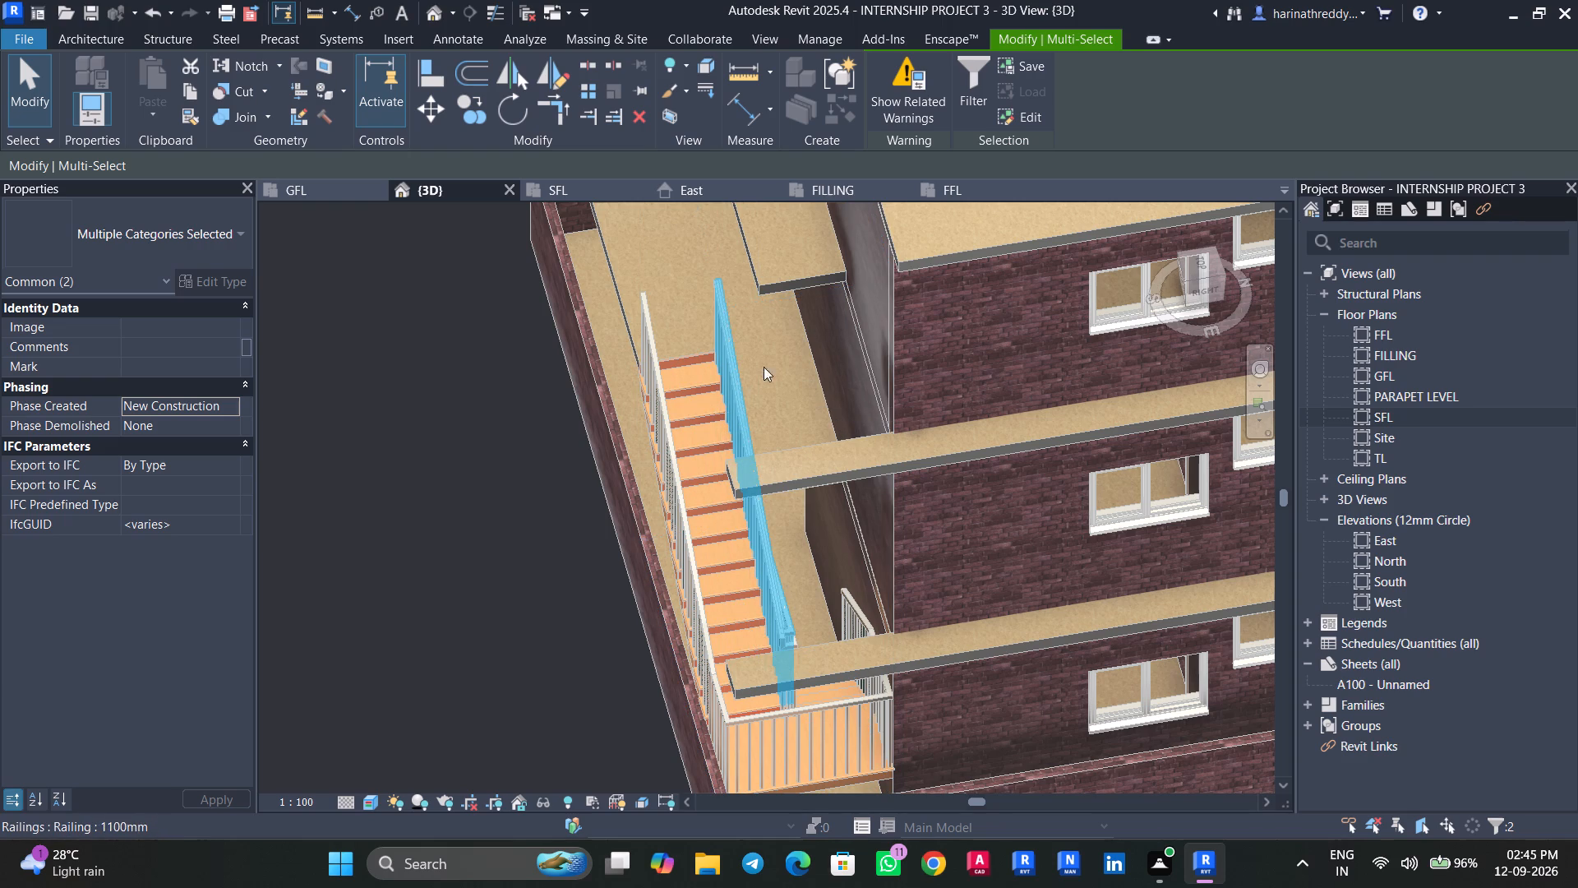
{"action": "left_click", "coordinate": [971, 96]}
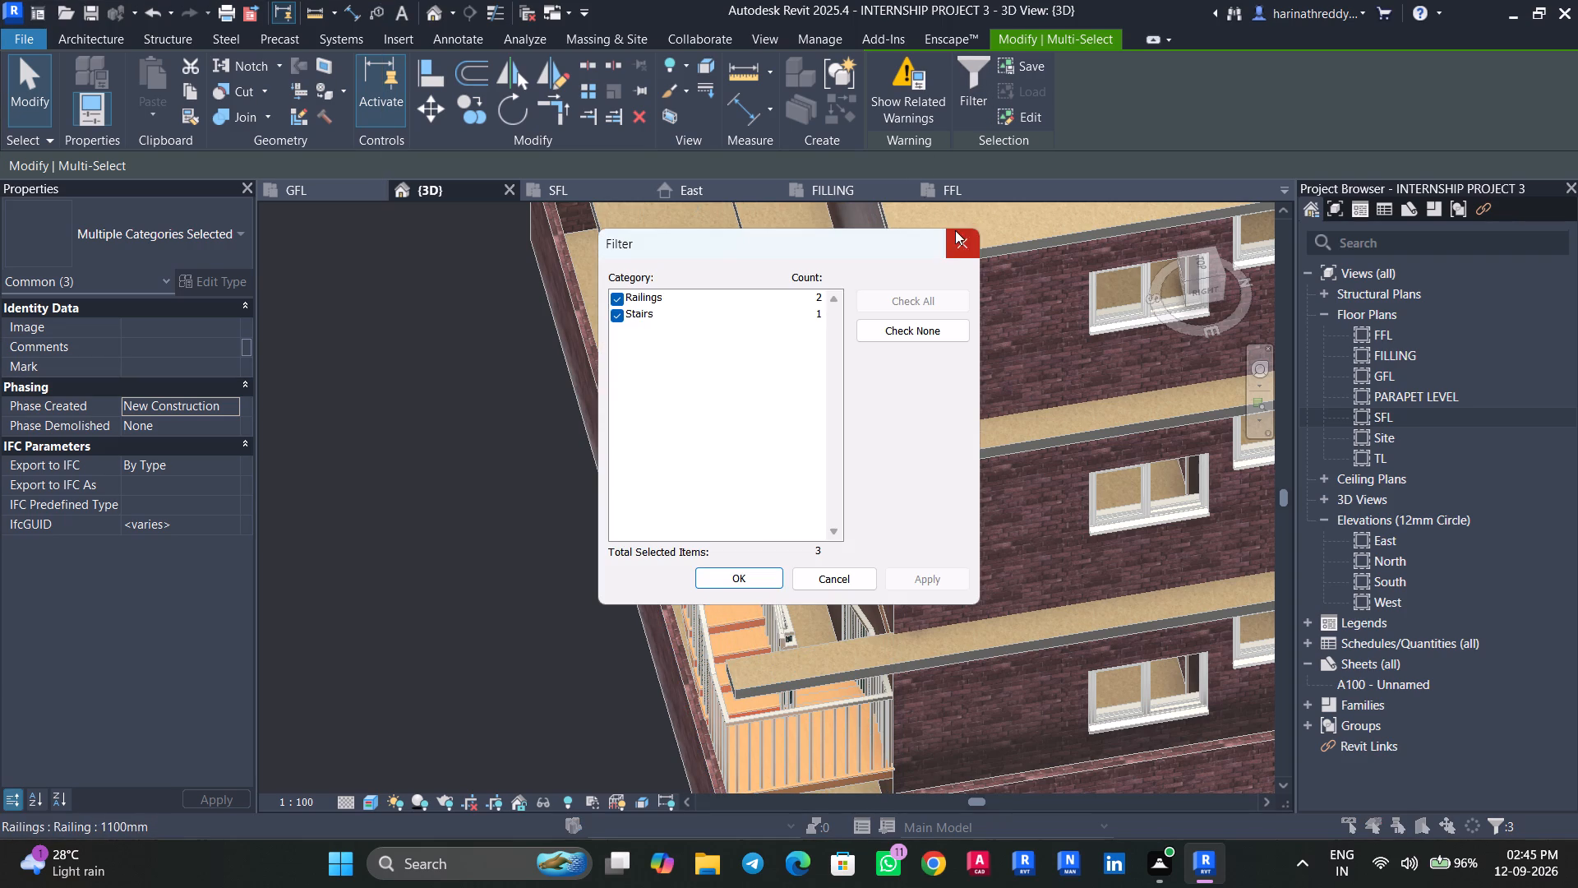
{"action": "left_click", "coordinate": [758, 574]}
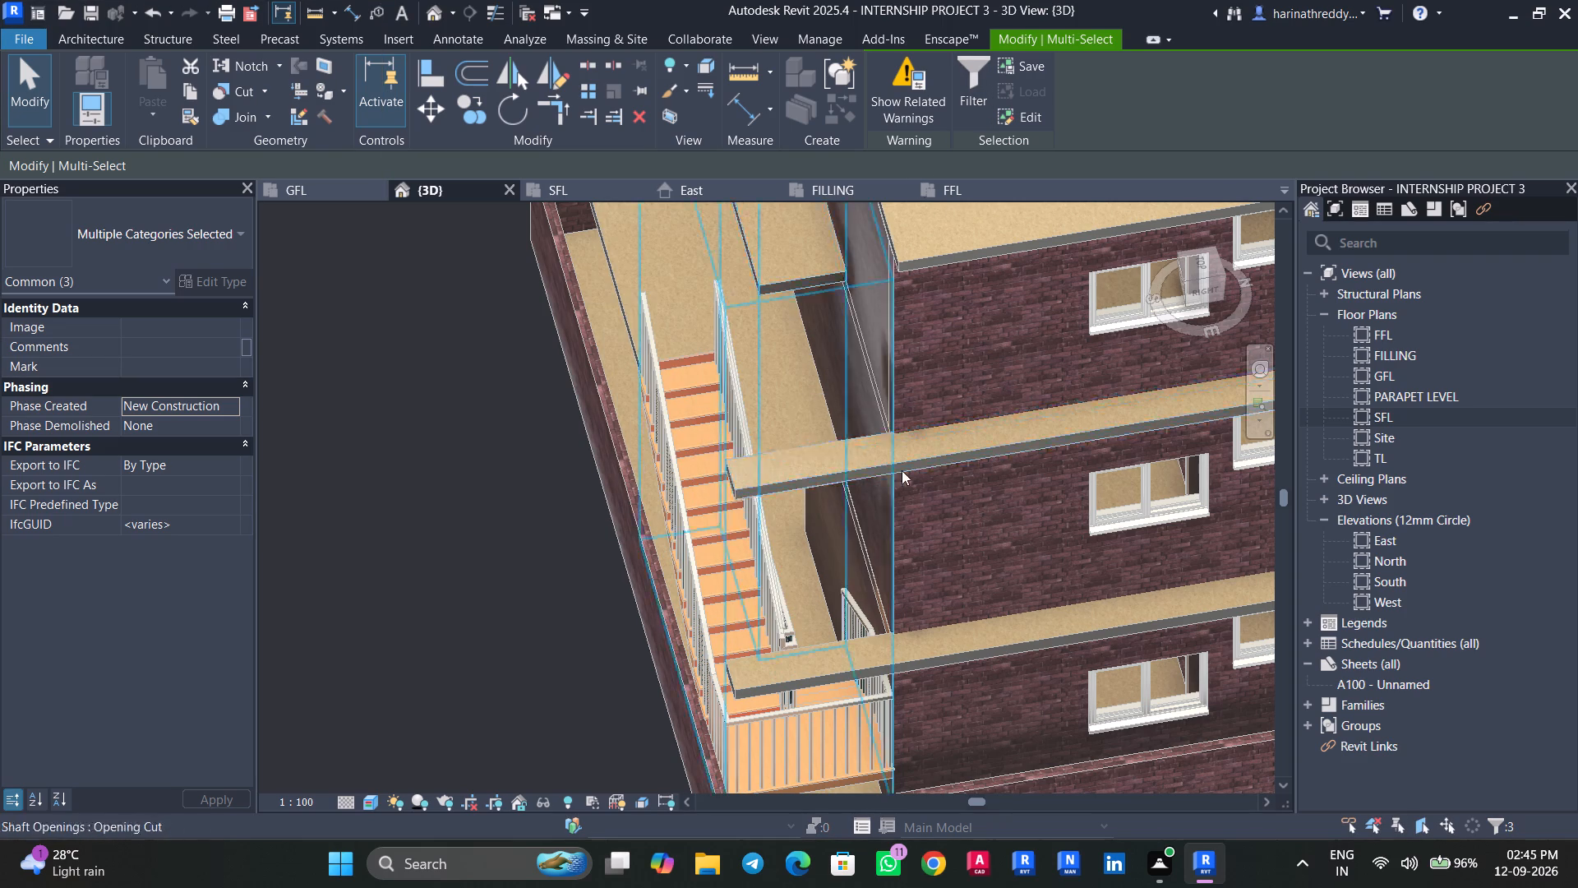
{"action": "left_click", "coordinate": [196, 92]}
{"action": "left_click", "coordinate": [173, 108]}
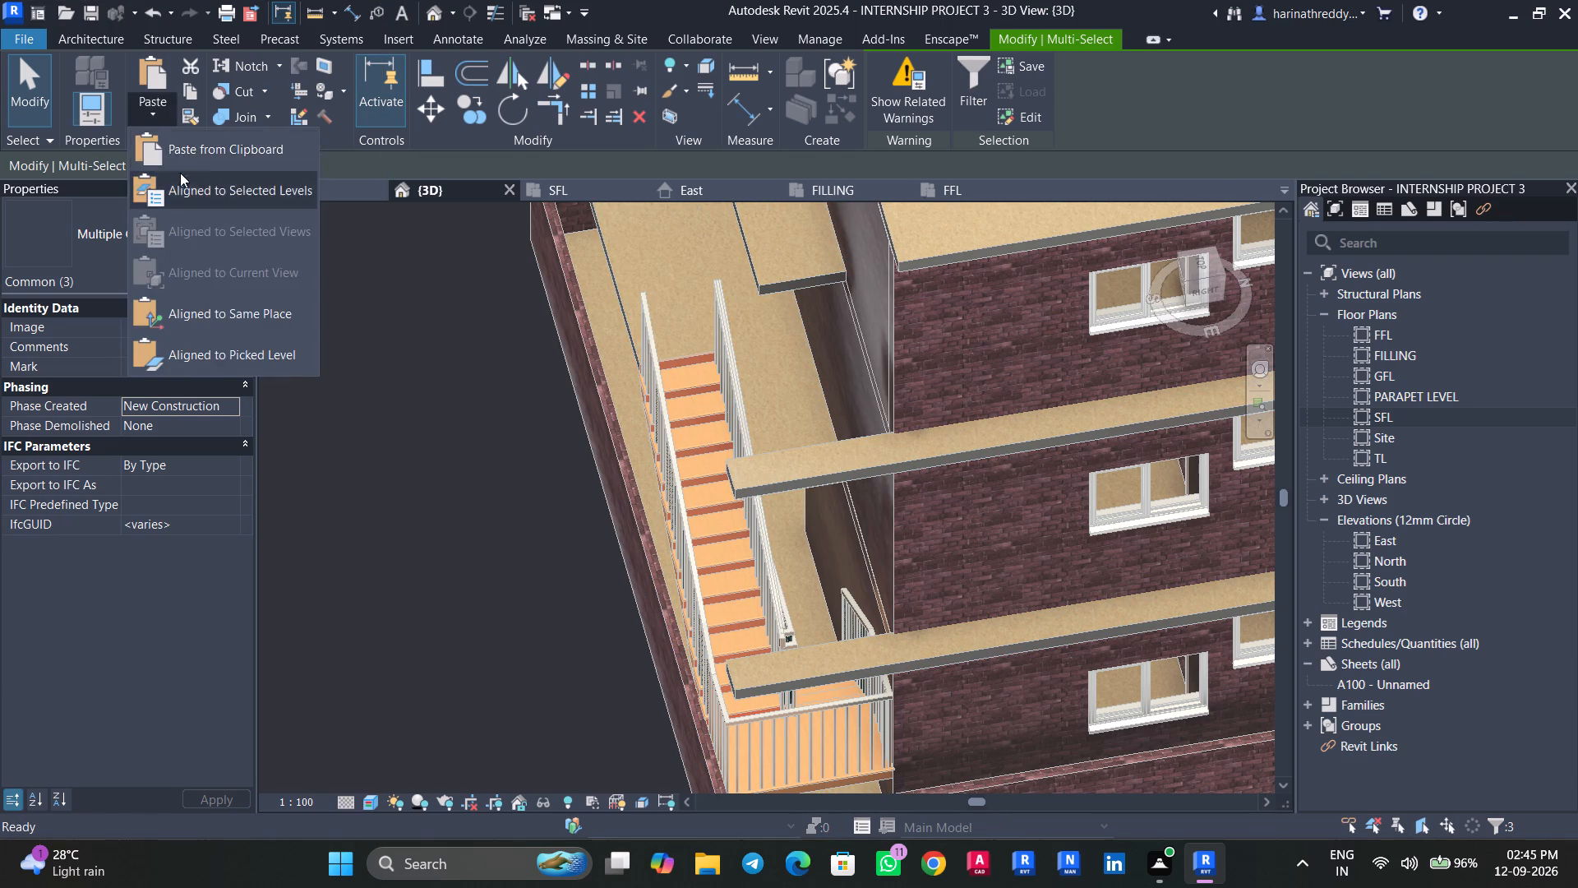
{"action": "left_click", "coordinate": [182, 177]}
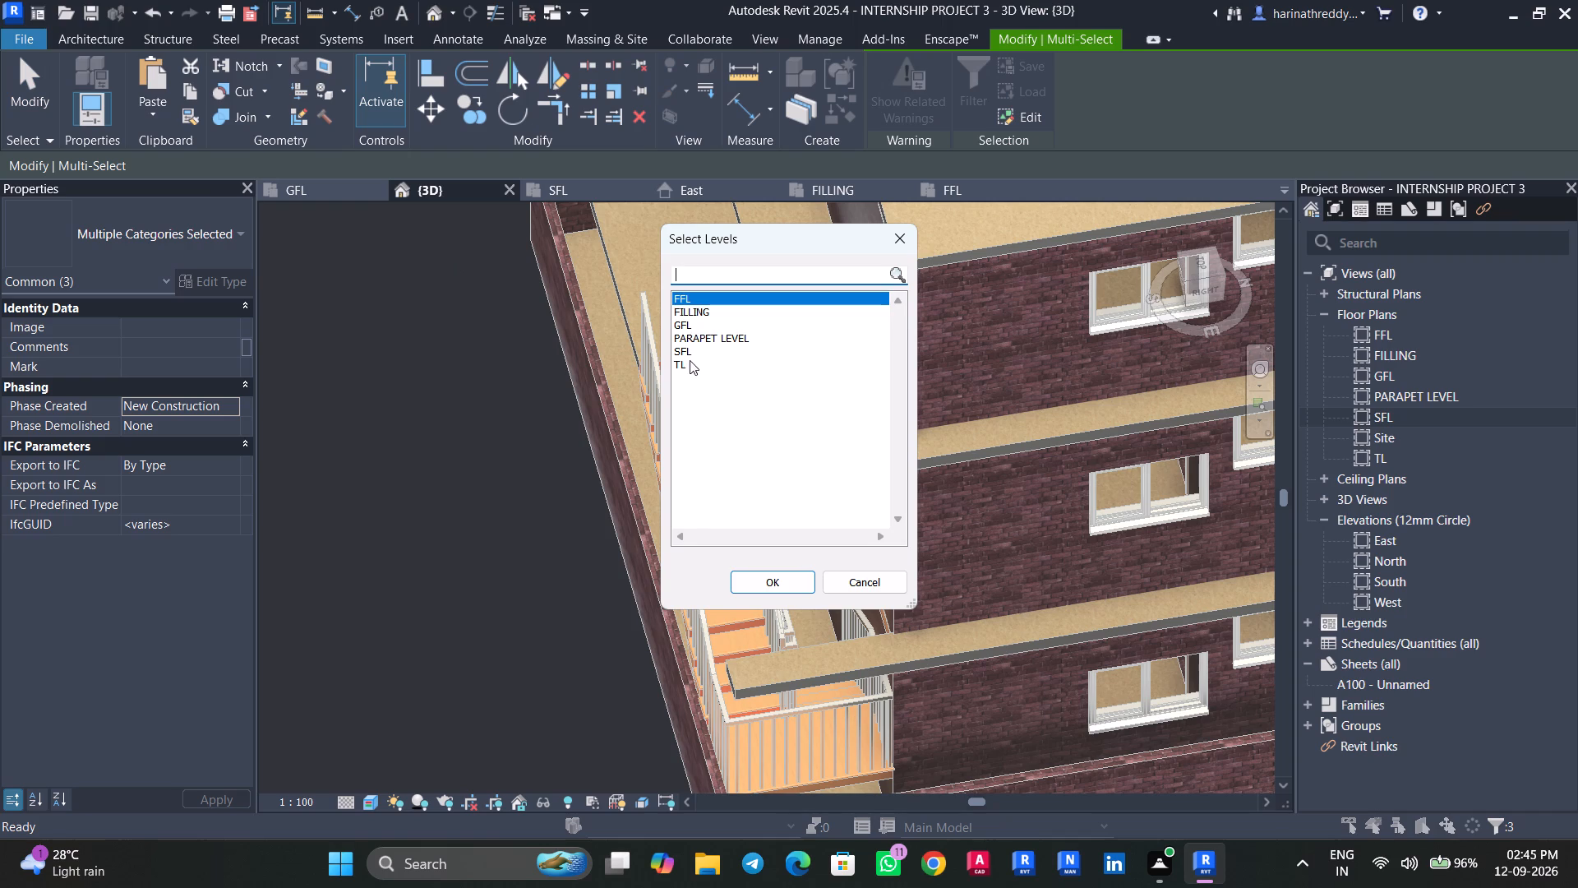
{"action": "left_click", "coordinate": [684, 351], "text": "ctrl"}
{"action": "left_click", "coordinate": [755, 577]}
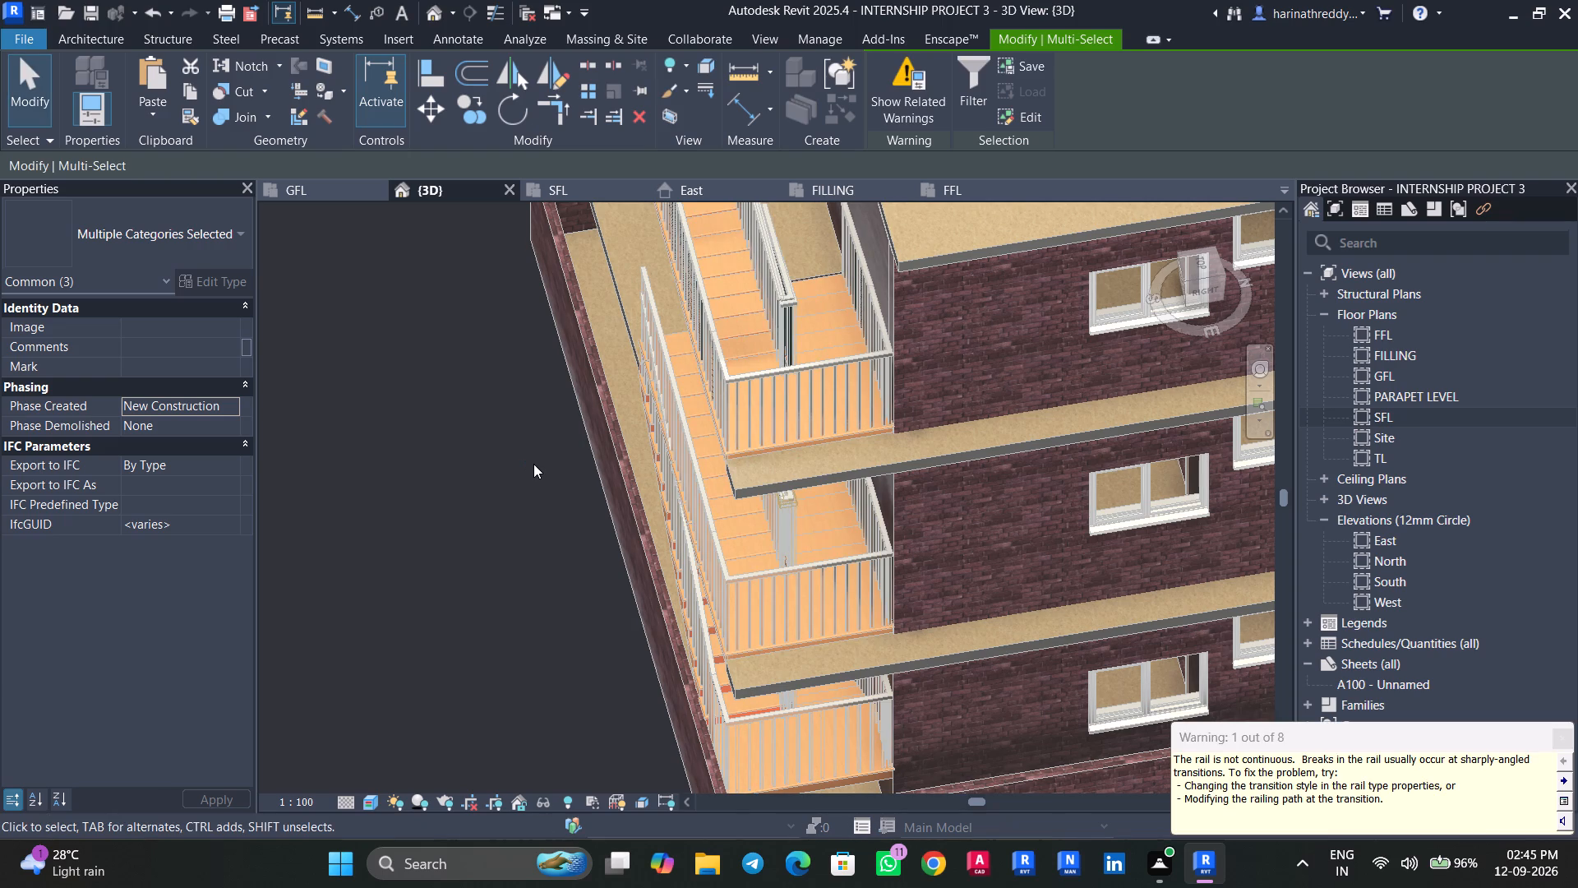
Inspect the pasted stairs and railings on the upper floors from several sides, selecting the copy at FFL.
{"action": "scroll", "coordinate": [532, 474], "scroll_direction": "down", "scroll_amount": 2}
{"action": "middle_click_drag", "start_coordinate": [512, 544], "coordinate": [695, 425], "text": "shift"}
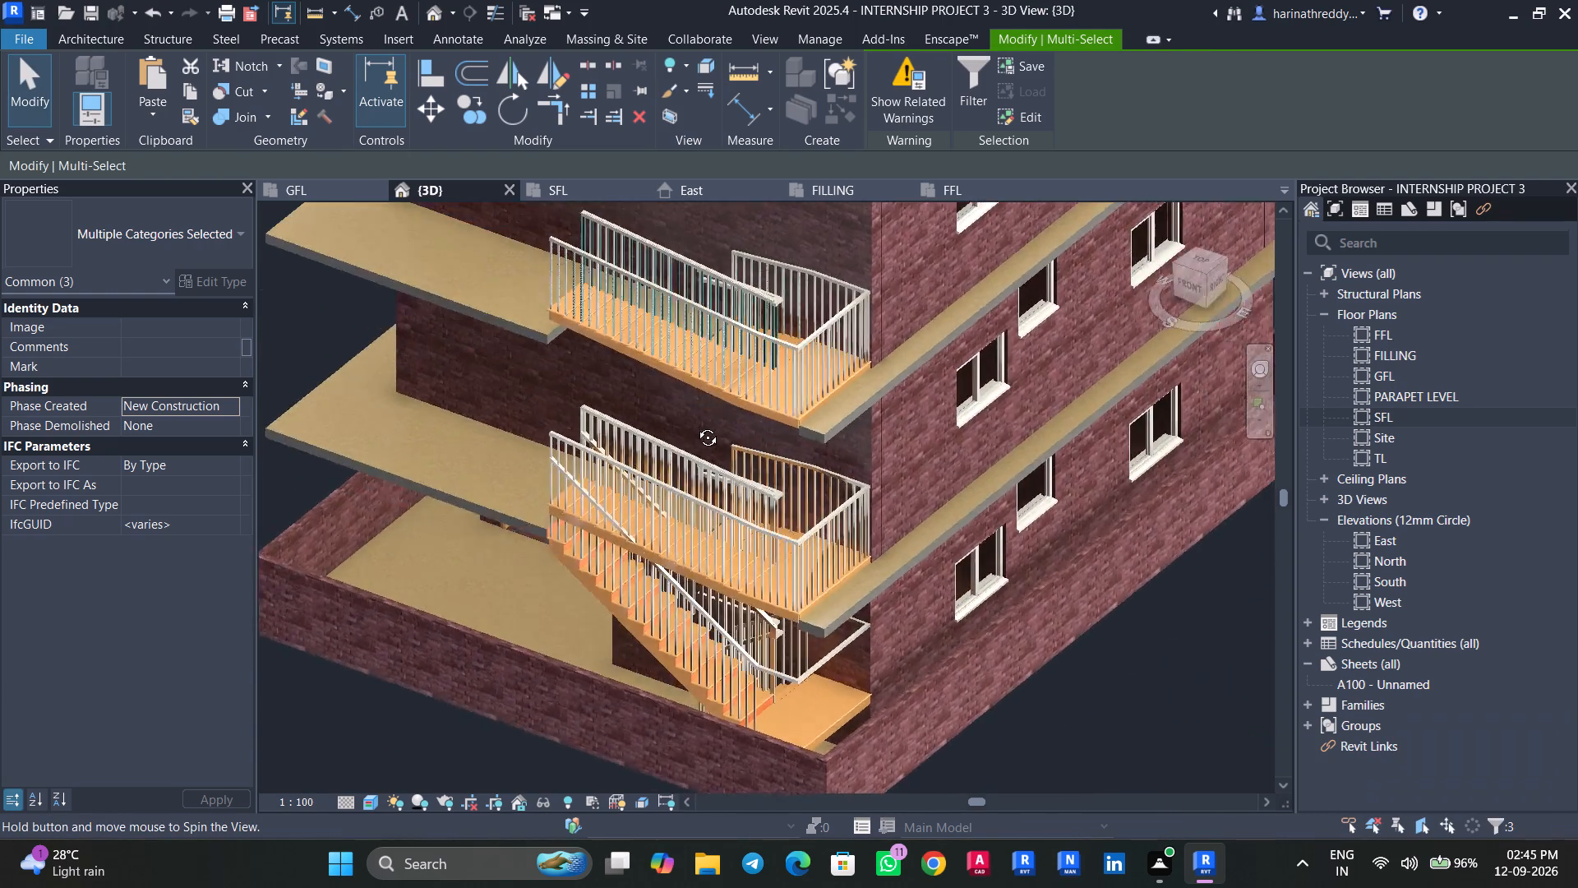
{"action": "middle_click_drag", "start_coordinate": [695, 425], "coordinate": [759, 327], "text": "shift"}
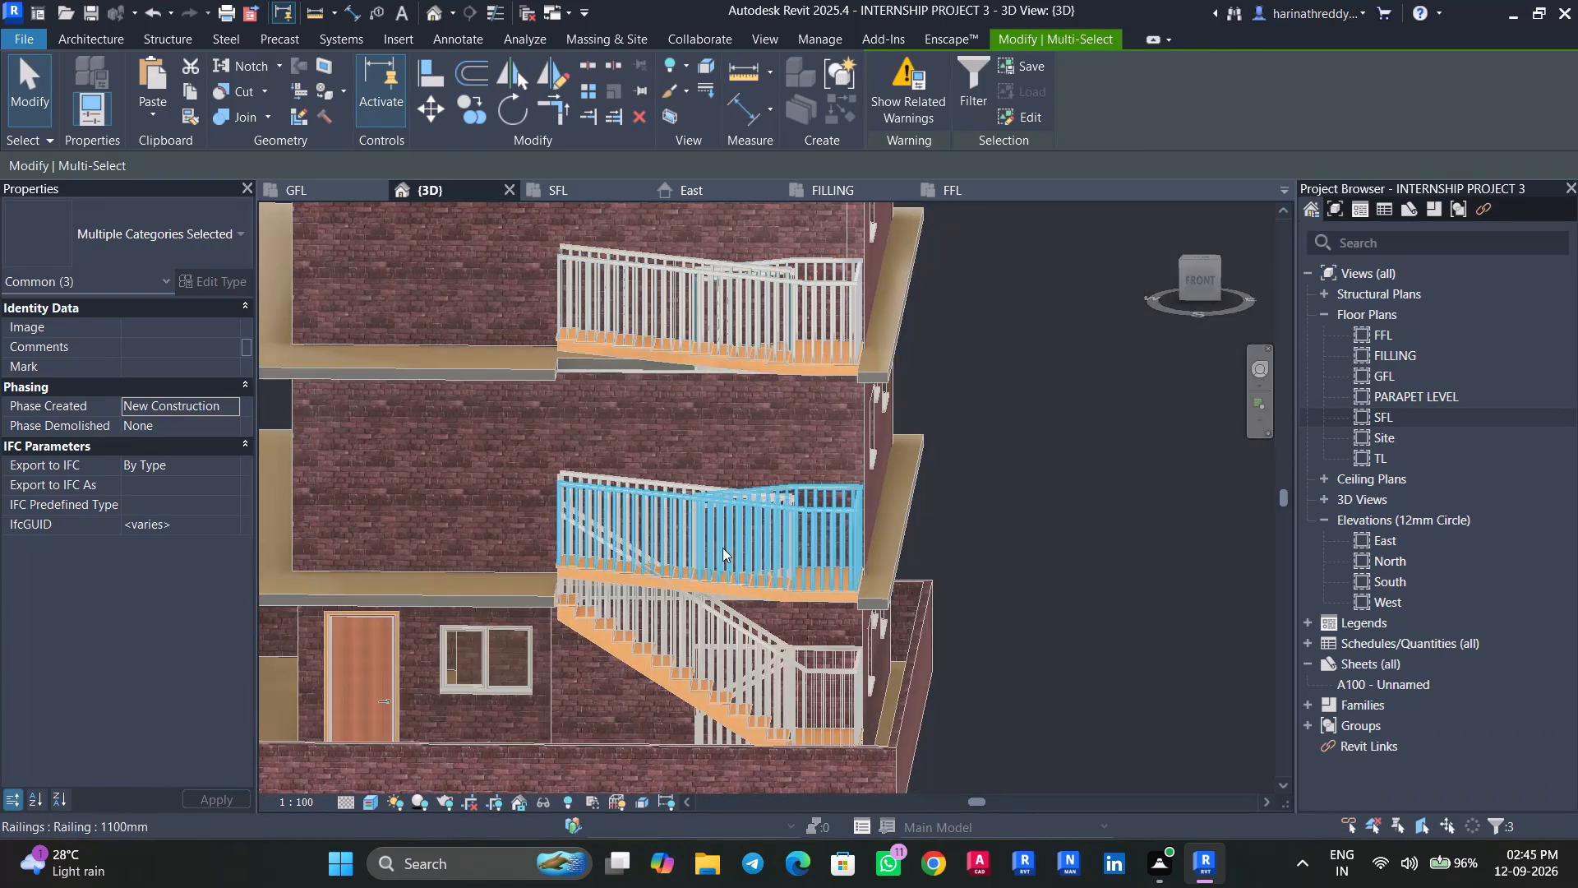
{"action": "left_click", "coordinate": [781, 602]}
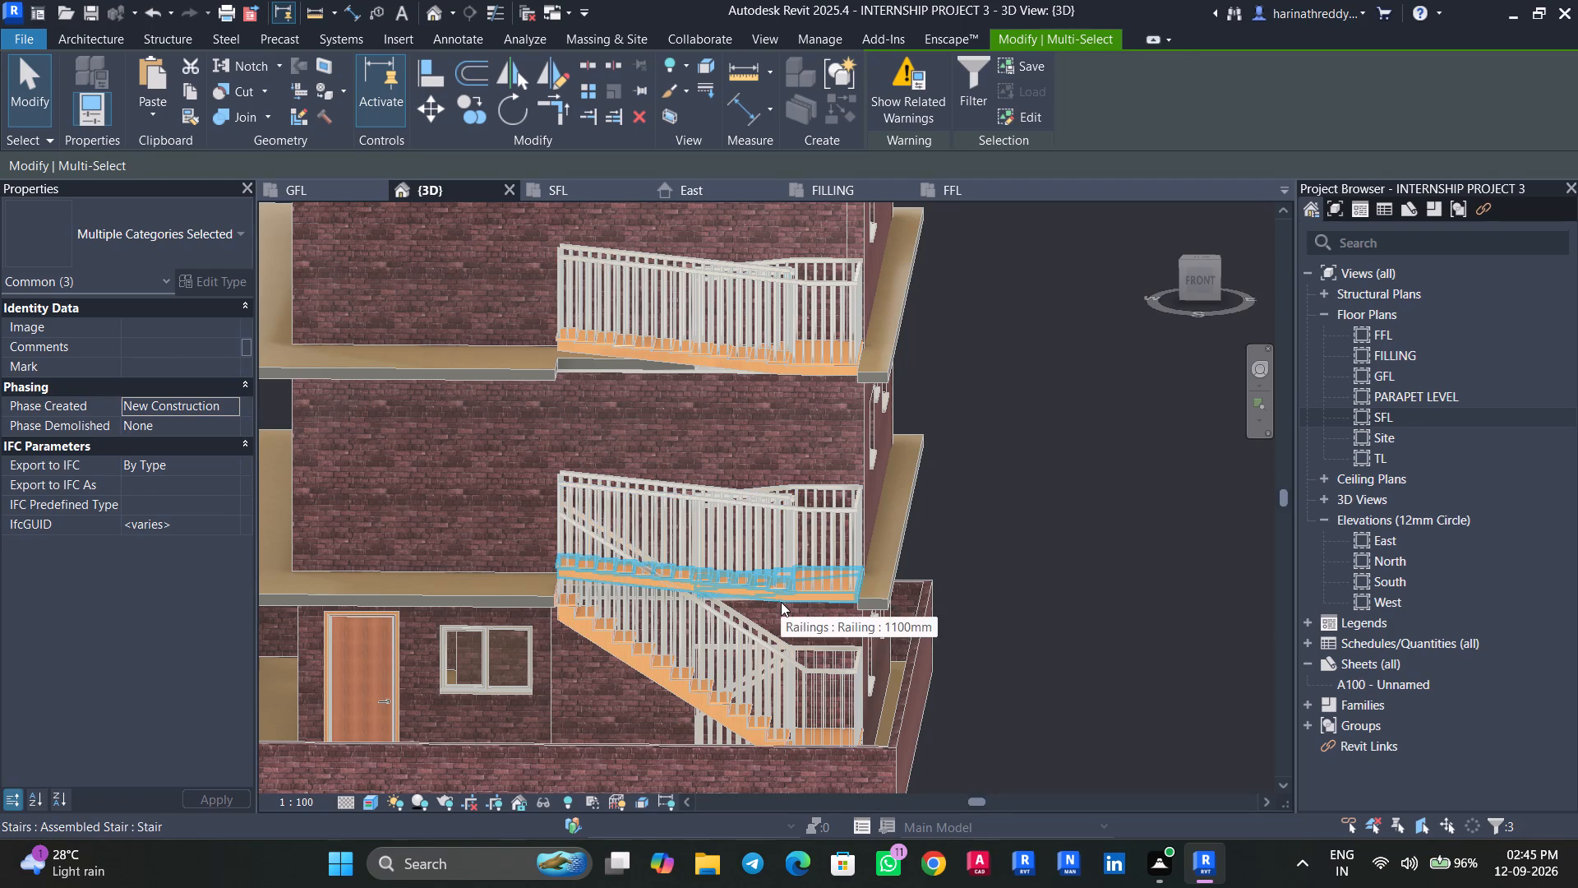
{"action": "middle_click_drag", "start_coordinate": [920, 636], "coordinate": [1071, 778], "text": "shift"}
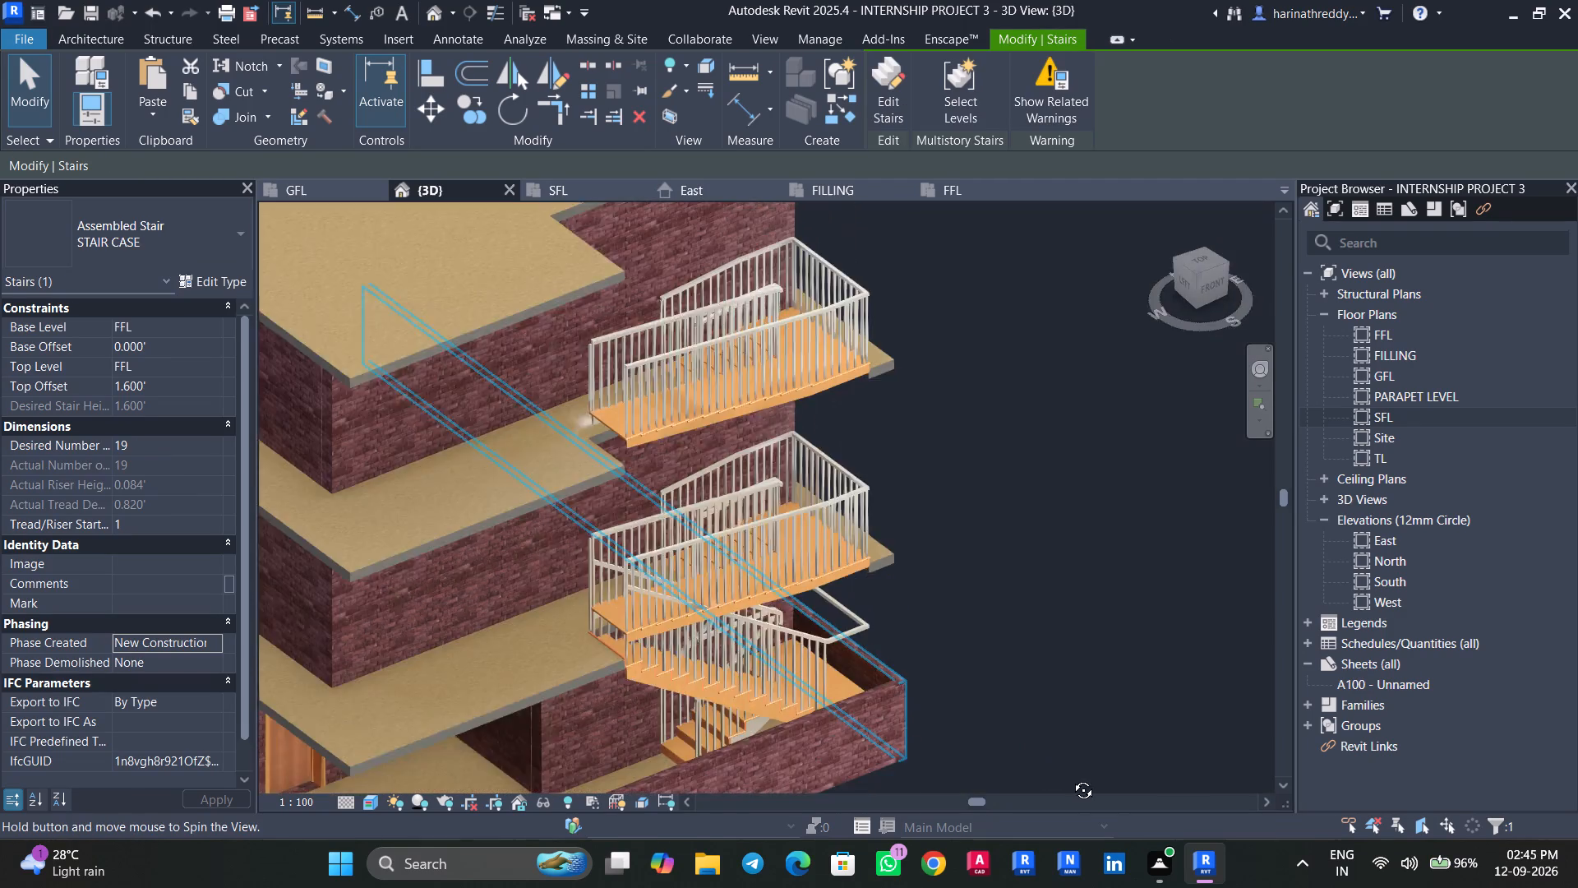
{"action": "middle_click_drag", "start_coordinate": [1071, 778], "coordinate": [1211, 542], "text": "shift"}
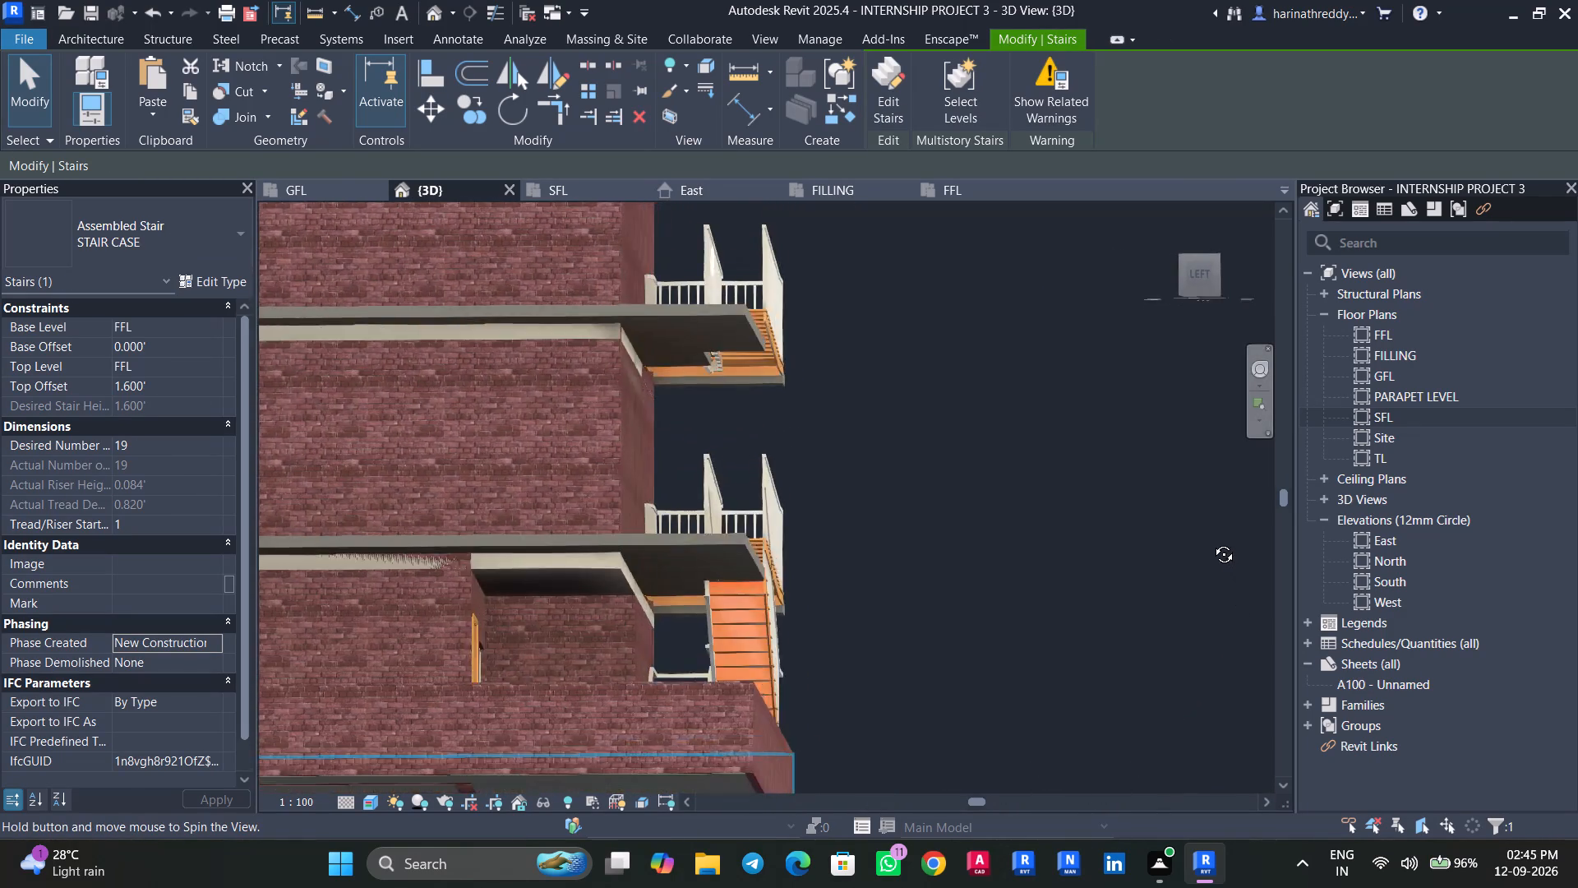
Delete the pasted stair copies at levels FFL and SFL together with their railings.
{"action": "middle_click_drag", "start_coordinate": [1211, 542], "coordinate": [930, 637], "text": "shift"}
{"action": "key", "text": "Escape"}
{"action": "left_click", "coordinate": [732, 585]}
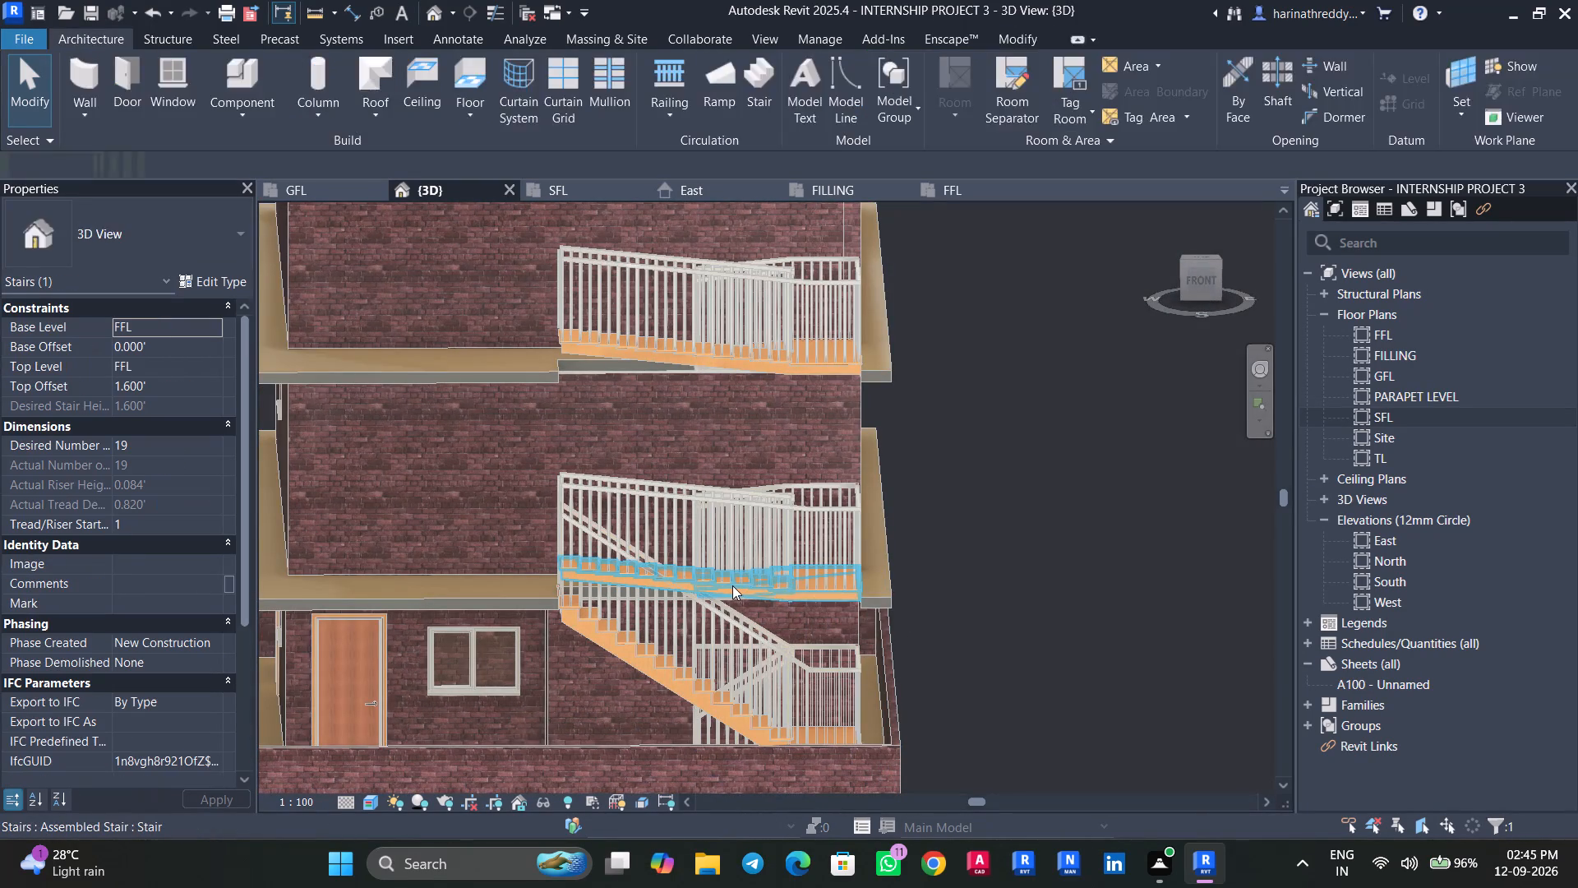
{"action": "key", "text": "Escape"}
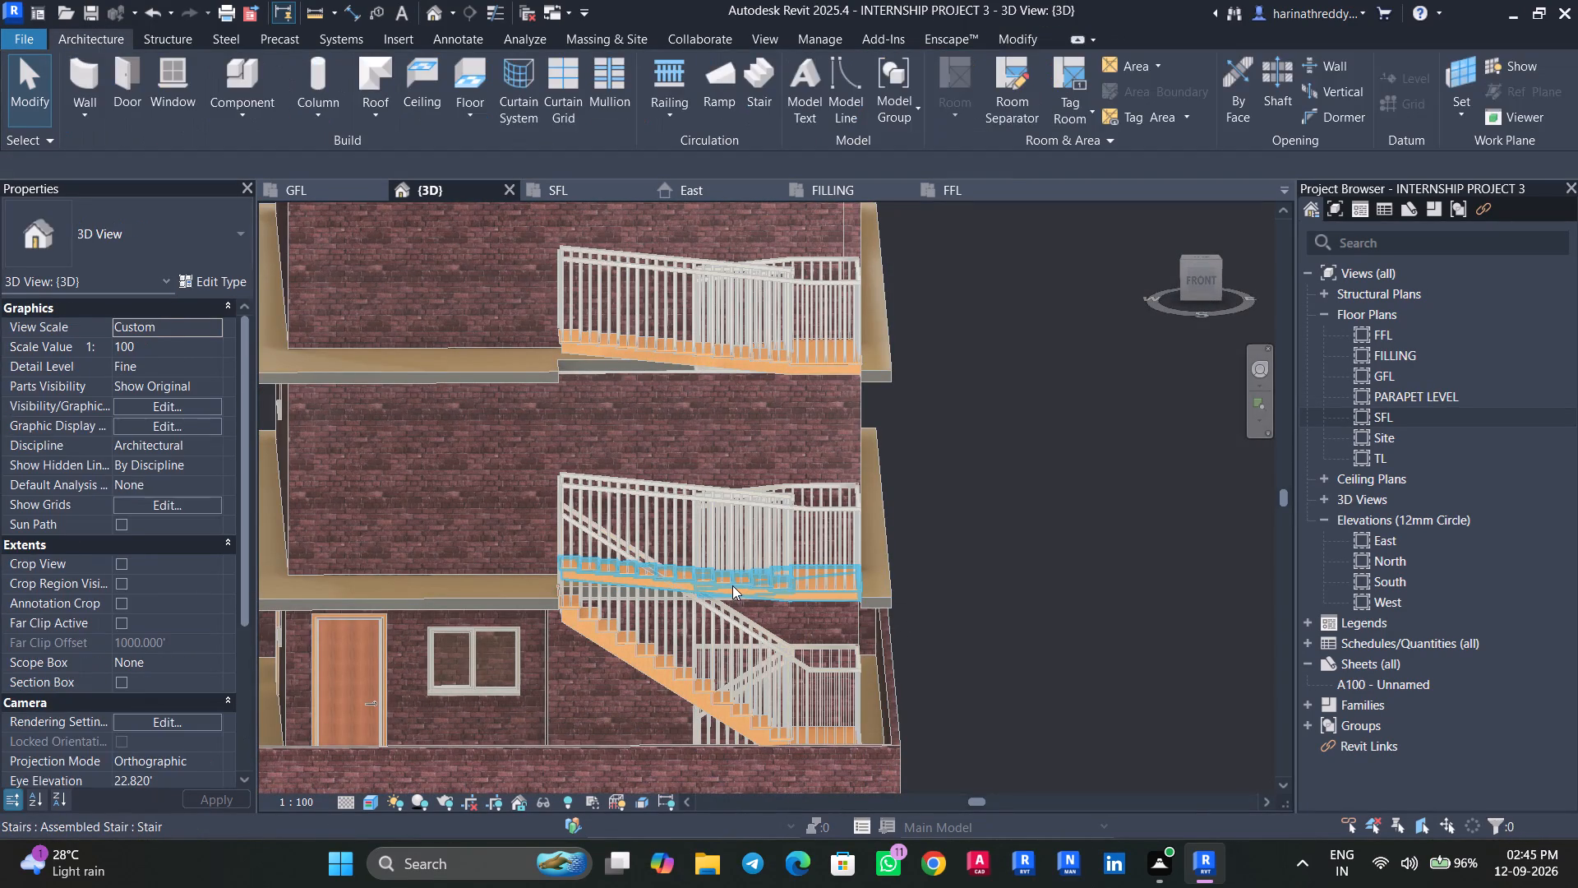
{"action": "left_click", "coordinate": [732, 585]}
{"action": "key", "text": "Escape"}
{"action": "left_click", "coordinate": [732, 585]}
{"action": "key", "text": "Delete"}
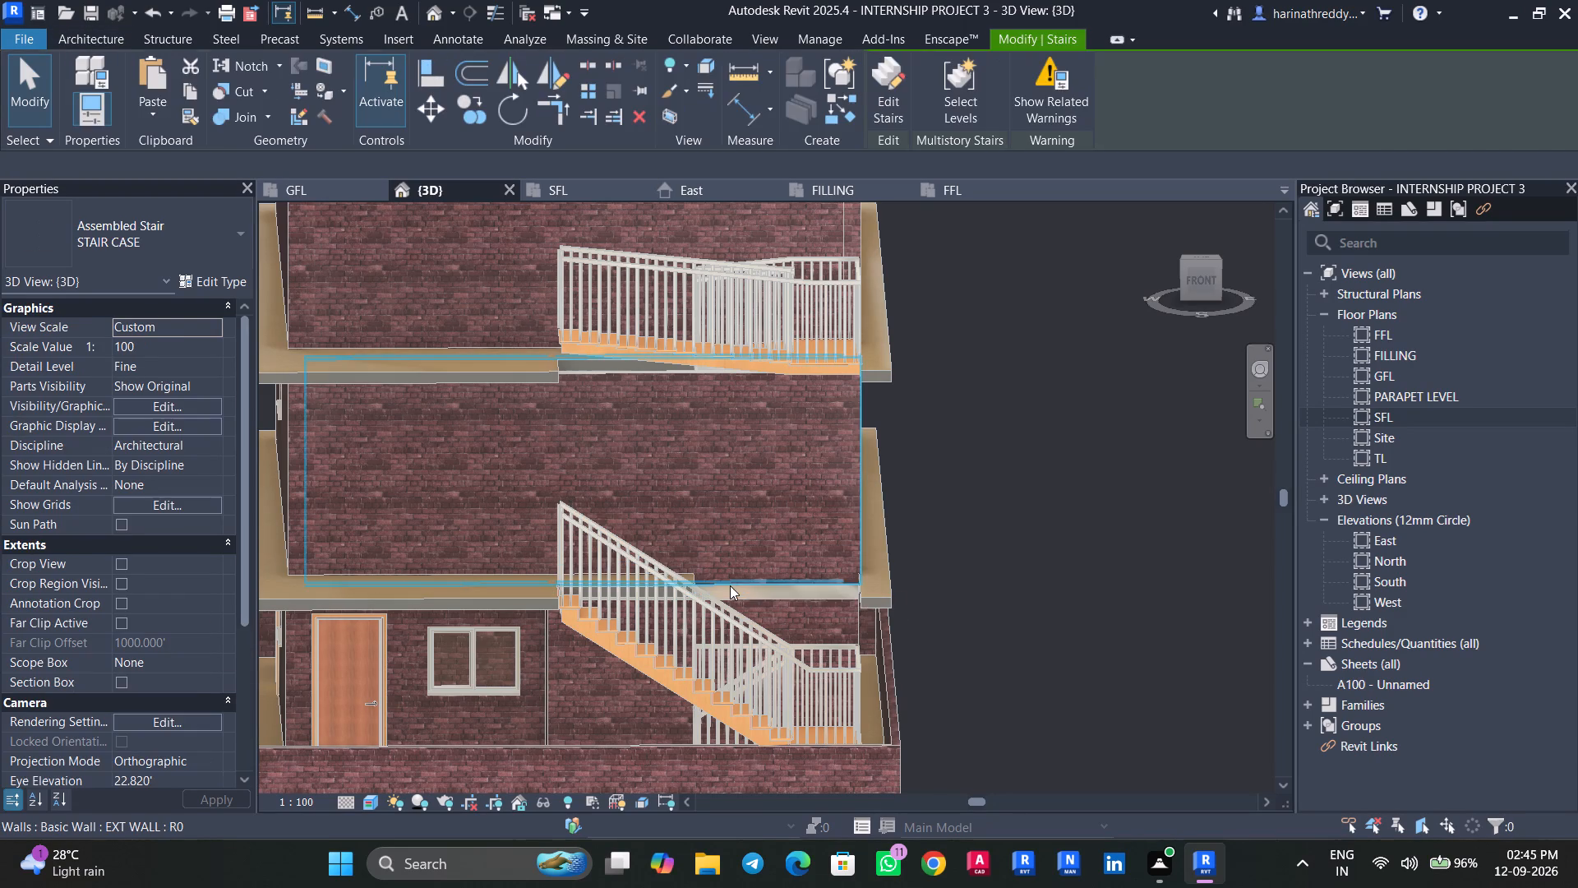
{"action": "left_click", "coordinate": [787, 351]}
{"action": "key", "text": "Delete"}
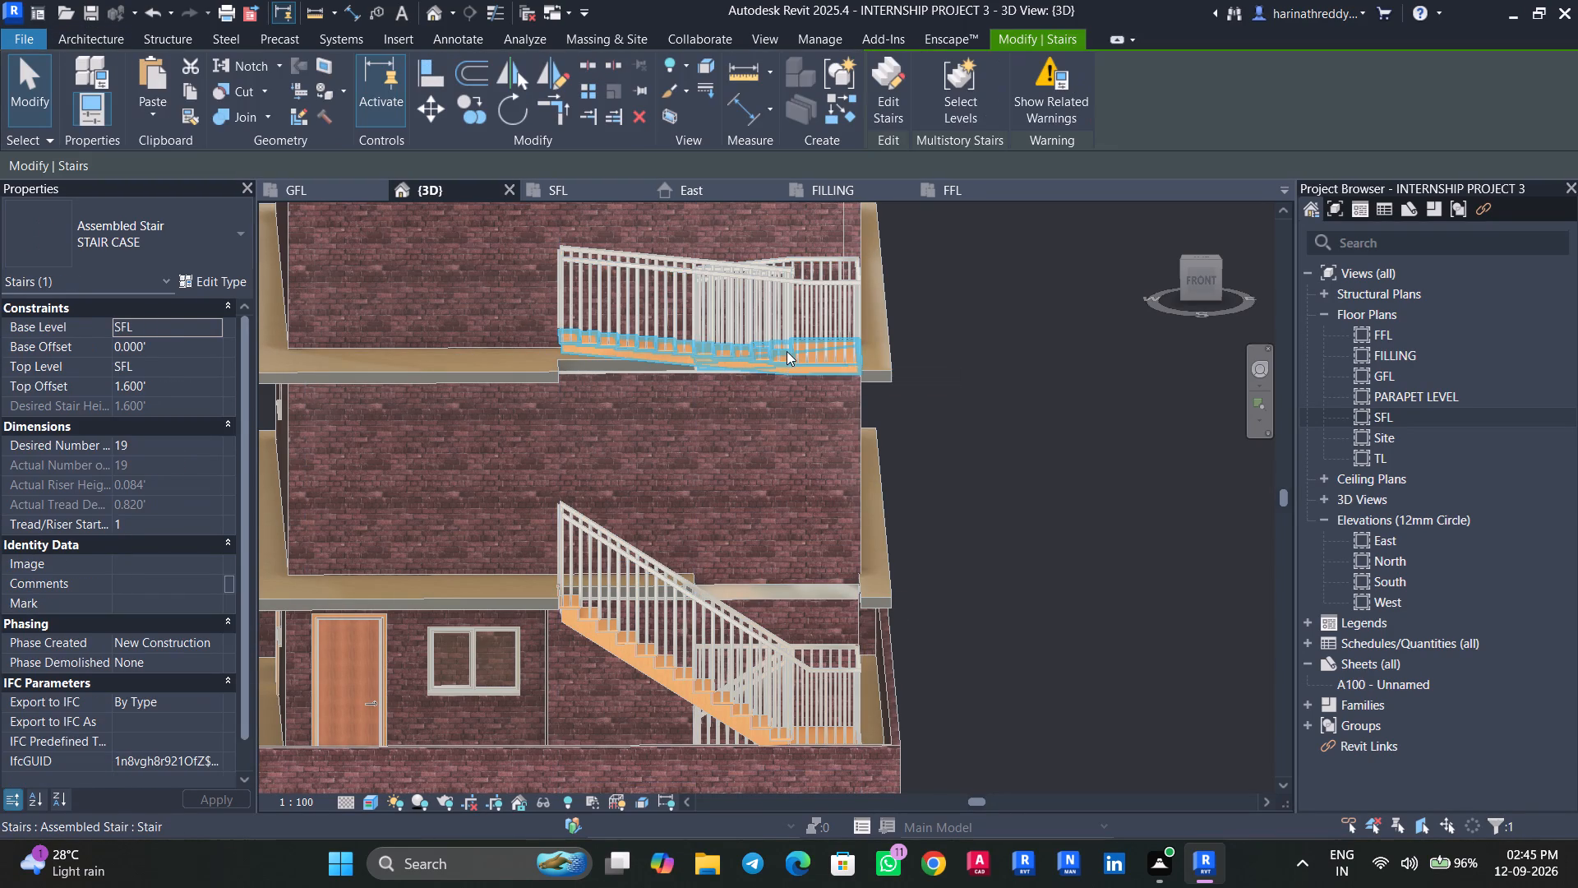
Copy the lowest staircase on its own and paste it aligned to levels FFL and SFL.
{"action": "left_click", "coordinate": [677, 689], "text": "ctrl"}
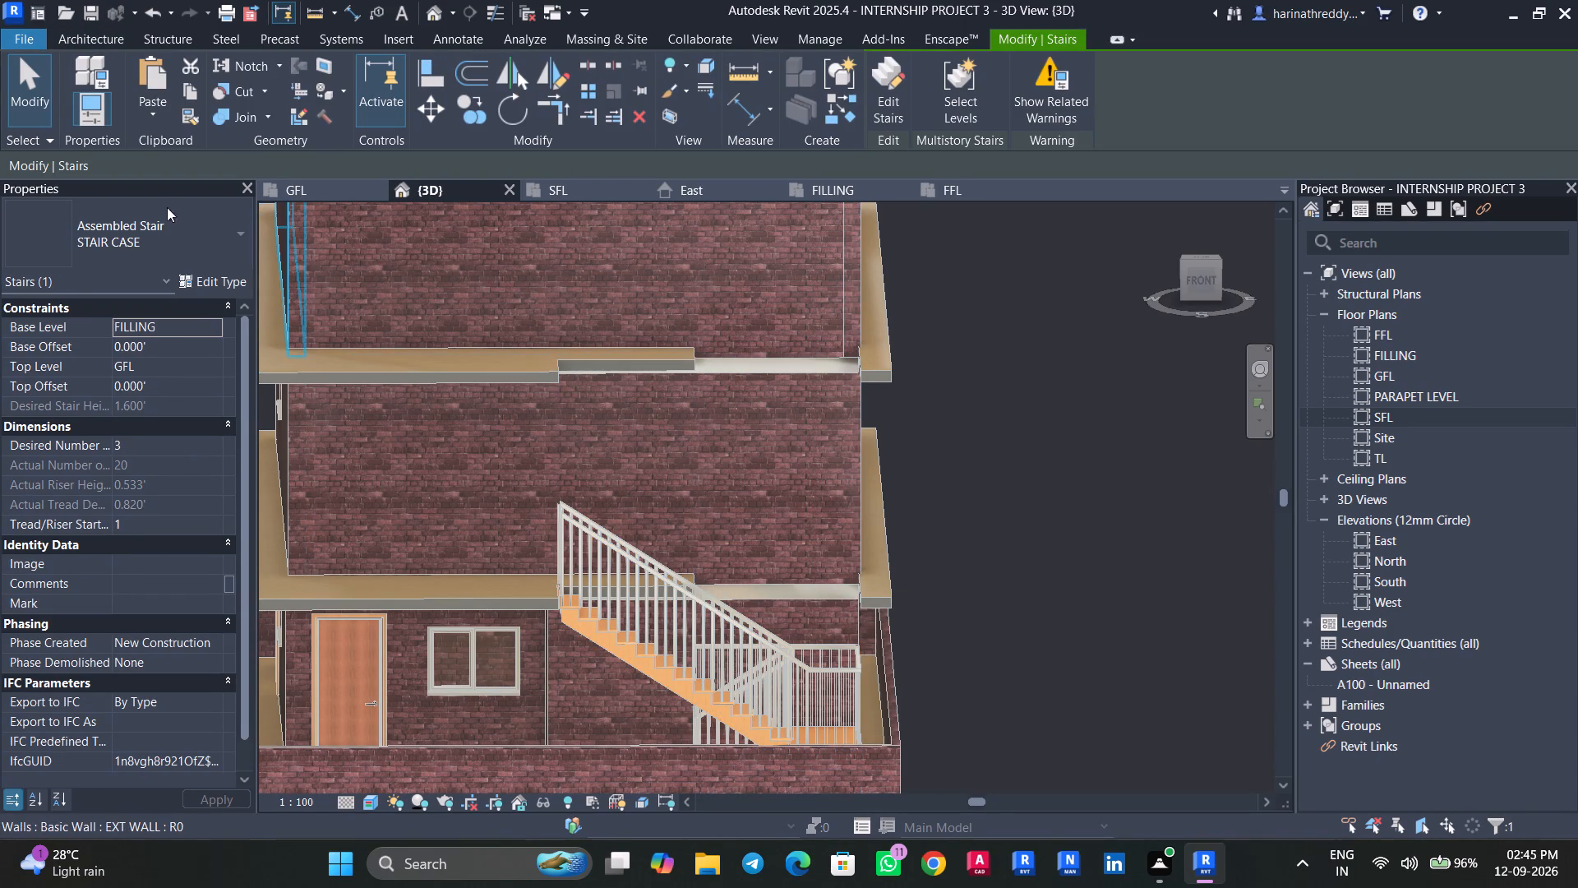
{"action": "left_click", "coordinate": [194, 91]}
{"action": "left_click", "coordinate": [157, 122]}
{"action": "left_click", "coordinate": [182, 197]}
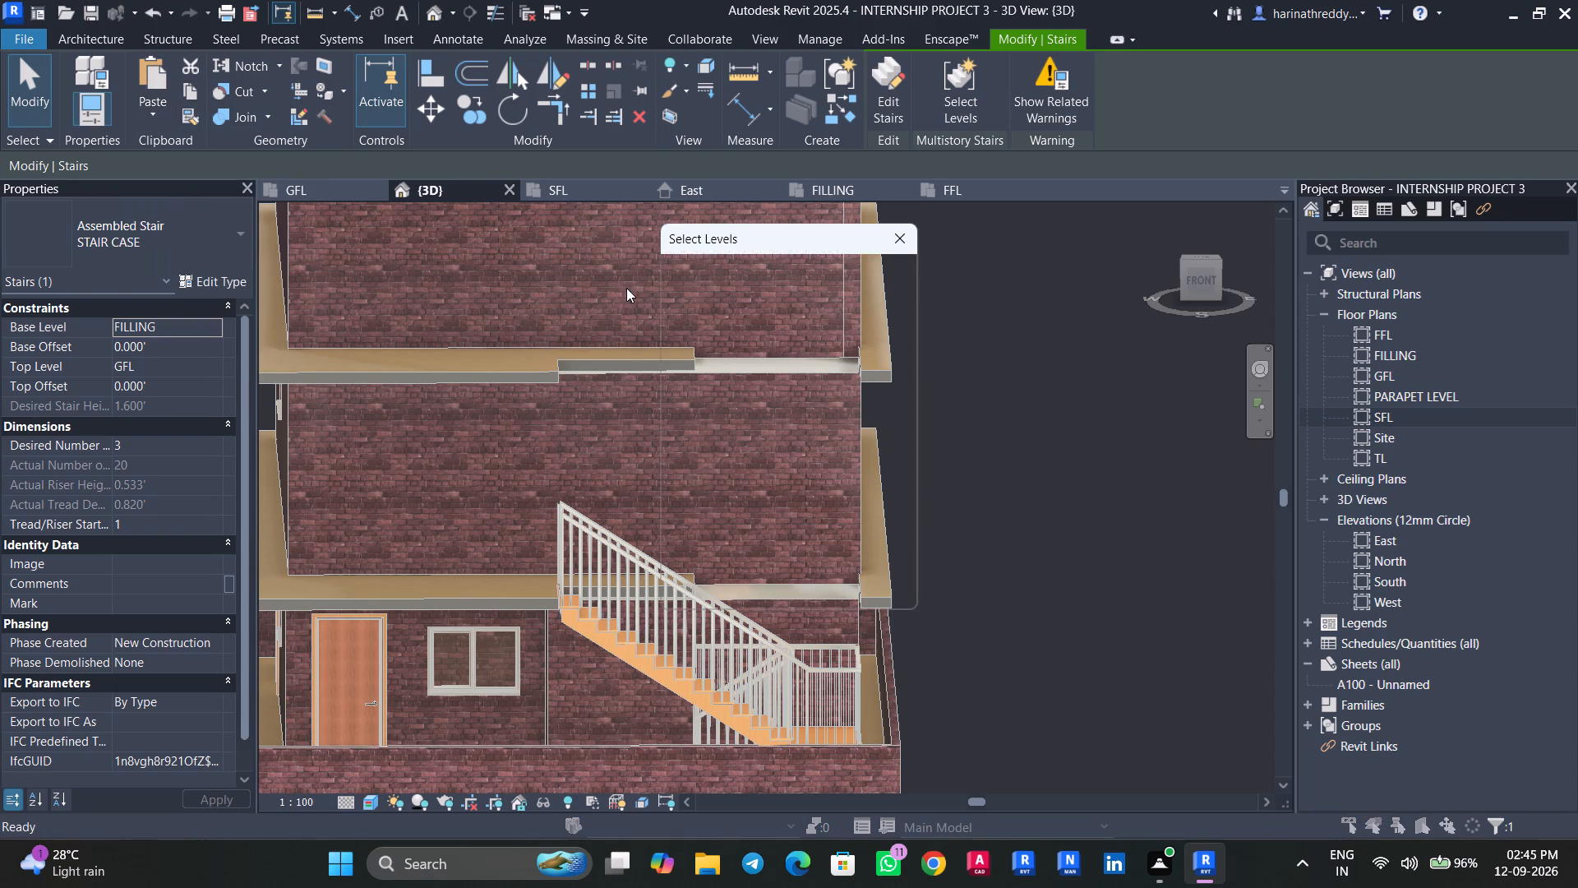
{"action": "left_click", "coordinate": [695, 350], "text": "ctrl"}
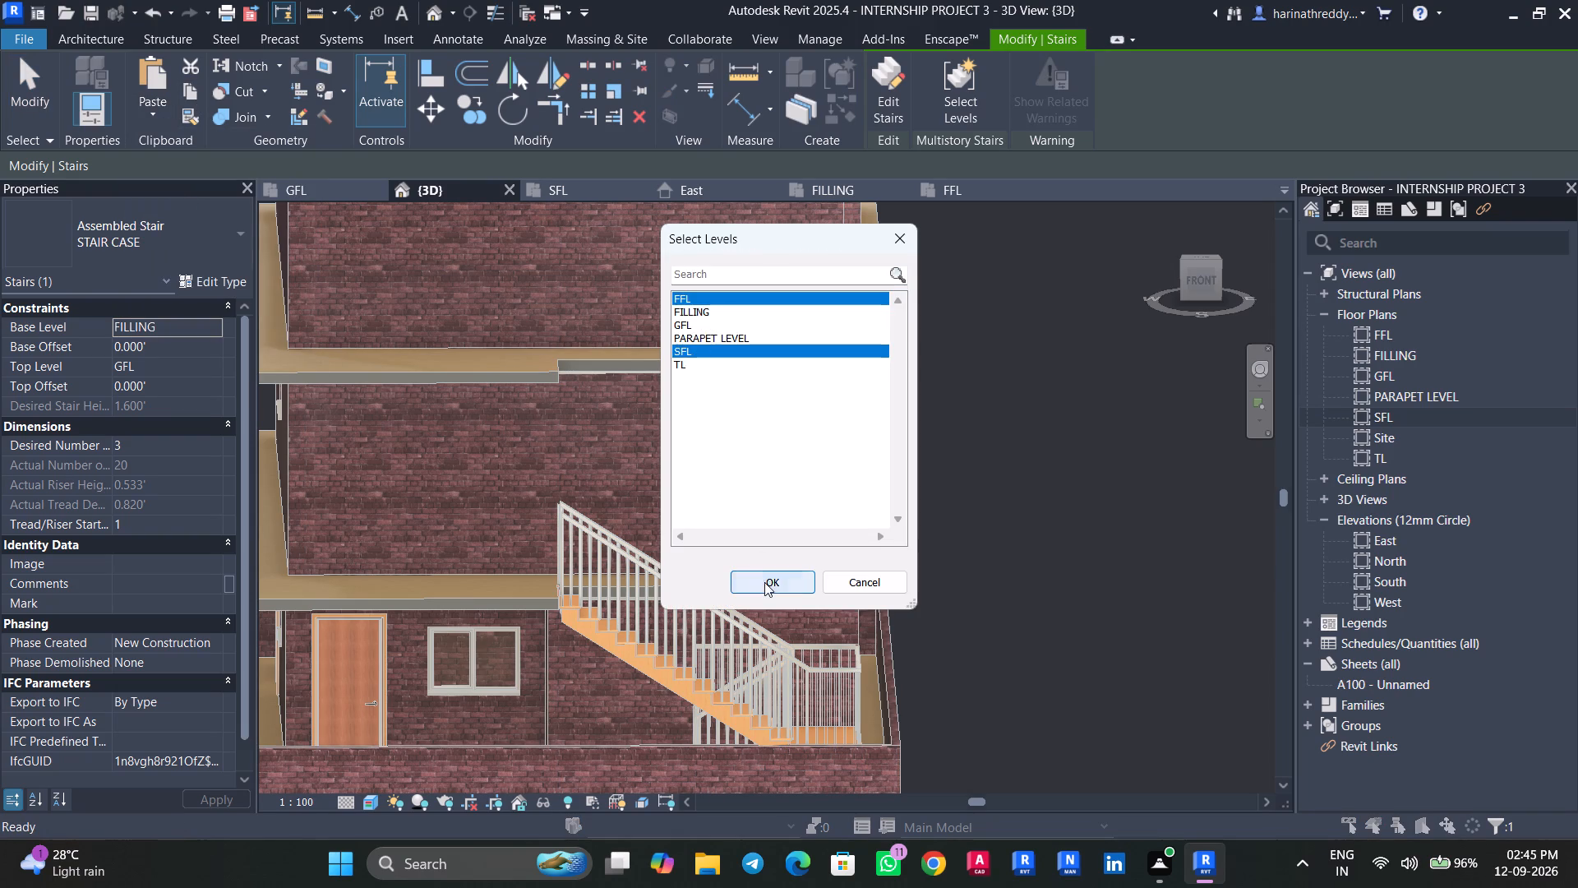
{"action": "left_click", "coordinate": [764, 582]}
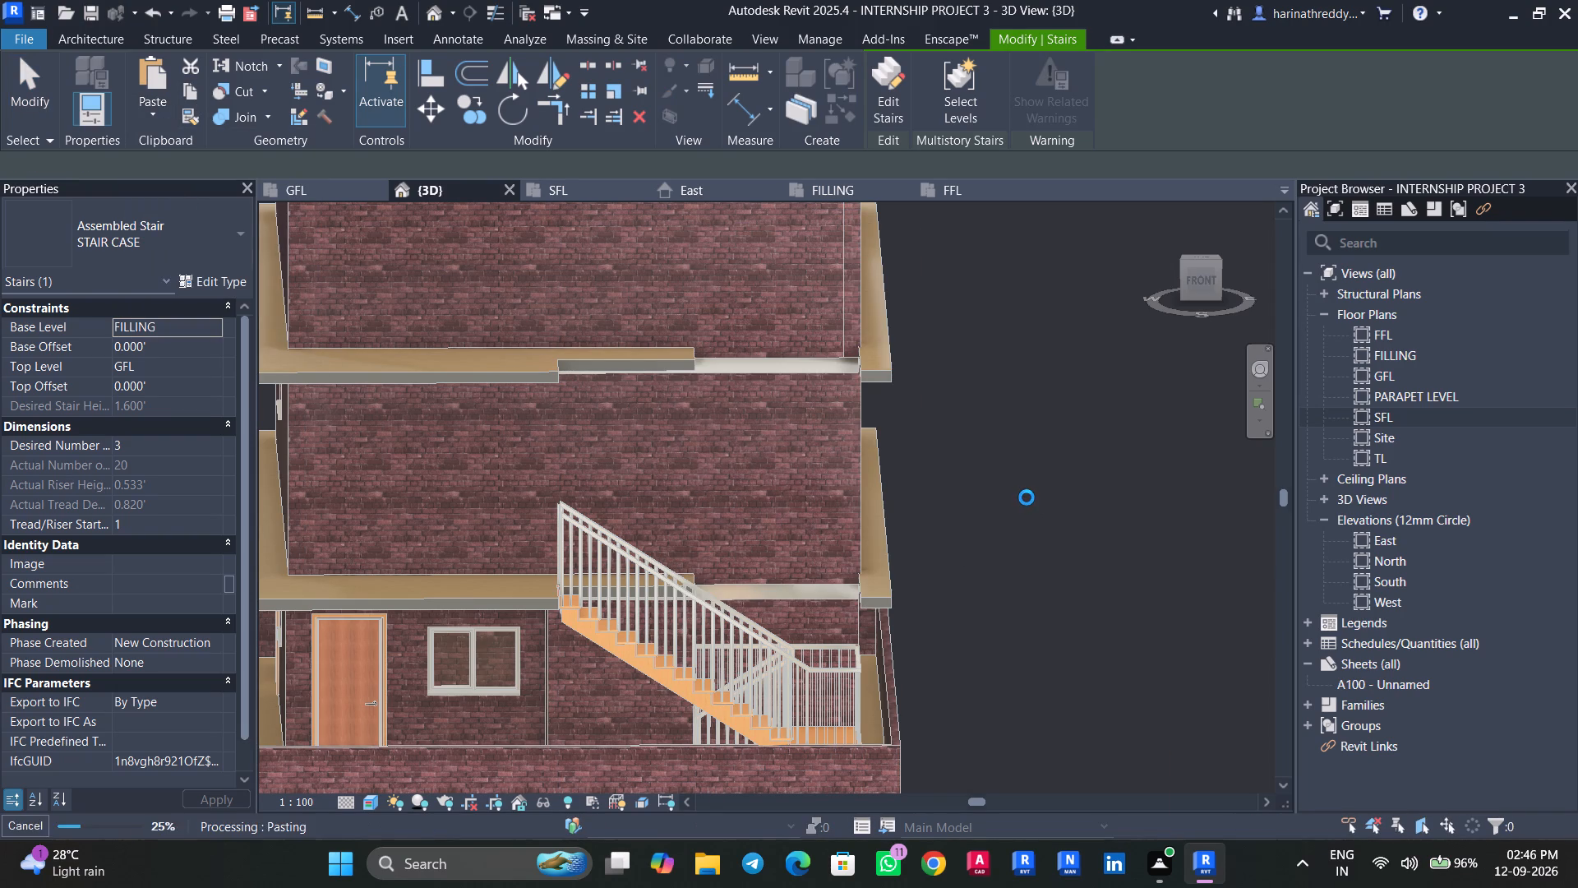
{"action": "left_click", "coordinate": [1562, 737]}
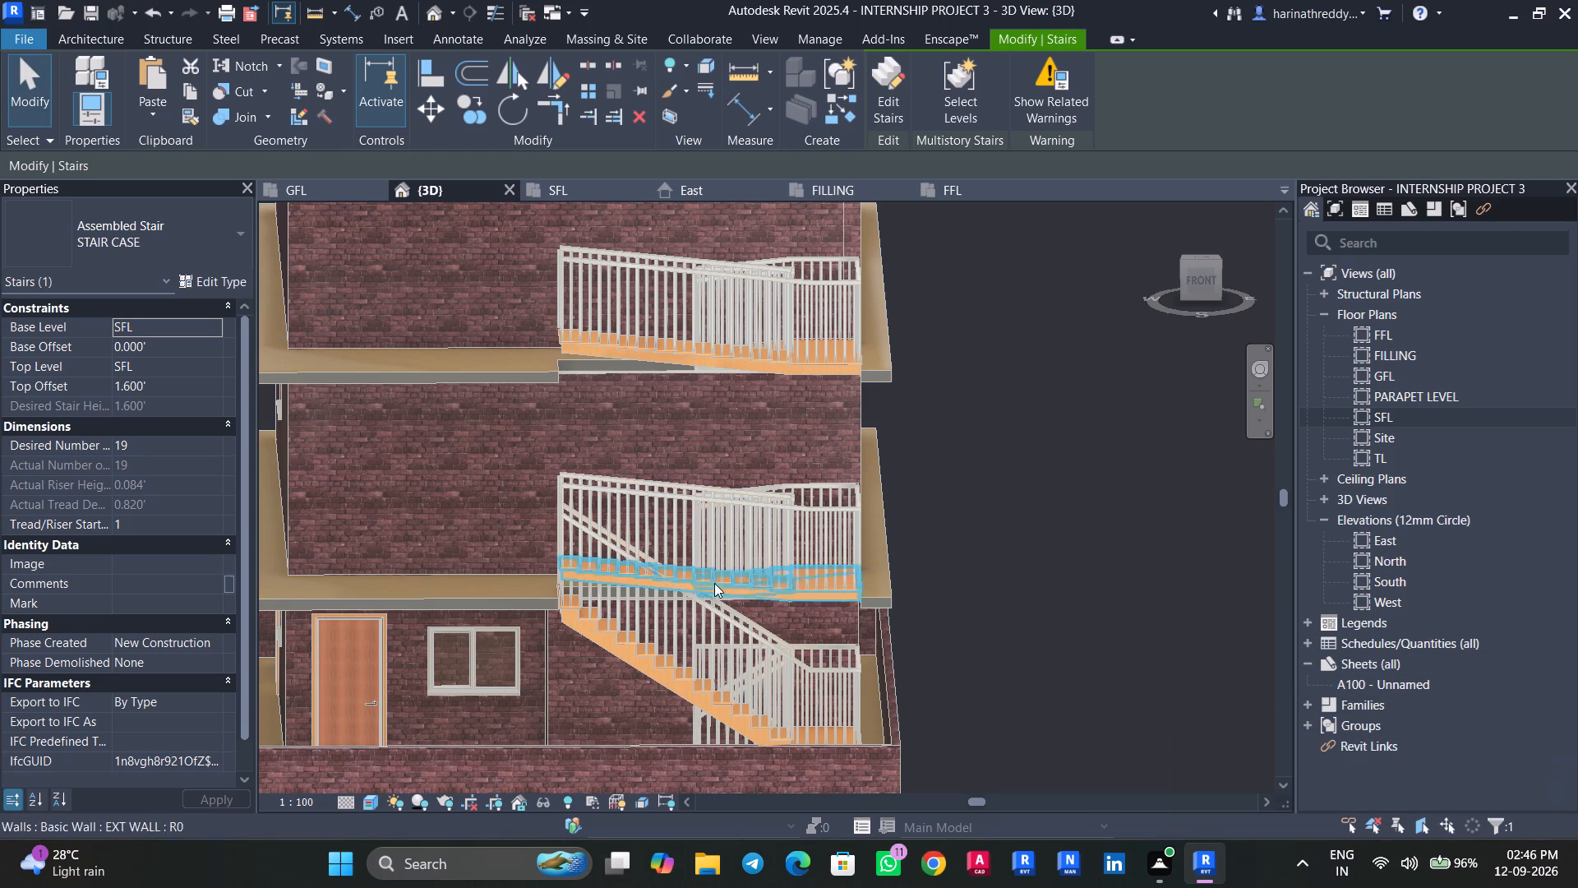
Undo the pasted stair copies and the stair edit that deleted the middle and top flights.
{"action": "left_click", "coordinate": [732, 554]}
{"action": "key", "text": "Delete"}
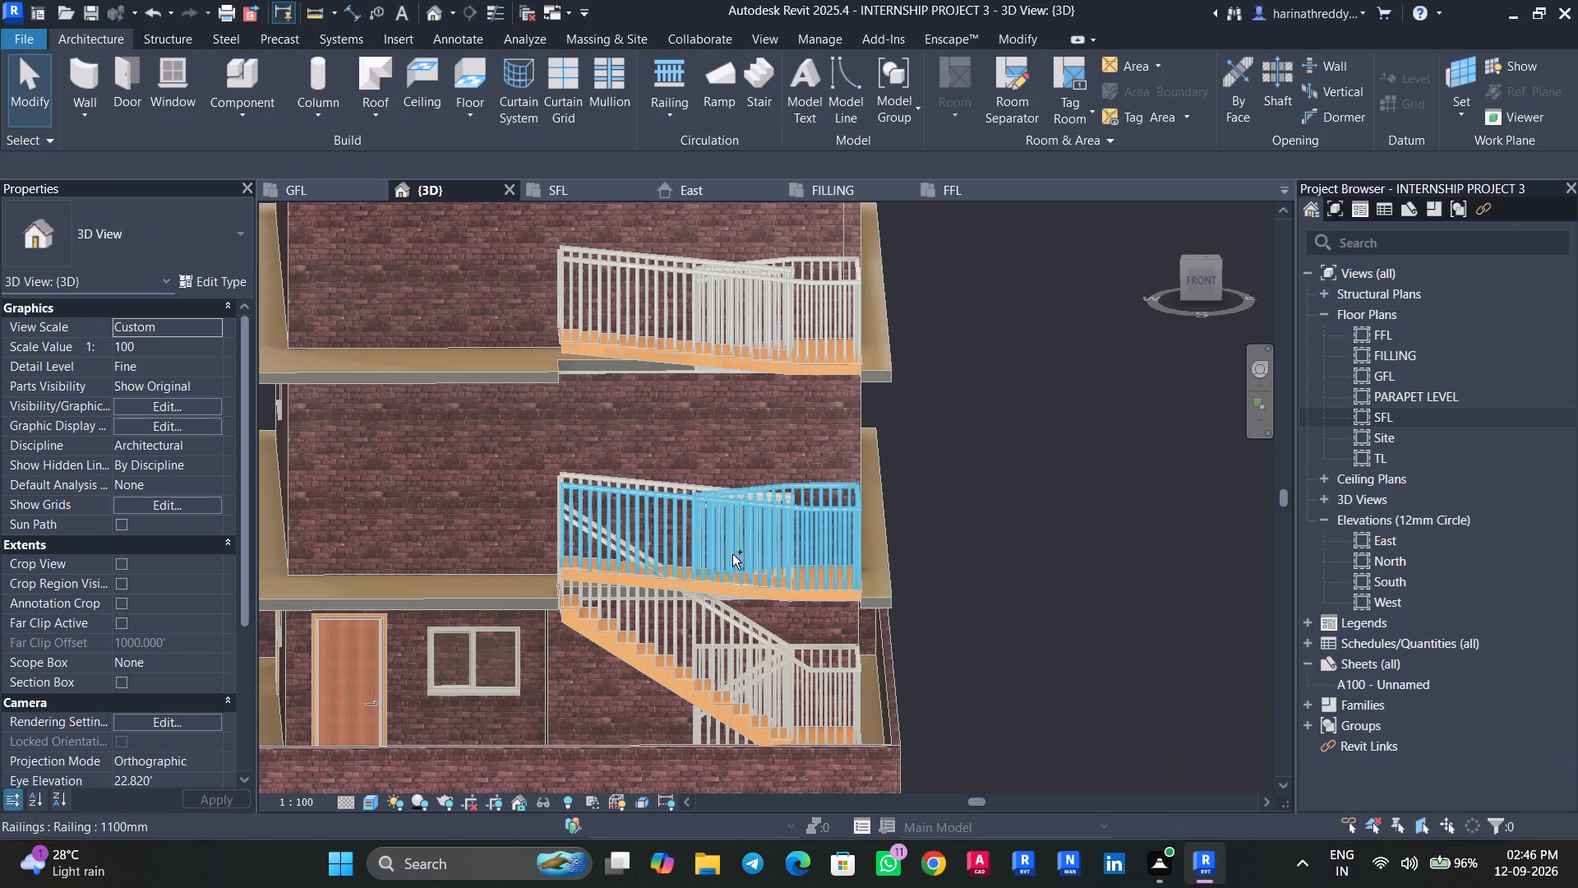
{"action": "key", "text": "ctrl+z"}
{"action": "key", "text": "ctrl+z"}
{"action": "key", "text": "ctrl+z"}
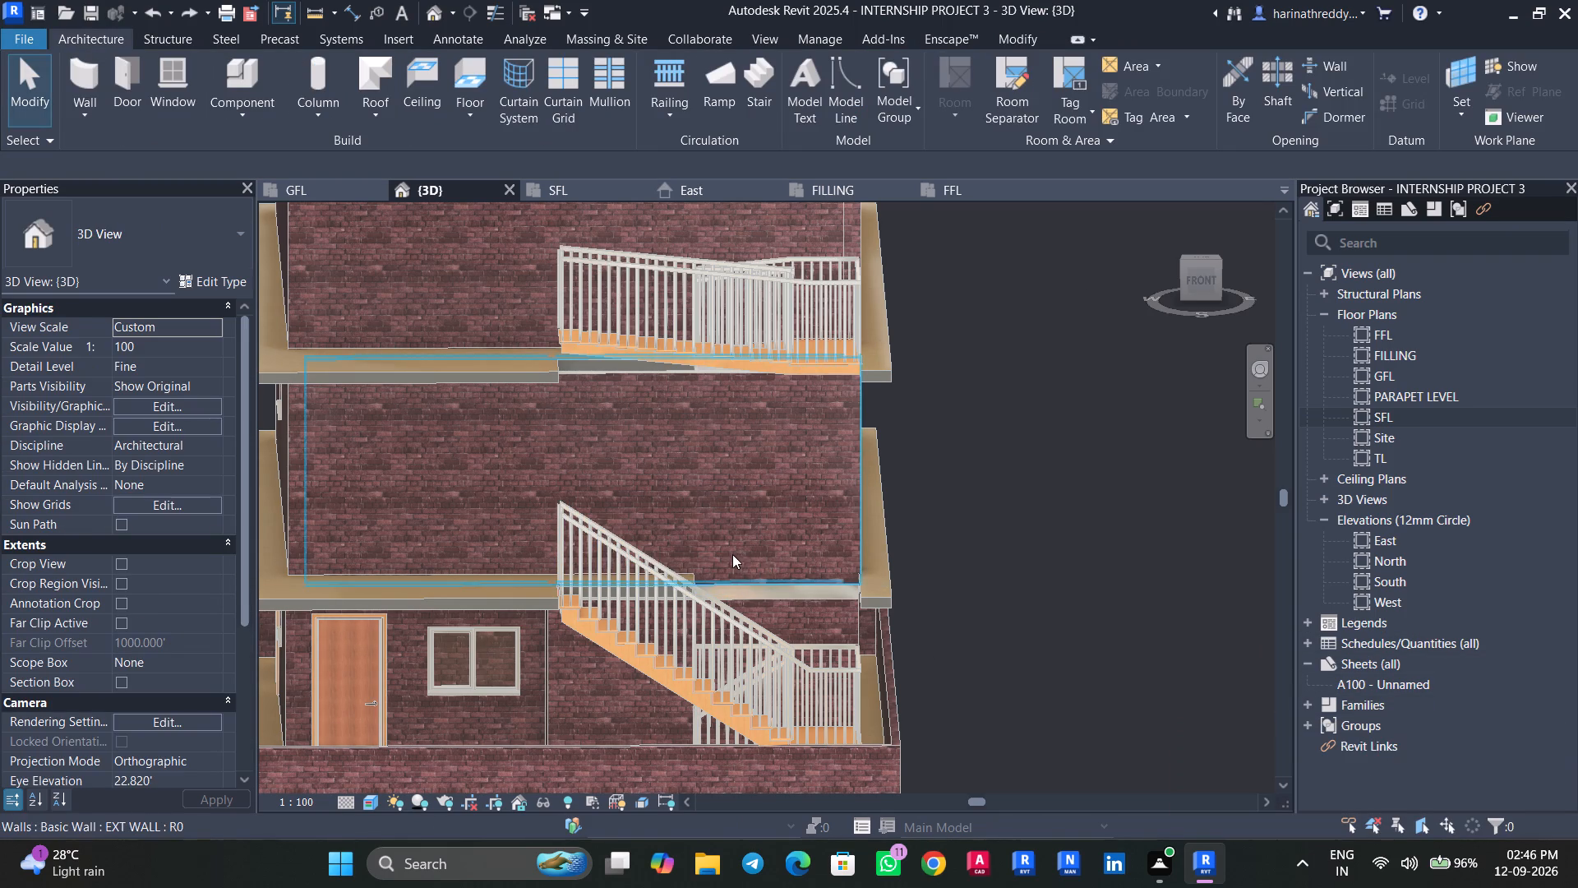
{"action": "key", "text": "ctrl+z"}
{"action": "key", "text": "ctrl+z"}
{"action": "key", "text": "ctrl+z"}
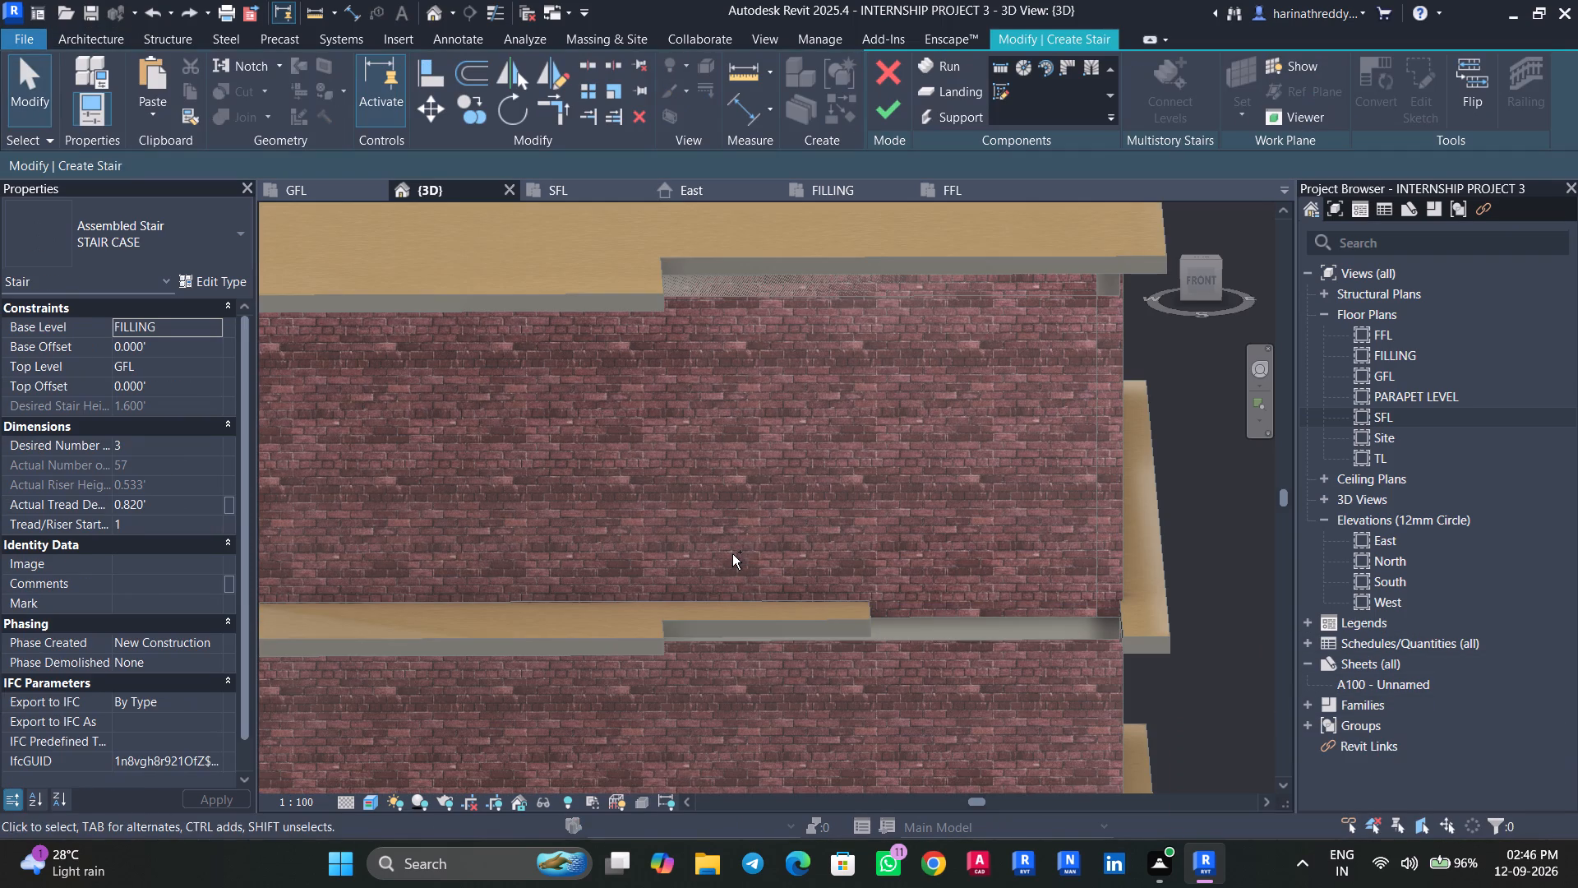
{"action": "key", "text": "ctrl+z"}
{"action": "key", "text": "ctrl+z"}
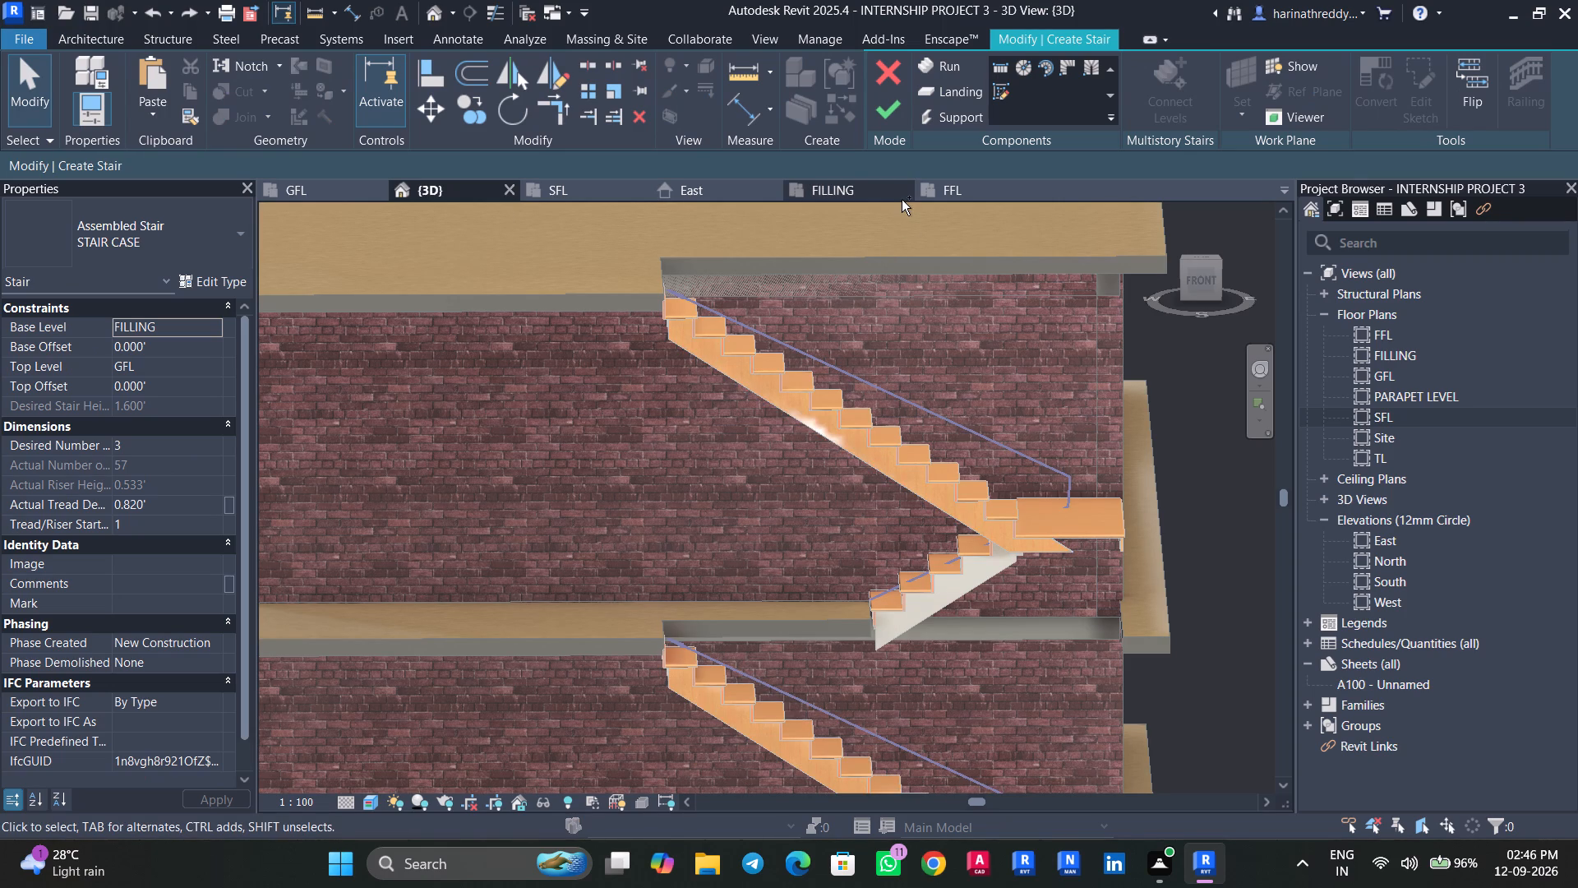
{"action": "key", "text": "ctrl+z"}
Inspect the staircase flights and floor slabs on all storeys from several sides and from above.
{"action": "scroll", "coordinate": [1077, 439], "scroll_direction": "up", "scroll_amount": 1}
{"action": "scroll", "coordinate": [1077, 439], "scroll_direction": "down", "scroll_amount": 4}
{"action": "scroll", "coordinate": [1077, 437], "scroll_direction": "up", "scroll_amount": 1}
{"action": "scroll", "coordinate": [1077, 437], "scroll_direction": "down", "scroll_amount": 1}
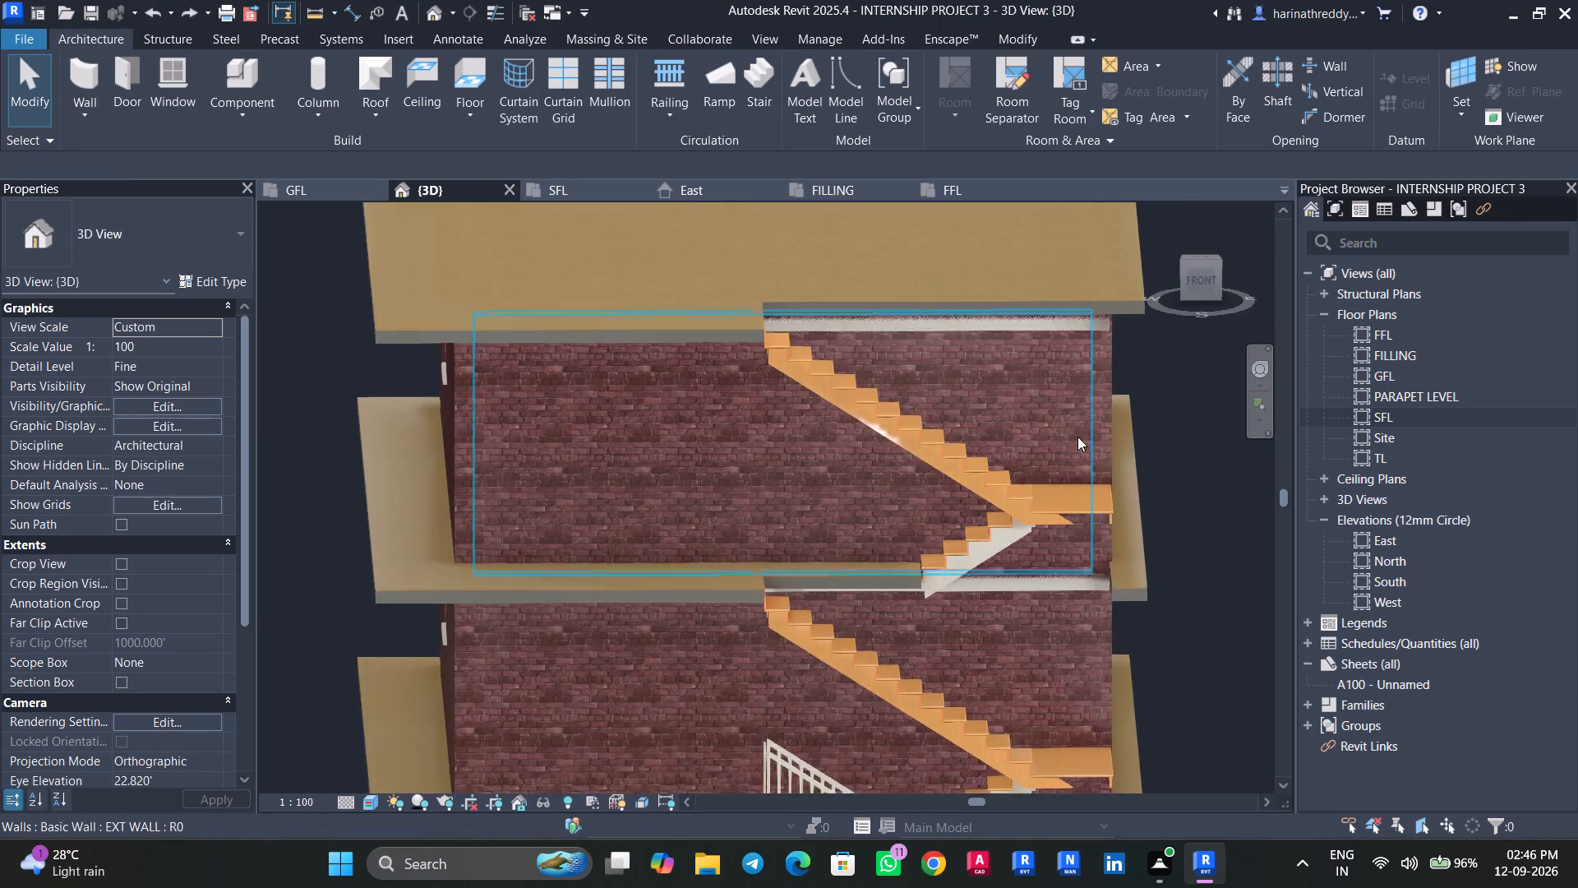
{"action": "scroll", "coordinate": [1174, 608], "scroll_direction": "down", "scroll_amount": 3}
{"action": "middle_click_drag", "start_coordinate": [1176, 608], "coordinate": [910, 766]}
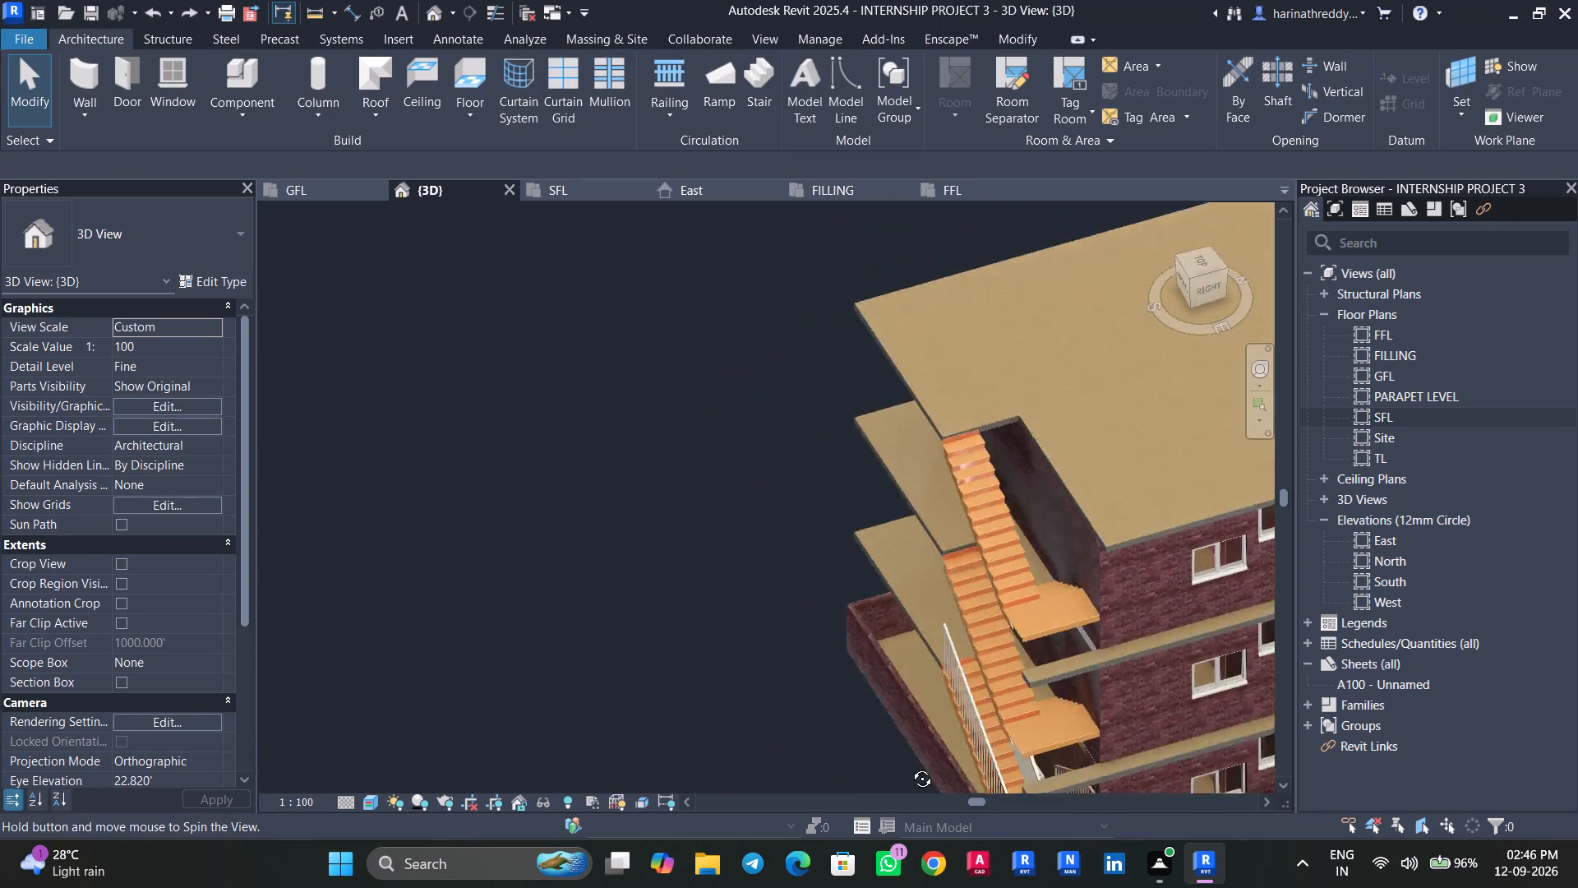
{"action": "middle_click_drag", "start_coordinate": [910, 766], "coordinate": [992, 720]}
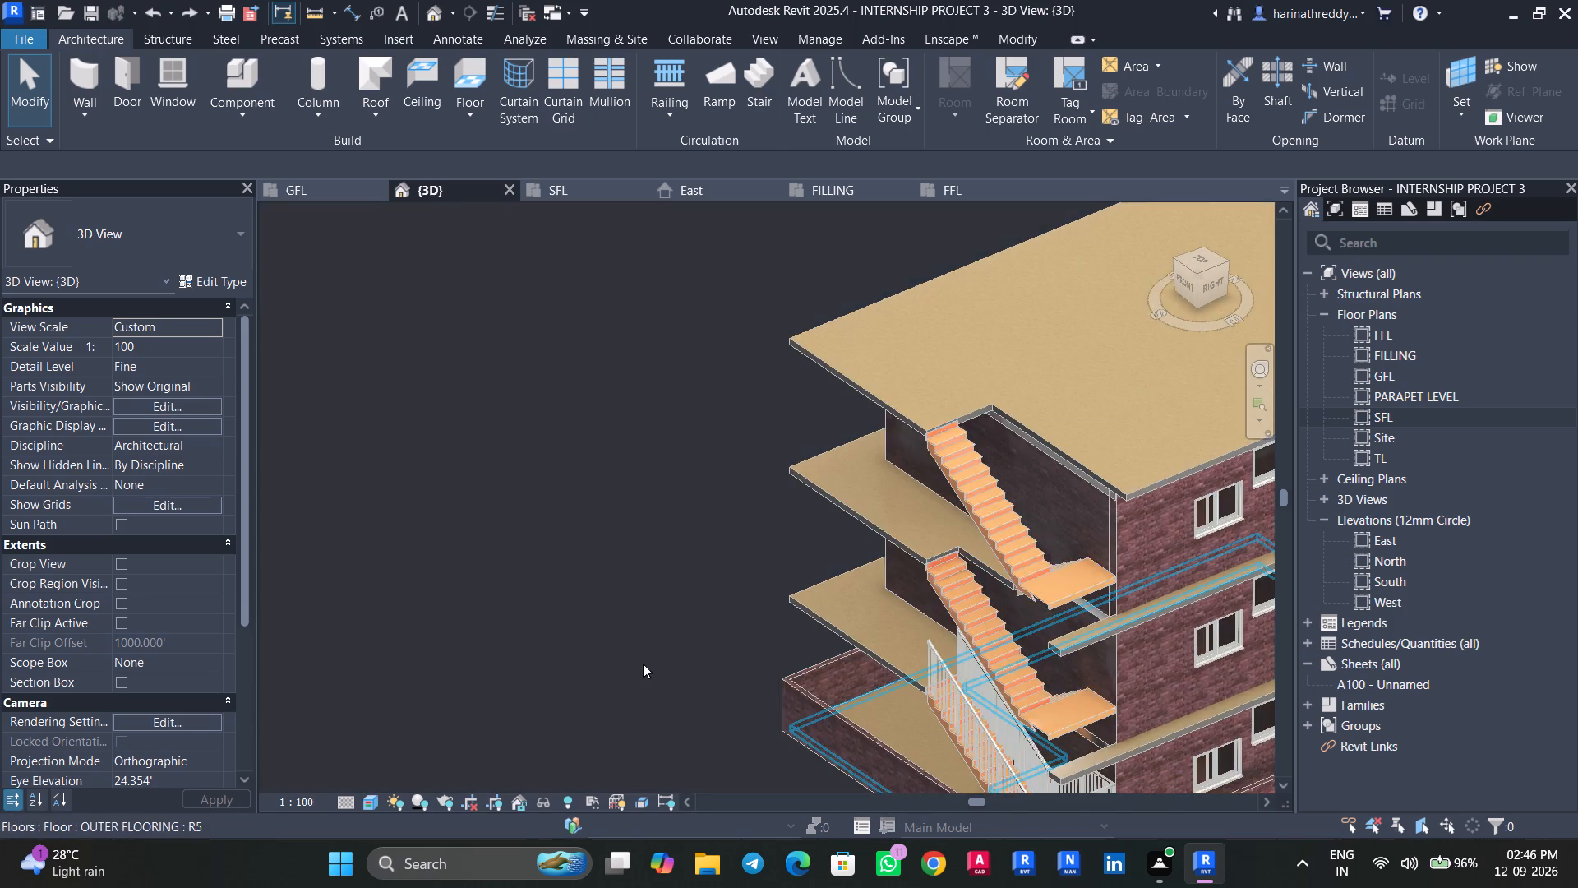
{"action": "scroll", "coordinate": [648, 658], "scroll_direction": "up", "scroll_amount": 3}
{"action": "middle_click_drag", "start_coordinate": [646, 641], "coordinate": [435, 534]}
{"action": "scroll", "coordinate": [427, 536], "scroll_direction": "down", "scroll_amount": 4}
{"action": "middle_click_drag", "start_coordinate": [427, 536], "coordinate": [695, 549], "text": "shift"}
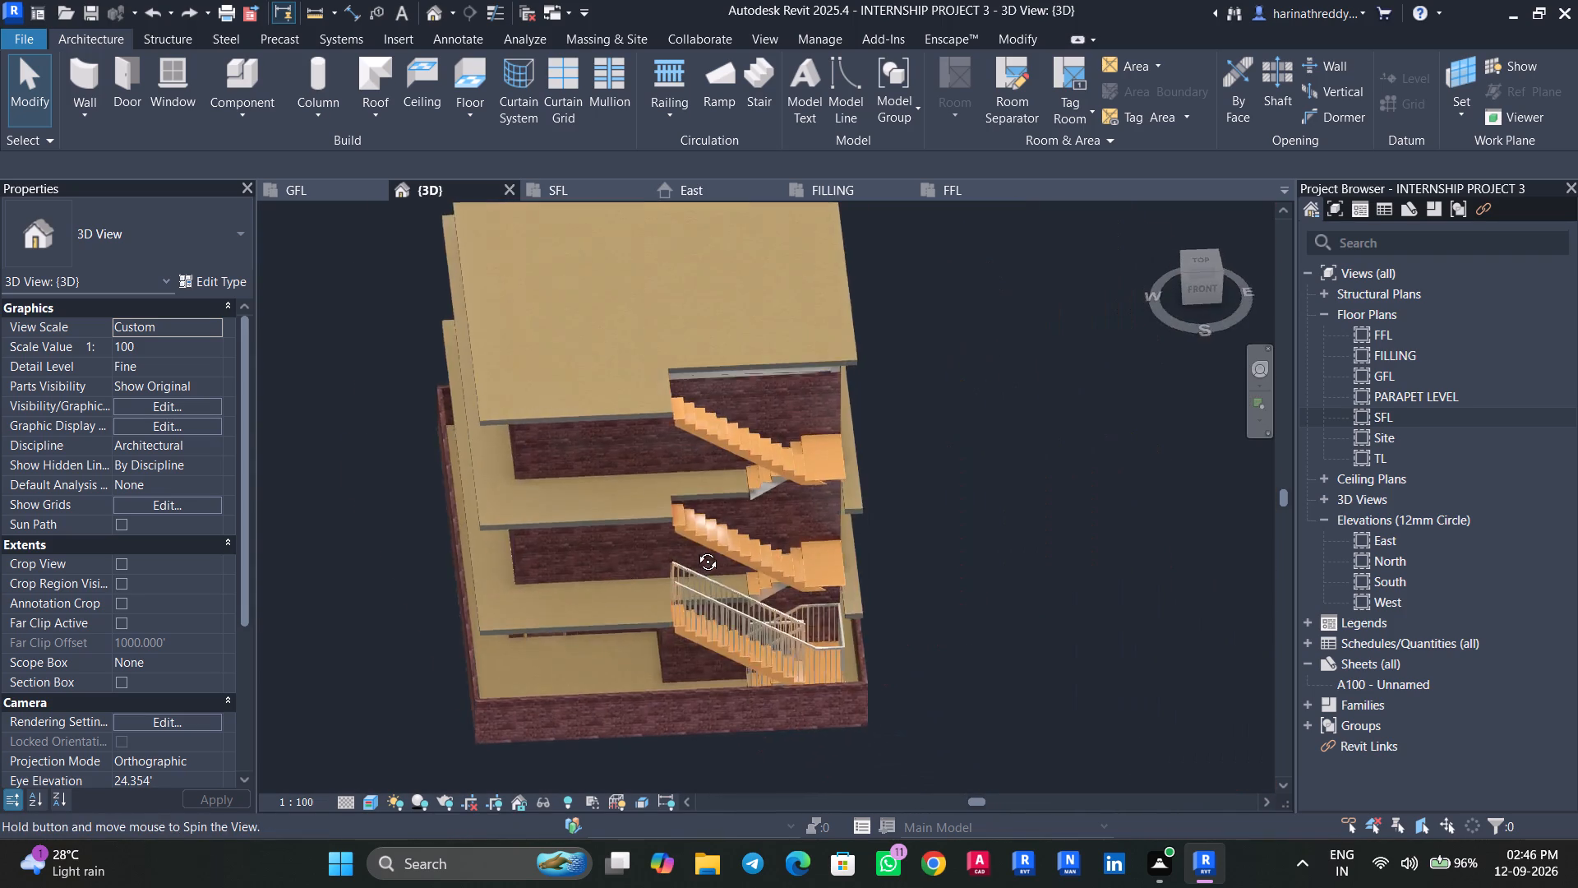
{"action": "middle_click_drag", "start_coordinate": [695, 549], "coordinate": [789, 517], "text": "shift"}
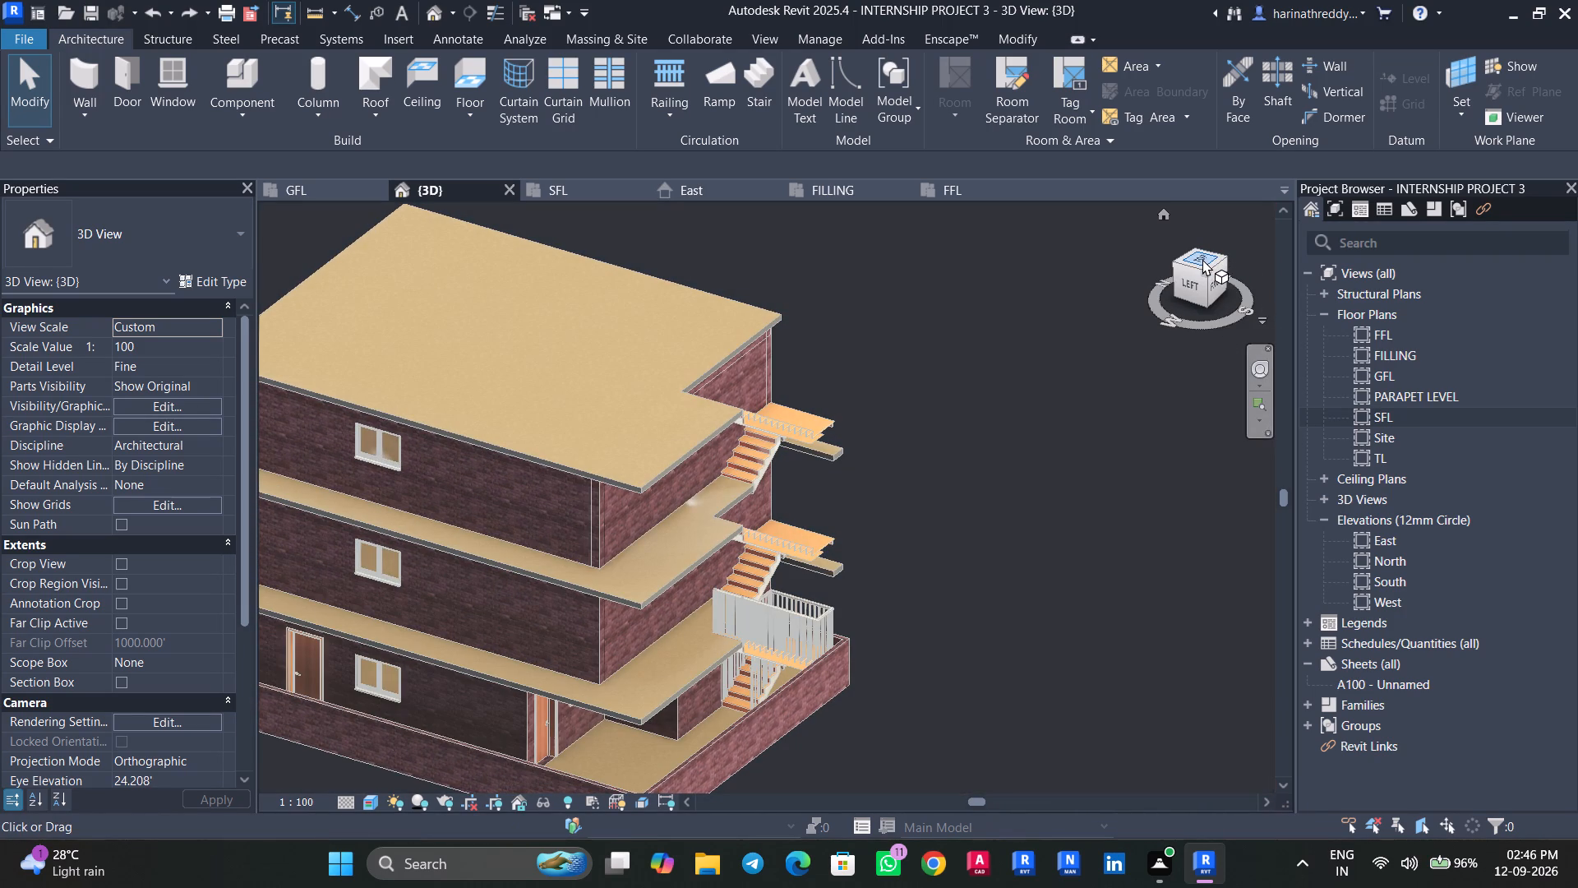
{"action": "left_click", "coordinate": [1202, 259]}
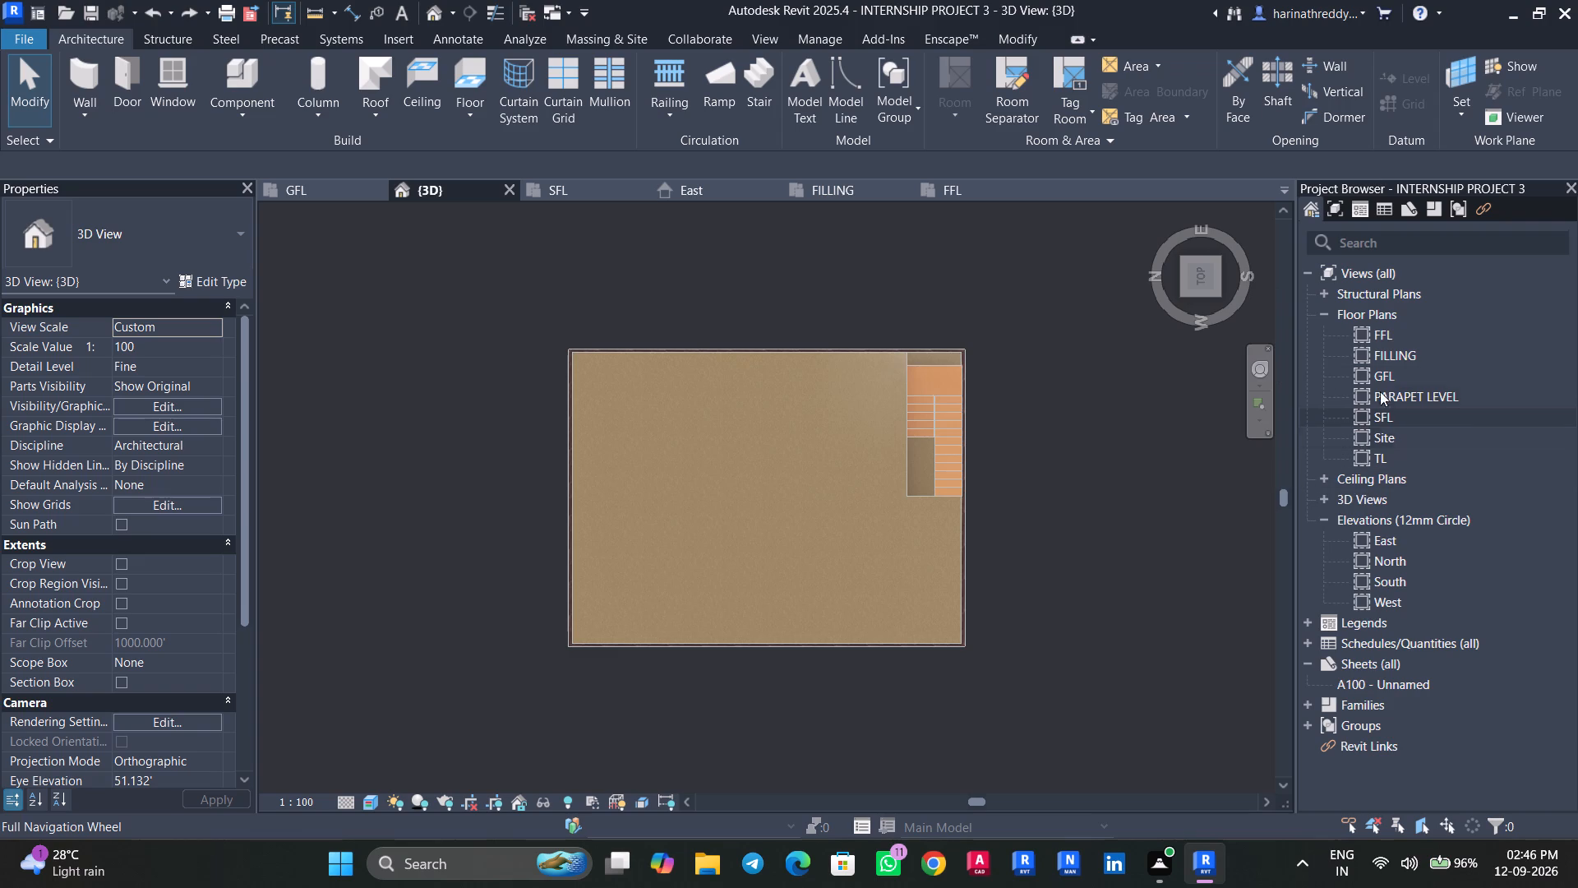
In the FFL floor plan, sketch a 1100mm railing about 29.17 ft long along the outer flooring's north edge and finish it.
{"action": "double_click", "coordinate": [1391, 335]}
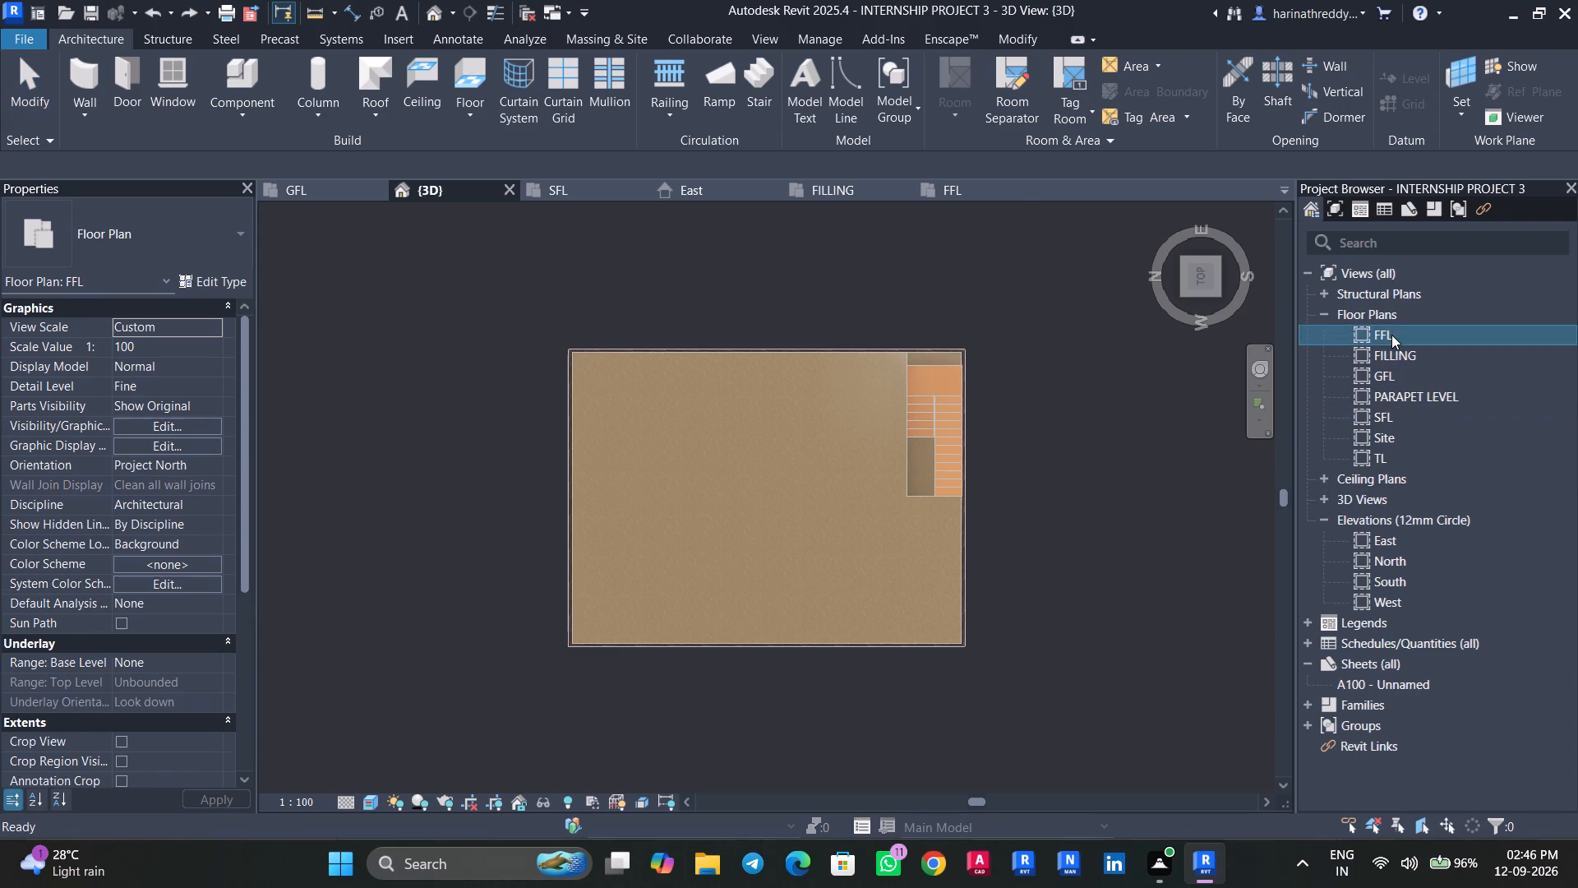
{"action": "scroll", "coordinate": [828, 580], "scroll_direction": "down", "scroll_amount": 11}
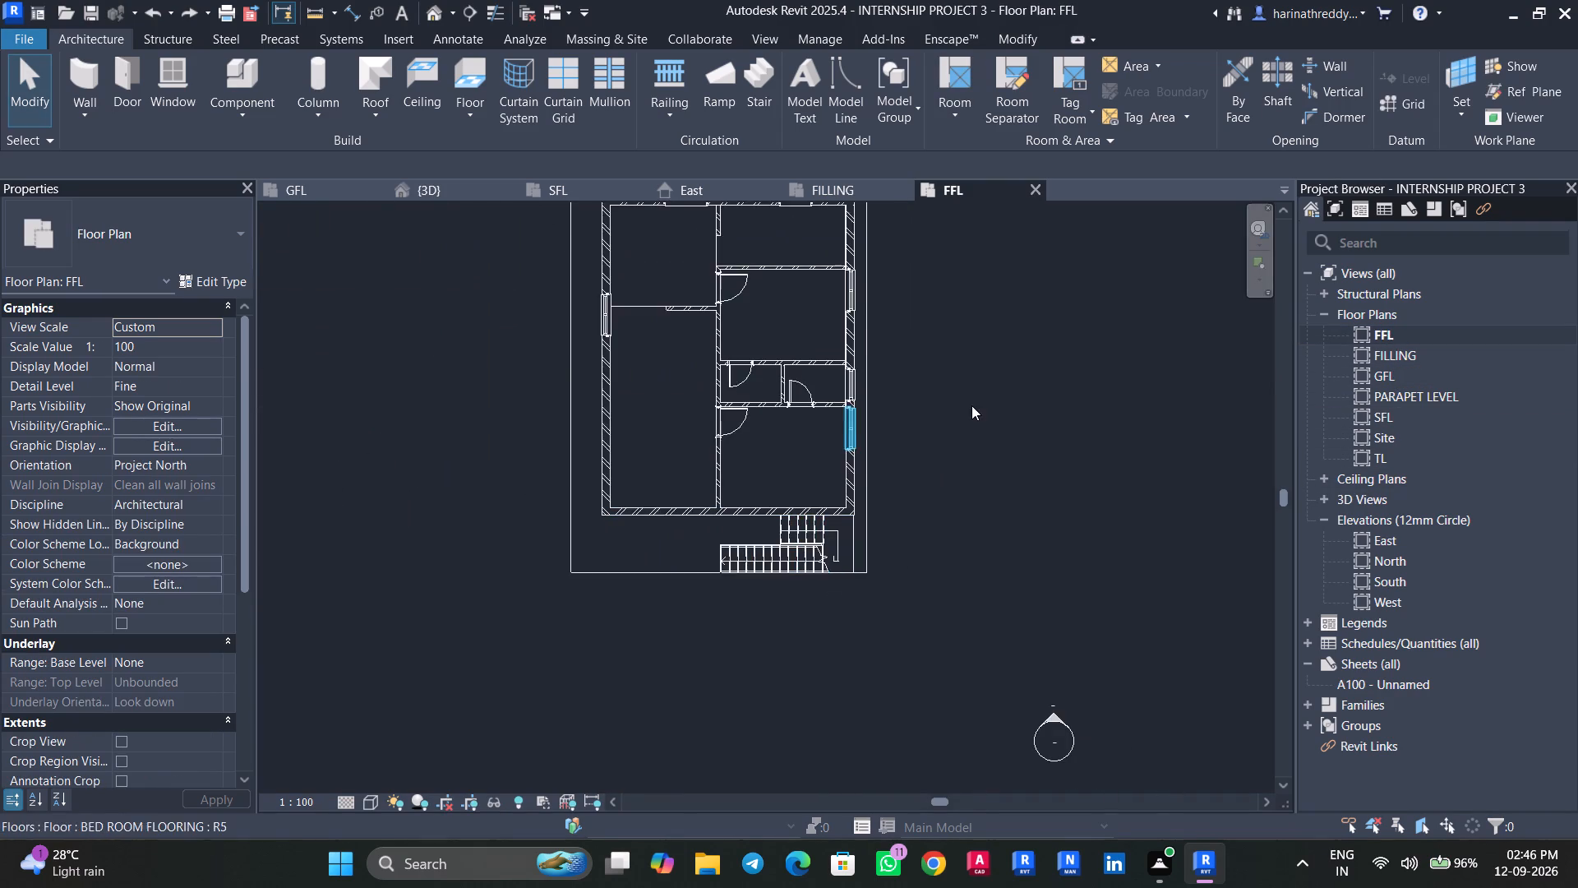
{"action": "middle_click_drag", "start_coordinate": [972, 420], "coordinate": [974, 495]}
{"action": "left_click", "coordinate": [657, 113]}
{"action": "left_click", "coordinate": [685, 160]}
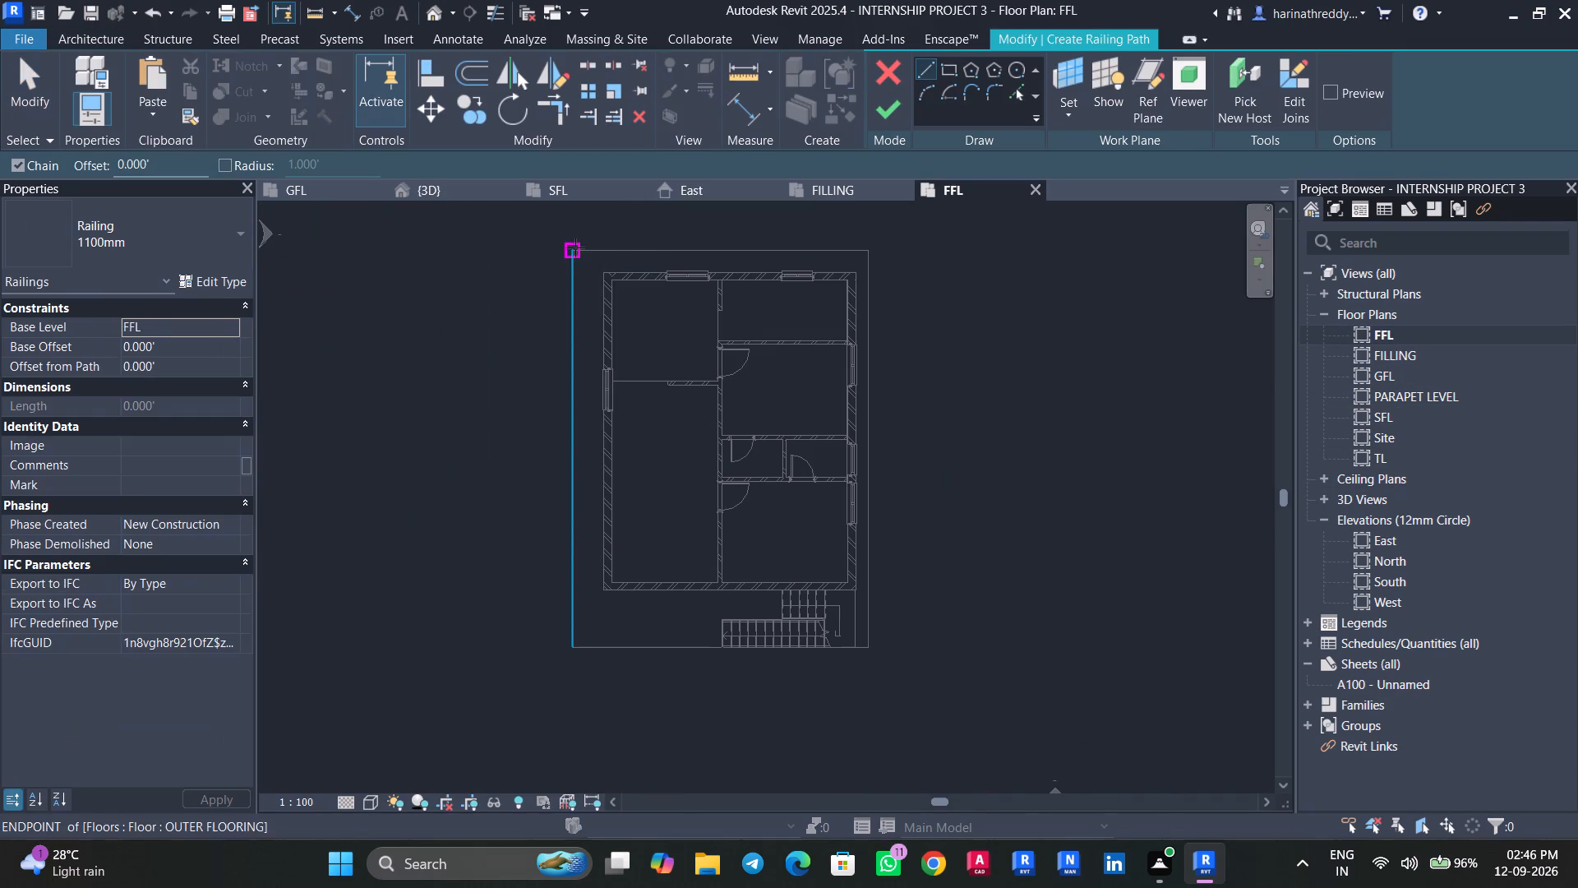
{"action": "left_click", "coordinate": [572, 248]}
{"action": "left_click", "coordinate": [870, 249]}
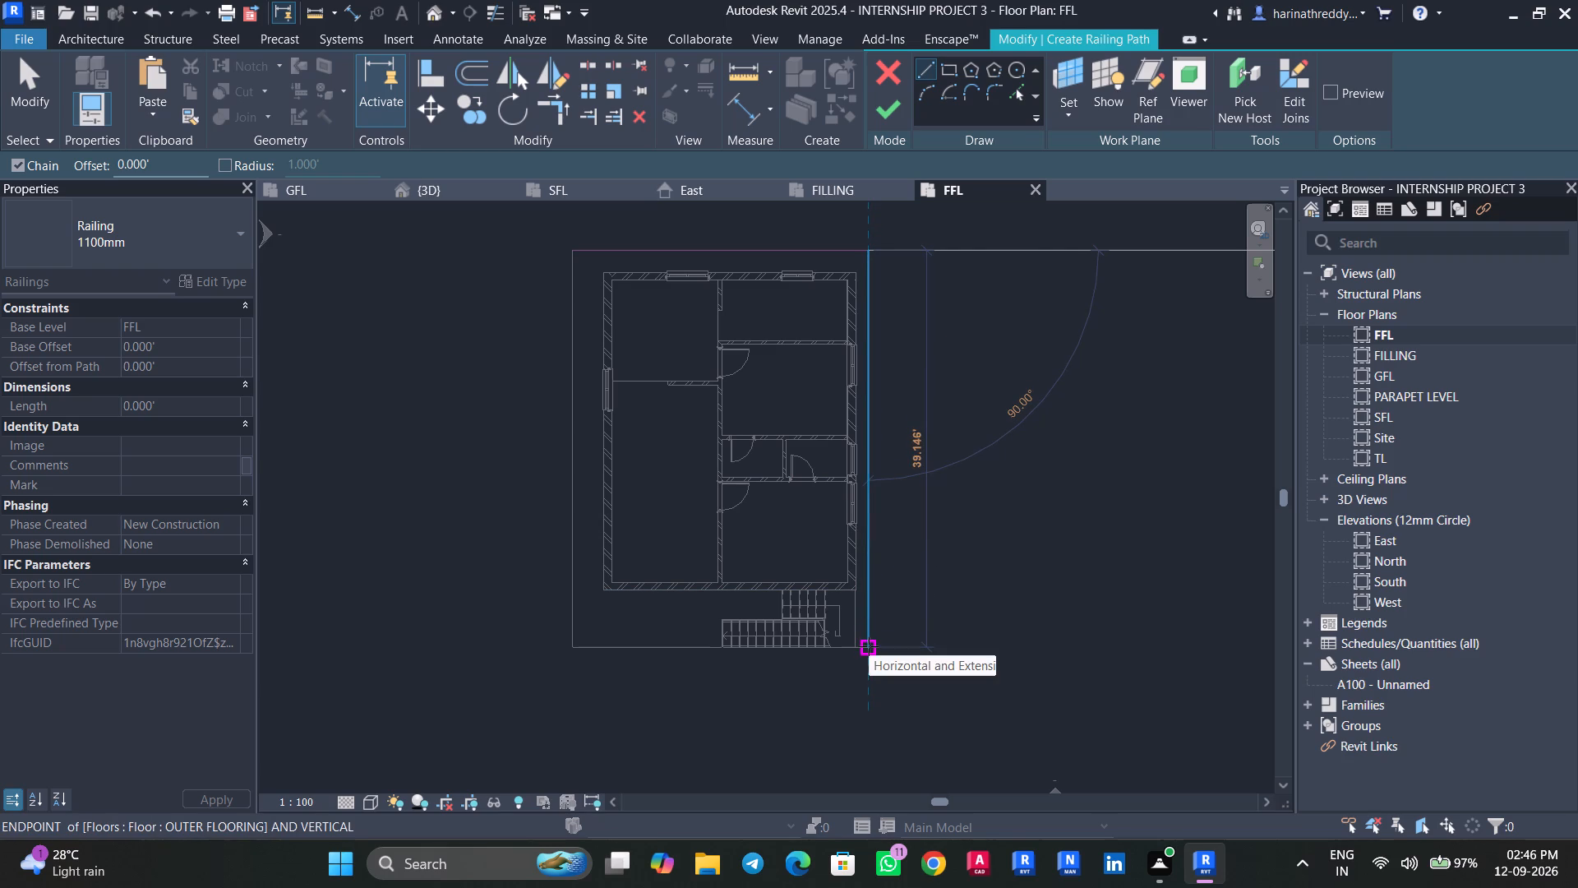
{"action": "key", "text": "Escape"}
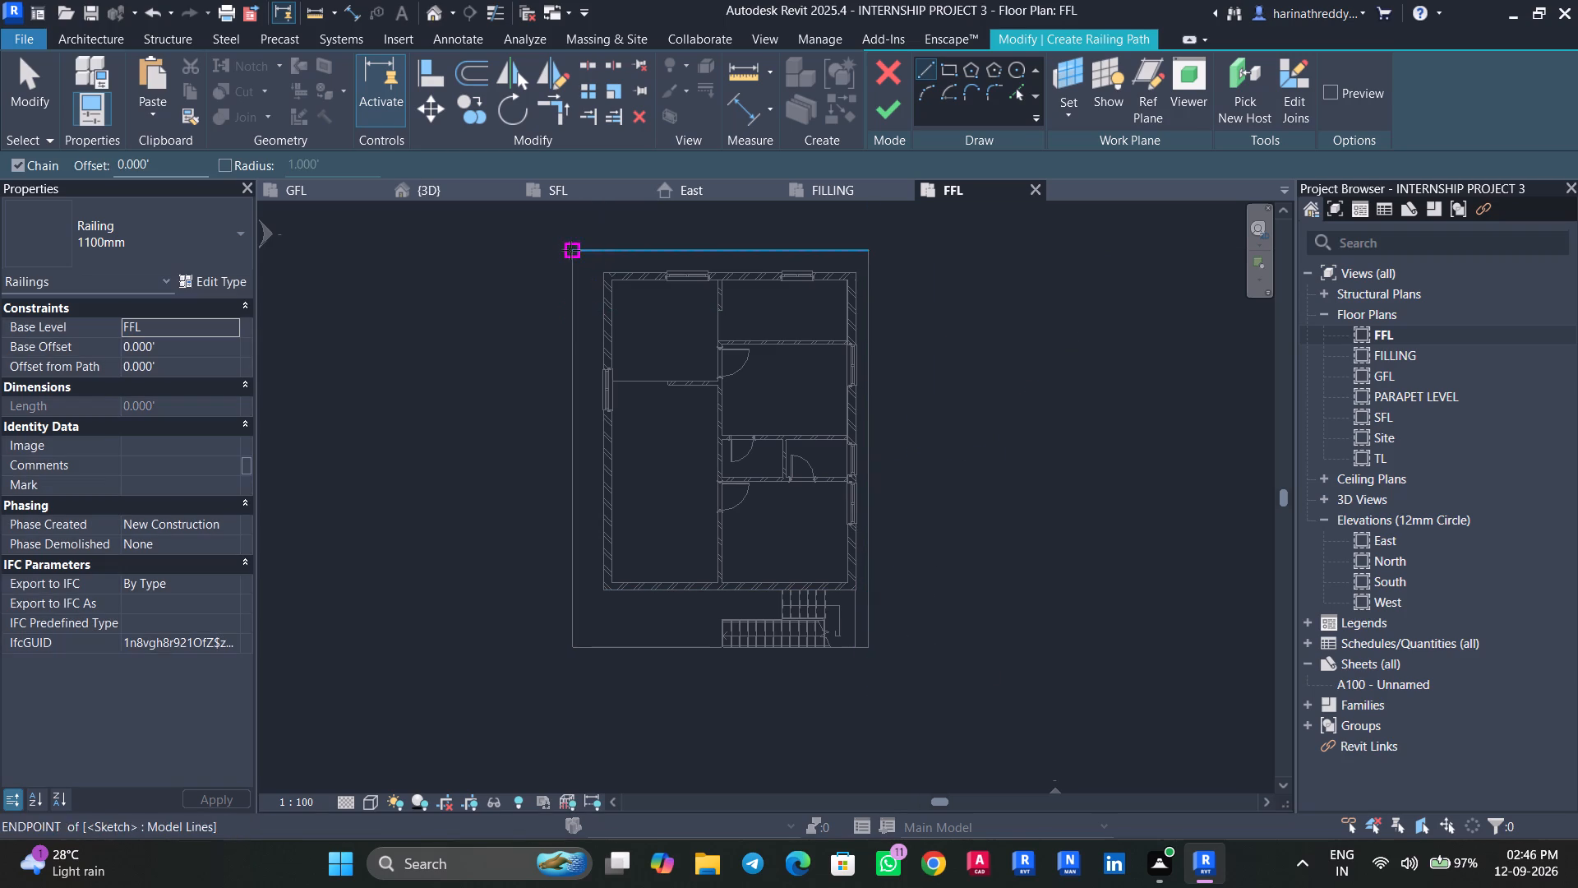
{"action": "left_click", "coordinate": [570, 250]}
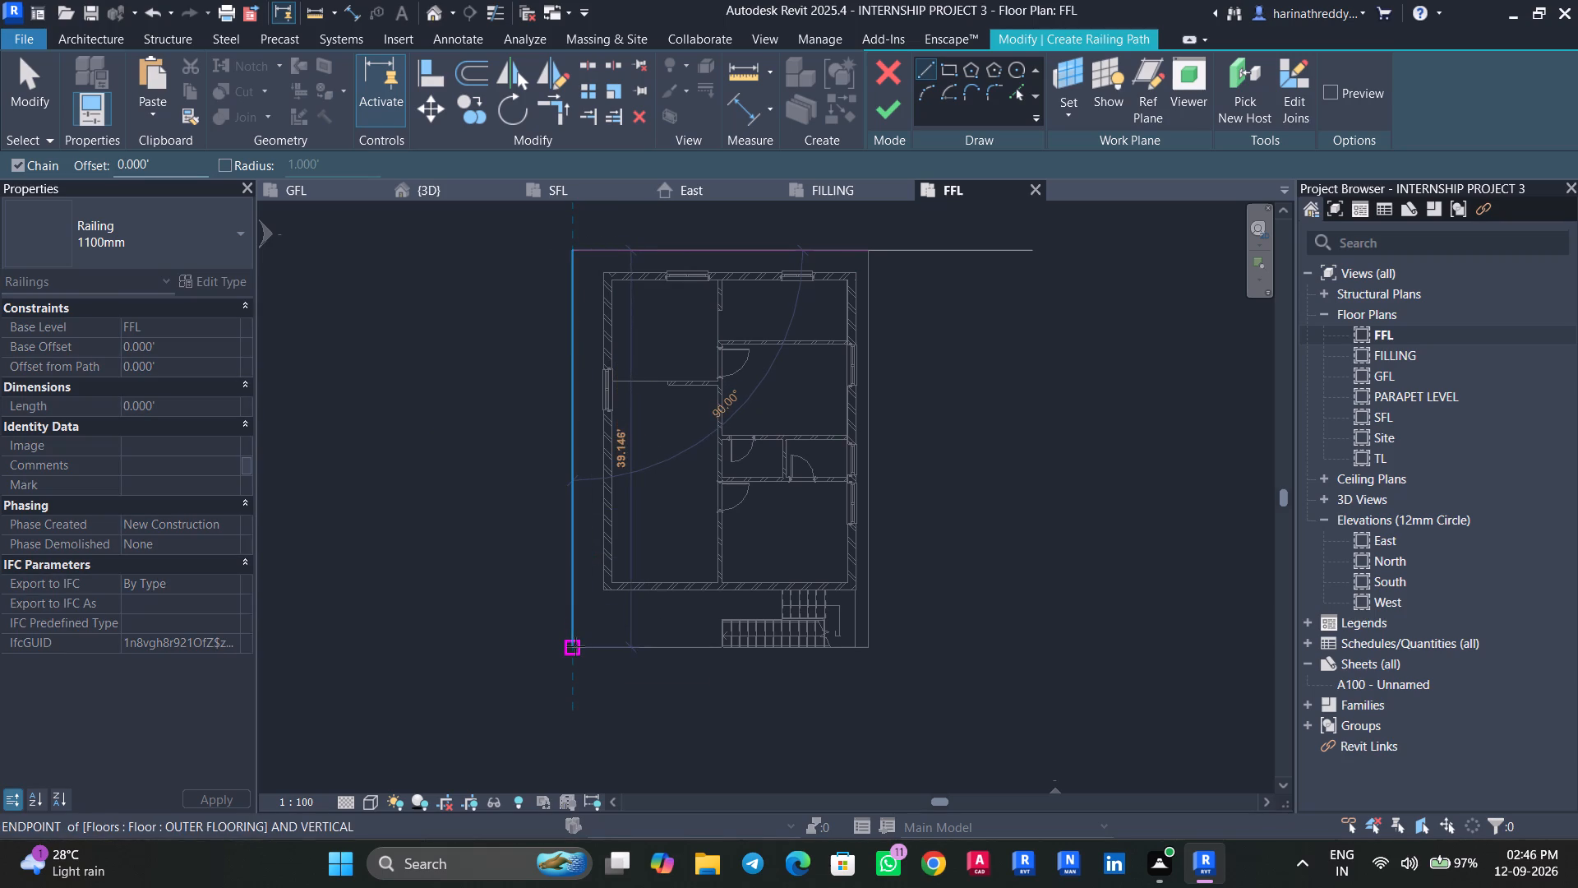
{"action": "key", "text": "Escape"}
{"action": "key", "text": "Escape"}
{"action": "left_click", "coordinate": [878, 120]}
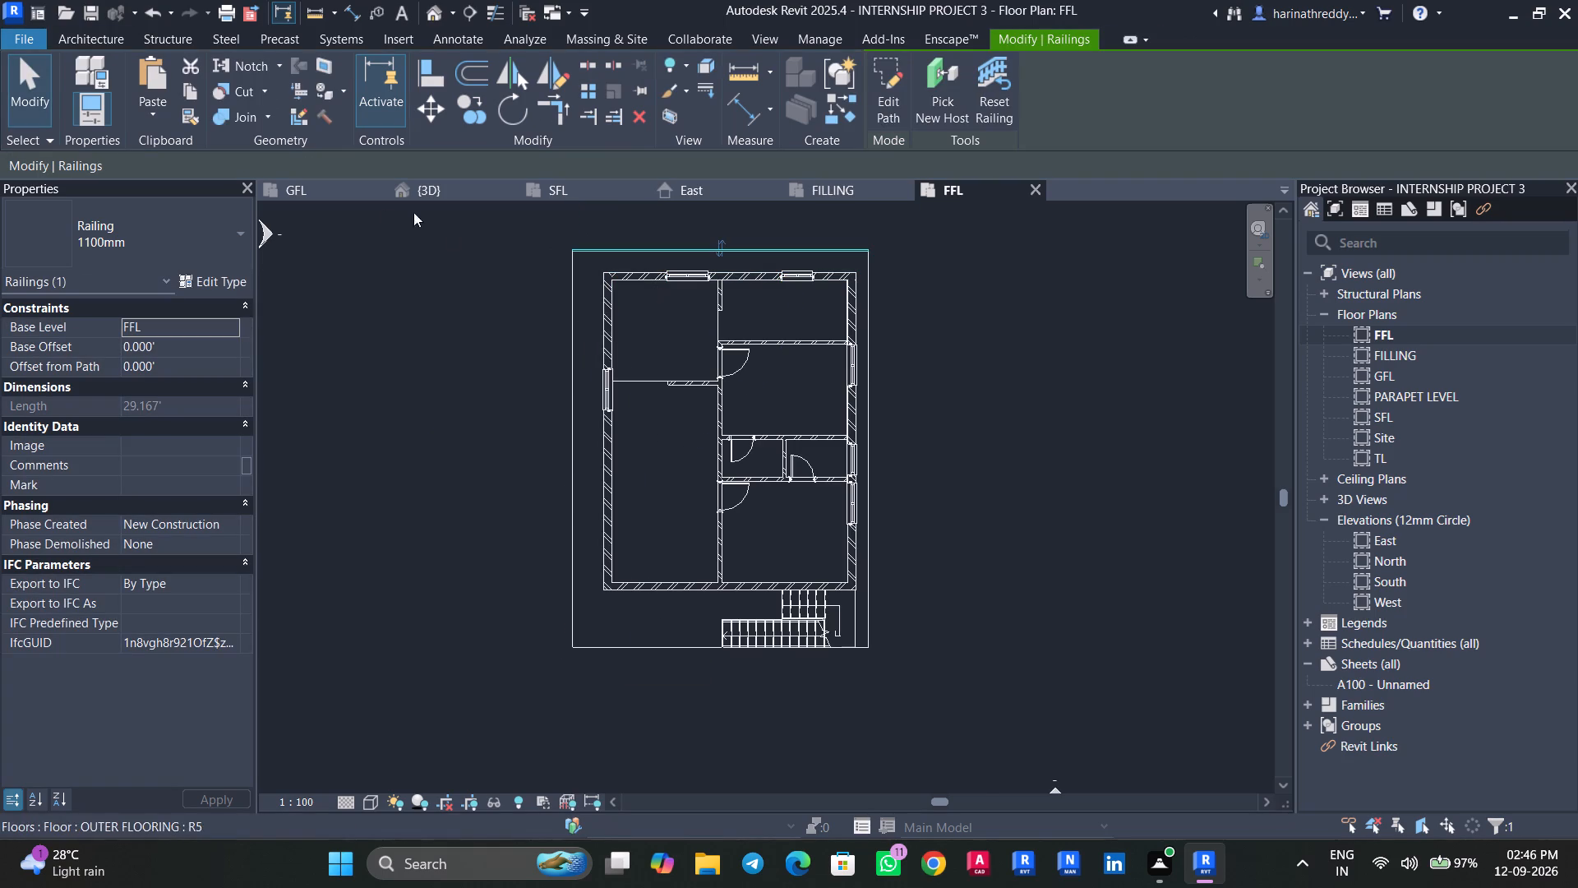
Change the type of the new railing on the FFL slab edge to Glass_Panel-Bottom_Fill.
{"action": "left_click", "coordinate": [443, 191]}
{"action": "middle_click_drag", "start_coordinate": [427, 674], "coordinate": [592, 476], "text": "shift"}
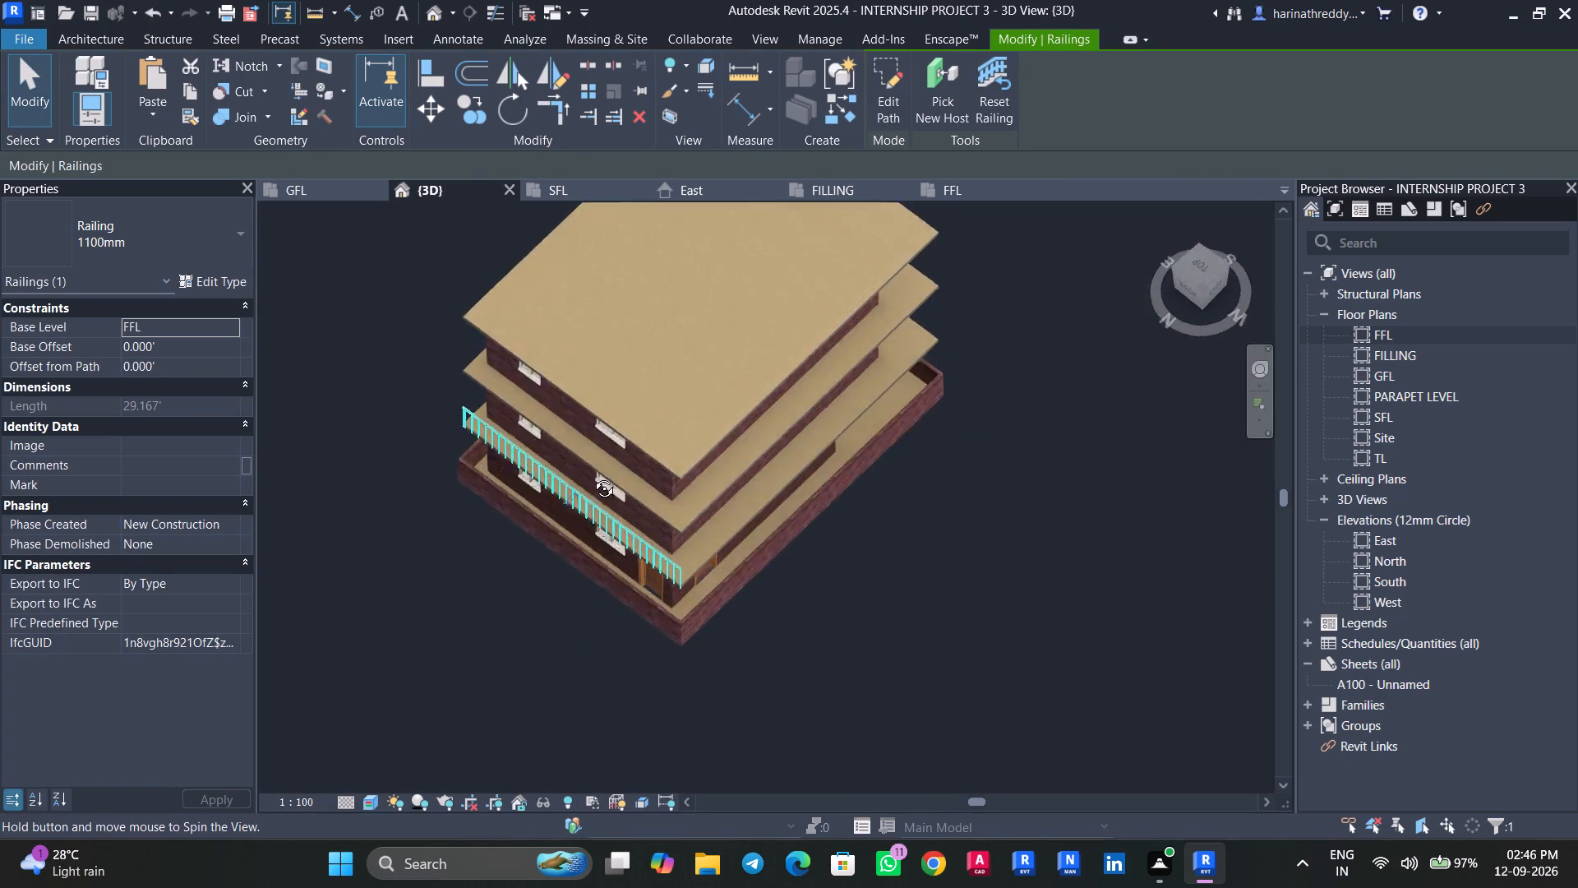
{"action": "middle_click_drag", "start_coordinate": [592, 476], "coordinate": [999, 285], "text": "shift"}
{"action": "scroll", "coordinate": [313, 613], "scroll_direction": "down", "scroll_amount": 1}
{"action": "scroll", "coordinate": [313, 613], "scroll_direction": "up", "scroll_amount": 2}
{"action": "scroll", "coordinate": [313, 613], "scroll_direction": "down", "scroll_amount": 1}
{"action": "scroll", "coordinate": [313, 613], "scroll_direction": "up", "scroll_amount": 1}
{"action": "key", "text": "Escape"}
{"action": "scroll", "coordinate": [710, 634], "scroll_direction": "up", "scroll_amount": 1}
{"action": "middle_click_drag", "start_coordinate": [694, 641], "coordinate": [245, 657], "text": "shift"}
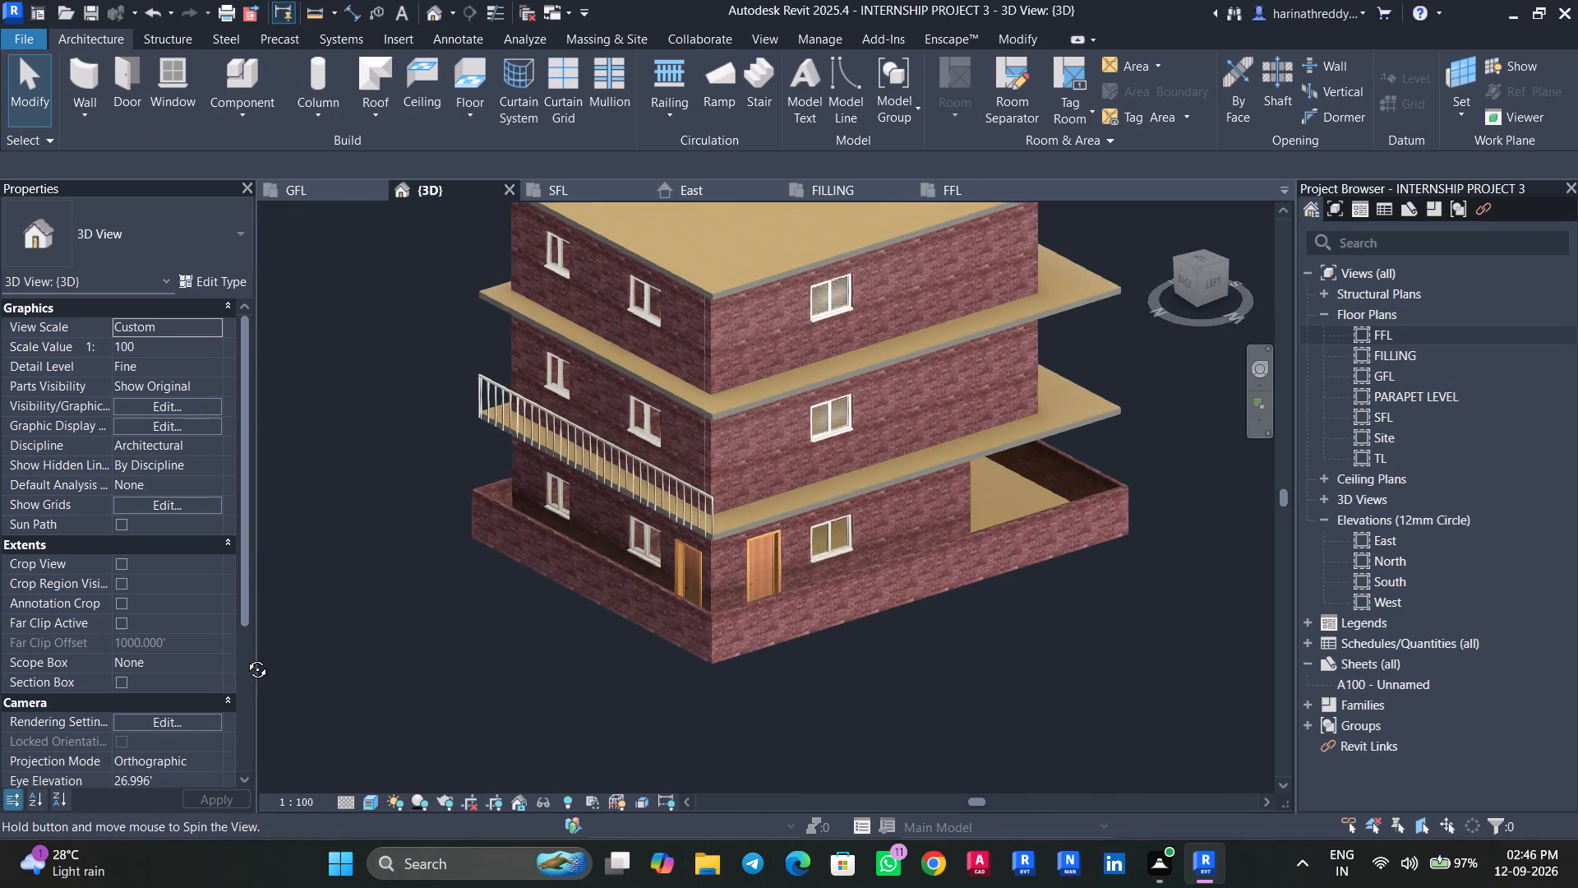
{"action": "middle_click_drag", "start_coordinate": [245, 657], "coordinate": [202, 612], "text": "shift"}
{"action": "left_click", "coordinate": [629, 478]}
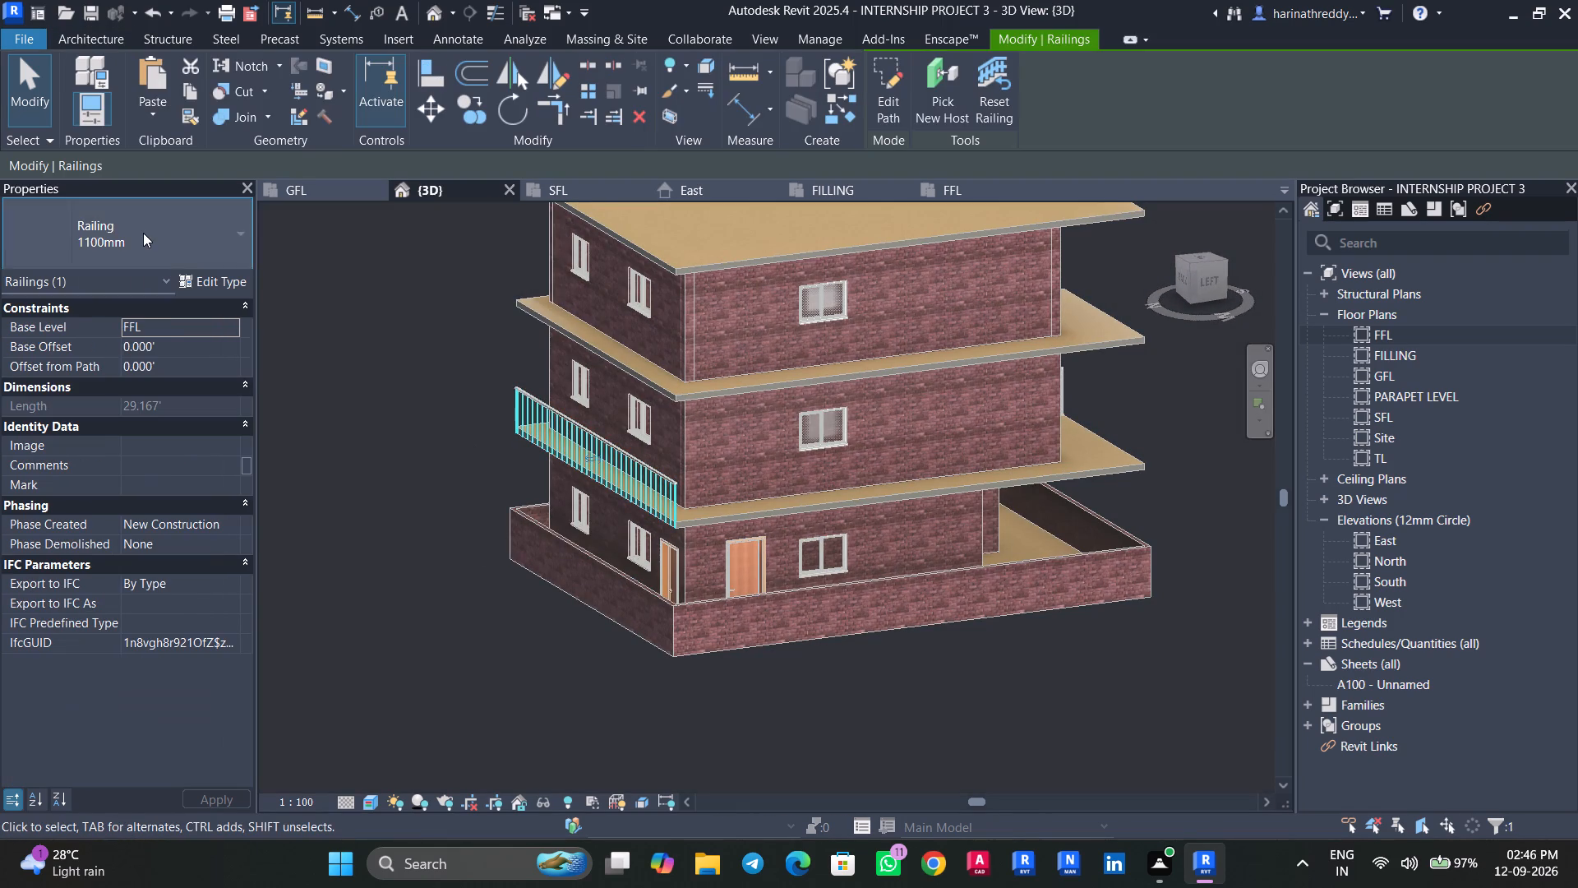
{"action": "left_click", "coordinate": [143, 233]}
{"action": "left_click", "coordinate": [123, 402]}
{"action": "key", "text": "Escape"}
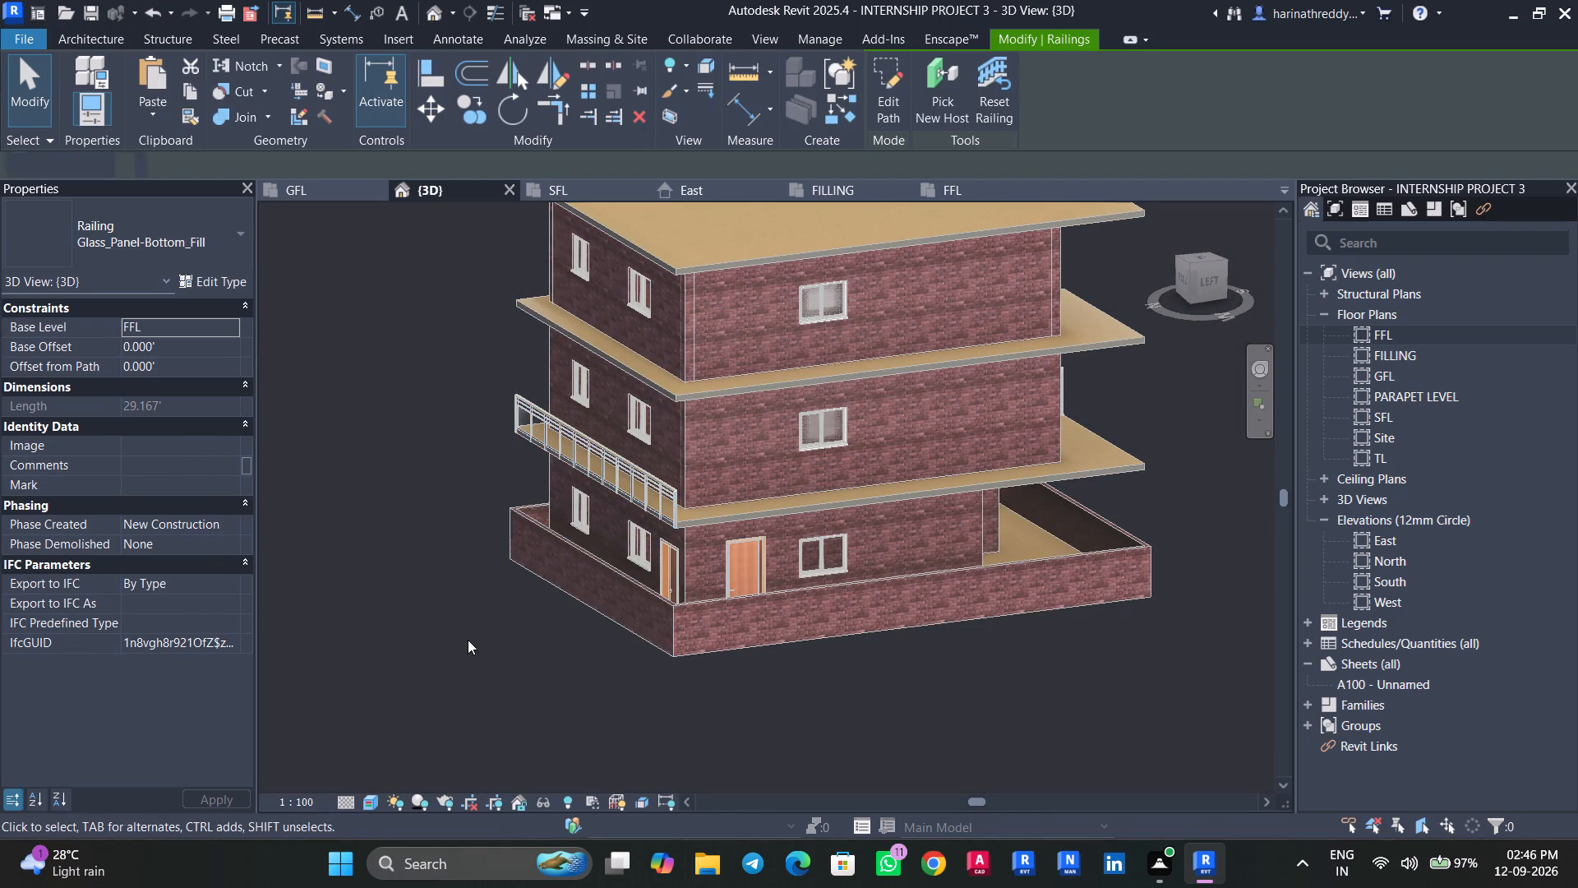
In the FFL floor plan, sketch a matching Glass_Panel-Bottom_Fill railing about 39.01 ft long along the outer flooring's west edge and finish it.
{"action": "middle_click_drag", "start_coordinate": [474, 669], "coordinate": [794, 646], "text": "shift"}
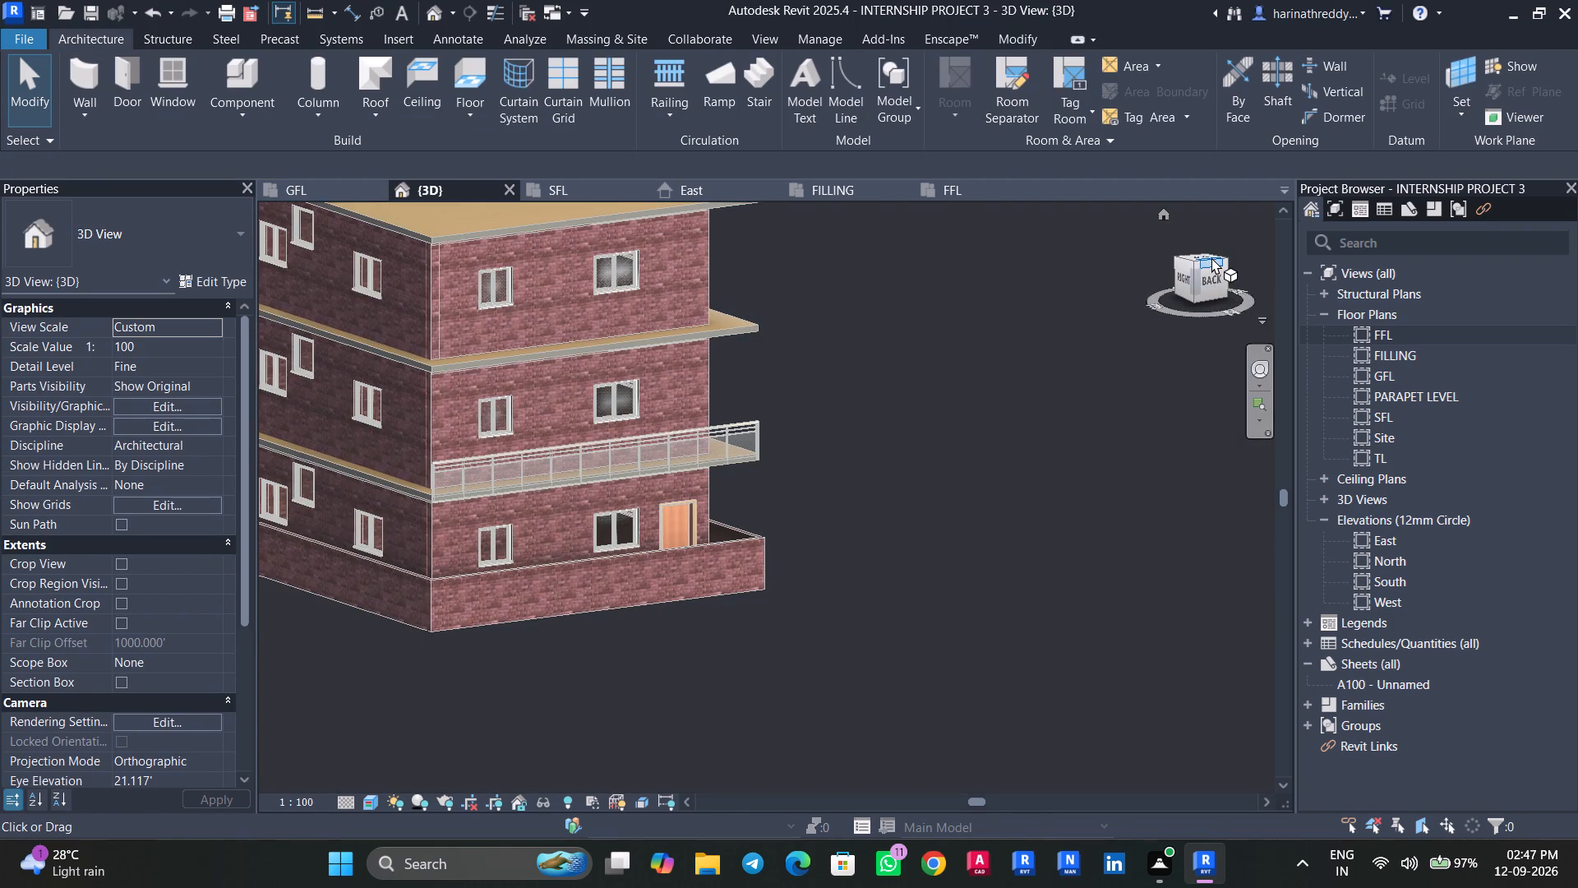
{"action": "left_click", "coordinate": [1211, 256]}
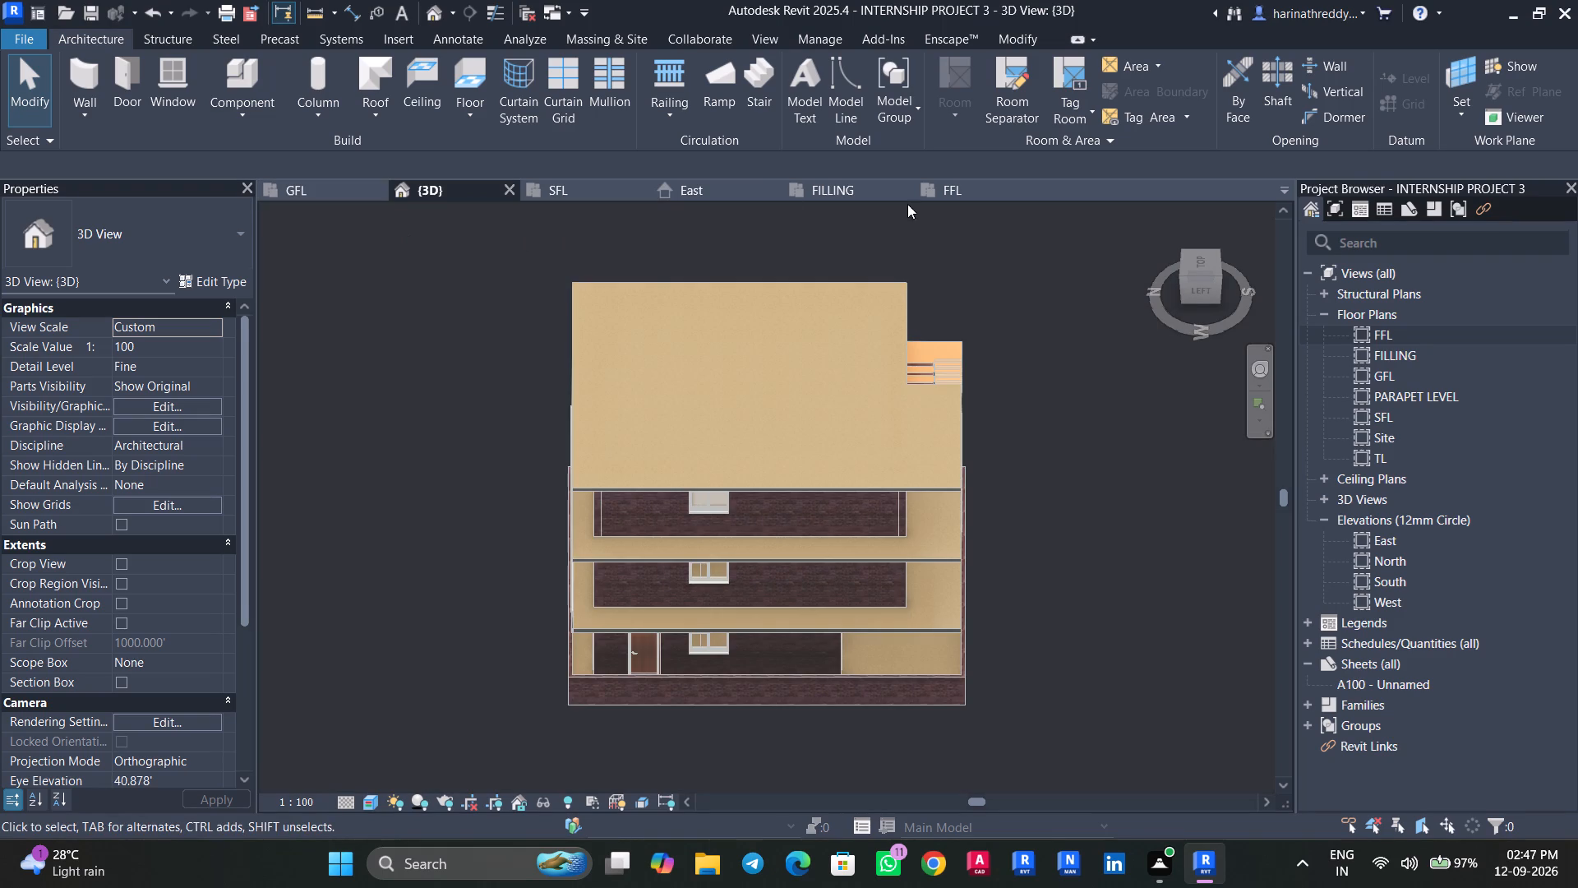
{"action": "left_click", "coordinate": [968, 187]}
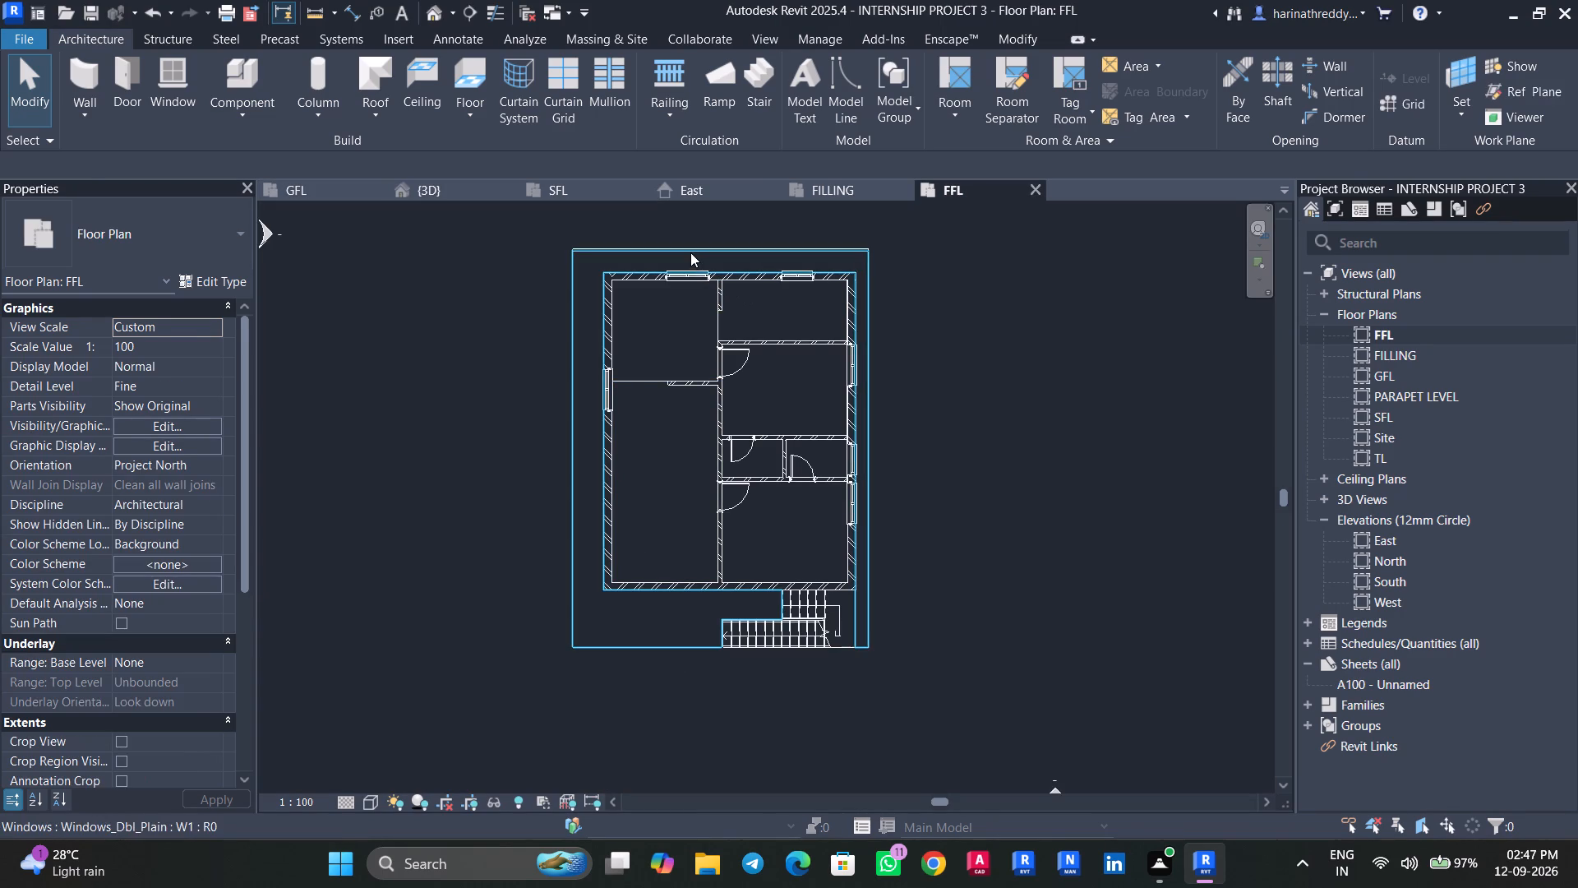
{"action": "left_click", "coordinate": [690, 252]}
{"action": "key", "text": "c"}
{"action": "key", "text": "s"}
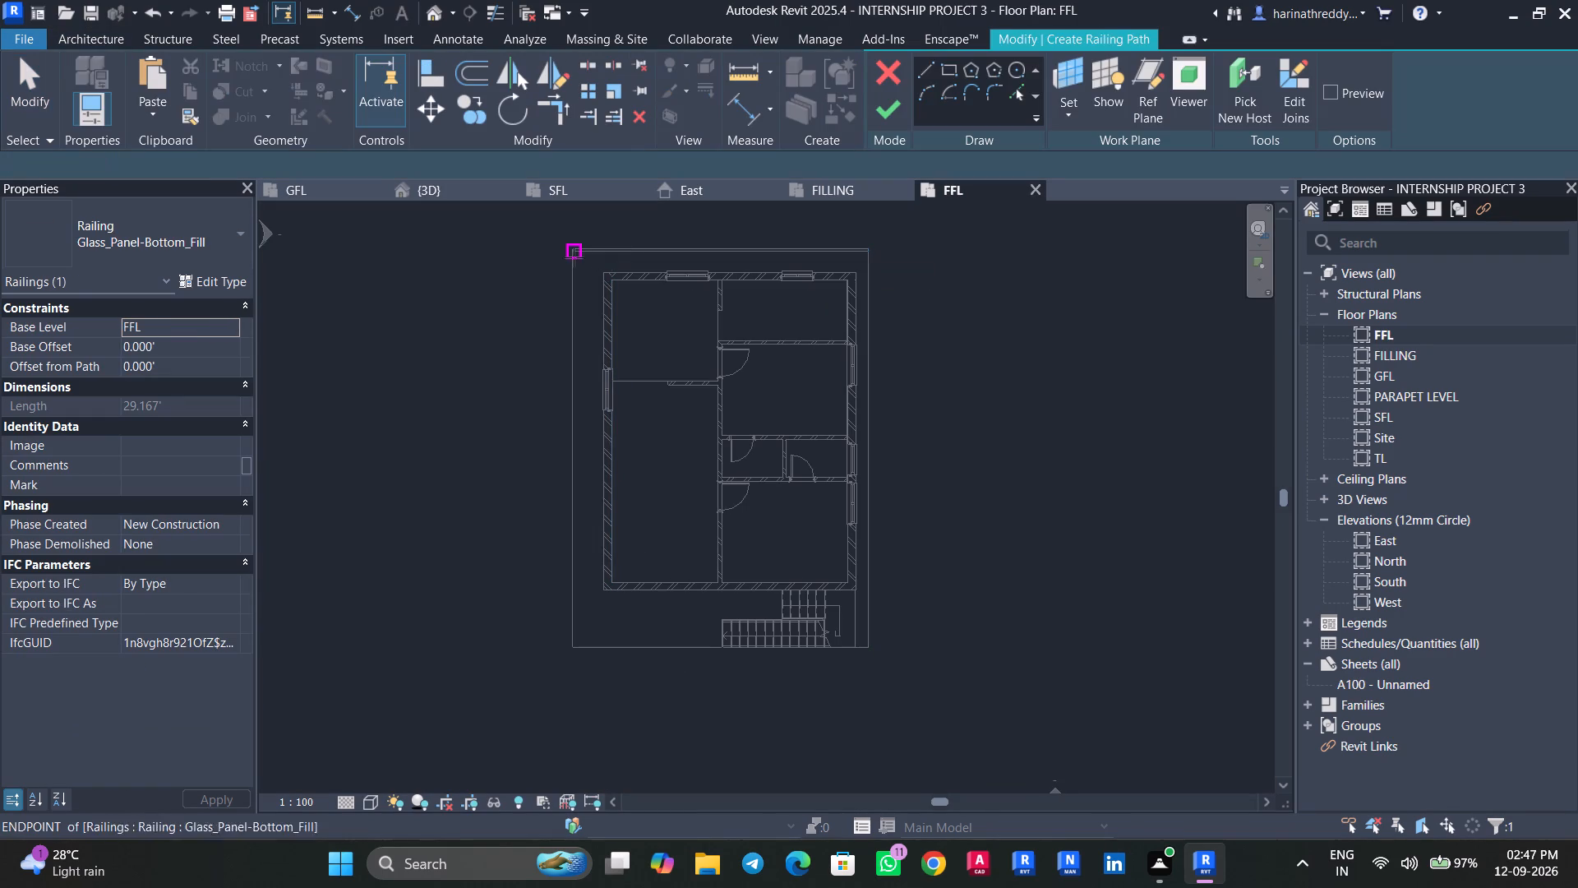
{"action": "left_click", "coordinate": [570, 254]}
{"action": "left_click", "coordinate": [575, 650]}
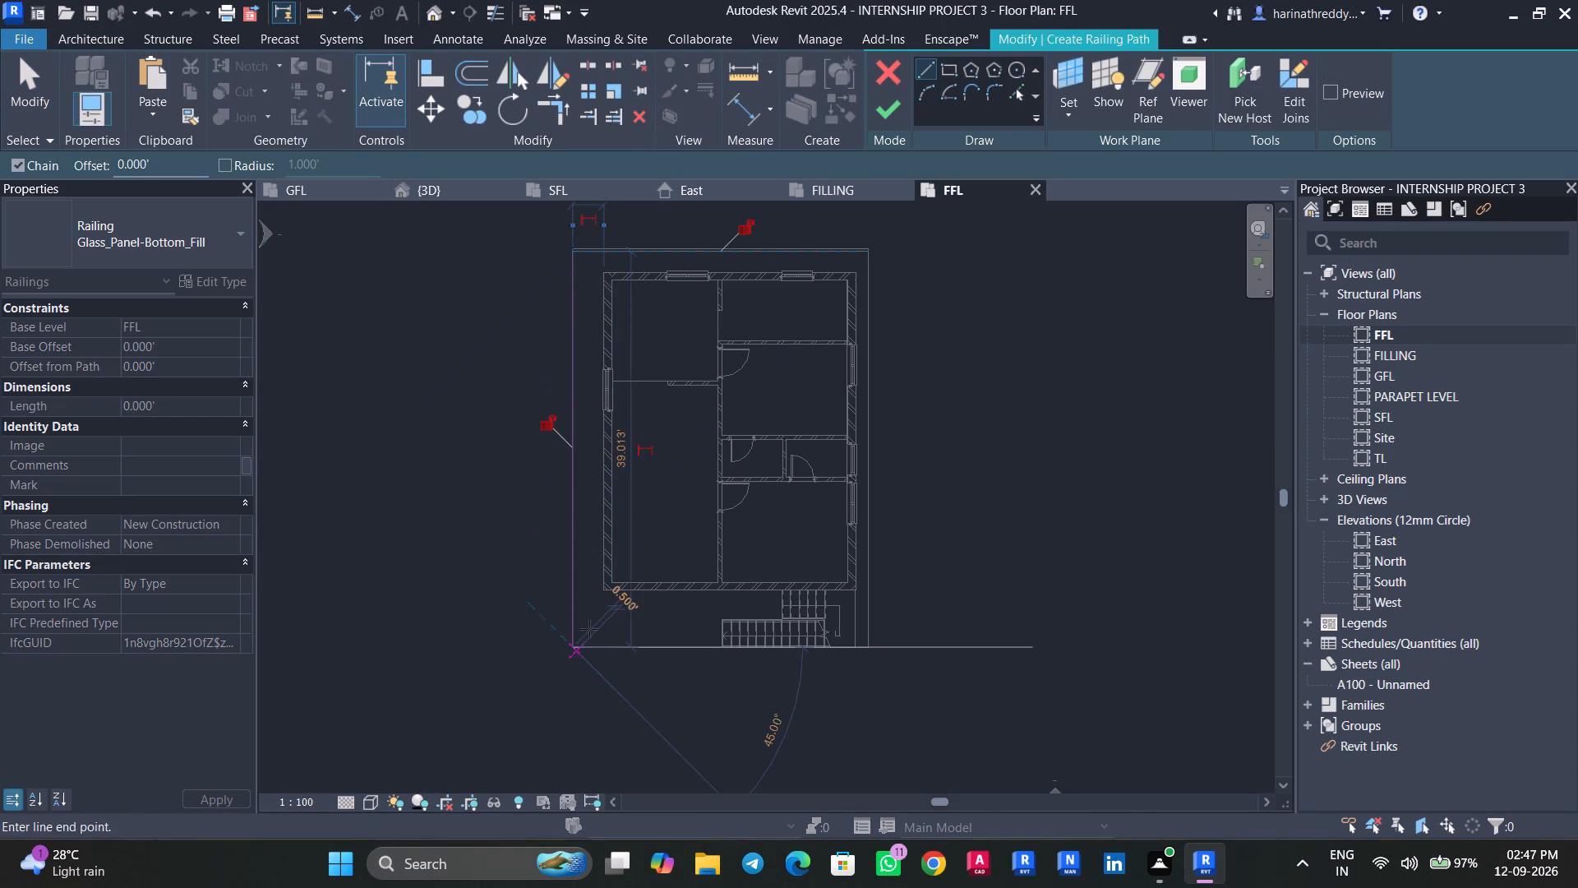
{"action": "left_click", "coordinate": [888, 109]}
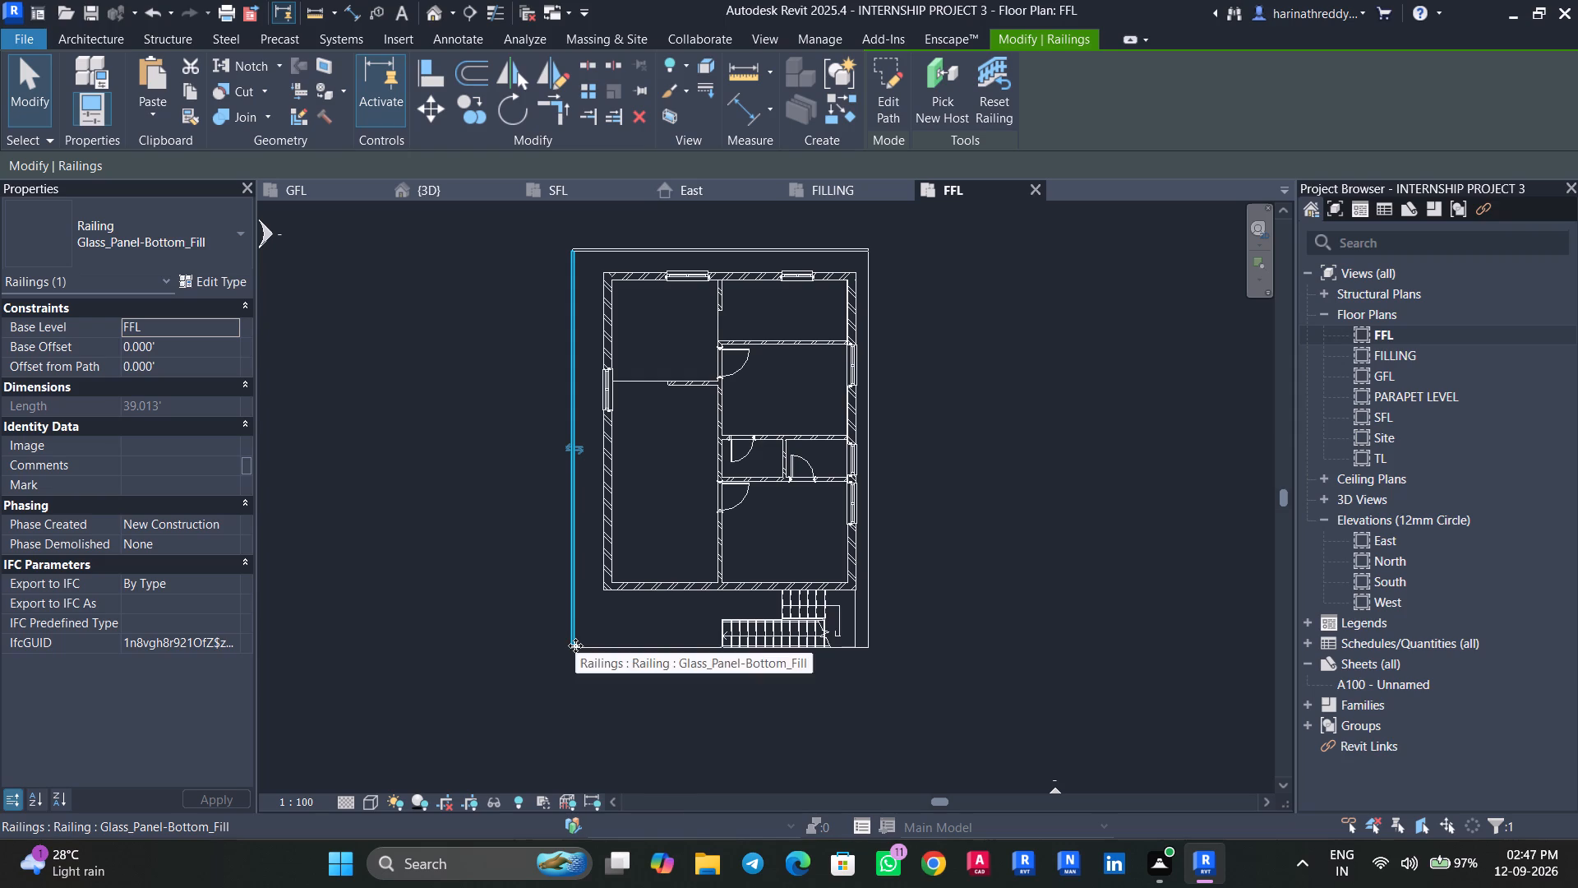
Sketch a similar glass-panel railing about 14.75 ft long along the south edge, from the southwest corner to the staircase, and finish it.
{"action": "key", "text": "c"}
{"action": "key", "text": "s"}
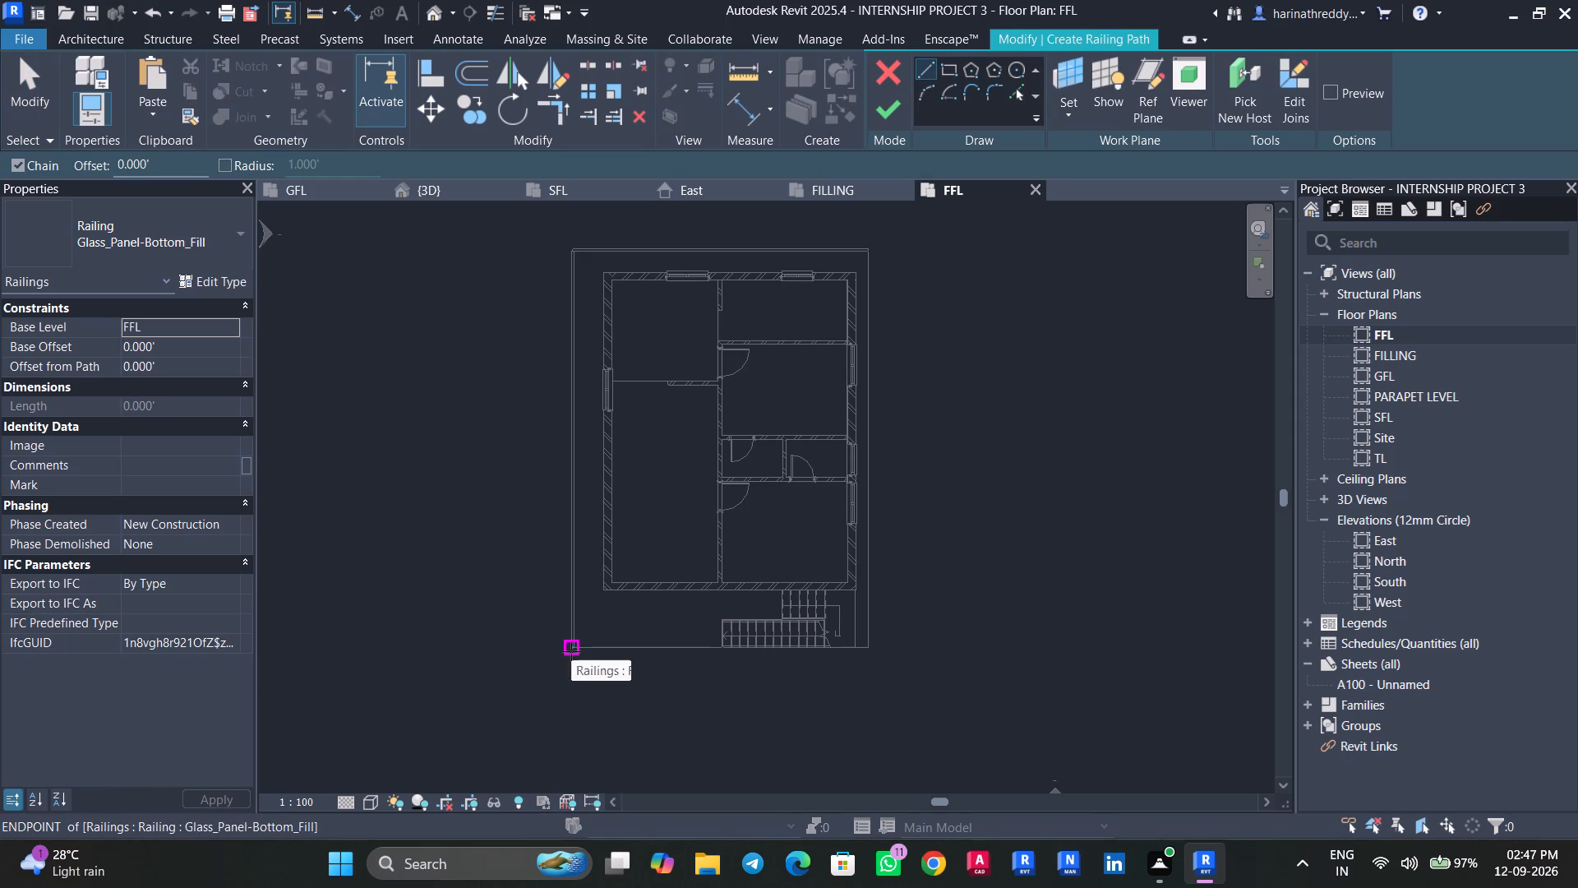
{"action": "left_click", "coordinate": [571, 653]}
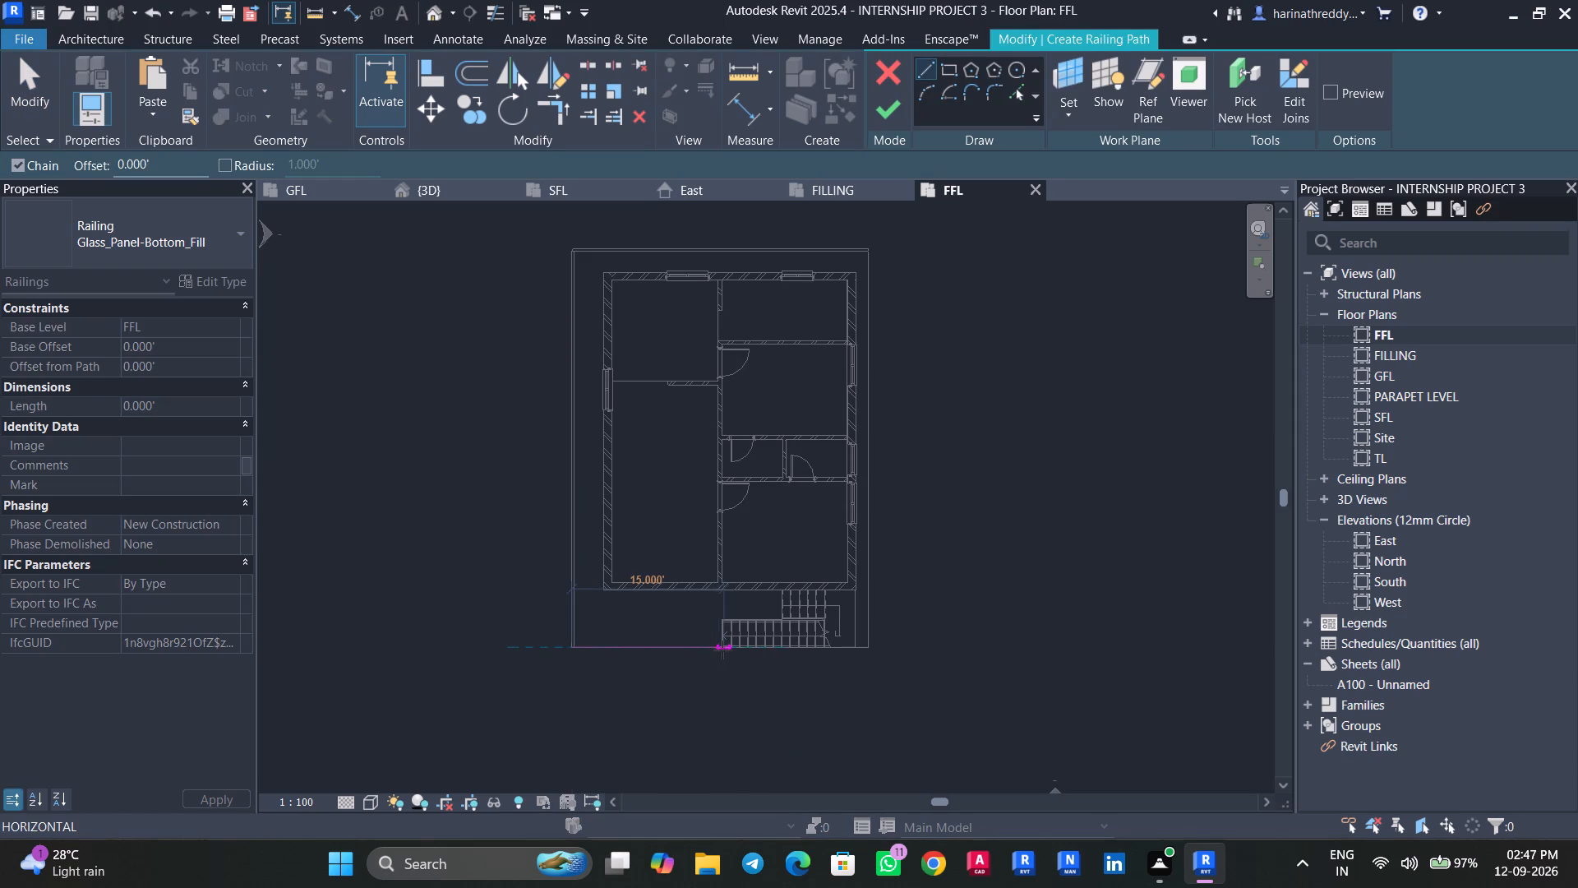
{"action": "scroll", "coordinate": [725, 650], "scroll_direction": "up", "scroll_amount": 11}
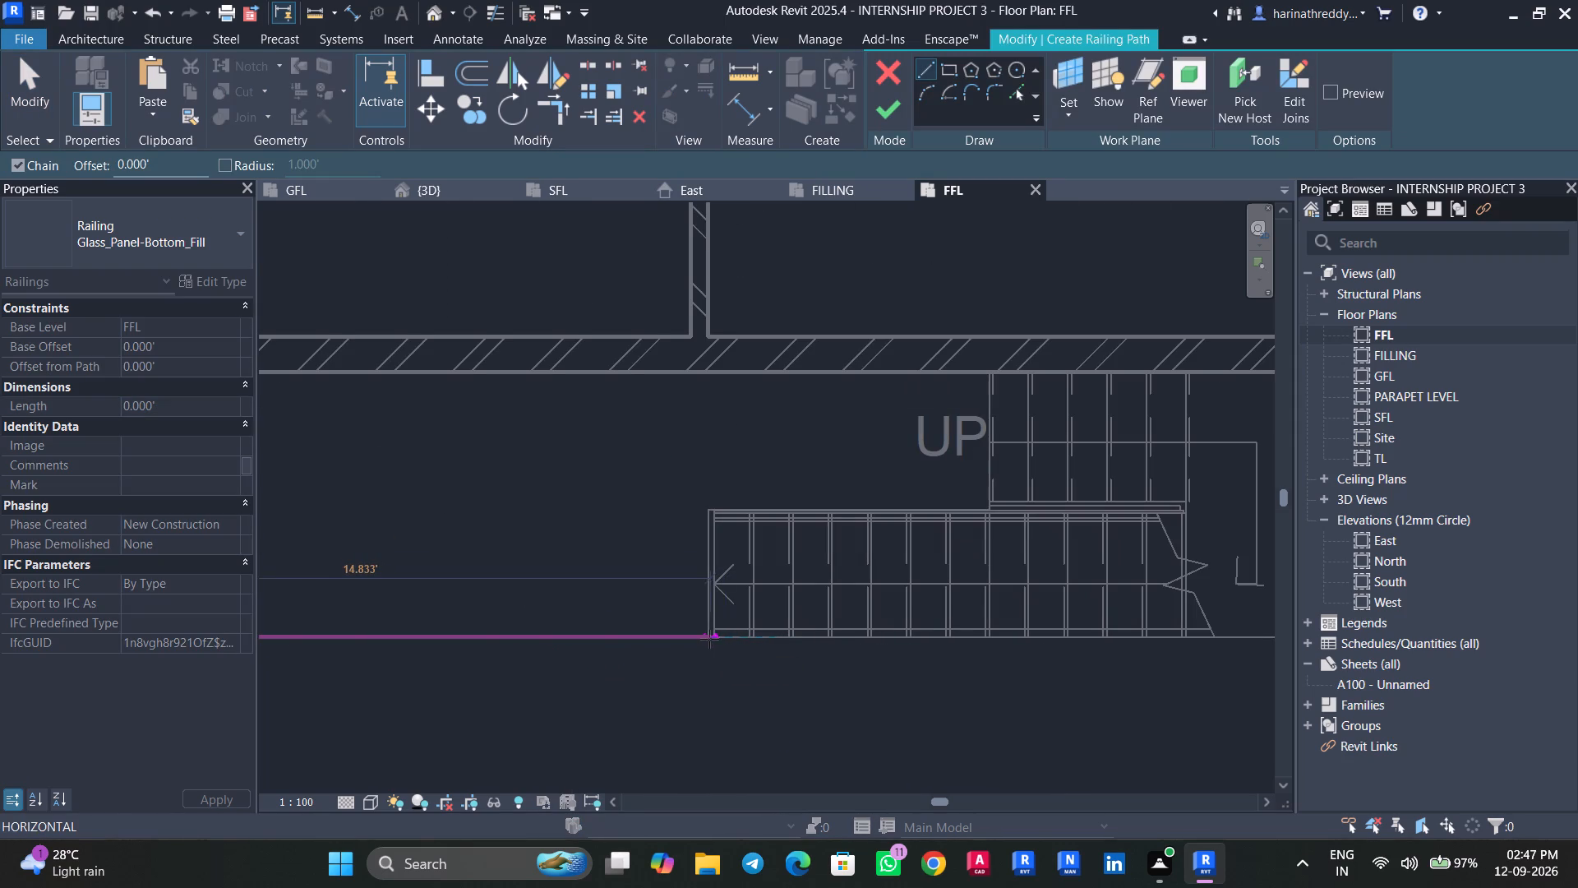
{"action": "left_click", "coordinate": [705, 636]}
{"action": "key", "text": "Escape"}
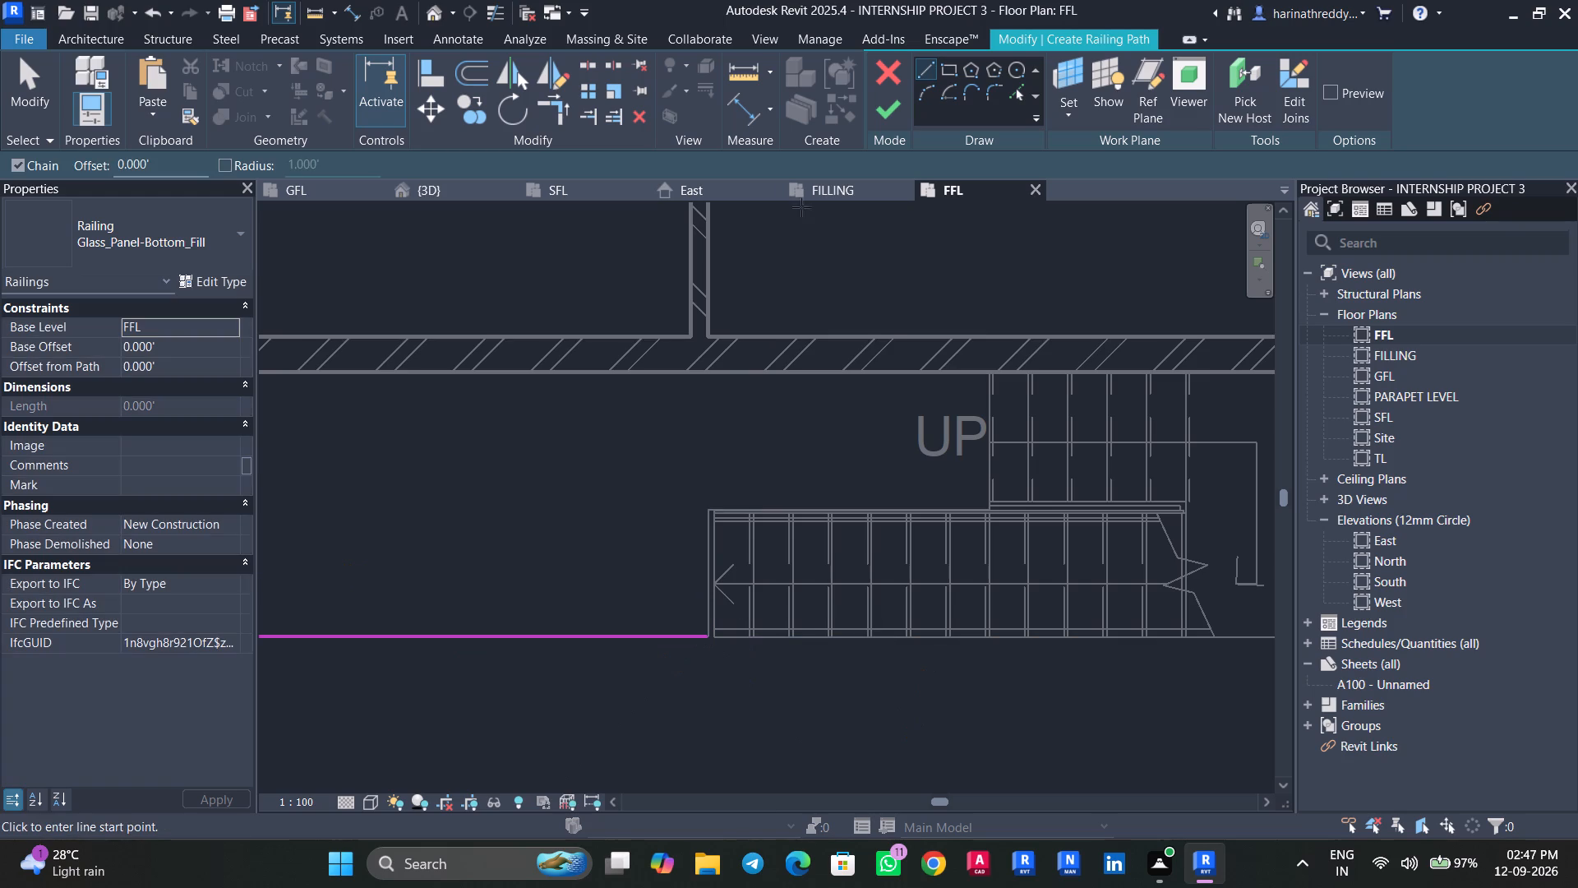
{"action": "left_click", "coordinate": [877, 119]}
Sketch a similar glass-panel railing about 39.11 ft long along the outer flooring's full east edge and finish it.
{"action": "scroll", "coordinate": [711, 569], "scroll_direction": "down", "scroll_amount": 9}
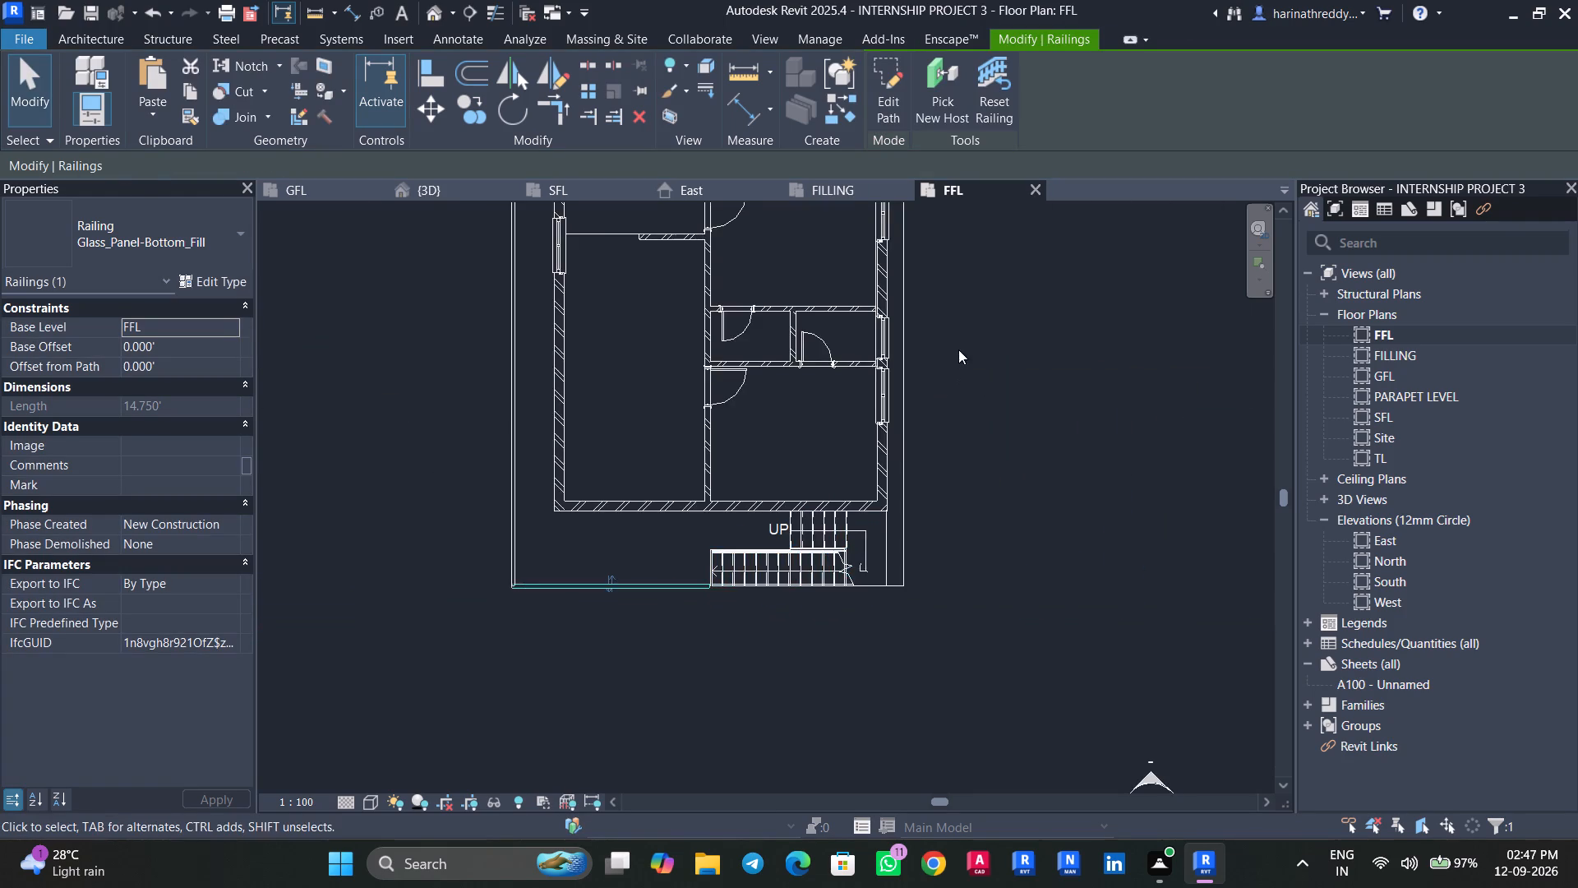
{"action": "middle_click_drag", "start_coordinate": [959, 349], "coordinate": [805, 650]}
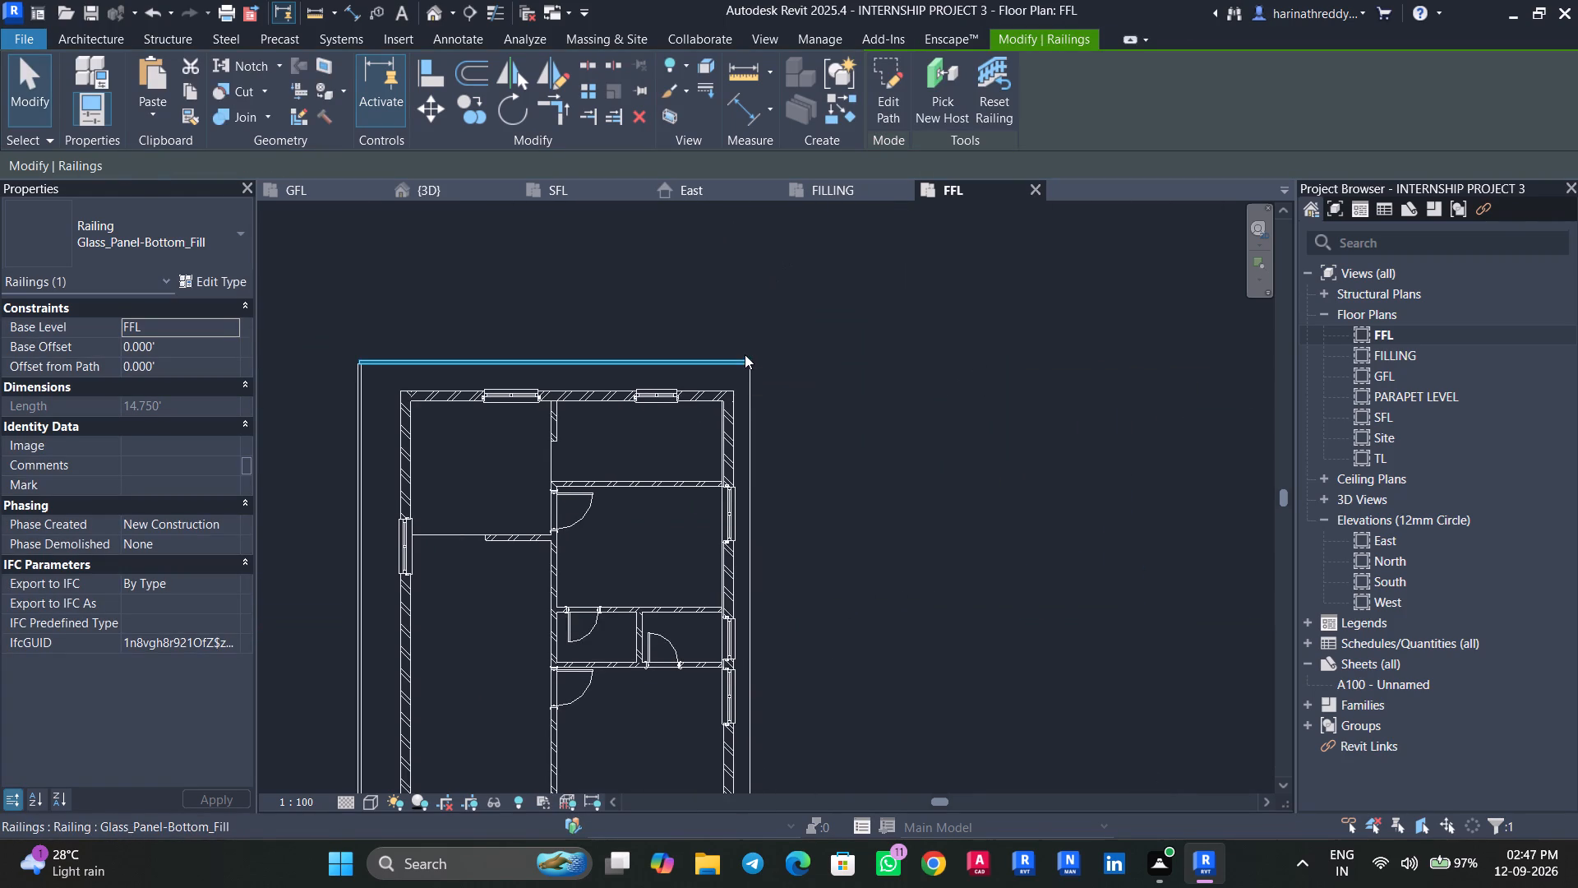
{"action": "key", "text": "c"}
{"action": "key", "text": "s"}
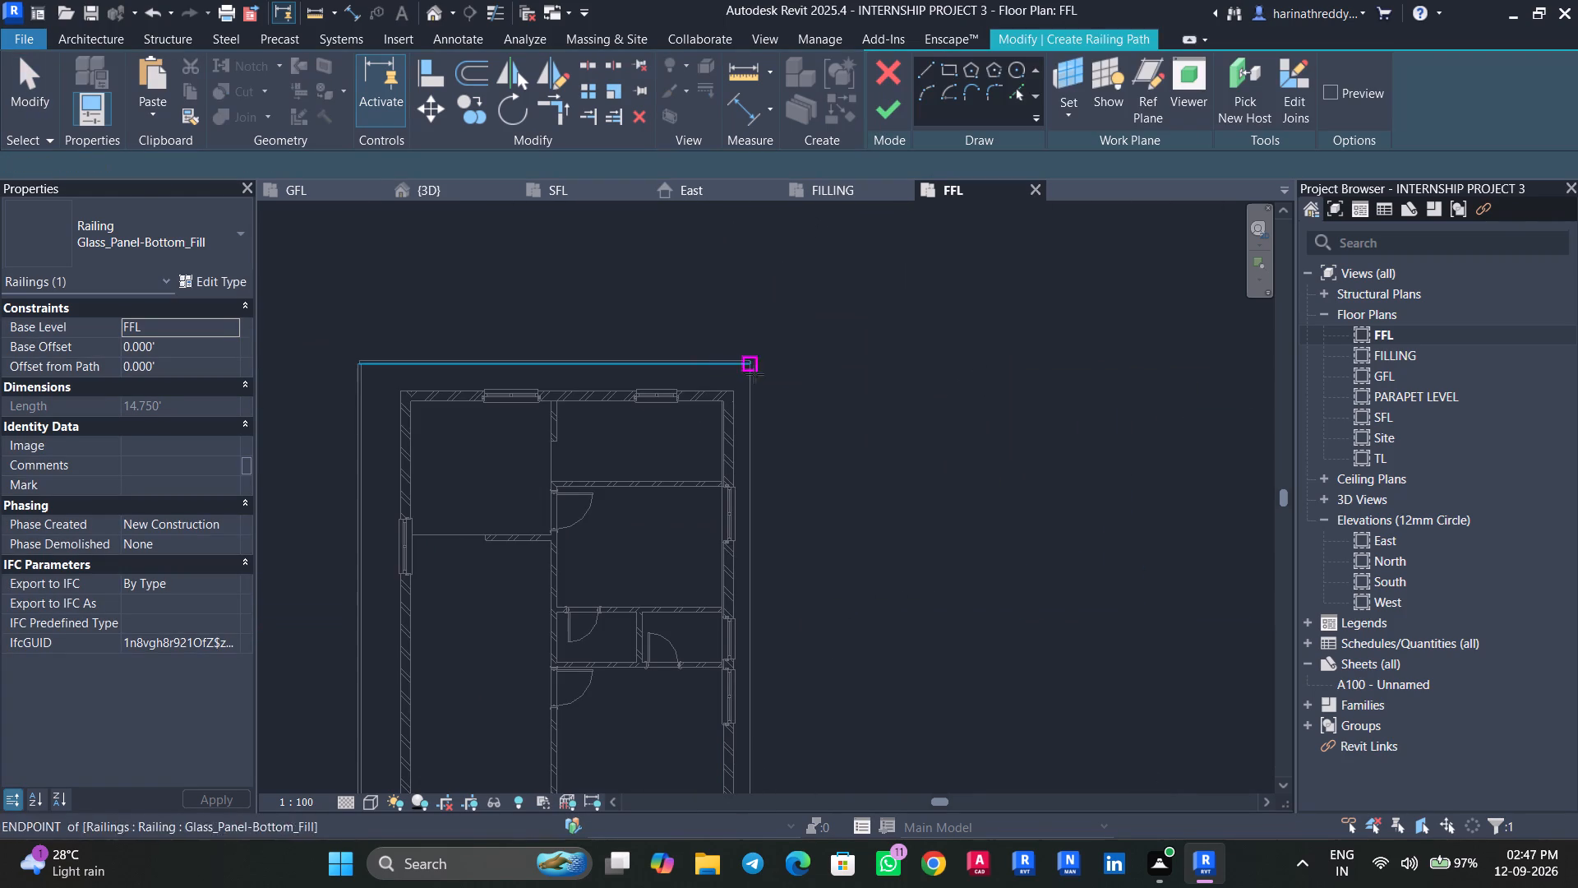
{"action": "left_click", "coordinate": [748, 364]}
{"action": "middle_click_drag", "start_coordinate": [743, 642], "coordinate": [789, 405]}
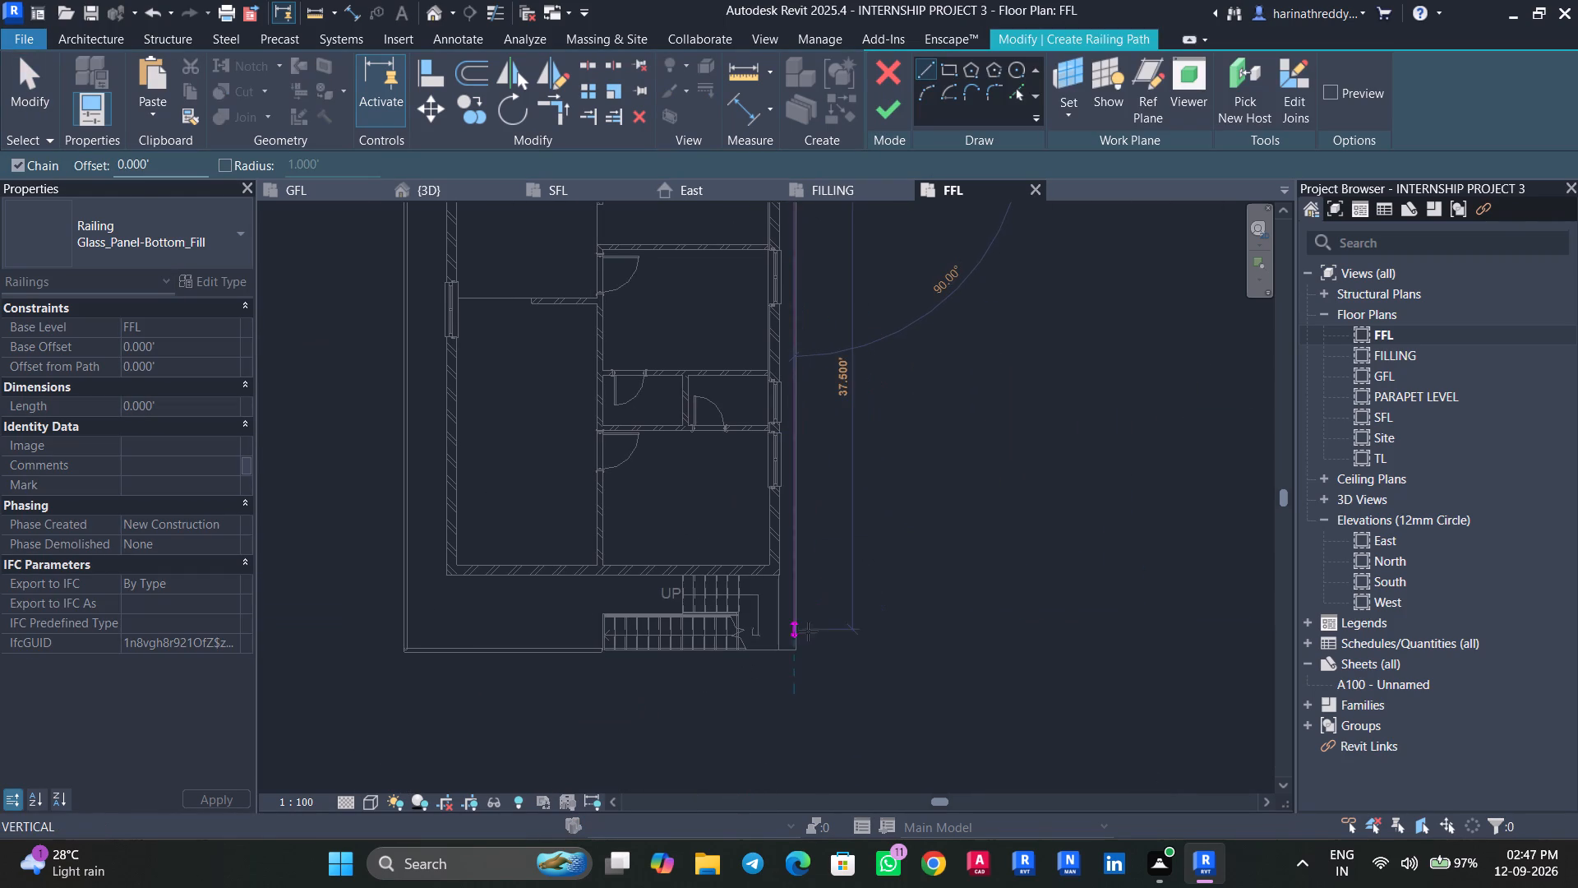
{"action": "scroll", "coordinate": [791, 654], "scroll_direction": "up", "scroll_amount": 13}
{"action": "key", "text": "Escape"}
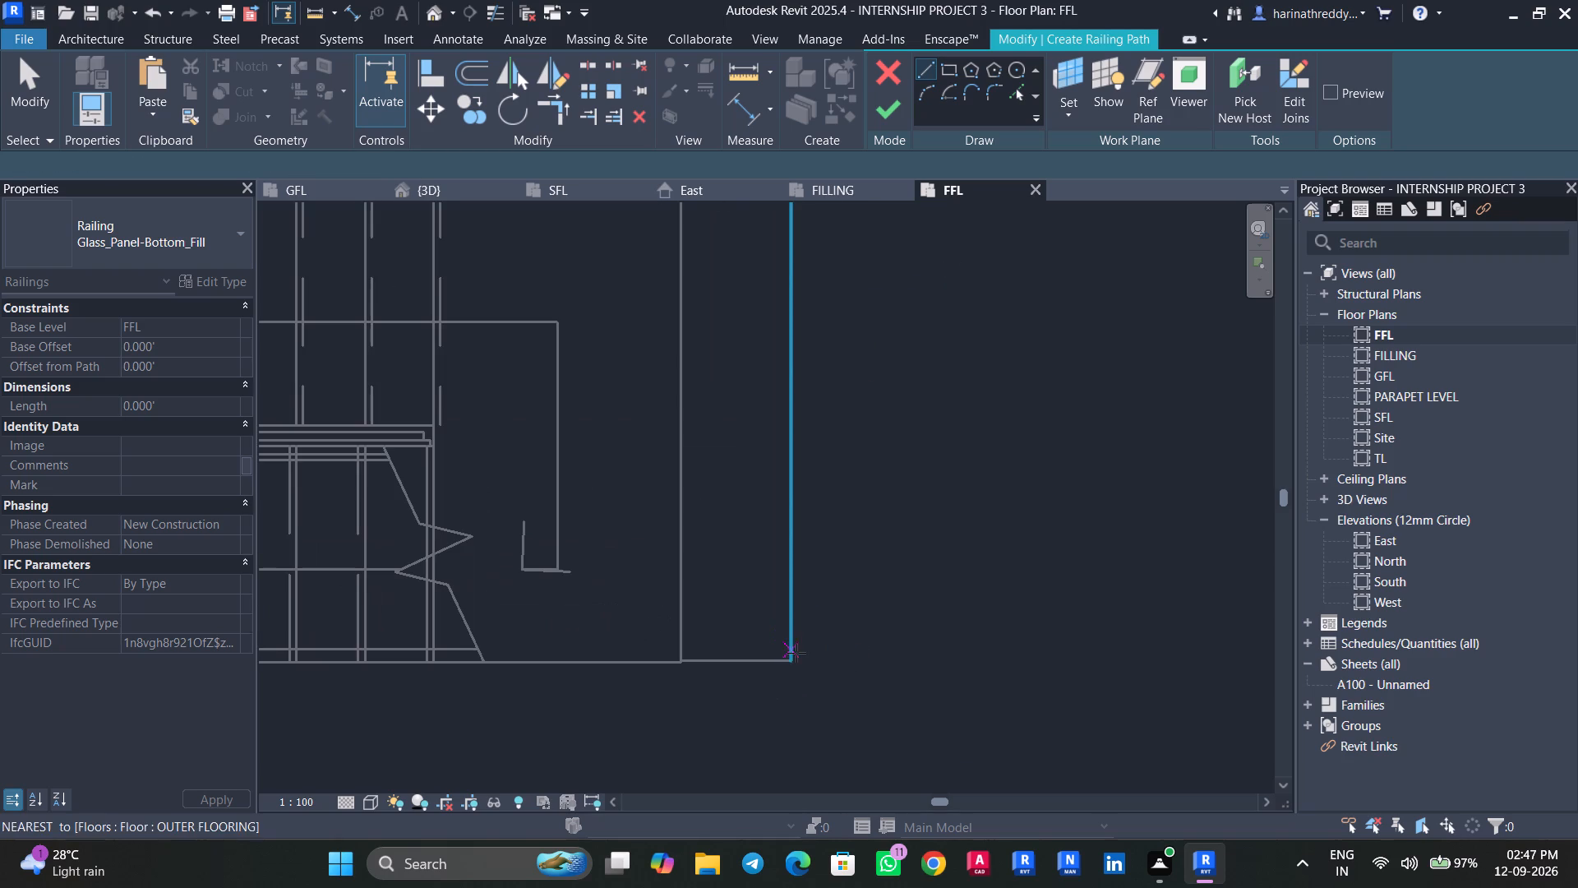
{"action": "left_click", "coordinate": [791, 656]}
{"action": "scroll", "coordinate": [799, 652], "scroll_direction": "down", "scroll_amount": 10}
{"action": "scroll", "coordinate": [803, 636], "scroll_direction": "up", "scroll_amount": 1}
{"action": "scroll", "coordinate": [803, 636], "scroll_direction": "down", "scroll_amount": 3}
{"action": "scroll", "coordinate": [805, 627], "scroll_direction": "up", "scroll_amount": 1}
{"action": "middle_click_drag", "start_coordinate": [834, 285], "coordinate": [840, 397]}
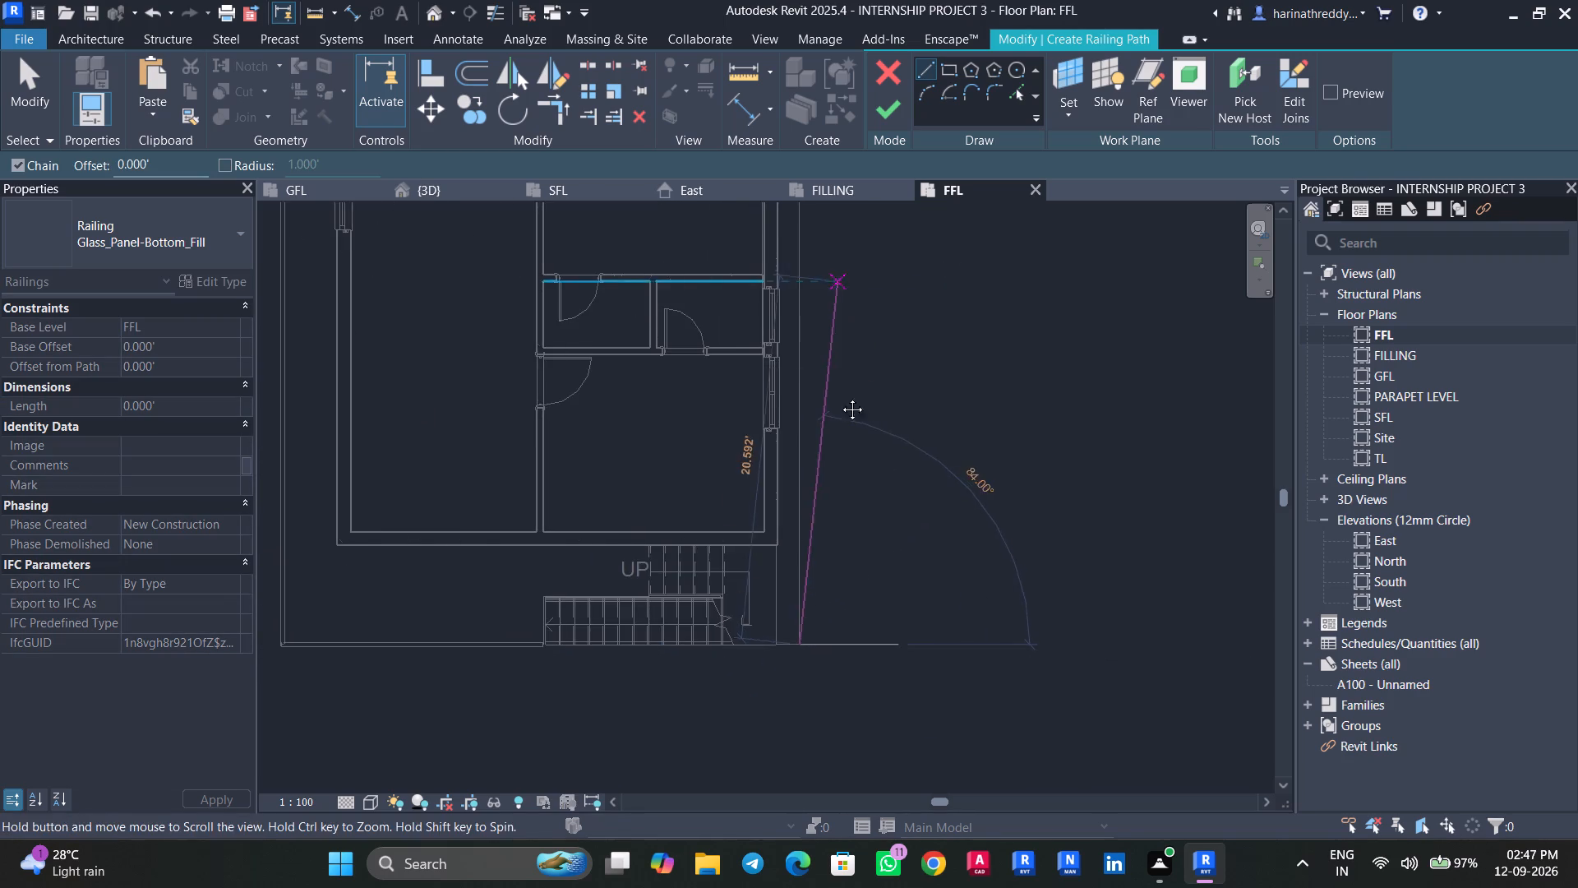
{"action": "middle_click_drag", "start_coordinate": [840, 397], "coordinate": [837, 718]}
{"action": "left_click", "coordinate": [804, 383]}
{"action": "key", "text": "Escape"}
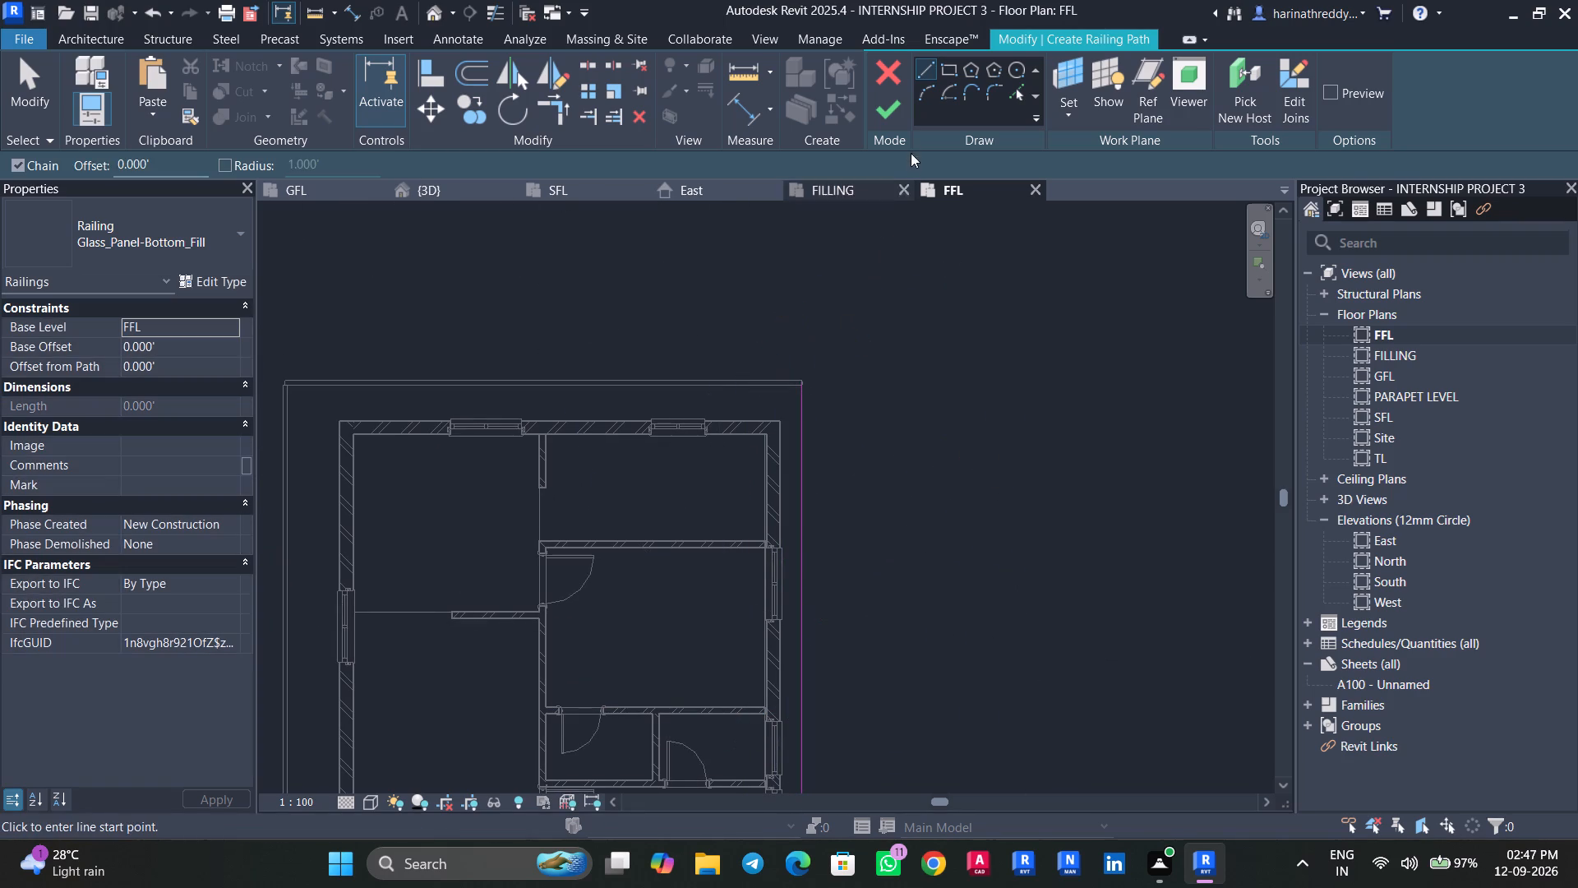
{"action": "left_click", "coordinate": [892, 102]}
Inspect the new glass-panel railings around the FFL slab and the staircase in 3D from all sides.
{"action": "left_click", "coordinate": [430, 194]}
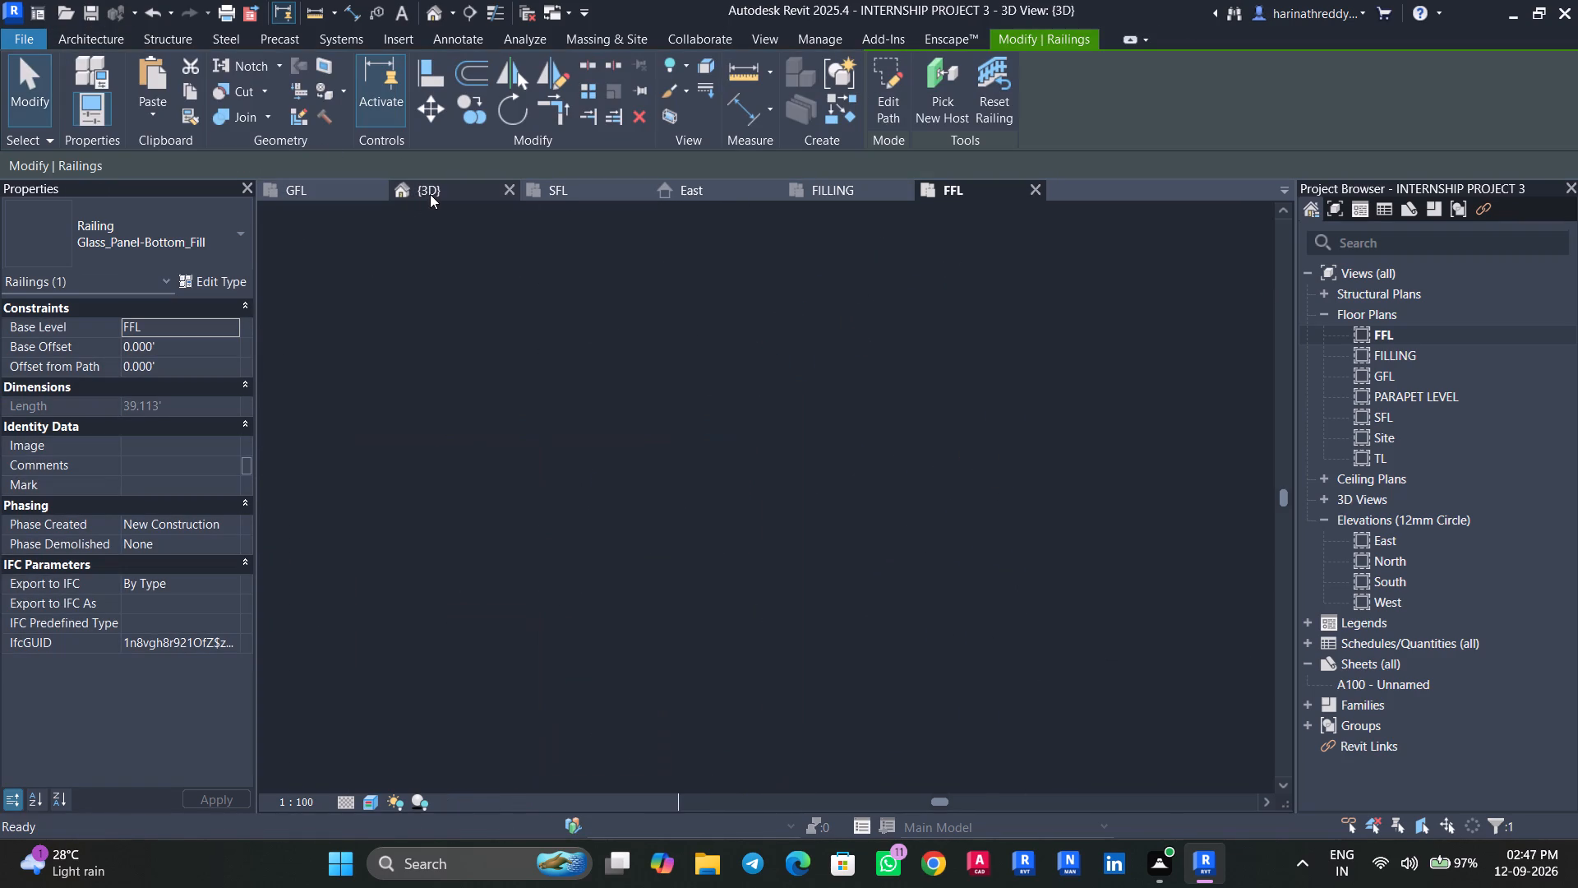
{"action": "key", "text": "Escape"}
{"action": "middle_click_drag", "start_coordinate": [1027, 682], "coordinate": [999, 563], "text": "shift"}
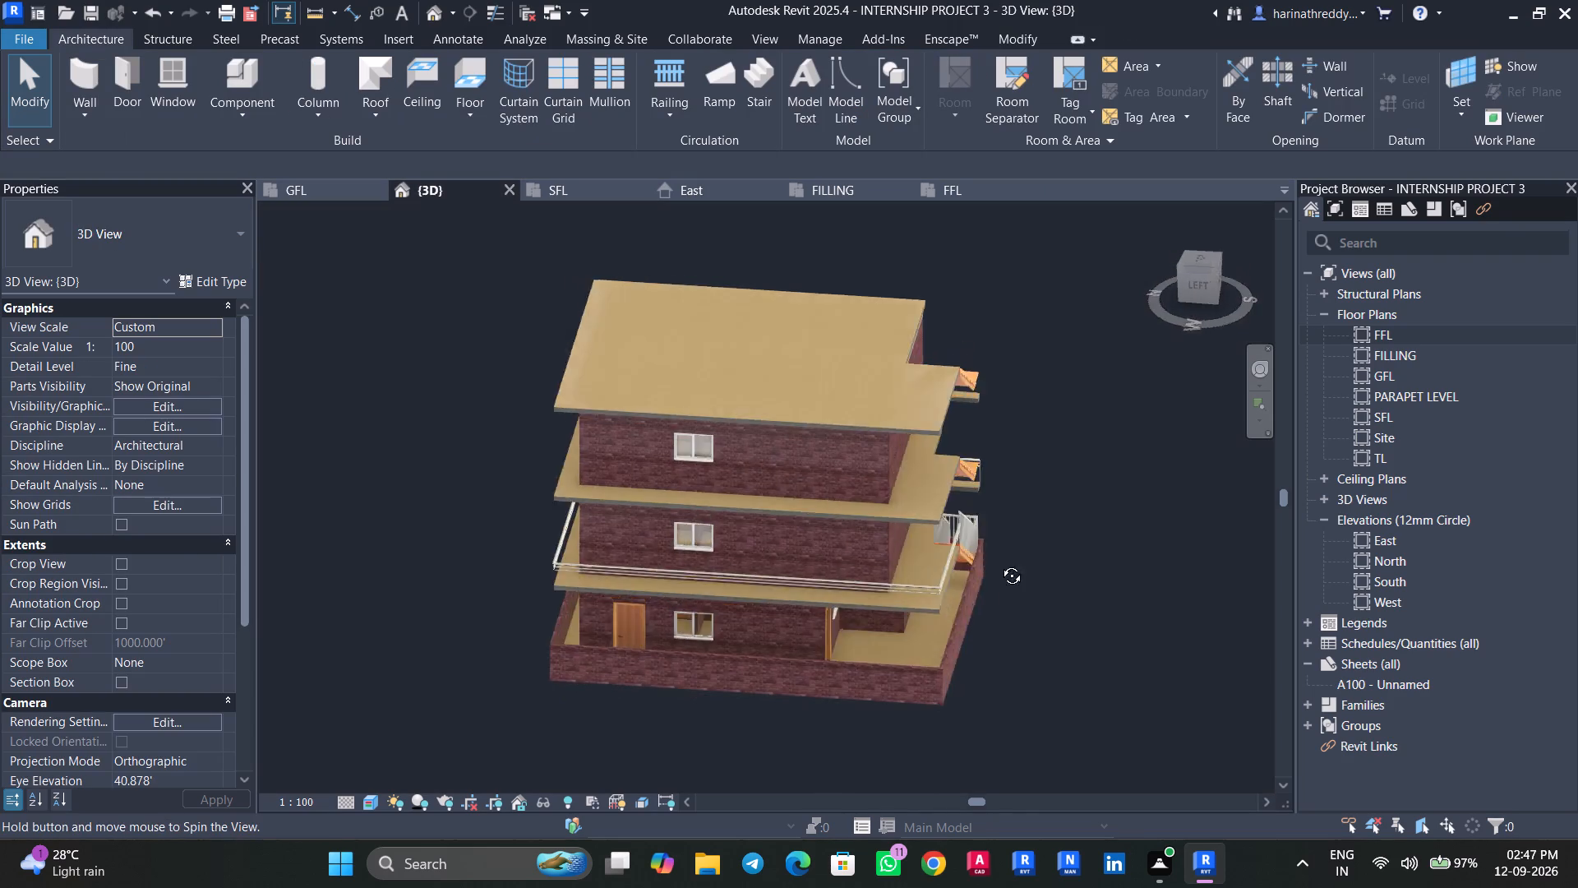
{"action": "middle_click_drag", "start_coordinate": [999, 563], "coordinate": [985, 452], "text": "shift"}
{"action": "scroll", "coordinate": [503, 585], "scroll_direction": "up", "scroll_amount": 13}
{"action": "key", "text": "Escape"}
{"action": "left_click", "coordinate": [777, 367]}
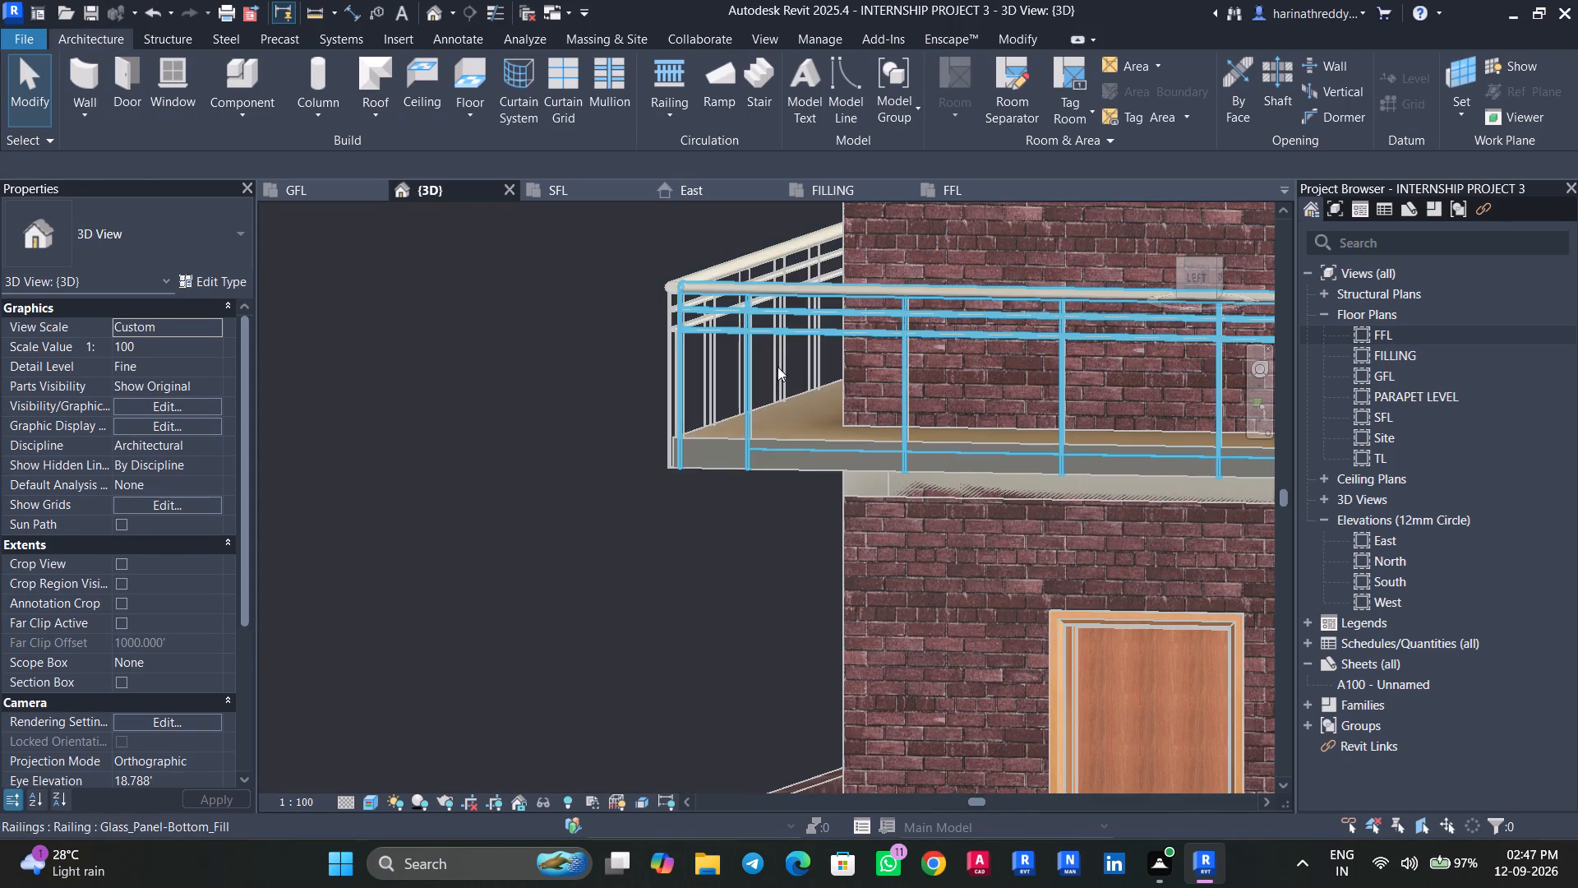
{"action": "left_click", "coordinate": [511, 483]}
{"action": "scroll", "coordinate": [445, 559], "scroll_direction": "down", "scroll_amount": 4}
{"action": "scroll", "coordinate": [447, 559], "scroll_direction": "up", "scroll_amount": 1}
{"action": "scroll", "coordinate": [449, 559], "scroll_direction": "down", "scroll_amount": 1}
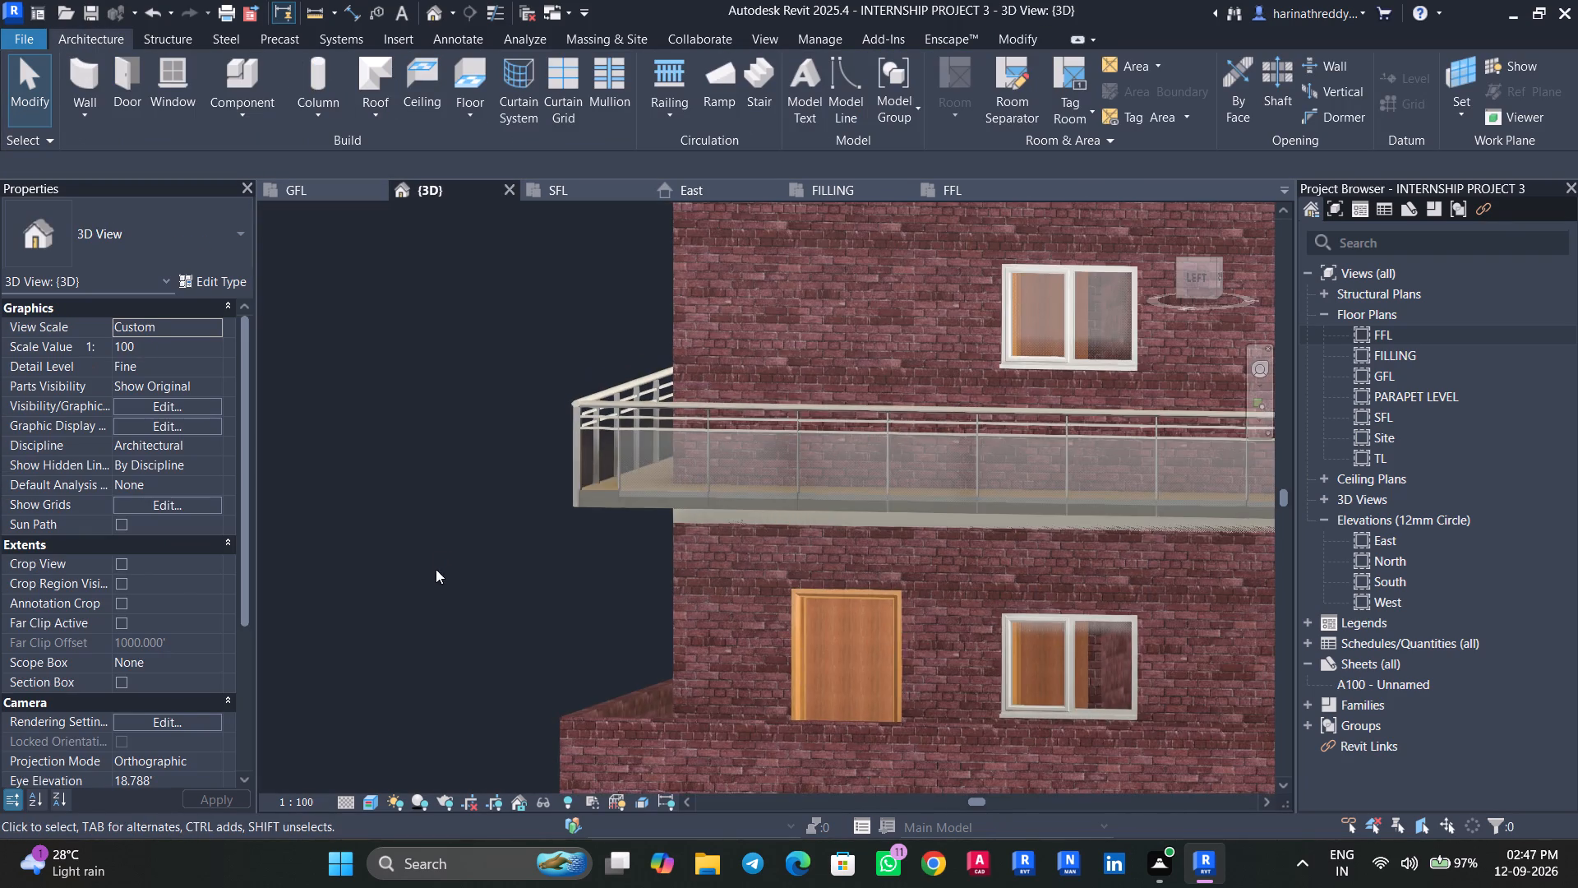
{"action": "middle_click_drag", "start_coordinate": [351, 590], "coordinate": [522, 660], "text": "shift"}
{"action": "scroll", "coordinate": [455, 662], "scroll_direction": "down", "scroll_amount": 9}
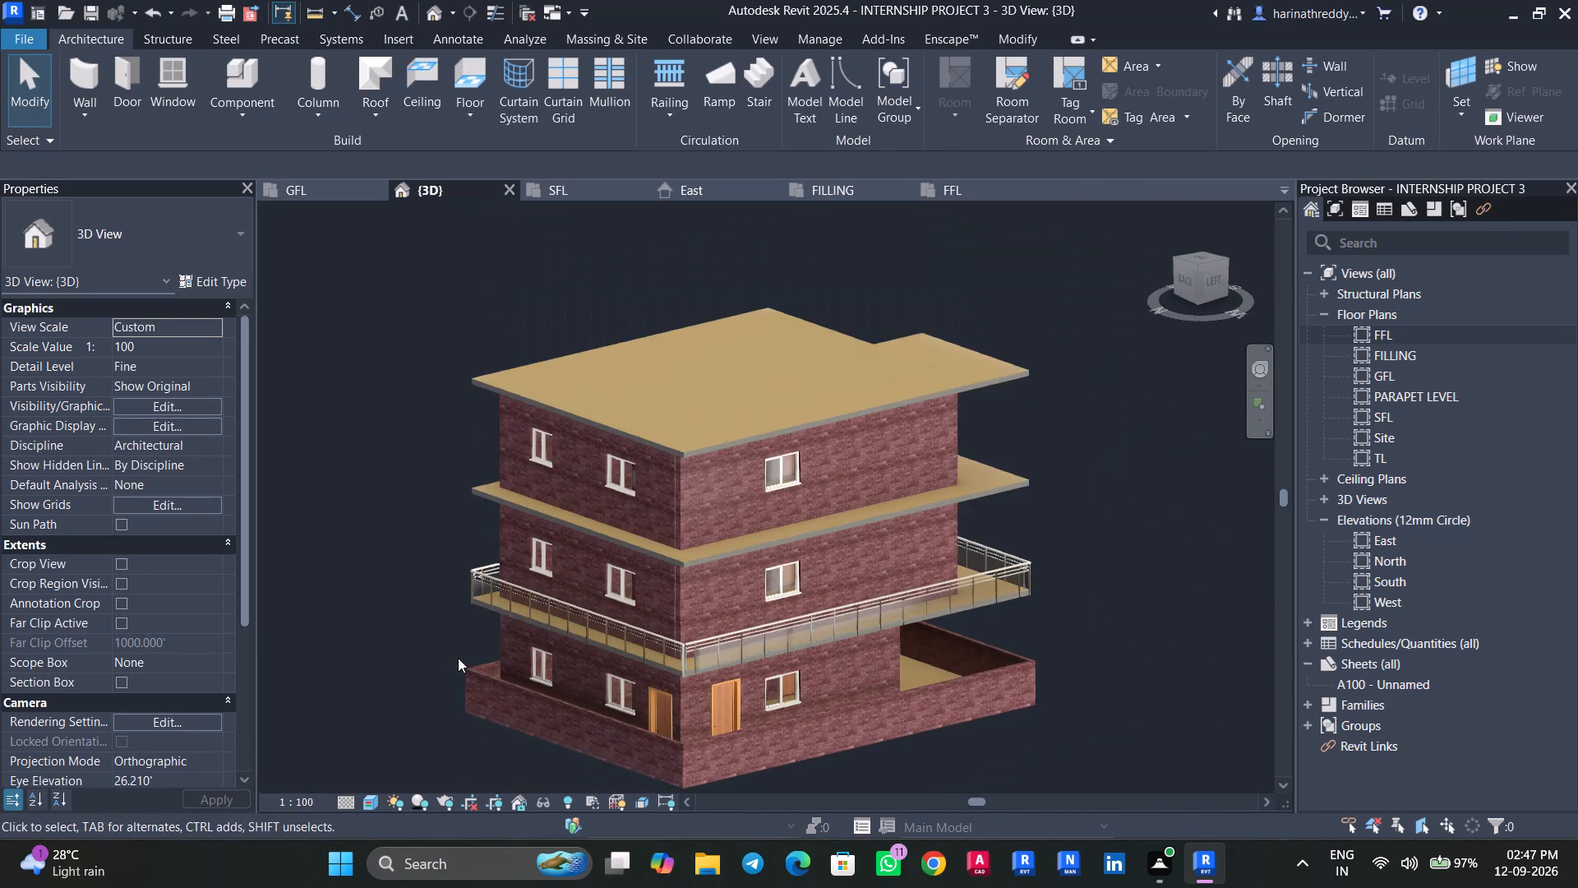
{"action": "middle_click_drag", "start_coordinate": [313, 768], "coordinate": [772, 812], "text": "shift"}
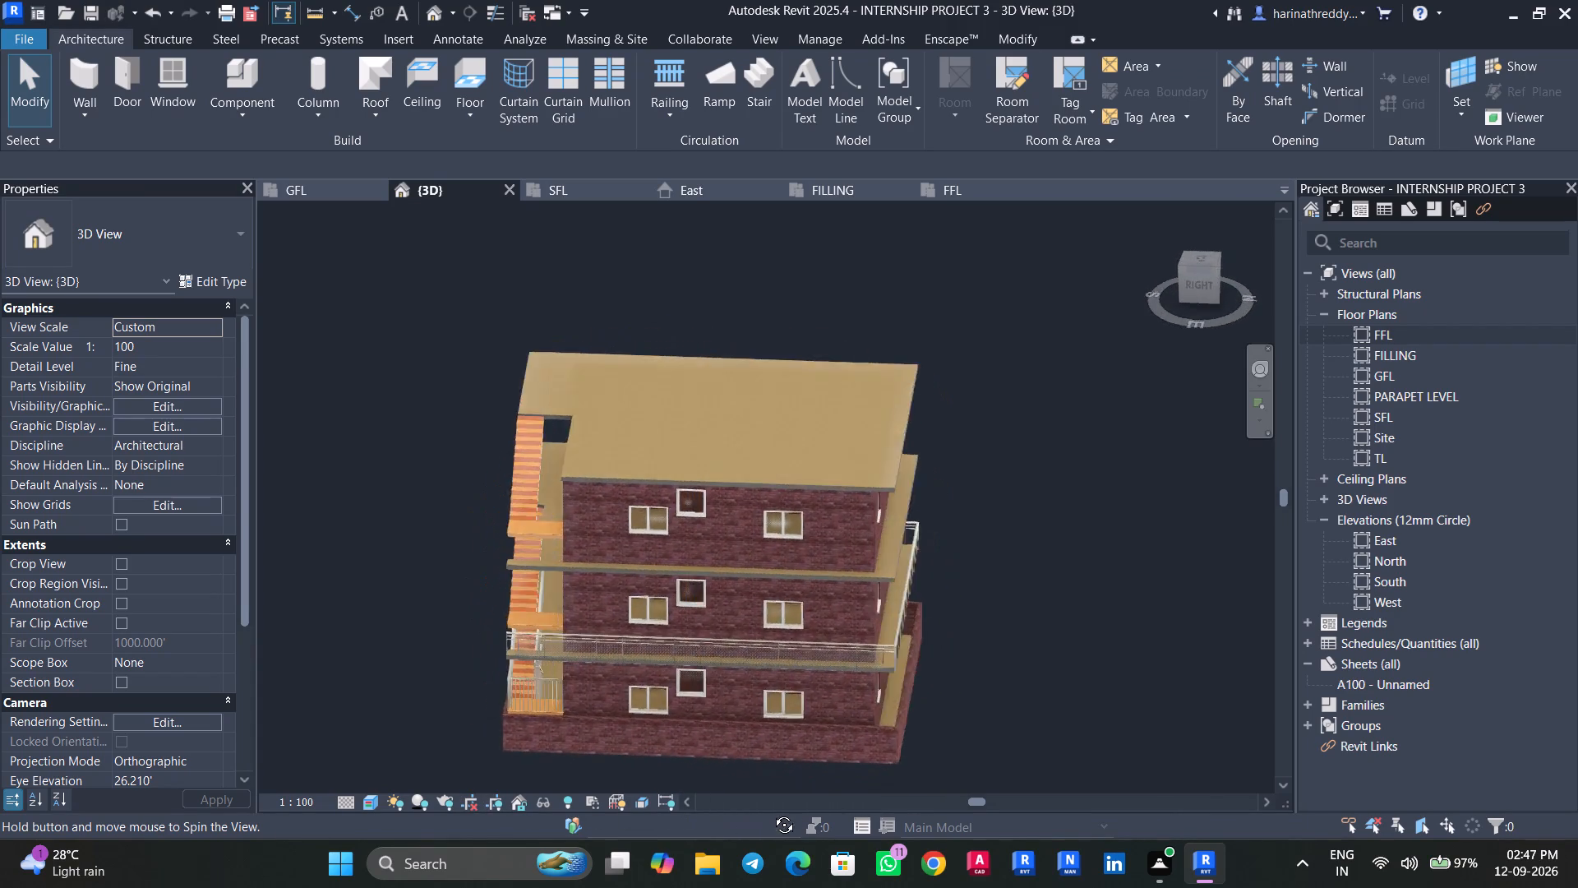
{"action": "middle_click_drag", "start_coordinate": [772, 812], "coordinate": [1066, 724], "text": "shift"}
{"action": "scroll", "coordinate": [845, 590], "scroll_direction": "up", "scroll_amount": 7}
{"action": "scroll", "coordinate": [761, 678], "scroll_direction": "down", "scroll_amount": 6}
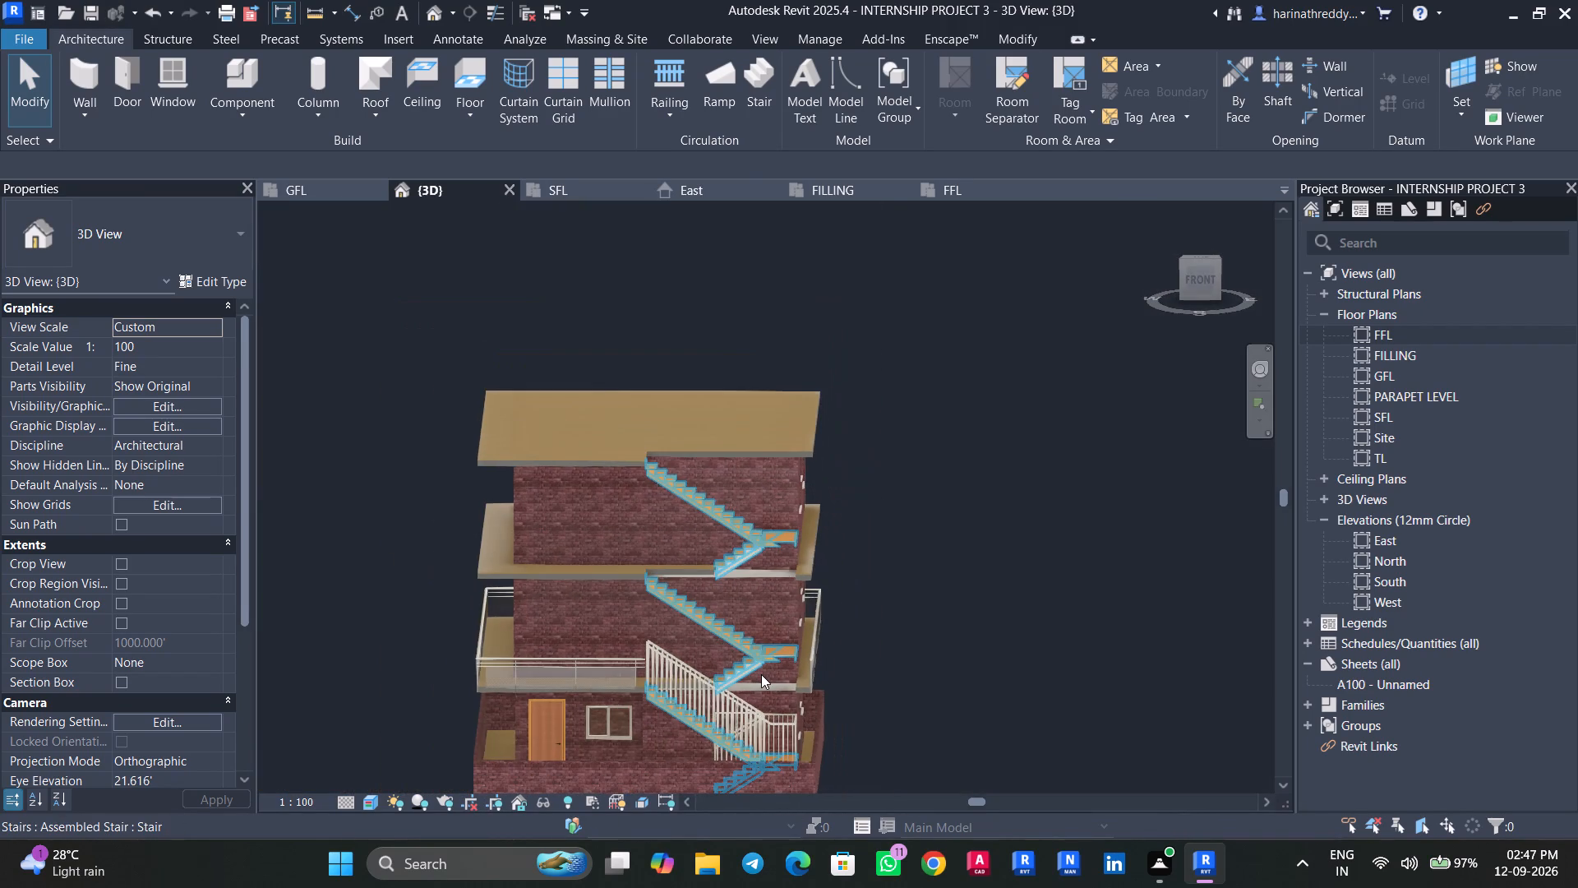
{"action": "middle_click_drag", "start_coordinate": [761, 674], "coordinate": [857, 834], "text": "shift"}
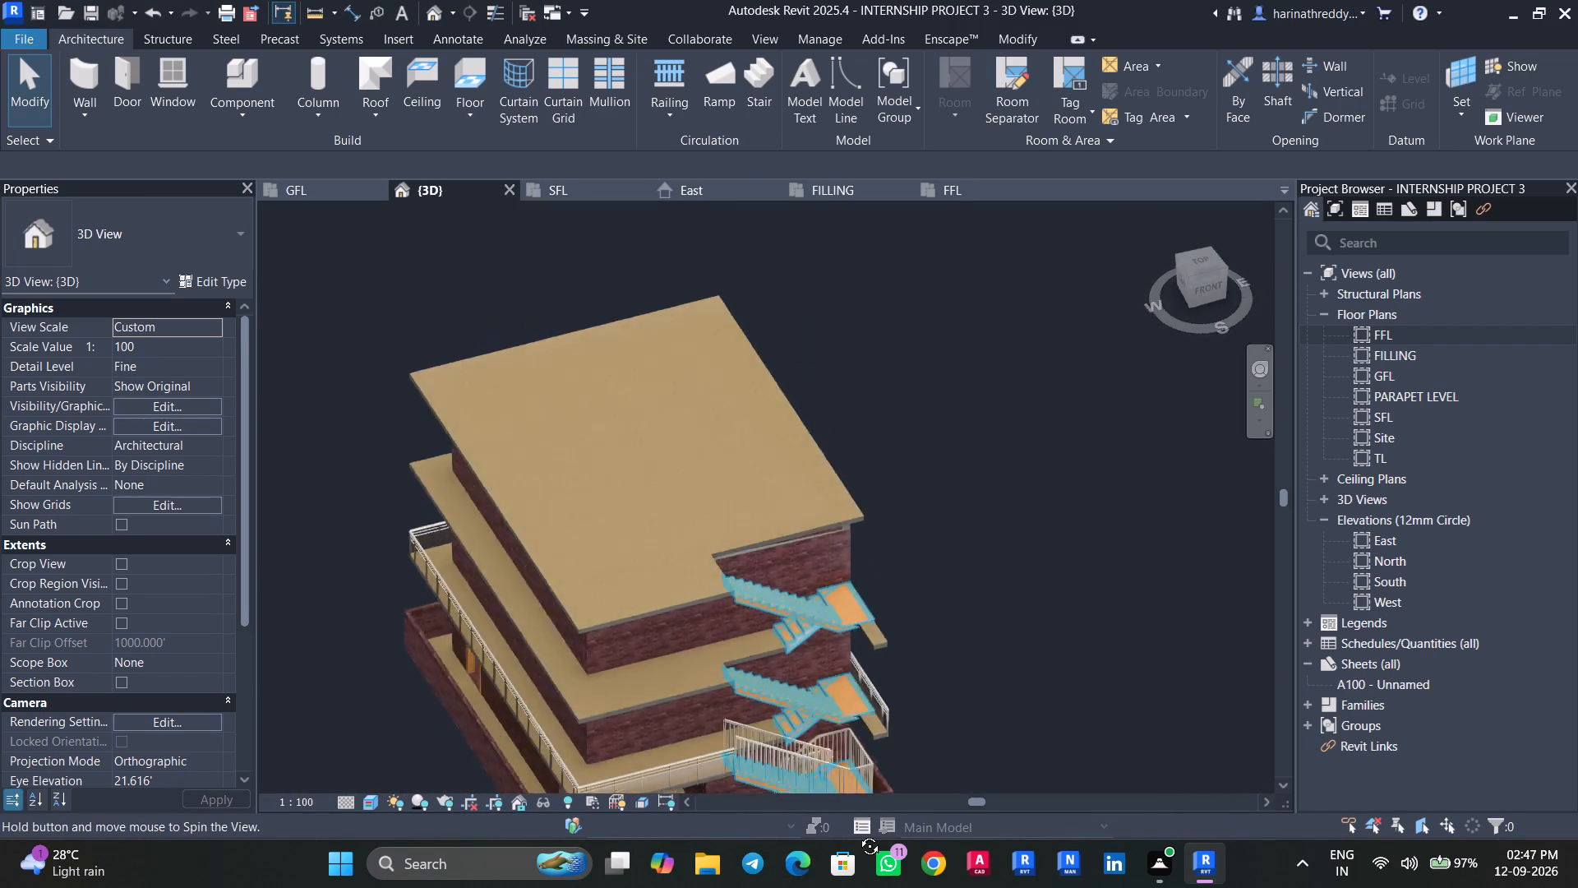
{"action": "middle_click_drag", "start_coordinate": [857, 834], "coordinate": [487, 799], "text": "shift"}
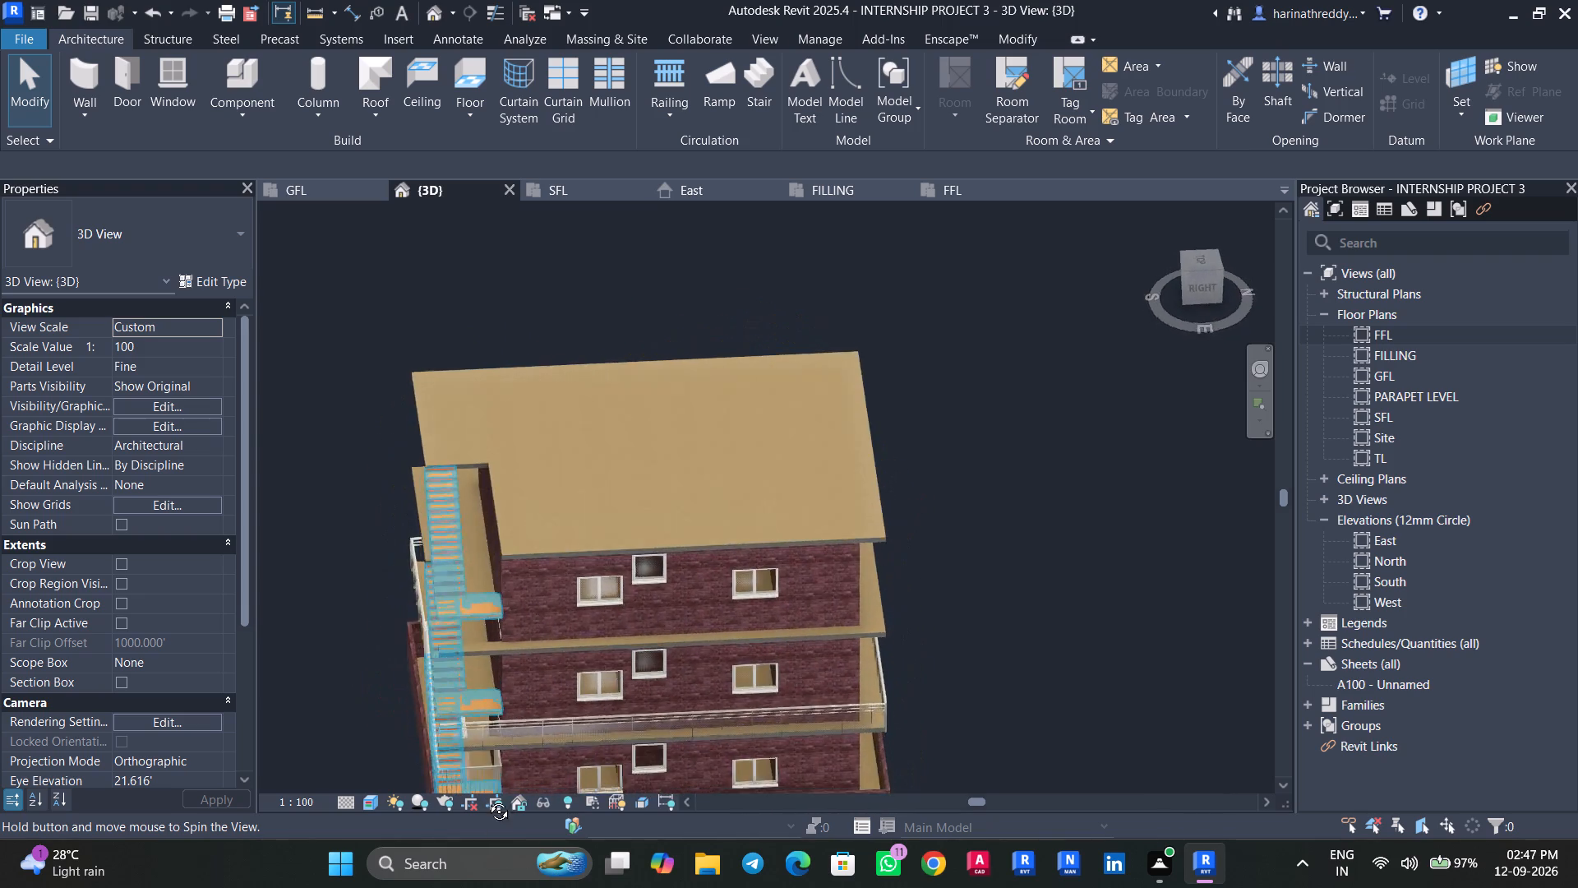
{"action": "middle_click_drag", "start_coordinate": [487, 799], "coordinate": [579, 694], "text": "shift"}
{"action": "scroll", "coordinate": [418, 650], "scroll_direction": "up", "scroll_amount": 1}
{"action": "scroll", "coordinate": [418, 650], "scroll_direction": "down", "scroll_amount": 1}
{"action": "scroll", "coordinate": [418, 650], "scroll_direction": "up", "scroll_amount": 4}
{"action": "middle_click_drag", "start_coordinate": [398, 626], "coordinate": [828, 747], "text": "shift"}
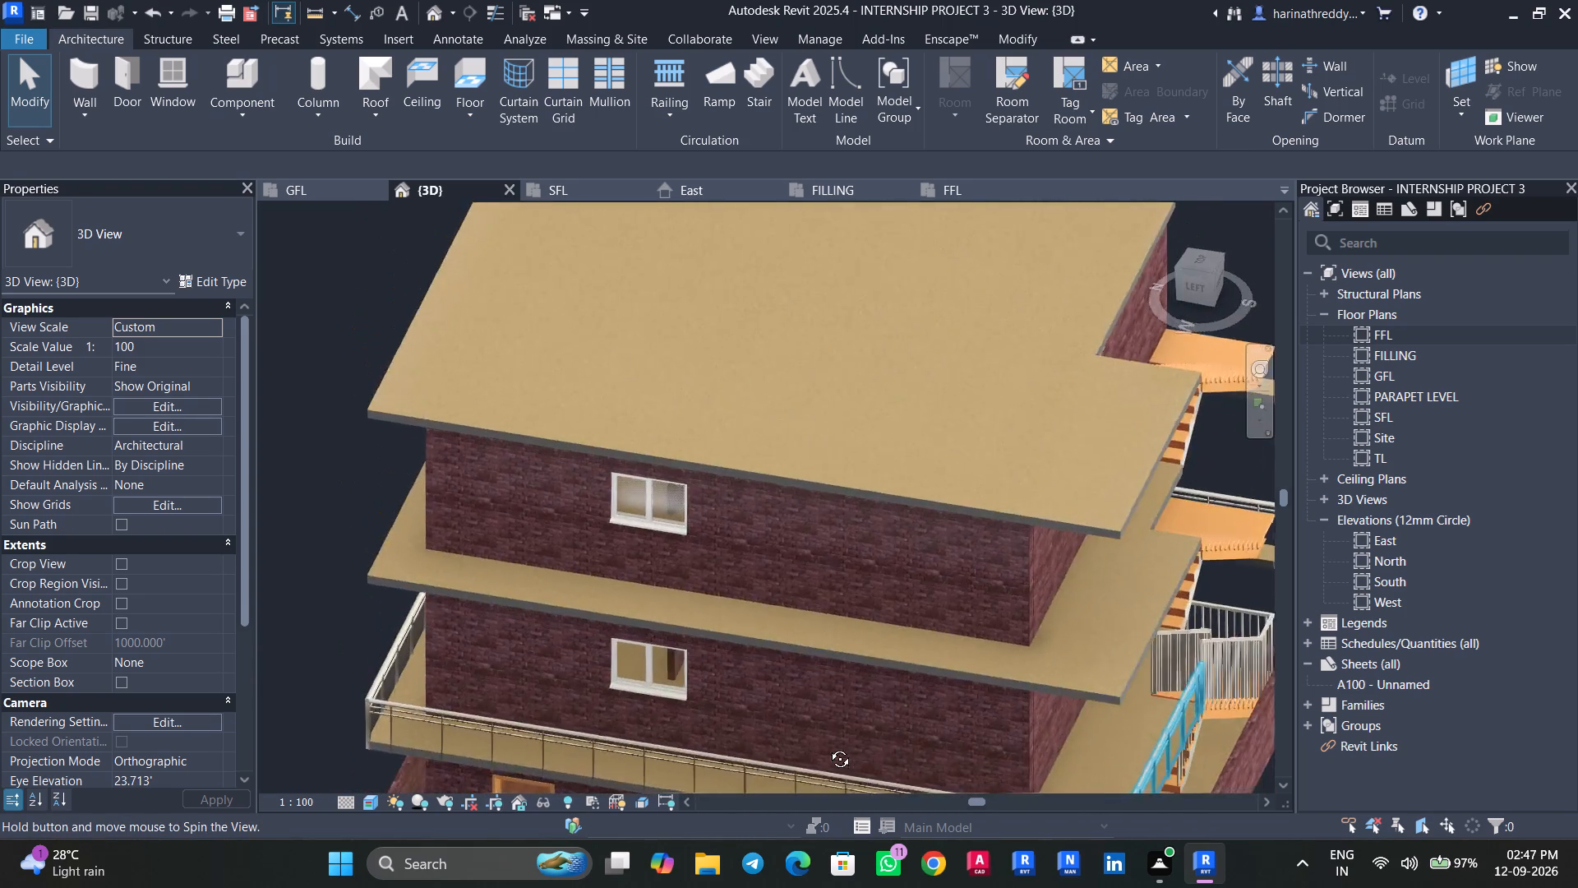
{"action": "middle_click_drag", "start_coordinate": [828, 747], "coordinate": [808, 613], "text": "shift"}
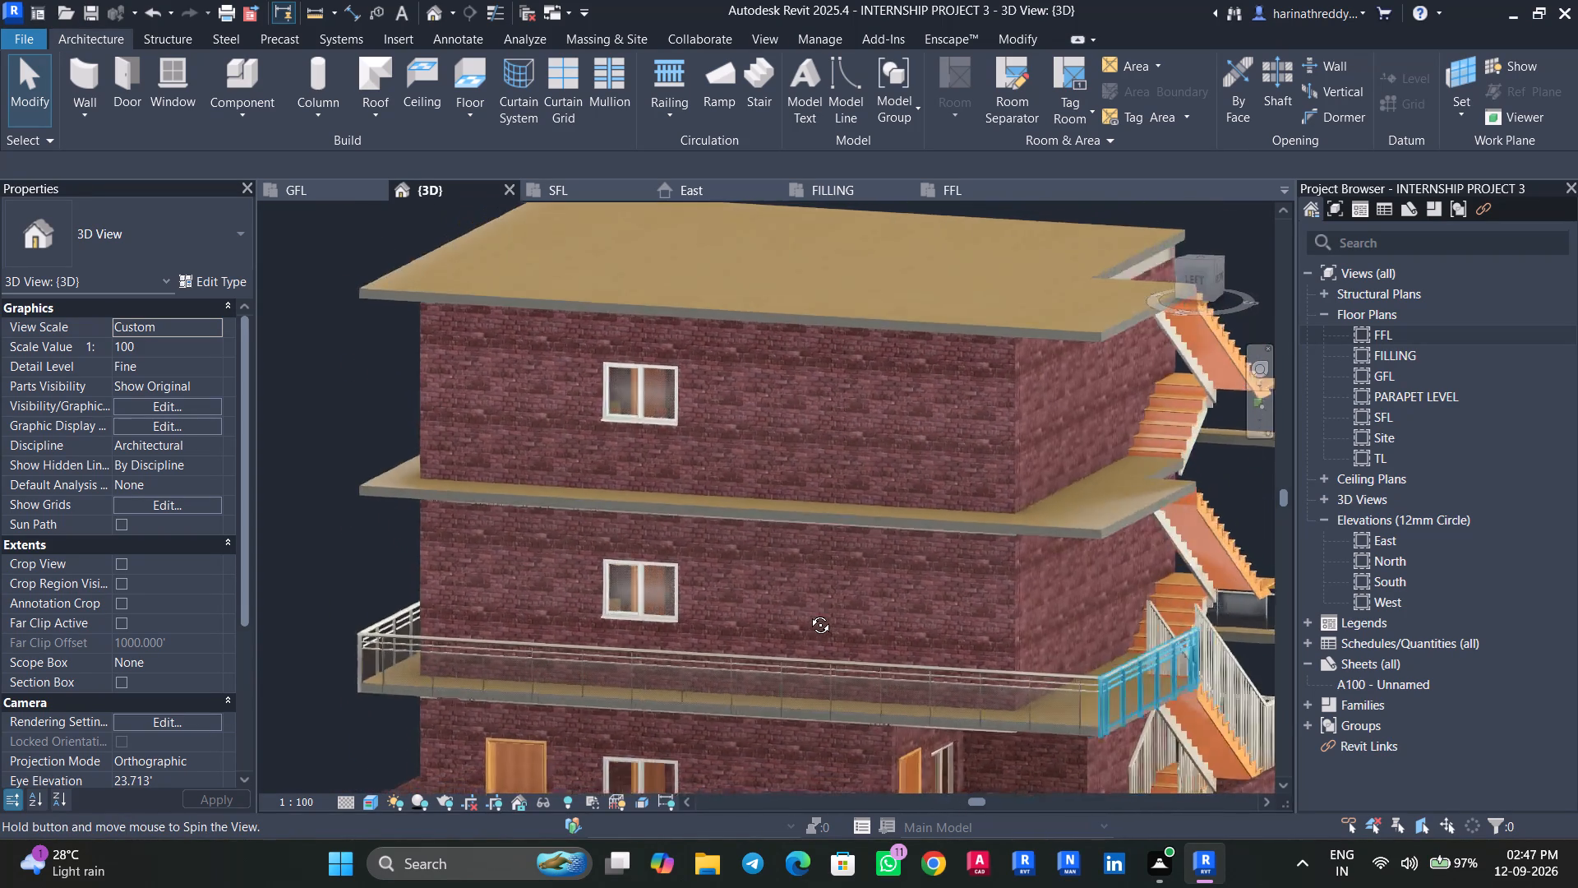
{"action": "middle_click_drag", "start_coordinate": [808, 613], "coordinate": [625, 648], "text": "shift"}
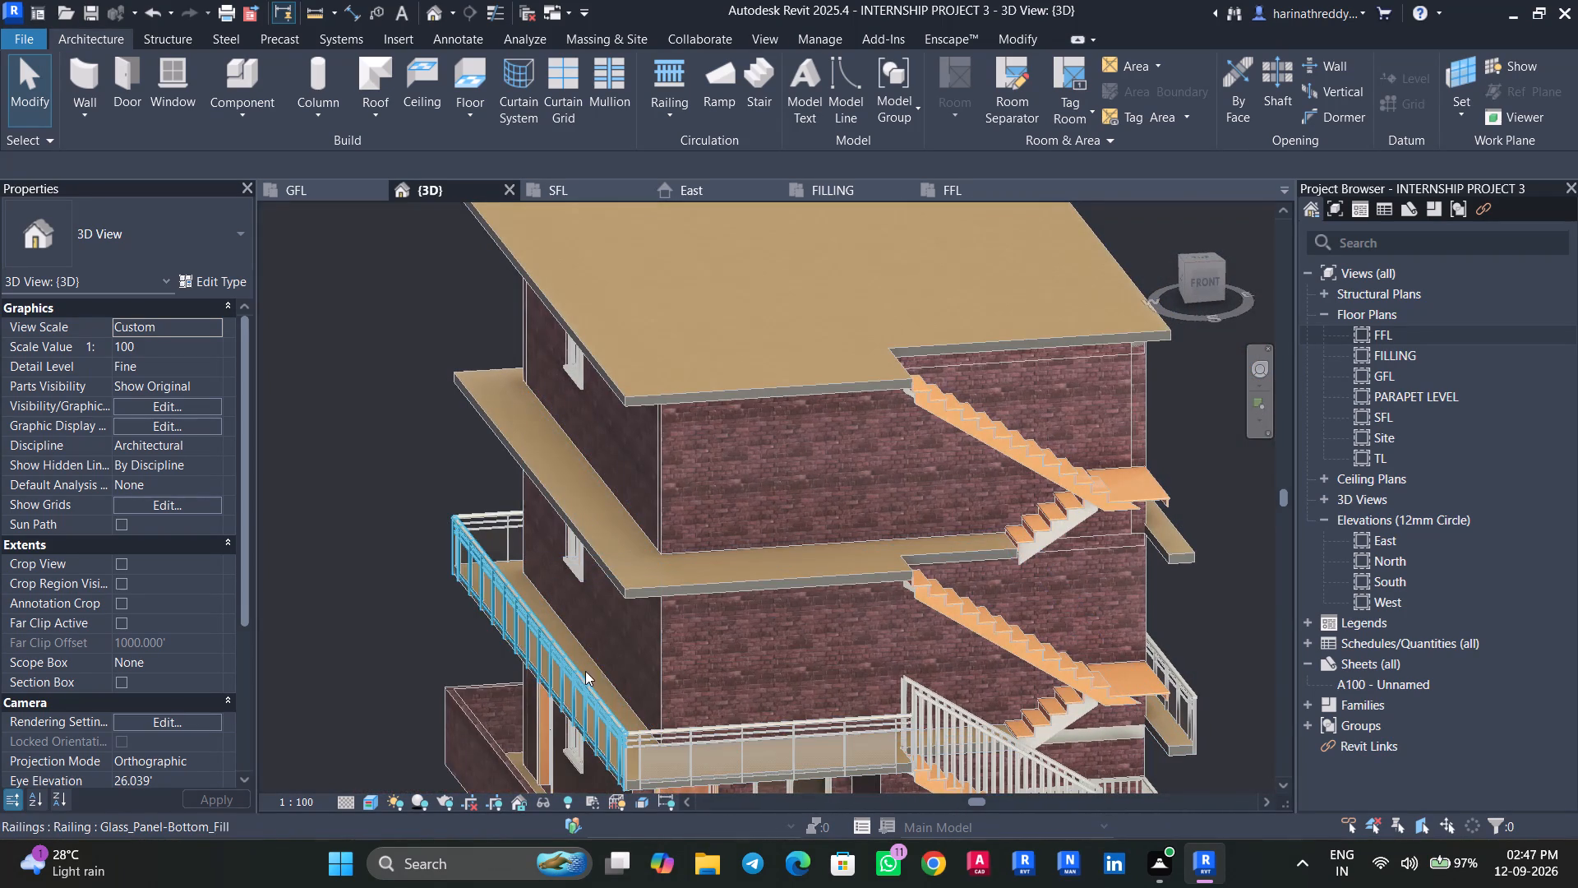
Copy all four glass-panel railings of the FFL slab and paste them aligned to selected levels, including SFL.
{"action": "left_click", "coordinate": [579, 673]}
{"action": "key", "text": "s"}
{"action": "key", "text": "a"}
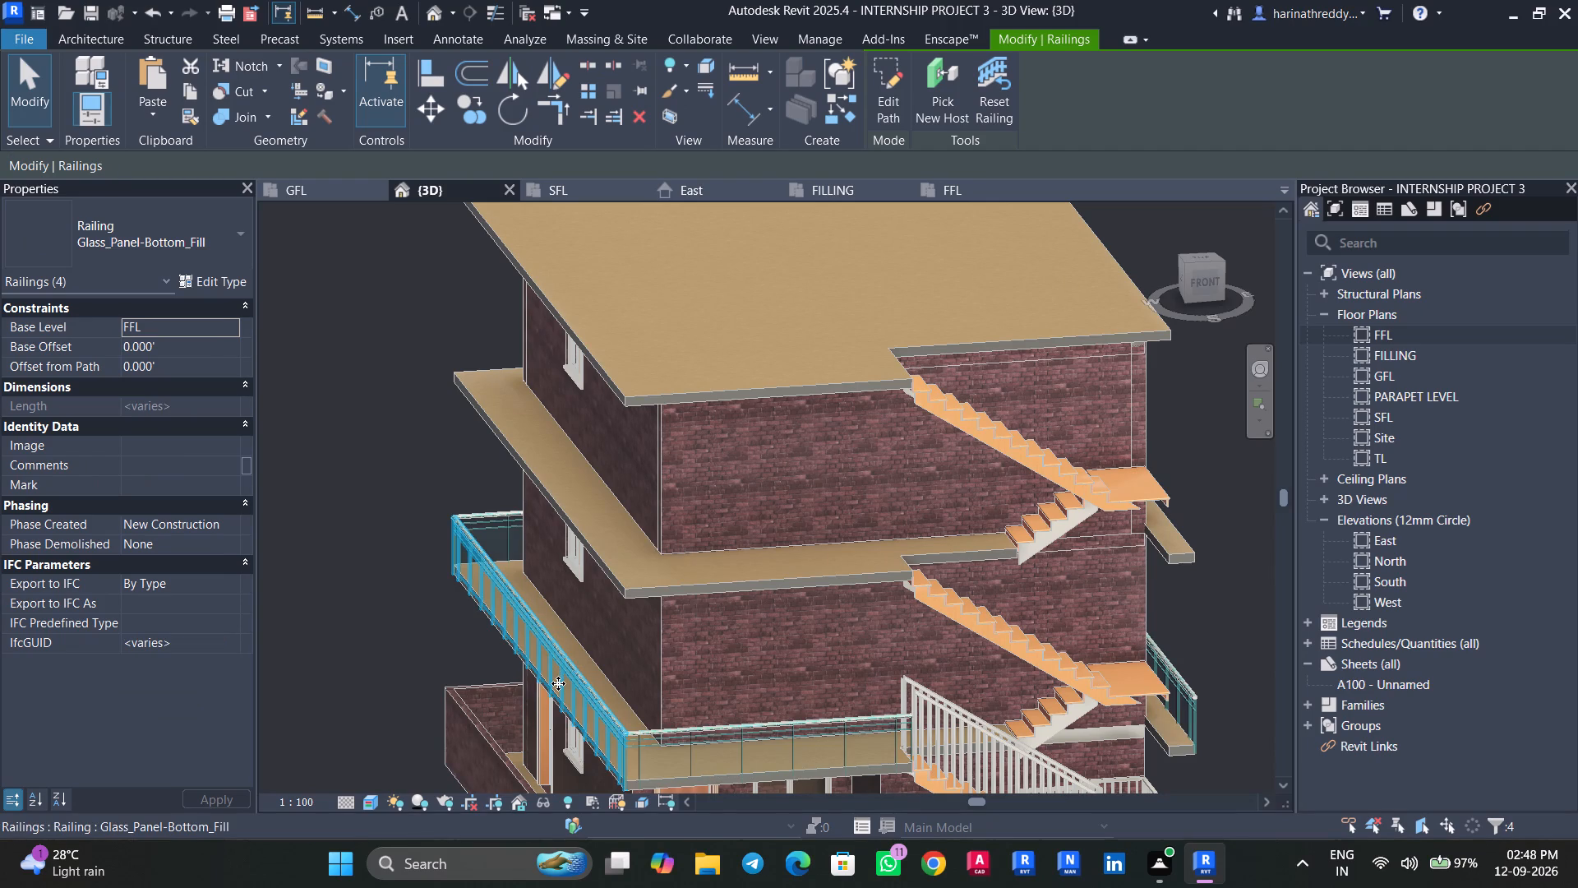
{"action": "left_click", "coordinate": [1204, 284]}
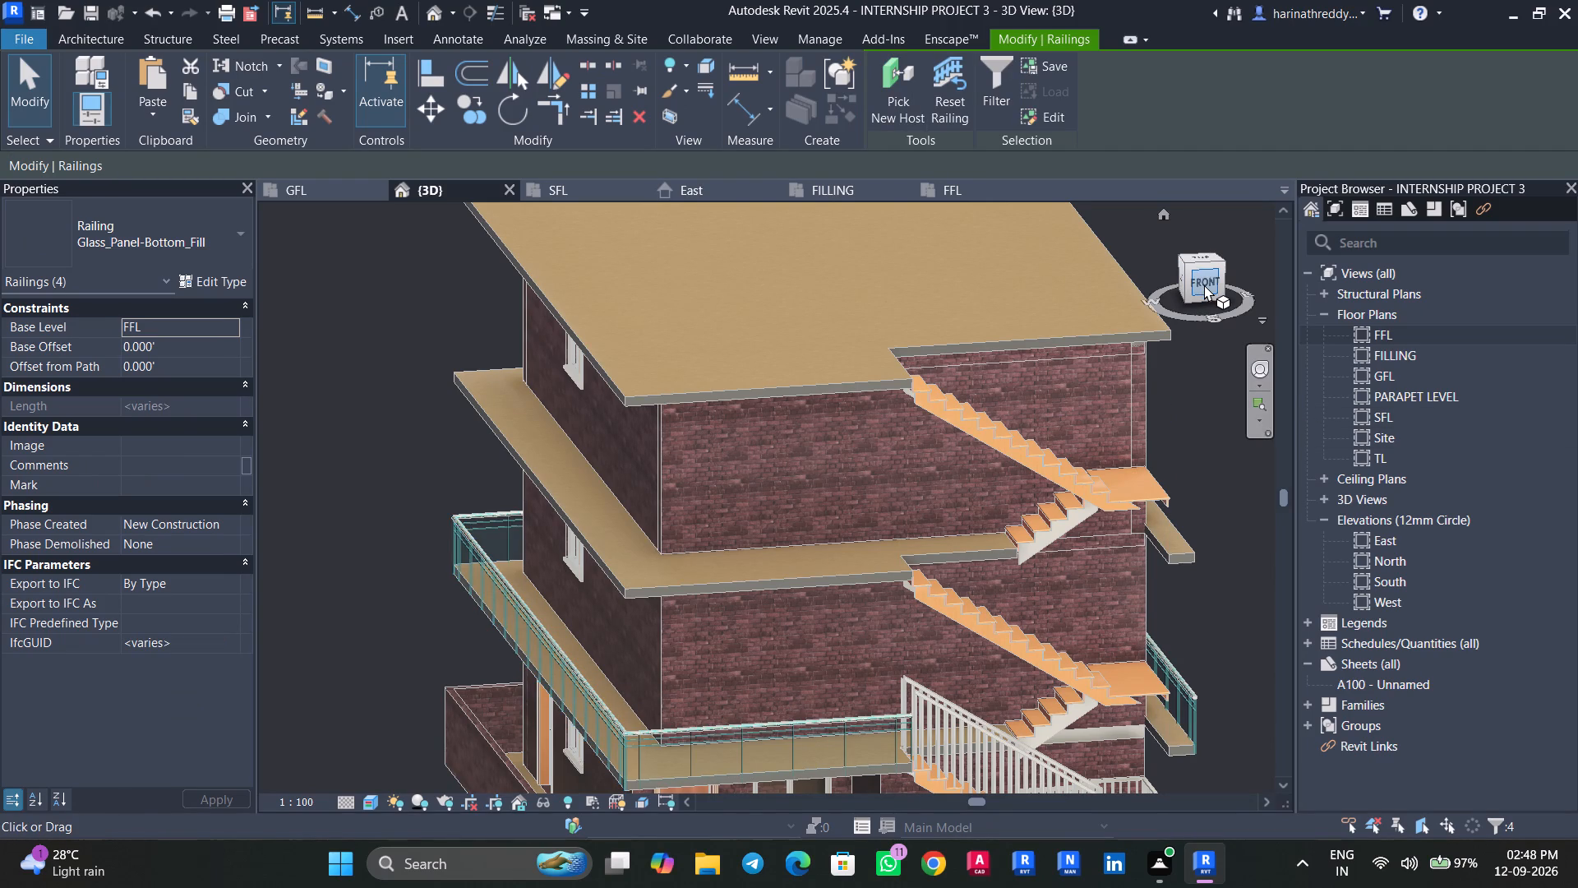
{"action": "left_click", "coordinate": [191, 93]}
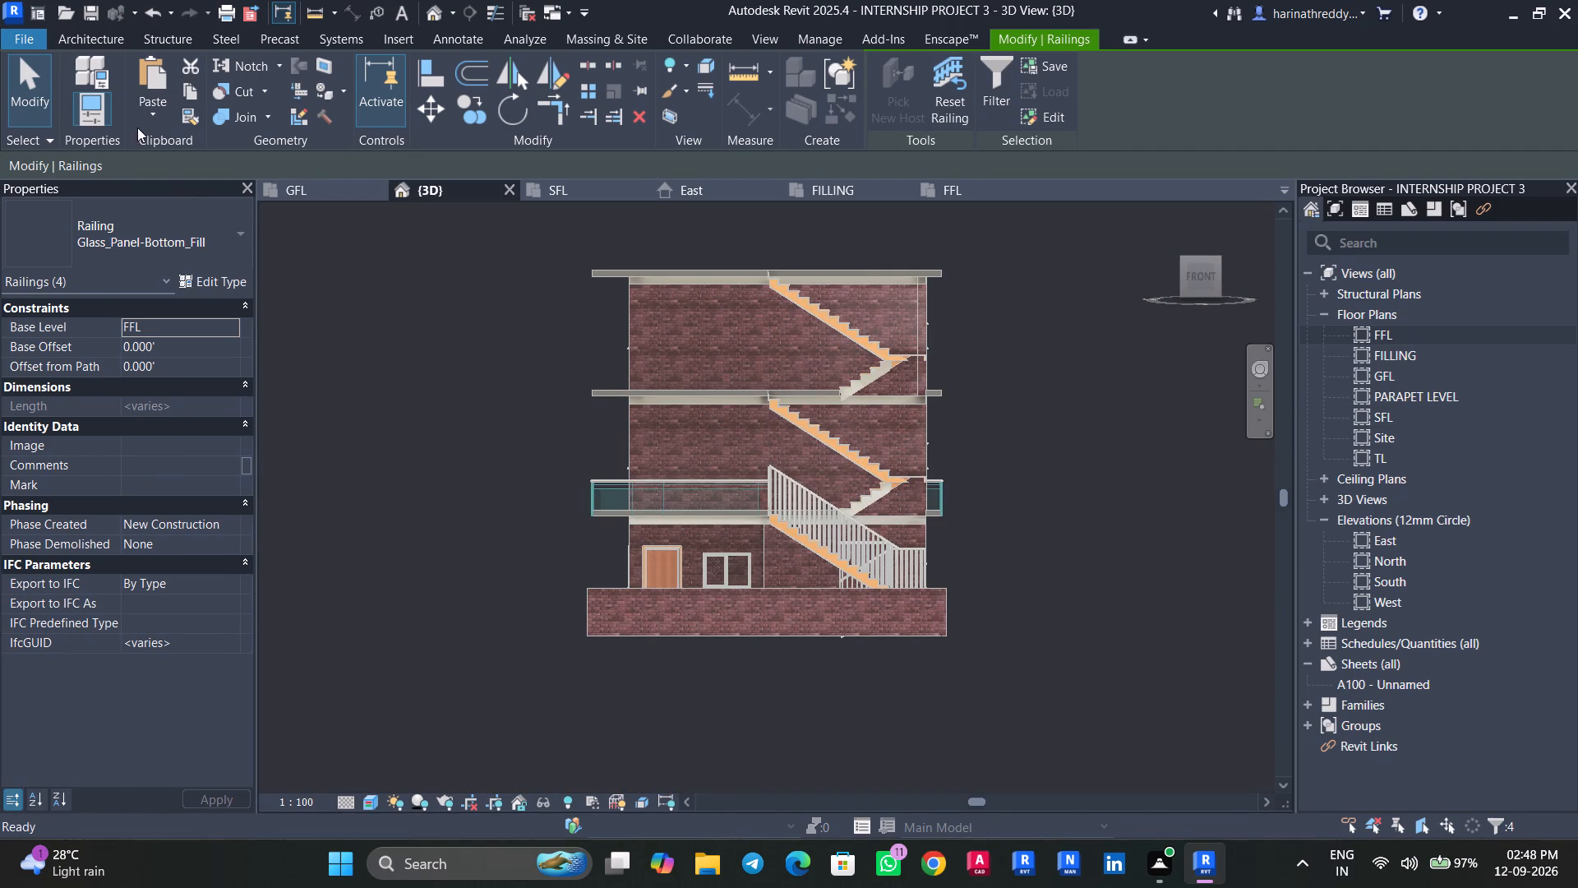
{"action": "left_click", "coordinate": [148, 116]}
{"action": "left_click", "coordinate": [171, 201]}
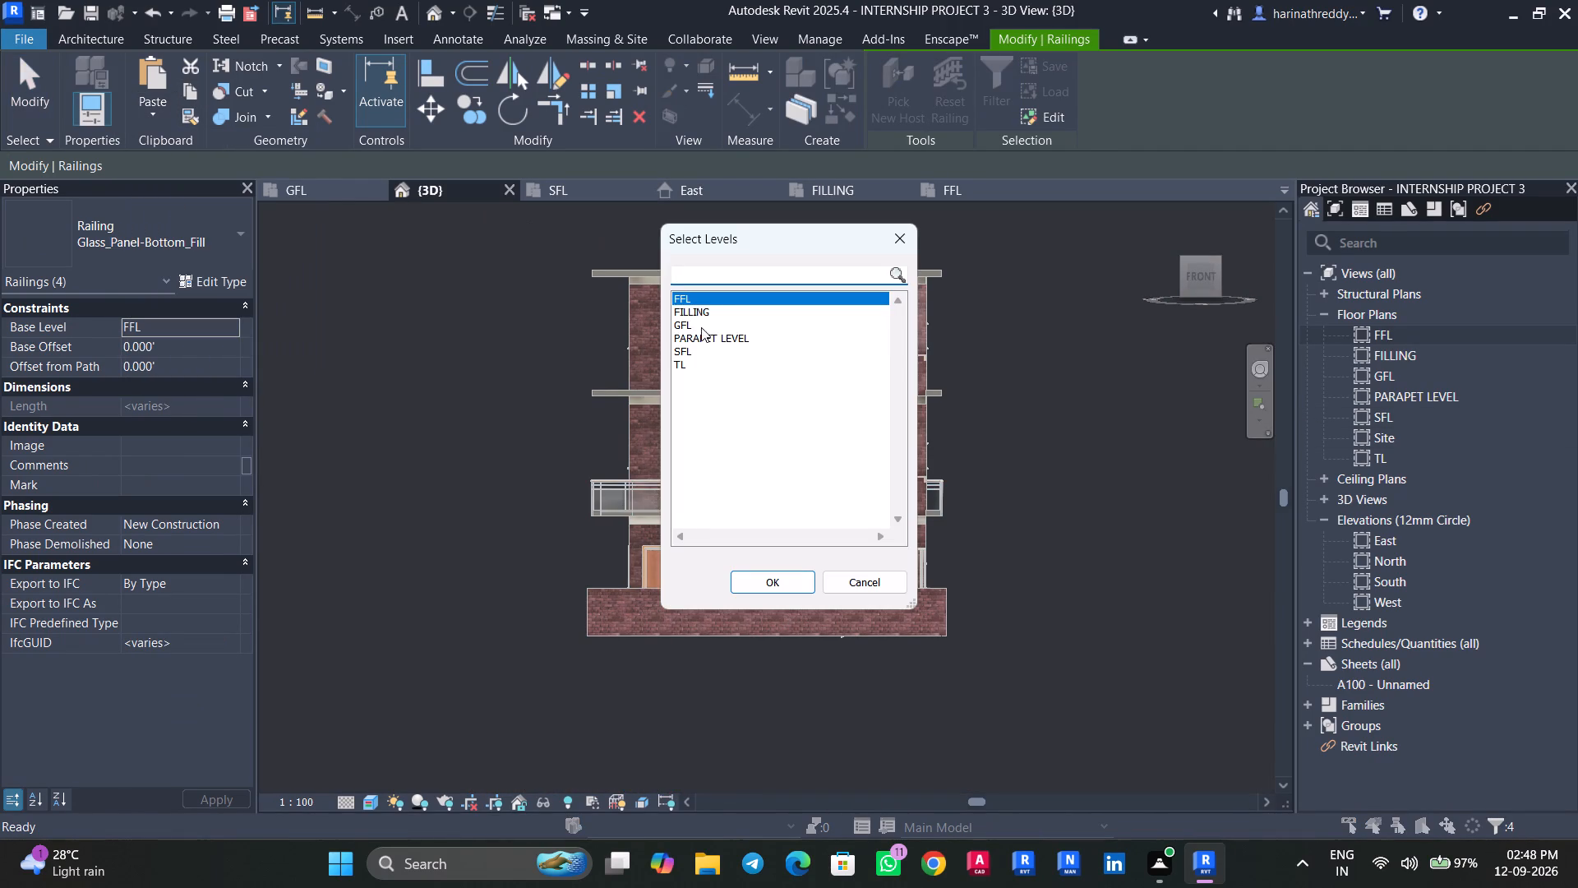
{"action": "left_click", "coordinate": [683, 350], "text": "ctrl"}
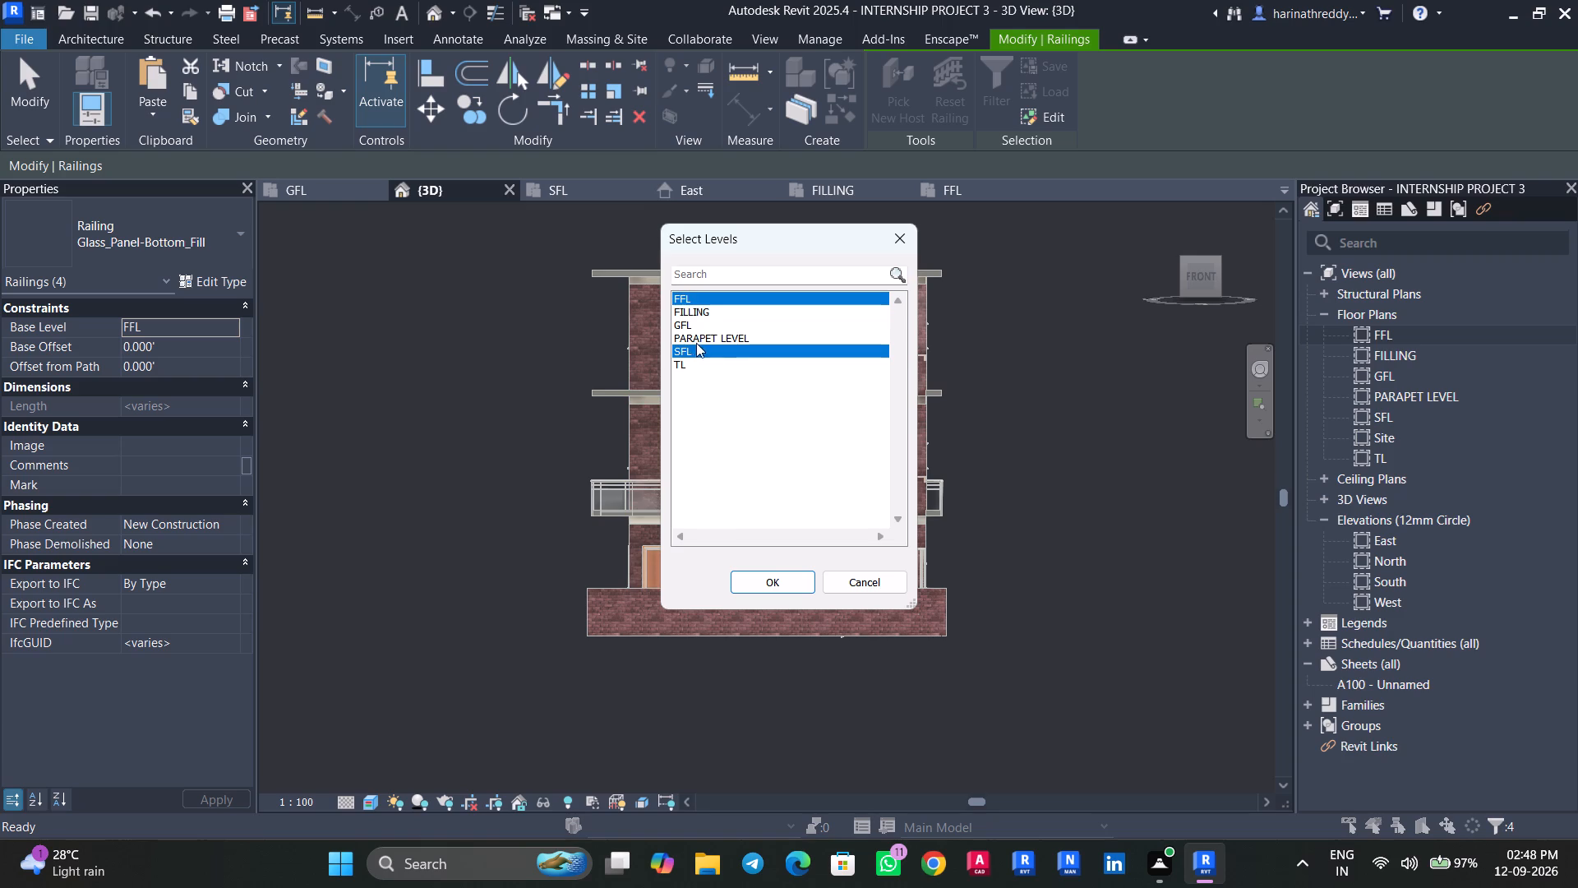
{"action": "left_click", "coordinate": [699, 332], "text": "ctrl"}
{"action": "left_click", "coordinate": [697, 295], "text": "ctrl"}
{"action": "left_click", "coordinate": [781, 585]}
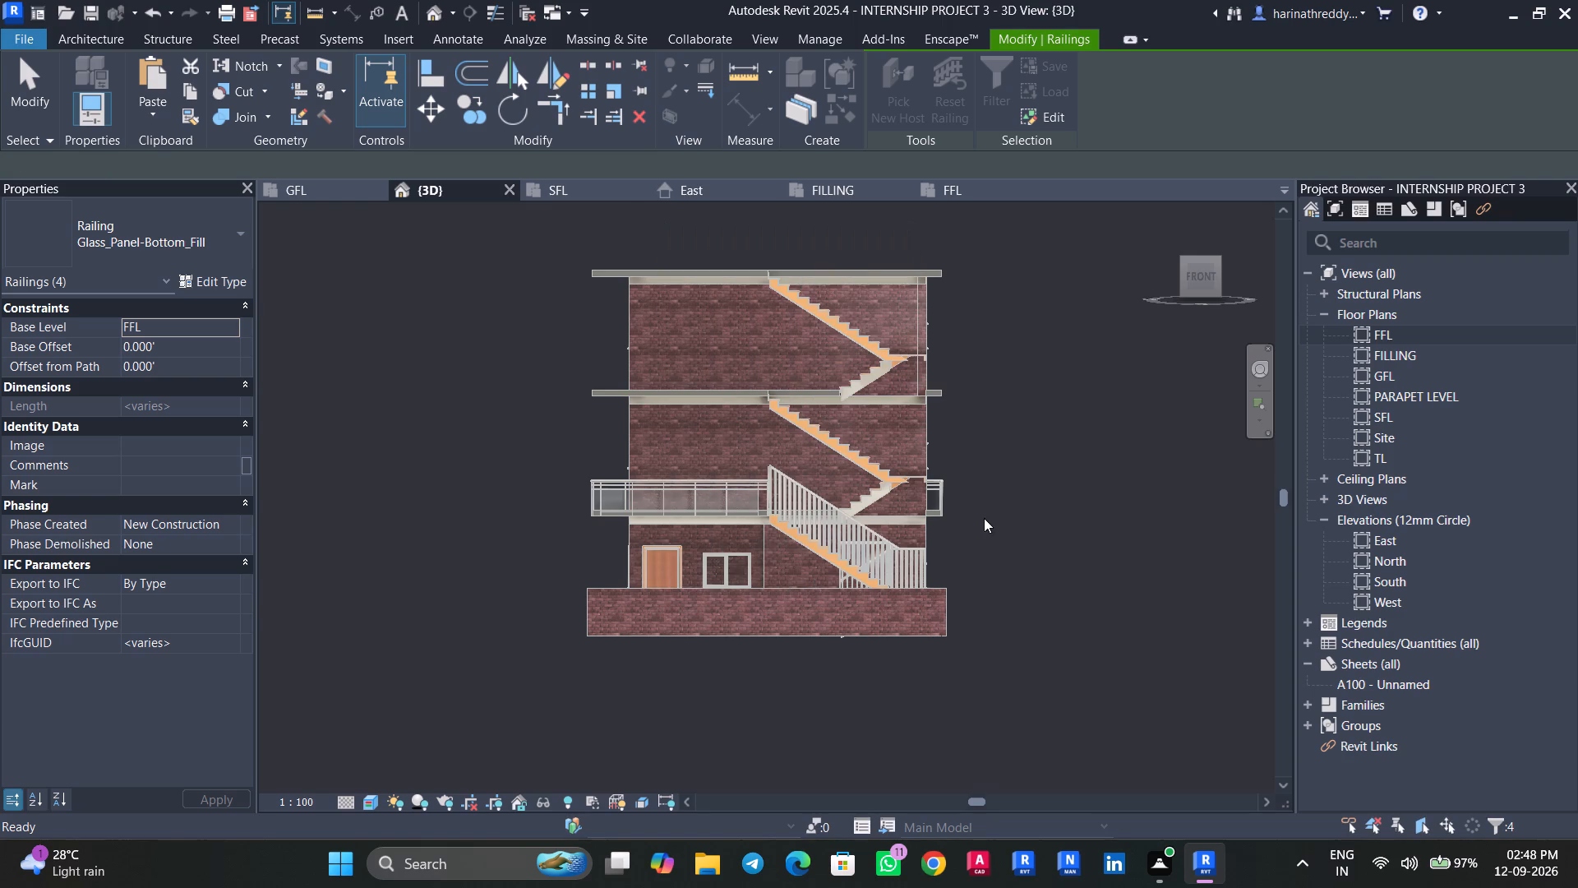
Move the four PARAPET LEVEL glass-panel railings down about 2.5 ft in the East elevation, onto the top of the roof slab.
{"action": "key", "text": "Escape"}
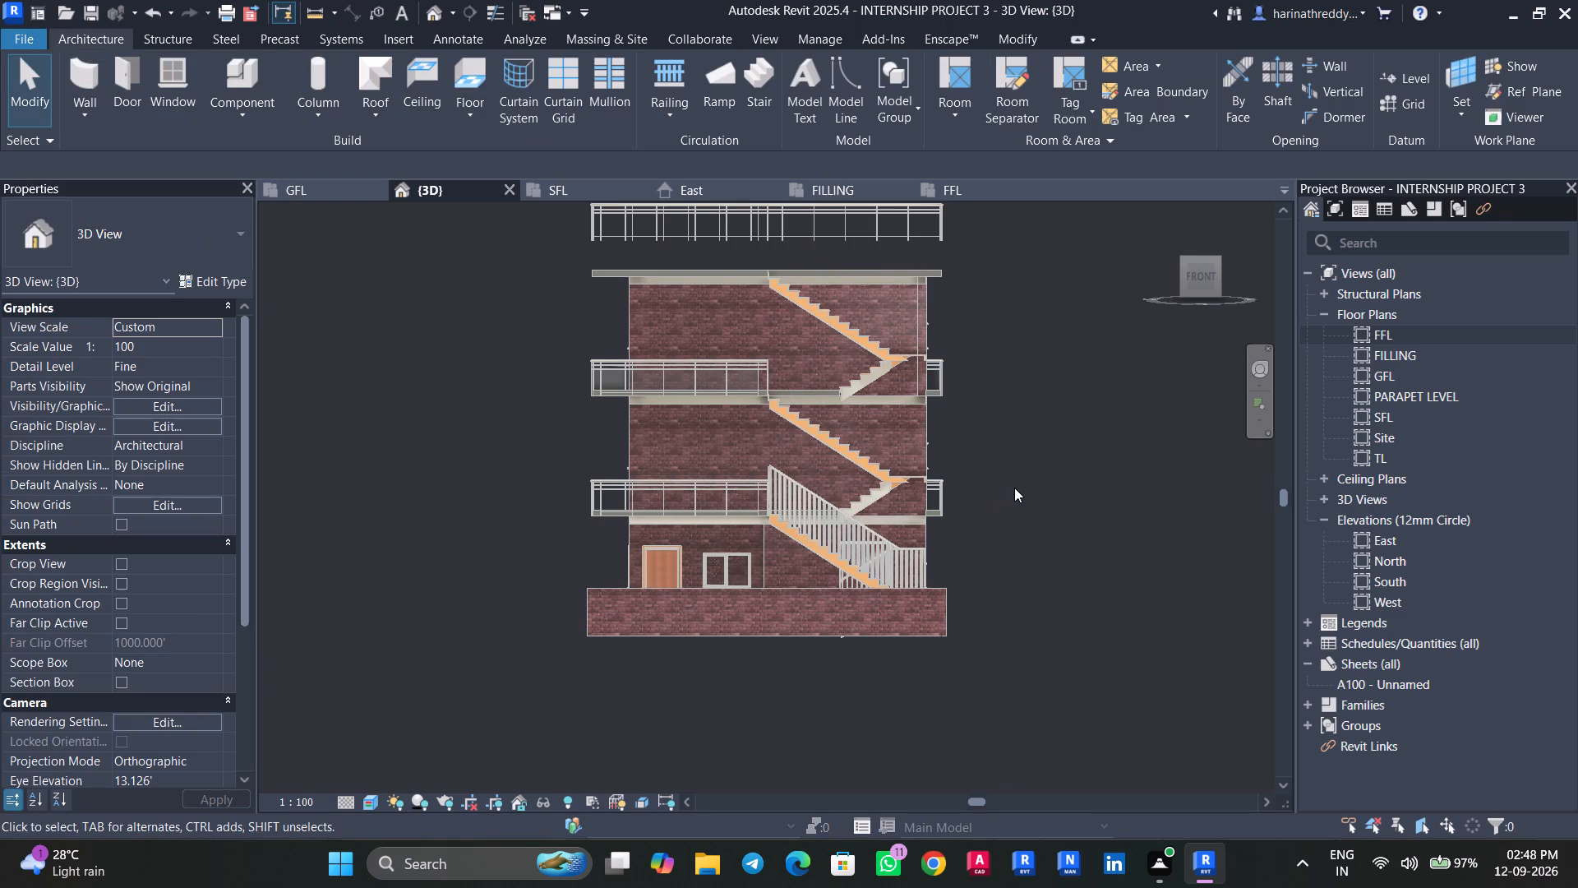
{"action": "middle_click_drag", "start_coordinate": [1014, 488], "coordinate": [1043, 571], "text": "shift"}
{"action": "left_click", "coordinate": [727, 273]}
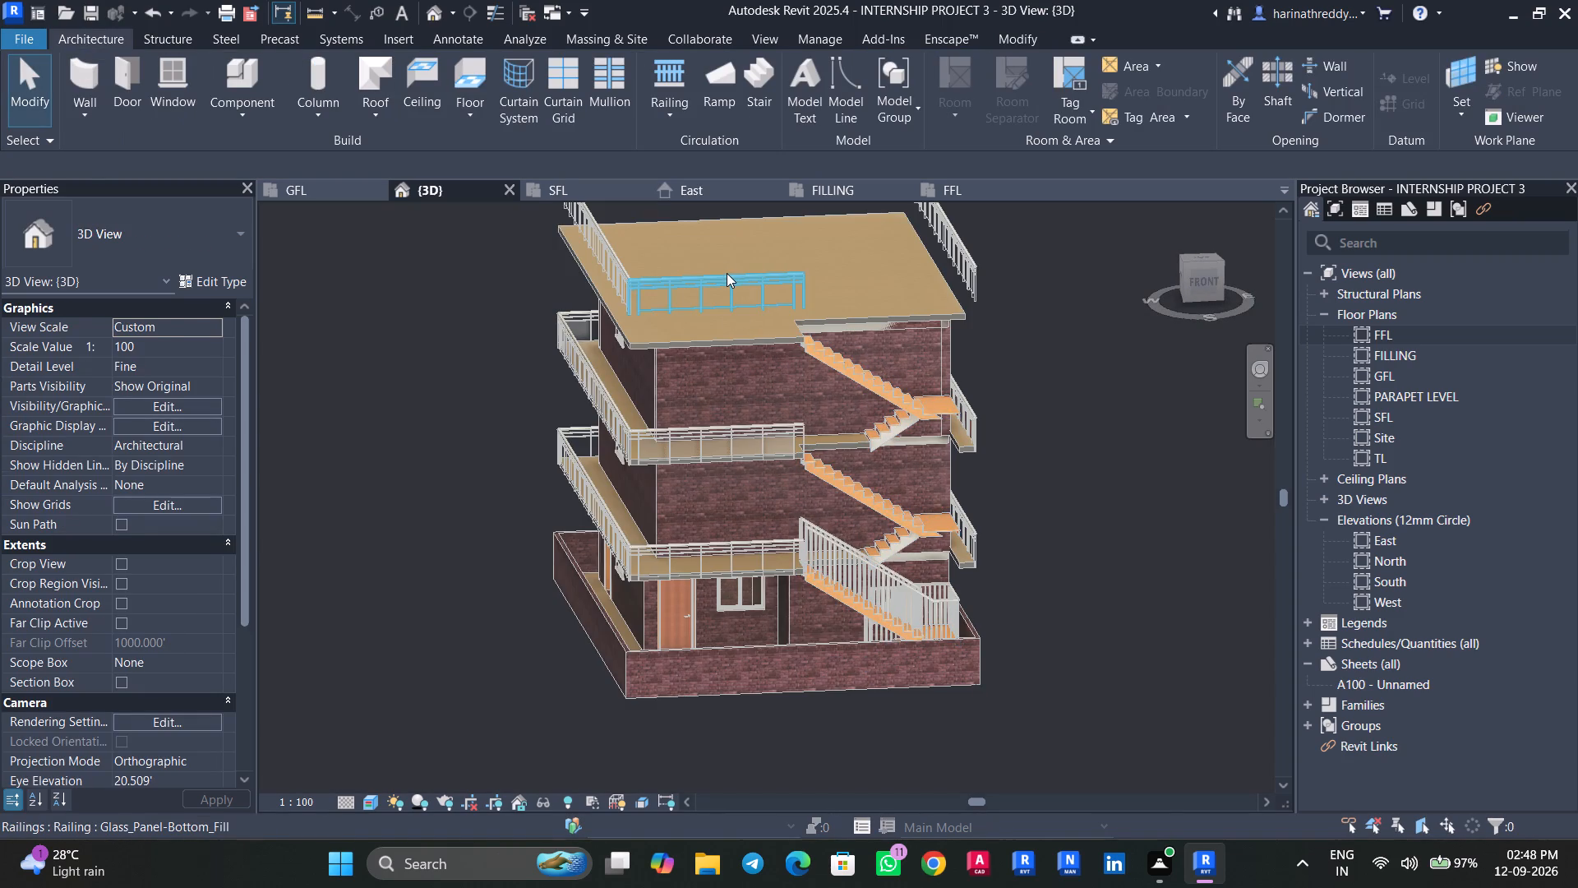
{"action": "middle_click_drag", "start_coordinate": [728, 248], "coordinate": [731, 411]}
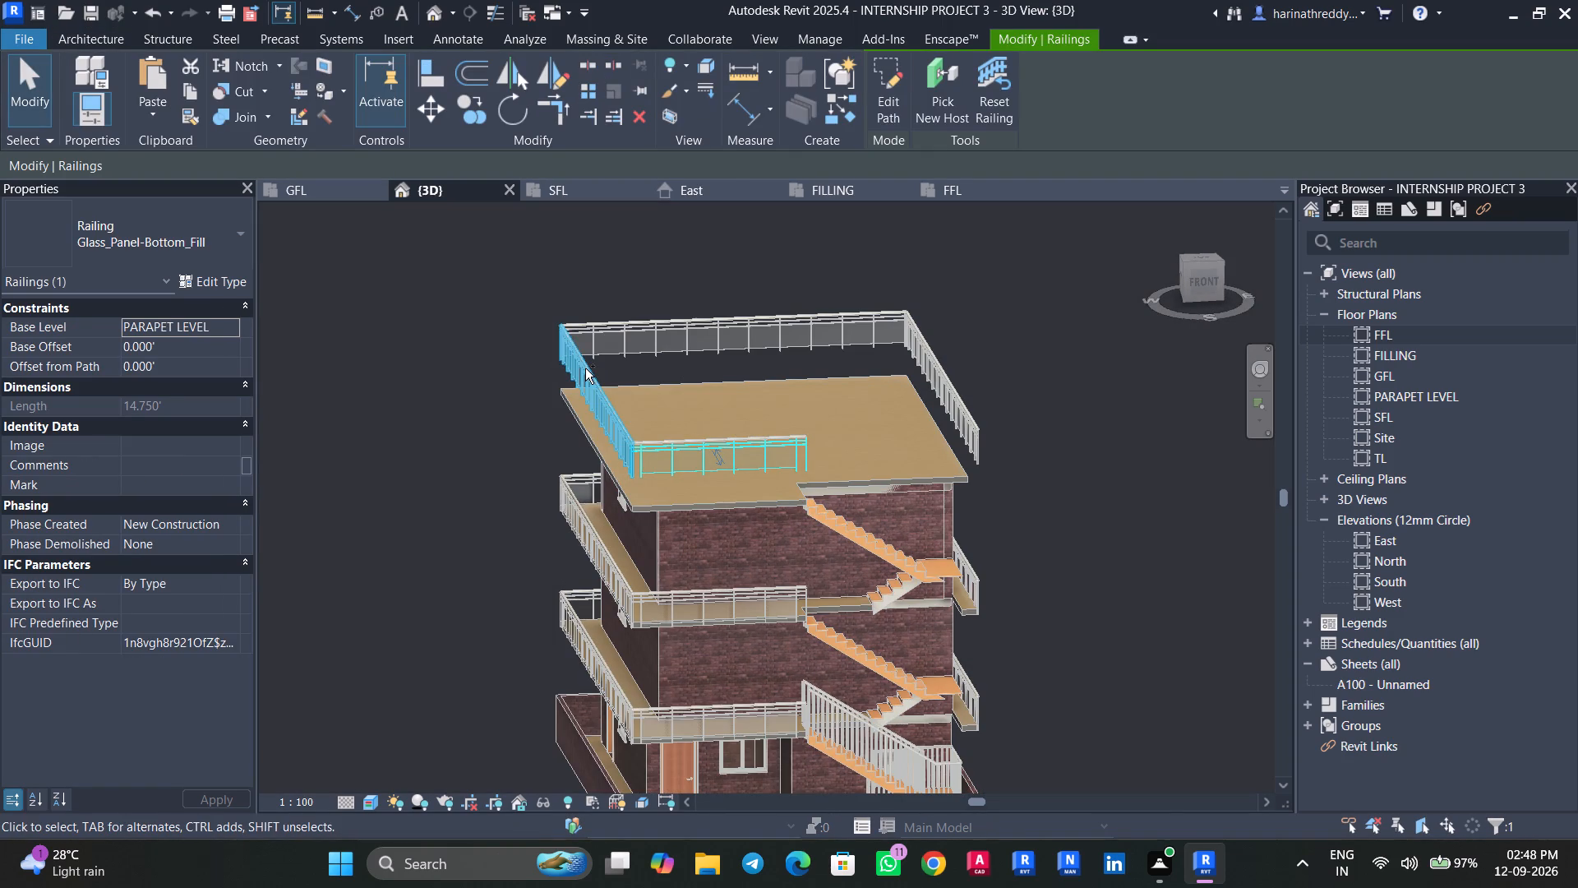
{"action": "left_click", "coordinate": [585, 368], "text": "ctrl"}
{"action": "left_click", "coordinate": [614, 330], "text": "ctrl"}
{"action": "left_click", "coordinate": [922, 376], "text": "ctrl"}
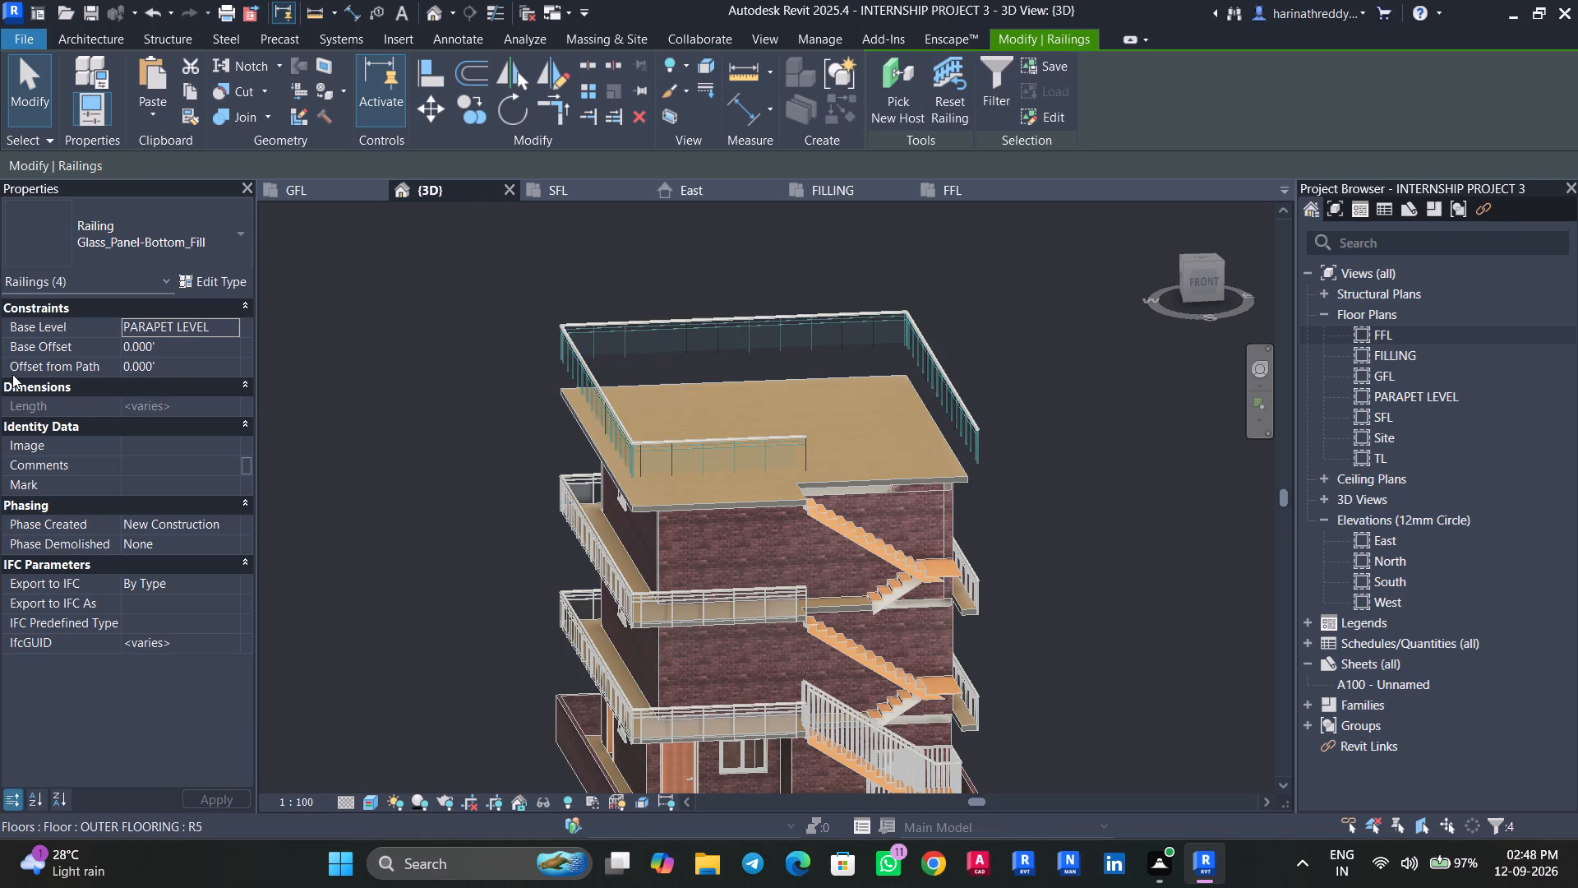
{"action": "left_click", "coordinate": [1206, 272]}
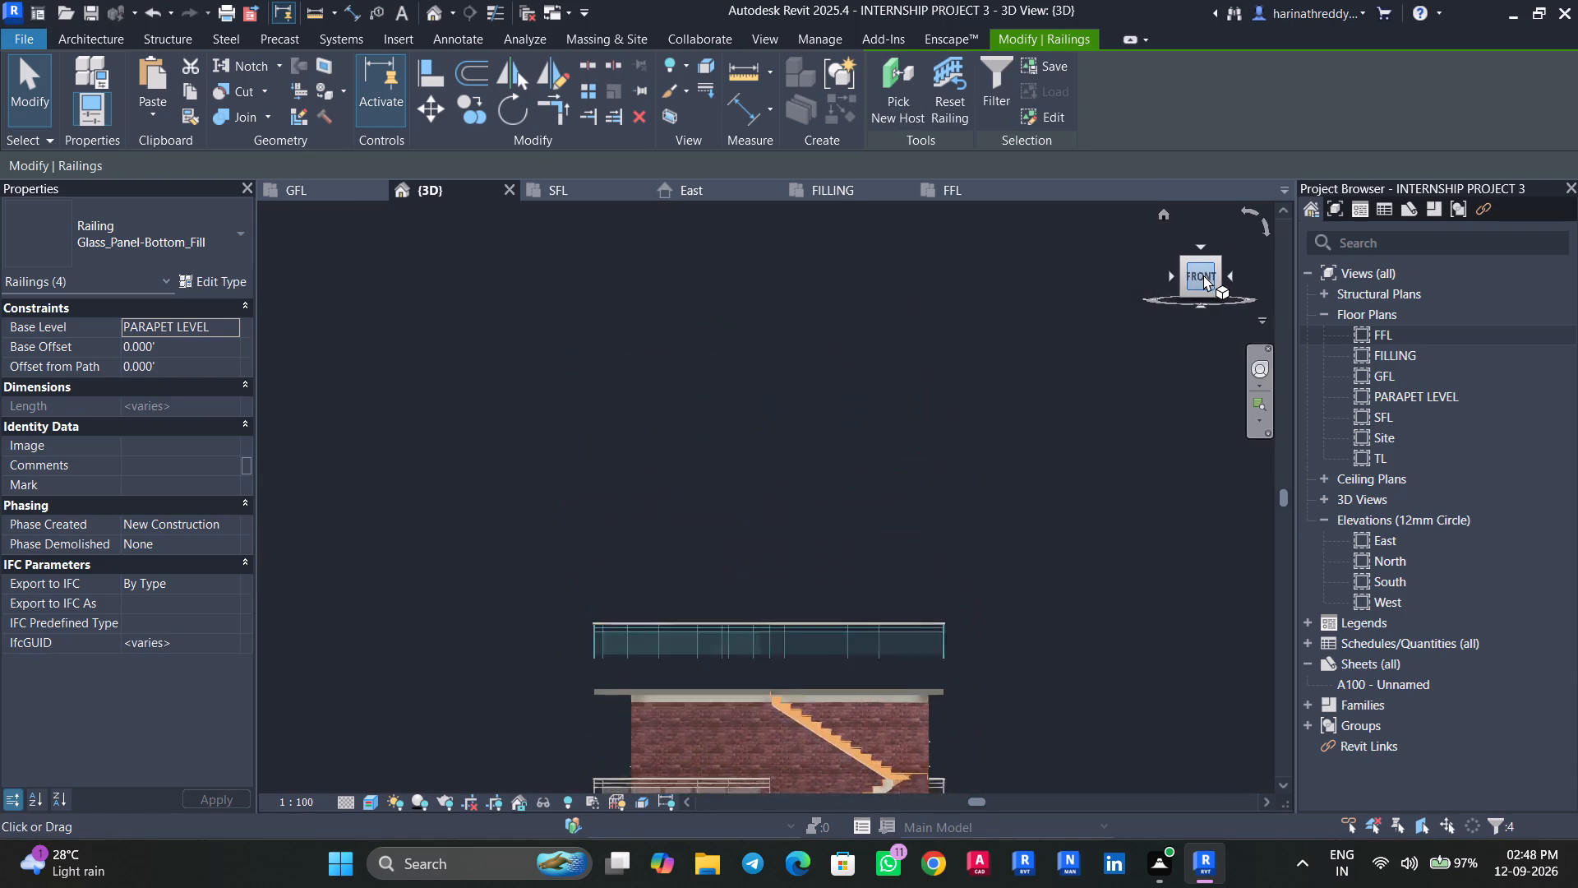
{"action": "middle_click_drag", "start_coordinate": [1166, 493], "coordinate": [1142, 410]}
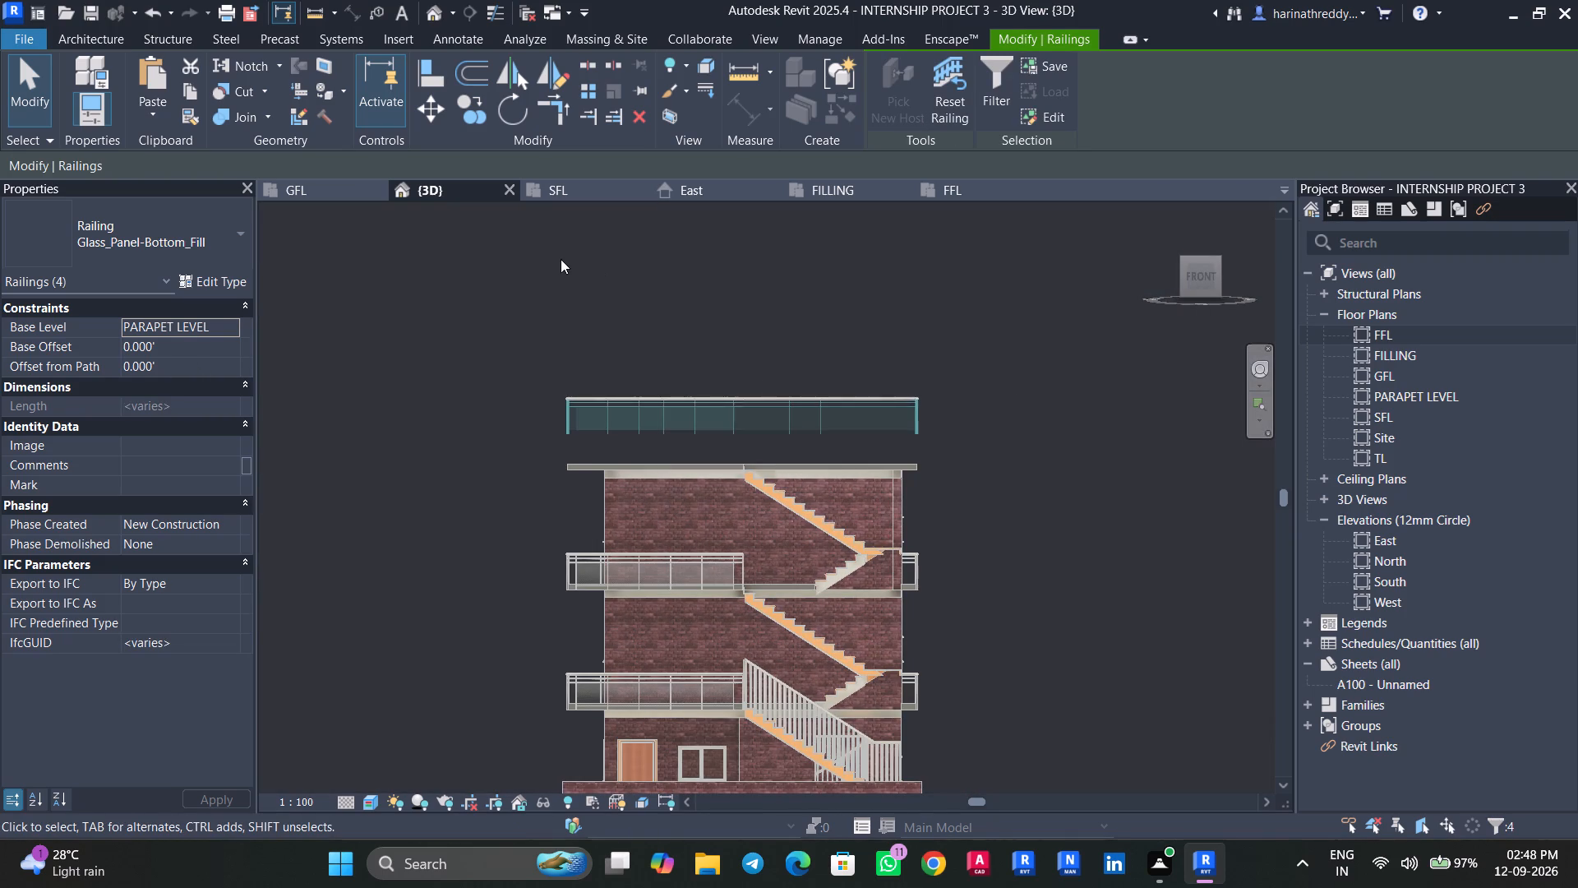
{"action": "double_click", "coordinate": [1398, 548]}
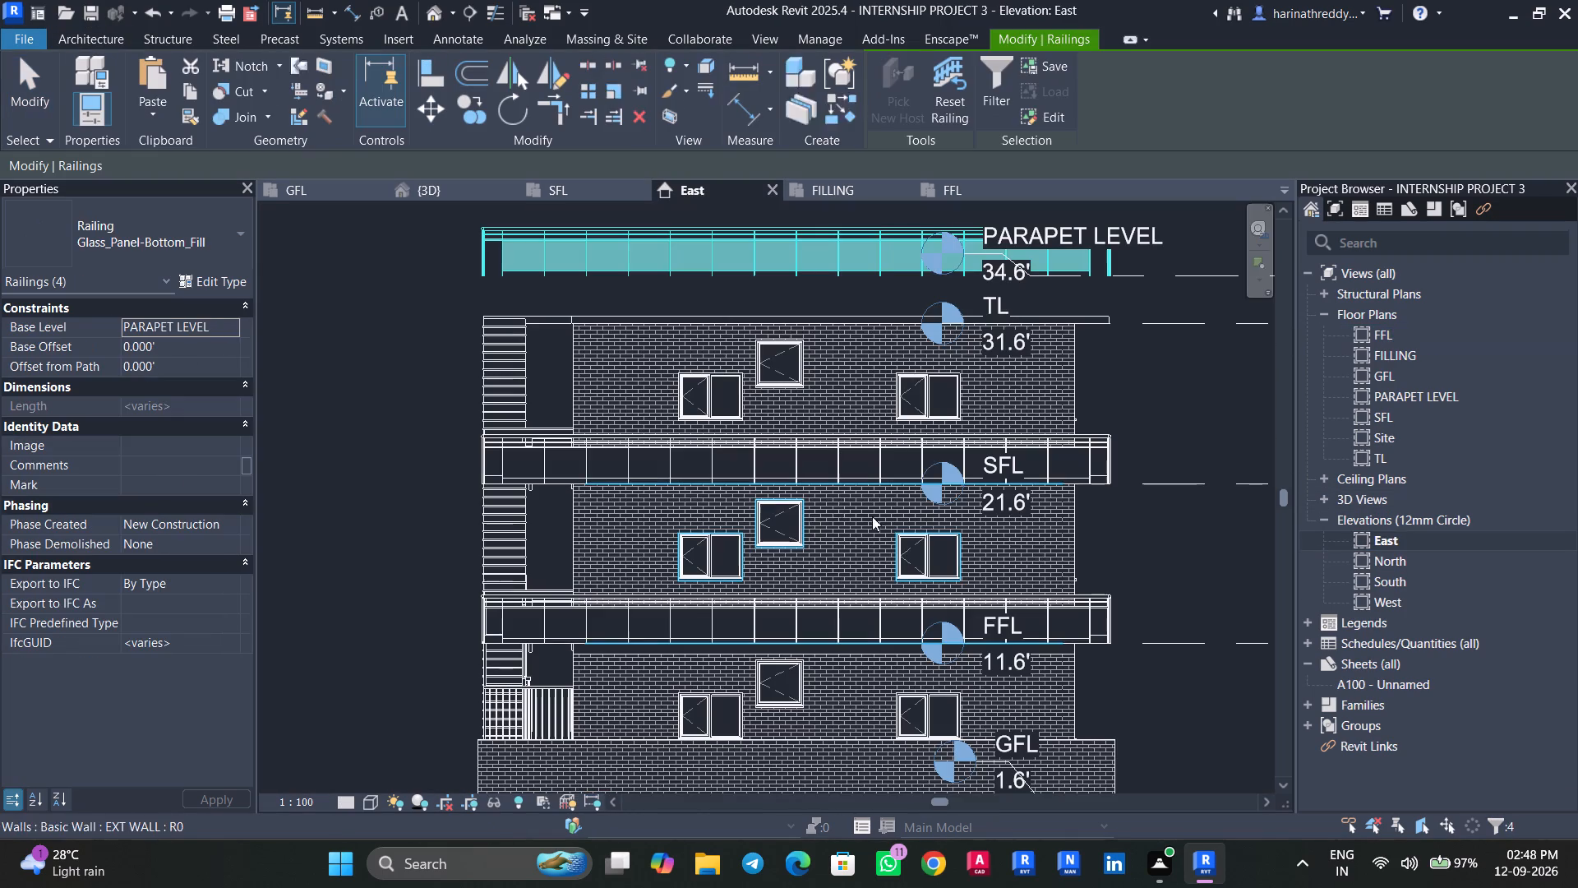
{"action": "scroll", "coordinate": [390, 466], "scroll_direction": "down", "scroll_amount": 3}
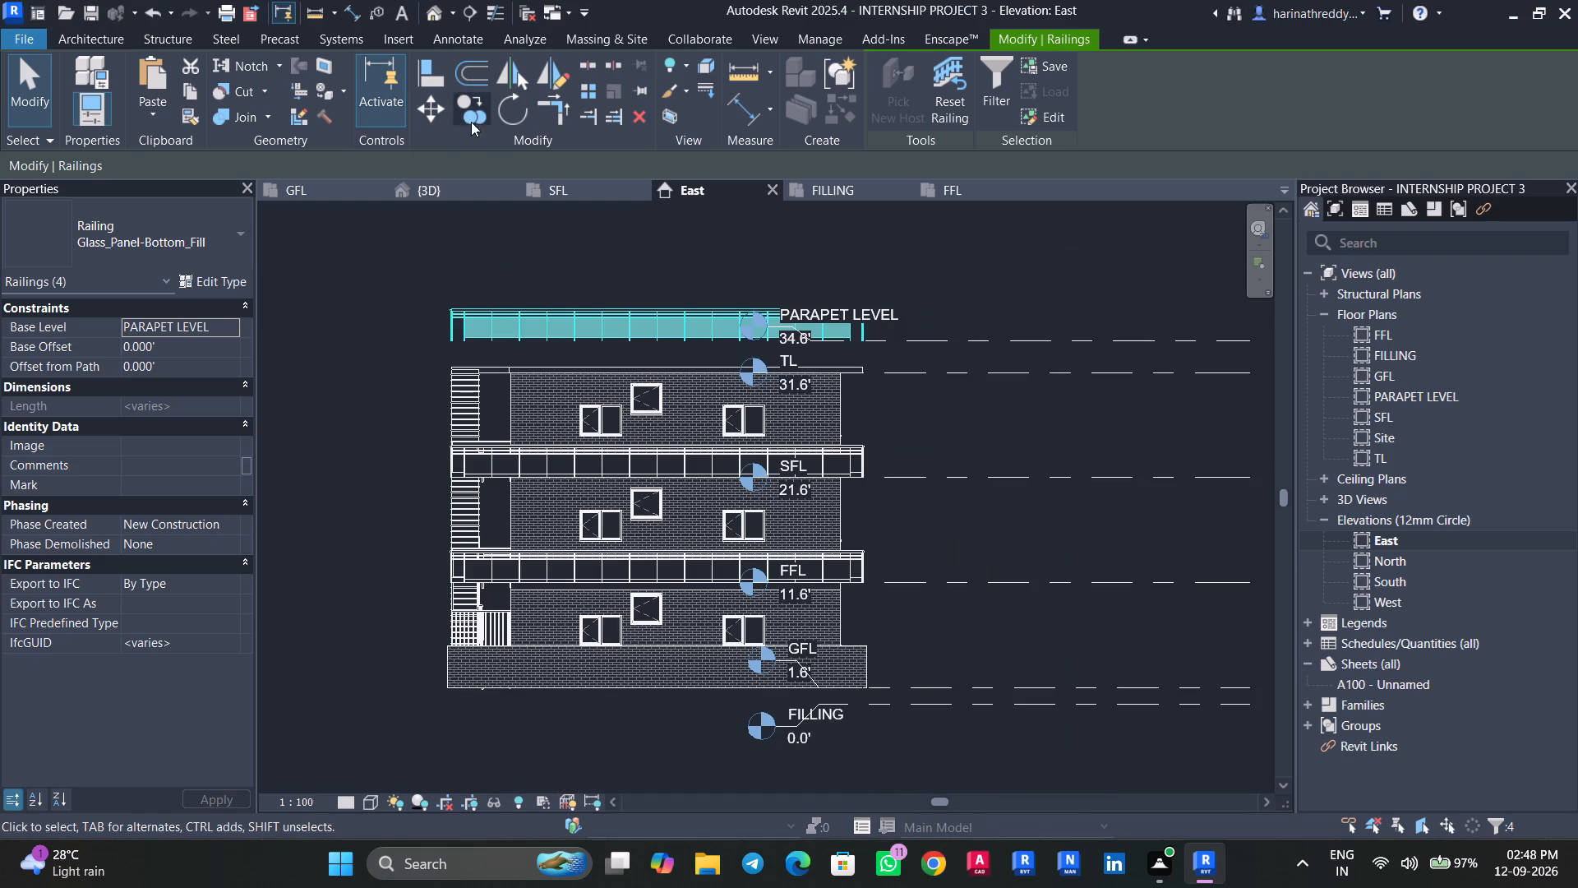
{"action": "left_click", "coordinate": [439, 114]}
{"action": "scroll", "coordinate": [439, 340], "scroll_direction": "up", "scroll_amount": 9}
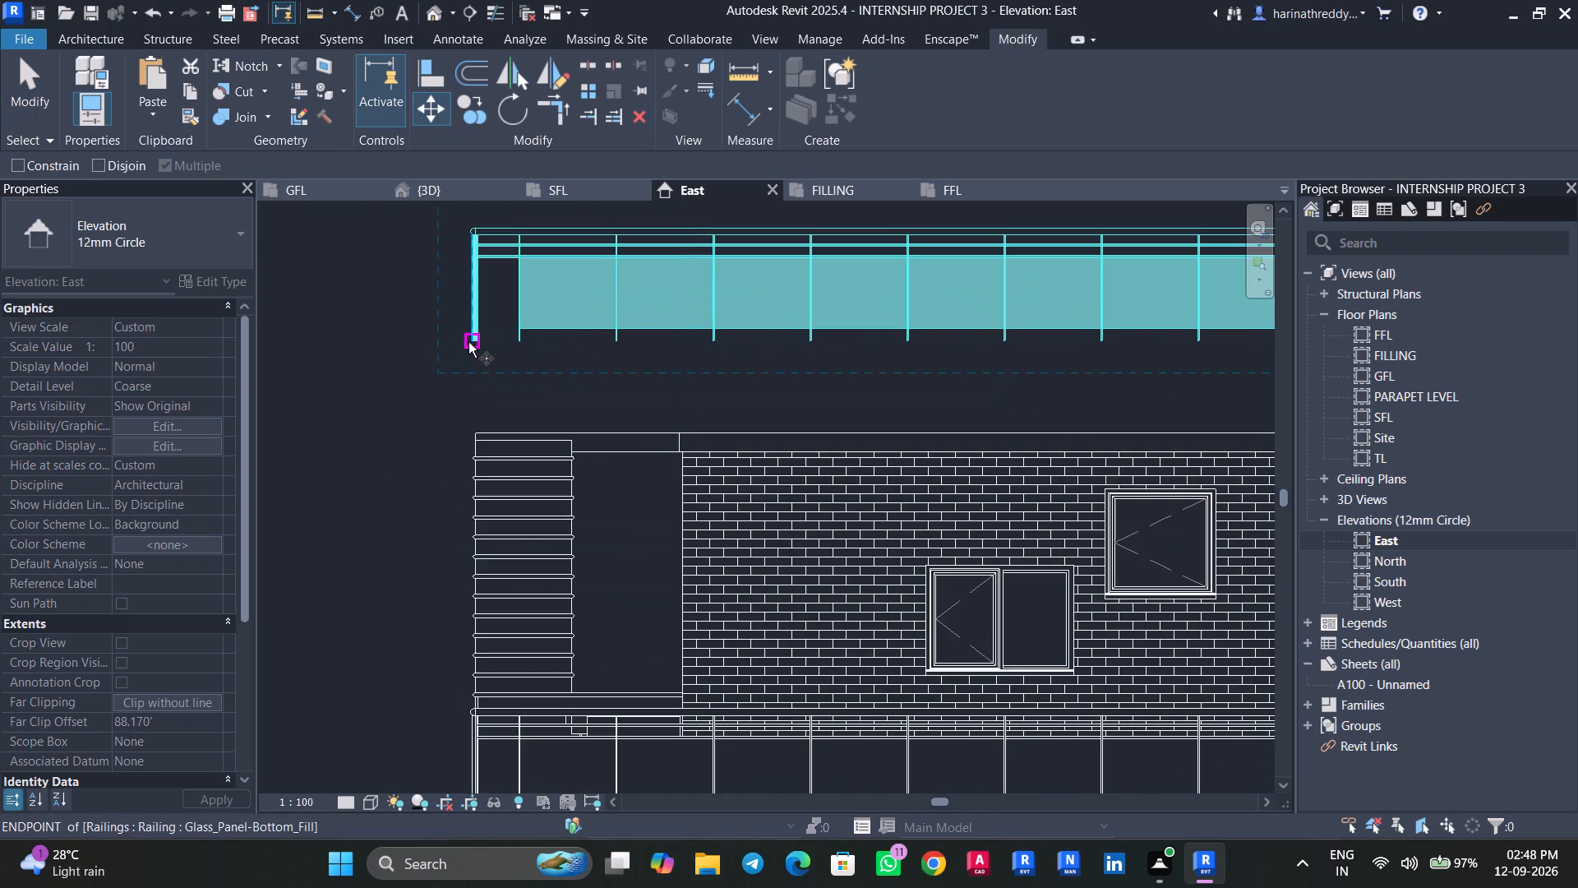
{"action": "left_click", "coordinate": [470, 340]}
{"action": "left_click", "coordinate": [477, 431]}
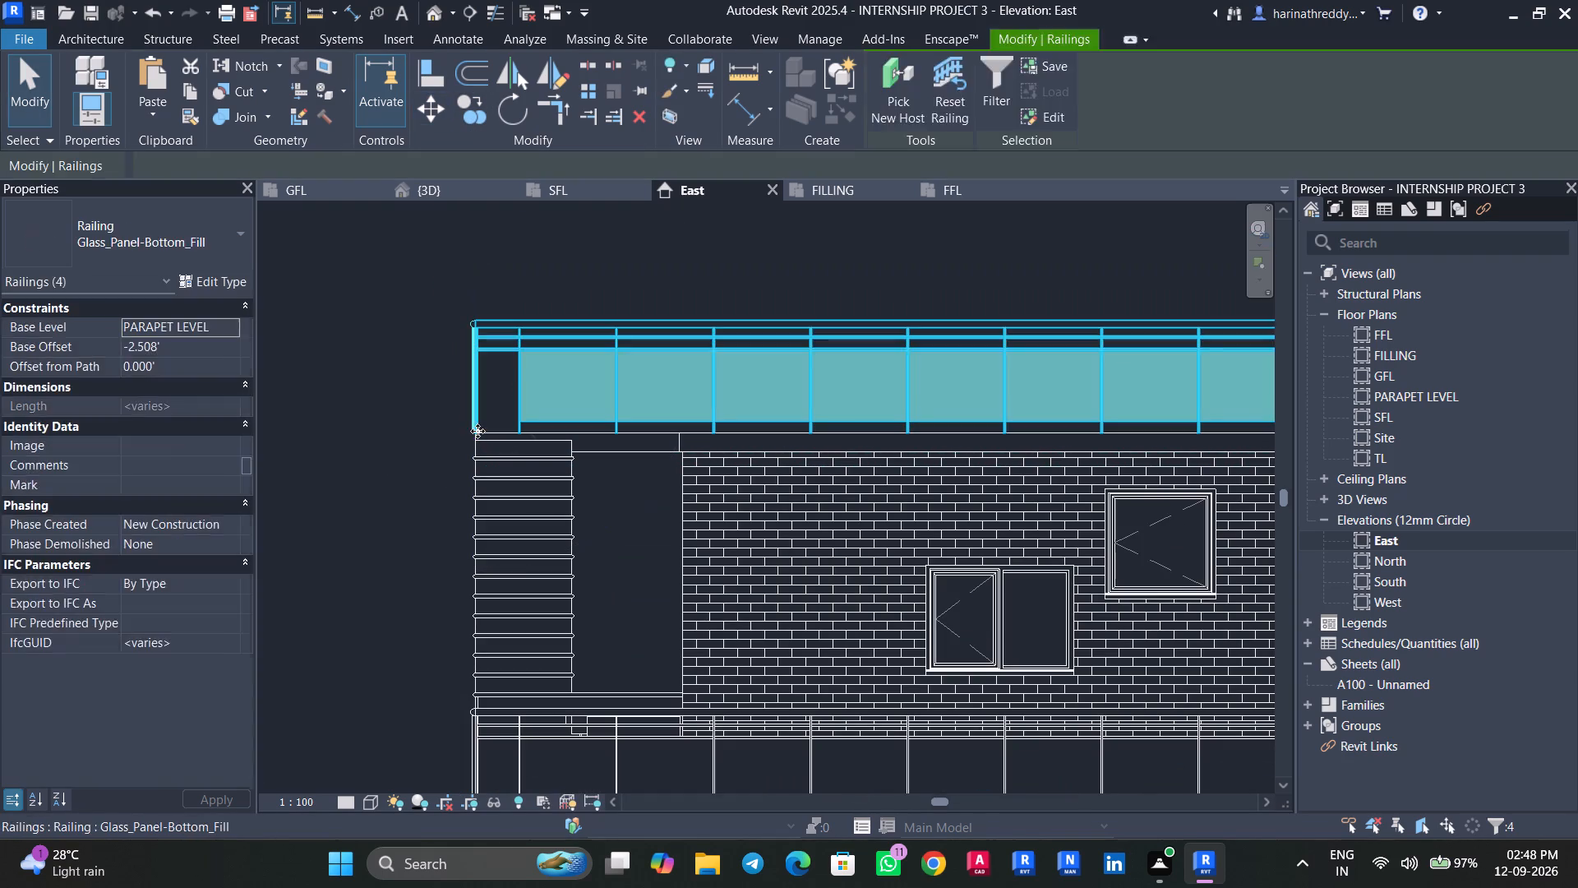
{"action": "key", "text": "Escape"}
{"action": "key", "text": "Escape"}
{"action": "scroll", "coordinate": [357, 437], "scroll_direction": "down", "scroll_amount": 4}
Inspect the glass-panel railings on the roof and the upper floors in 3D from several sides.
{"action": "left_click", "coordinate": [433, 192]}
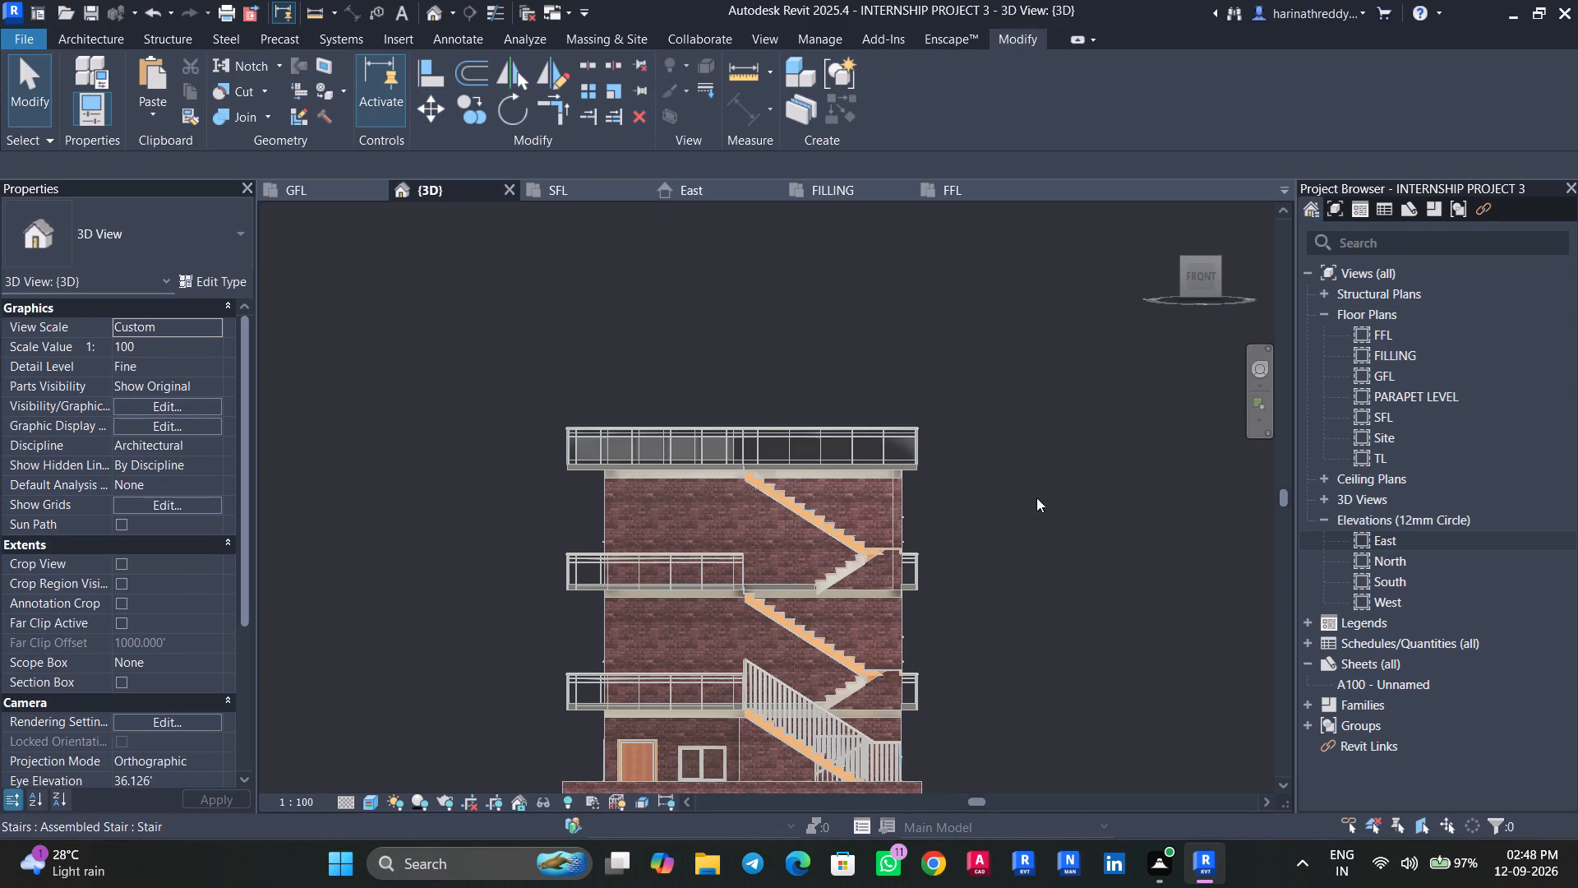
{"action": "middle_click_drag", "start_coordinate": [1061, 510], "coordinate": [977, 713], "text": "shift"}
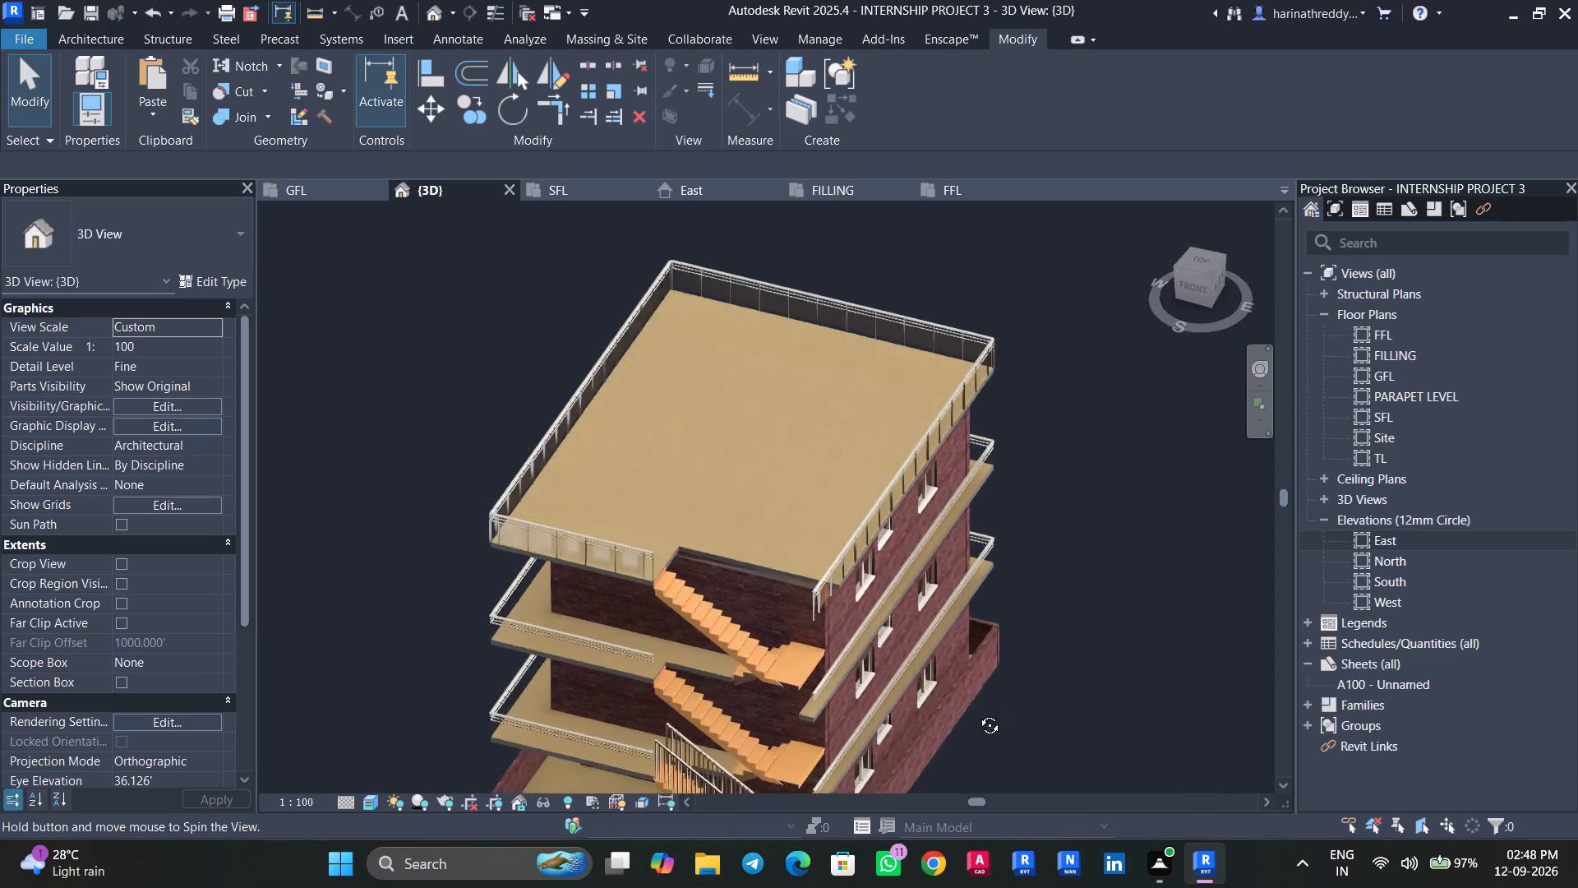
{"action": "middle_click_drag", "start_coordinate": [977, 713], "coordinate": [760, 573], "text": "shift"}
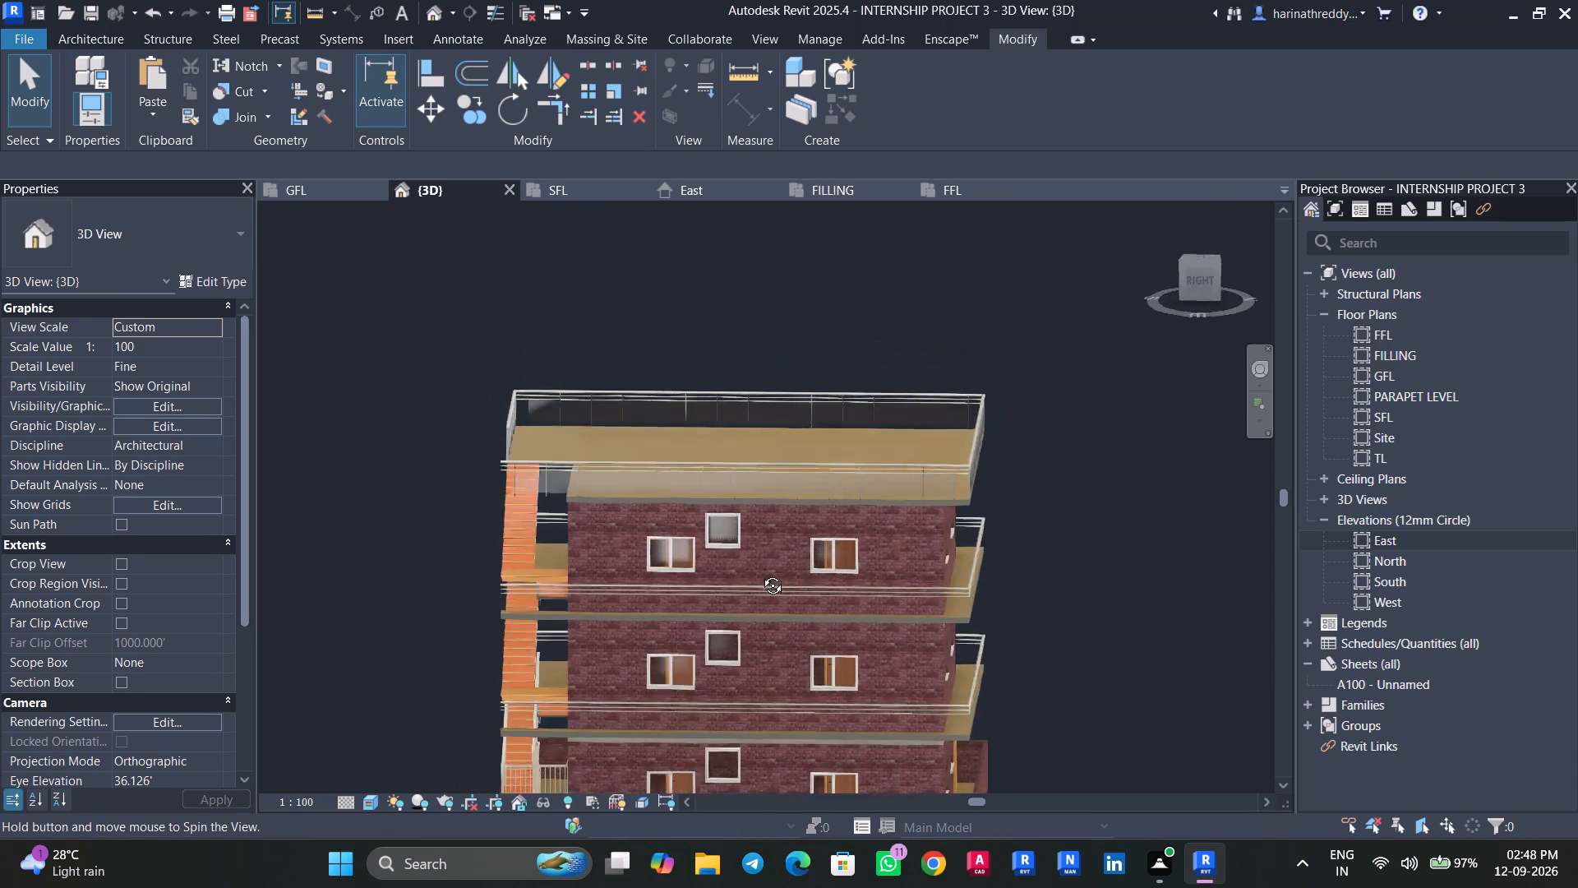
{"action": "middle_click_drag", "start_coordinate": [760, 573], "coordinate": [813, 475], "text": "shift"}
{"action": "left_click", "coordinate": [767, 539]}
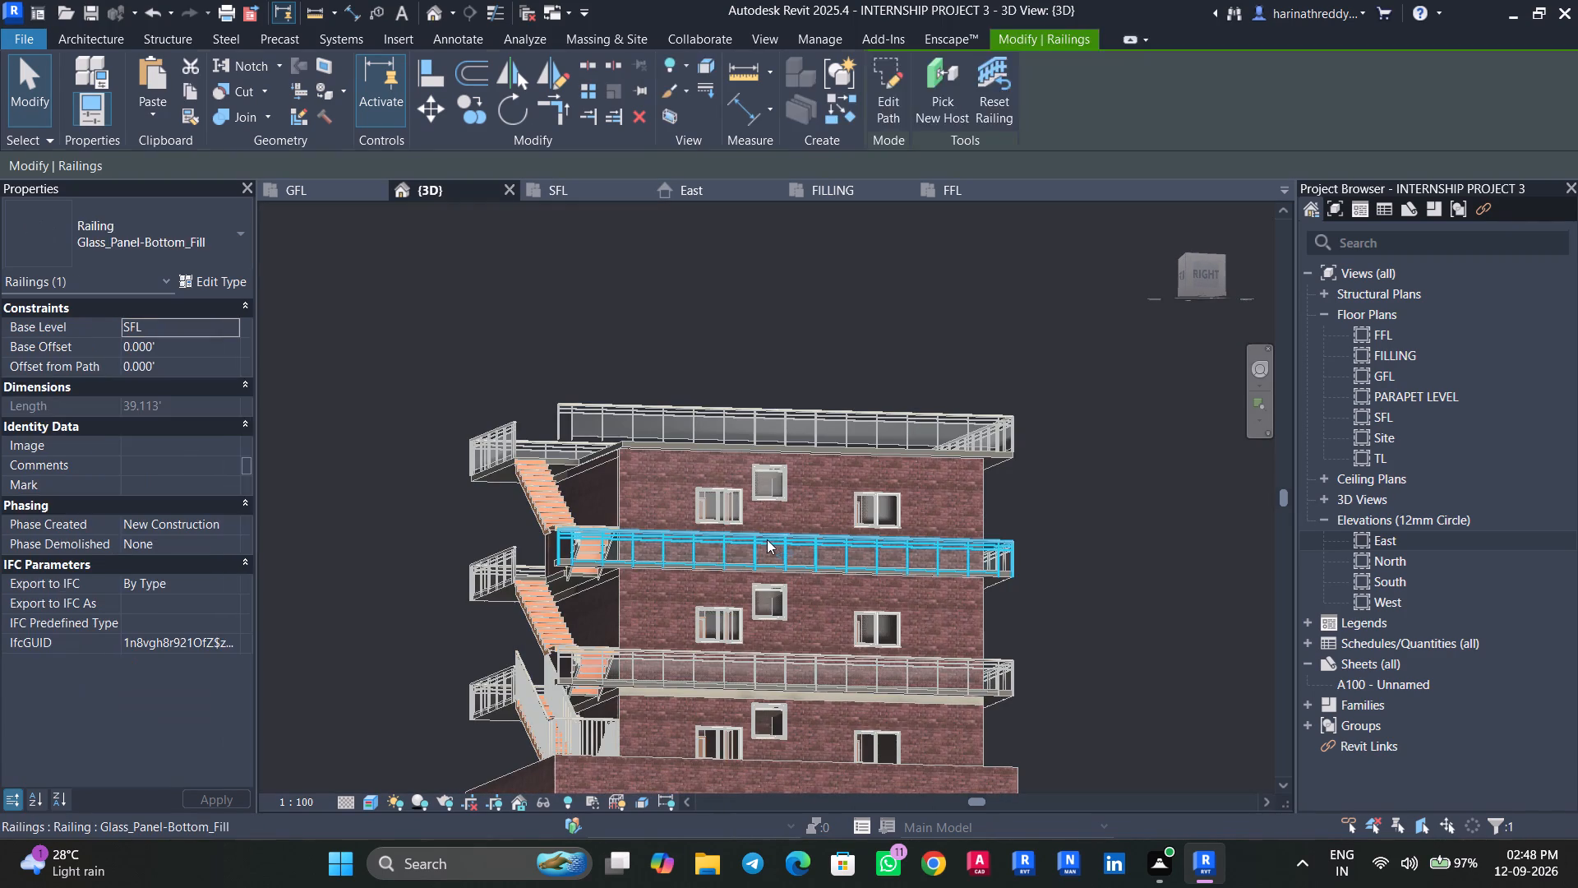
{"action": "key", "text": "Escape"}
{"action": "middle_click_drag", "start_coordinate": [475, 653], "coordinate": [760, 832], "text": "shift"}
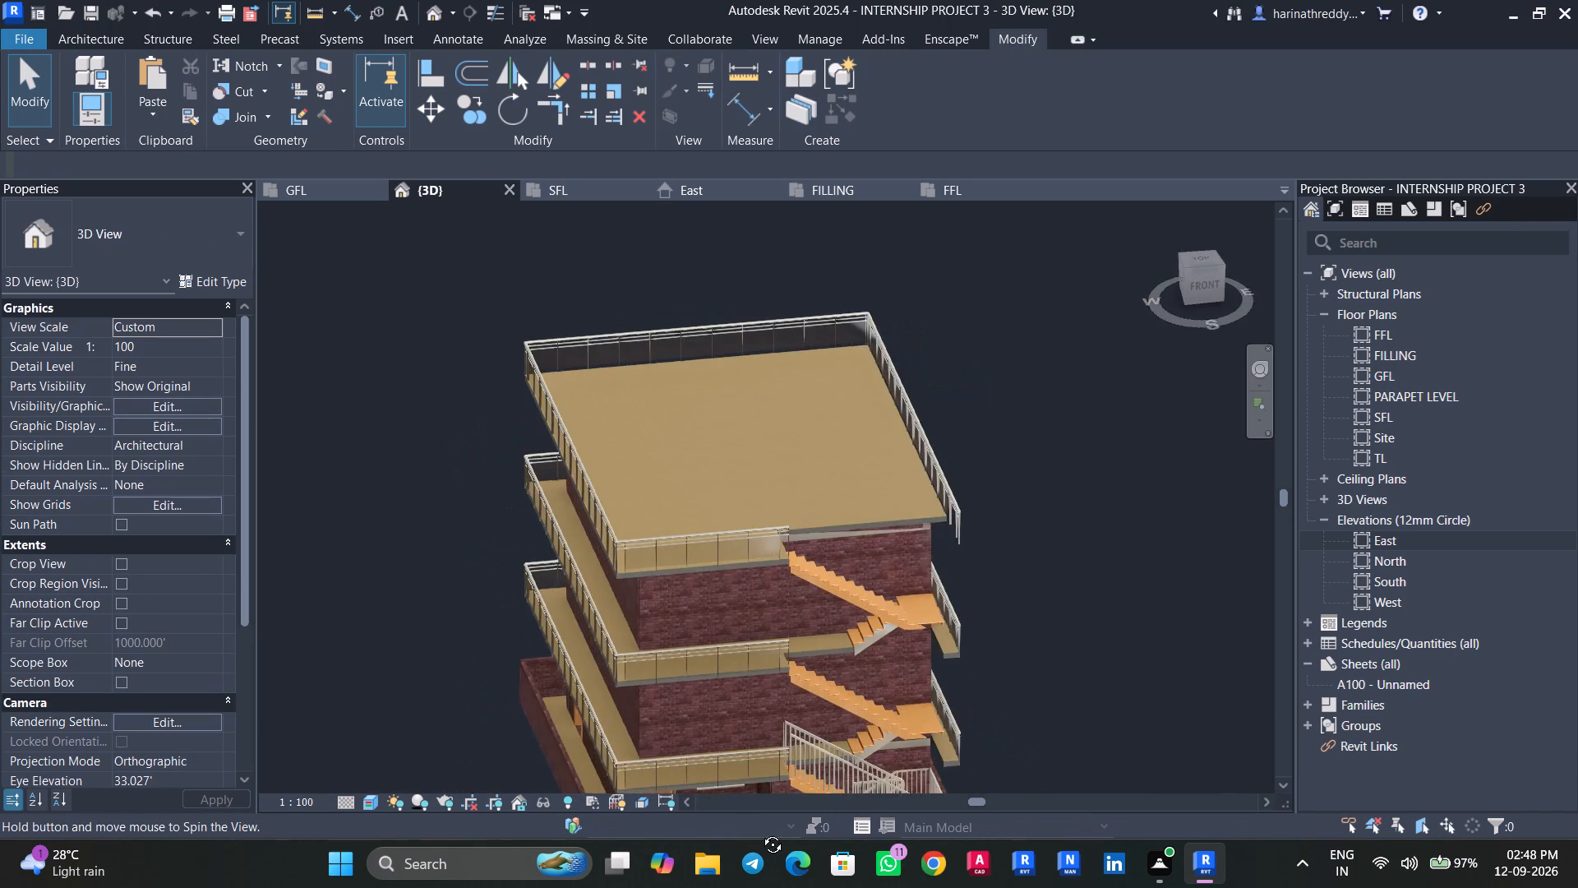
{"action": "middle_click_drag", "start_coordinate": [760, 832], "coordinate": [512, 795], "text": "shift"}
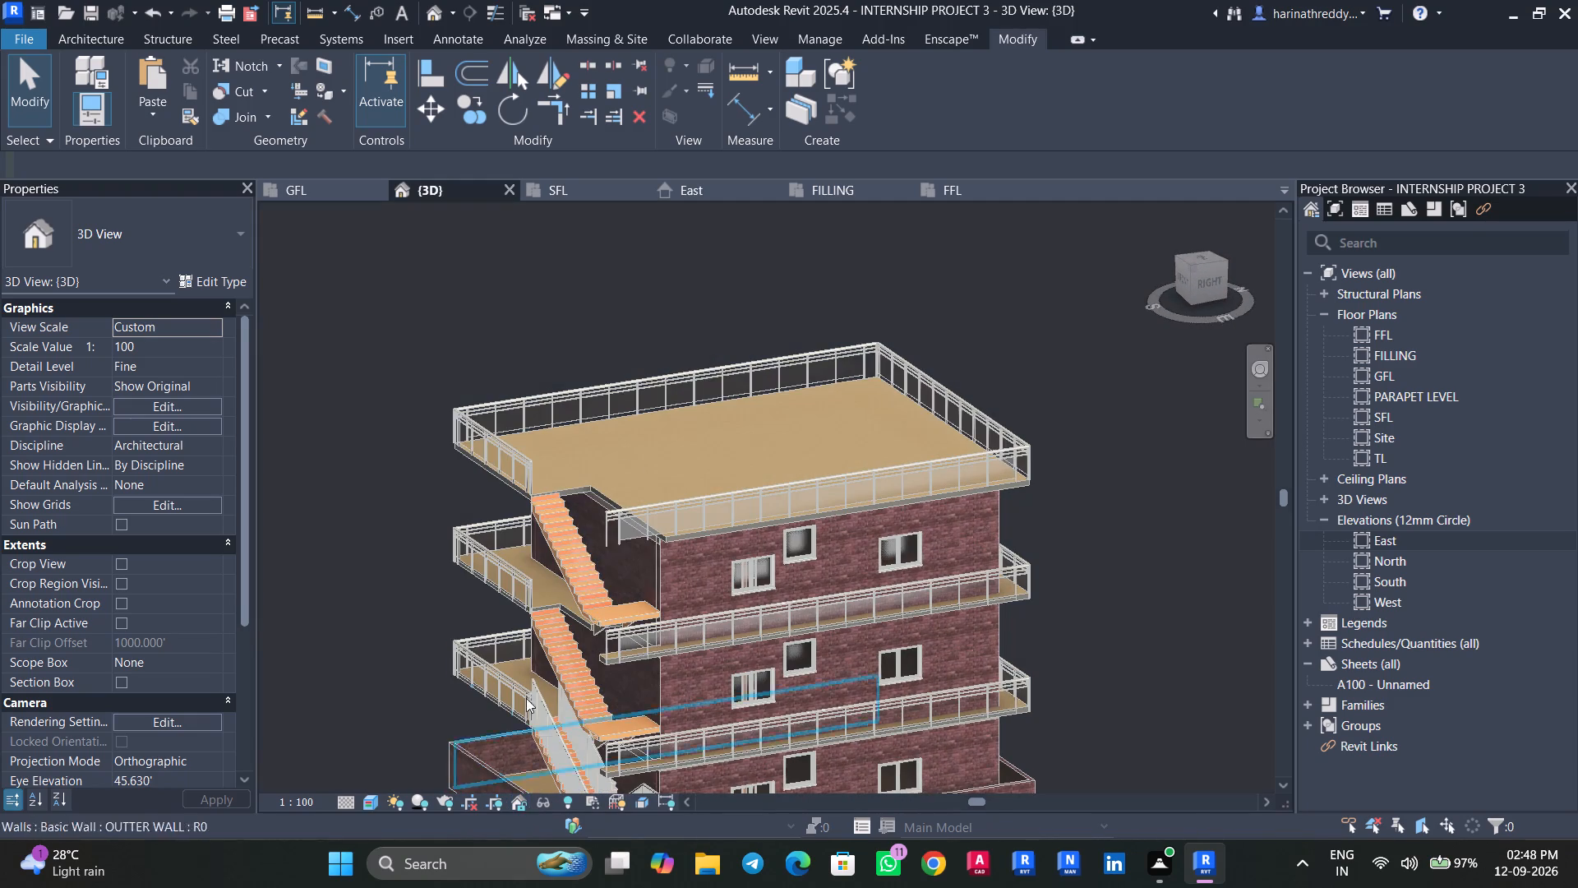
Compare the reference elevation and section on the FILLING plan with the 3D model's railings and staircase.
{"action": "left_click", "coordinate": [844, 187]}
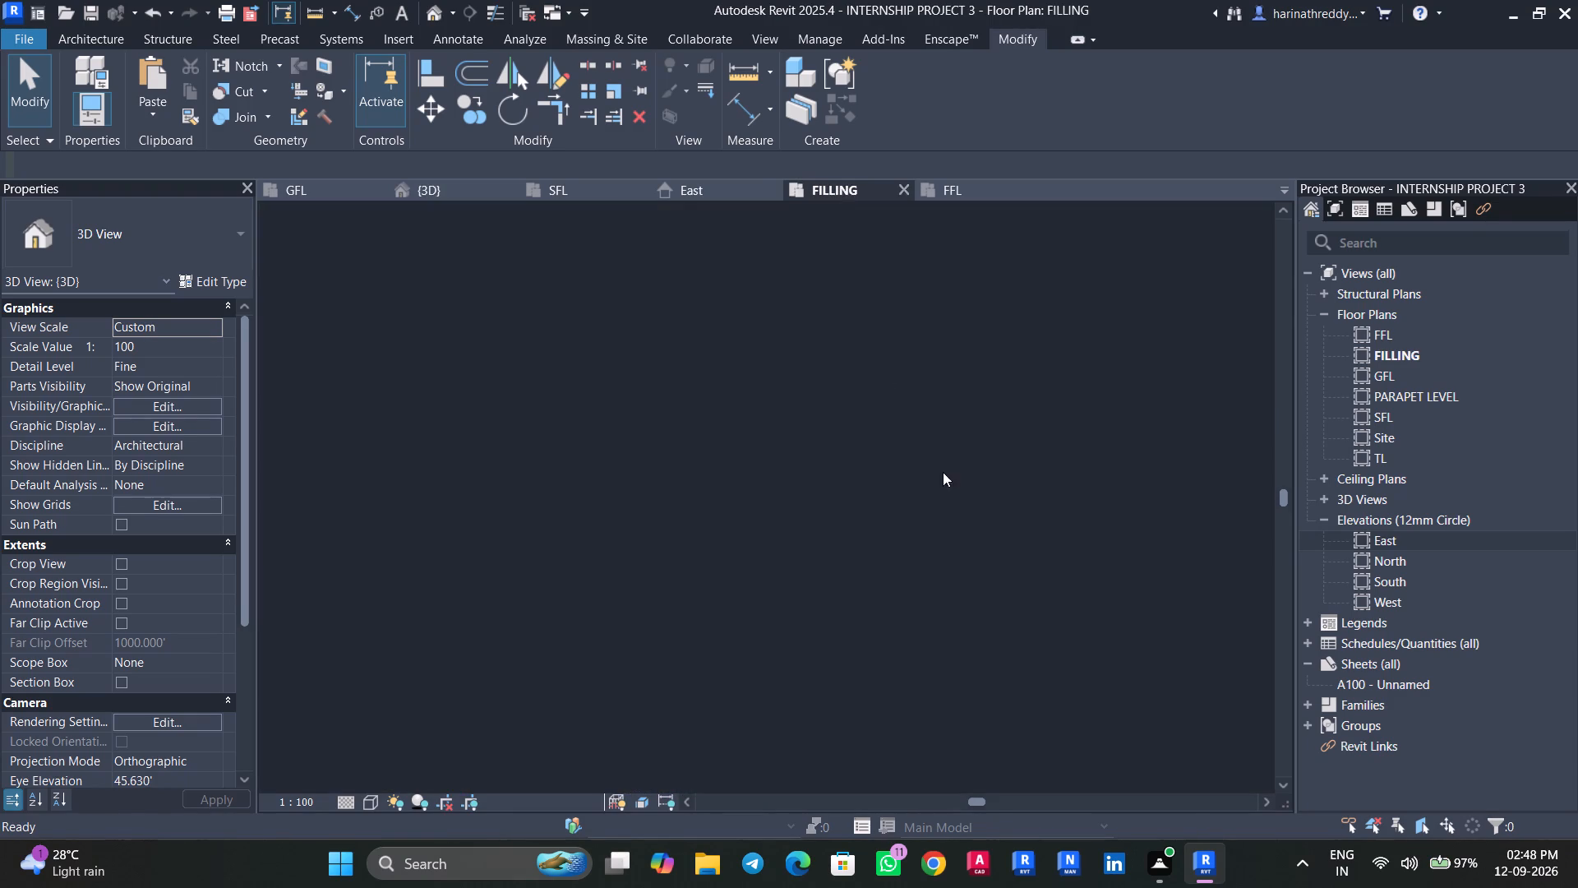
{"action": "scroll", "coordinate": [761, 578], "scroll_direction": "down", "scroll_amount": 2}
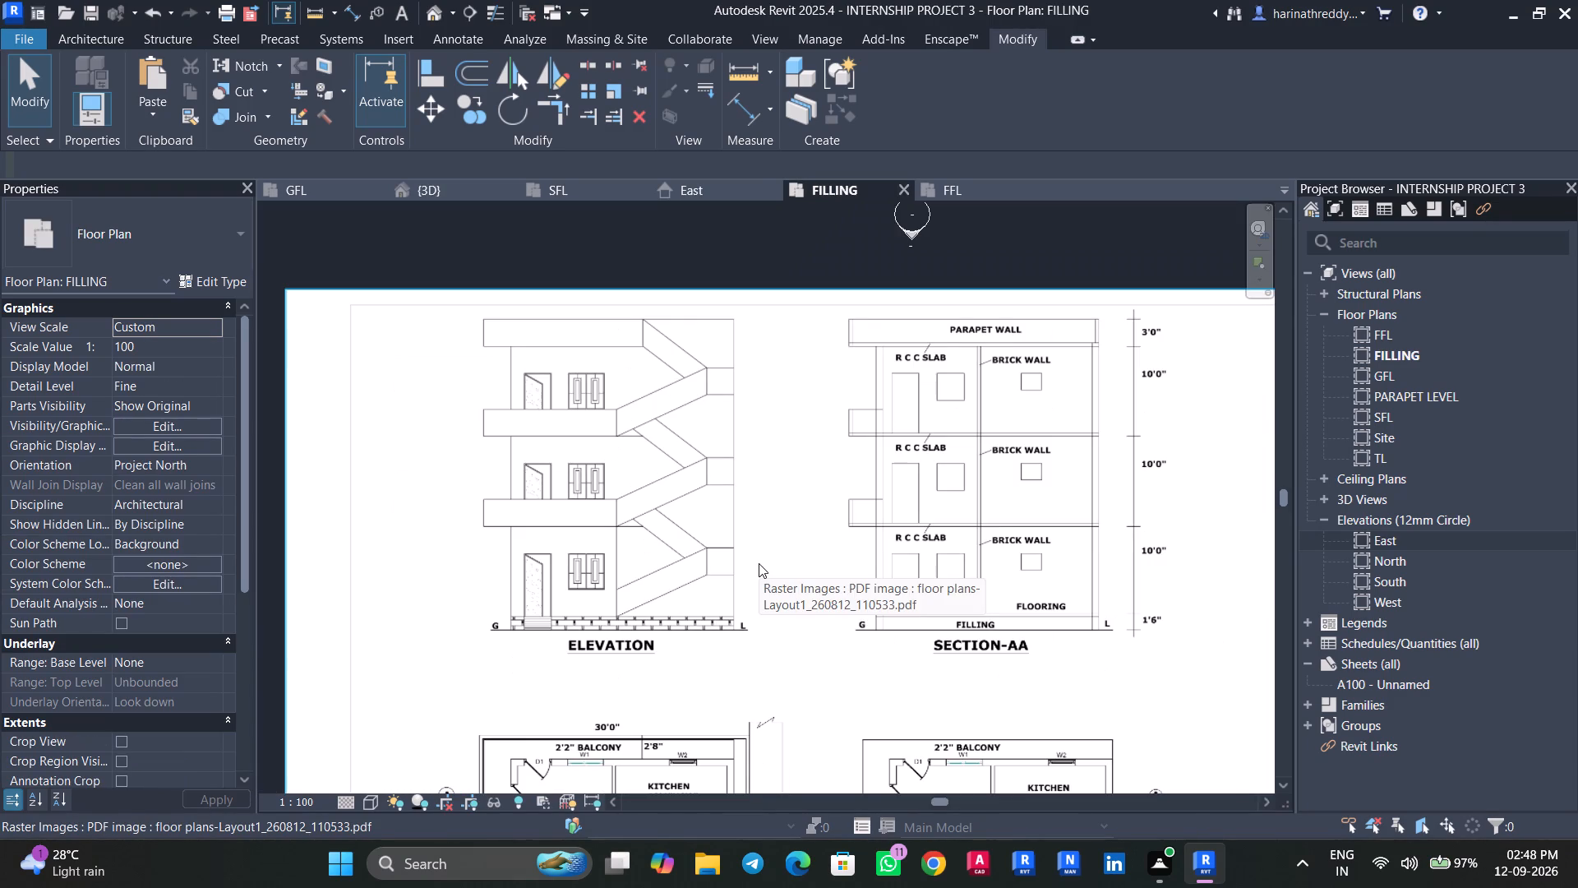
{"action": "left_click", "coordinate": [429, 195]}
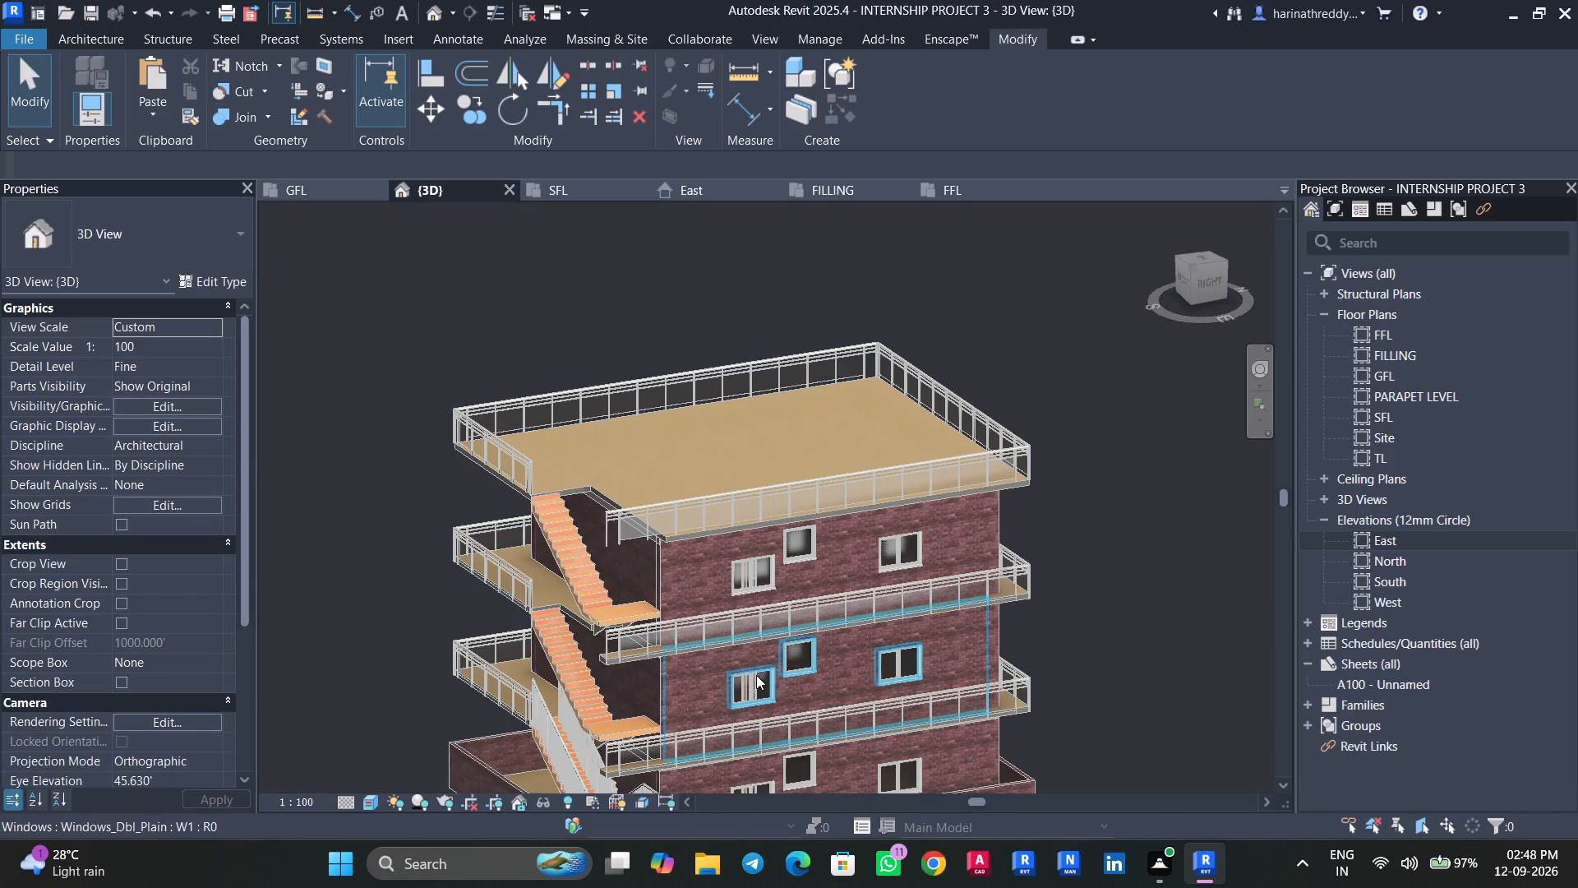
{"action": "middle_click_drag", "start_coordinate": [756, 675], "coordinate": [884, 799], "text": "shift"}
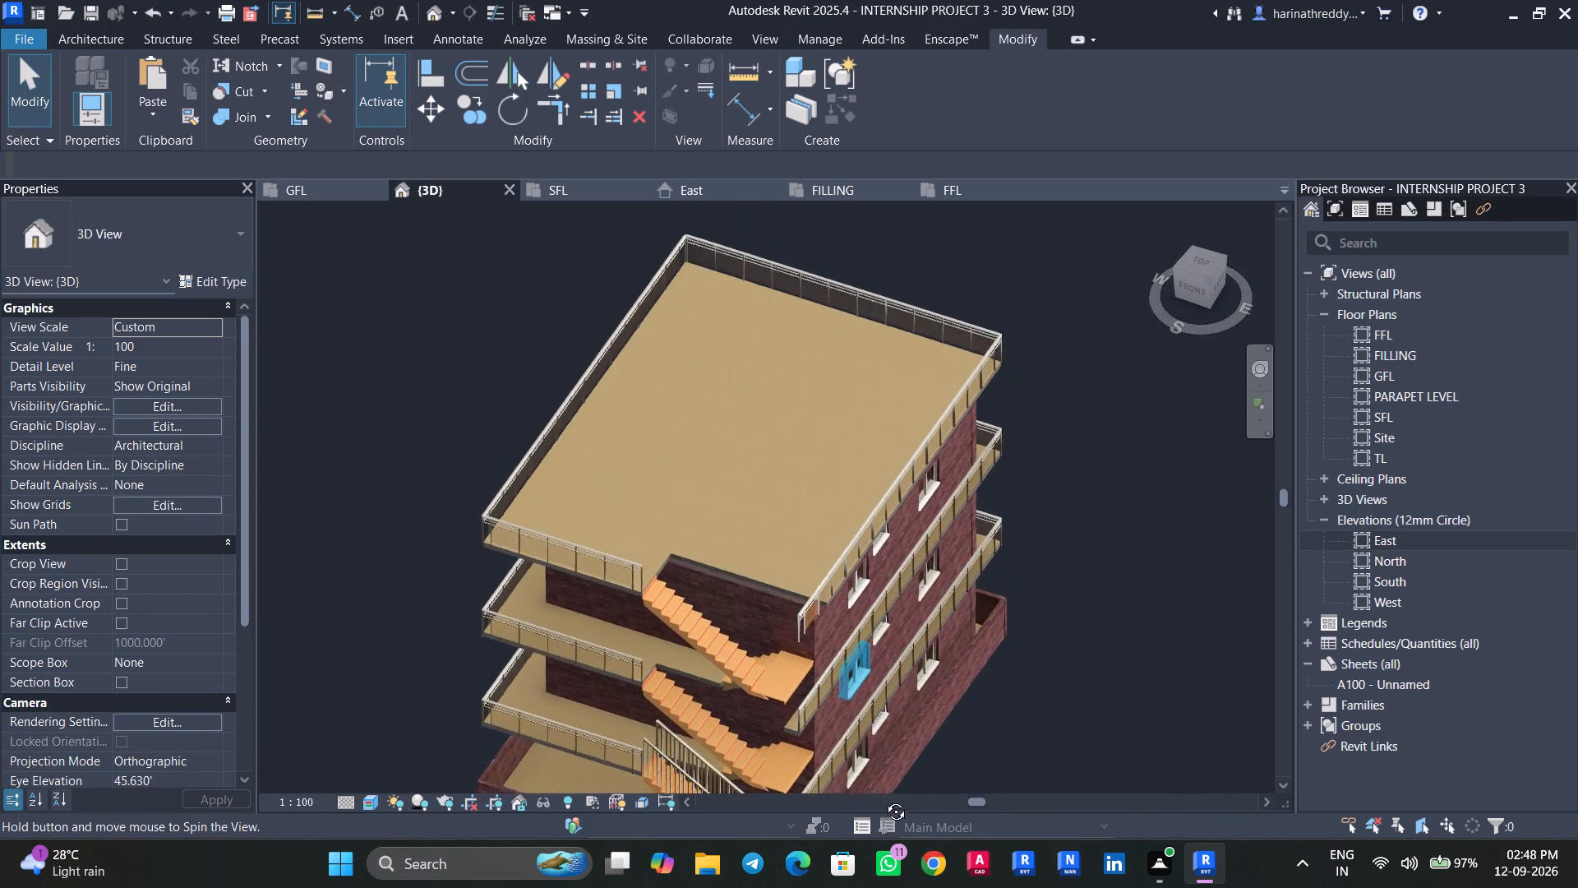
{"action": "middle_click_drag", "start_coordinate": [884, 799], "coordinate": [888, 791], "text": "shift"}
{"action": "left_click", "coordinate": [807, 674]}
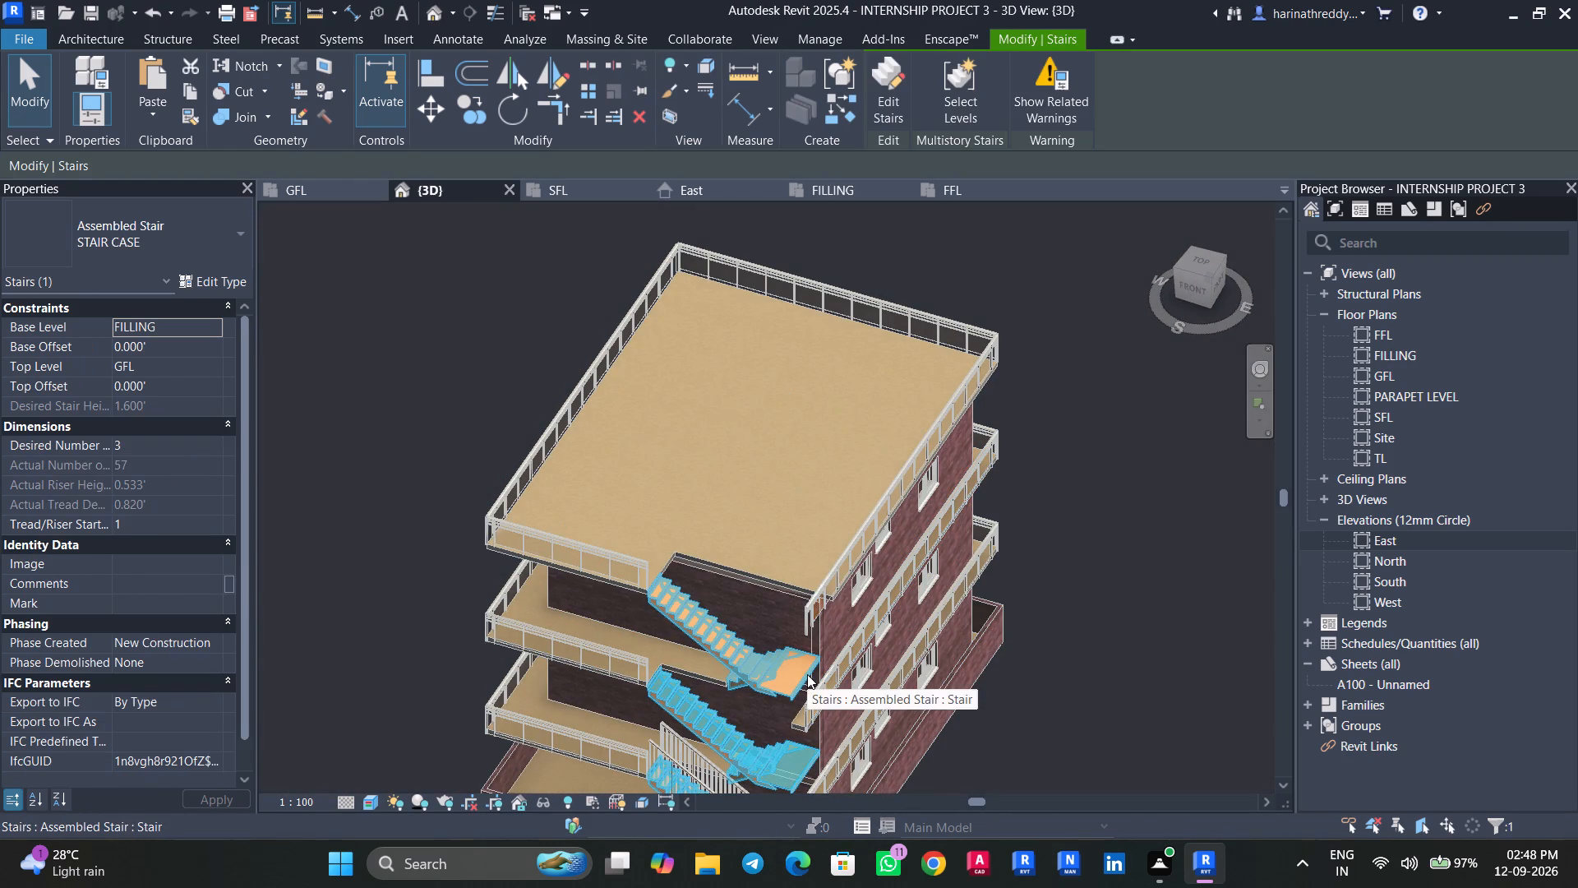
{"action": "middle_click_drag", "start_coordinate": [807, 674], "coordinate": [868, 608], "text": "shift"}
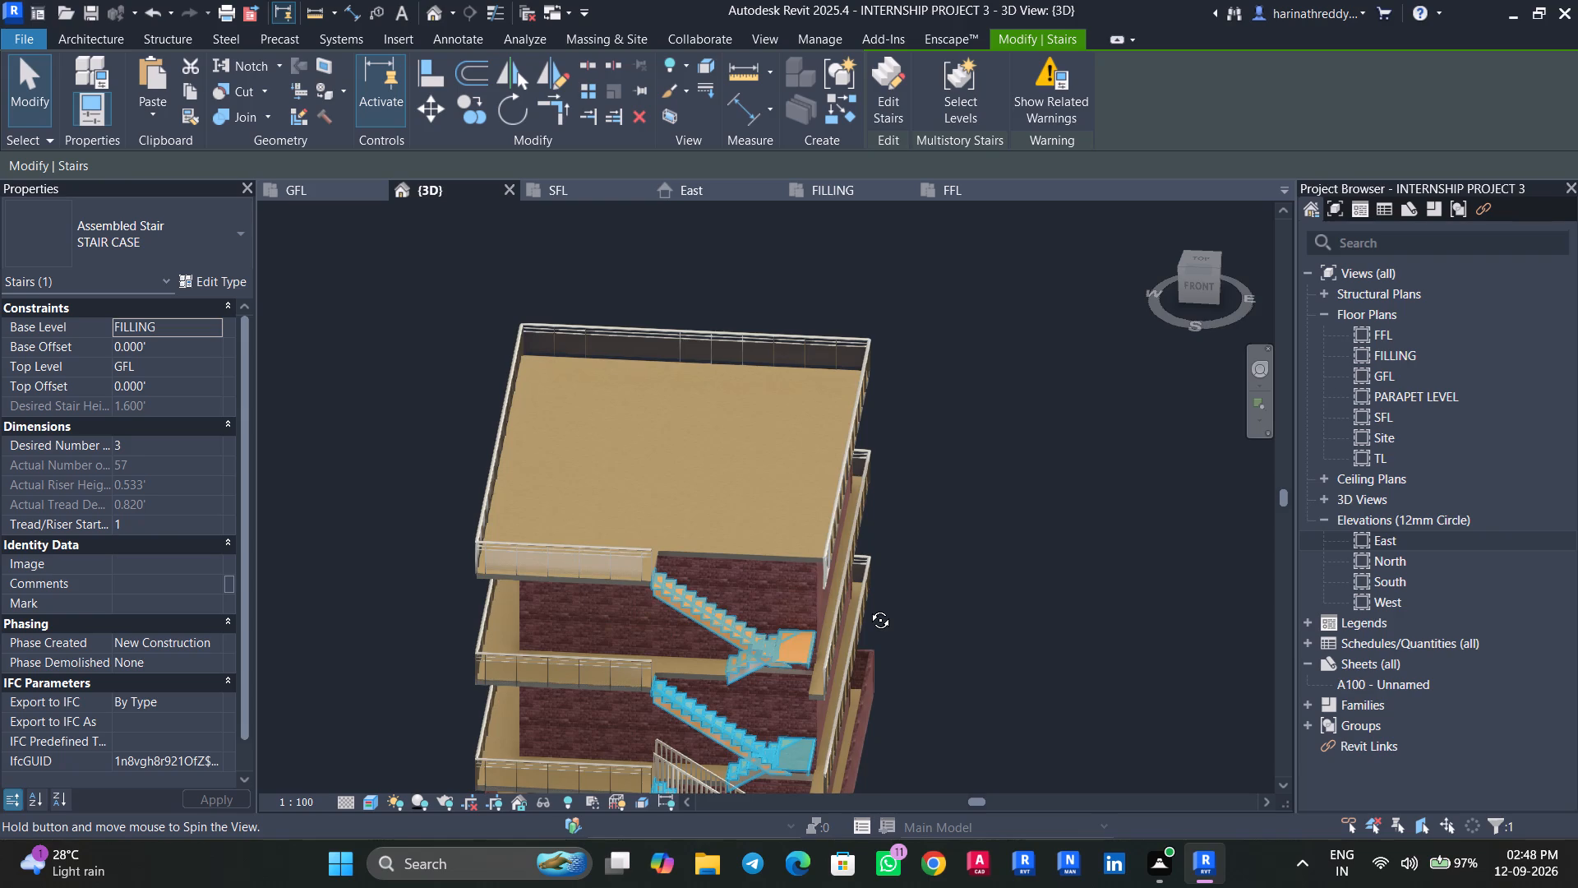
{"action": "middle_click_drag", "start_coordinate": [868, 608], "coordinate": [875, 567], "text": "shift"}
{"action": "key", "text": "Escape"}
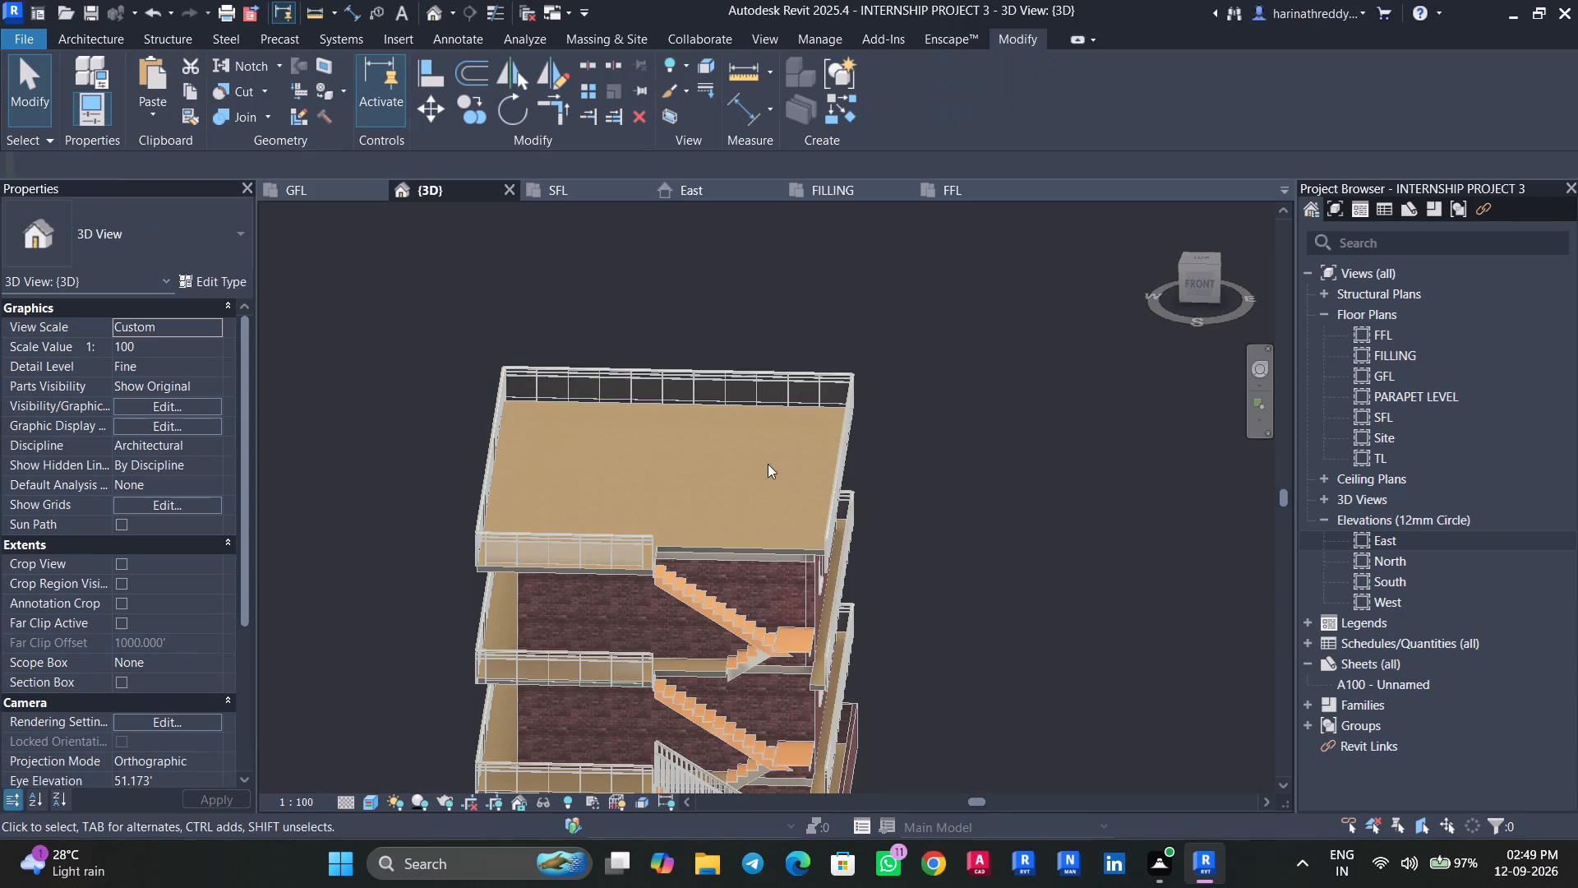
{"action": "key", "text": "Escape"}
{"action": "left_click", "coordinate": [939, 261]}
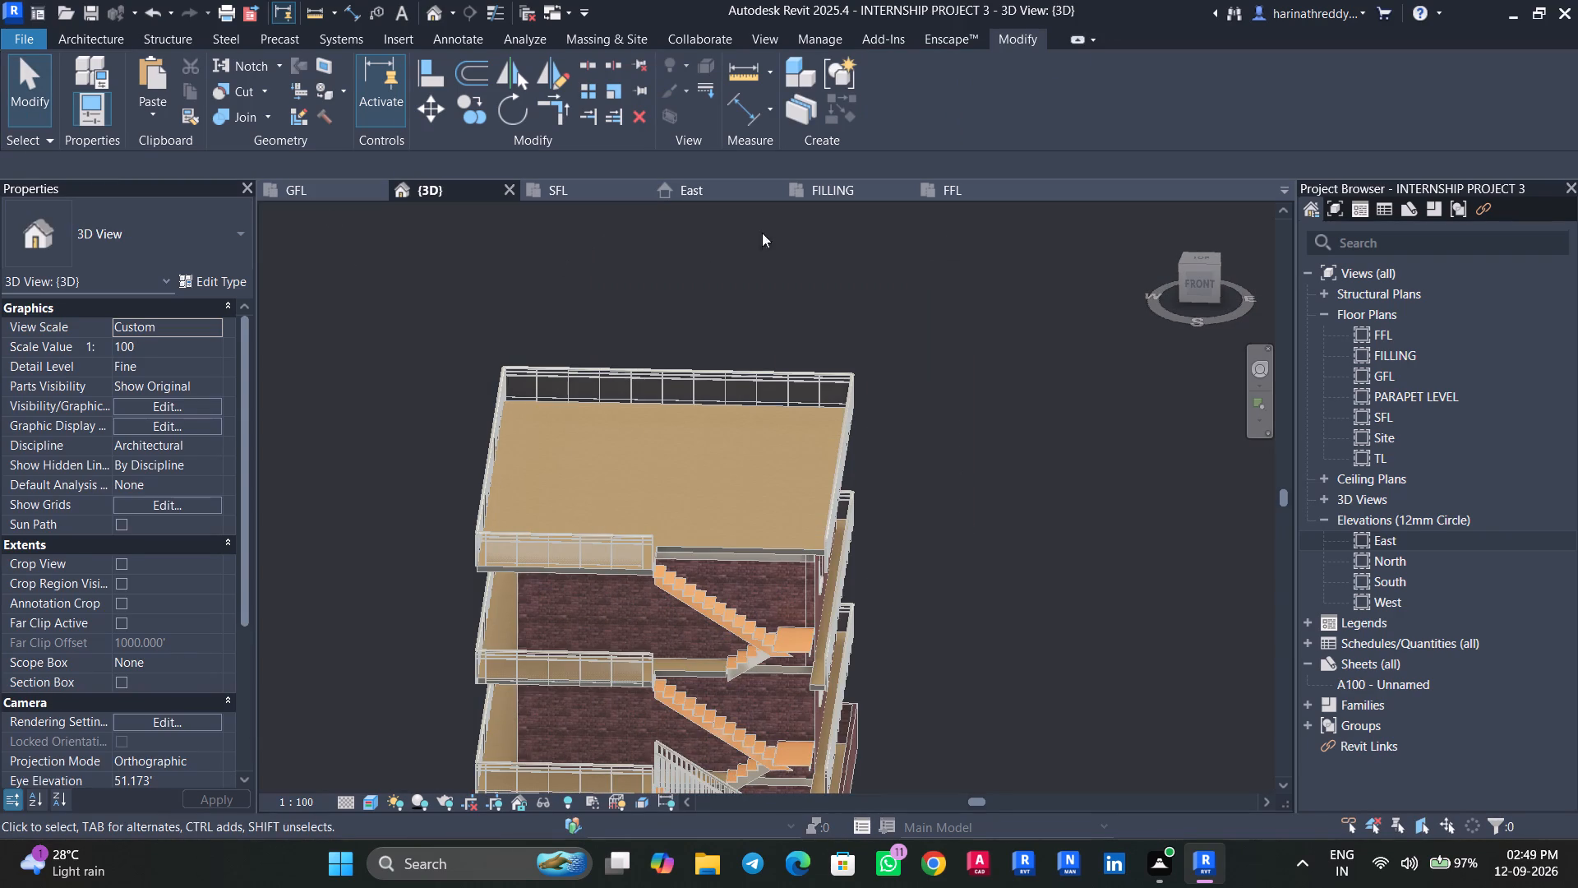
Examine the ground, typical floor and site plans in the reference drawing on the FILLING plan, checking balconies and staircase.
{"action": "left_click", "coordinate": [858, 190]}
{"action": "scroll", "coordinate": [900, 473], "scroll_direction": "down", "scroll_amount": 4}
{"action": "scroll", "coordinate": [1015, 772], "scroll_direction": "up", "scroll_amount": 6}
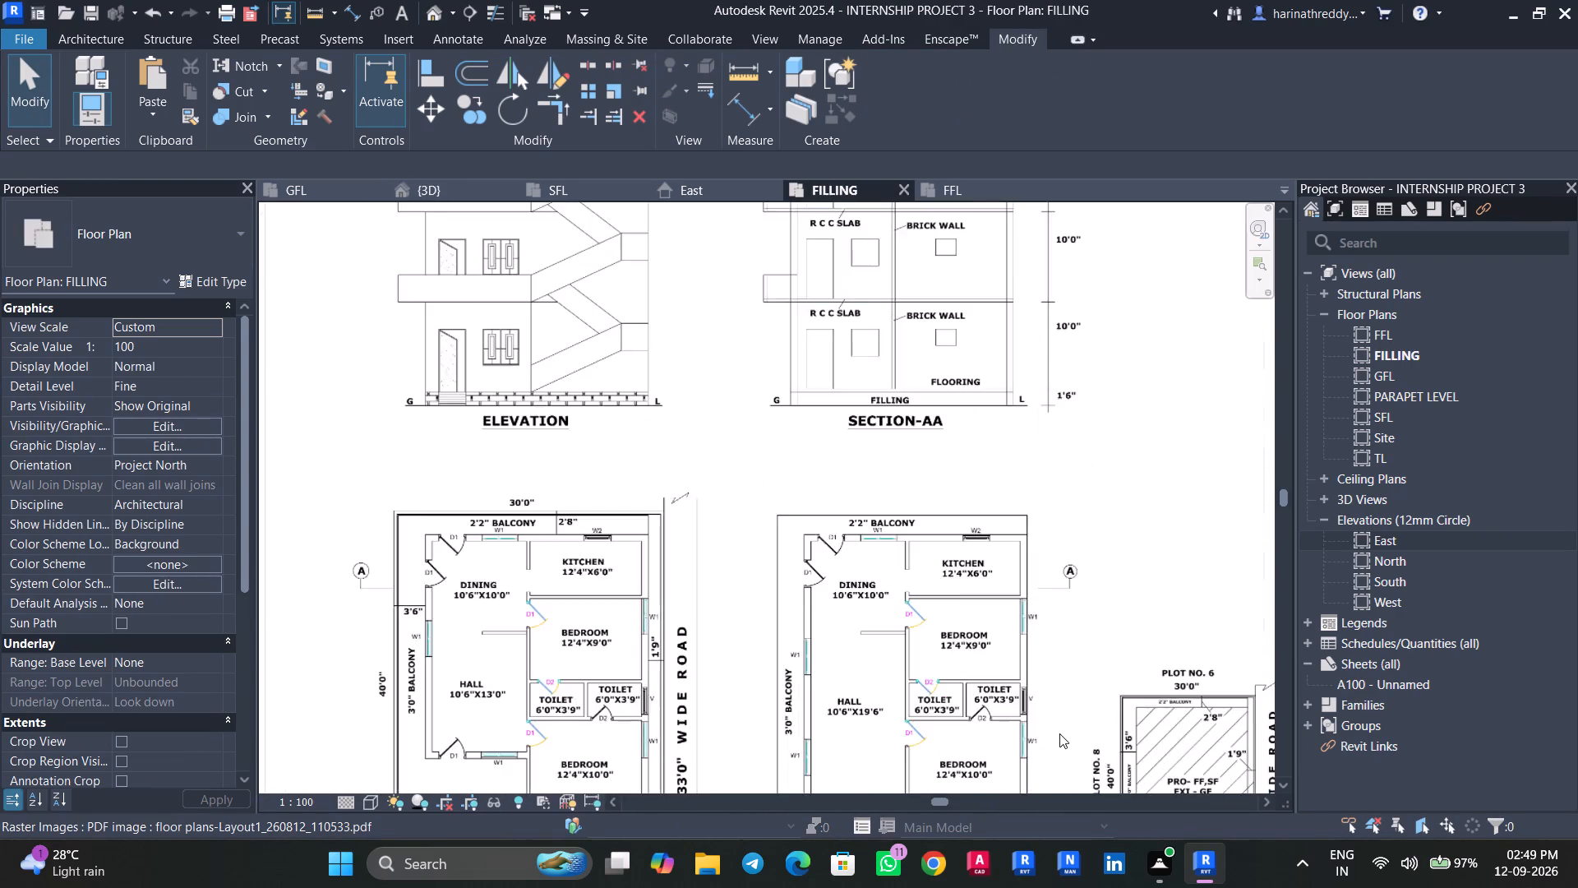
{"action": "scroll", "coordinate": [1059, 733], "scroll_direction": "up", "scroll_amount": 4}
{"action": "scroll", "coordinate": [1054, 718], "scroll_direction": "down", "scroll_amount": 8}
{"action": "middle_click_drag", "start_coordinate": [1054, 713], "coordinate": [1035, 648]}
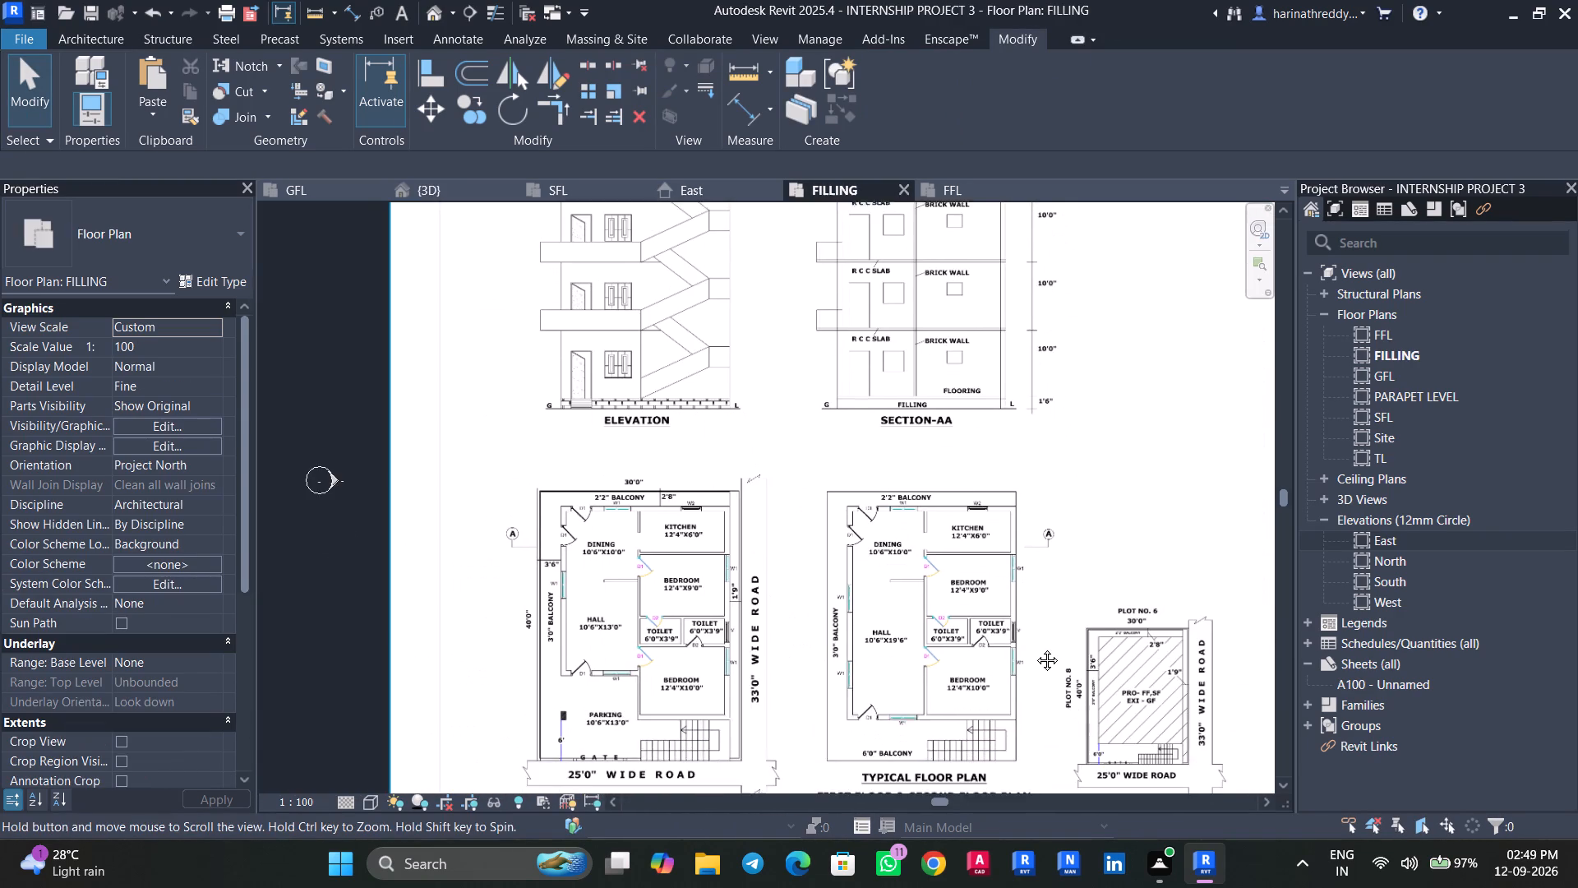
{"action": "middle_click_drag", "start_coordinate": [1035, 648], "coordinate": [1035, 646]}
{"action": "scroll", "coordinate": [727, 624], "scroll_direction": "up", "scroll_amount": 1}
{"action": "scroll", "coordinate": [727, 624], "scroll_direction": "down", "scroll_amount": 1}
{"action": "scroll", "coordinate": [727, 624], "scroll_direction": "up", "scroll_amount": 3}
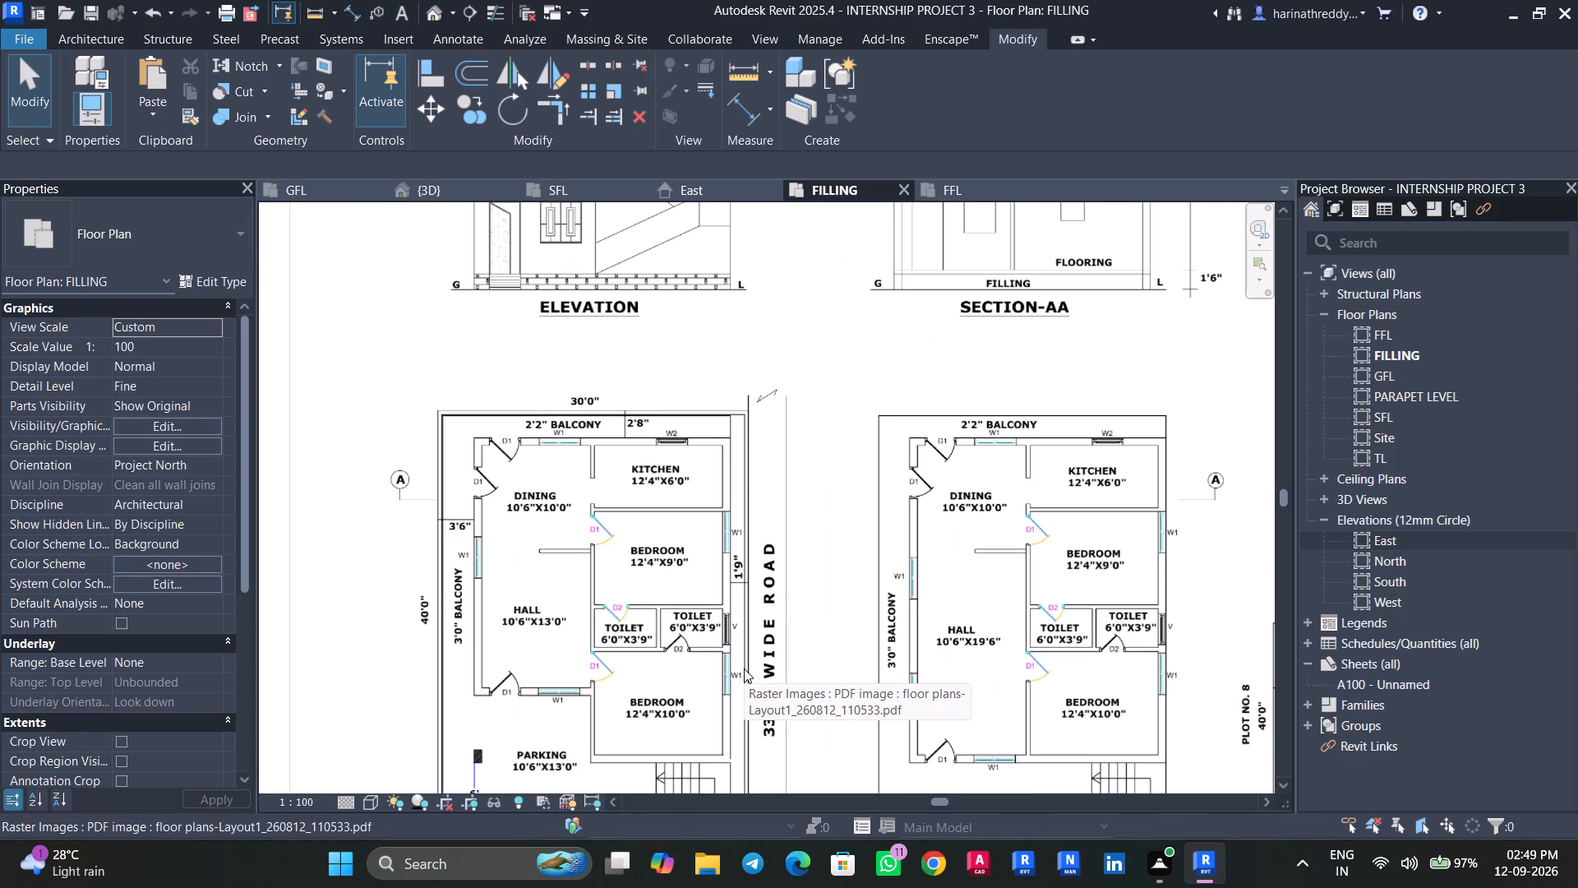
{"action": "scroll", "coordinate": [744, 668], "scroll_direction": "down", "scroll_amount": 2}
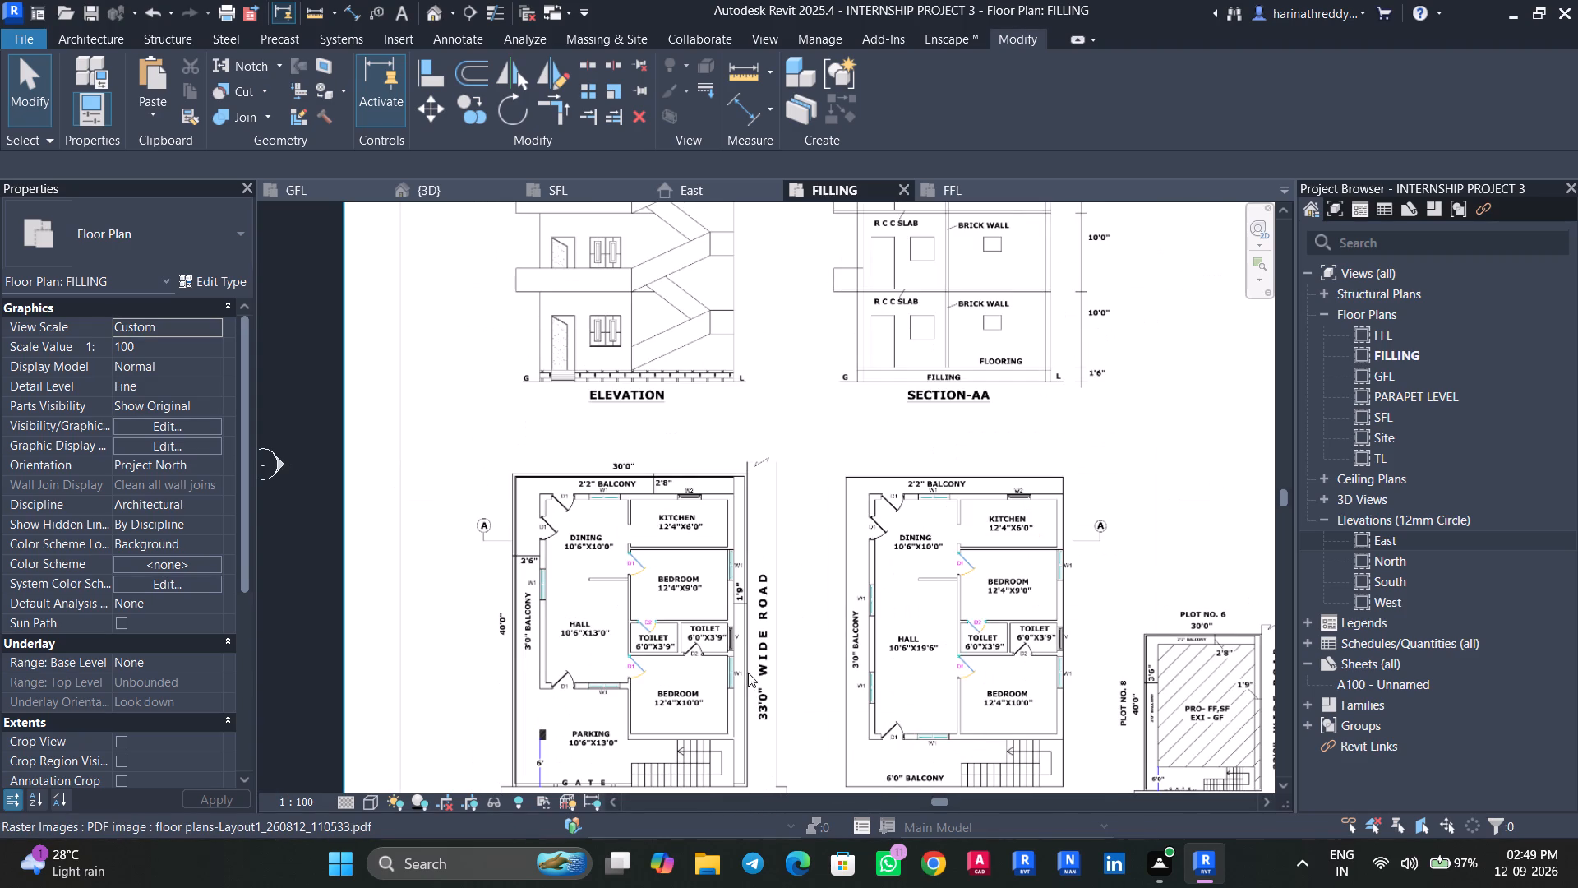
{"action": "scroll", "coordinate": [820, 721], "scroll_direction": "up", "scroll_amount": 2}
{"action": "middle_click_drag", "start_coordinate": [821, 724], "coordinate": [794, 636]}
{"action": "scroll", "coordinate": [816, 719], "scroll_direction": "up", "scroll_amount": 1}
{"action": "scroll", "coordinate": [794, 636], "scroll_direction": "down", "scroll_amount": 6}
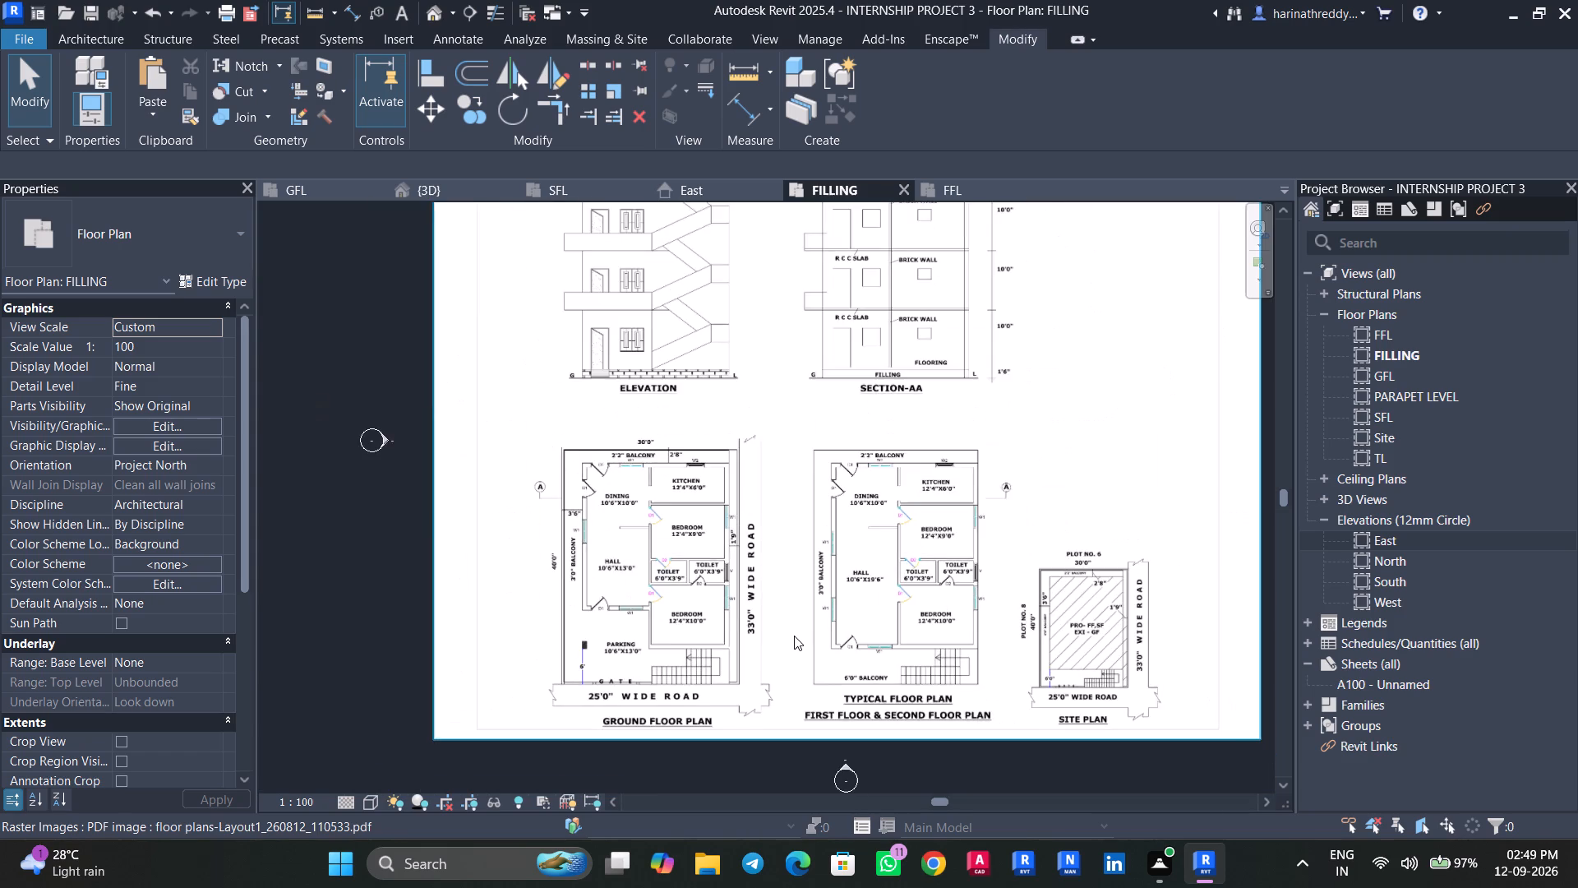
Delete the east-side glass-panel railings on the SFL and FFL floors.
{"action": "left_click", "coordinate": [434, 191]}
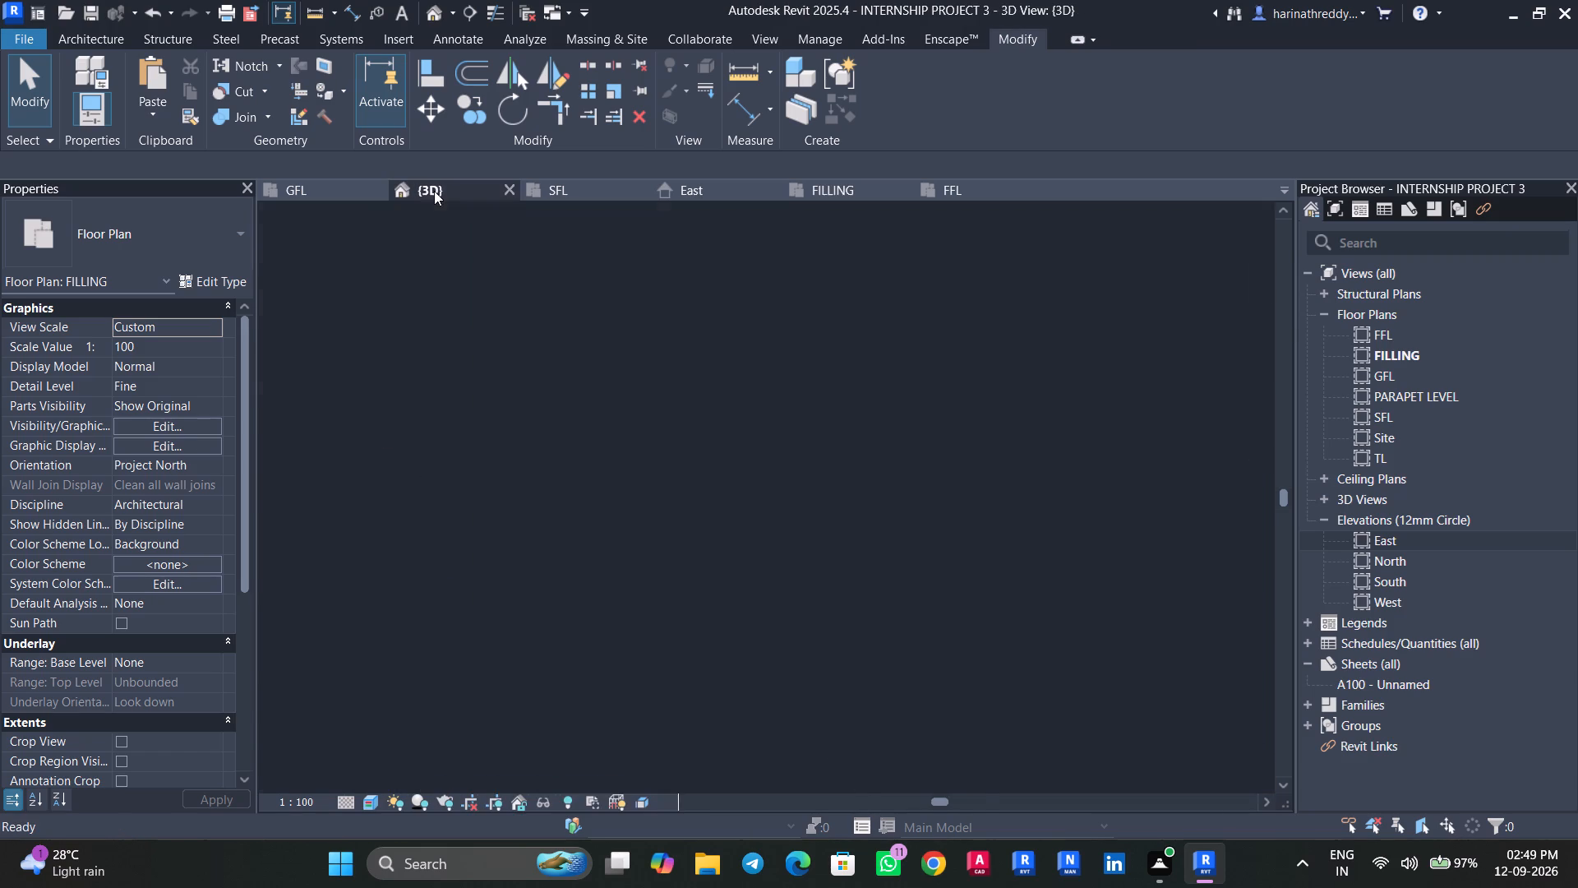
{"action": "left_click", "coordinate": [834, 617]}
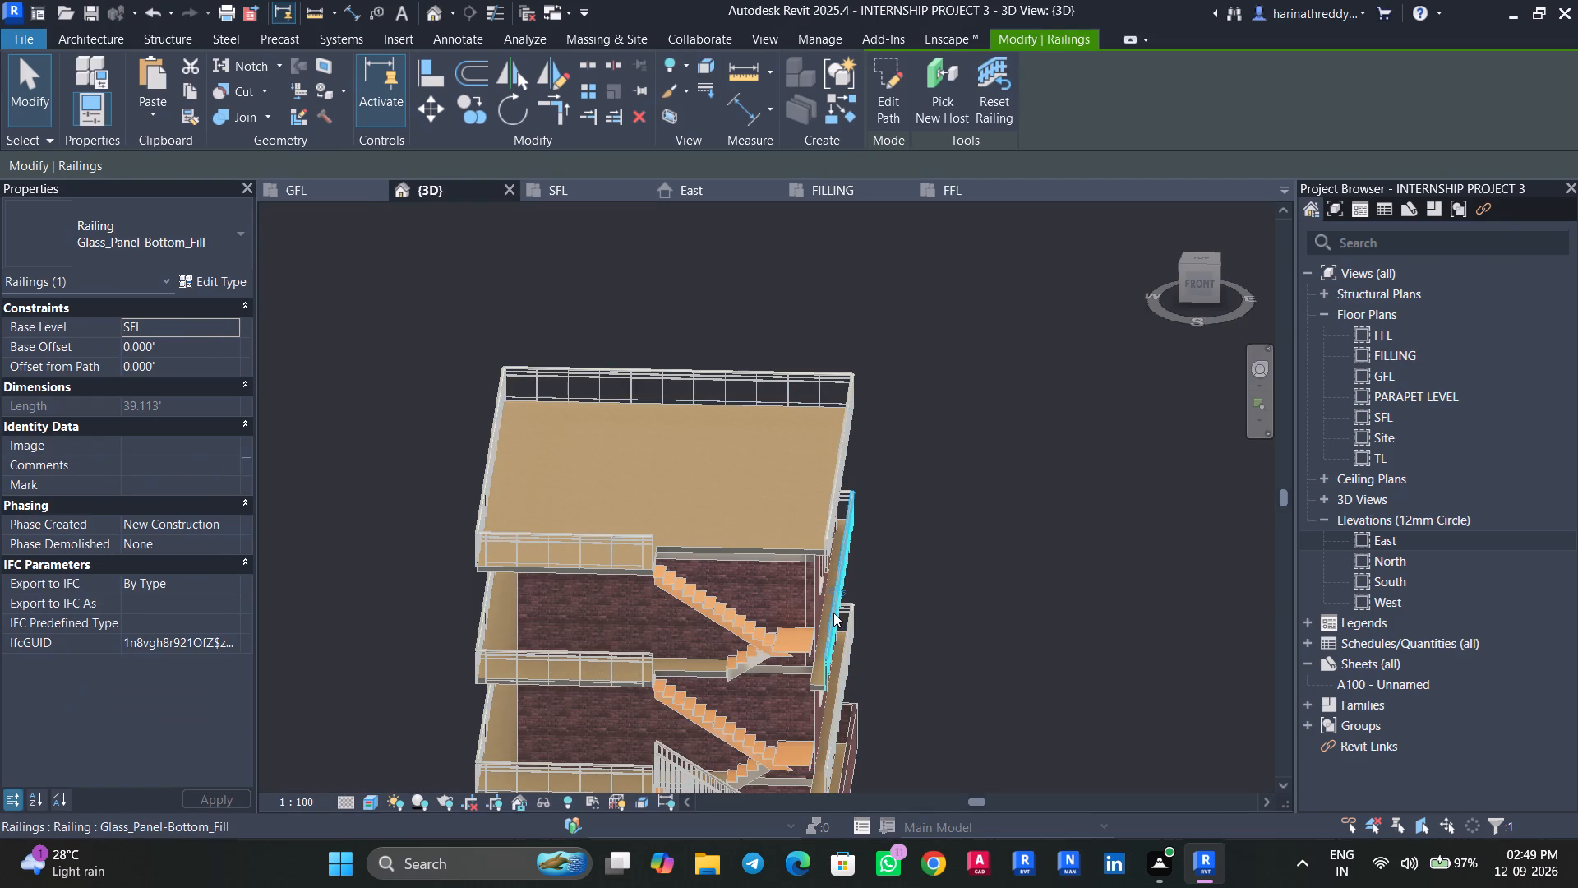
{"action": "key", "text": "Delete"}
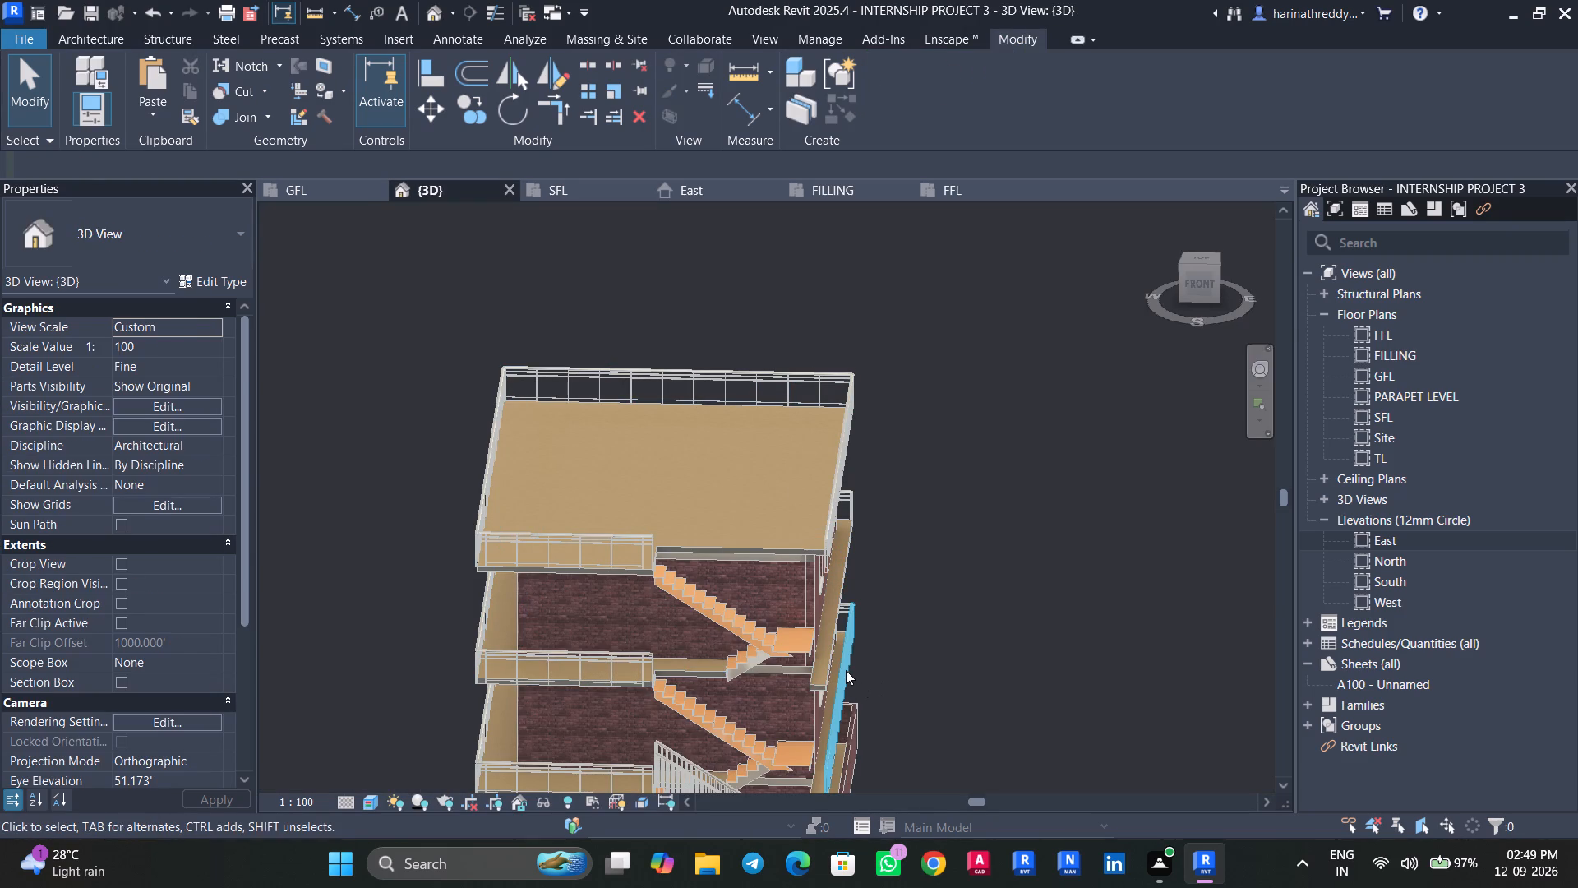
{"action": "left_click", "coordinate": [846, 670]}
{"action": "key", "text": "Delete"}
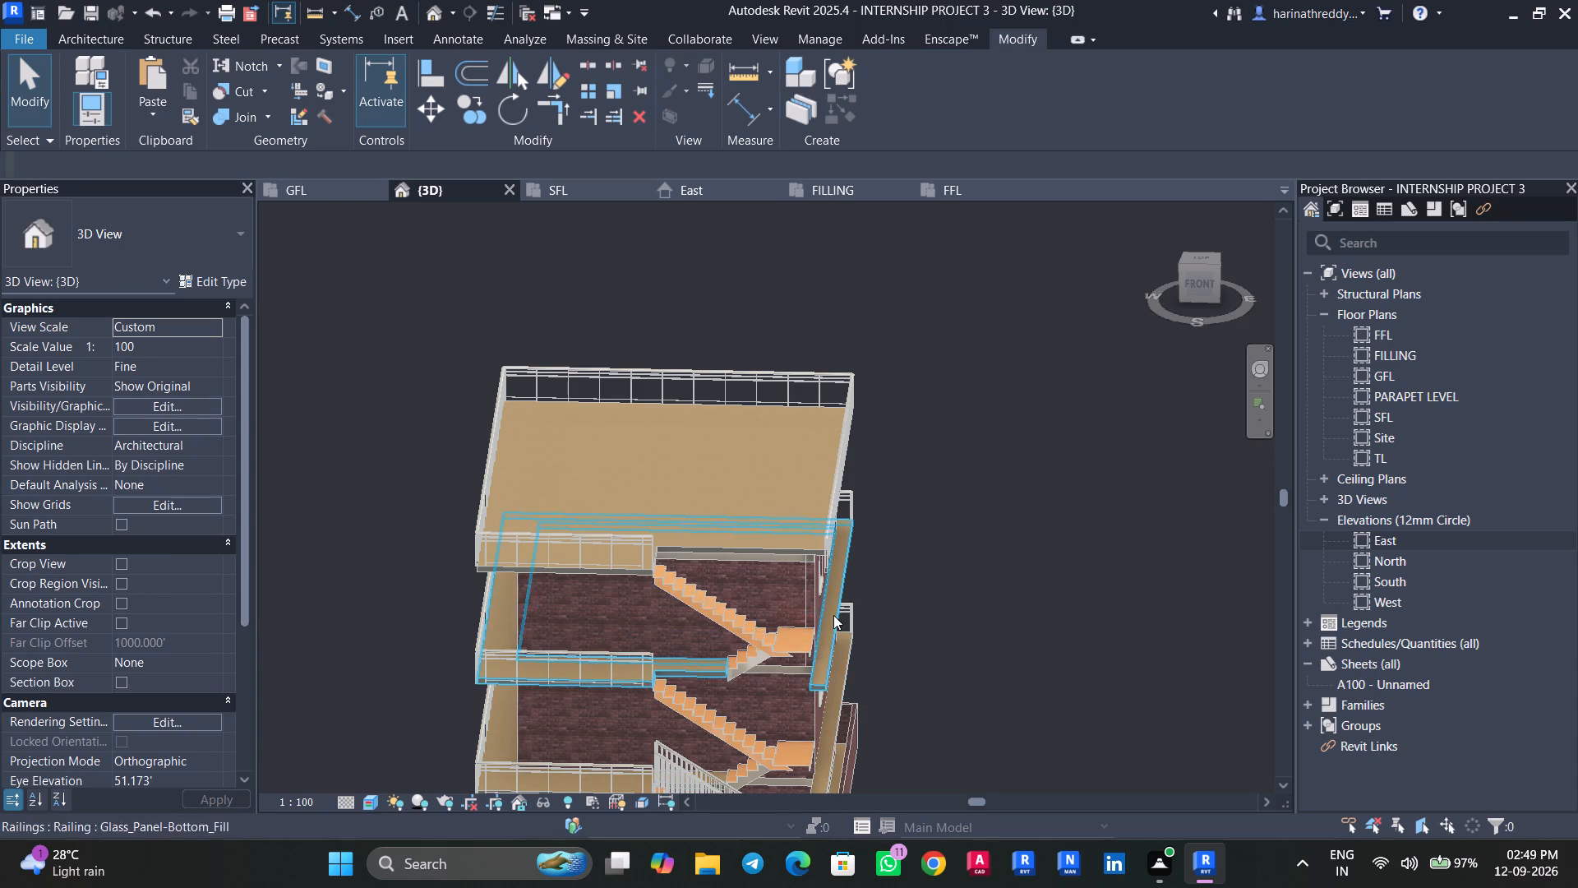
Open the SFL outer flooring's boundary for editing, in a top view with wireframe display.
{"action": "left_click", "coordinate": [828, 634]}
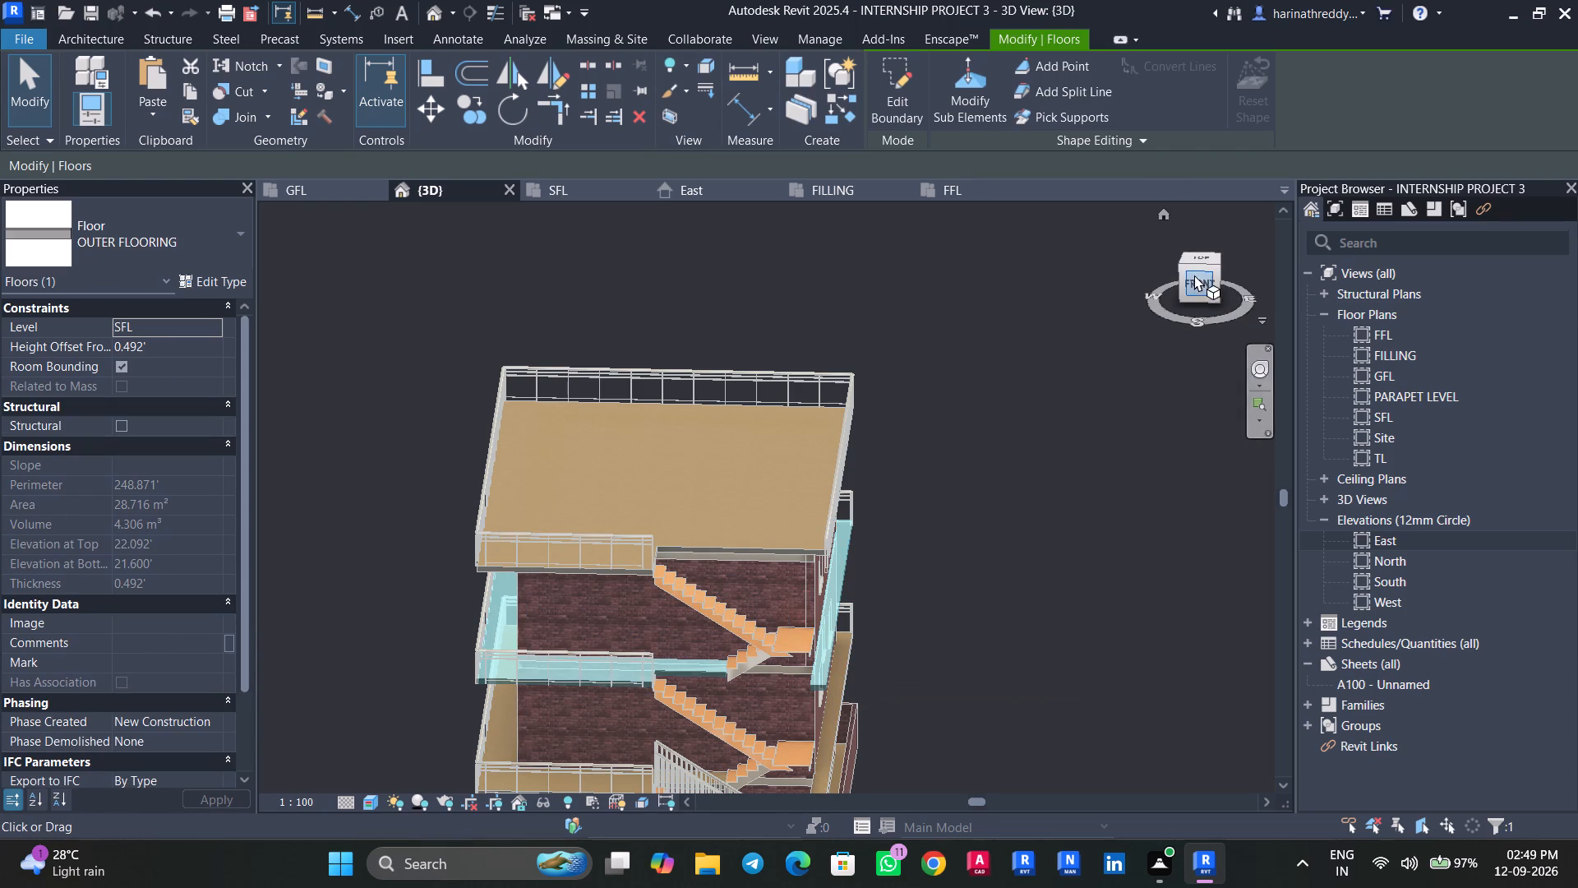
{"action": "left_click", "coordinate": [1194, 257]}
{"action": "left_click", "coordinate": [906, 94]}
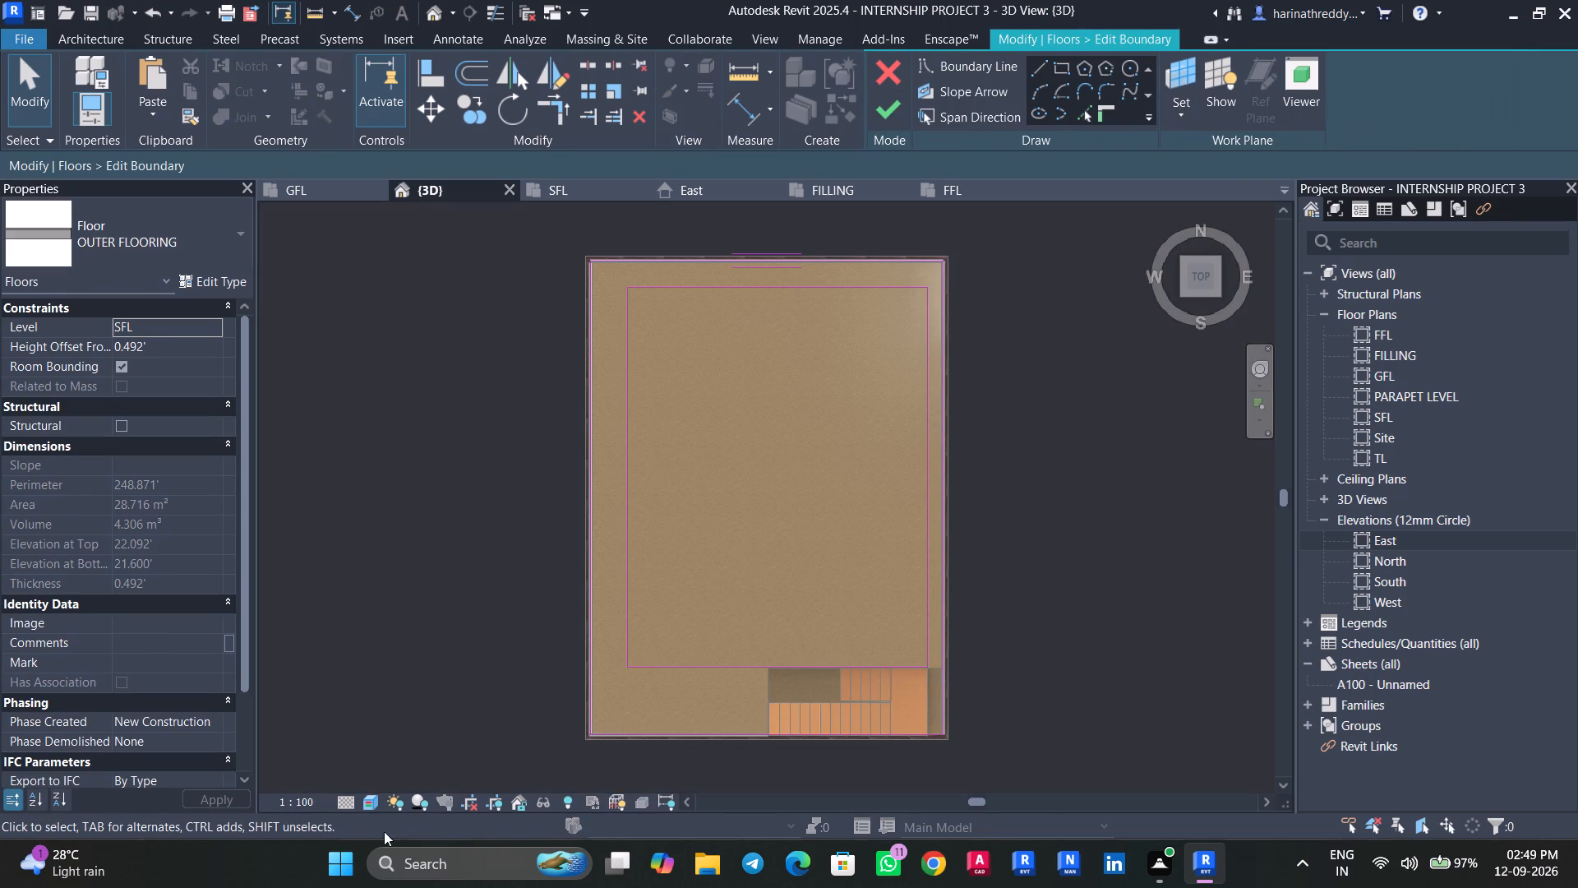
{"action": "left_click", "coordinate": [381, 801]}
{"action": "left_click", "coordinate": [404, 695]}
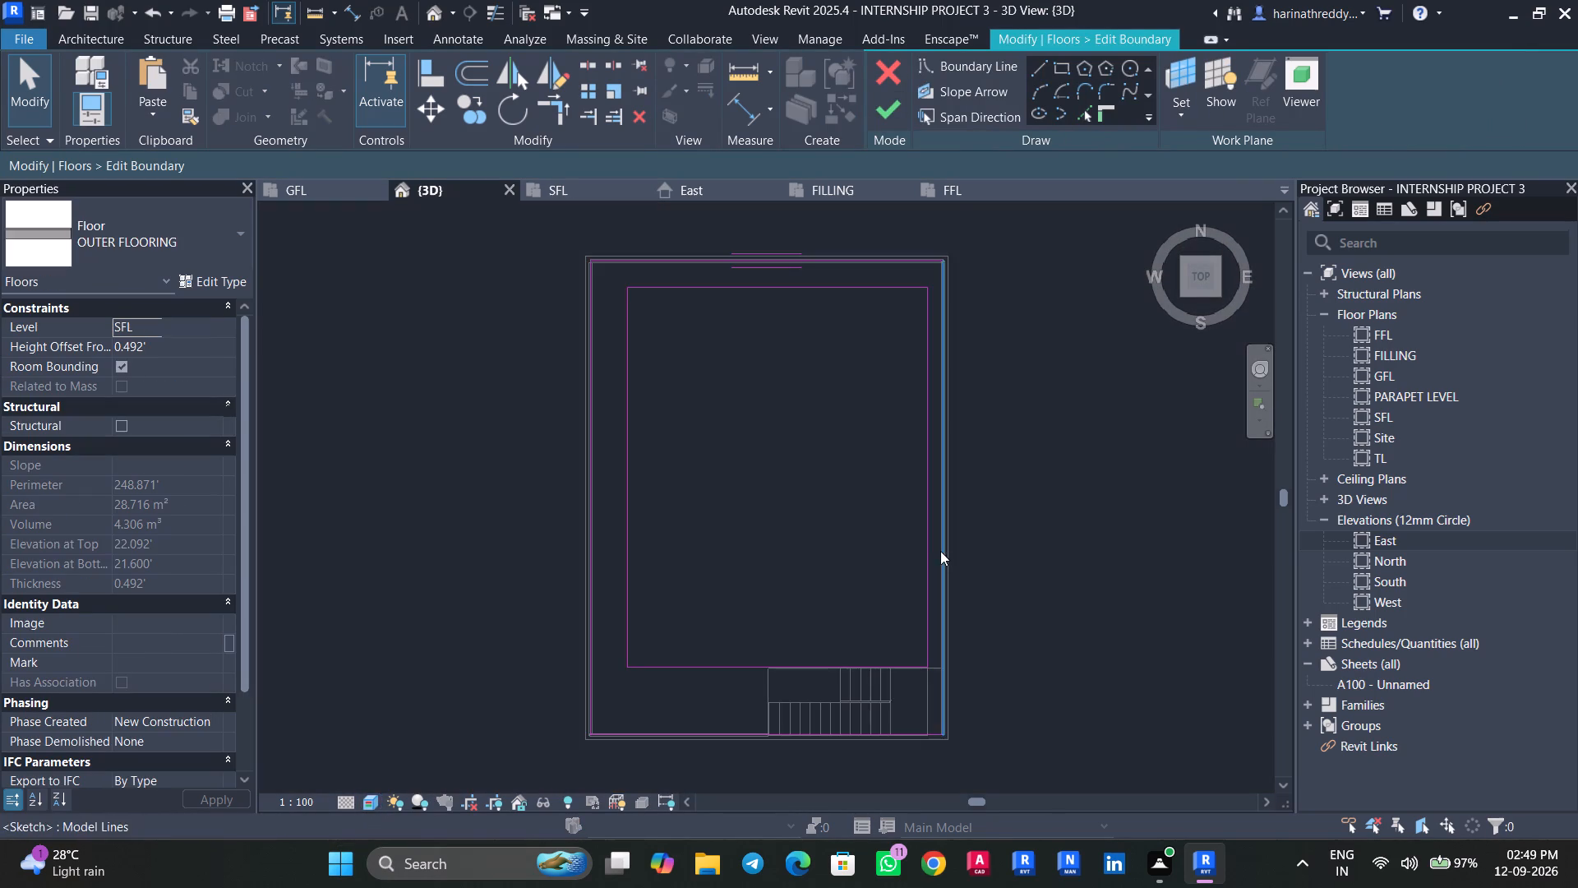
Move the outer east boundary line of the SFL outer flooring inward onto the inner opening's east line.
{"action": "scroll", "coordinate": [950, 538], "scroll_direction": "up", "scroll_amount": 6}
{"action": "scroll", "coordinate": [956, 516], "scroll_direction": "down", "scroll_amount": 1}
{"action": "scroll", "coordinate": [956, 515], "scroll_direction": "up", "scroll_amount": 2}
{"action": "left_click", "coordinate": [929, 516]}
{"action": "scroll", "coordinate": [929, 516], "scroll_direction": "down", "scroll_amount": 4}
{"action": "scroll", "coordinate": [929, 516], "scroll_direction": "up", "scroll_amount": 1}
{"action": "scroll", "coordinate": [930, 515], "scroll_direction": "down", "scroll_amount": 3}
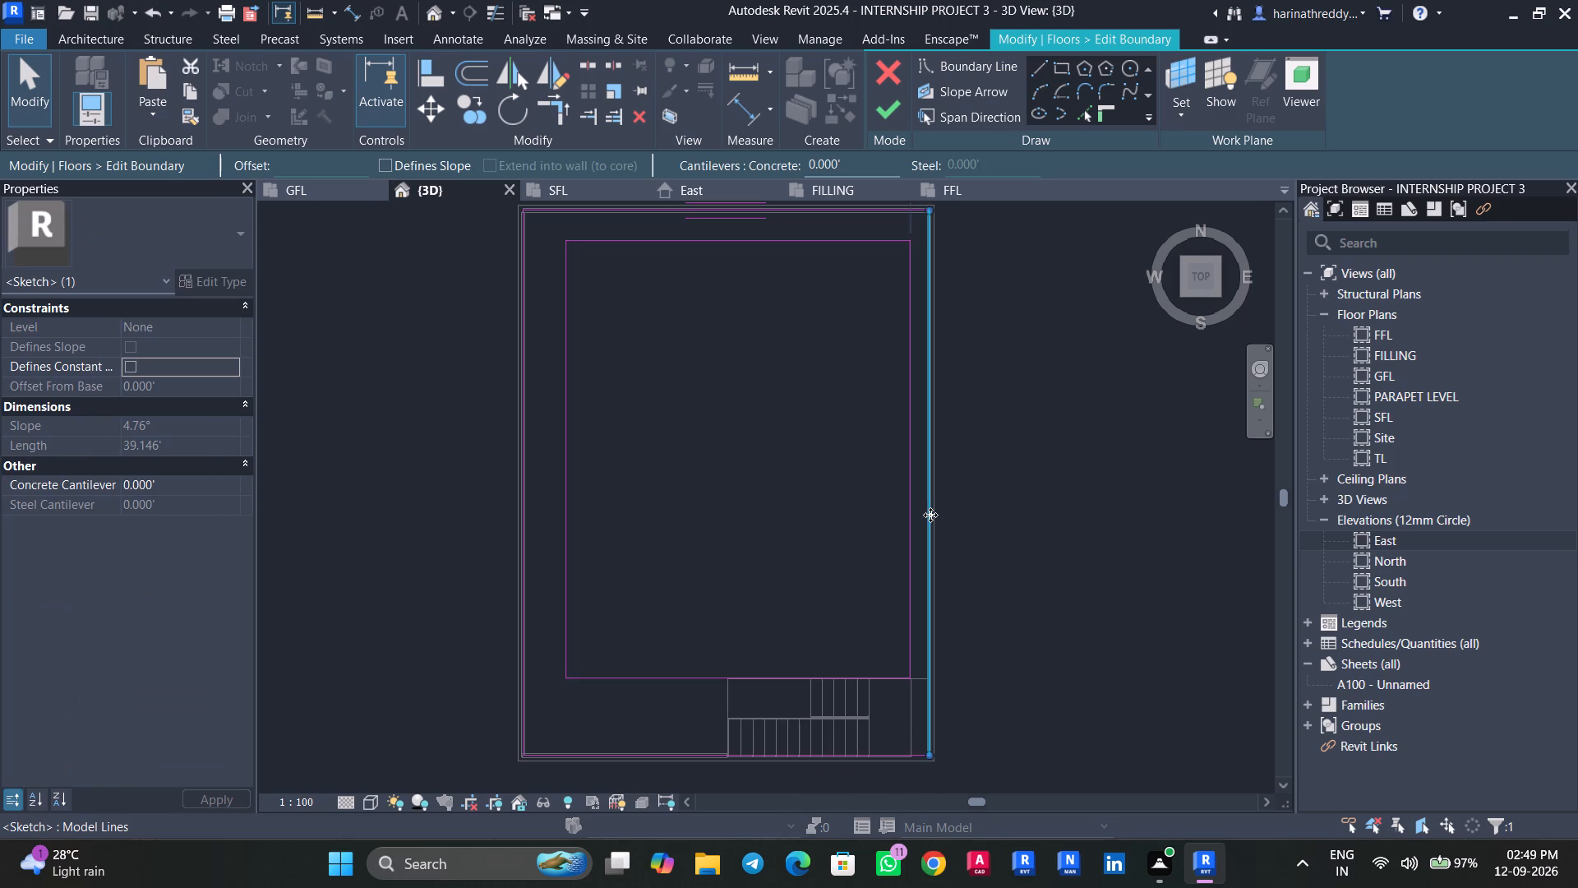
{"action": "left_click_drag", "start_coordinate": [930, 515], "coordinate": [916, 517]}
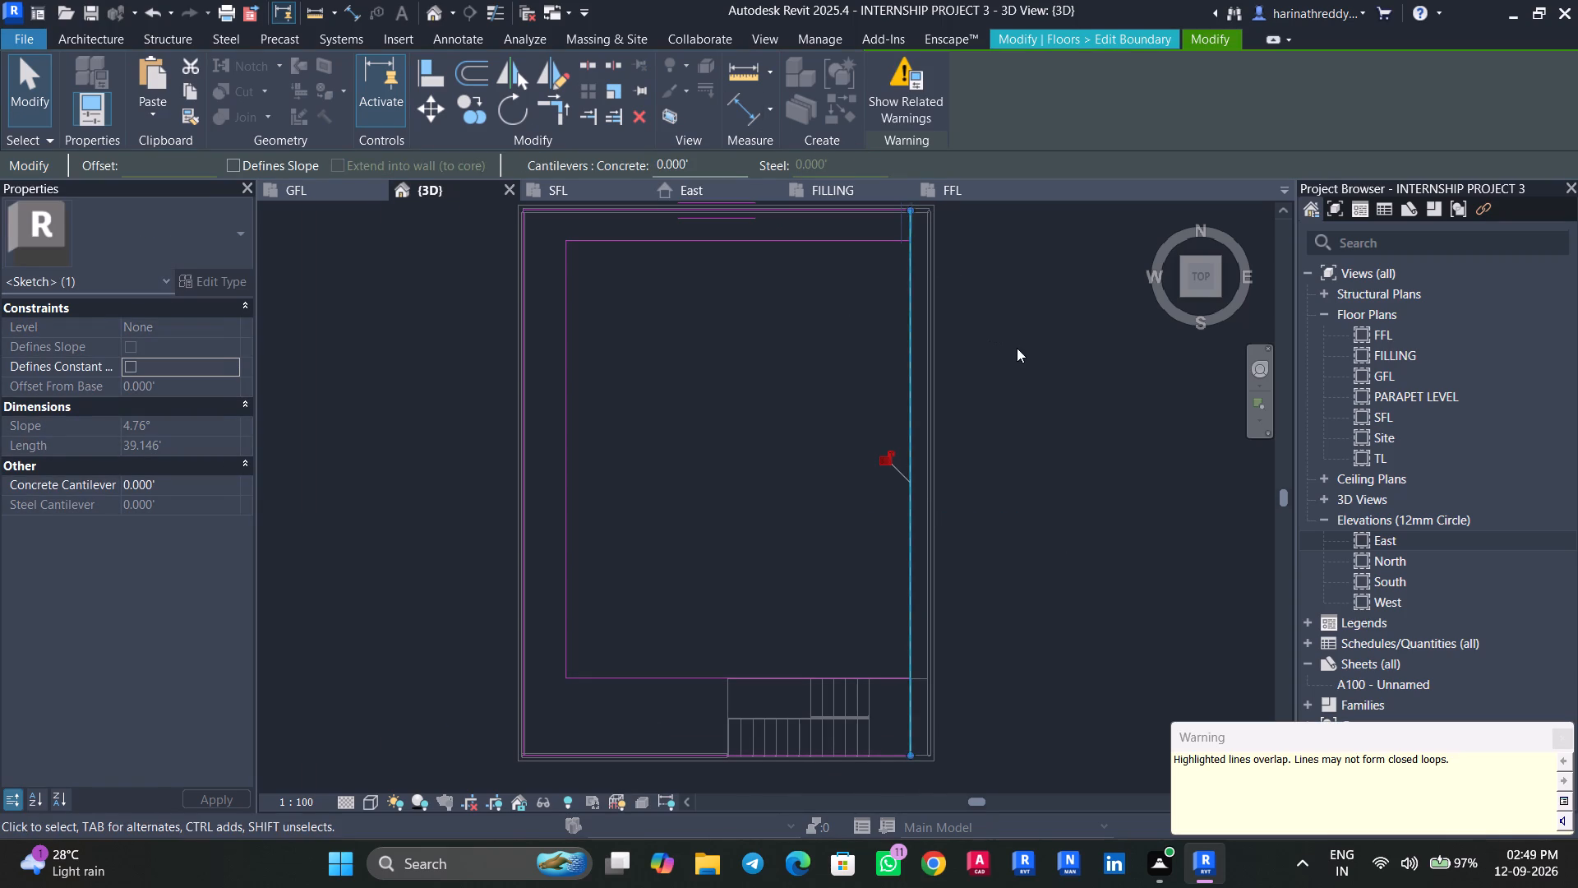
{"action": "key", "text": "Escape"}
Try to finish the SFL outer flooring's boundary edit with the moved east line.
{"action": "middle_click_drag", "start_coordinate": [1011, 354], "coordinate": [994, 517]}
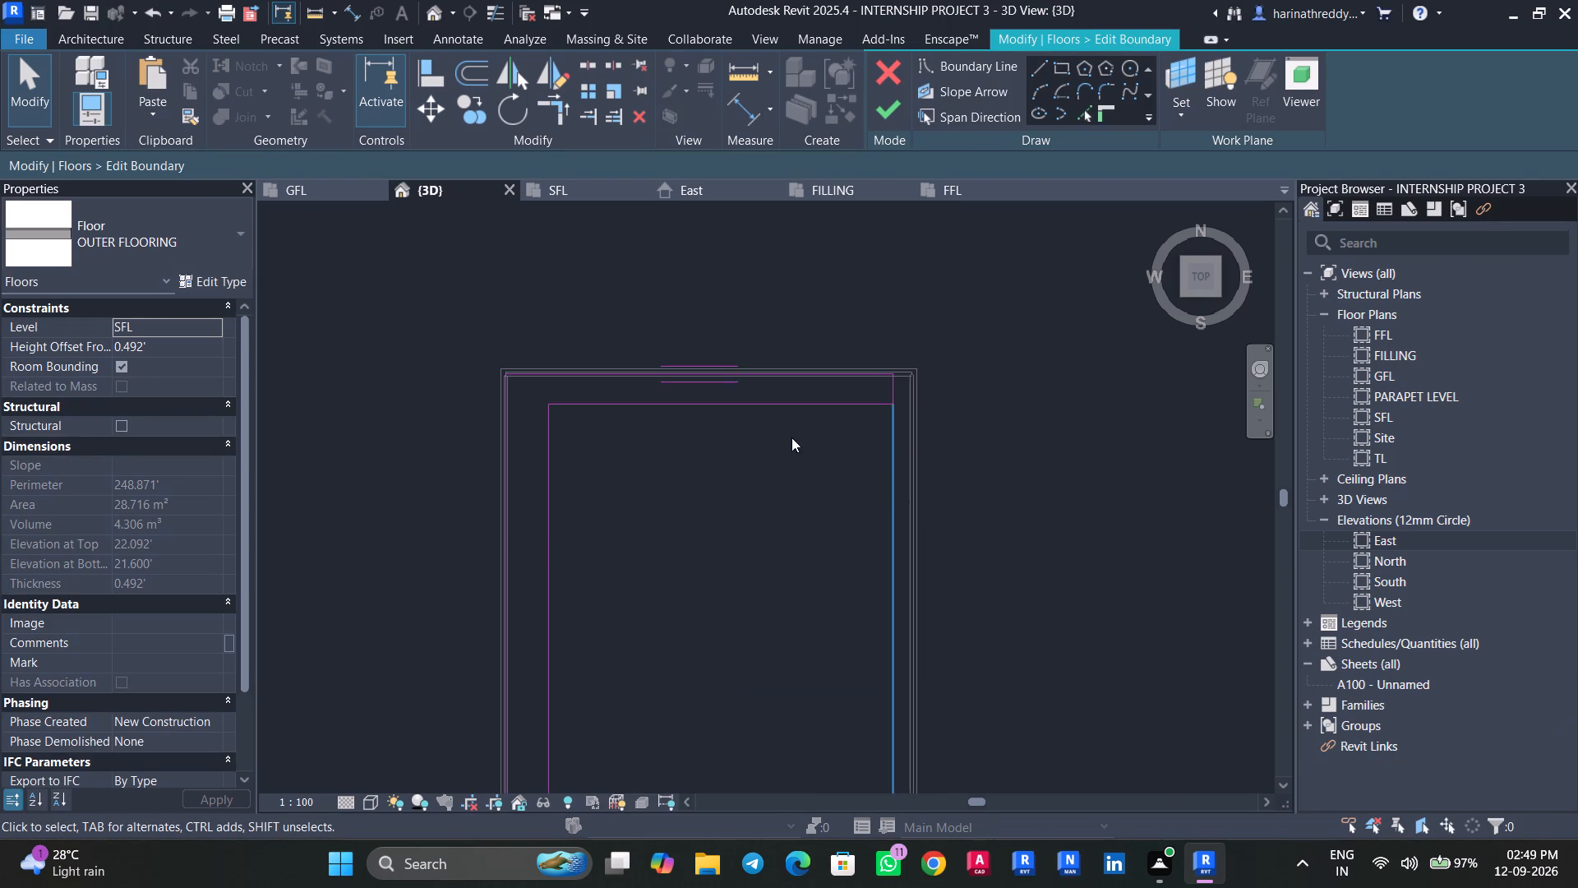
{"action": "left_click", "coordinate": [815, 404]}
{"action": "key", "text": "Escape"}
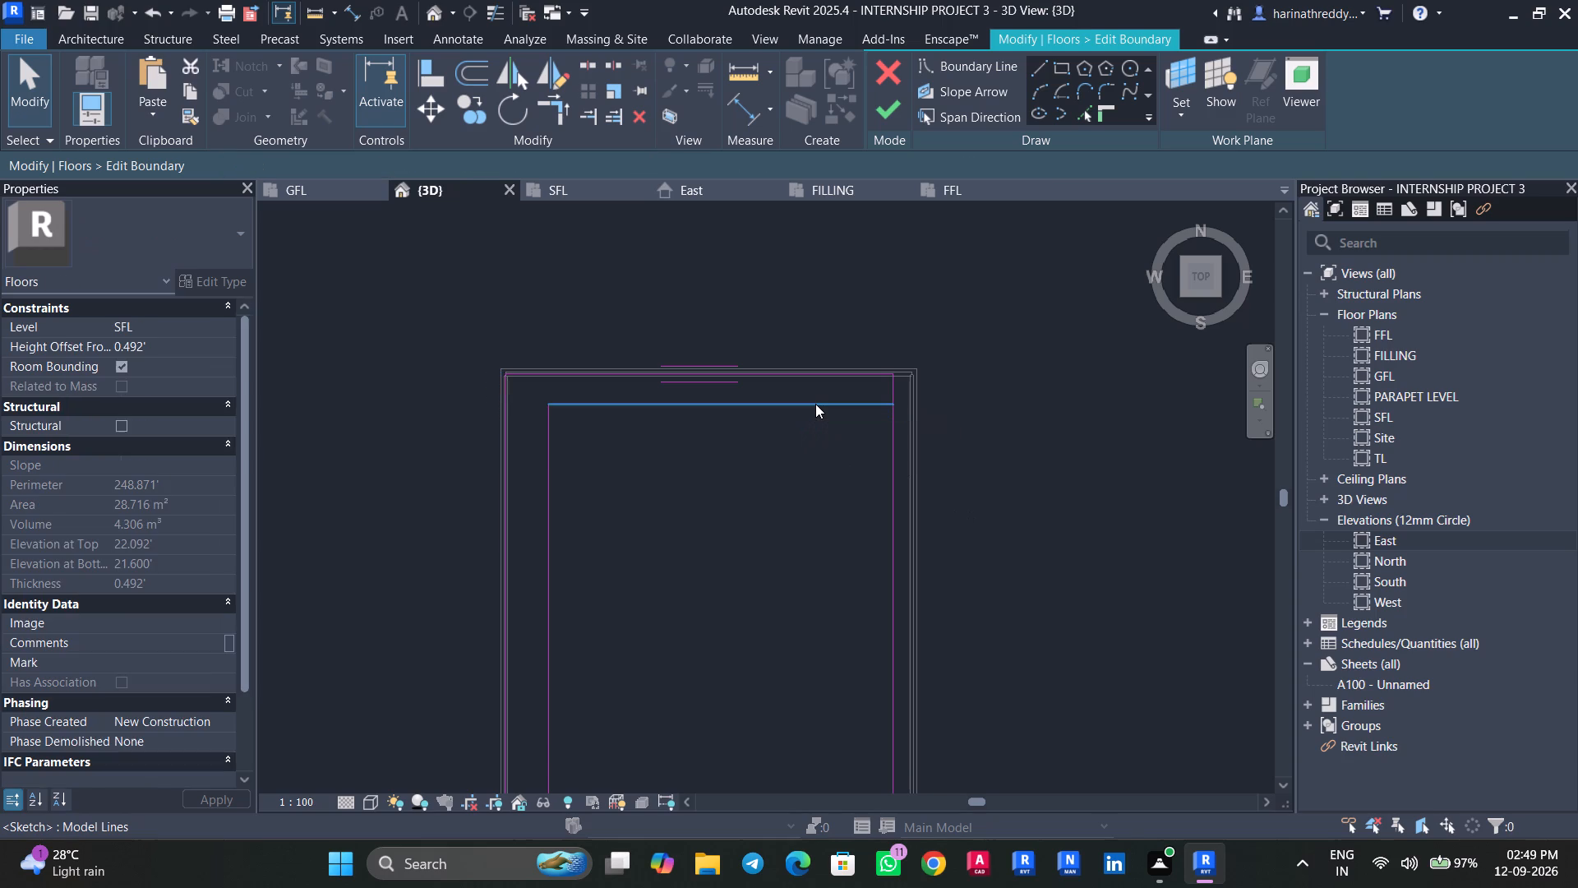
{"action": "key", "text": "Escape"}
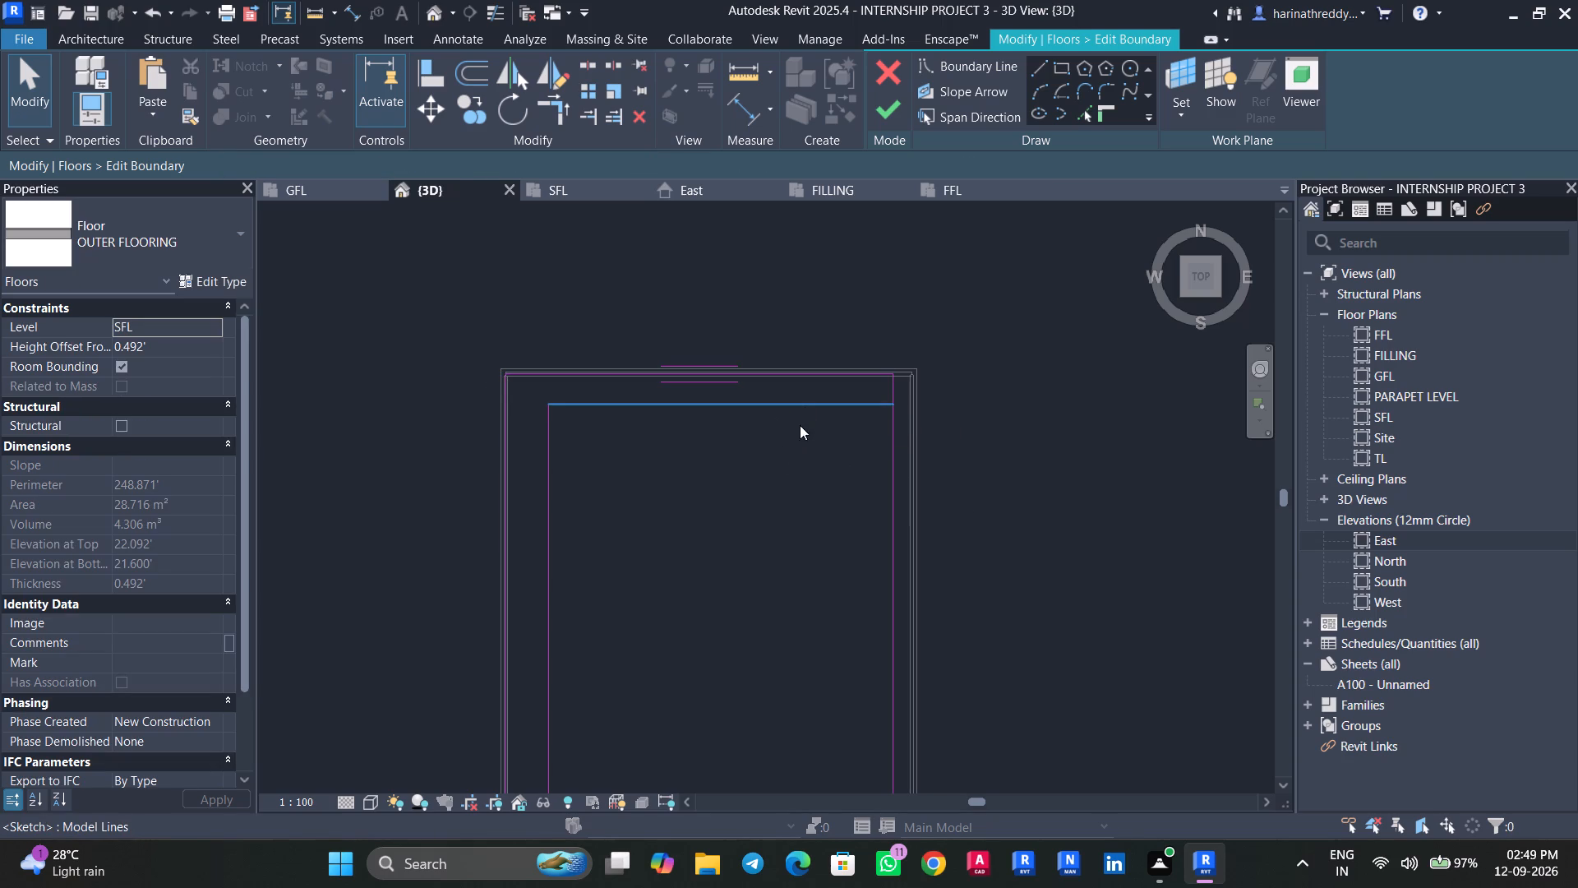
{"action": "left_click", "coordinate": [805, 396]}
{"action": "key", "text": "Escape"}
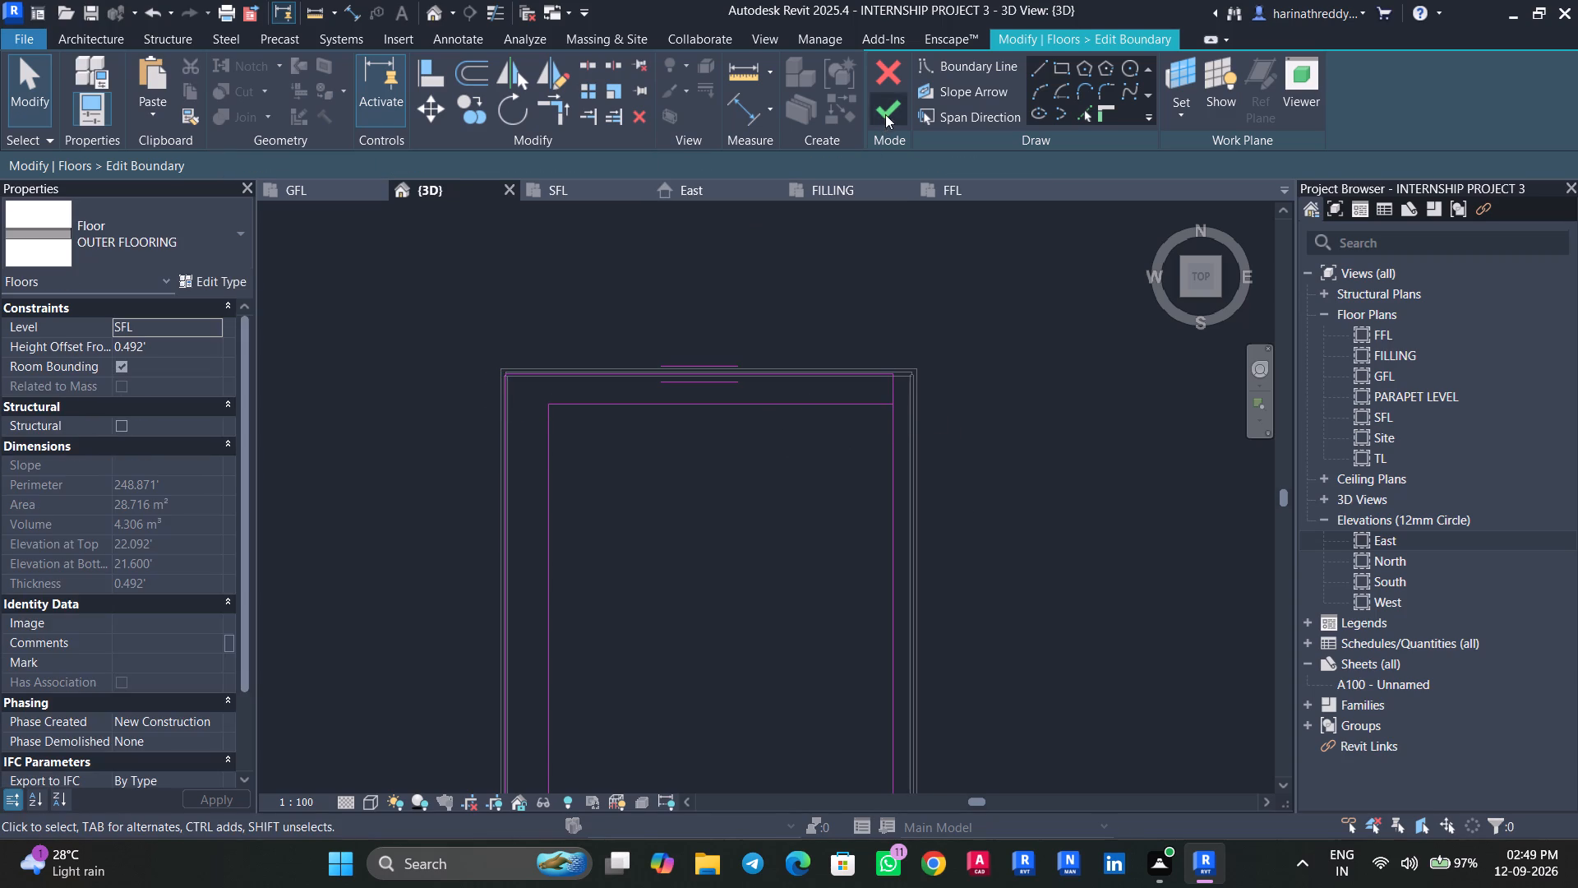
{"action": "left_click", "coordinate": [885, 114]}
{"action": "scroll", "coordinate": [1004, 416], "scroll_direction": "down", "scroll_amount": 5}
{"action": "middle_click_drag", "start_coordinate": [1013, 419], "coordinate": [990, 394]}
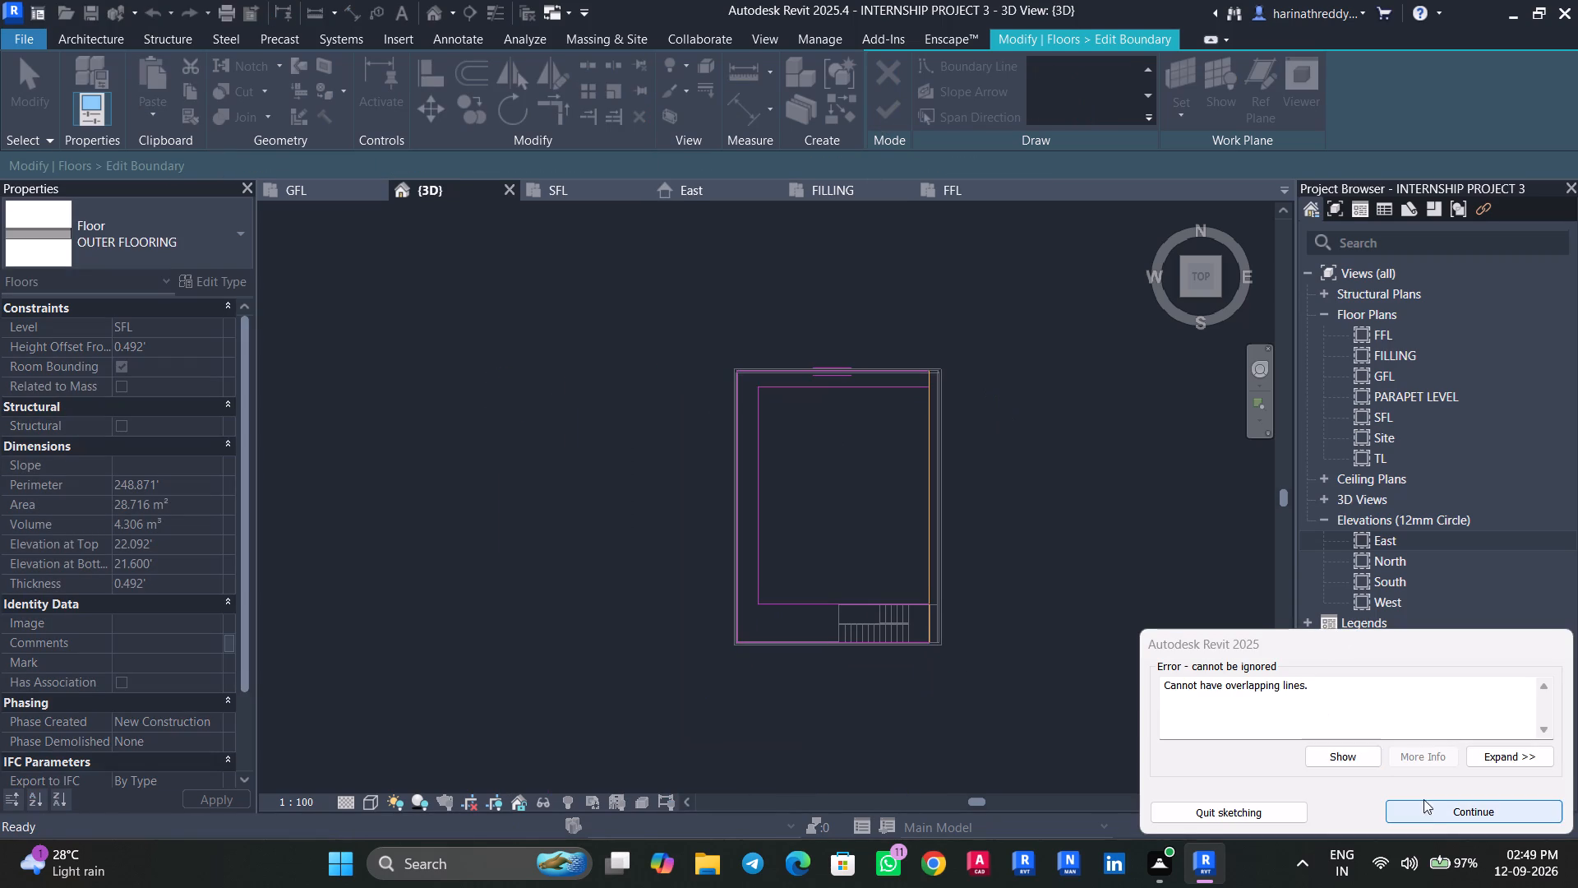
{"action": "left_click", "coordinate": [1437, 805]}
Fix the overlapping east-side lines in the SFL outer flooring's boundary sketch, working on the inner opening's east and south lines.
{"action": "scroll", "coordinate": [884, 520], "scroll_direction": "up", "scroll_amount": 4}
{"action": "left_click", "coordinate": [962, 557]}
{"action": "scroll", "coordinate": [958, 564], "scroll_direction": "up", "scroll_amount": 3}
{"action": "scroll", "coordinate": [958, 564], "scroll_direction": "down", "scroll_amount": 1}
{"action": "scroll", "coordinate": [958, 564], "scroll_direction": "up", "scroll_amount": 1}
{"action": "left_click", "coordinate": [958, 564]}
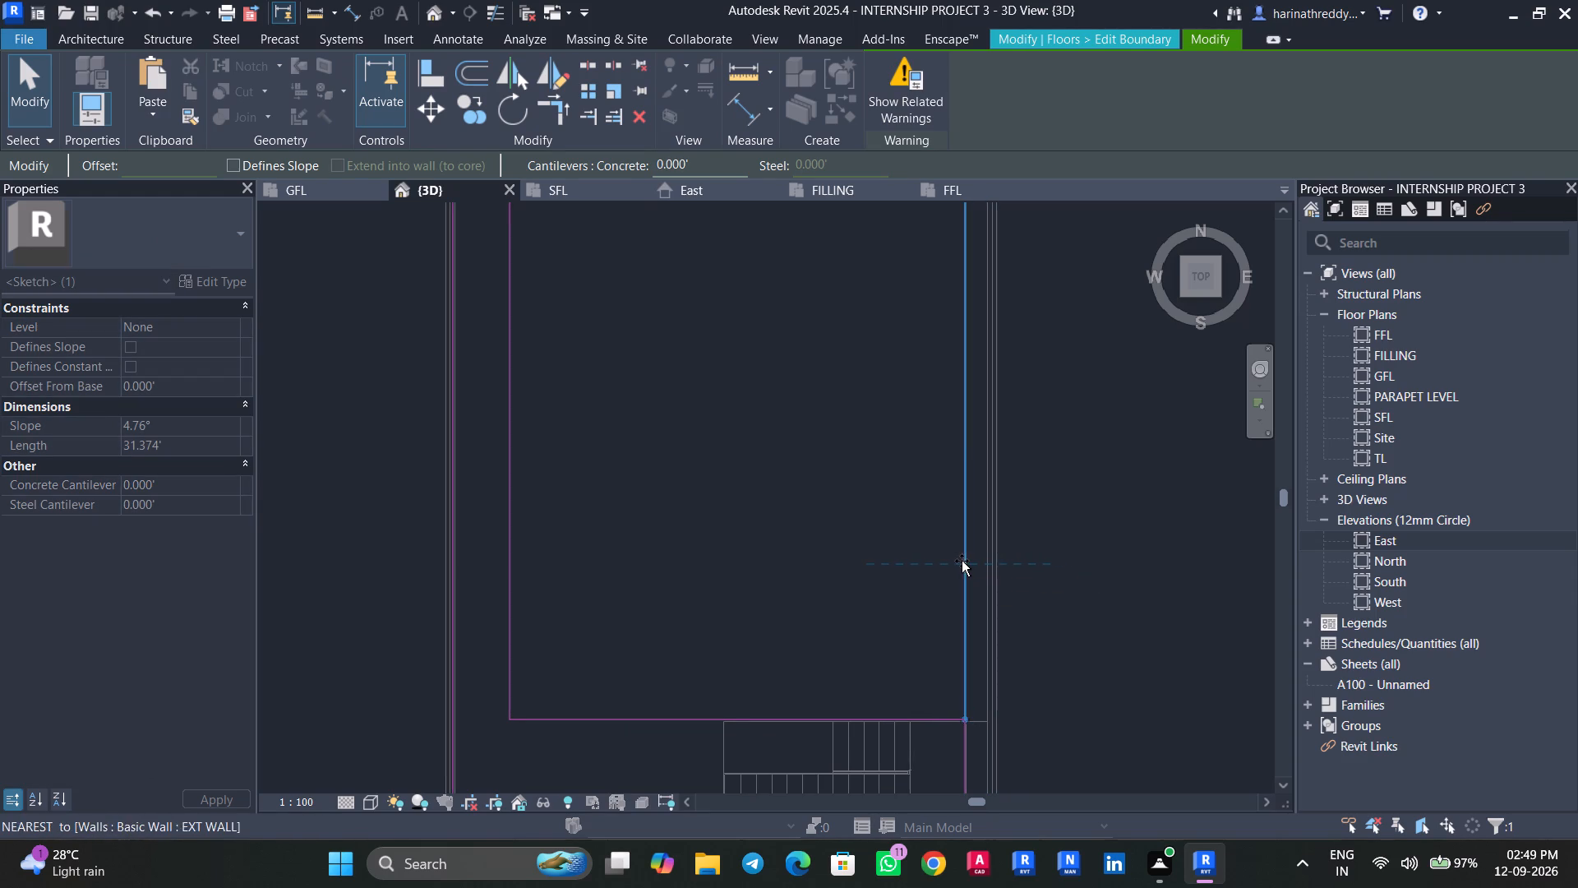
{"action": "key", "text": "Escape"}
{"action": "key", "text": "Escape"}
{"action": "scroll", "coordinate": [803, 609], "scroll_direction": "down", "scroll_amount": 3}
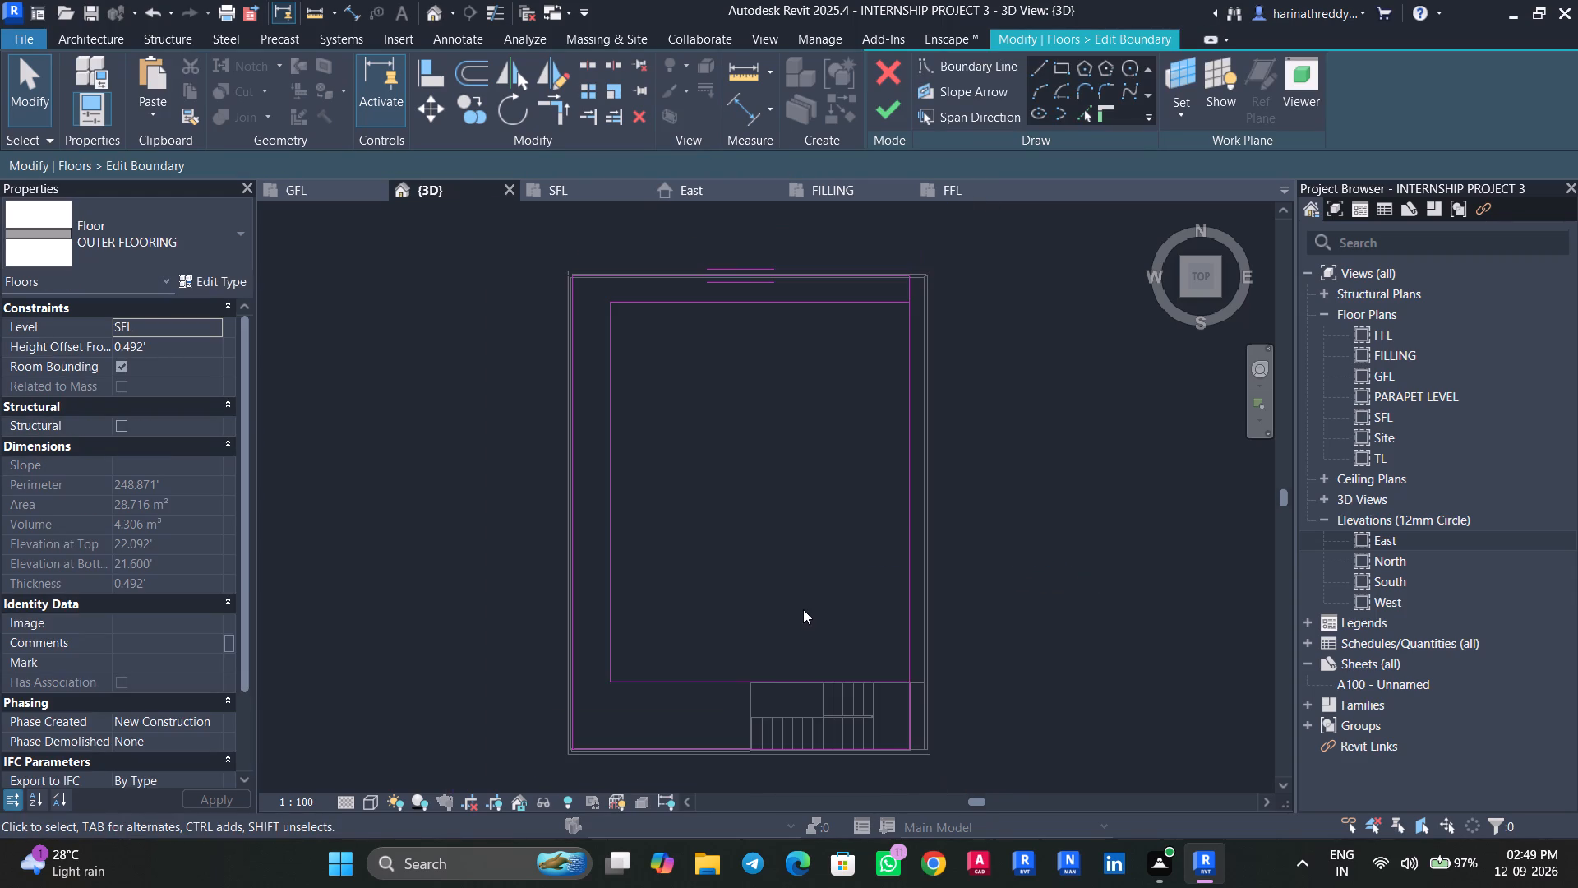
{"action": "left_click", "coordinate": [762, 683]}
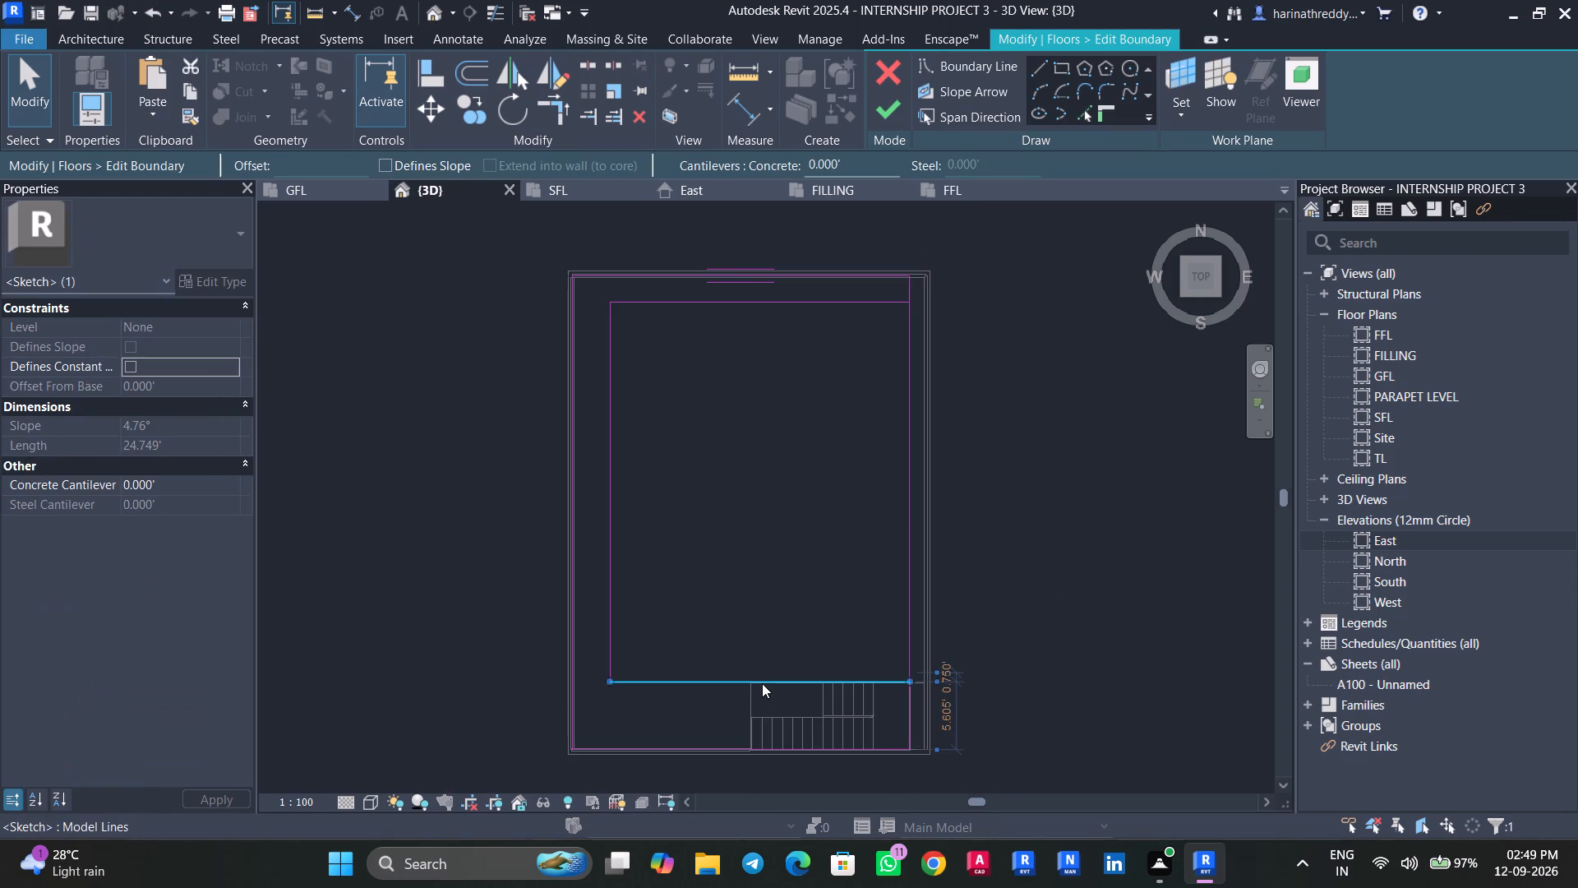